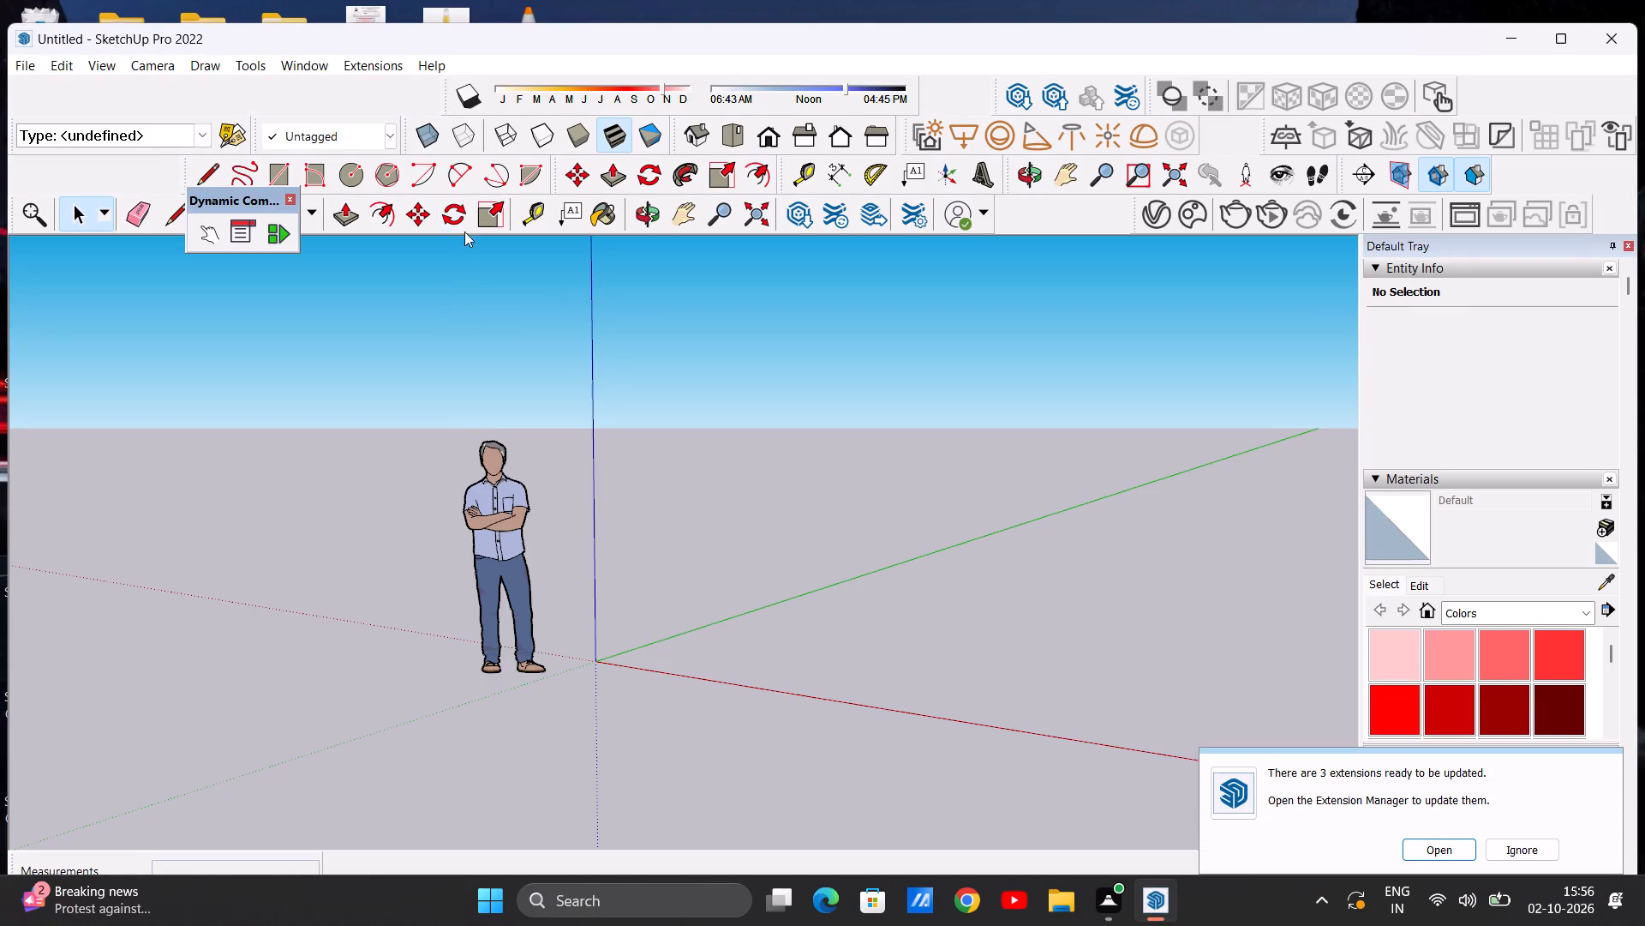
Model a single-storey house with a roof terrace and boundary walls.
In top view, draw a rectangle about 16' 6 11/16" by 7' 7 1/2" on the ground near the origin.
left_click(732, 136)
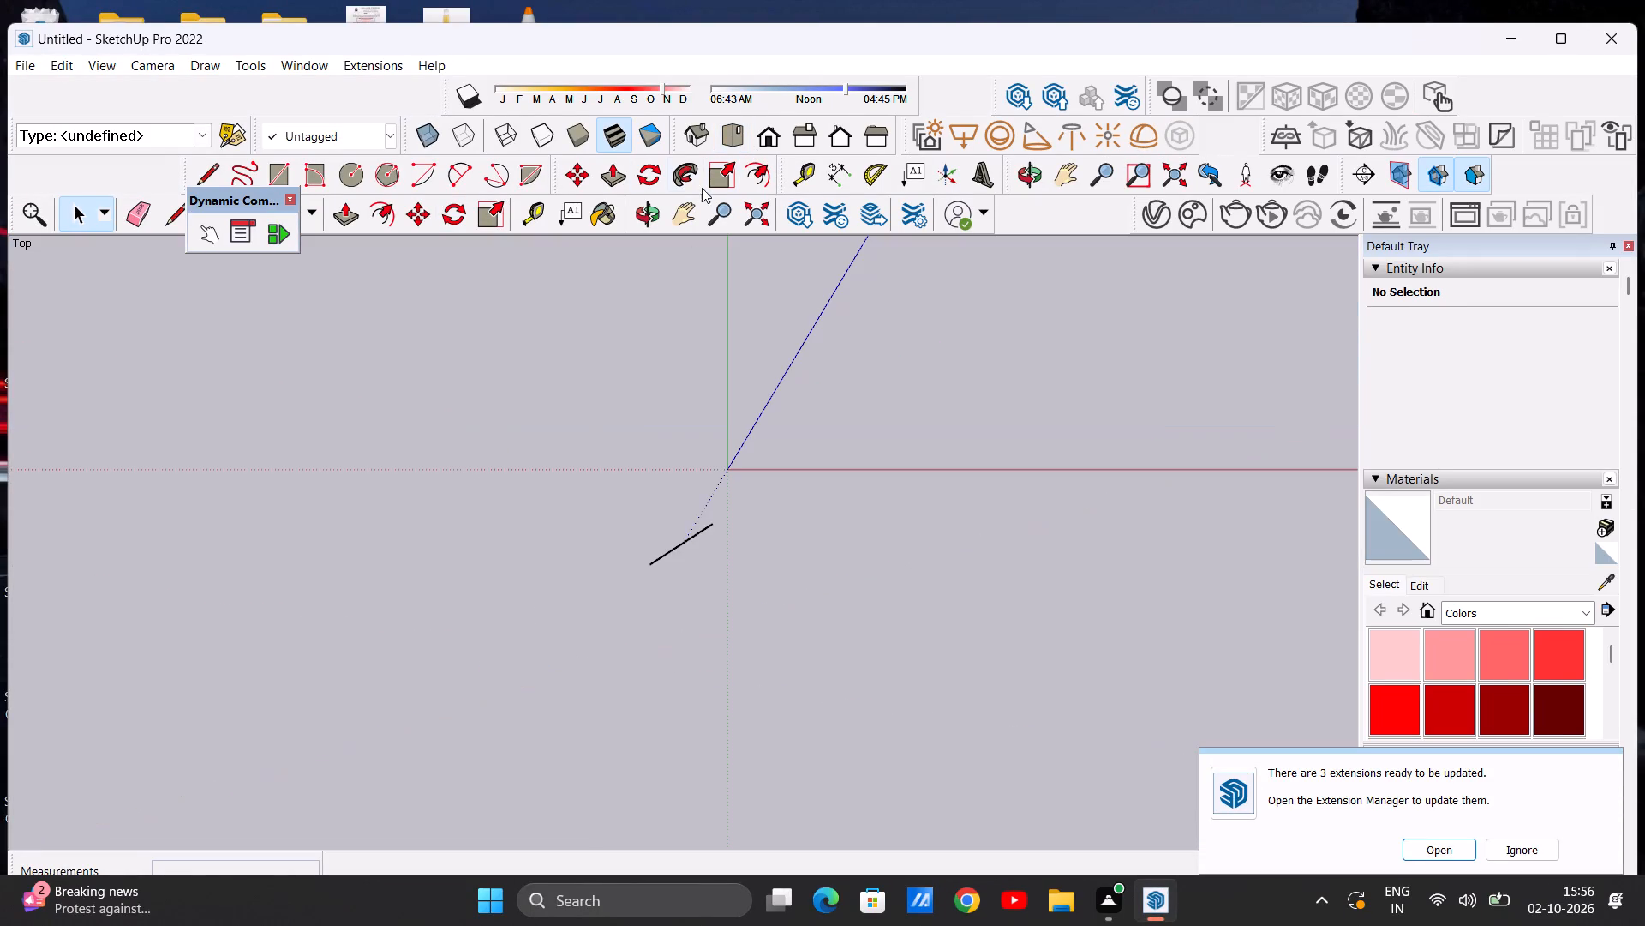
scroll(1152, 307, "up", 11)
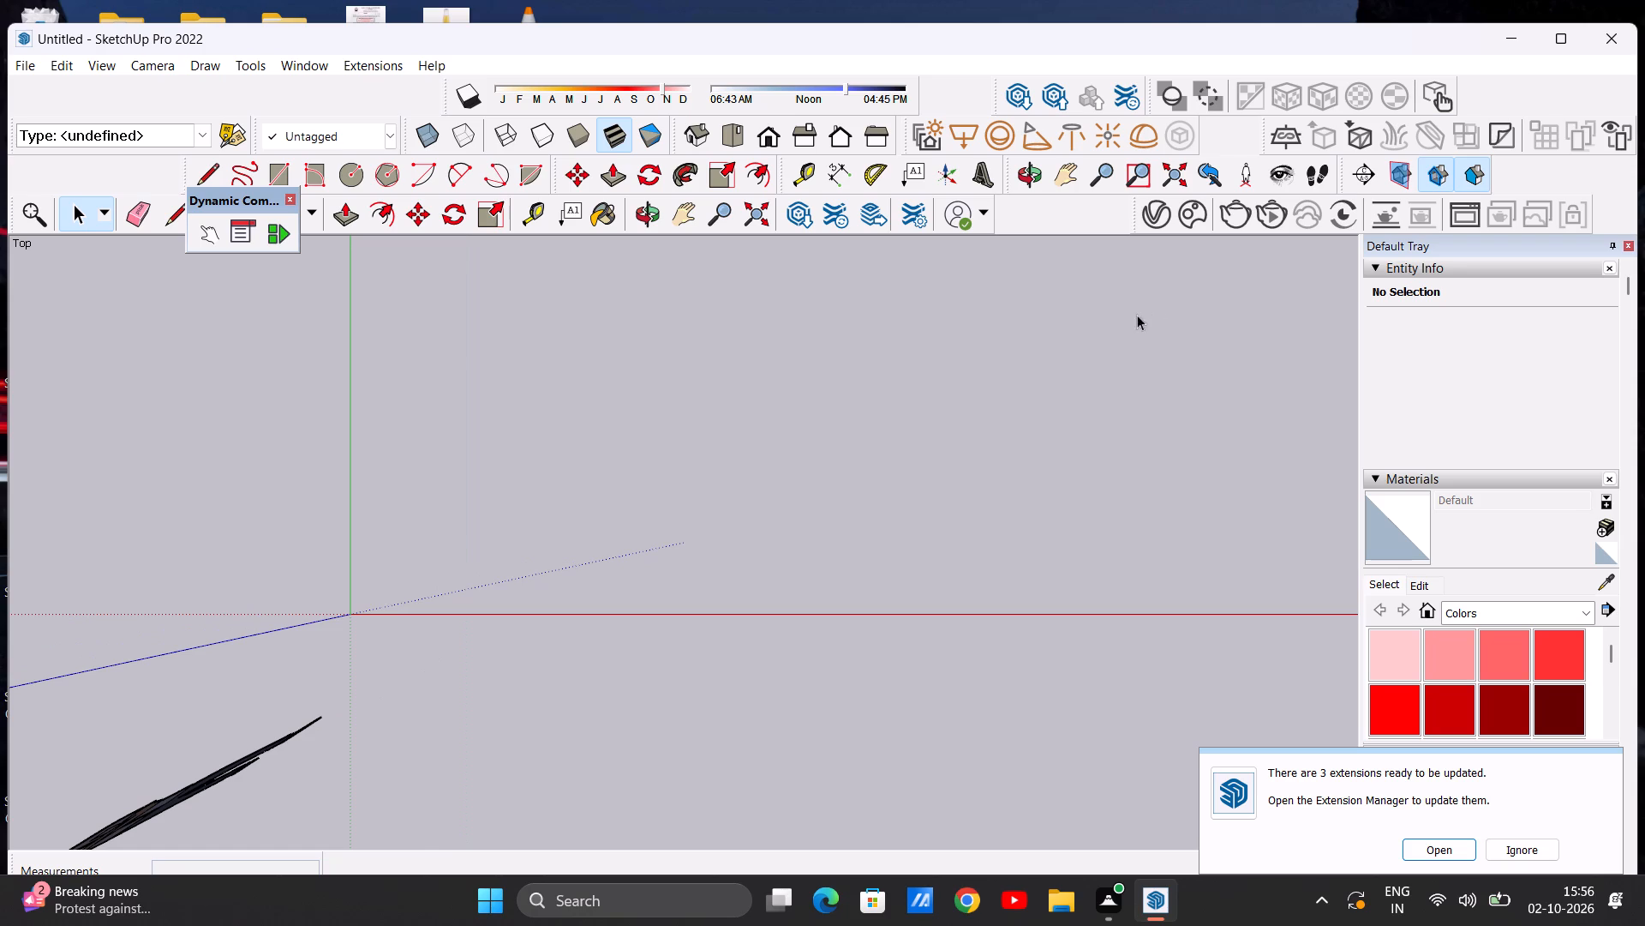
scroll(935, 335, "up", 1)
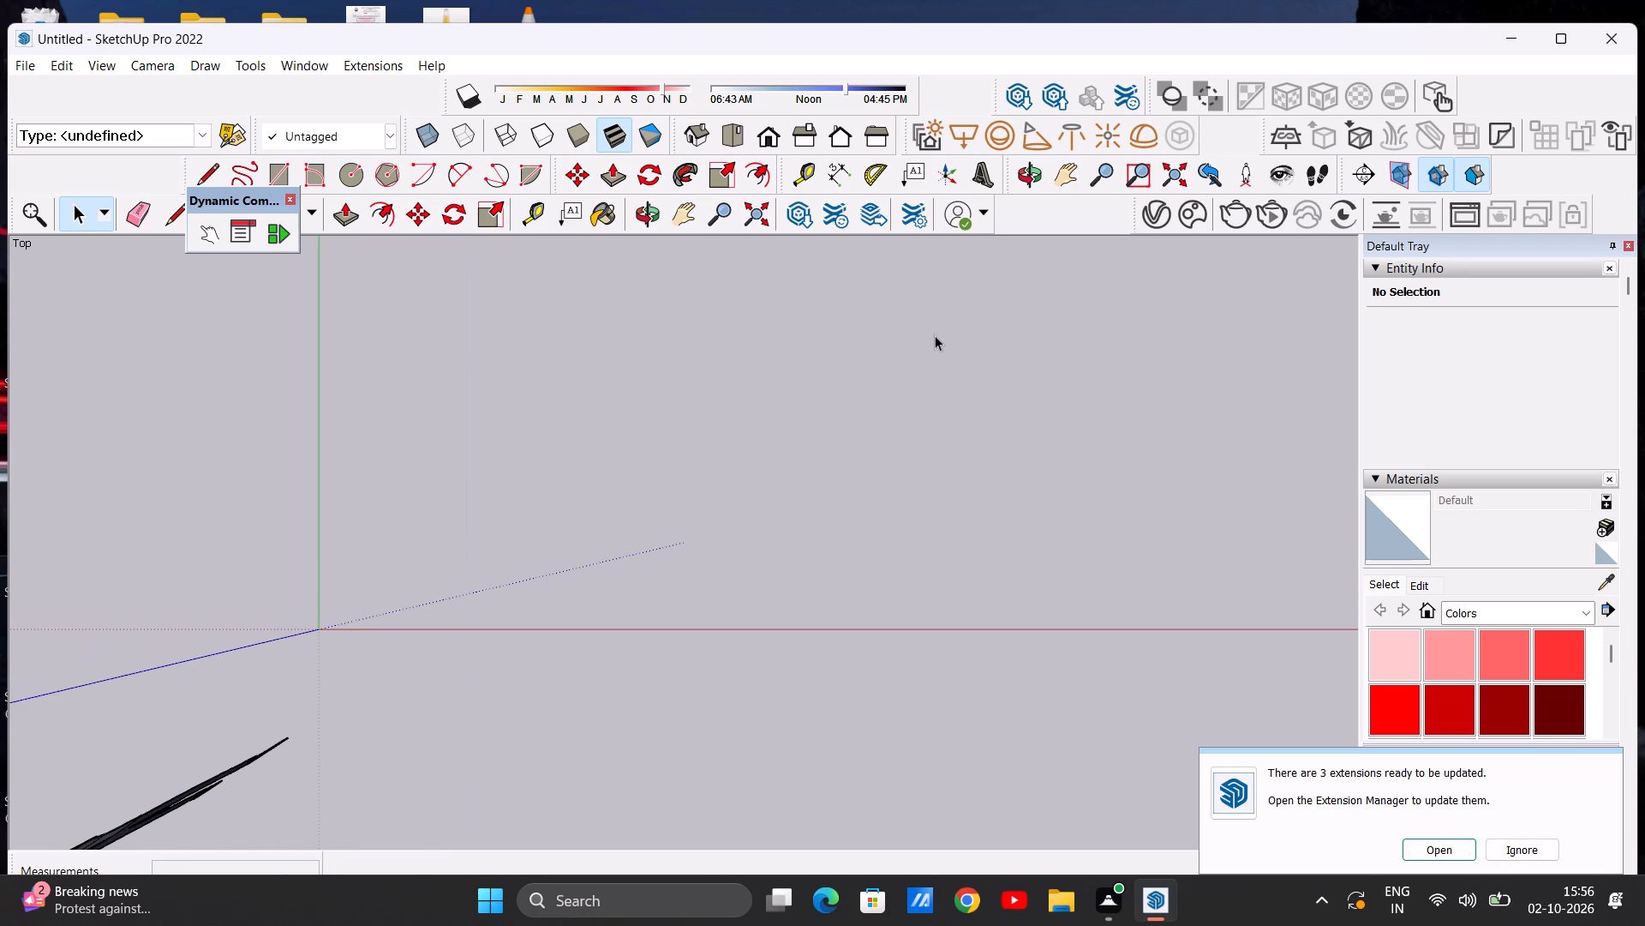
left_click(675, 213)
left_click_drag(326, 630, 124, 679)
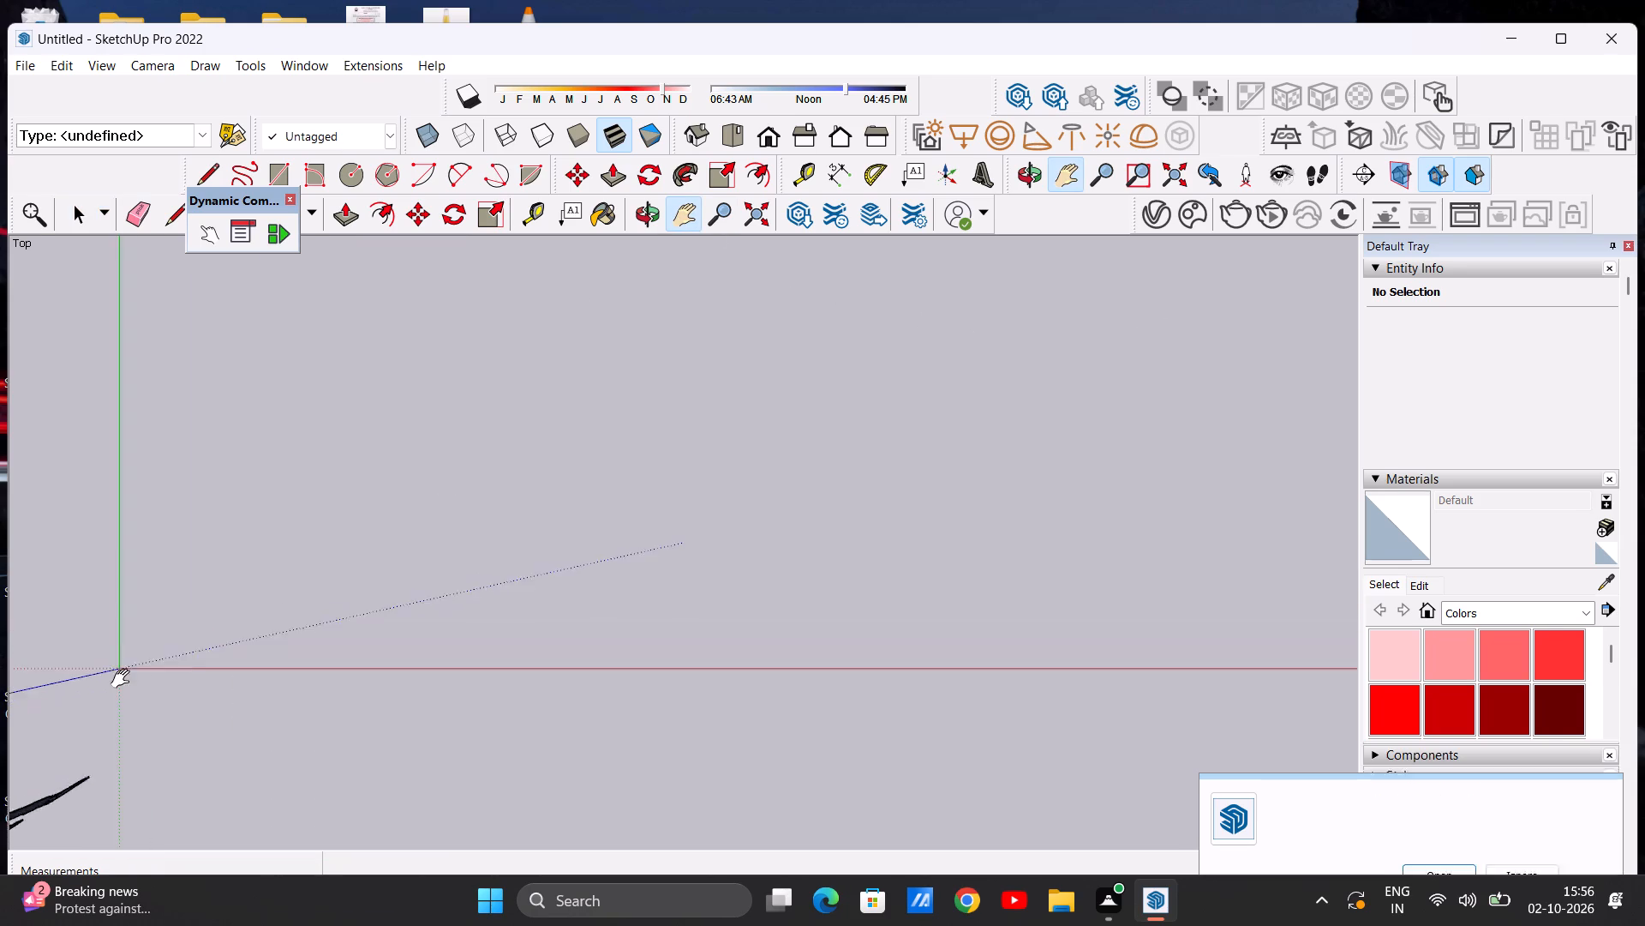
left_click_drag(124, 679, 43, 808)
key("space")
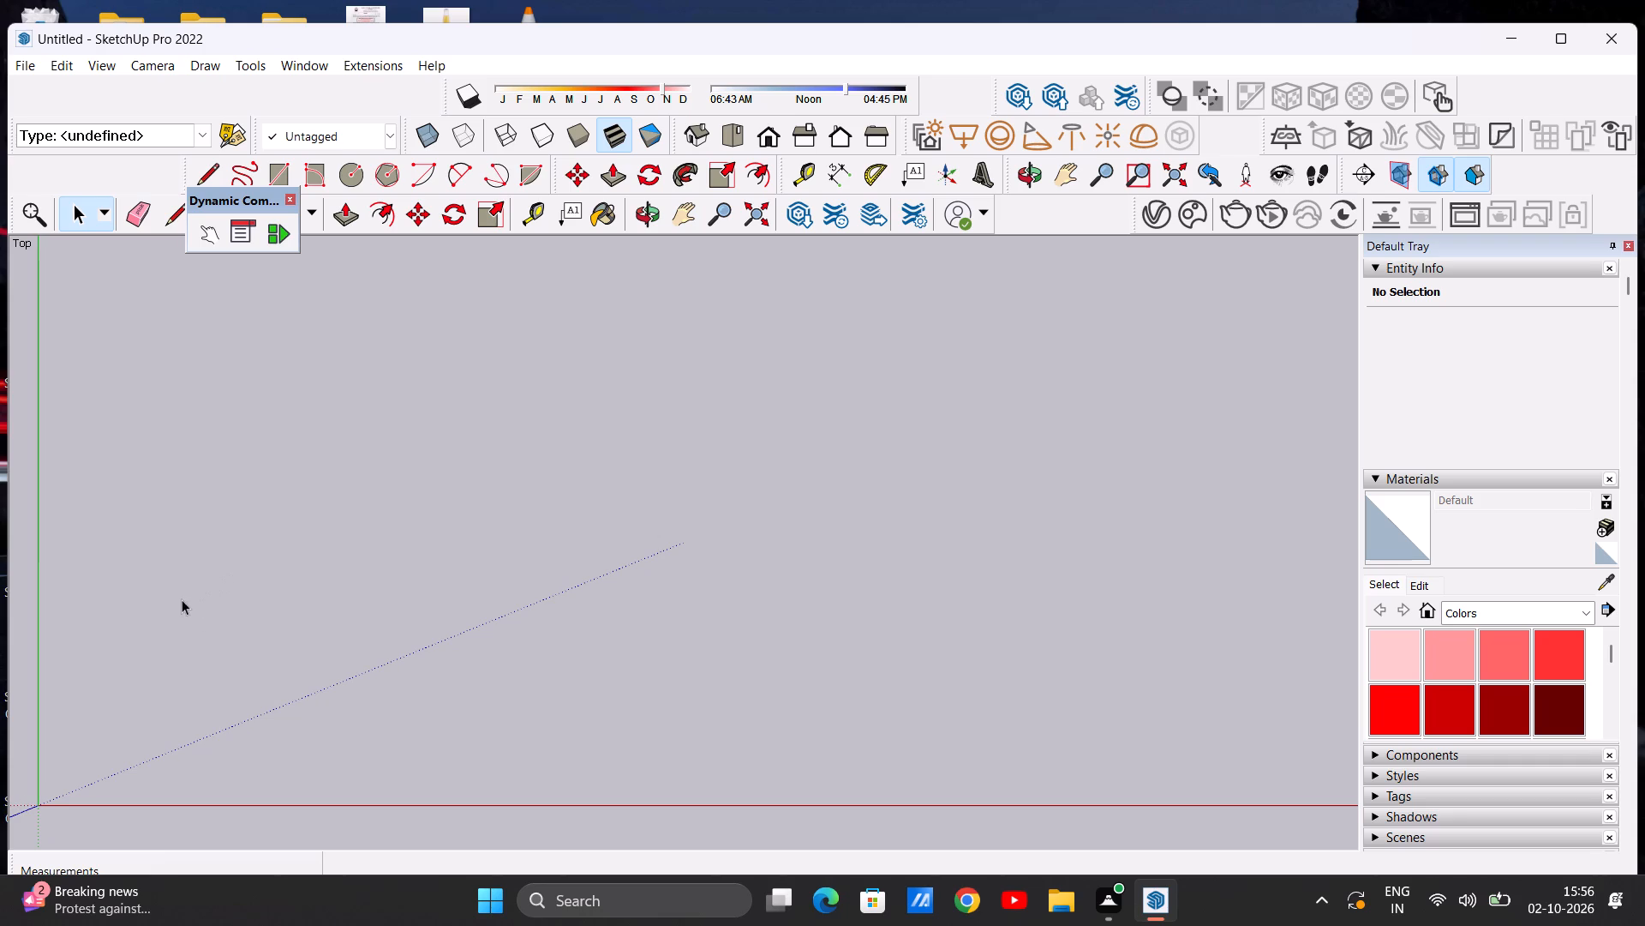
scroll(473, 574, "down", 2)
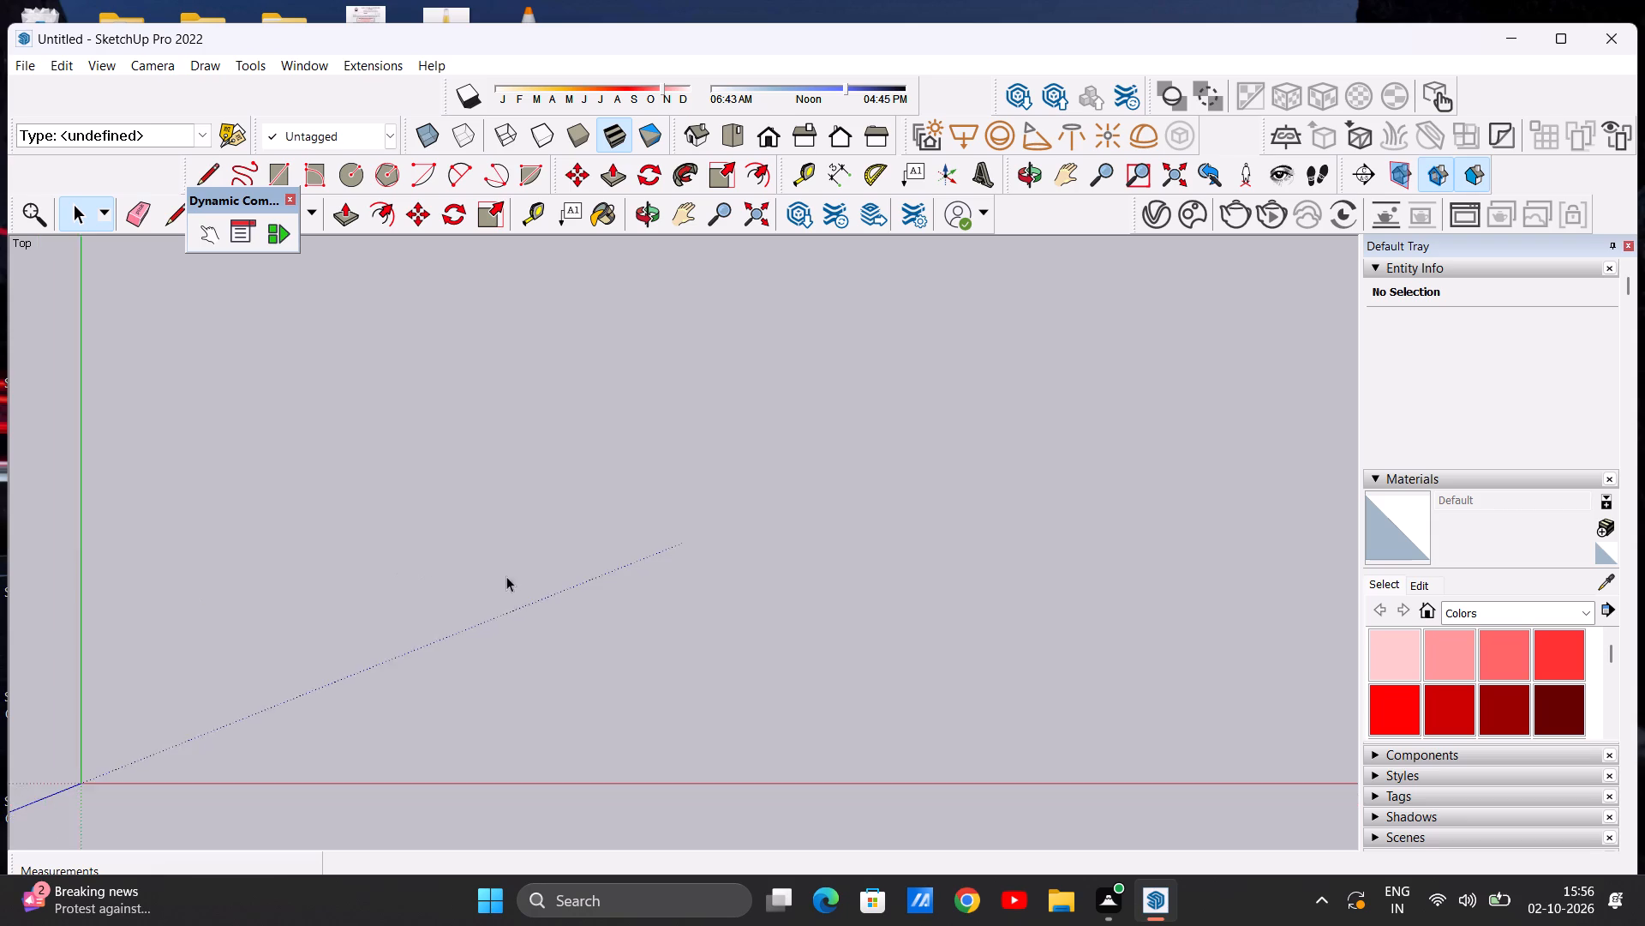
scroll(506, 576, "down", 2)
scroll(729, 446, "up", 2)
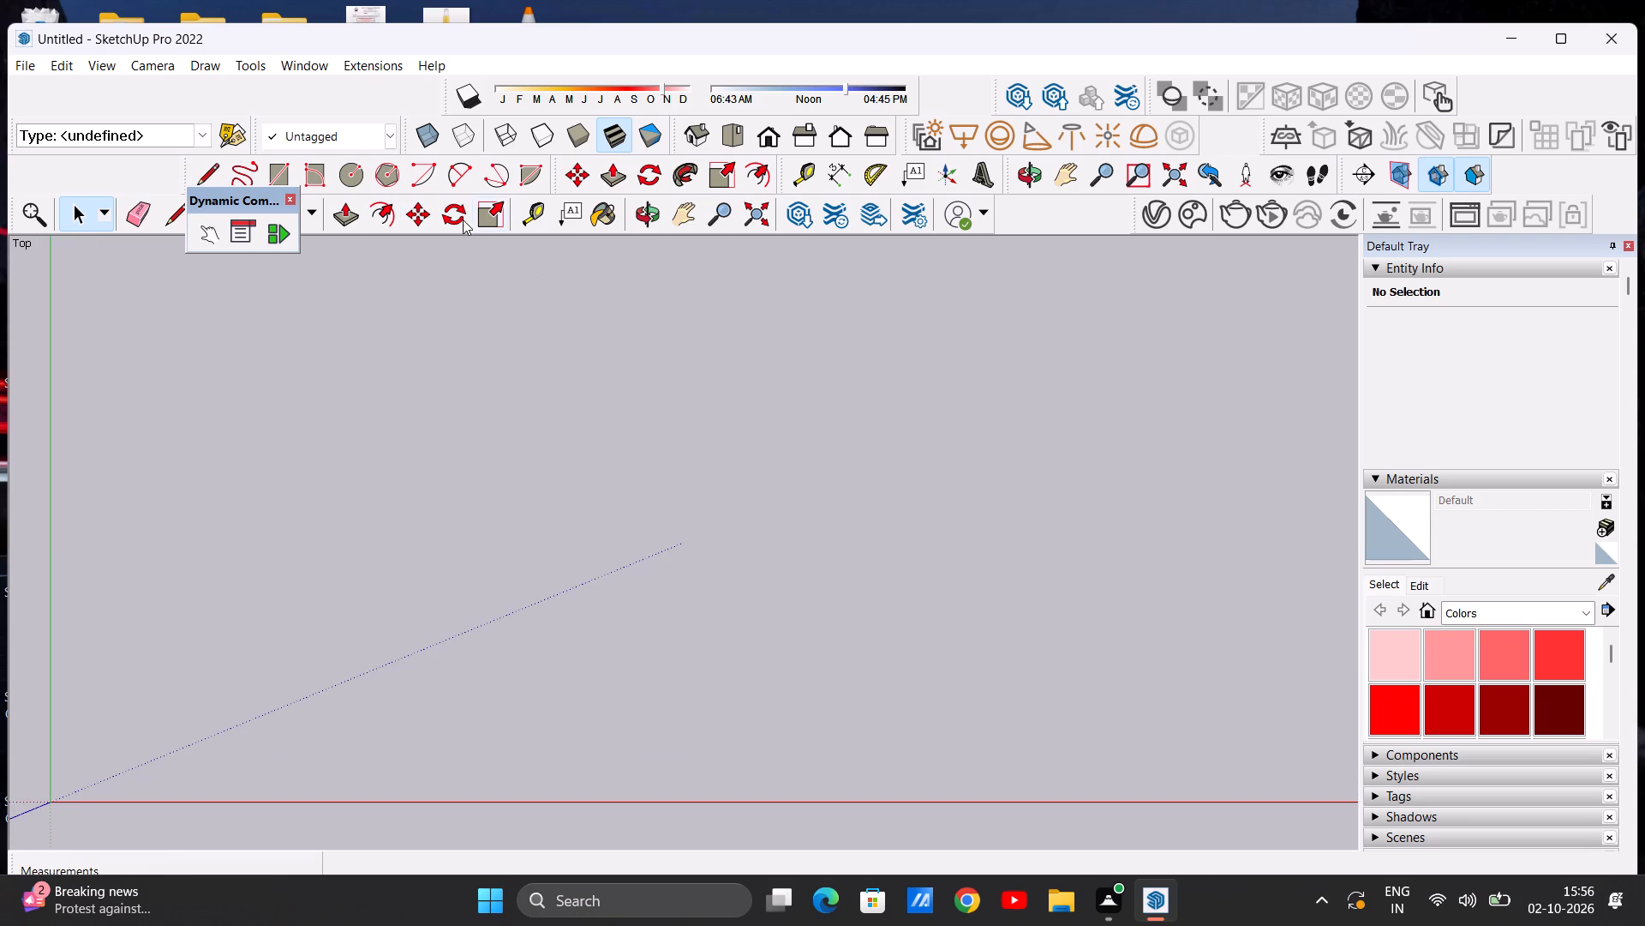
left_click(275, 164)
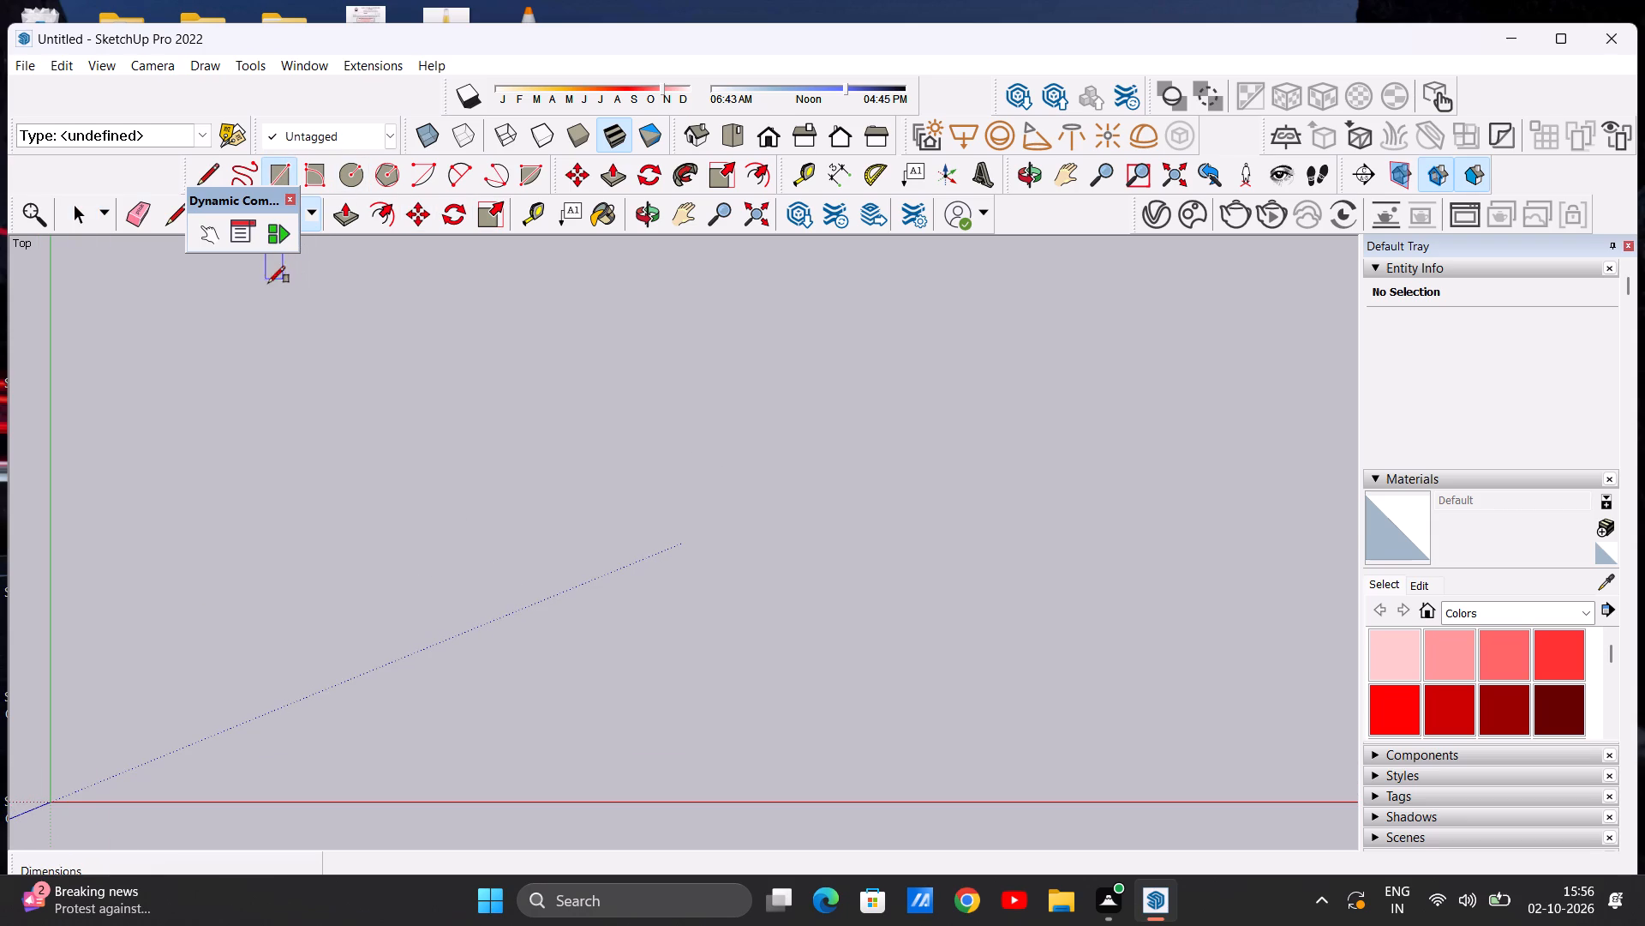
left_click(271, 263)
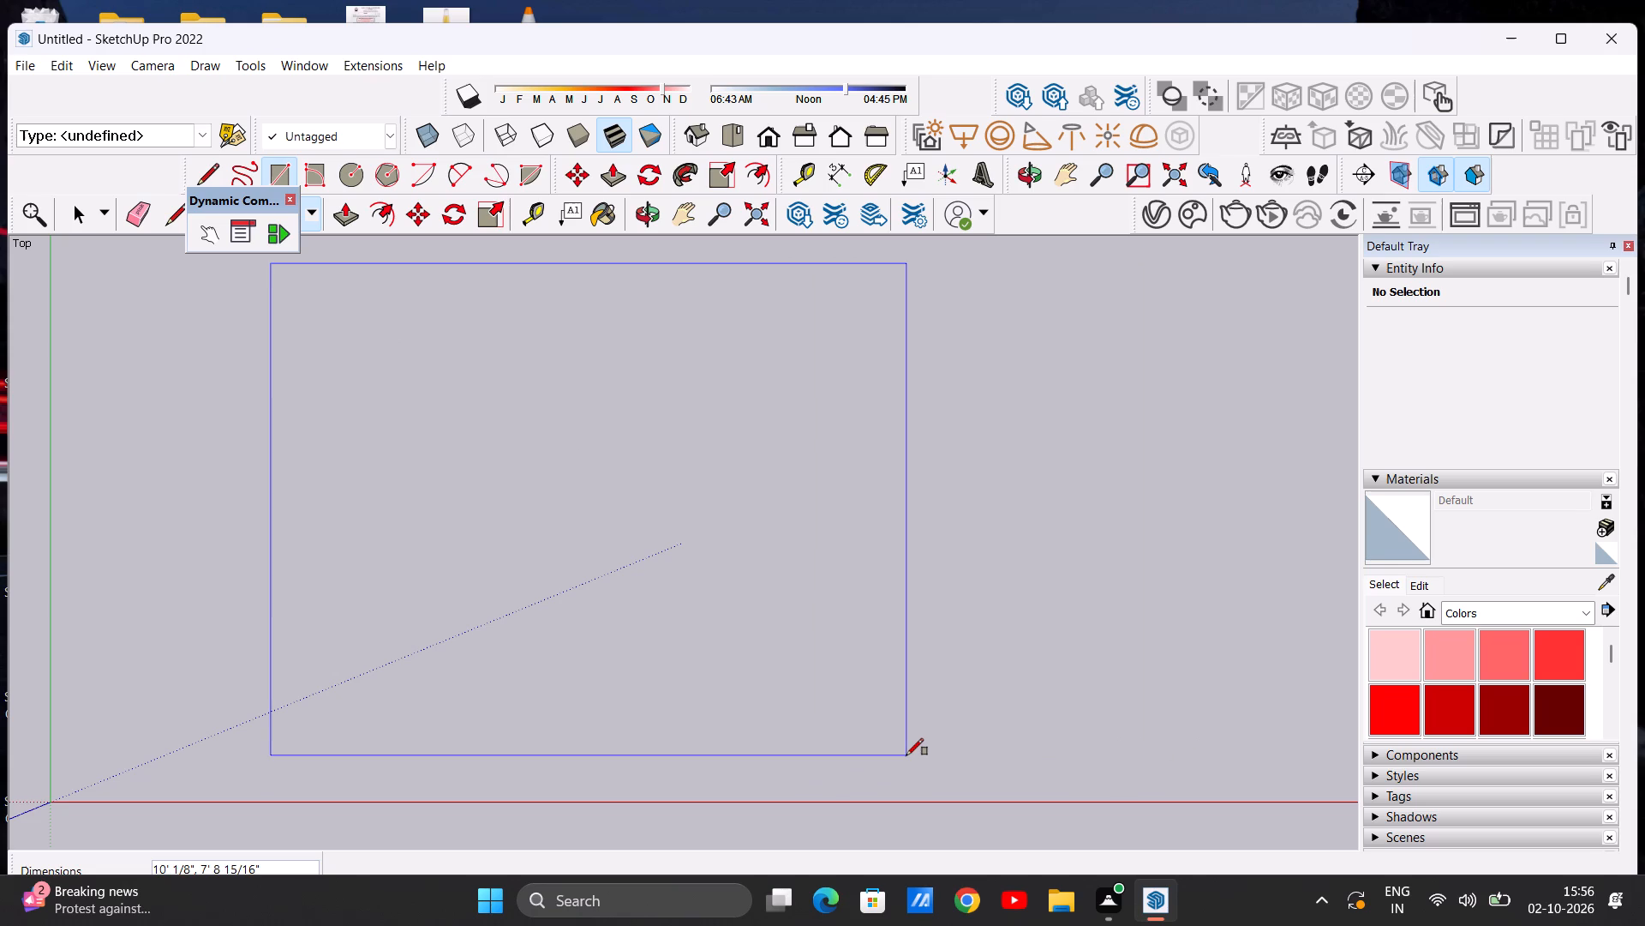
left_click(1322, 748)
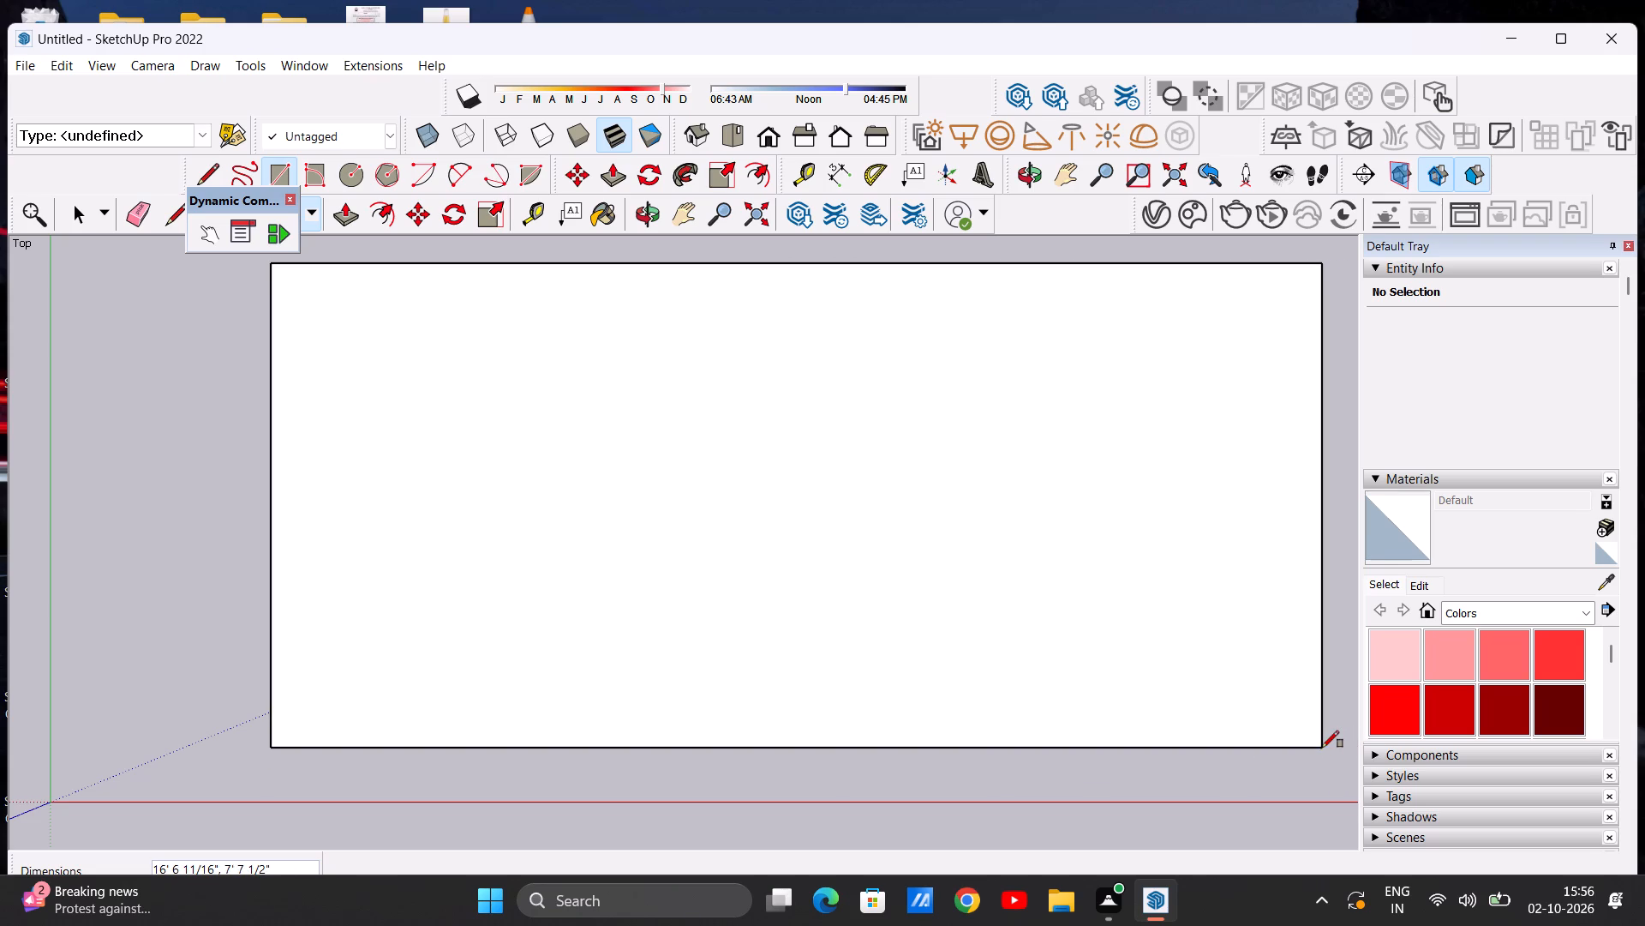
key("space")
Move the whole rectangle about 16' diagonally away from the origin, between the positive red and green axes.
scroll(793, 628, "down", 13)
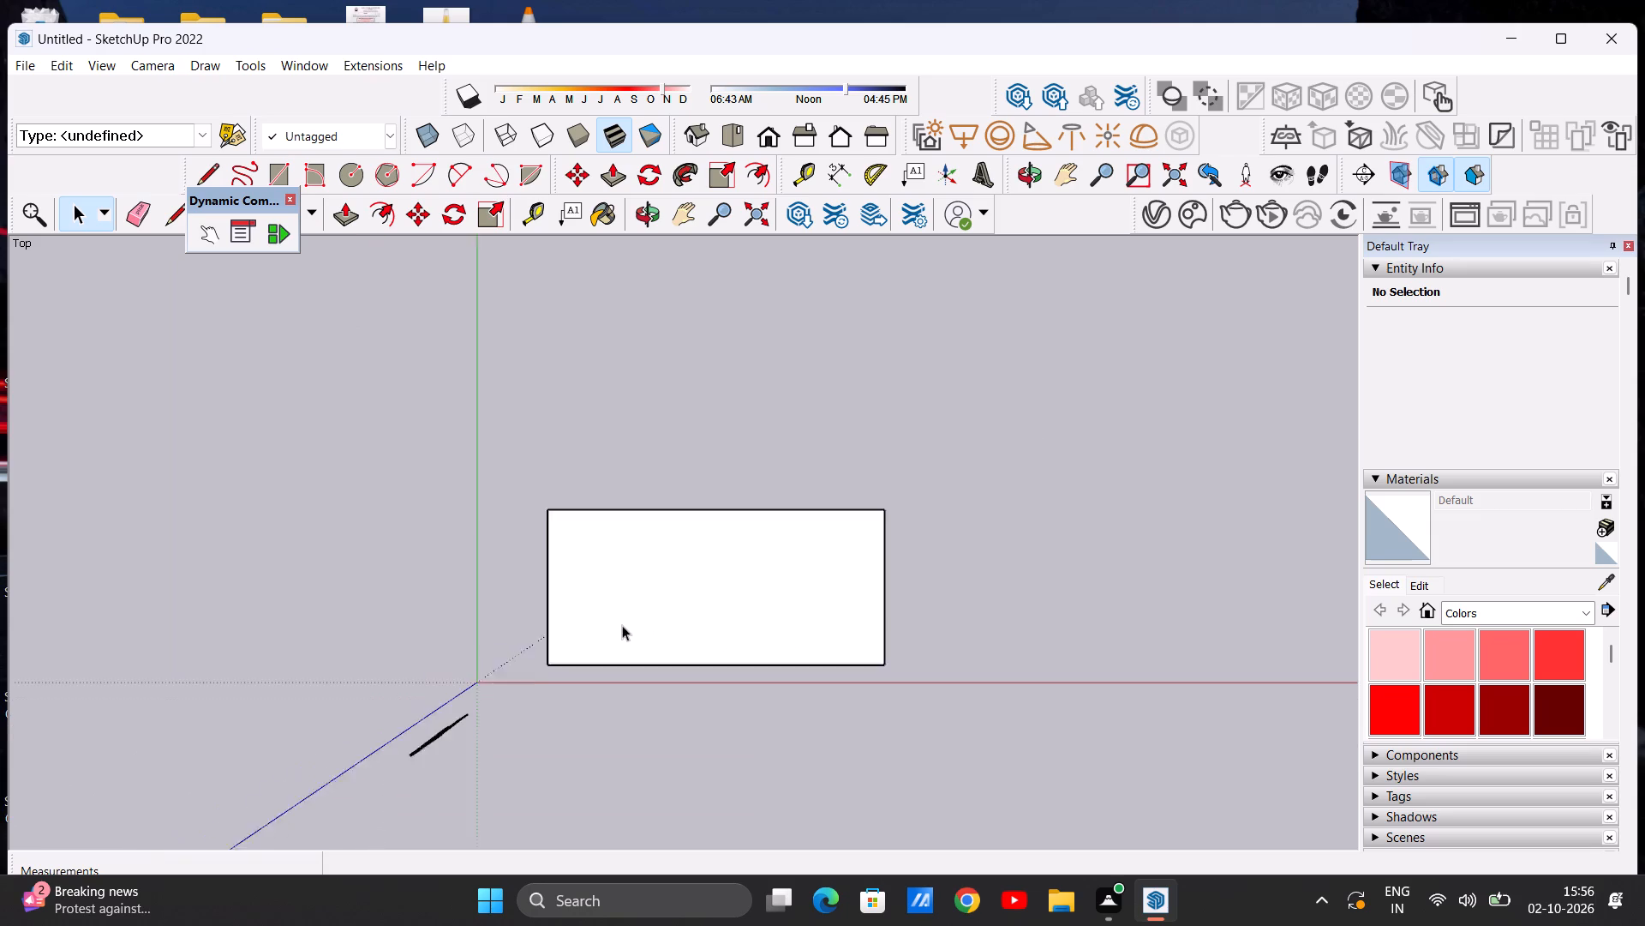
scroll(622, 625, "down", 4)
scroll(1111, 503, "up", 6)
triple_click(539, 667)
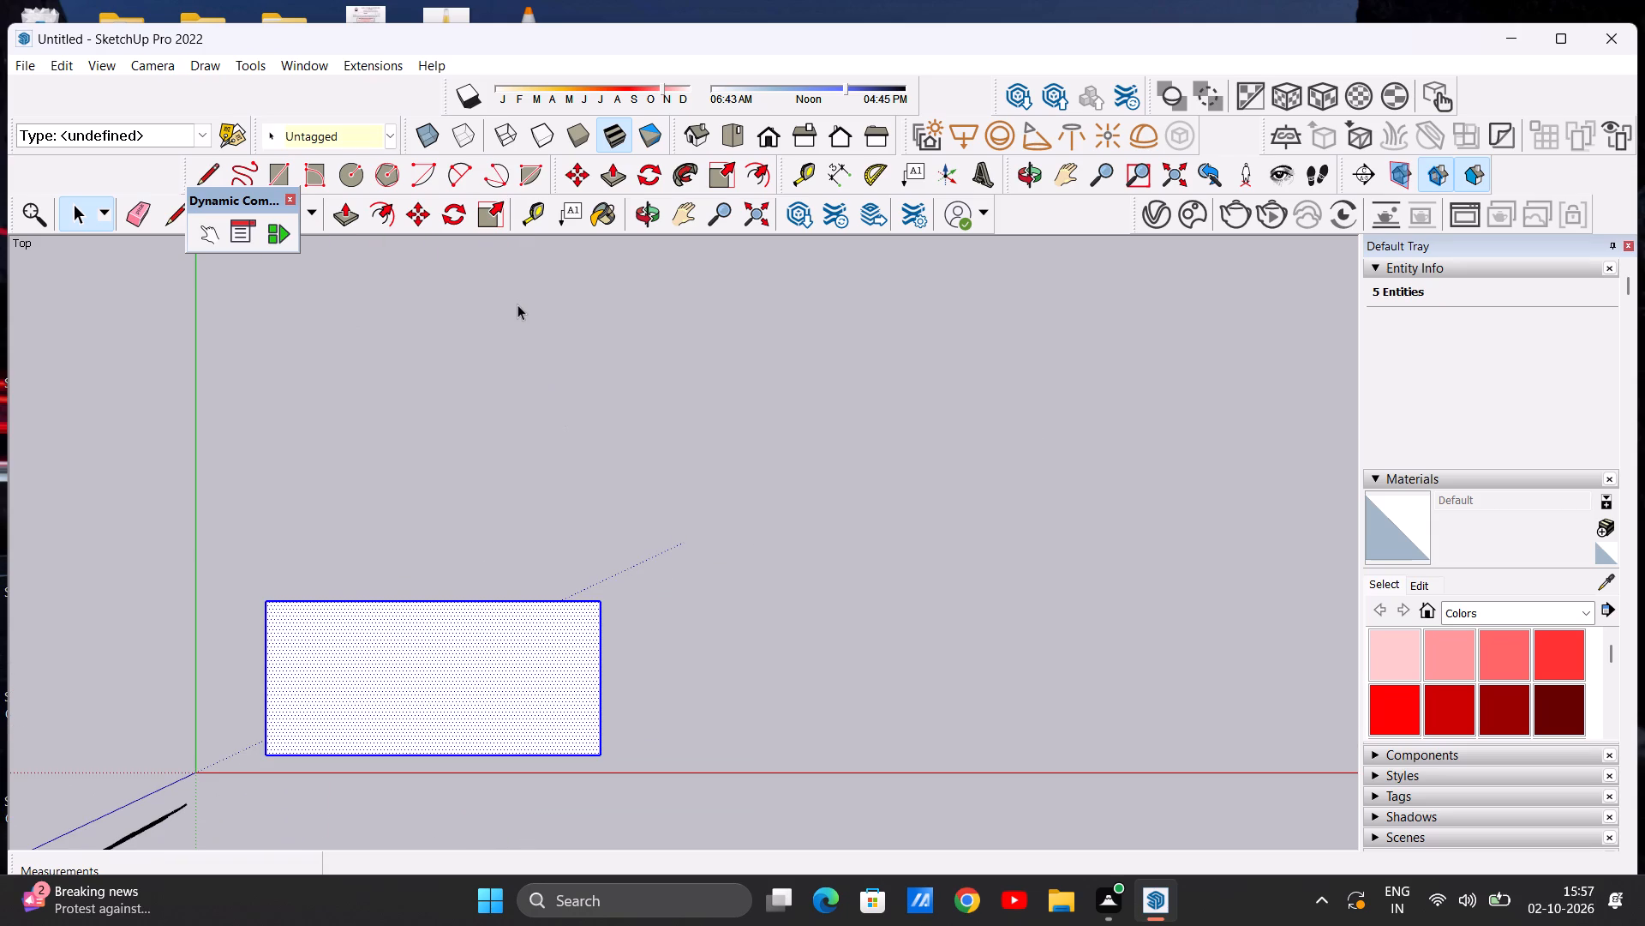
key("m")
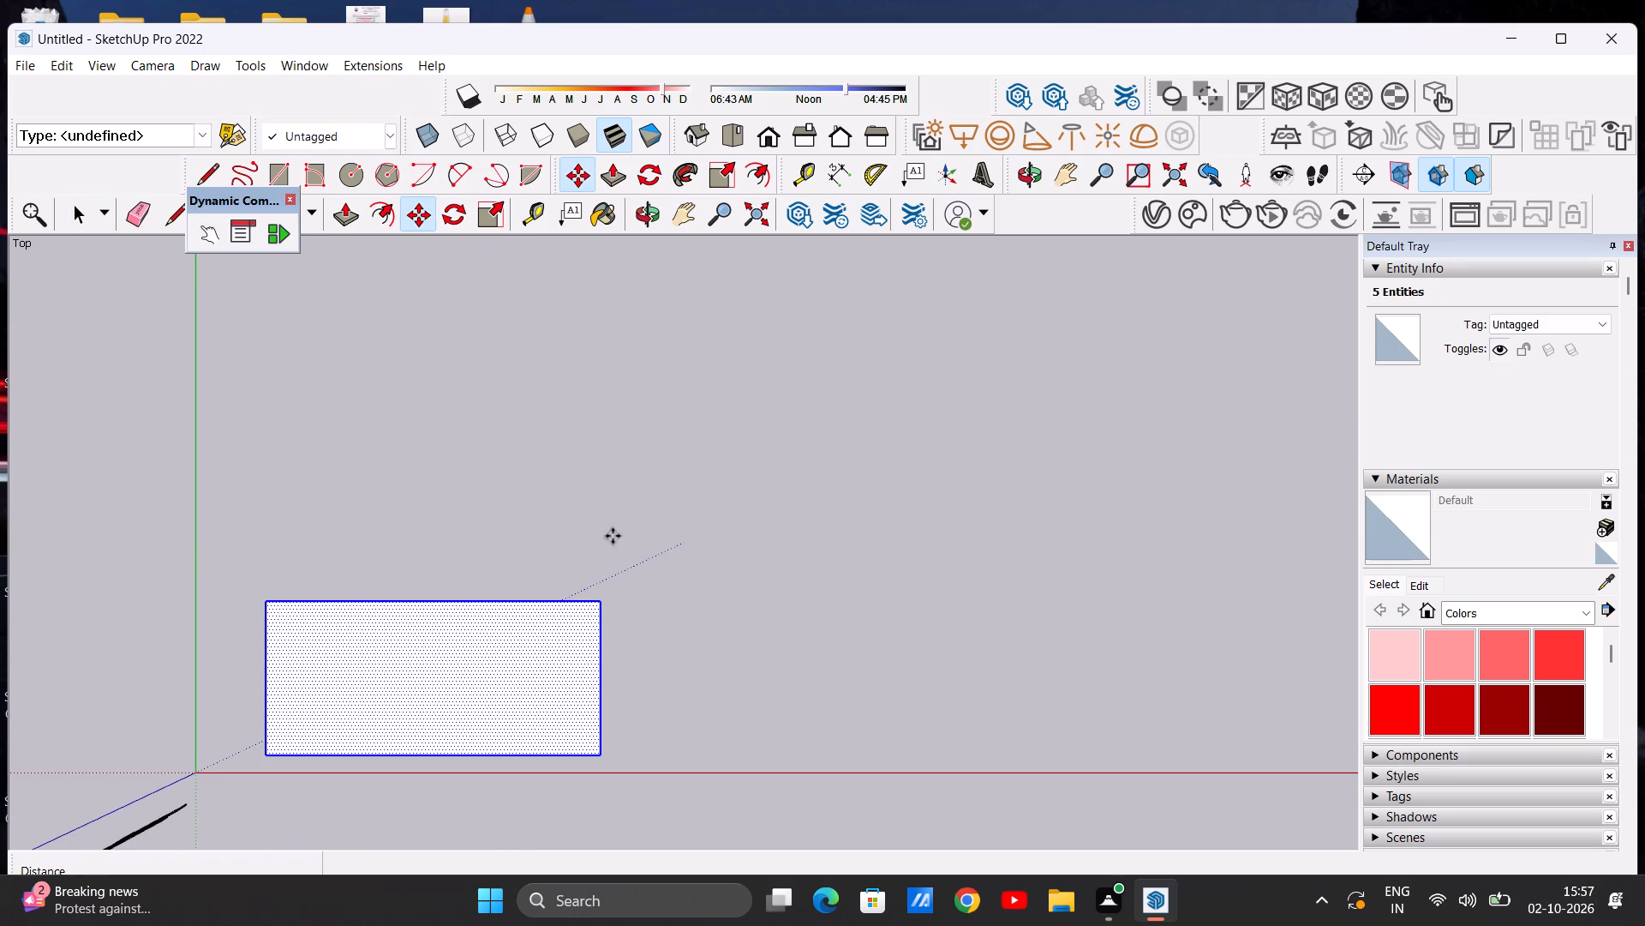
left_click(601, 605)
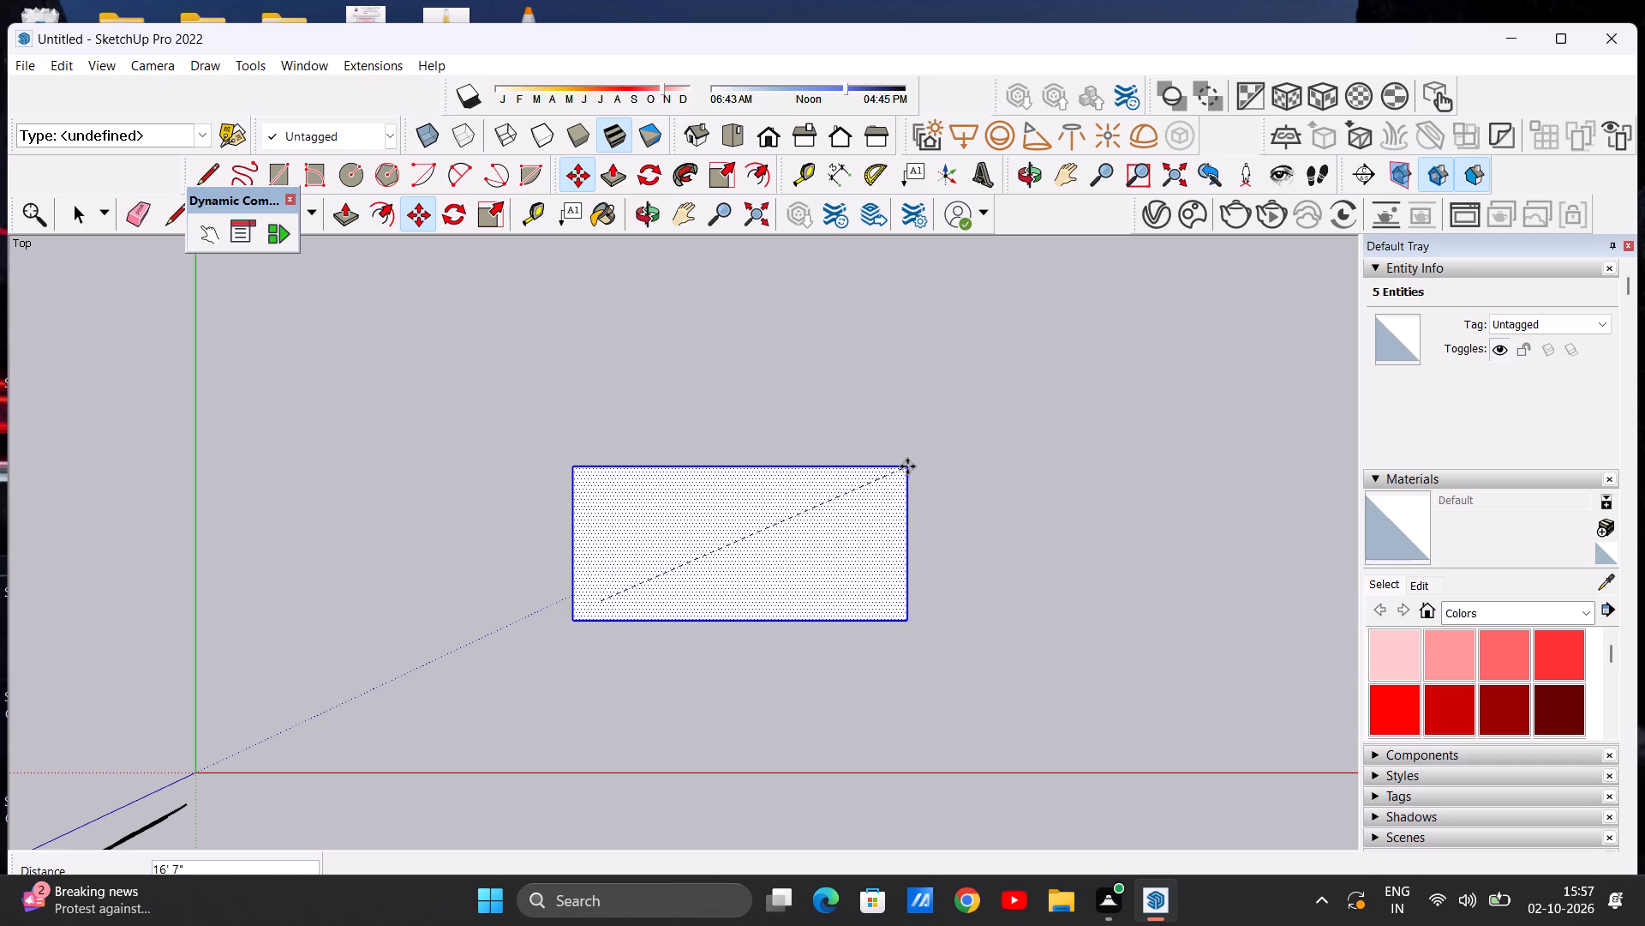
left_click(896, 473)
key("space")
left_click(1020, 504)
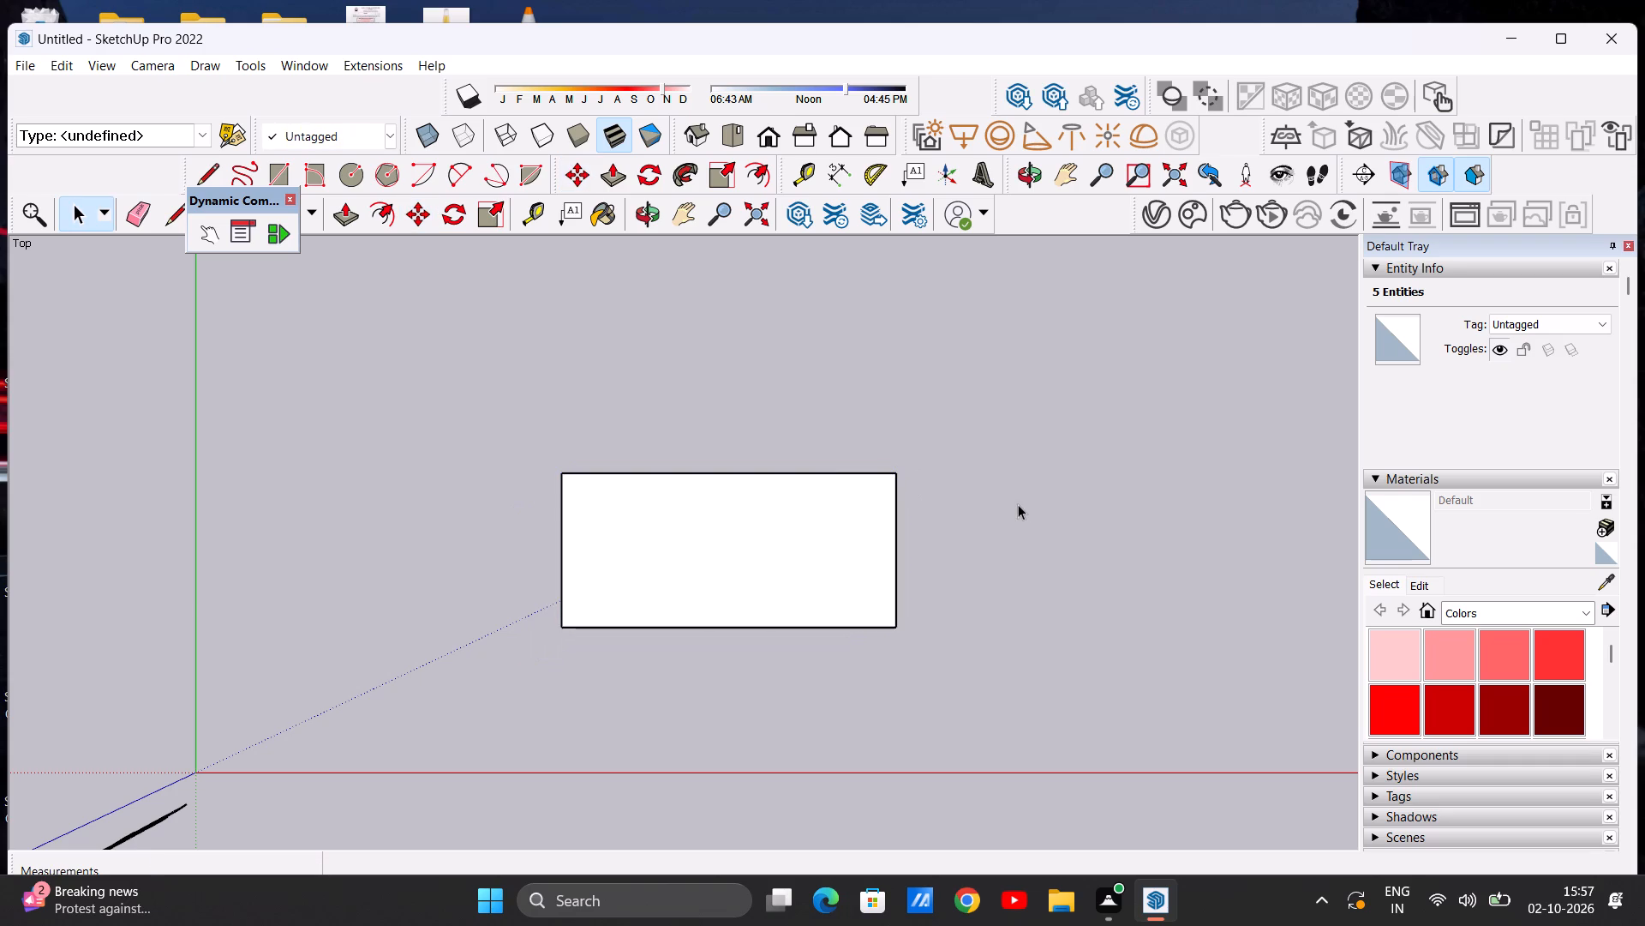
Draw an adjoining rectangle on the full upper long edge of the first one, extending about 5' 11 13/16" outward.
scroll(791, 508, "up", 2)
scroll(793, 494, "down", 2)
scroll(747, 521, "up", 2)
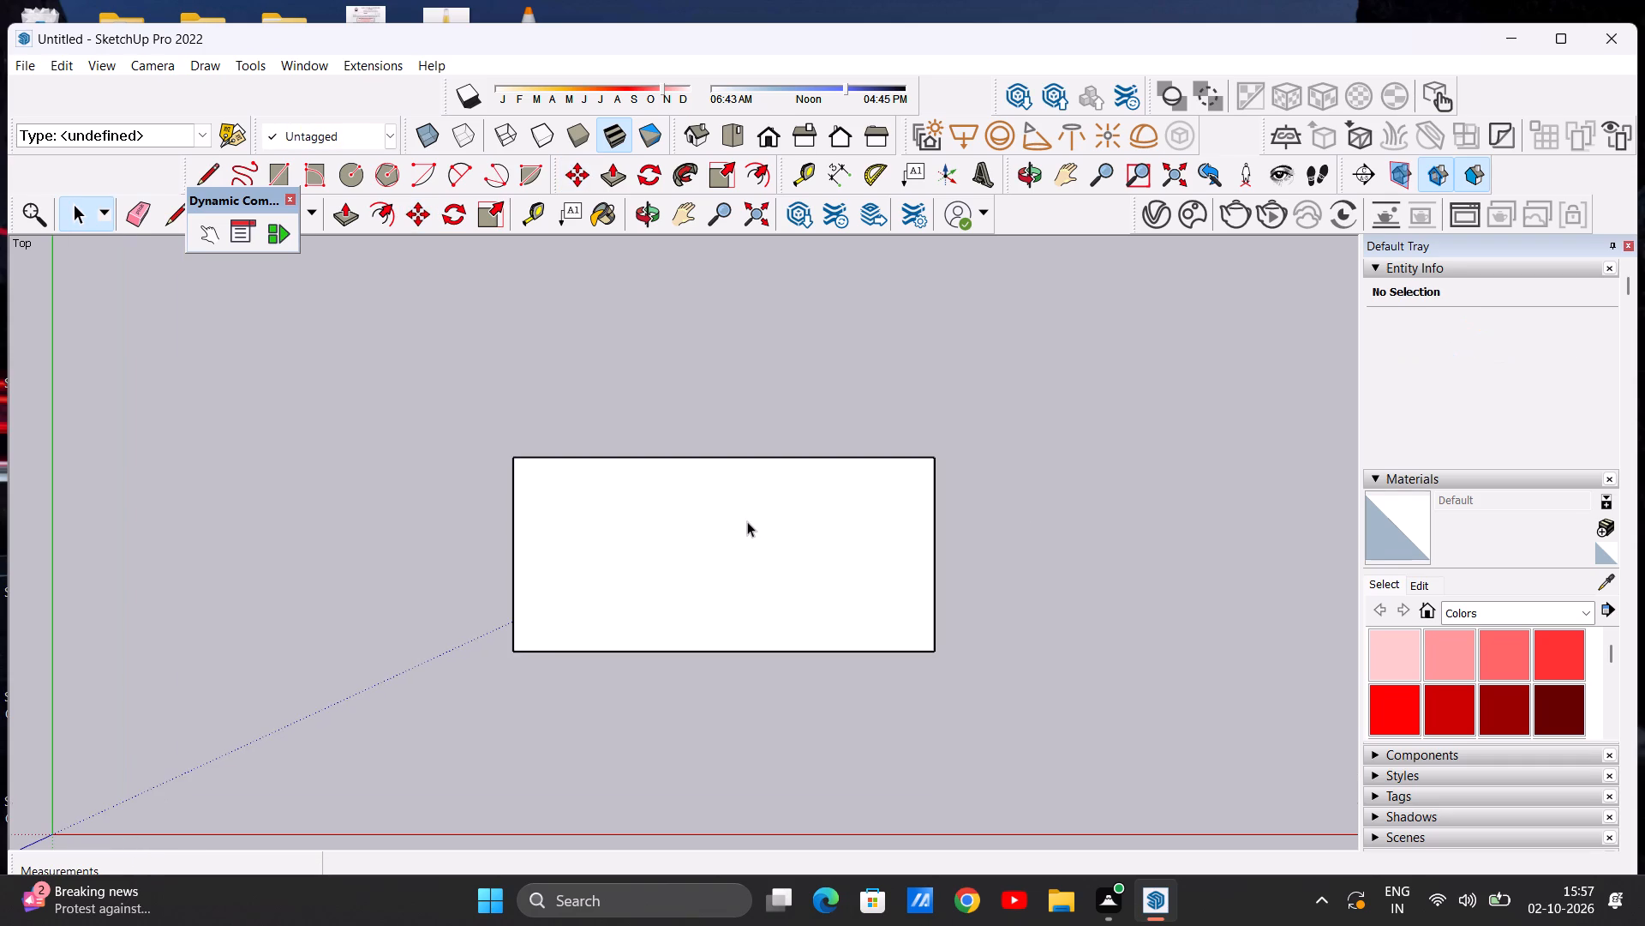
scroll(741, 532, "down", 2)
scroll(786, 469, "up", 4)
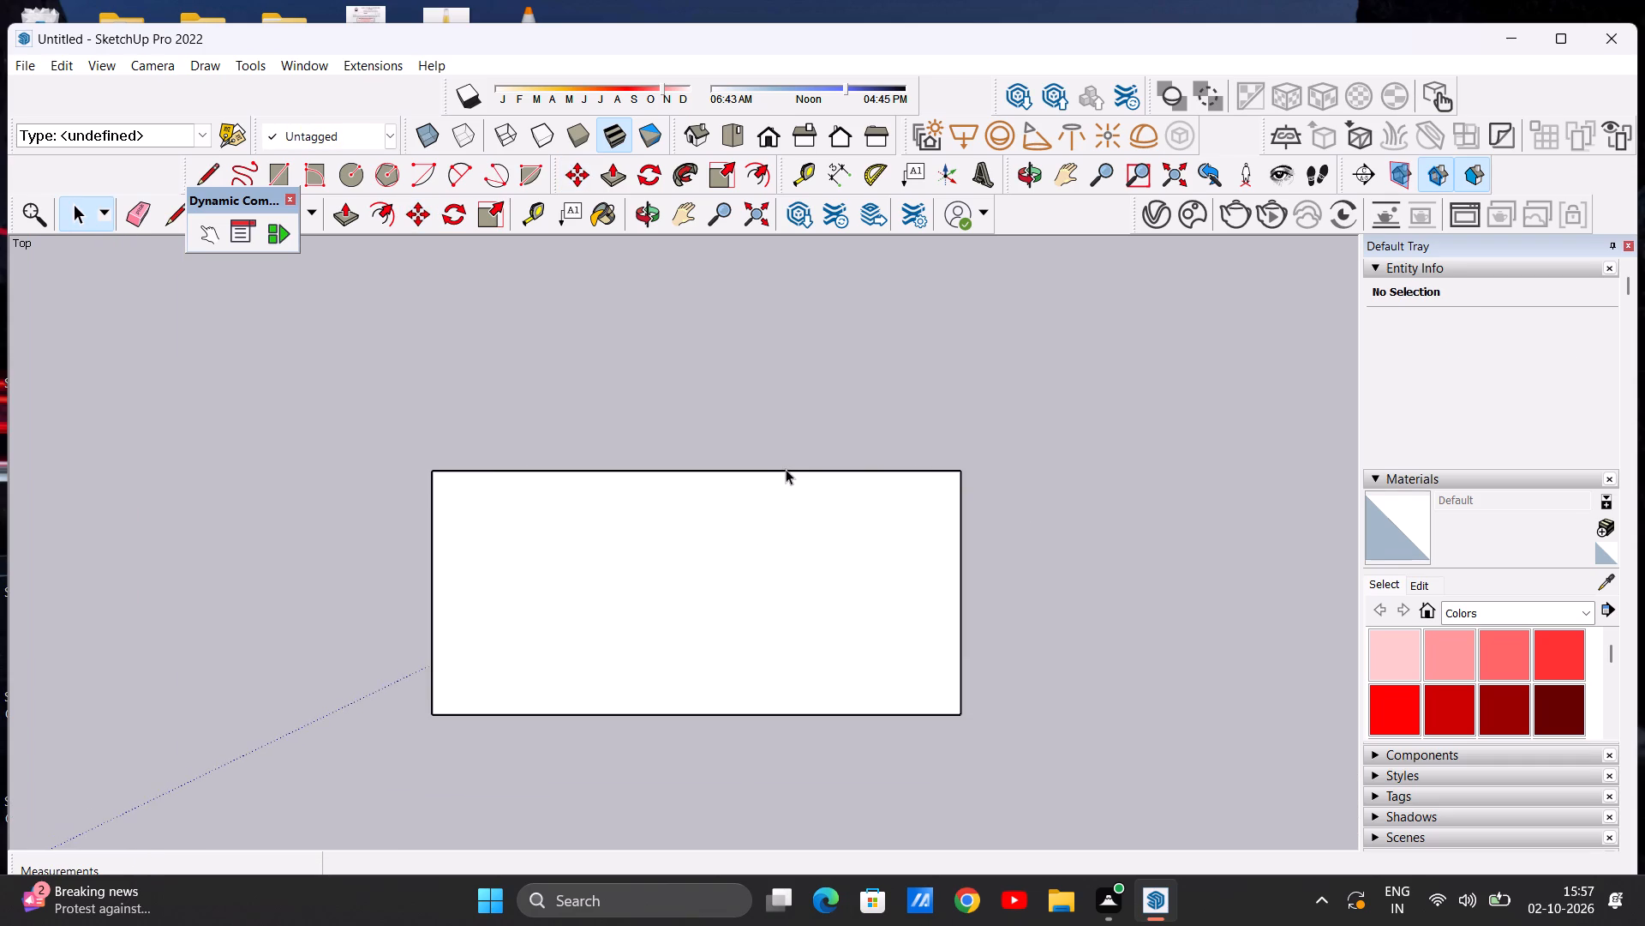
scroll(781, 486, "down", 4)
scroll(872, 346, "up", 5)
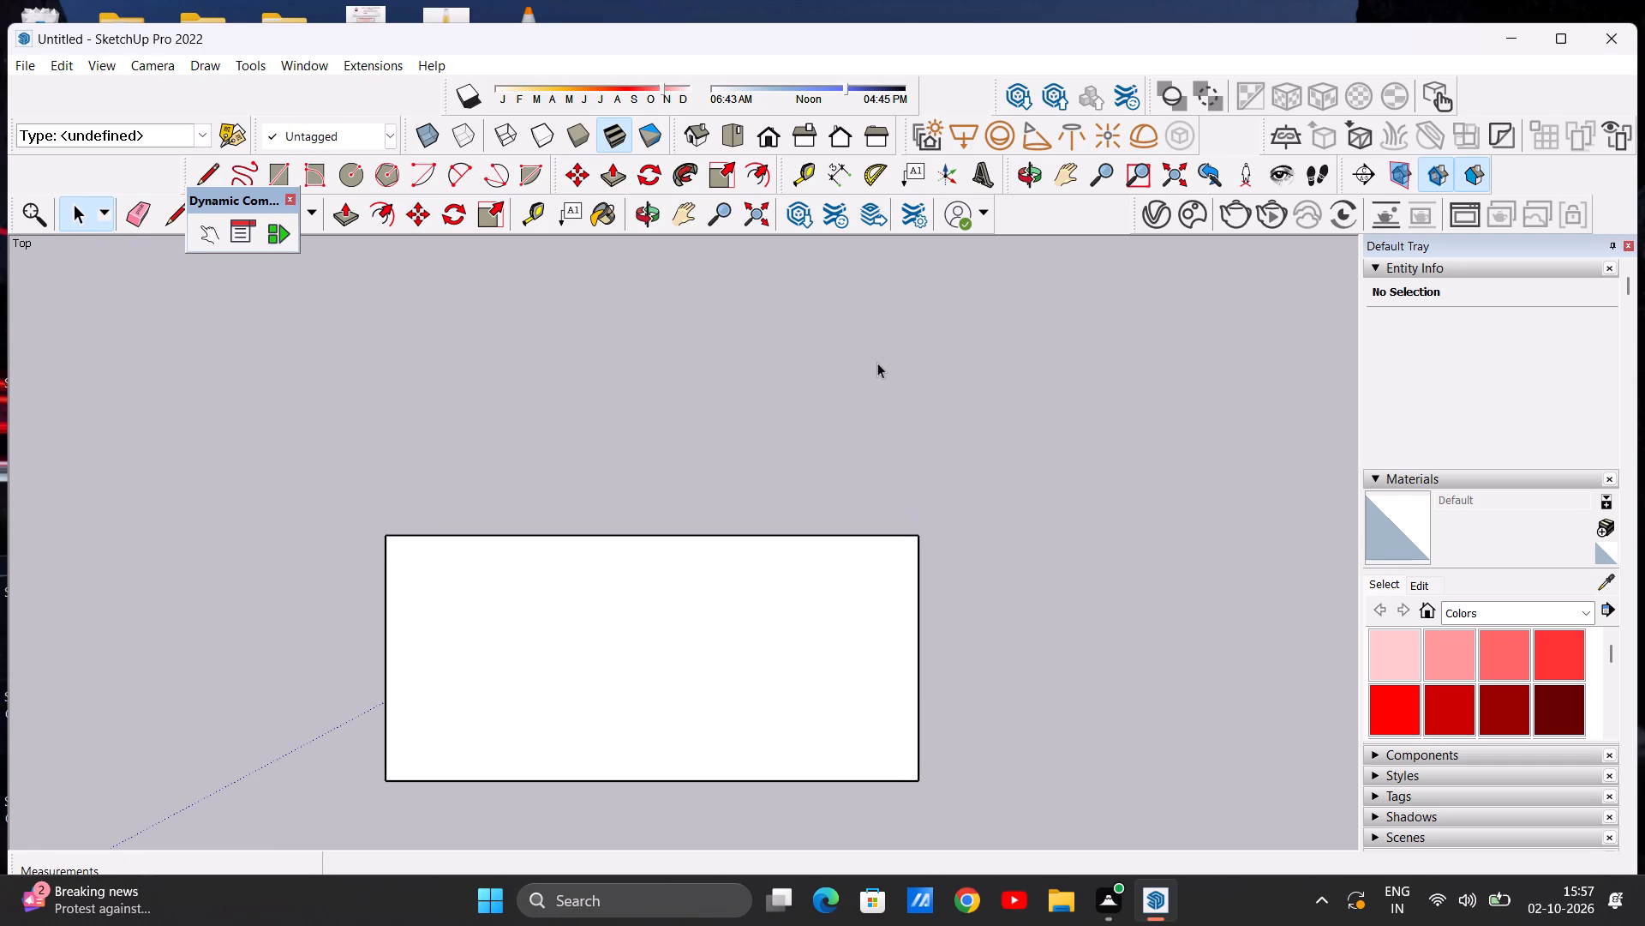
key("r")
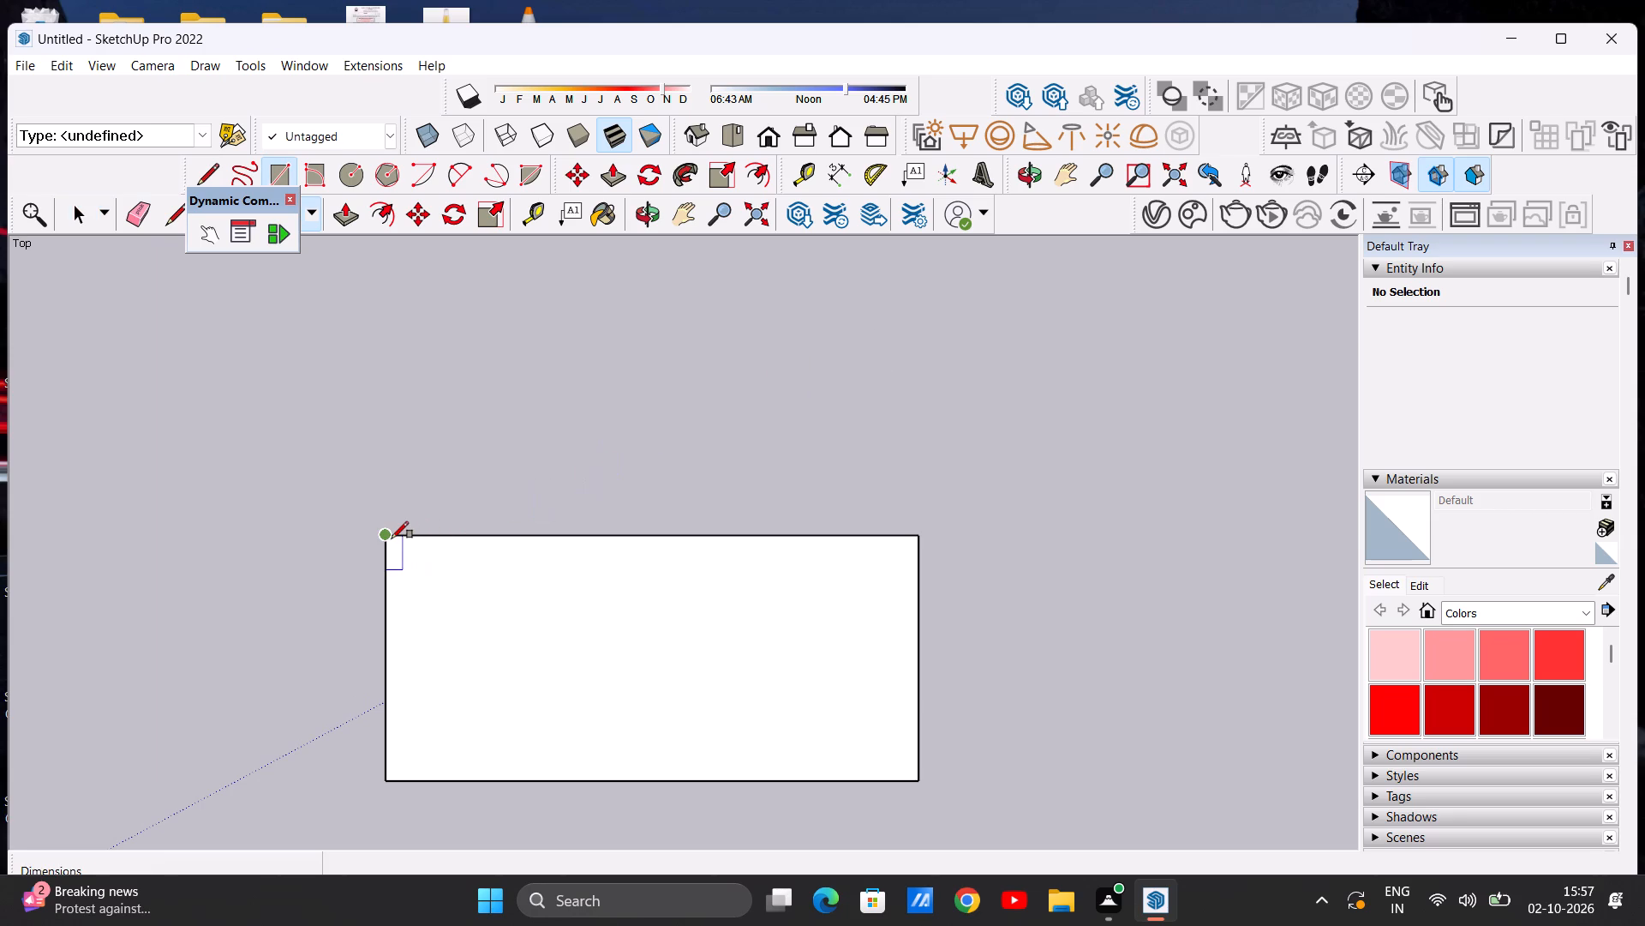
left_click(391, 538)
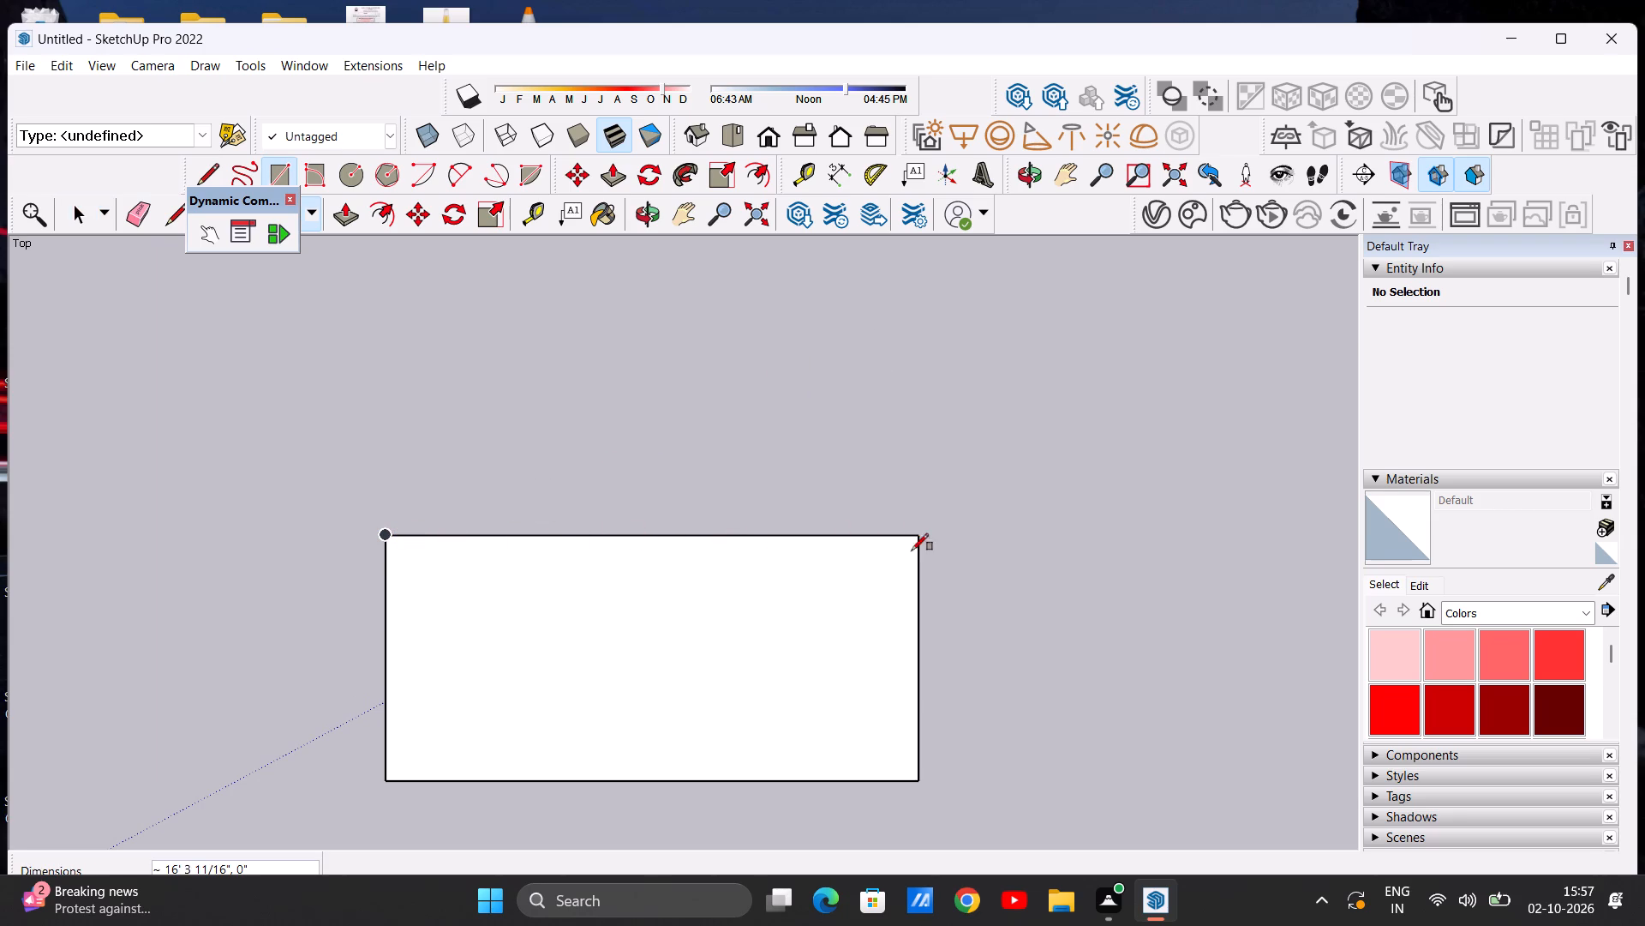
left_click(917, 534)
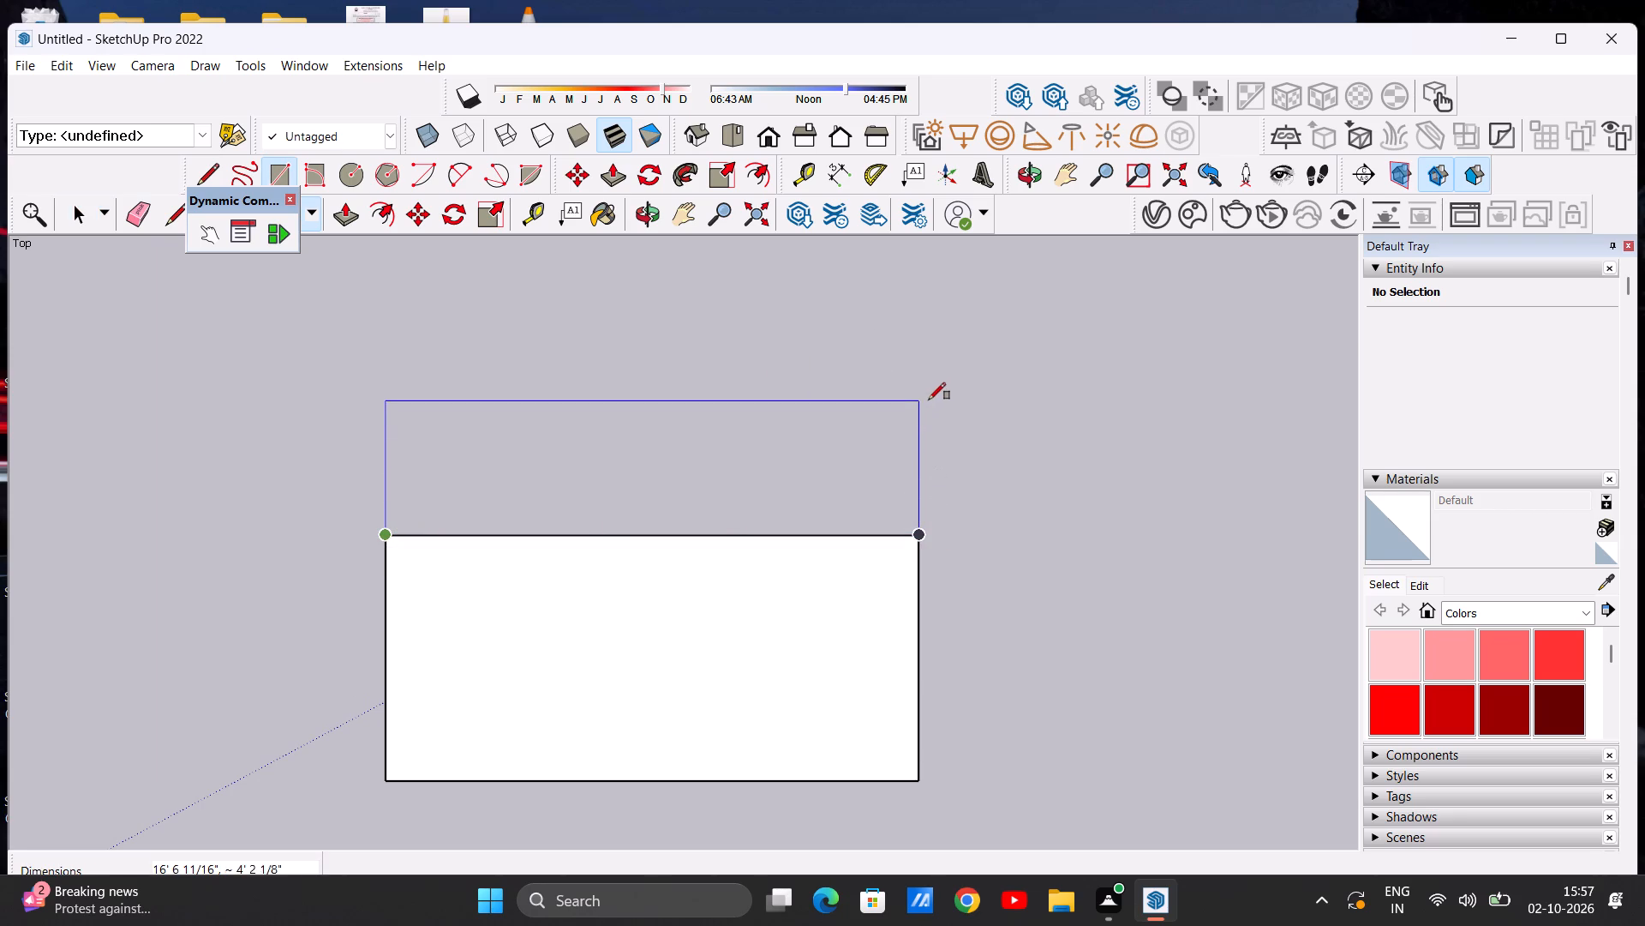
left_click(925, 342)
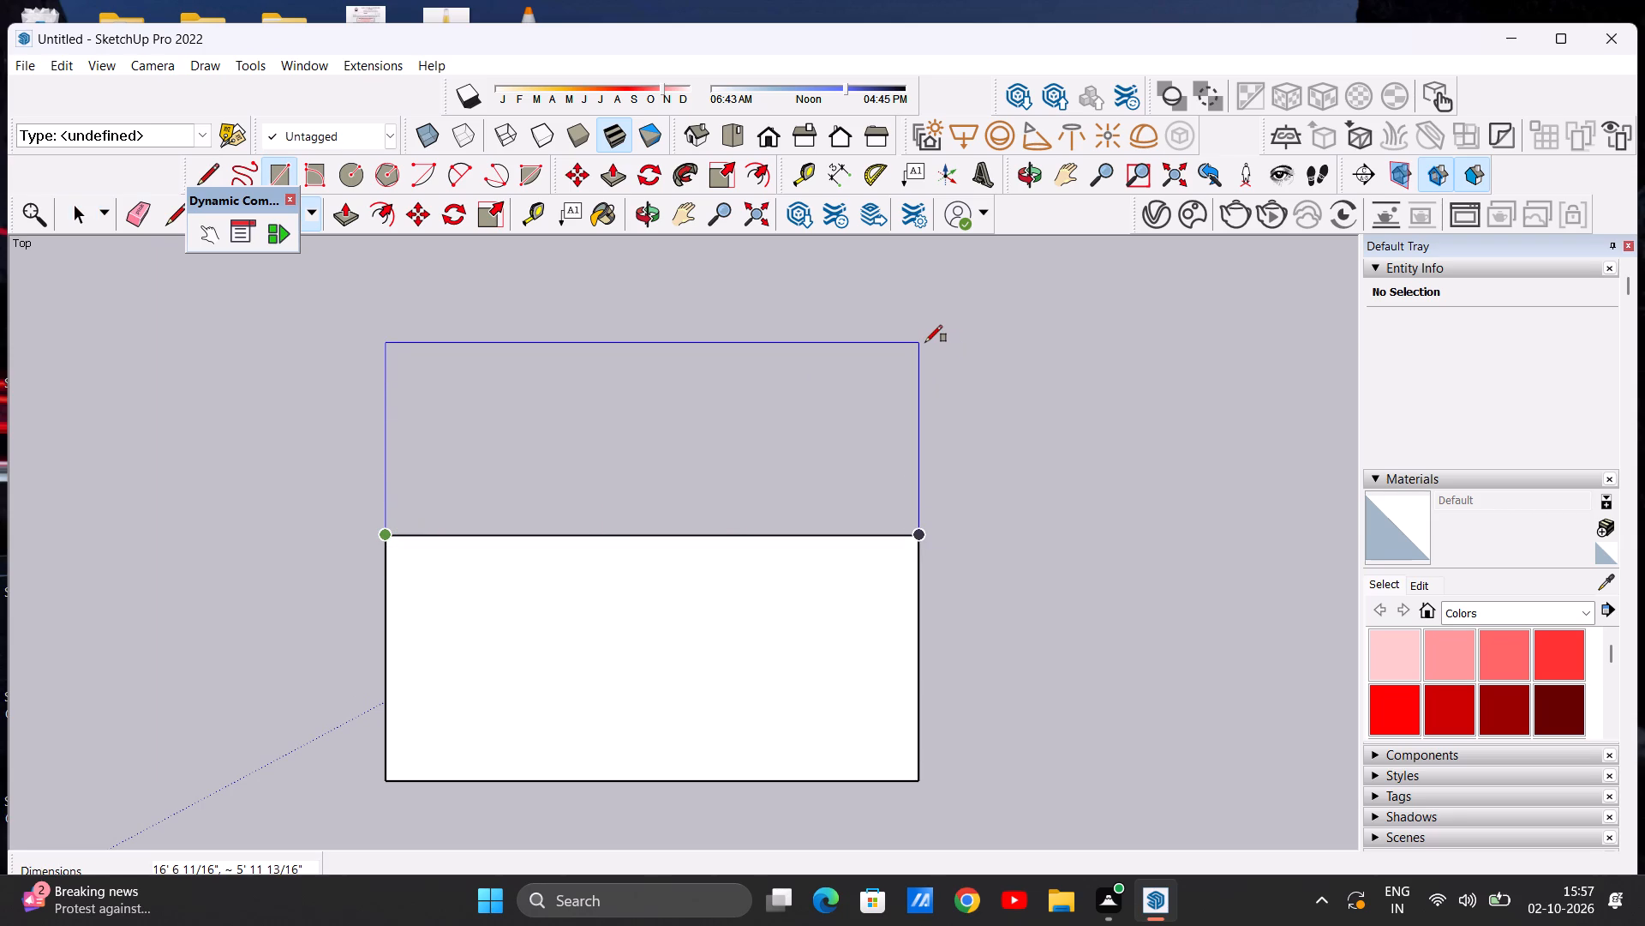
key("space")
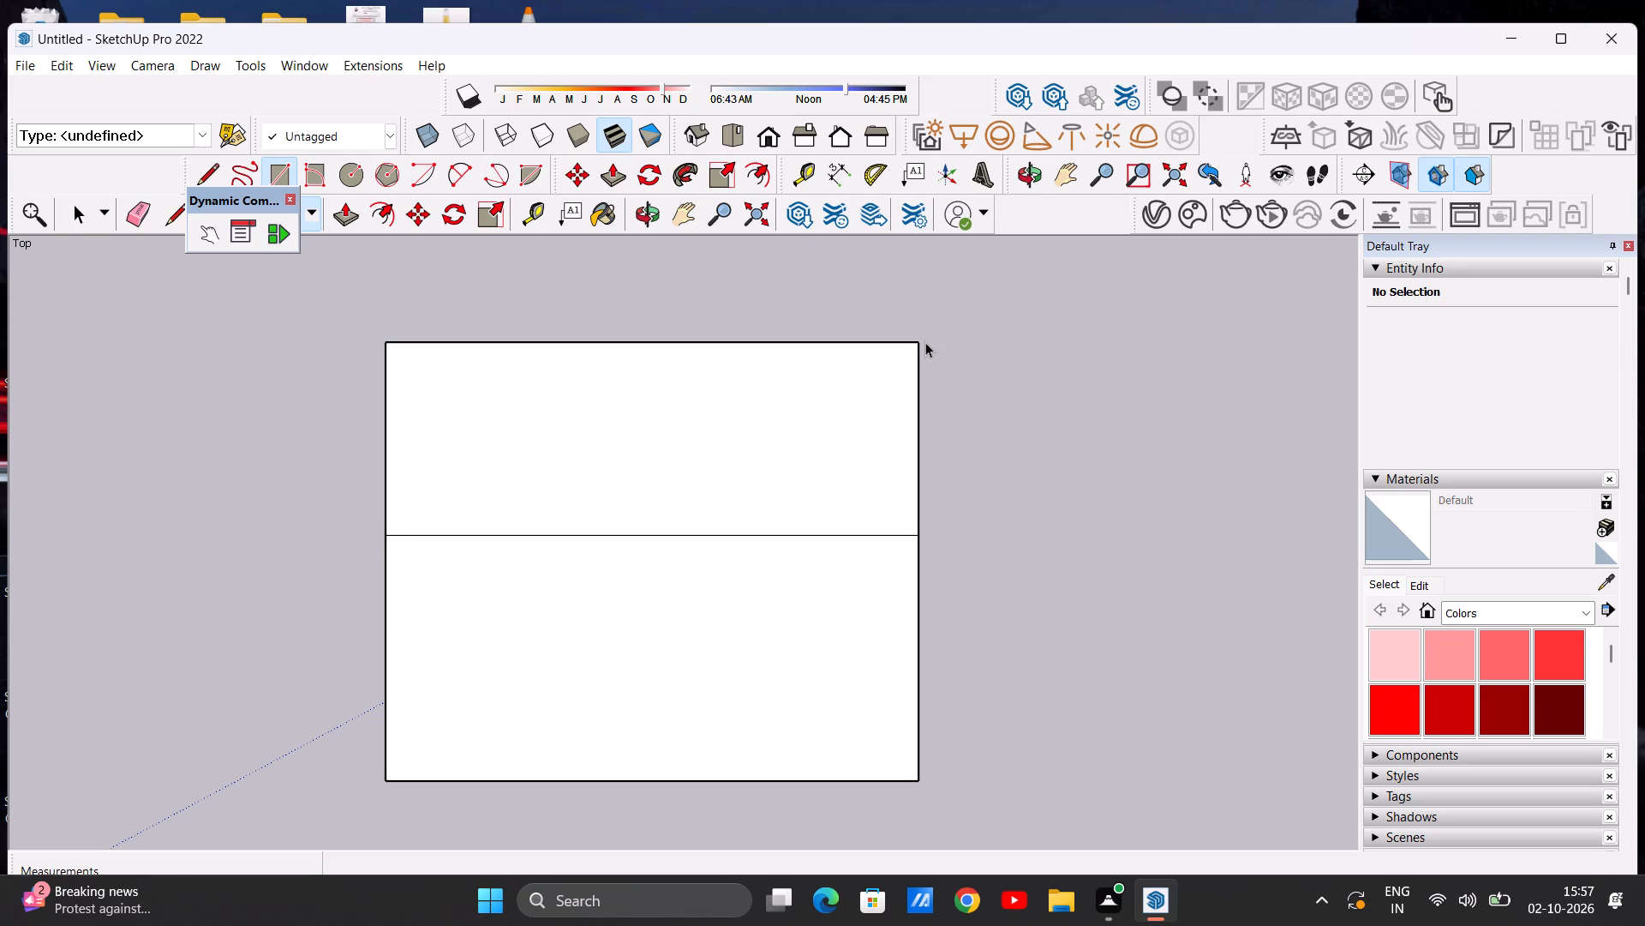
Erase the shared edge between the two stacked rectangles to merge them into one face.
key("e")
left_click_drag(739, 531, 739, 544)
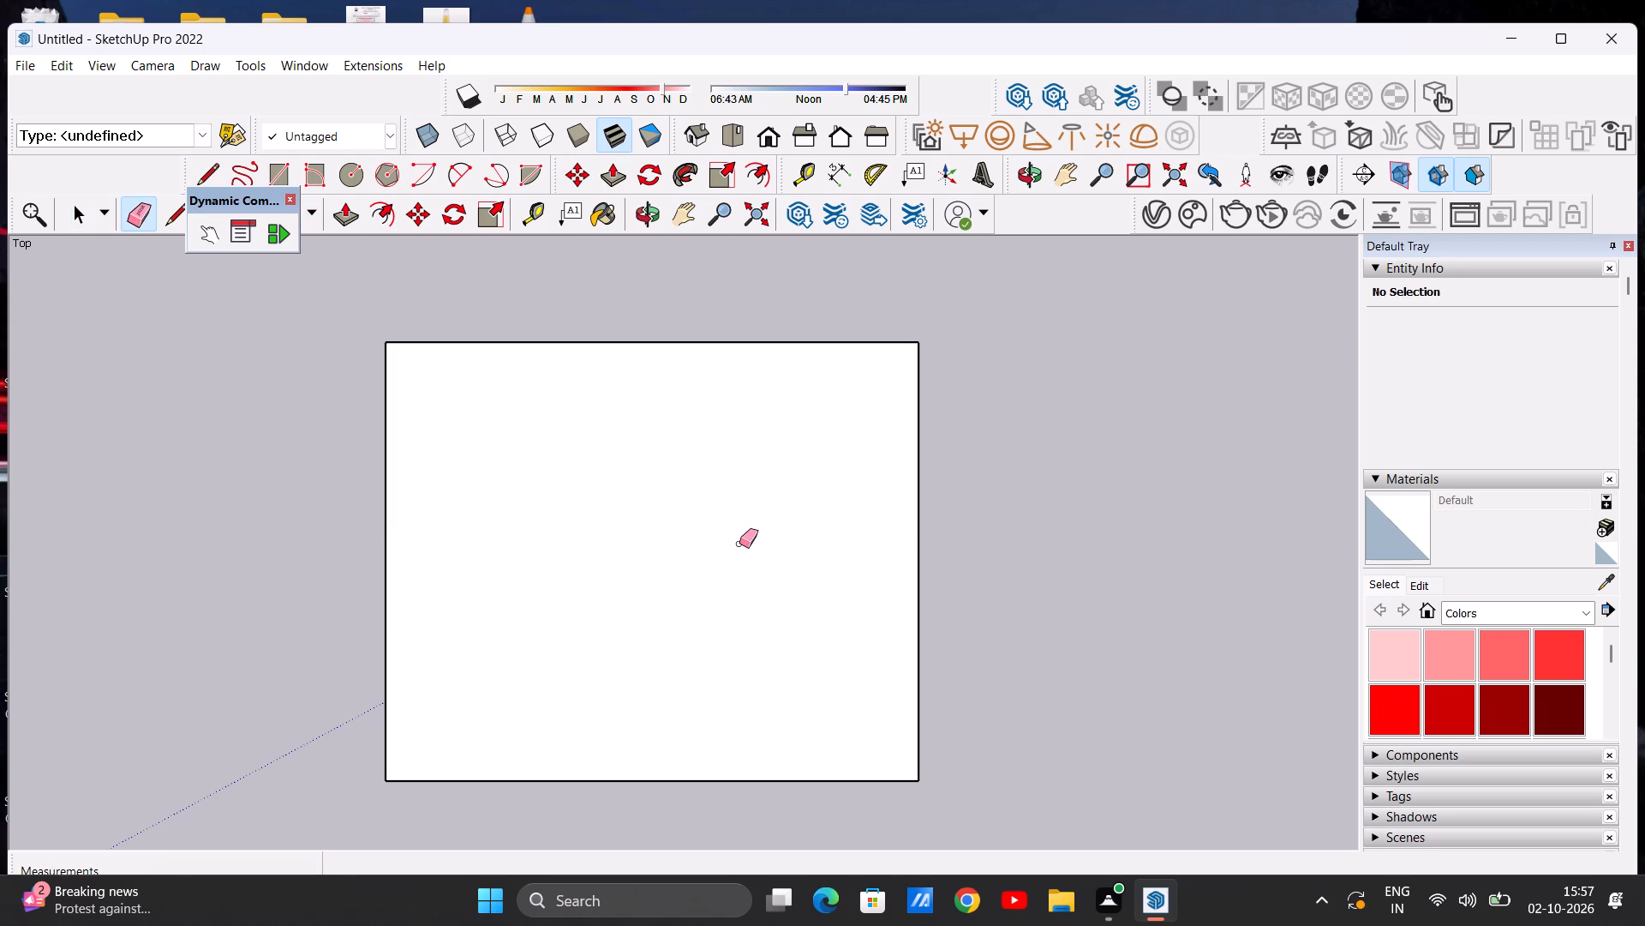
key("e")
key("space")
Draw an adjoining rectangle along the merged face's full right edge, about 13' 7 5/16" by 7' 4 1/4".
key("r")
left_click(918, 346)
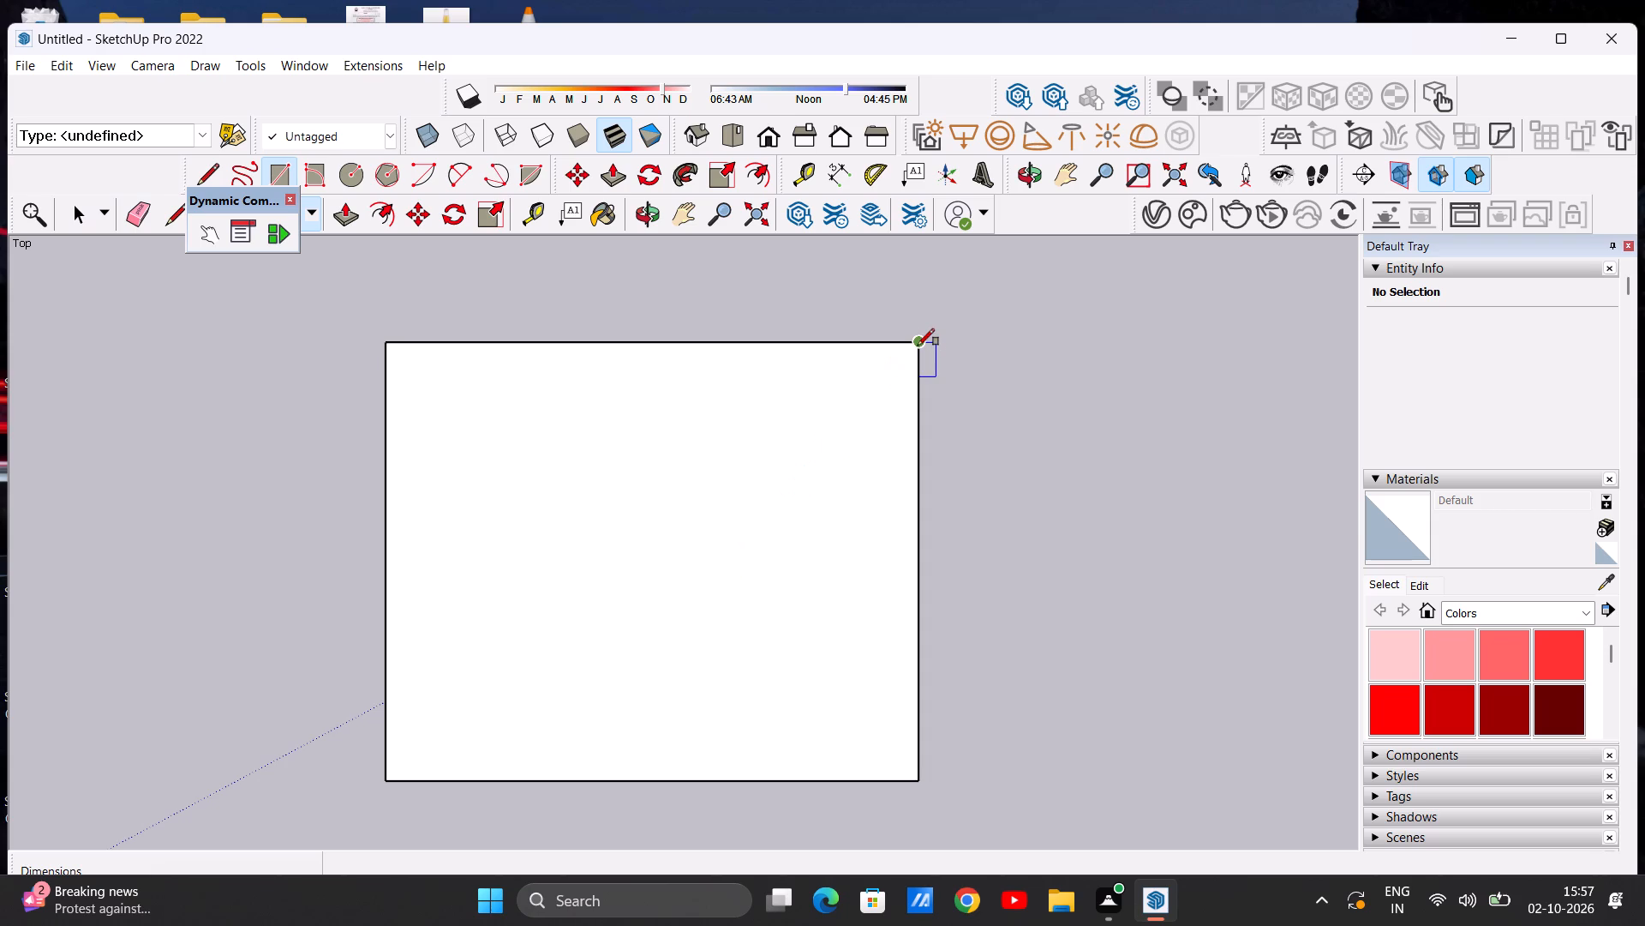
left_click(923, 777)
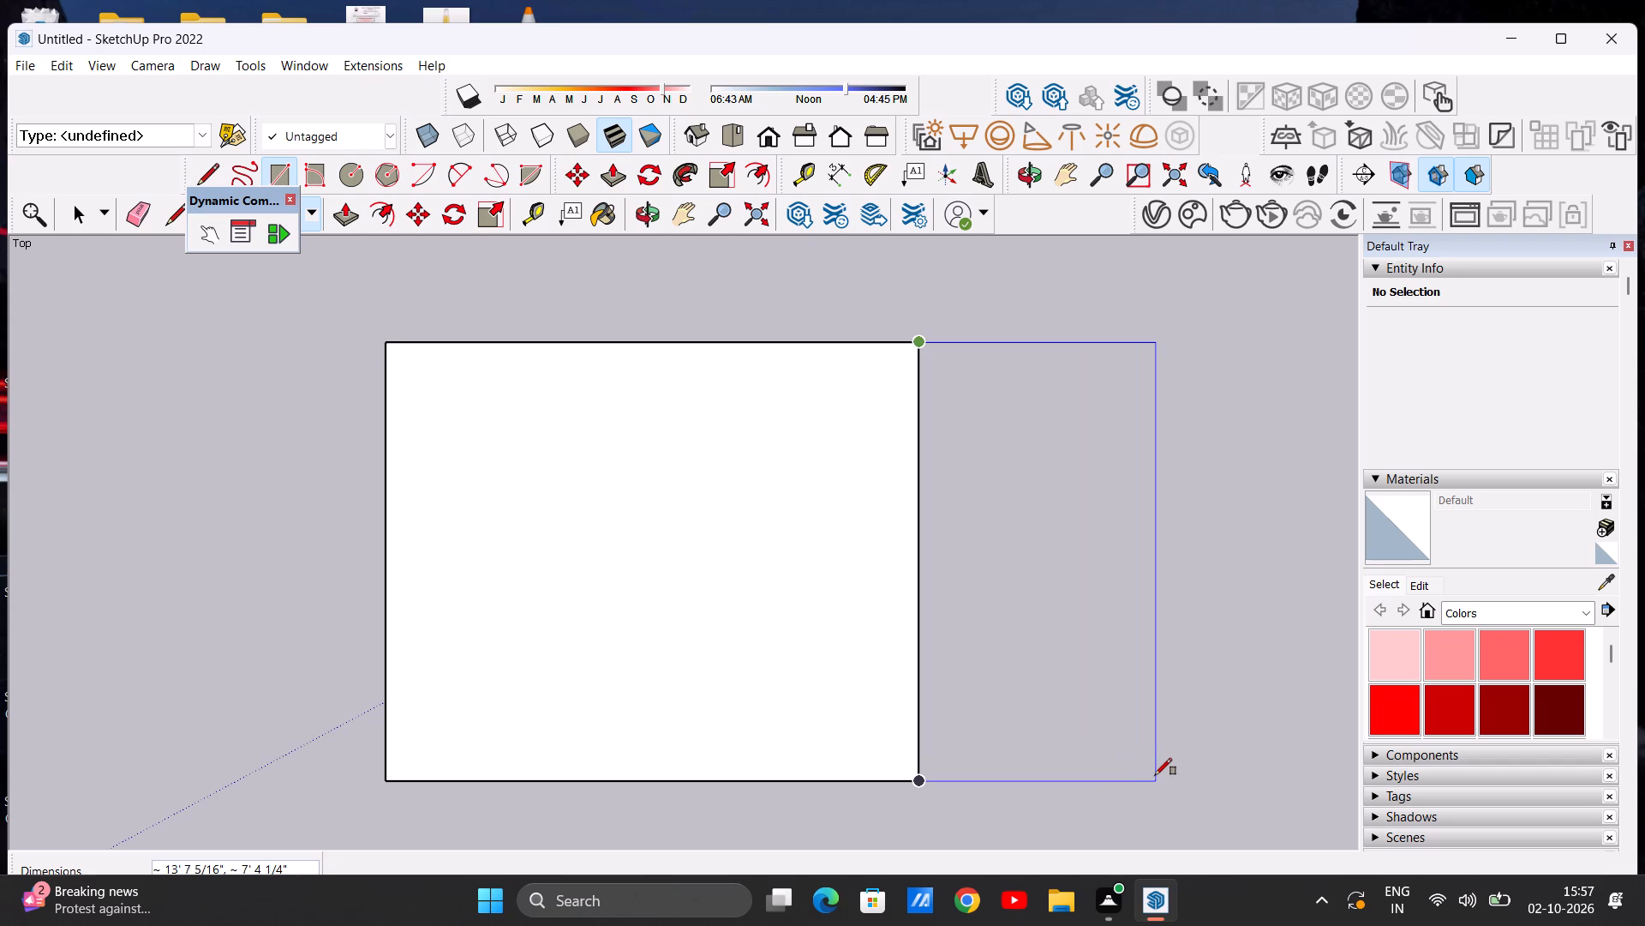
left_click(1155, 775)
key("space")
Erase the vertical edge between the main face and the right-hand addition to form a single rectangle.
key("e")
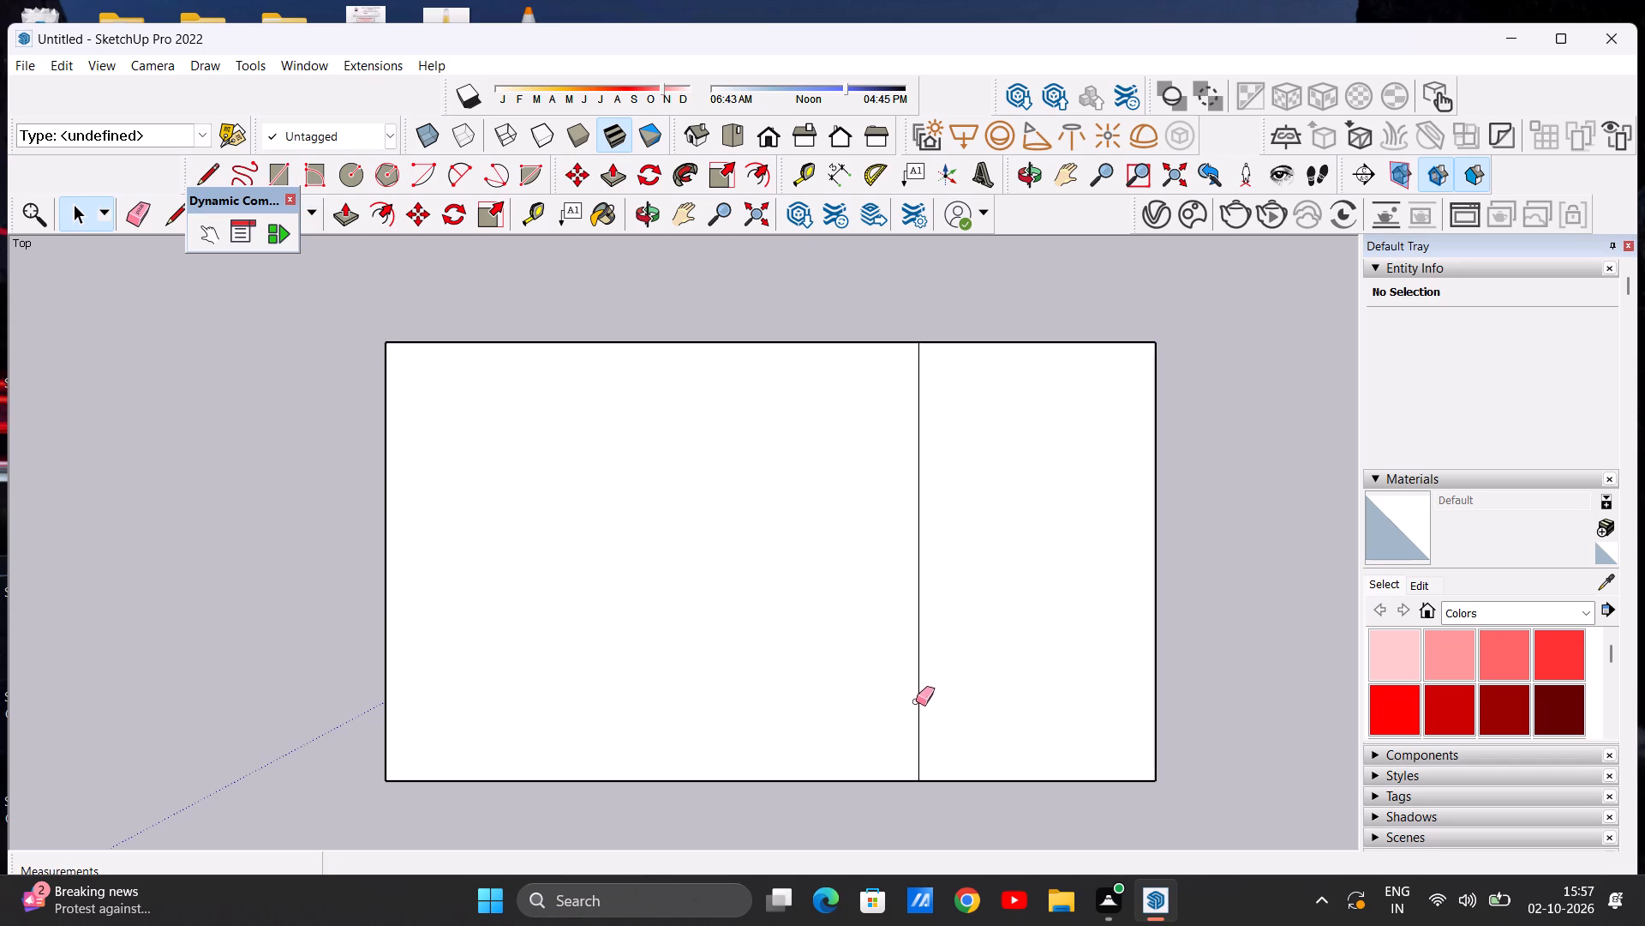
left_click_drag(904, 688, 932, 688)
scroll(845, 641, "down", 5)
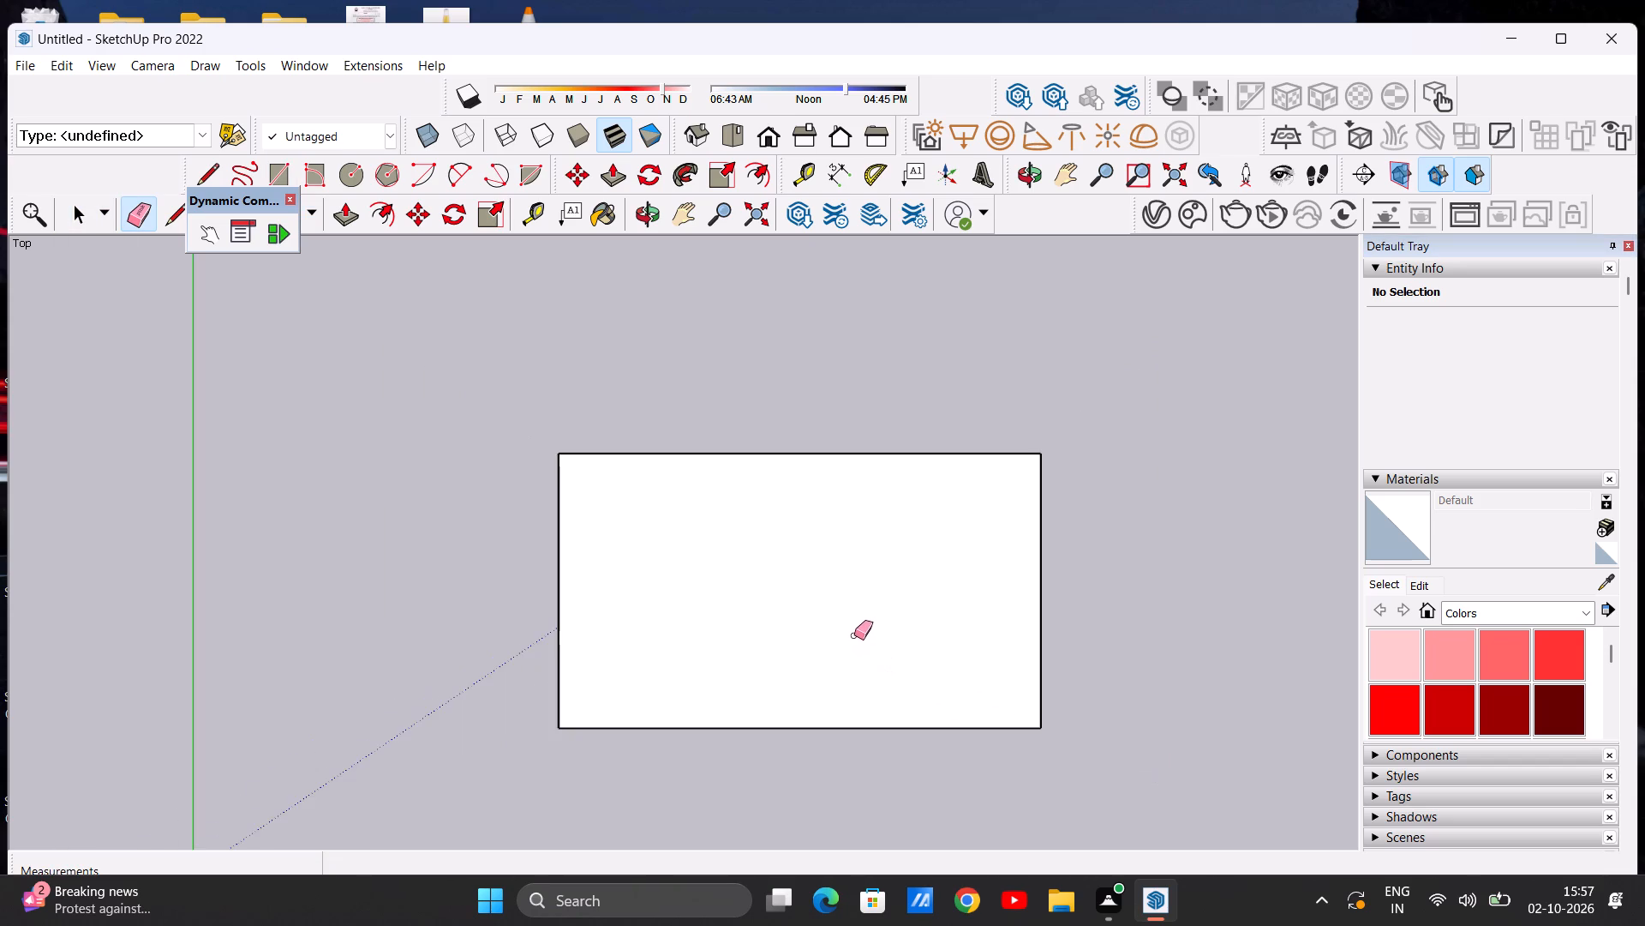
scroll(947, 645, "up", 3)
key("space")
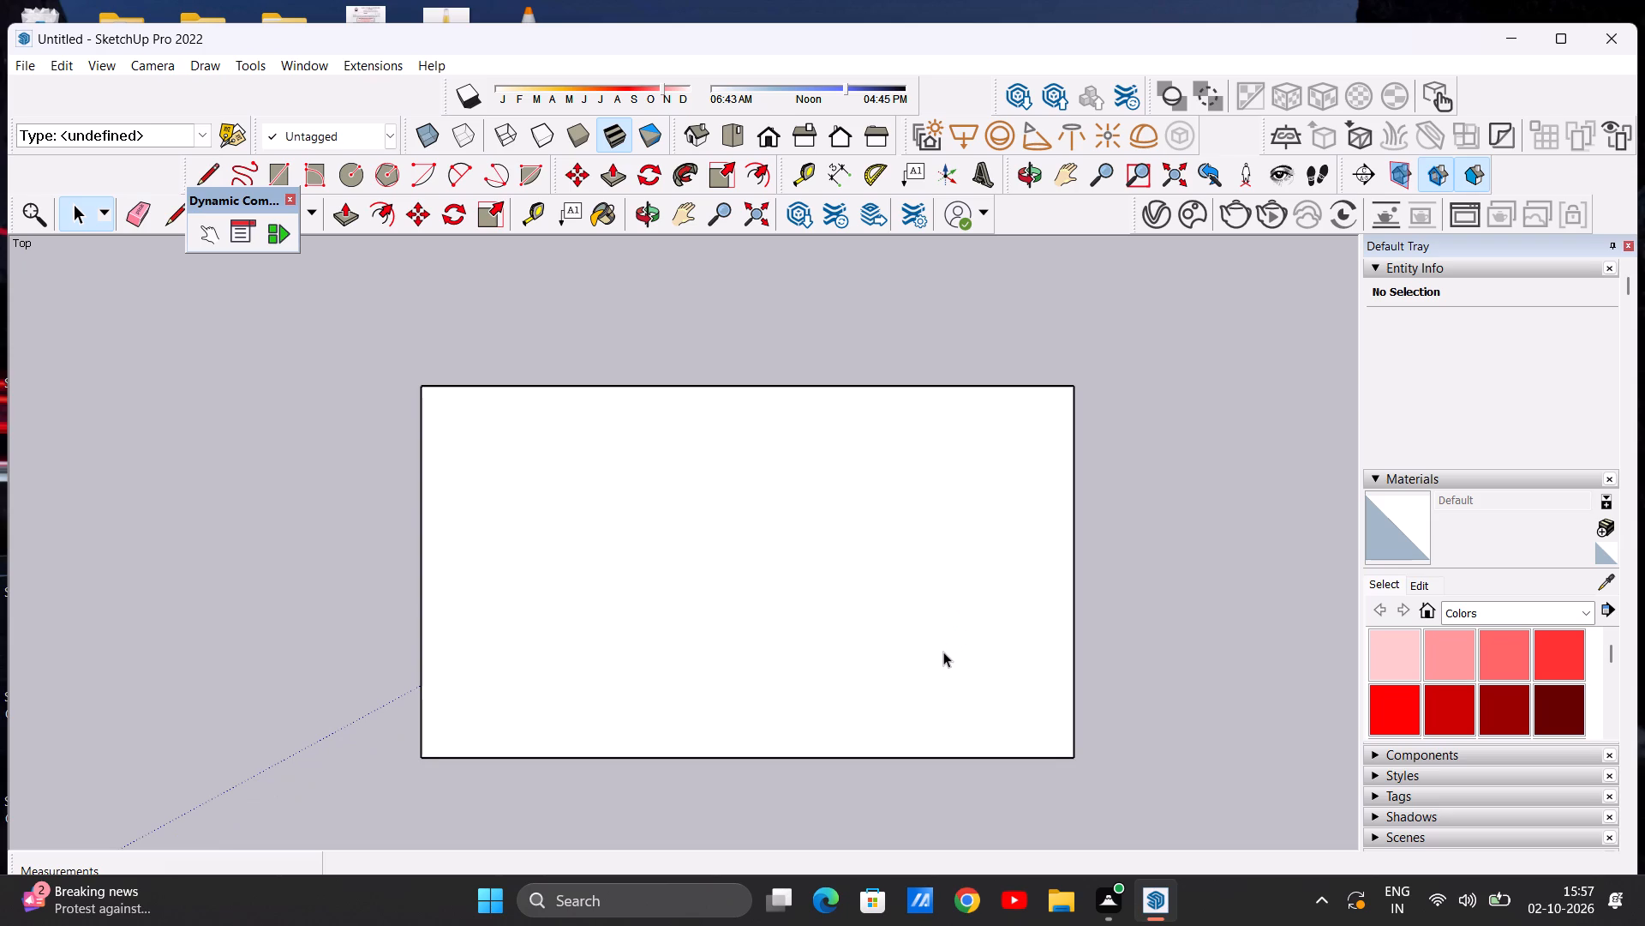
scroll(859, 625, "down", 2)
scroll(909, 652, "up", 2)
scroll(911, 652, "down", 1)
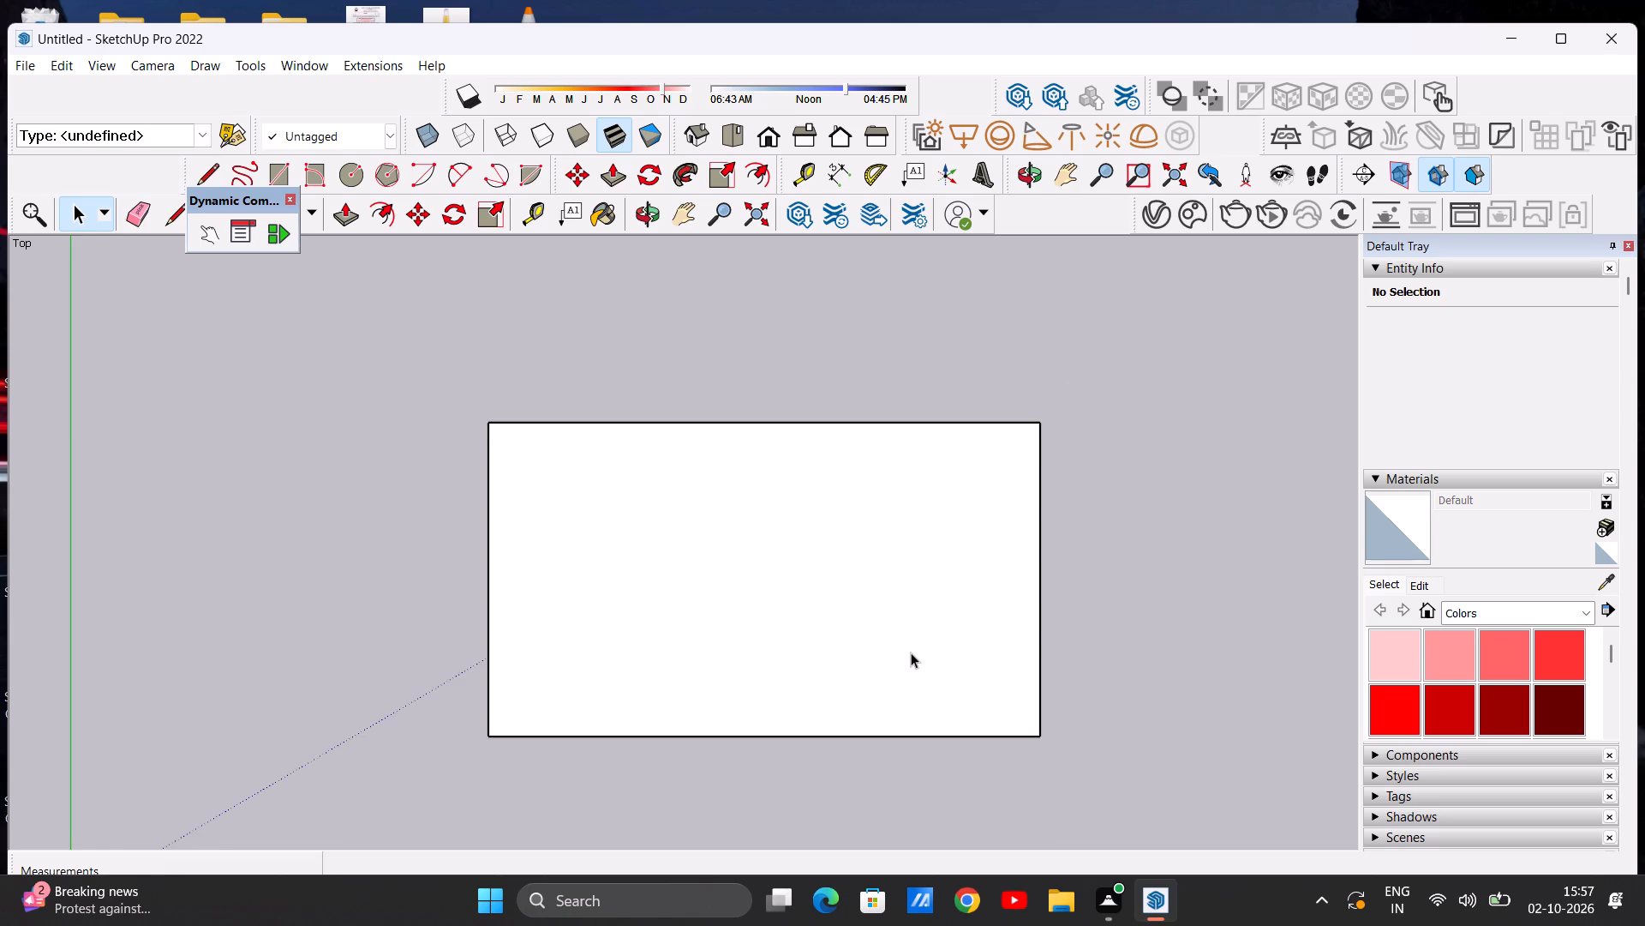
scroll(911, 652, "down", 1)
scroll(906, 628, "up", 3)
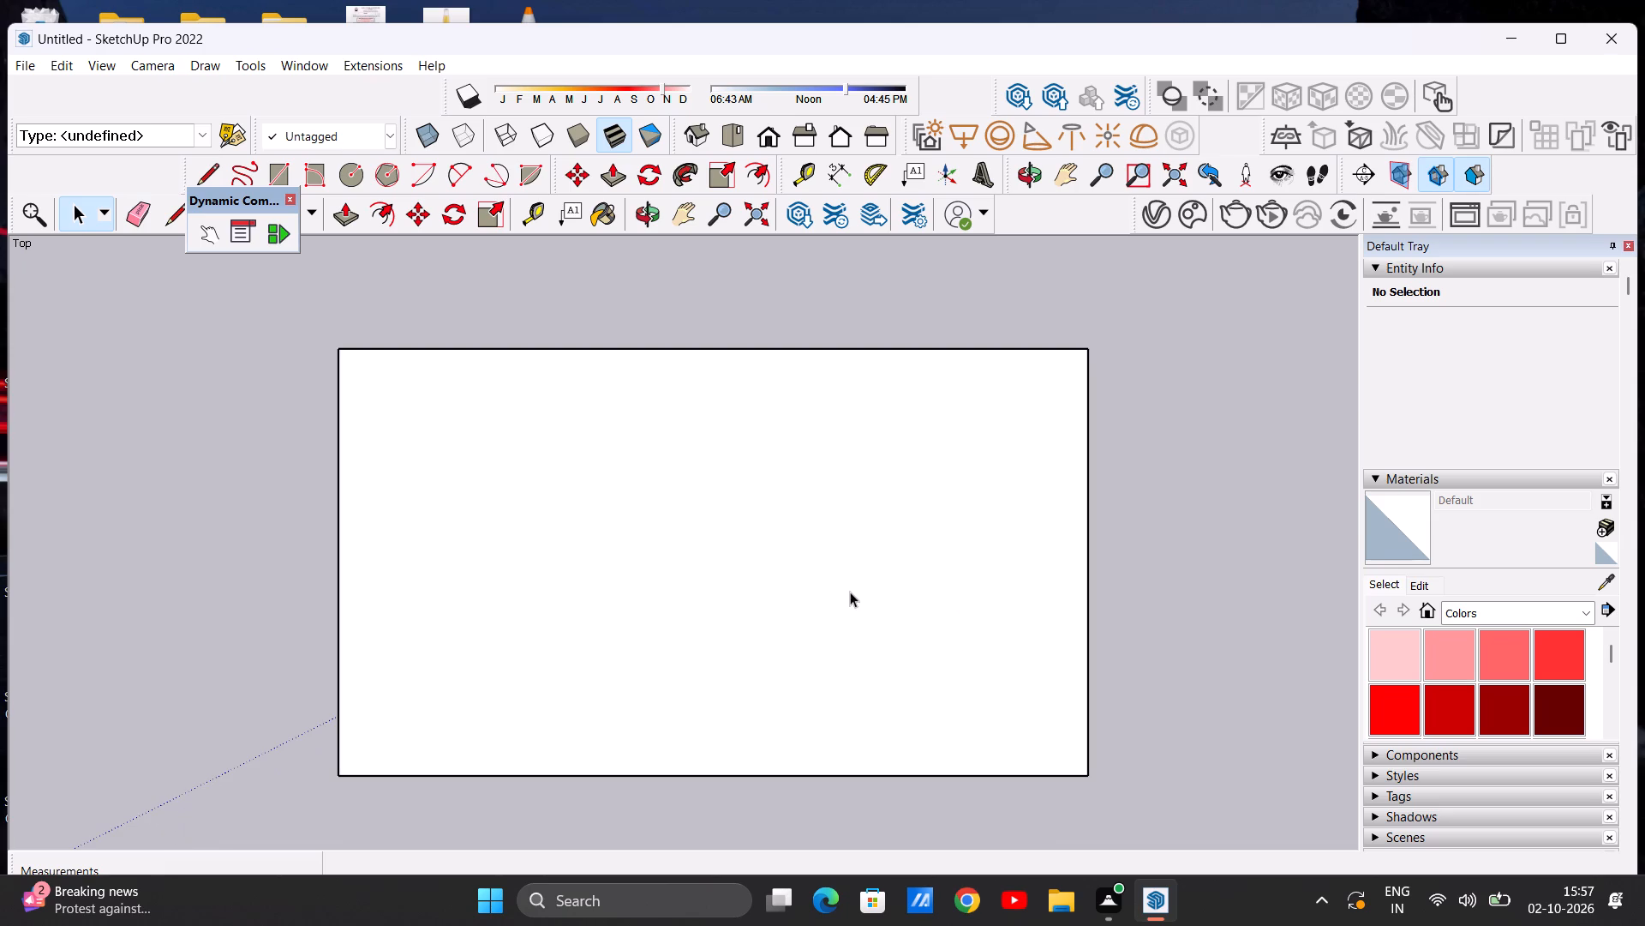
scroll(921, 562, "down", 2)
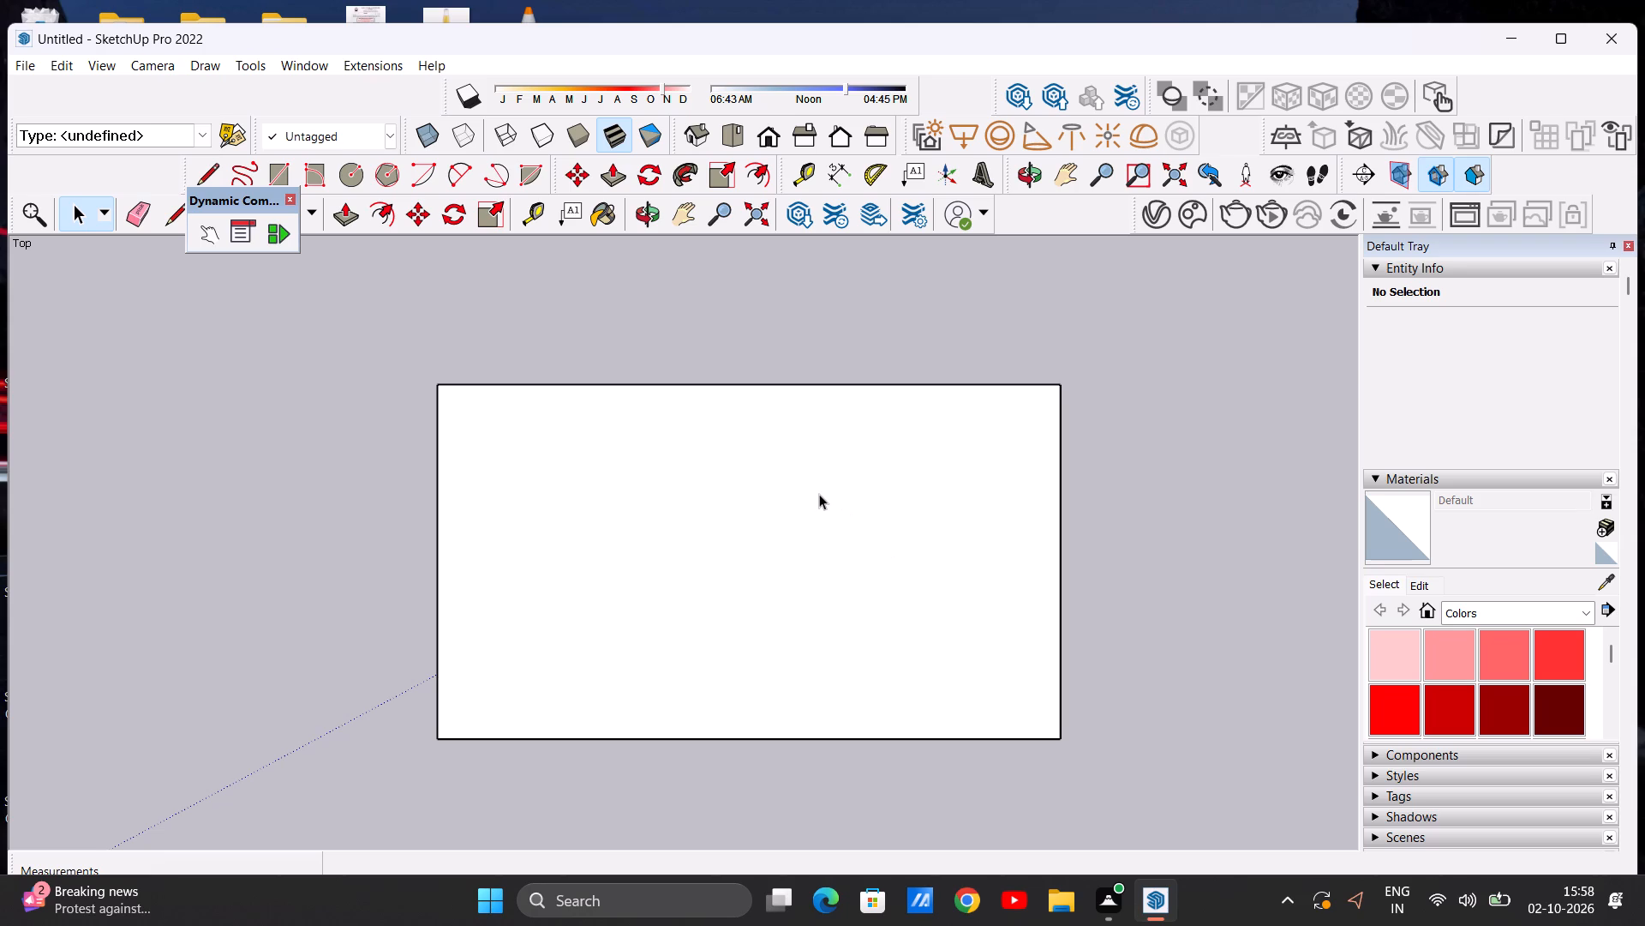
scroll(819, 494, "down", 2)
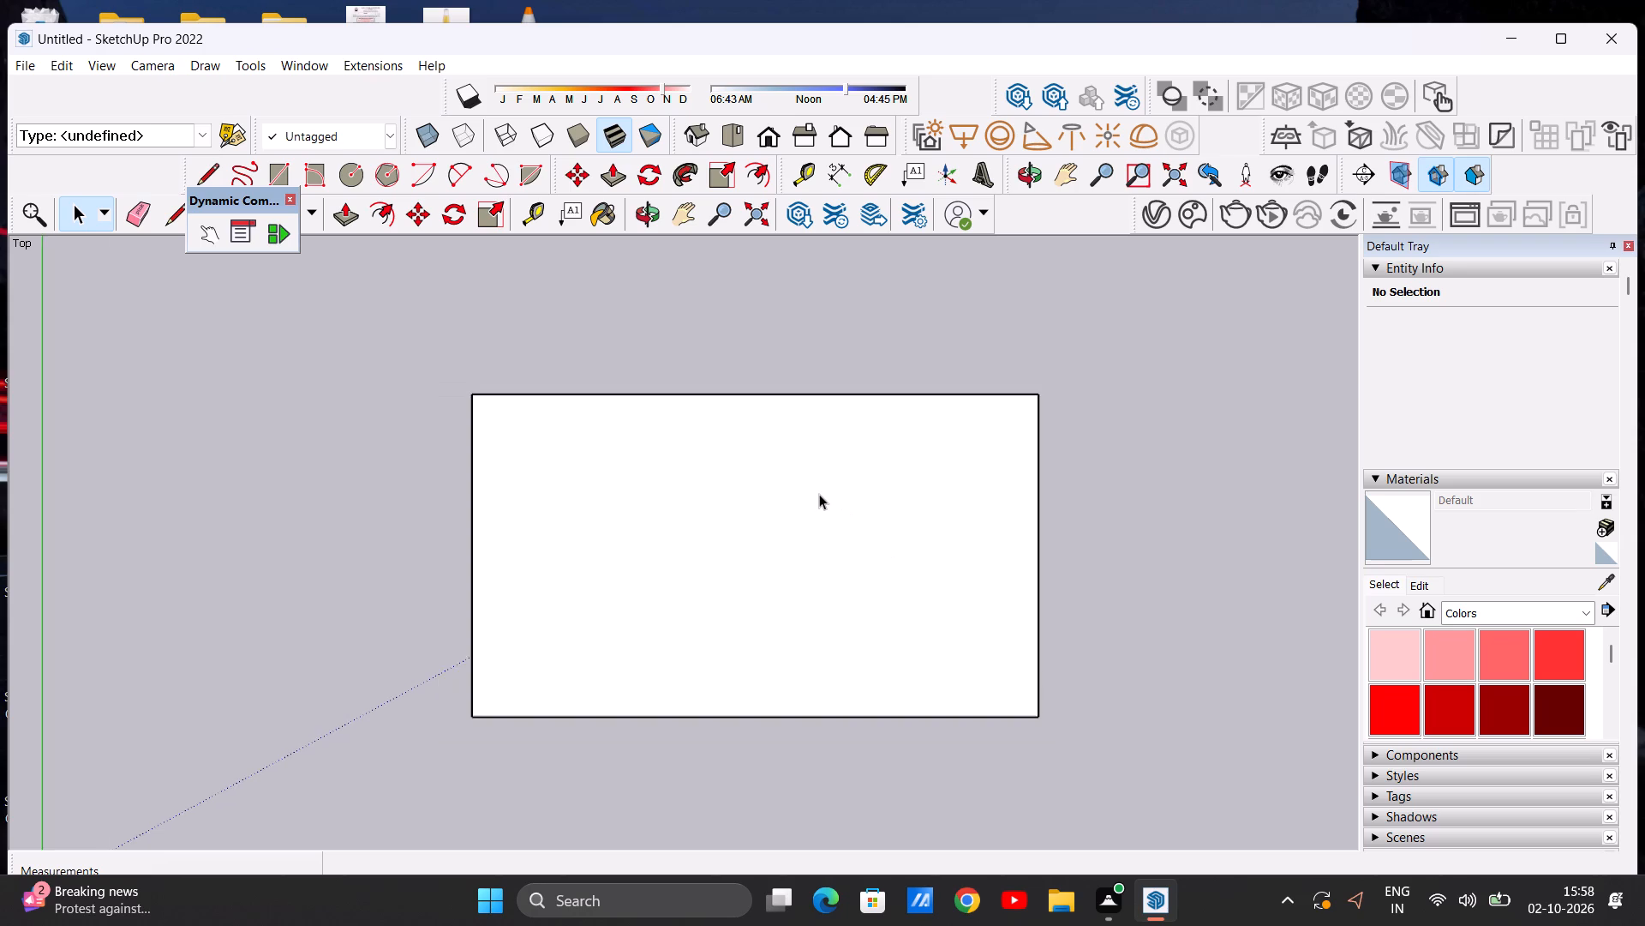
Push/Pull the rectangular base face upward by 9" to form a slab.
scroll(819, 494, "down", 3)
middle_click_drag(837, 685, 828, 429)
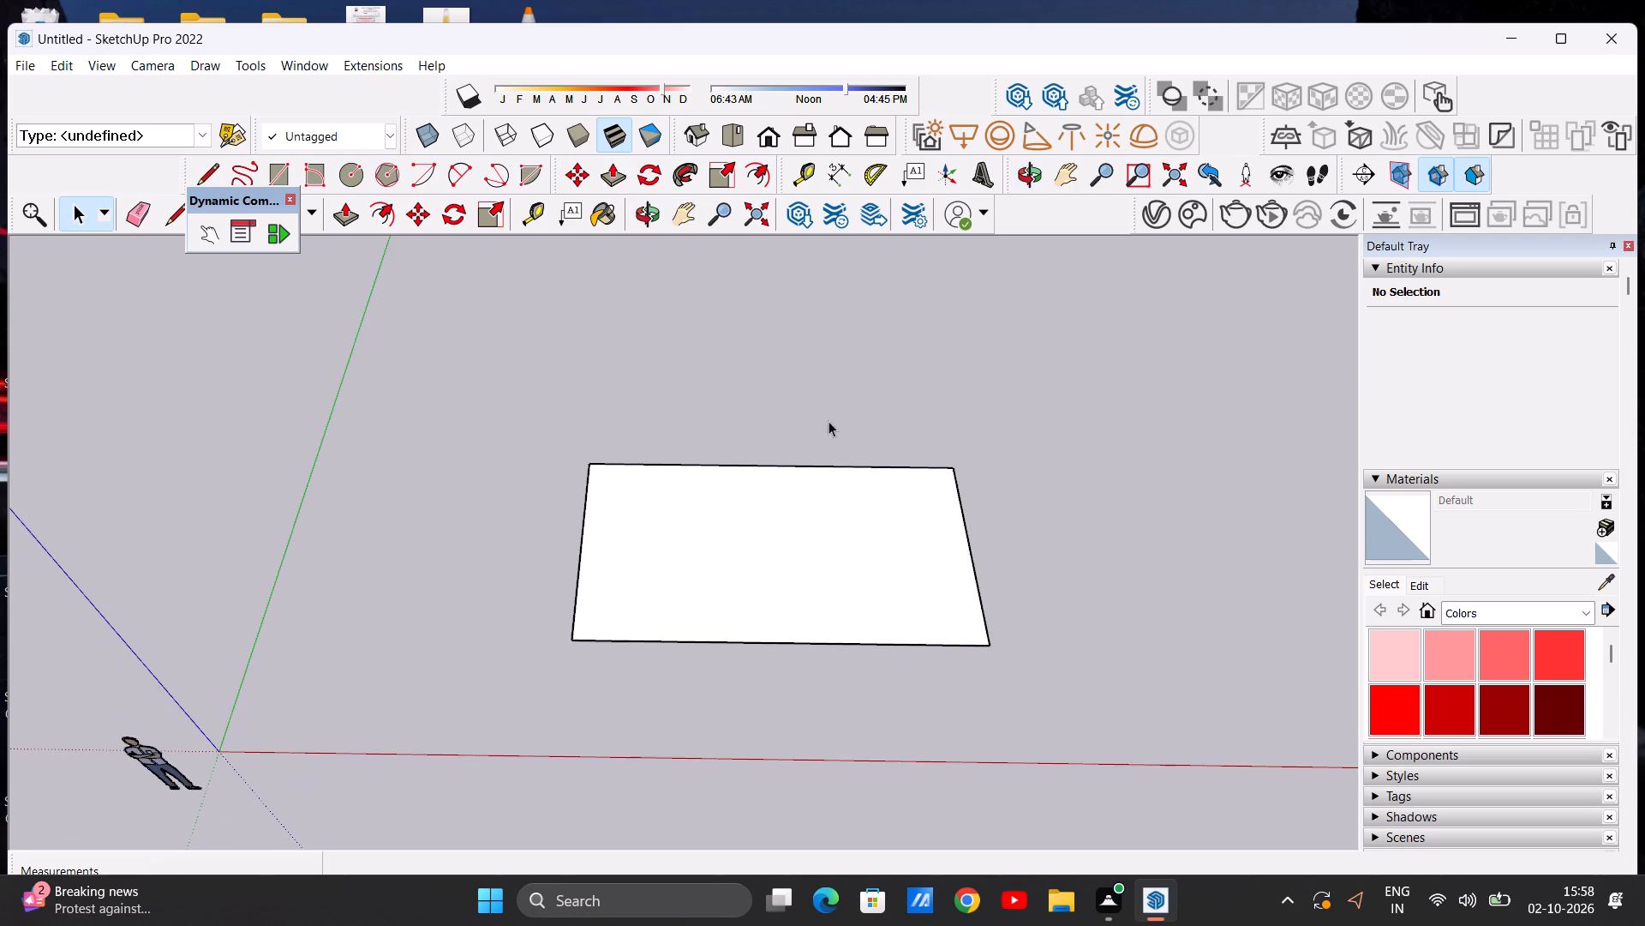
middle_click_drag(894, 631, 890, 470)
scroll(868, 621, "up", 1)
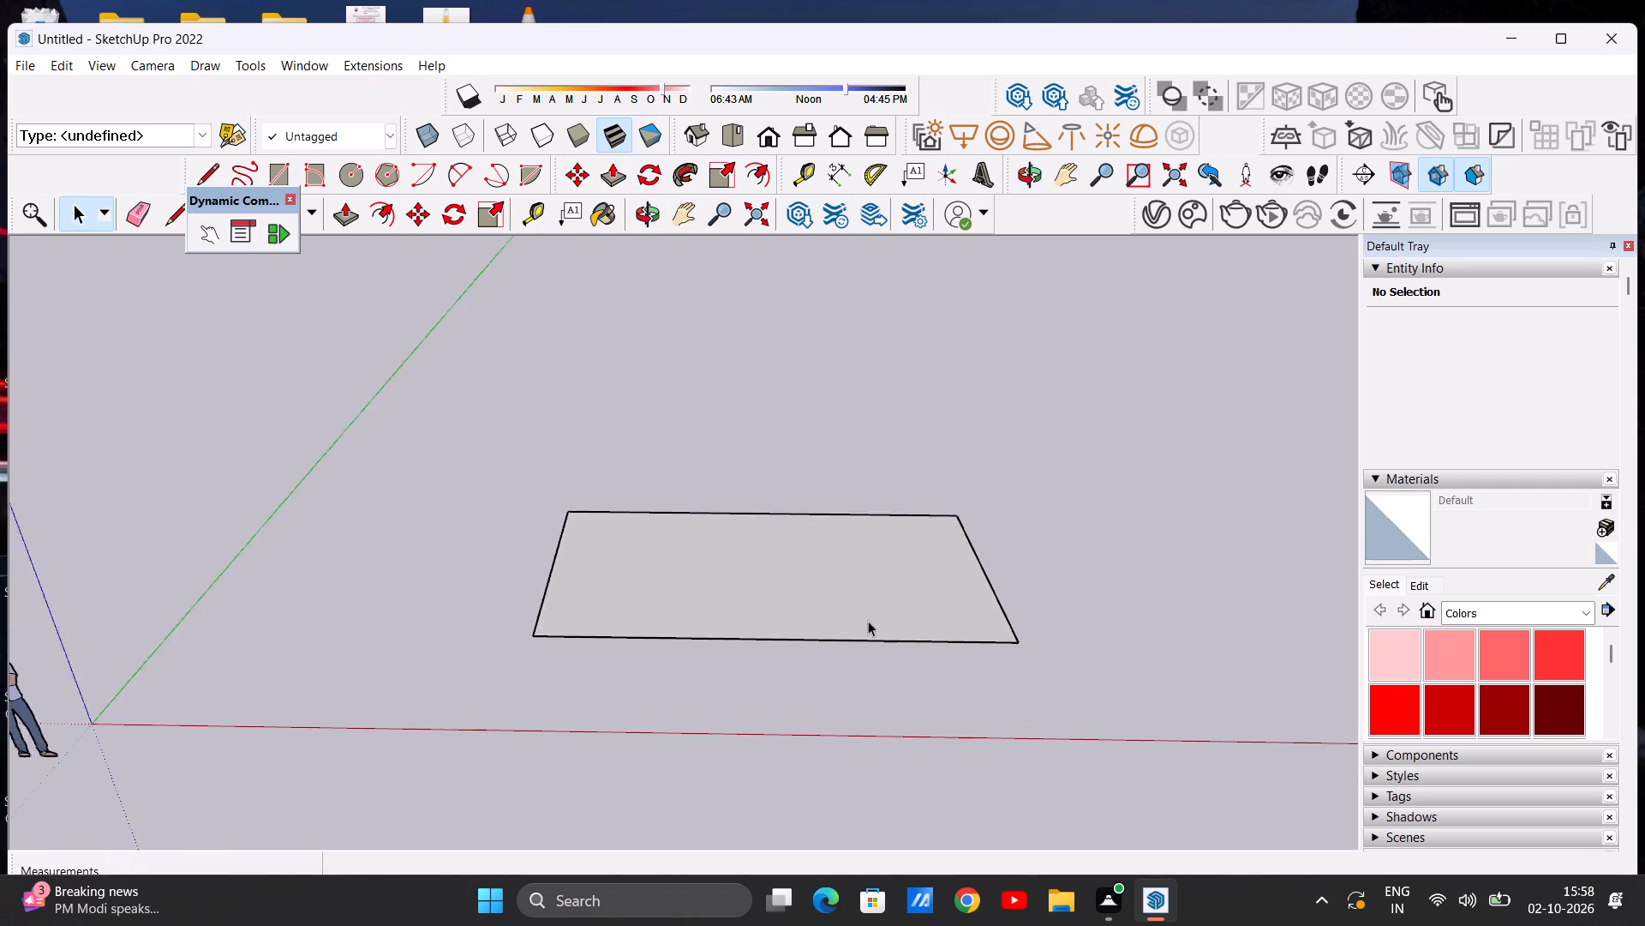
scroll(868, 621, "up", 7)
scroll(849, 641, "down", 4)
middle_click_drag(829, 610, 818, 733)
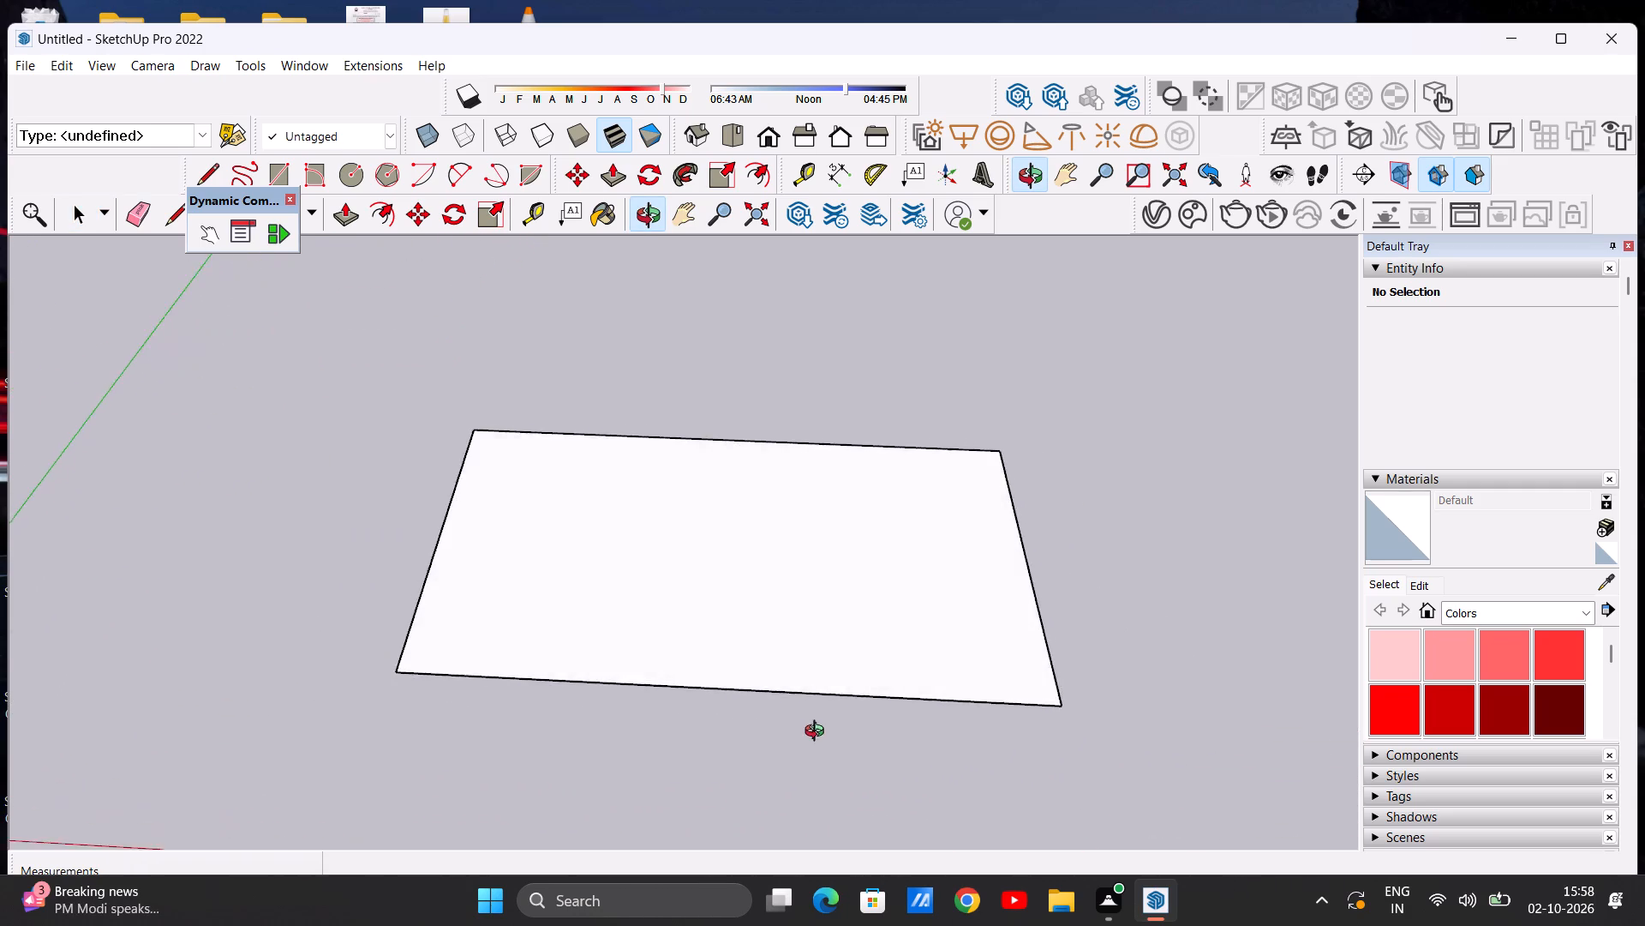
middle_click_drag(818, 733, 833, 617)
scroll(909, 575, "up", 2)
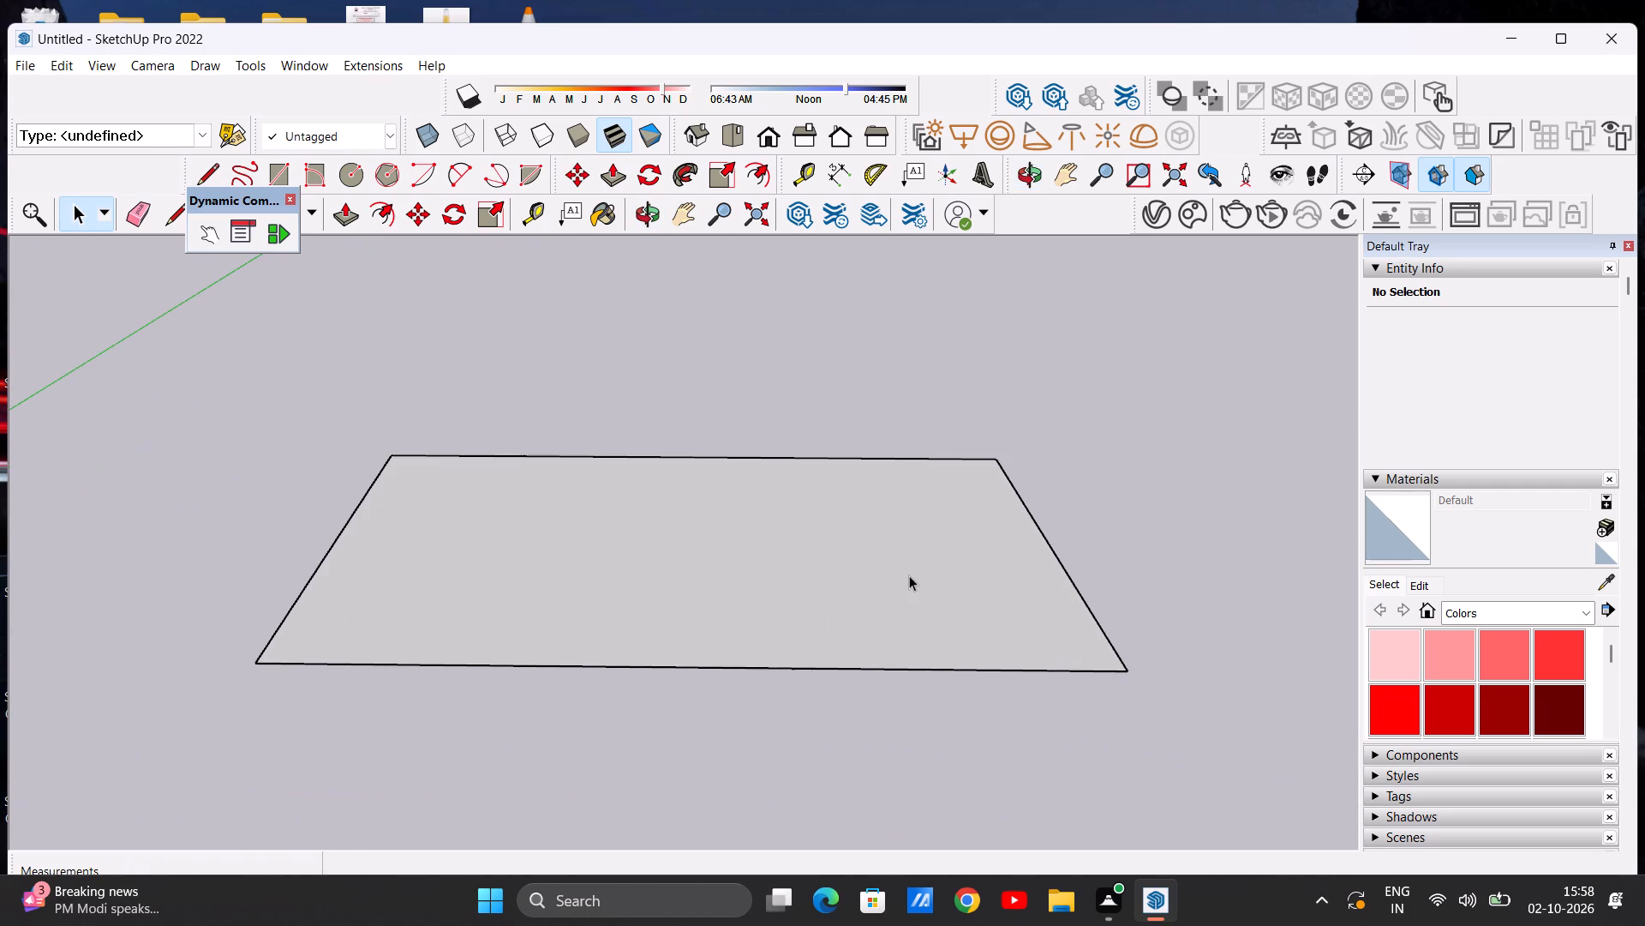
key("p")
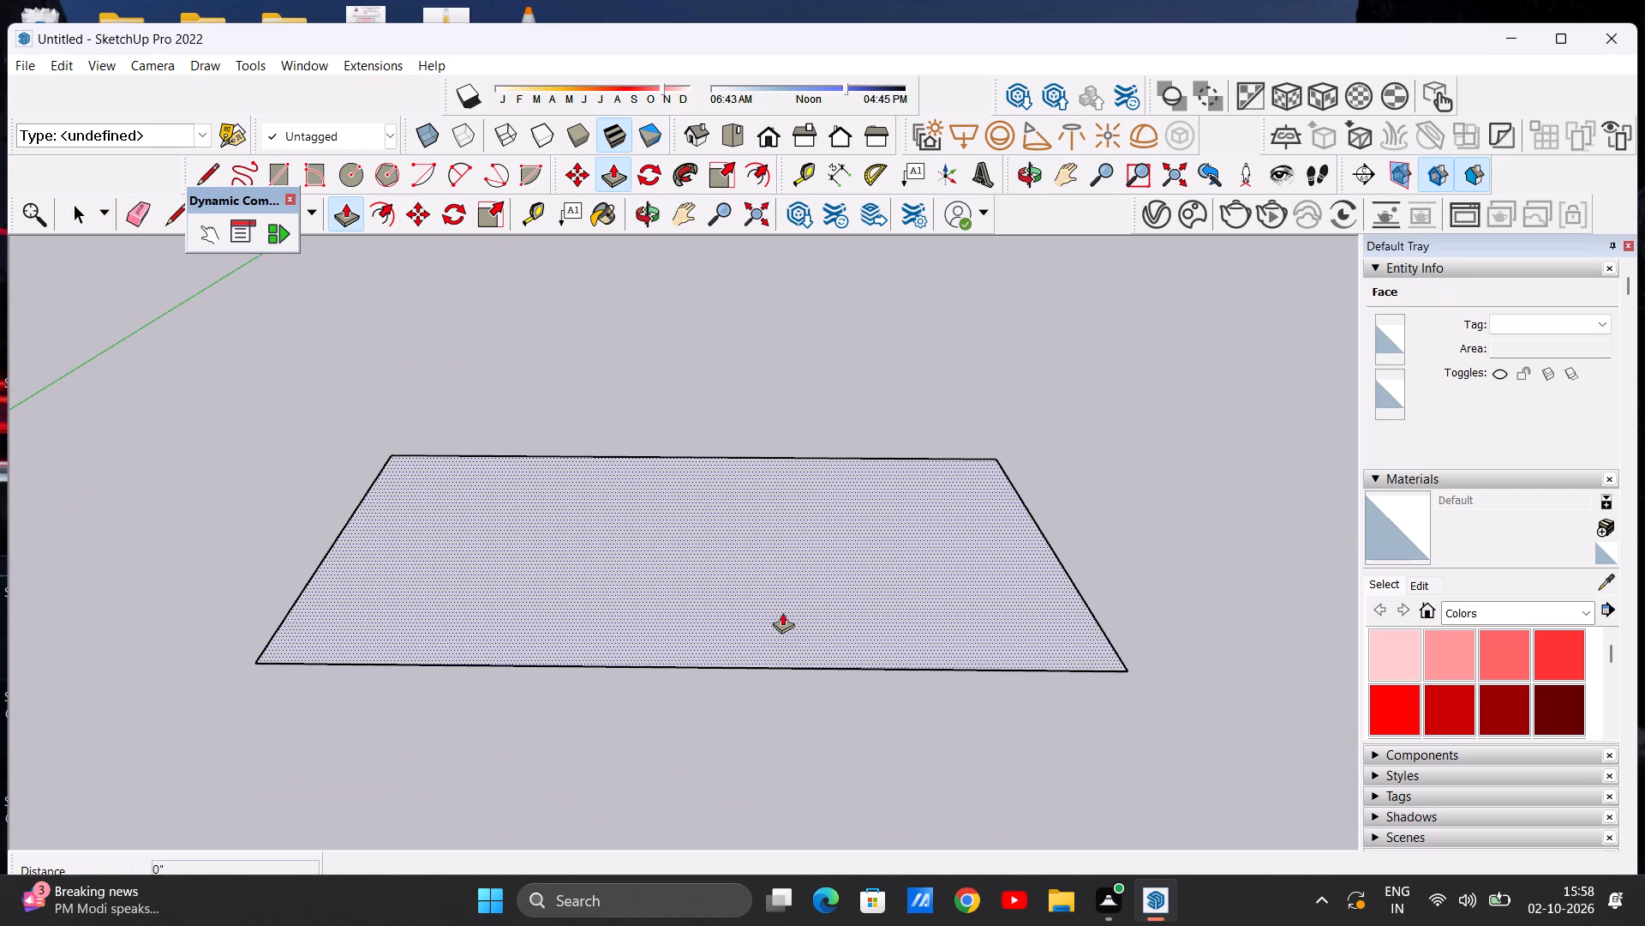
left_click(782, 612)
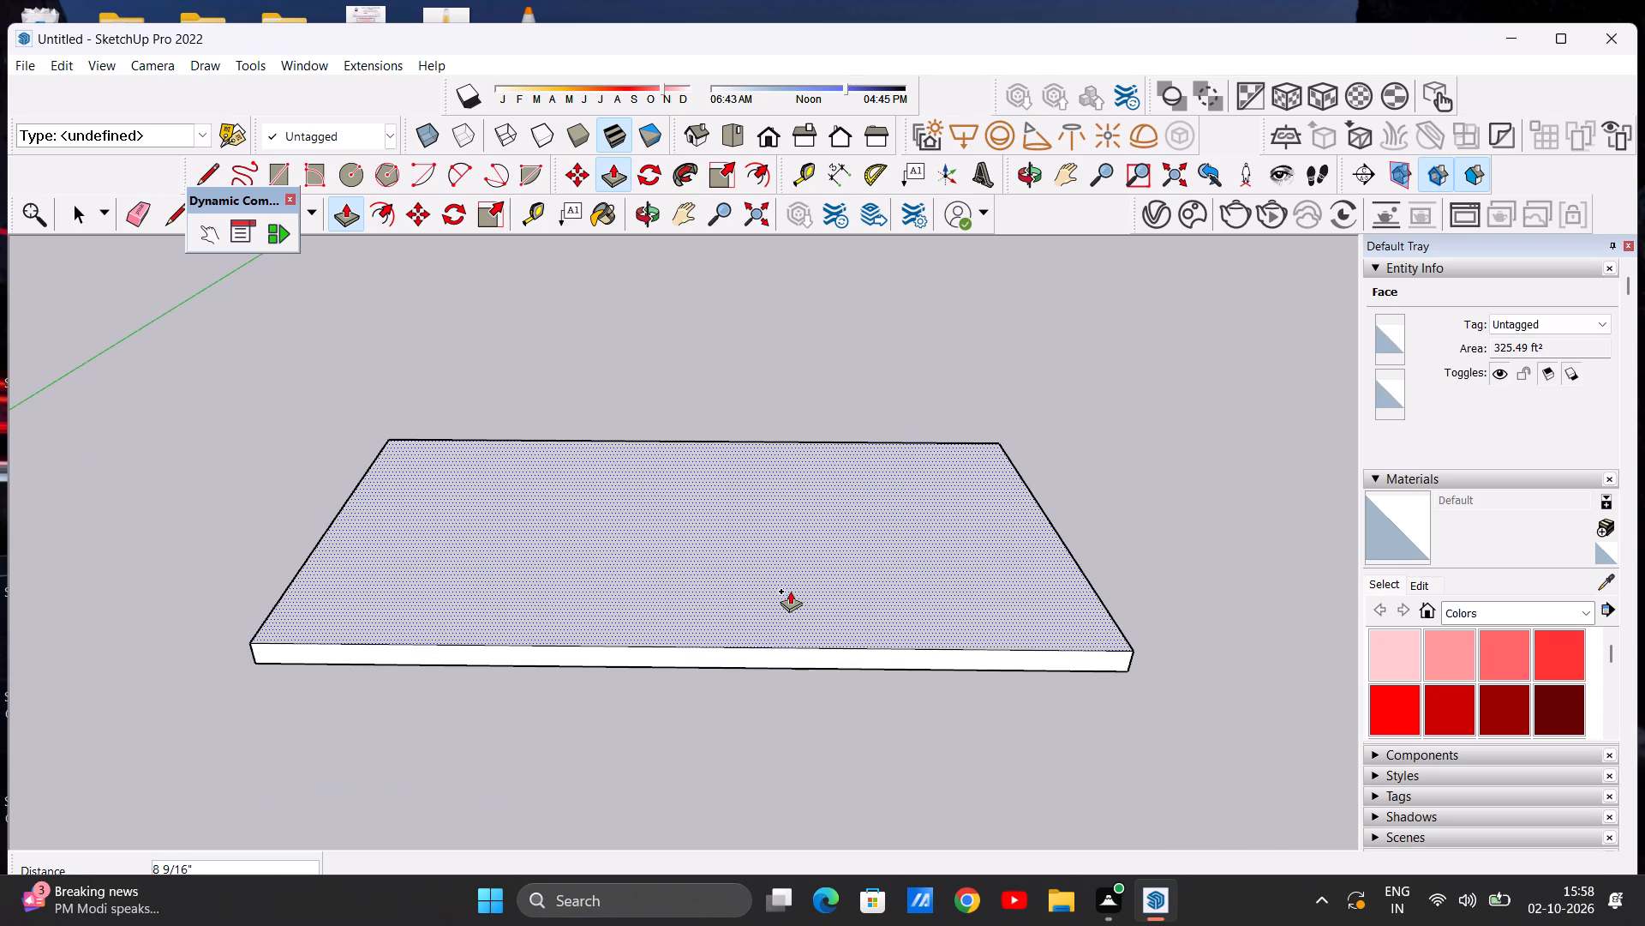
type("9\"")
key("Return")
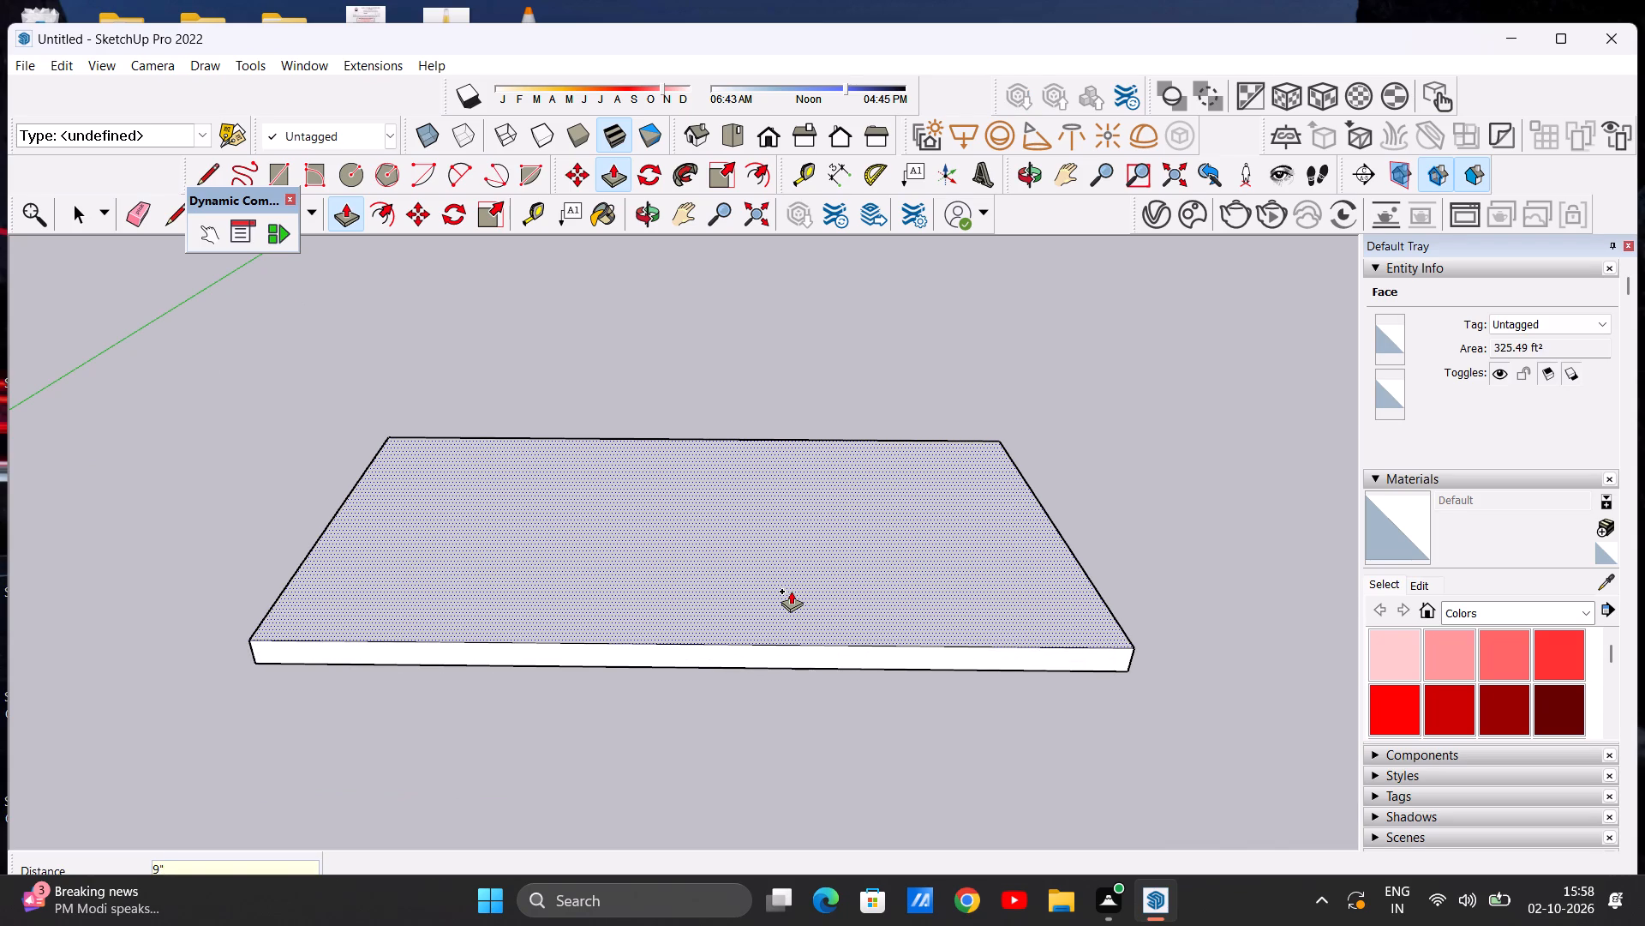
key("space")
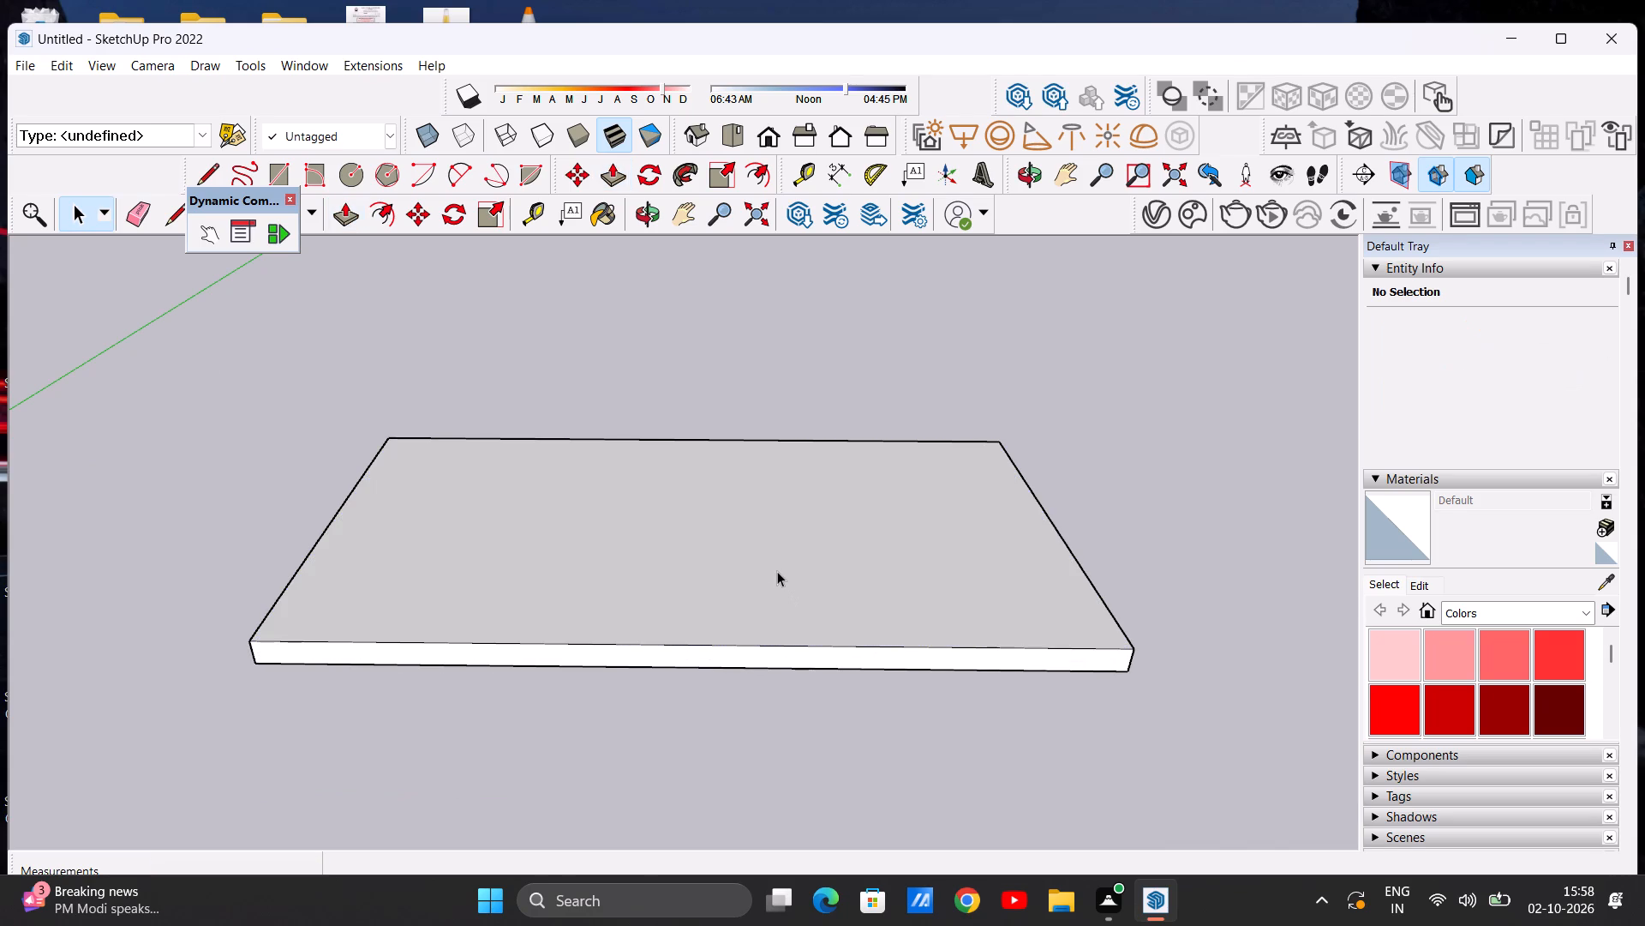
key("space")
Offset the outline of the slab's top face inward by 9".
scroll(751, 487, "down", 3)
middle_click_drag(744, 507, 745, 630)
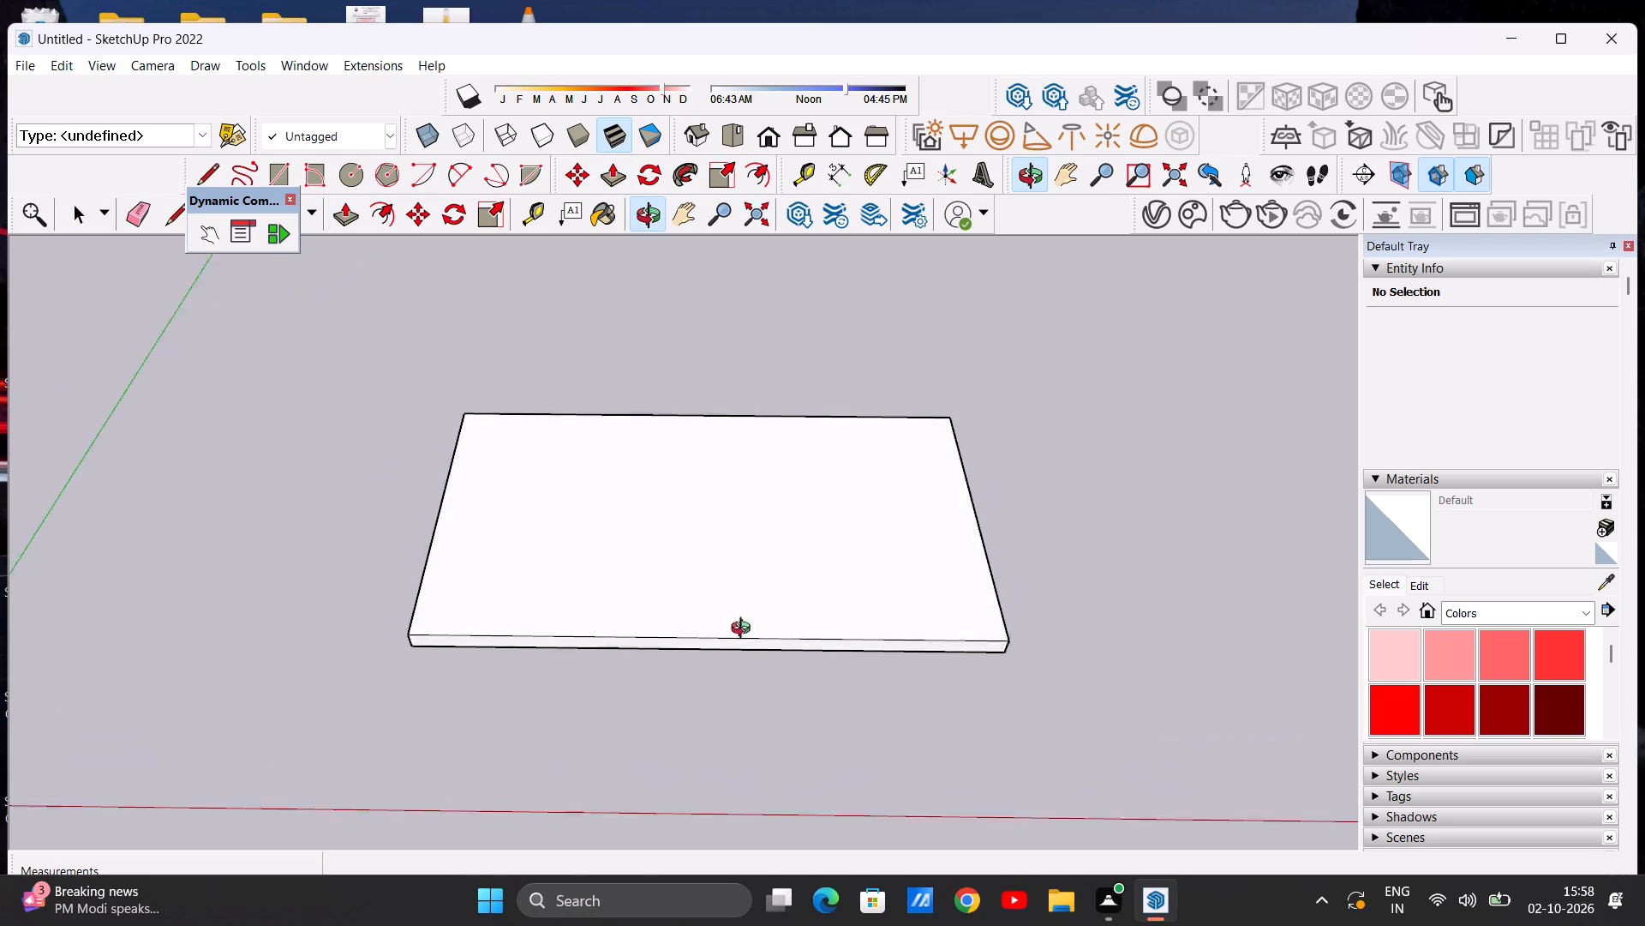
middle_click_drag(745, 630, 740, 779)
scroll(824, 411, "up", 2)
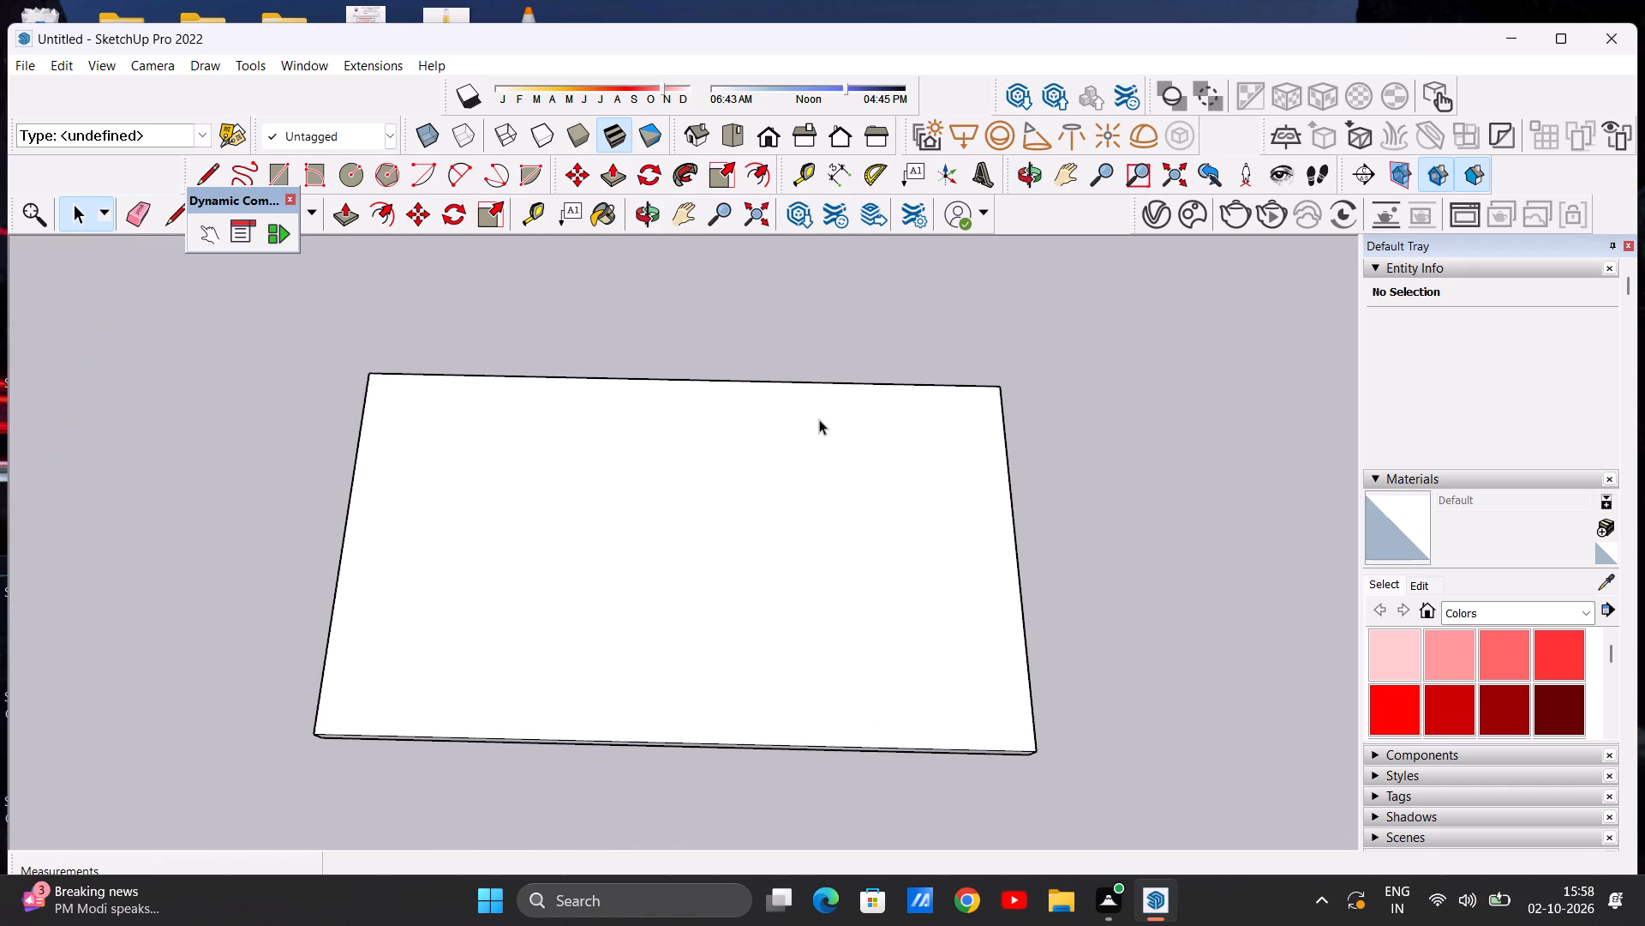
middle_click_drag(817, 434, 852, 487)
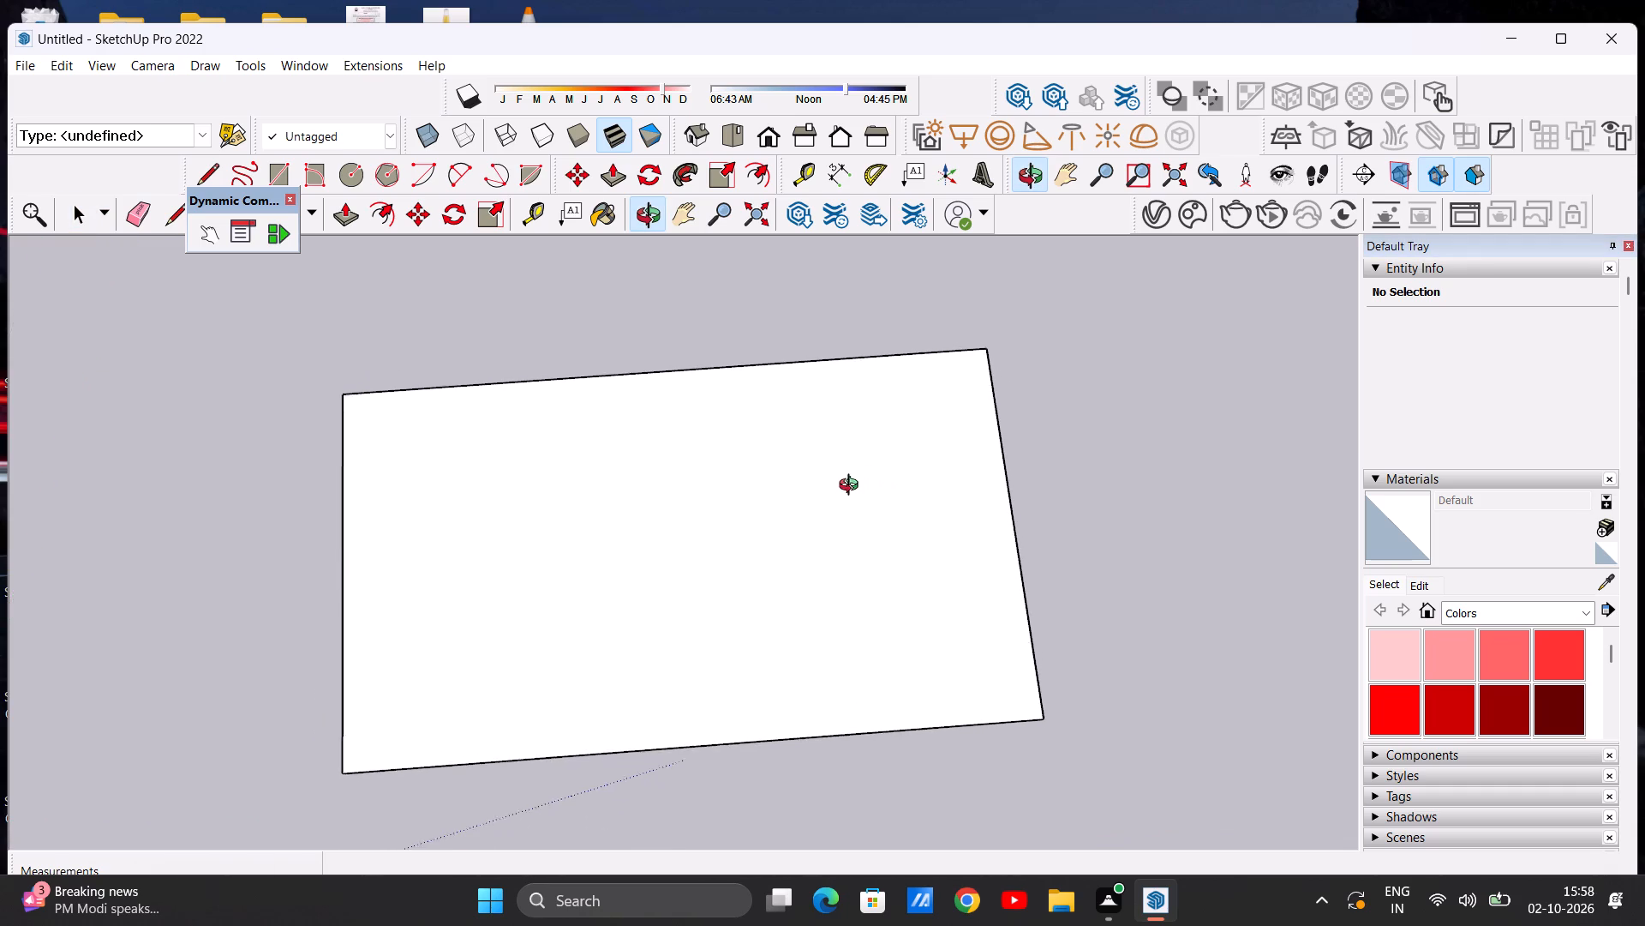
middle_click_drag(852, 487, 851, 489)
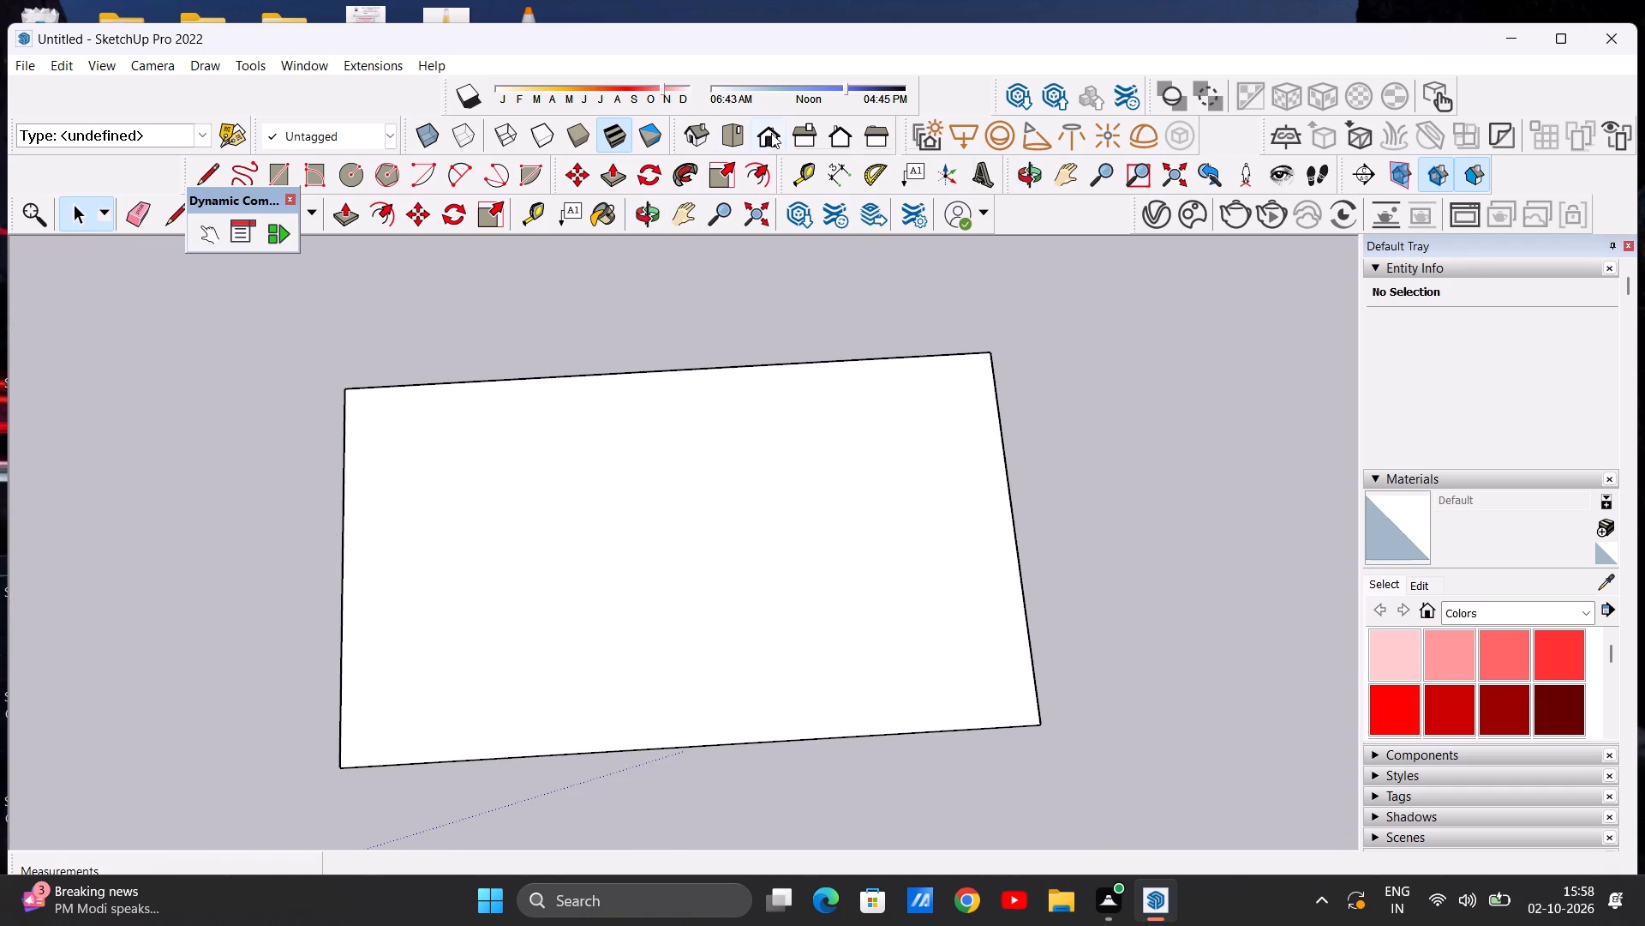
left_click(770, 133)
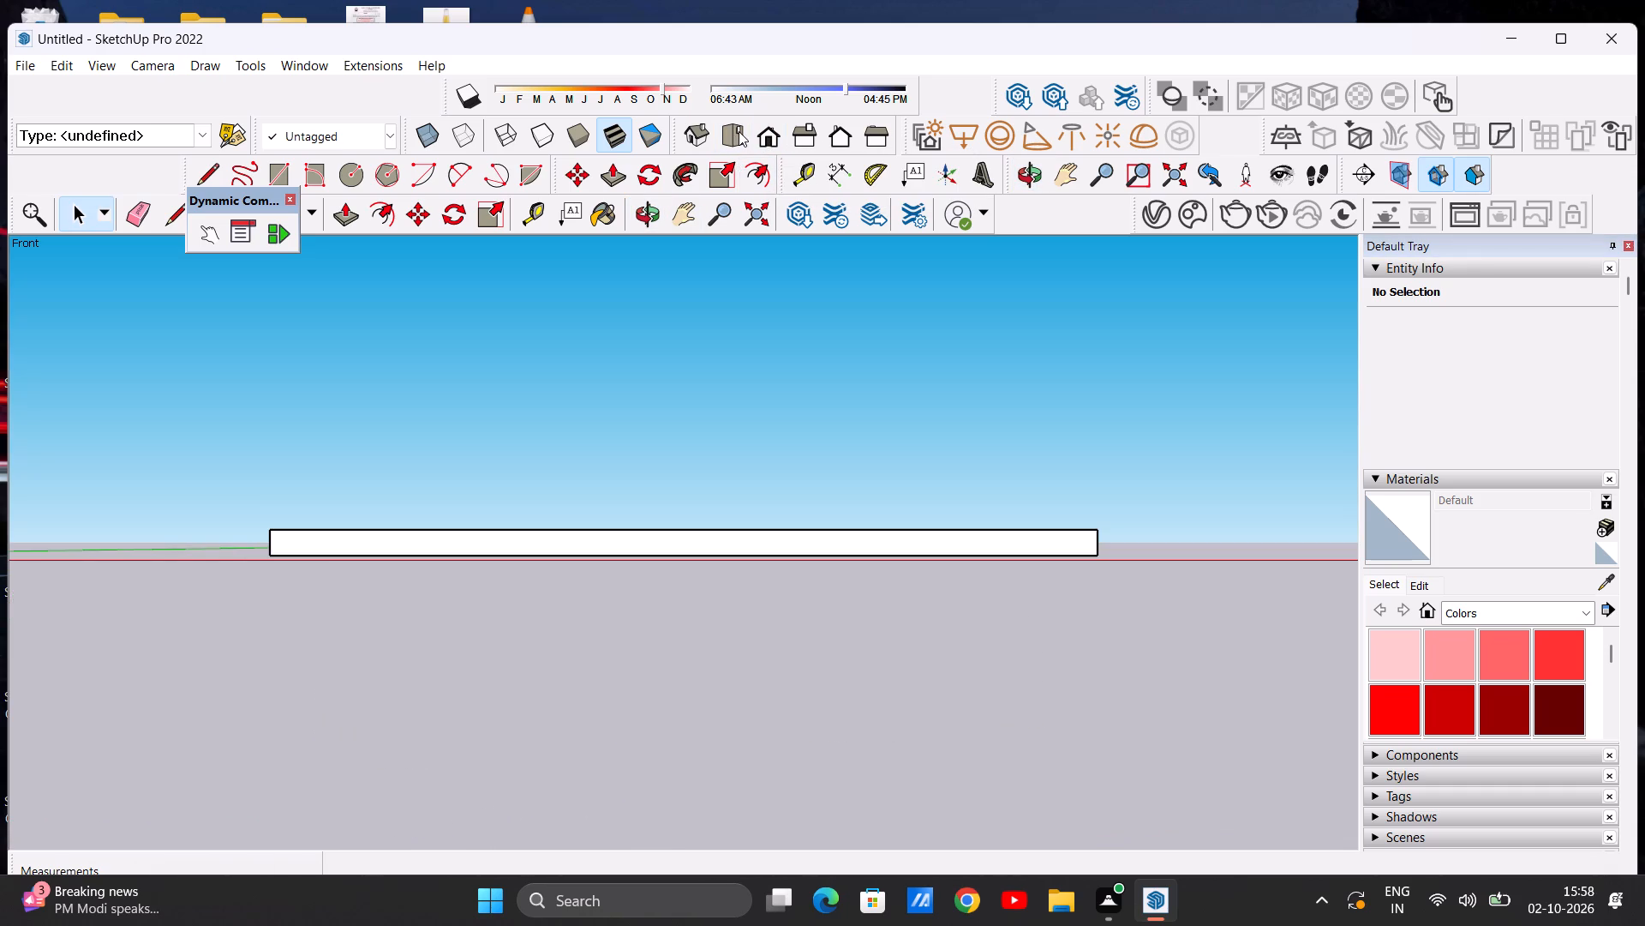
left_click(739, 131)
scroll(783, 378, "down", 2)
scroll(804, 431, "up", 2)
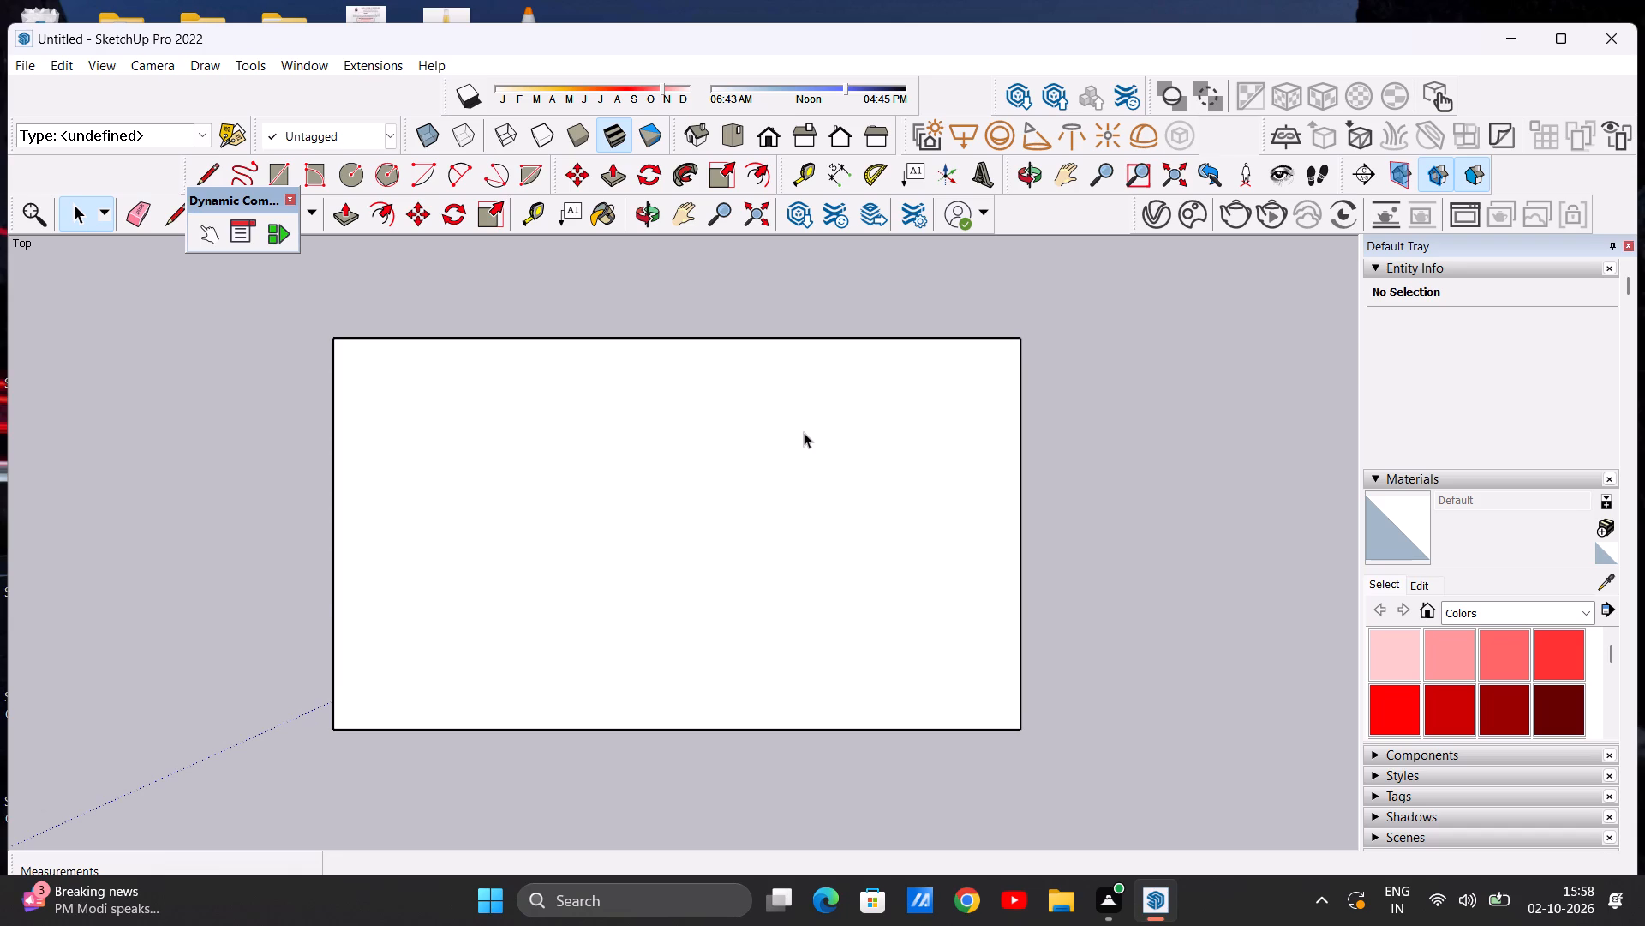
scroll(811, 431, "down", 1)
scroll(839, 461, "up", 1)
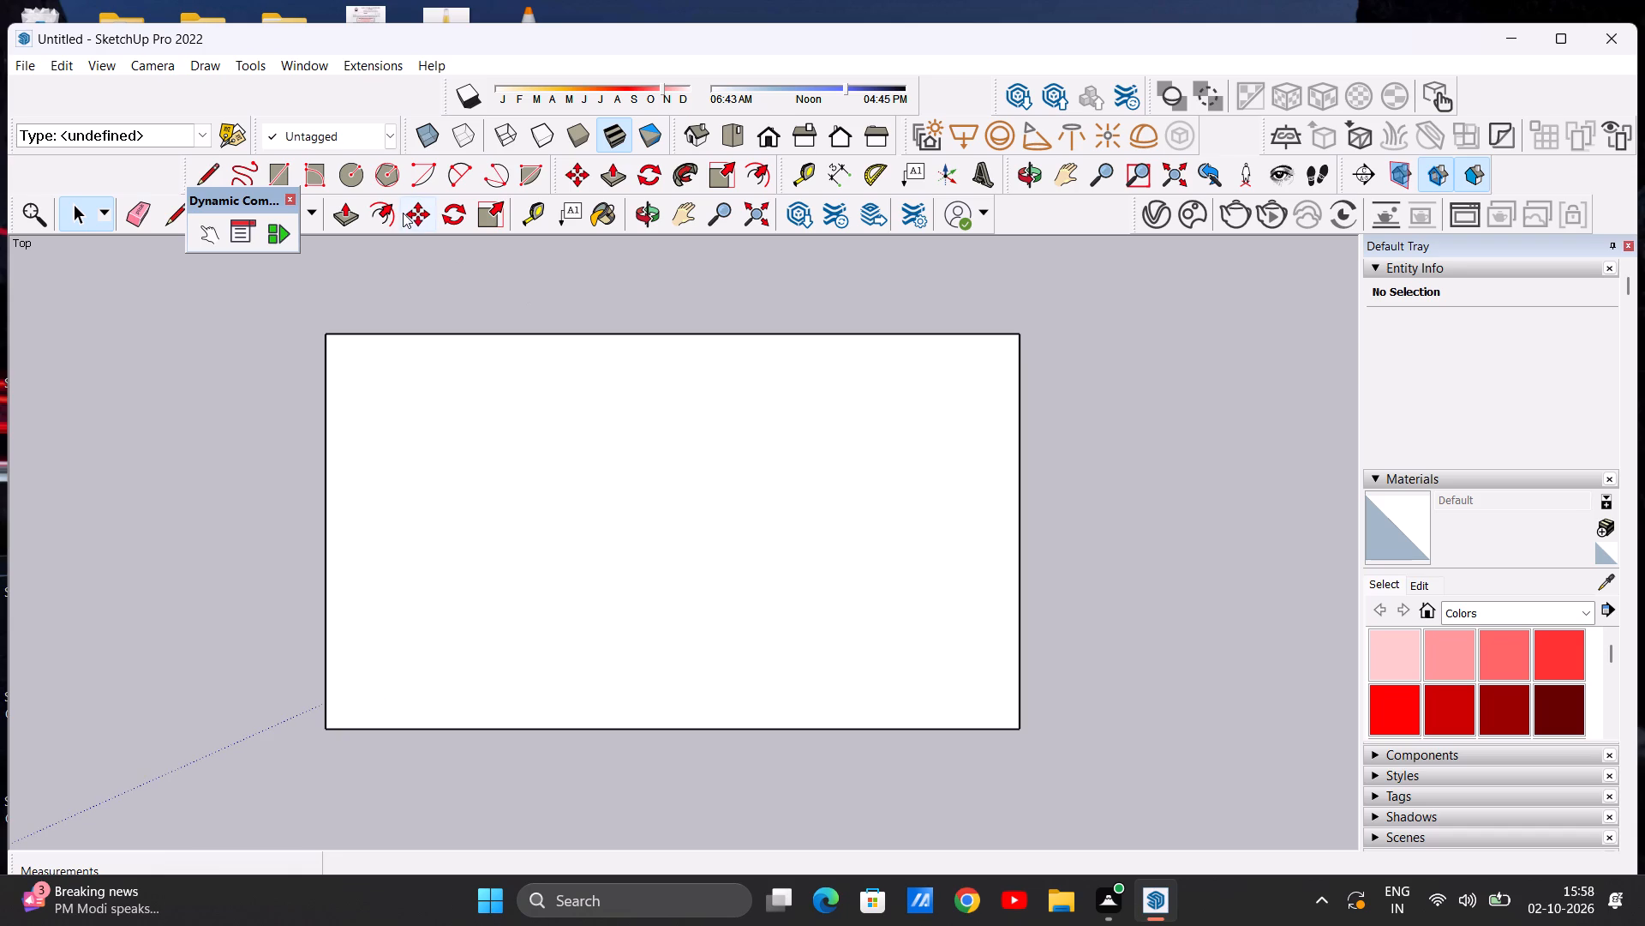
left_click(380, 213)
left_click(653, 366)
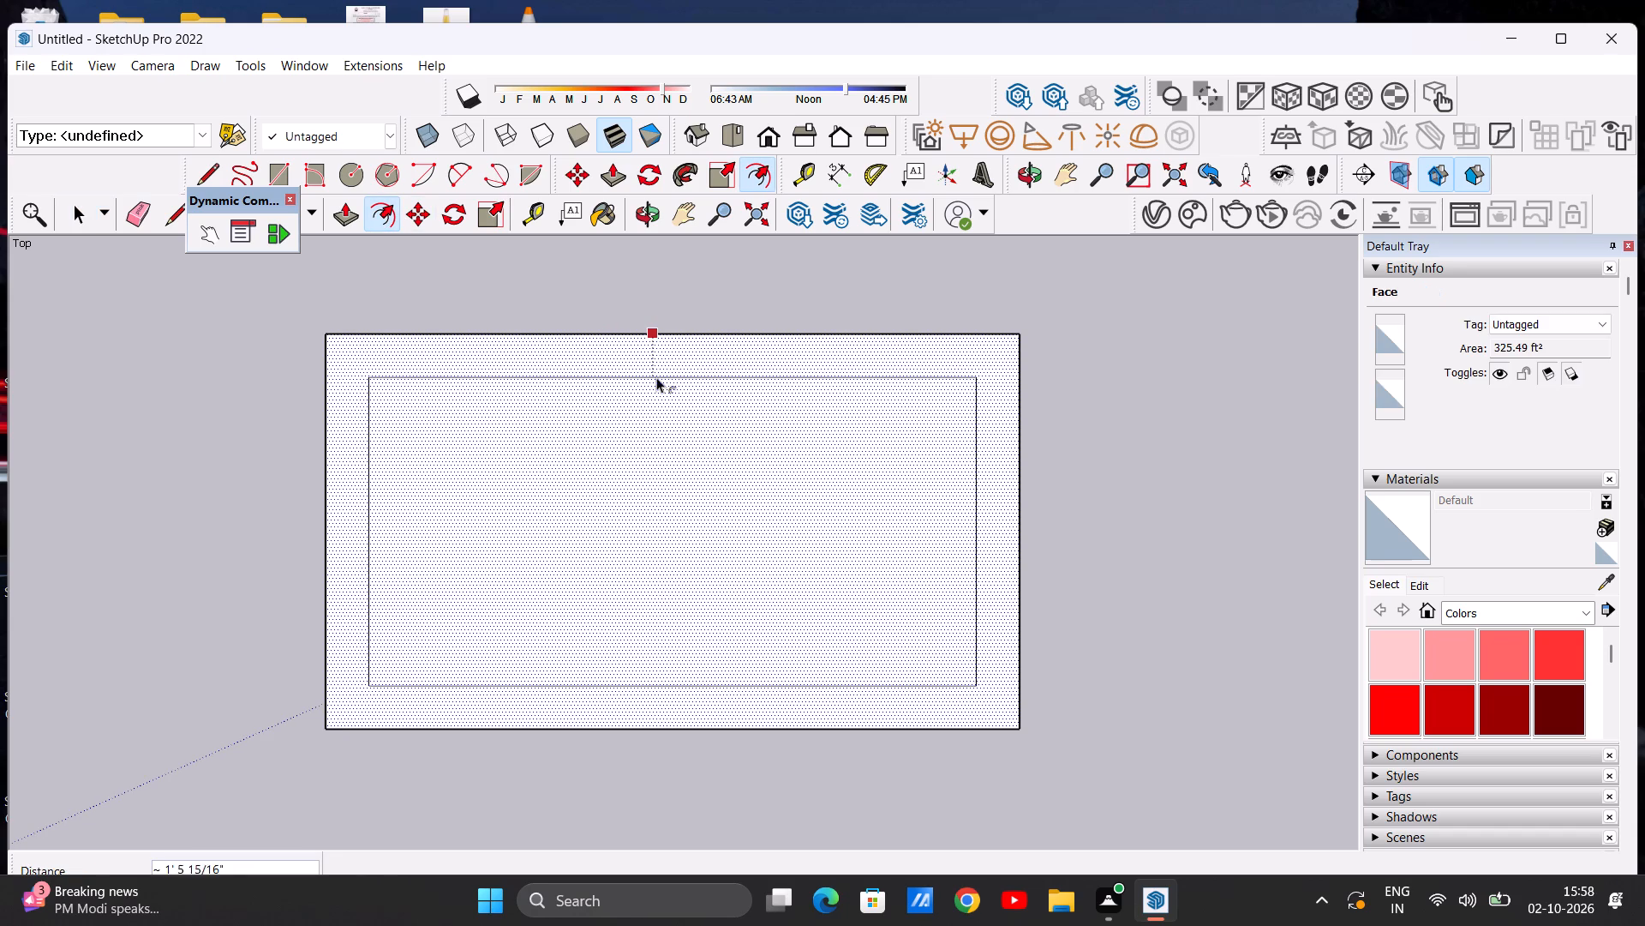
key("9")
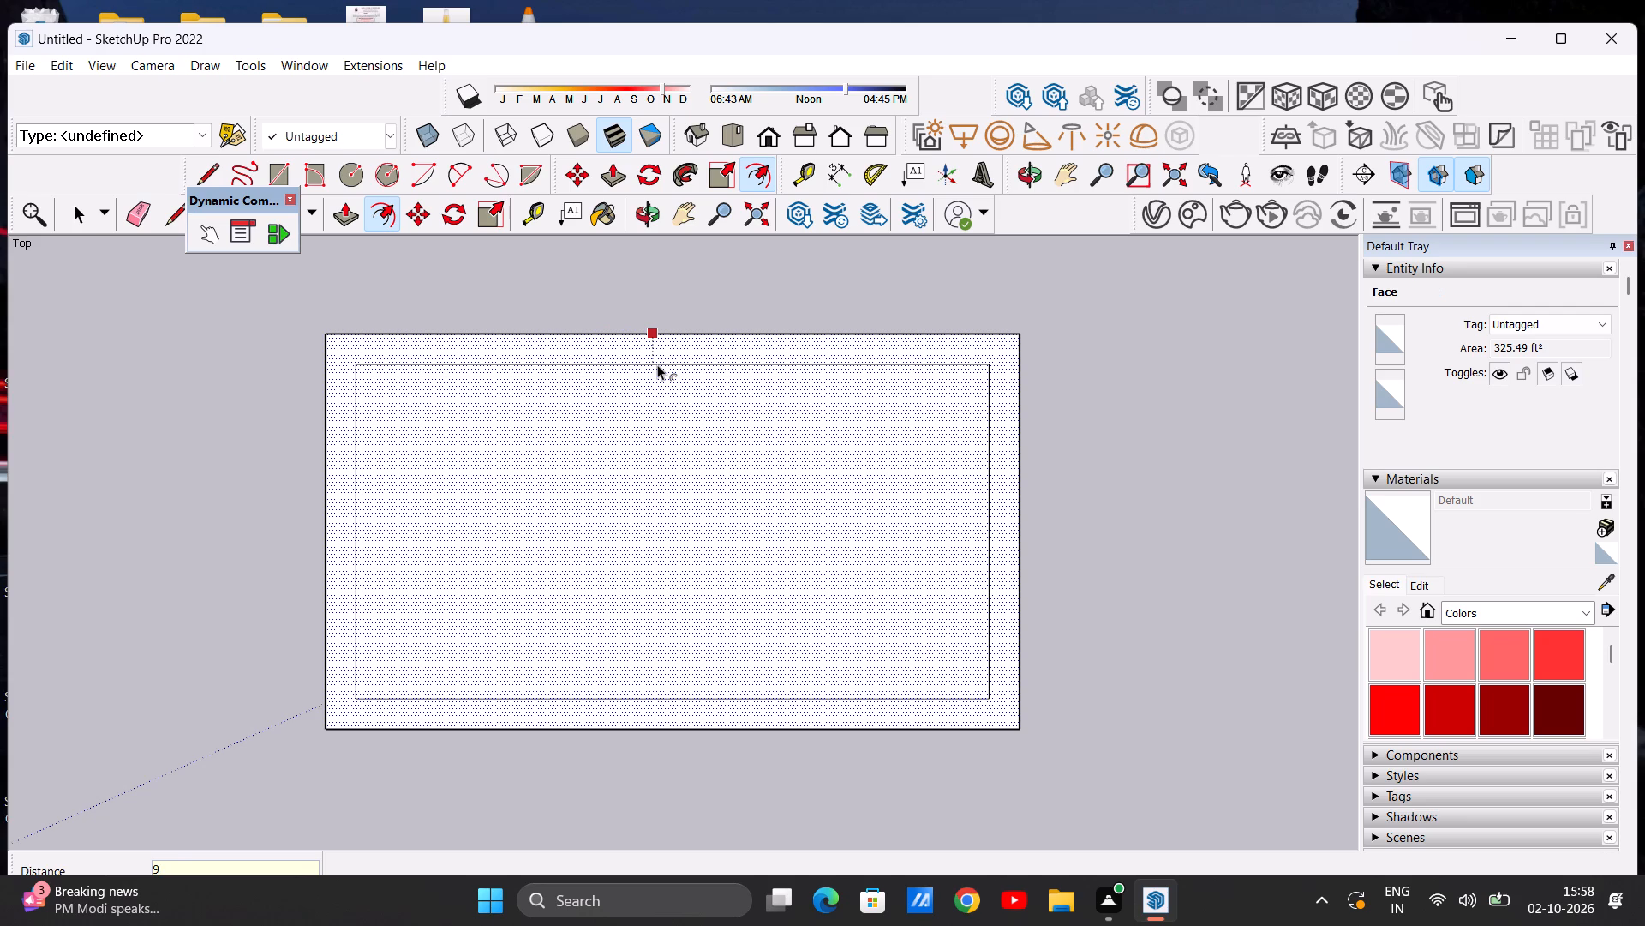
key("shift+quotedbl")
key("Return")
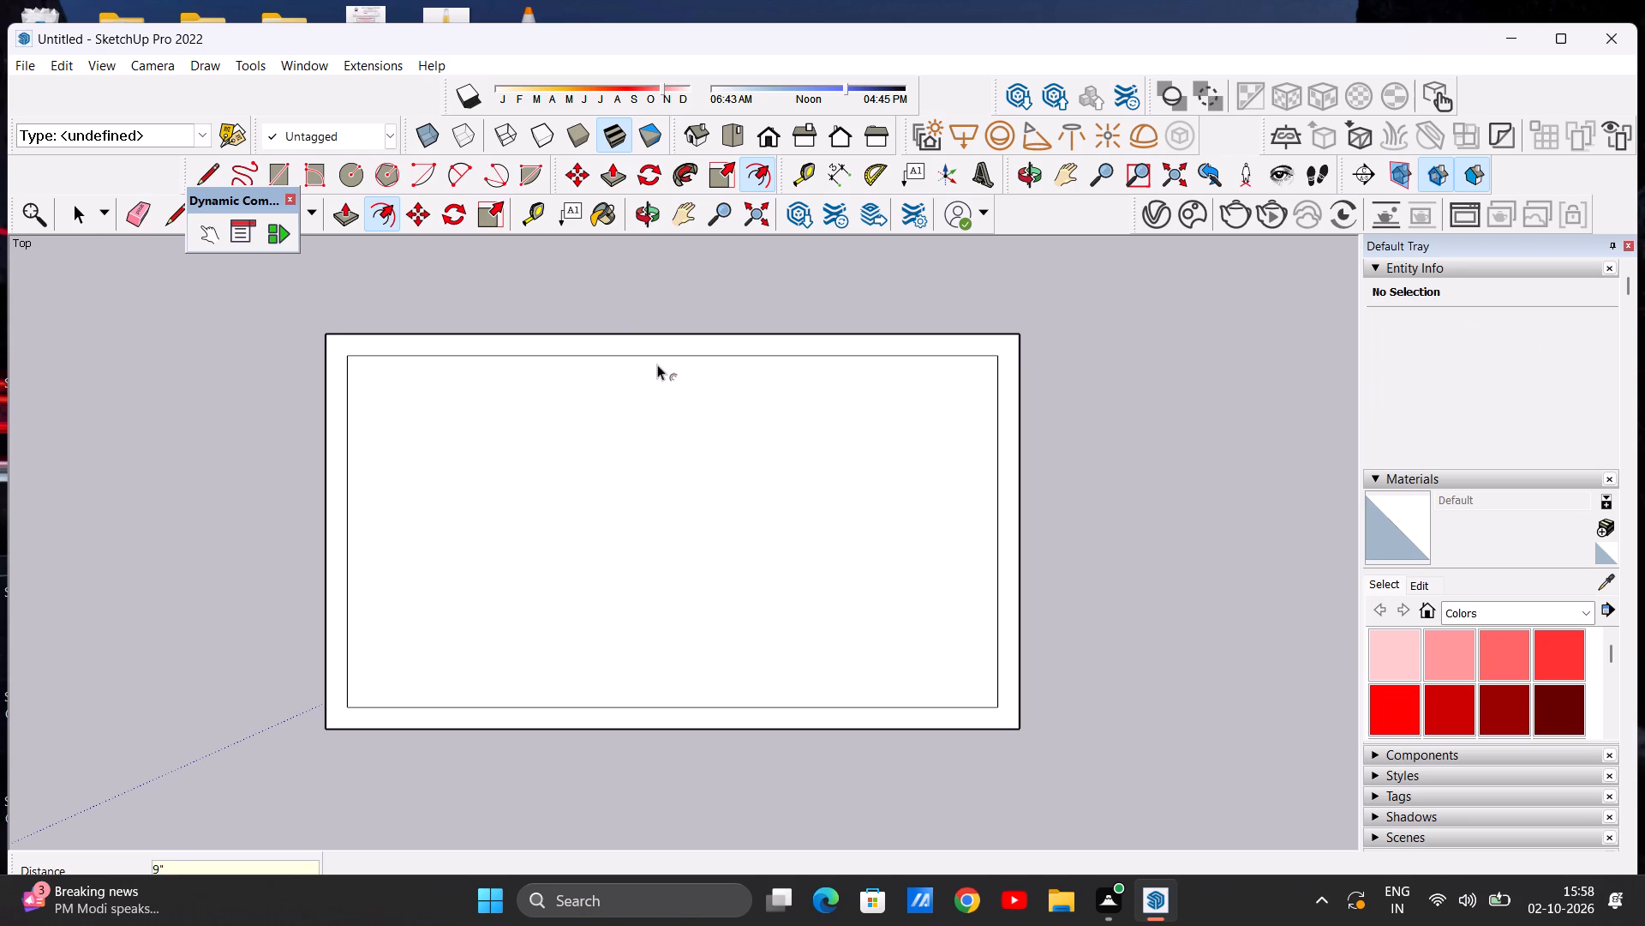
key("space")
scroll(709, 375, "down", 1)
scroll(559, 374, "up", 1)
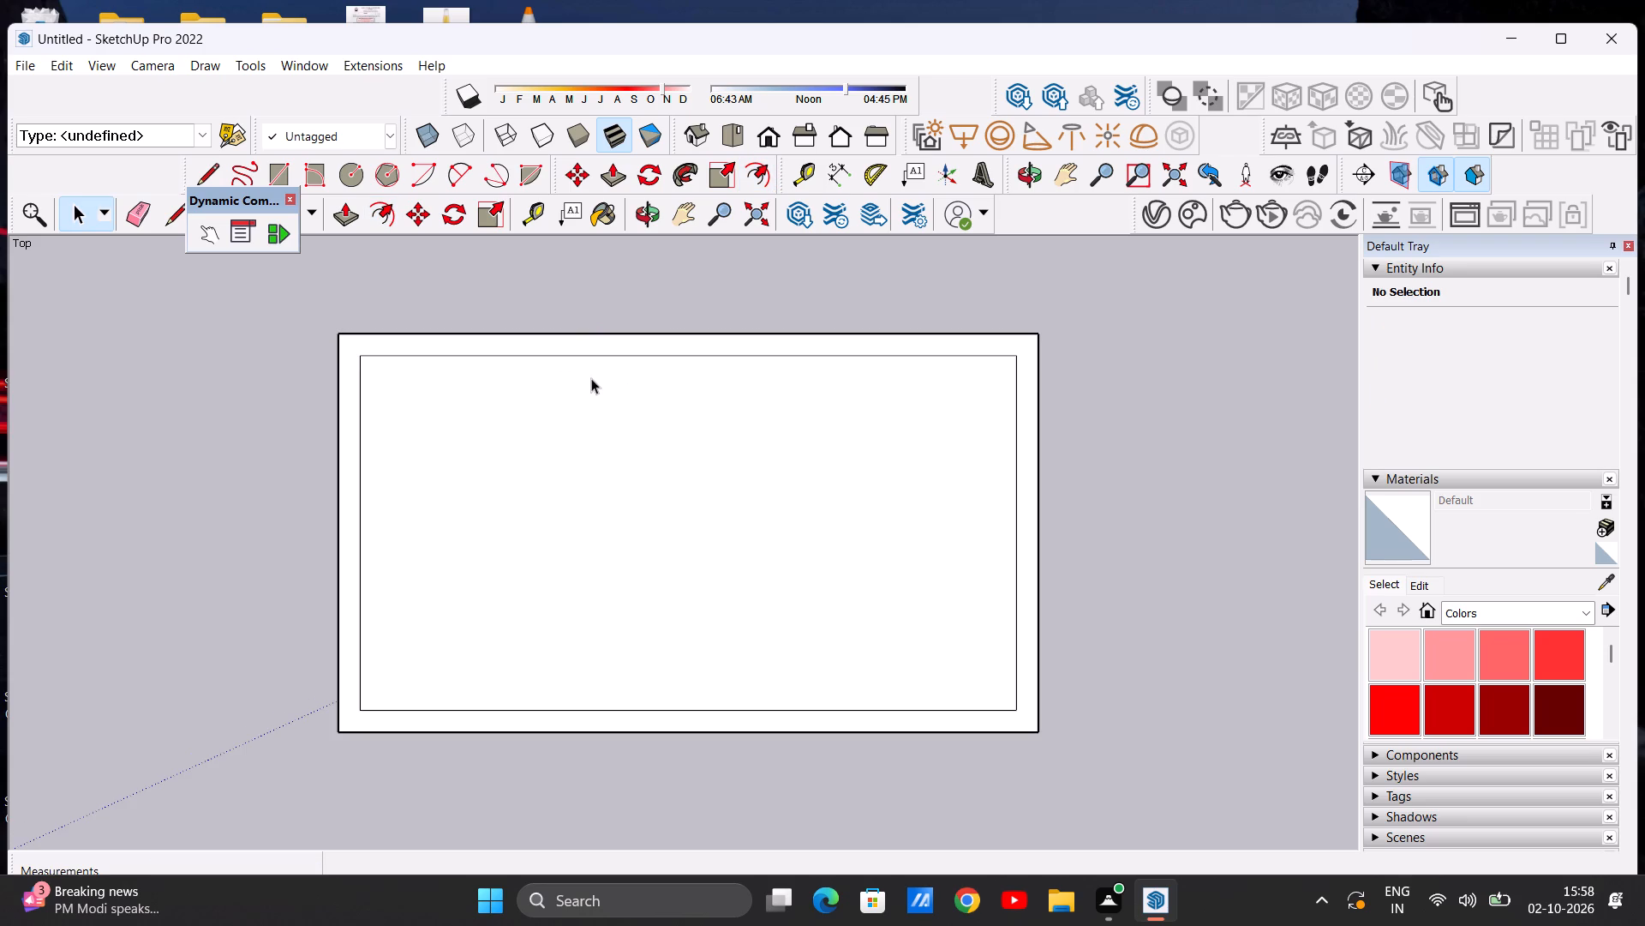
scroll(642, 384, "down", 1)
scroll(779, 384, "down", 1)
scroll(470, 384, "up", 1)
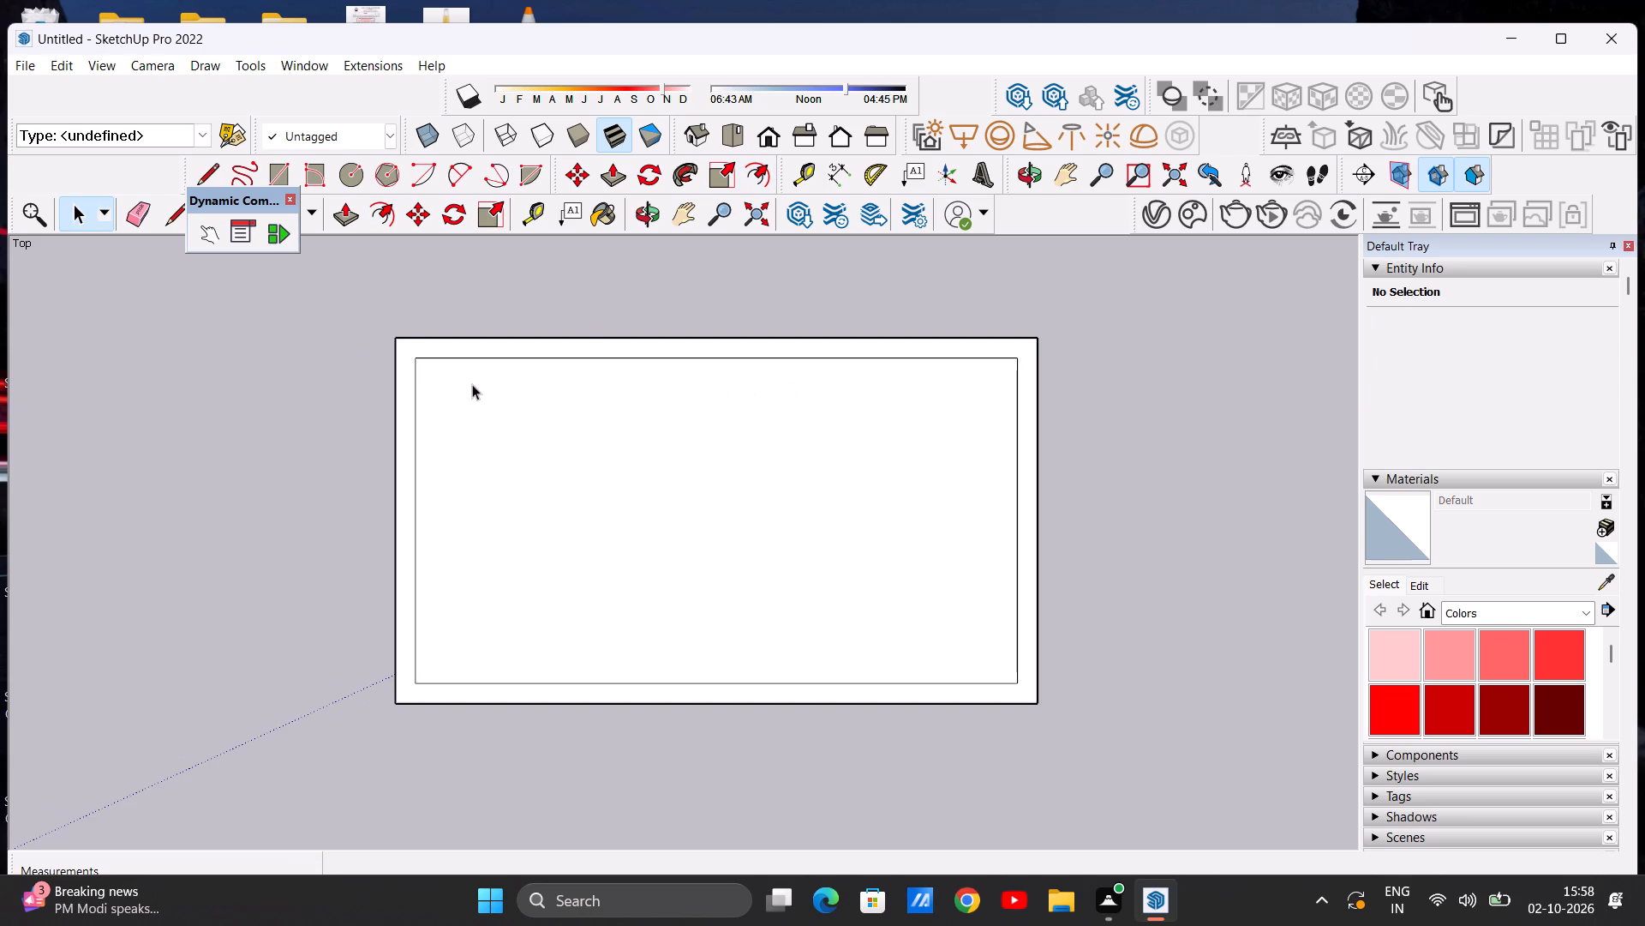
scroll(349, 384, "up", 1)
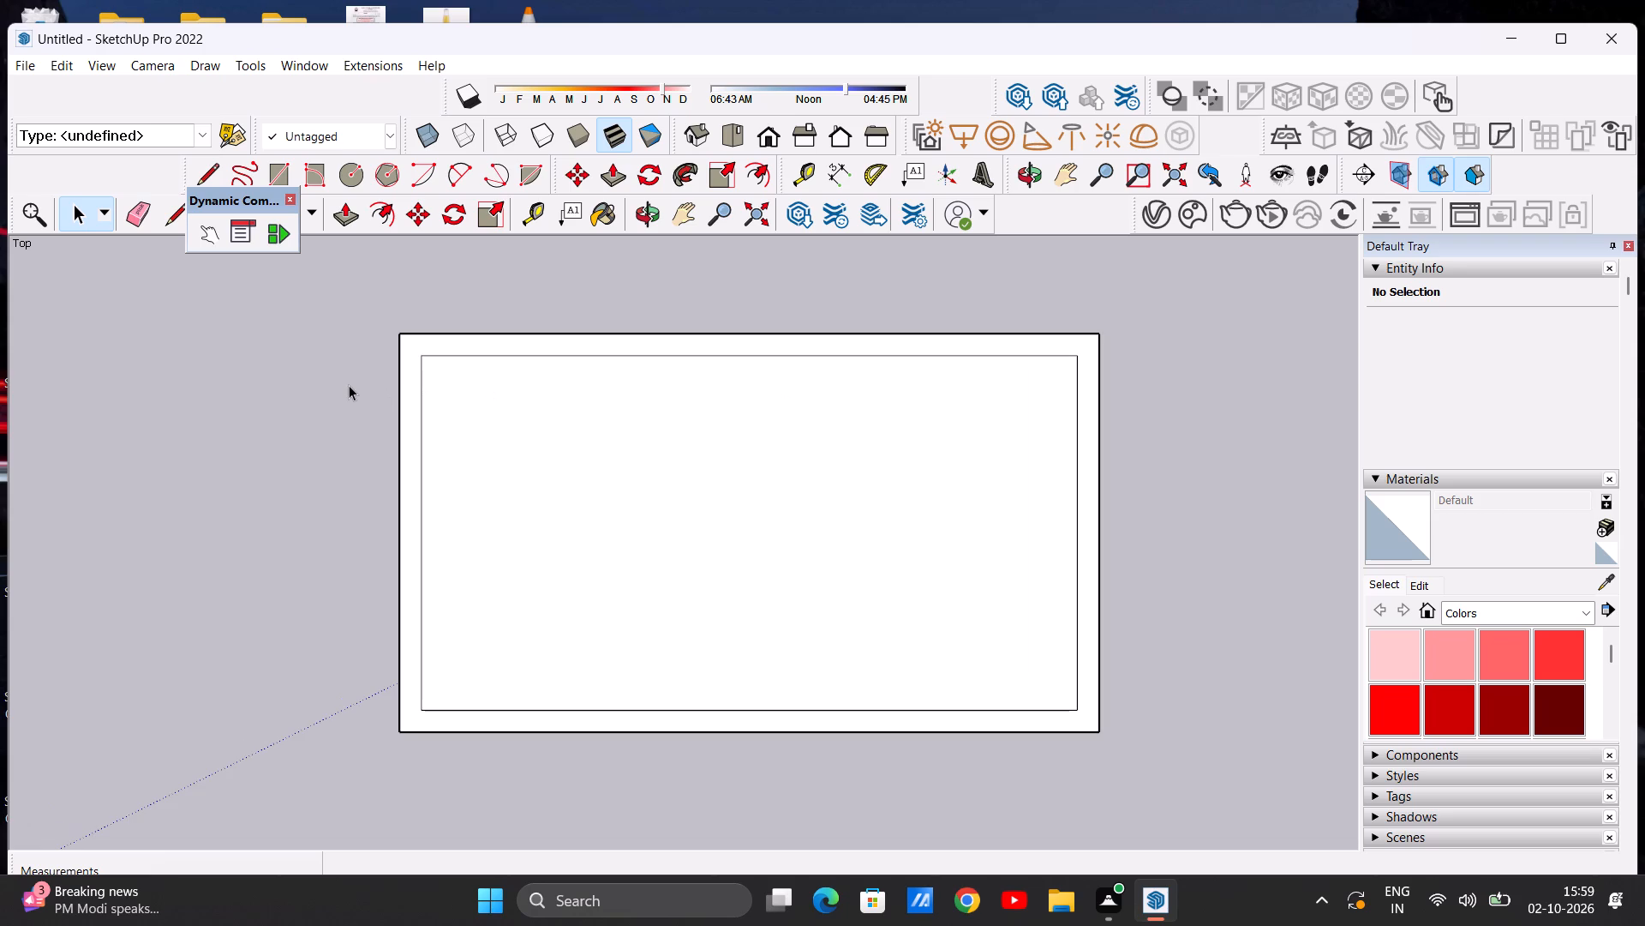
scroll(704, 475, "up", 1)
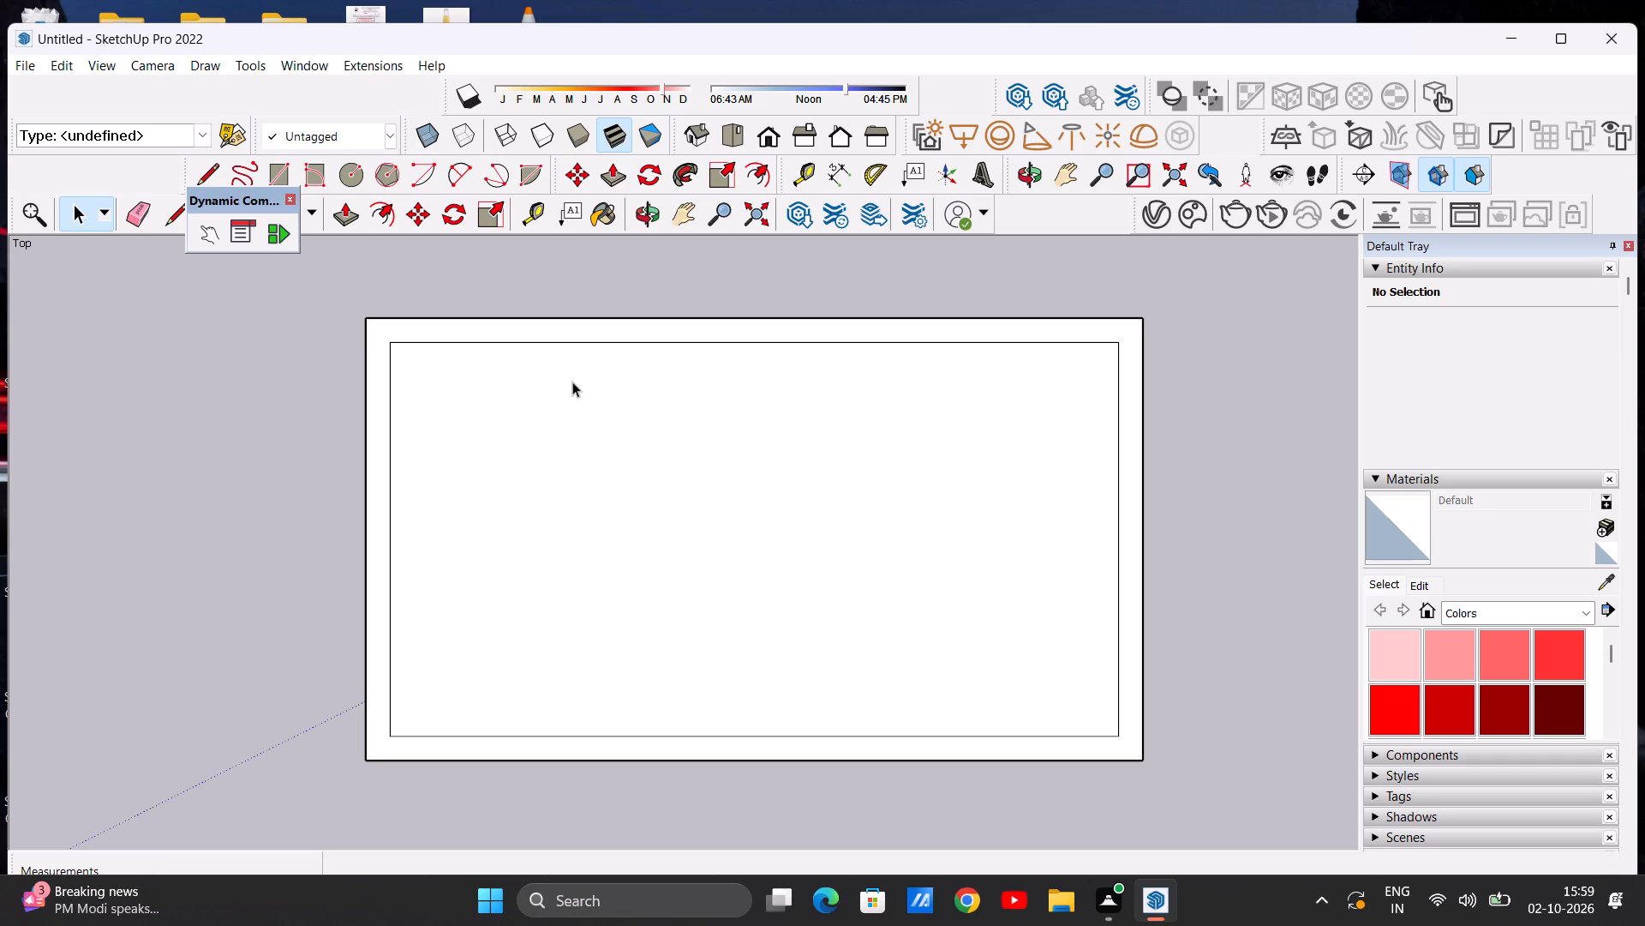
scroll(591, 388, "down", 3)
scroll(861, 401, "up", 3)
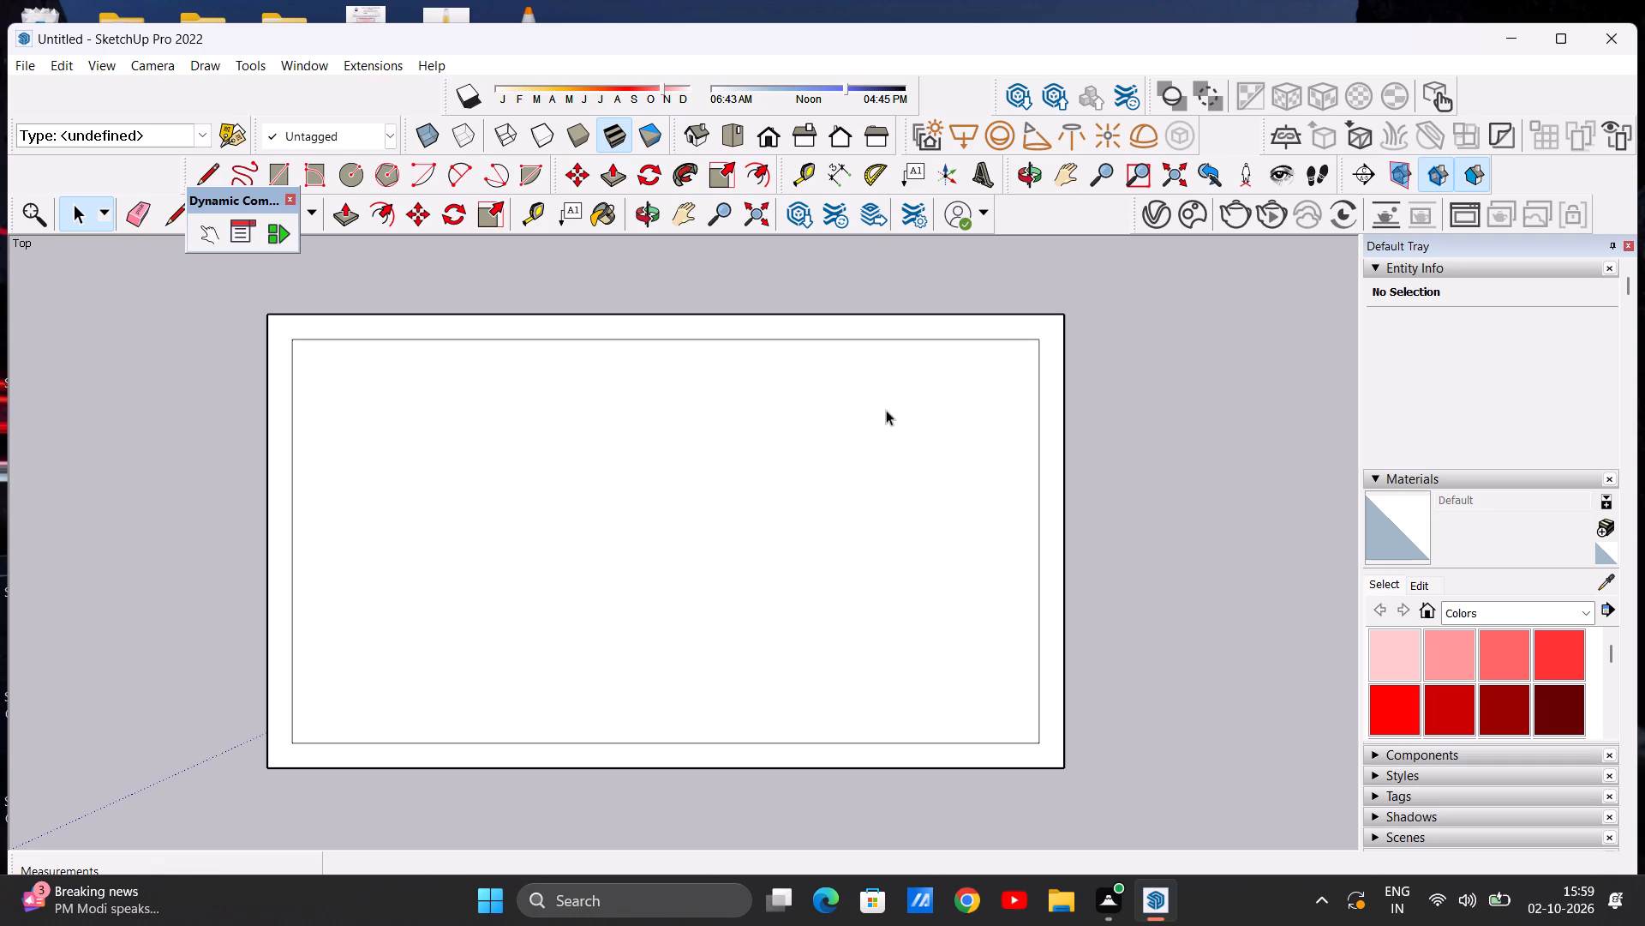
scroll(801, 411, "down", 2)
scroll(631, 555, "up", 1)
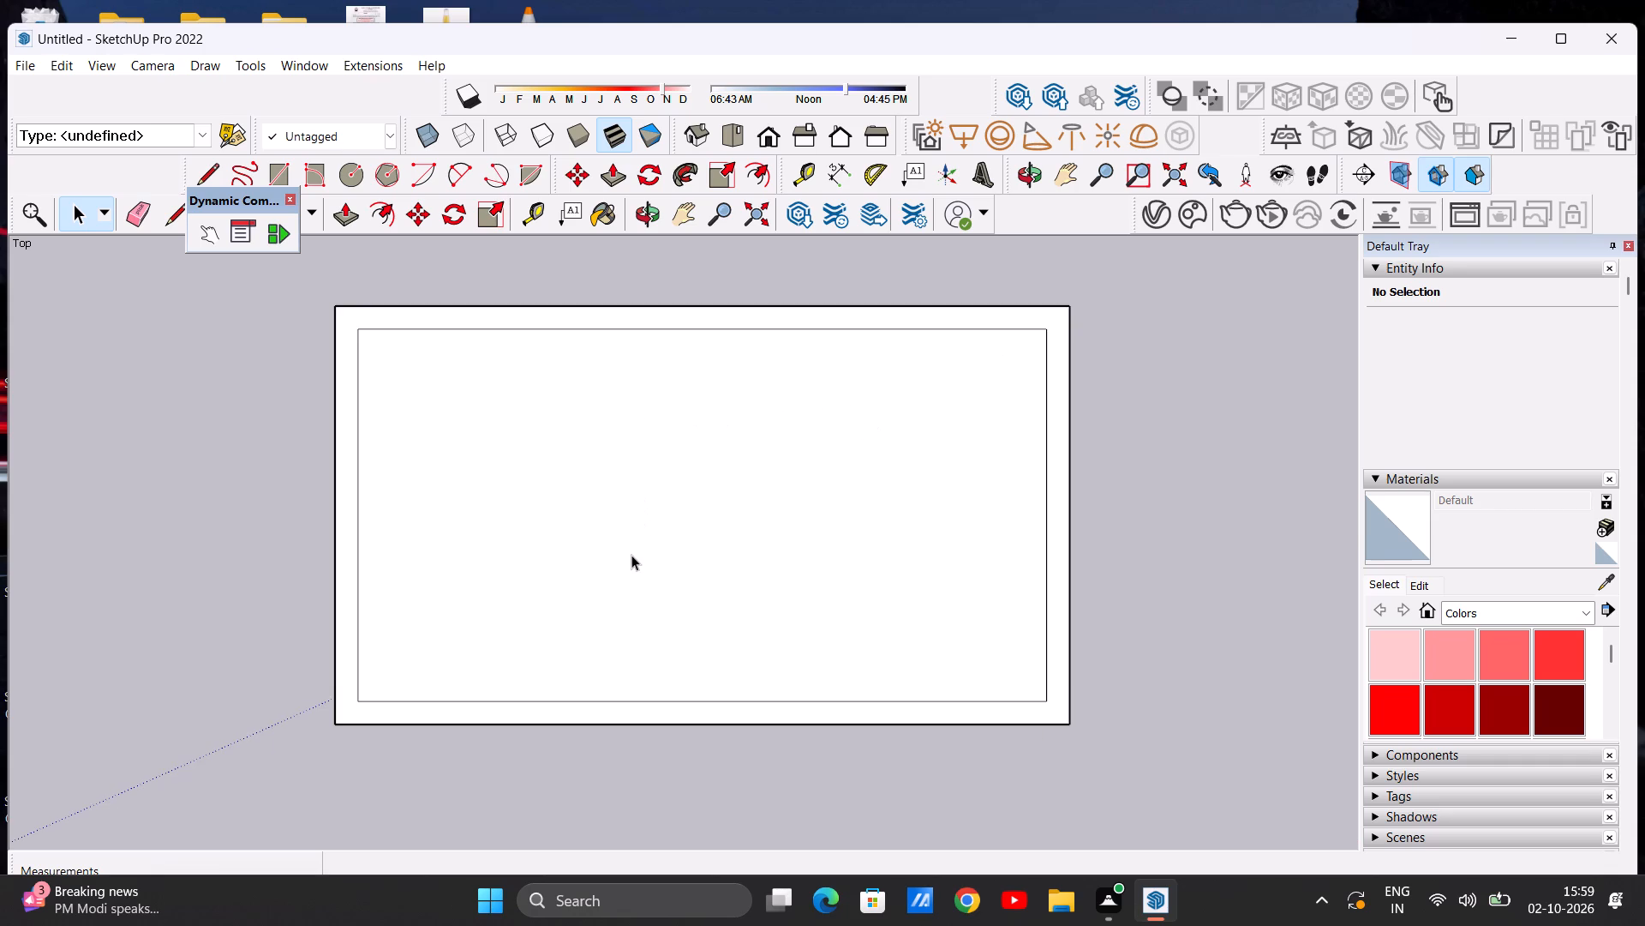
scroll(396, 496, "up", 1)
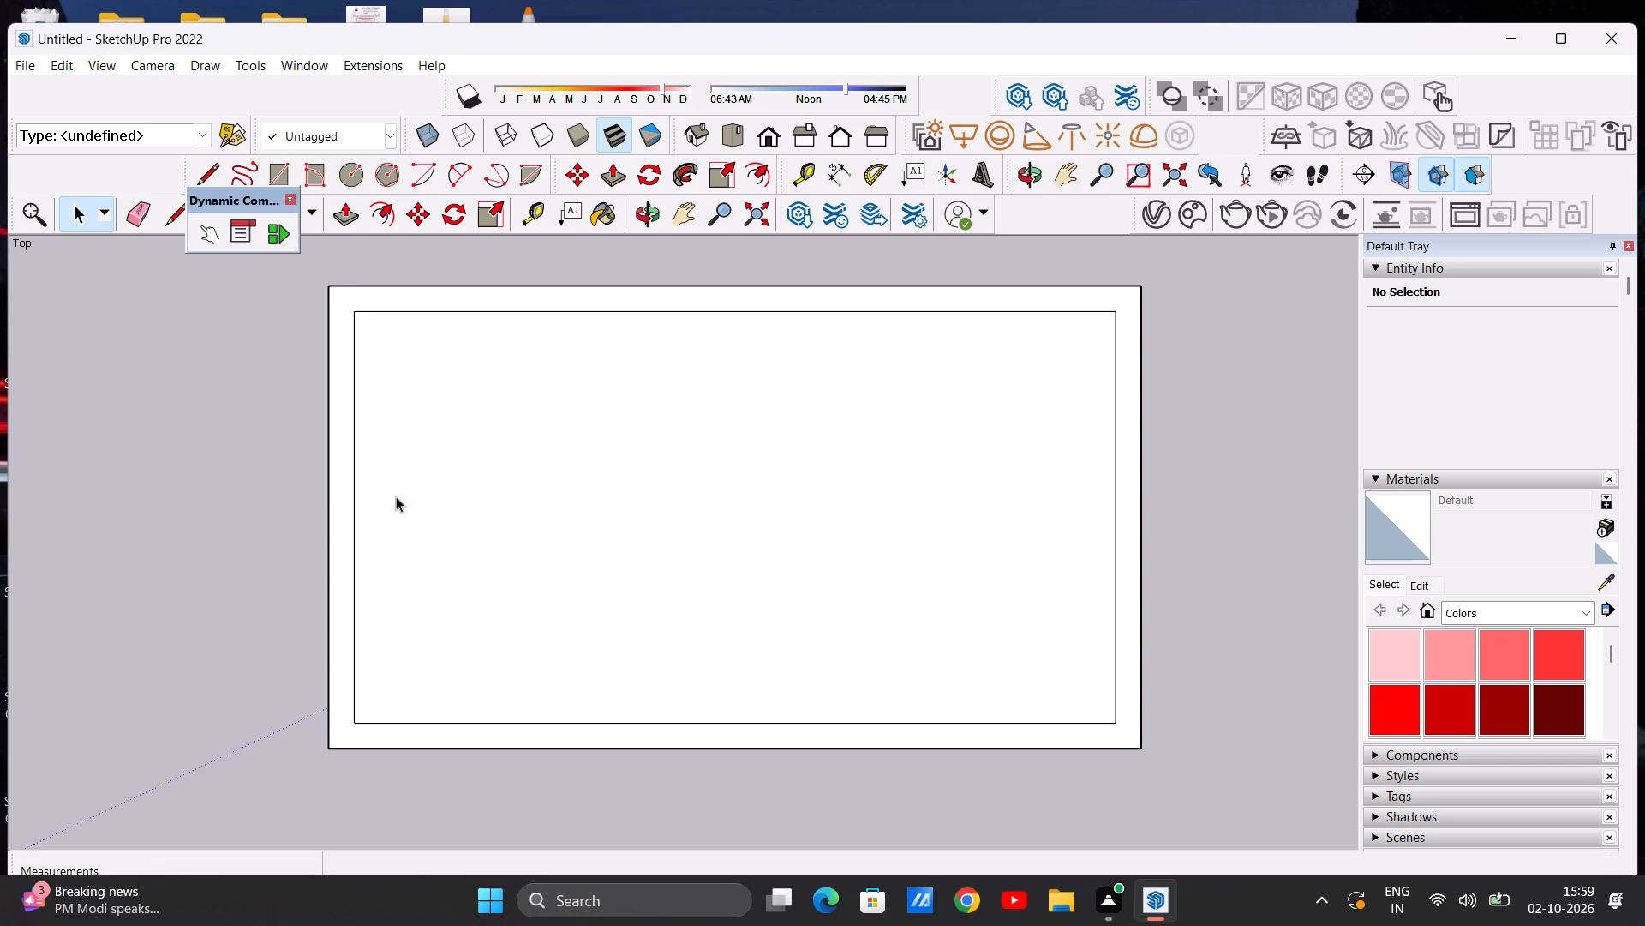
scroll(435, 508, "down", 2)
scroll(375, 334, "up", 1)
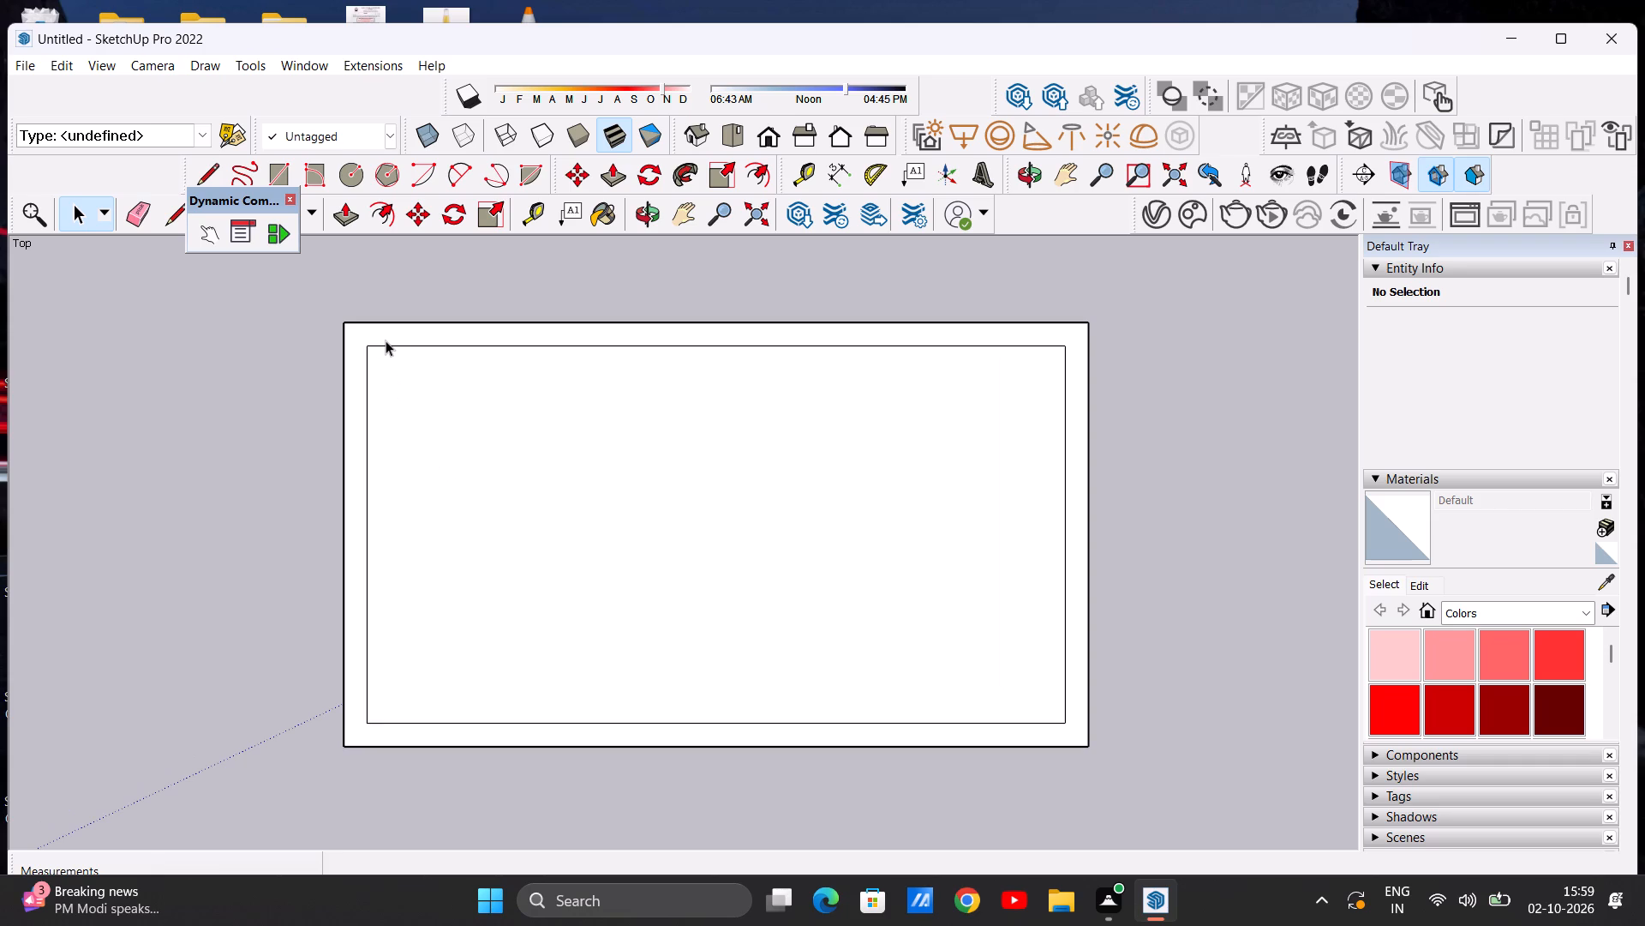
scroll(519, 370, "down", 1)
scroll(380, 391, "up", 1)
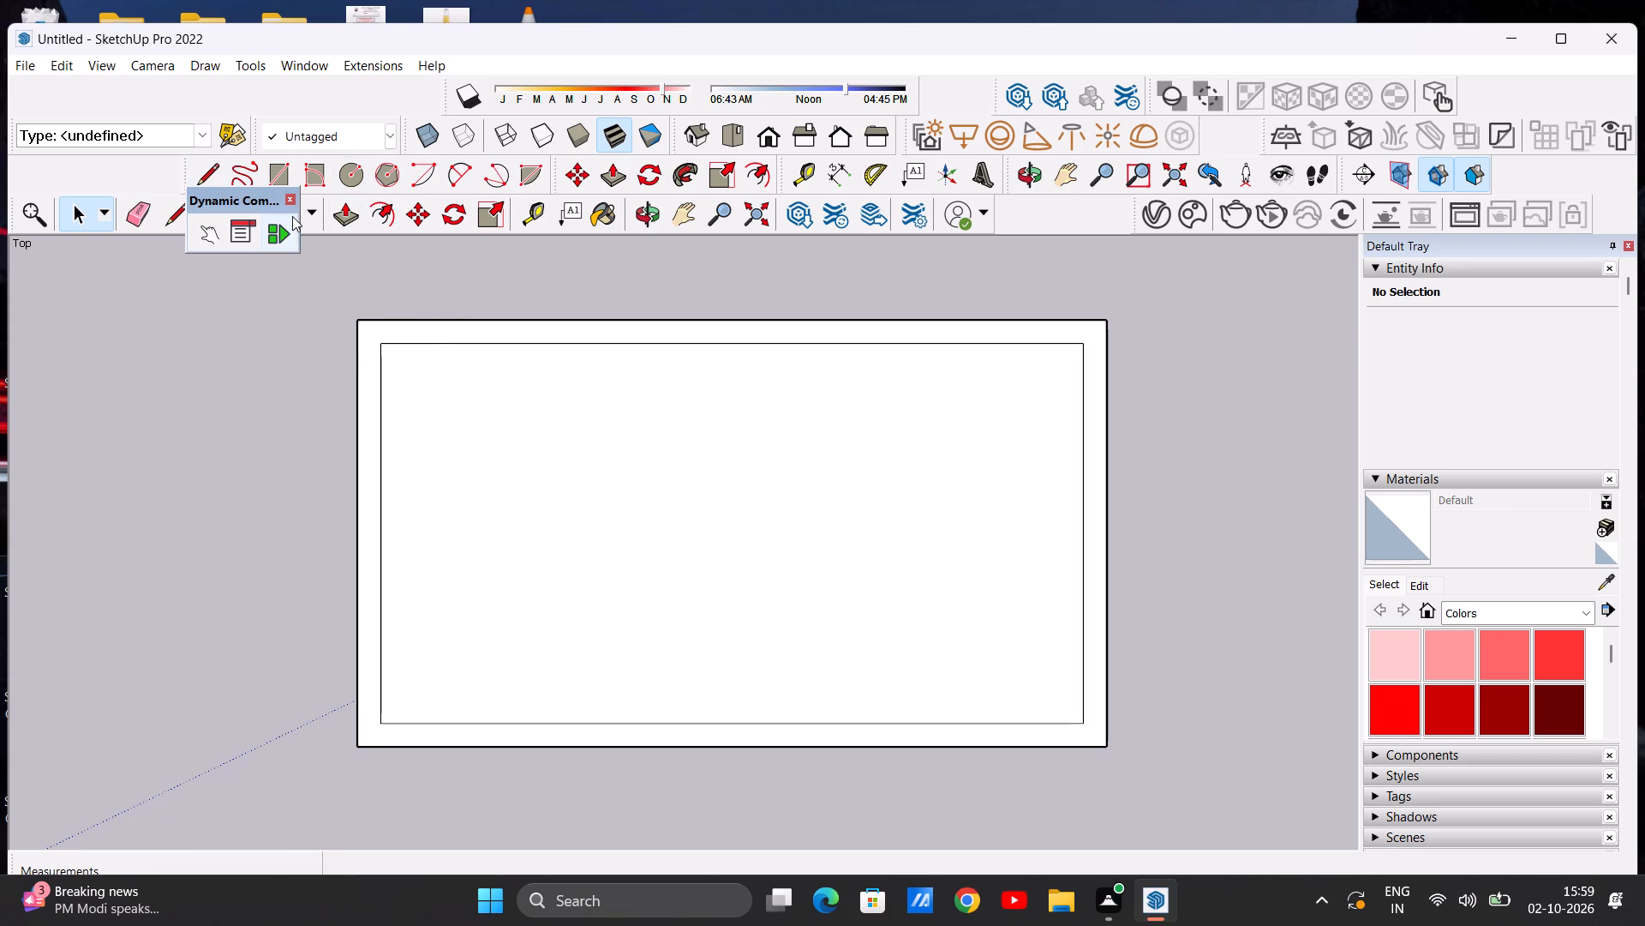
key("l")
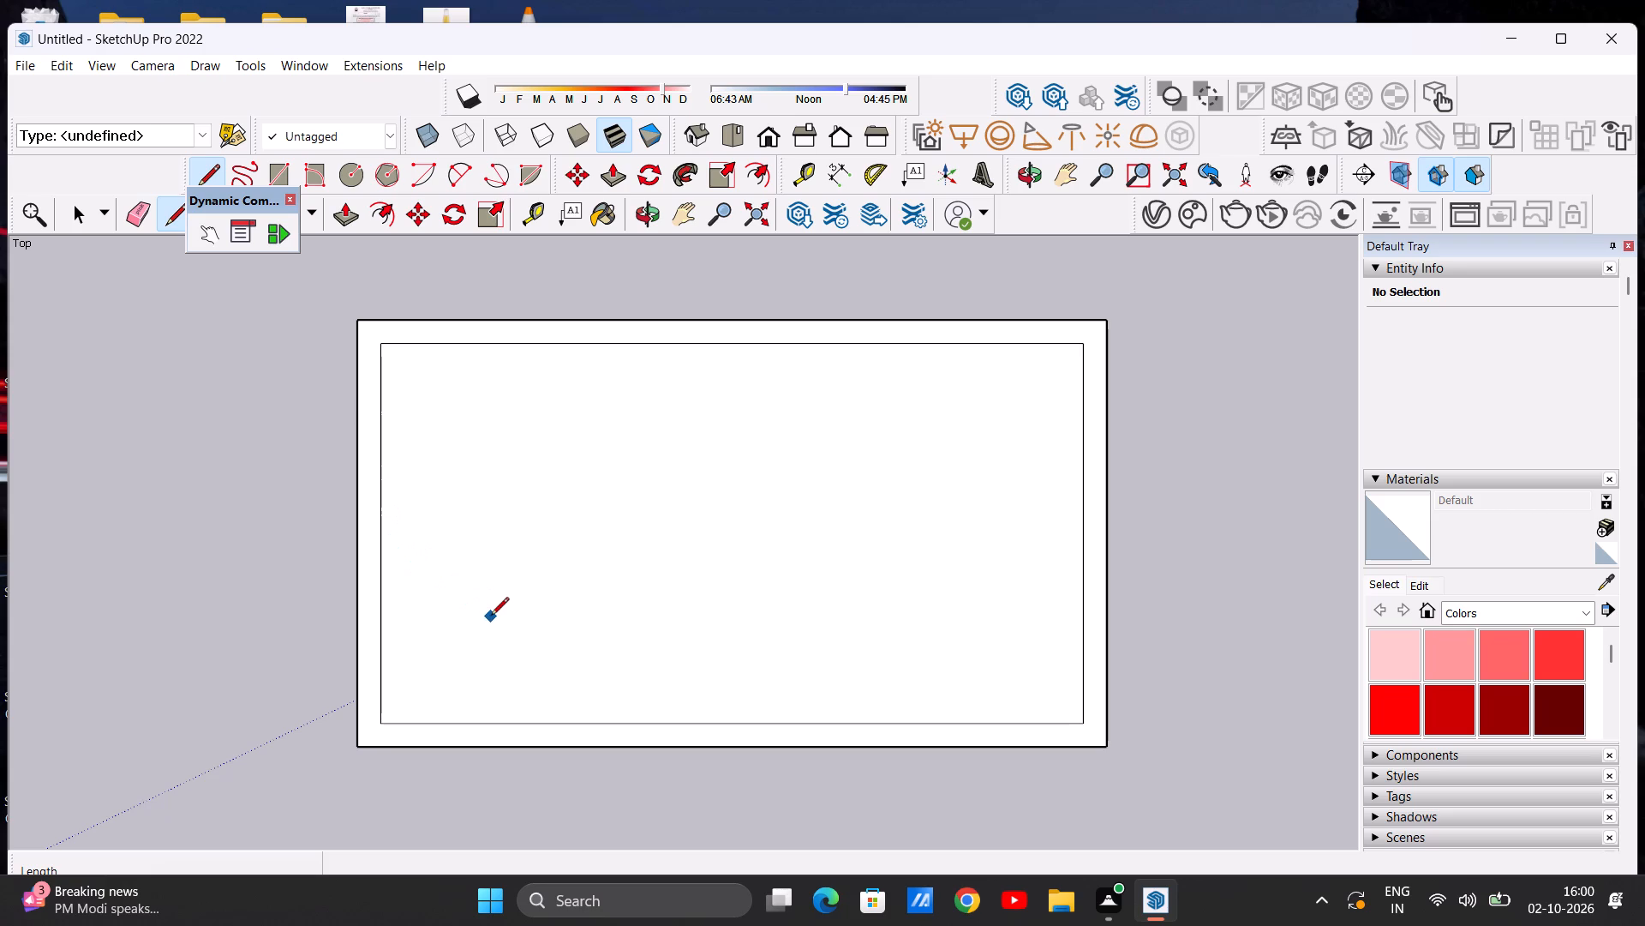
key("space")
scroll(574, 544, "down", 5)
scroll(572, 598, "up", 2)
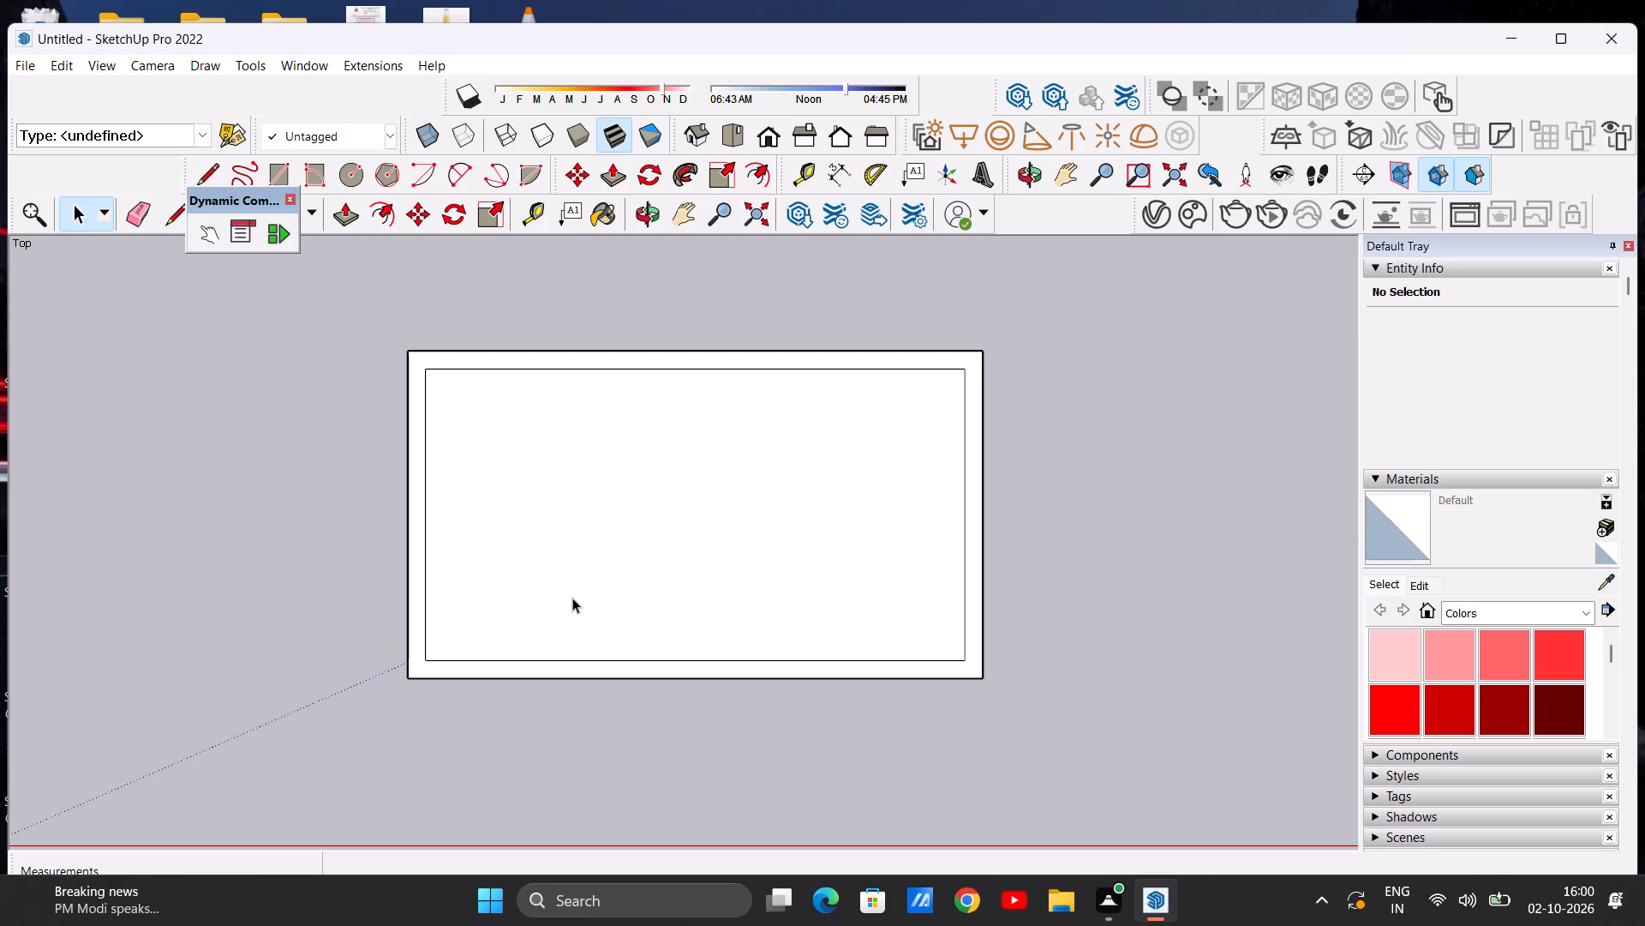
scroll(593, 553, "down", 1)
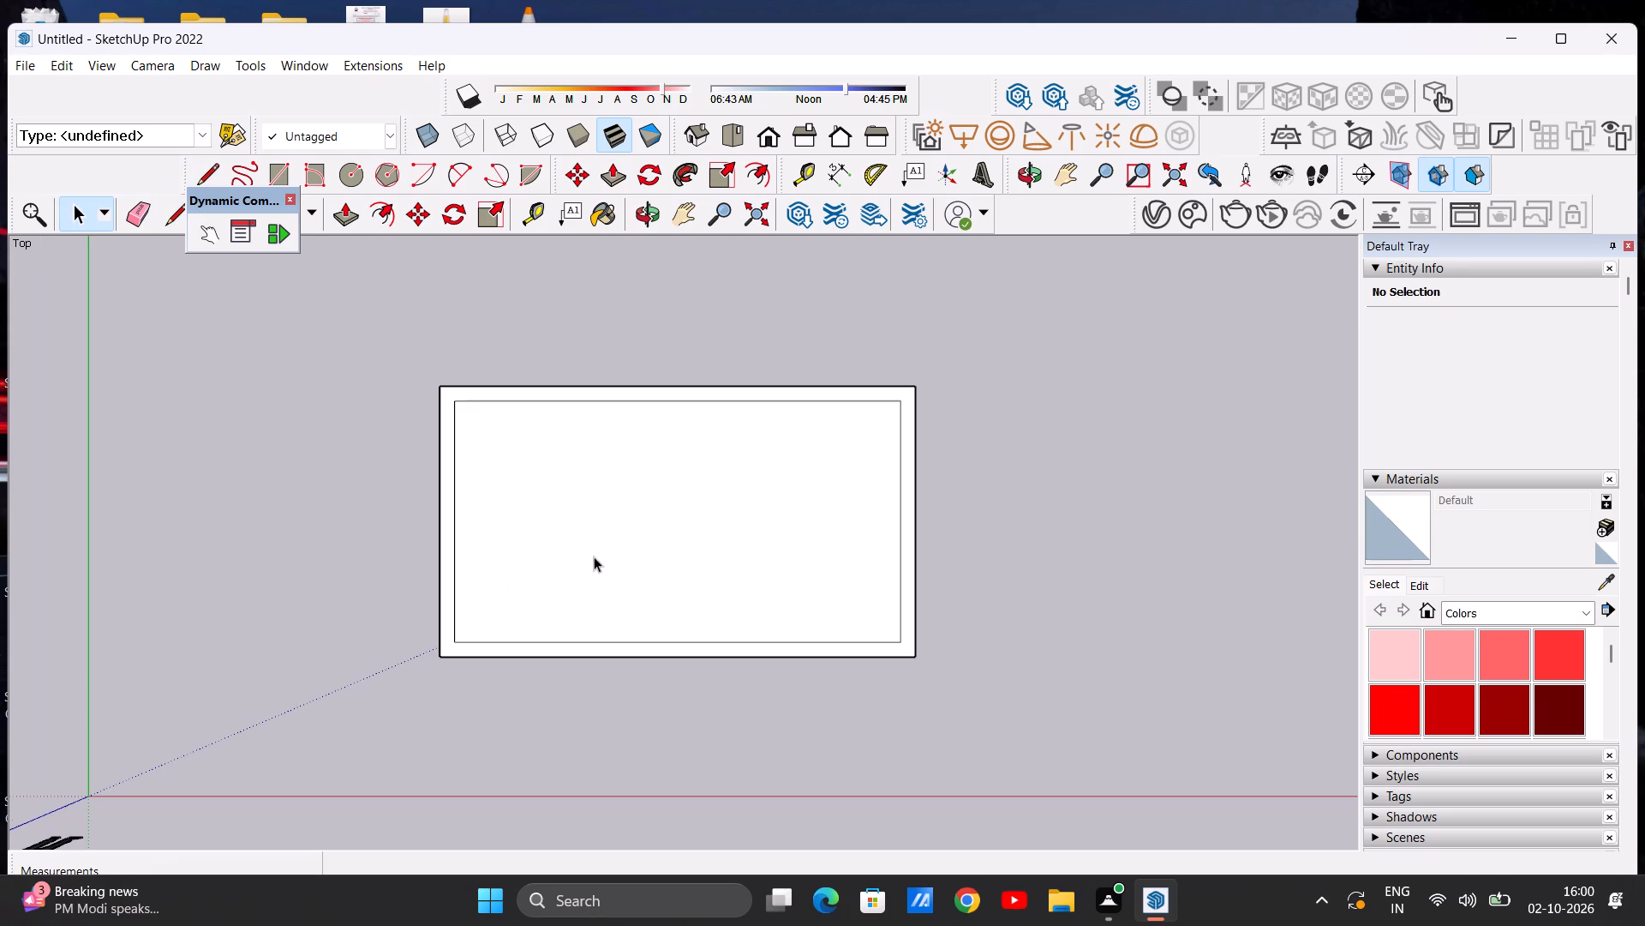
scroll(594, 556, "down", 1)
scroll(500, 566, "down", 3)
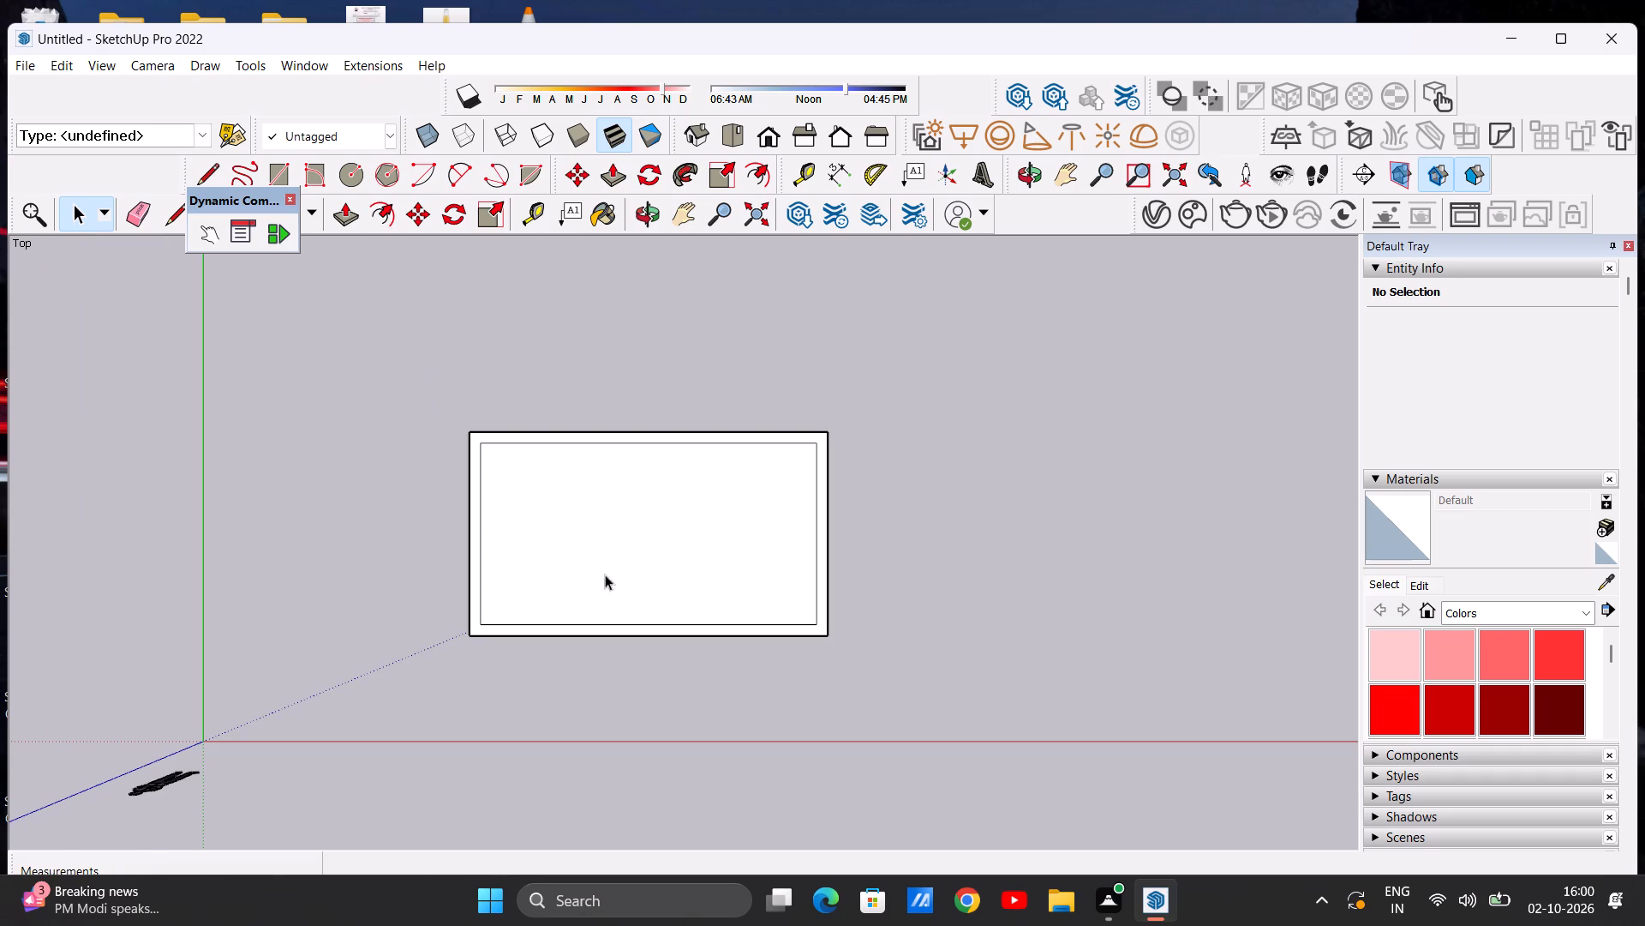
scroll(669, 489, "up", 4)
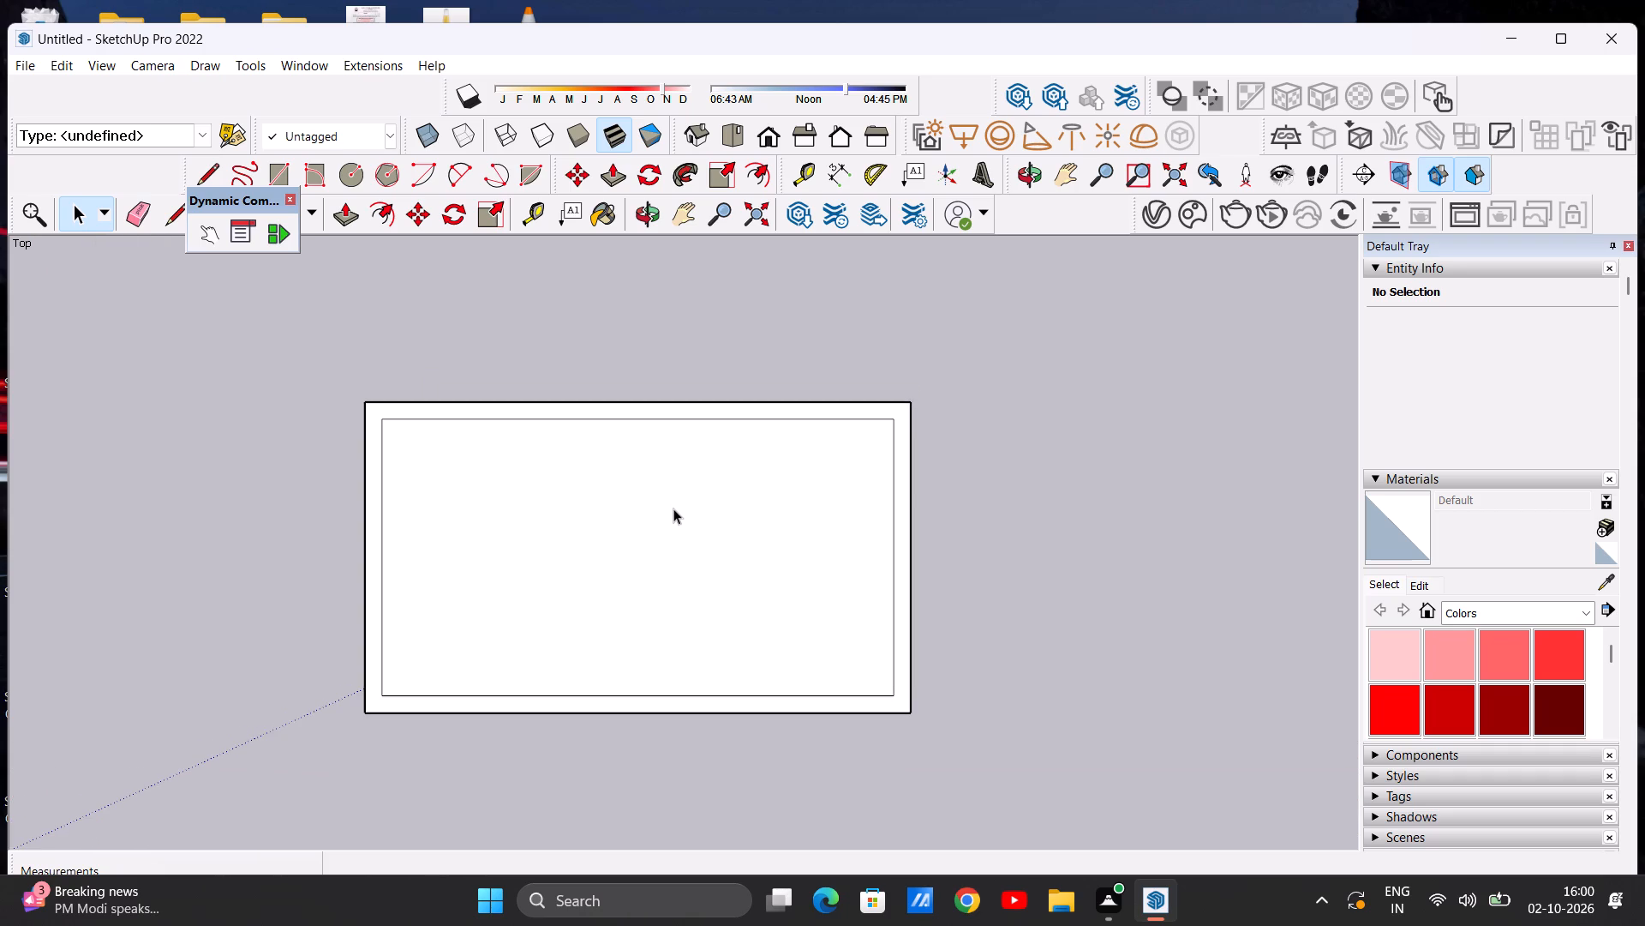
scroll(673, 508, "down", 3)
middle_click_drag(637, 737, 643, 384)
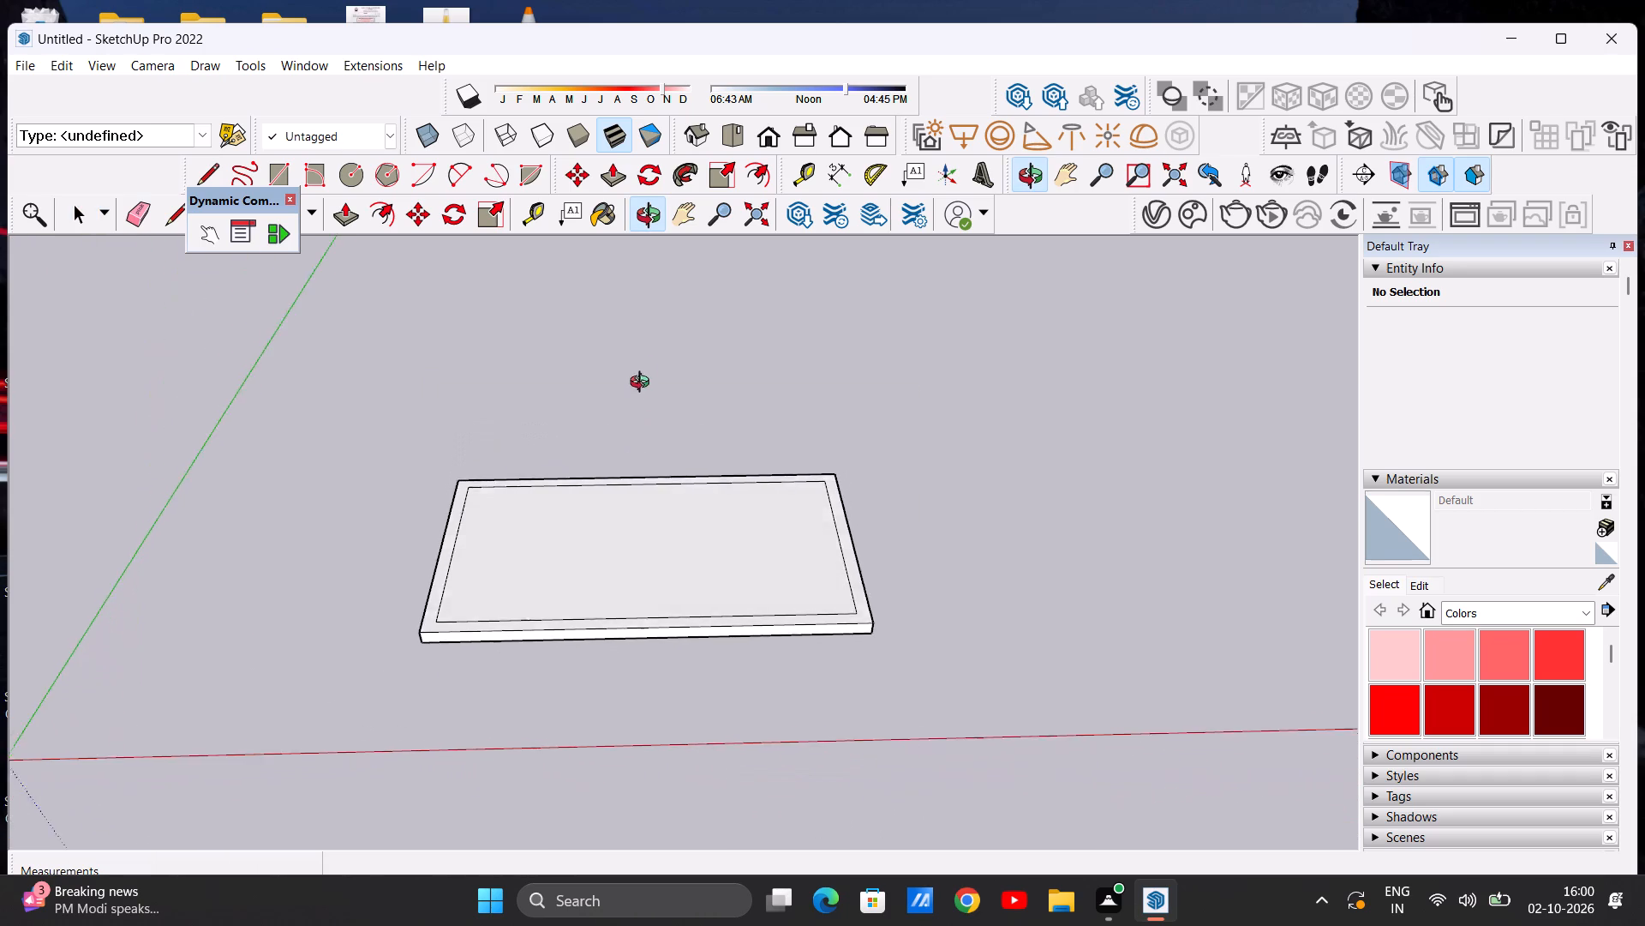
Move the whole slab with its inset outline about 30' 7" diagonally across the ground plane, away from the origin.
middle_click_drag(643, 384, 624, 643)
left_click(730, 135)
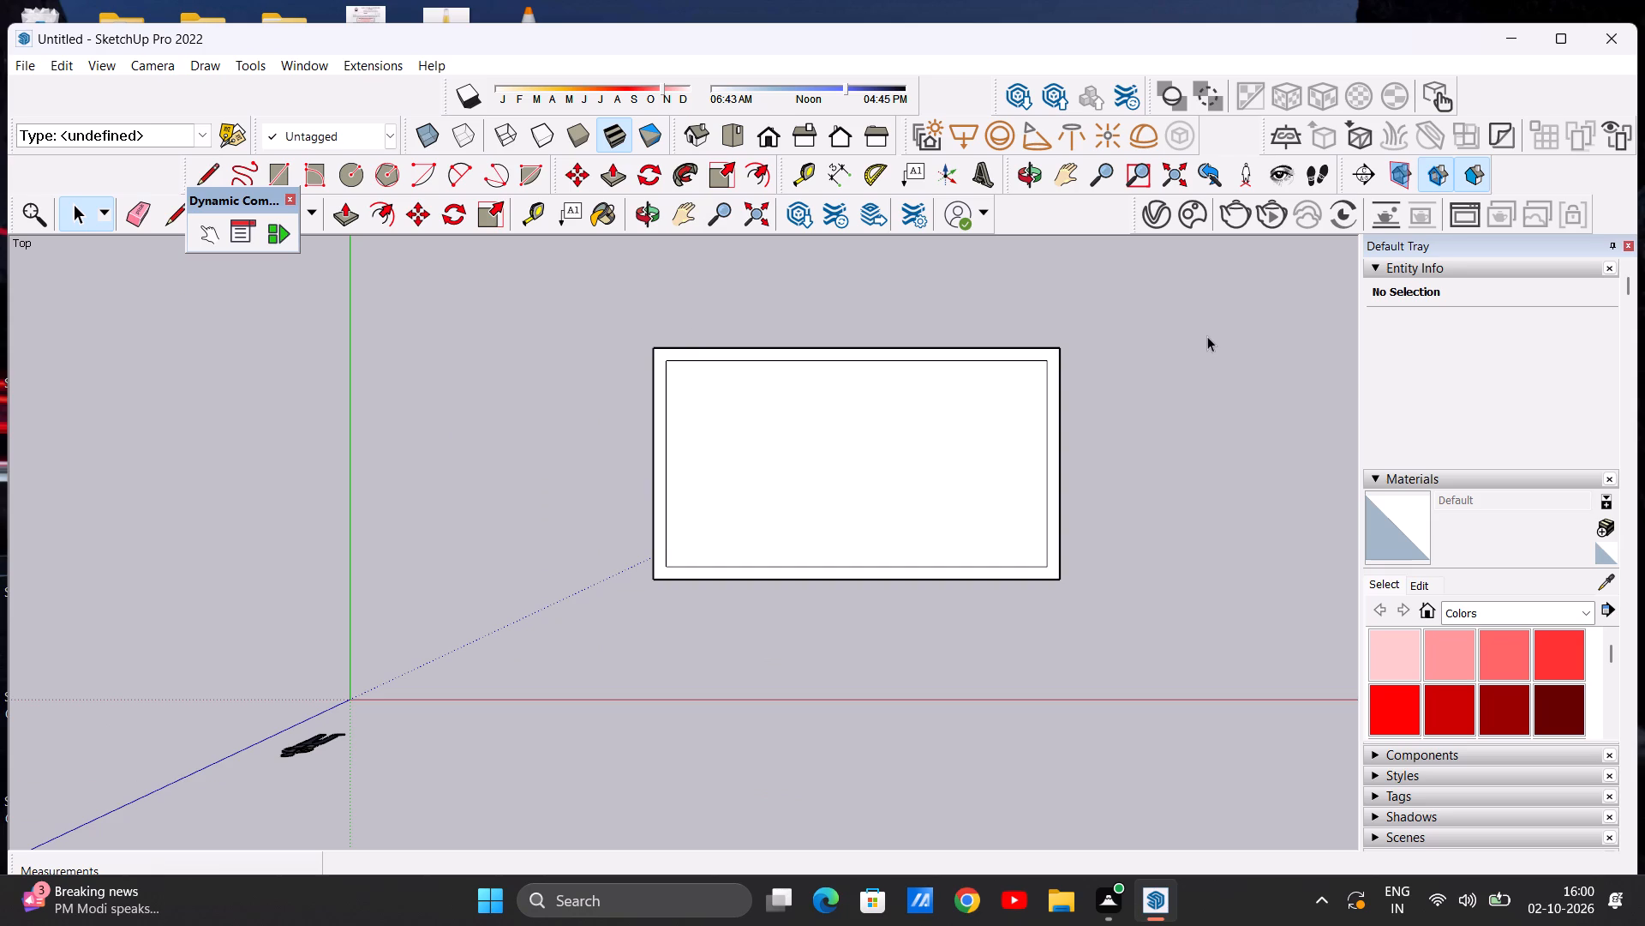
scroll(1194, 329, "up", 5)
scroll(785, 413, "down", 8)
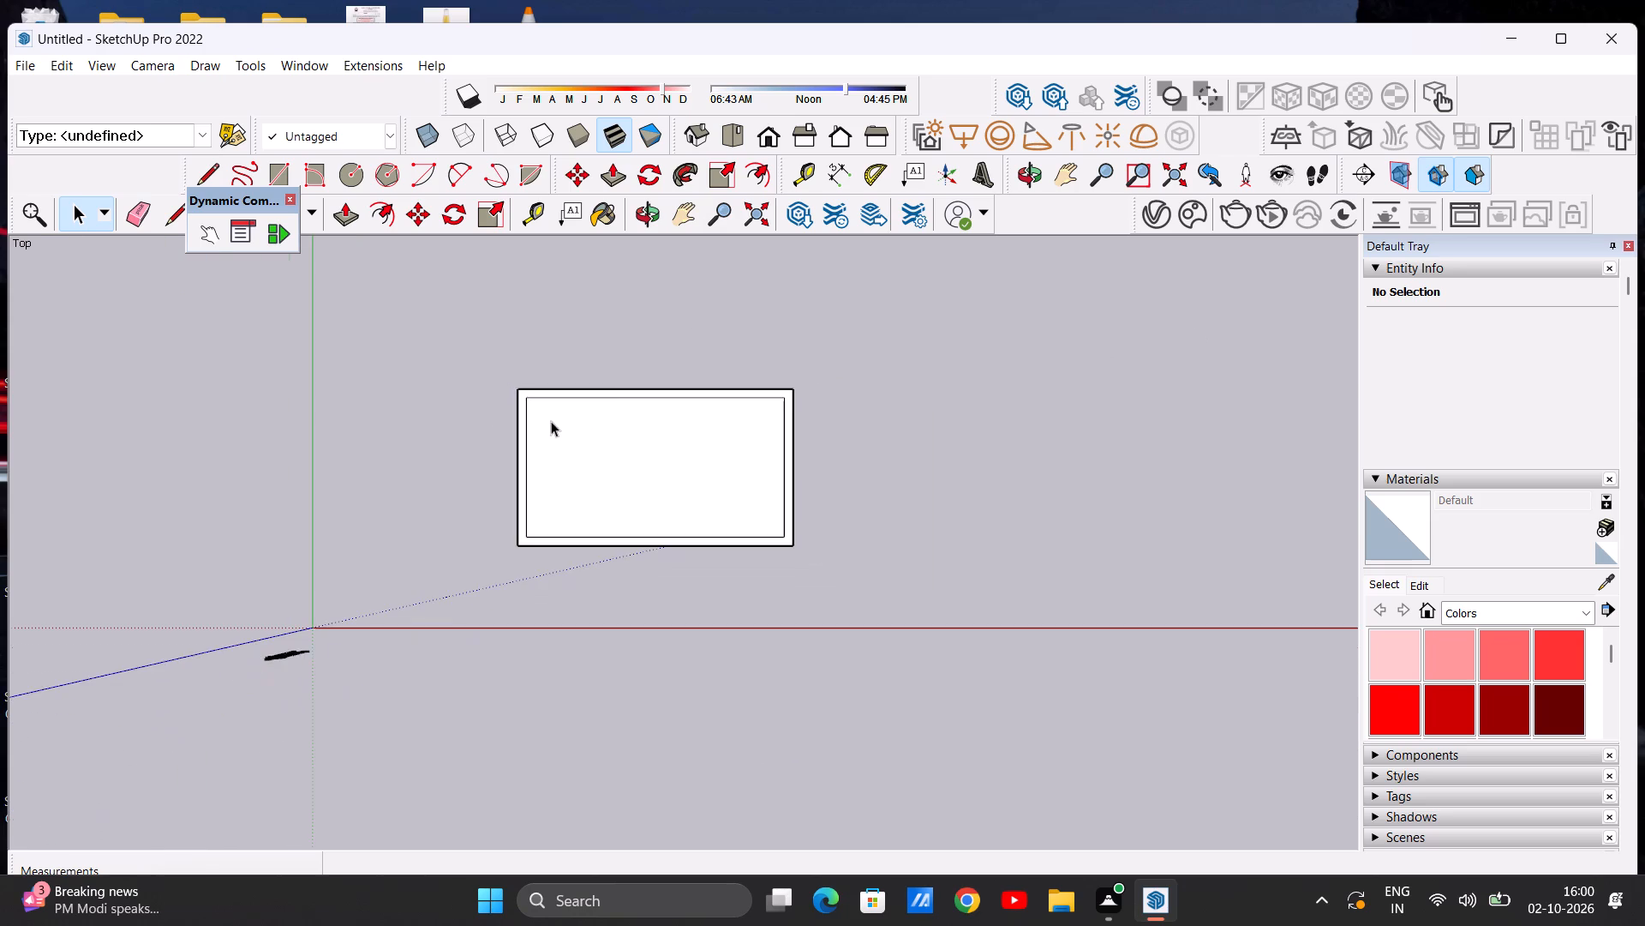
scroll(917, 359, "up", 5)
scroll(710, 400, "down", 8)
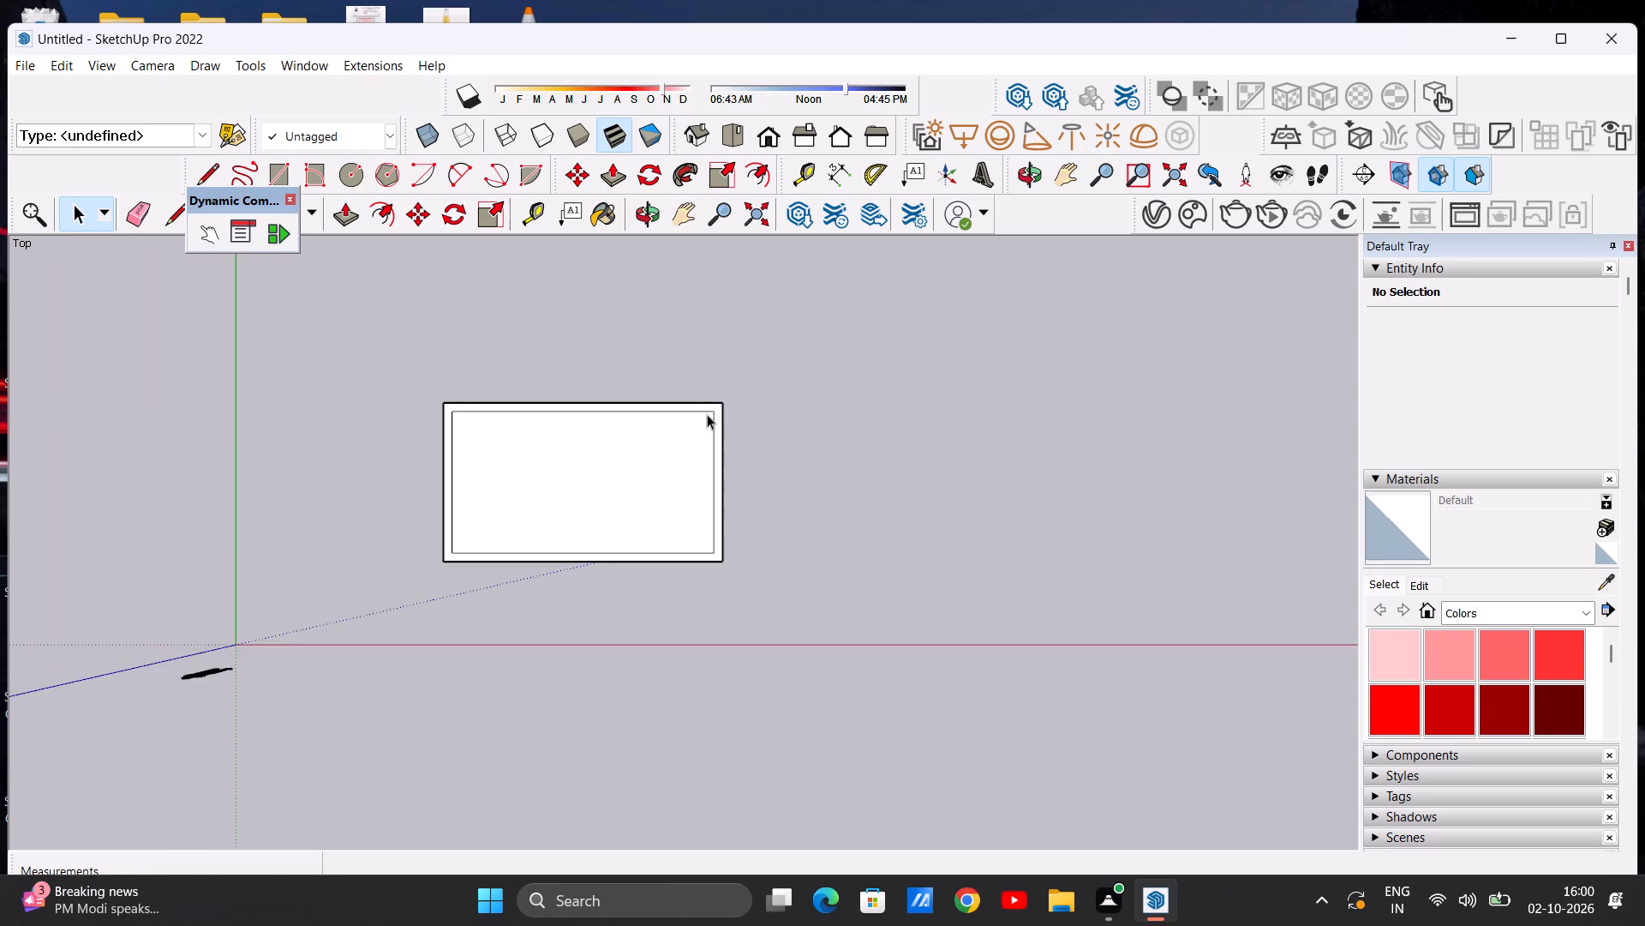
scroll(707, 414, "down", 7)
scroll(828, 257, "up", 10)
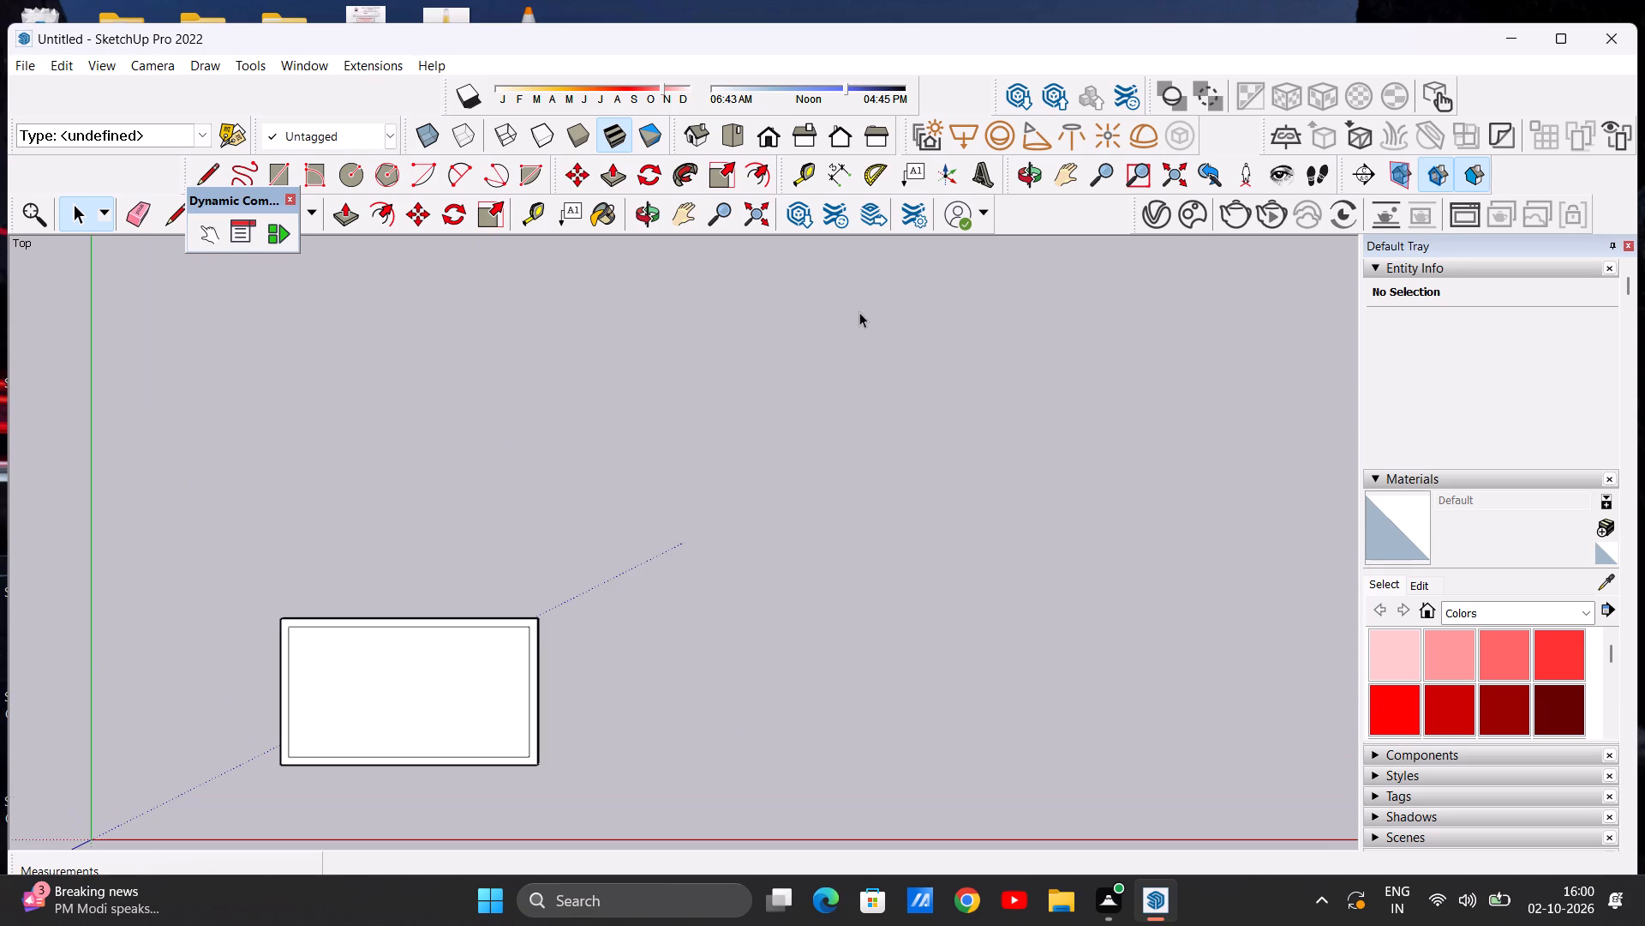
triple_click(517, 673)
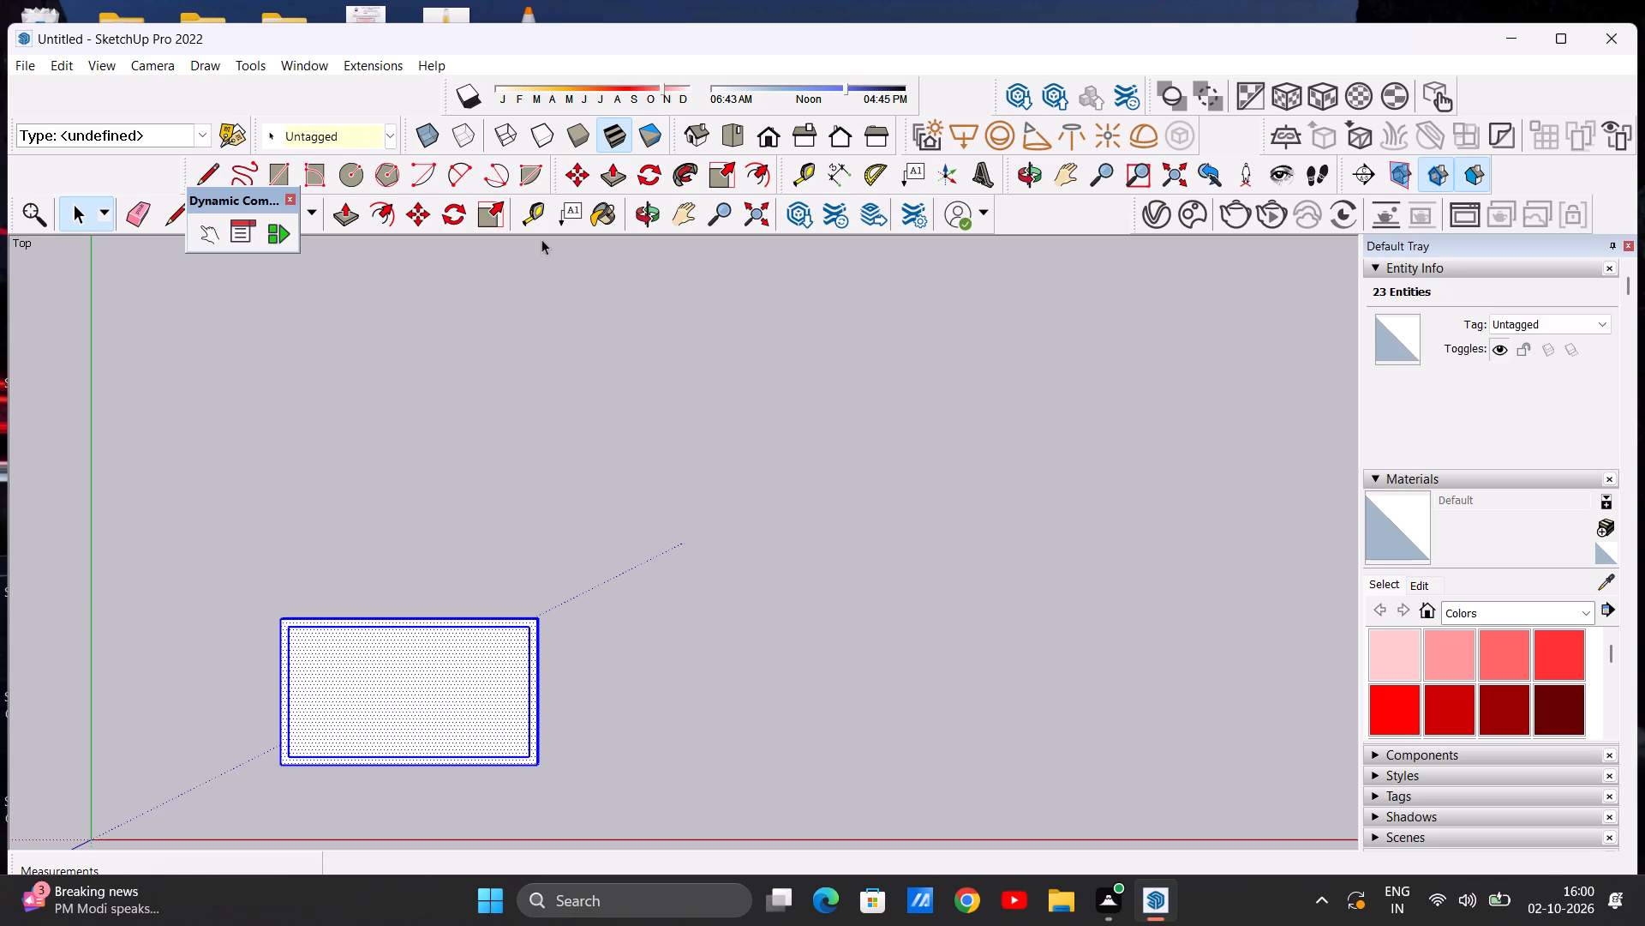
left_click(415, 223)
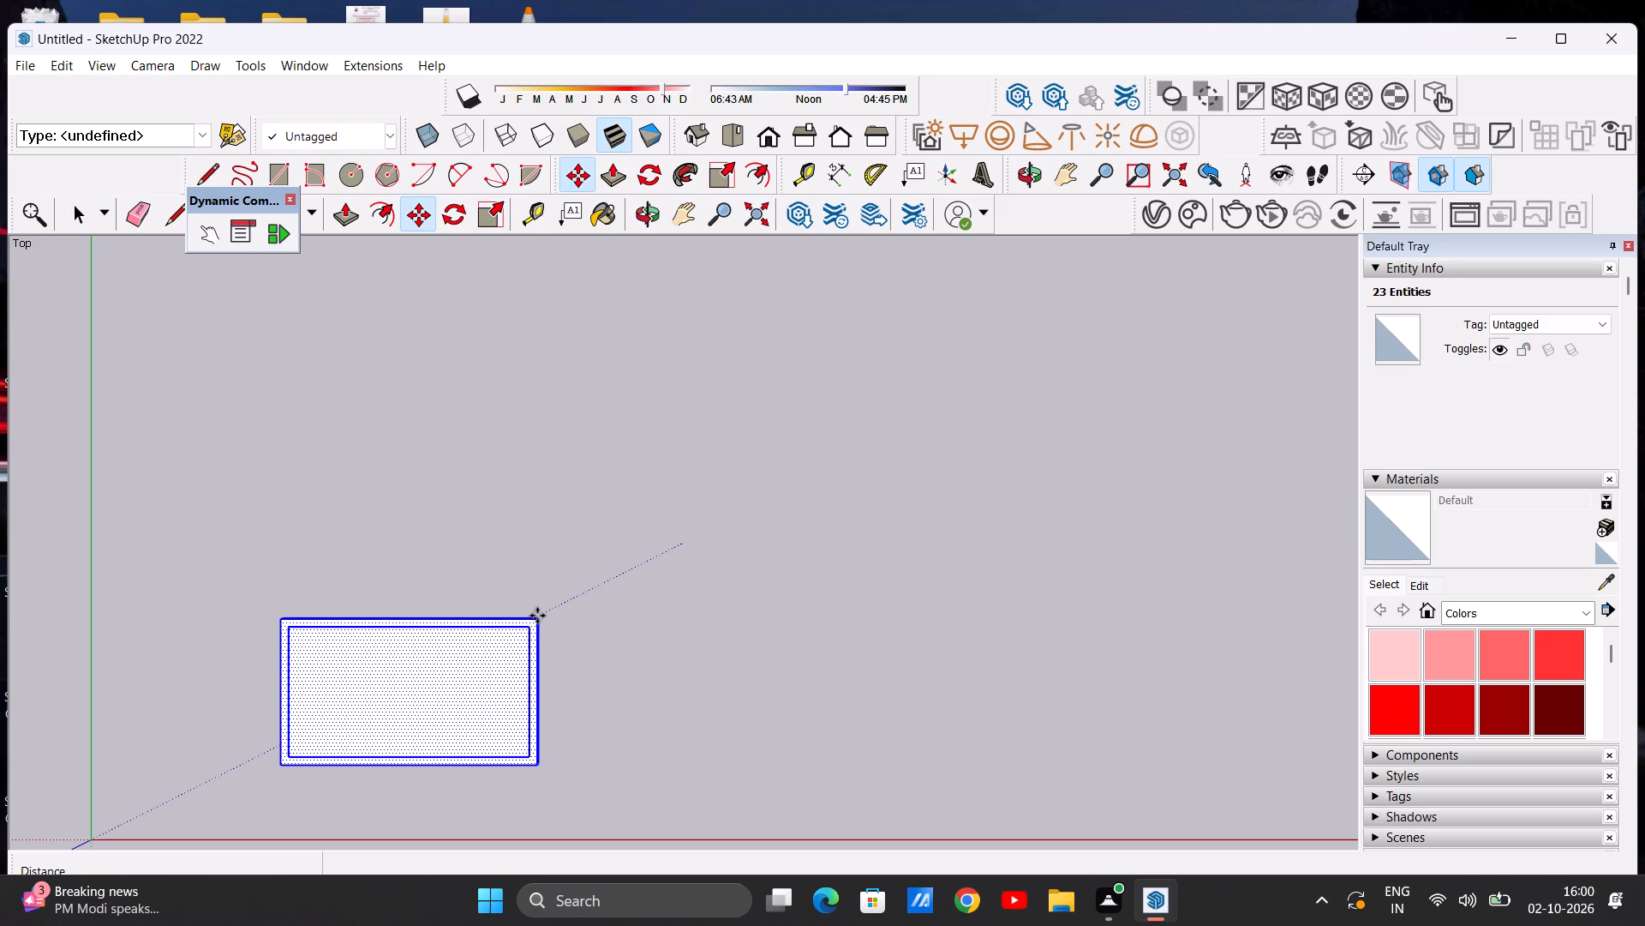
left_click(537, 618)
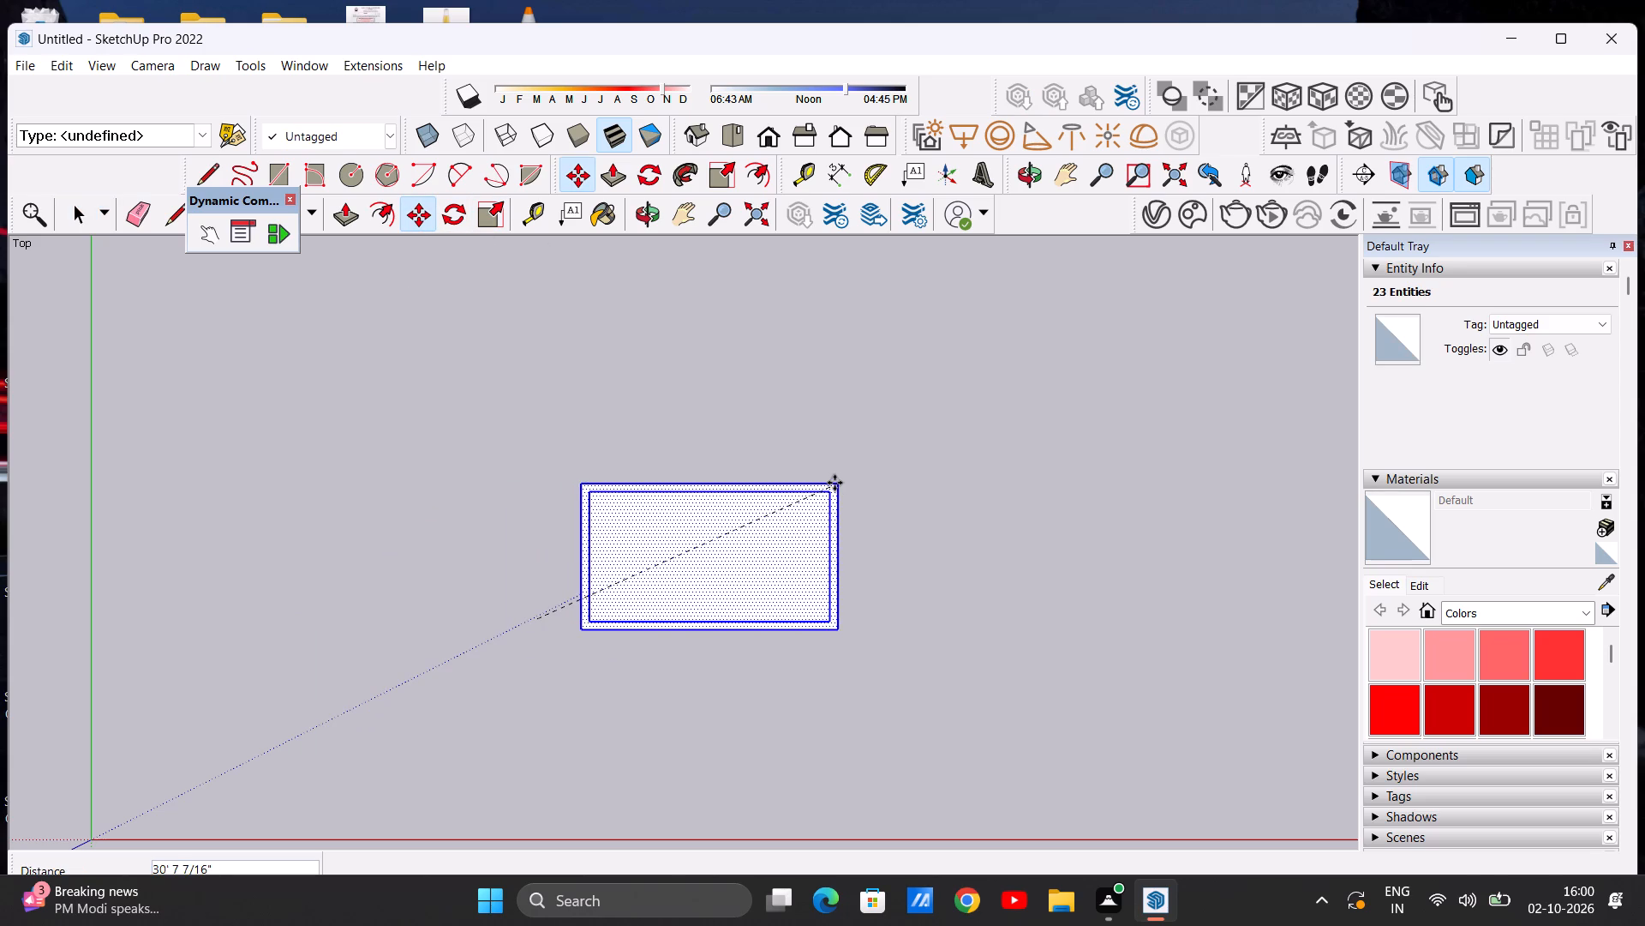
left_click(836, 483)
key("space")
left_click(969, 455)
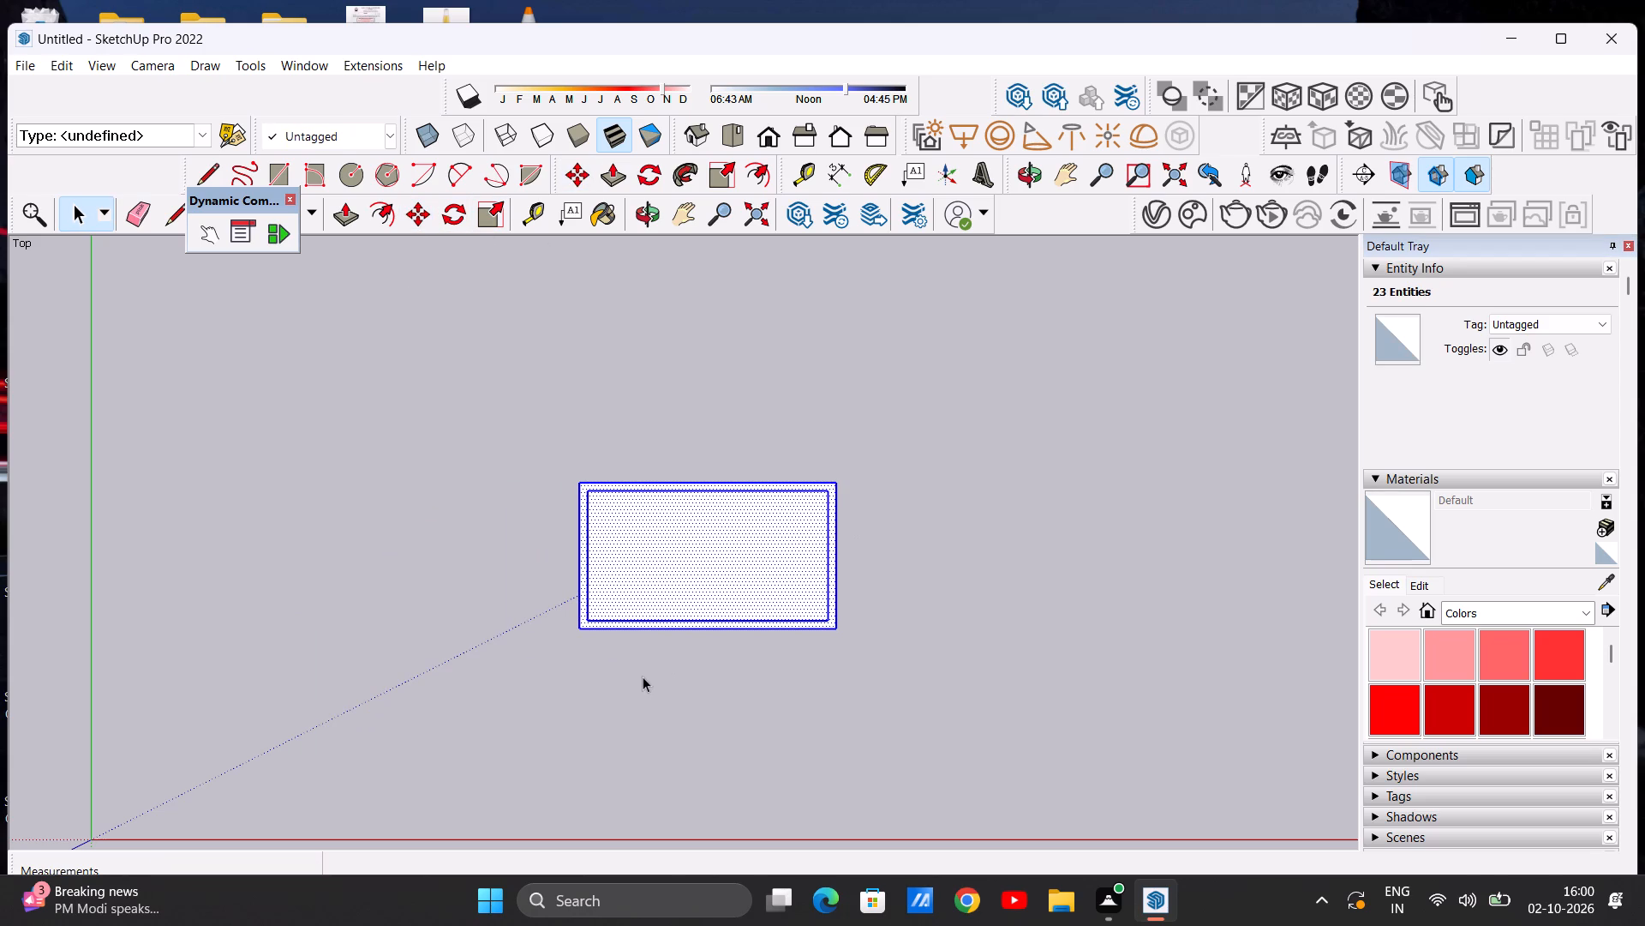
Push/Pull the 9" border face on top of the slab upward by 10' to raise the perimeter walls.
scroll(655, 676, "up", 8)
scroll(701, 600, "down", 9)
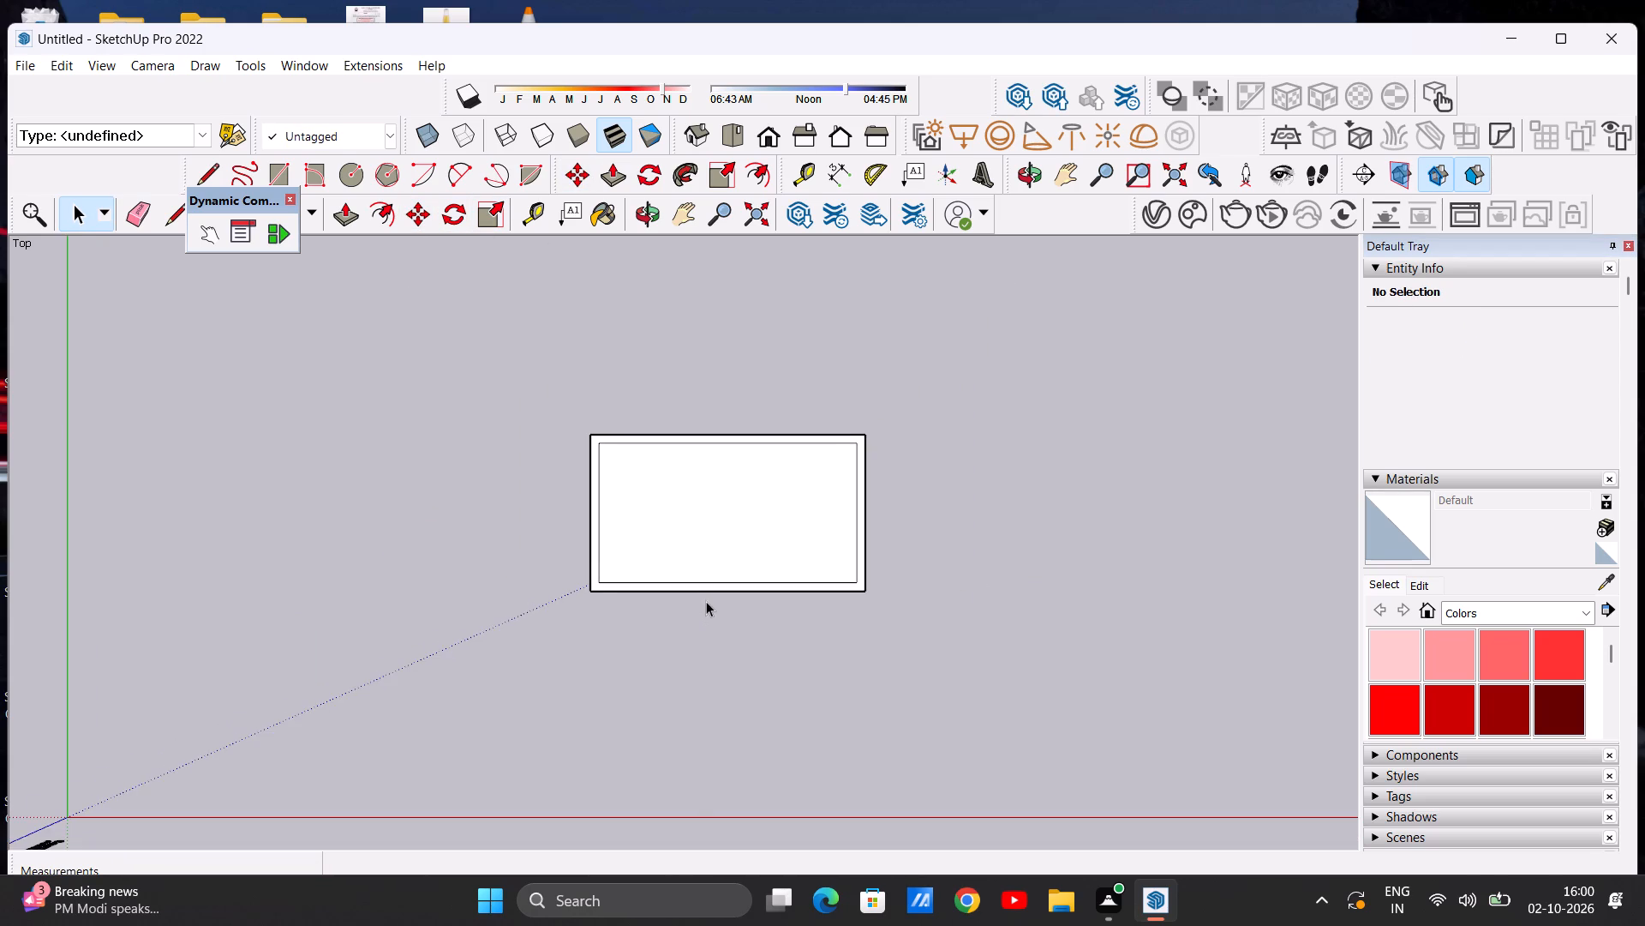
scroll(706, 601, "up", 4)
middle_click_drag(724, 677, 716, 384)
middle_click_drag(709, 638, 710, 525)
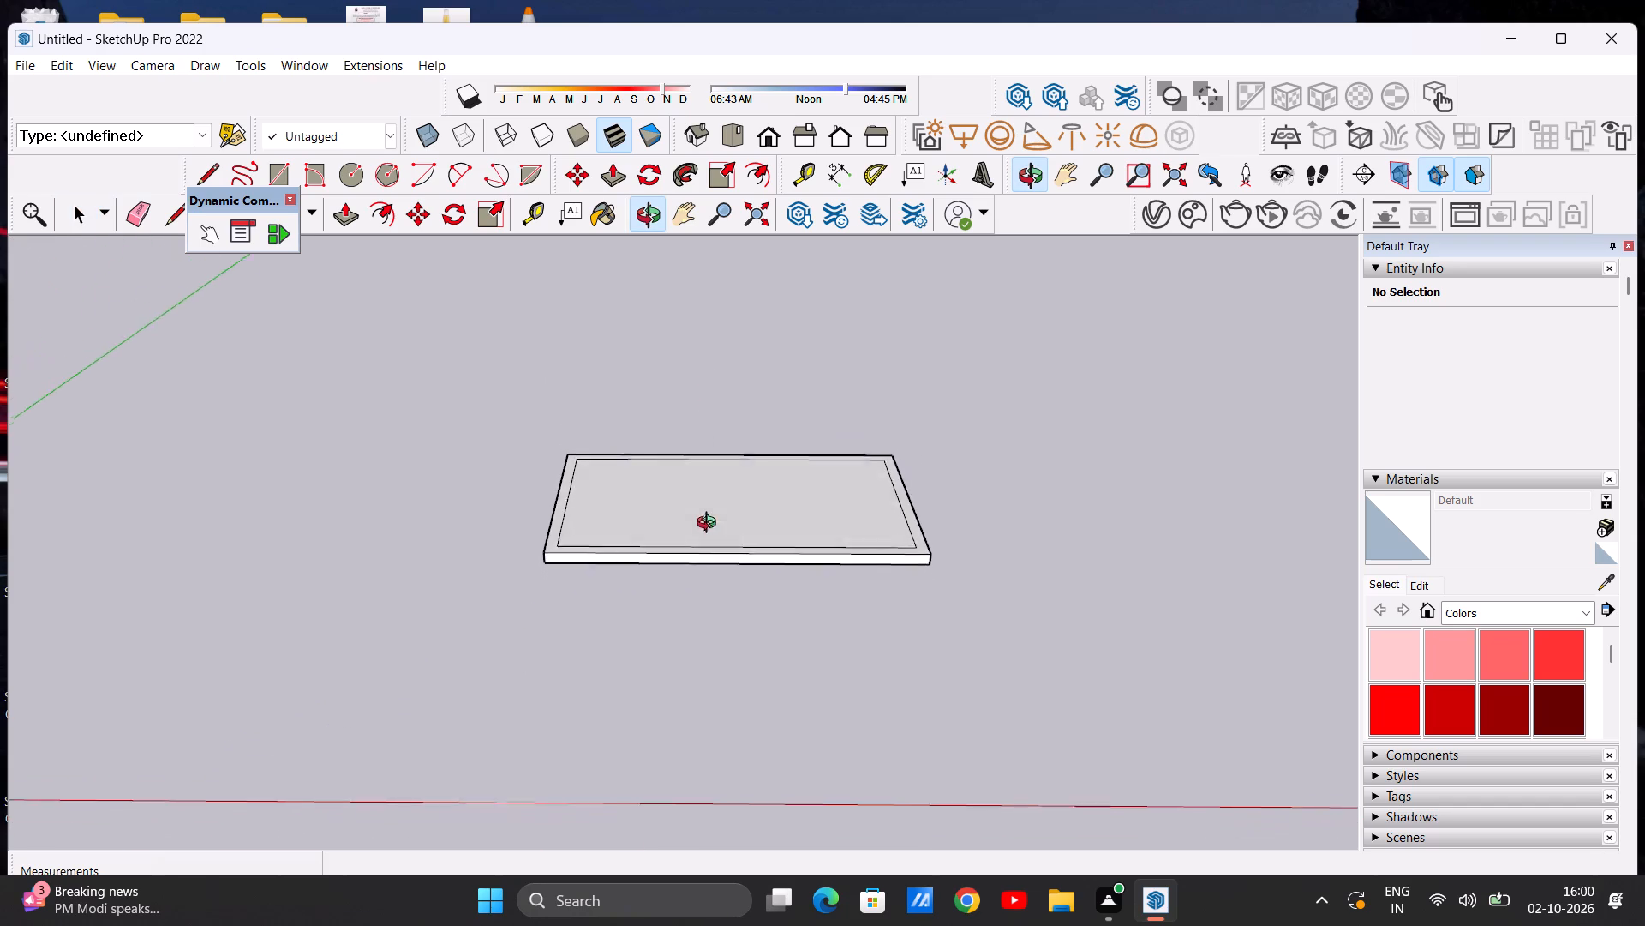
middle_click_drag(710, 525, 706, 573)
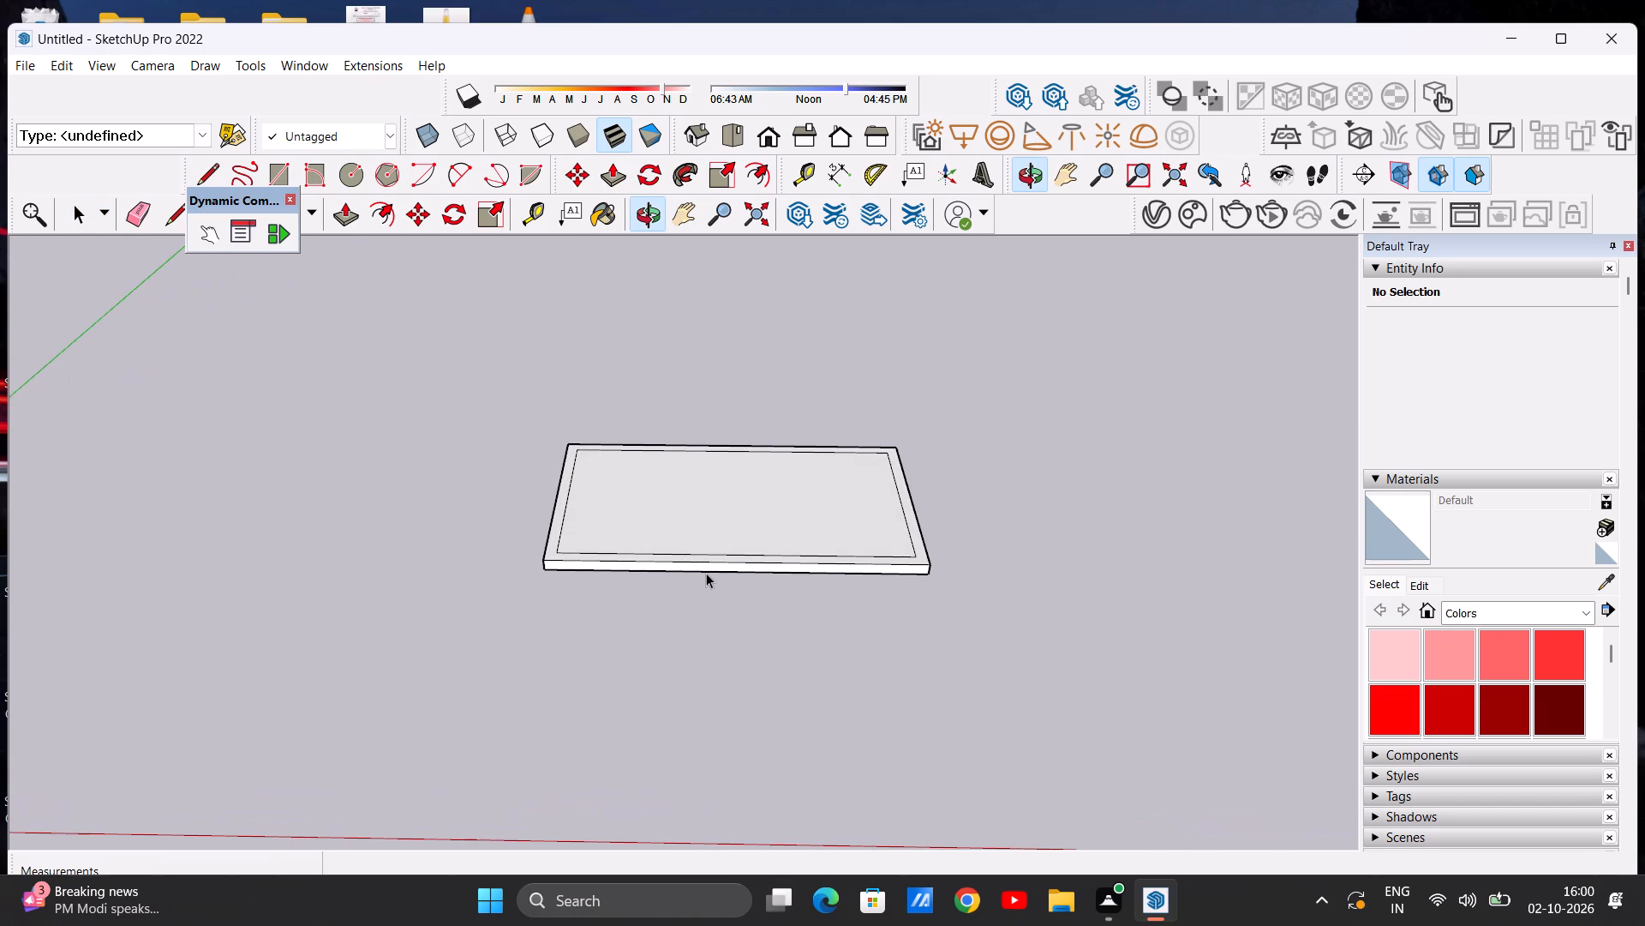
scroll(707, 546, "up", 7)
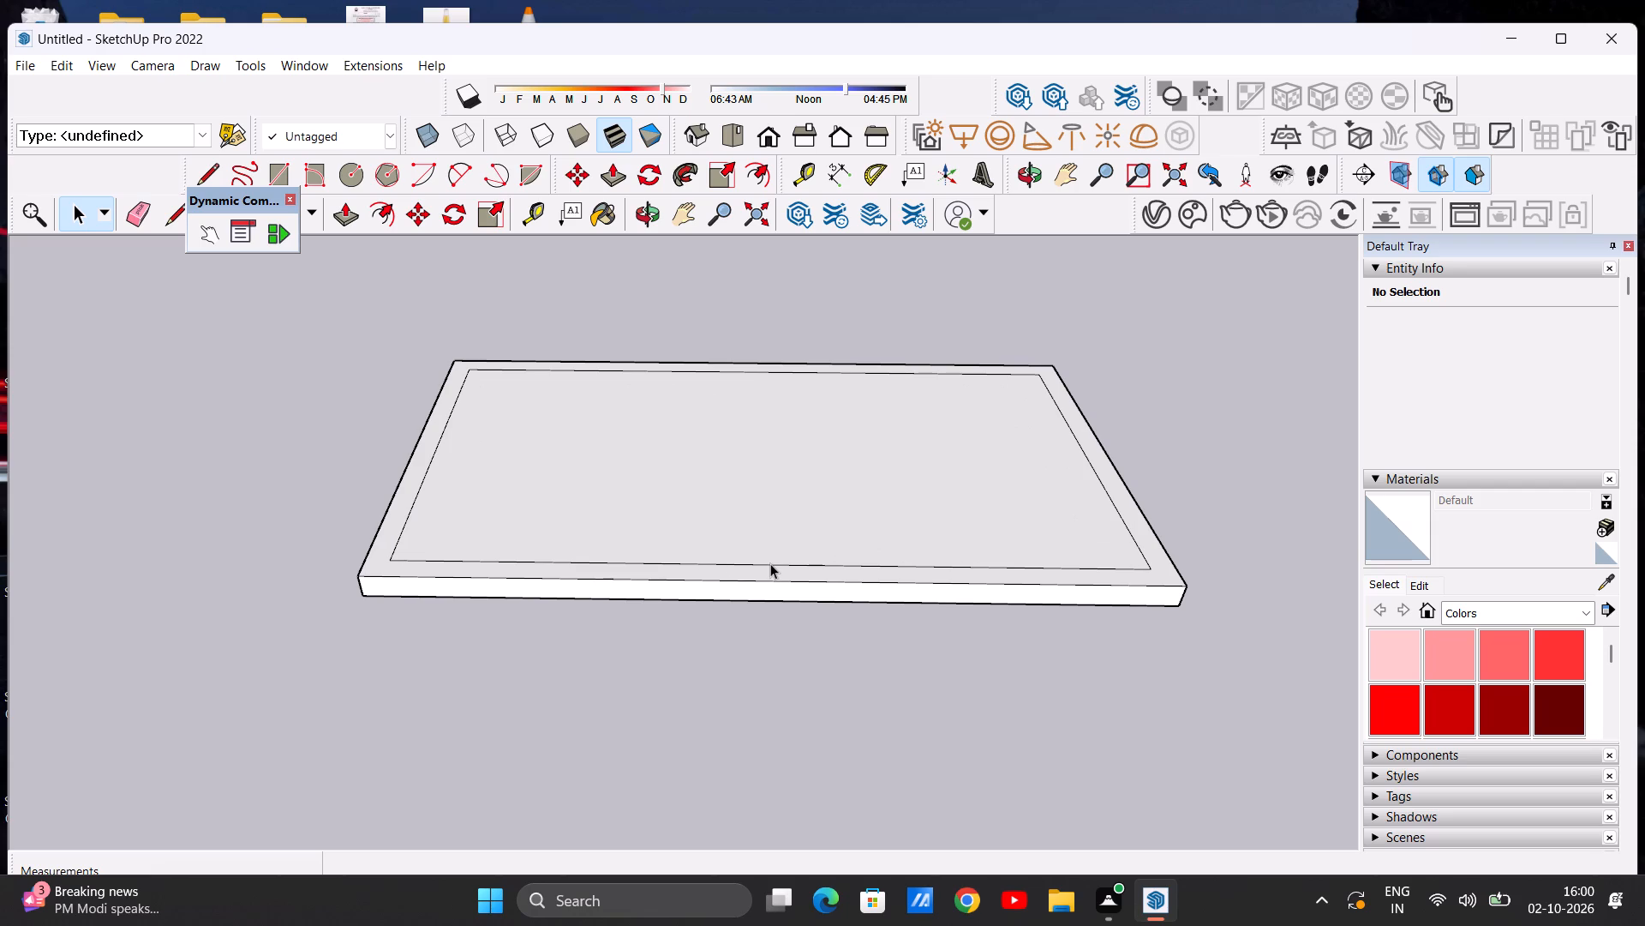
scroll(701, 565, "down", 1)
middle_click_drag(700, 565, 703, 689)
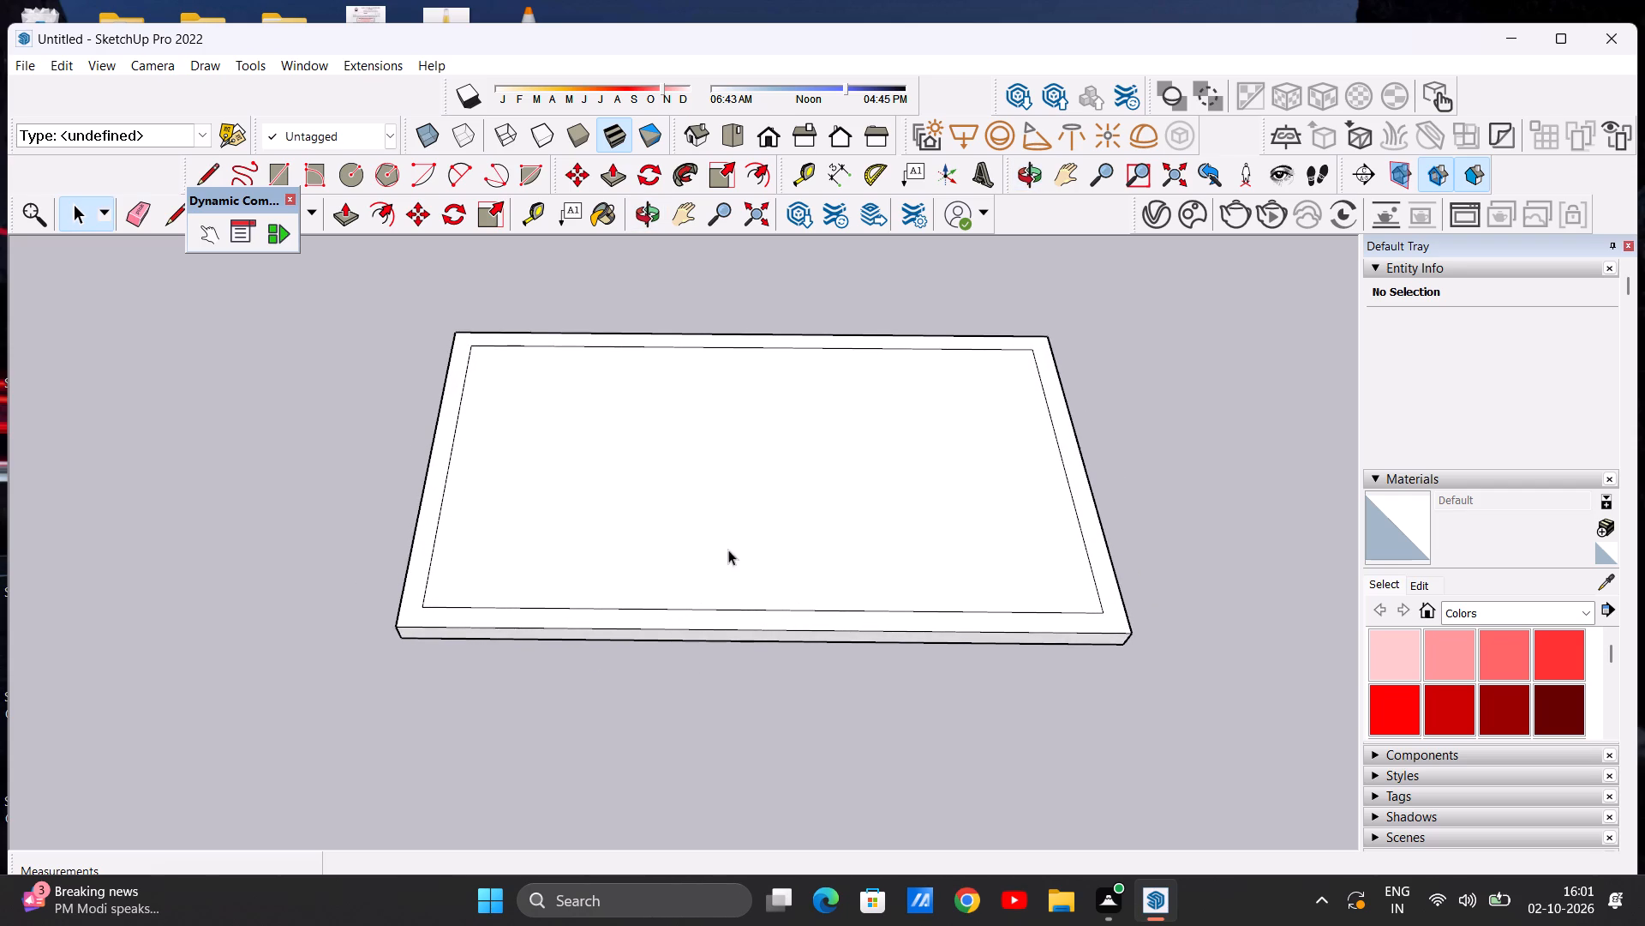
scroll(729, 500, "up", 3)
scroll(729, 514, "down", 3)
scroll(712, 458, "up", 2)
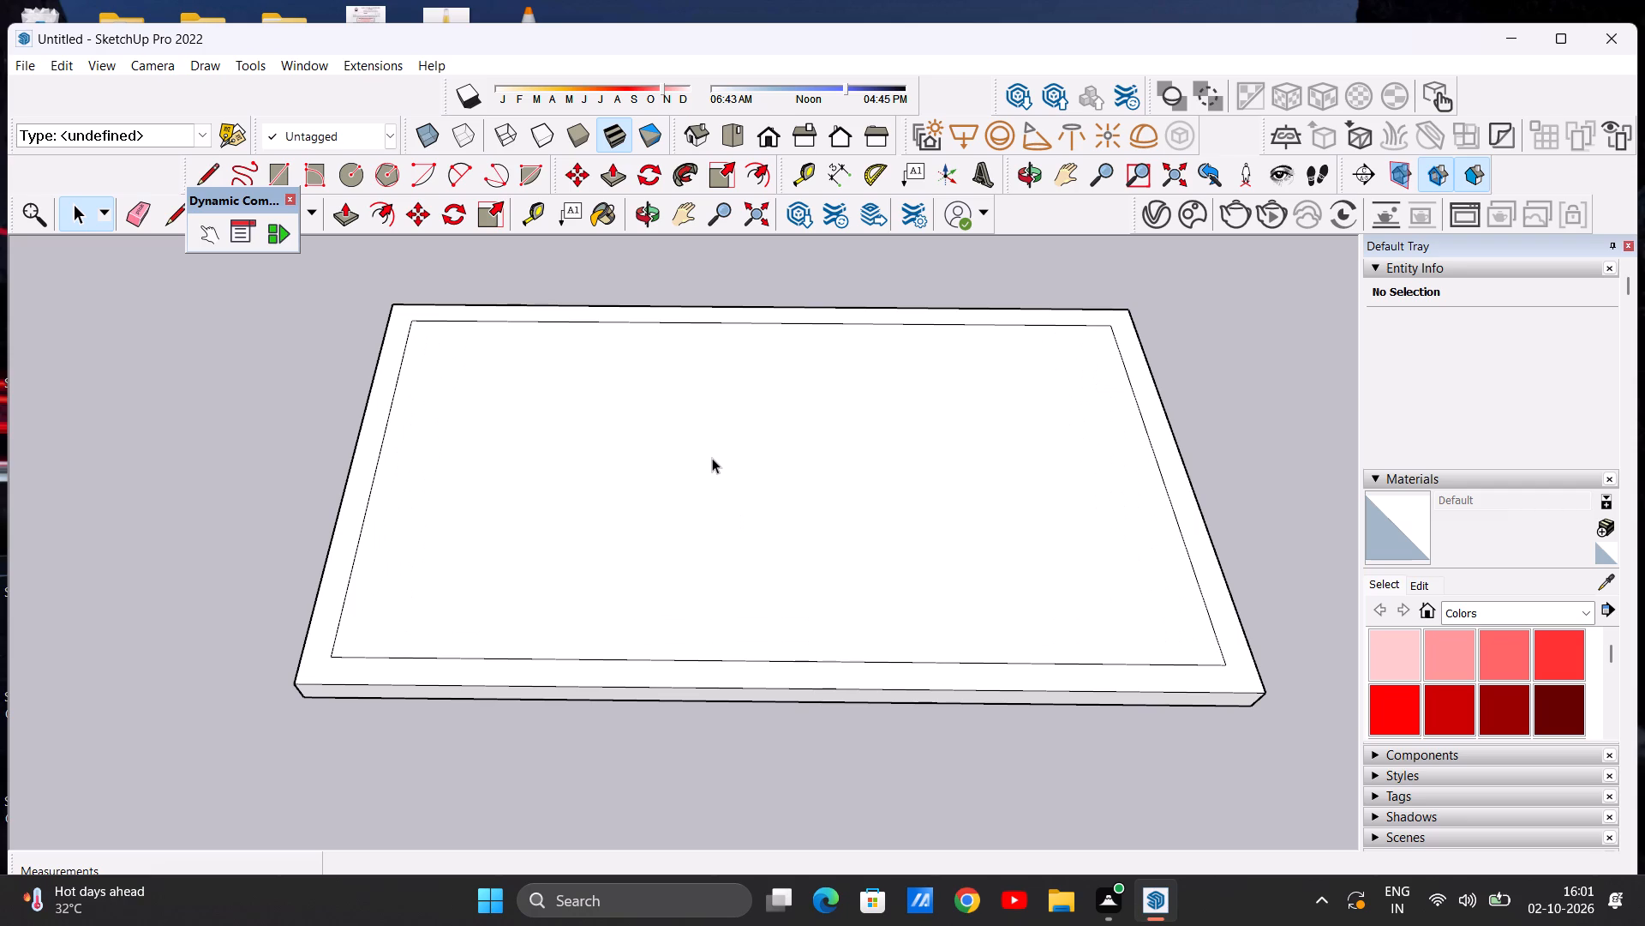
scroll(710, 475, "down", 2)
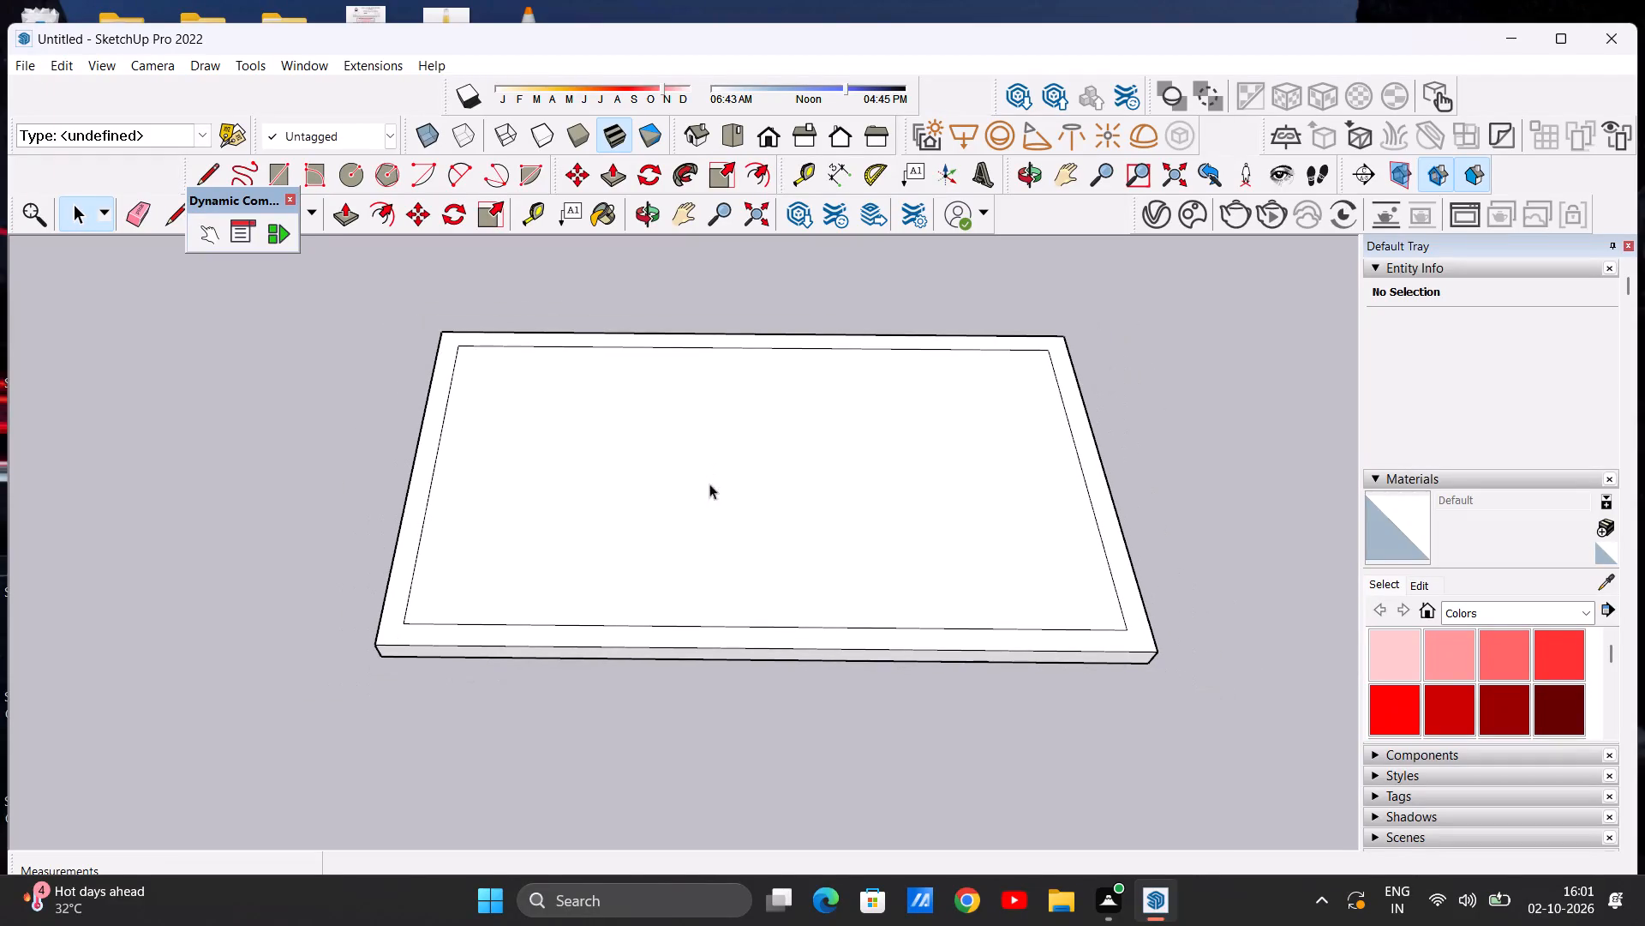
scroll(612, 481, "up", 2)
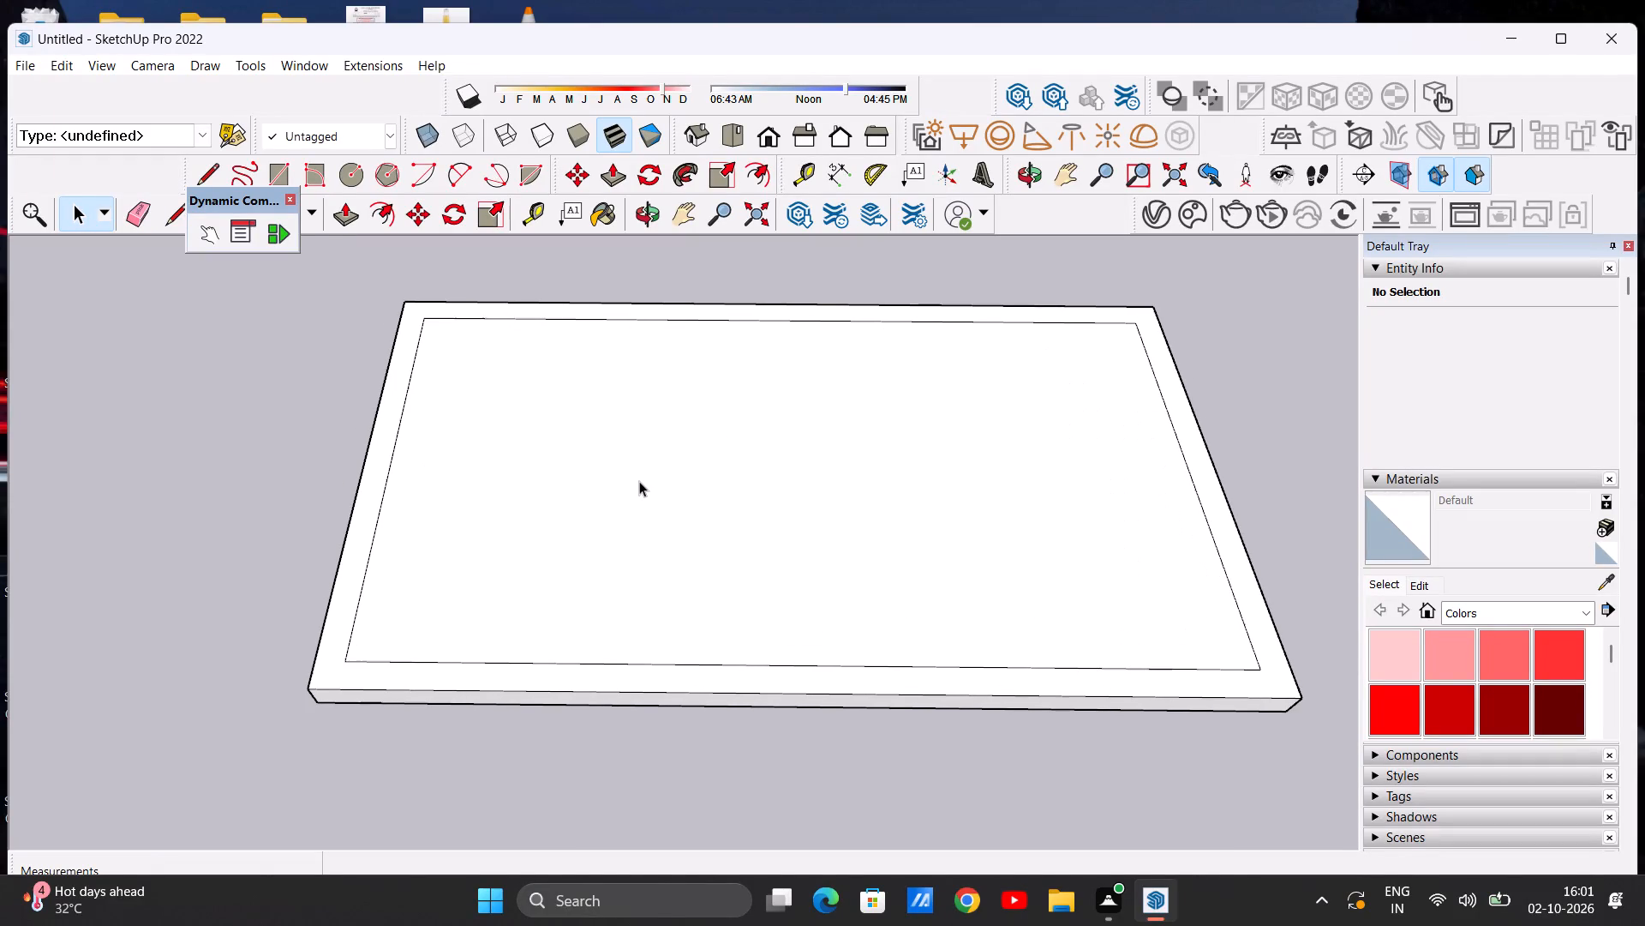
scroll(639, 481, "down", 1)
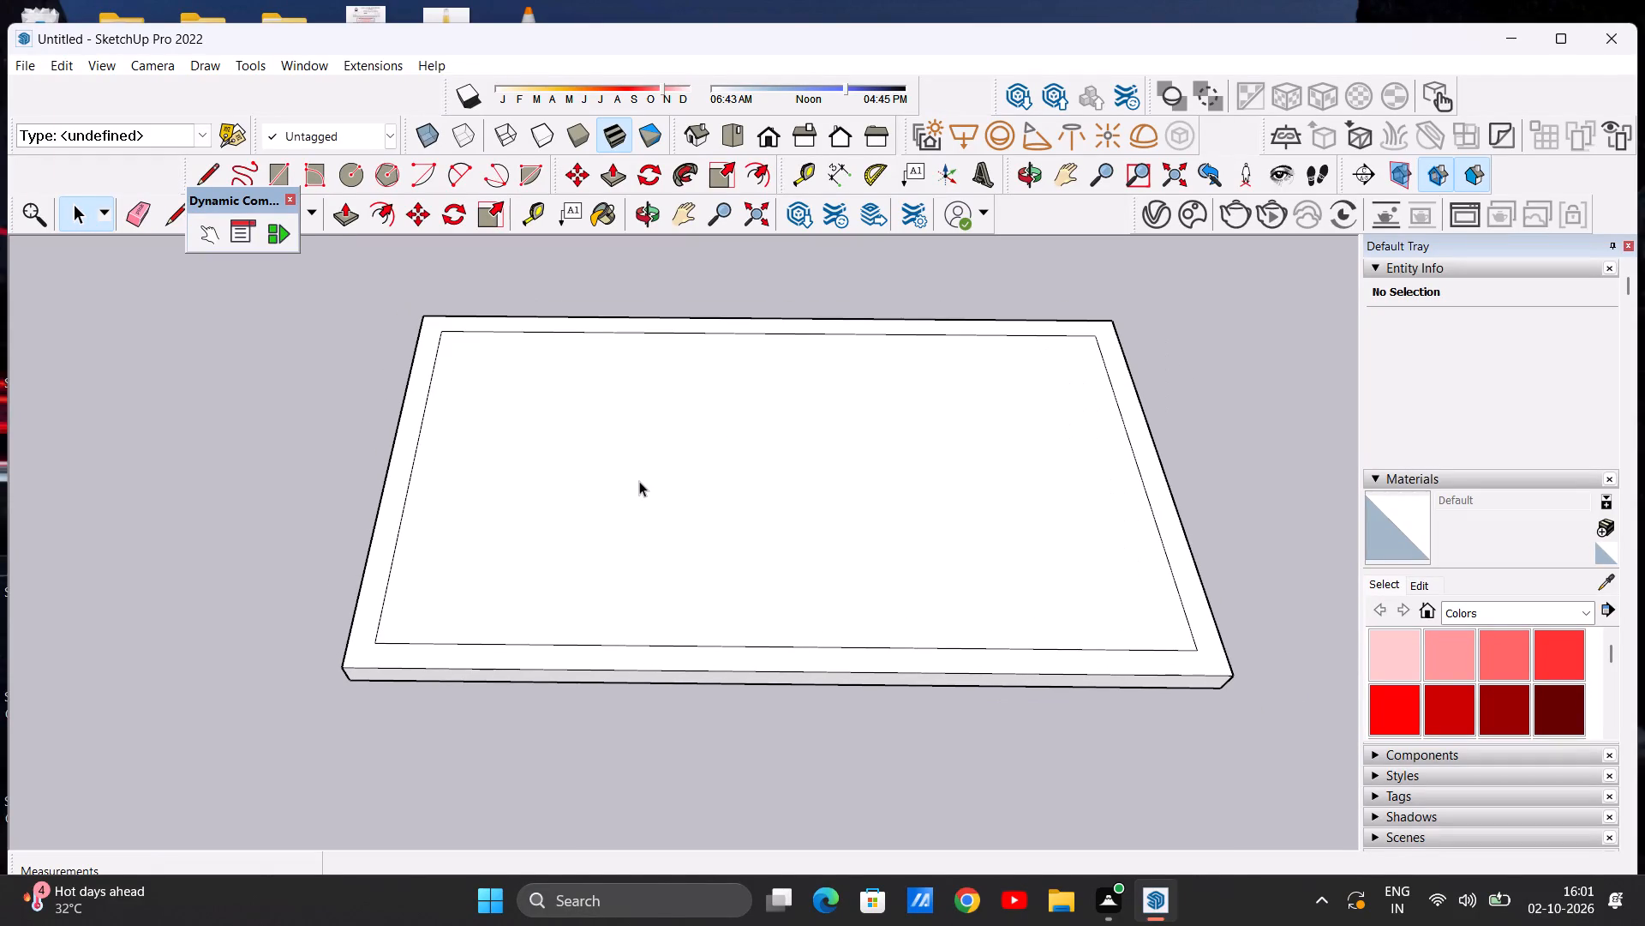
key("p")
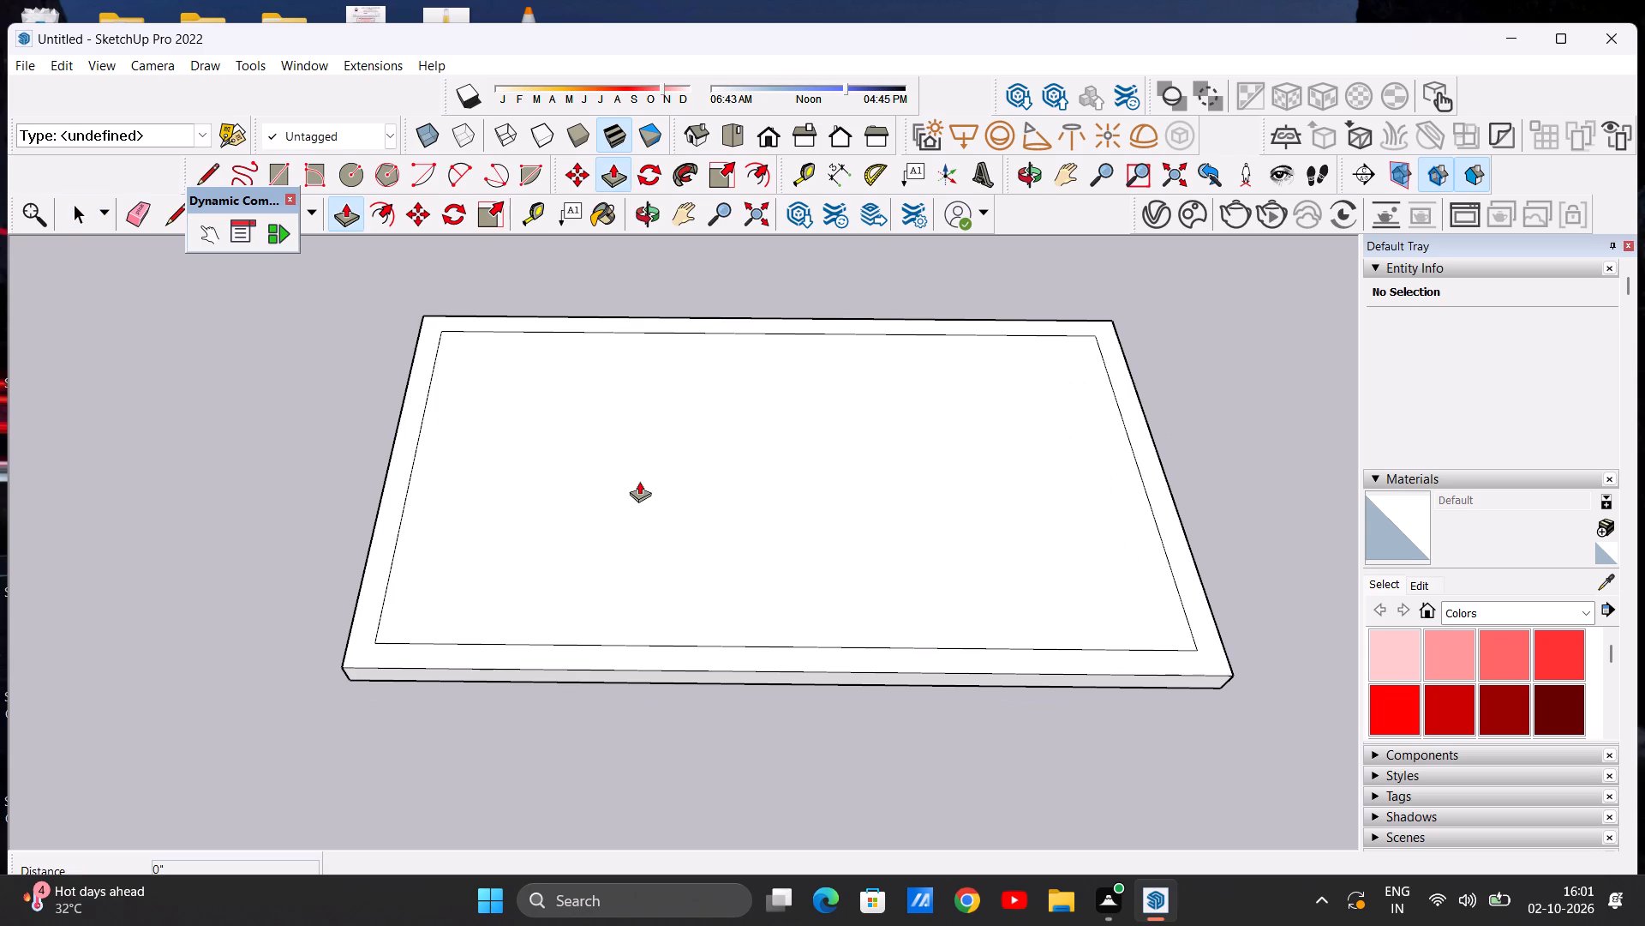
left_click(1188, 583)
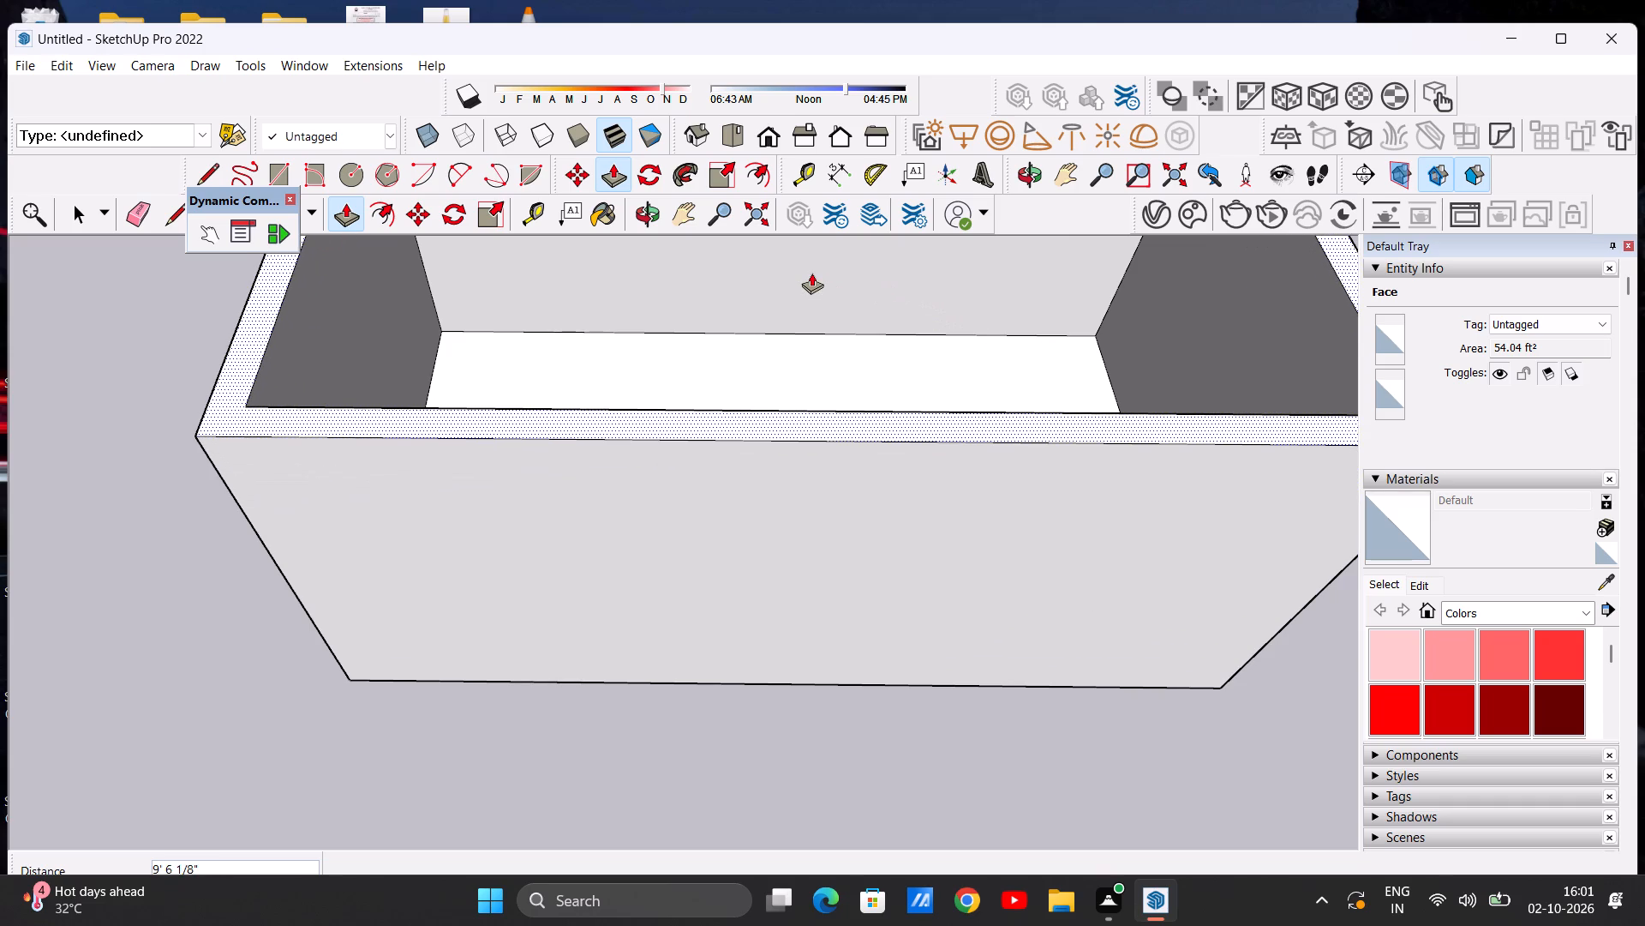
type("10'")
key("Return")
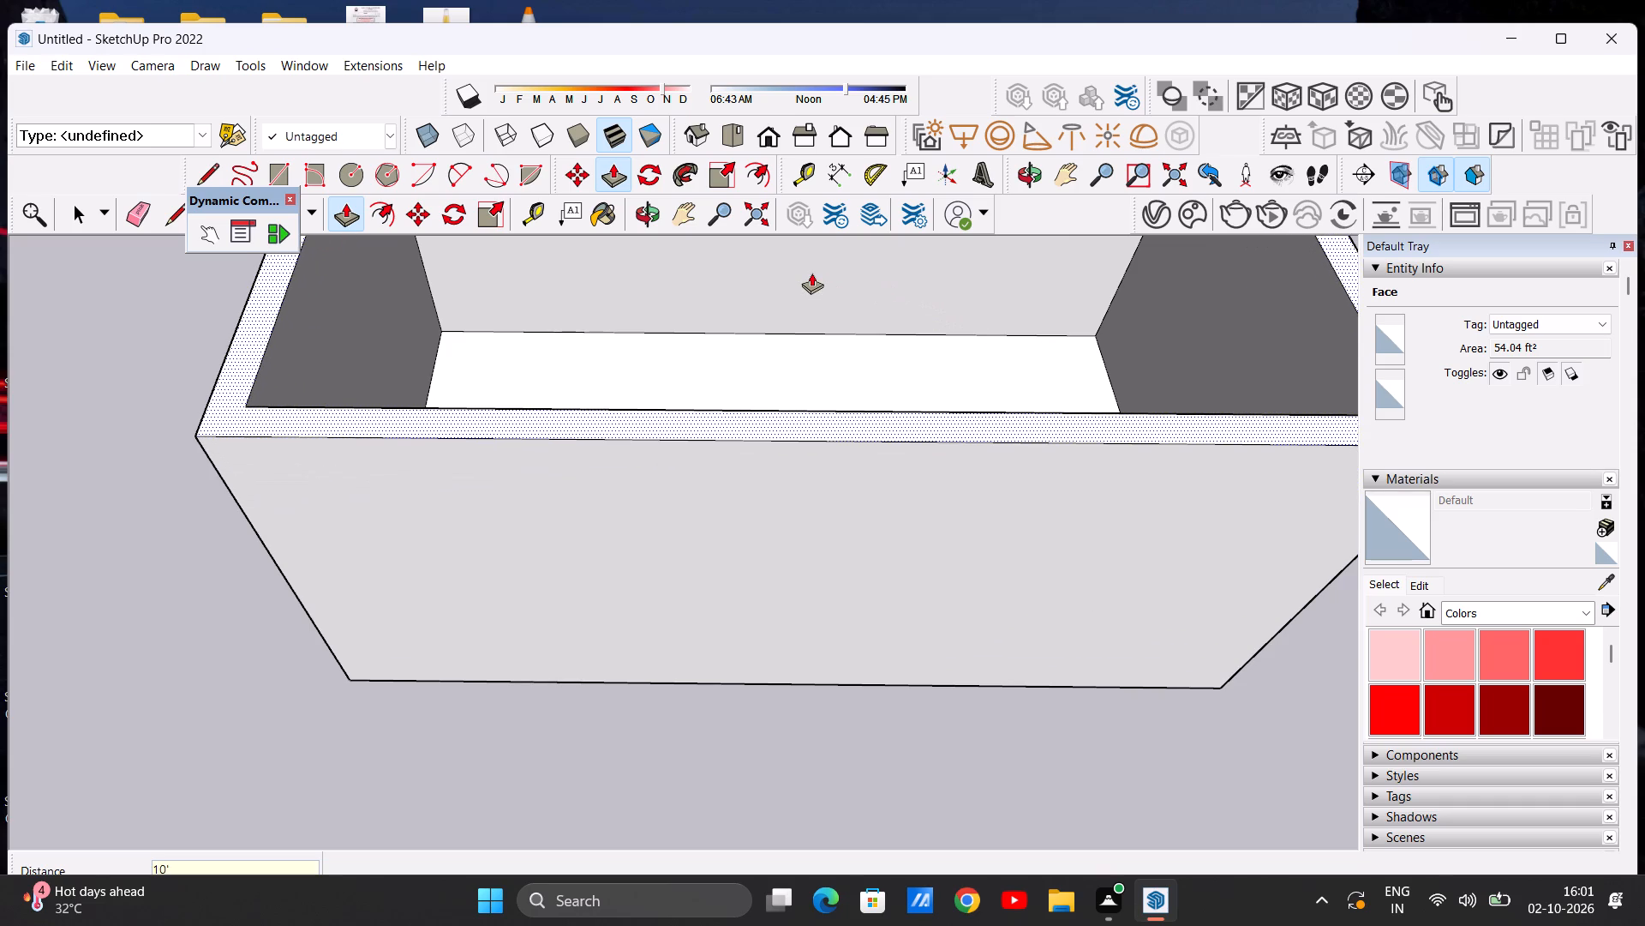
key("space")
Examine the walled box from the front view and from above.
scroll(759, 408, "down", 8)
middle_click_drag(777, 526, 785, 457)
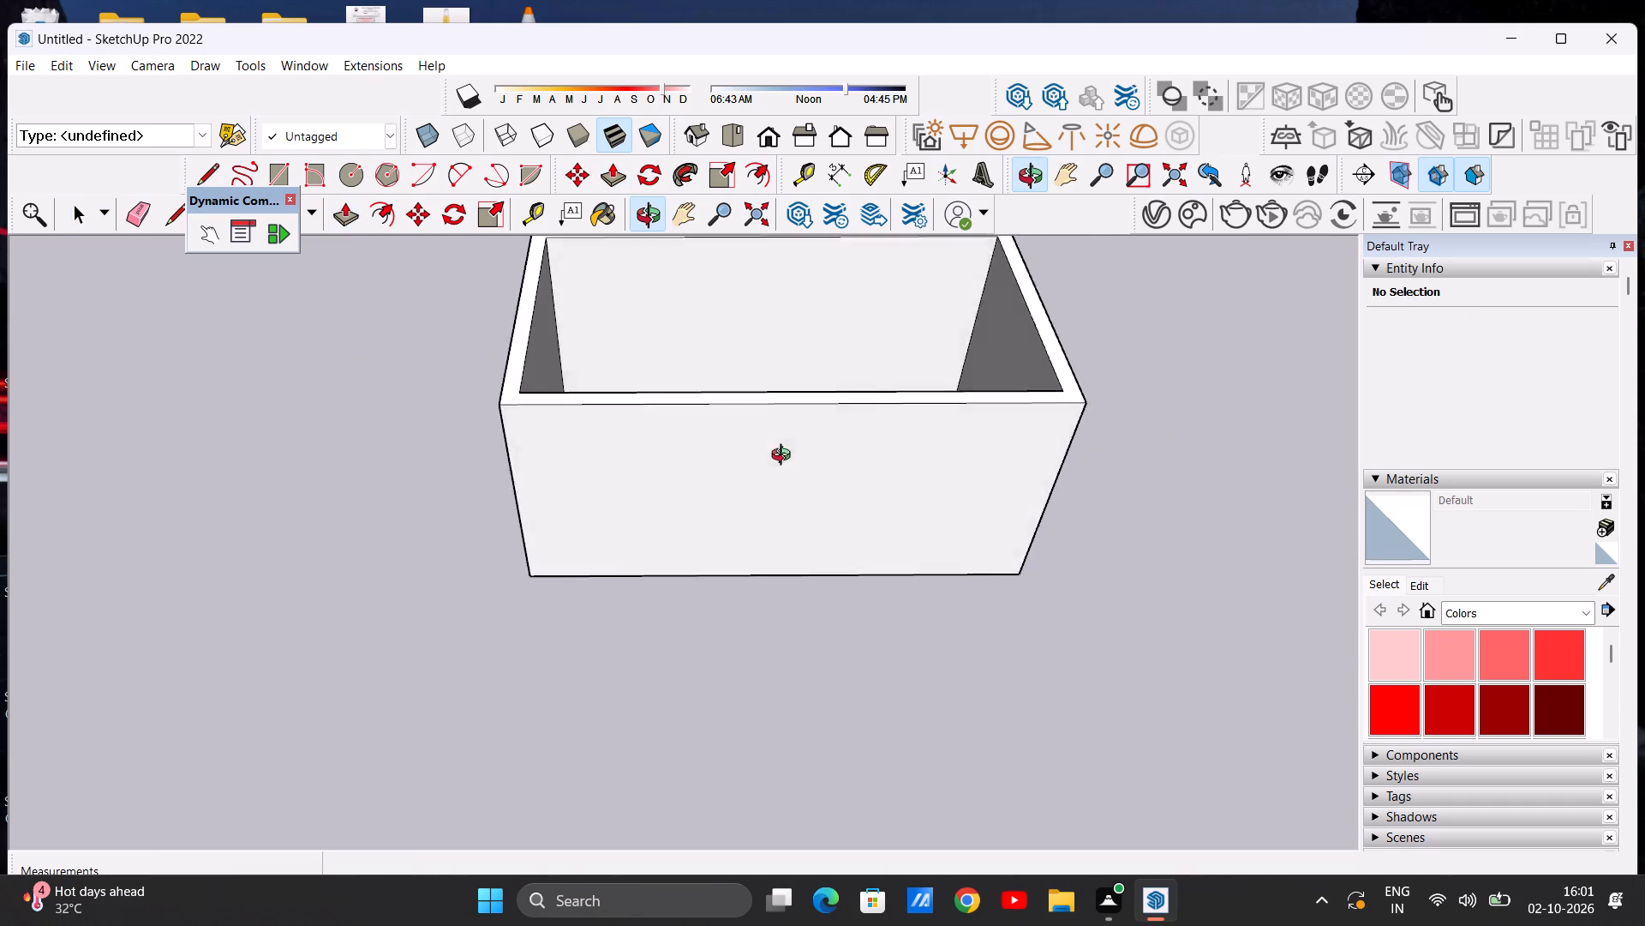
middle_click_drag(785, 457, 776, 307)
middle_click_drag(833, 552, 844, 463)
scroll(885, 388, "up", 4)
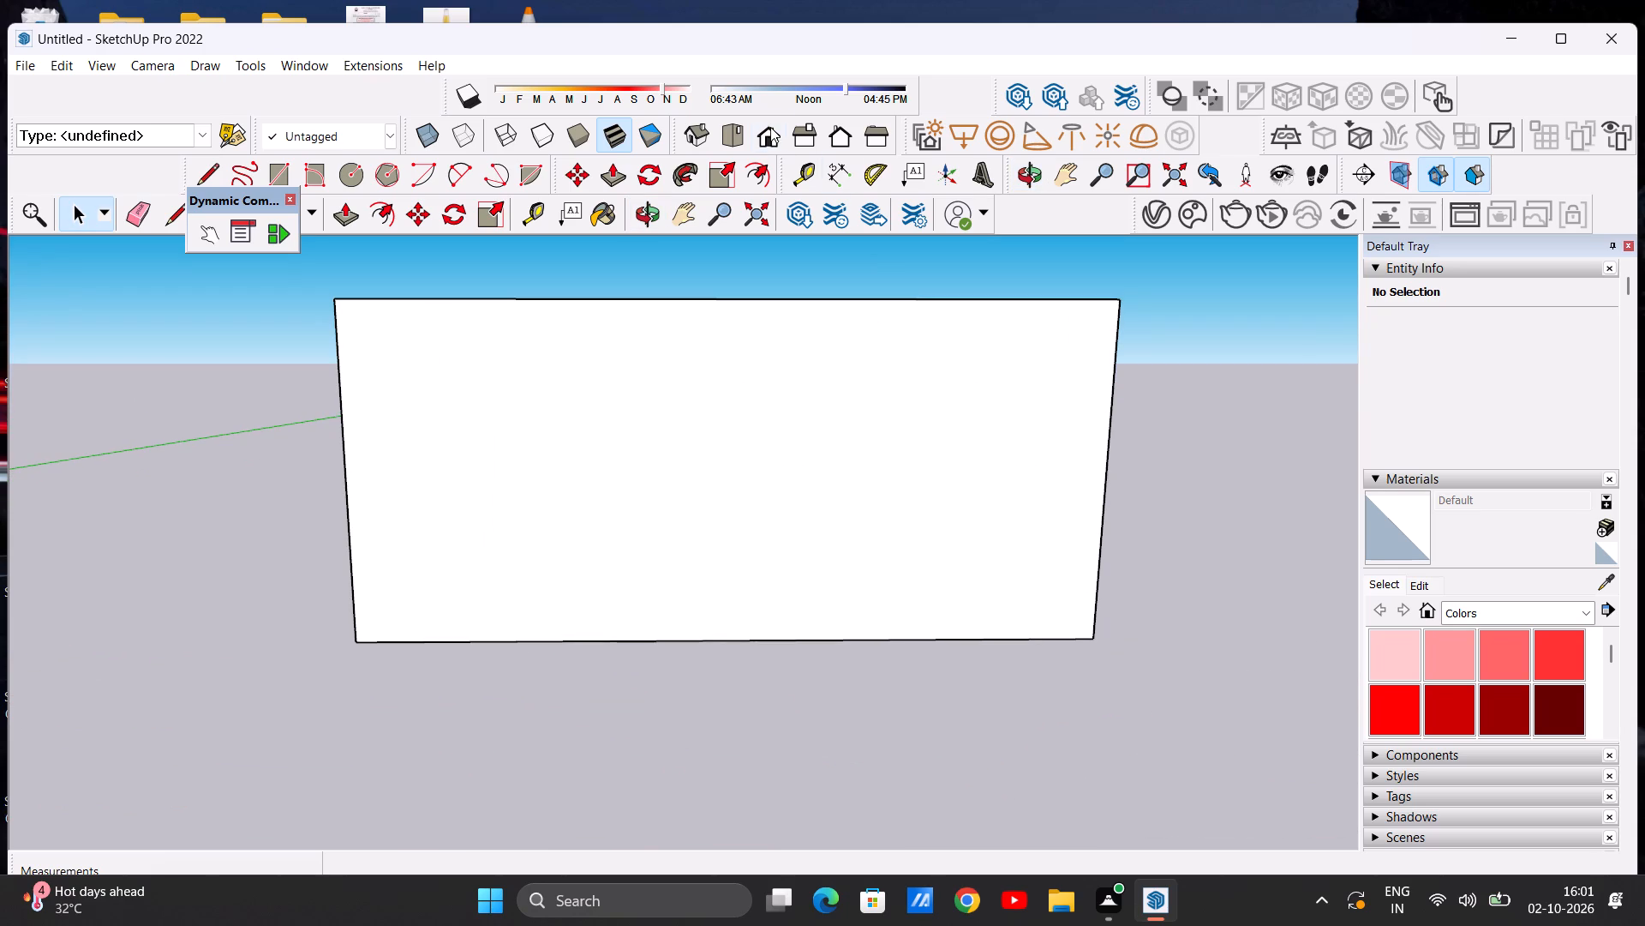
left_click(770, 127)
scroll(988, 481, "down", 6)
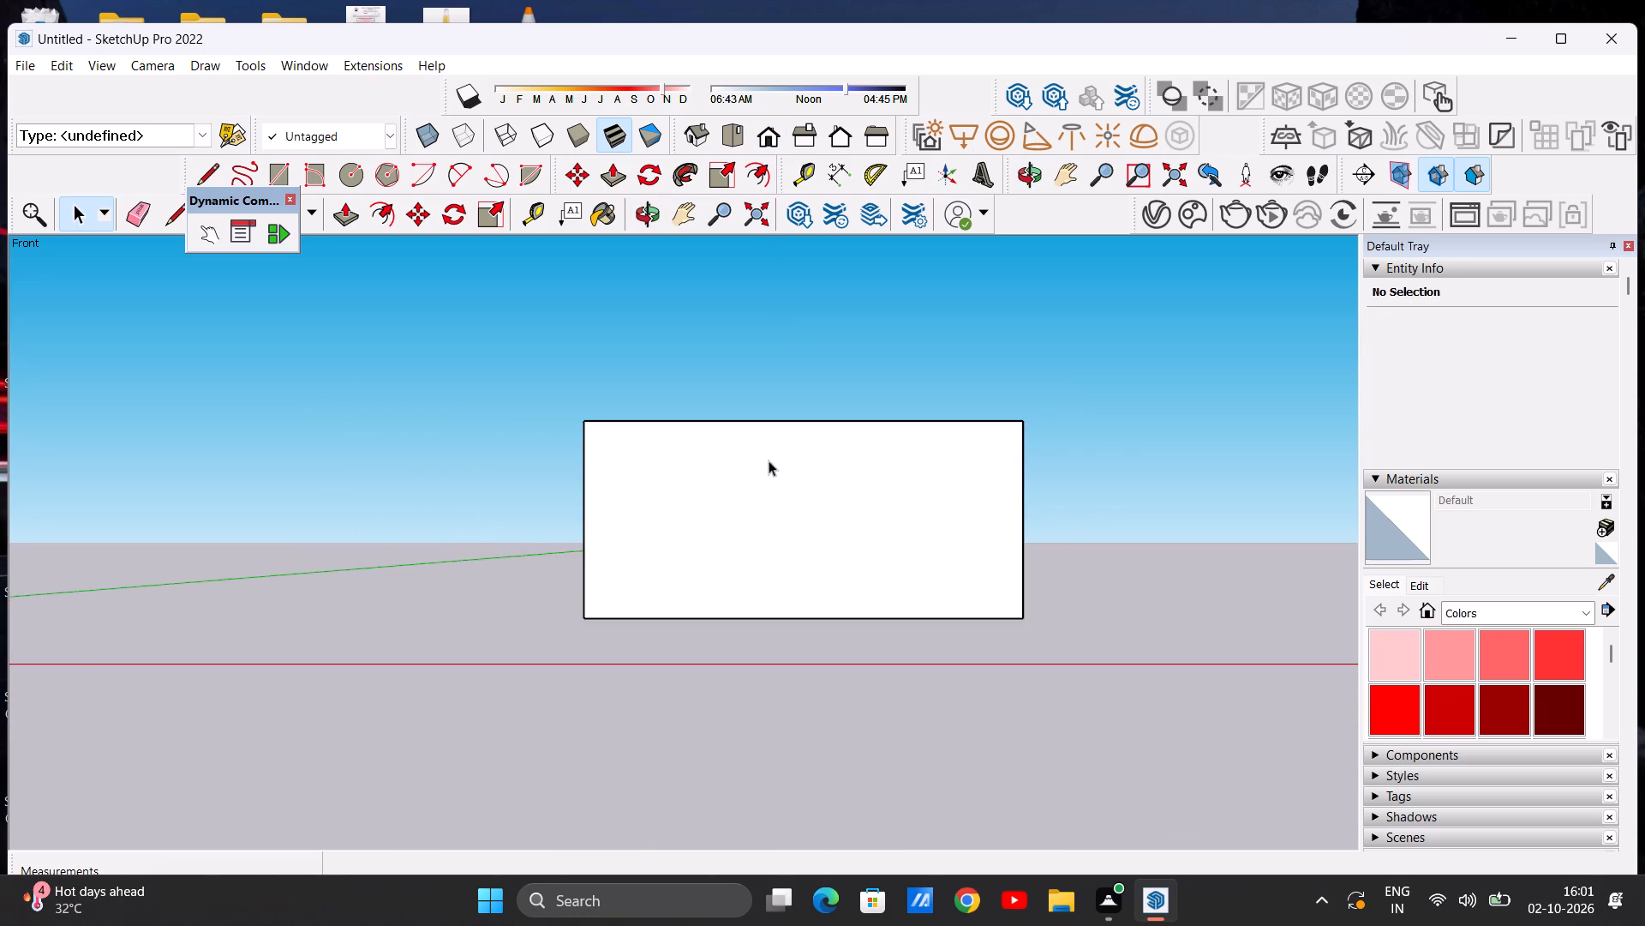
scroll(774, 452, "up", 3)
scroll(889, 441, "up", 2)
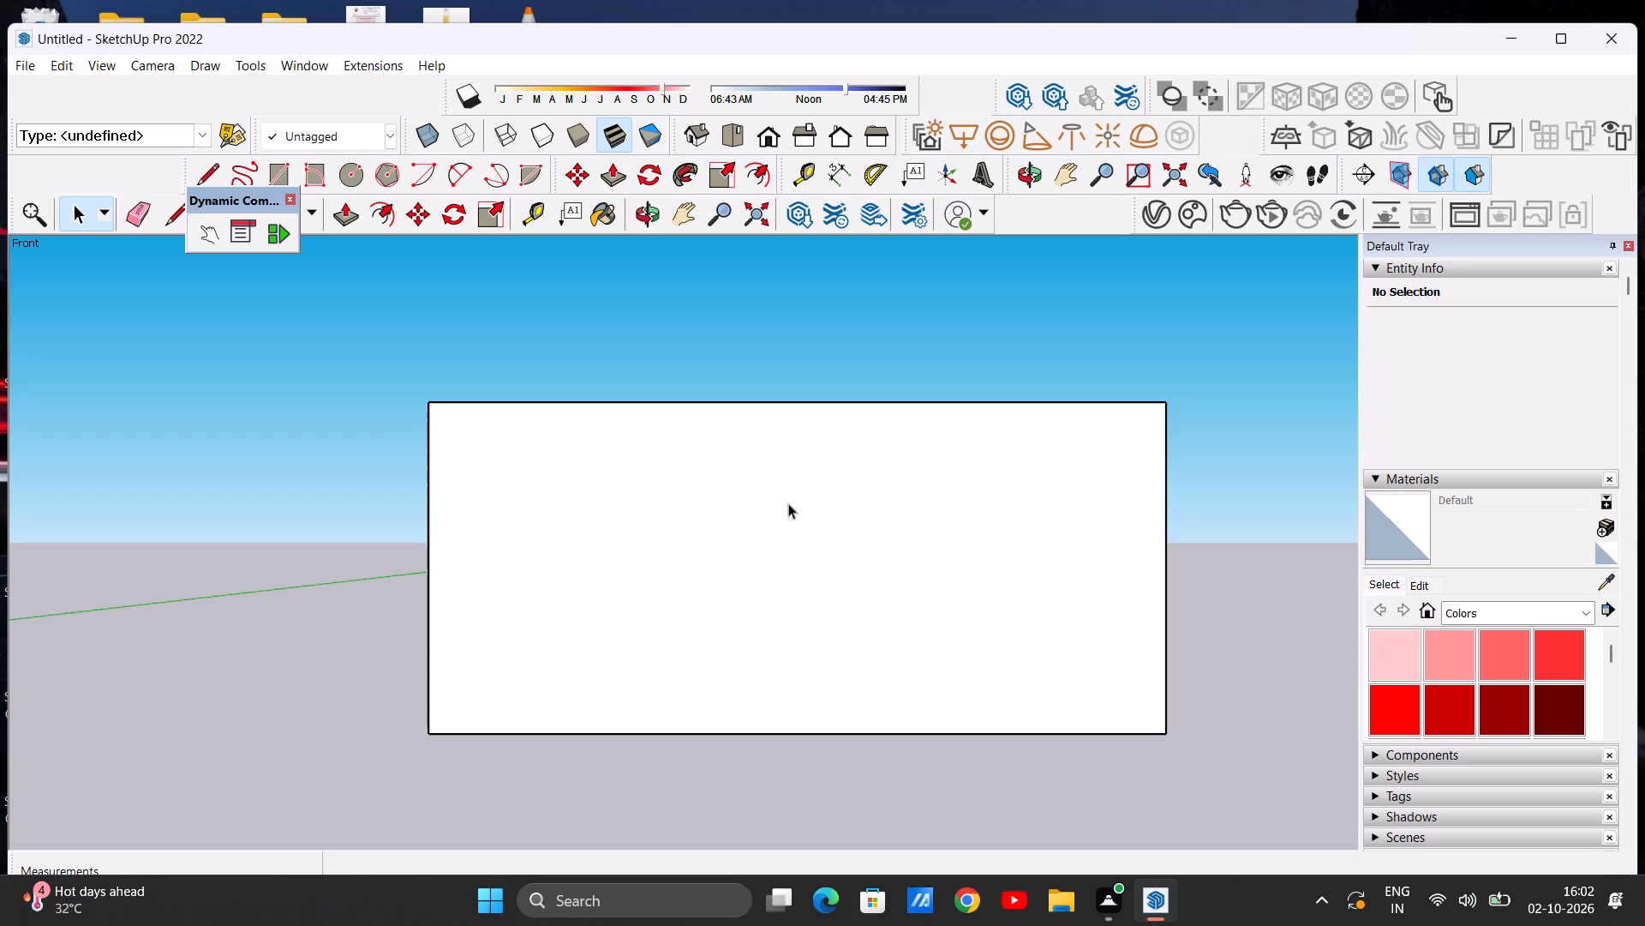
scroll(788, 503, "down", 3)
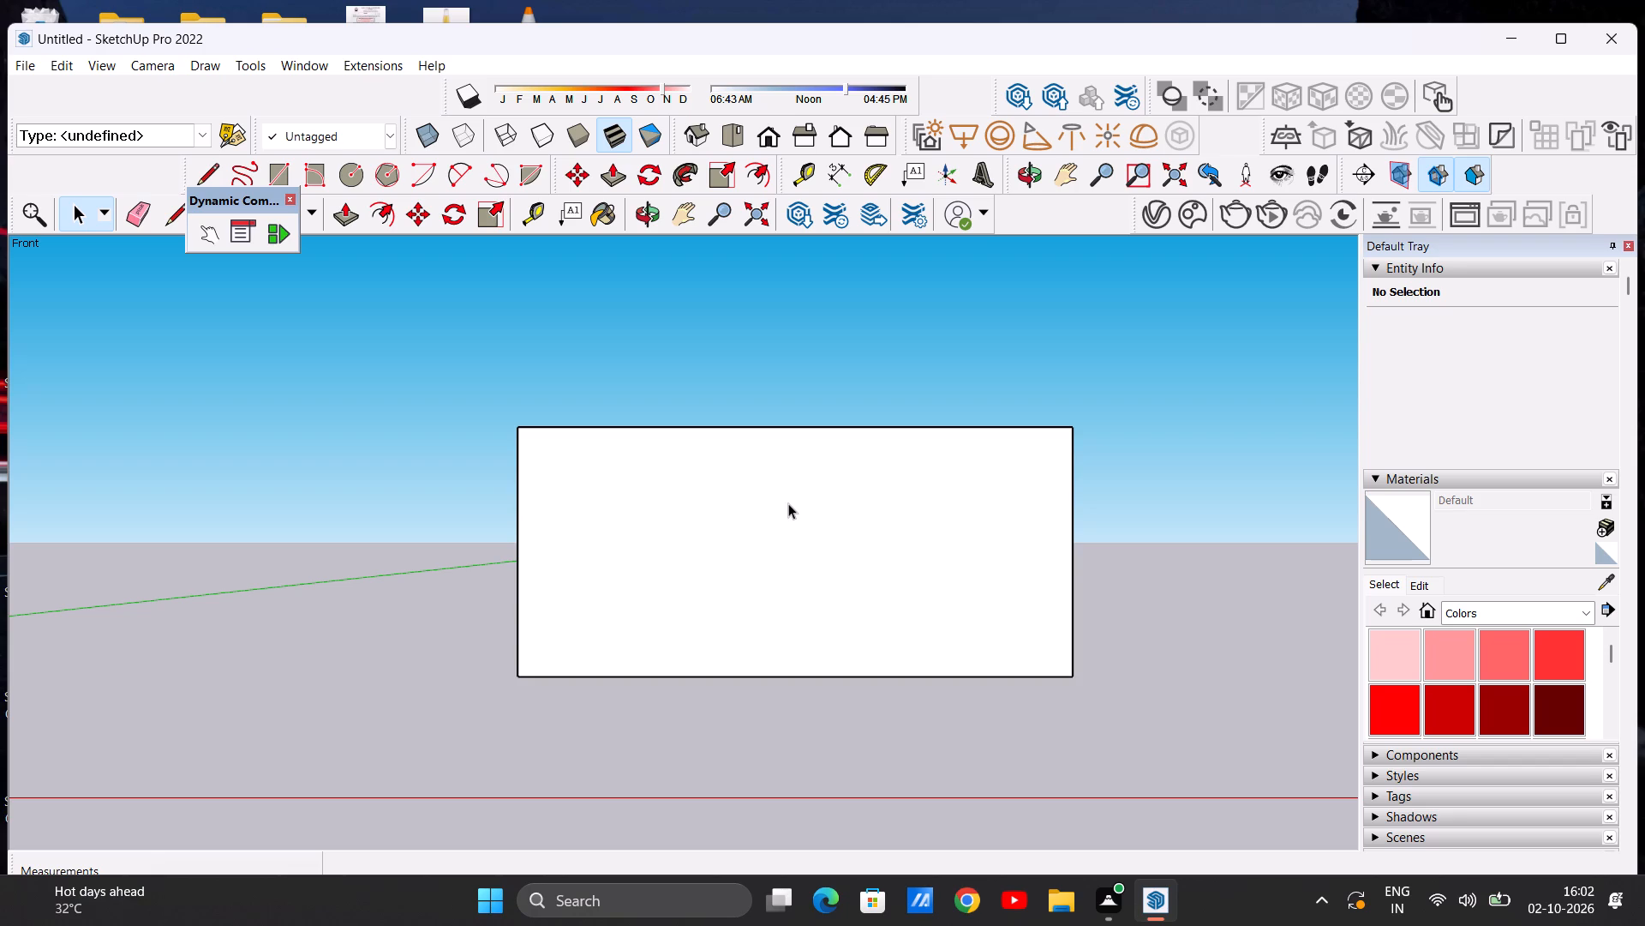
scroll(791, 503, "down", 3)
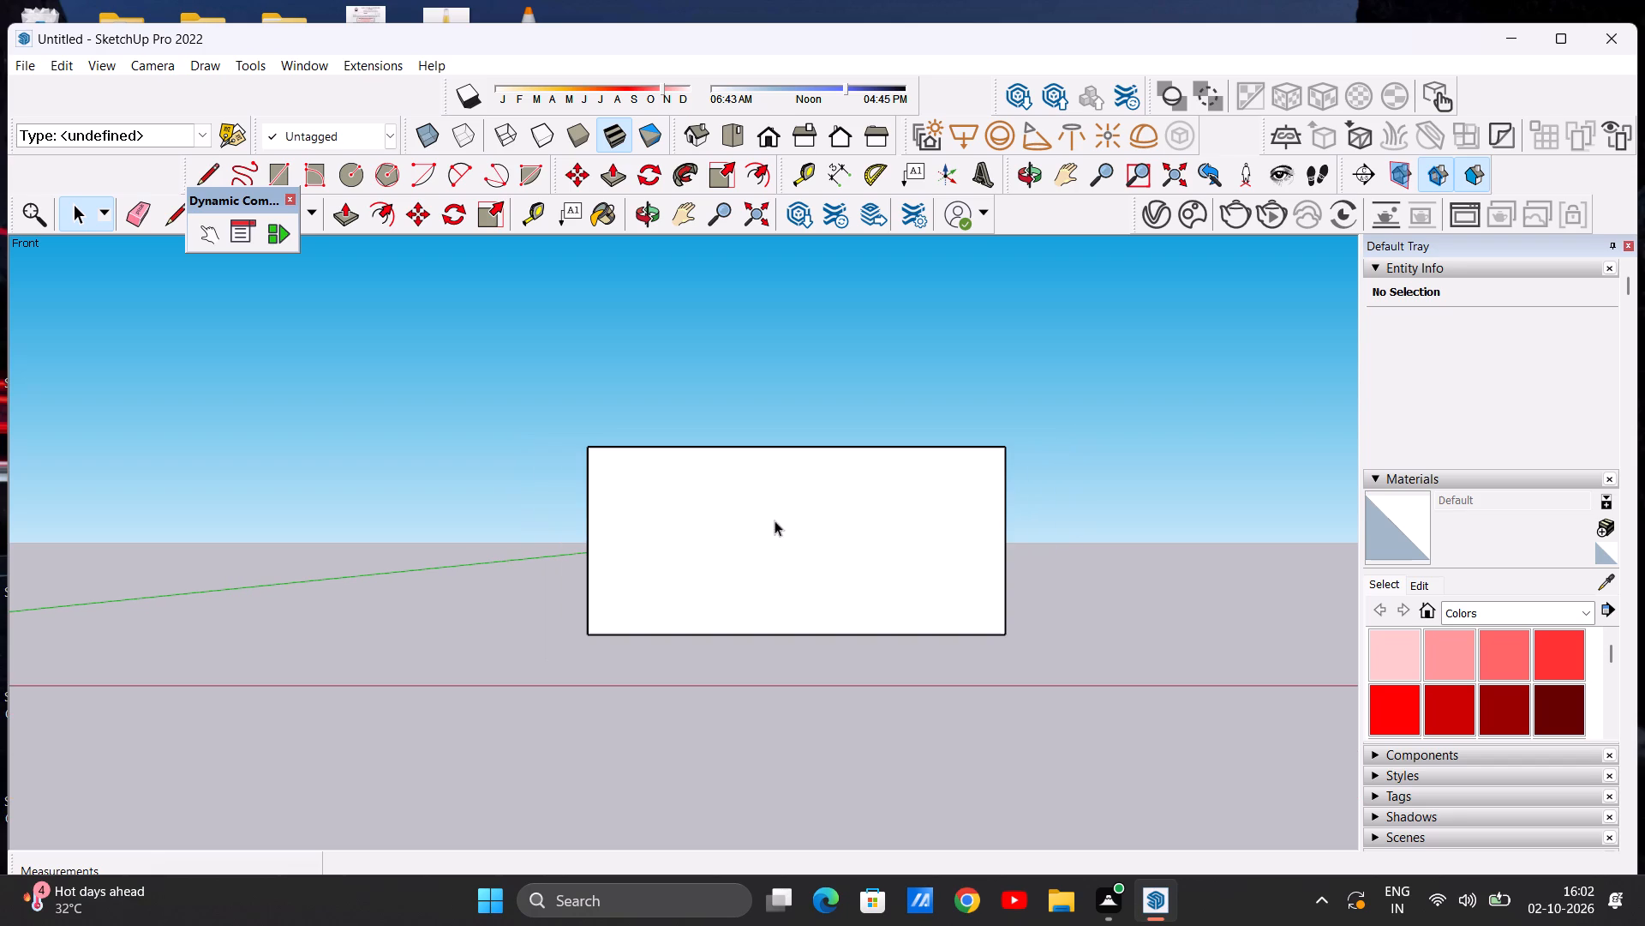
scroll(761, 523, "up", 1)
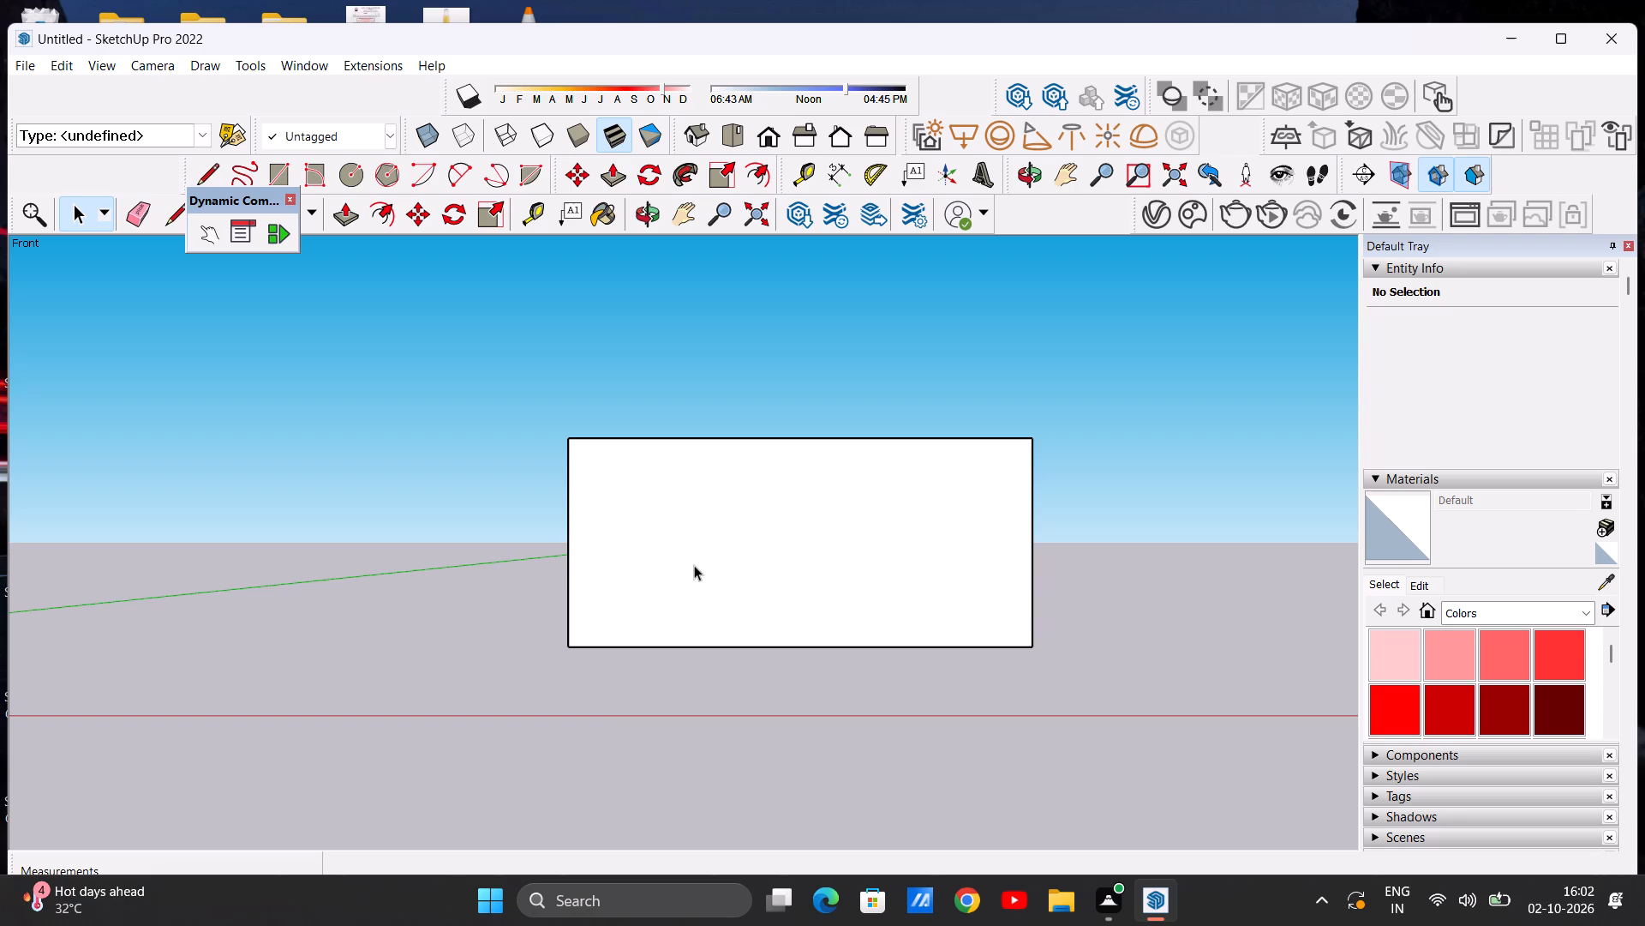
scroll(710, 563, "down", 3)
middle_click_drag(769, 566, 765, 842)
middle_click_drag(710, 586, 708, 649)
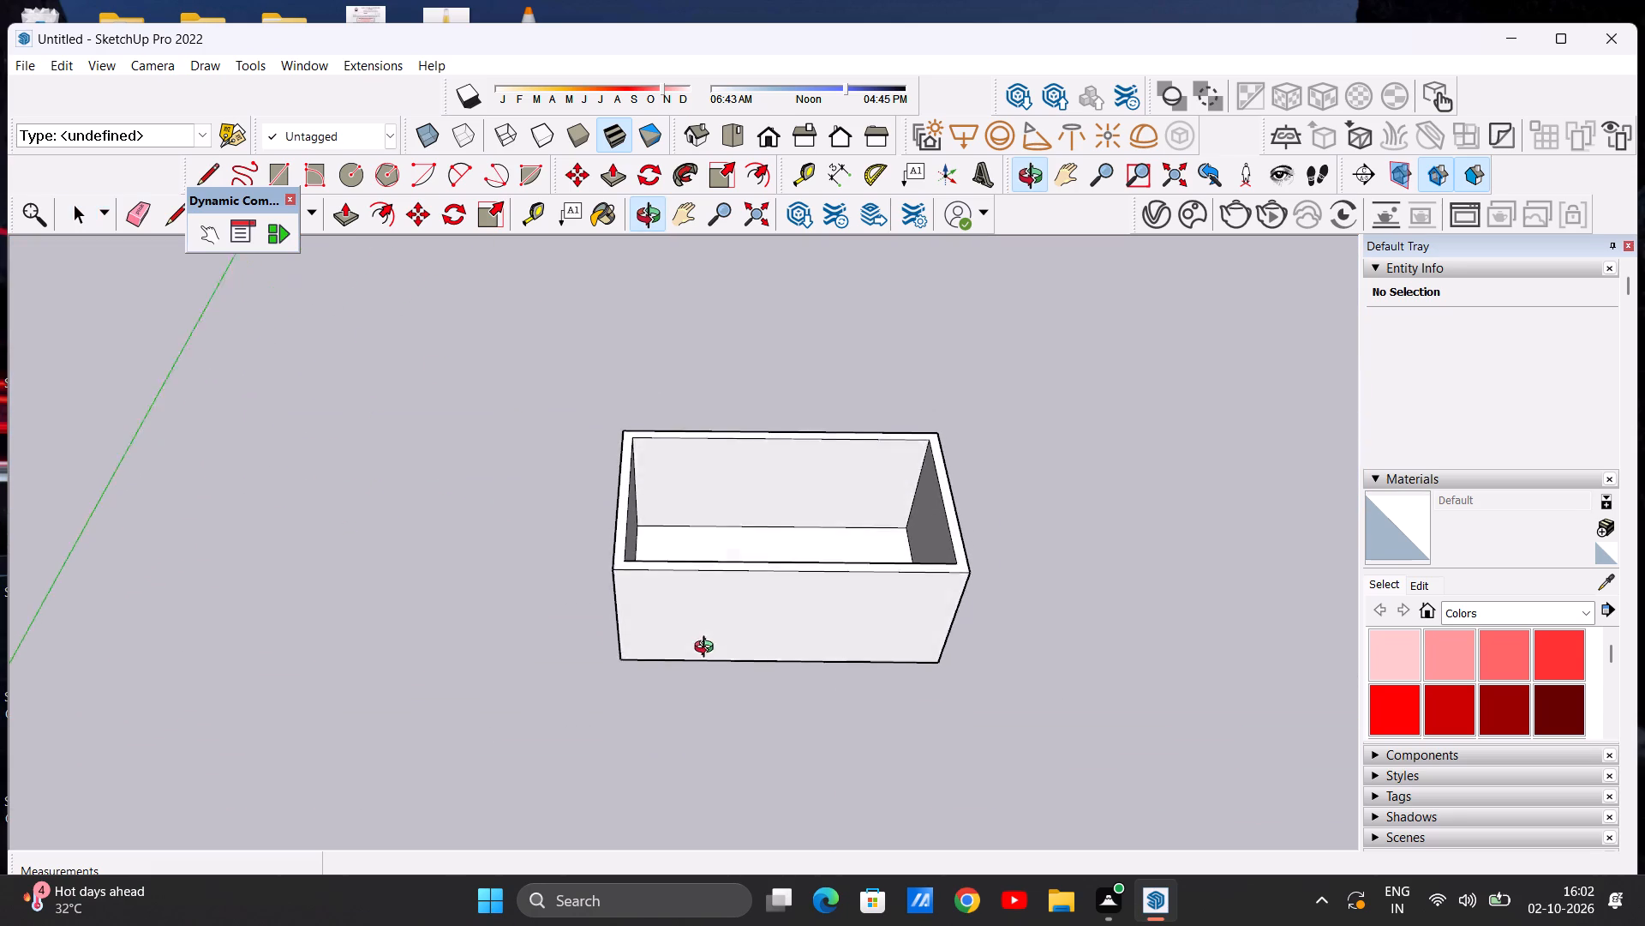
middle_click_drag(708, 649, 687, 754)
scroll(756, 568, "up", 1)
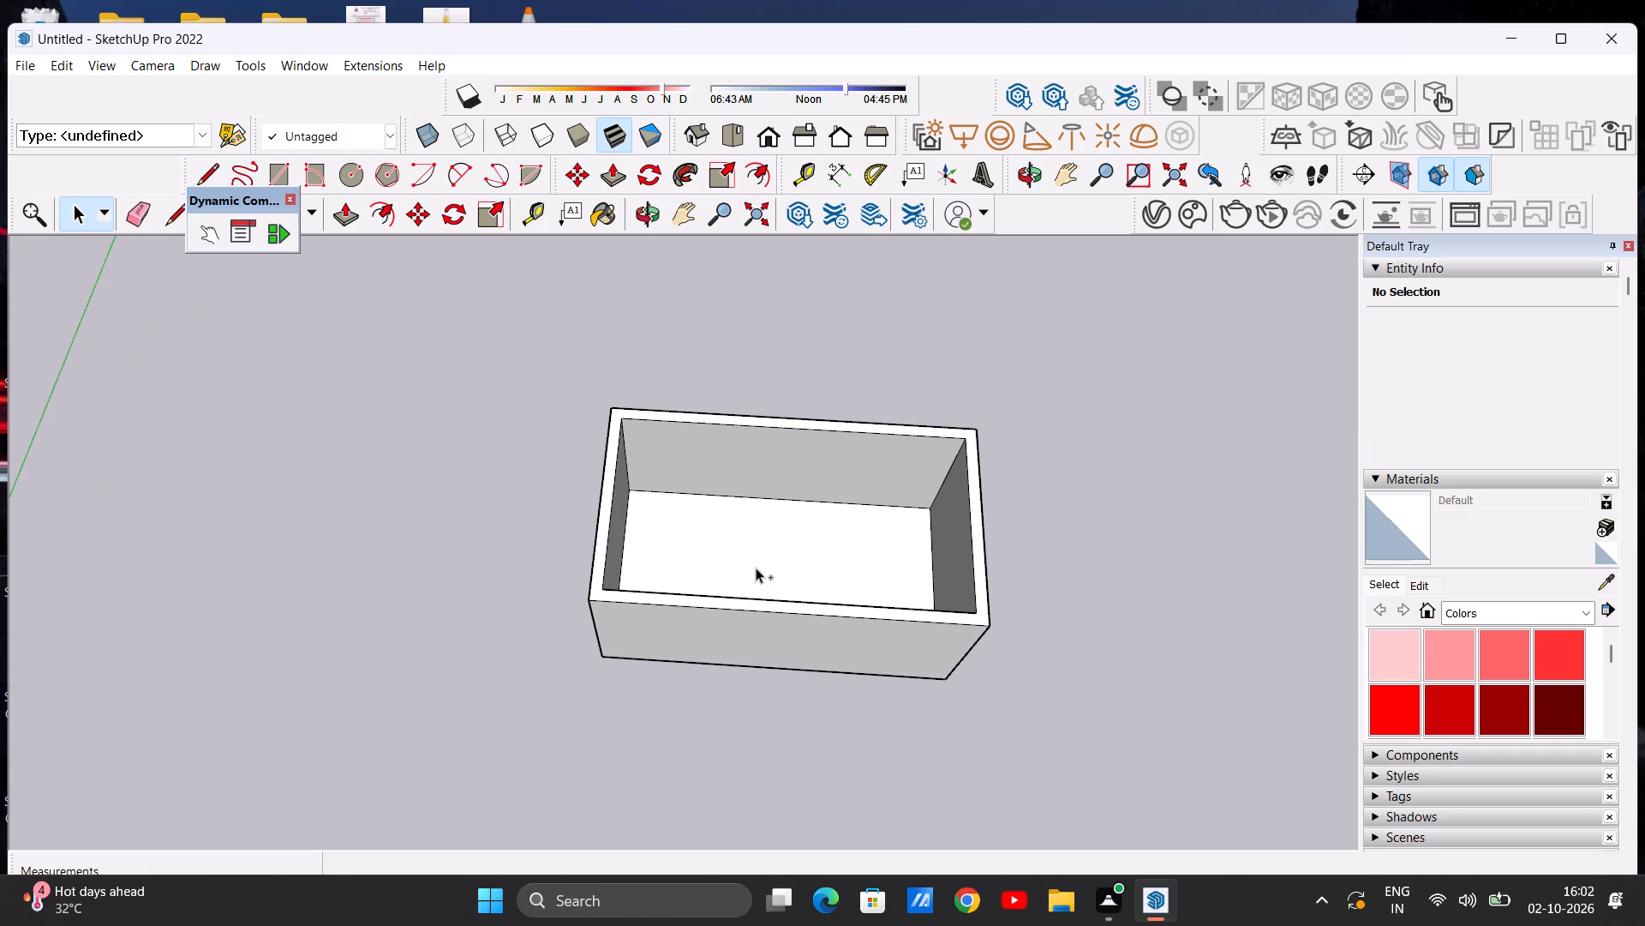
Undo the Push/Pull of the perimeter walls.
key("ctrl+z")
Examine the slab and its inset wall outline in the top view.
scroll(608, 564, "down", 2)
middle_click_drag(649, 590, 649, 681)
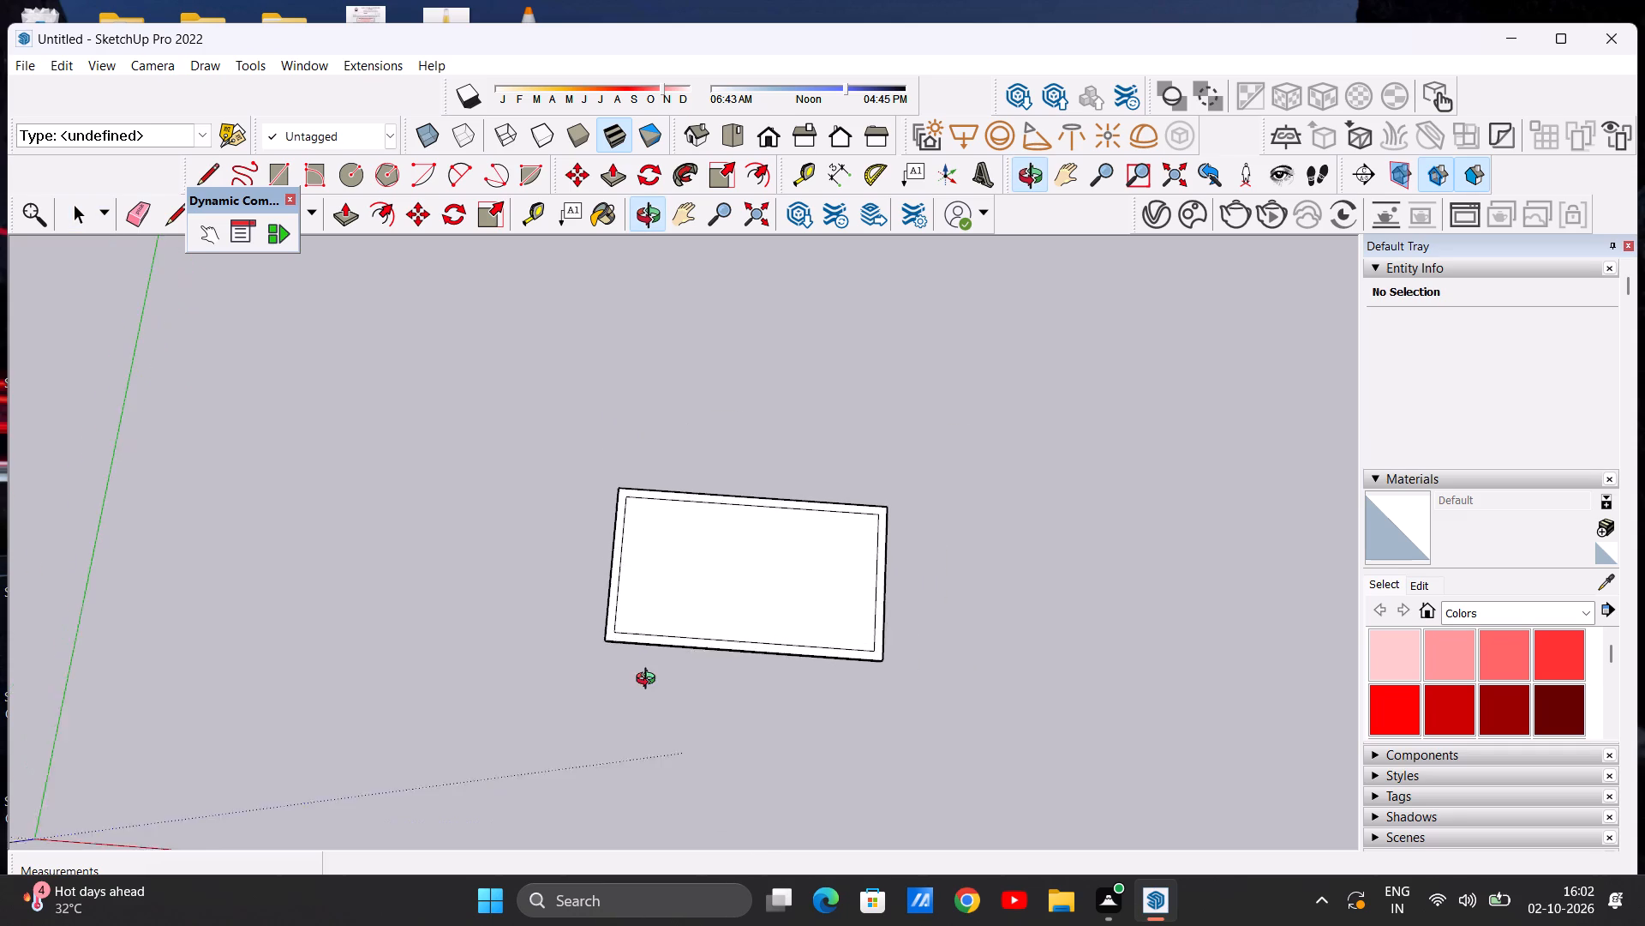
middle_click_drag(649, 681, 659, 699)
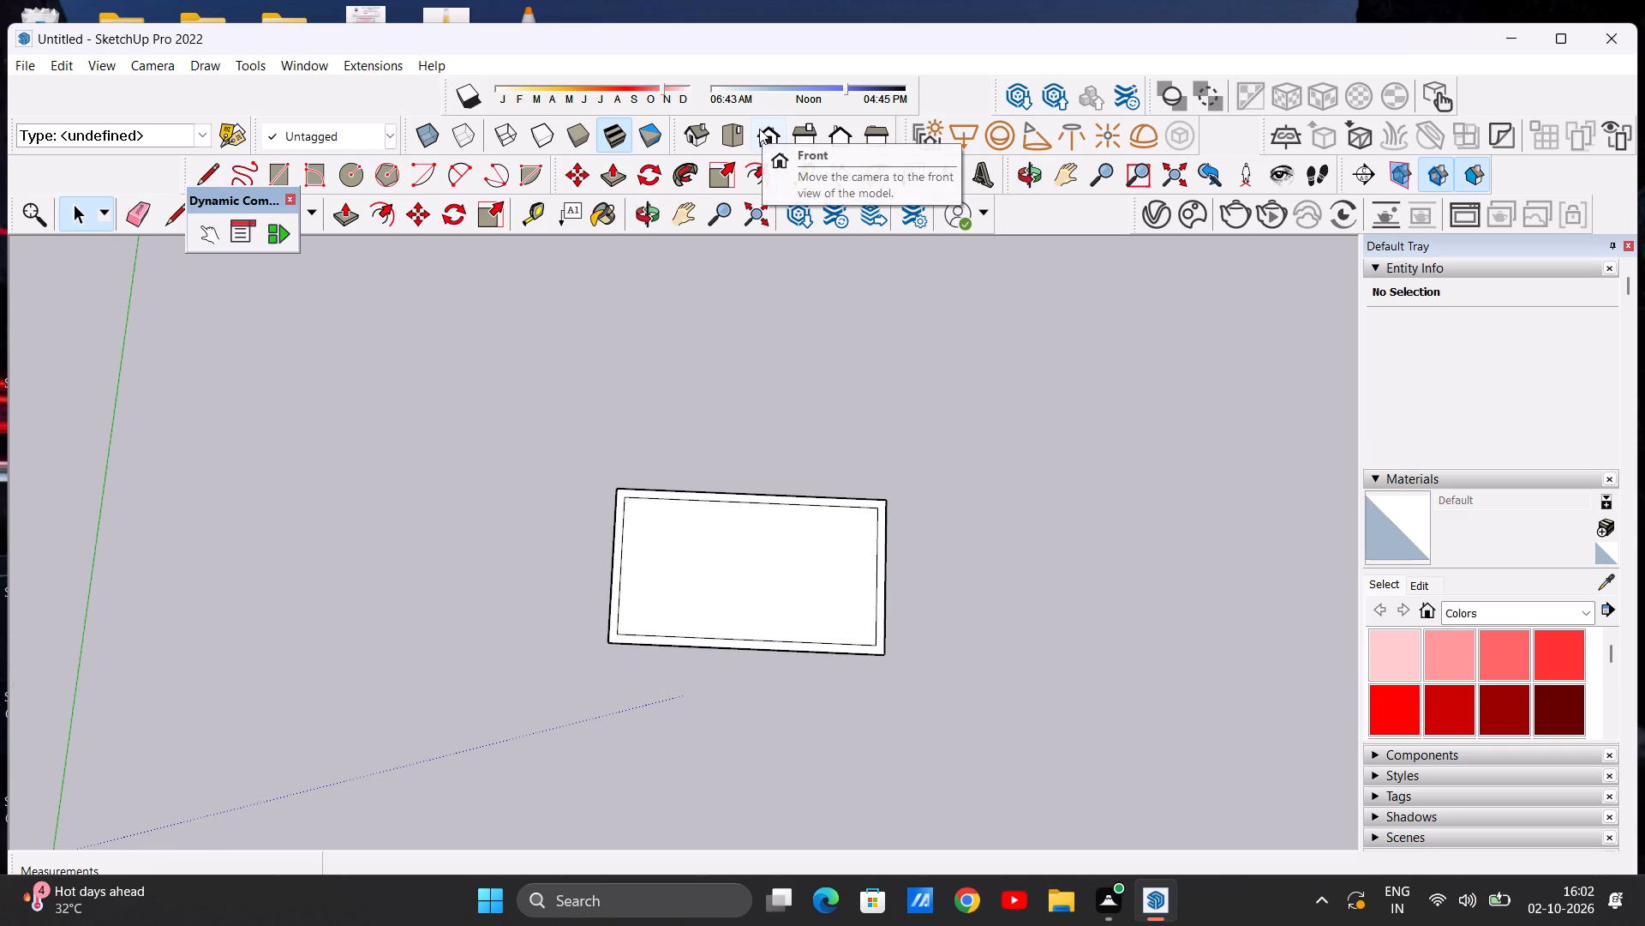
left_click(759, 129)
left_click(734, 128)
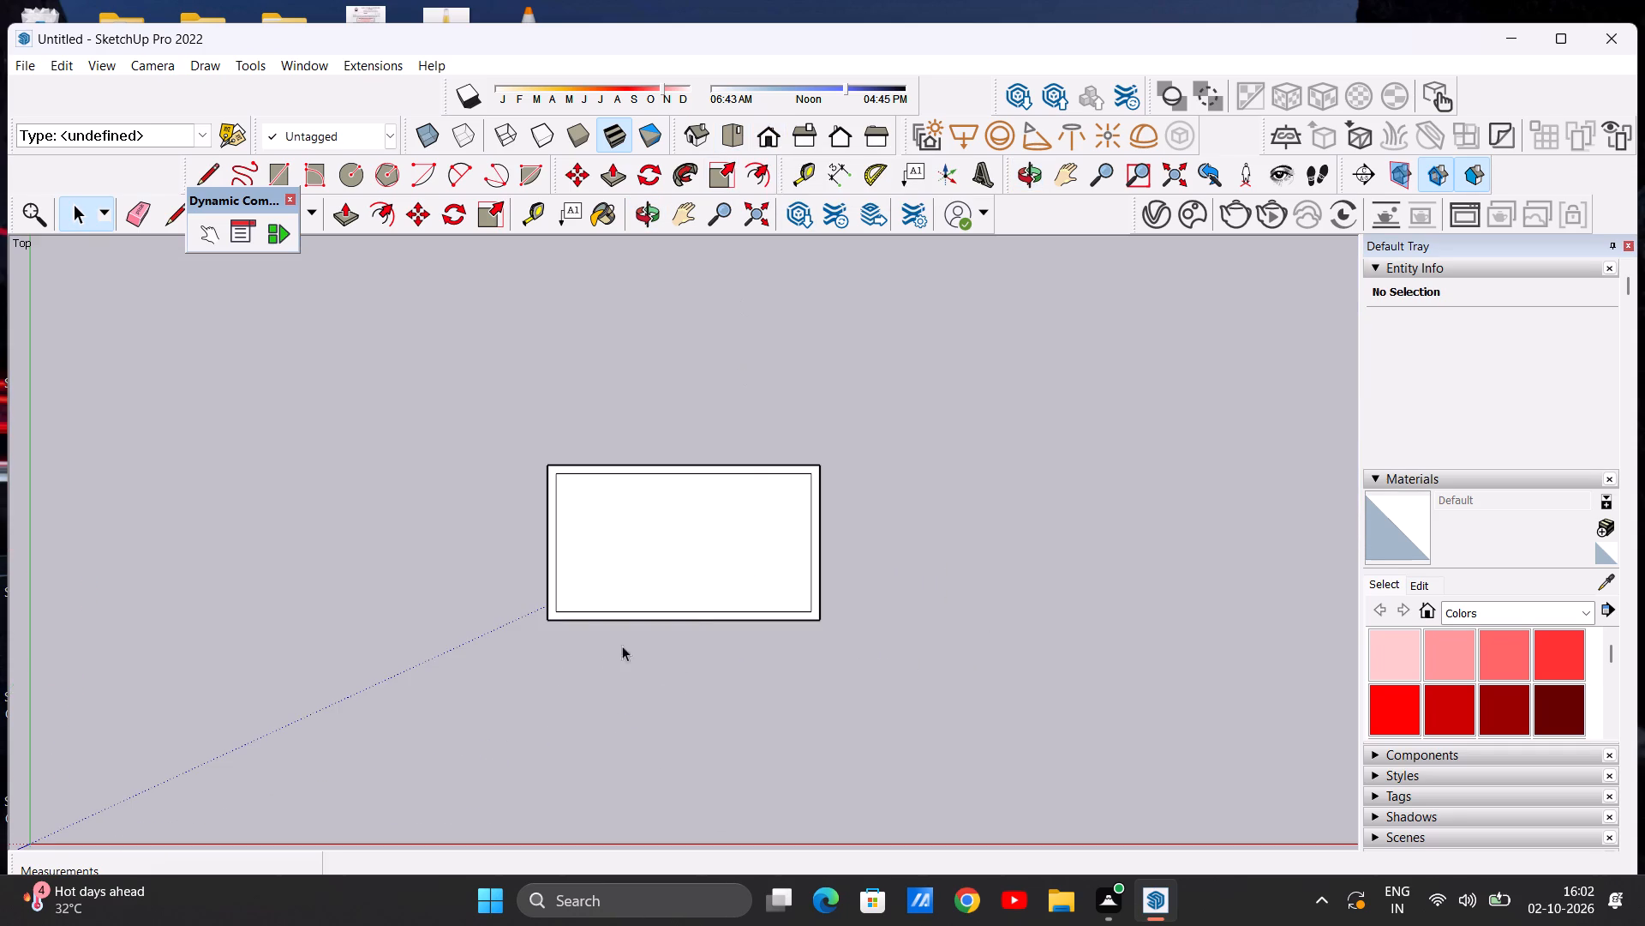
scroll(560, 663, "up", 7)
scroll(563, 559, "down", 3)
scroll(713, 496, "up", 2)
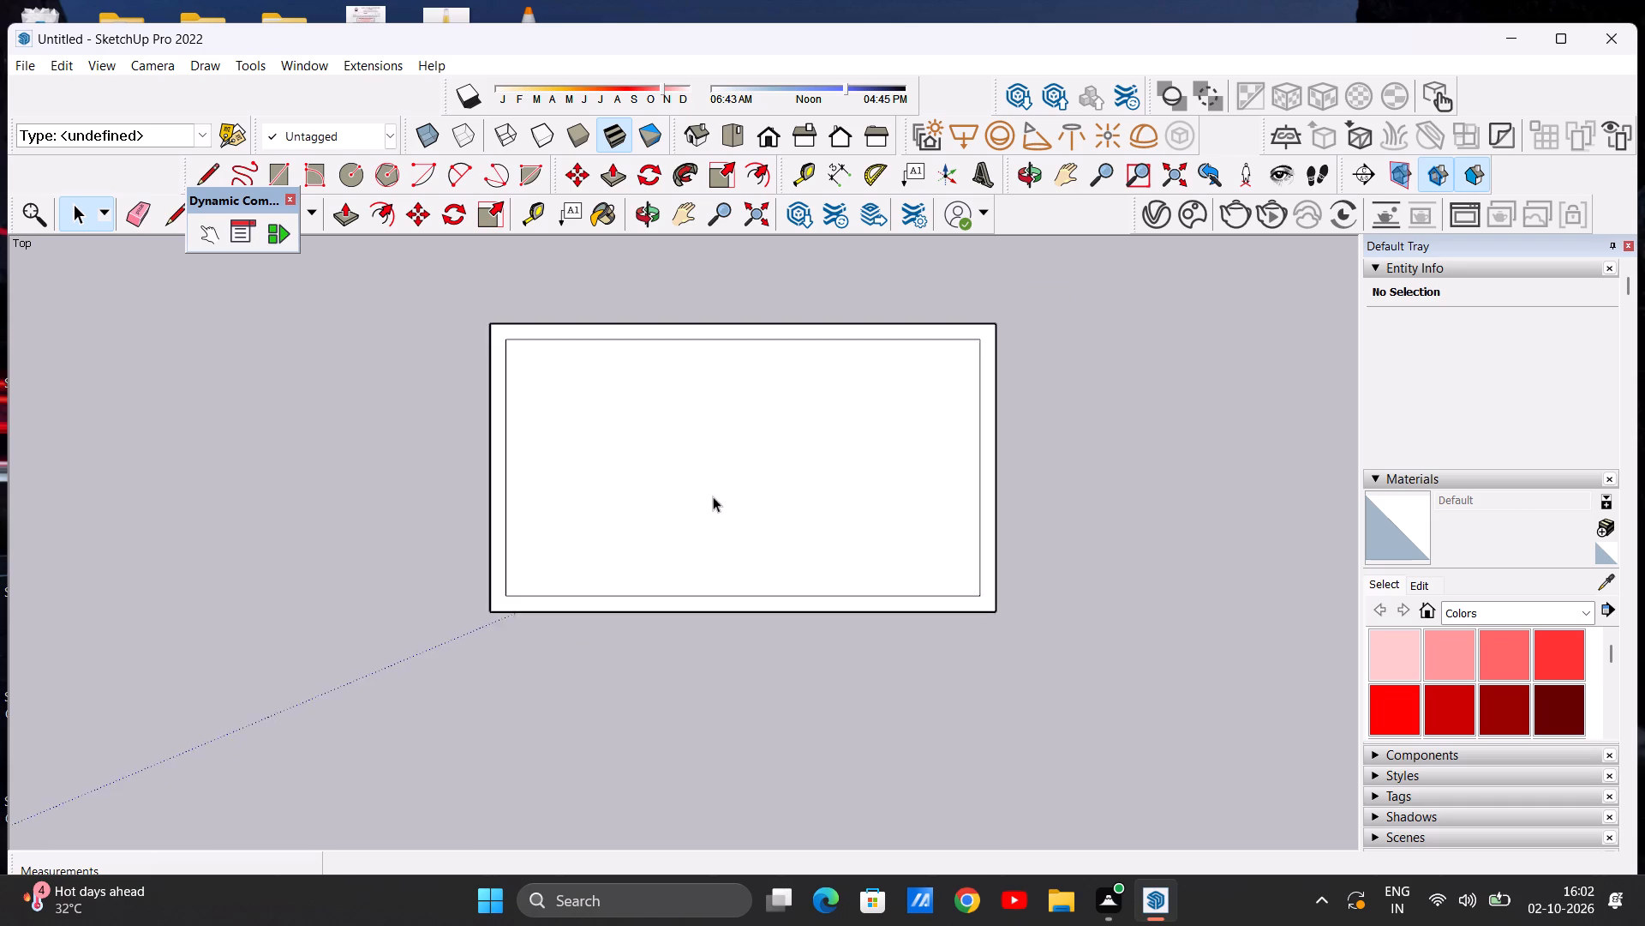
scroll(713, 496, "up", 2)
scroll(691, 514, "down", 4)
scroll(749, 422, "up", 6)
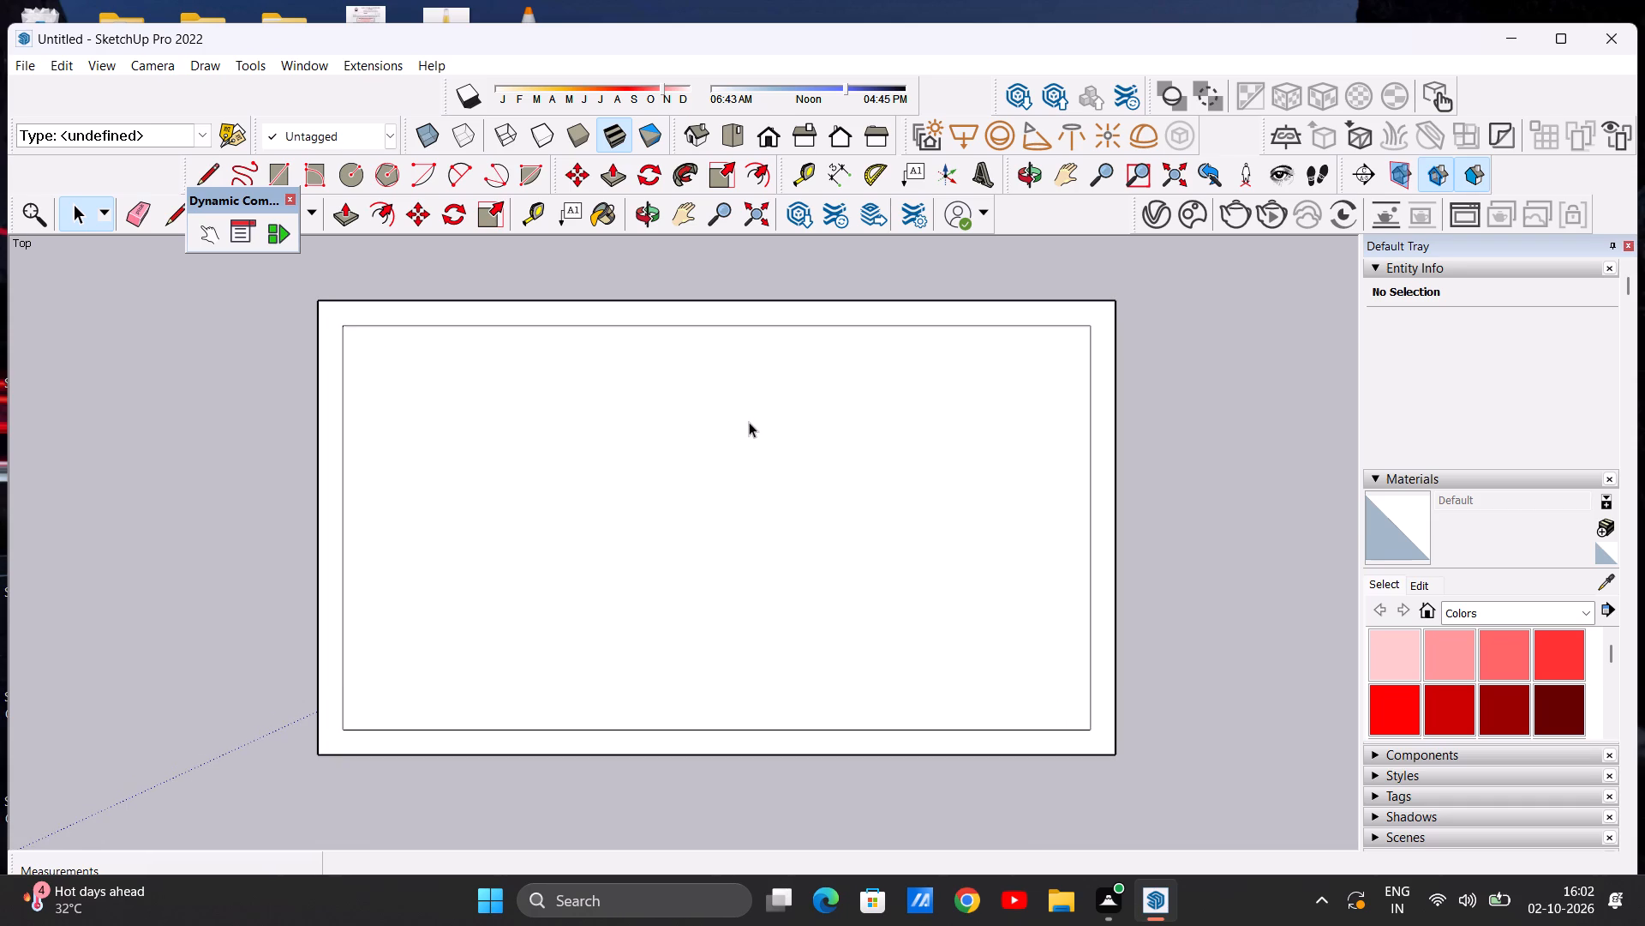
scroll(751, 420, "down", 2)
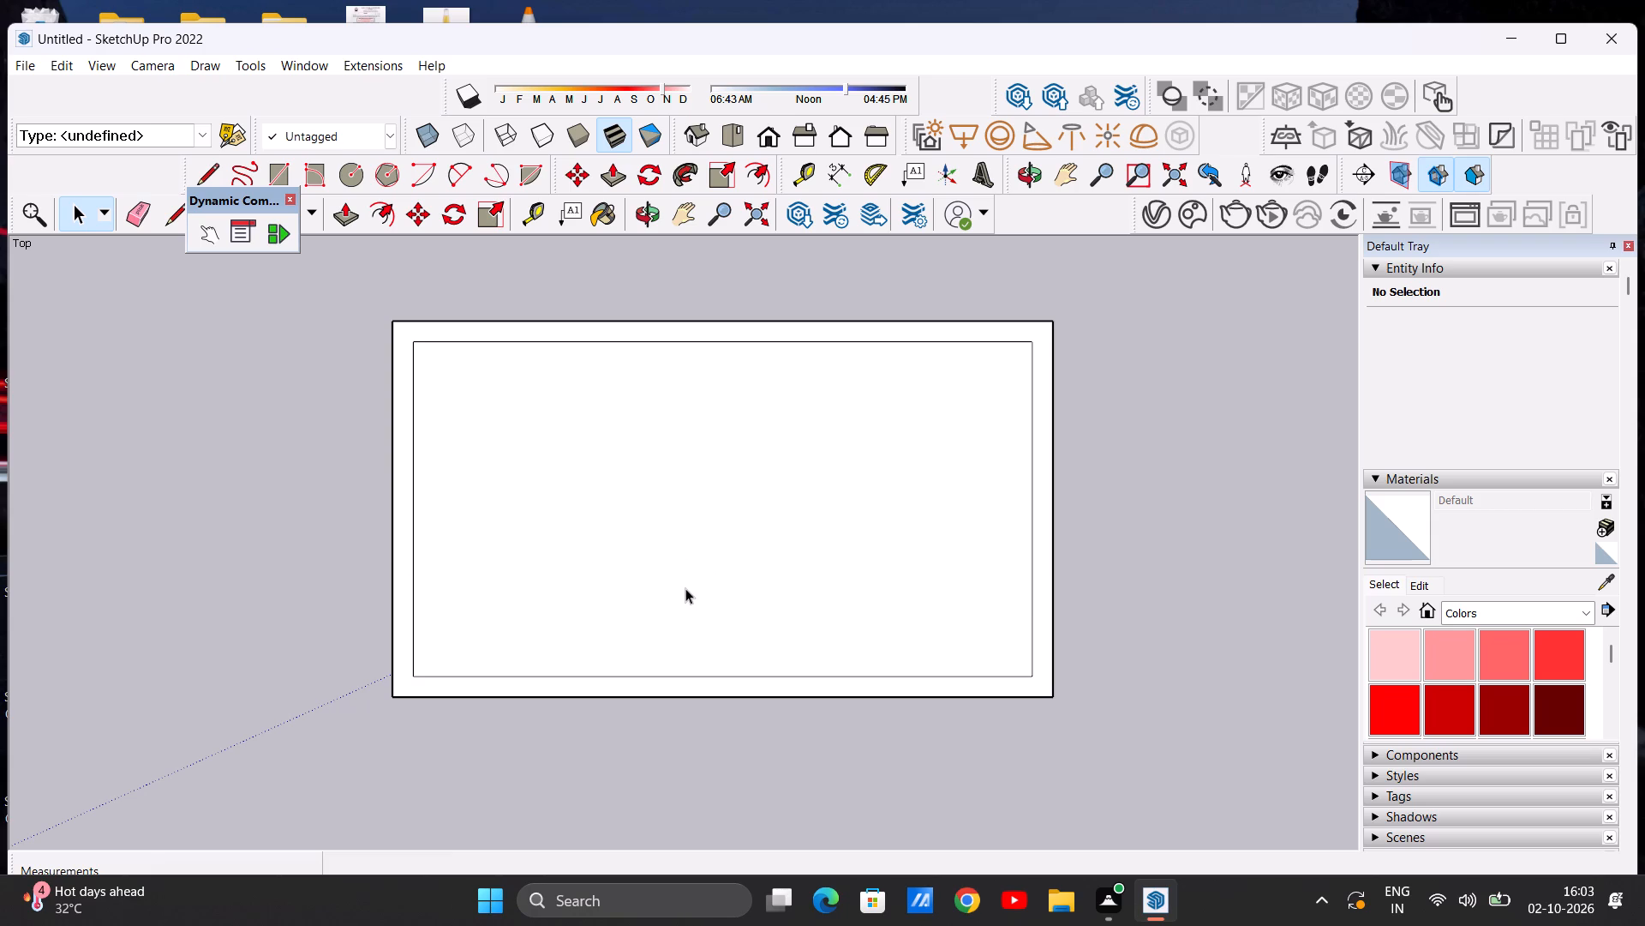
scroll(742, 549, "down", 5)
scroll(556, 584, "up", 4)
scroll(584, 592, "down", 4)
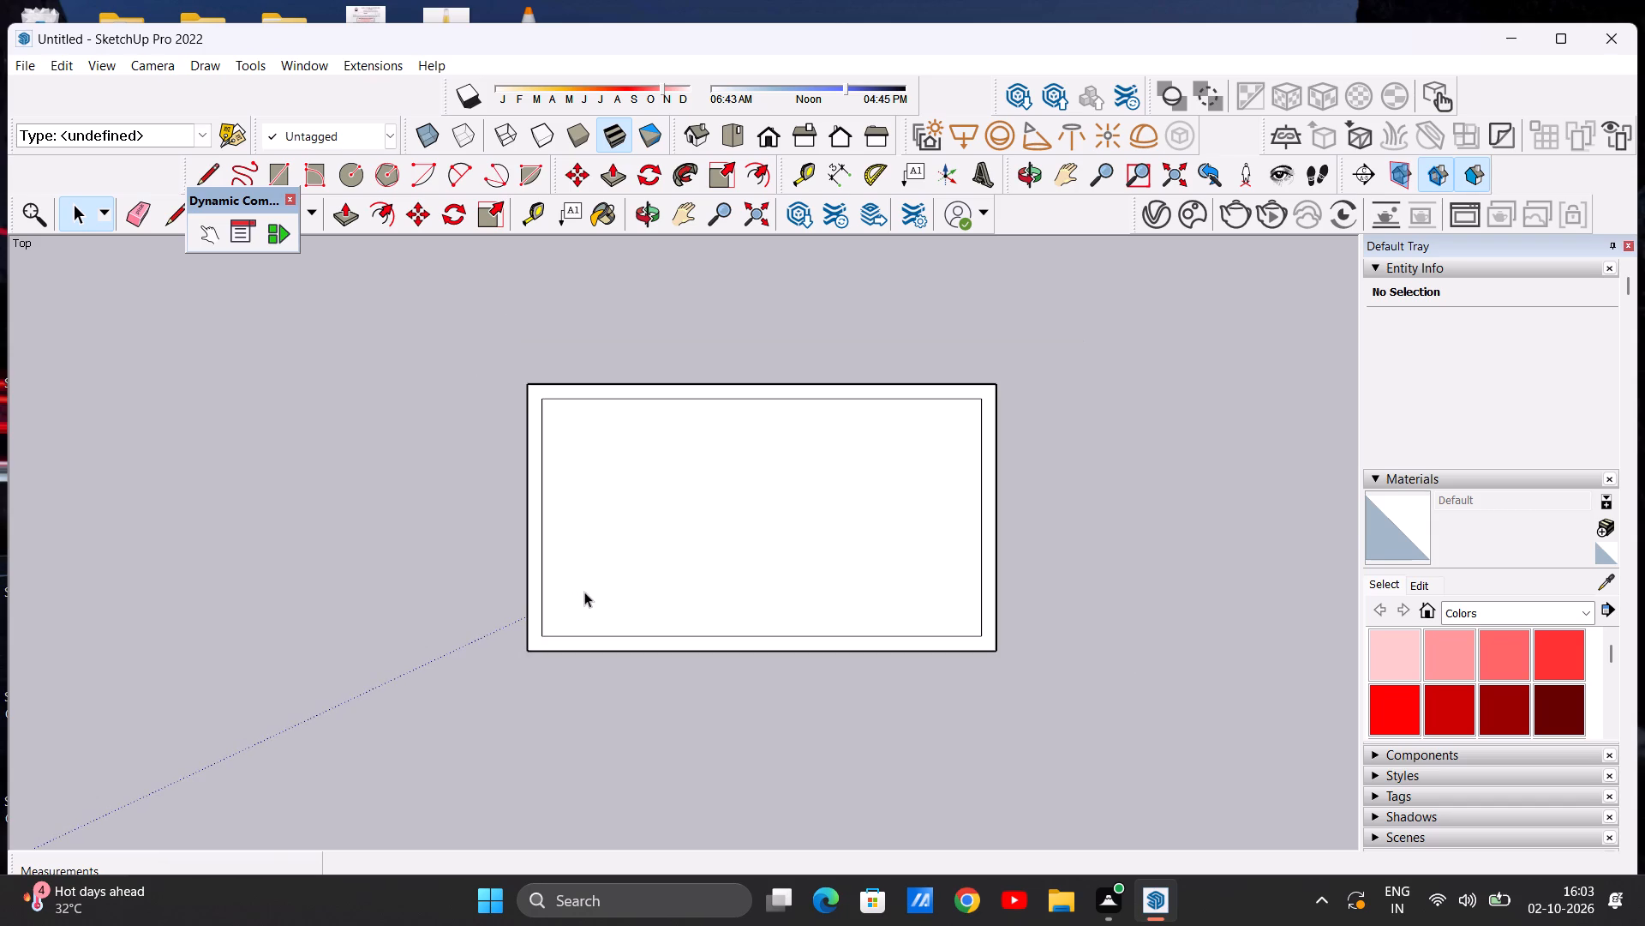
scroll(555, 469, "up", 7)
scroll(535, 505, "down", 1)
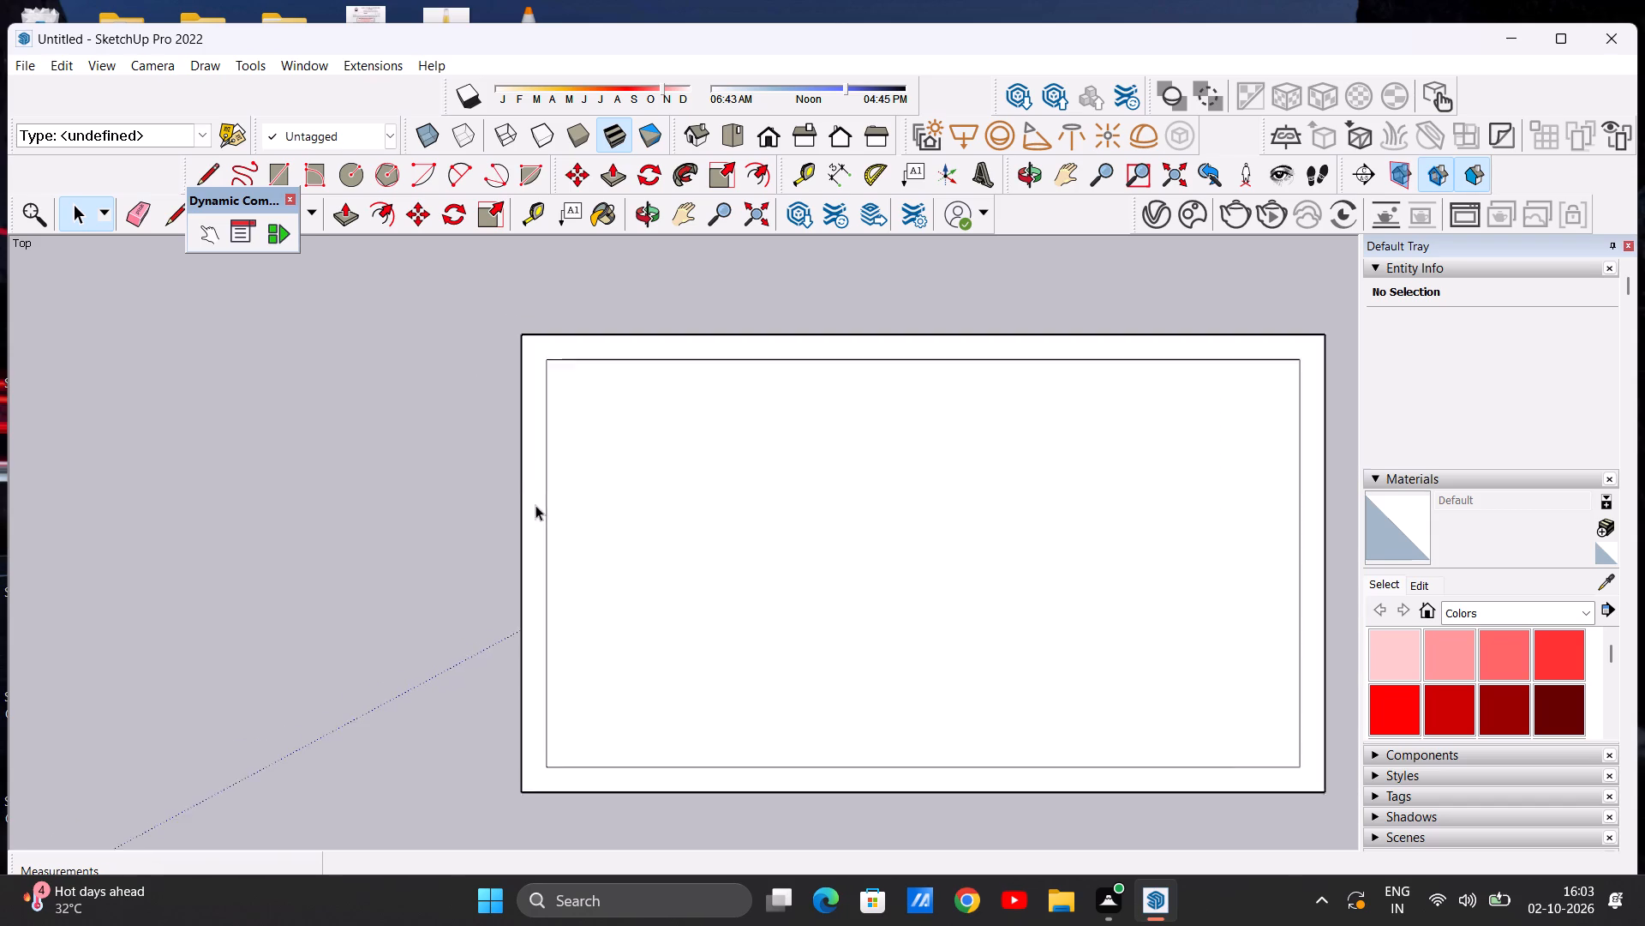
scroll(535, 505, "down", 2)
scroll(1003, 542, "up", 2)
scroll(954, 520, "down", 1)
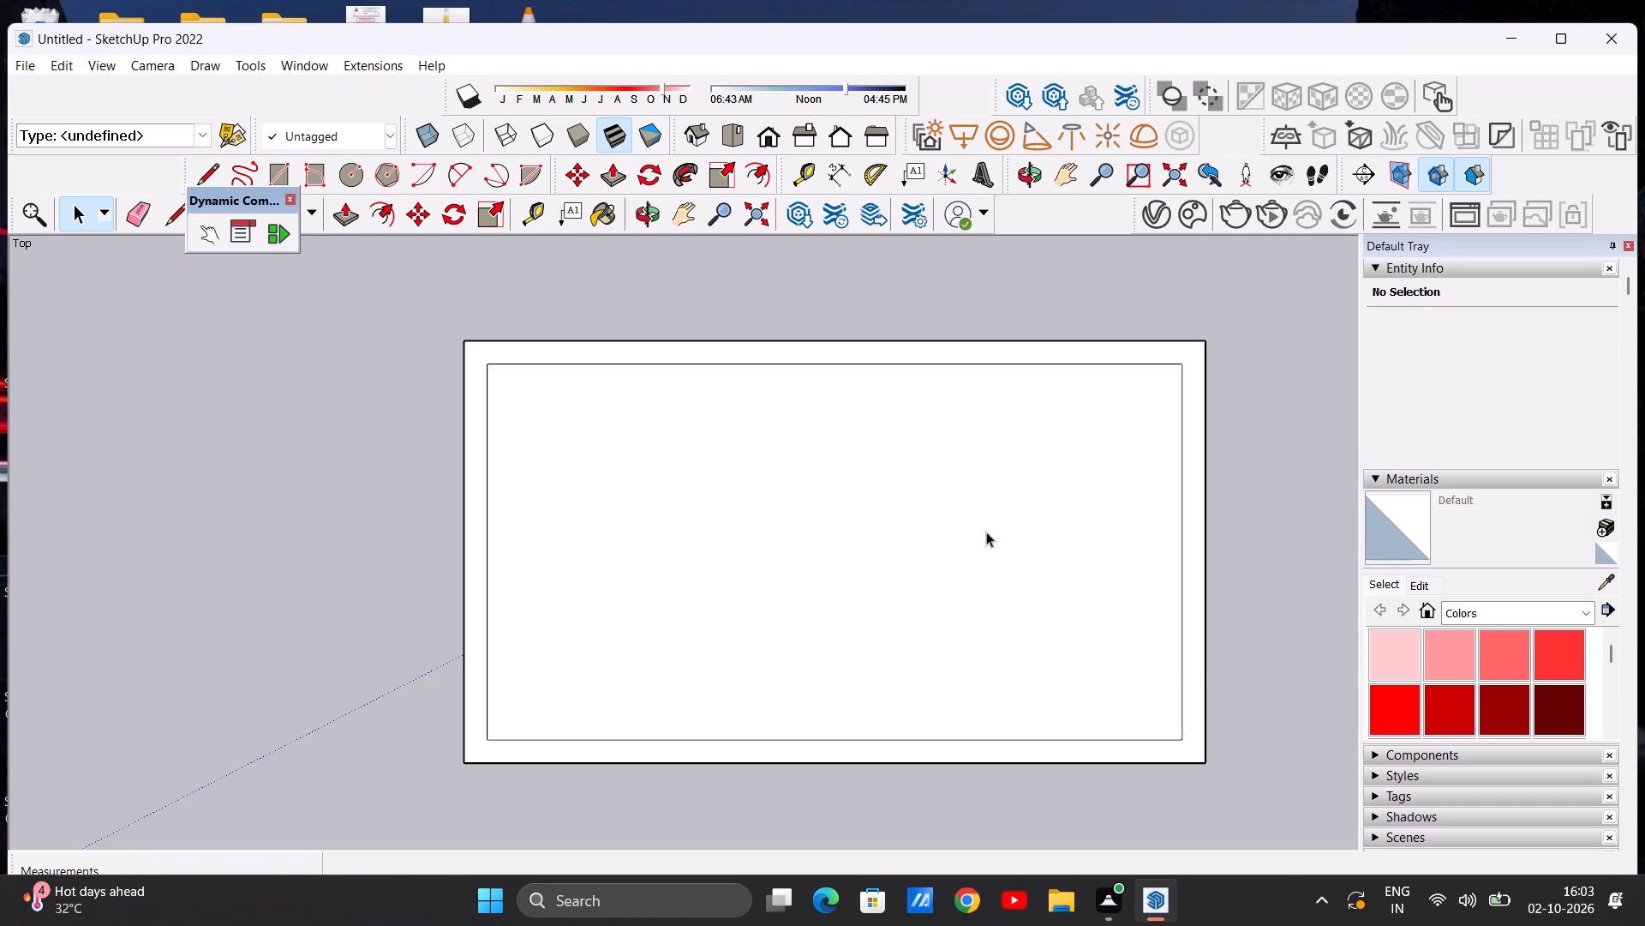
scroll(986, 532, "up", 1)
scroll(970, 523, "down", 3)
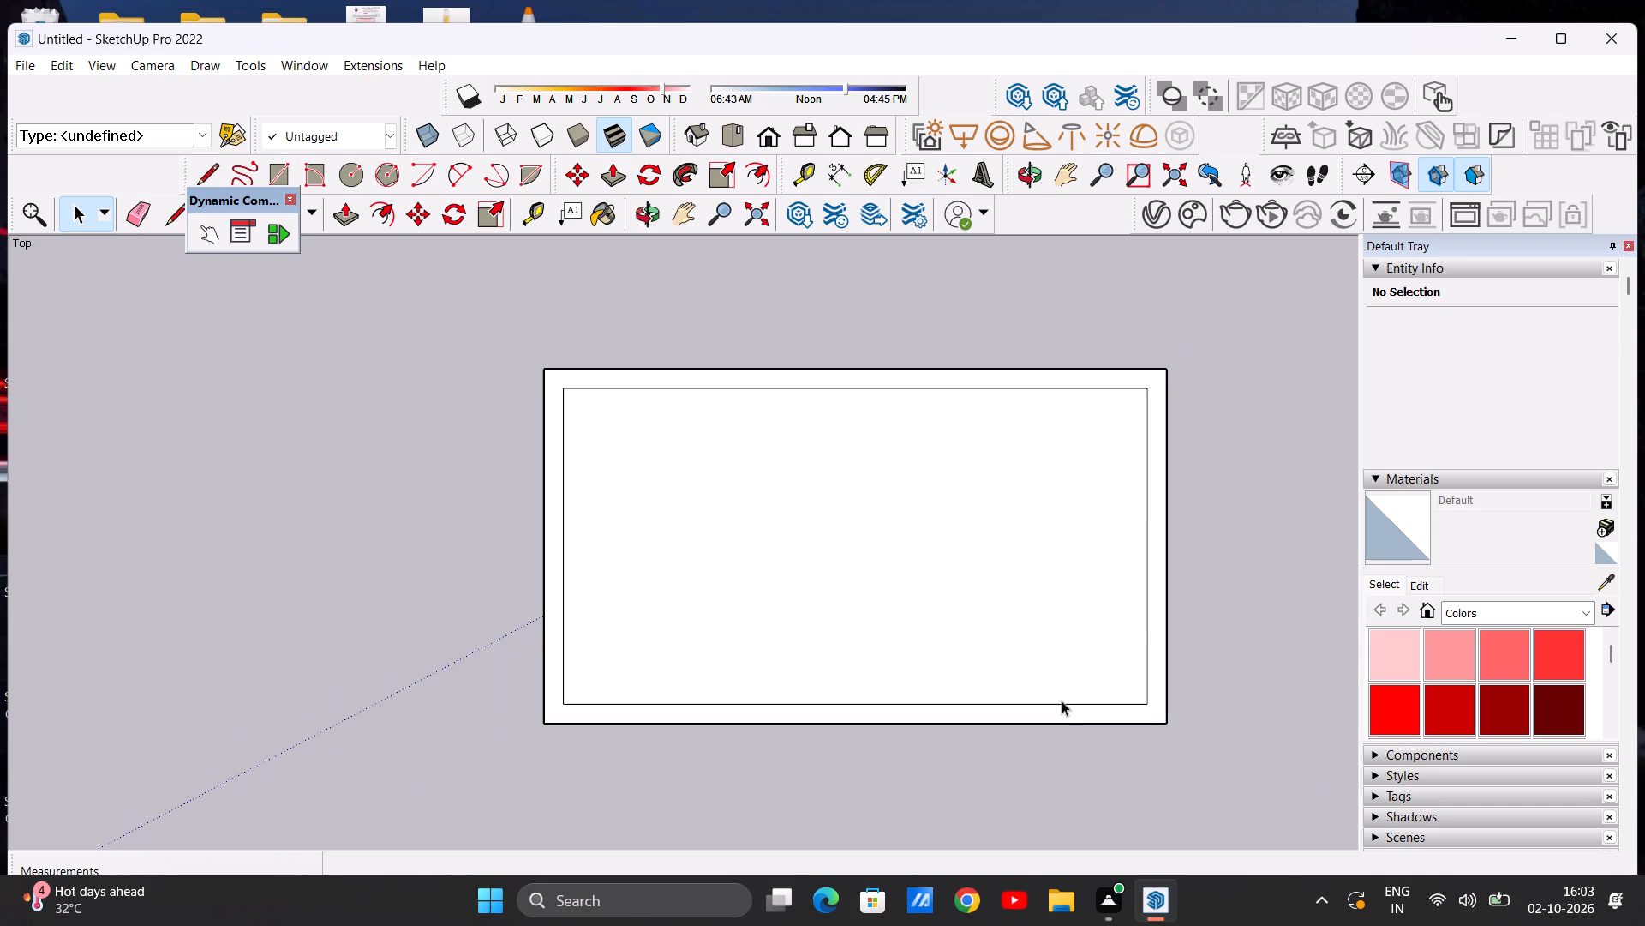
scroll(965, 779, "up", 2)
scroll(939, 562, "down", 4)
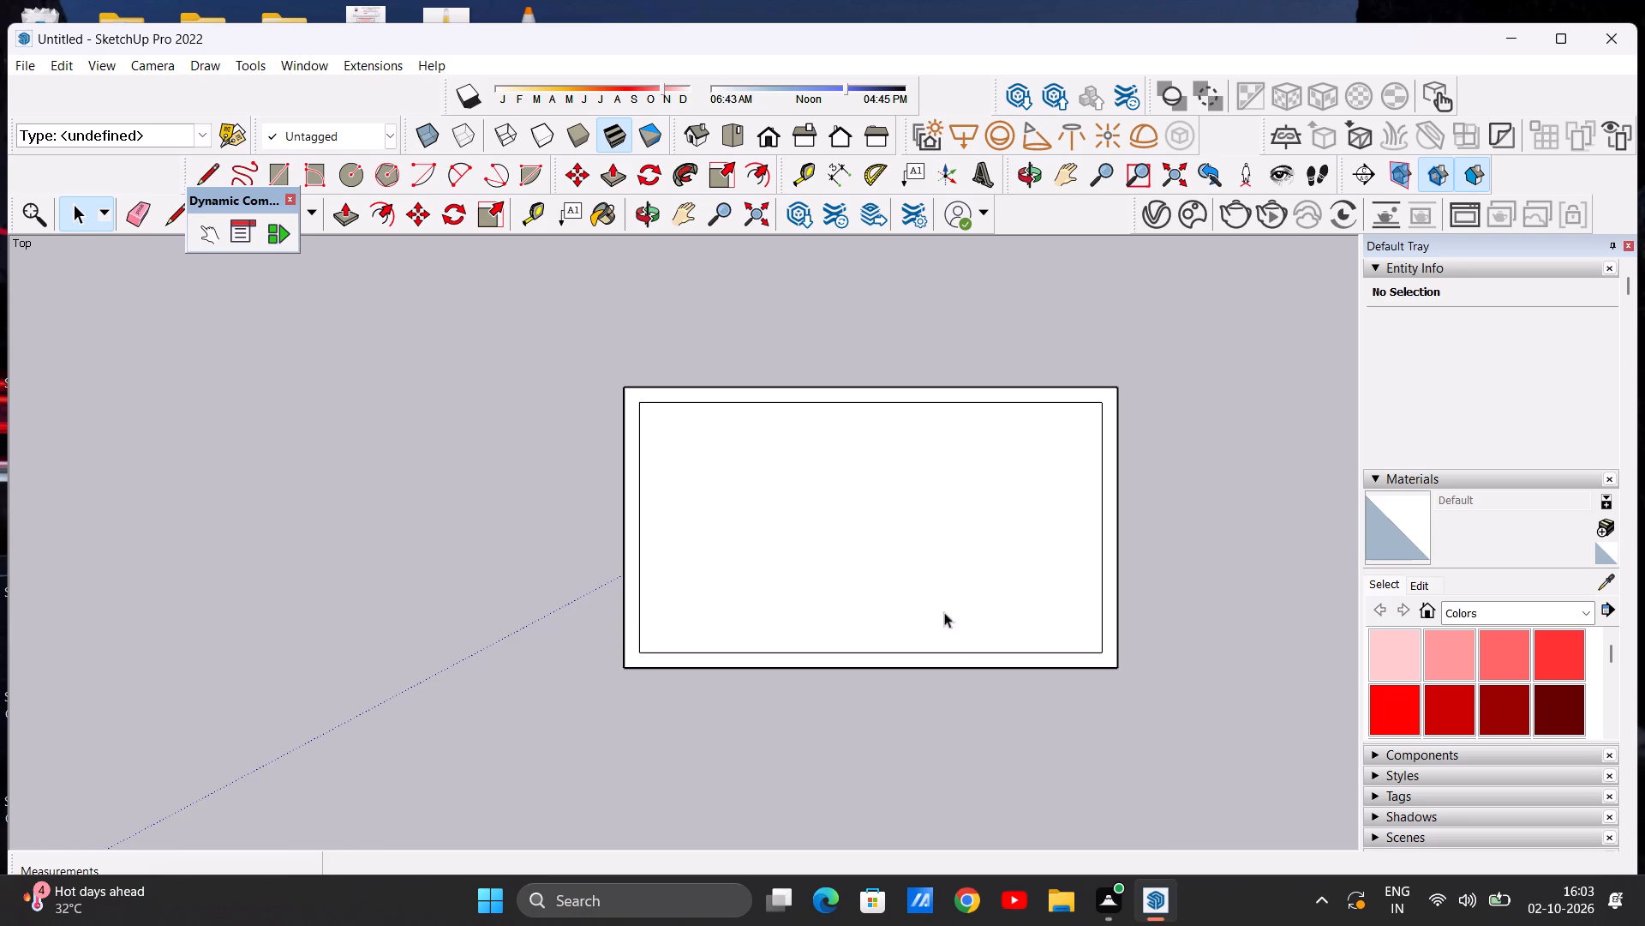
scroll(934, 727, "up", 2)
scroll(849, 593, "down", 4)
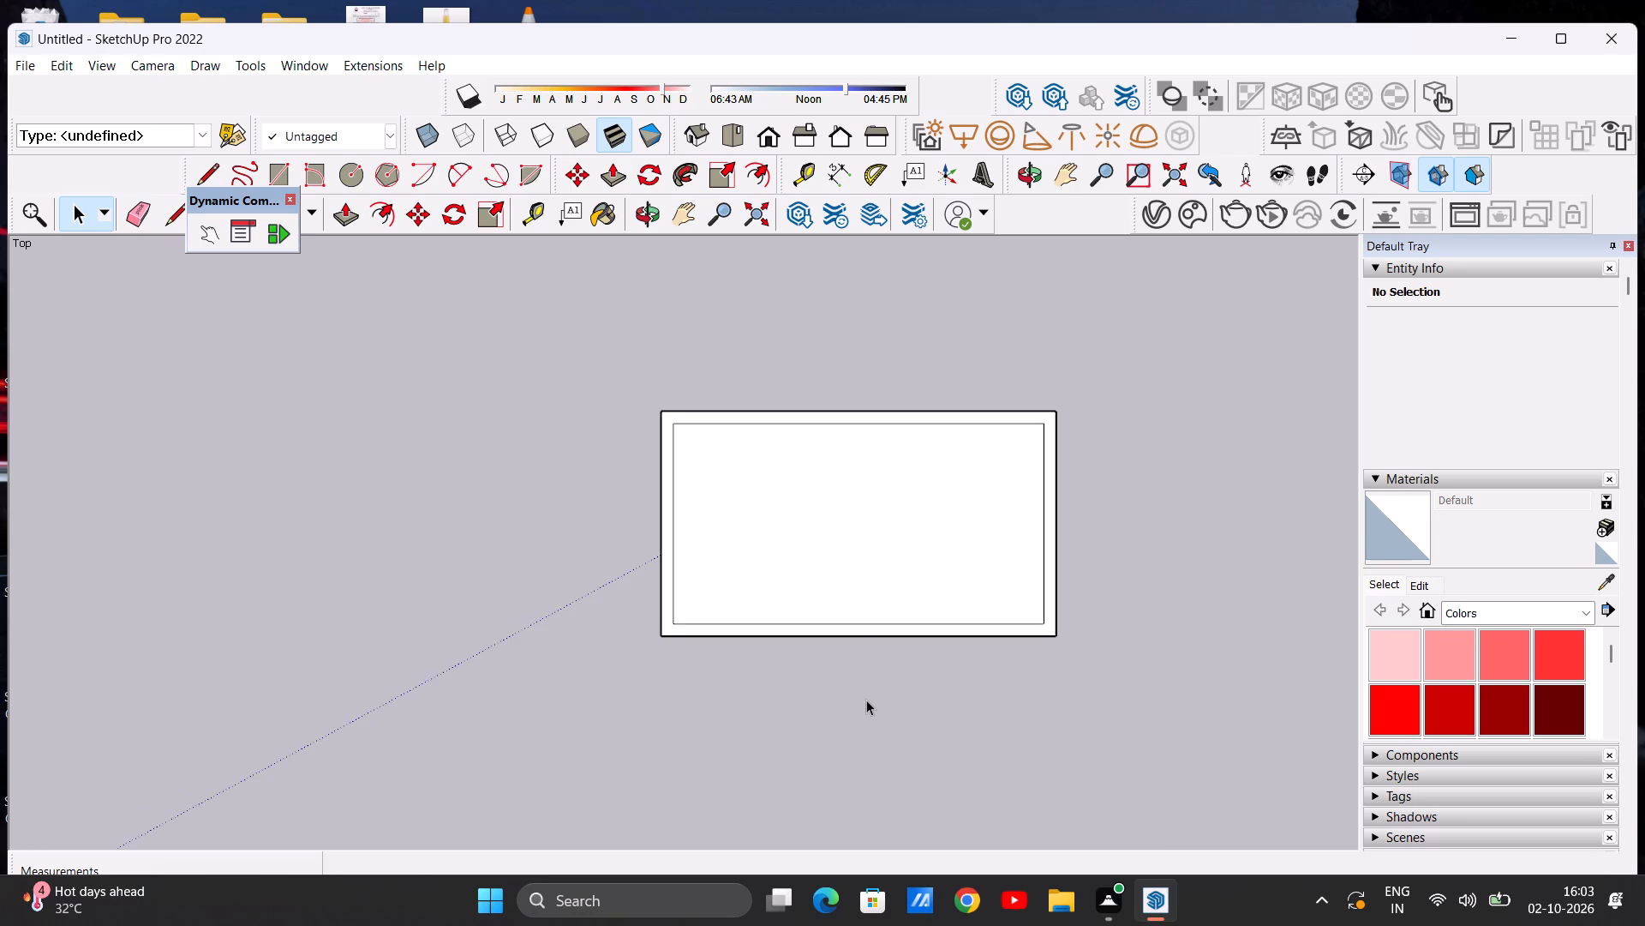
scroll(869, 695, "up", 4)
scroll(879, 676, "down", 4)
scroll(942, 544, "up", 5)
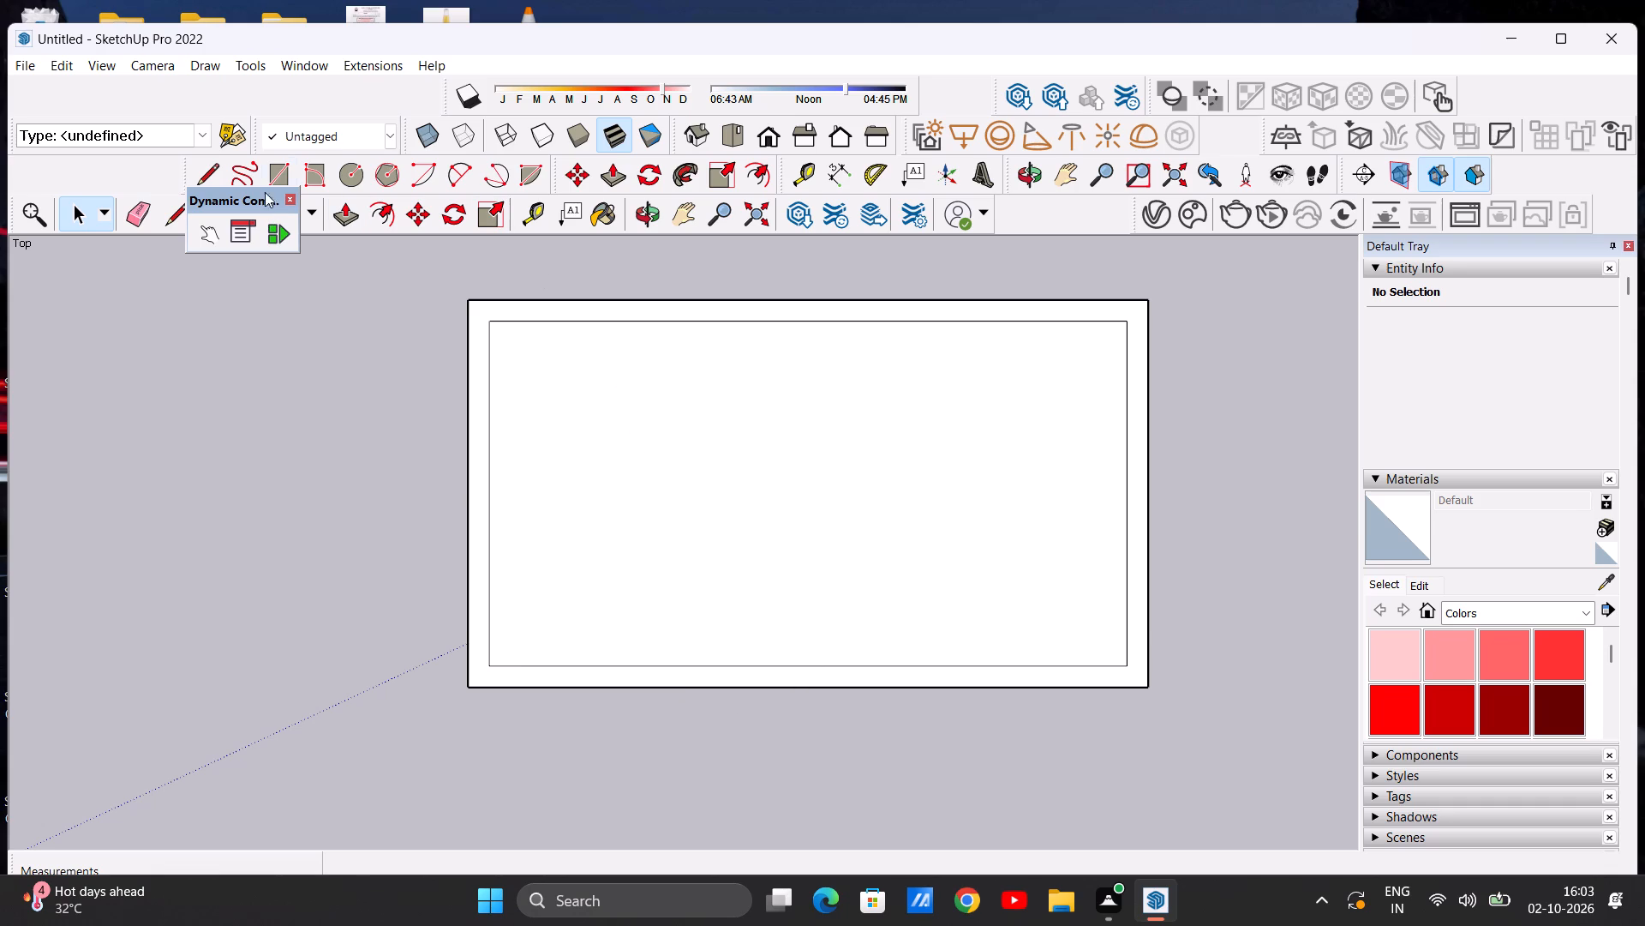
Draw two parallel lines lengthwise across the slab top: one about 23' 11" between outer edges, one about 22' 5" just behind it between the inset edges.
left_click(207, 171)
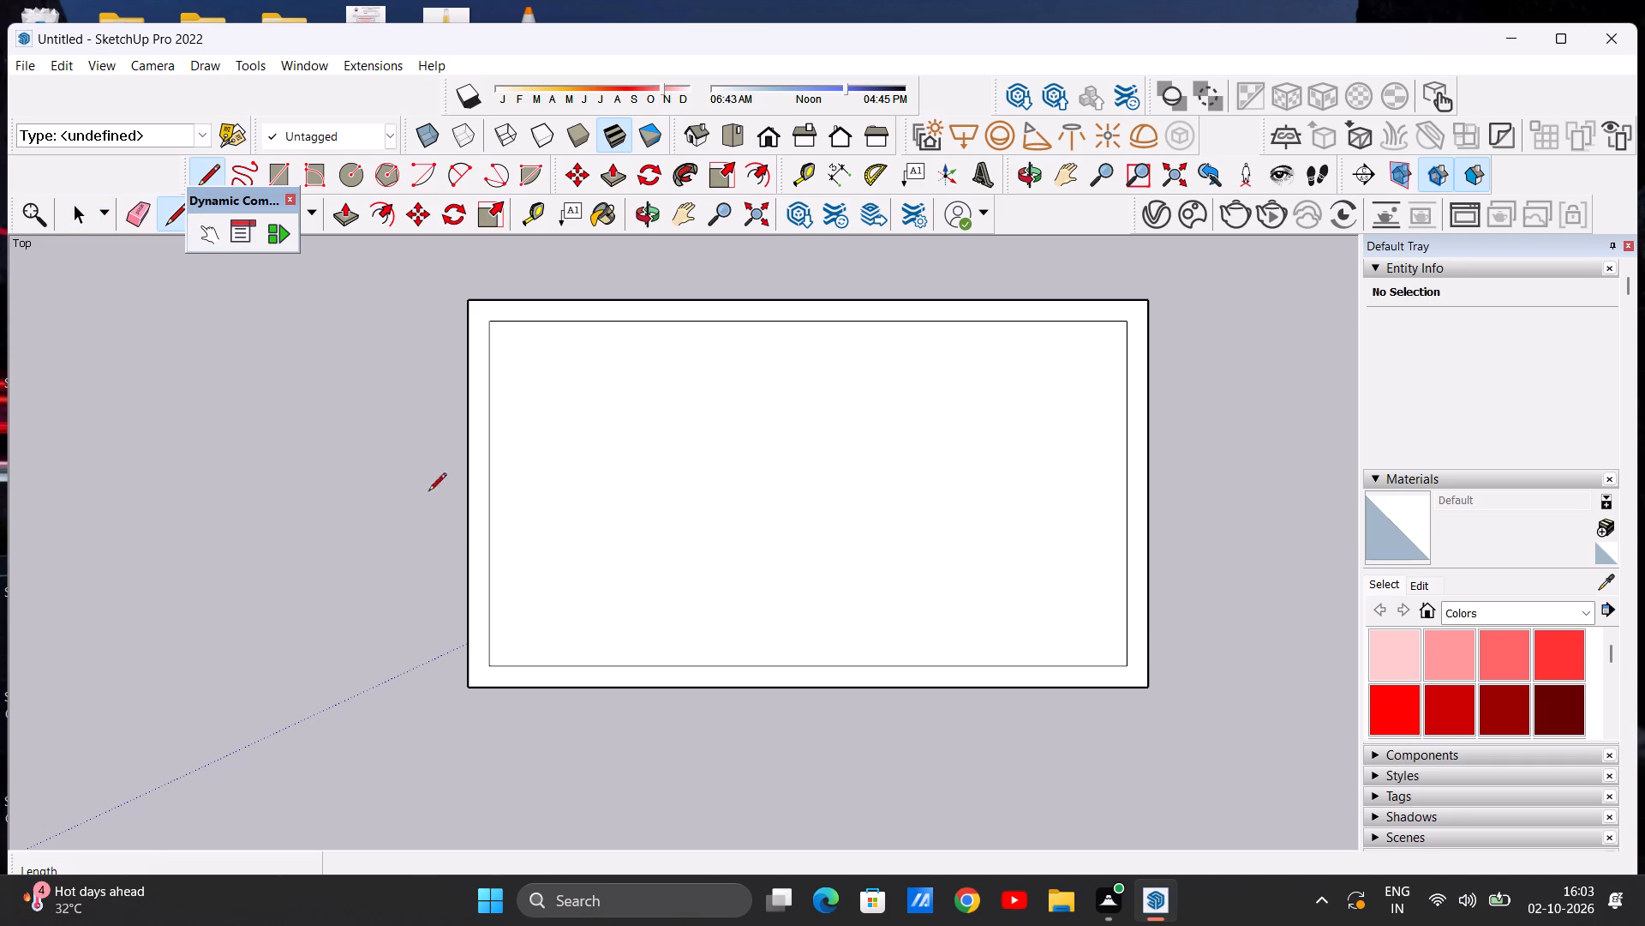
left_click(468, 535)
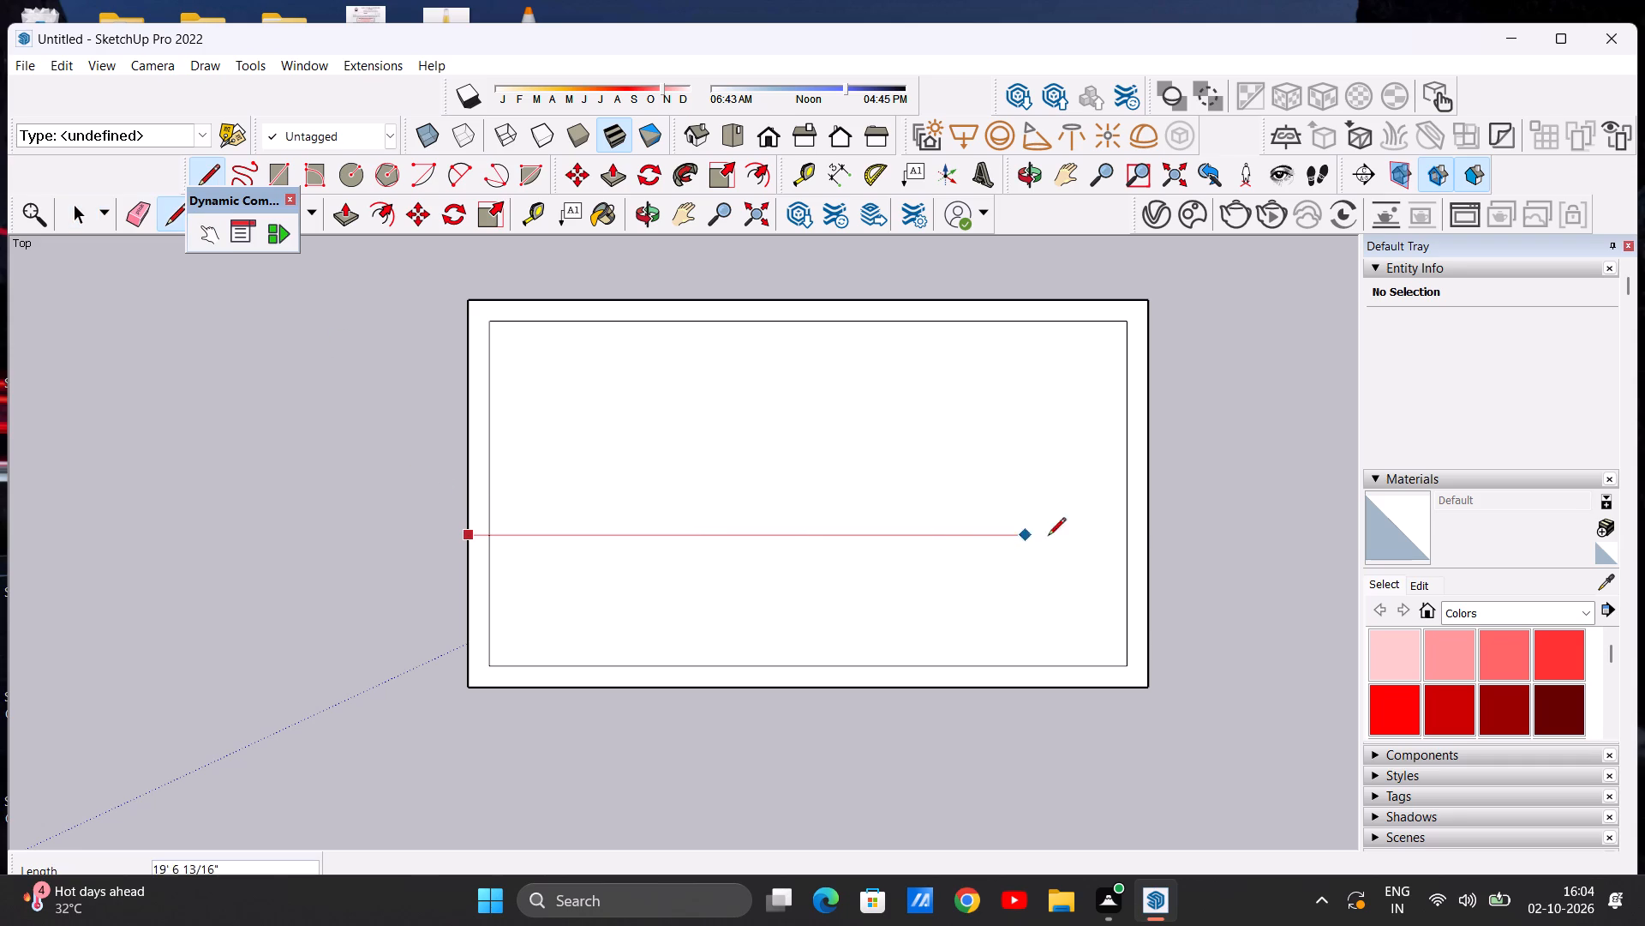
left_click(1146, 539)
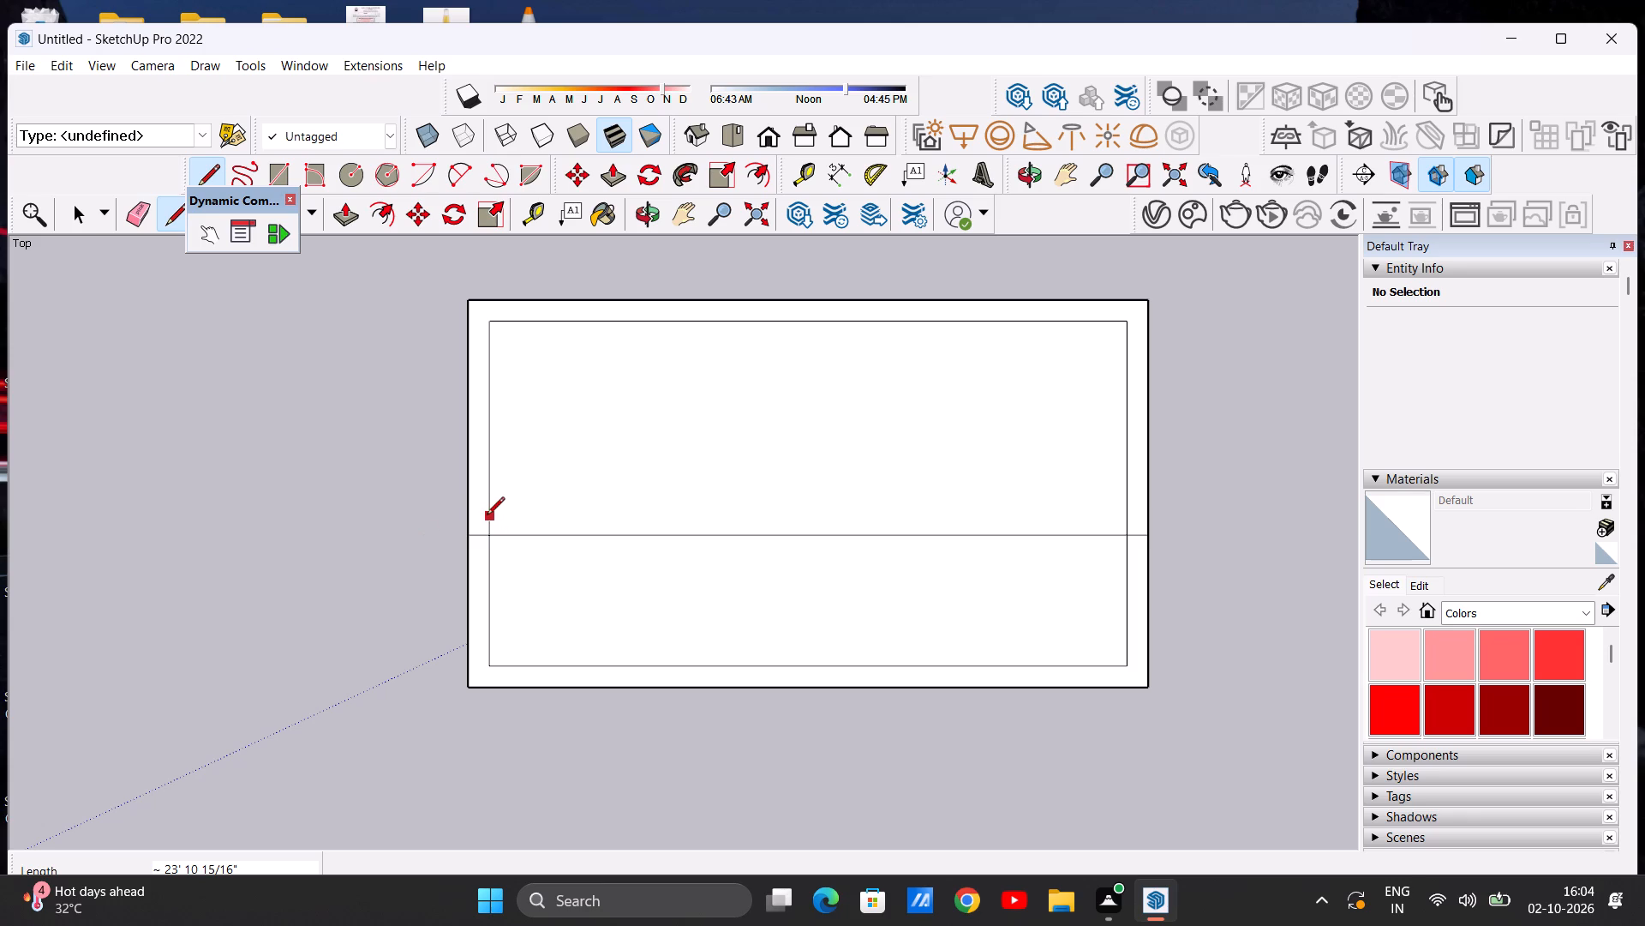
left_click(487, 516)
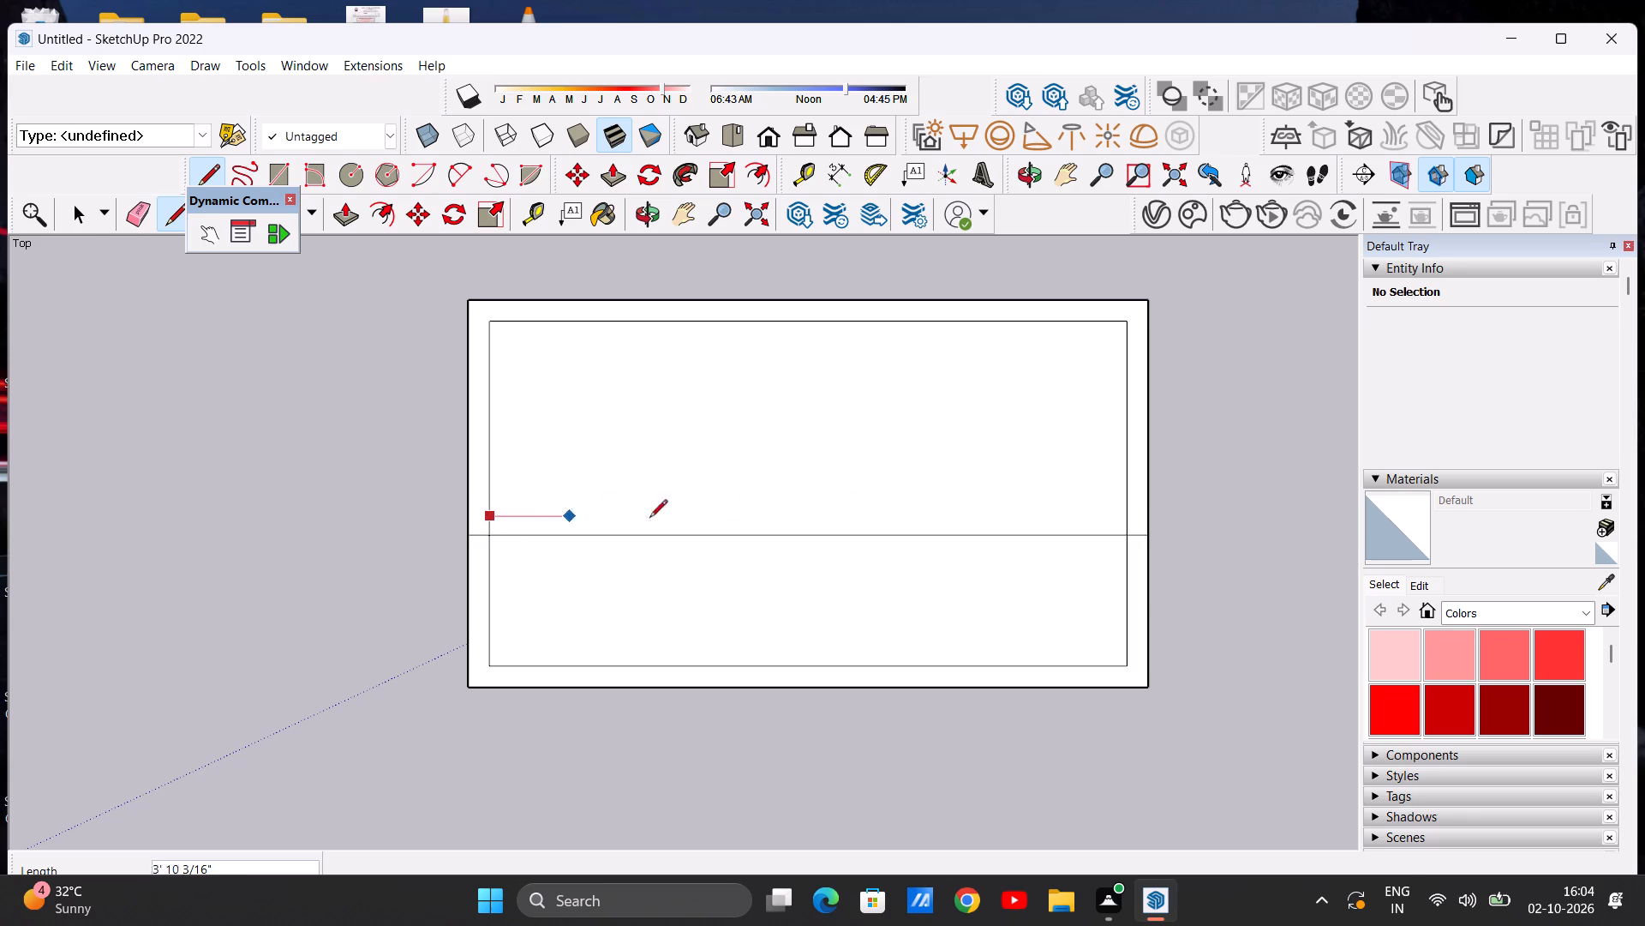
left_click(1121, 520)
key("space")
Examine the slab top and its new partition lines from above and from lower angles.
scroll(689, 514, "down", 6)
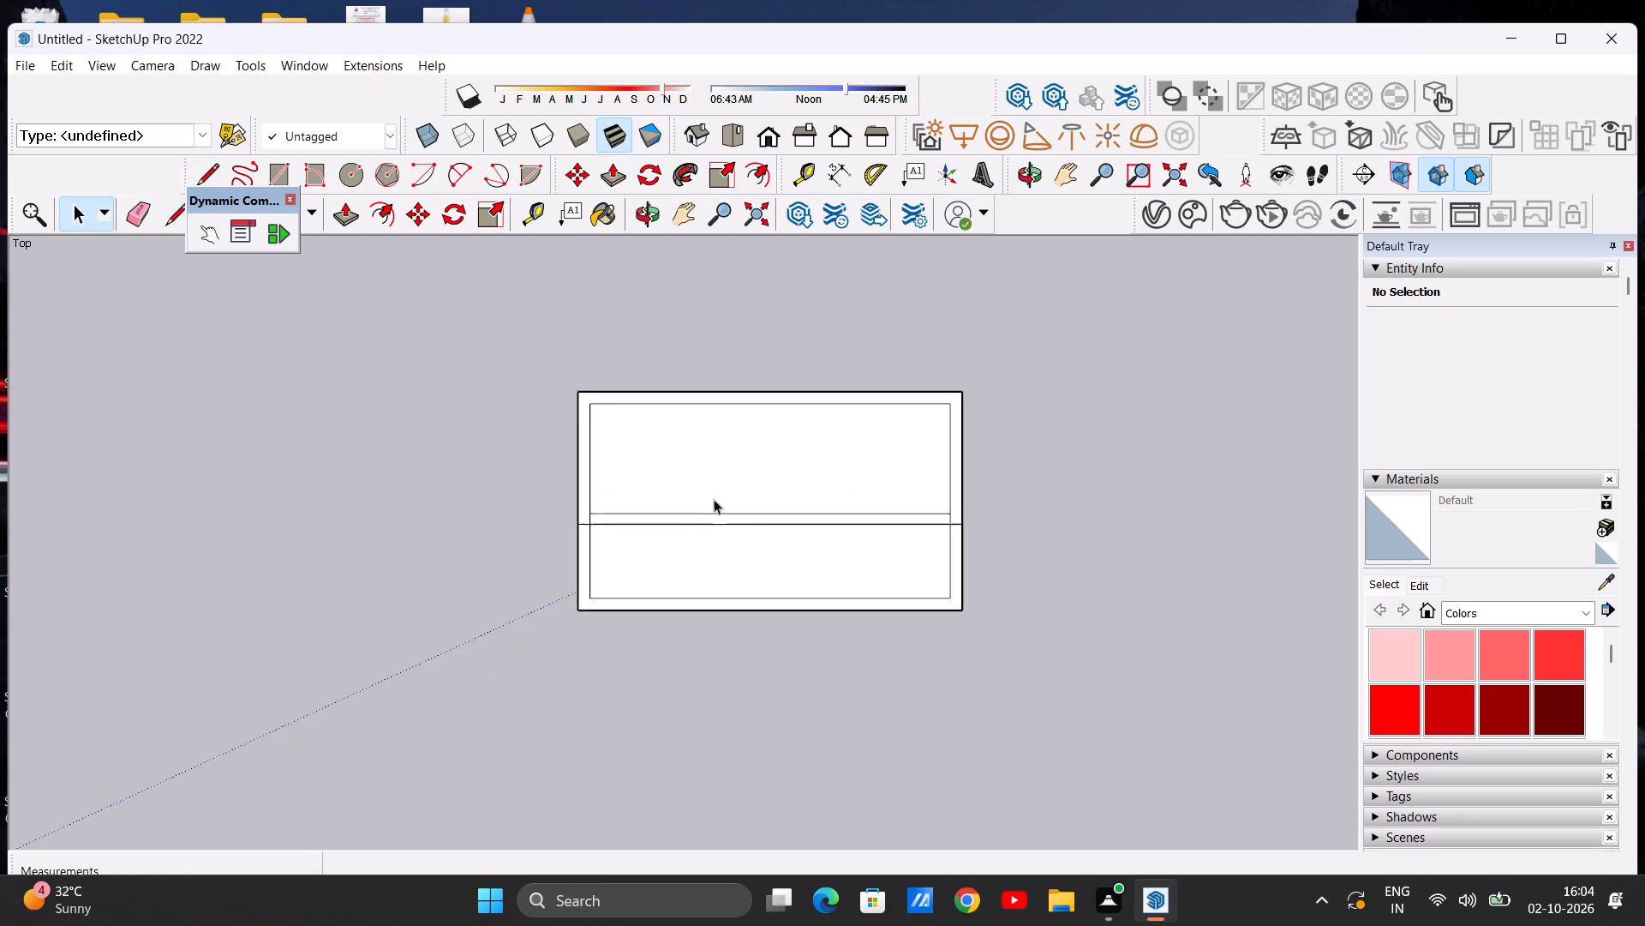
scroll(714, 499, "down", 1)
scroll(541, 583, "up", 5)
scroll(497, 557, "down", 3)
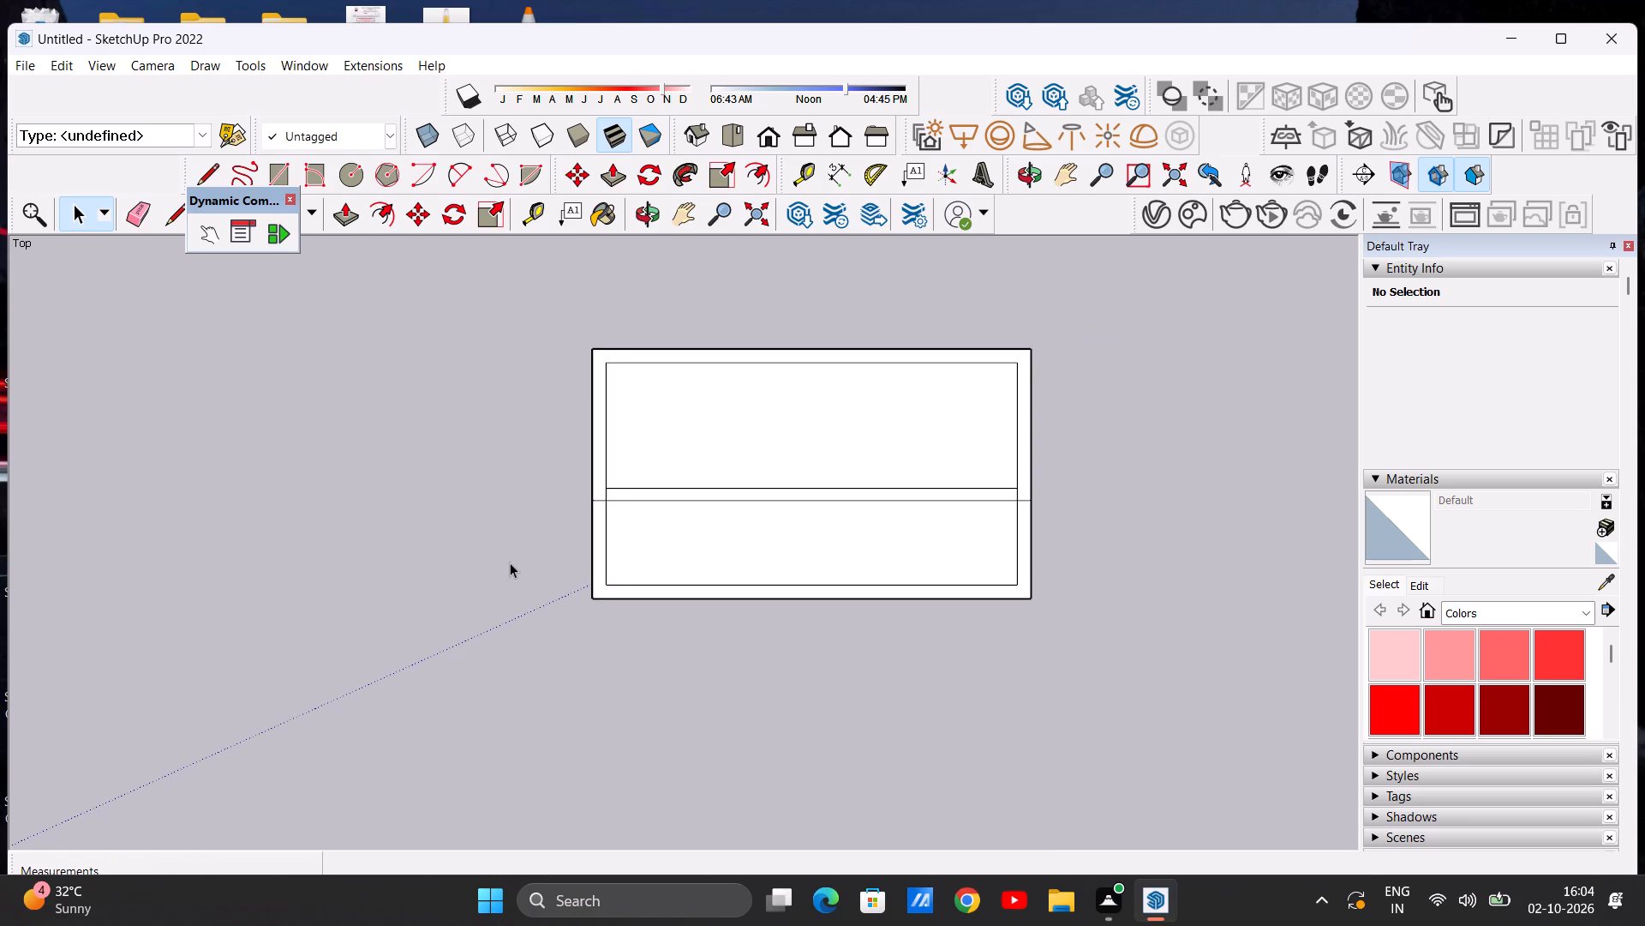
scroll(510, 562, "up", 2)
scroll(718, 534, "up", 1)
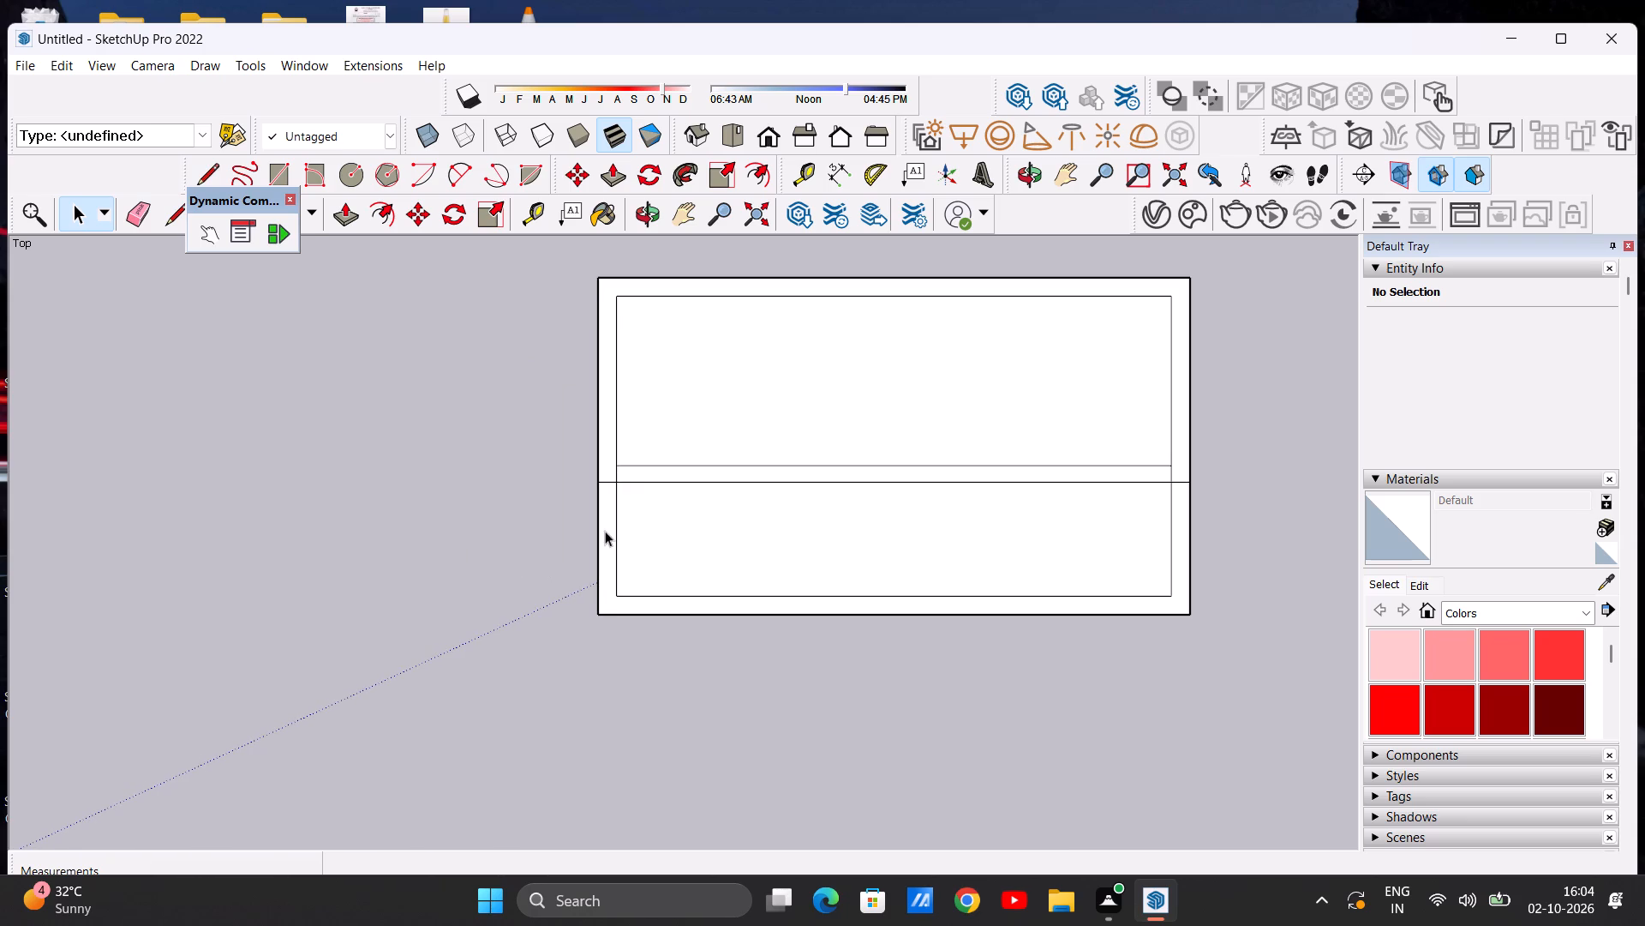
scroll(606, 531, "down", 1)
middle_click_drag(703, 624, 744, 475)
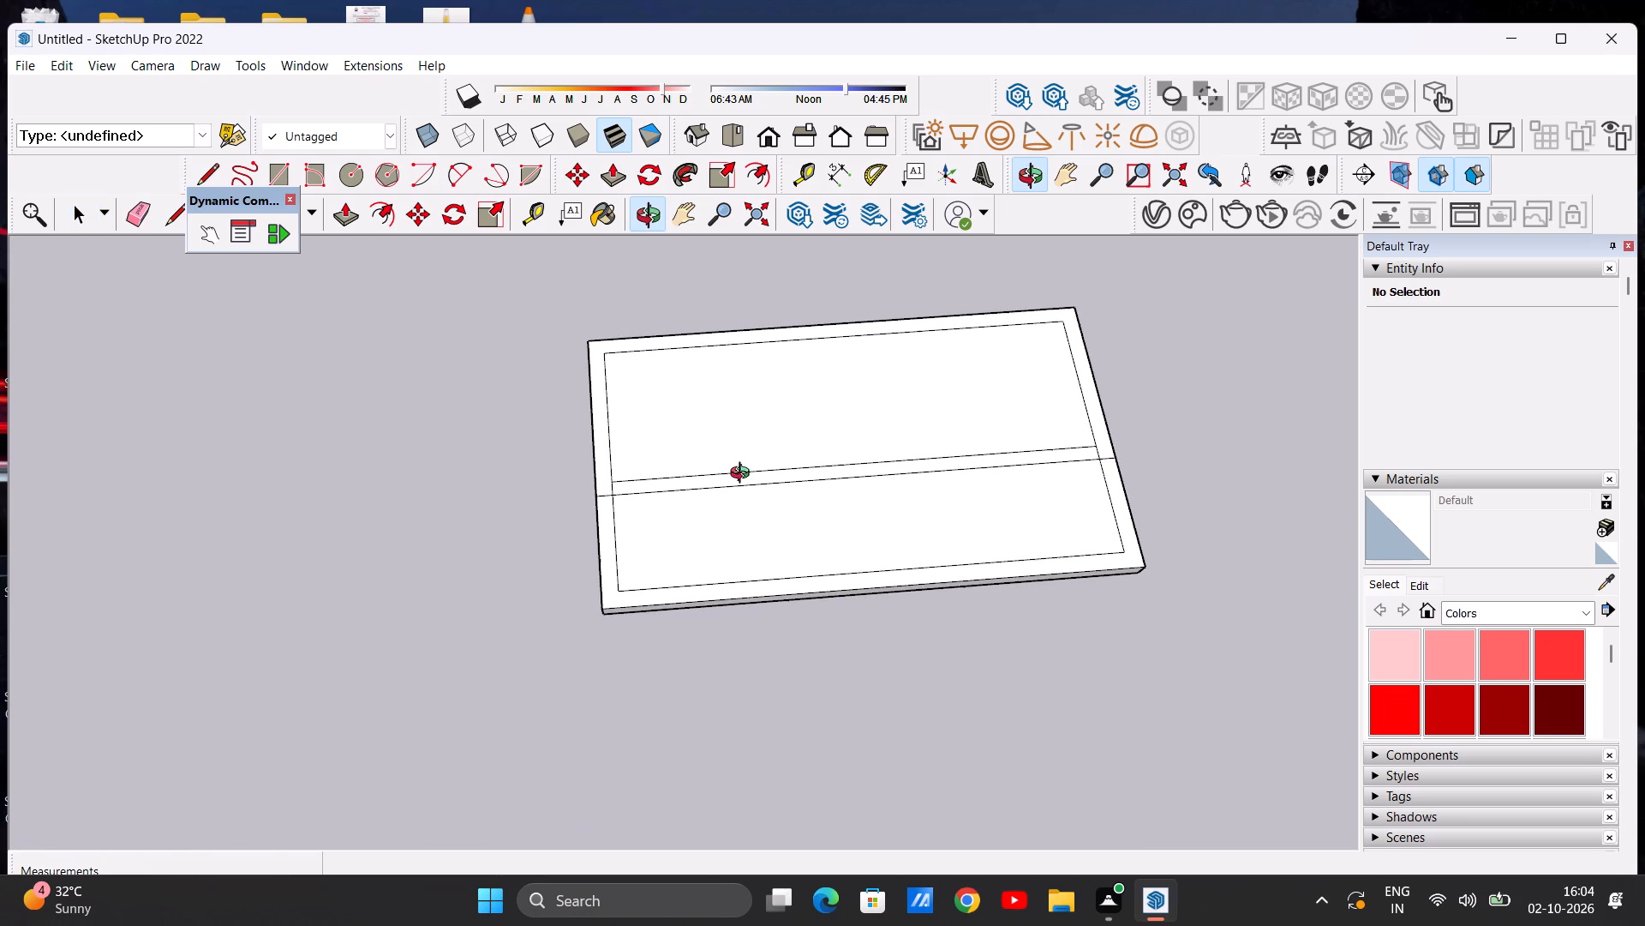
middle_click_drag(744, 475, 681, 476)
middle_click_drag(598, 466, 668, 465)
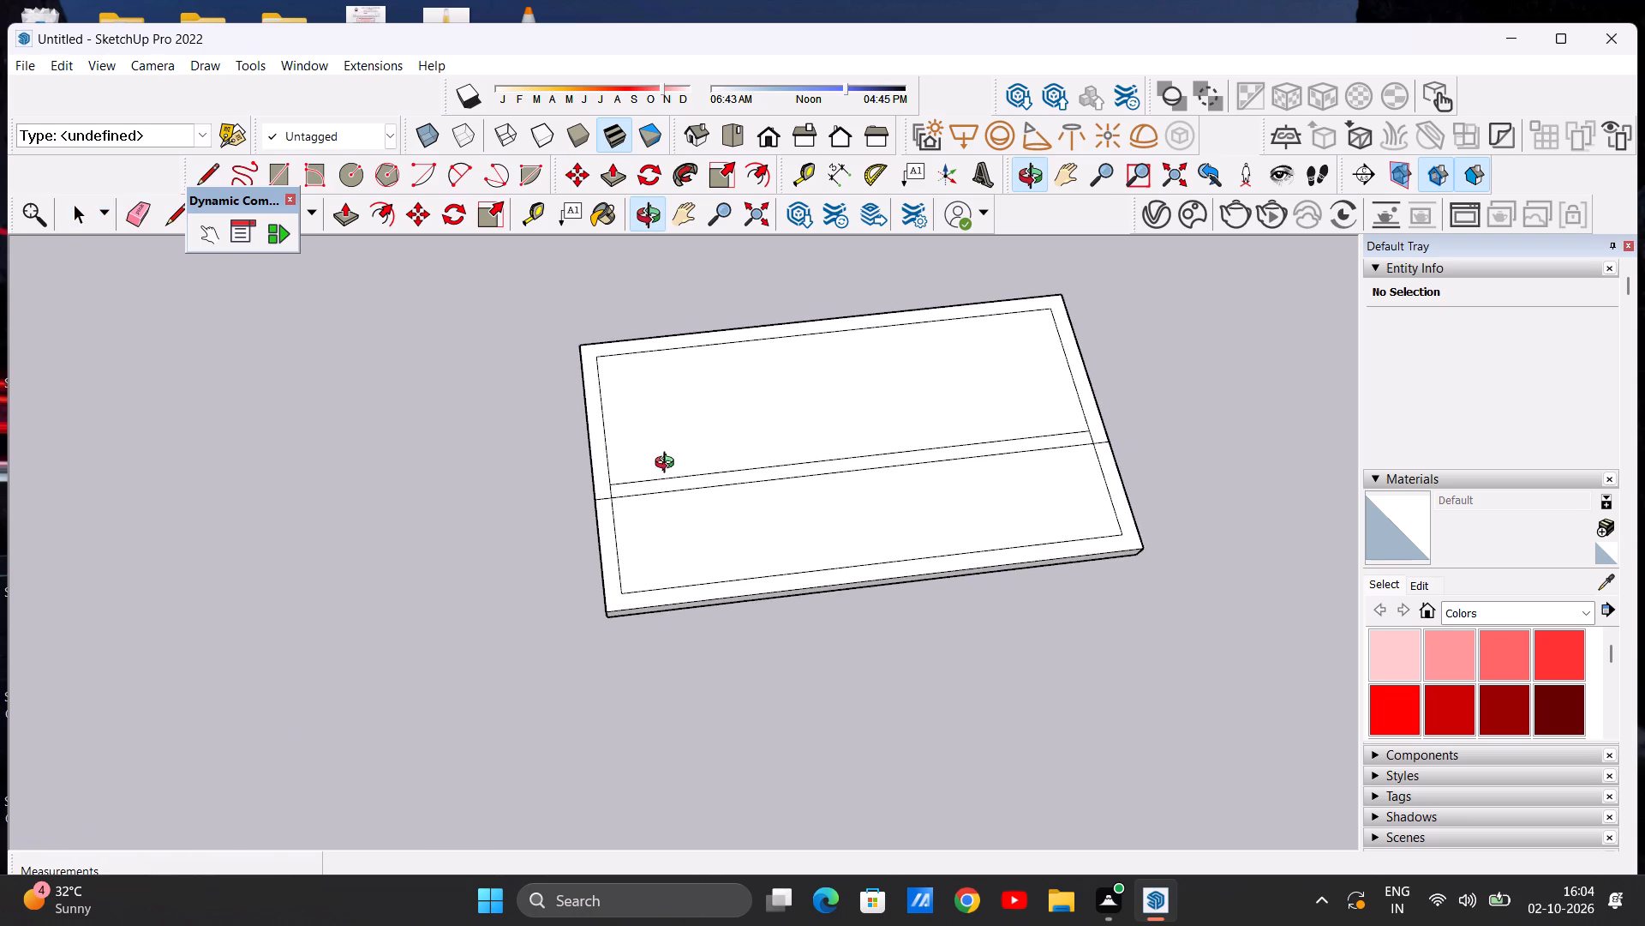
middle_click_drag(668, 465, 637, 465)
middle_click_drag(626, 464, 613, 454)
scroll(739, 442, "up", 2)
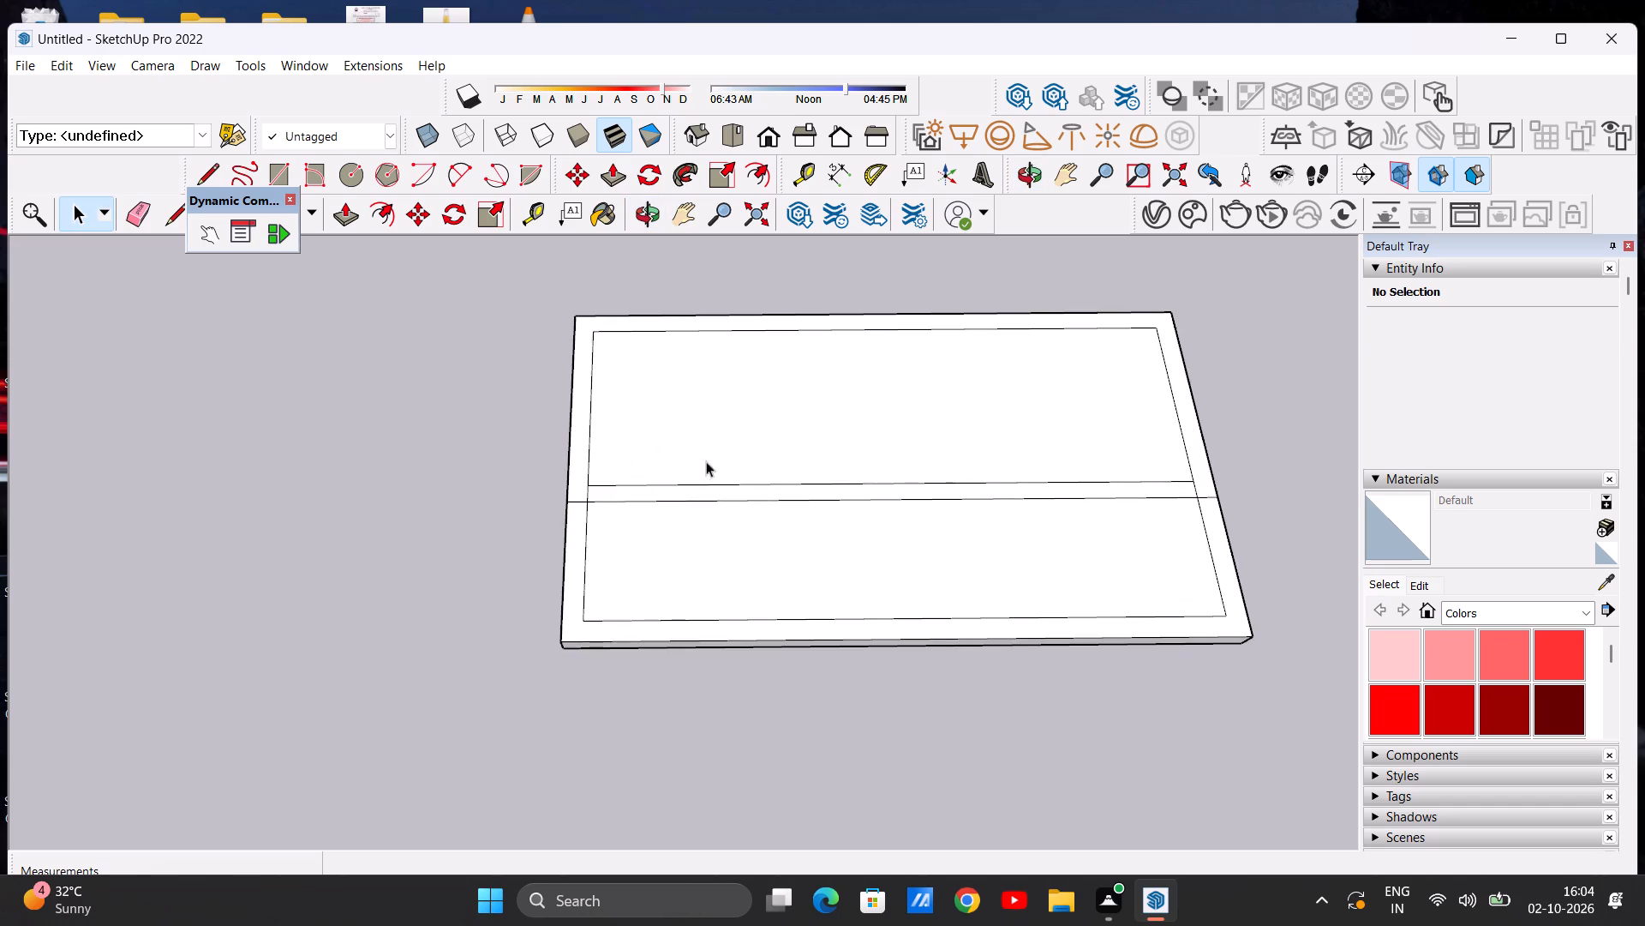
scroll(548, 486, "down", 4)
middle_click_drag(594, 652, 597, 530)
scroll(703, 412, "up", 2)
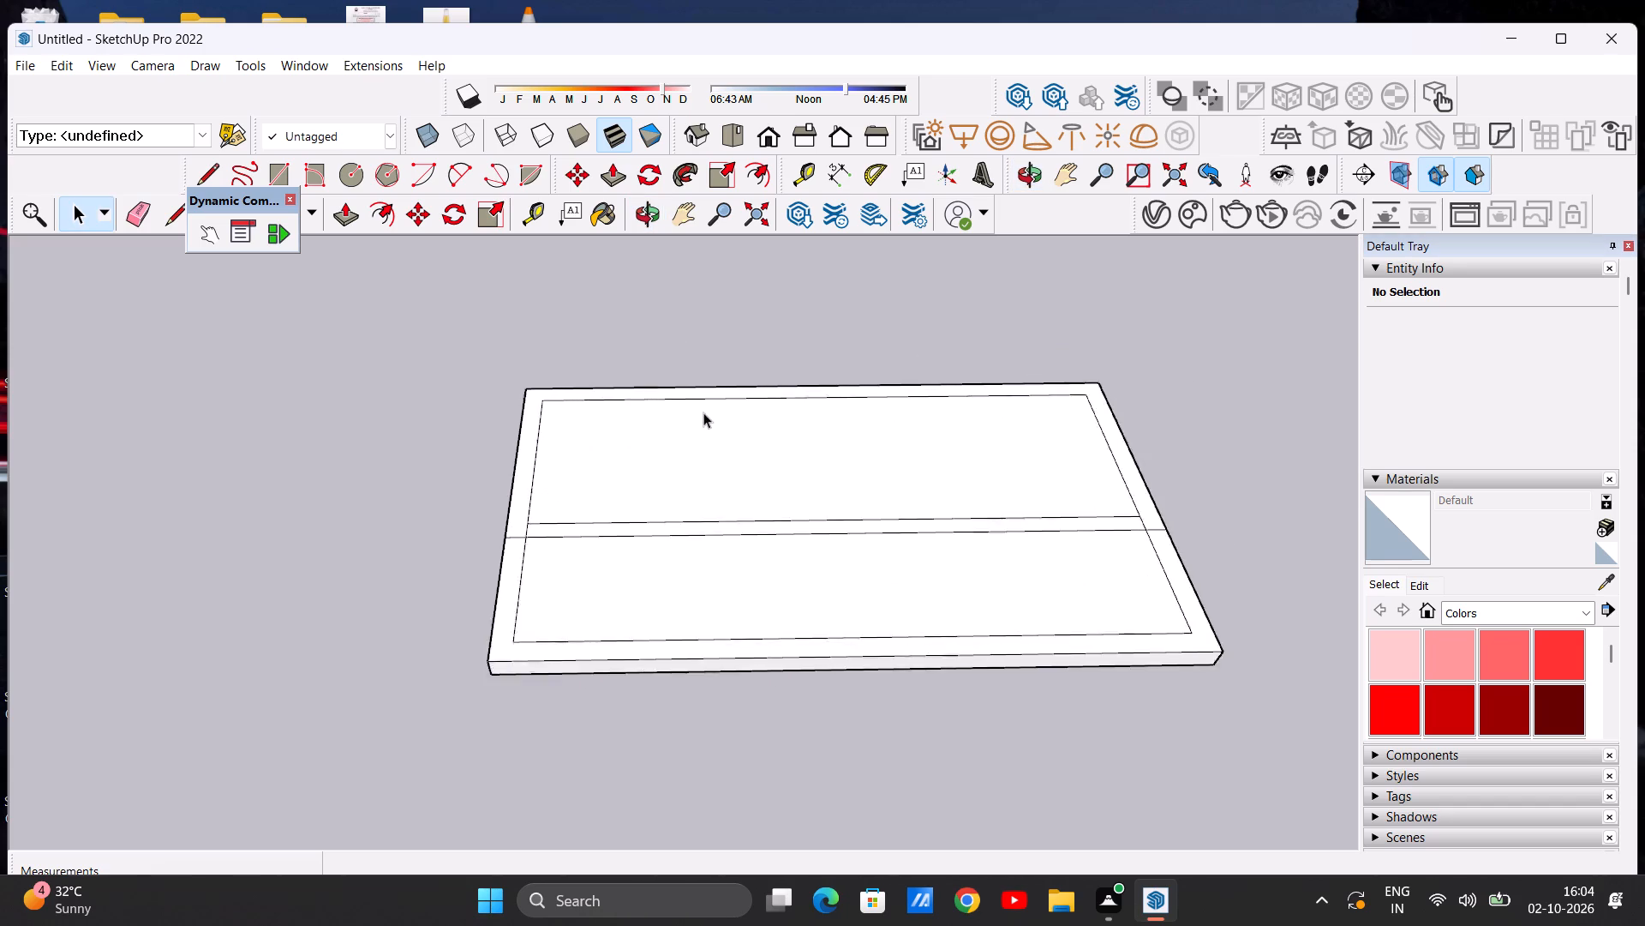
scroll(703, 412, "up", 4)
scroll(534, 520, "down", 6)
middle_click_drag(589, 606, 572, 520)
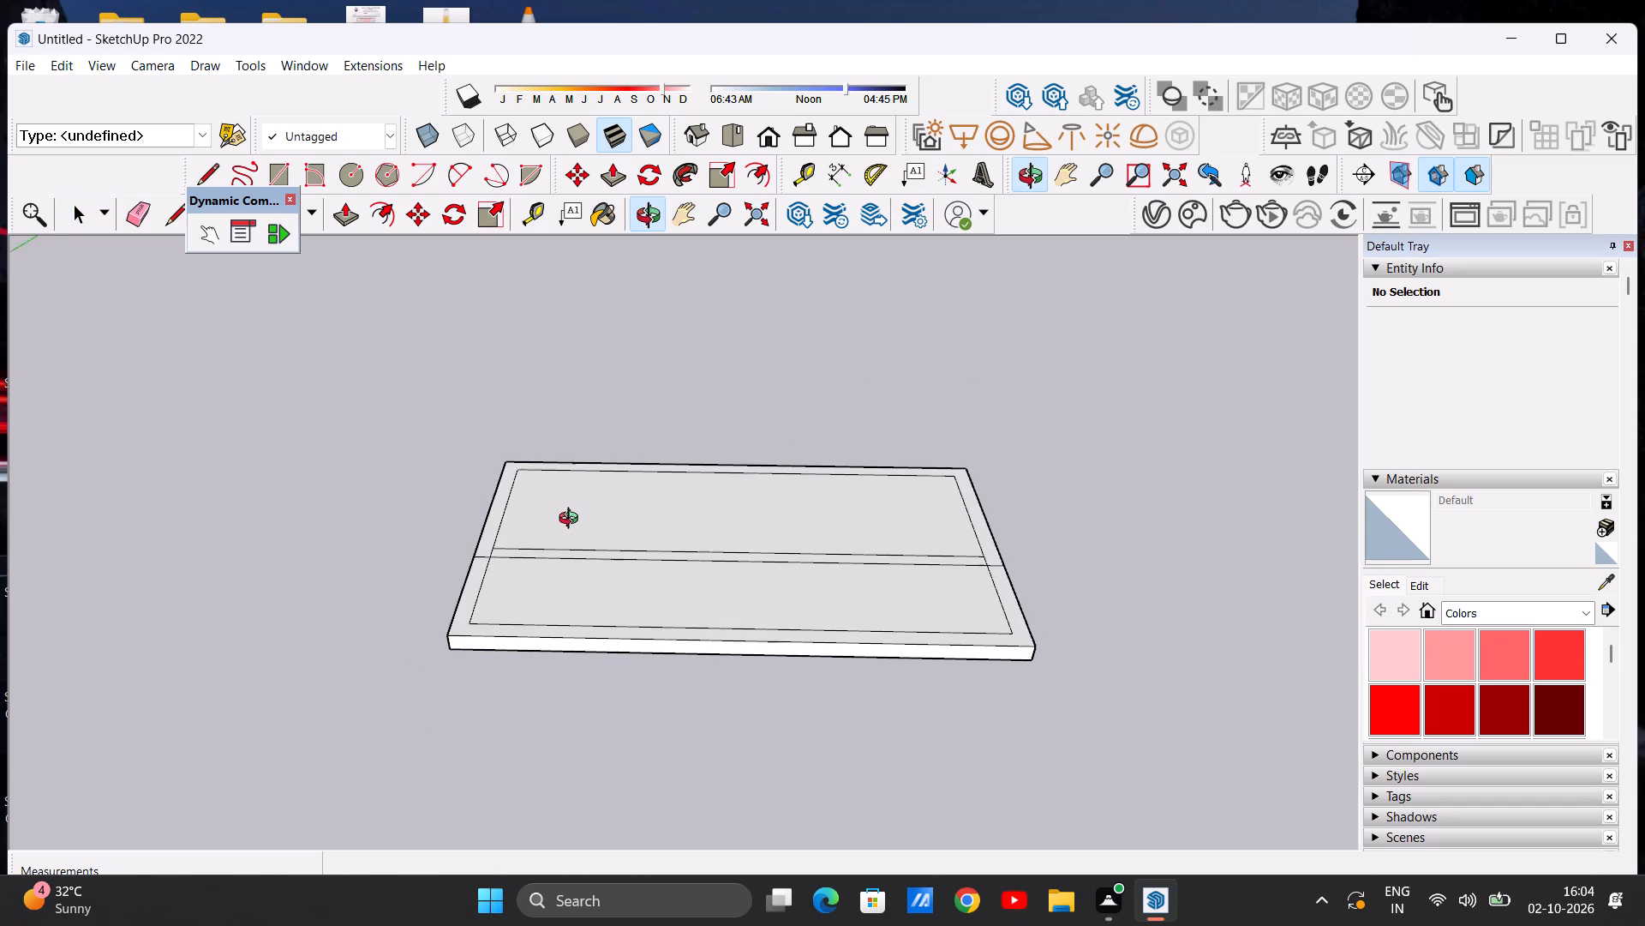
middle_click_drag(572, 520, 560, 517)
scroll(521, 526, "up", 1)
middle_click_drag(518, 542, 531, 546)
scroll(985, 532, "up", 3)
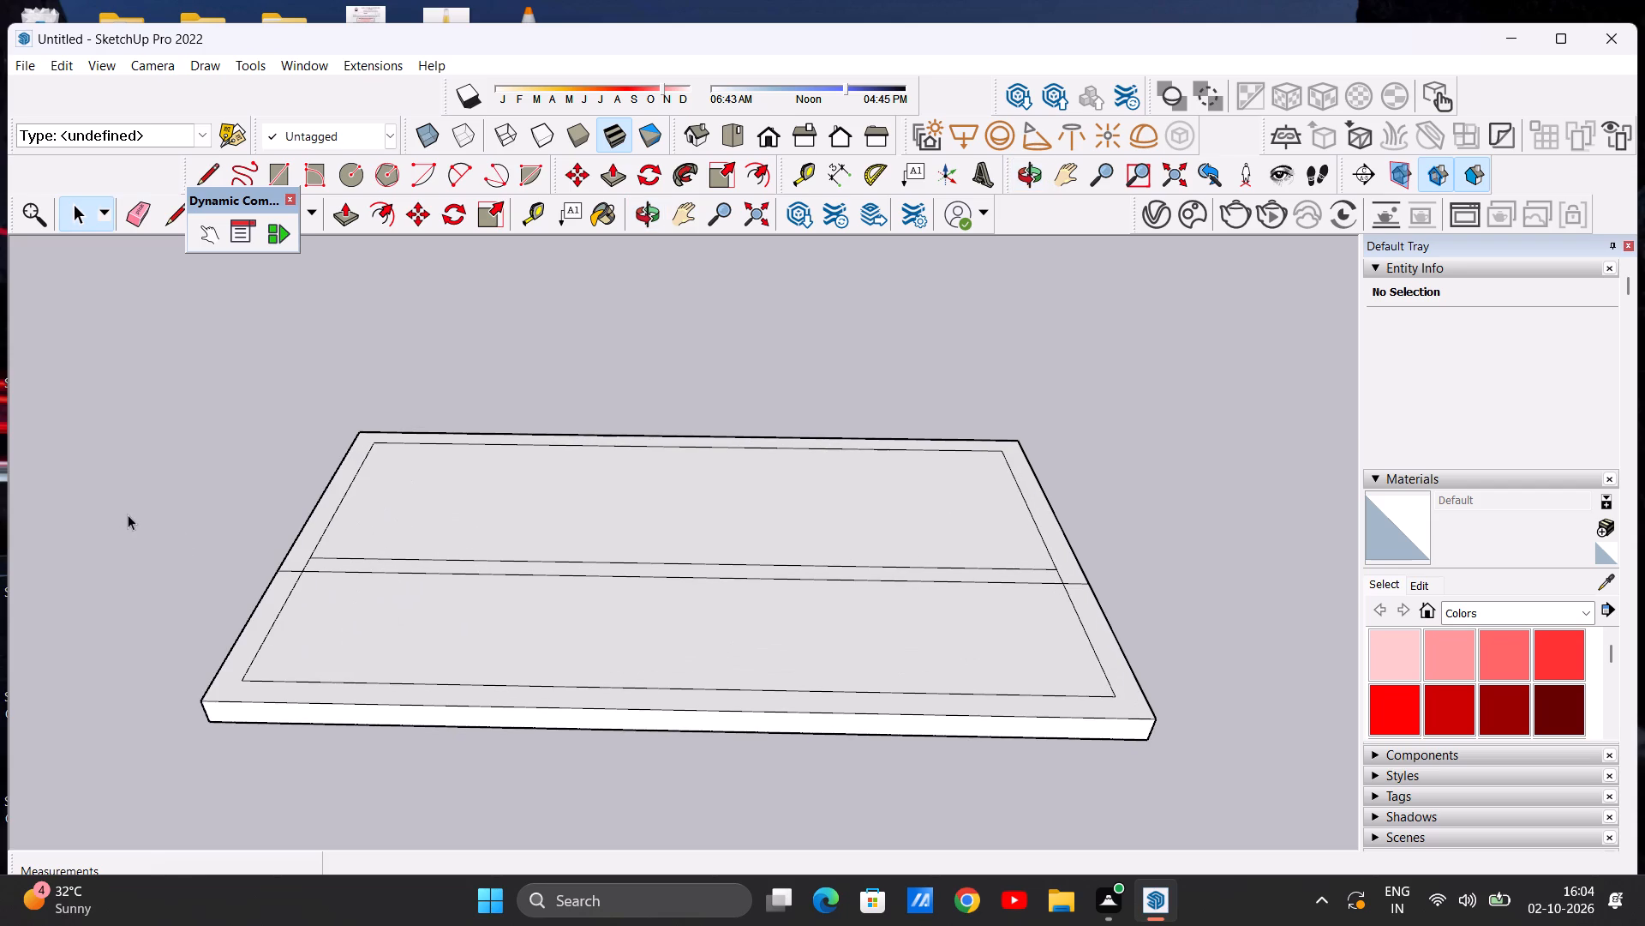
Push/Pull the U-shaped border face behind the dividing line upward by 10' to raise the back and side walls.
key("p")
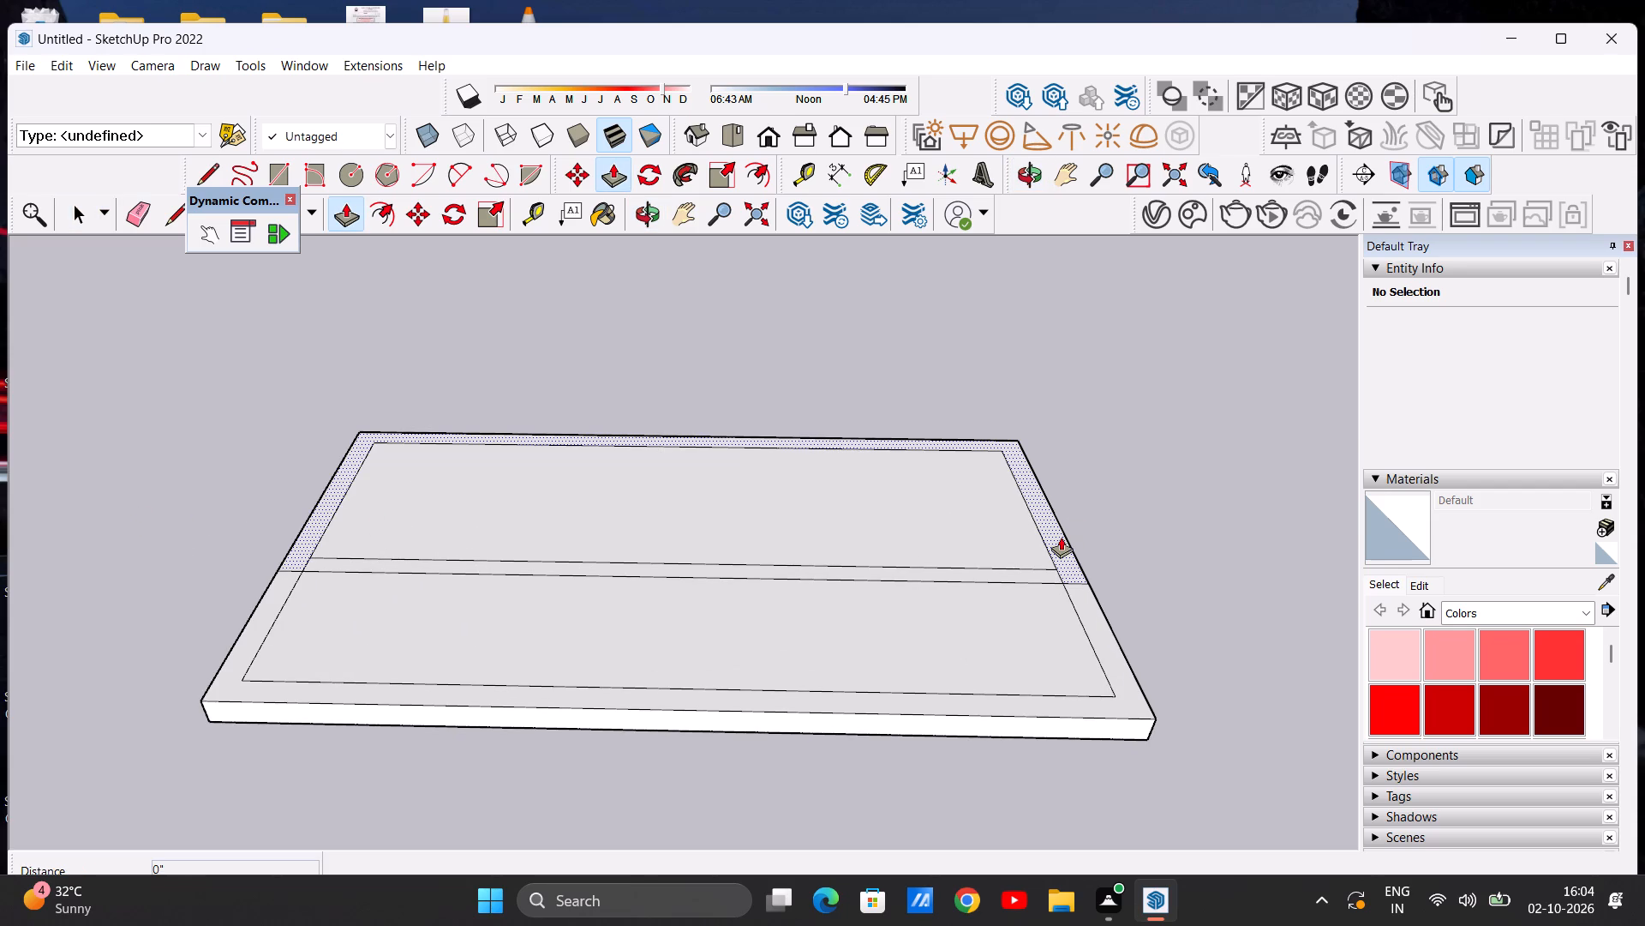
left_click(1061, 538)
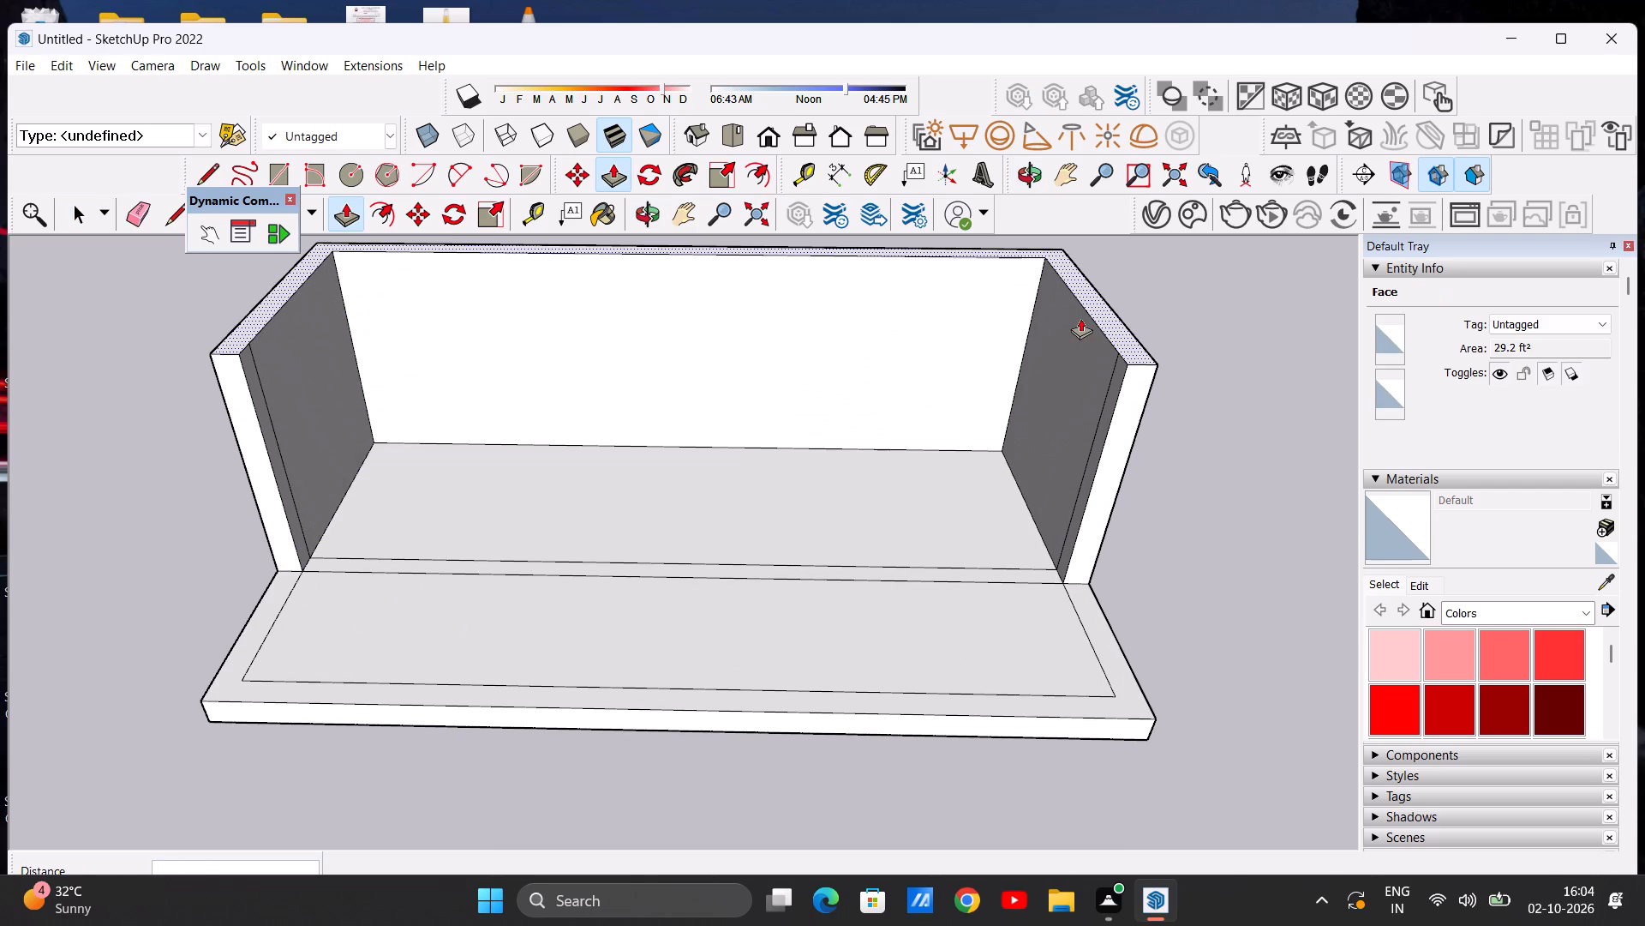
type("10'")
key("Return")
Push/Pull the narrow strip between the two parallel lines up level with the side wall tops, closing the room with a front wall.
scroll(629, 484, "down", 6)
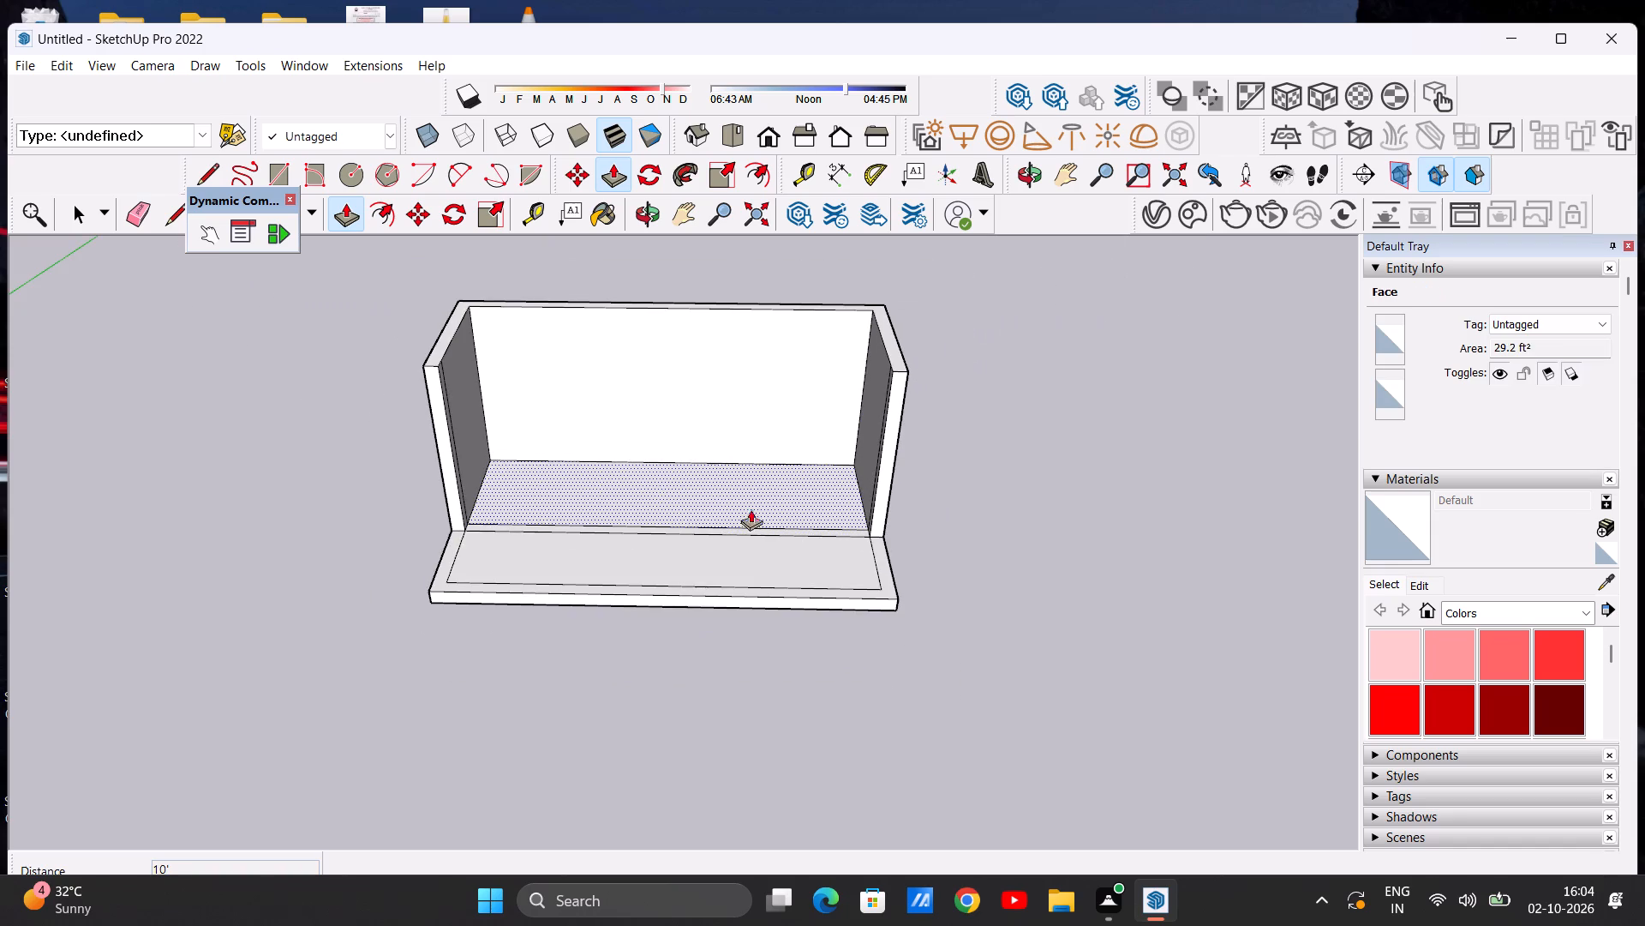
middle_click_drag(771, 542, 759, 579)
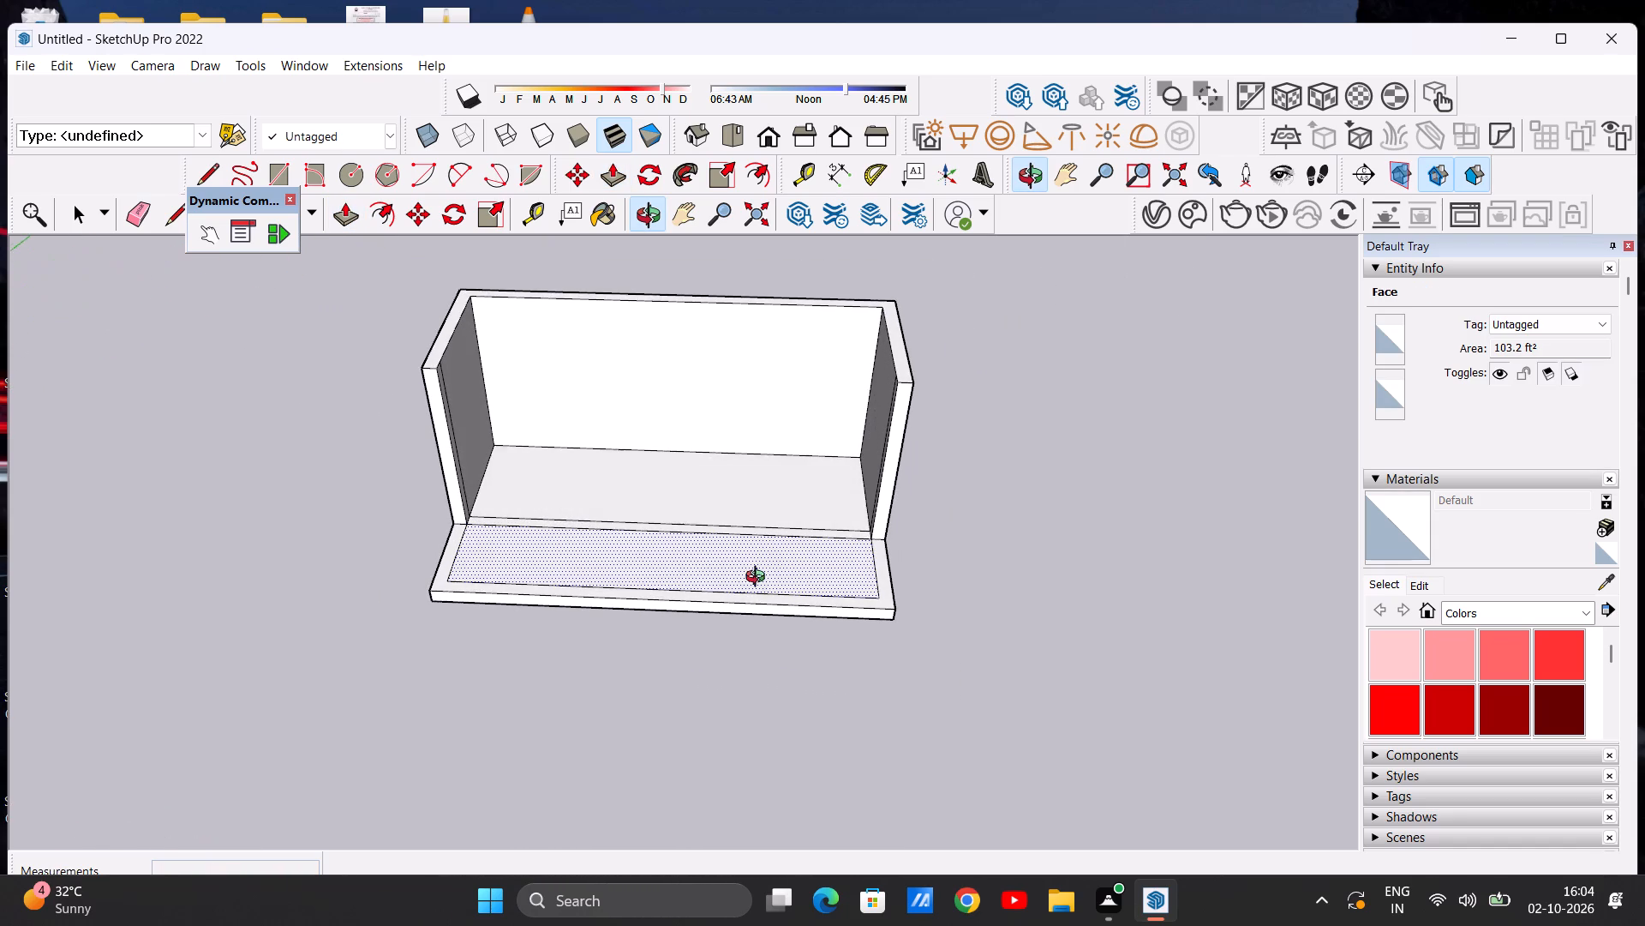
middle_click_drag(759, 579, 759, 586)
scroll(874, 517, "up", 10)
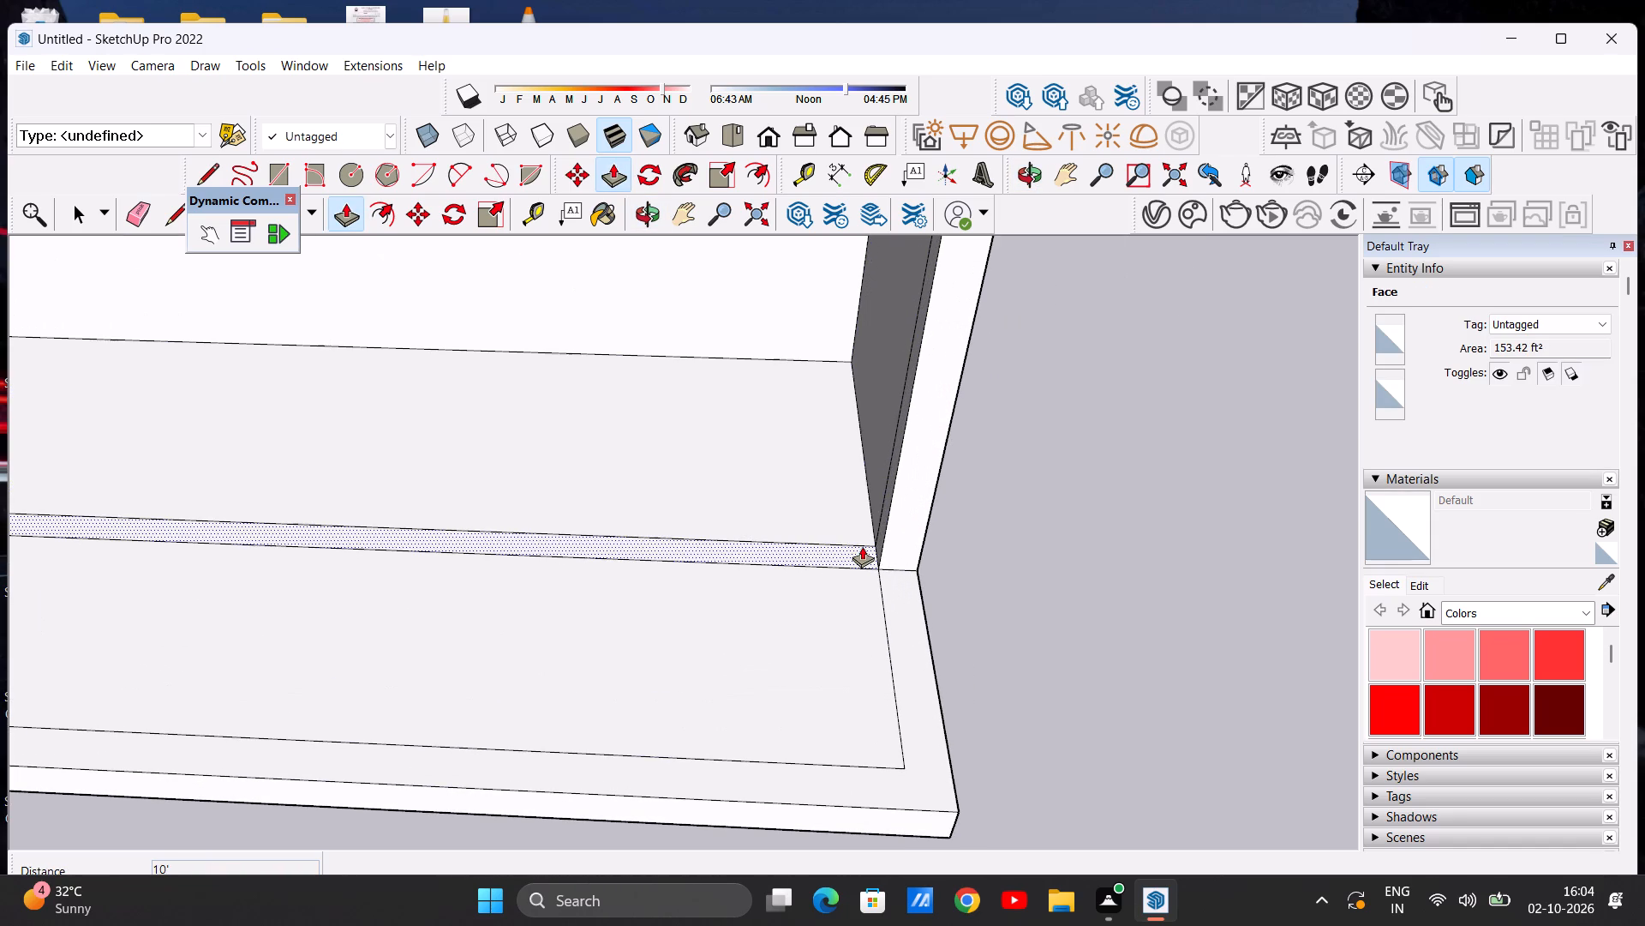
left_click(862, 546)
scroll(879, 413, "down", 14)
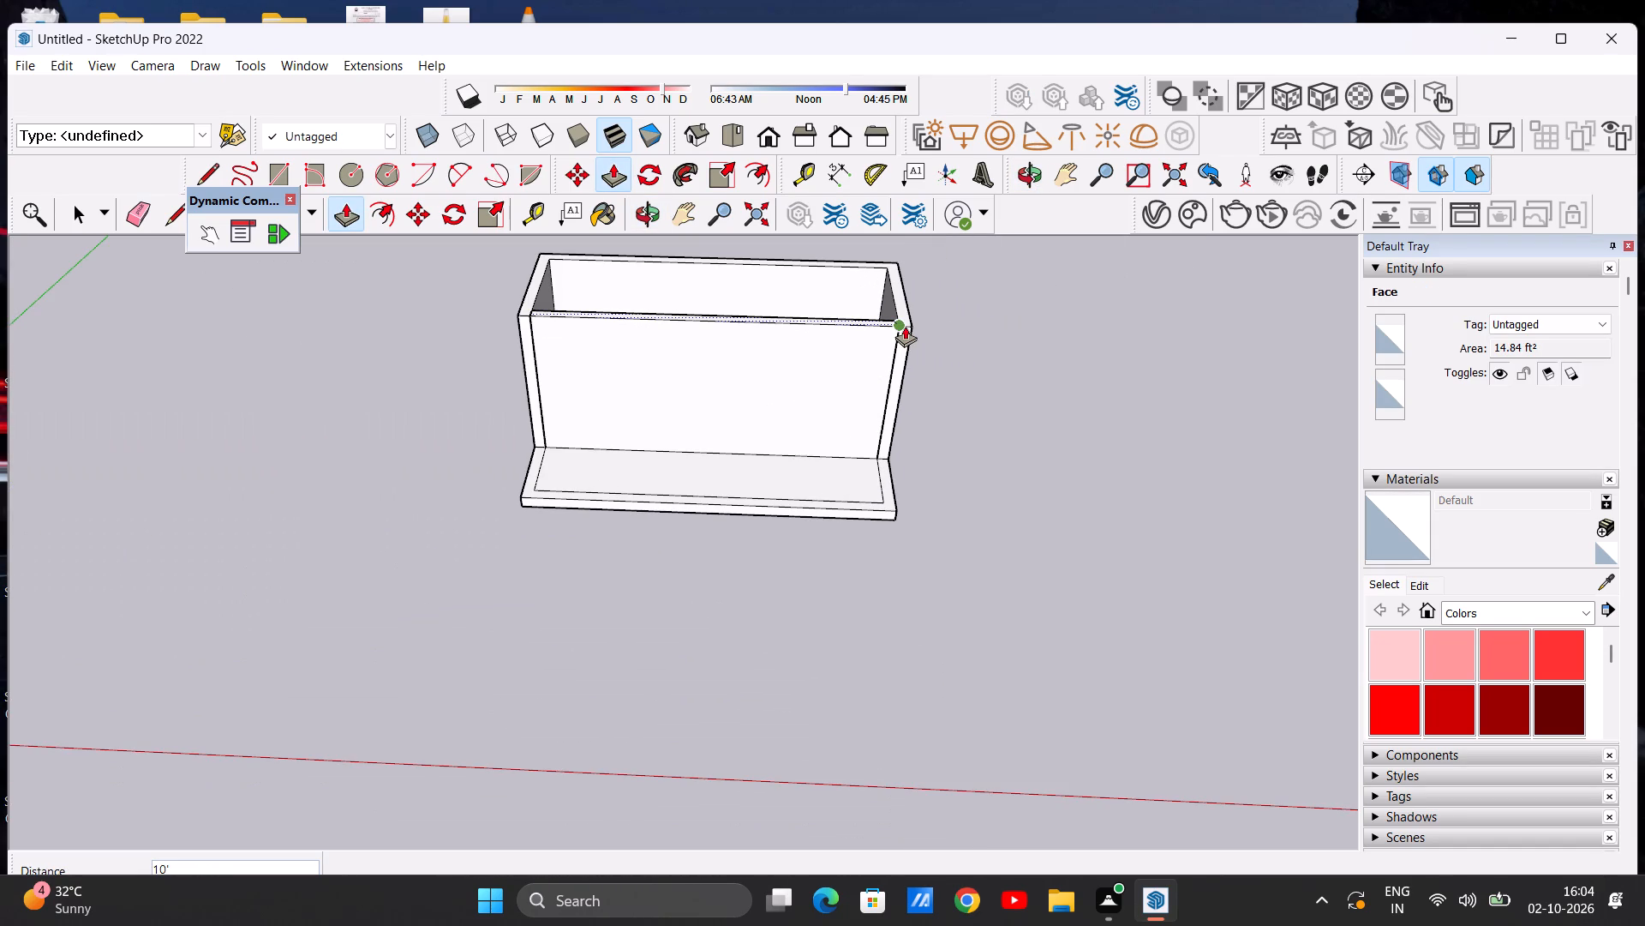
left_click(905, 326)
key("space")
Examine the enclosed room and the open slab in front of it from the front view and from above.
scroll(702, 500, "down", 6)
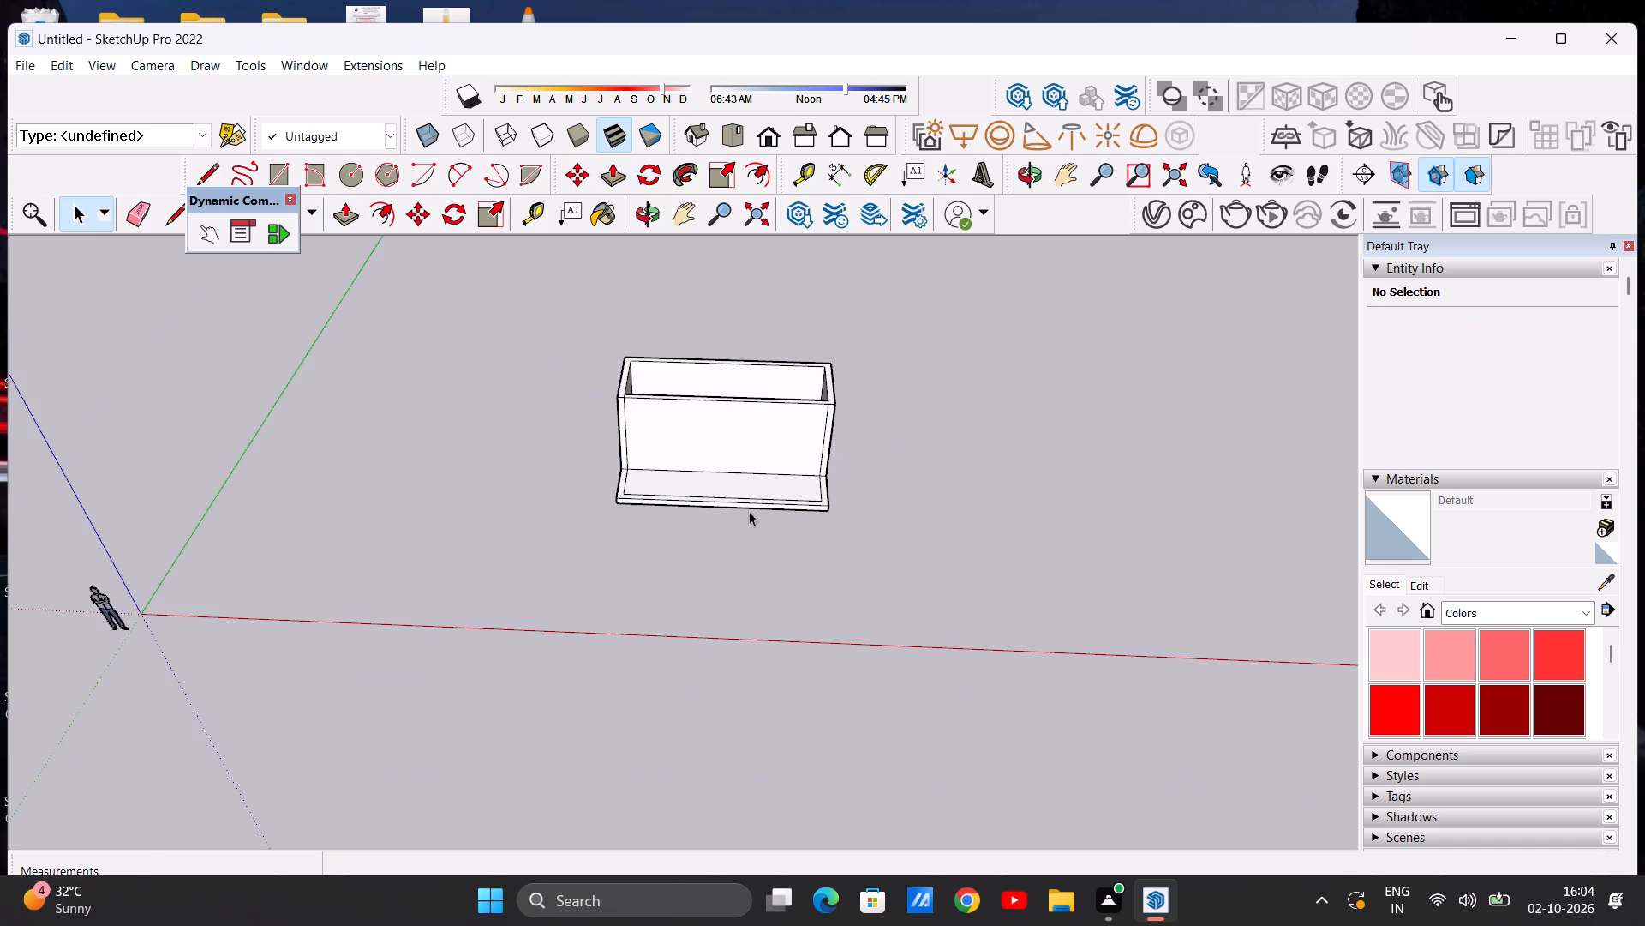
middle_click_drag(688, 568, 690, 392)
scroll(736, 407, "up", 9)
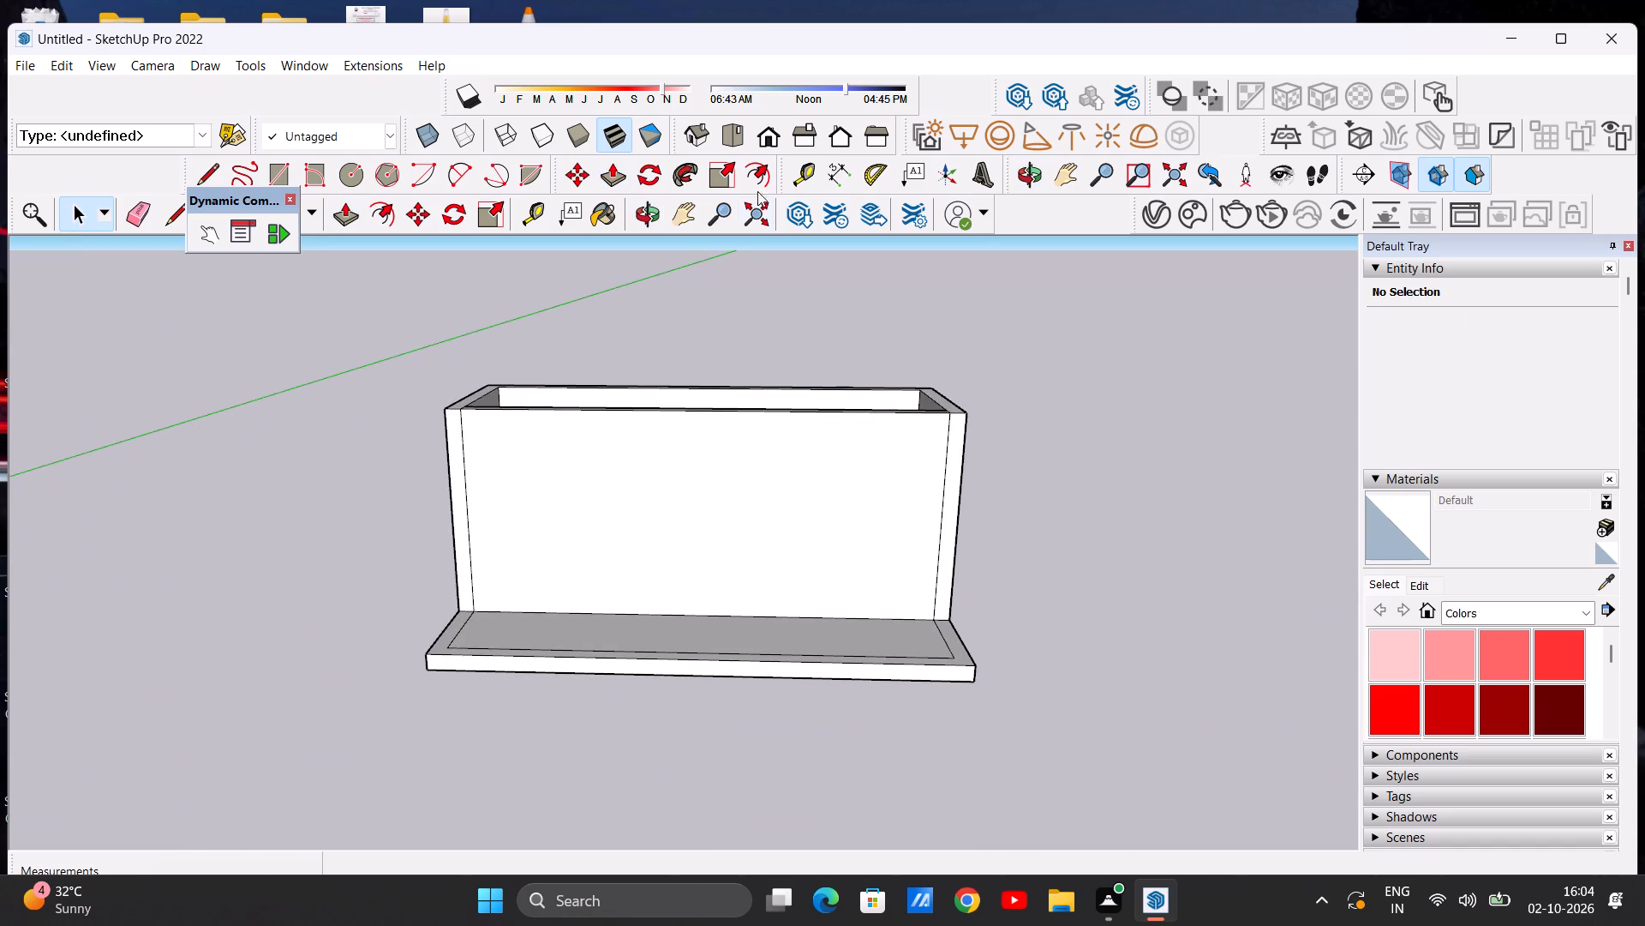
left_click(765, 129)
scroll(702, 561, "down", 1)
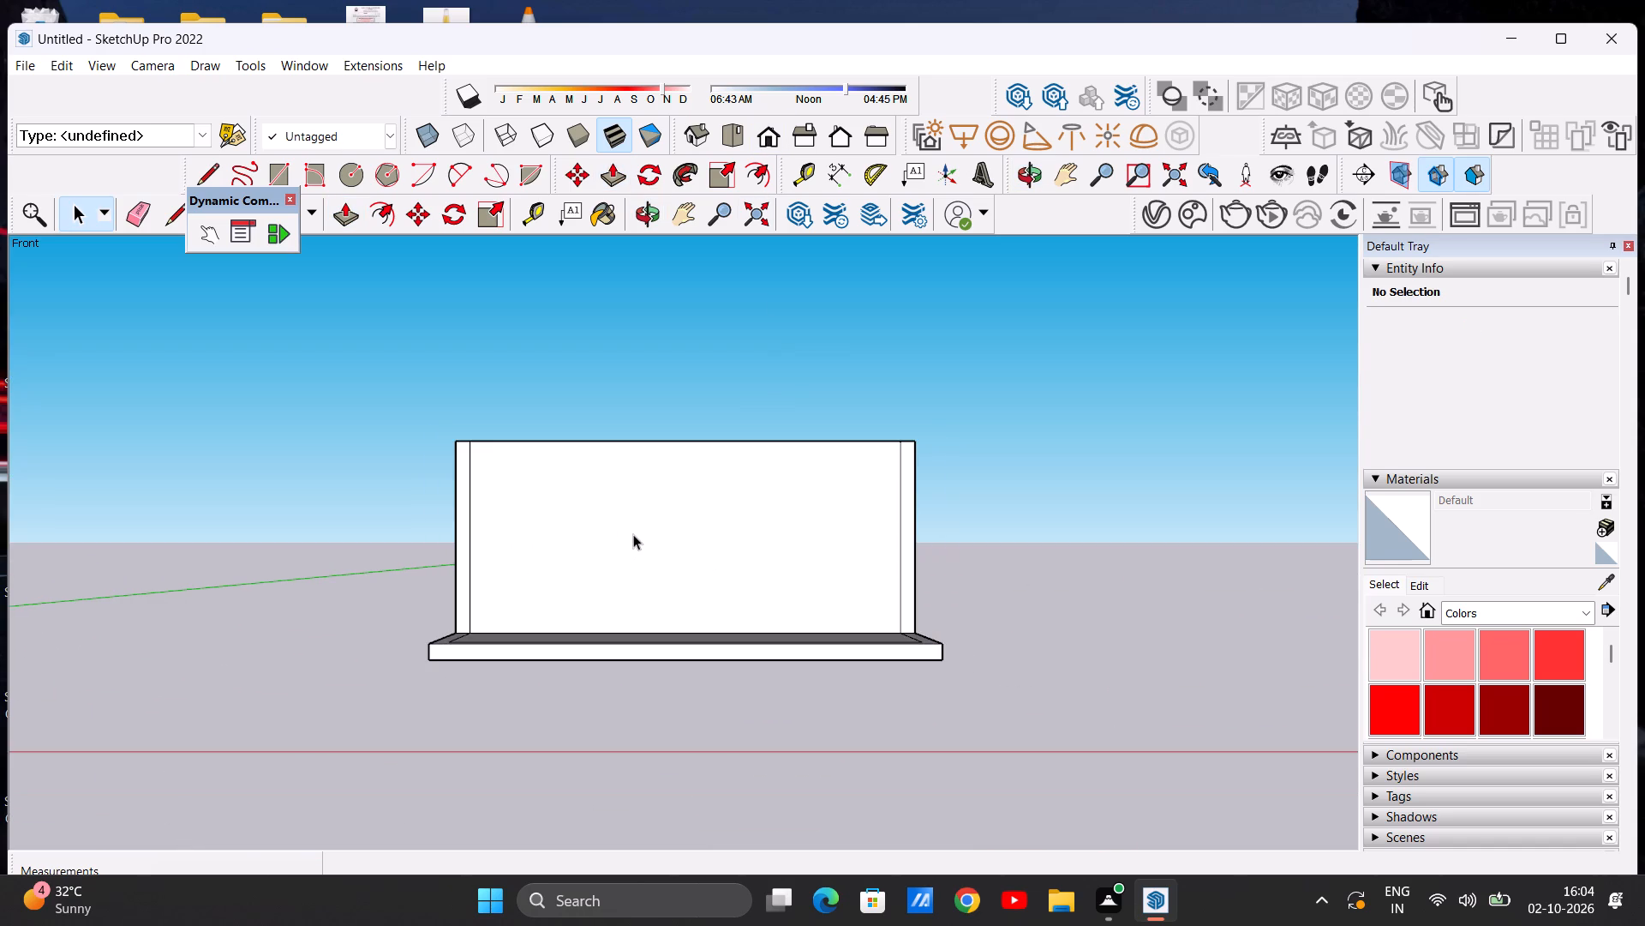
scroll(640, 521, "up", 4)
scroll(642, 545, "down", 2)
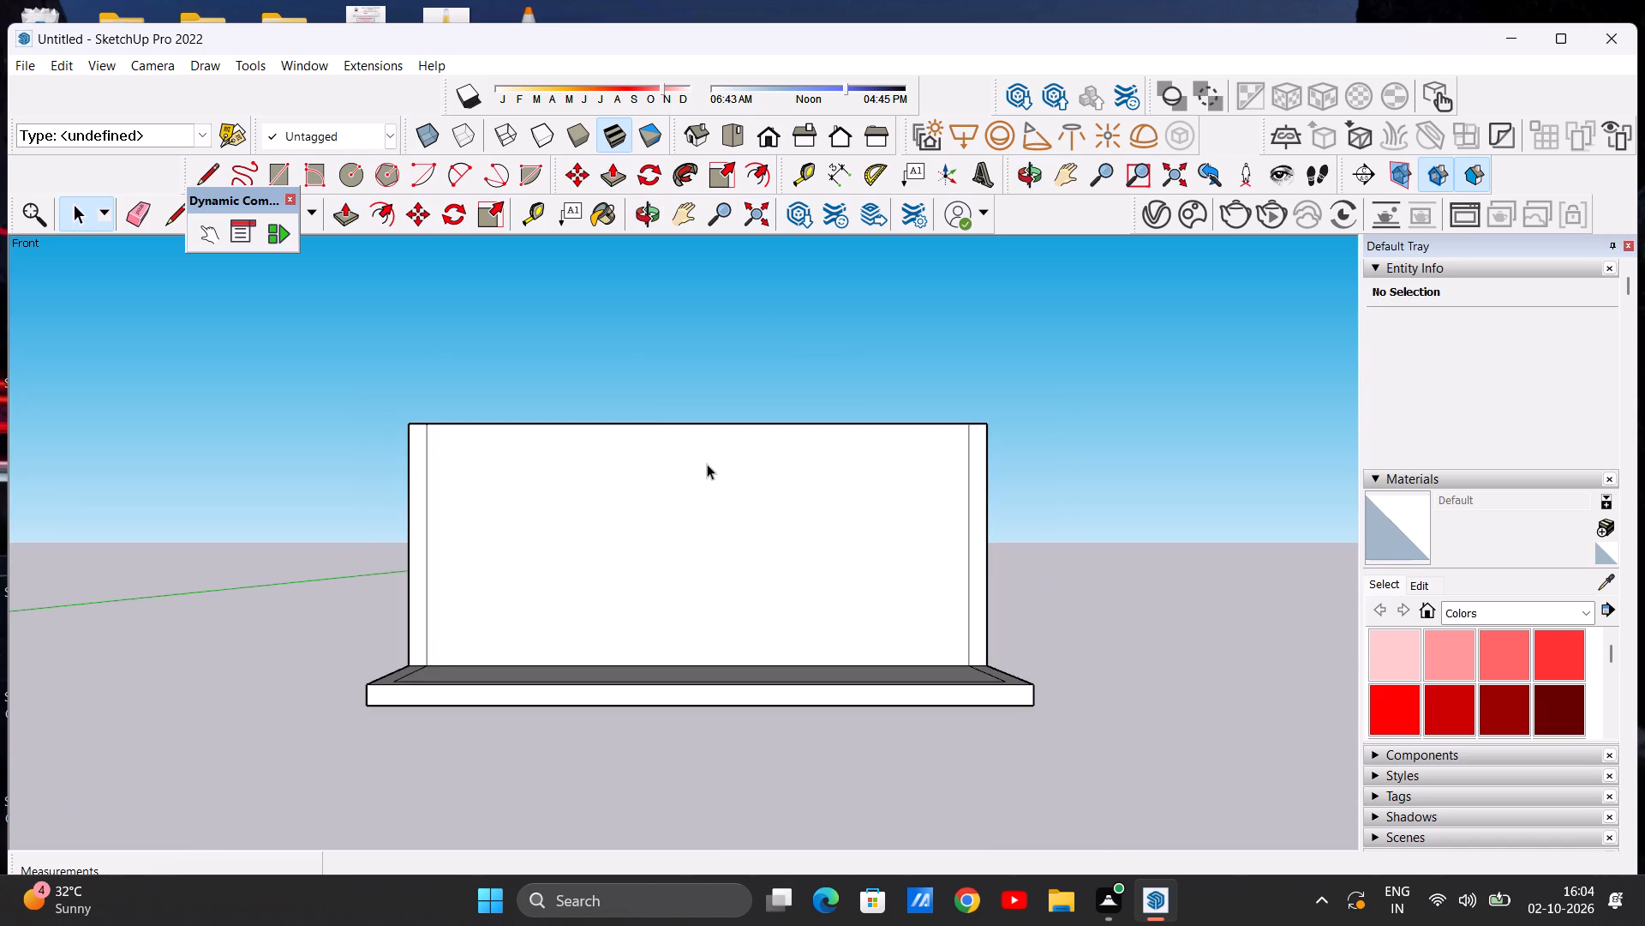
scroll(702, 458, "up", 1)
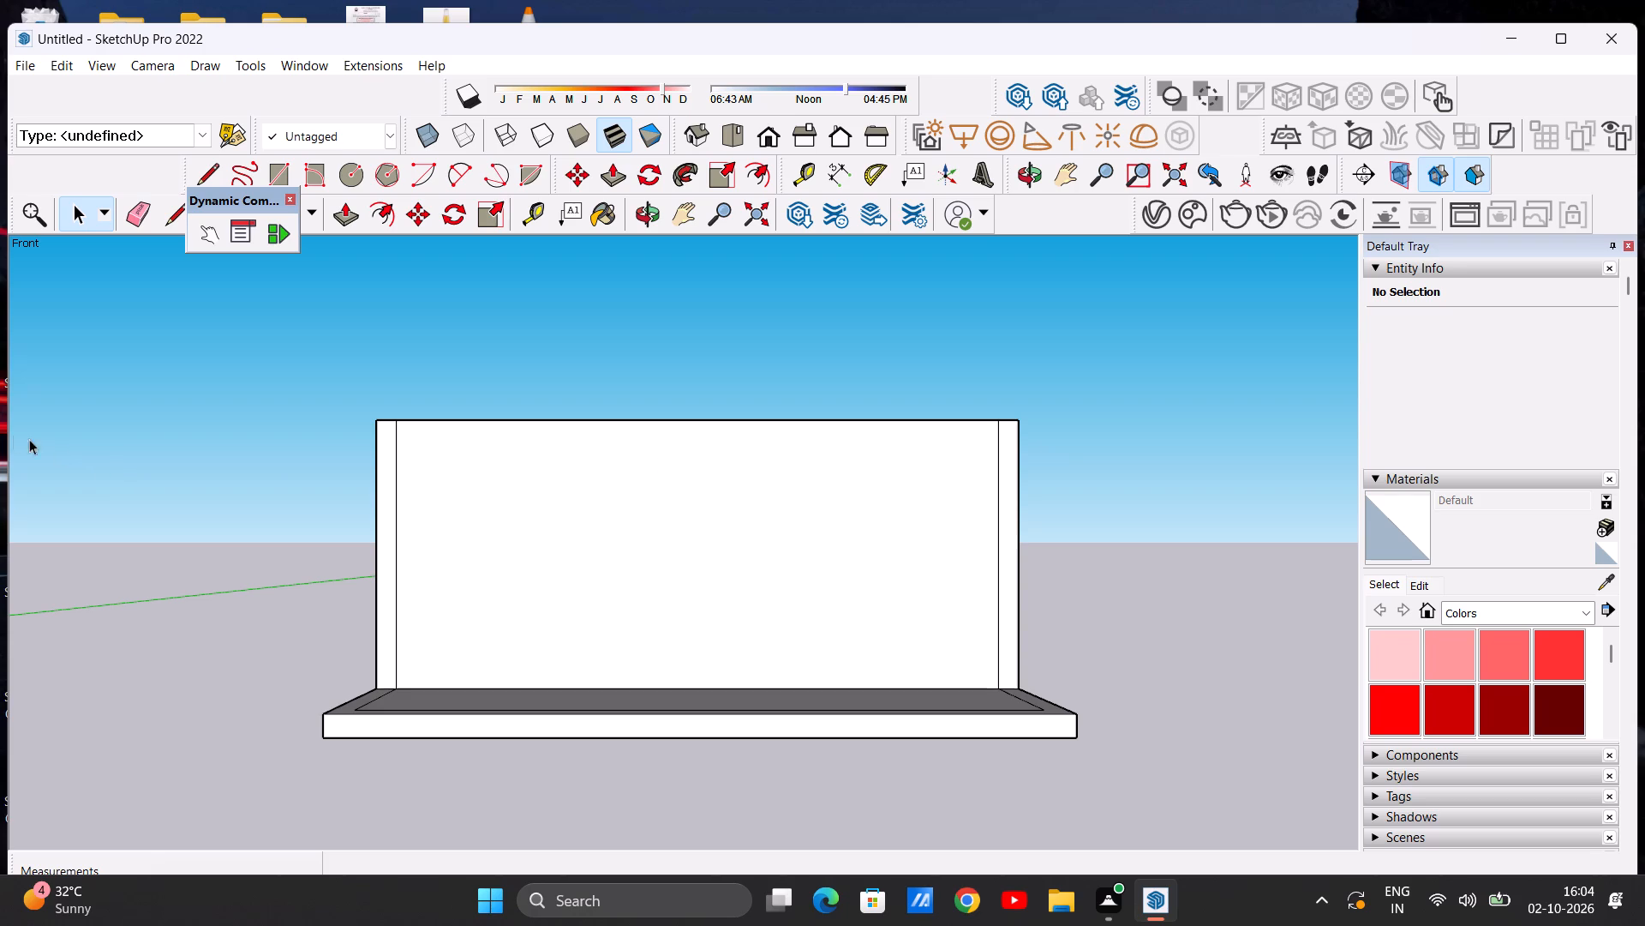
scroll(828, 521, "down", 2)
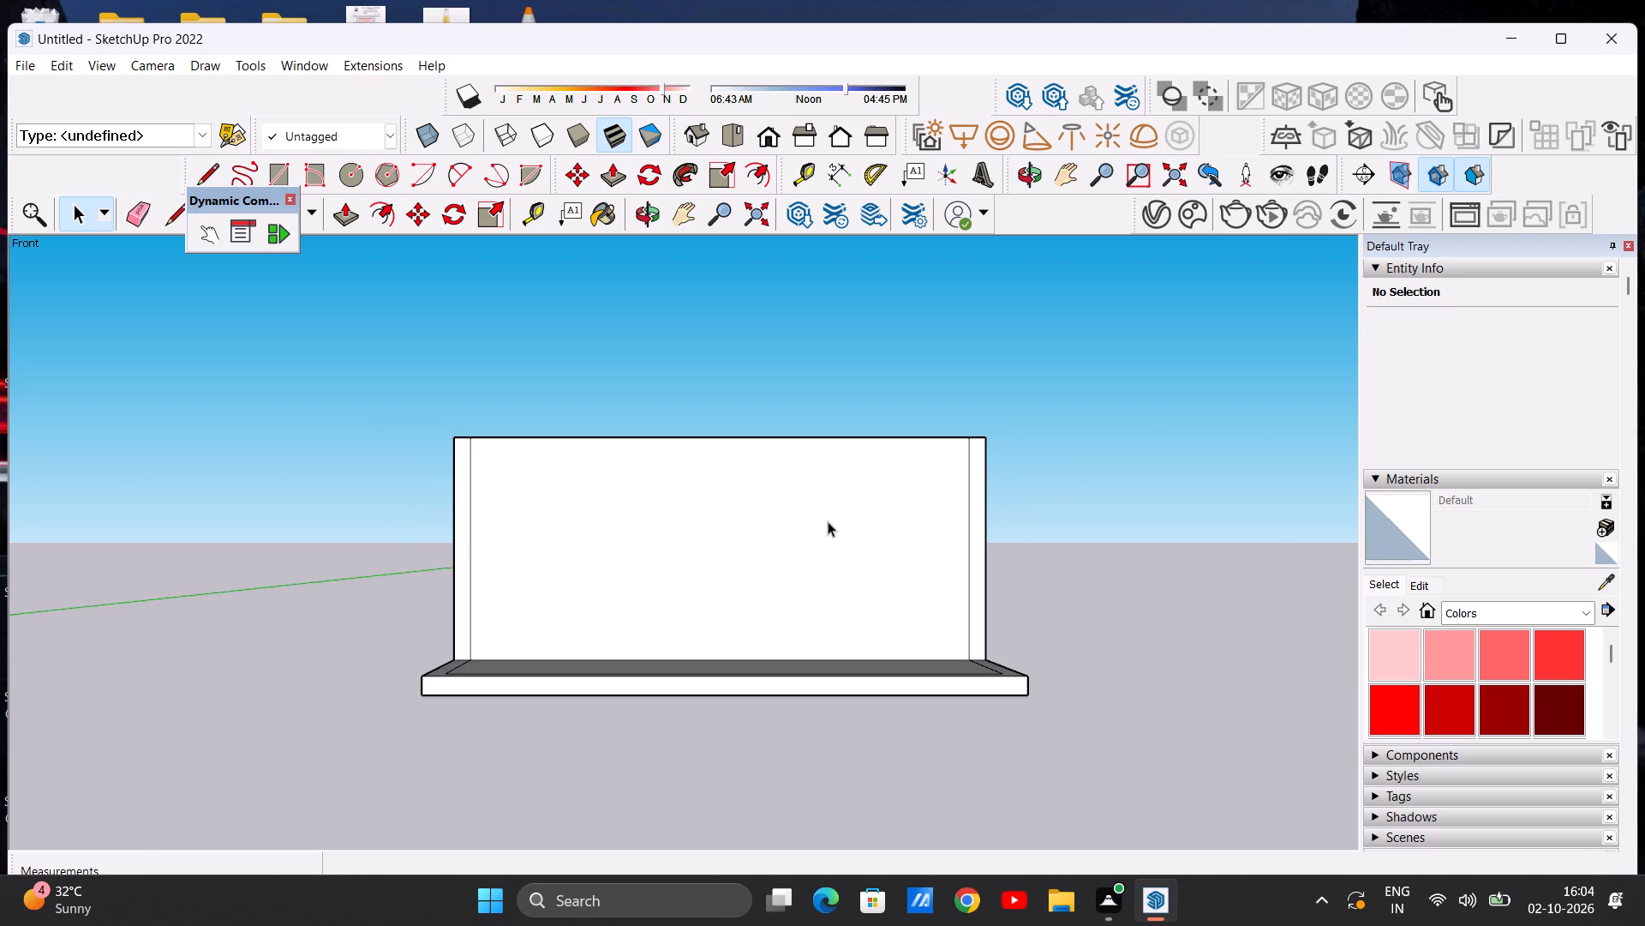
middle_click_drag(820, 496, 822, 842)
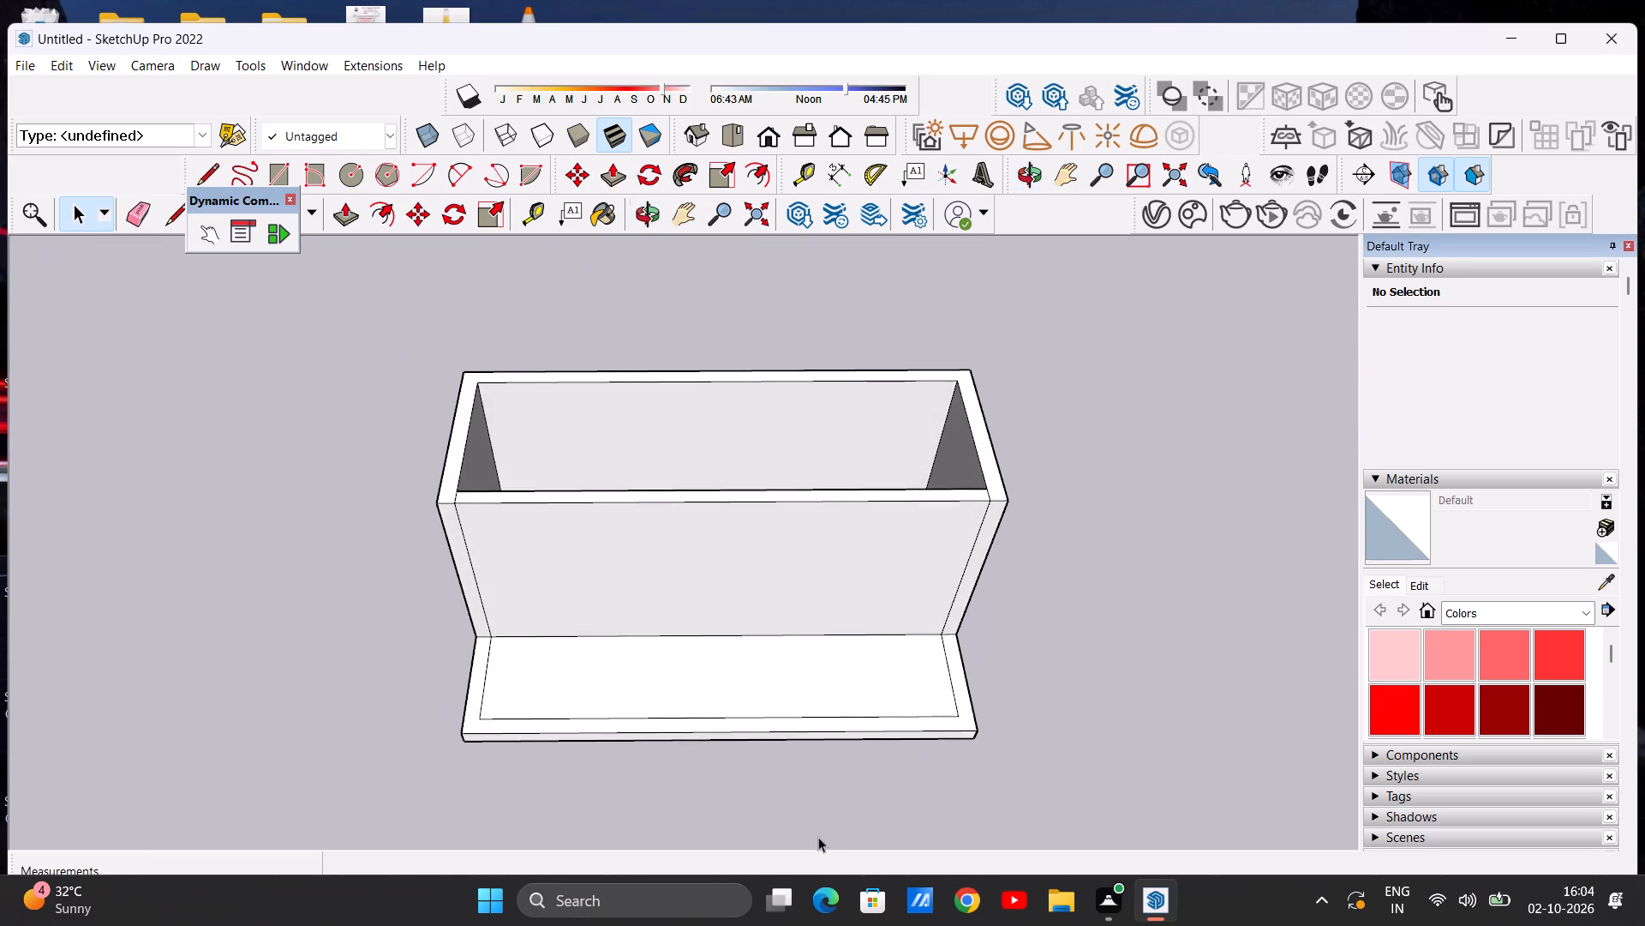
middle_click_drag(814, 842, 797, 856)
scroll(731, 676, "up", 2)
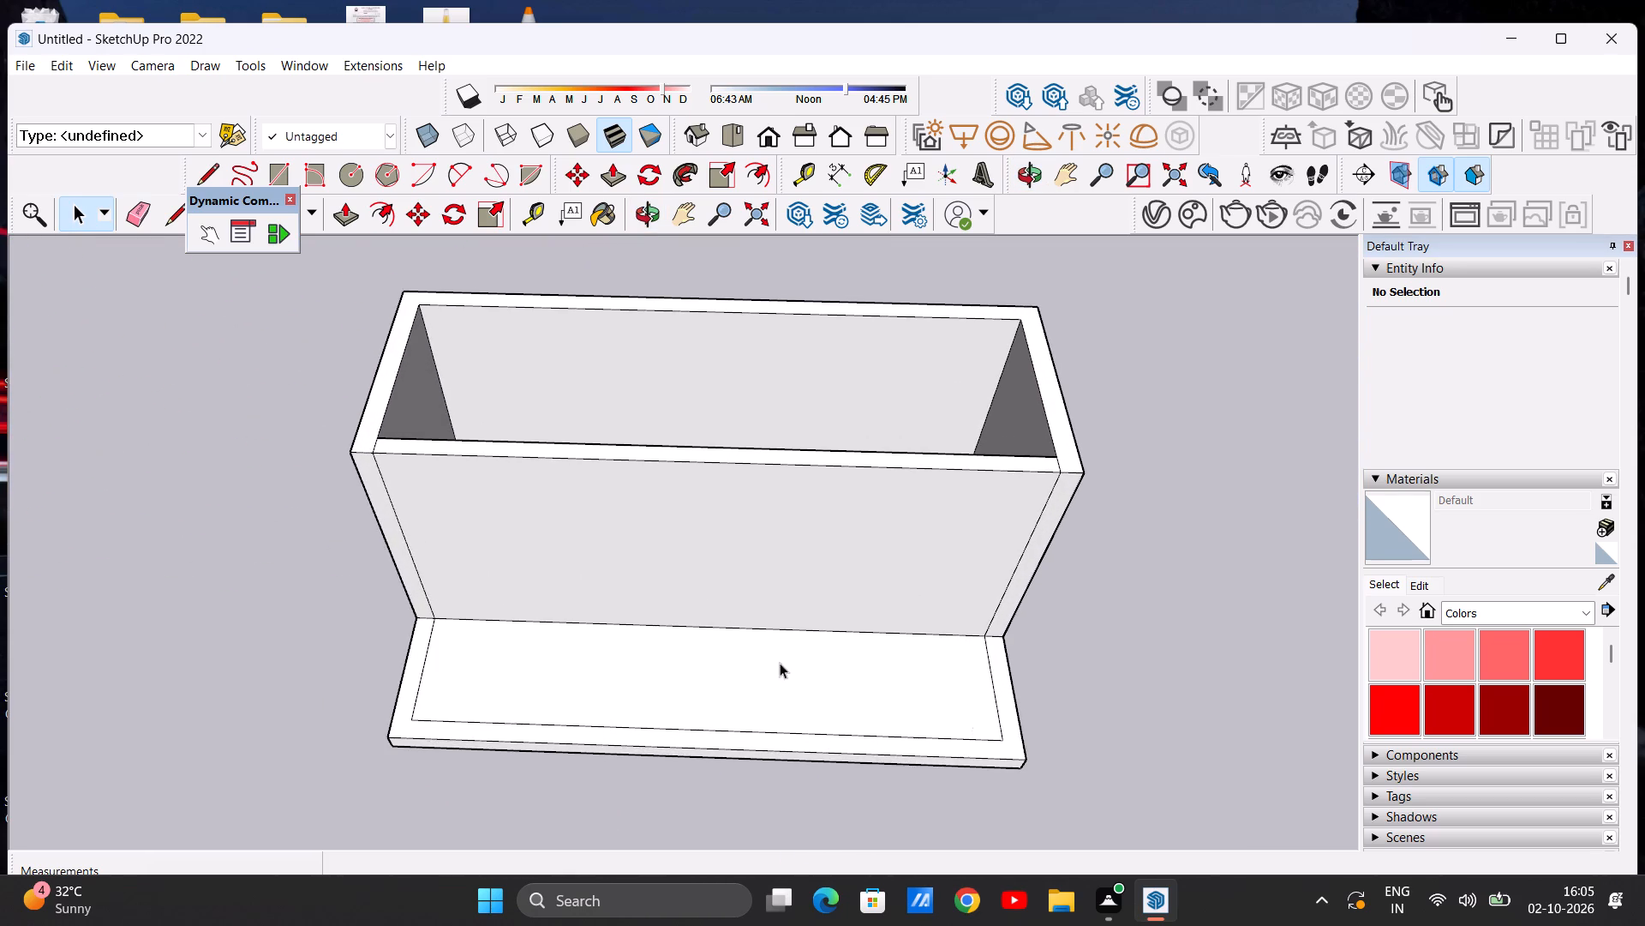
scroll(876, 636, "down", 2)
scroll(559, 603, "up", 3)
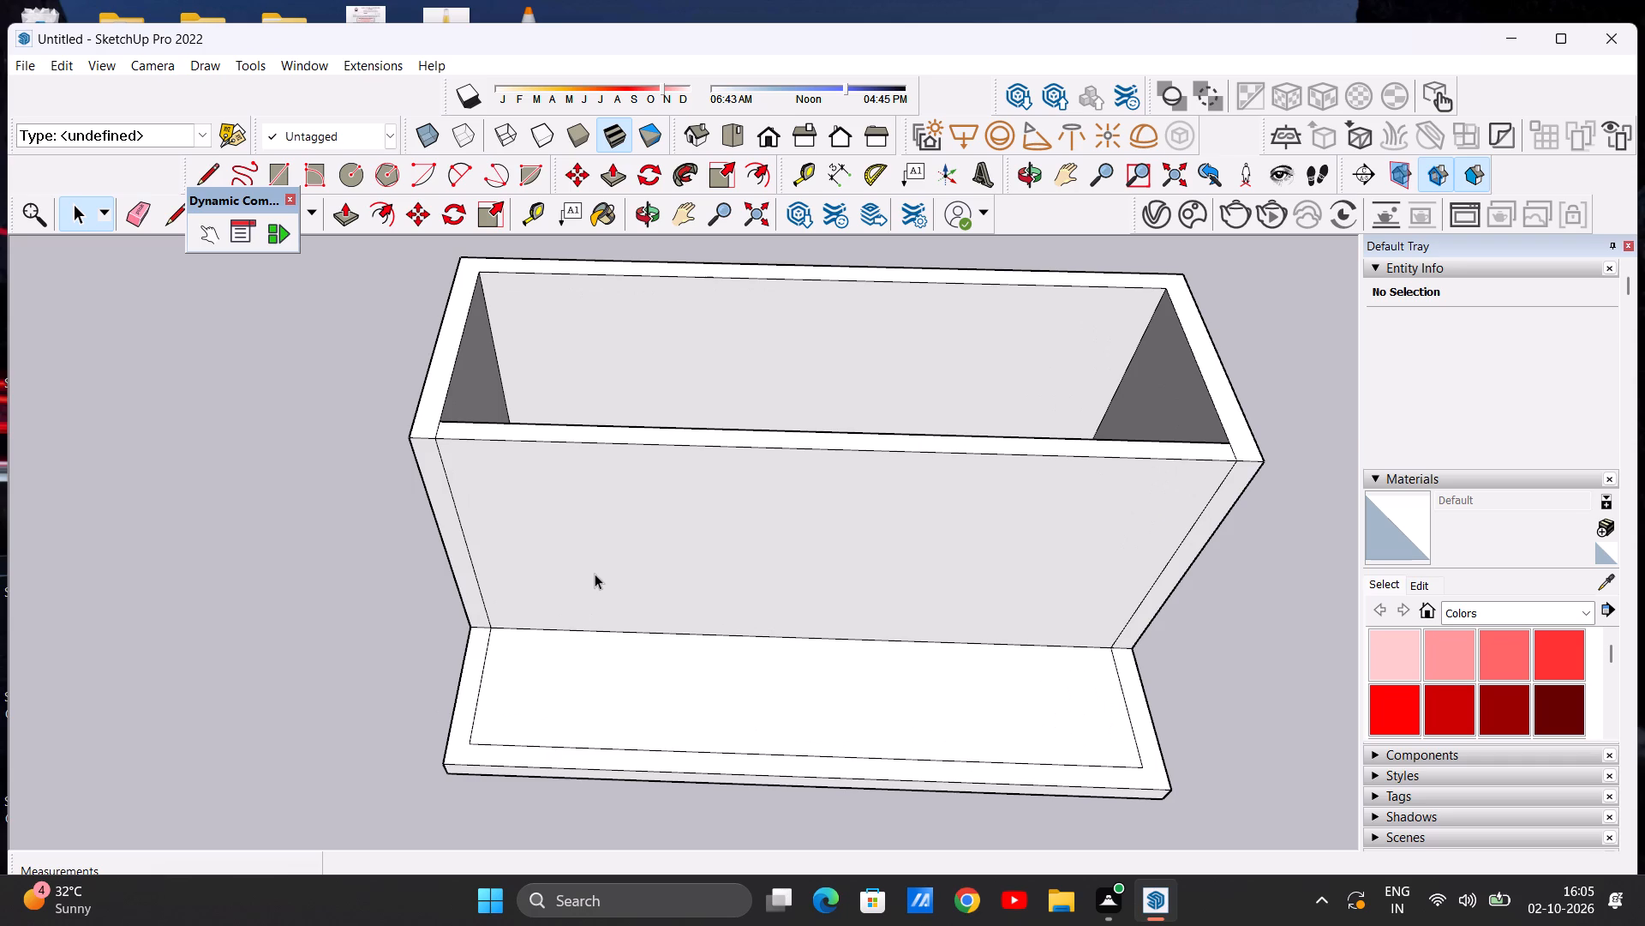
Examine the enclosed room and the front platform from farther away and from a lower front angle.
scroll(599, 575, "down", 3)
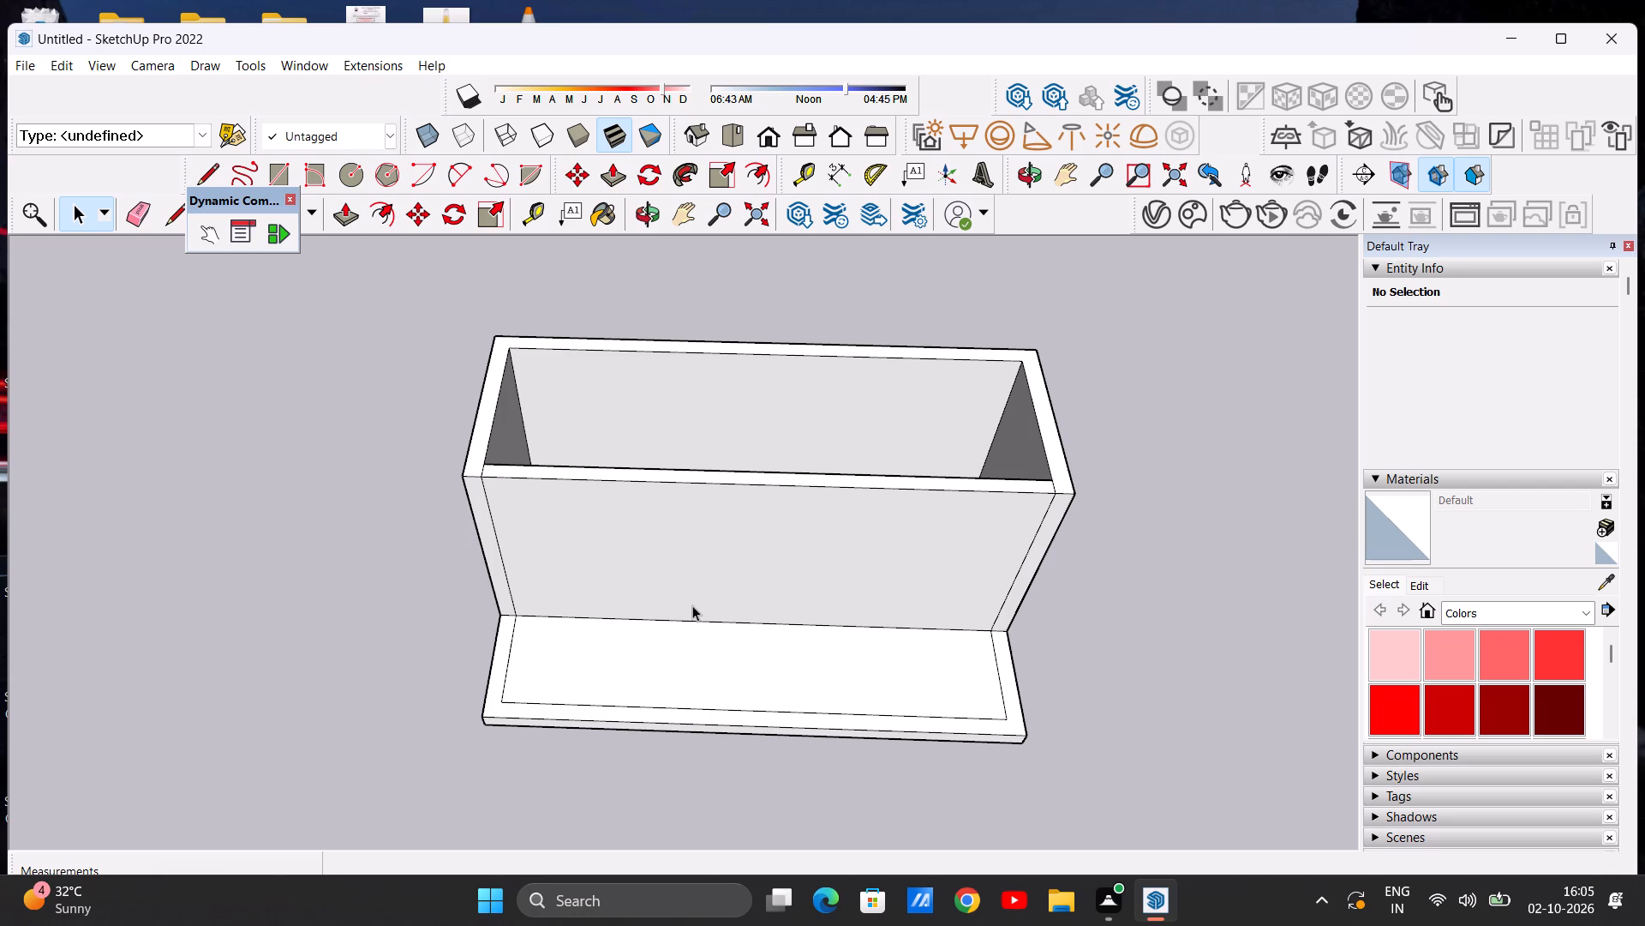
scroll(762, 620, "down", 3)
middle_click_drag(757, 634, 775, 521)
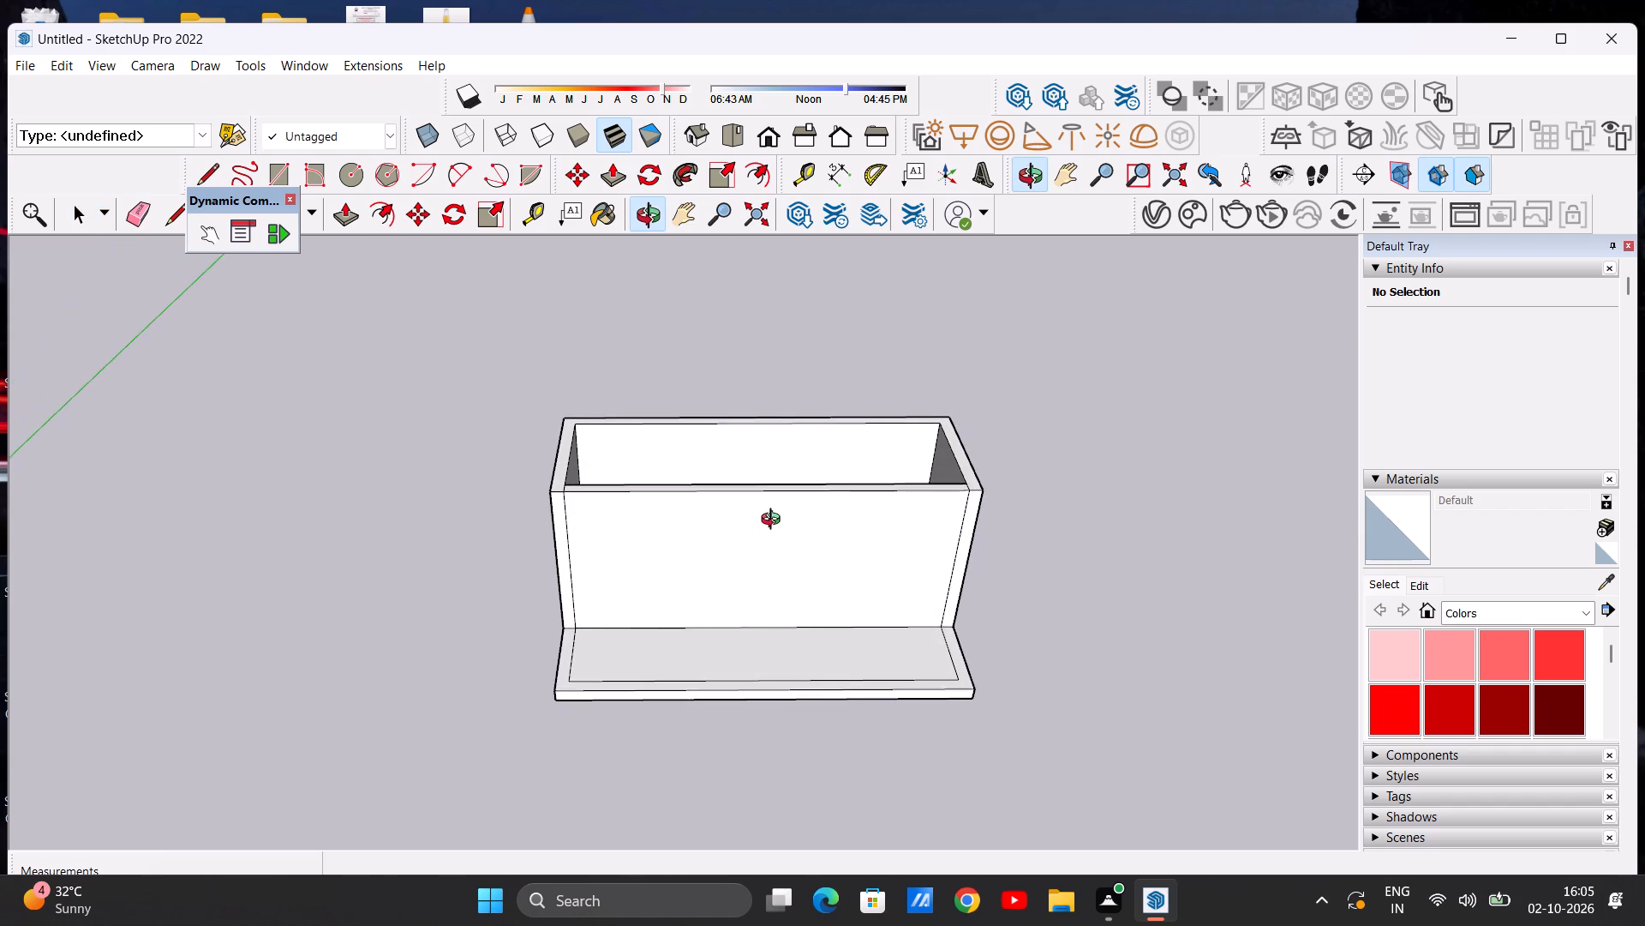
middle_click_drag(775, 521, 773, 520)
scroll(742, 574, "up", 1)
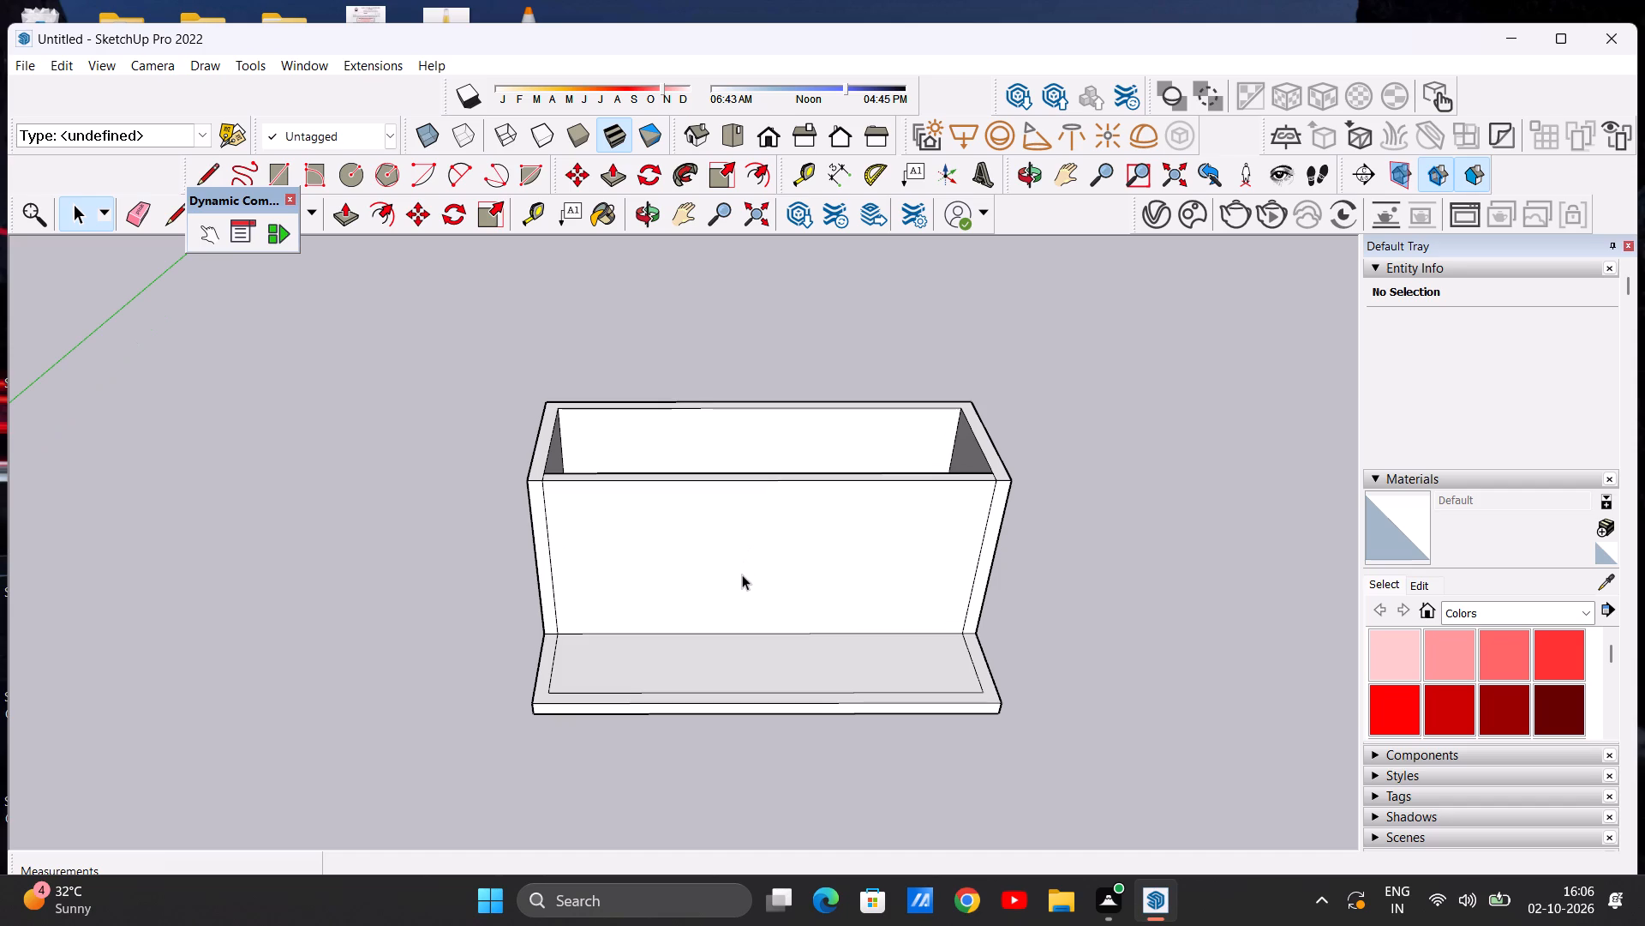
scroll(775, 598, "down", 1)
scroll(775, 598, "up", 1)
scroll(781, 601, "down", 1)
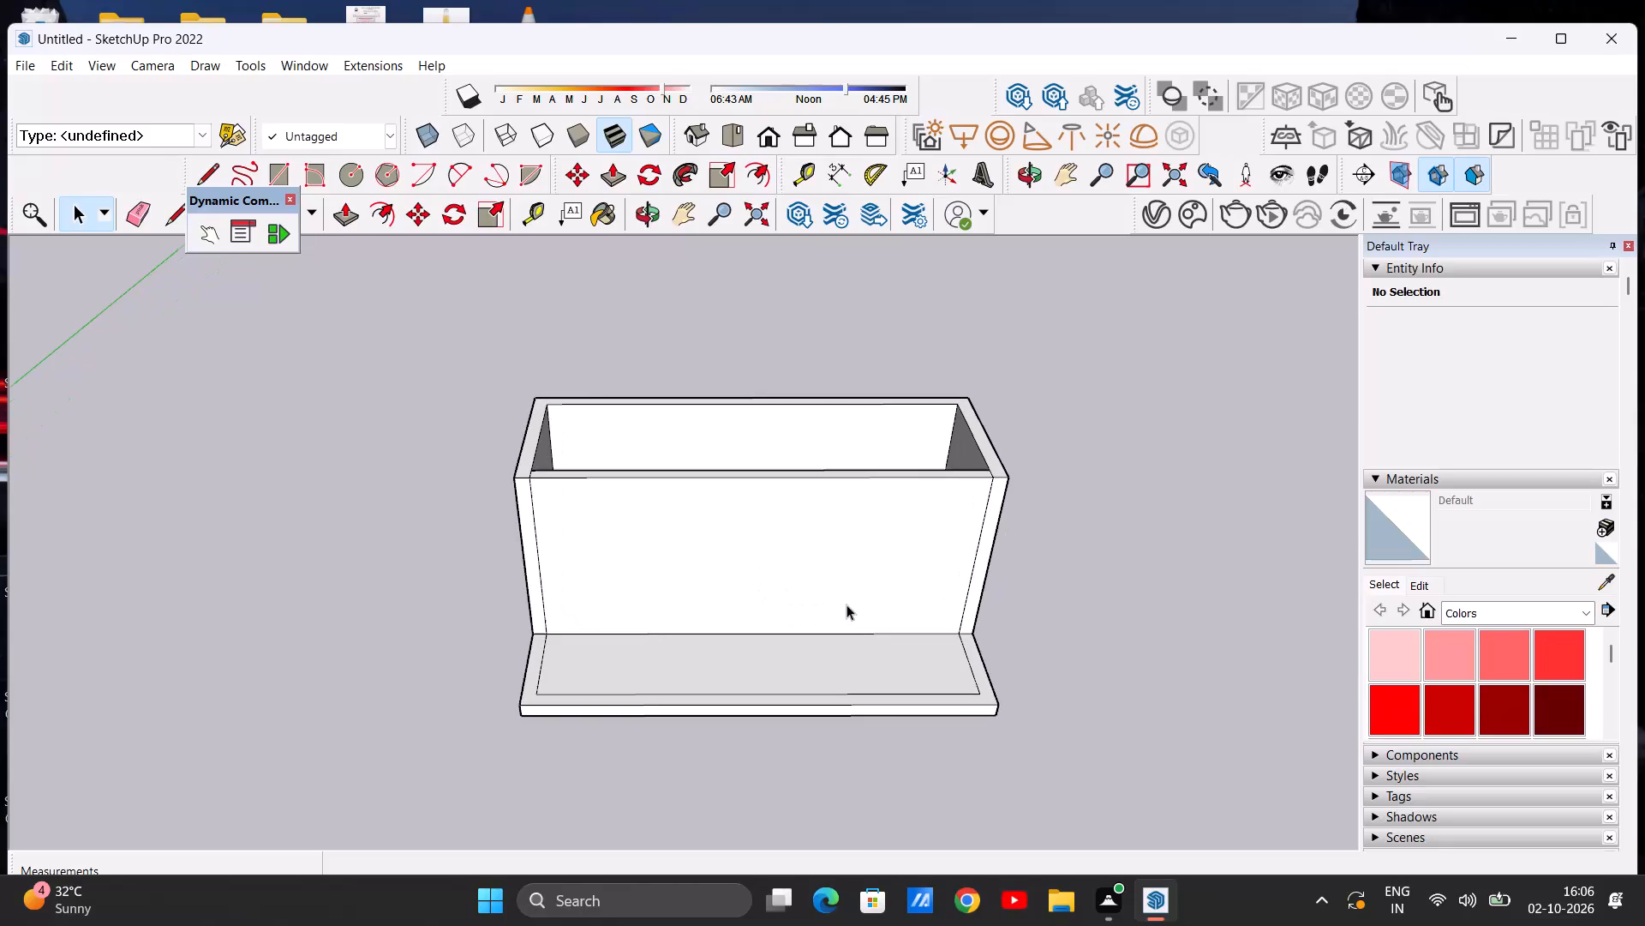
scroll(846, 604, "up", 1)
Undo the Push/Pull of the front wall strip.
key("ctrl+z")
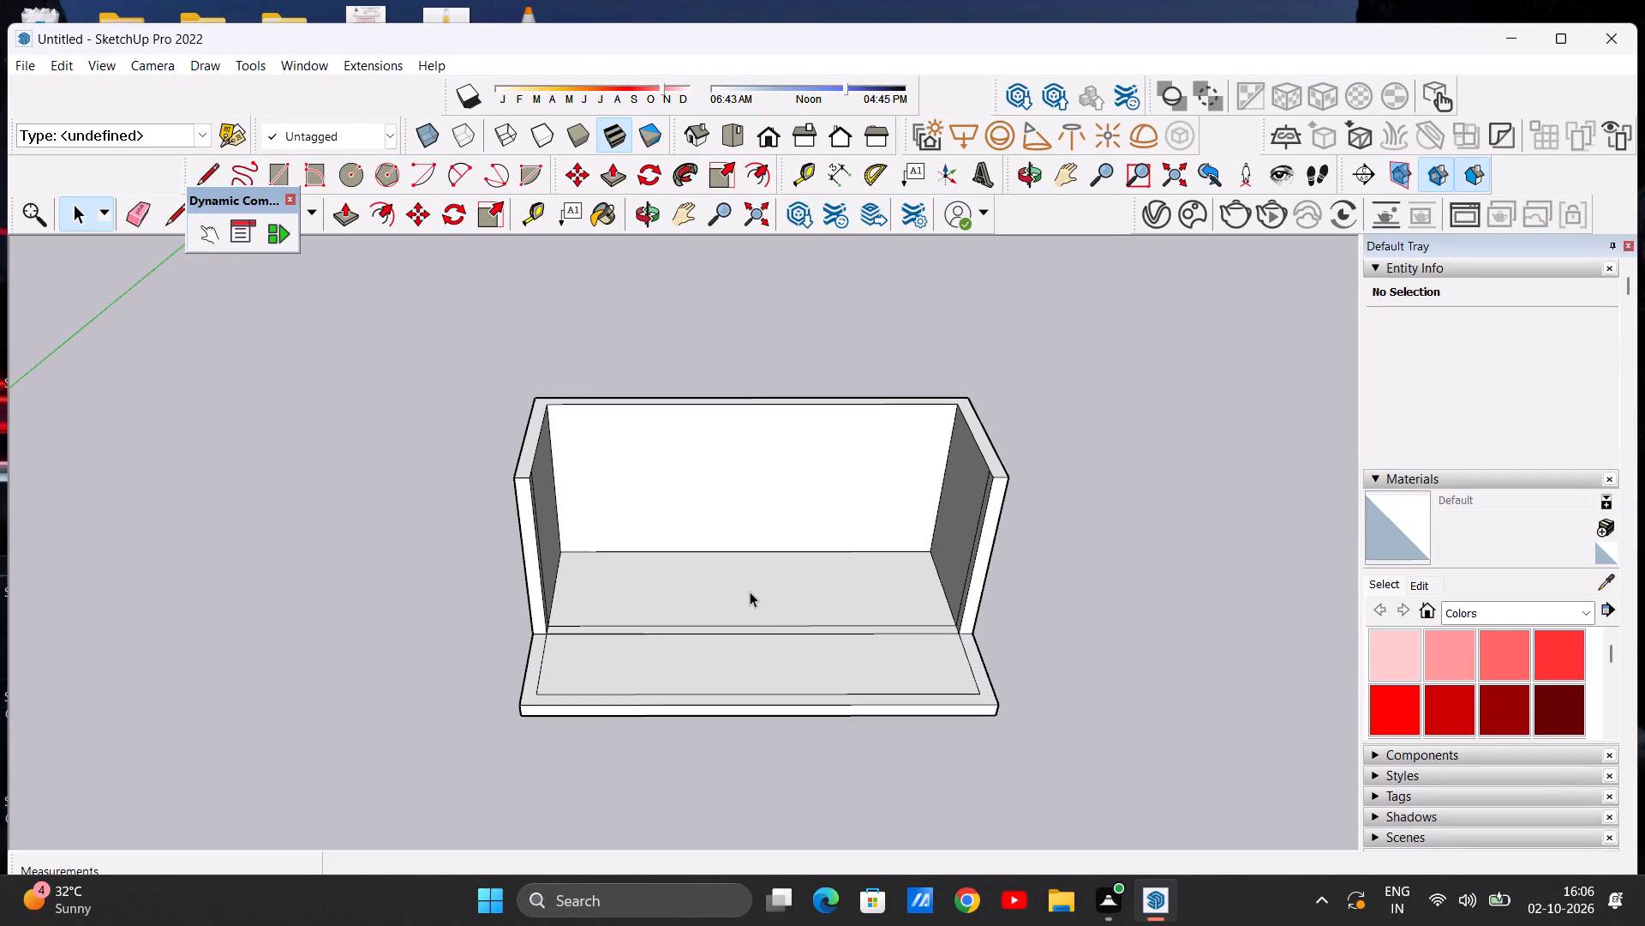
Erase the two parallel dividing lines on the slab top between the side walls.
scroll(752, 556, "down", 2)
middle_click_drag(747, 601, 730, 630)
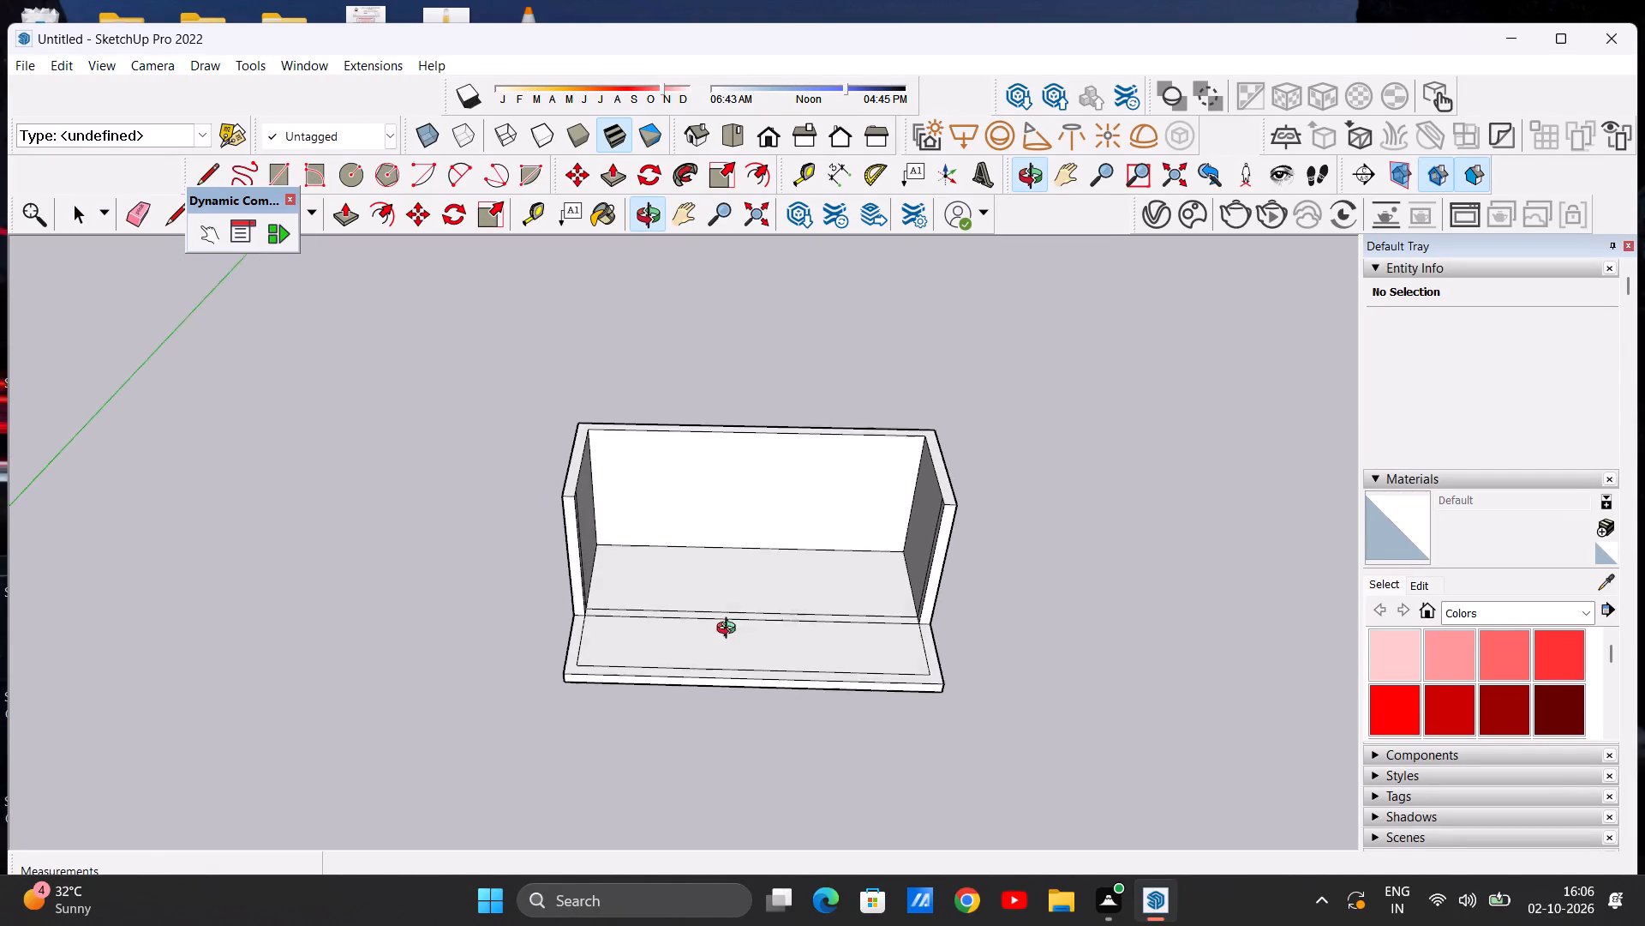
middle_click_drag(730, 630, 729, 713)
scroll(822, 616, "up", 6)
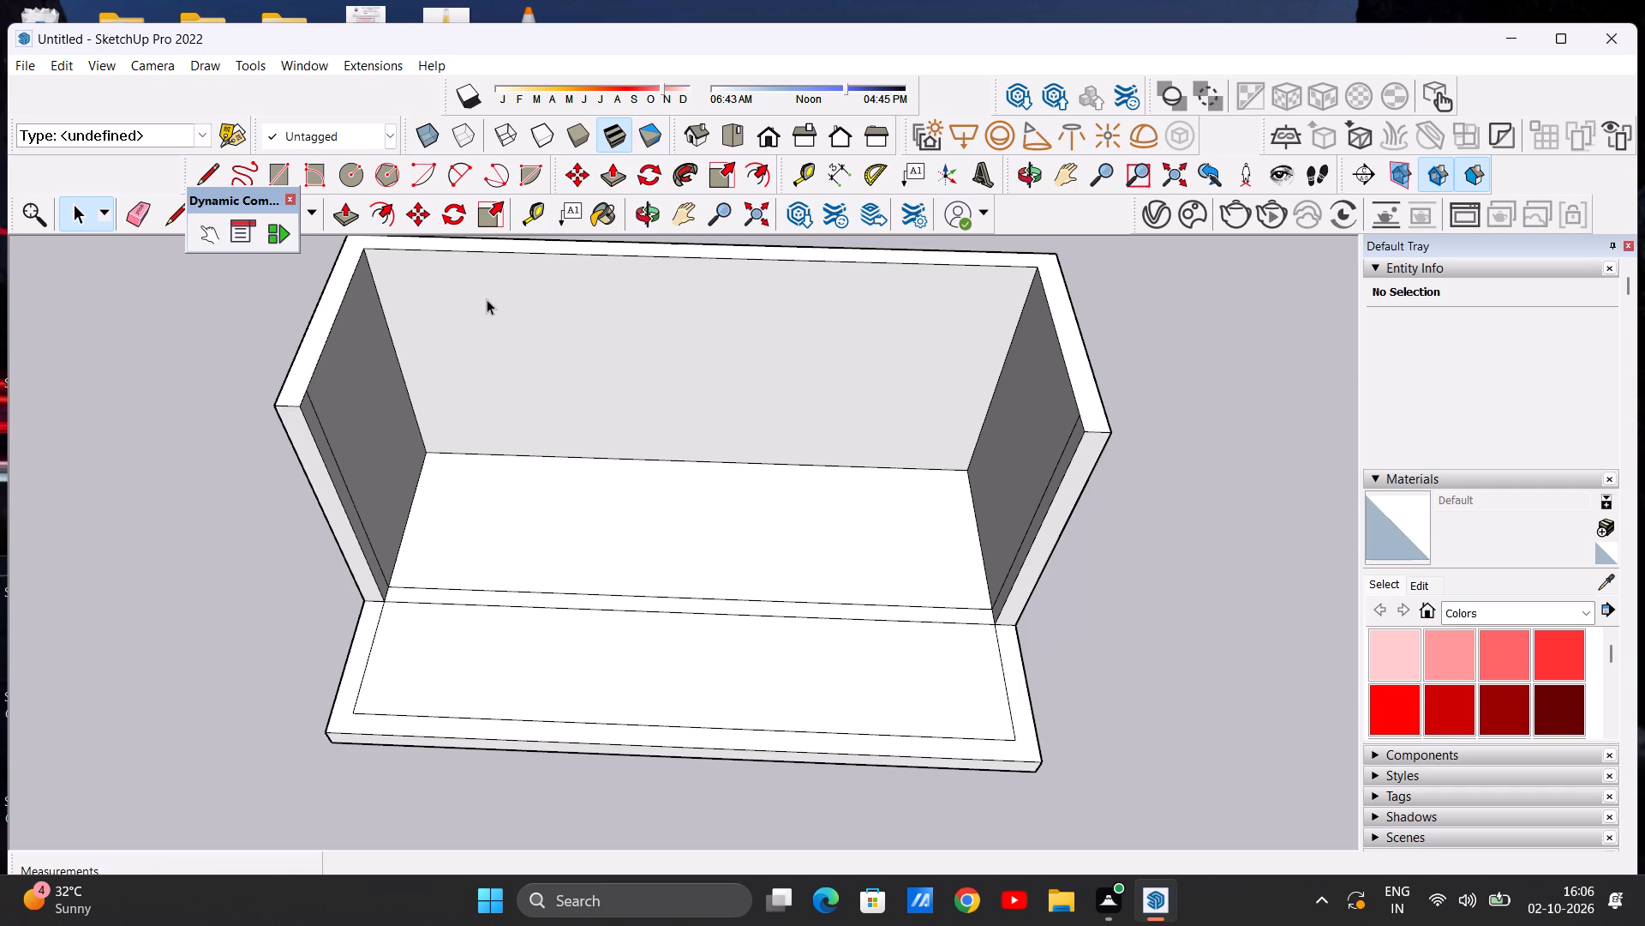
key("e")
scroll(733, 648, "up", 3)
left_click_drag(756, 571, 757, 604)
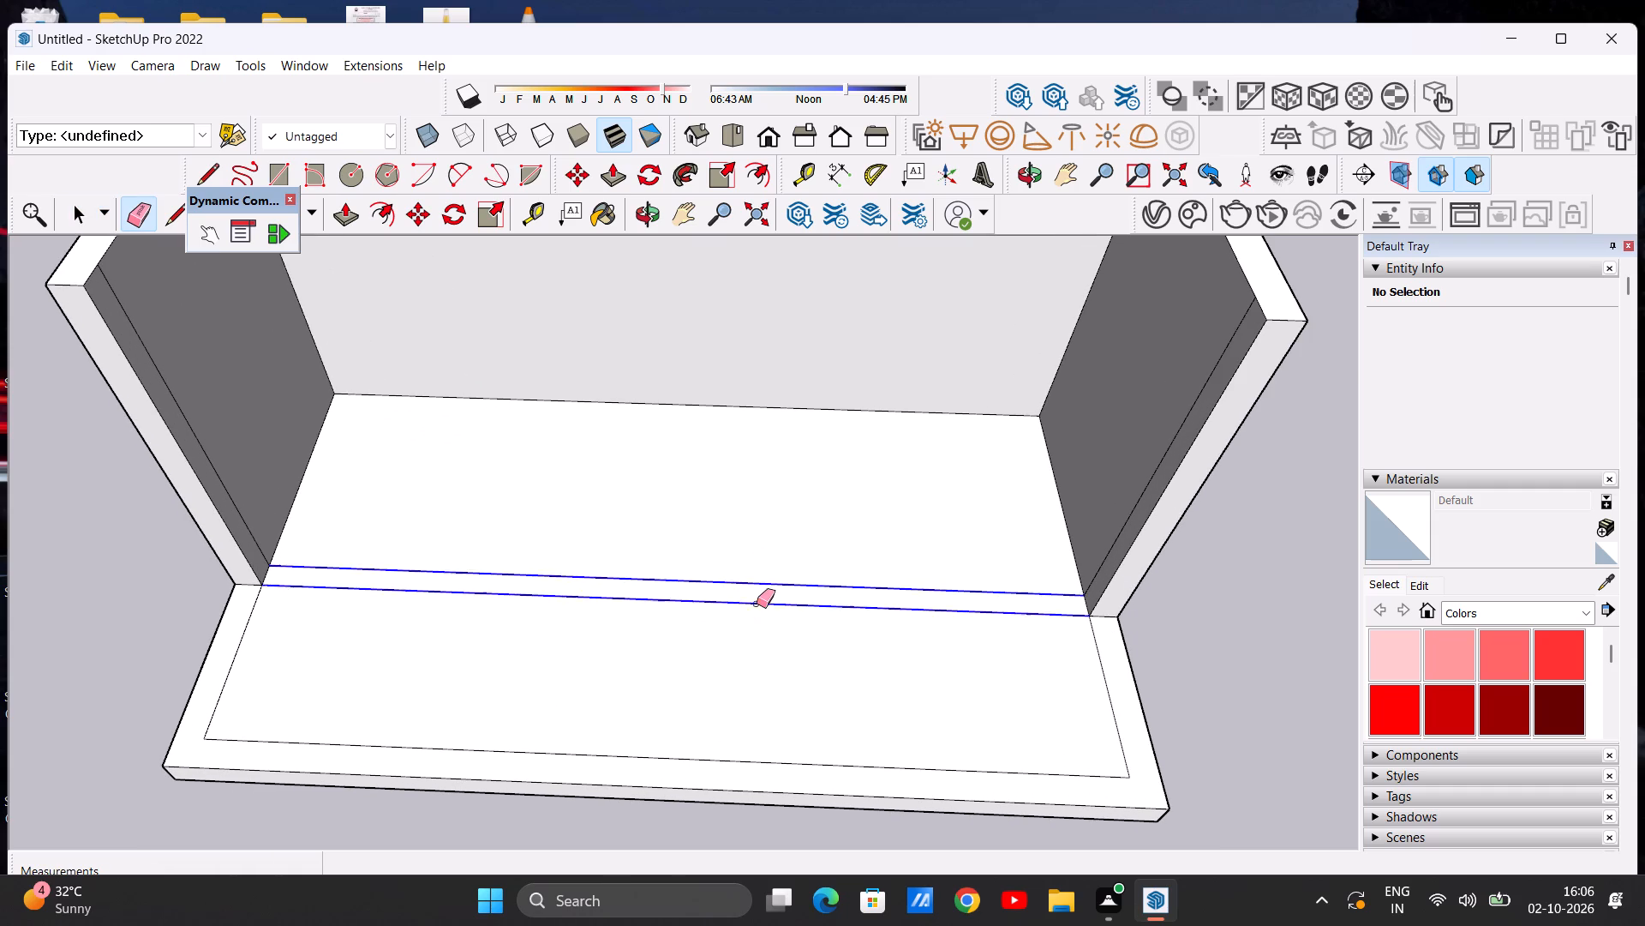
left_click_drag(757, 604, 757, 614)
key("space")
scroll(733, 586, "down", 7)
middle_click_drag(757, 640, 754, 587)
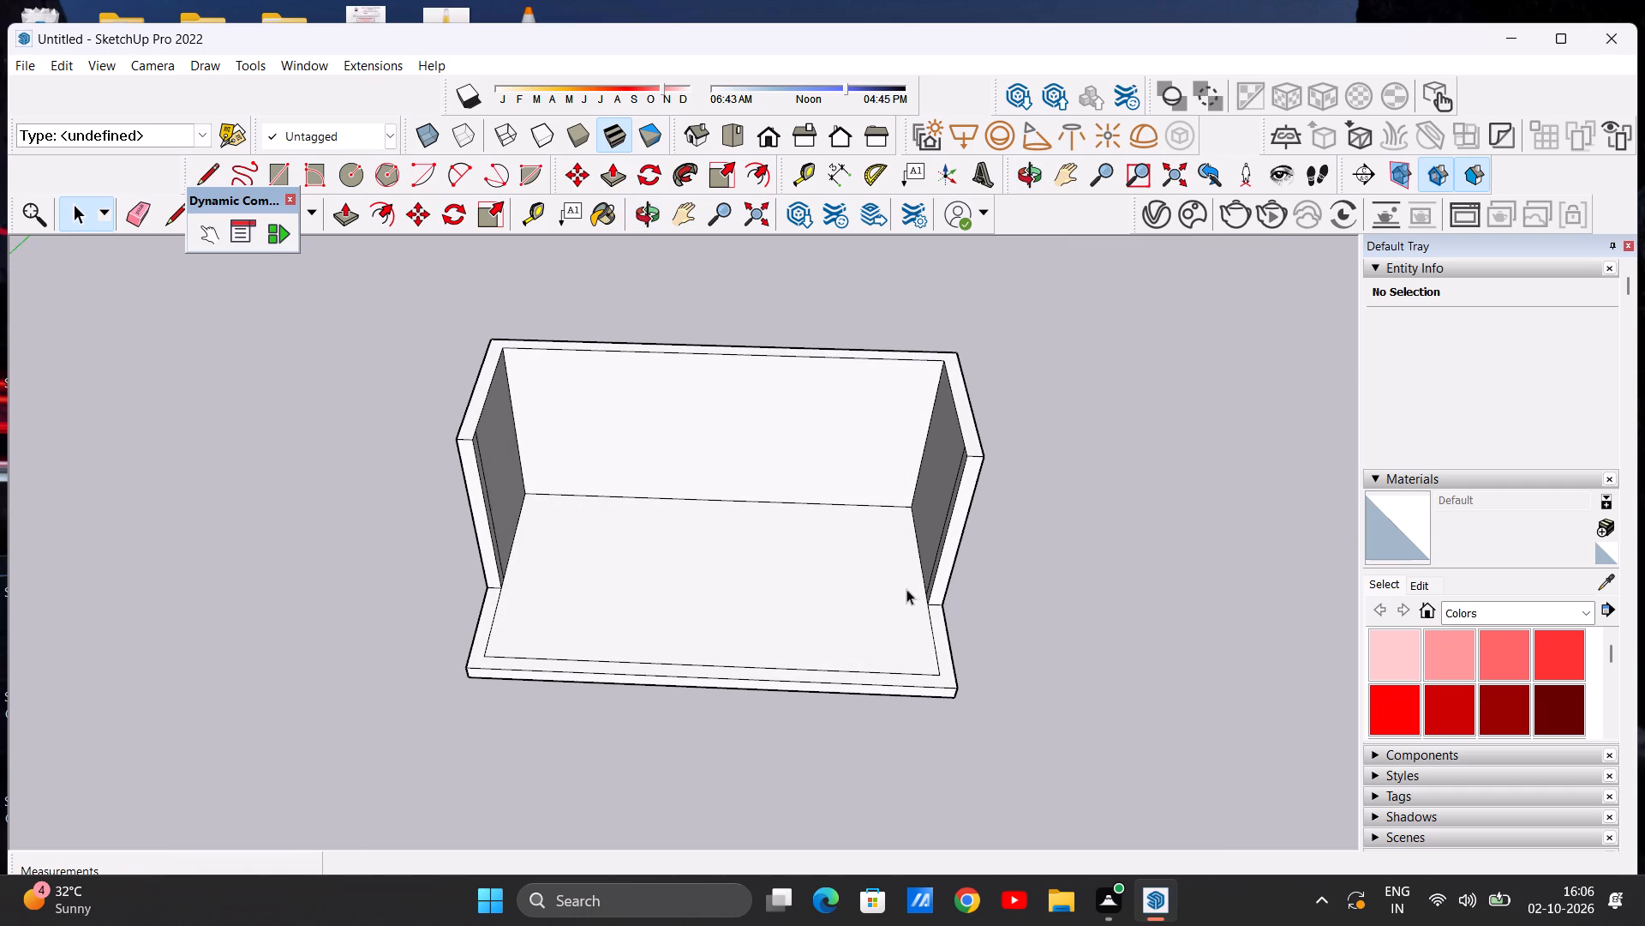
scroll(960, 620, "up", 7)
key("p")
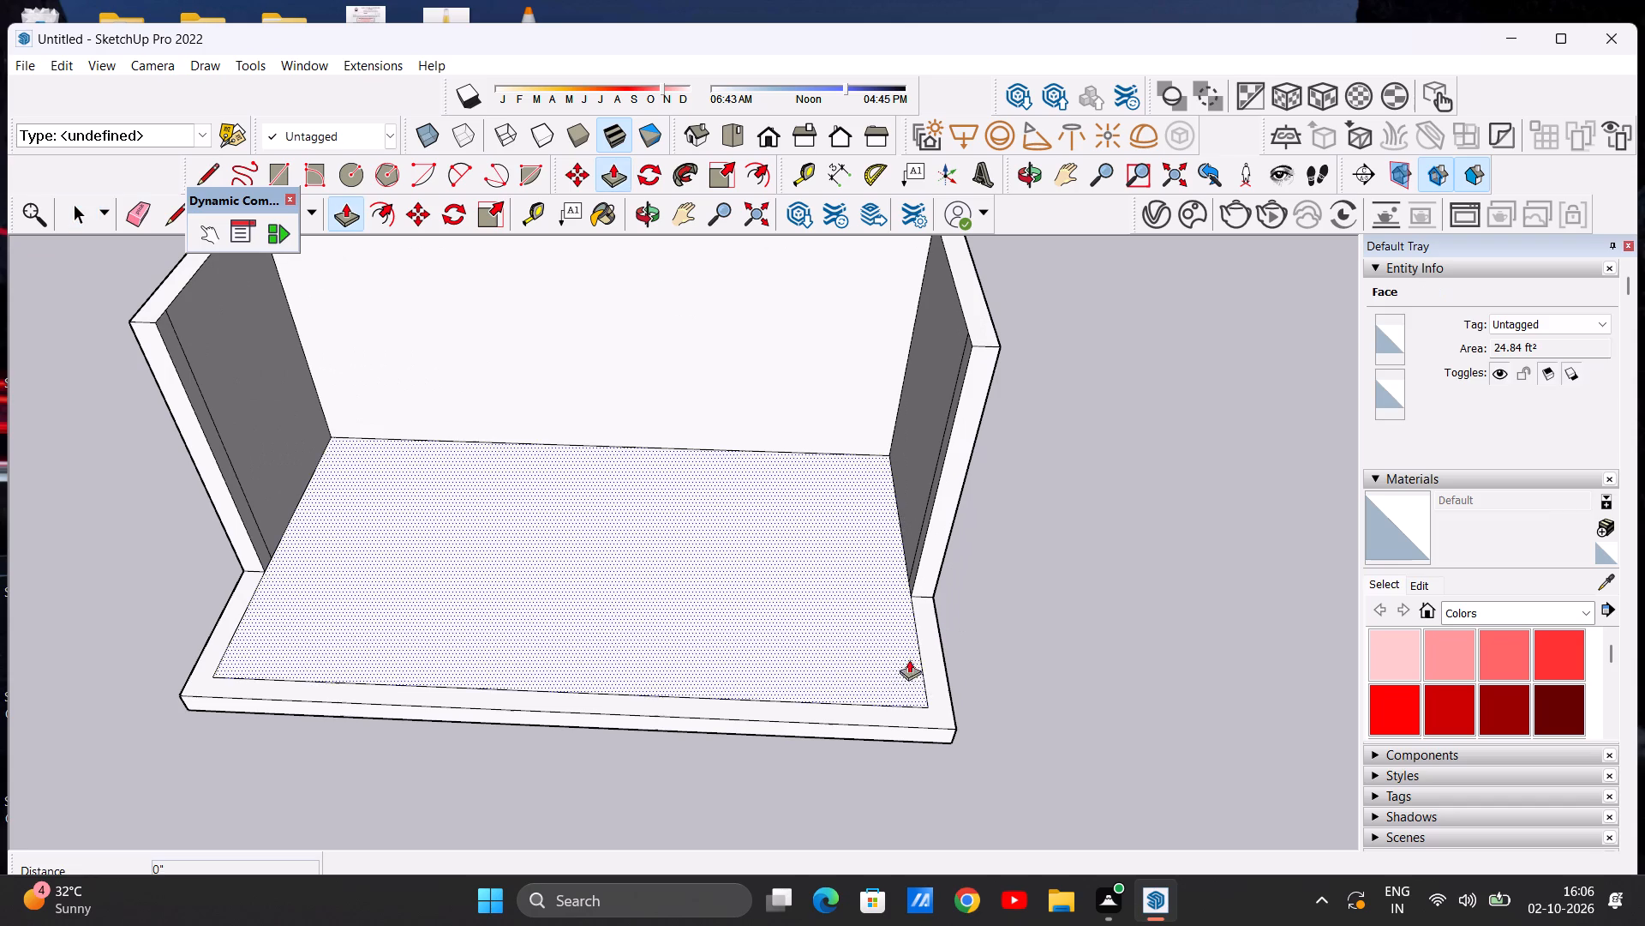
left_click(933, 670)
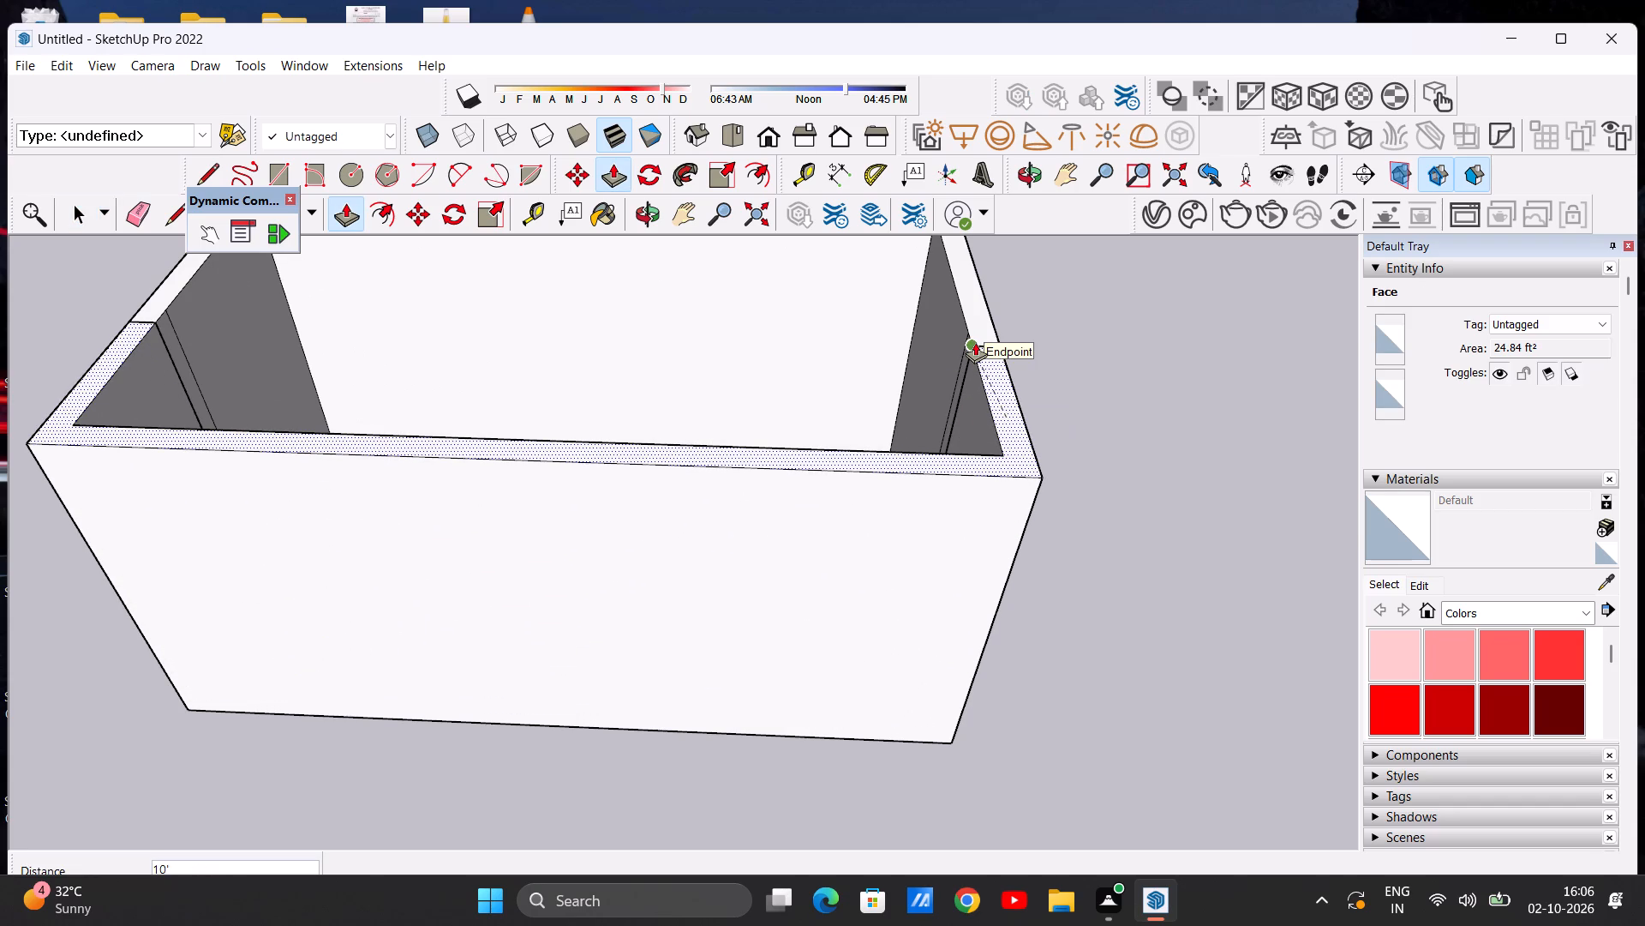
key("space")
Undo back through the line erasure, the U-shaped wall extrusion and both dividing lines, leaving the slab with its inset border.
key("ctrl+z")
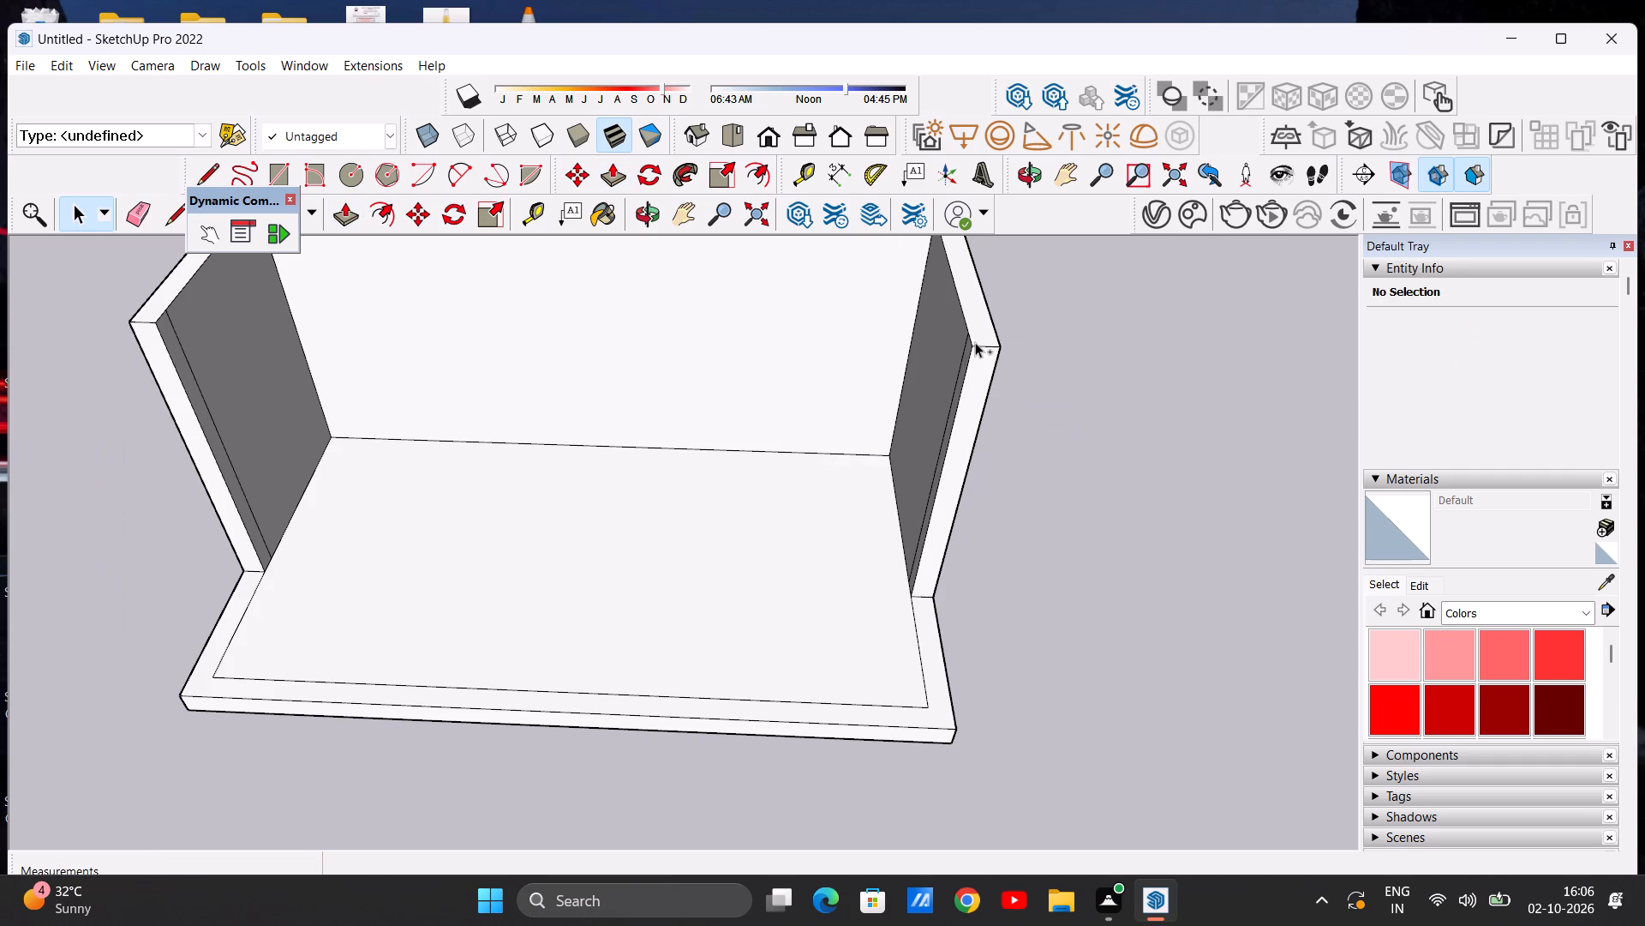
key("ctrl+z")
key("ctrl+z")
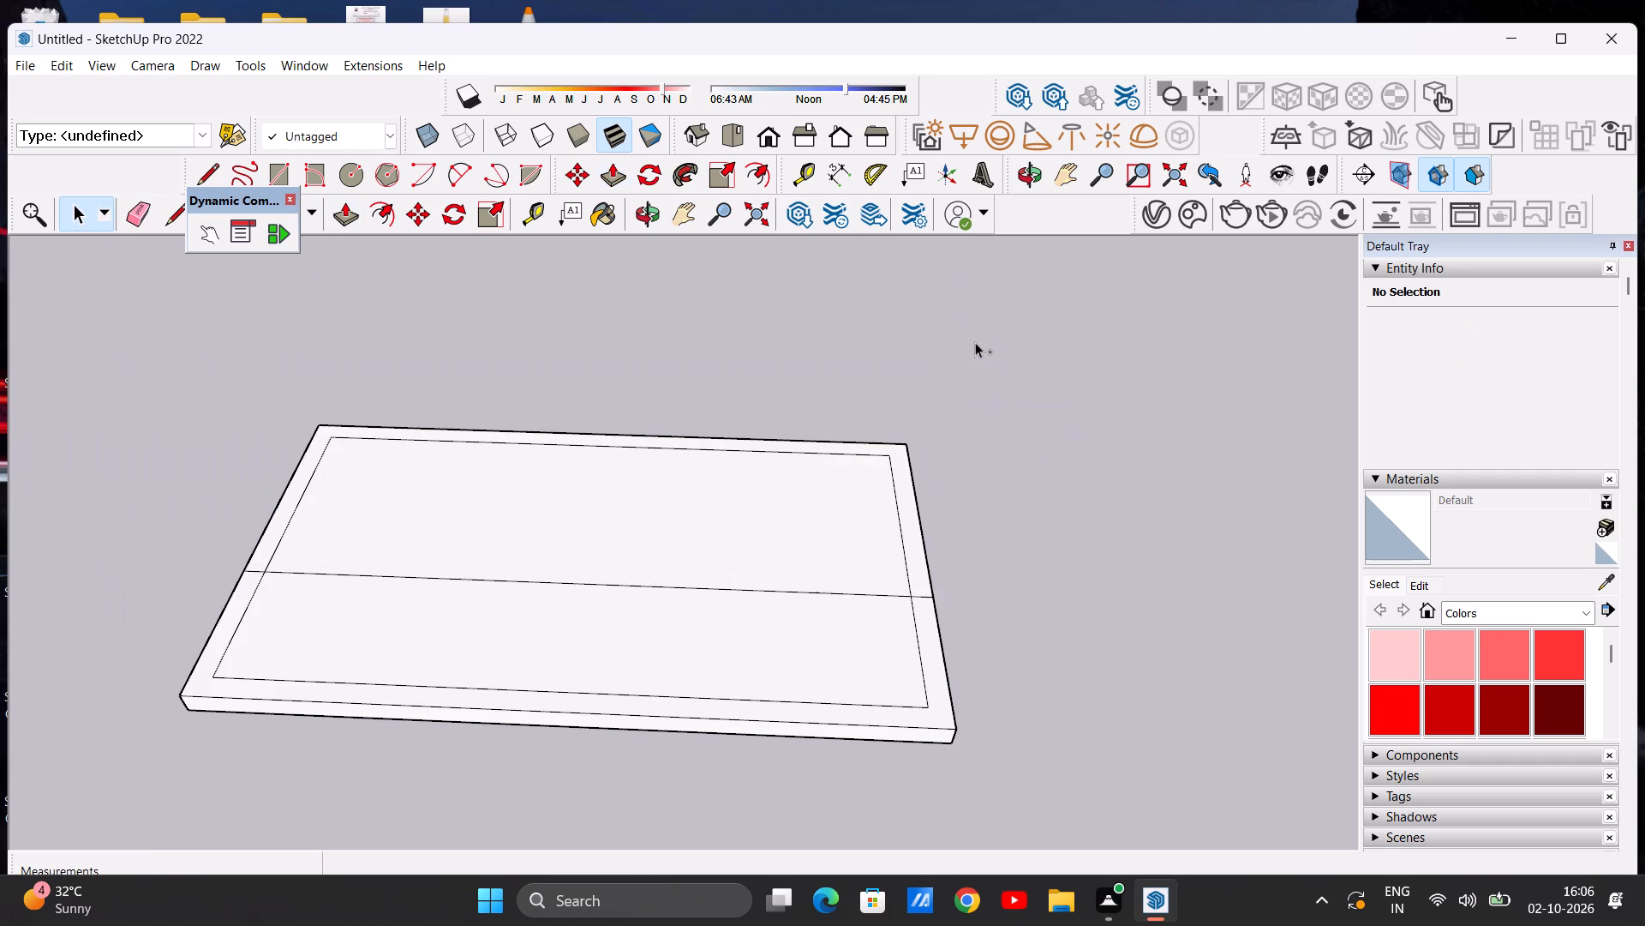
key("ctrl+z")
Push/Pull the complete border face of the slab upward by 10' to raise walls on all four sides.
scroll(799, 526, "down", 3)
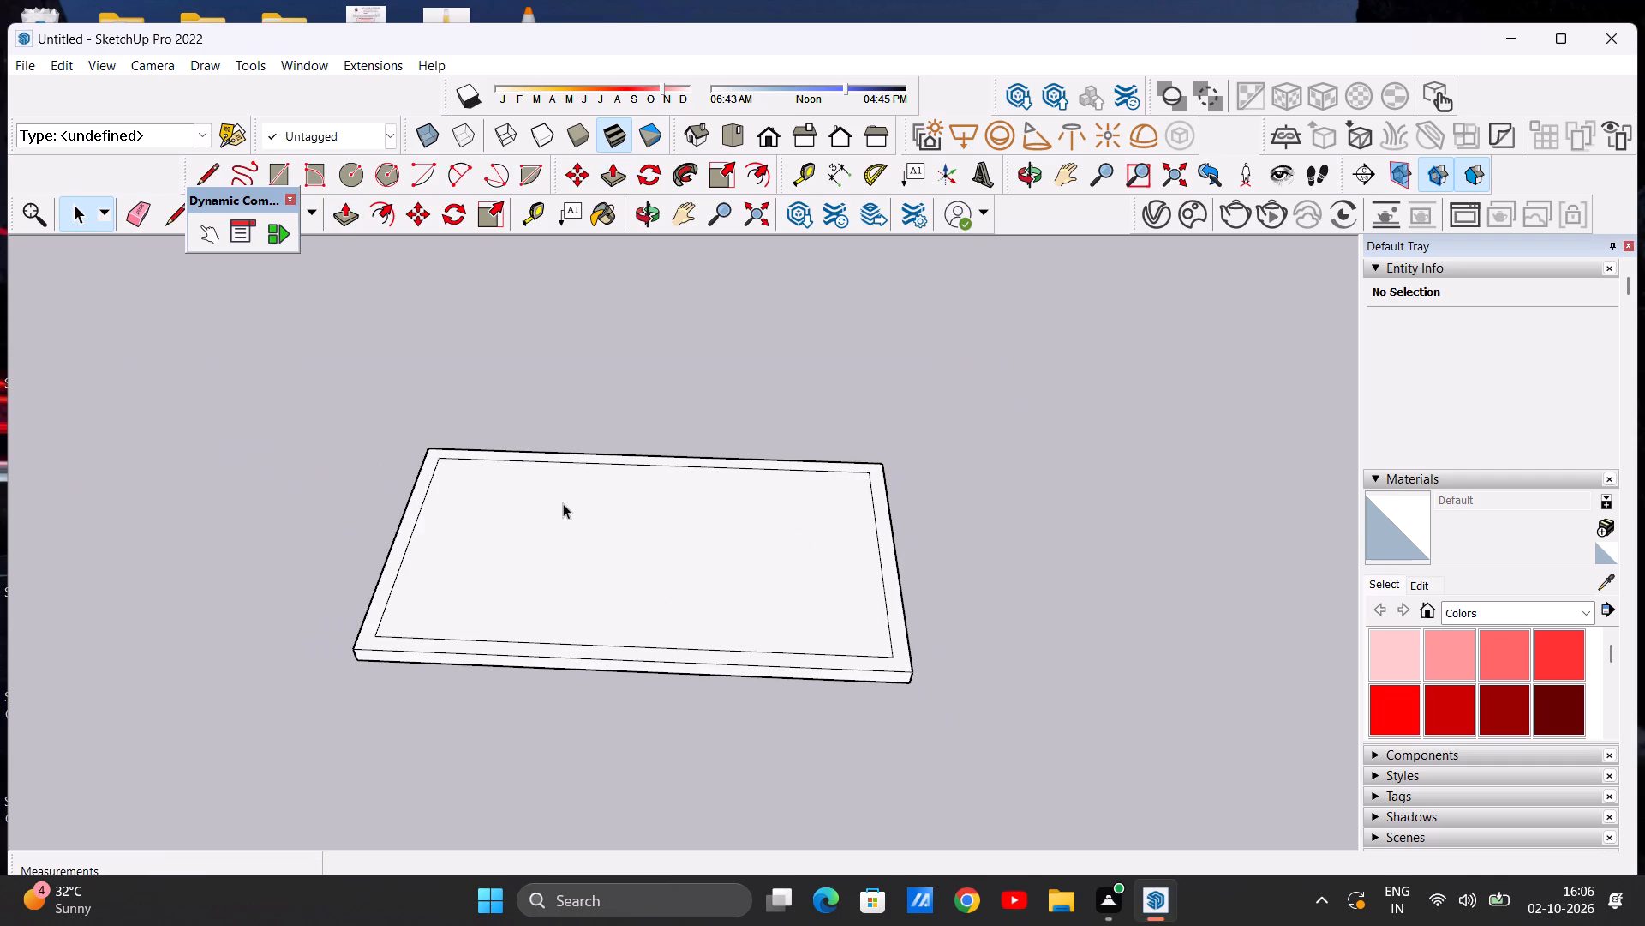
middle_click_drag(546, 502, 563, 620)
scroll(793, 560, "up", 1)
key("p")
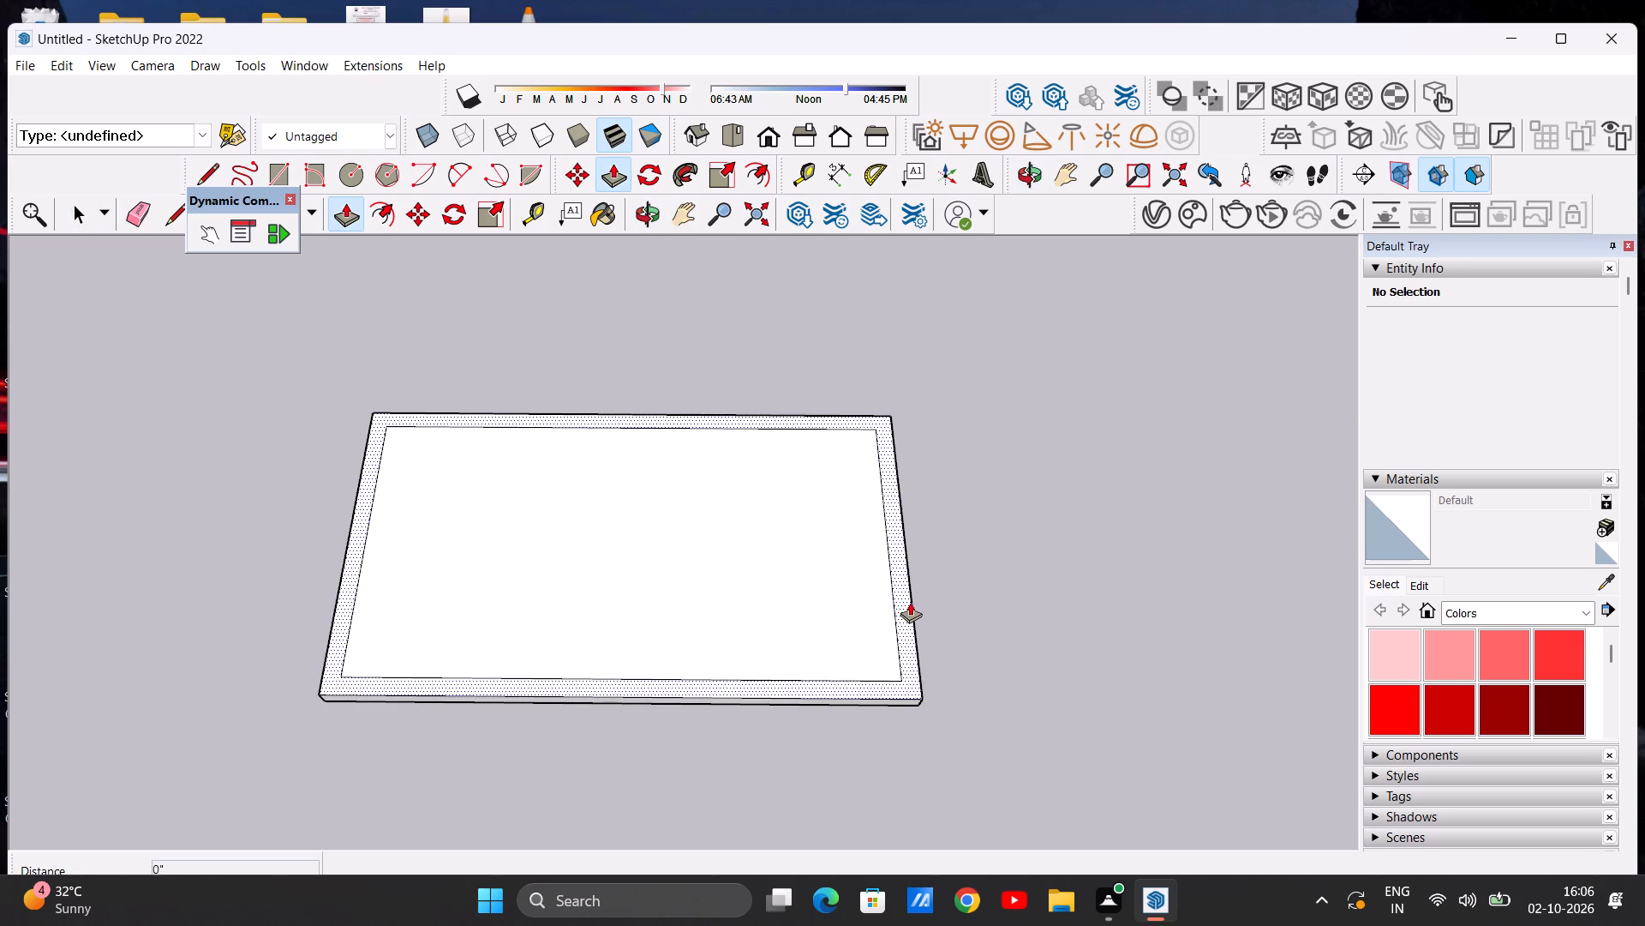
left_click(910, 604)
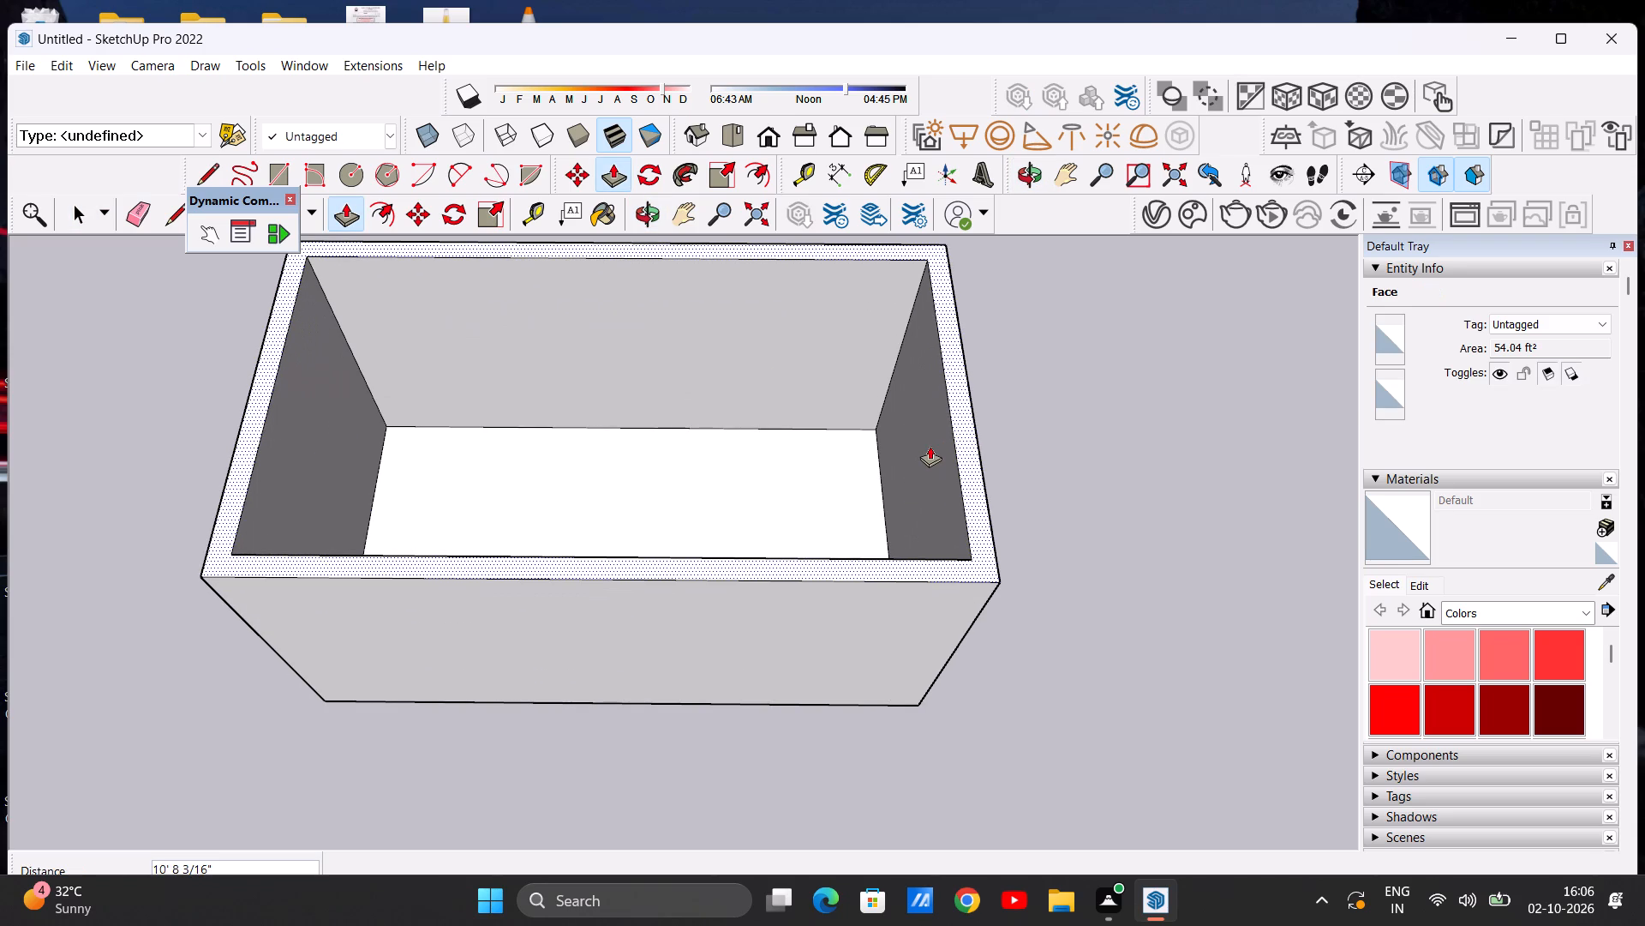
type("10'")
key("Return")
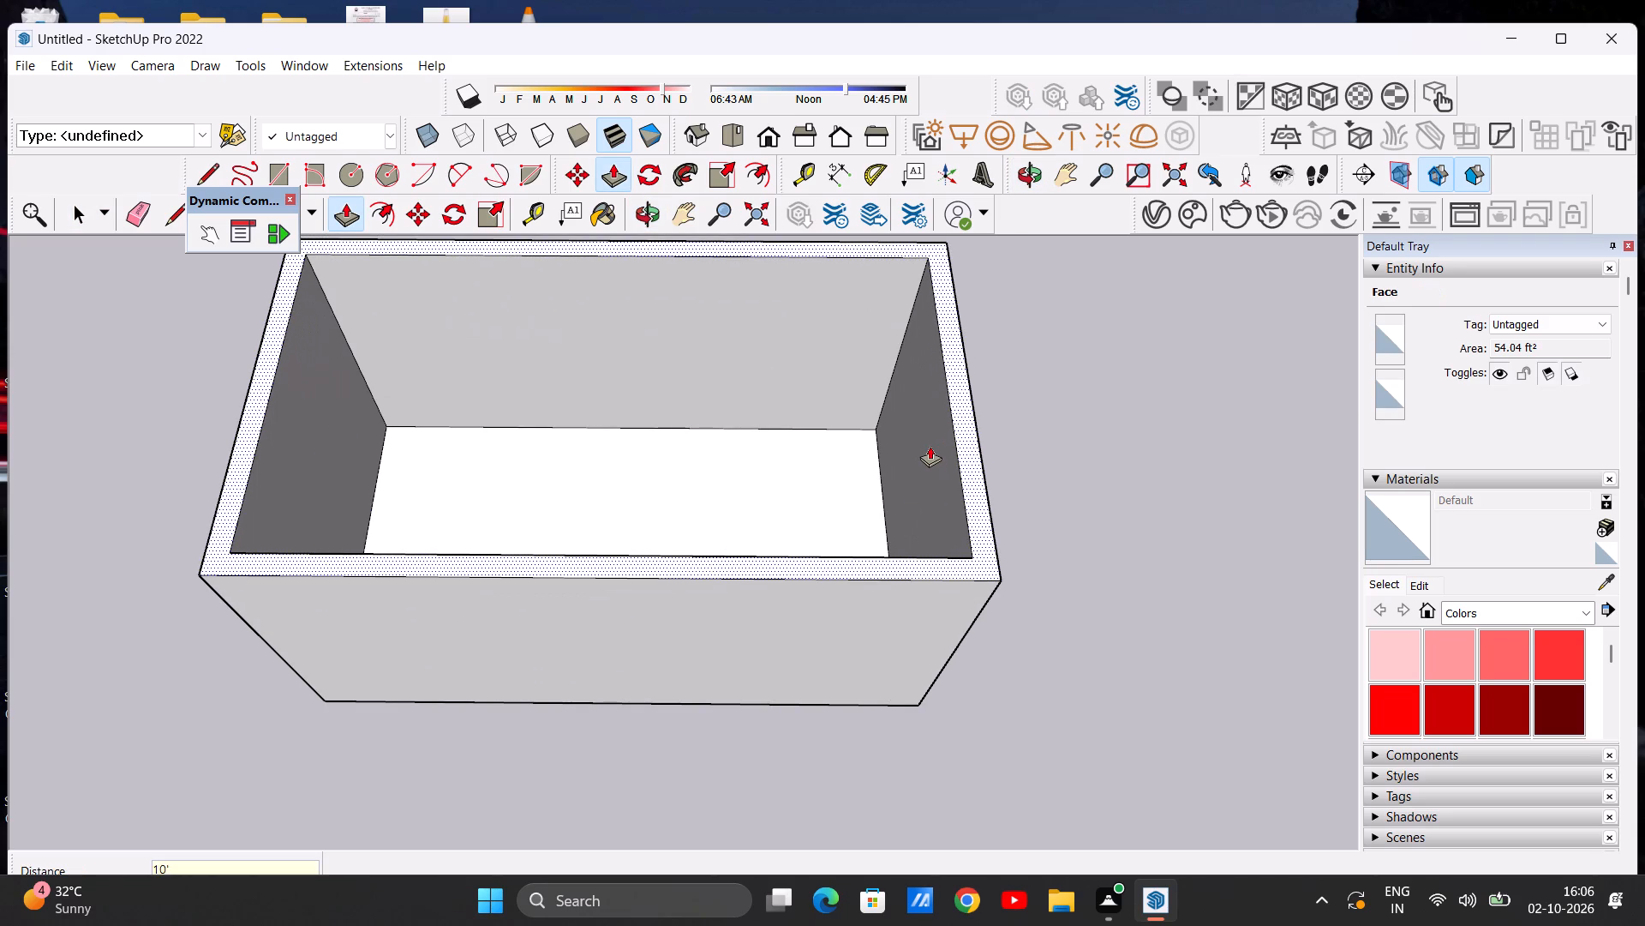
key("space")
Examine the four-walled box from low front angles and from above.
scroll(864, 481, "down", 6)
middle_click_drag(869, 654, 888, 541)
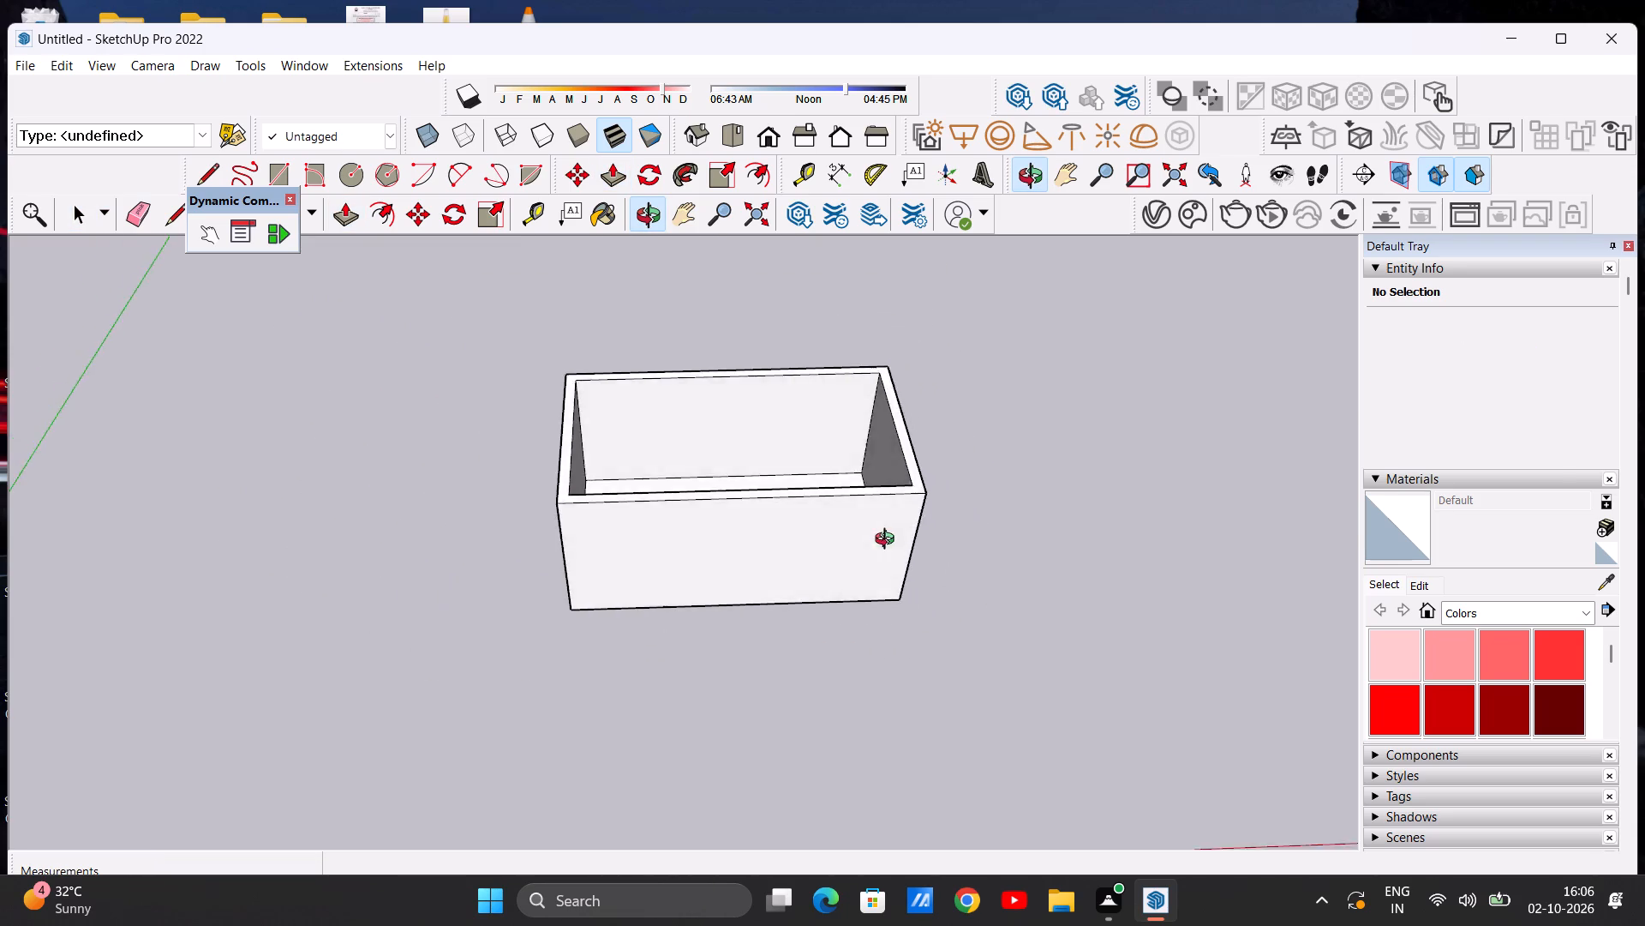
middle_click_drag(888, 541, 852, 351)
middle_click_drag(828, 497, 825, 471)
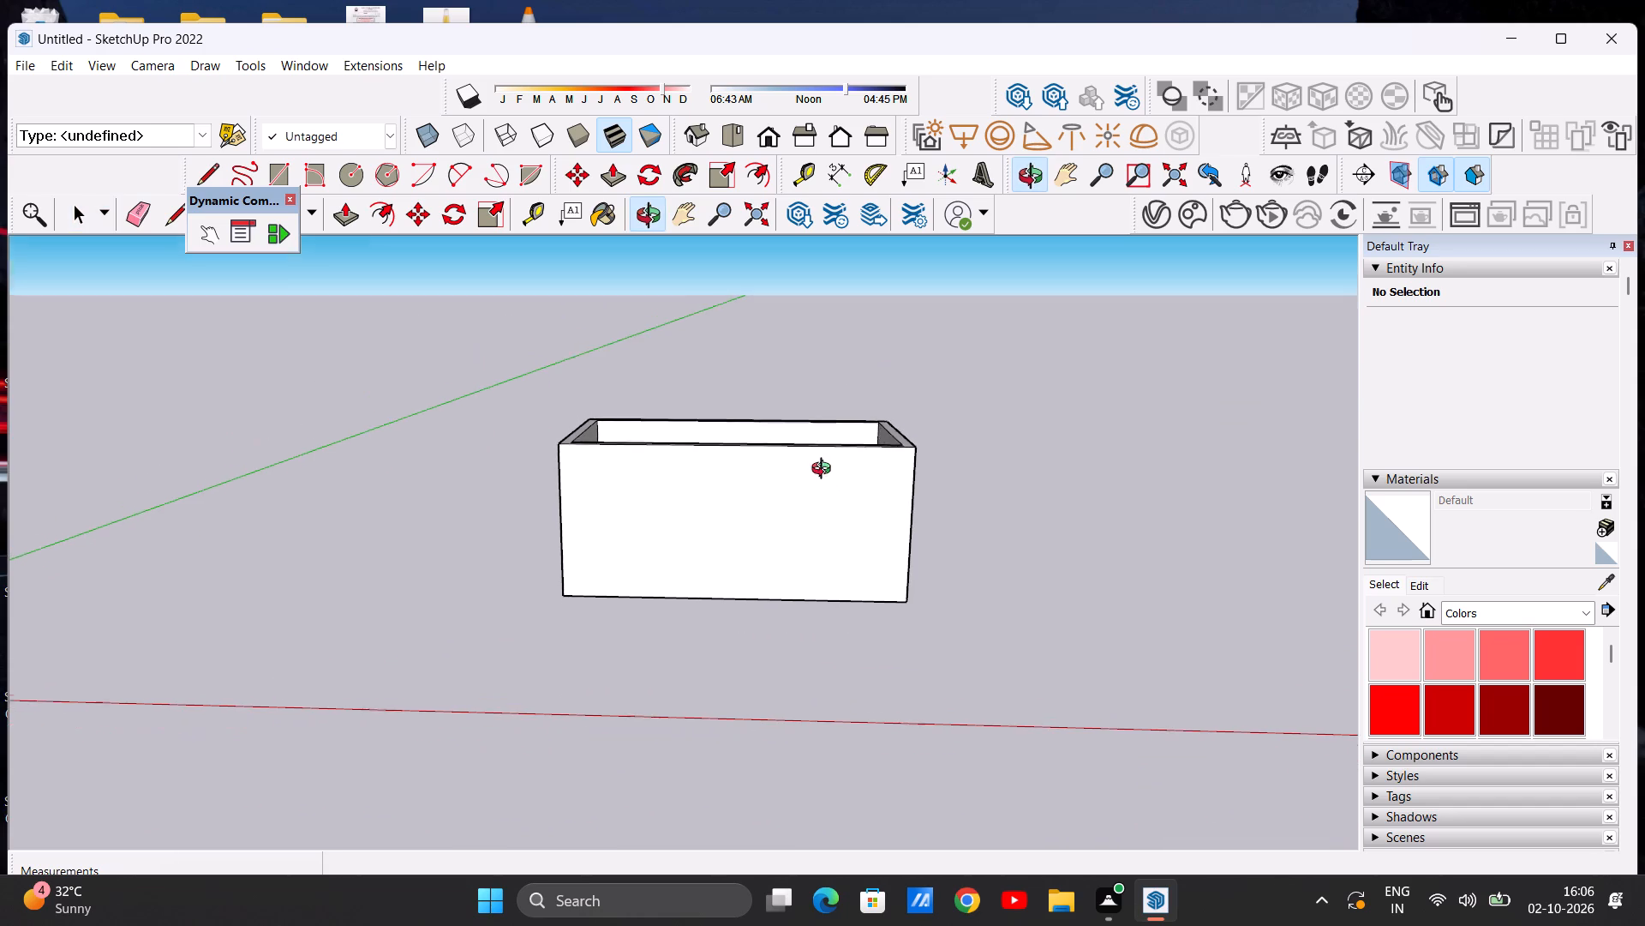
middle_click_drag(825, 471, 825, 469)
scroll(743, 500, "up", 2)
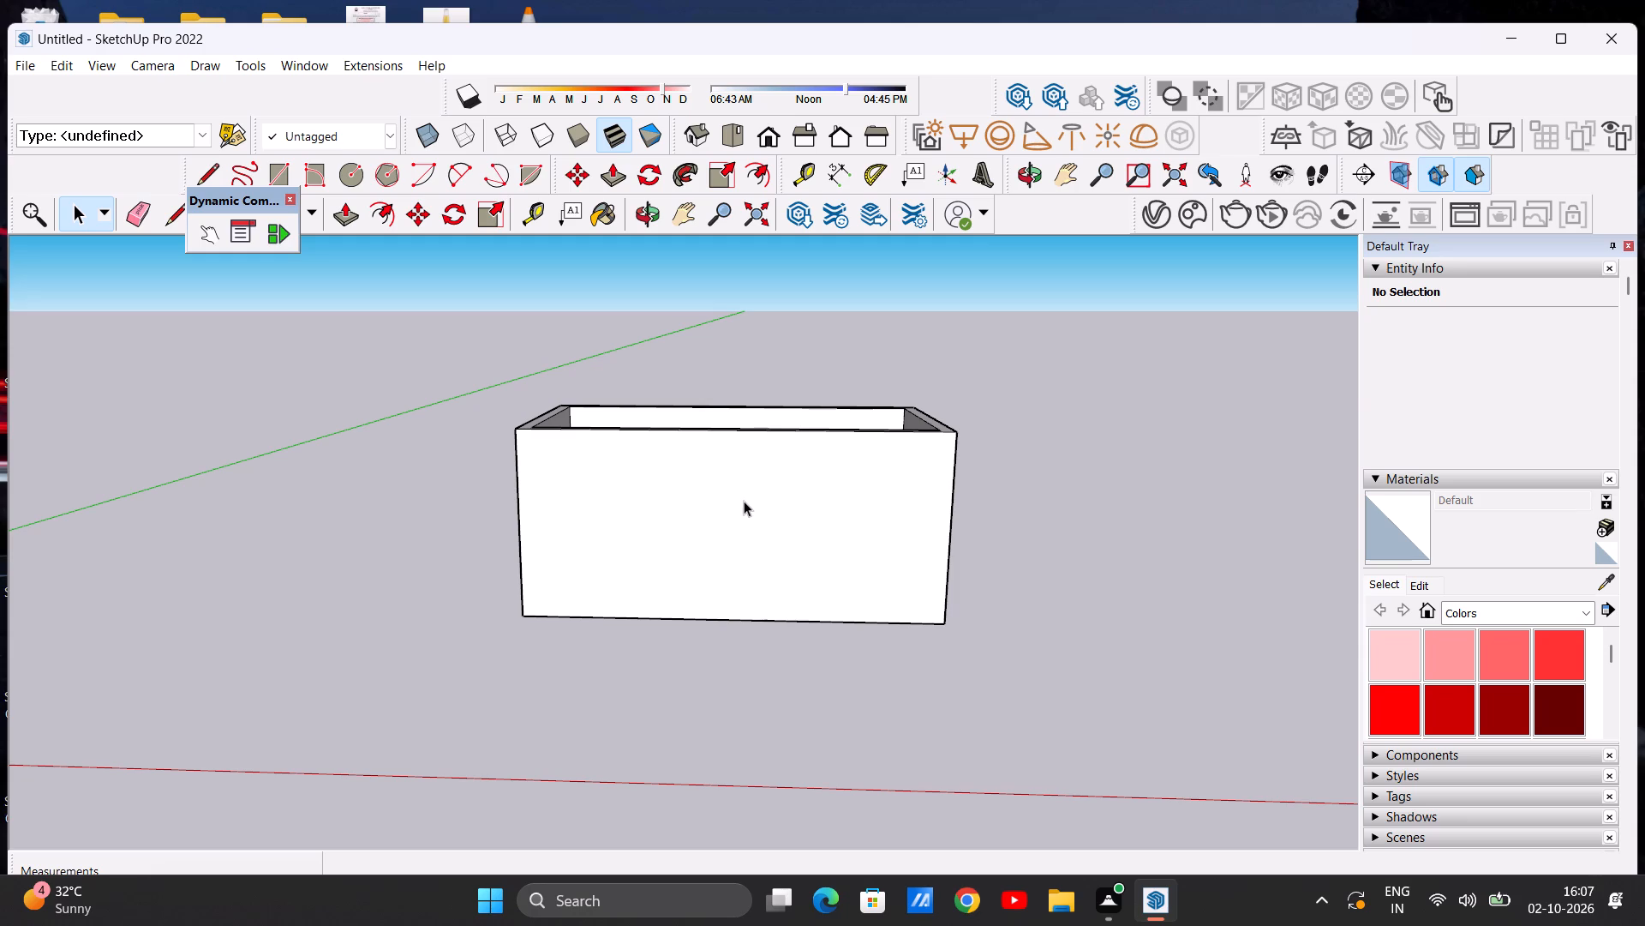
scroll(807, 495, "down", 2)
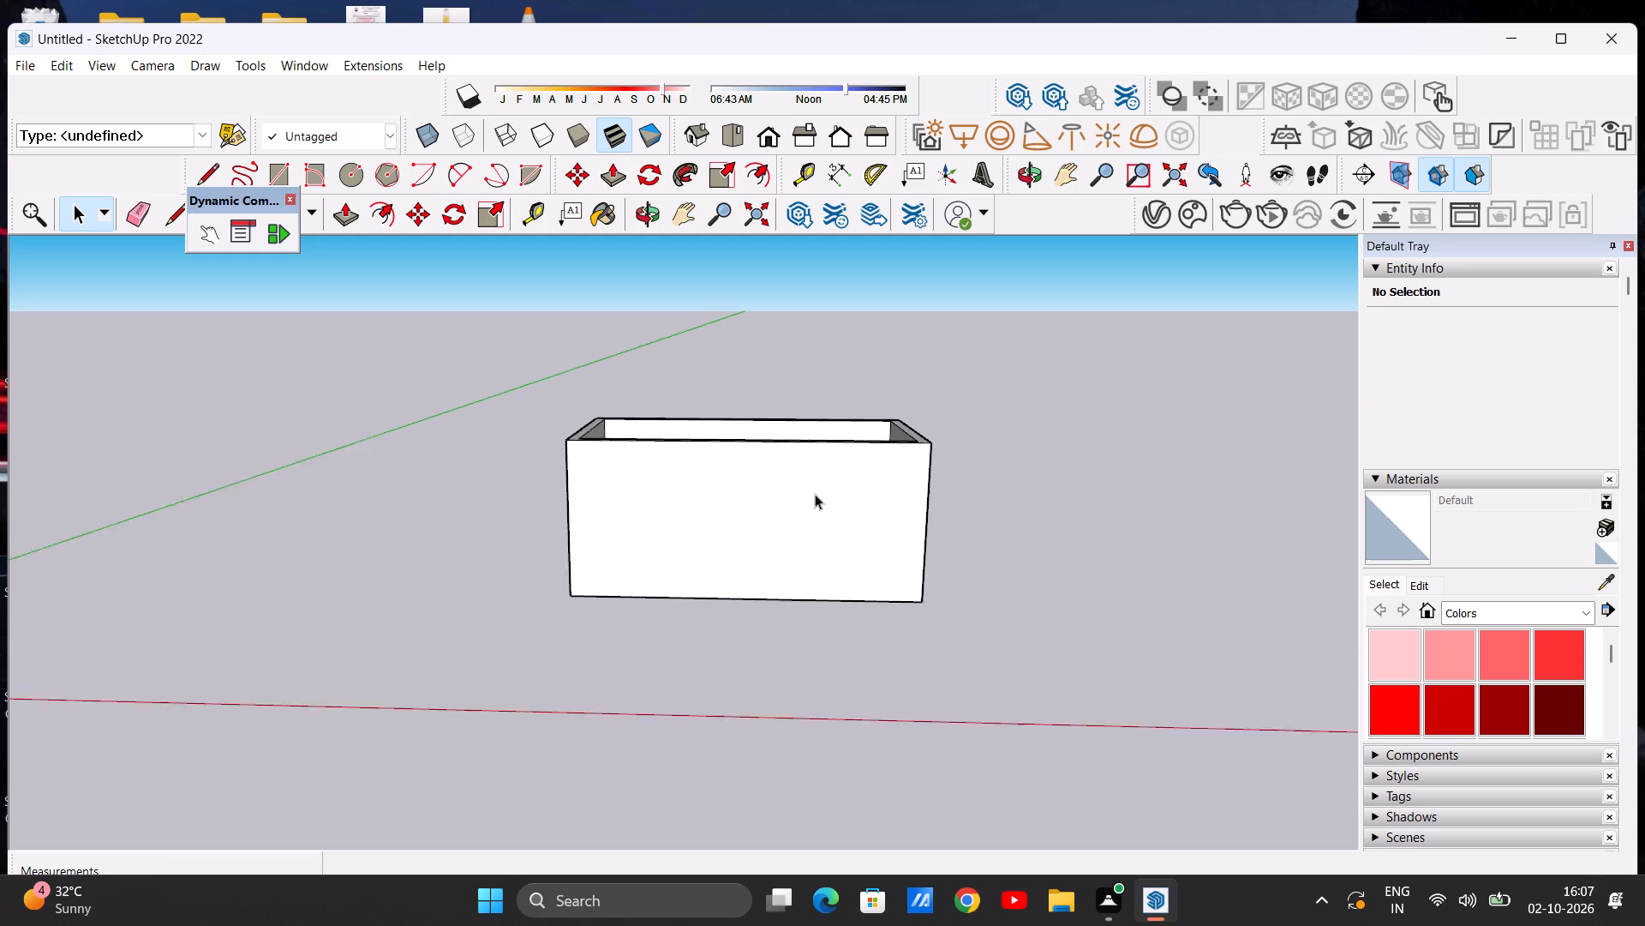
scroll(815, 494, "down", 3)
middle_click_drag(792, 504, 793, 784)
middle_click_drag(684, 484, 691, 706)
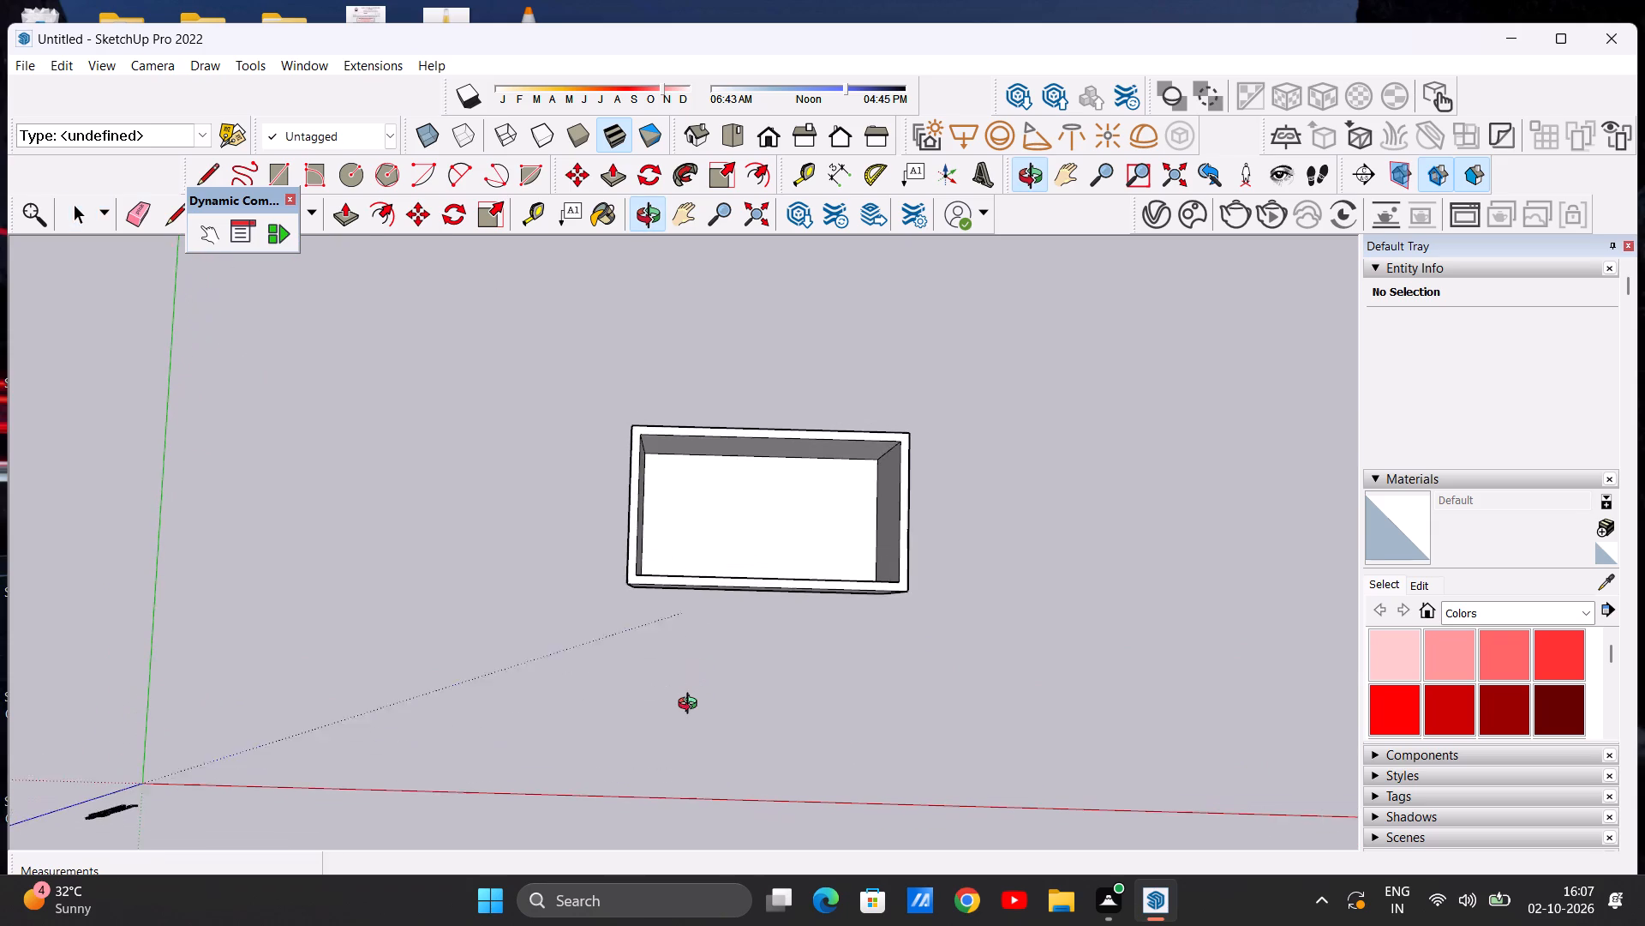
middle_click_drag(691, 706, 690, 709)
scroll(747, 589, "up", 3)
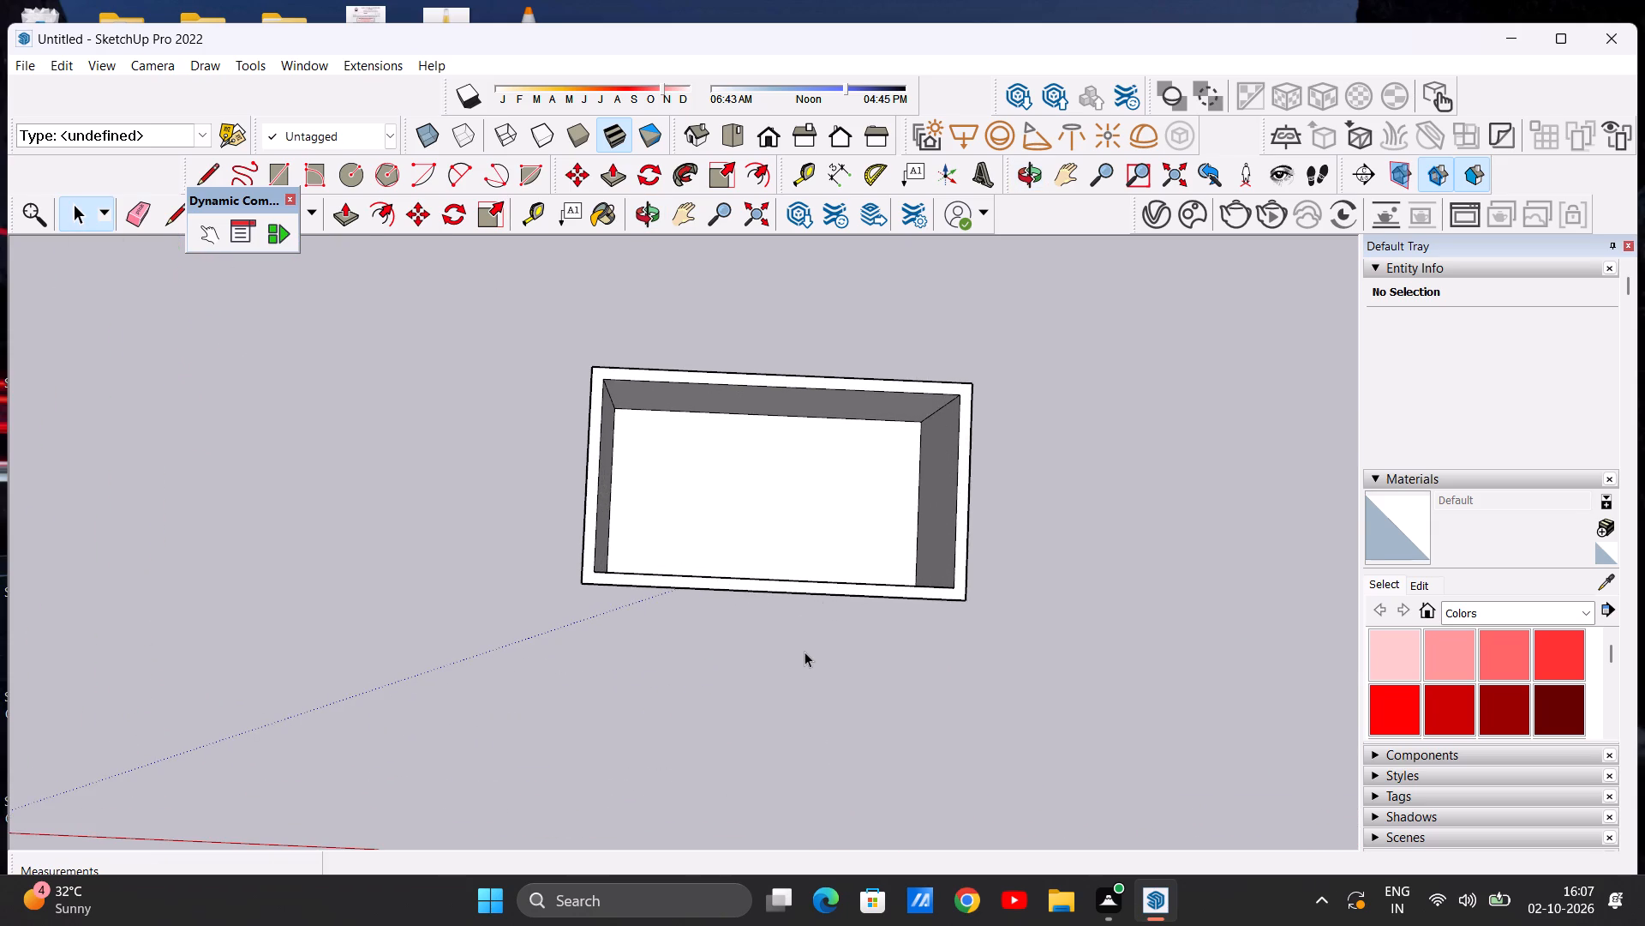
middle_click_drag(793, 661, 812, 391)
middle_click_drag(772, 640, 762, 492)
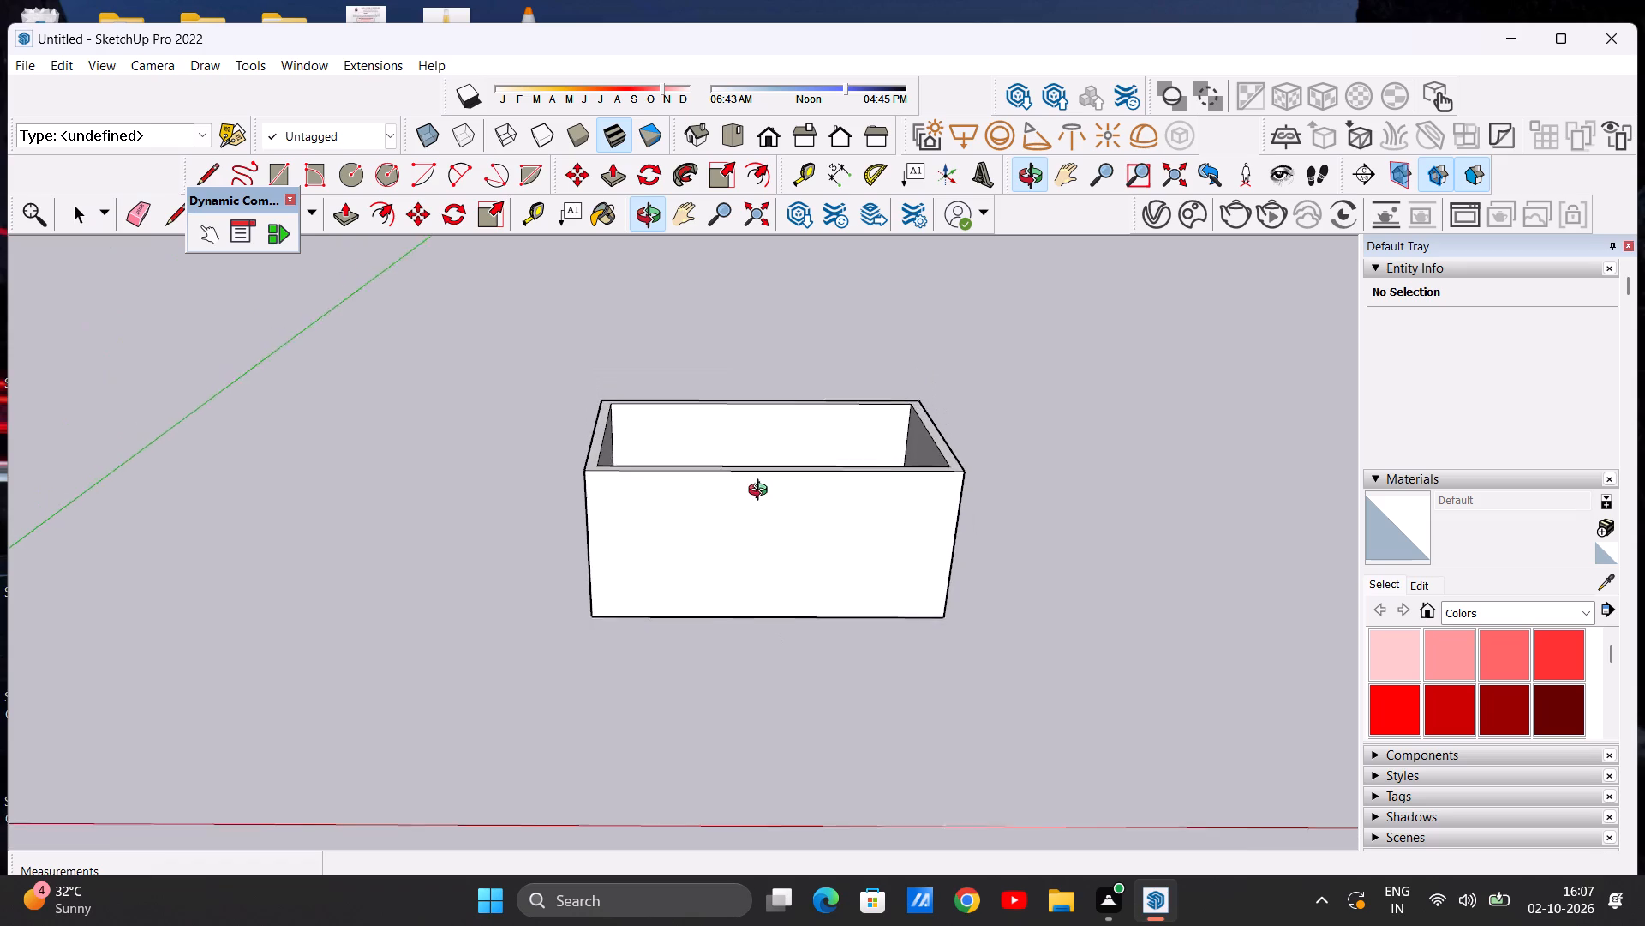
middle_click_drag(762, 492, 744, 467)
Draw a vertical 10' 9" line down the front wall's outer face near its middle, from the top edge to the bottom edge.
key("l")
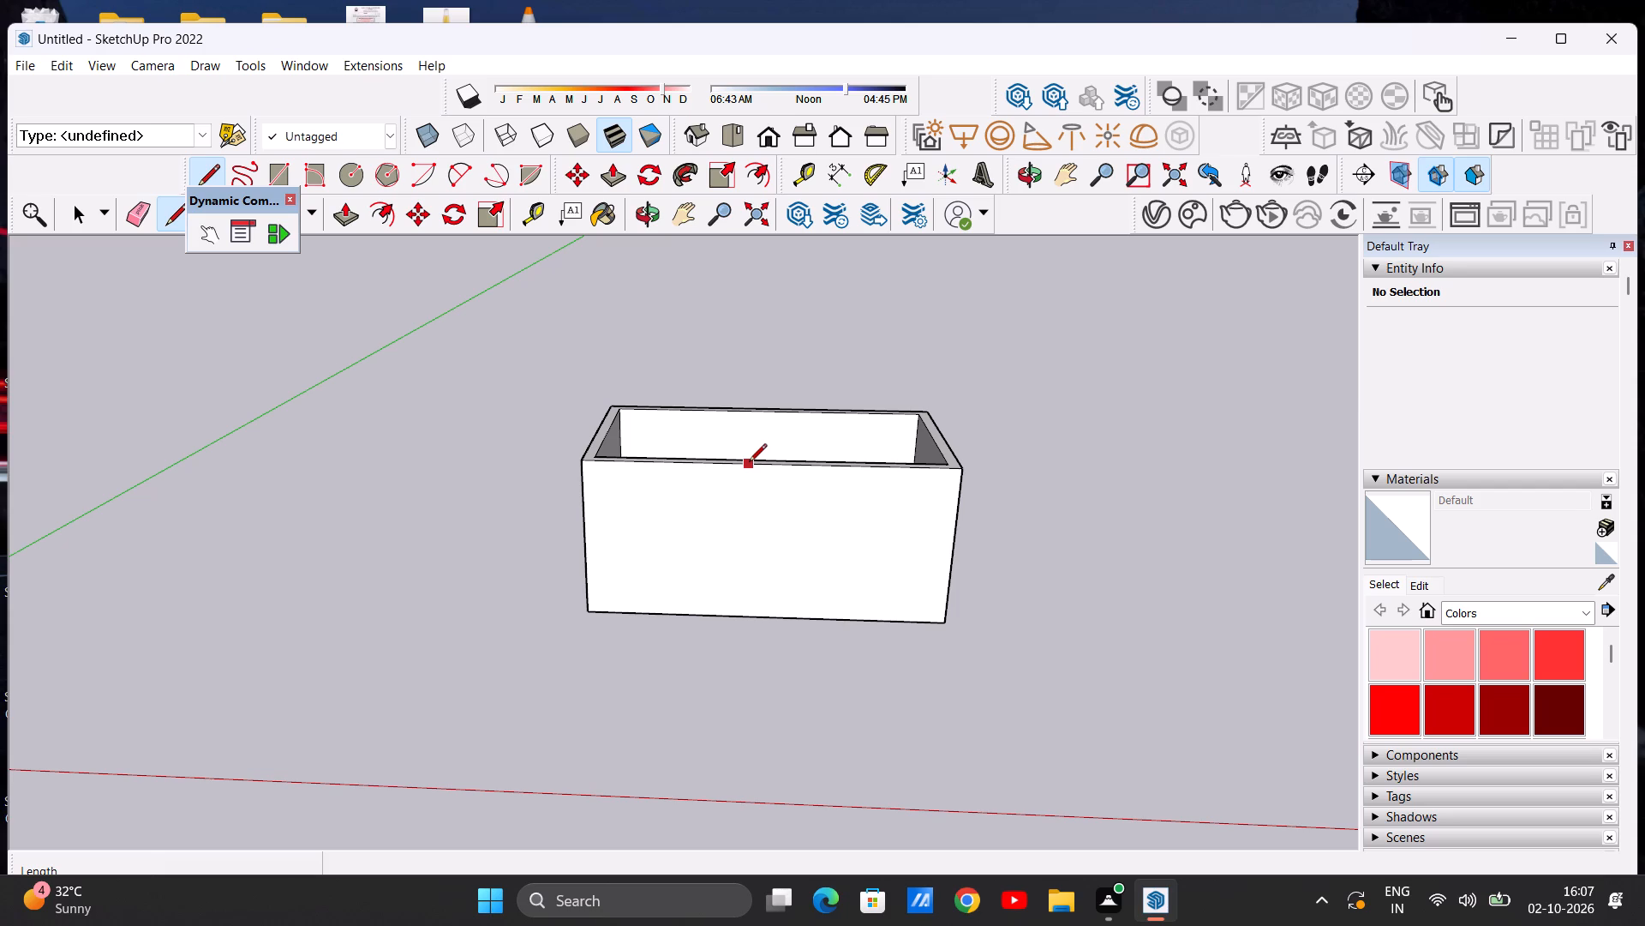
left_click(754, 462)
left_click(750, 611)
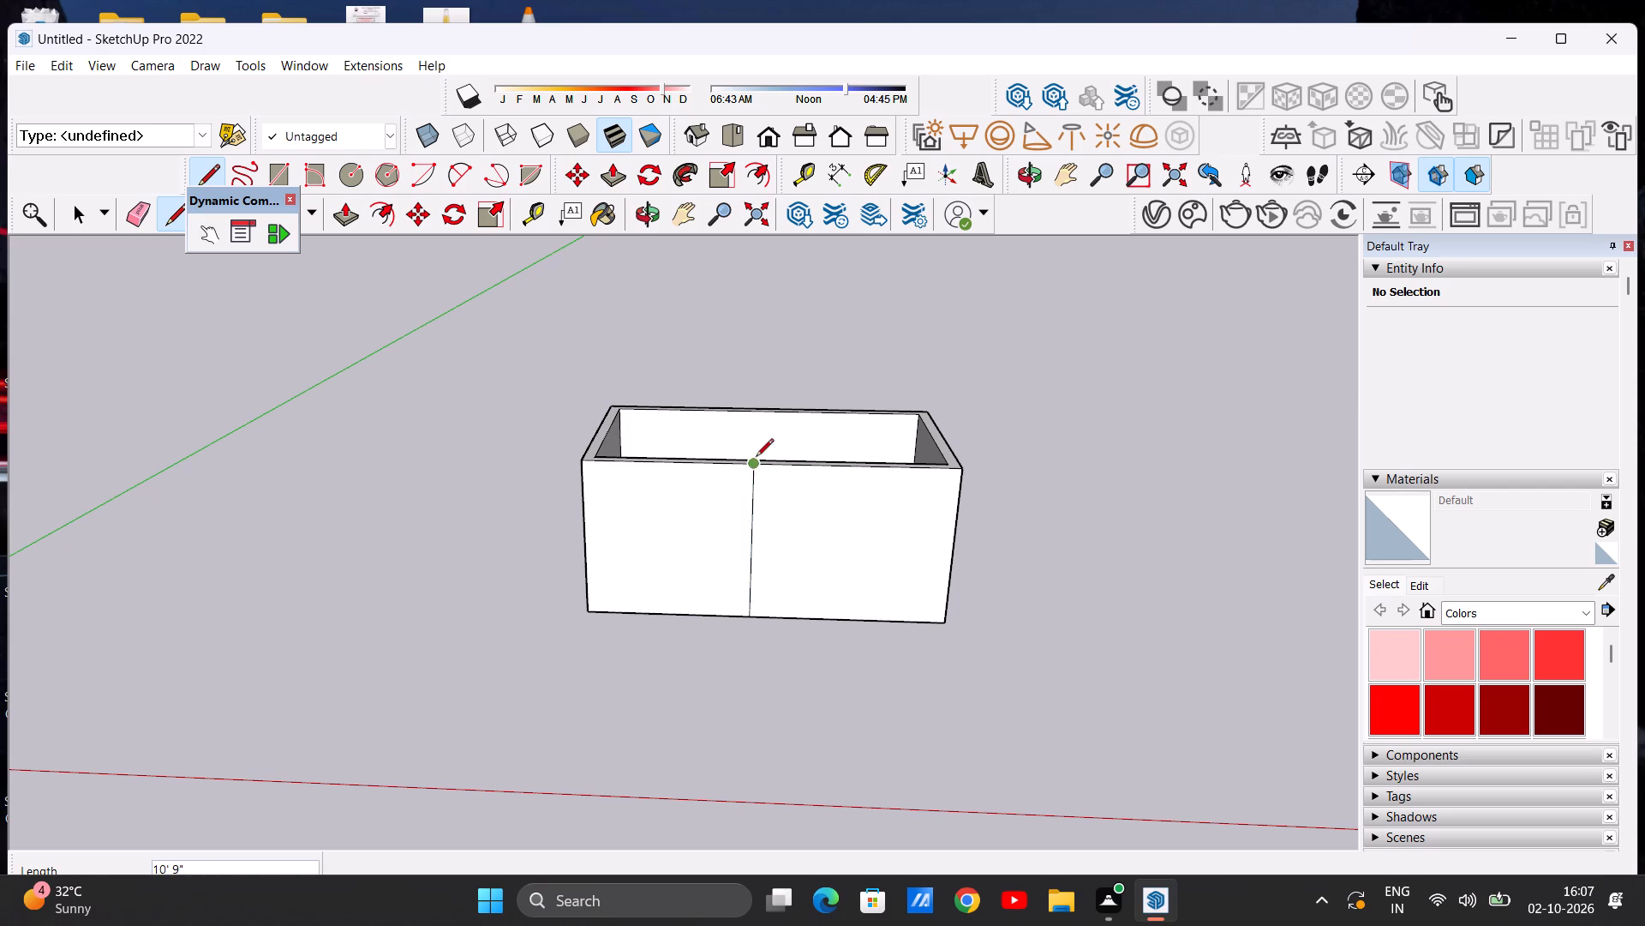
Draw a 9" line across the front wall's top from the vertical line's upper end to the inner edge.
middle_click_drag(754, 457, 739, 608)
scroll(760, 500, "up", 7)
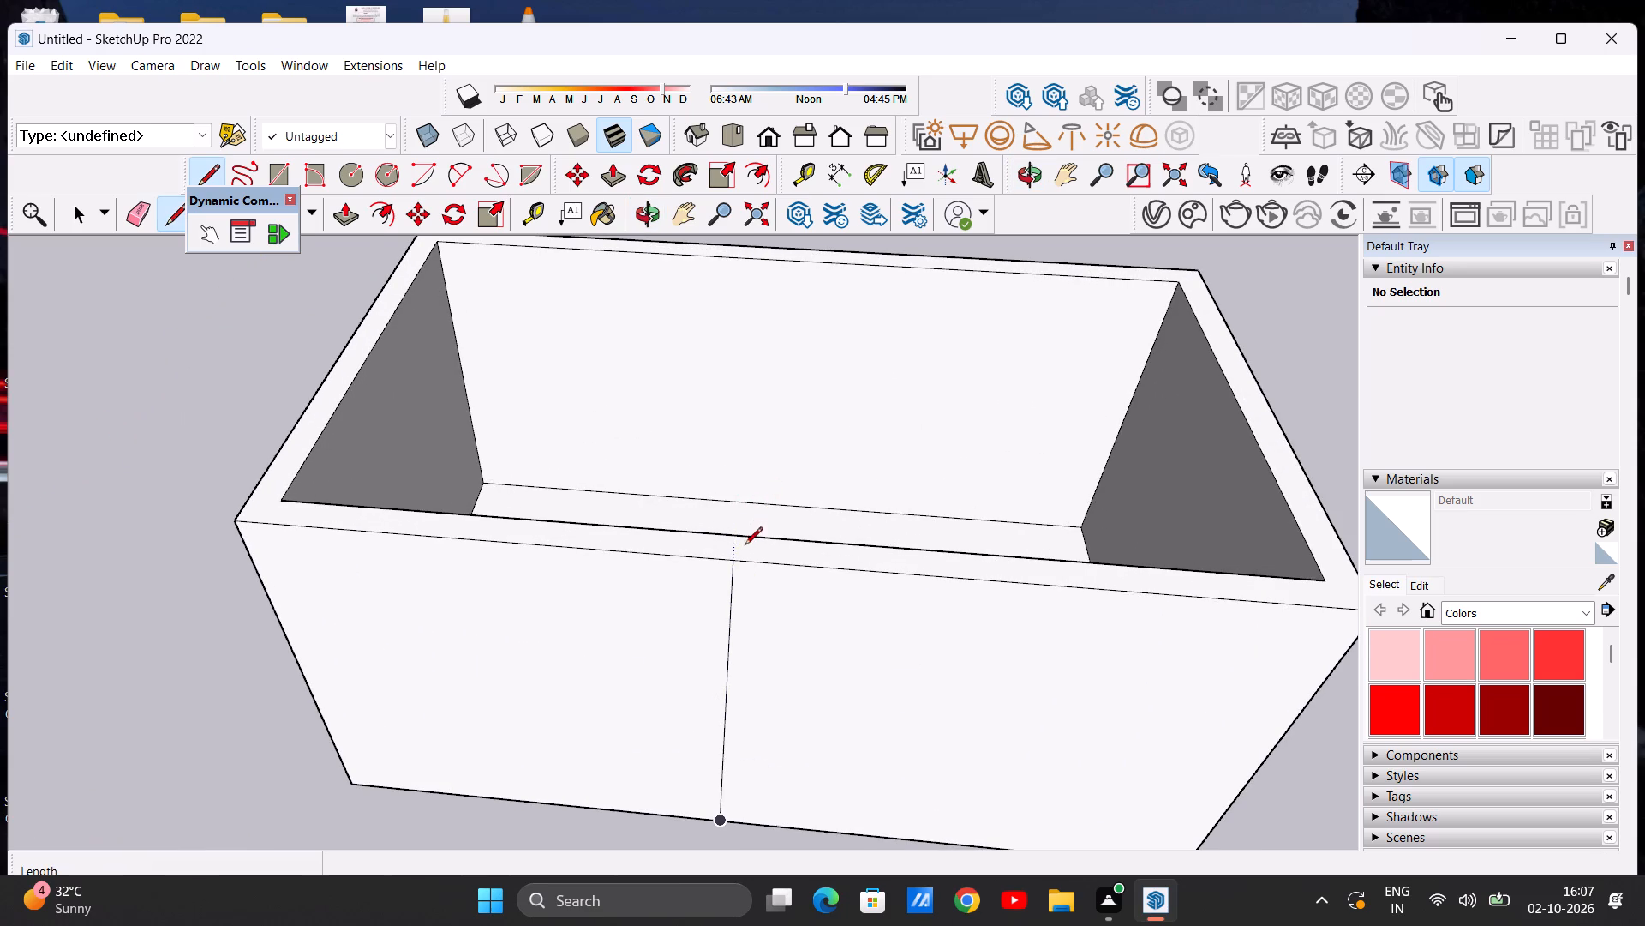
left_click(734, 558)
left_click(739, 532)
Draw a vertical 10' line down the front wall's inner face from the end of the top line to the floor.
scroll(671, 523, "down", 7)
middle_click_drag(795, 504, 0, 461)
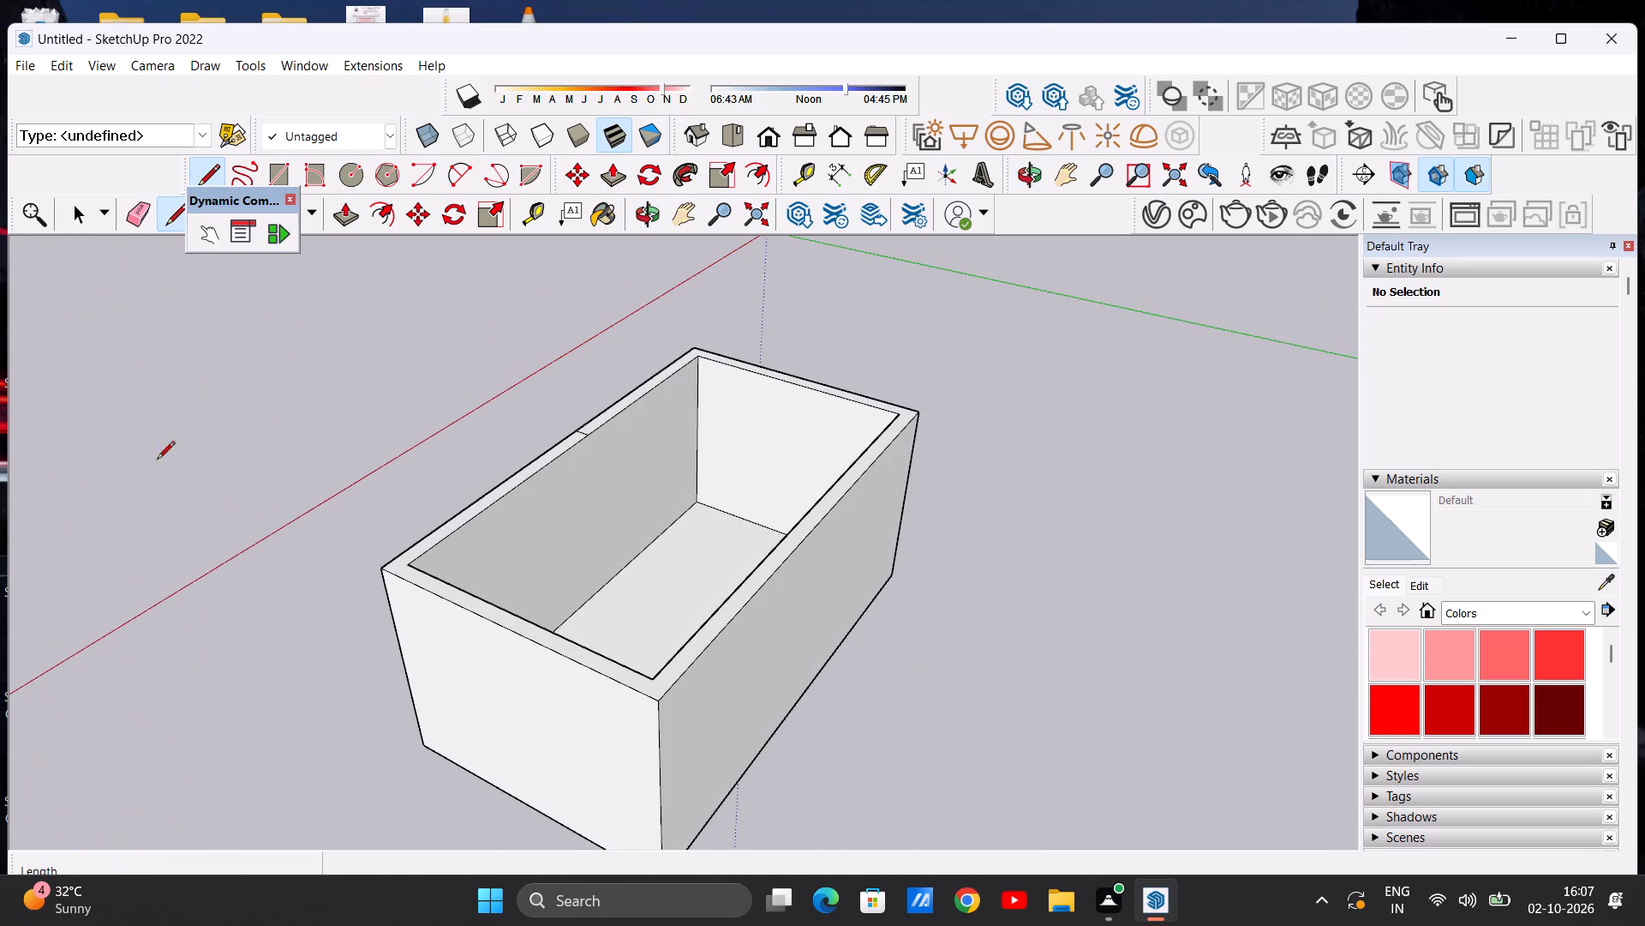
scroll(617, 467, "up", 4)
left_click(572, 420)
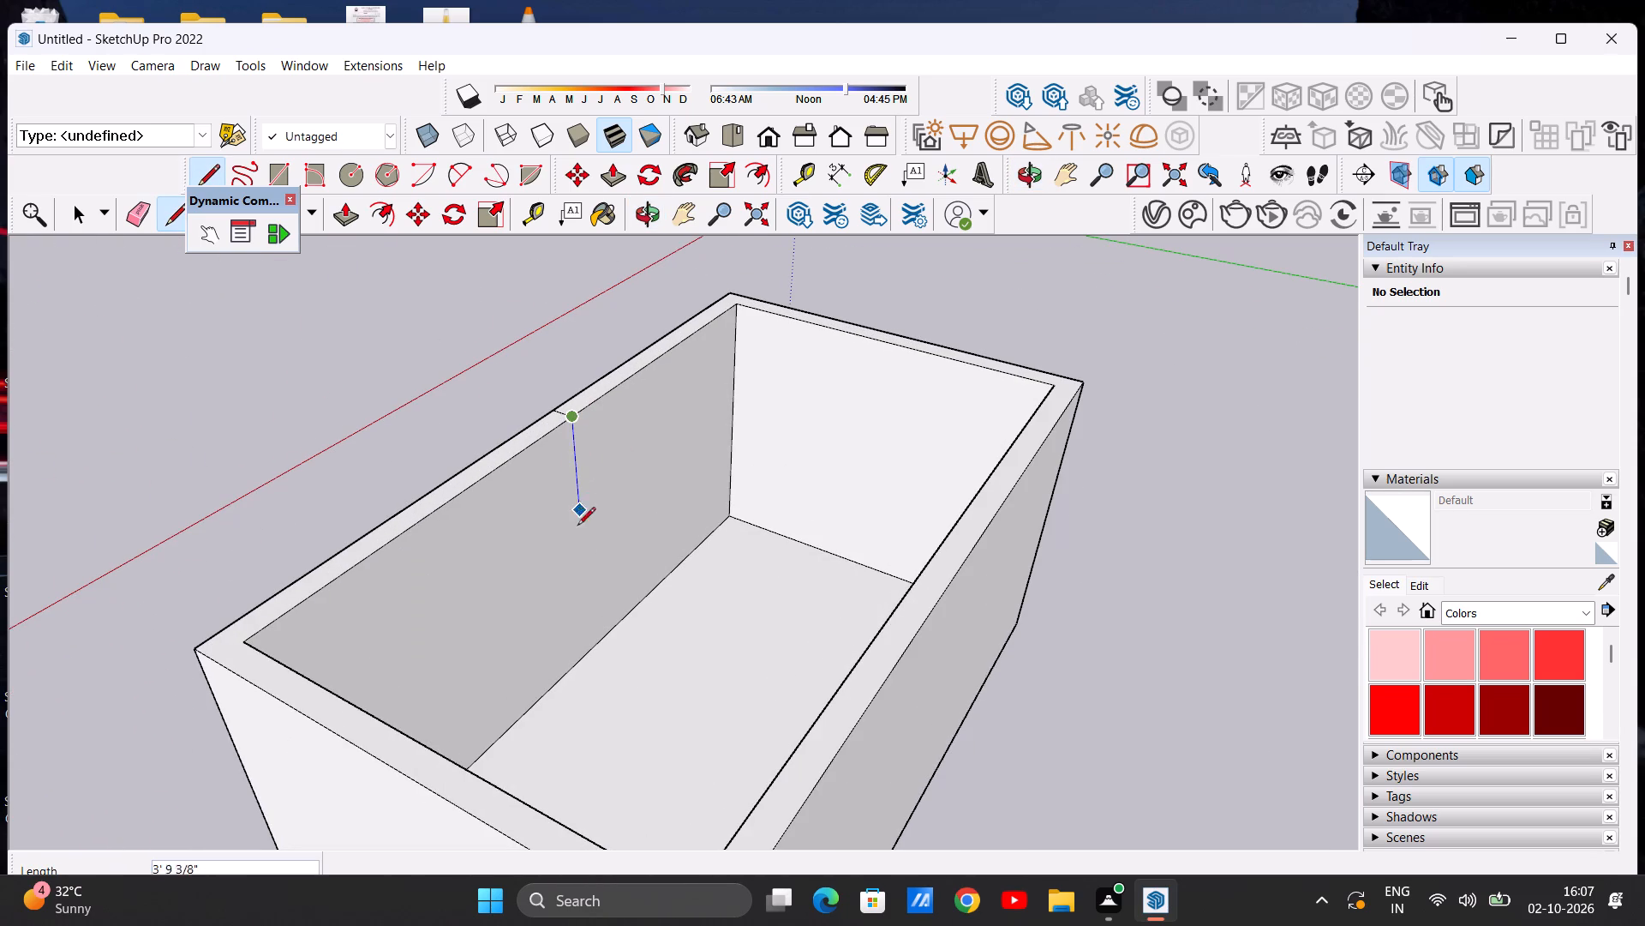
left_click(588, 650)
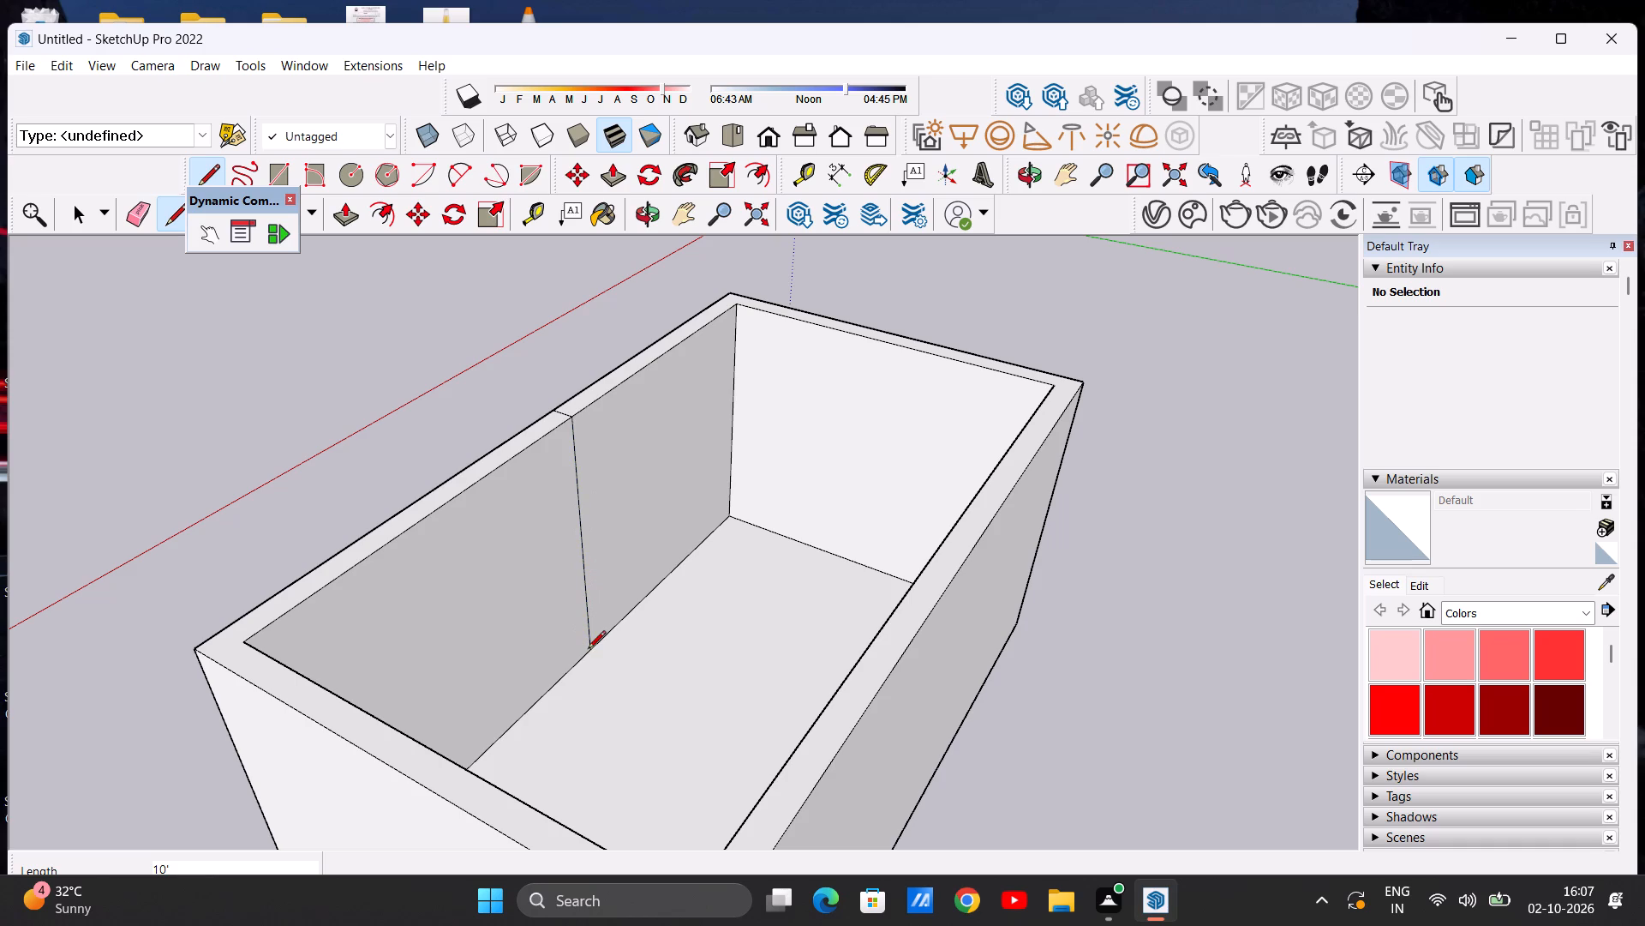
key("space")
Examine the front wall and its dividing line from the corner, the front and above.
scroll(699, 442, "down", 8)
middle_click_drag(468, 450, 1008, 403)
middle_click_drag(579, 525, 642, 514)
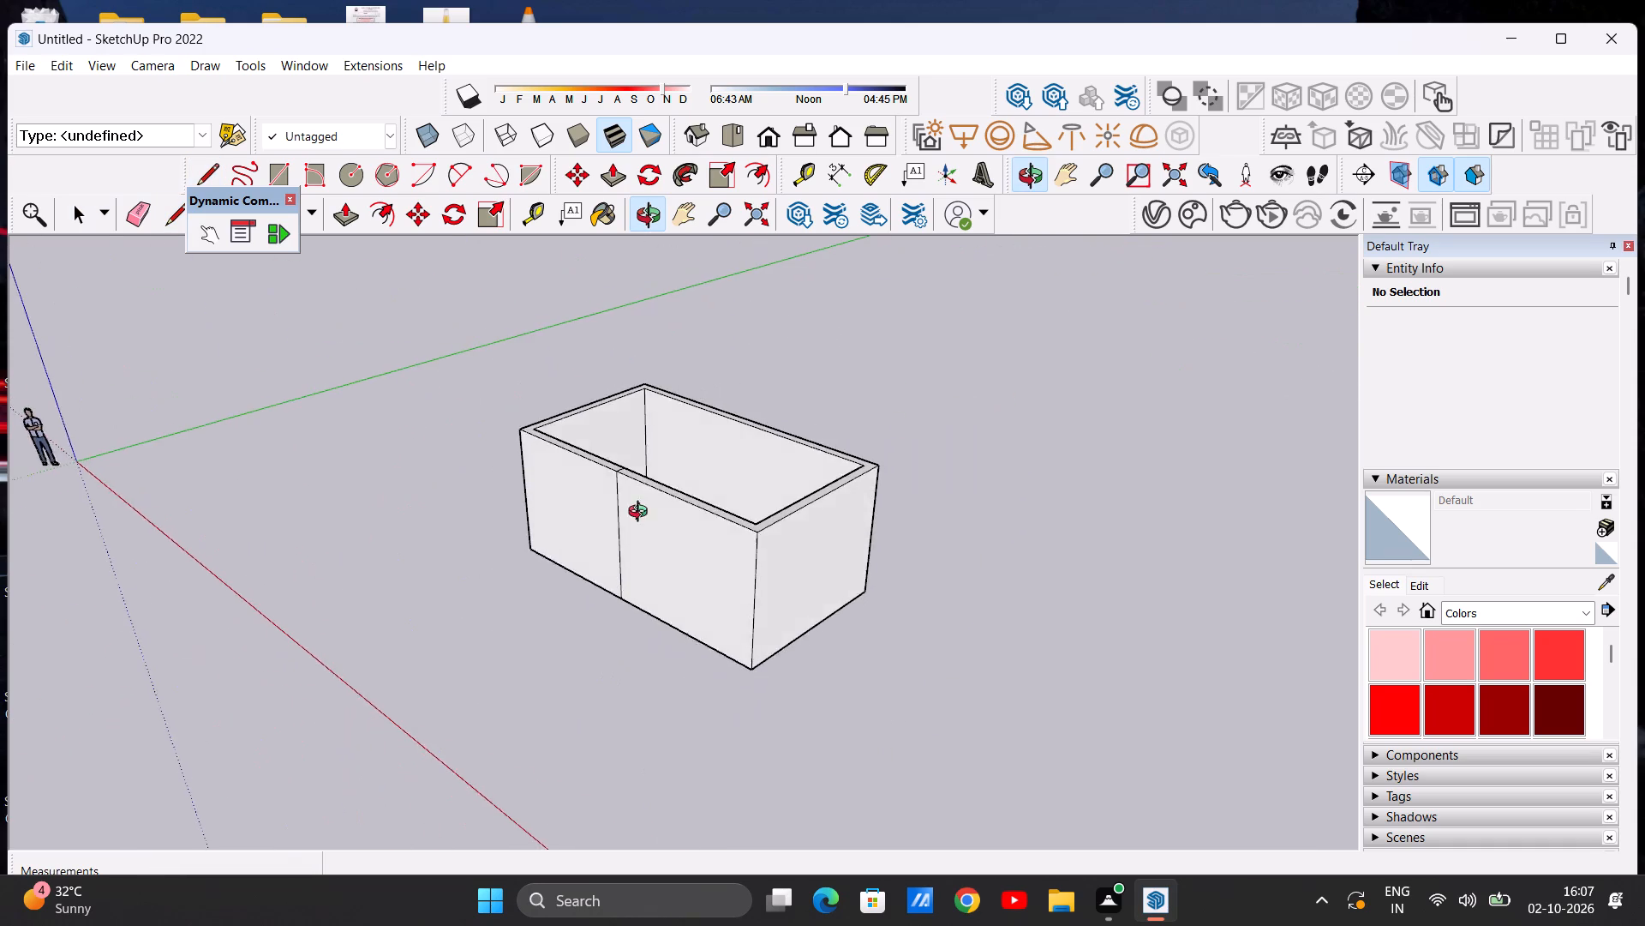
middle_click_drag(642, 514, 840, 408)
scroll(817, 456, "up", 2)
scroll(838, 466, "down", 2)
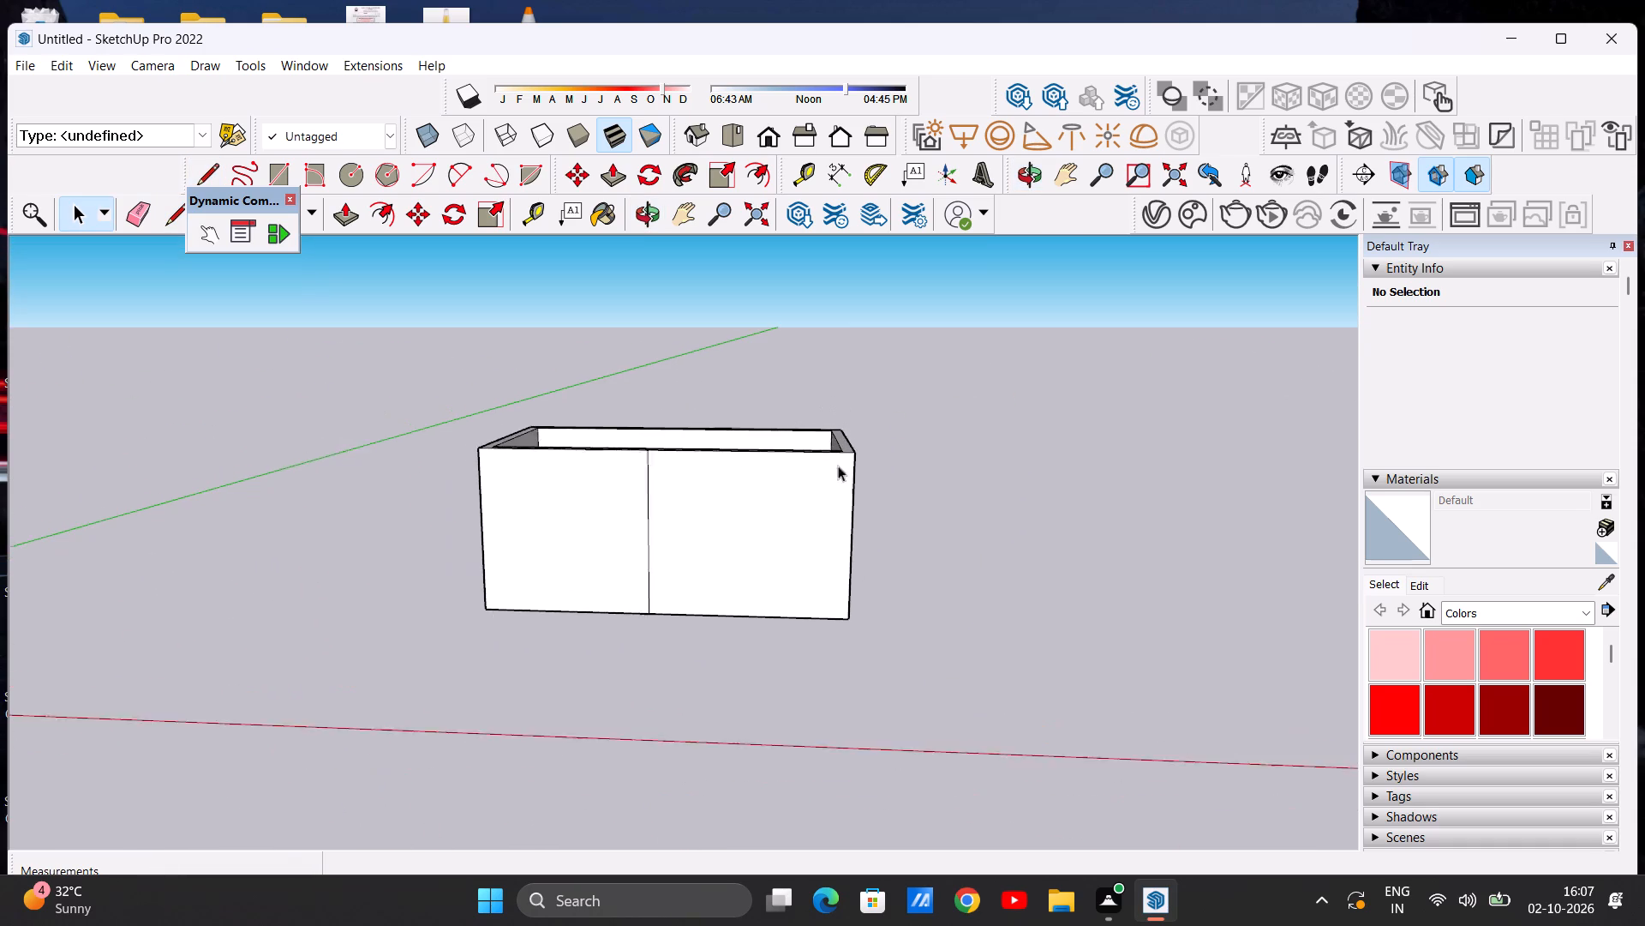
scroll(838, 466, "down", 1)
middle_click_drag(786, 468, 788, 681)
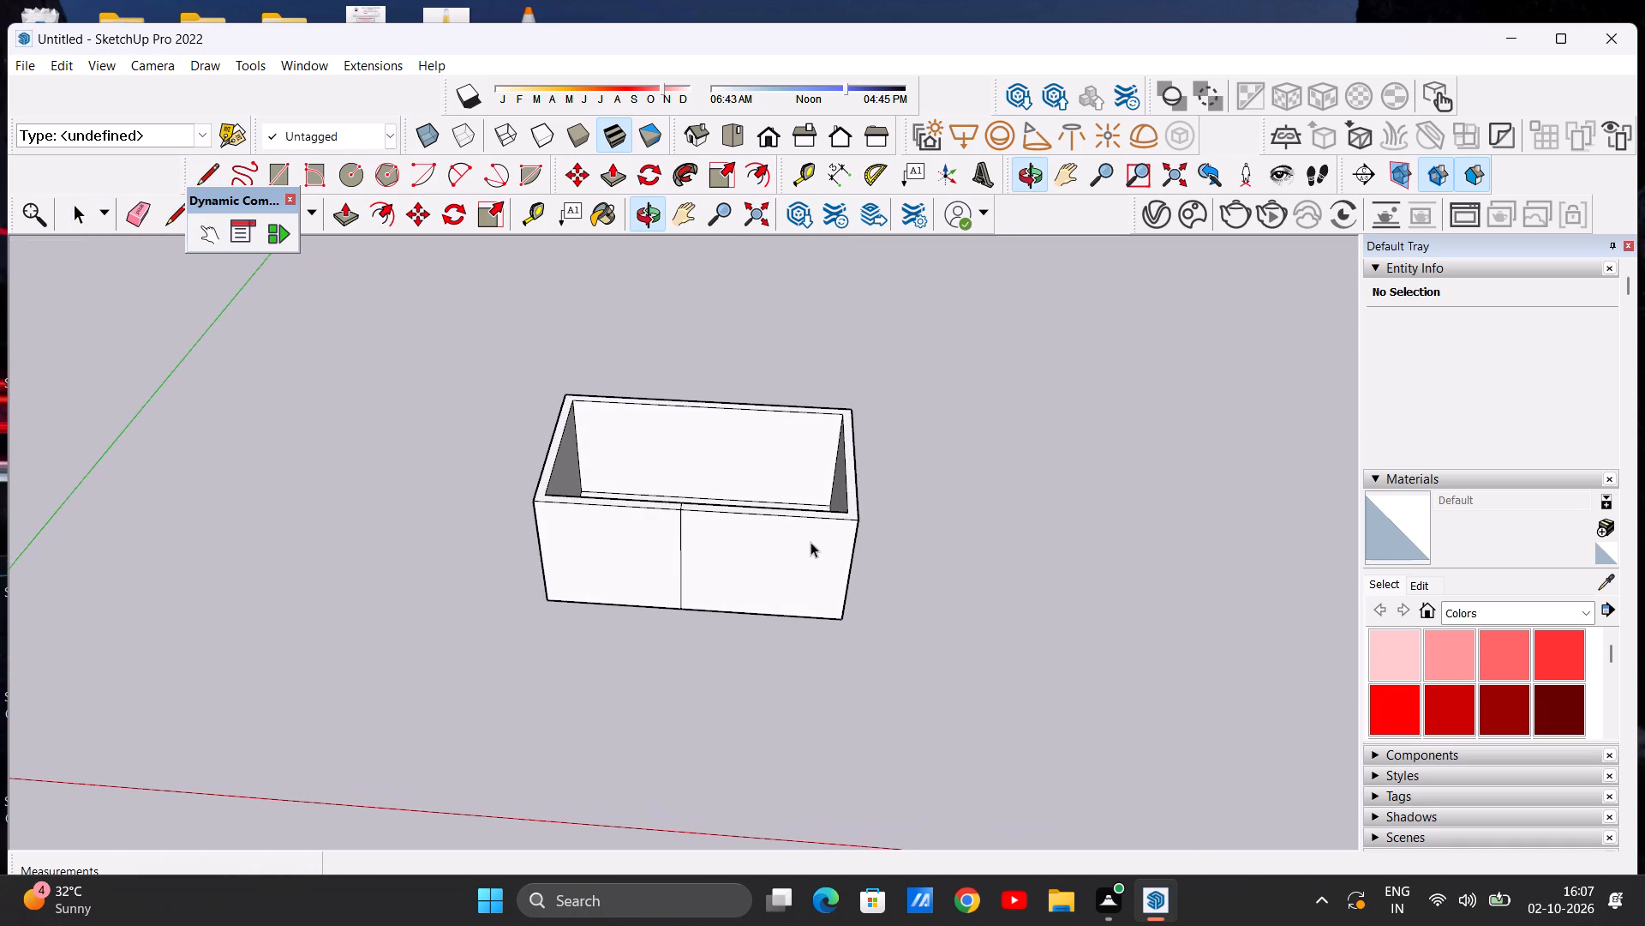
Draw a 9" line across the front wall's top from the right inner corner to the wall's outer edge.
scroll(811, 542, "up", 1)
middle_click_drag(800, 552, 813, 648)
scroll(852, 553, "up", 1)
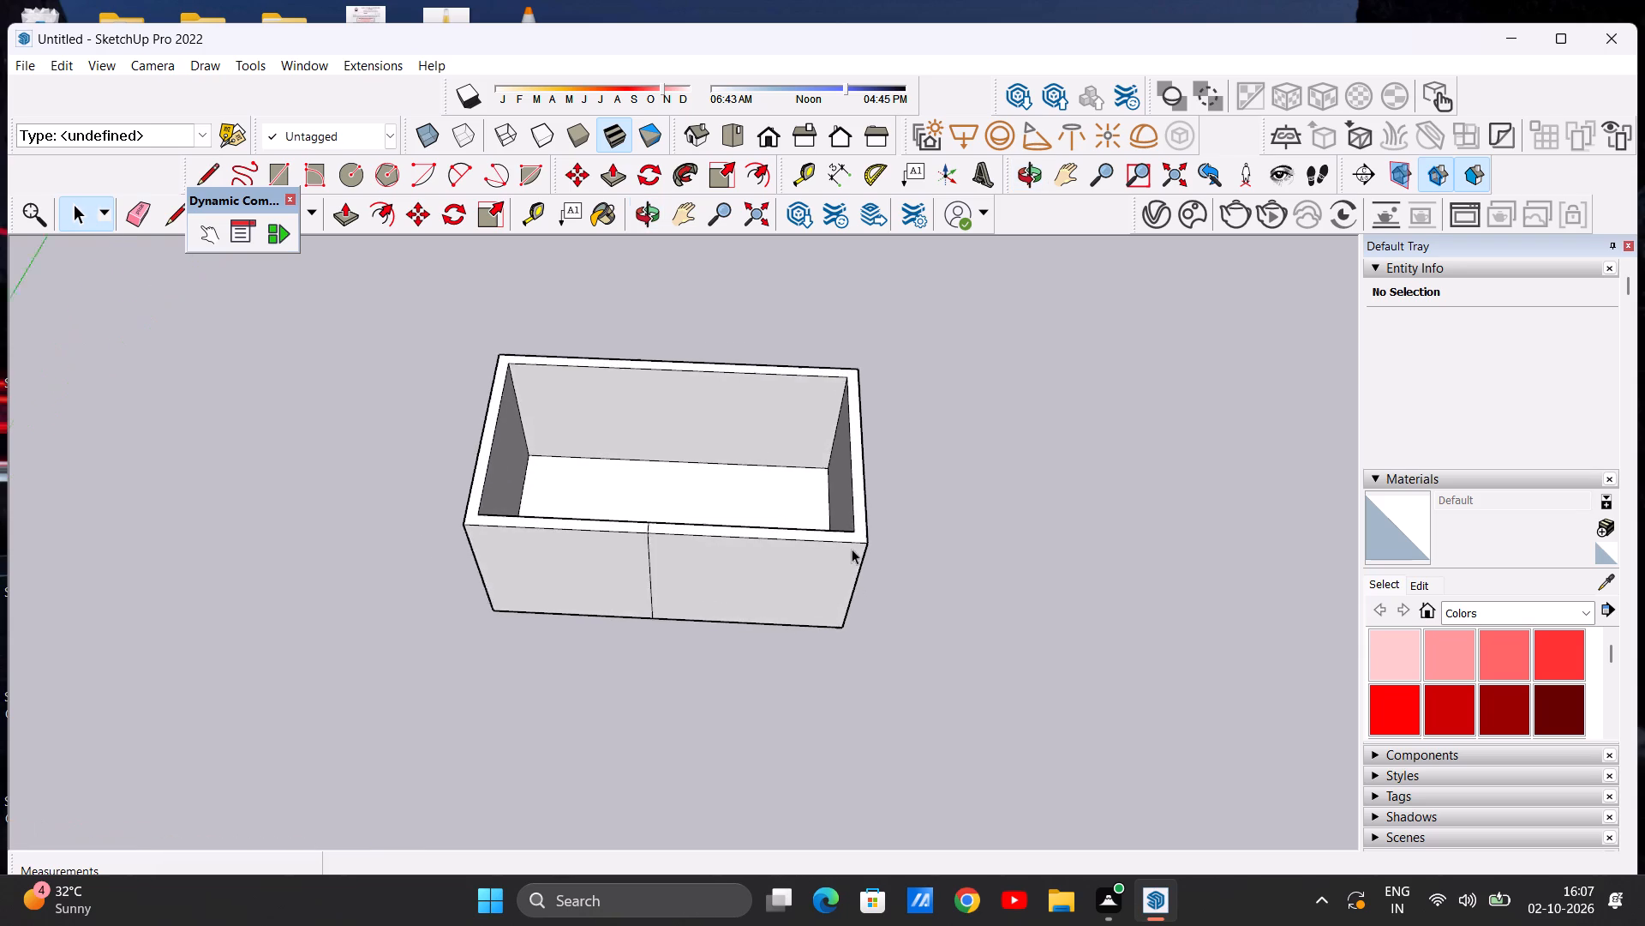
scroll(852, 549, "up", 4)
key("l")
scroll(849, 514, "up", 10)
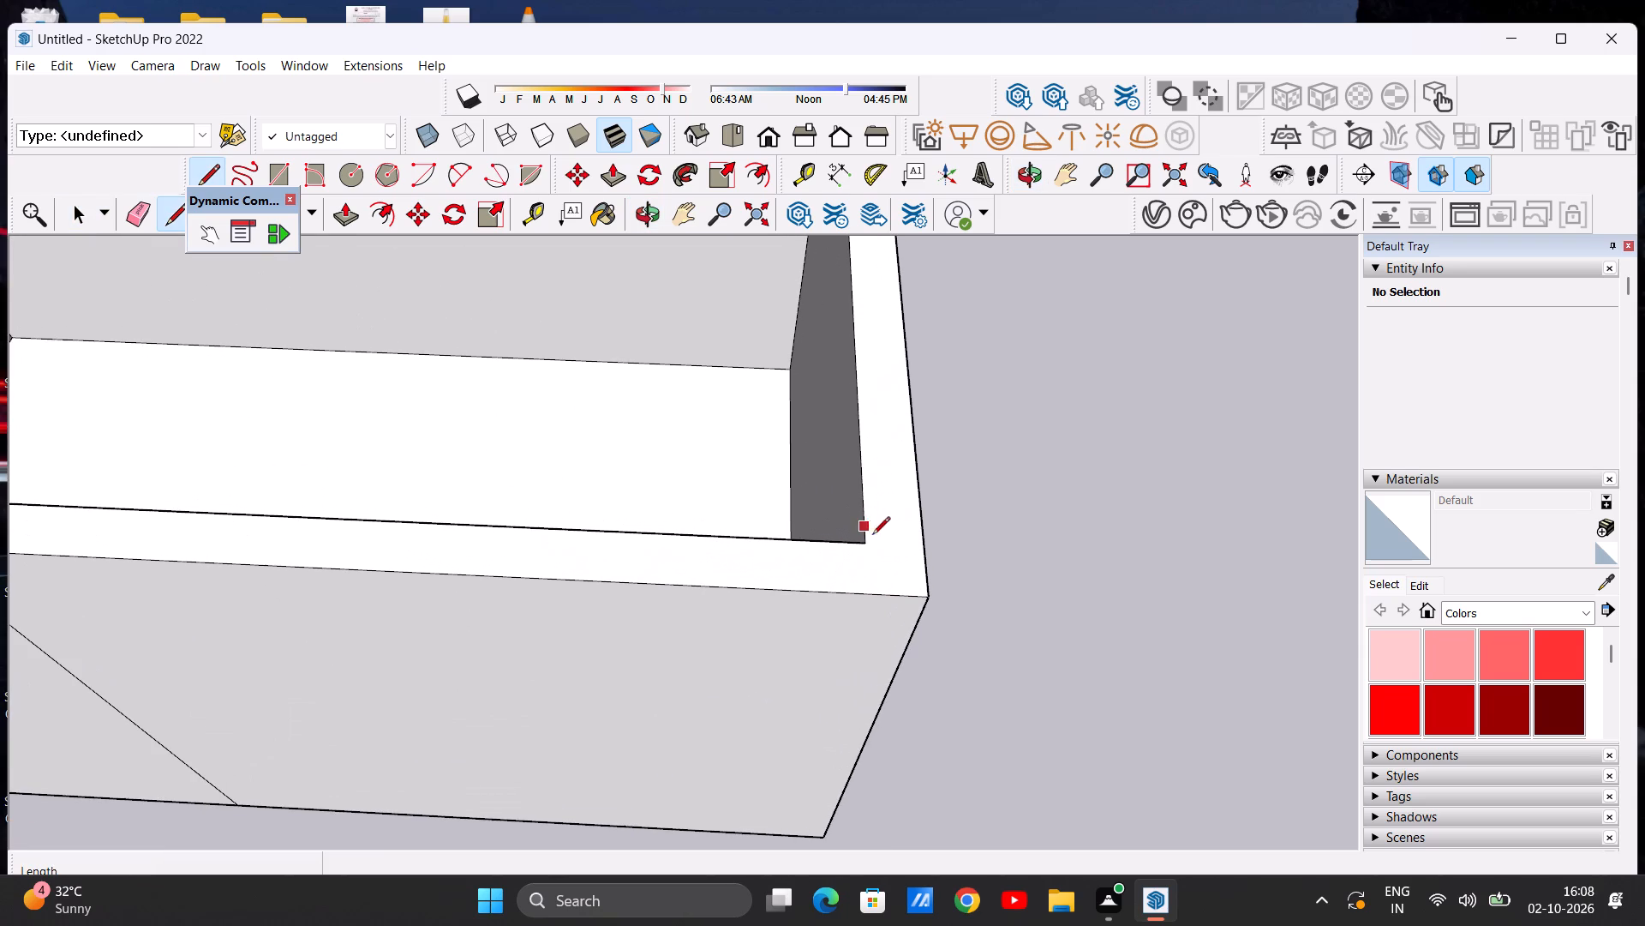
left_click(861, 539)
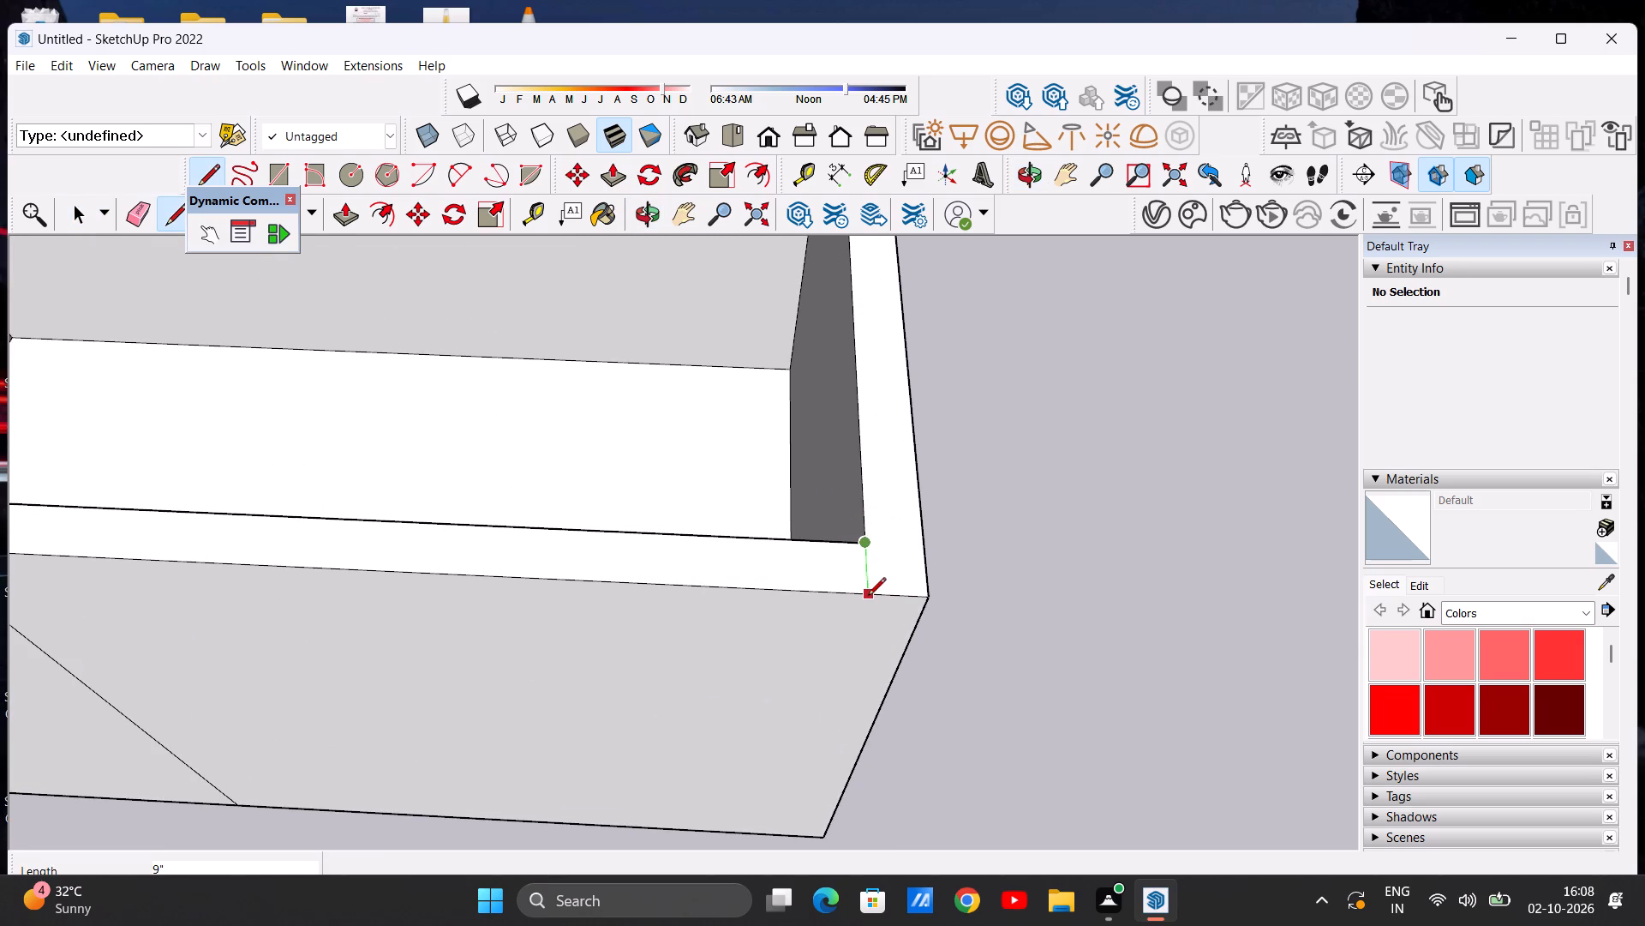
left_click(868, 597)
Draw a vertical 10' 9" line down the front wall's outer face from the new top line's end to the bottom edge.
scroll(855, 520, "down", 6)
middle_click_drag(860, 643, 876, 412)
scroll(865, 384, "up", 4)
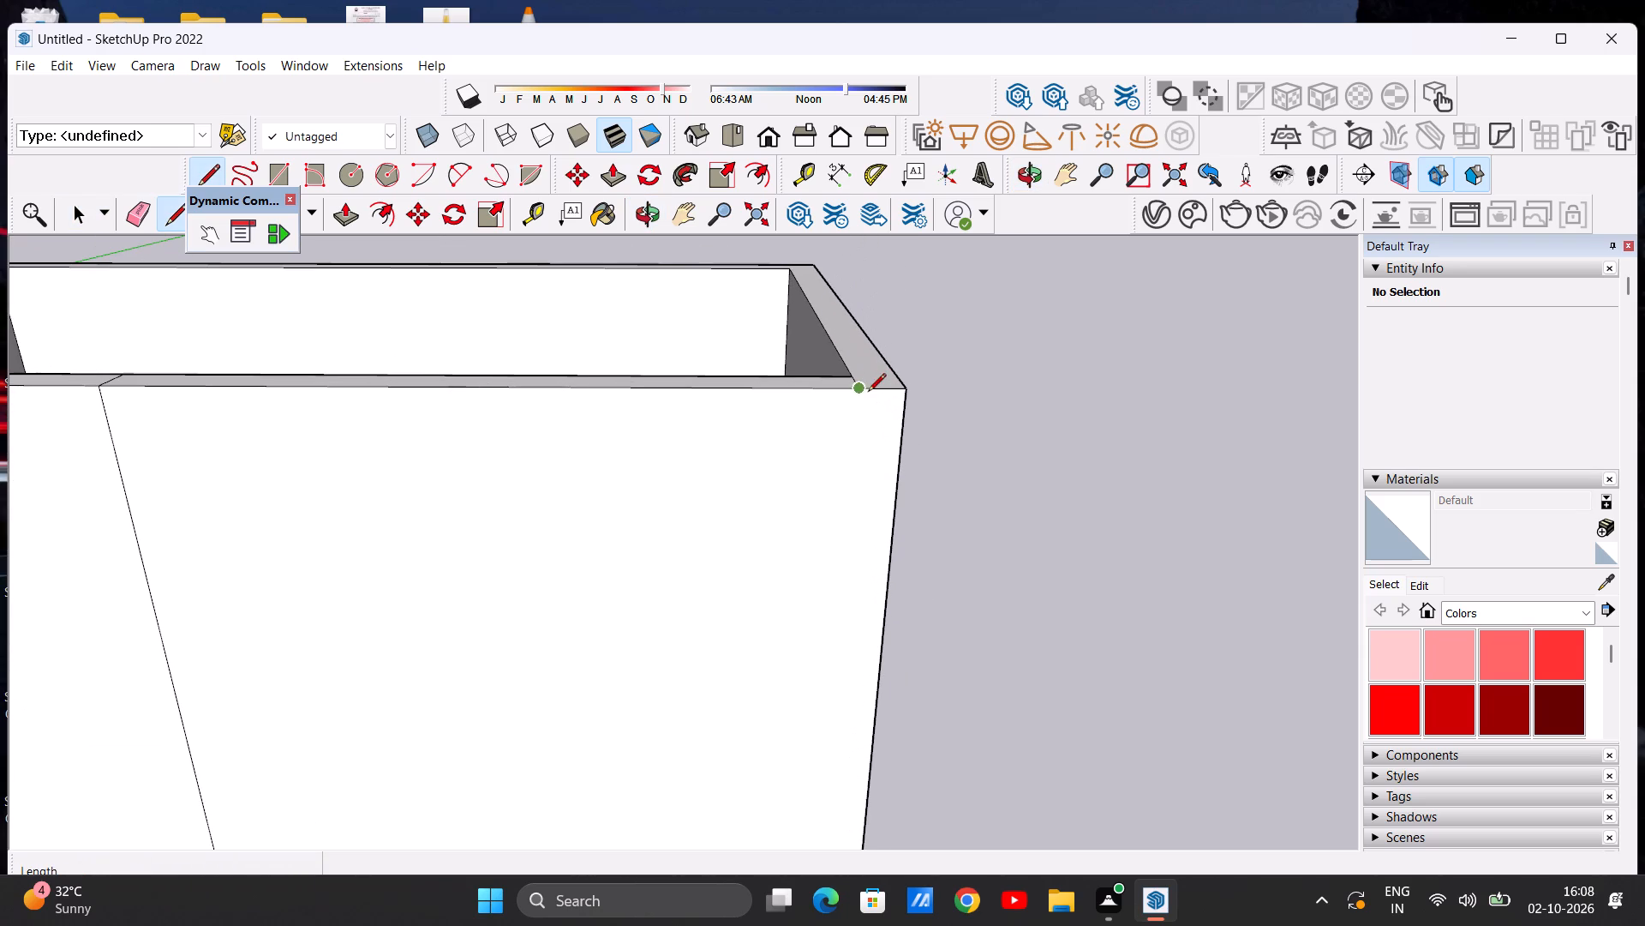
left_click(857, 391)
scroll(839, 520, "down", 11)
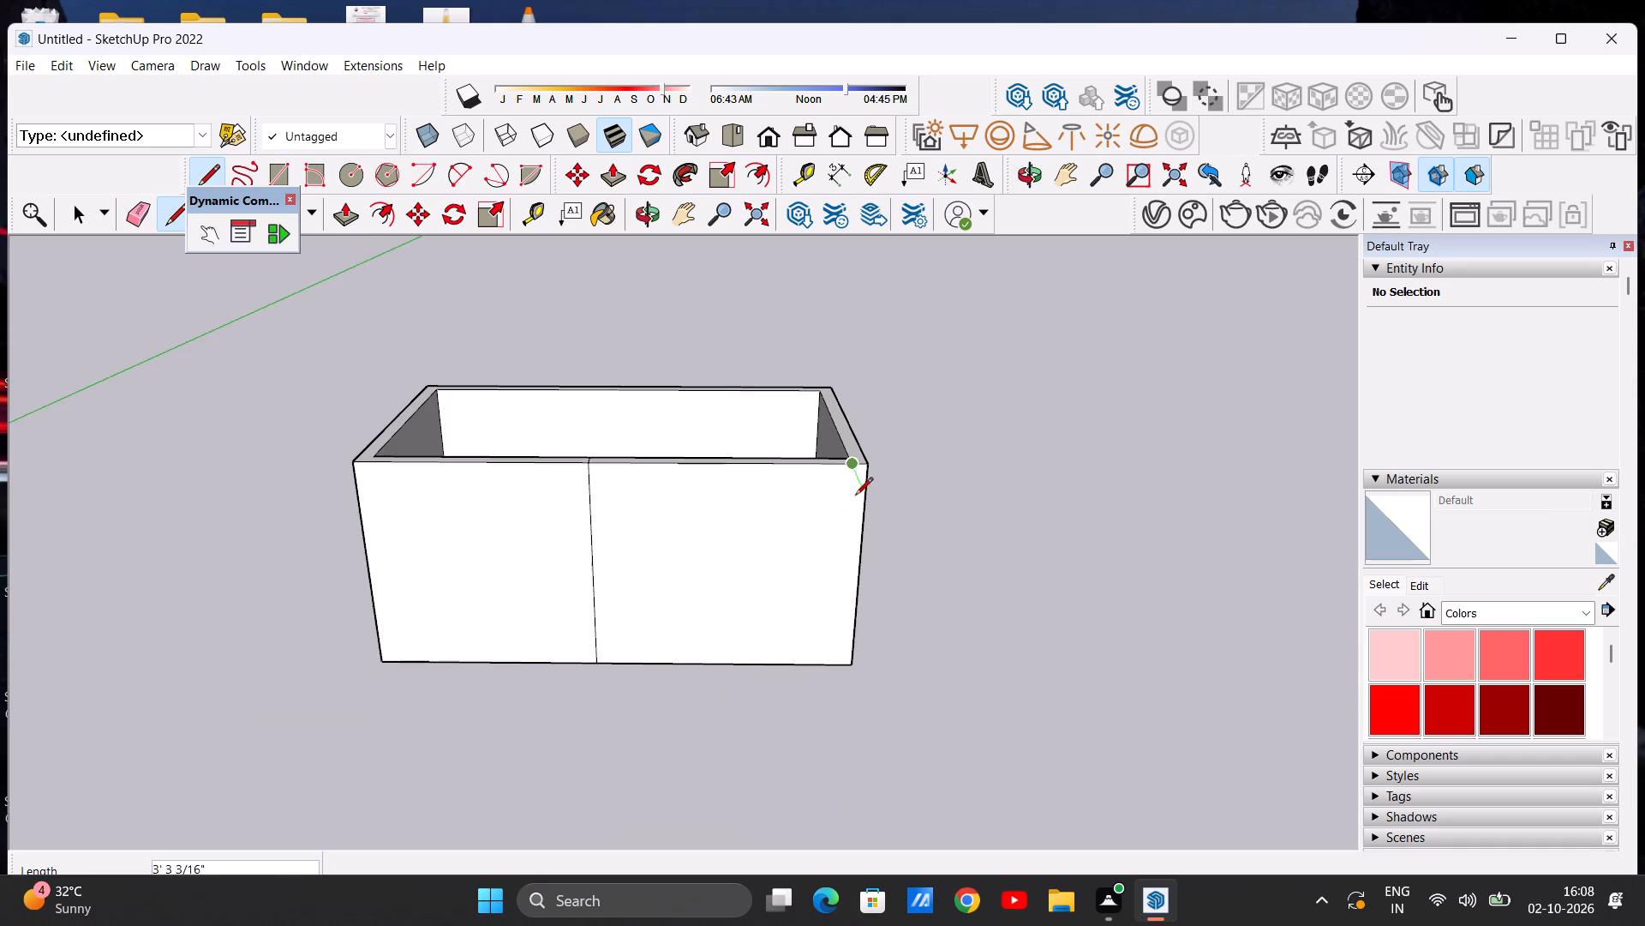
scroll(851, 618, "up", 7)
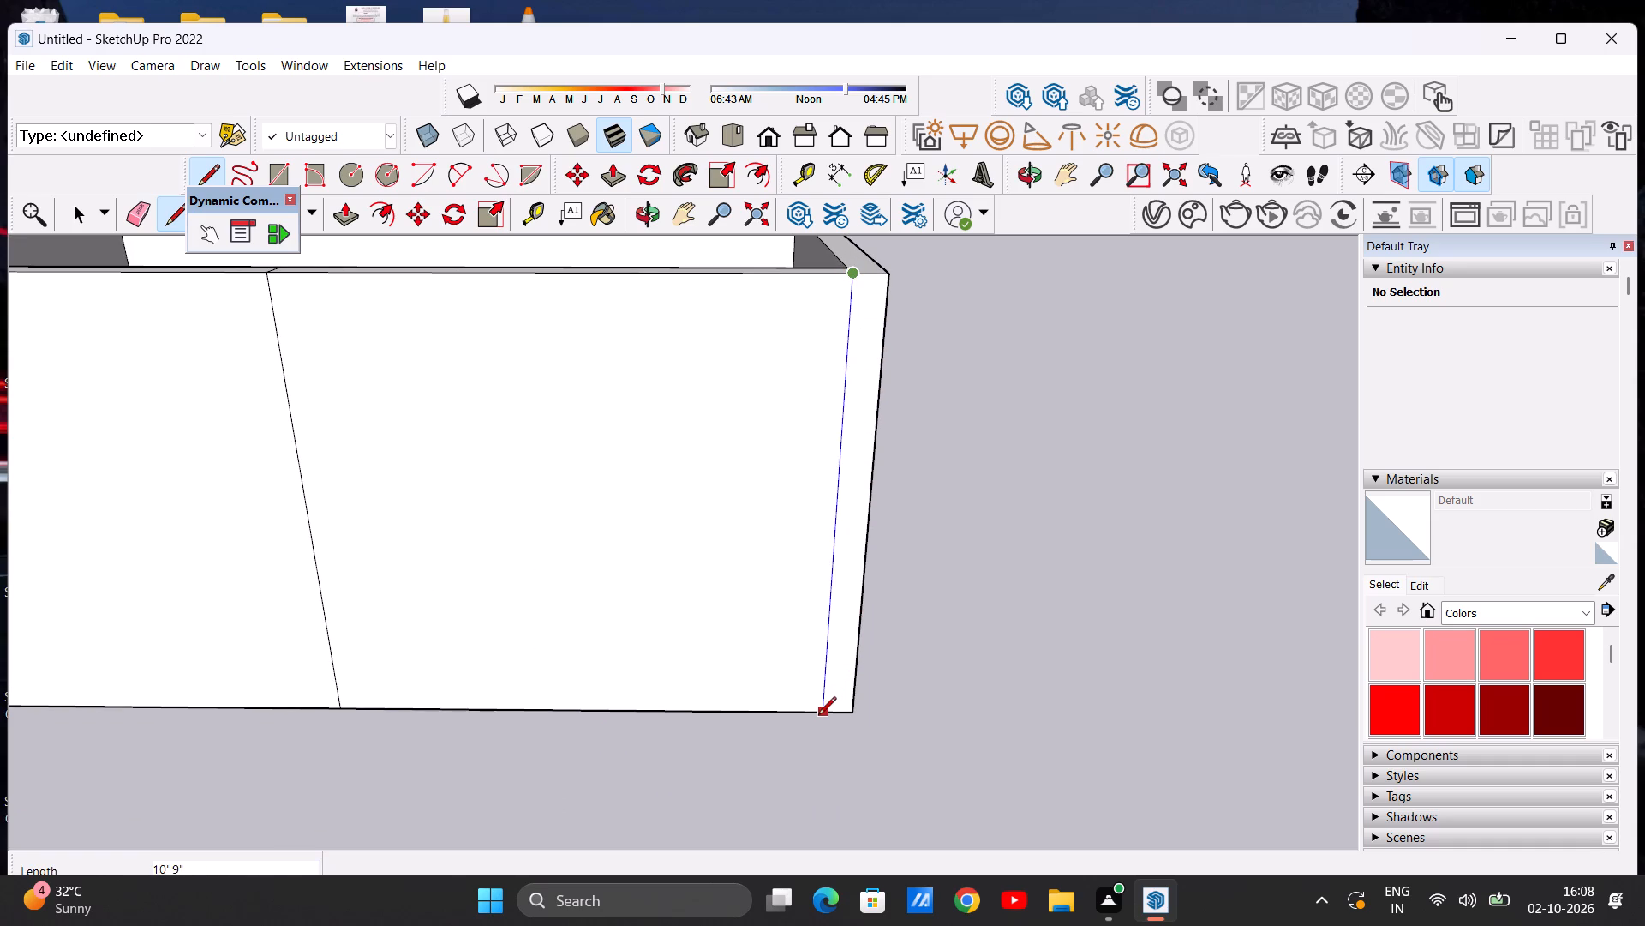
left_click(818, 716)
key("space")
Delete the front wall's outer and inner faces between the middle line and the right-hand vertical line.
scroll(868, 629, "down", 8)
middle_click_drag(781, 592, 844, 604)
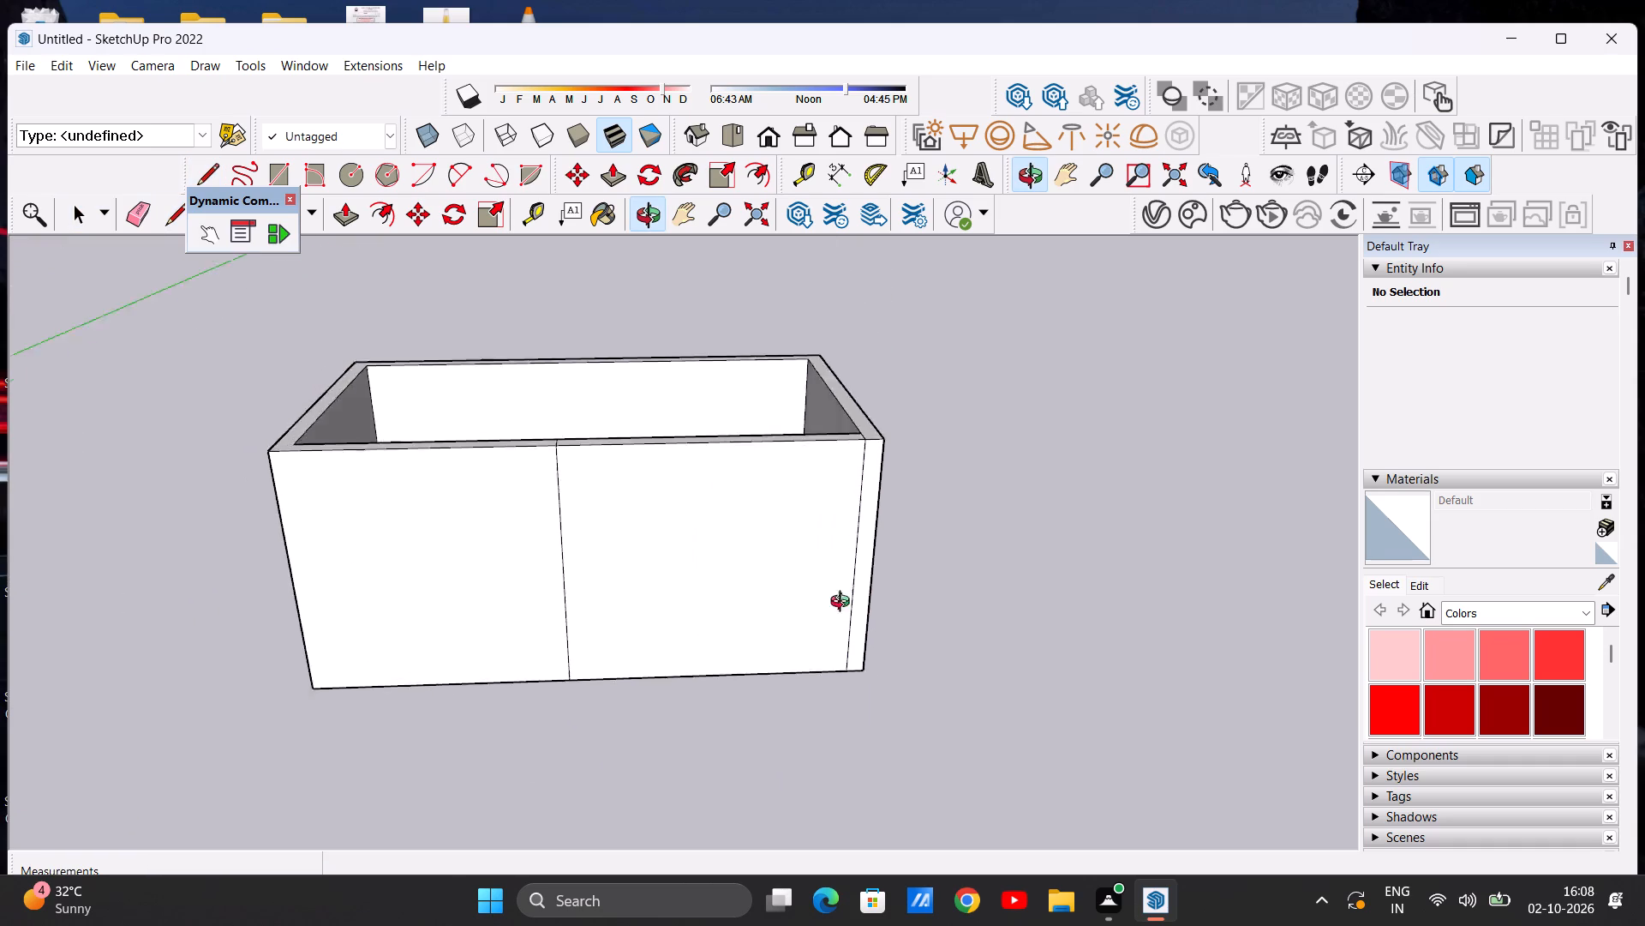
middle_click_drag(844, 604, 793, 653)
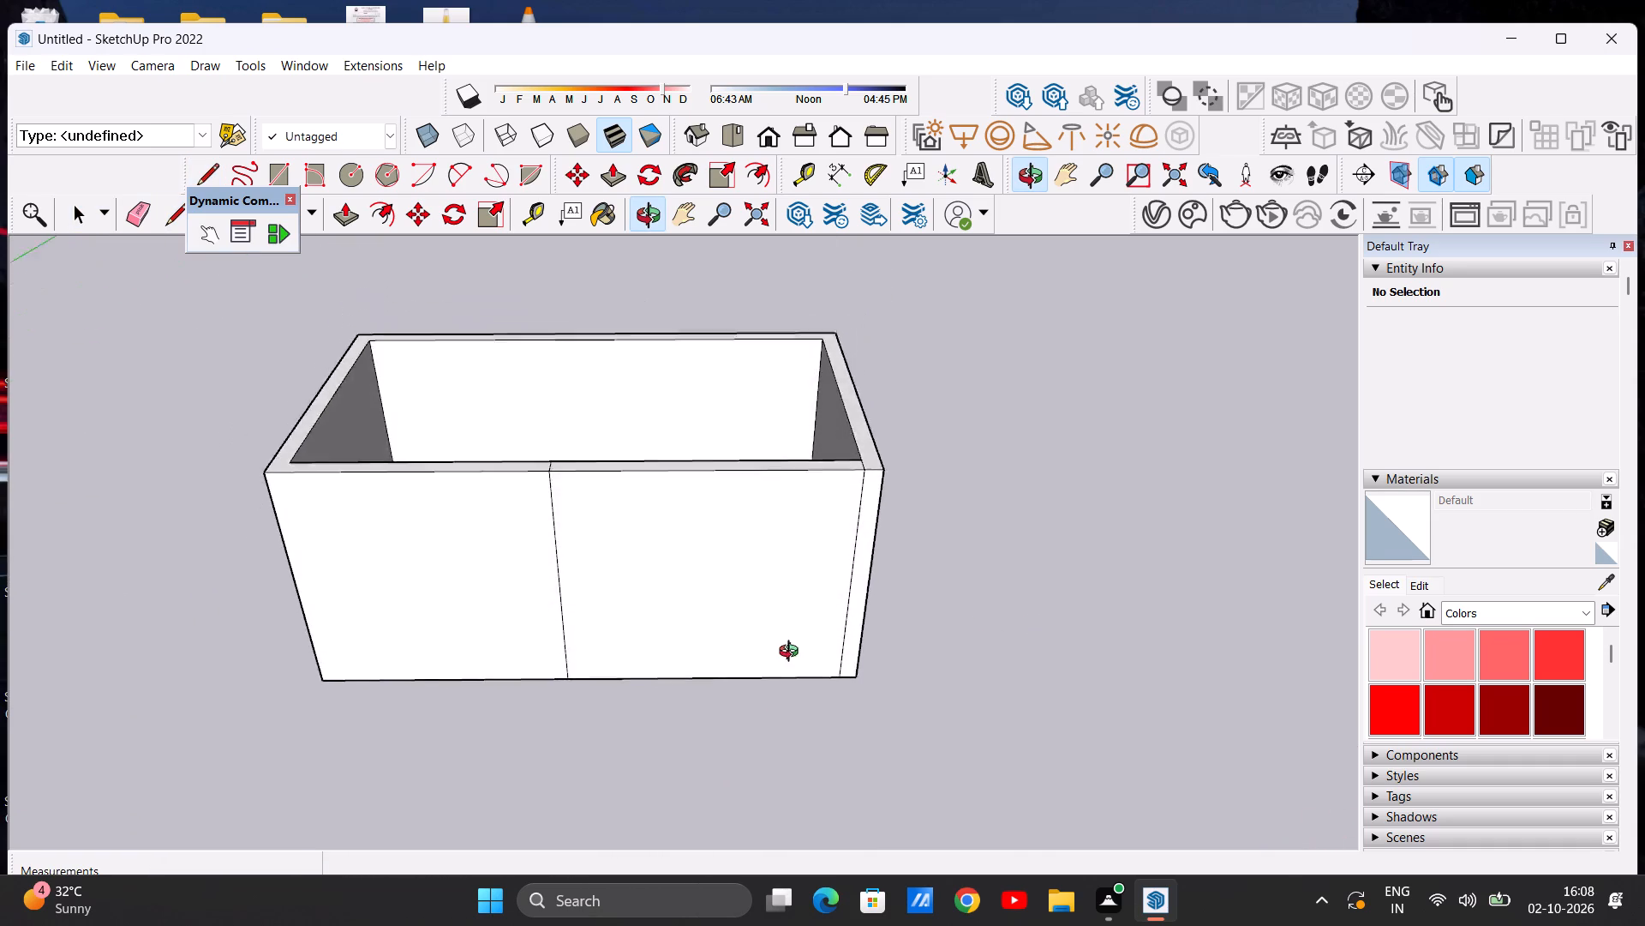
middle_click_drag(793, 653, 793, 556)
scroll(793, 556, "up", 1)
scroll(790, 581, "down", 4)
scroll(799, 564, "up", 5)
left_click(726, 560)
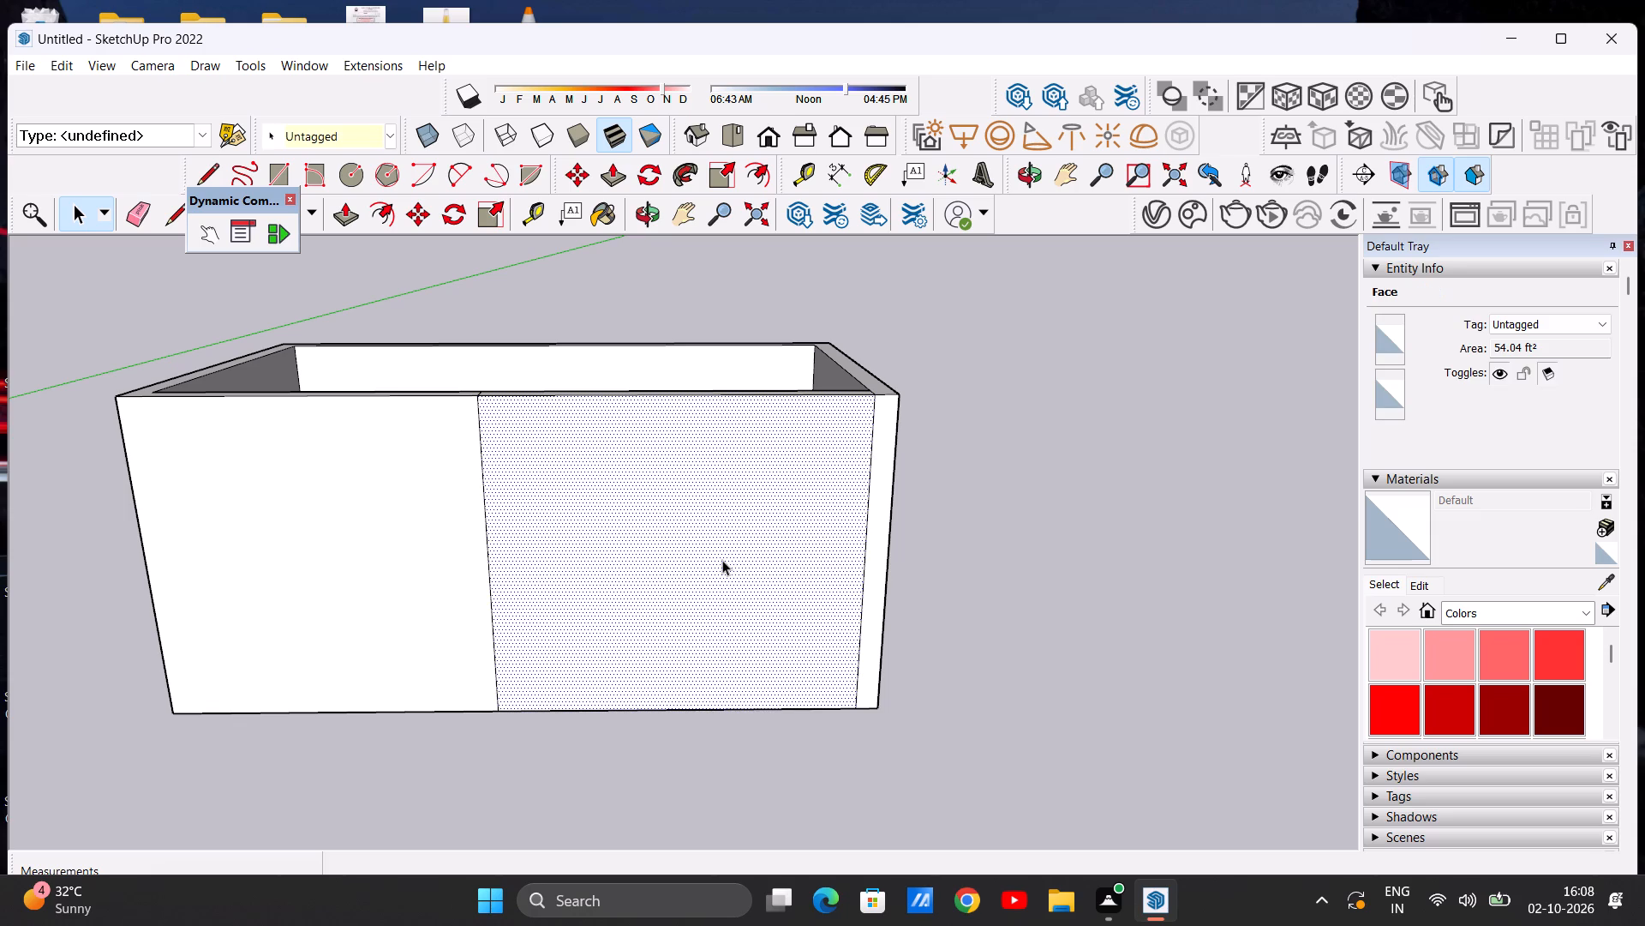
left_click(722, 560)
key("Delete")
left_click(719, 496)
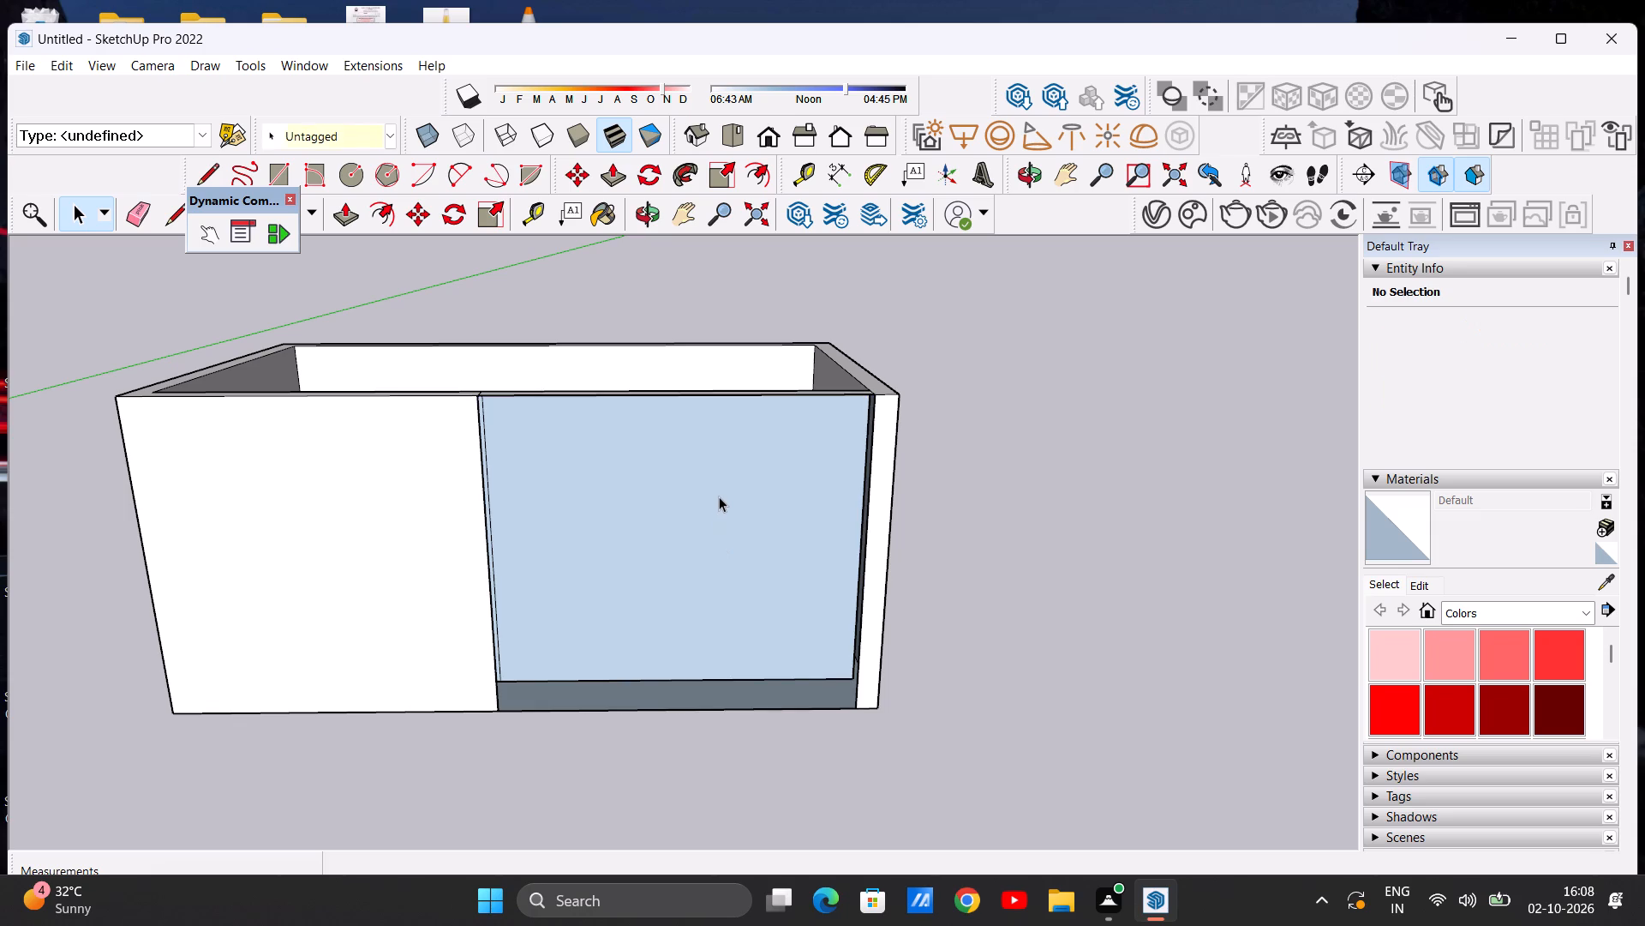
key("Delete")
Erase the two top edges spanning the front opening to remove the leftover strip of wall top.
middle_click_drag(719, 490, 704, 626)
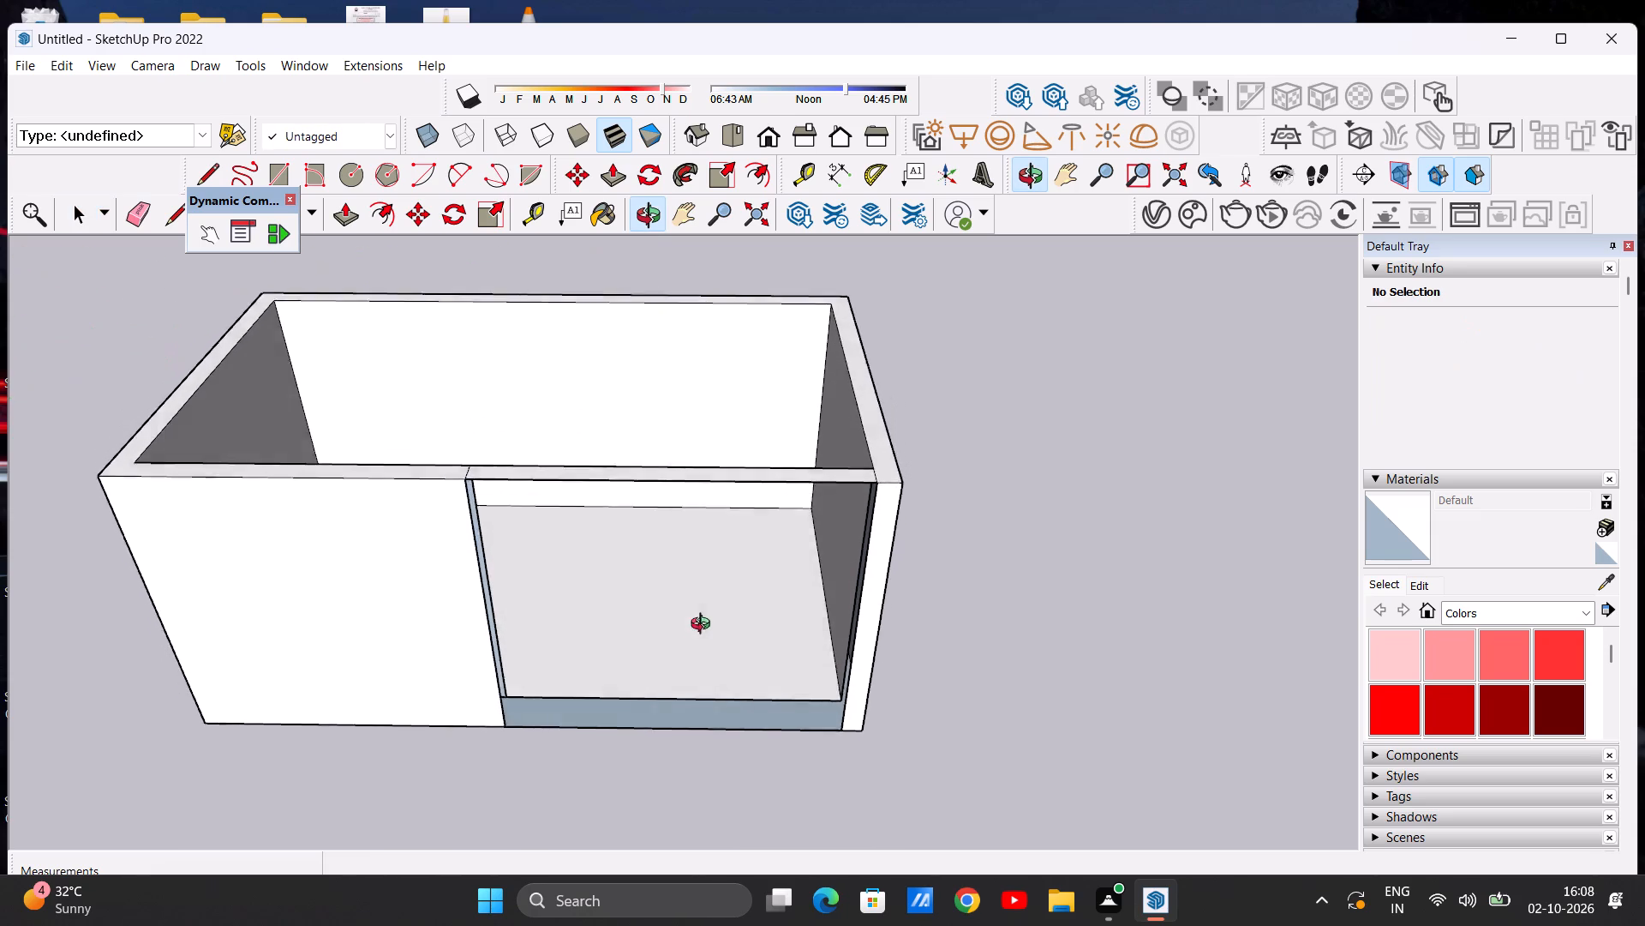
middle_click_drag(704, 626, 697, 676)
key("e")
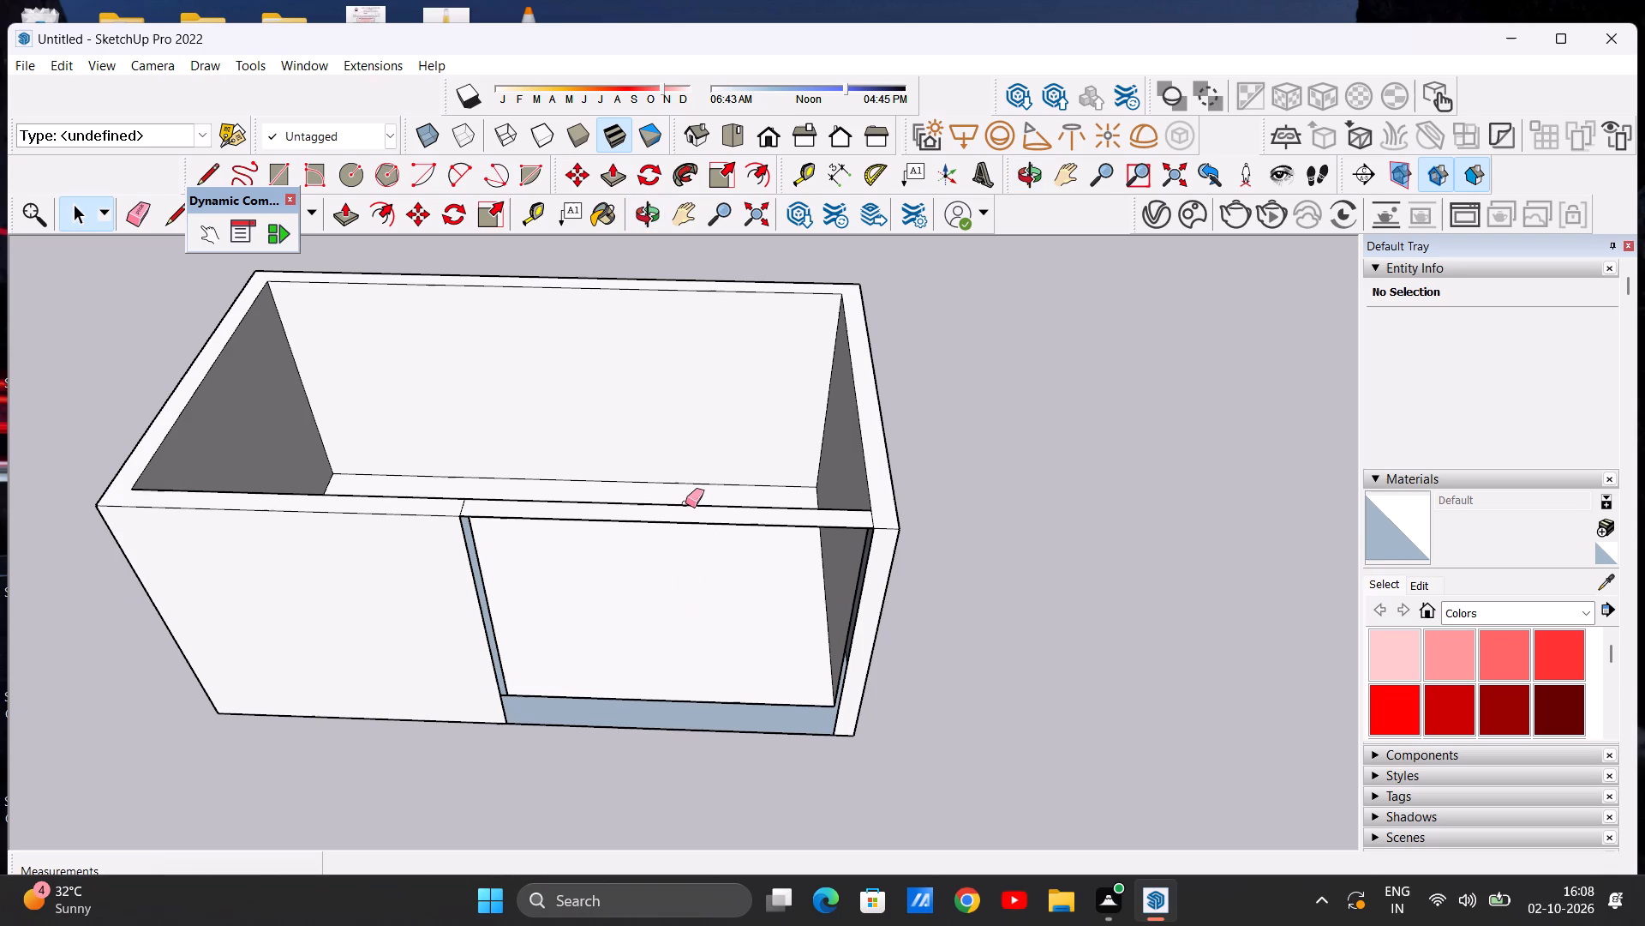
left_click_drag(685, 503, 687, 521)
key("space")
Draw a diagonal line at the opening's left side from the wall's outer bottom corner to its inner floor corner.
middle_click_drag(714, 610, 748, 586)
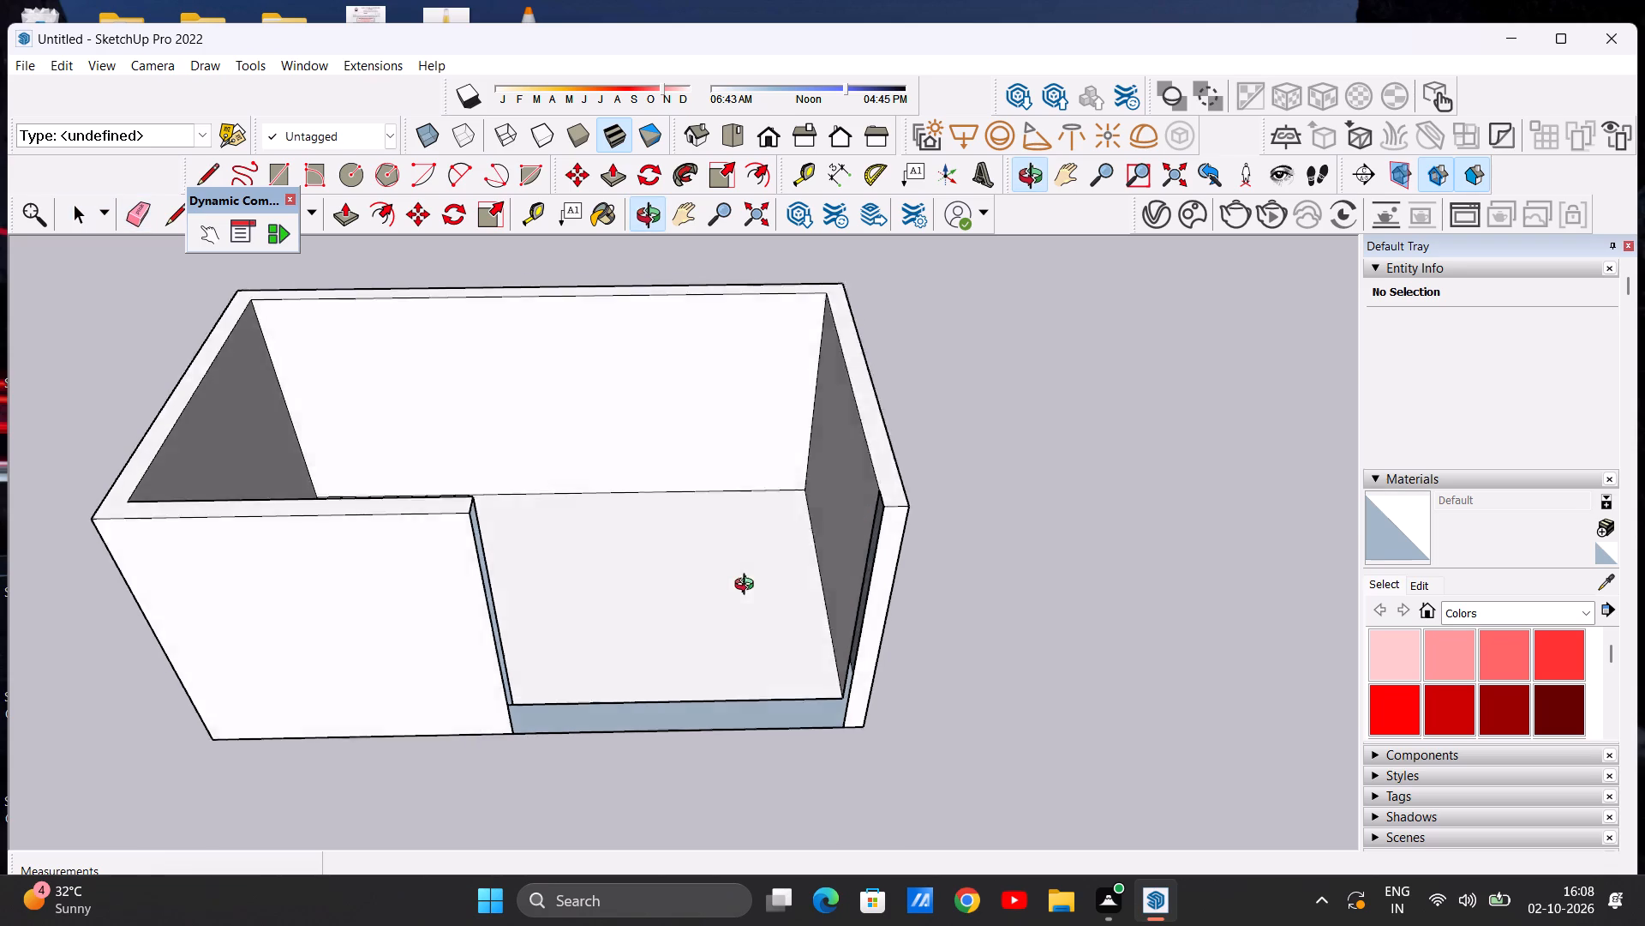
middle_click_drag(748, 586, 589, 414)
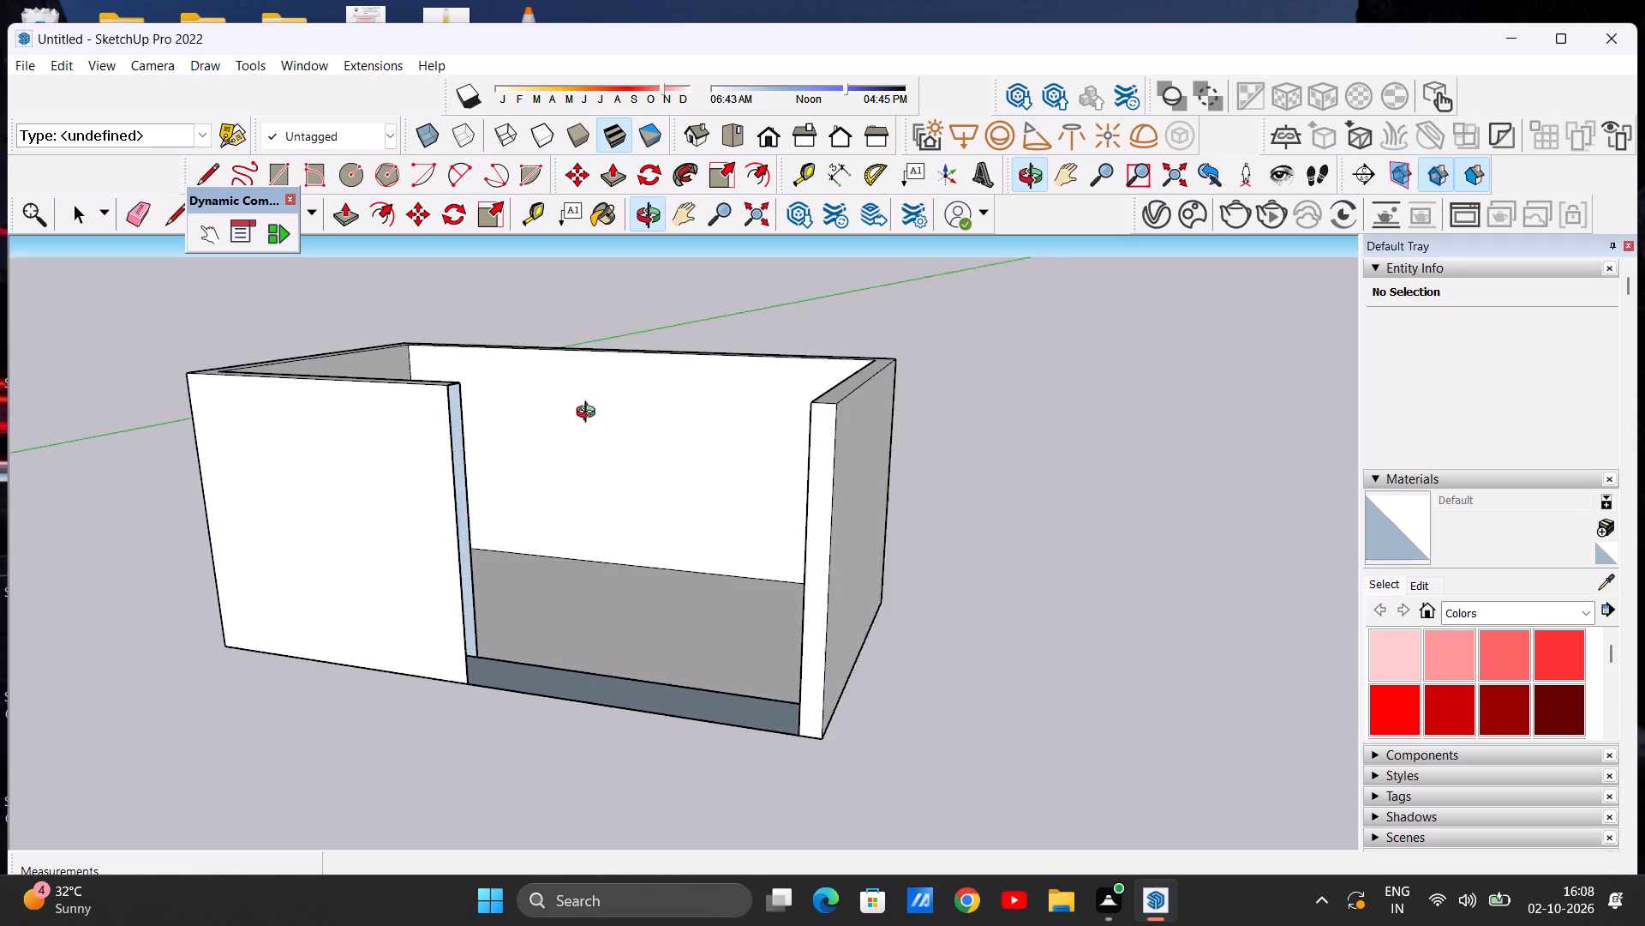
middle_click_drag(589, 414, 587, 414)
scroll(475, 391, "up", 5)
scroll(552, 560, "down", 7)
middle_click_drag(589, 654, 531, 665)
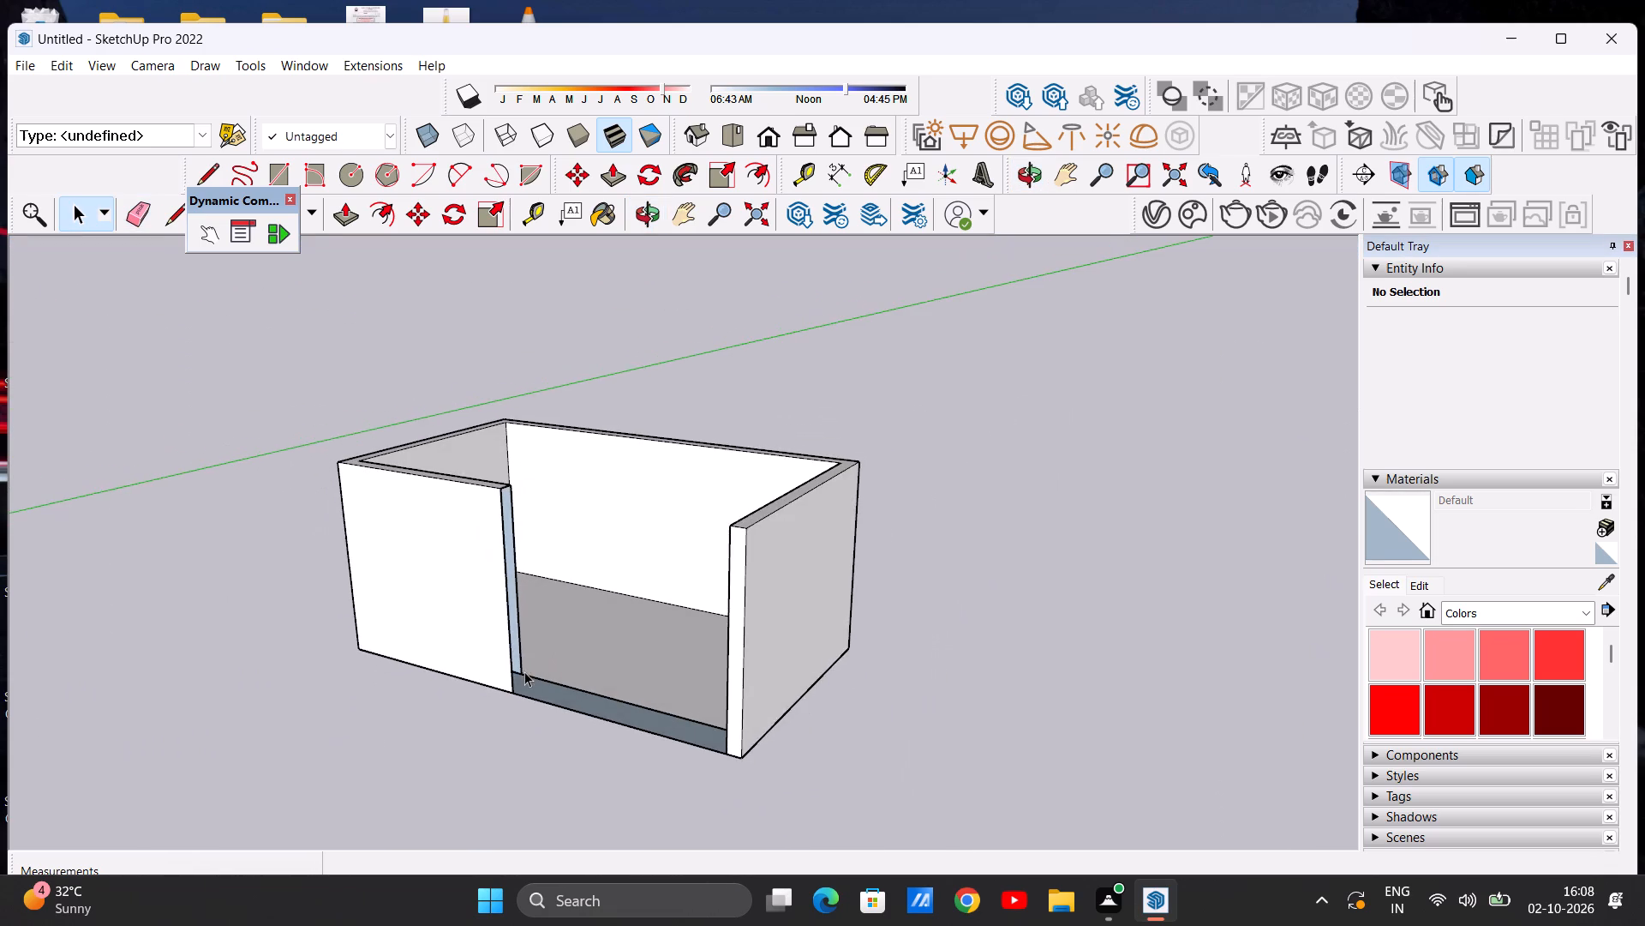
scroll(524, 673, "up", 8)
middle_click_drag(533, 683, 416, 680)
scroll(440, 671, "up", 4)
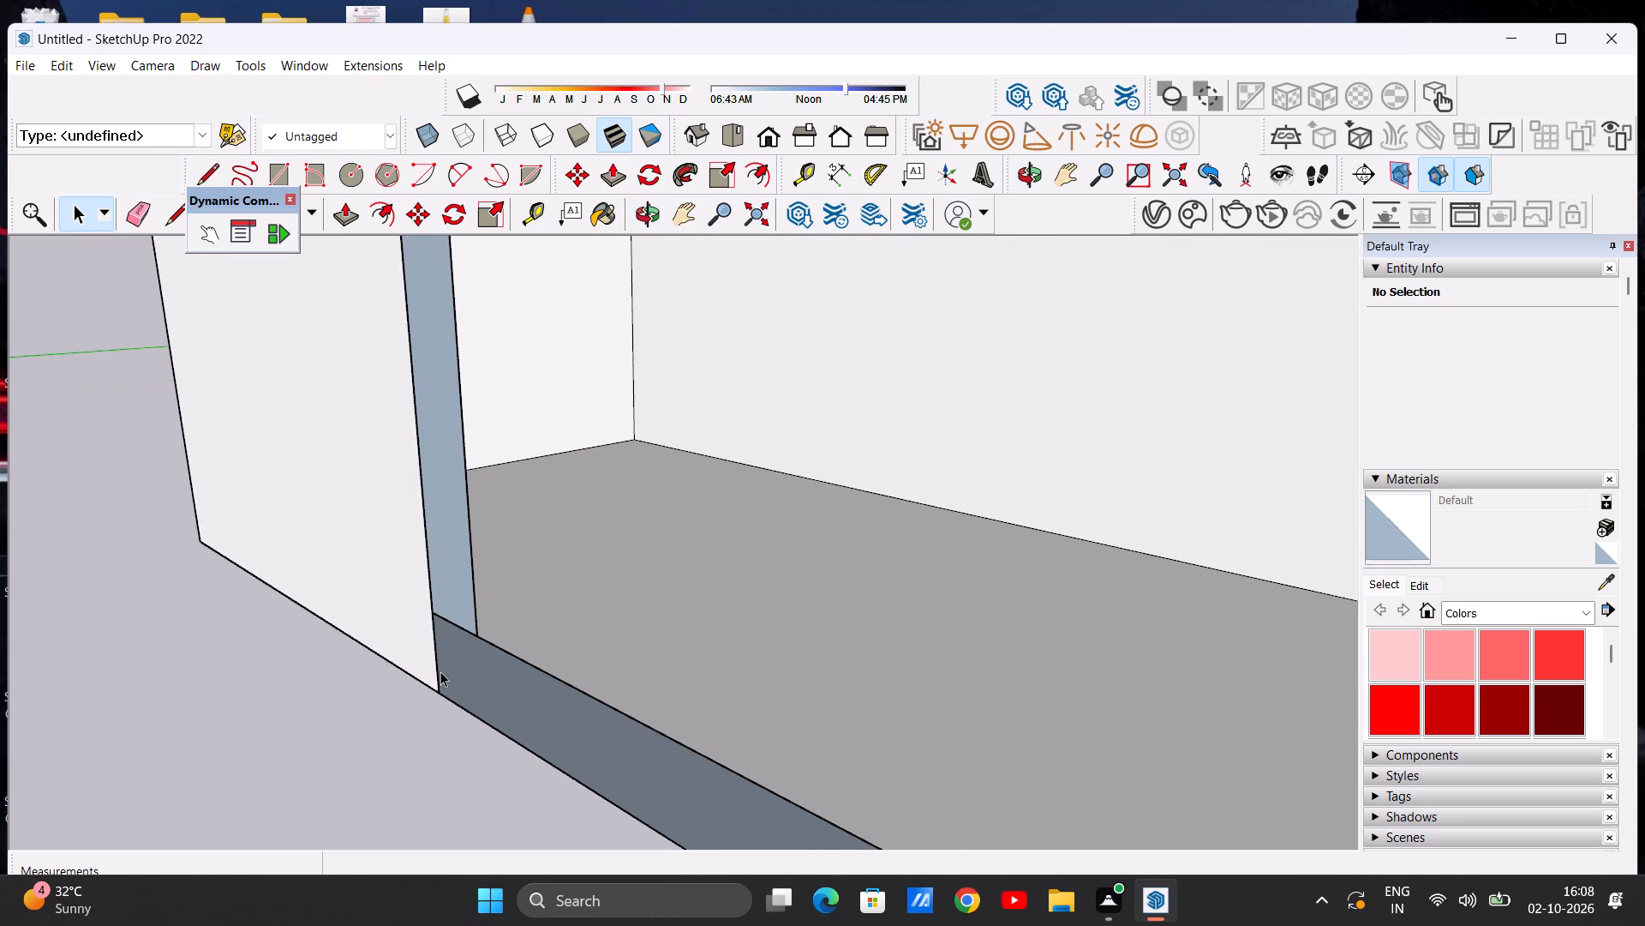
key("l")
left_click(440, 688)
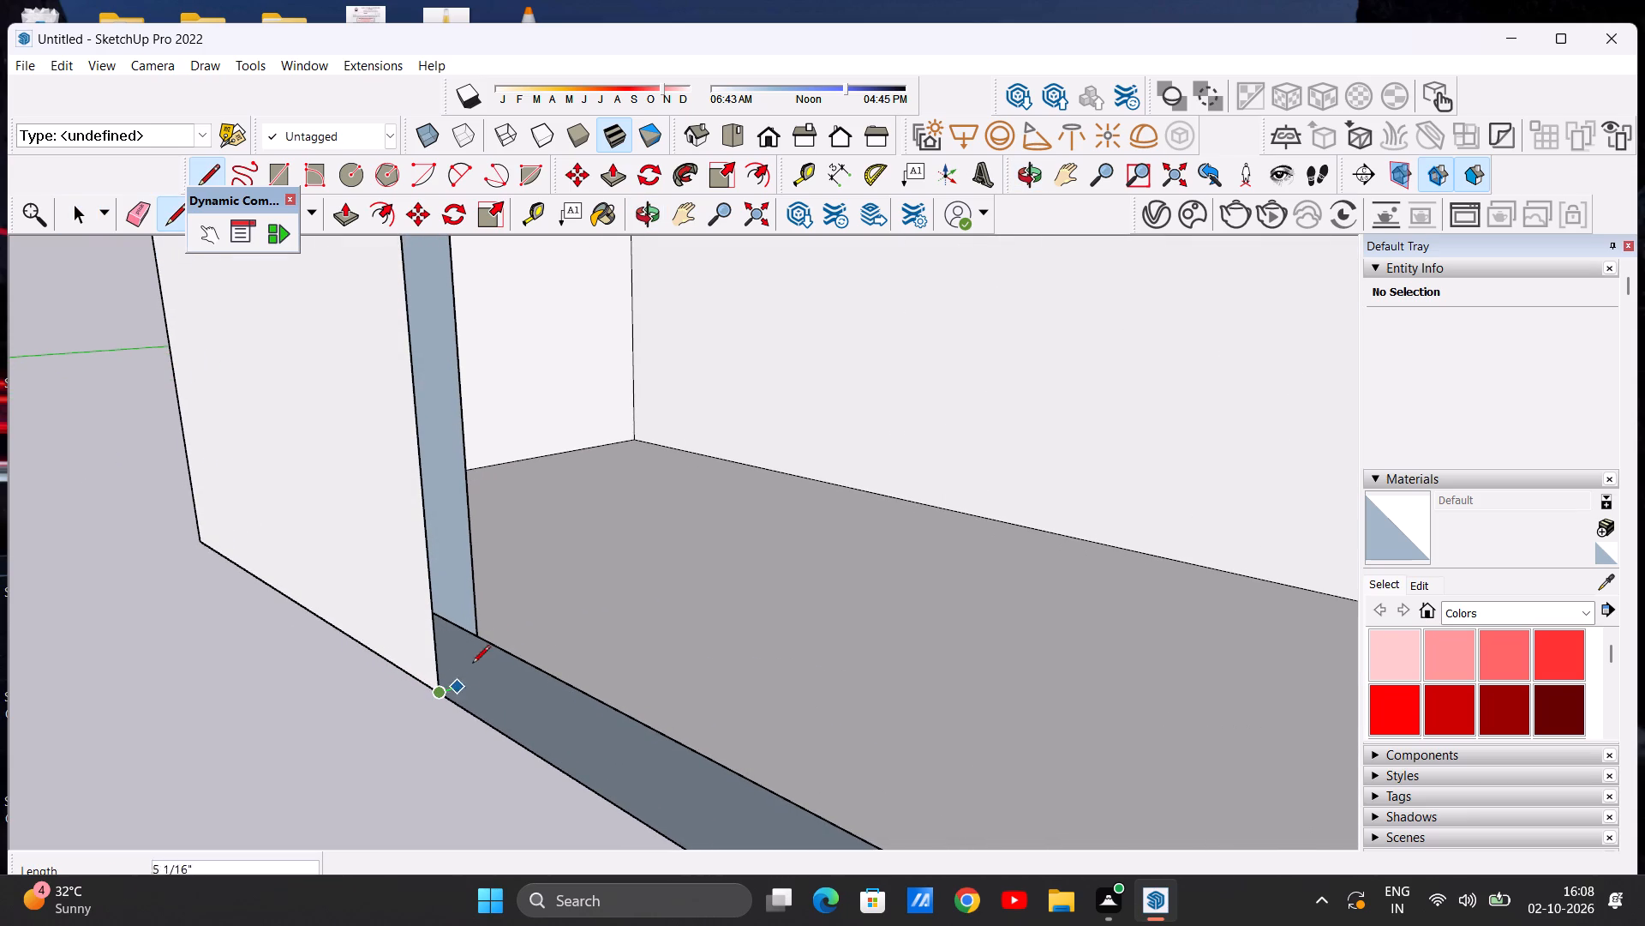
left_click(483, 634)
key("space")
Draw a diagonal line about 1' 3/4" long at the opening's right side from the inner floor corner to the outer bottom corner.
middle_click_drag(510, 749, 530, 741)
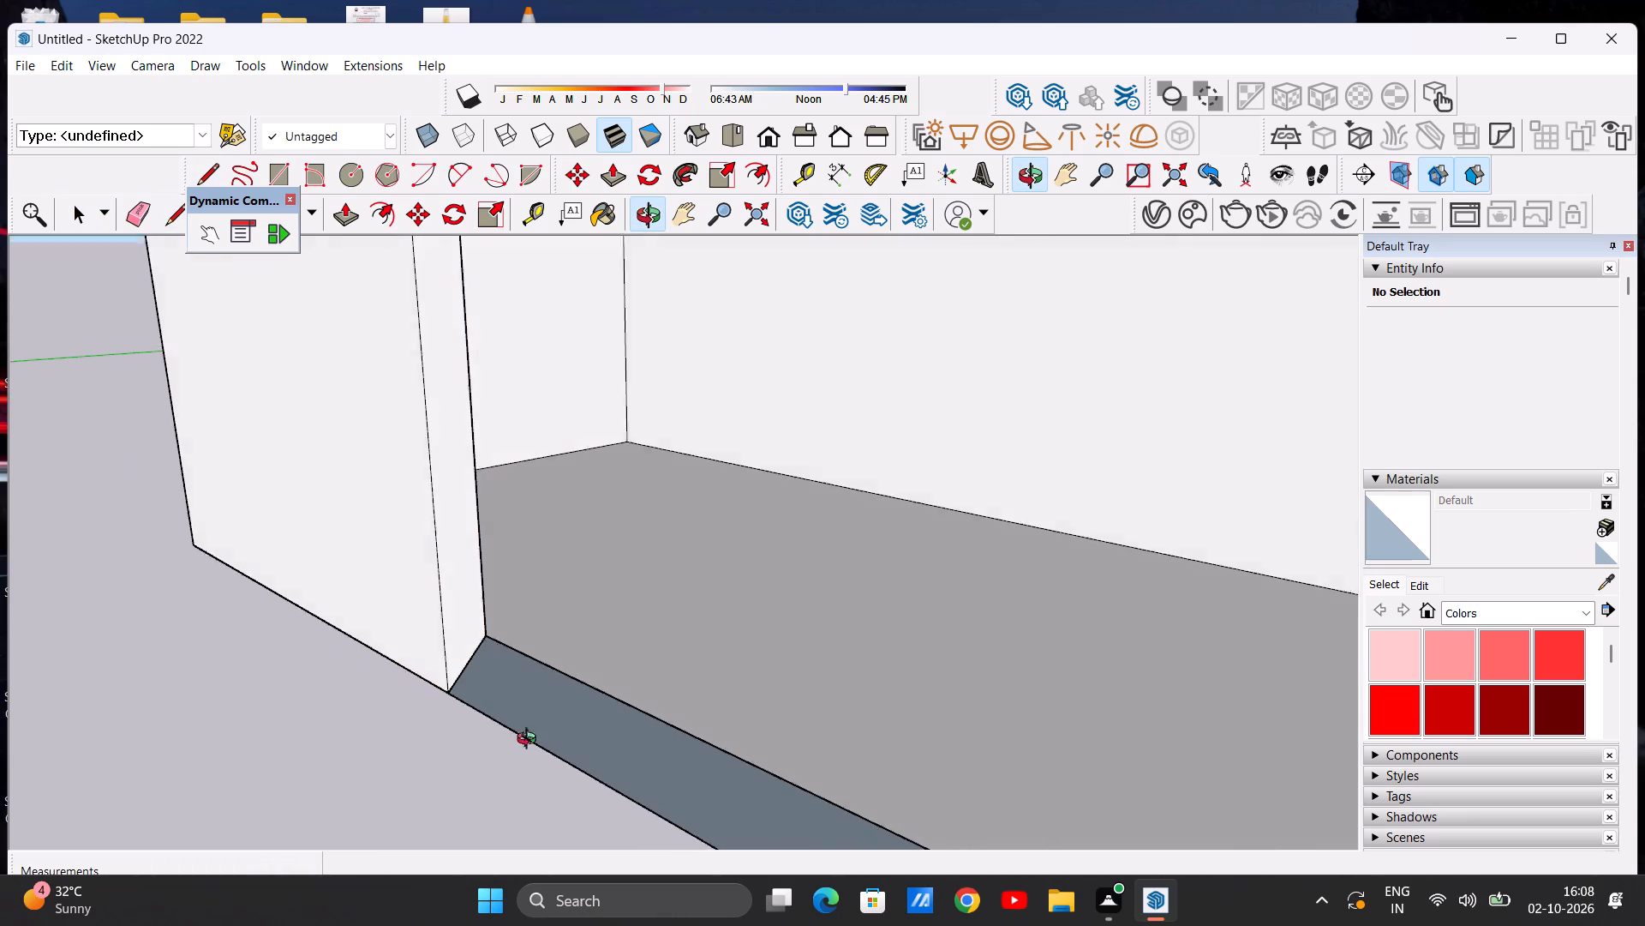
middle_click_drag(530, 741, 641, 622)
scroll(566, 679, "down", 20)
scroll(566, 679, "down", 6)
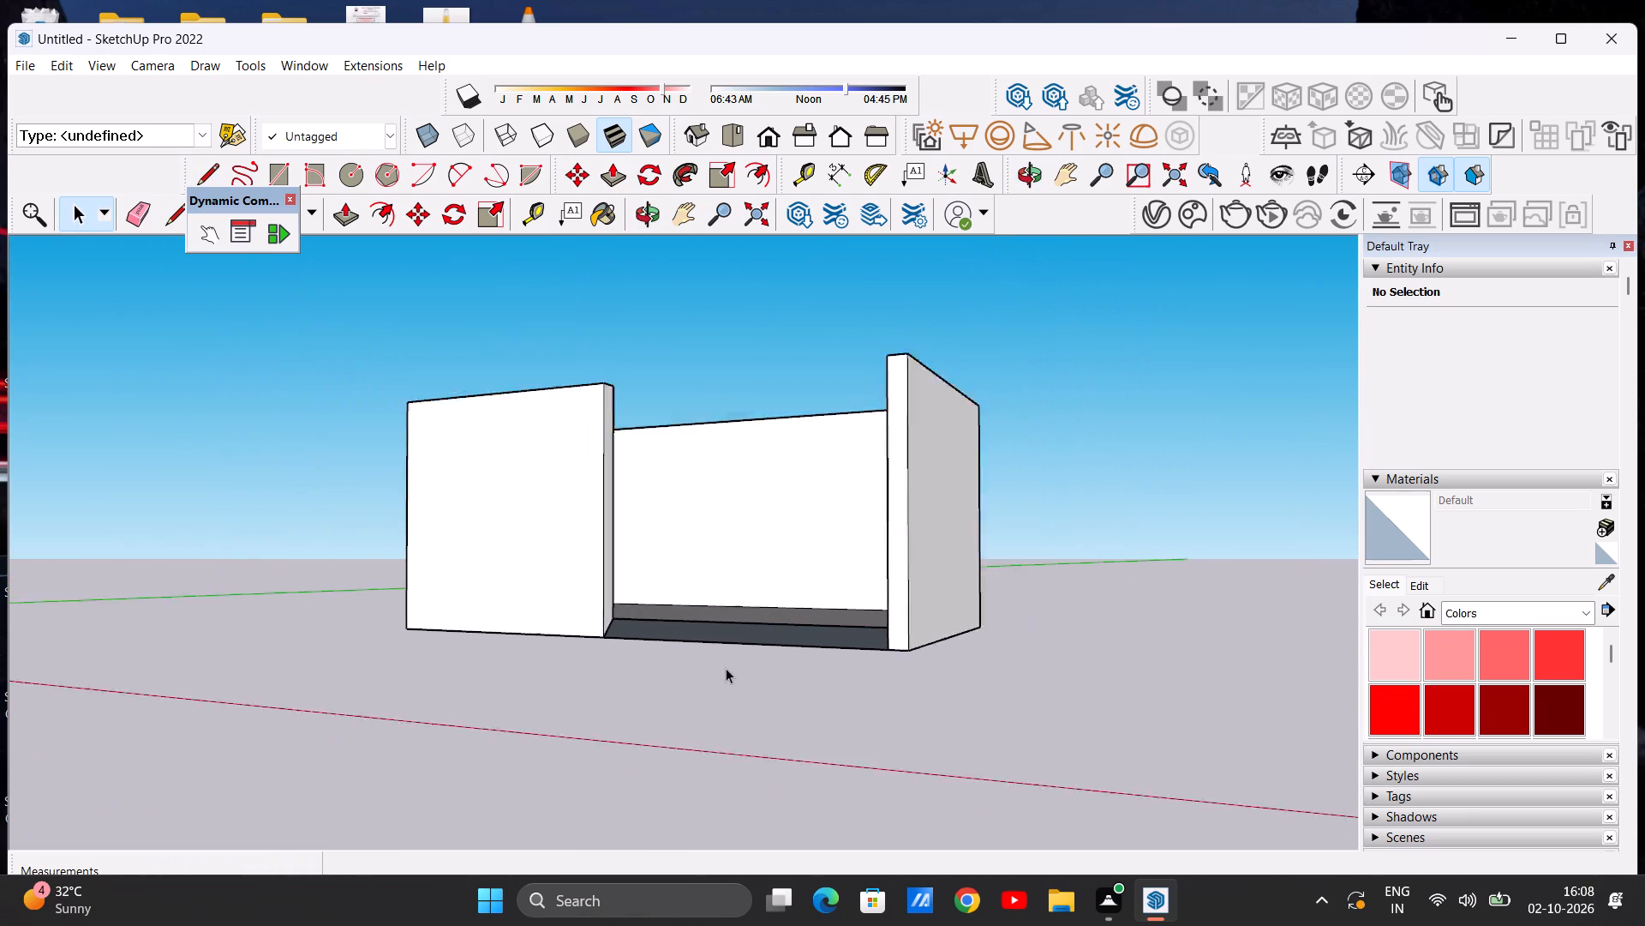
scroll(726, 668, "down", 1)
middle_click_drag(478, 614, 619, 579)
scroll(673, 607, "up", 12)
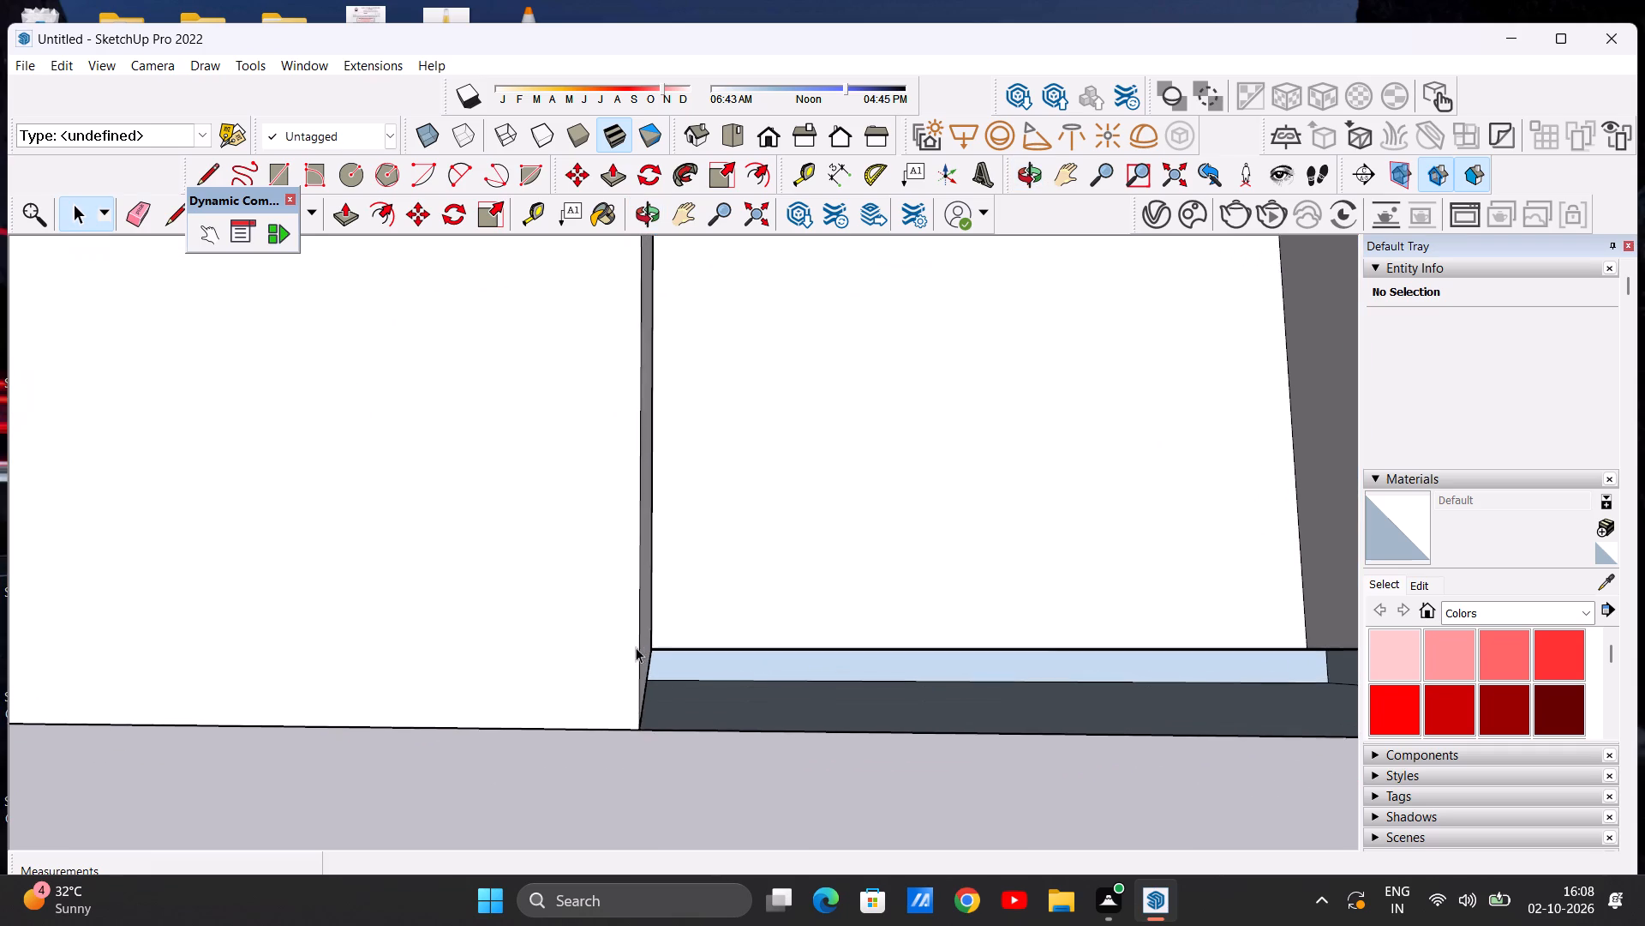
scroll(596, 655, "down", 18)
scroll(766, 608, "up", 4)
middle_click_drag(570, 611, 587, 817)
middle_click_drag(602, 634, 334, 578)
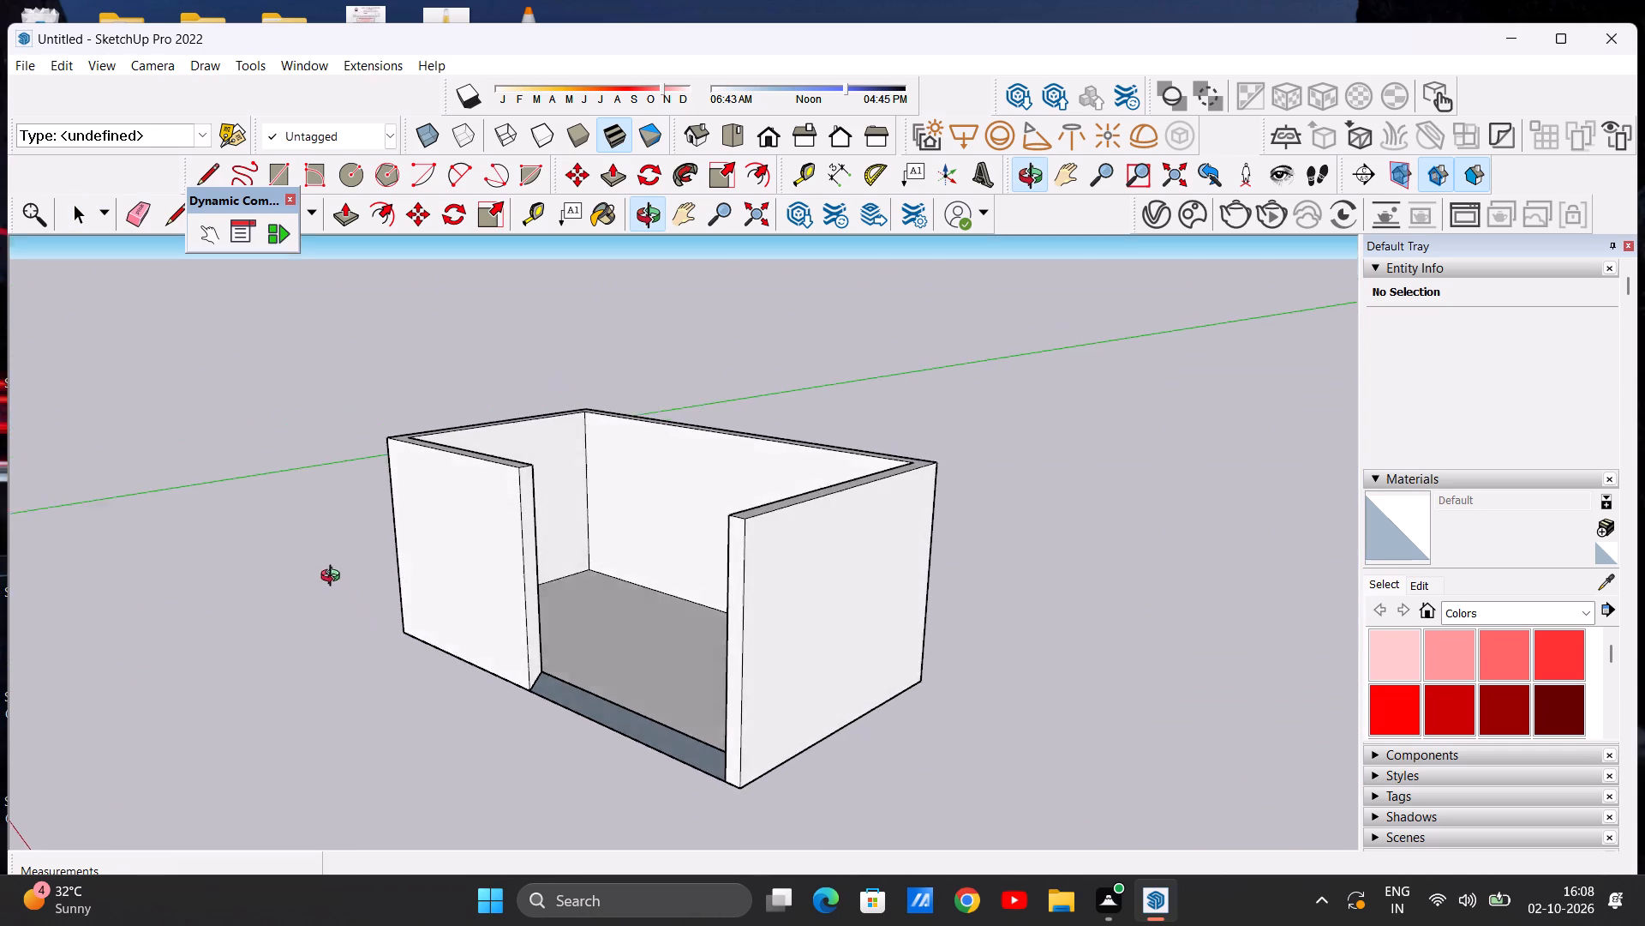
middle_click_drag(334, 578, 334, 575)
scroll(521, 616, "up", 9)
middle_click_drag(540, 747, 639, 584)
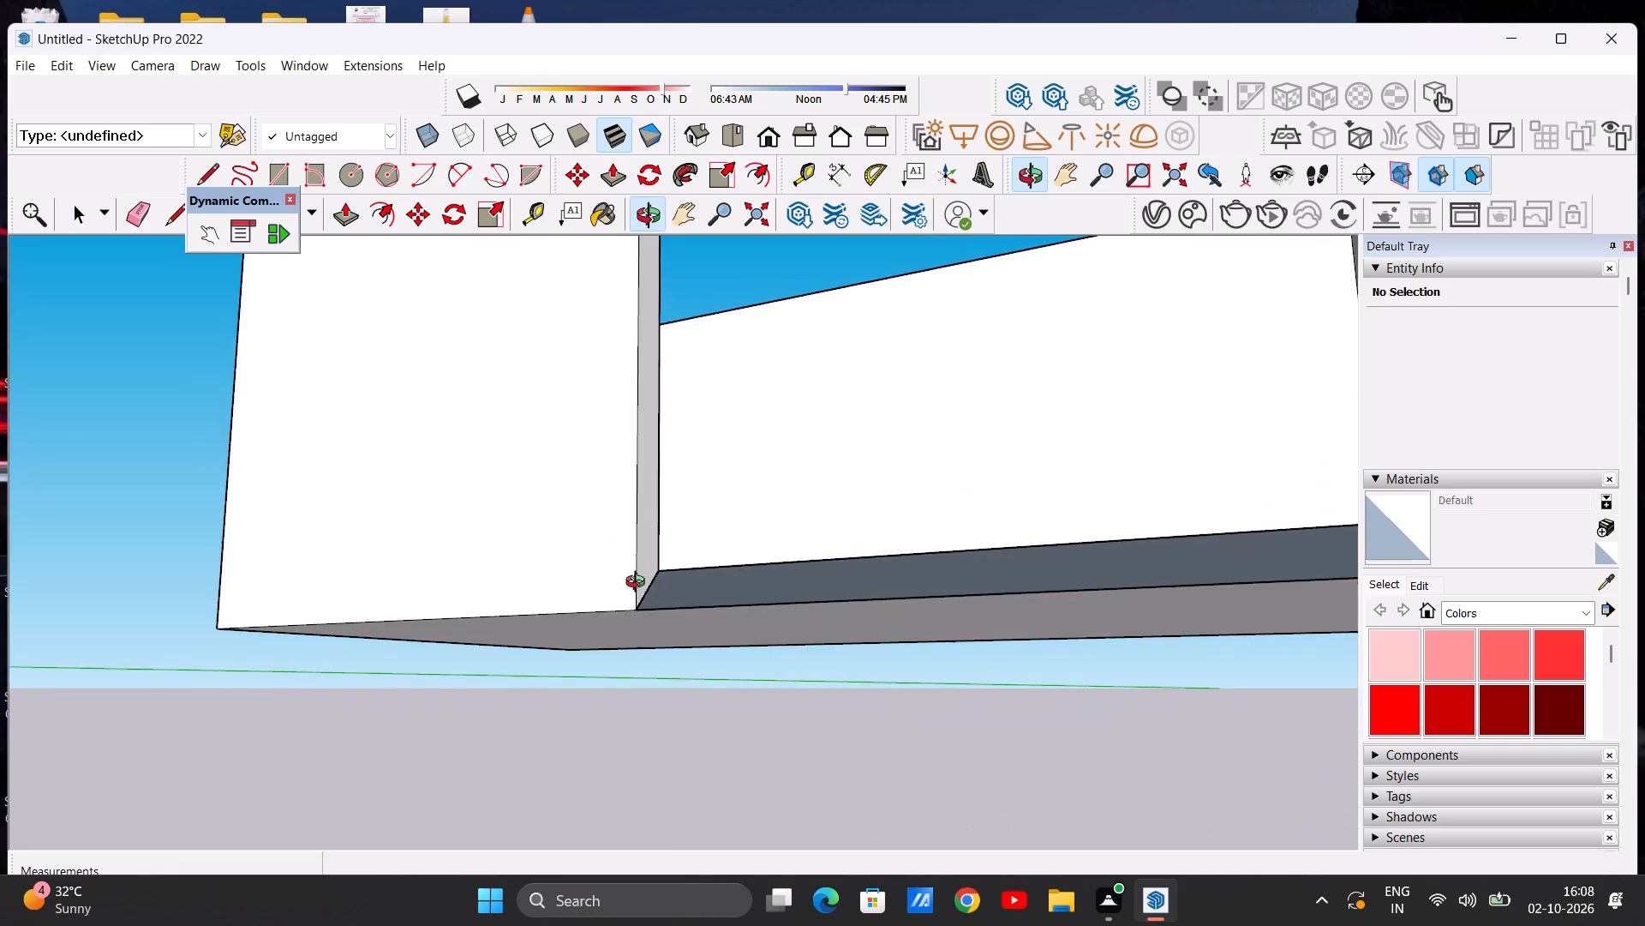
middle_click_drag(639, 584, 611, 622)
scroll(611, 622, "up", 1)
scroll(568, 648, "down", 12)
middle_click_drag(563, 661, 978, 689)
scroll(898, 627, "up", 14)
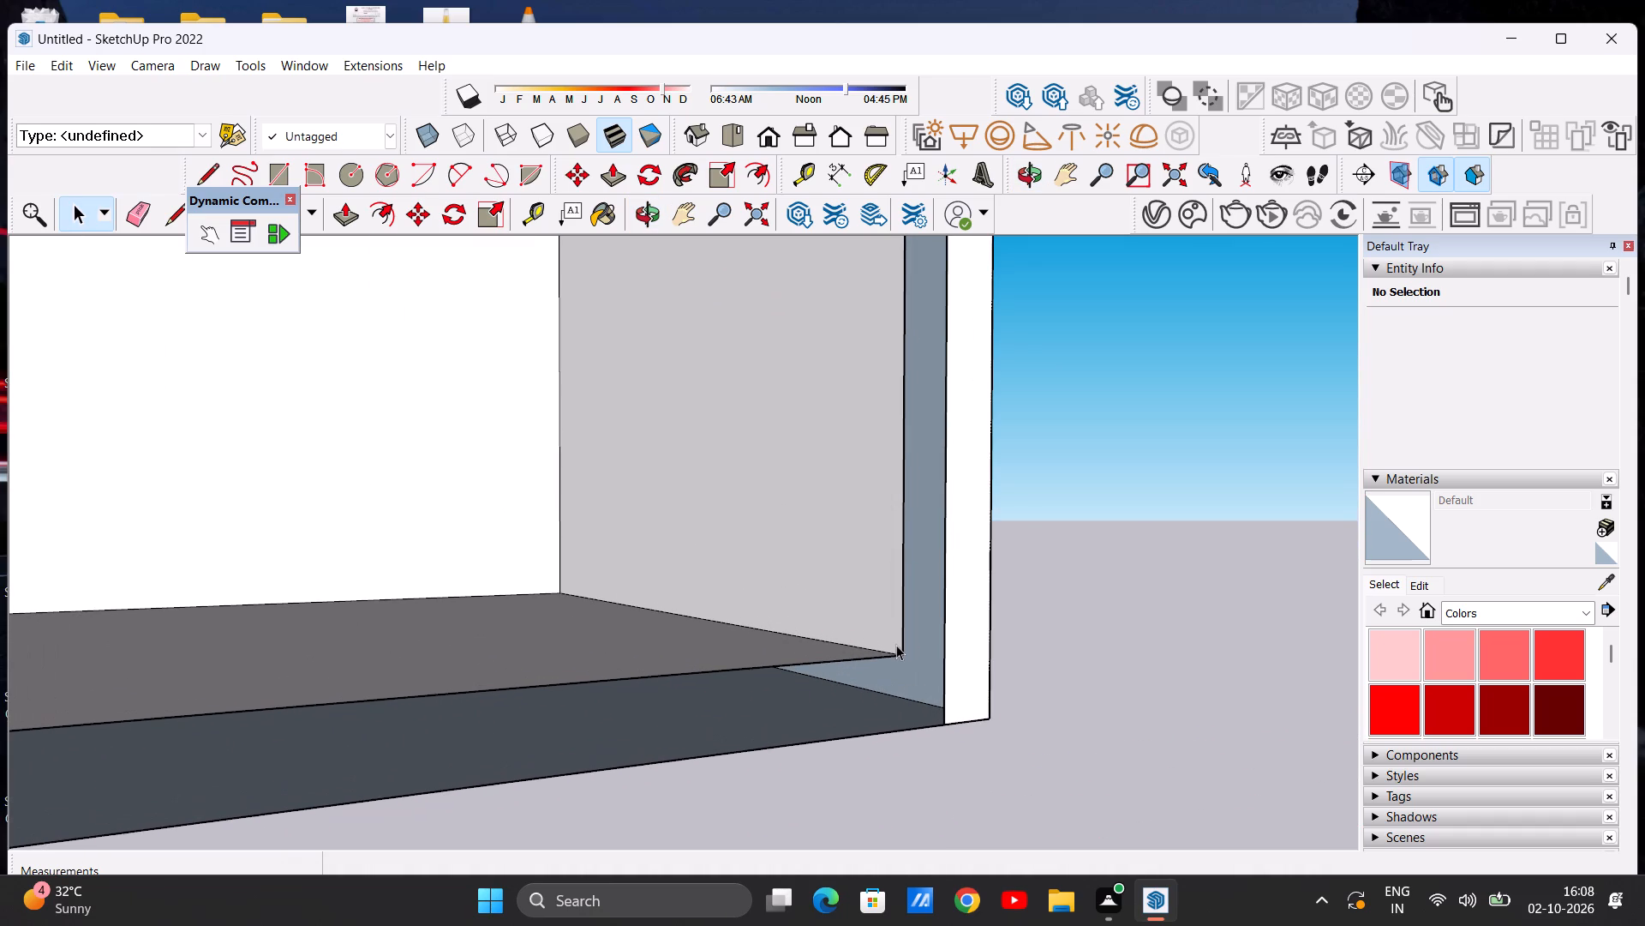
key("l")
left_click(900, 658)
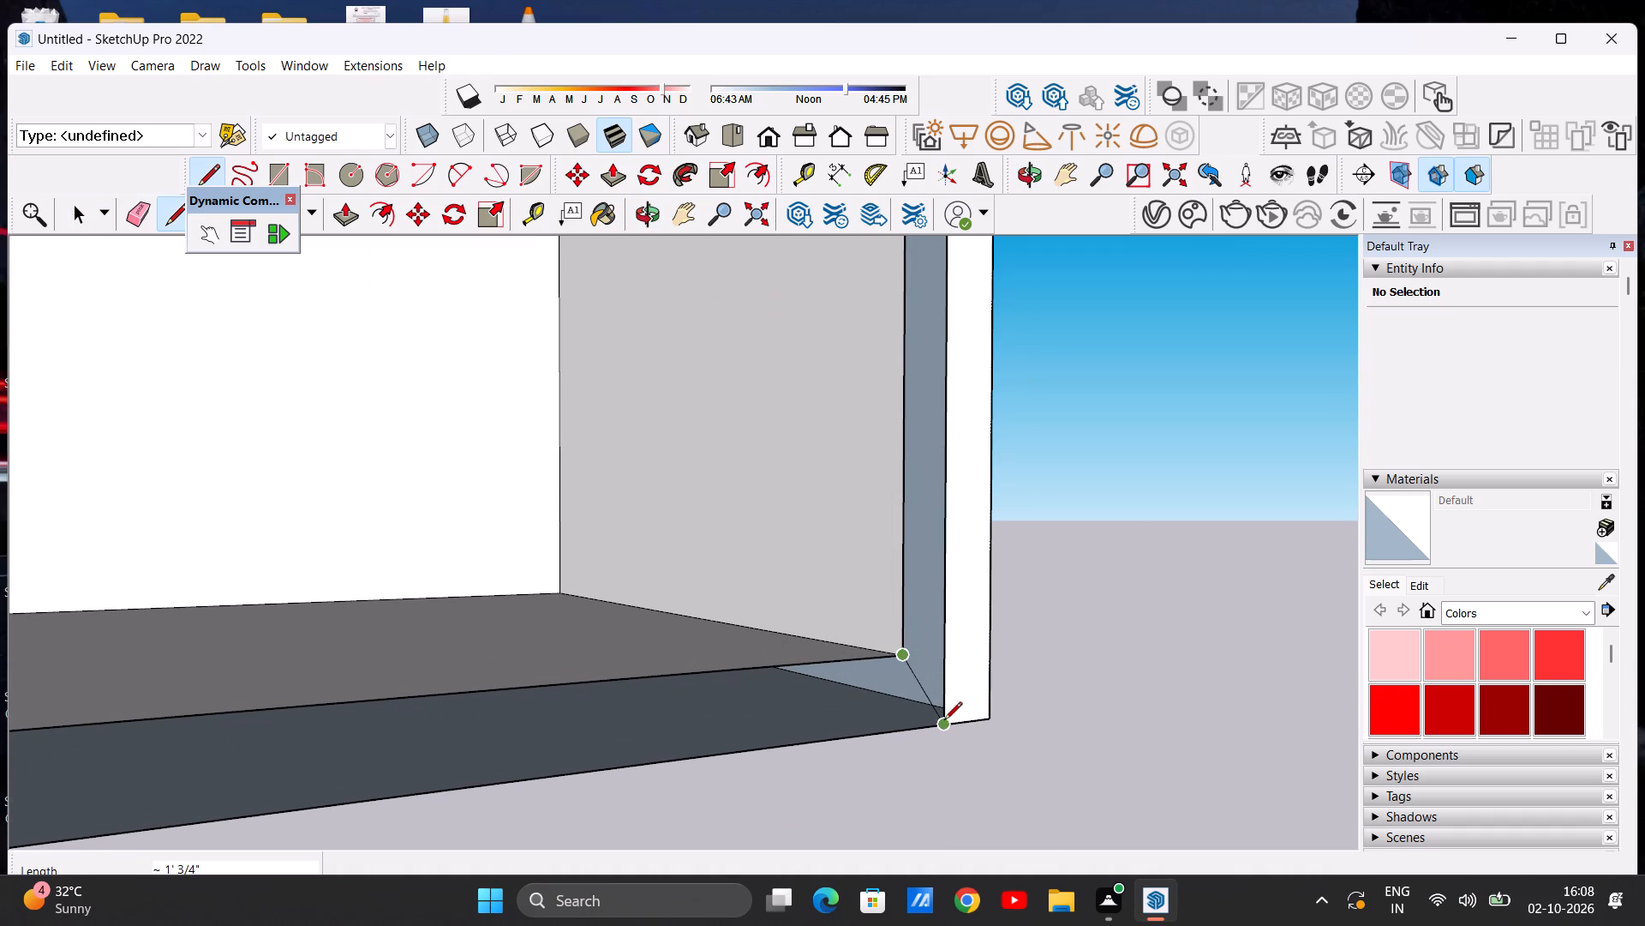
left_click(944, 724)
key("space")
Examine the front opening, its side faces and the floor from the front and from above.
scroll(802, 652, "down", 10)
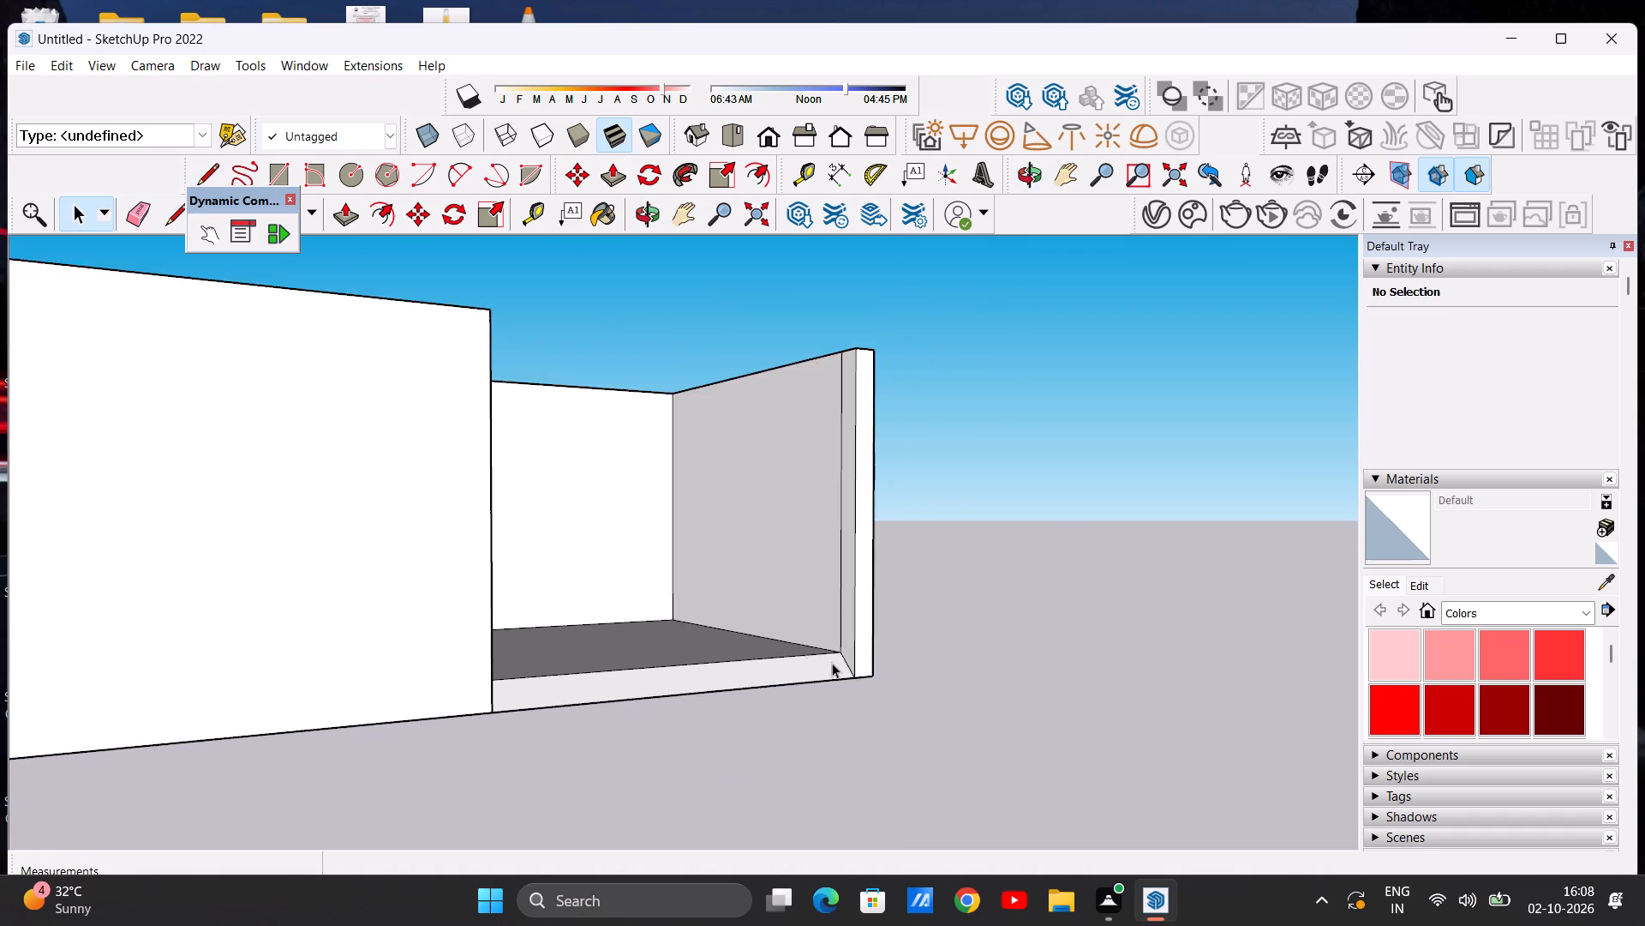
middle_click_drag(825, 670, 655, 620)
scroll(643, 647, "up", 8)
scroll(722, 701, "down", 14)
middle_click_drag(793, 691, 757, 696)
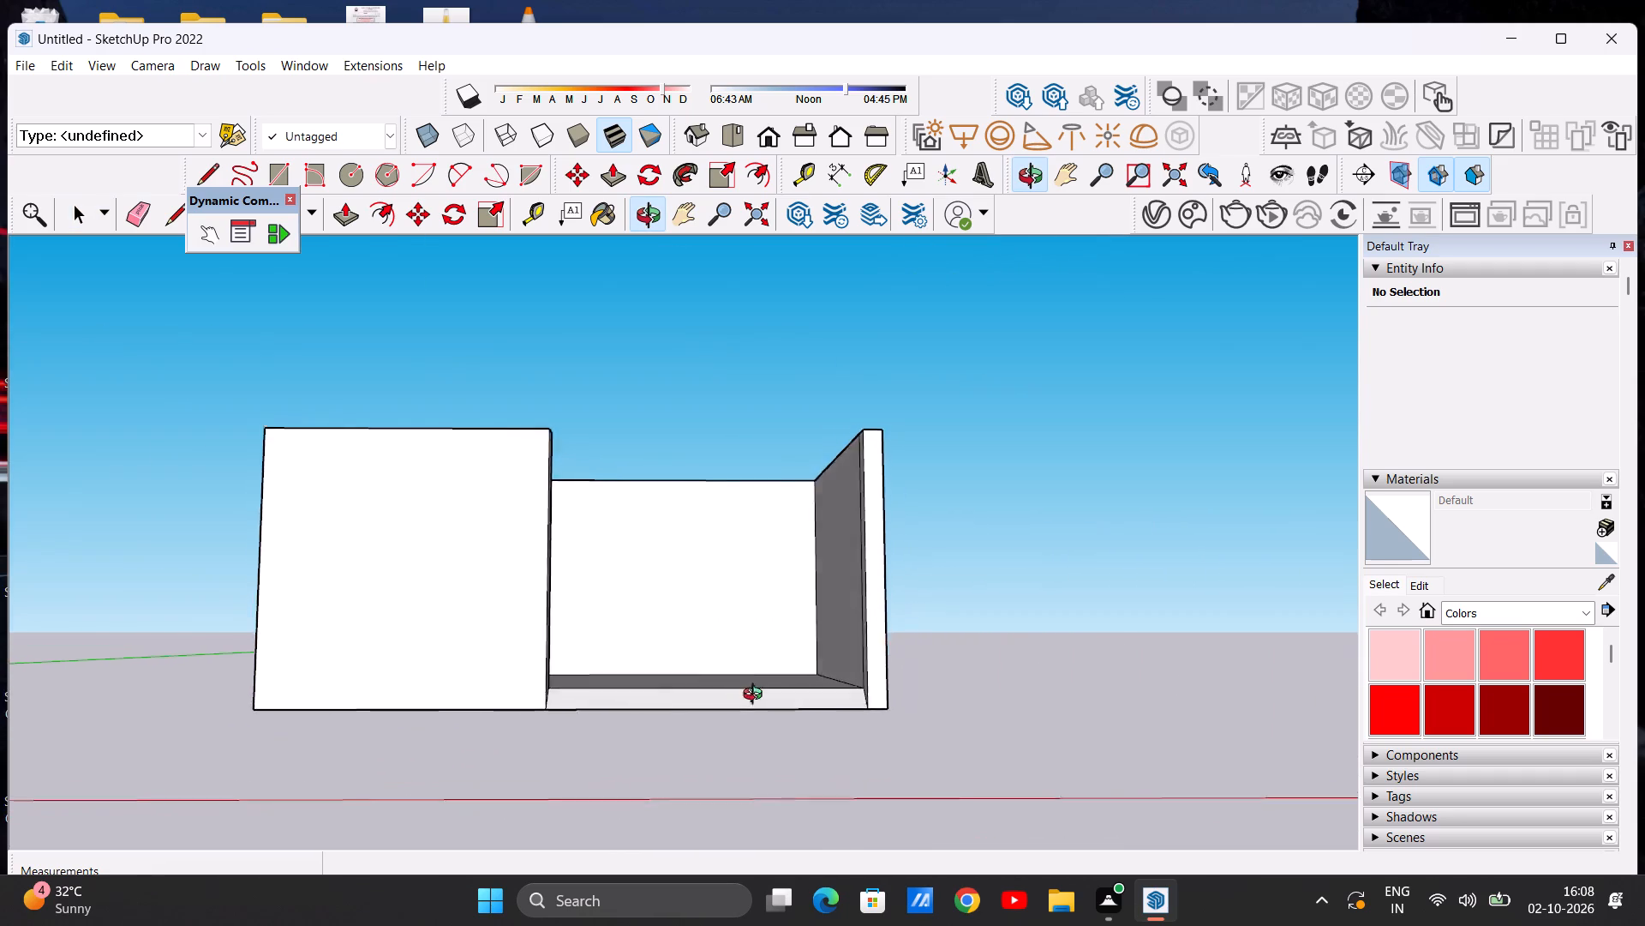
middle_click_drag(757, 696, 737, 808)
middle_click_drag(737, 662, 743, 797)
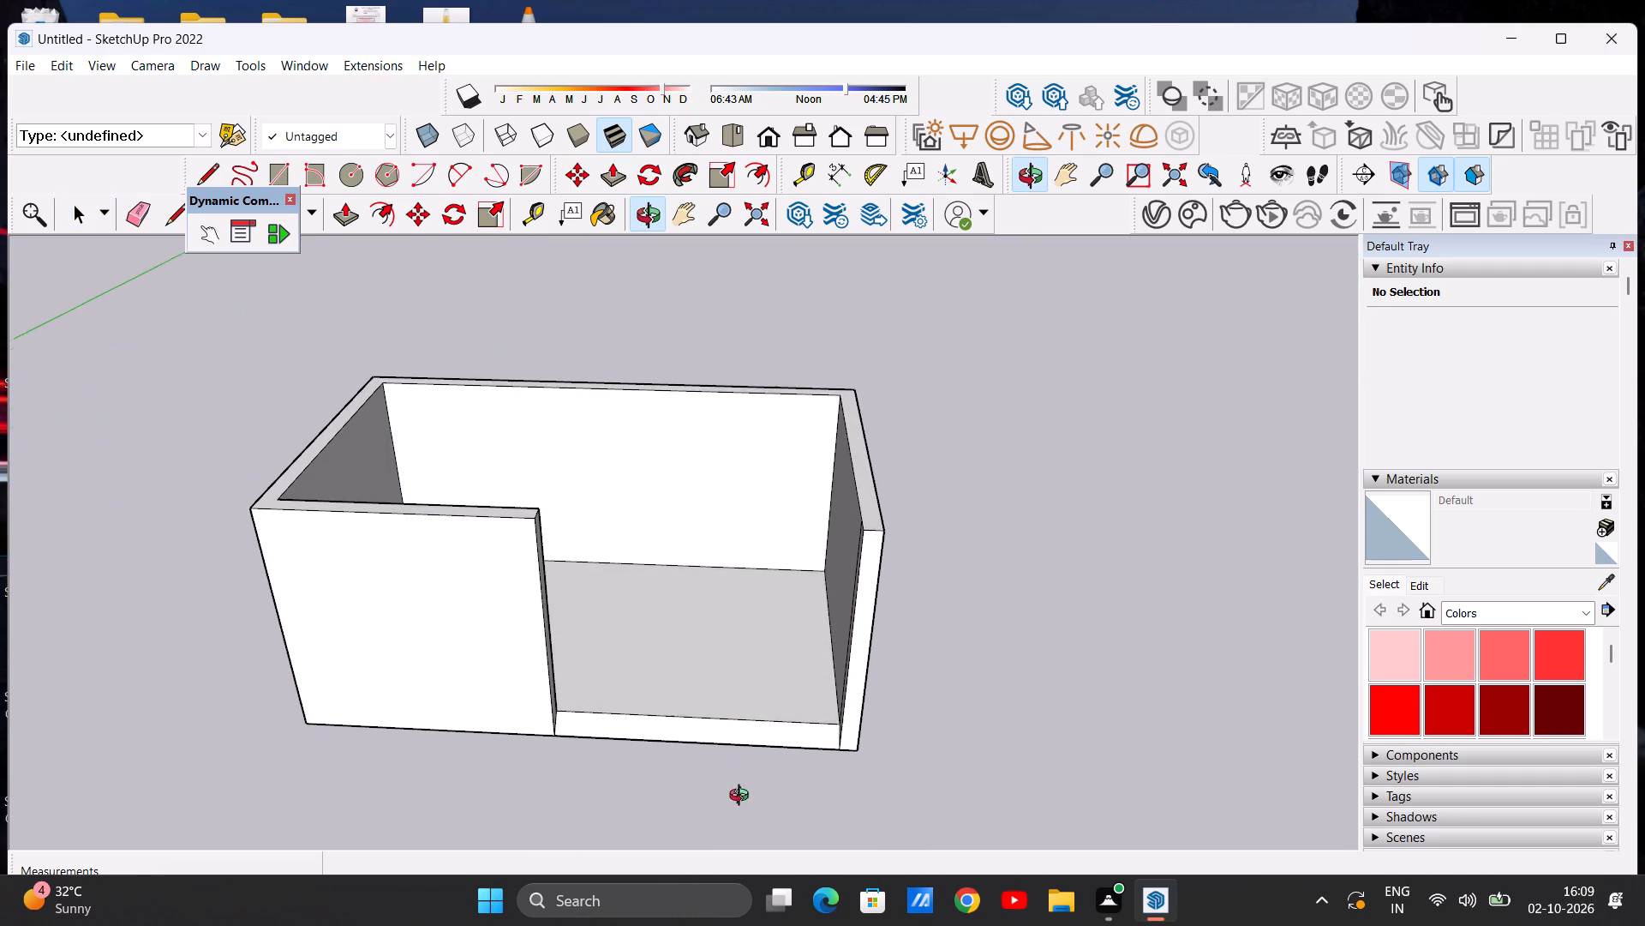
middle_click_drag(743, 797, 741, 810)
scroll(829, 633, "down", 1)
middle_click_drag(678, 615, 707, 787)
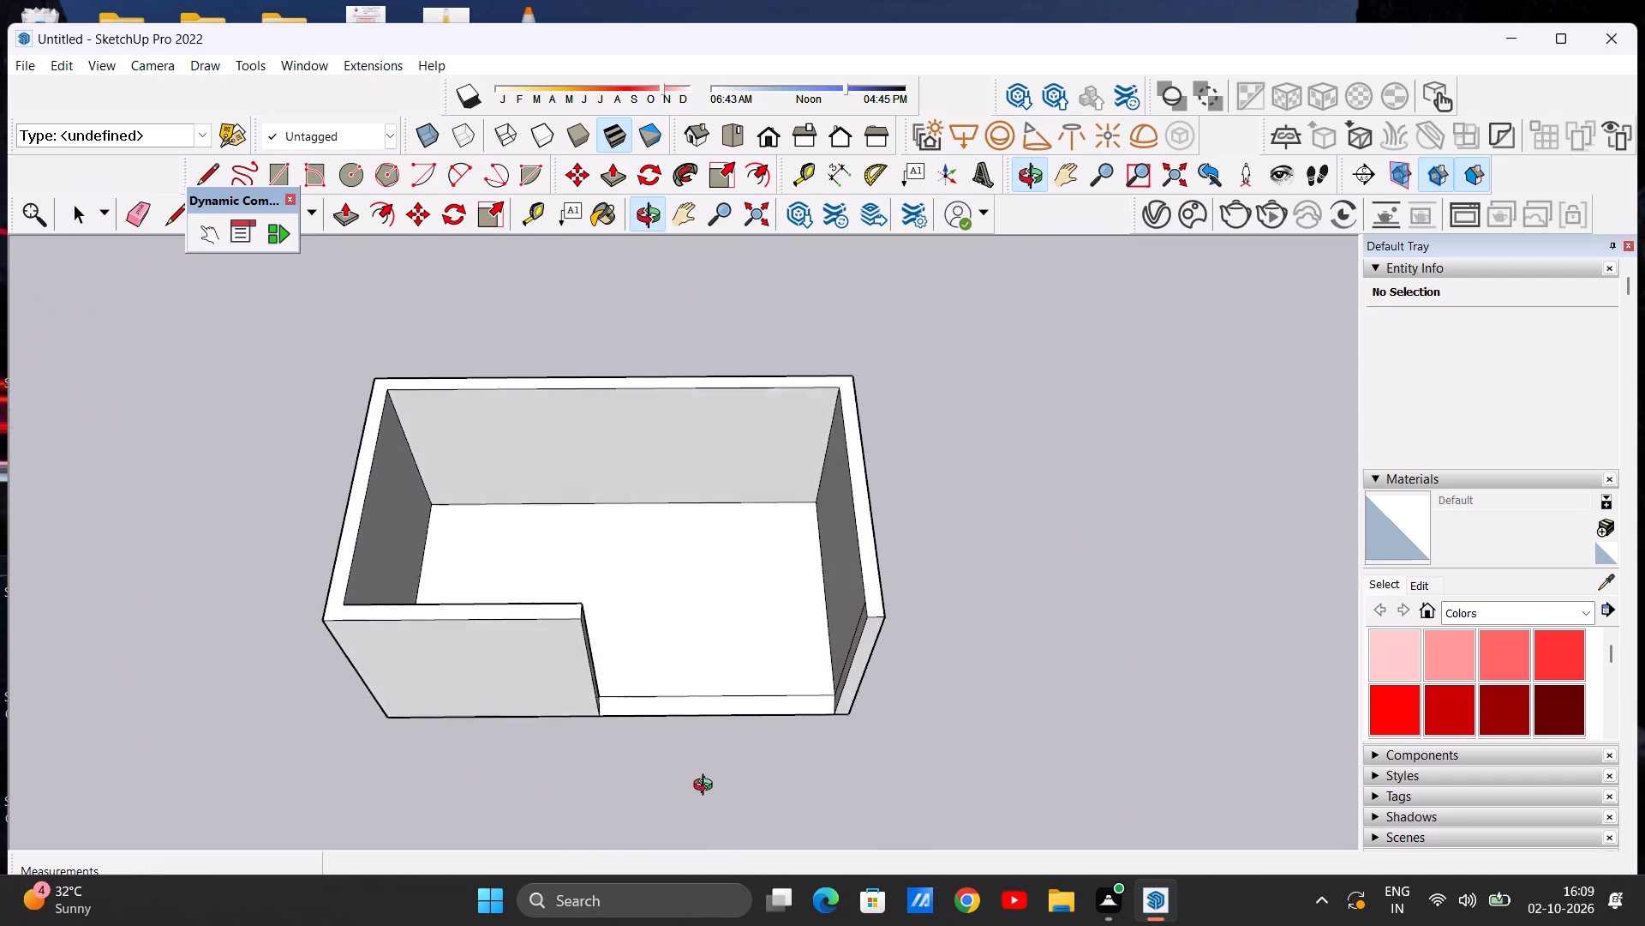
middle_click_drag(707, 787, 707, 786)
middle_click_drag(651, 534, 618, 689)
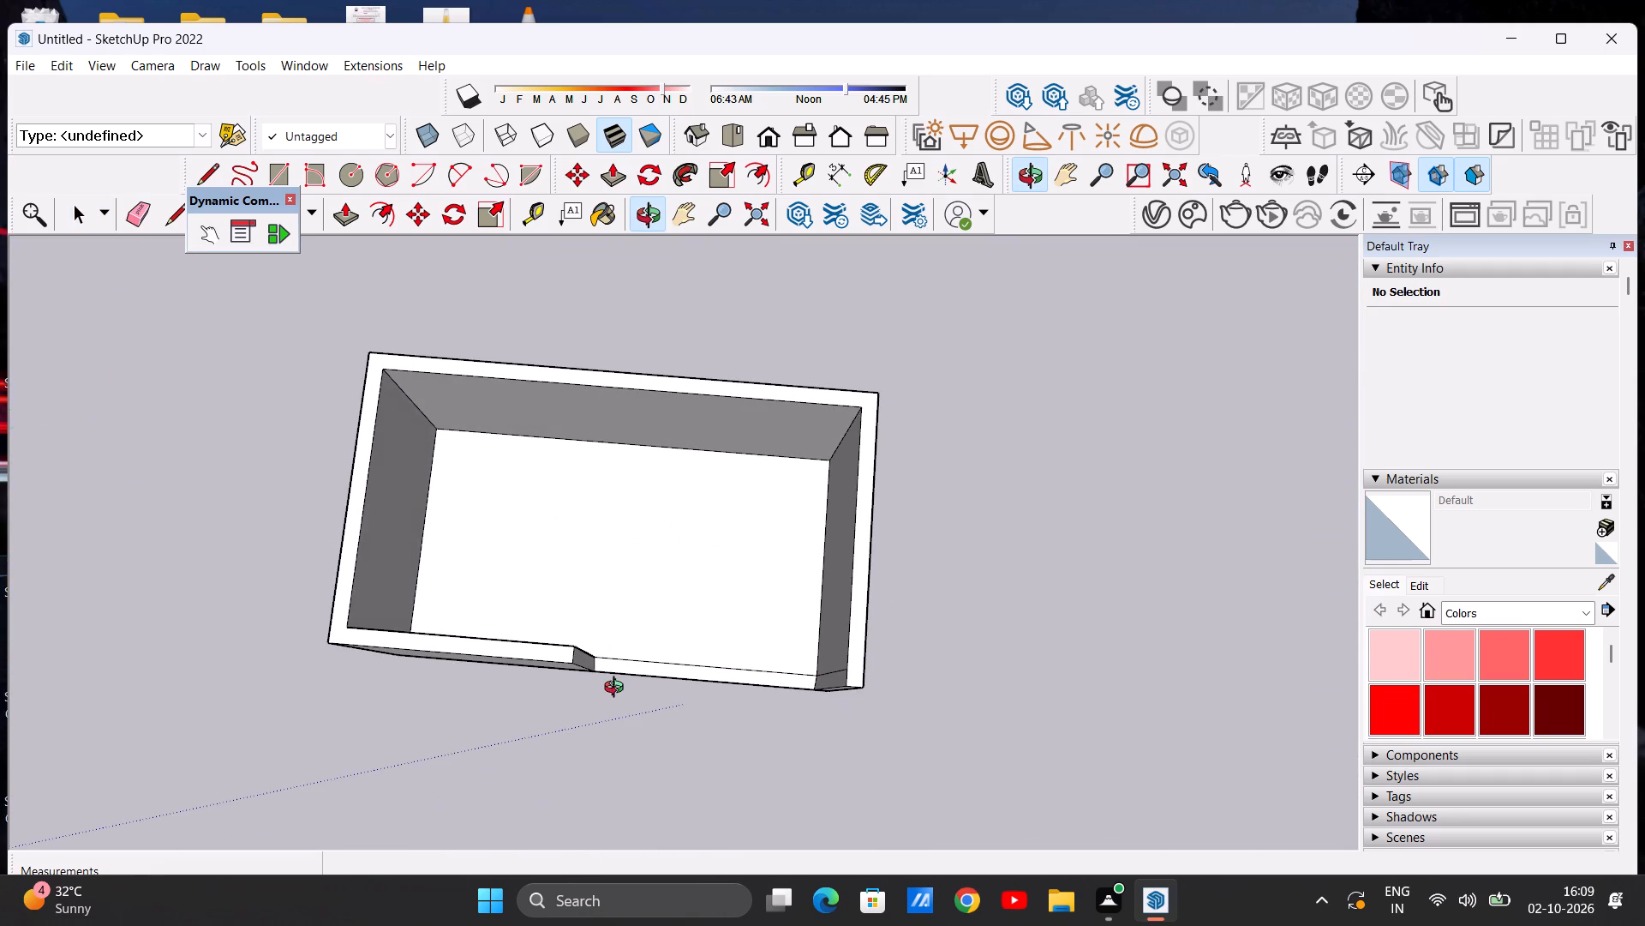
middle_click_drag(618, 689, 619, 684)
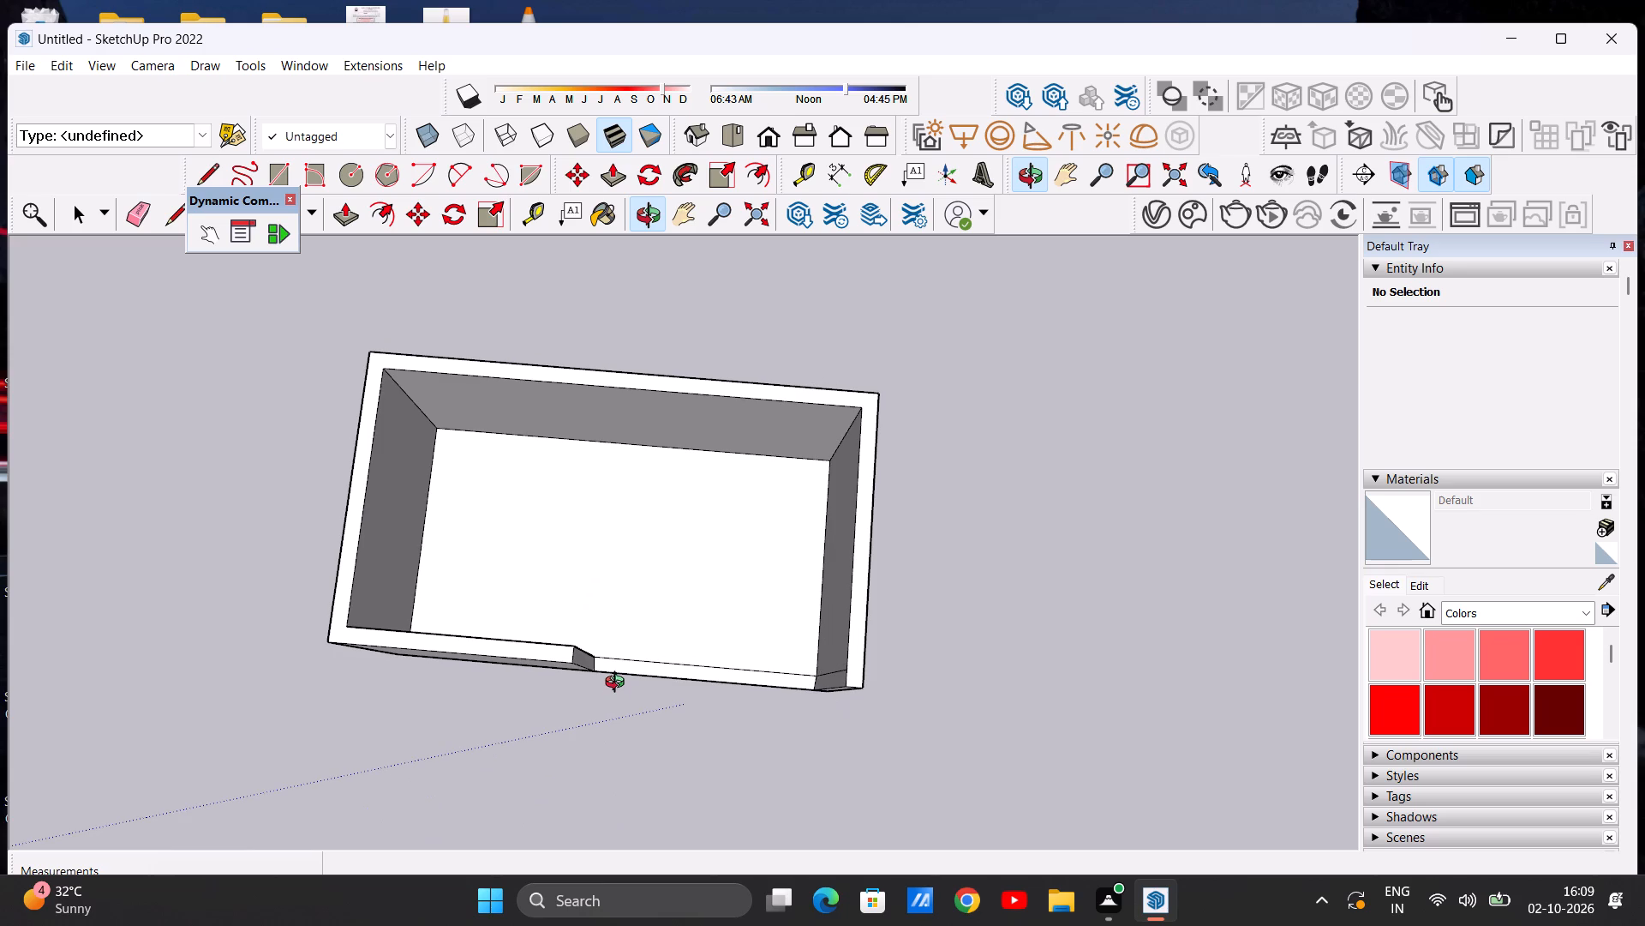
middle_click_drag(619, 684, 623, 654)
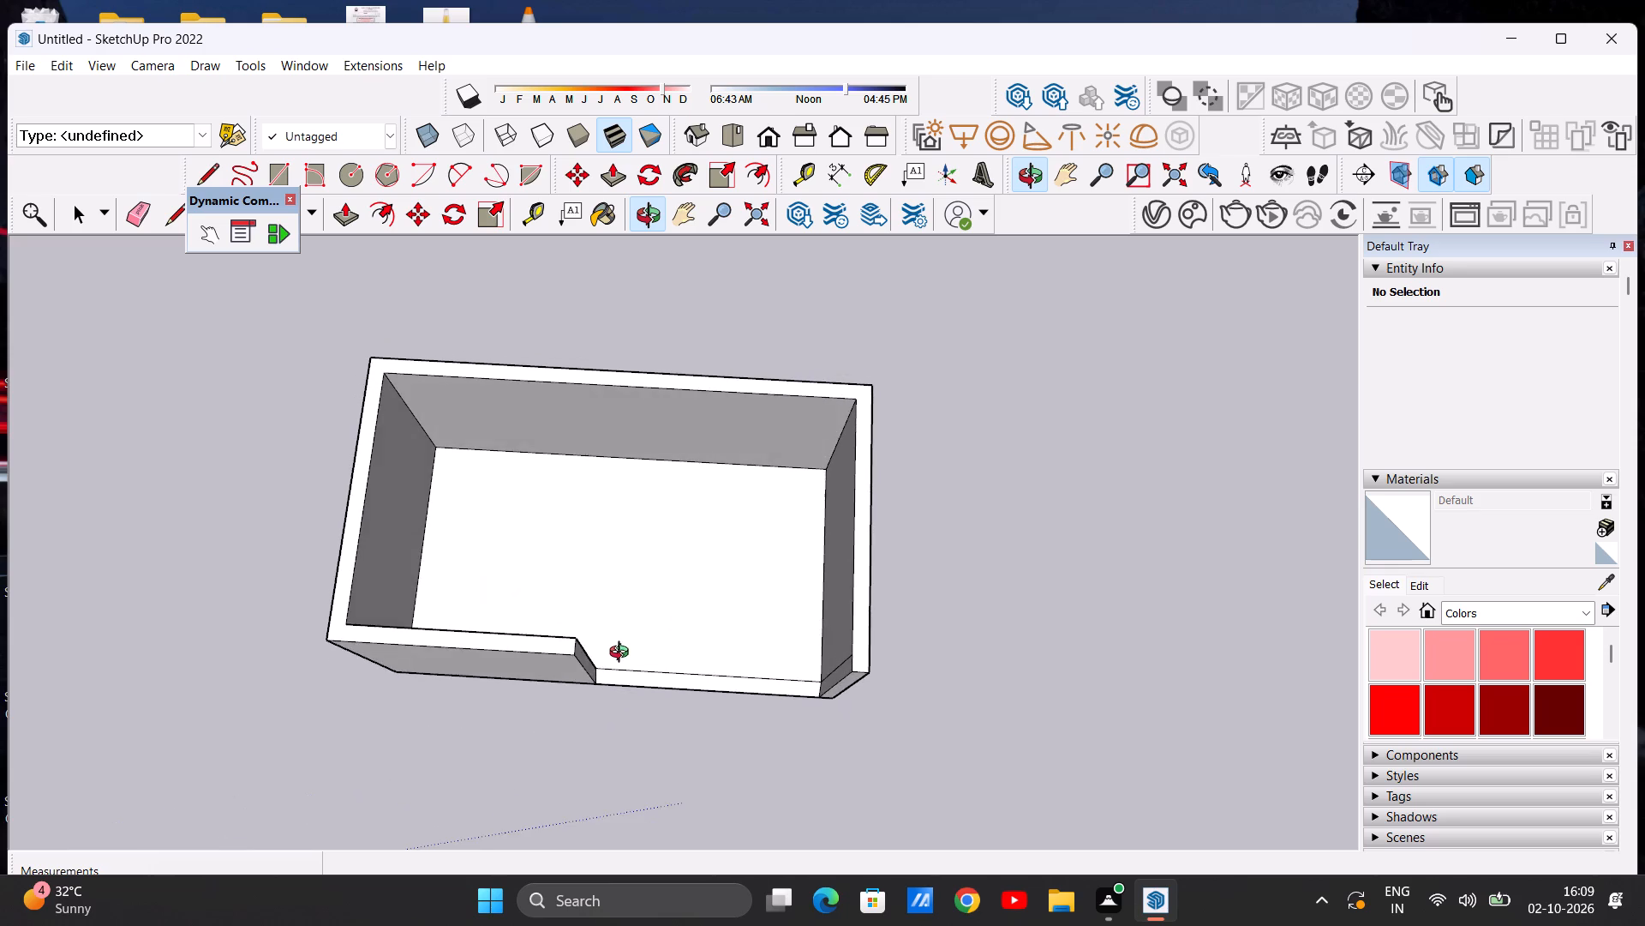
middle_click_drag(623, 654, 616, 700)
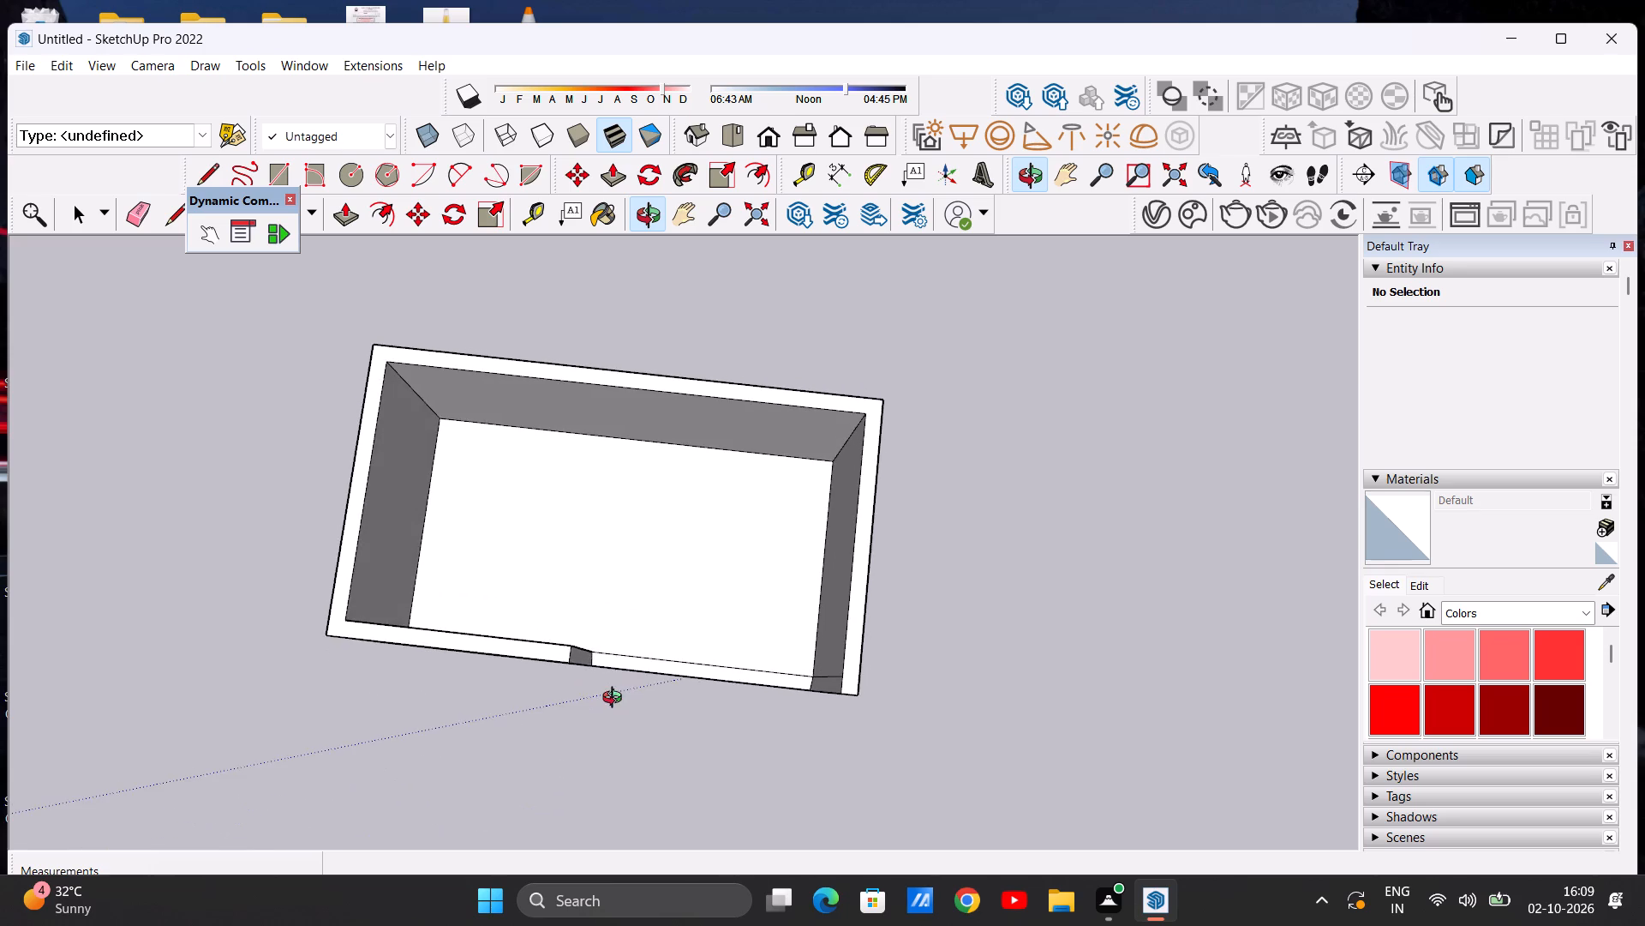
middle_click_drag(616, 700, 636, 712)
scroll(683, 644, "down", 5)
scroll(589, 672, "up", 5)
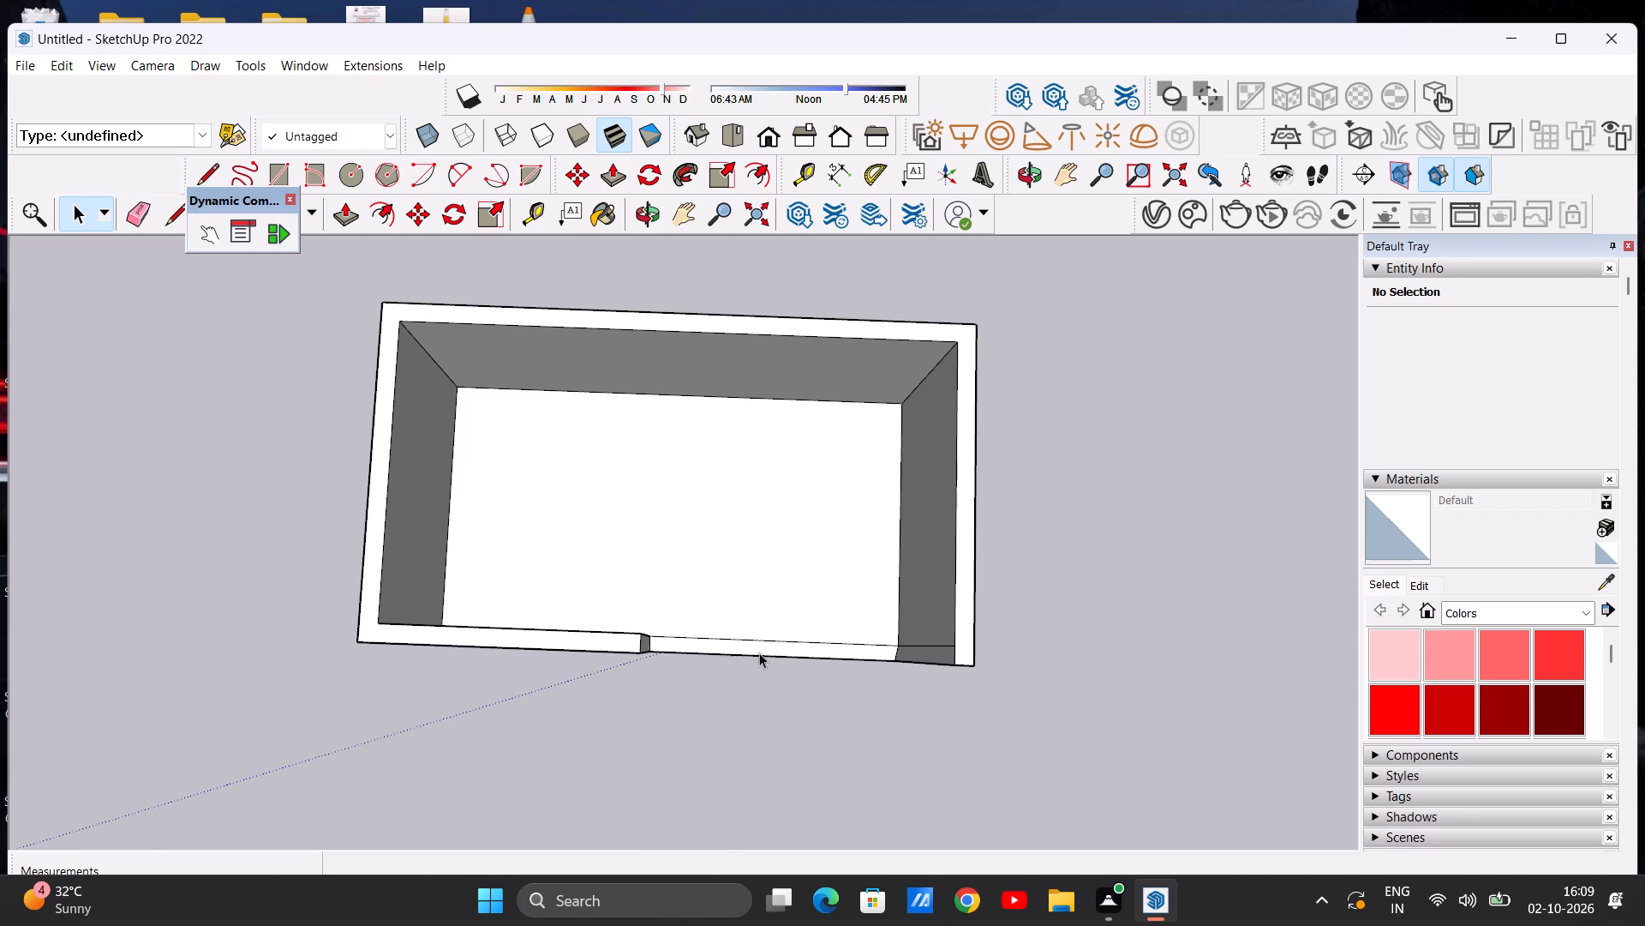
scroll(762, 652, "down", 3)
scroll(781, 643, "up", 4)
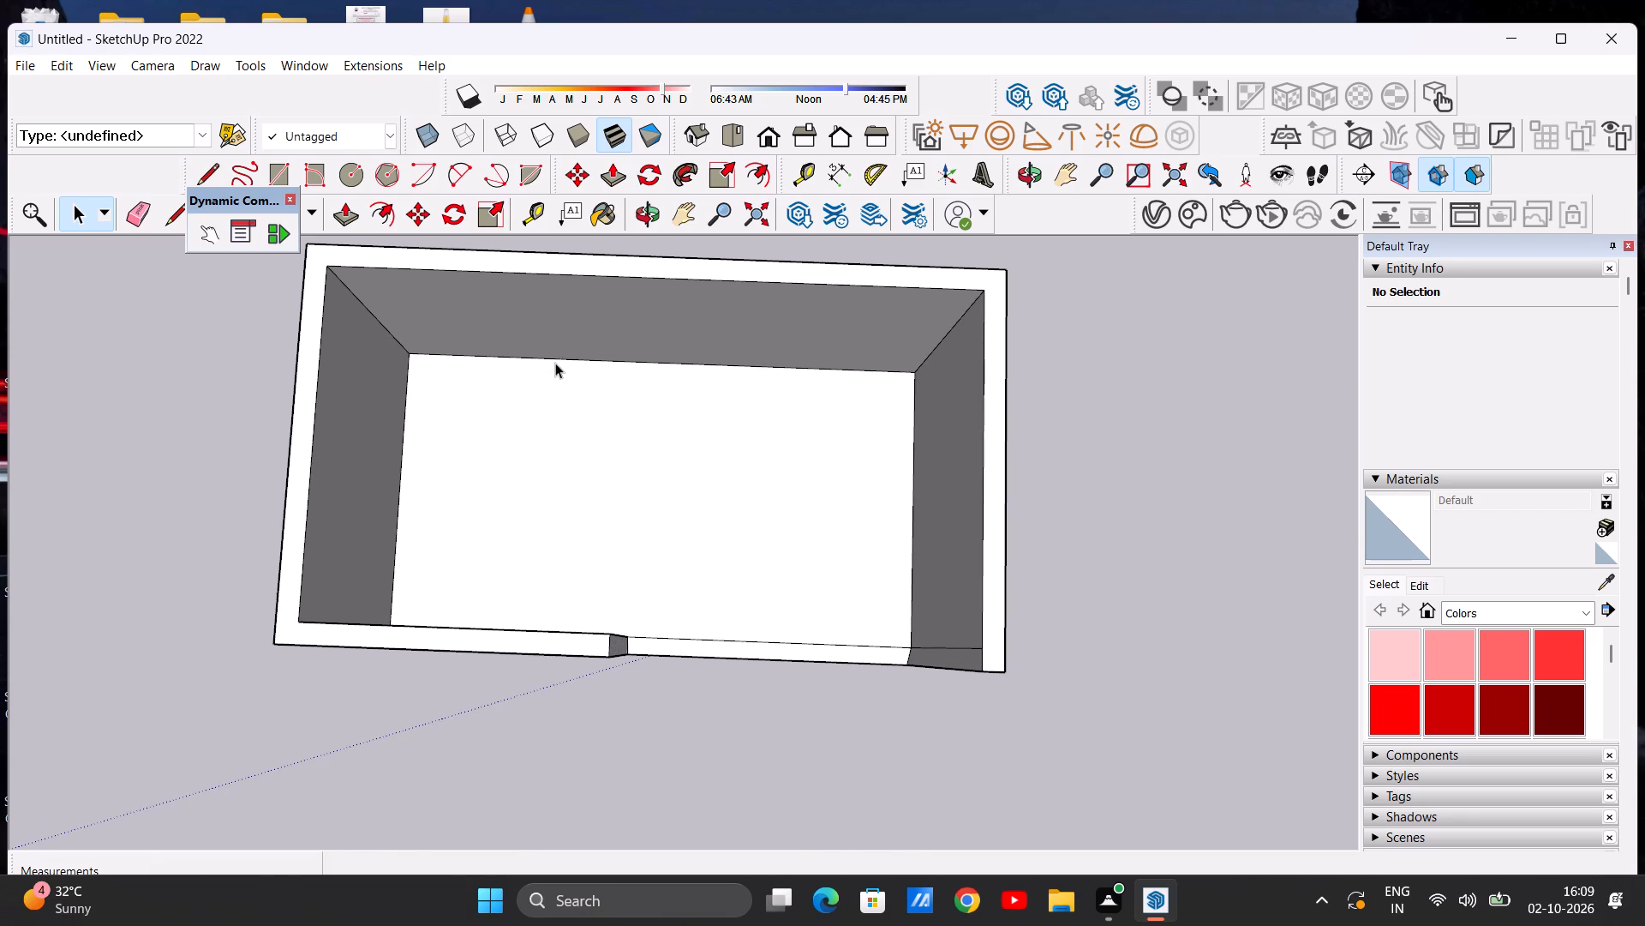
Draw two lines on the floor, from the opening's left inner corner back and about 12' 2 1/4" across to the right wall.
key("l")
left_click(630, 627)
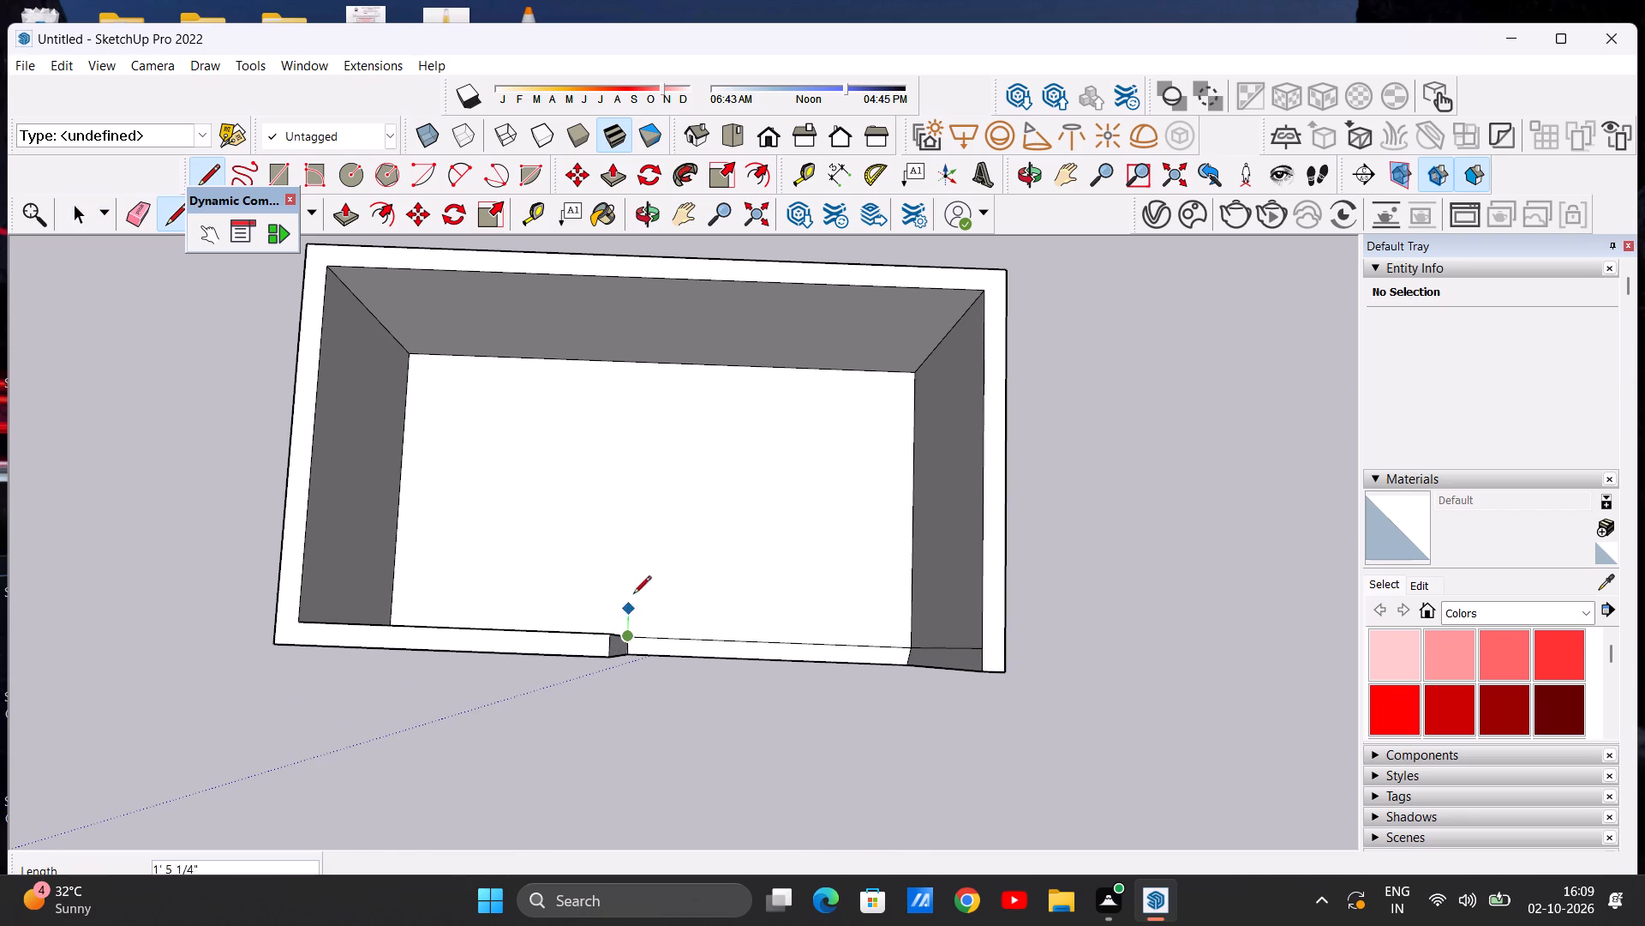
left_click(636, 502)
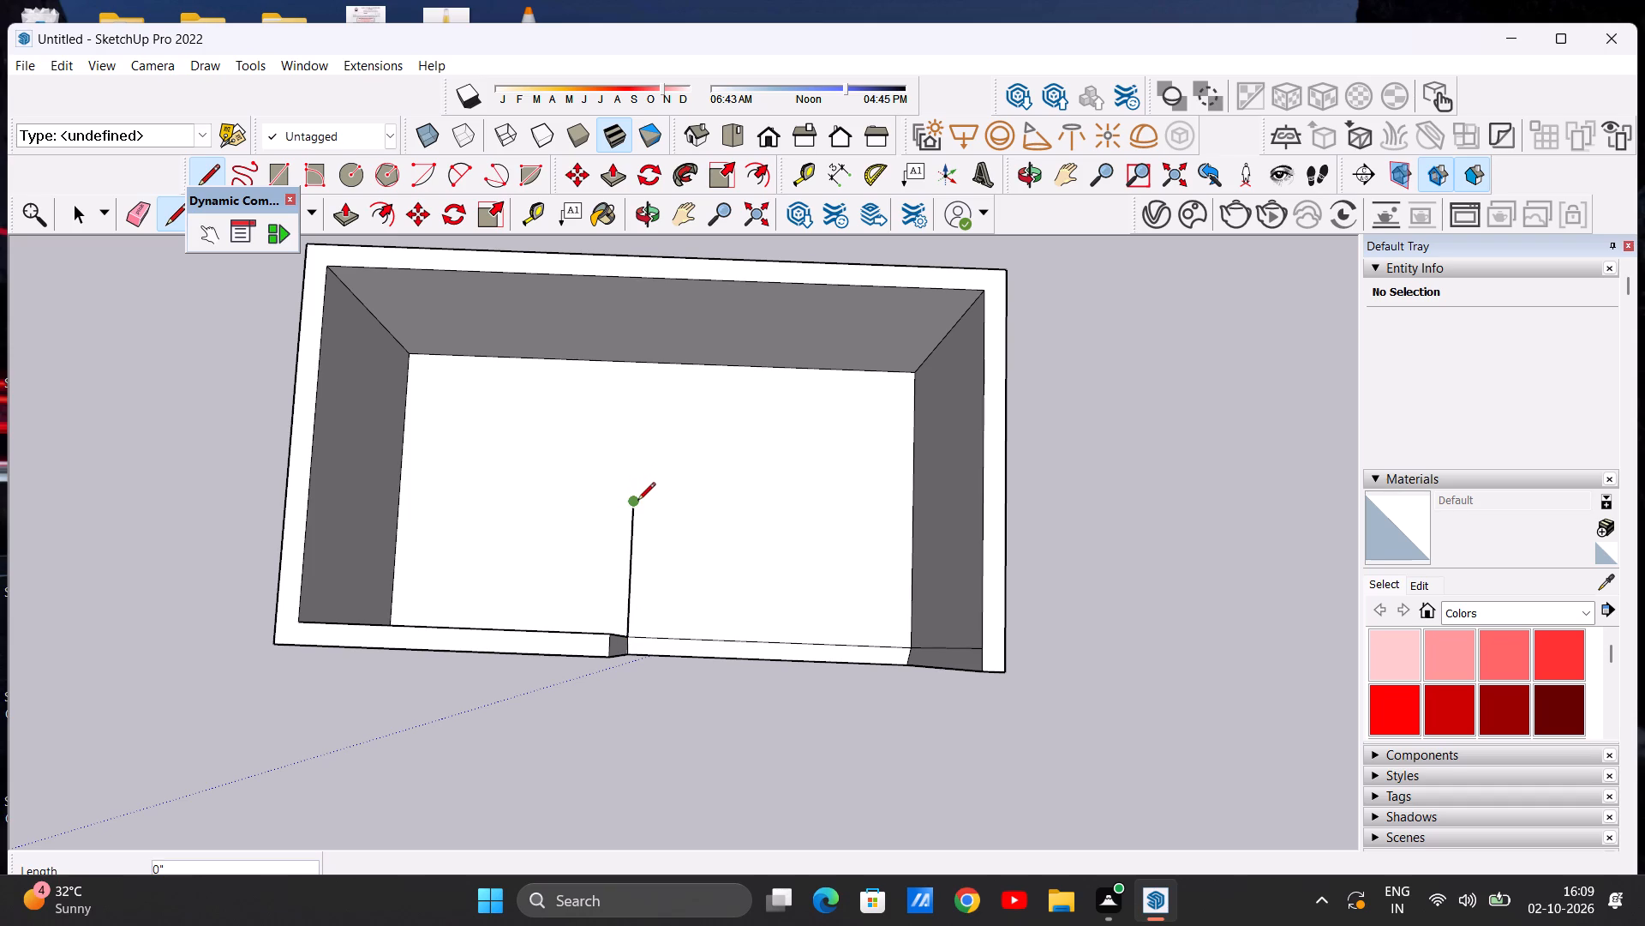
left_click(637, 502)
left_click(912, 514)
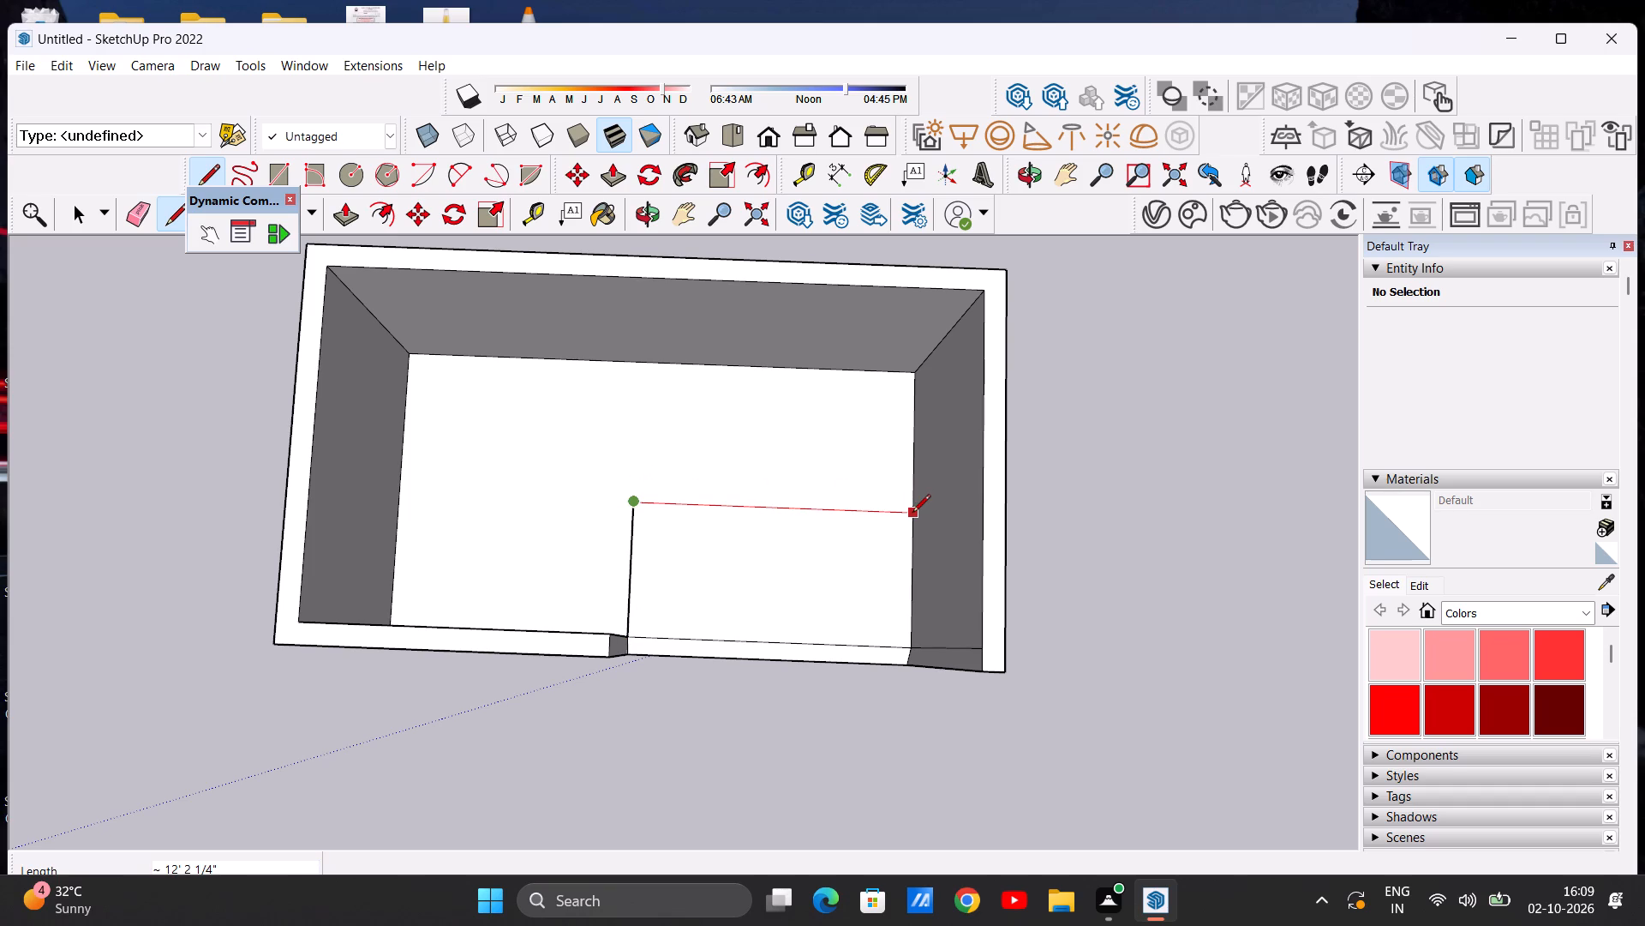
key("space")
Push/Pull the L-shaped floor area outside the marked porch rectangle up 10' to the top of the walls.
scroll(719, 494, "down", 3)
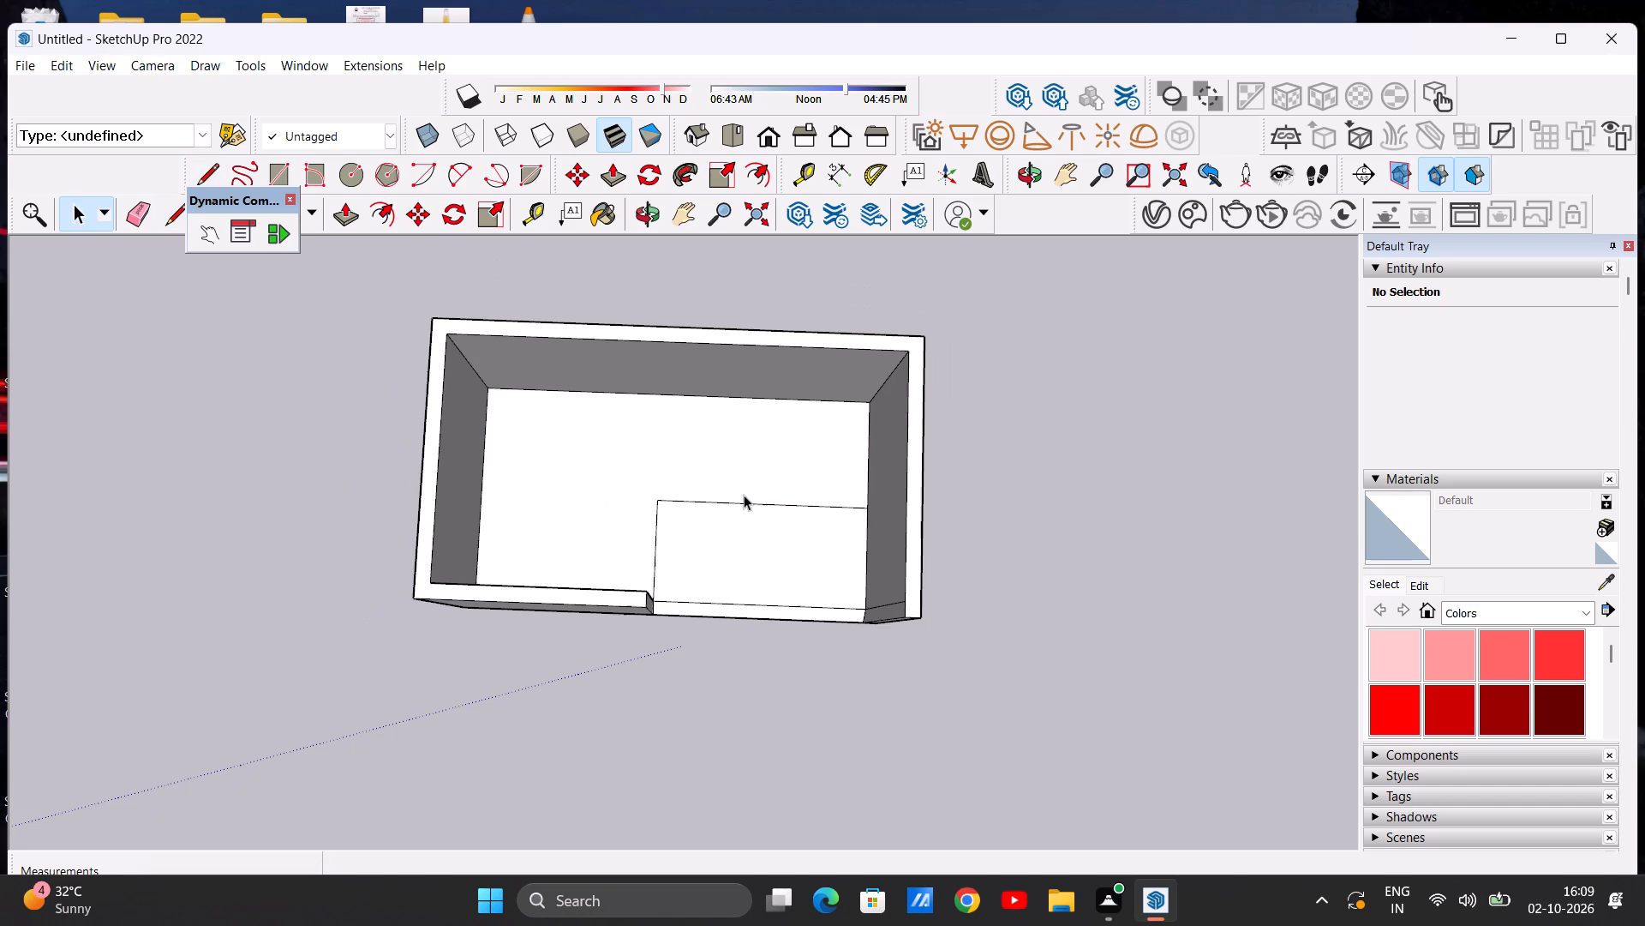
middle_click_drag(767, 573, 756, 418)
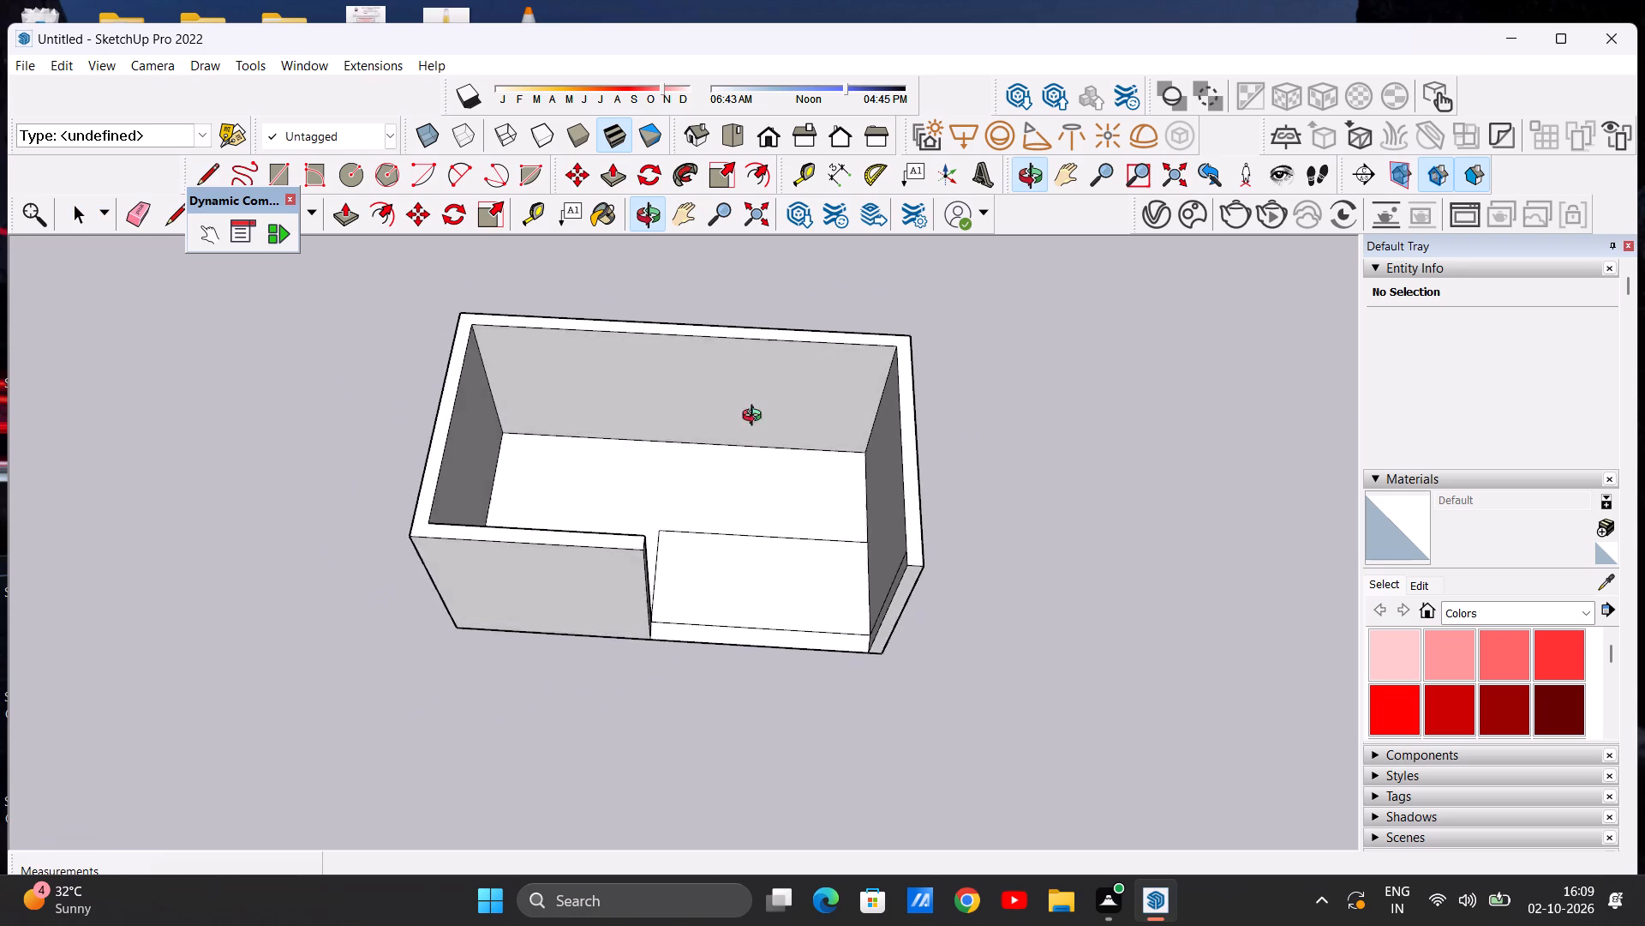
middle_click_drag(756, 418, 769, 340)
middle_click_drag(803, 575, 777, 433)
middle_click_drag(807, 561, 791, 615)
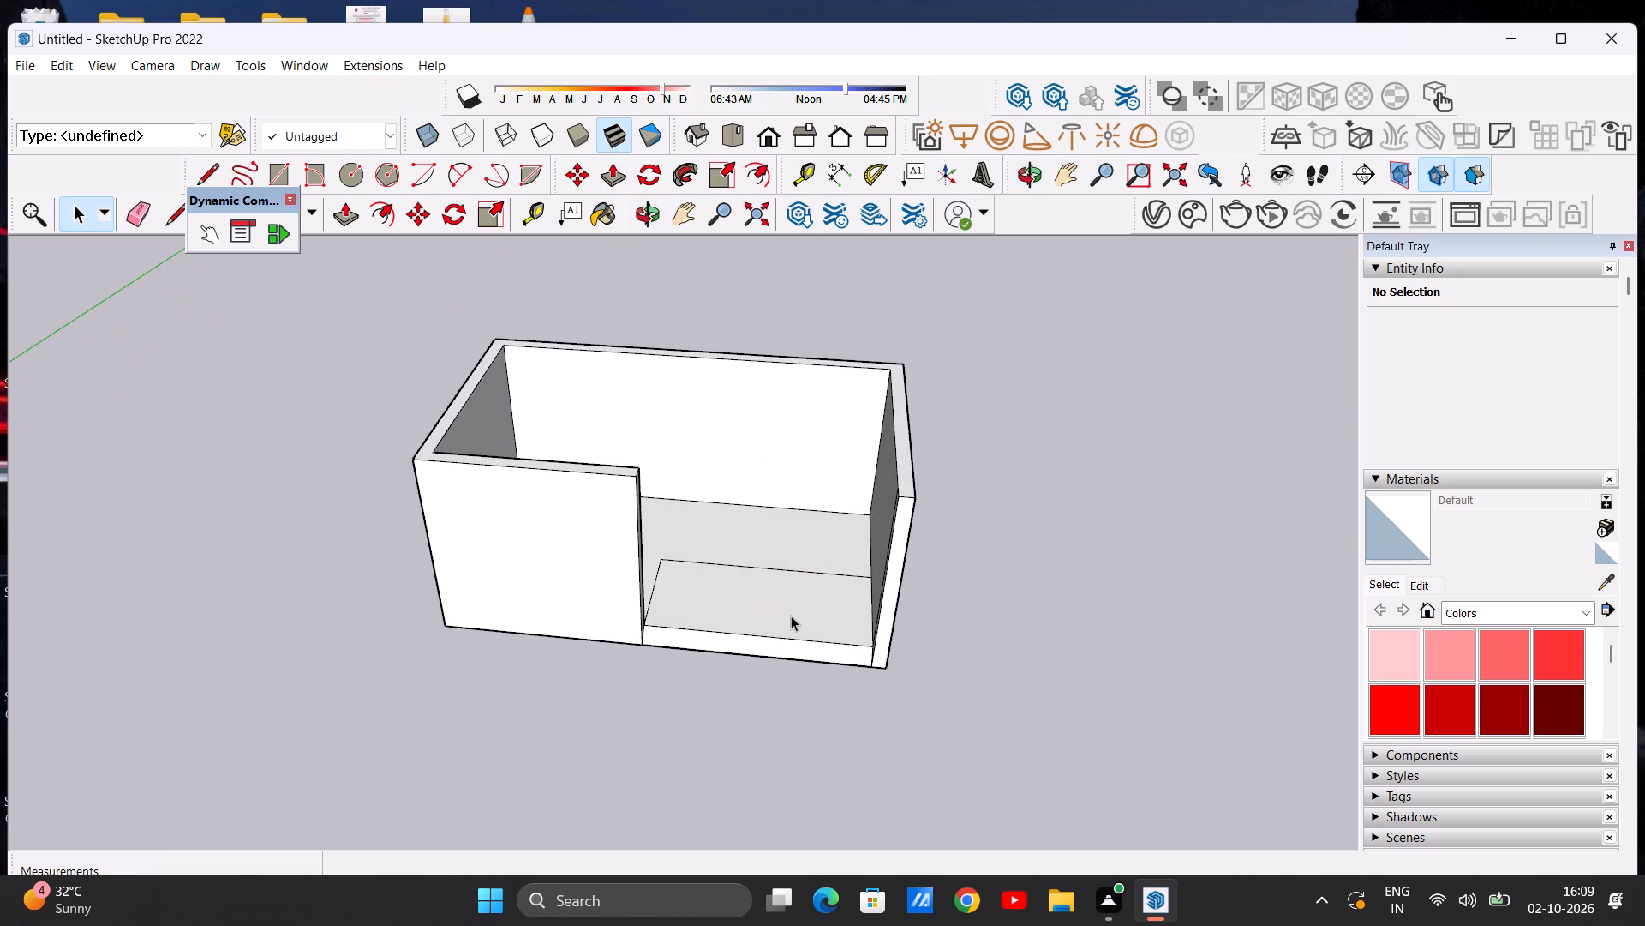
left_click(344, 216)
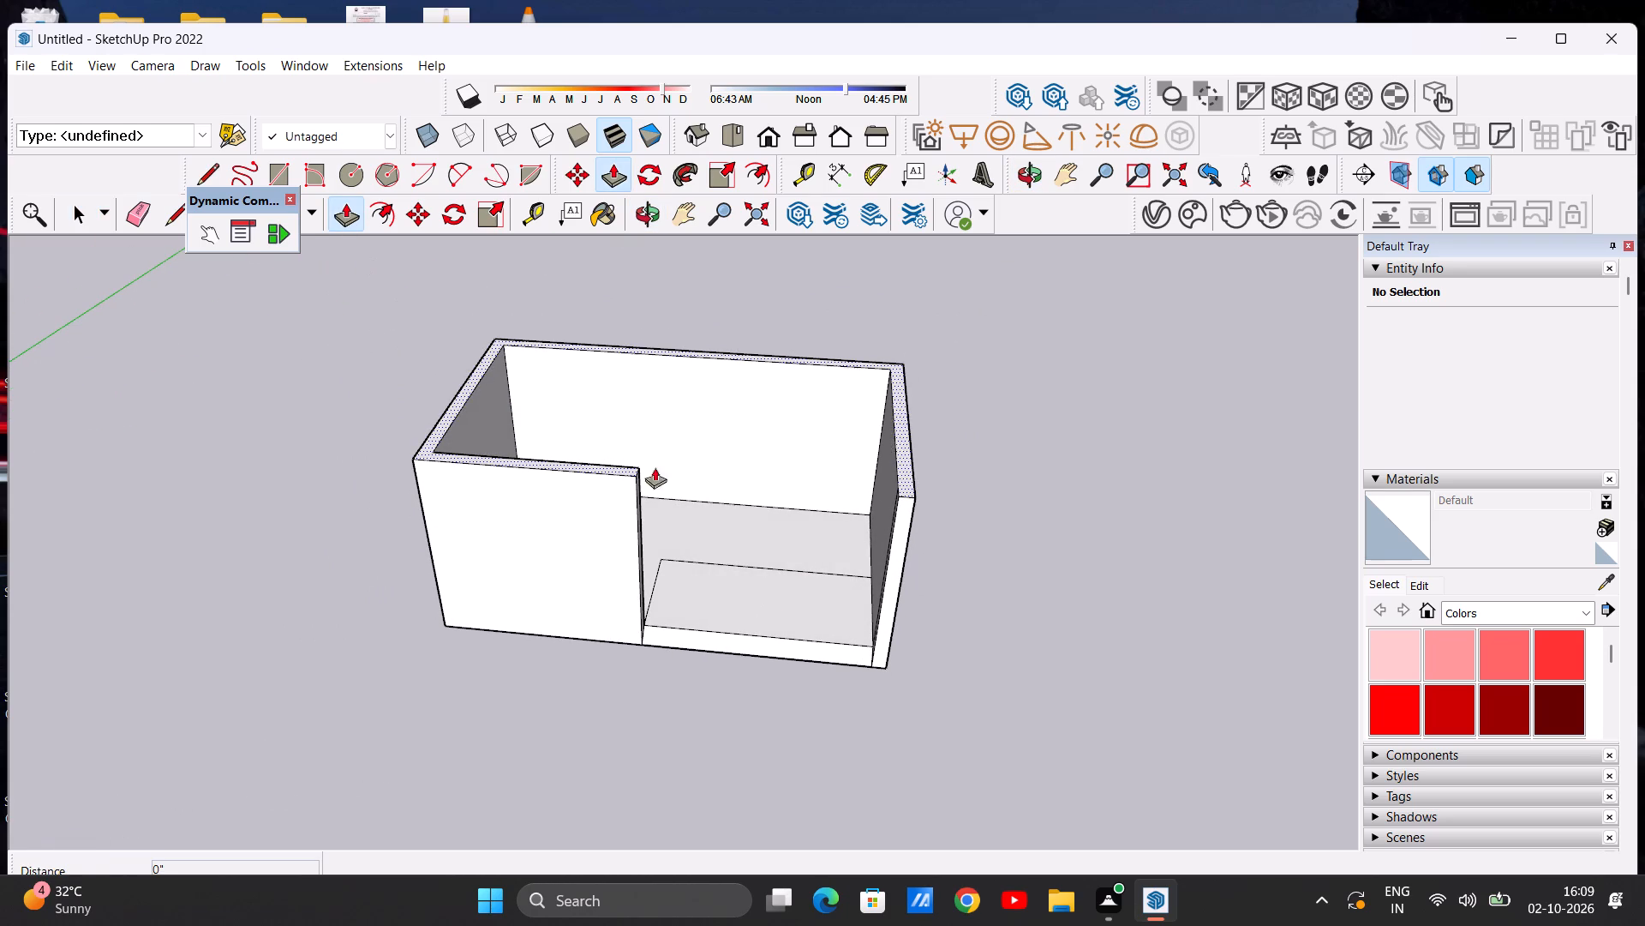
left_click(763, 517)
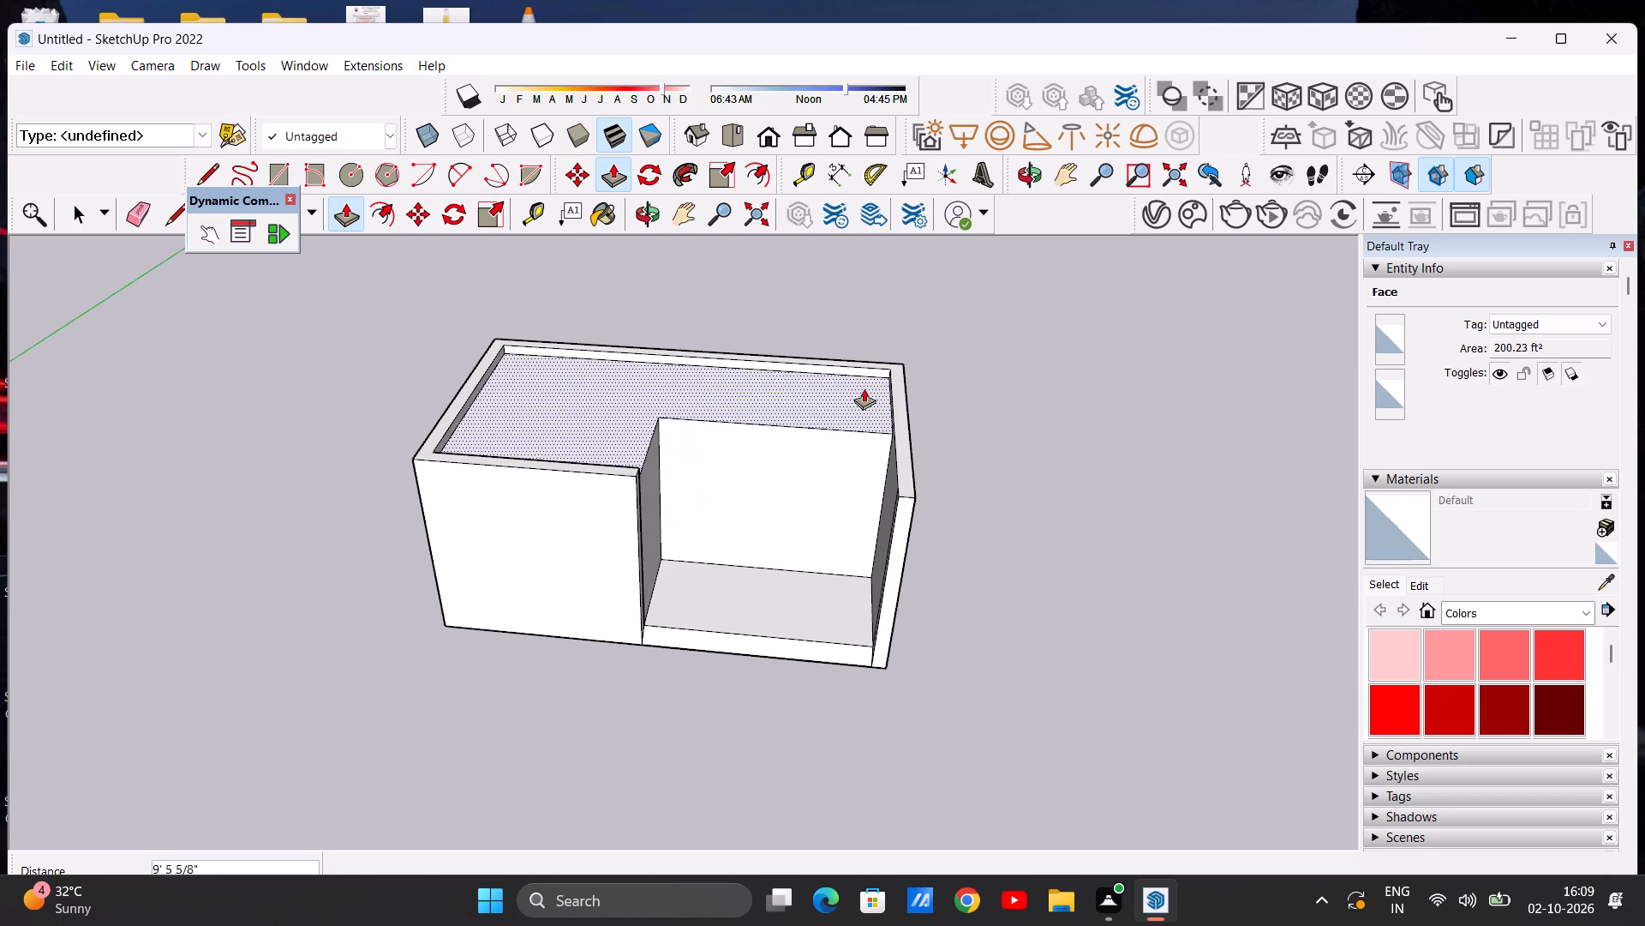
left_click(885, 366)
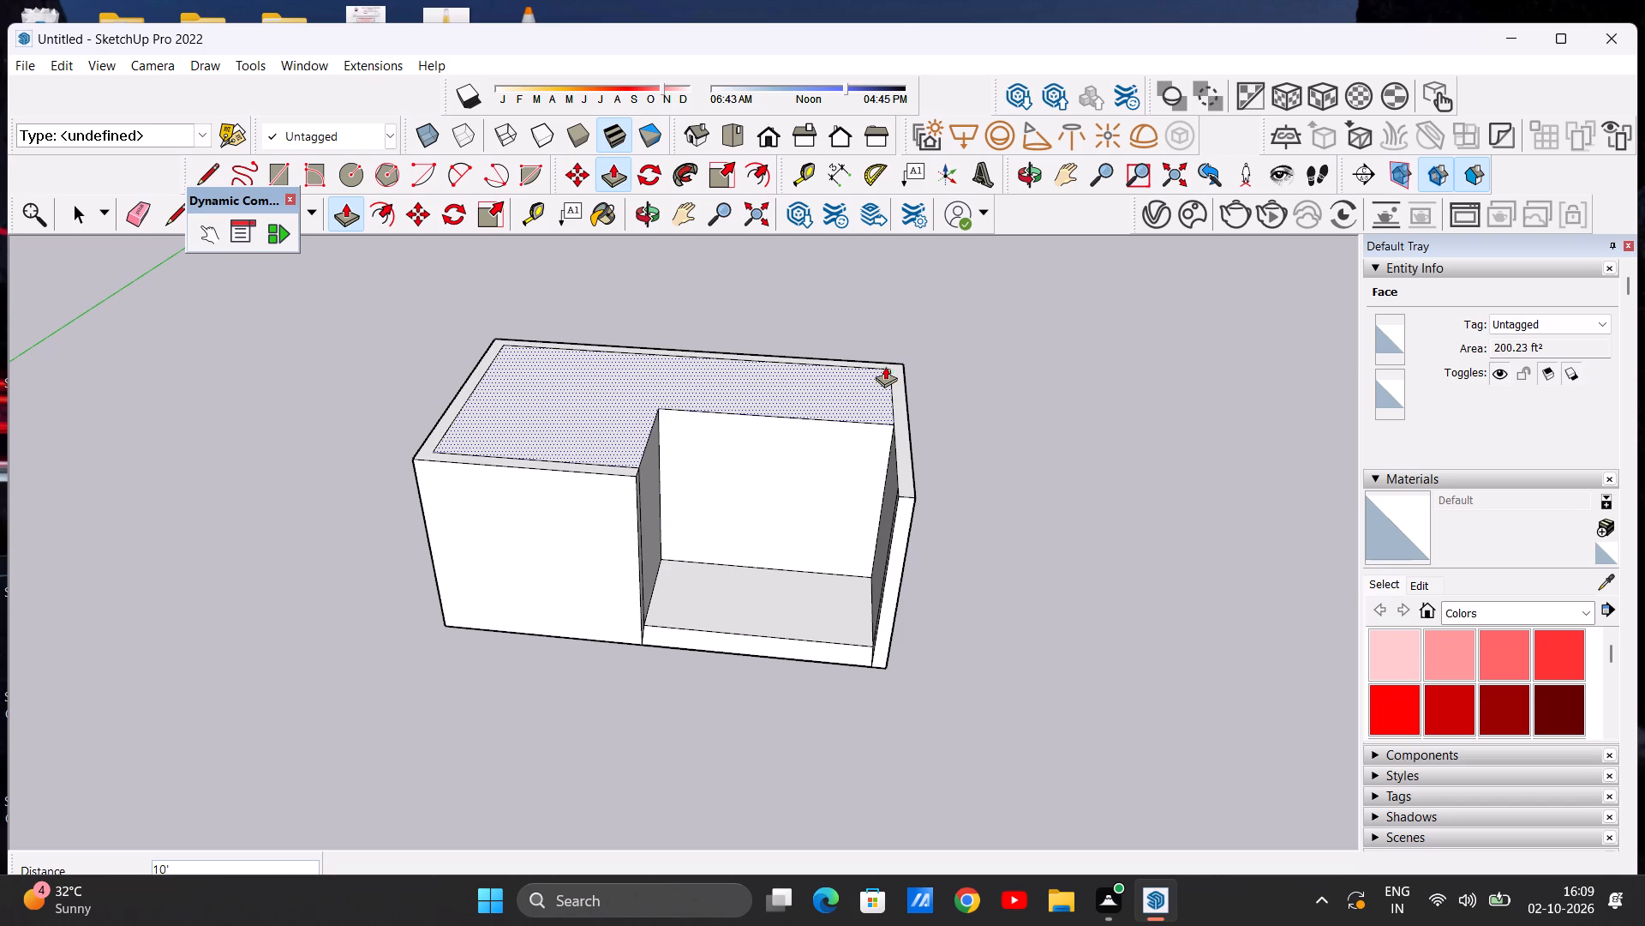
key("space")
Examine the raised block and the recessed porch from the front.
scroll(709, 483, "down", 4)
middle_click_drag(624, 584, 628, 554)
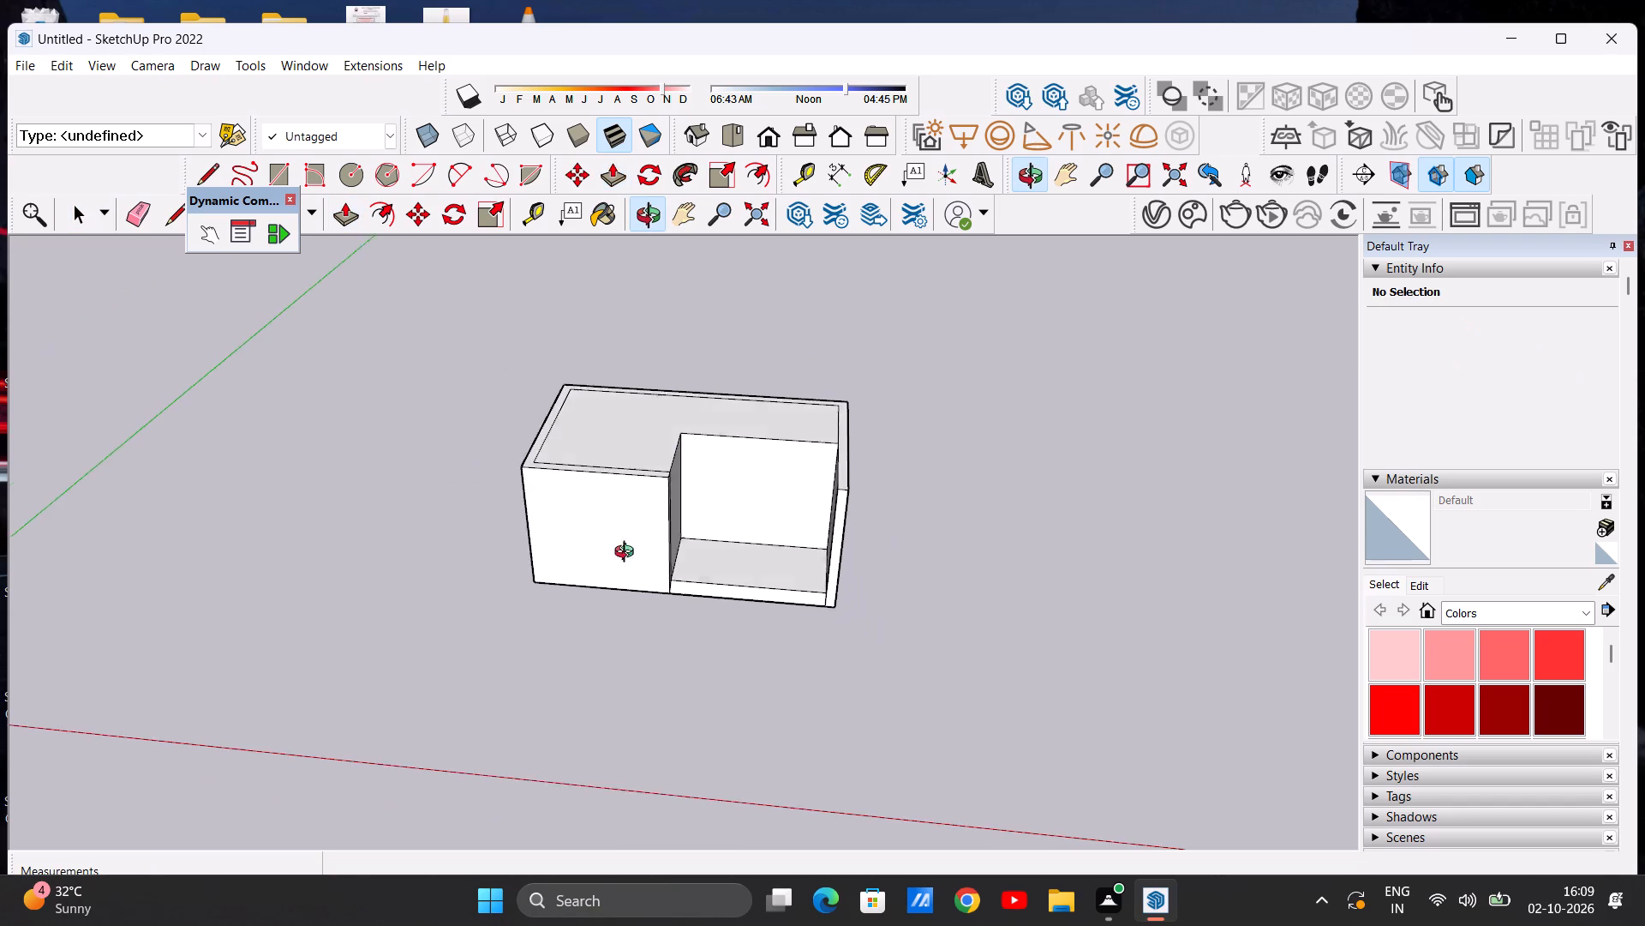
middle_click_drag(628, 554, 646, 399)
scroll(739, 498, "up", 3)
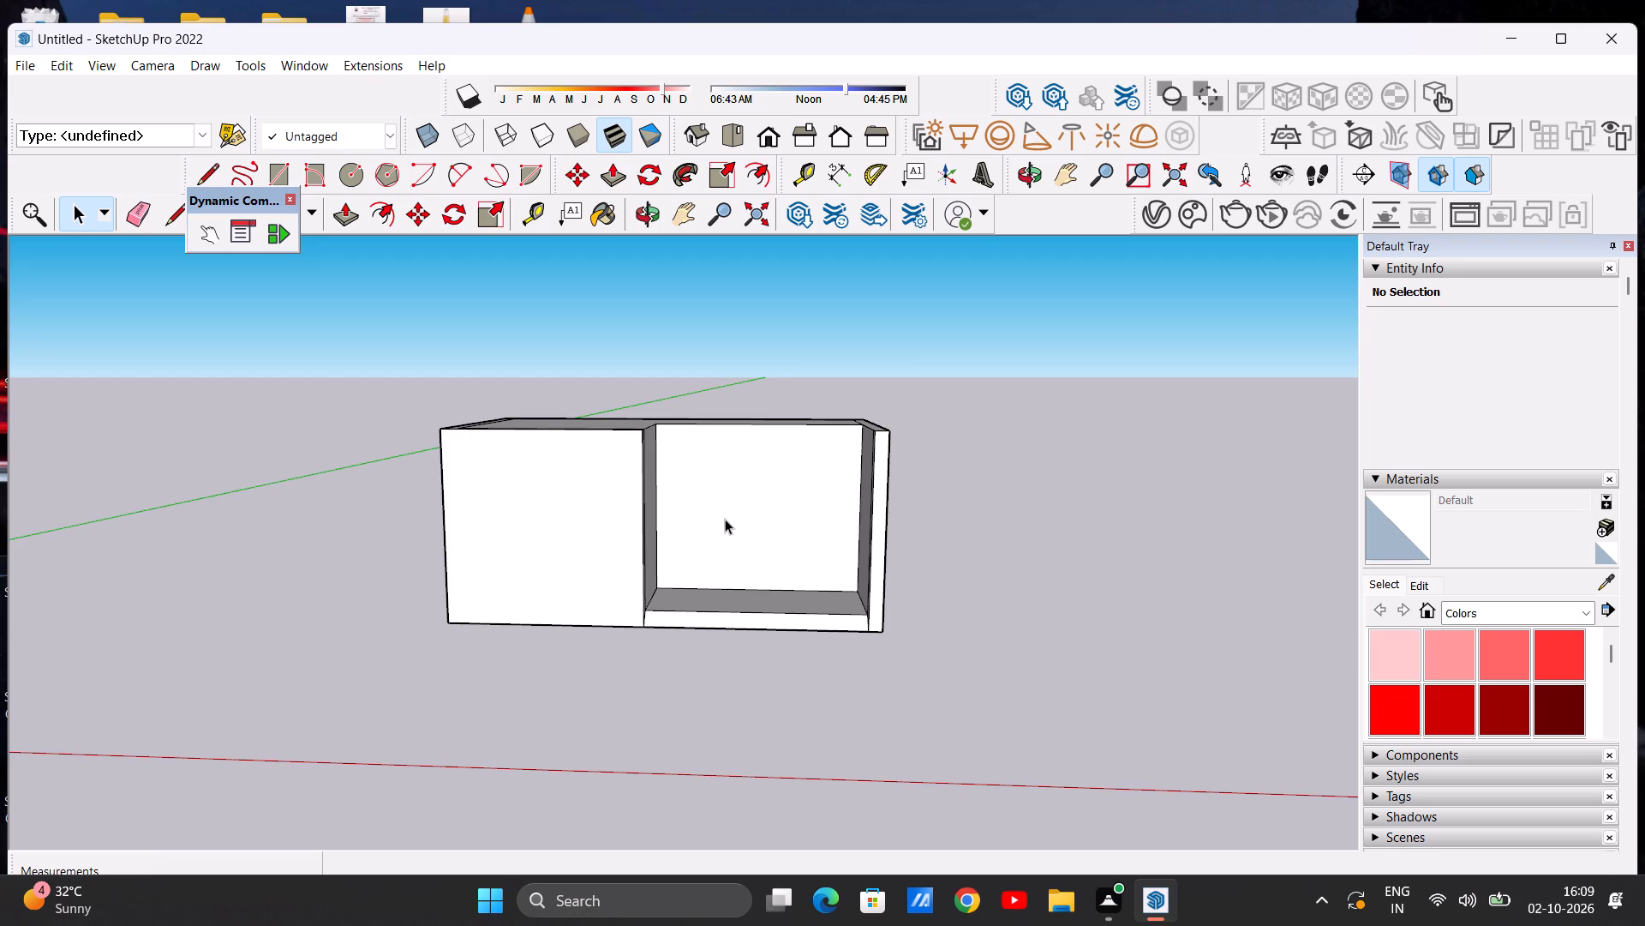
scroll(725, 519, "up", 5)
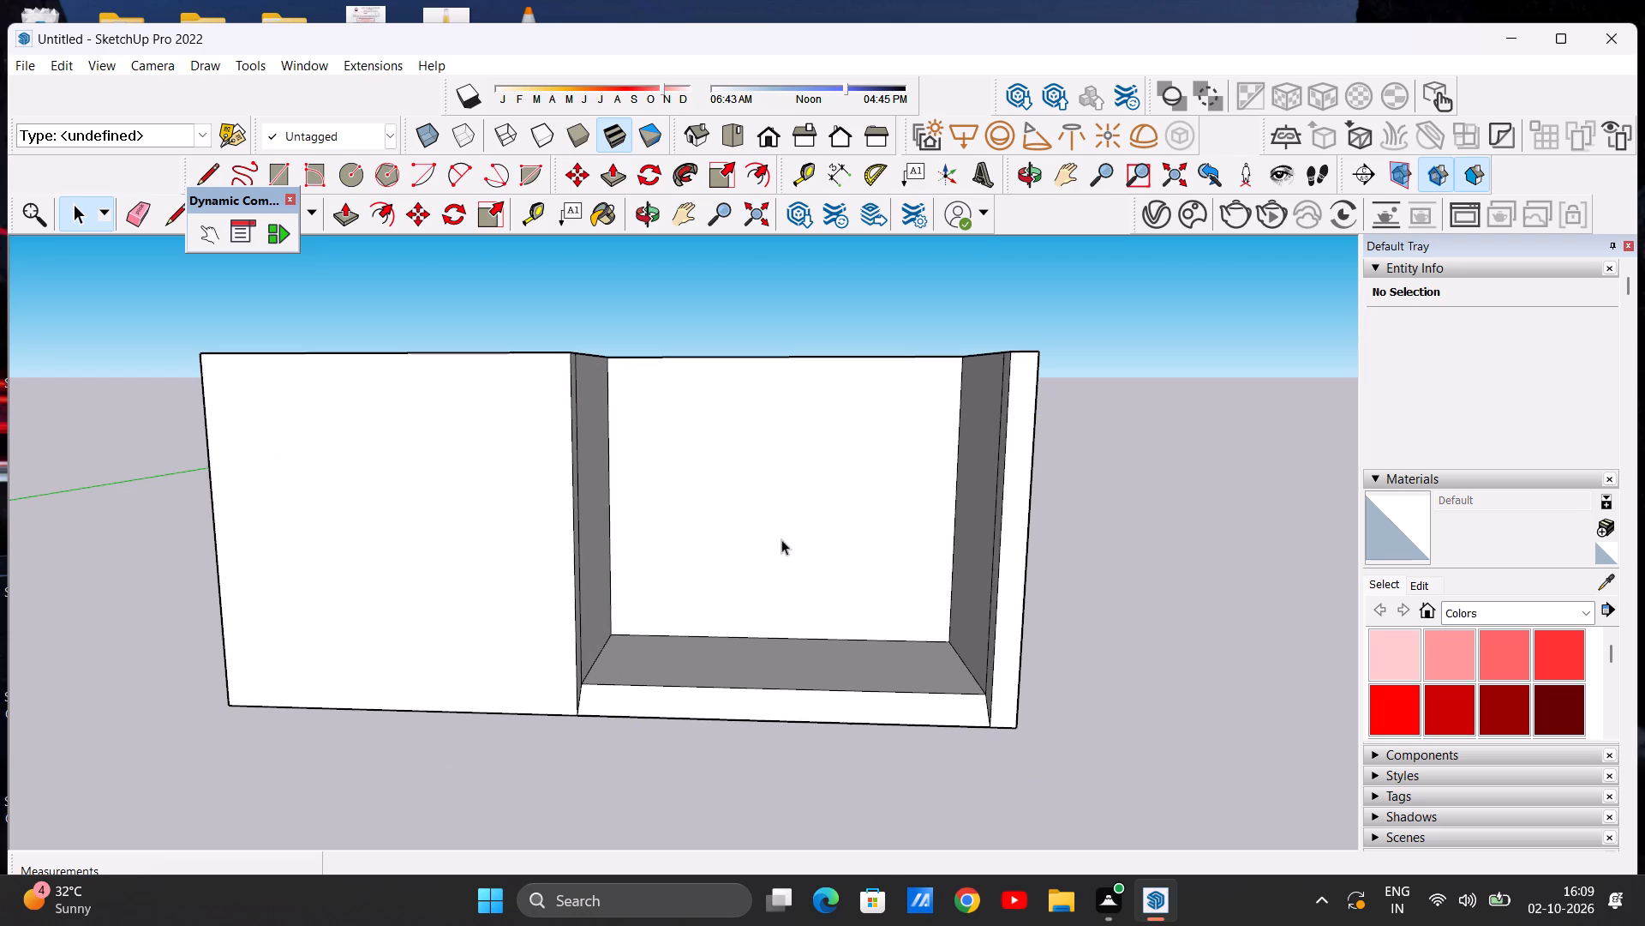
scroll(823, 527, "down", 1)
scroll(905, 482, "up", 5)
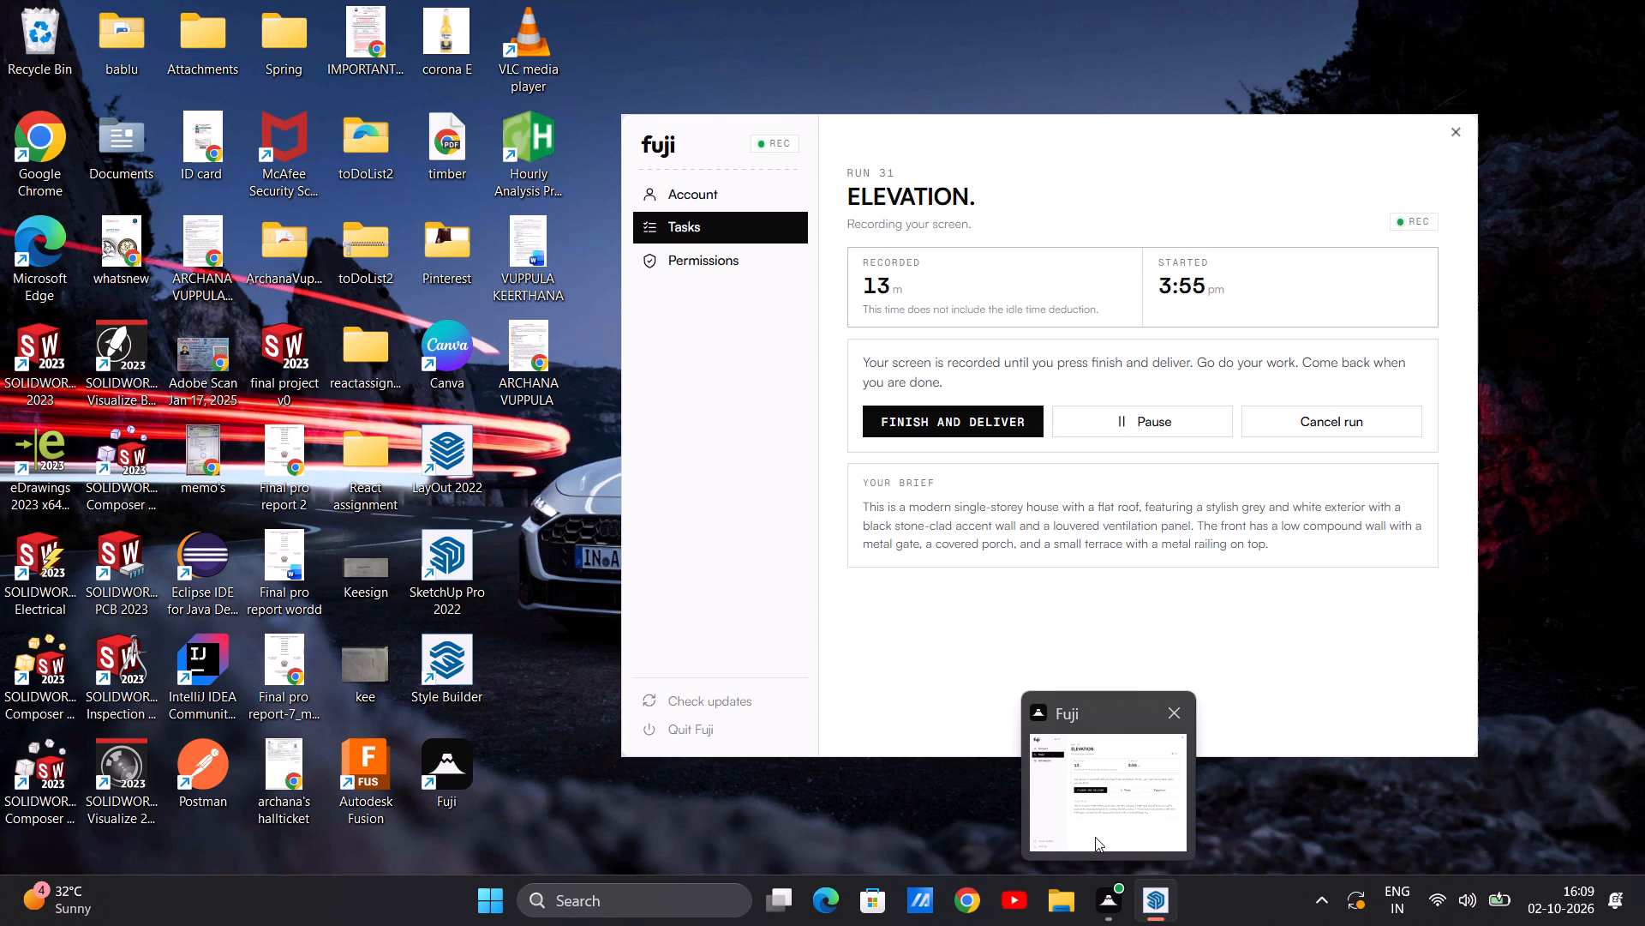
left_click(1138, 833)
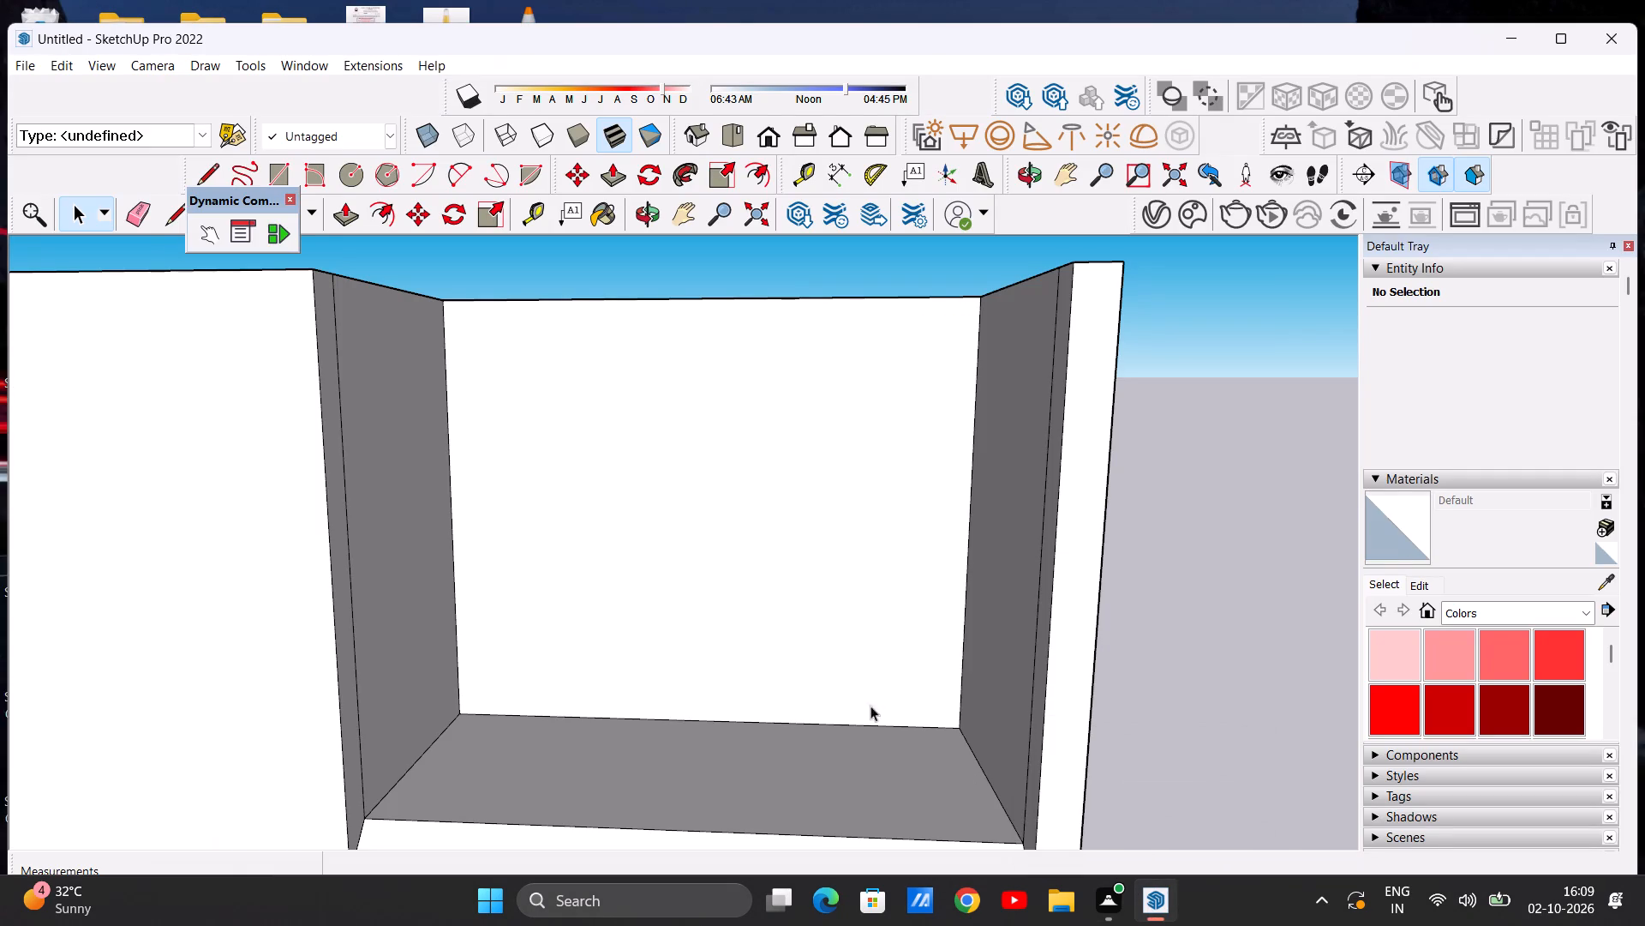
scroll(822, 631, "down", 4)
scroll(621, 607, "up", 1)
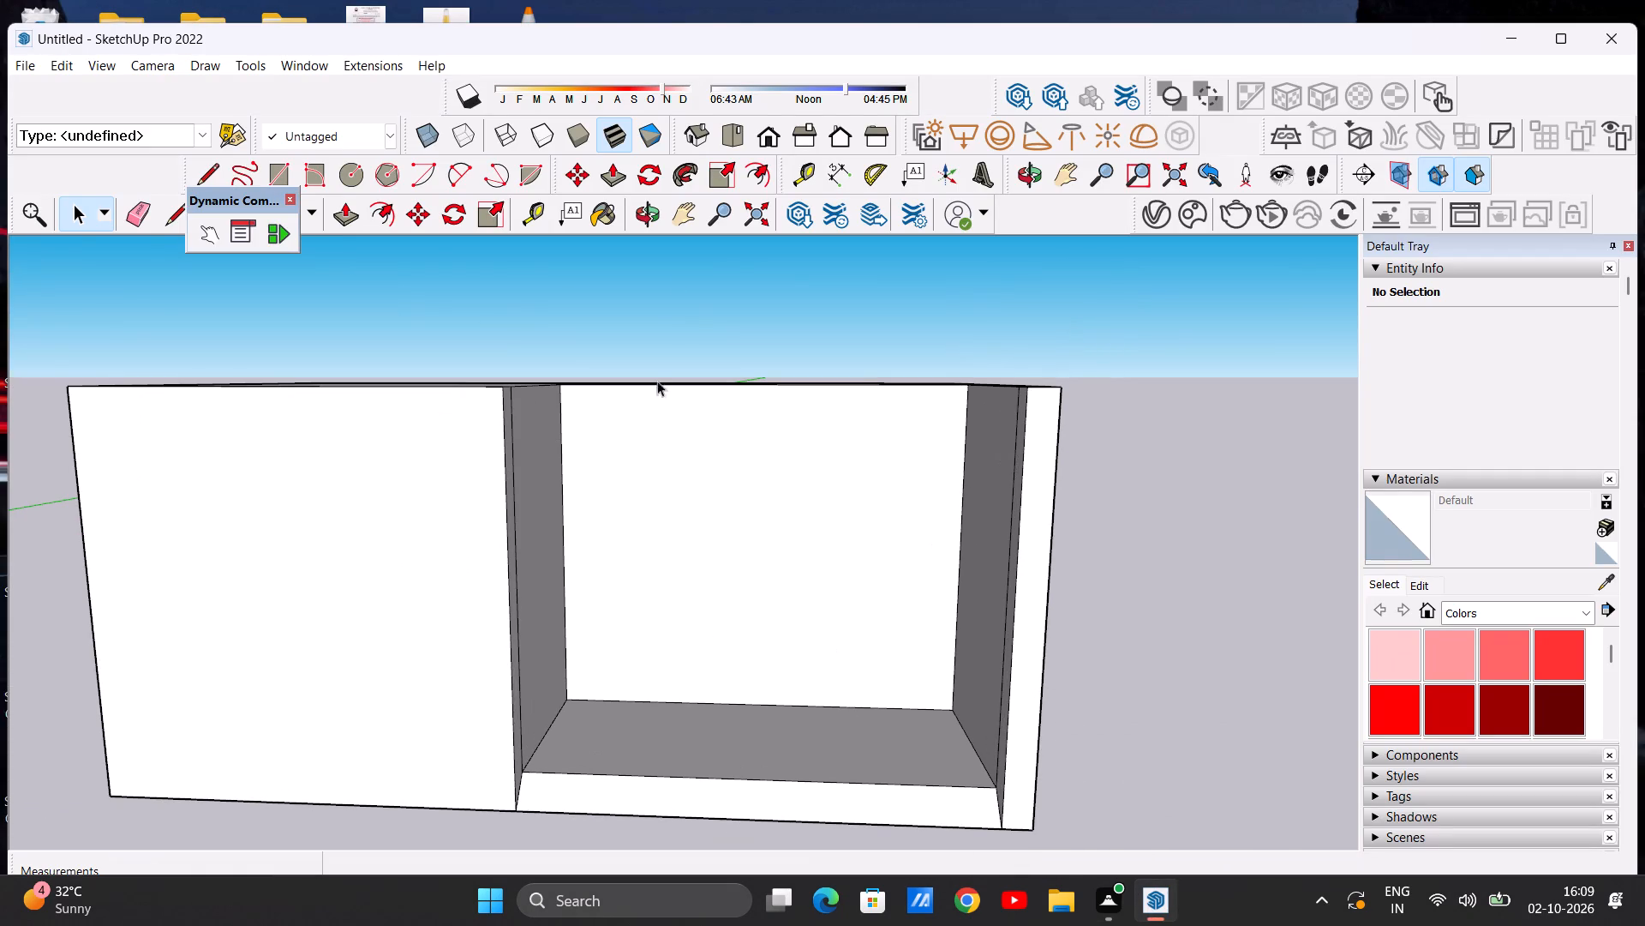
In the standard front view, draw a nearly square rectangle about 5' high on the upper left of the porch's back wall.
left_click(769, 132)
scroll(669, 586, "down", 4)
scroll(804, 435, "up", 4)
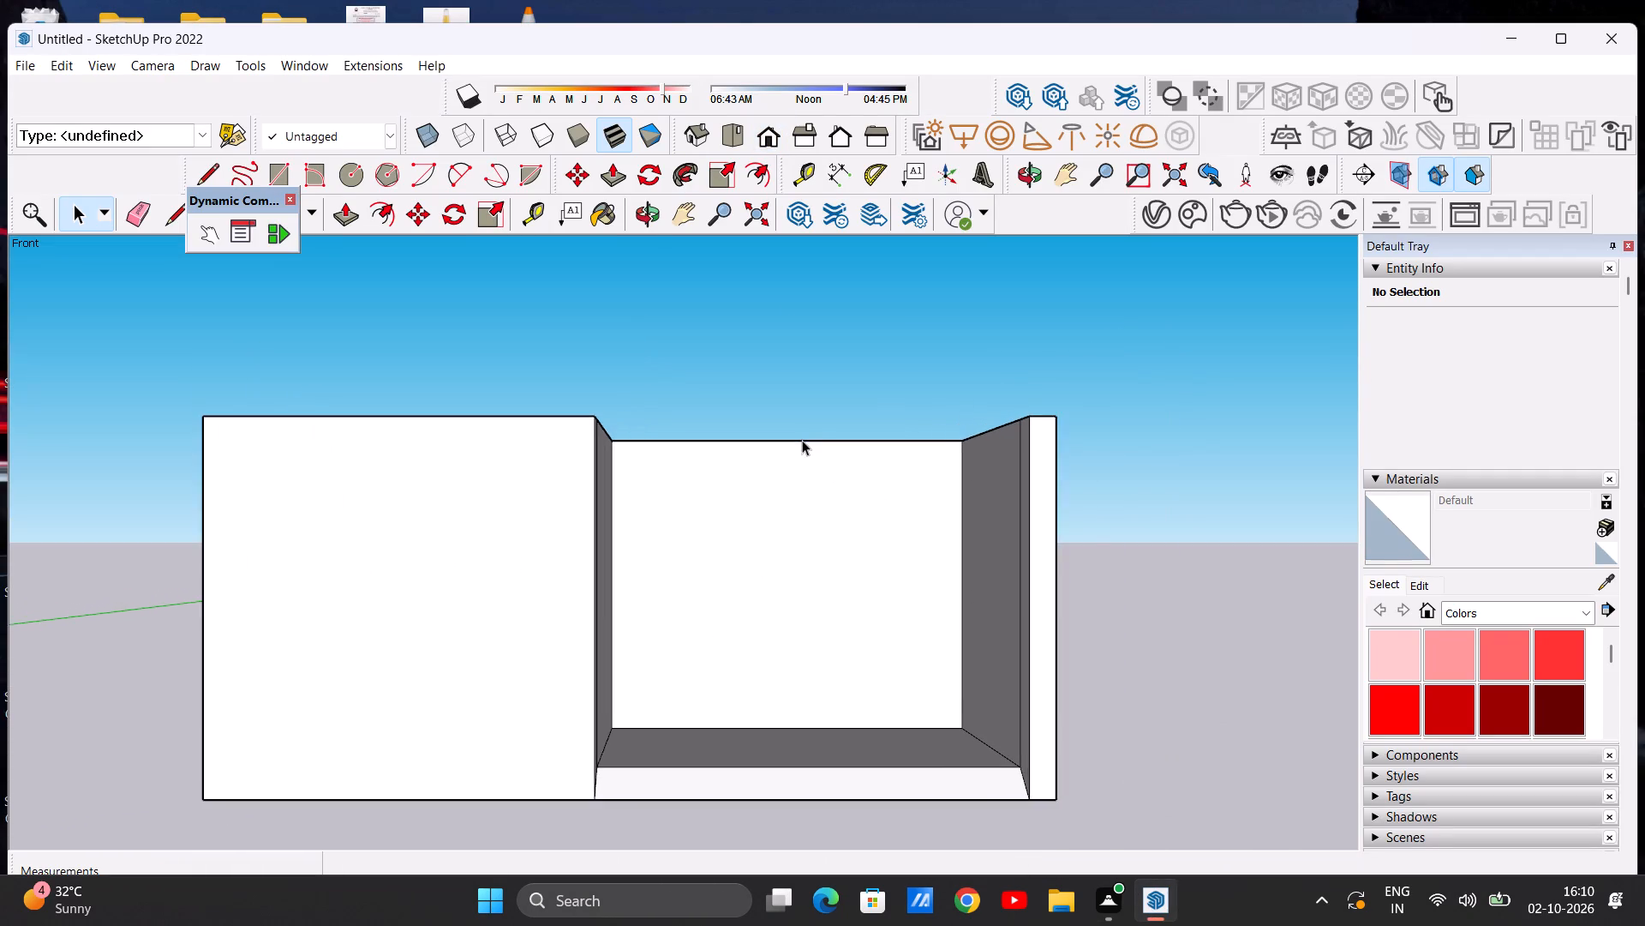
scroll(802, 440, "up", 1)
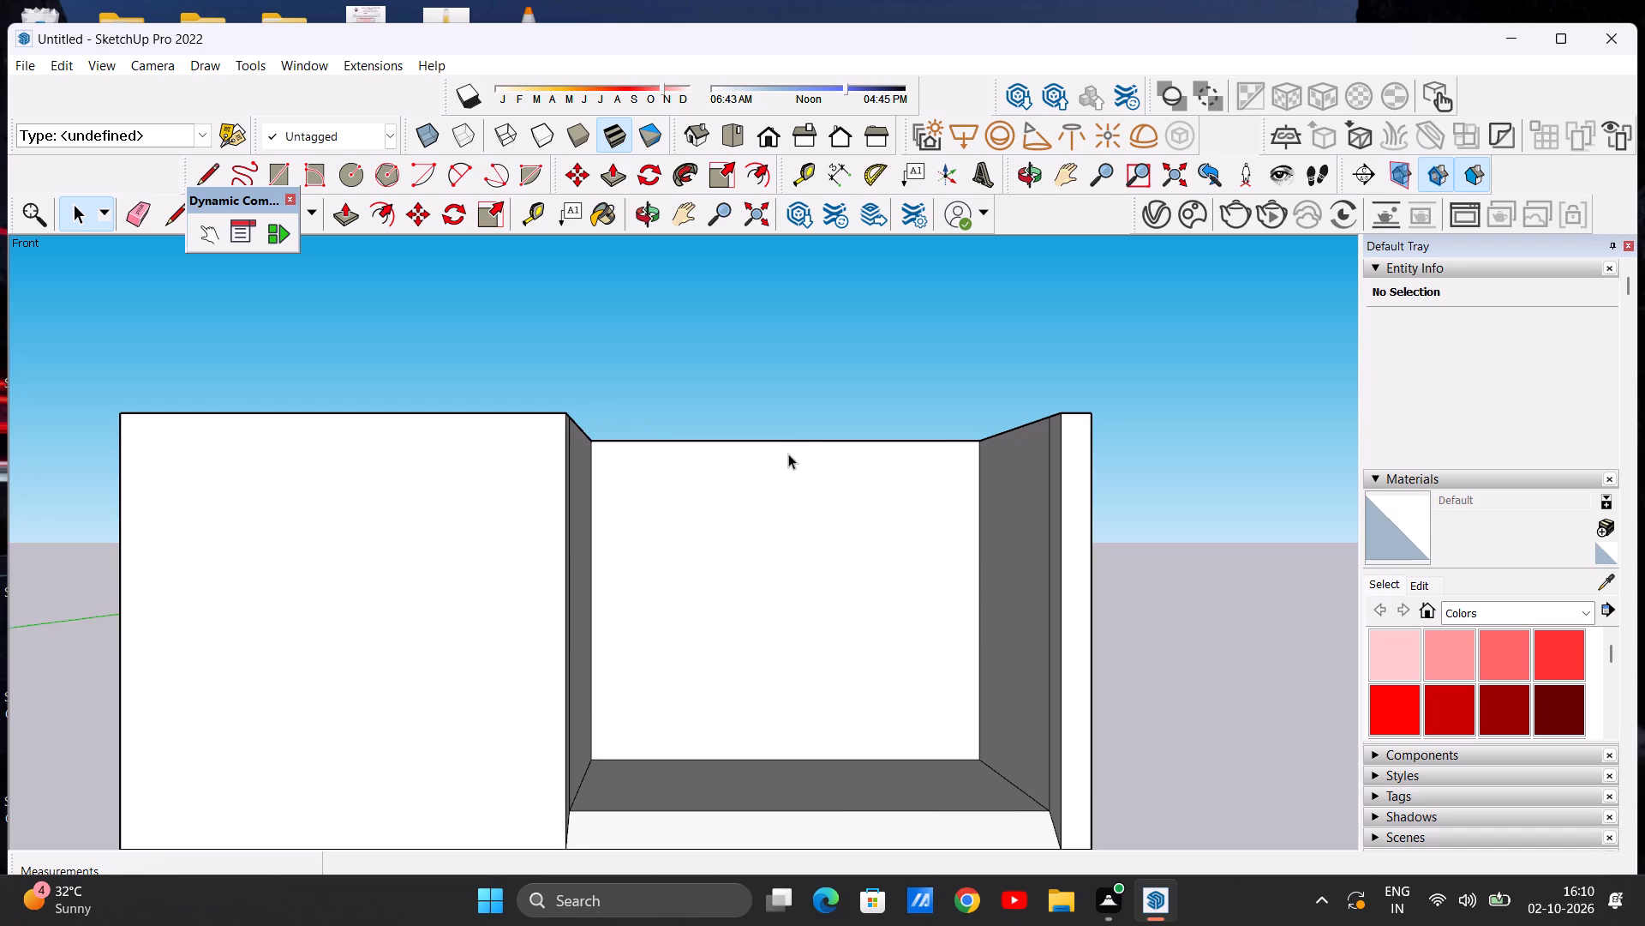
scroll(775, 510, "down", 2)
scroll(754, 491, "up", 2)
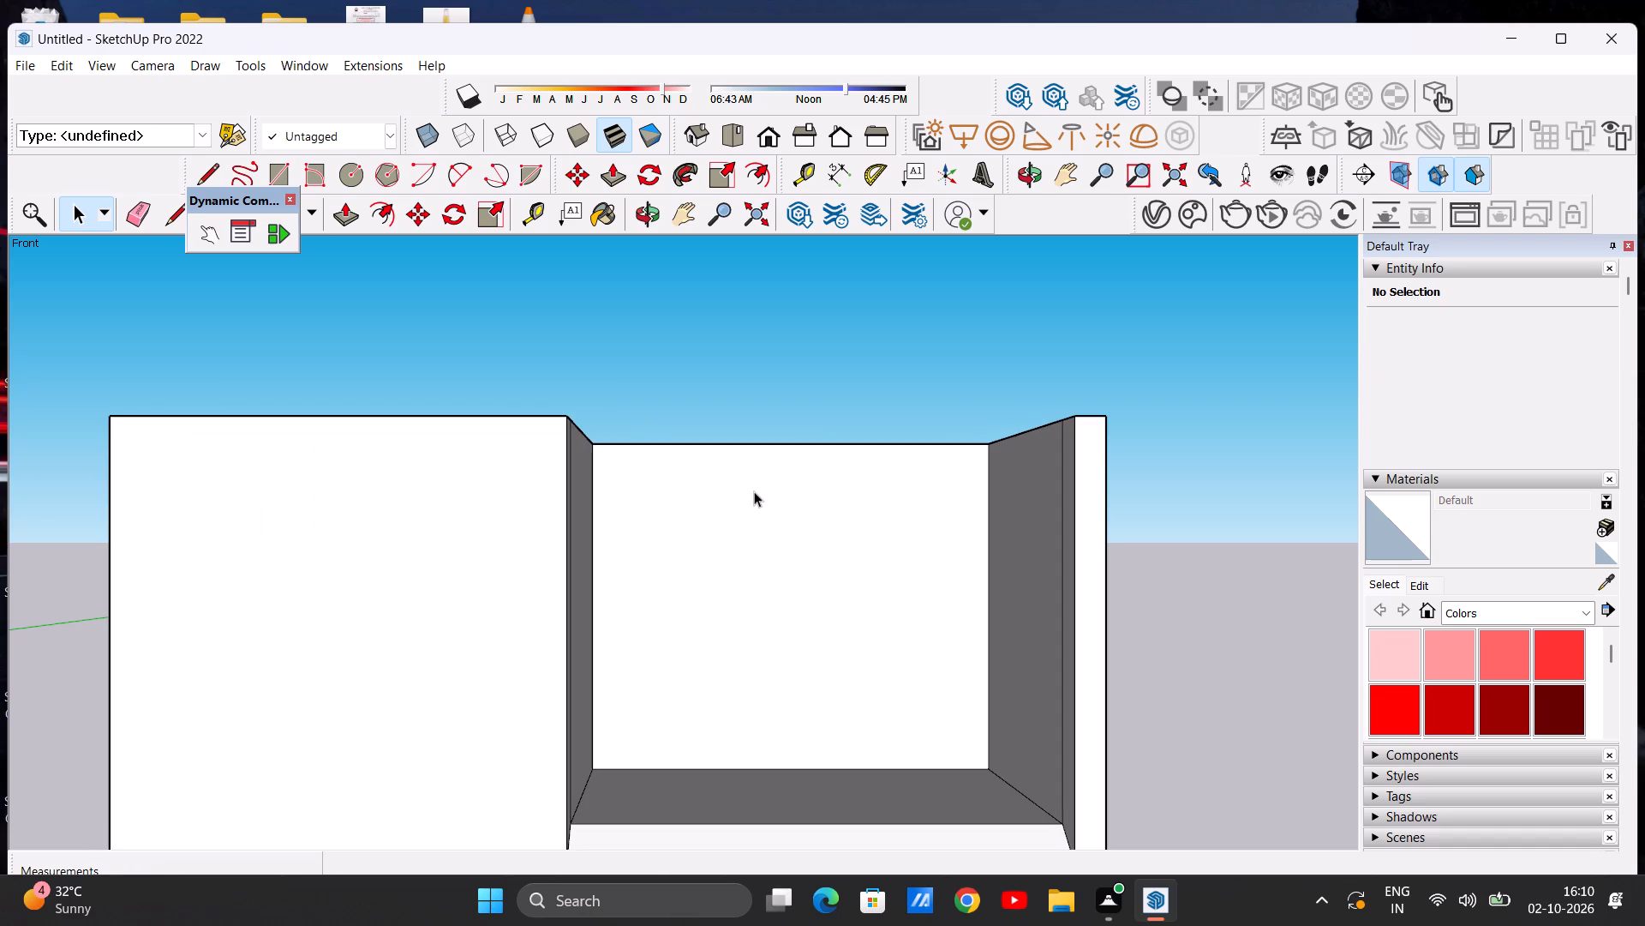
key("r")
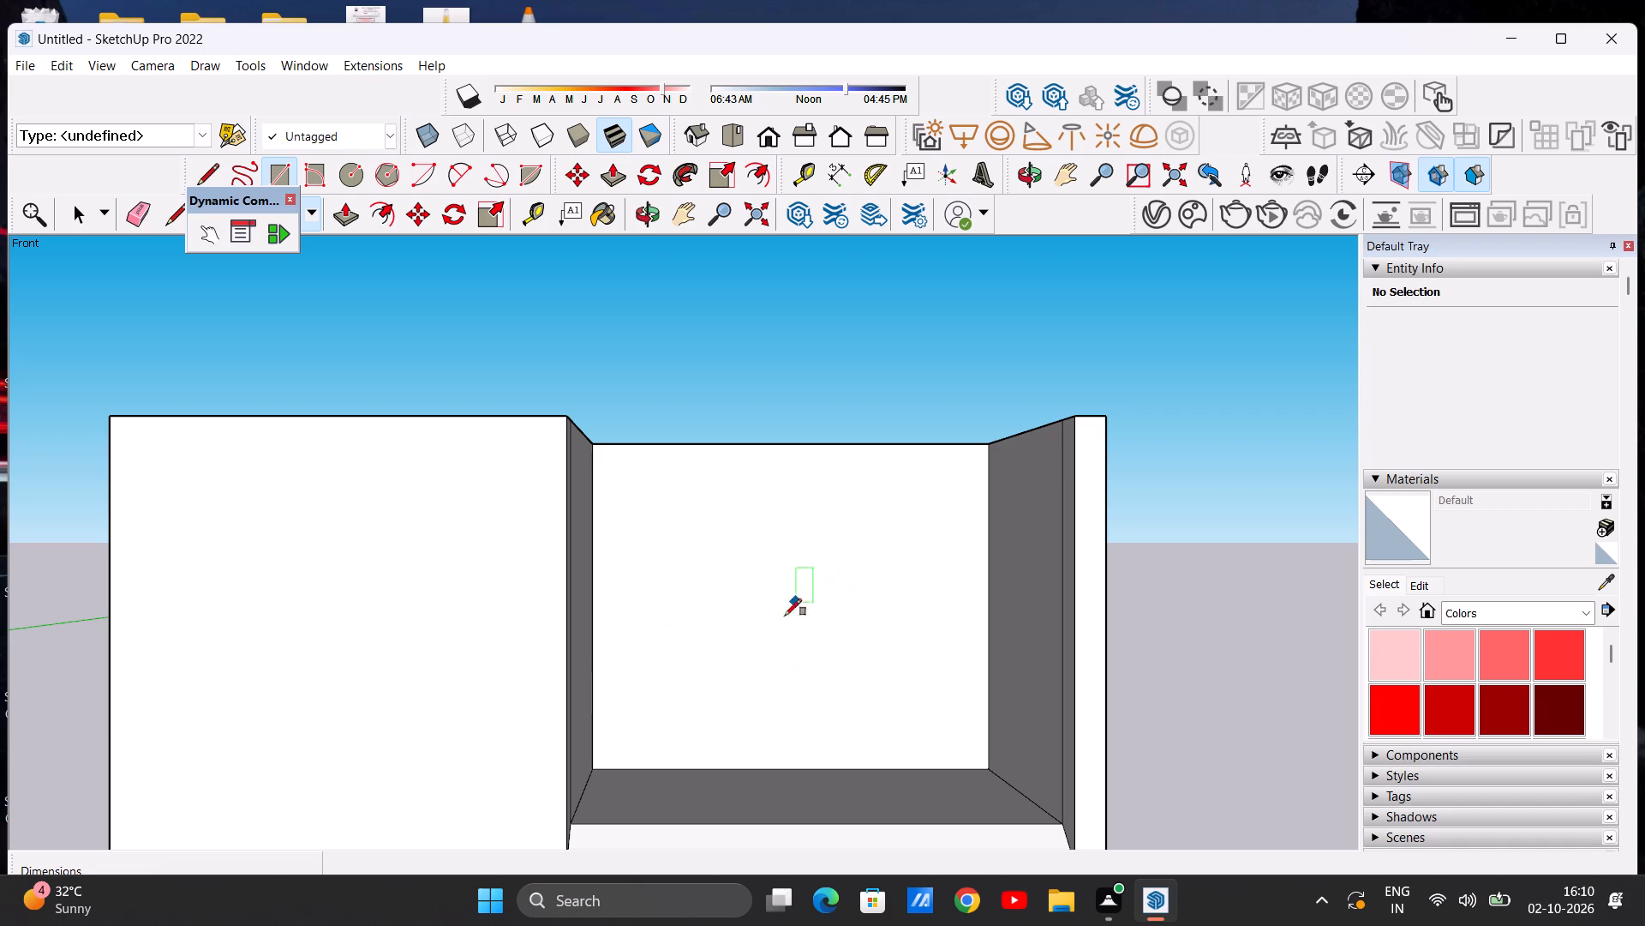
left_click(616, 491)
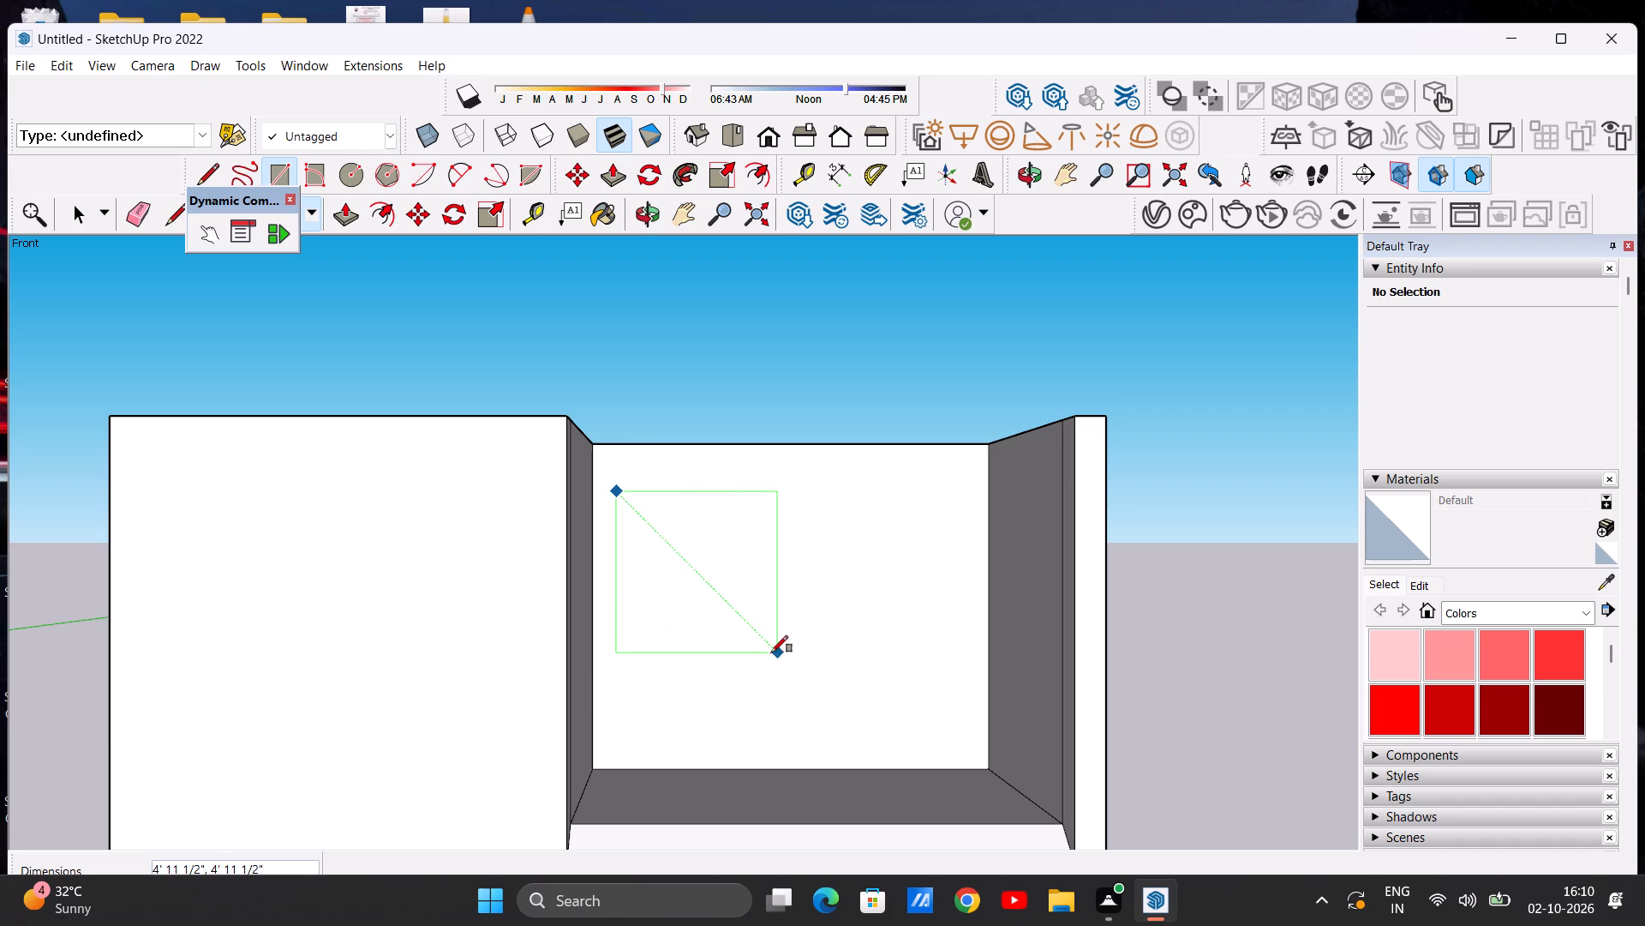
left_click(769, 652)
key("space")
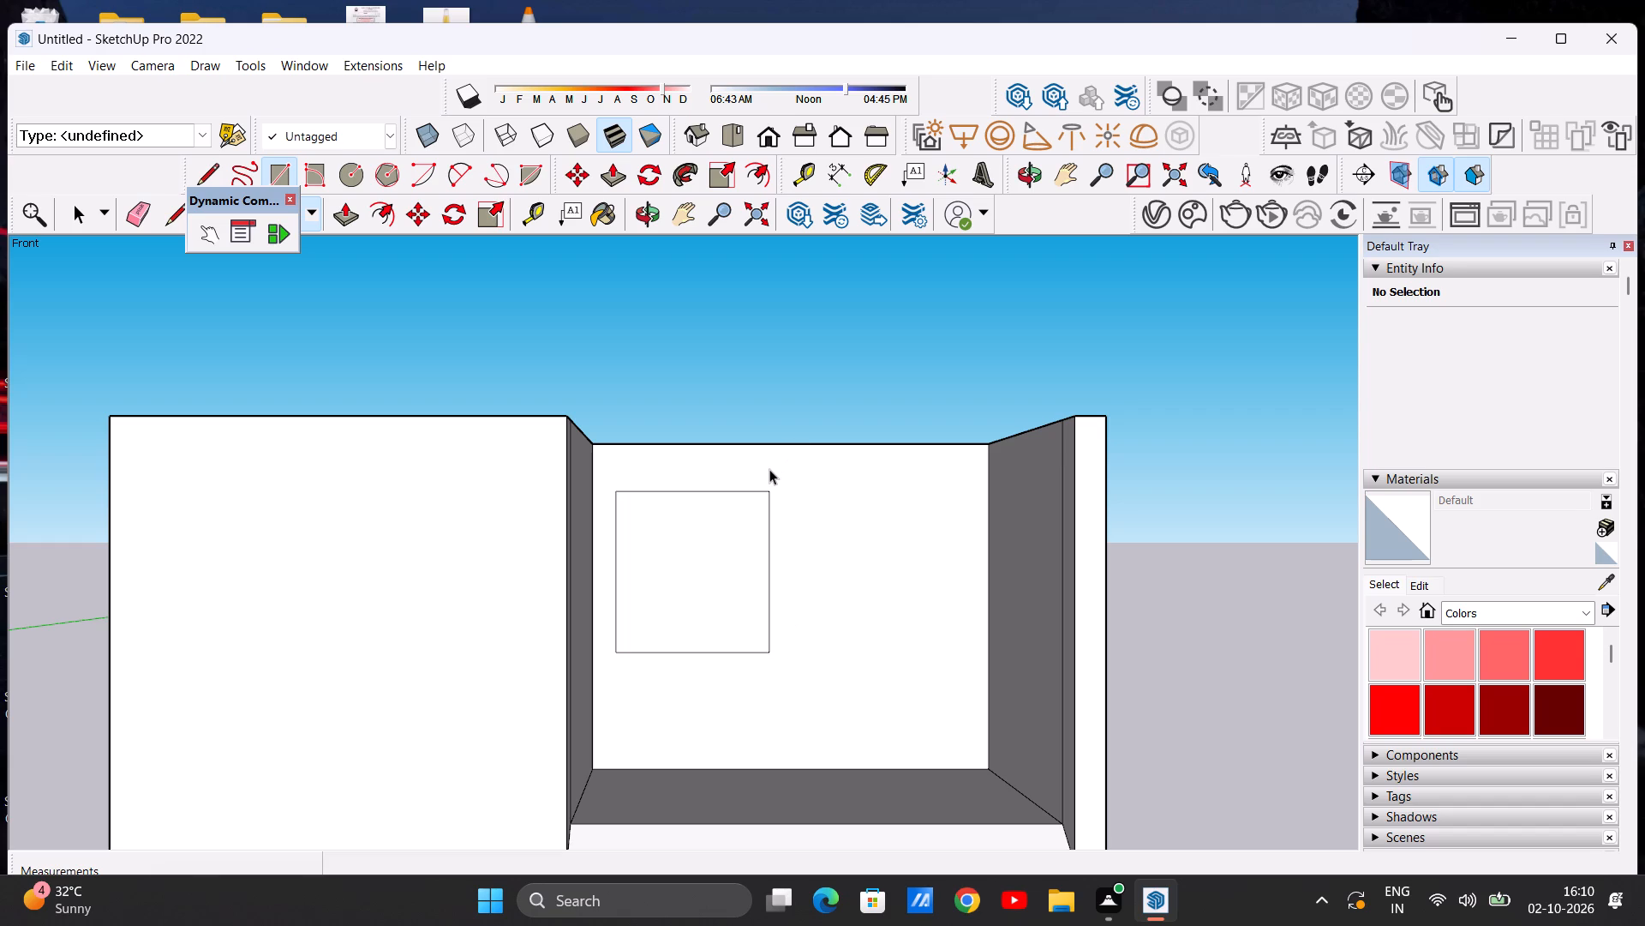
Offset the rectangle's outline inward by about 4 7/16" to form a window frame.
key("o")
key("f")
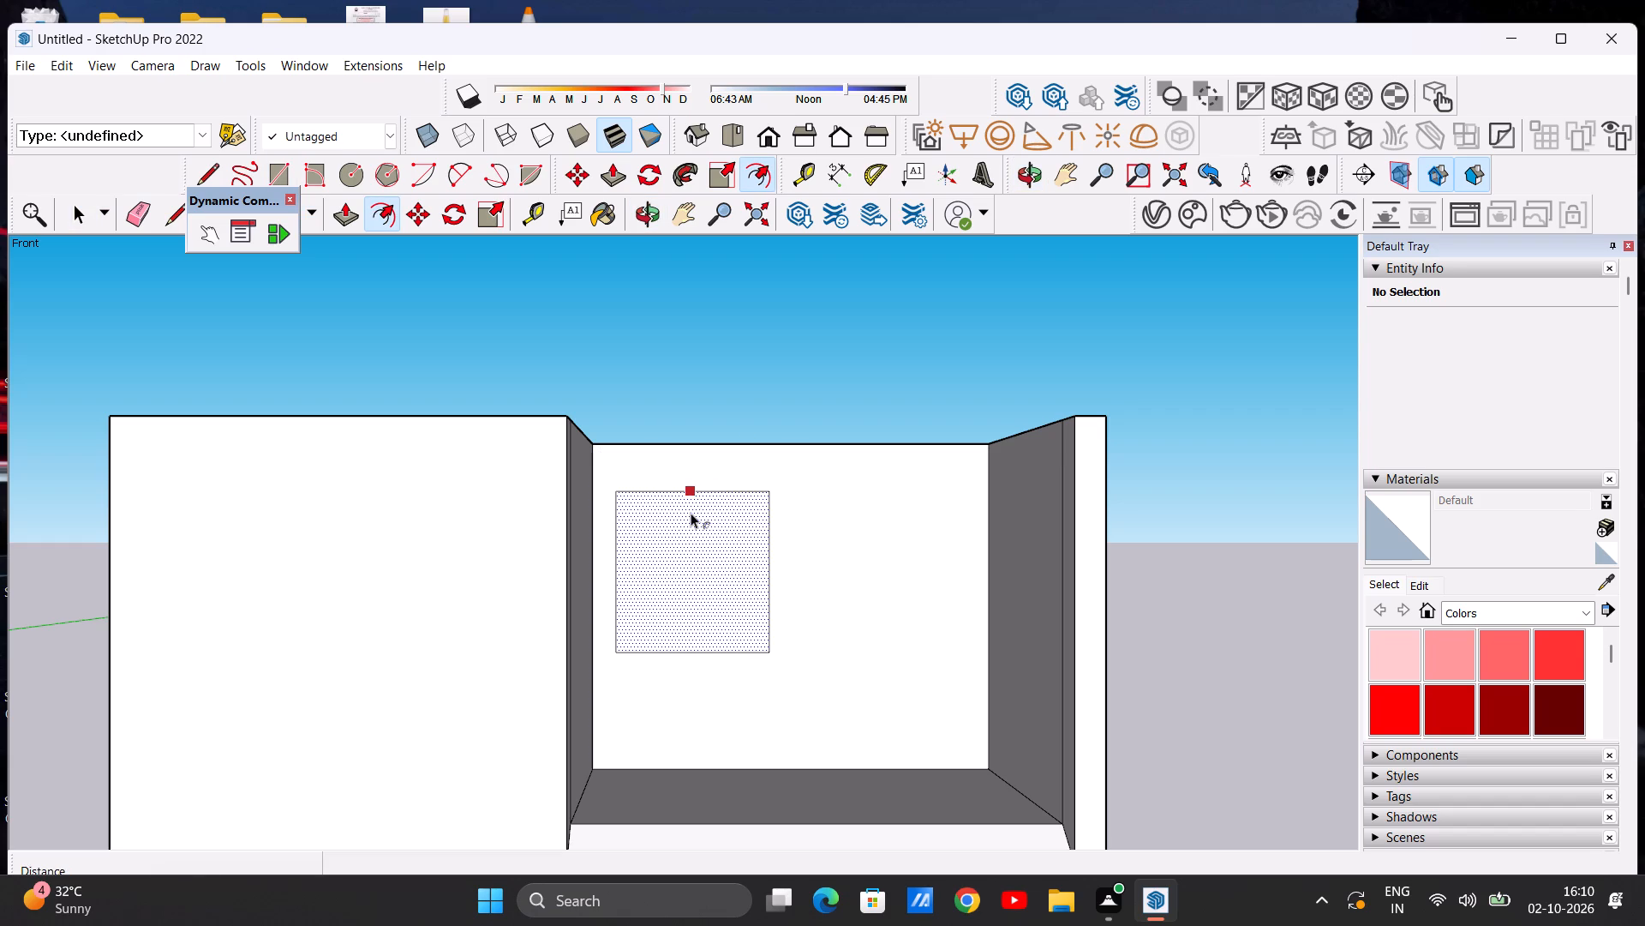
left_click(691, 513)
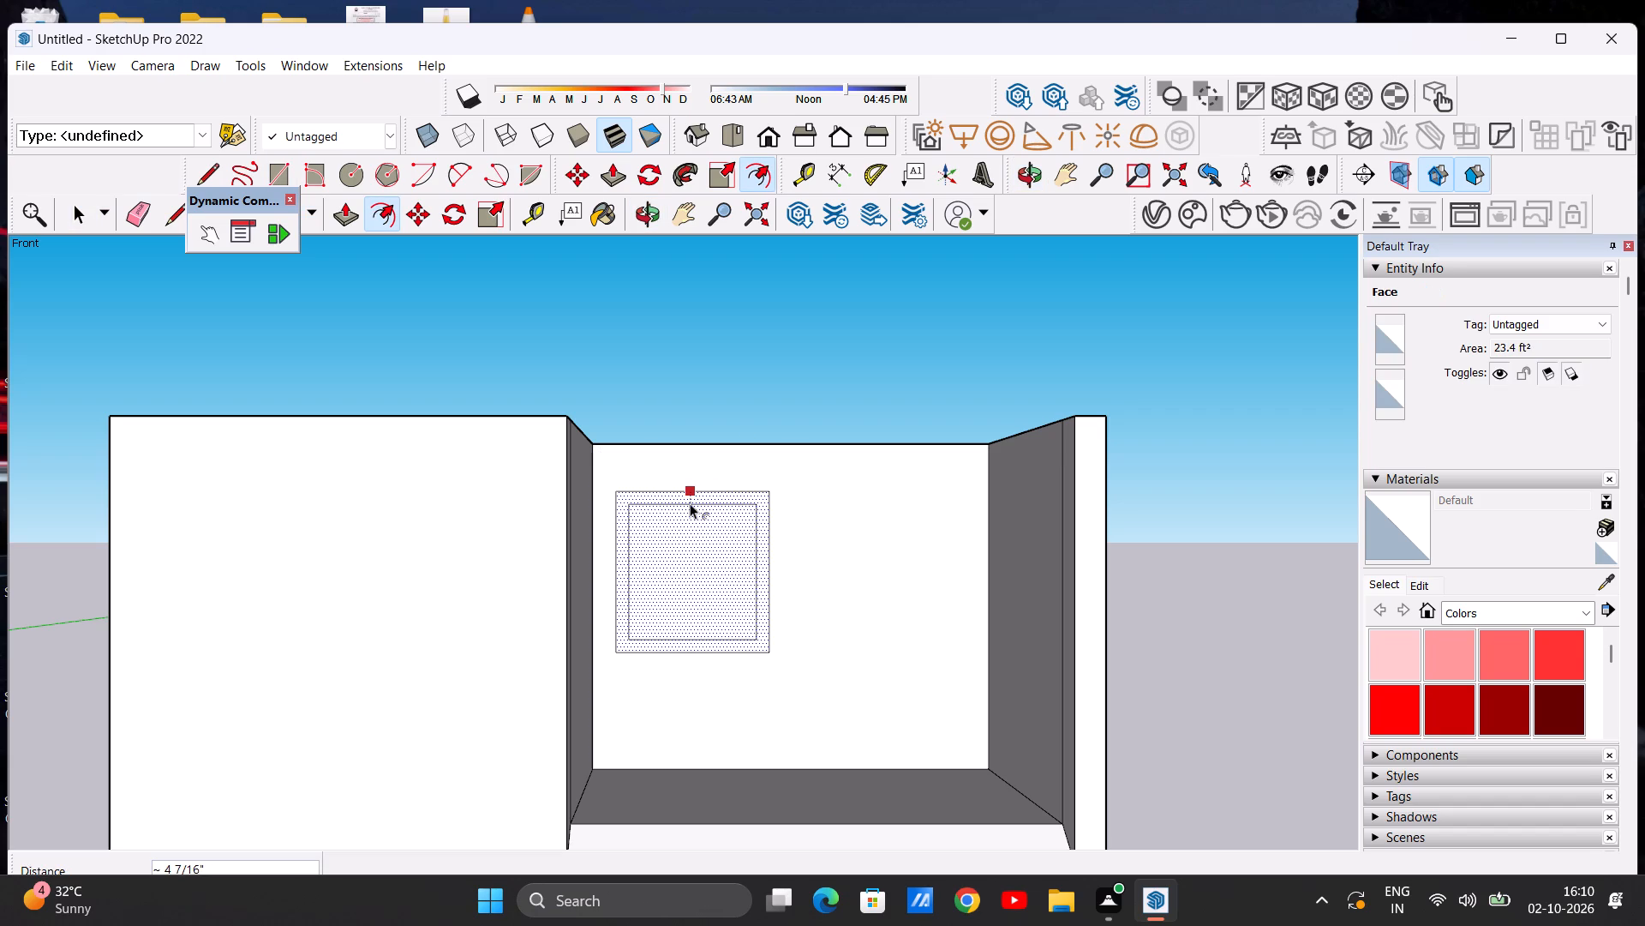
left_click(690, 503)
key("space")
key("space")
key("space")
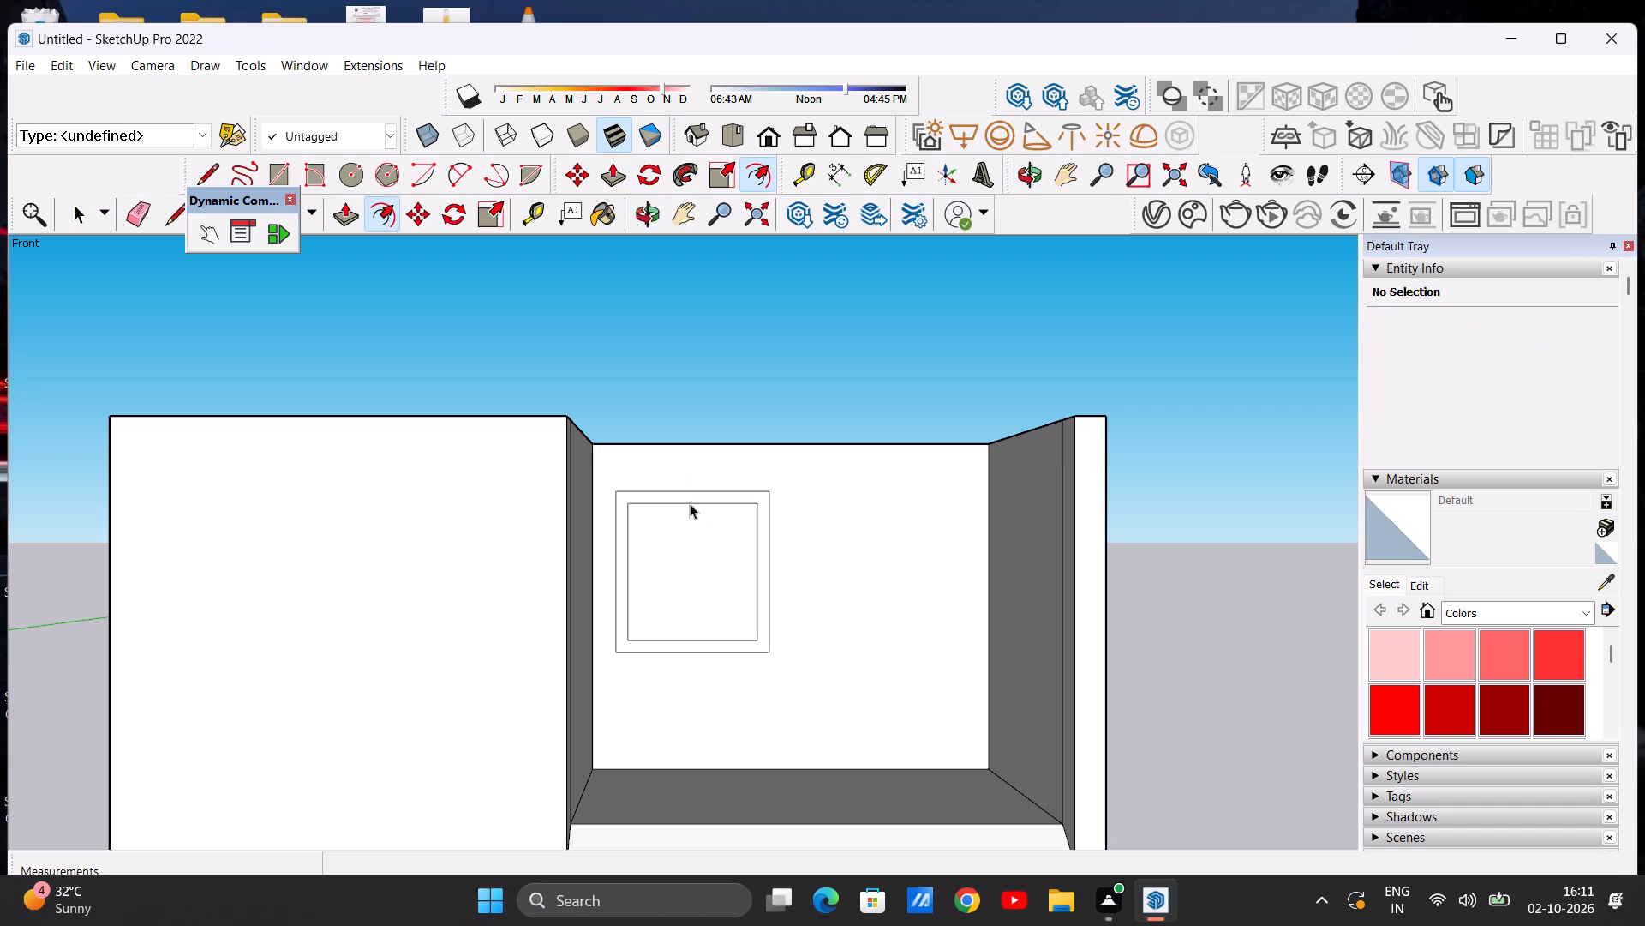
Draw two closely spaced vertical lines, each about 4' 2 5/8" long, across the inner window rectangle as a central mullion.
scroll(709, 503, "down", 1)
scroll(677, 562, "up", 1)
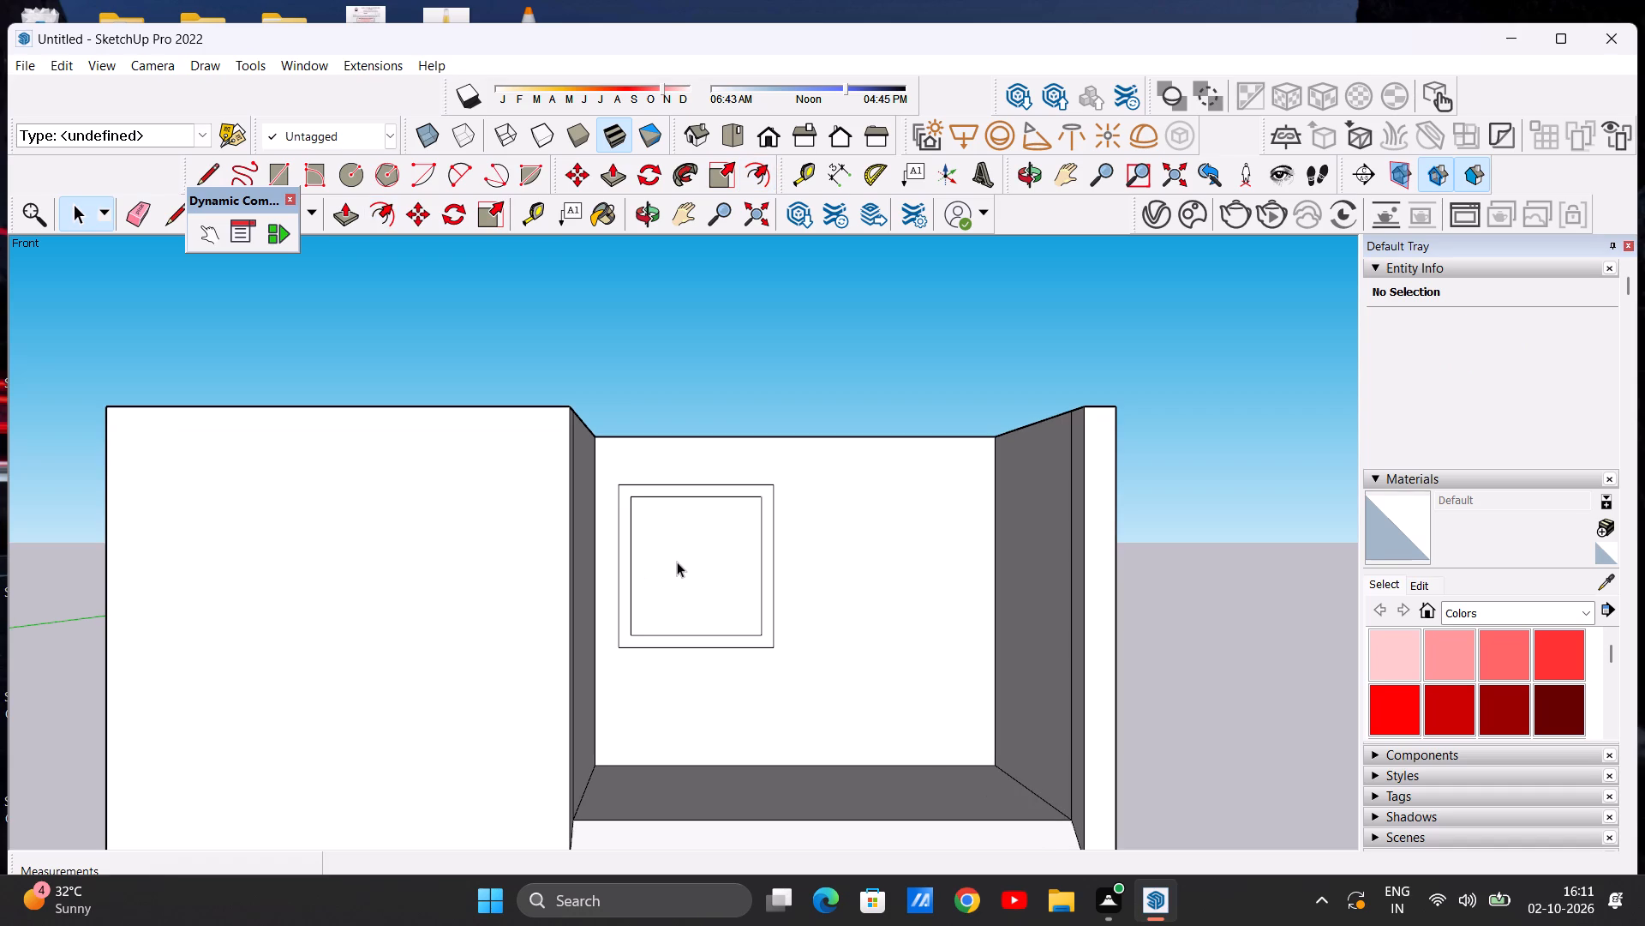
scroll(700, 555, "down", 1)
scroll(681, 591, "up", 4)
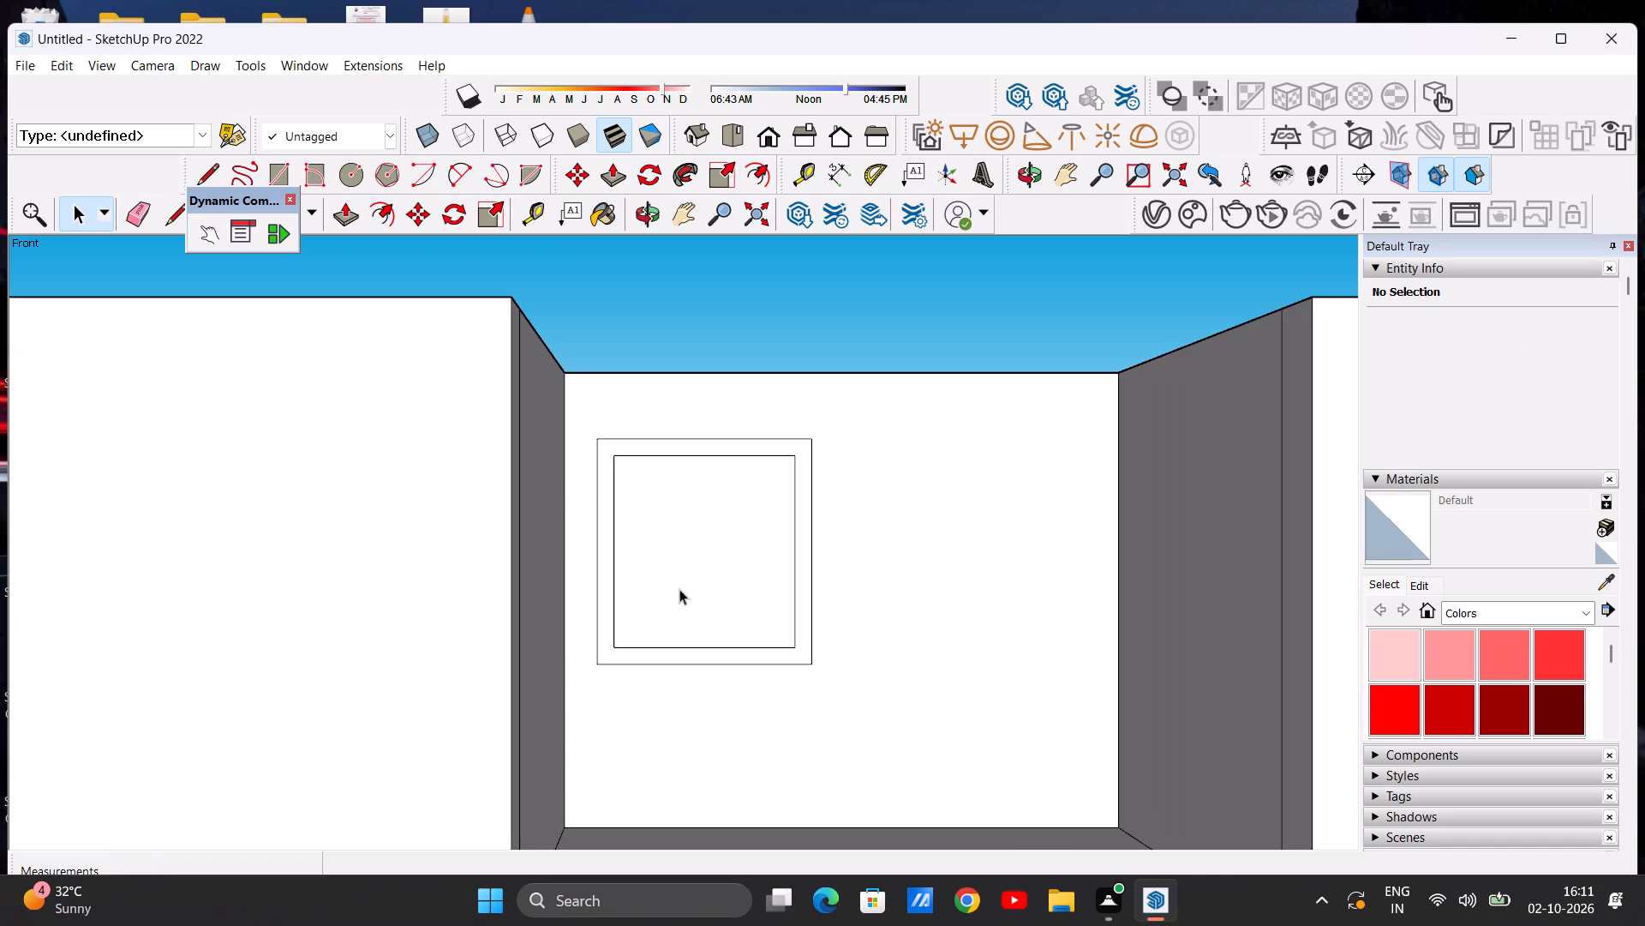
key("l")
scroll(702, 618, "up", 4)
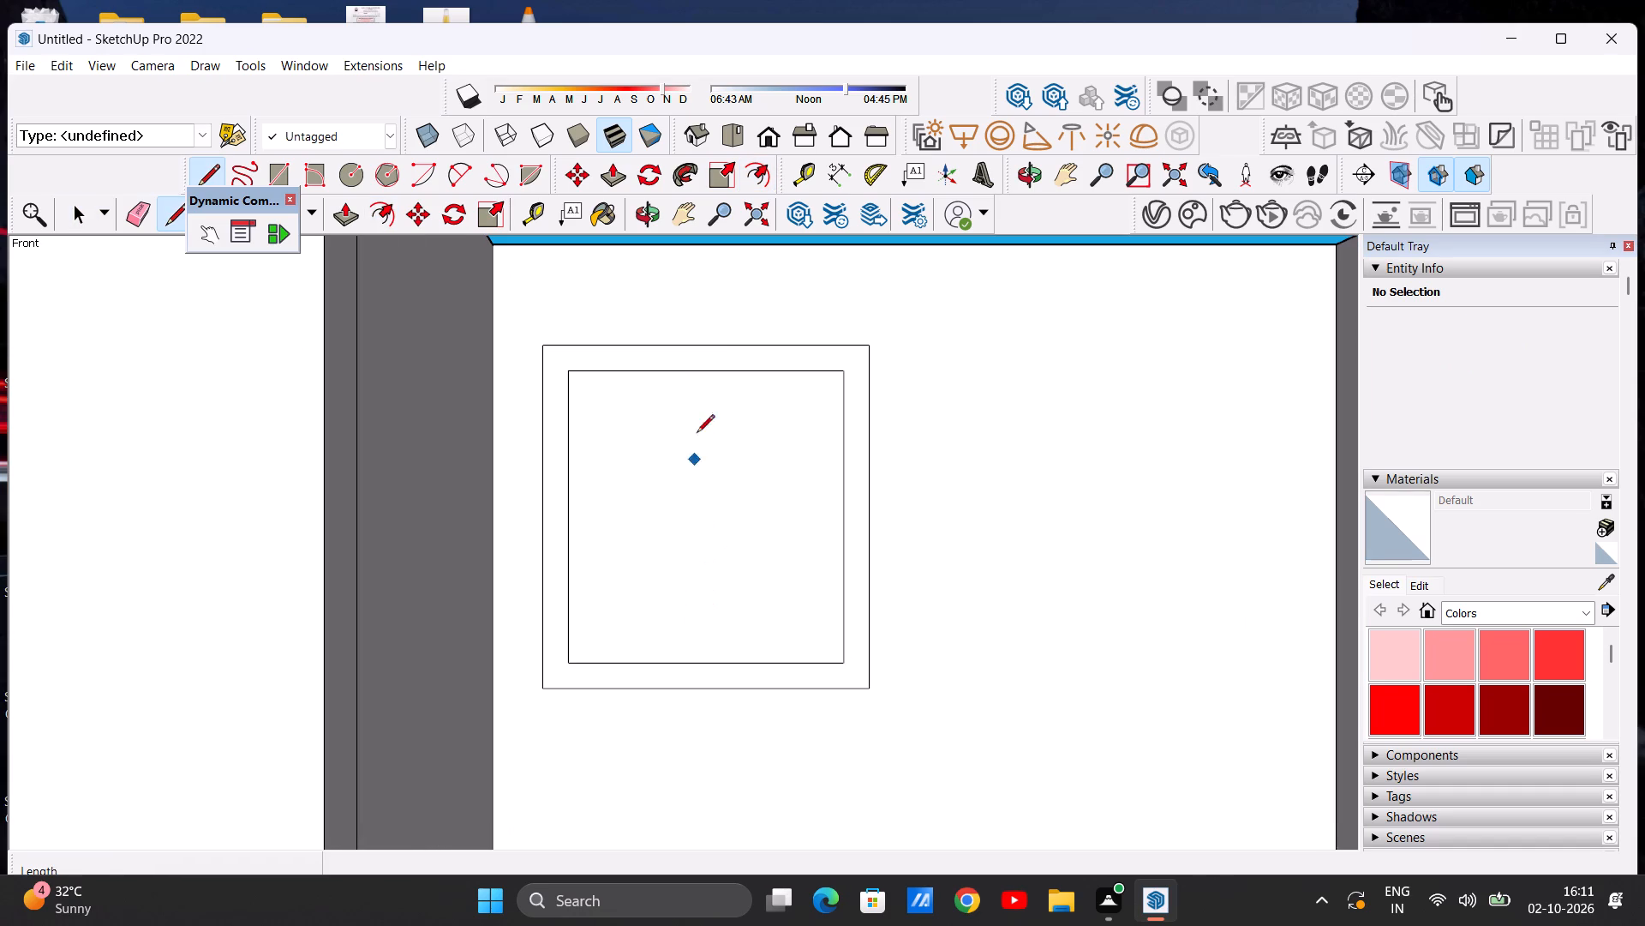
left_click(687, 372)
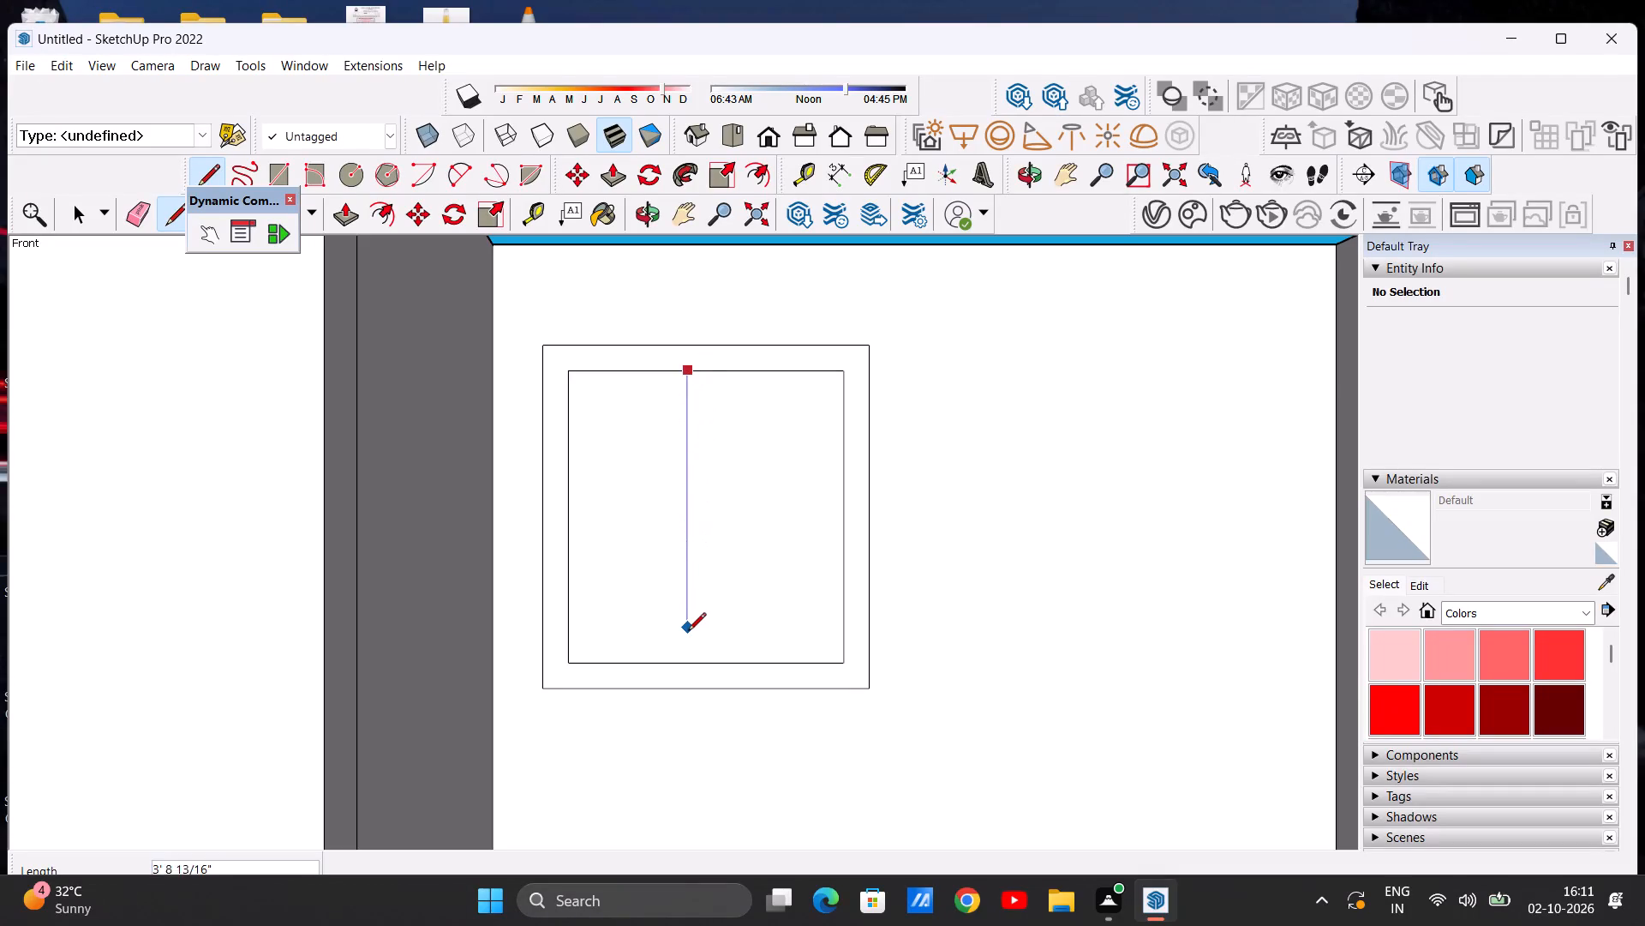
left_click(691, 659)
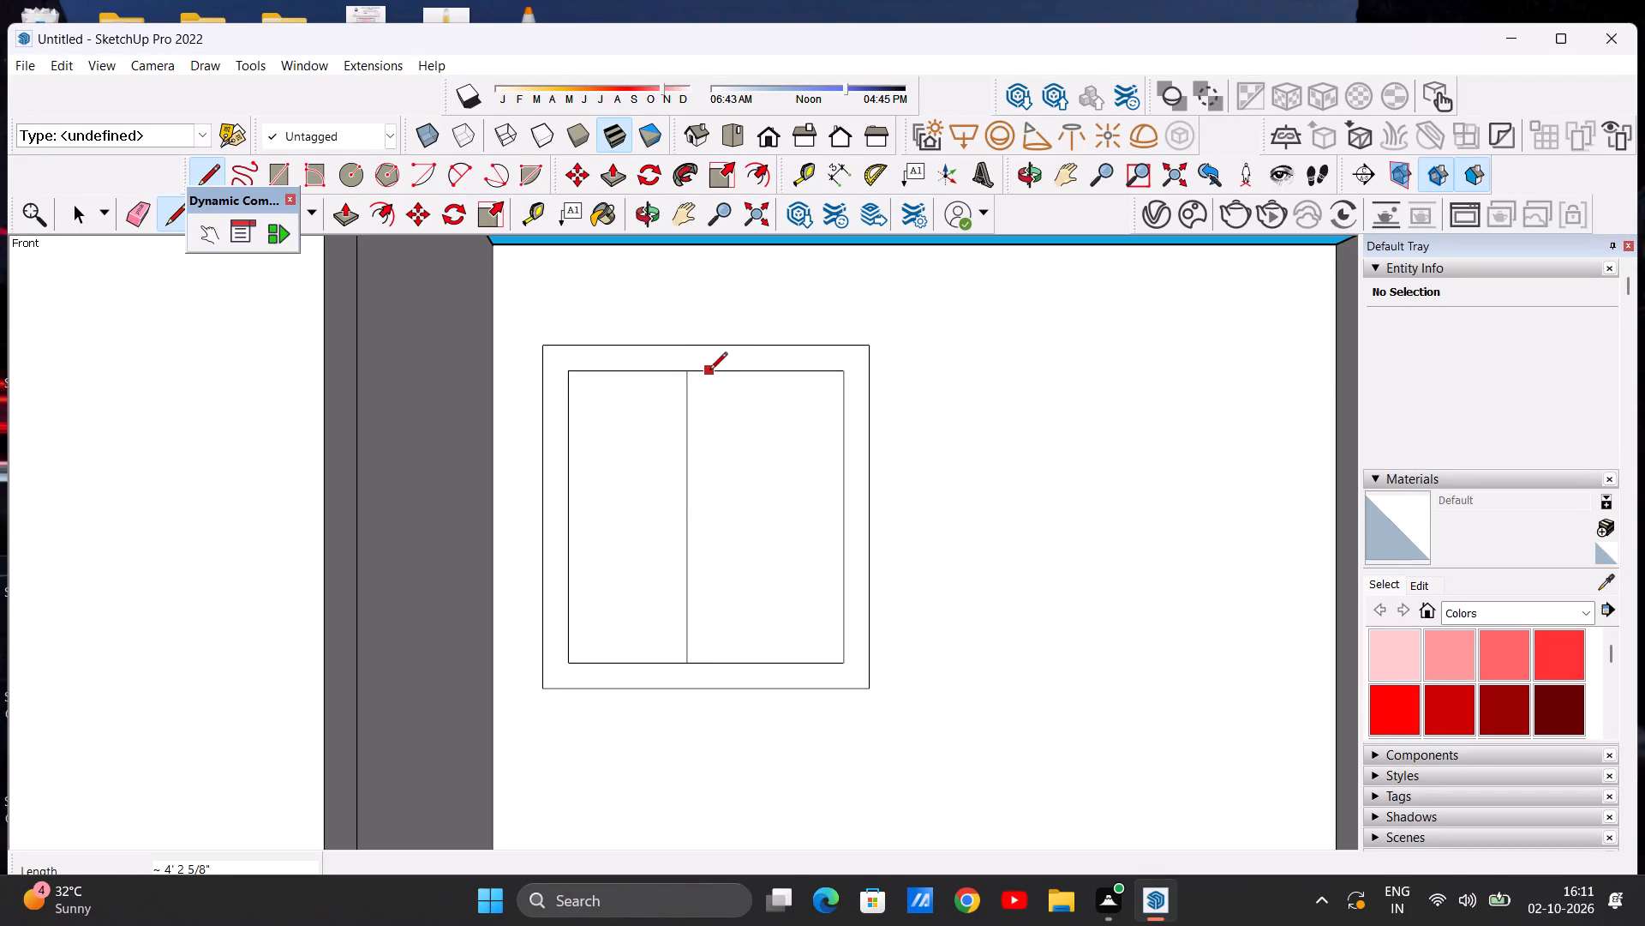
left_click(716, 368)
left_click(715, 663)
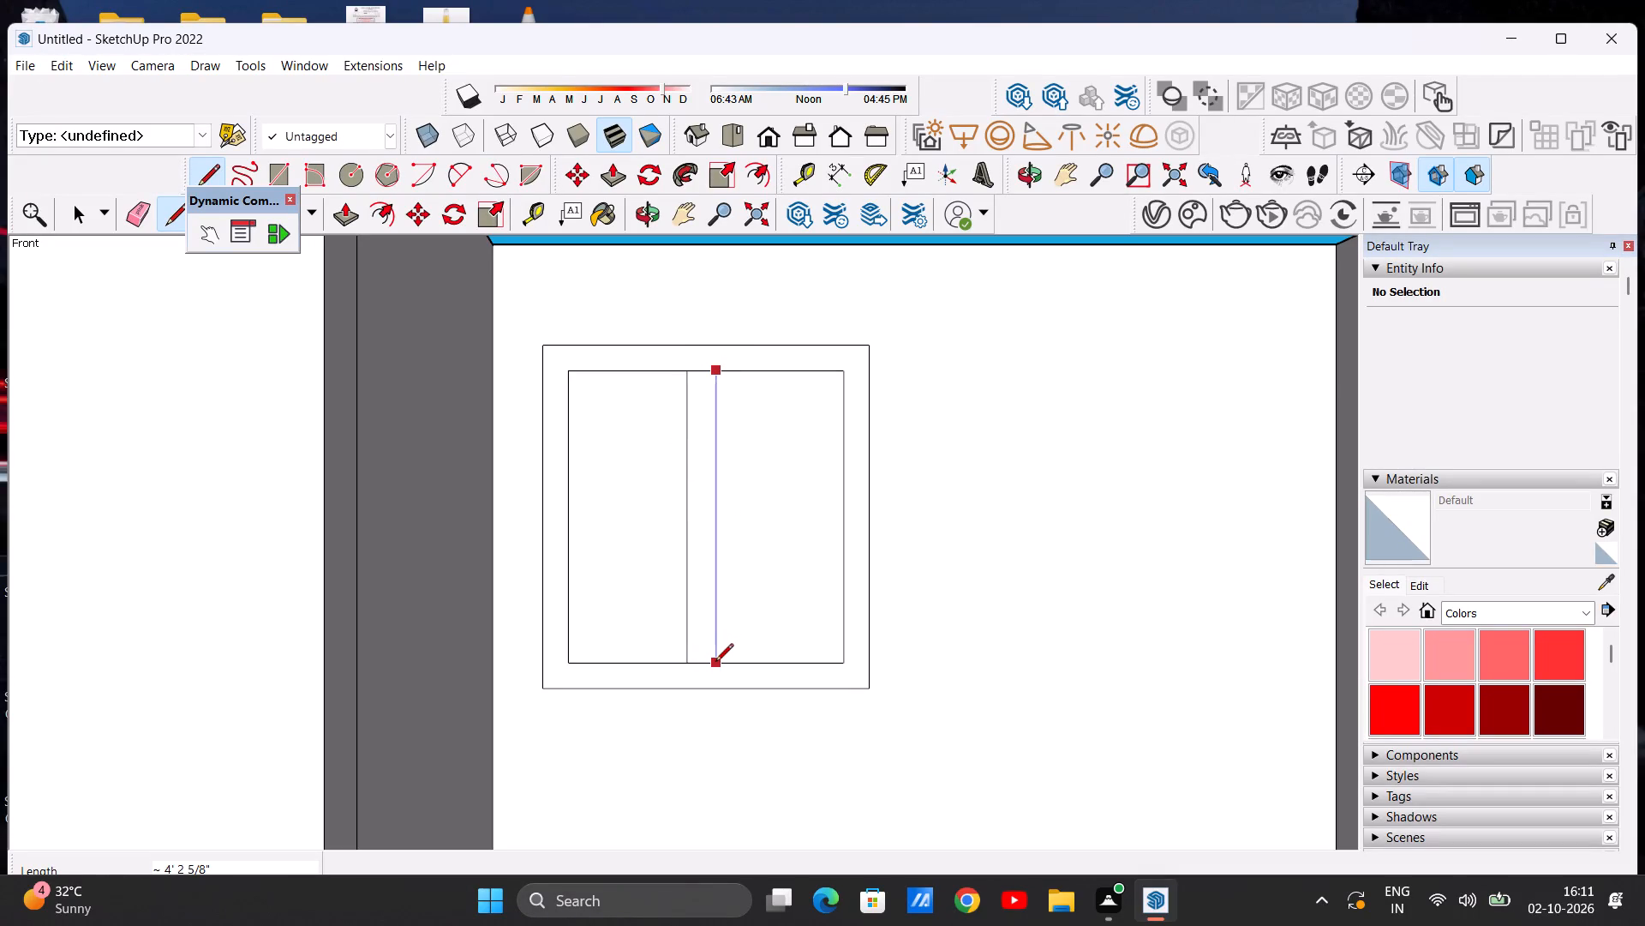
key("space")
Draw a door rectangle about 4' 2" wide and 8' 9 5/8" high on the porch's back wall, rising from the floor beside the window.
scroll(708, 539, "down", 5)
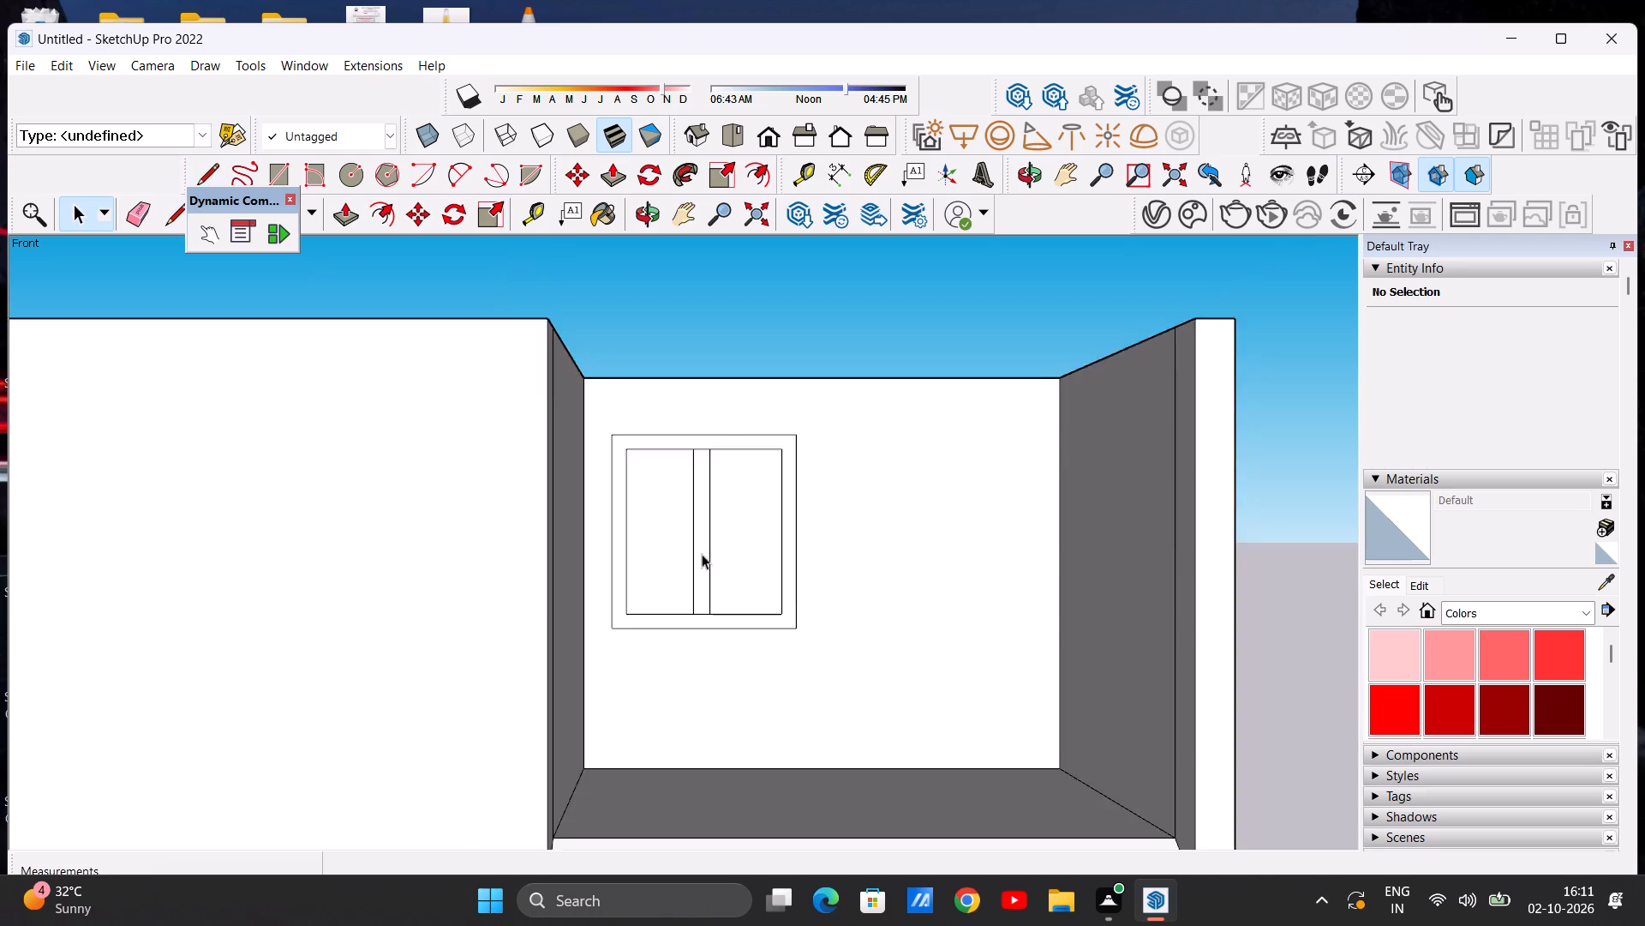
scroll(702, 554, "down", 4)
scroll(968, 504, "up", 5)
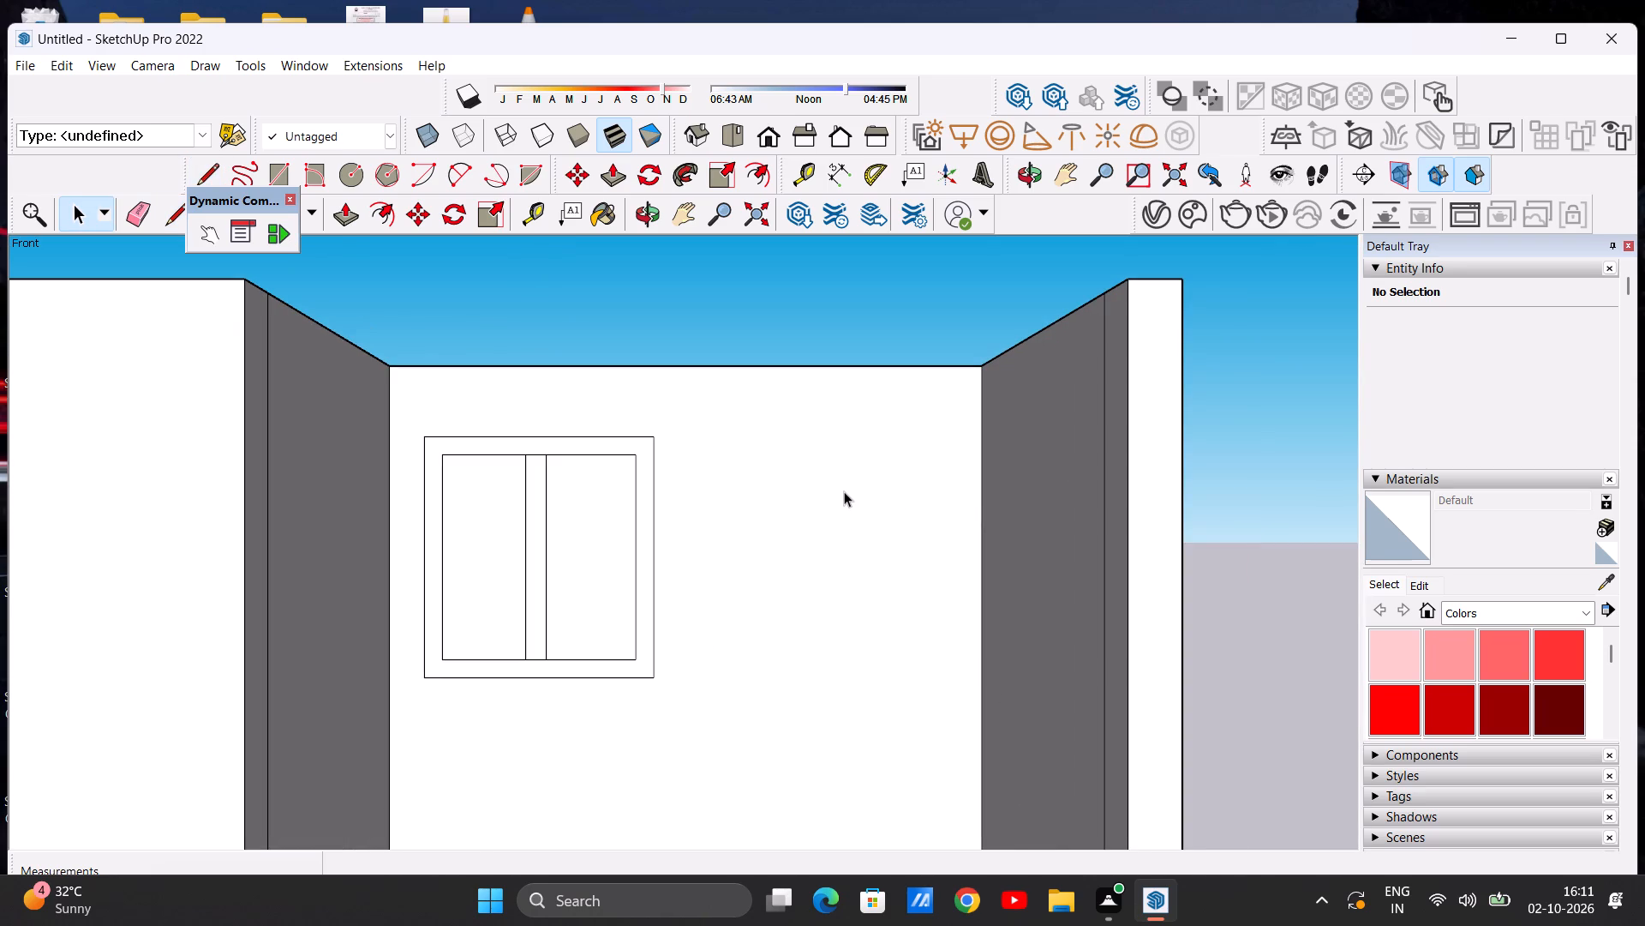
key("r")
scroll(748, 536, "down", 4)
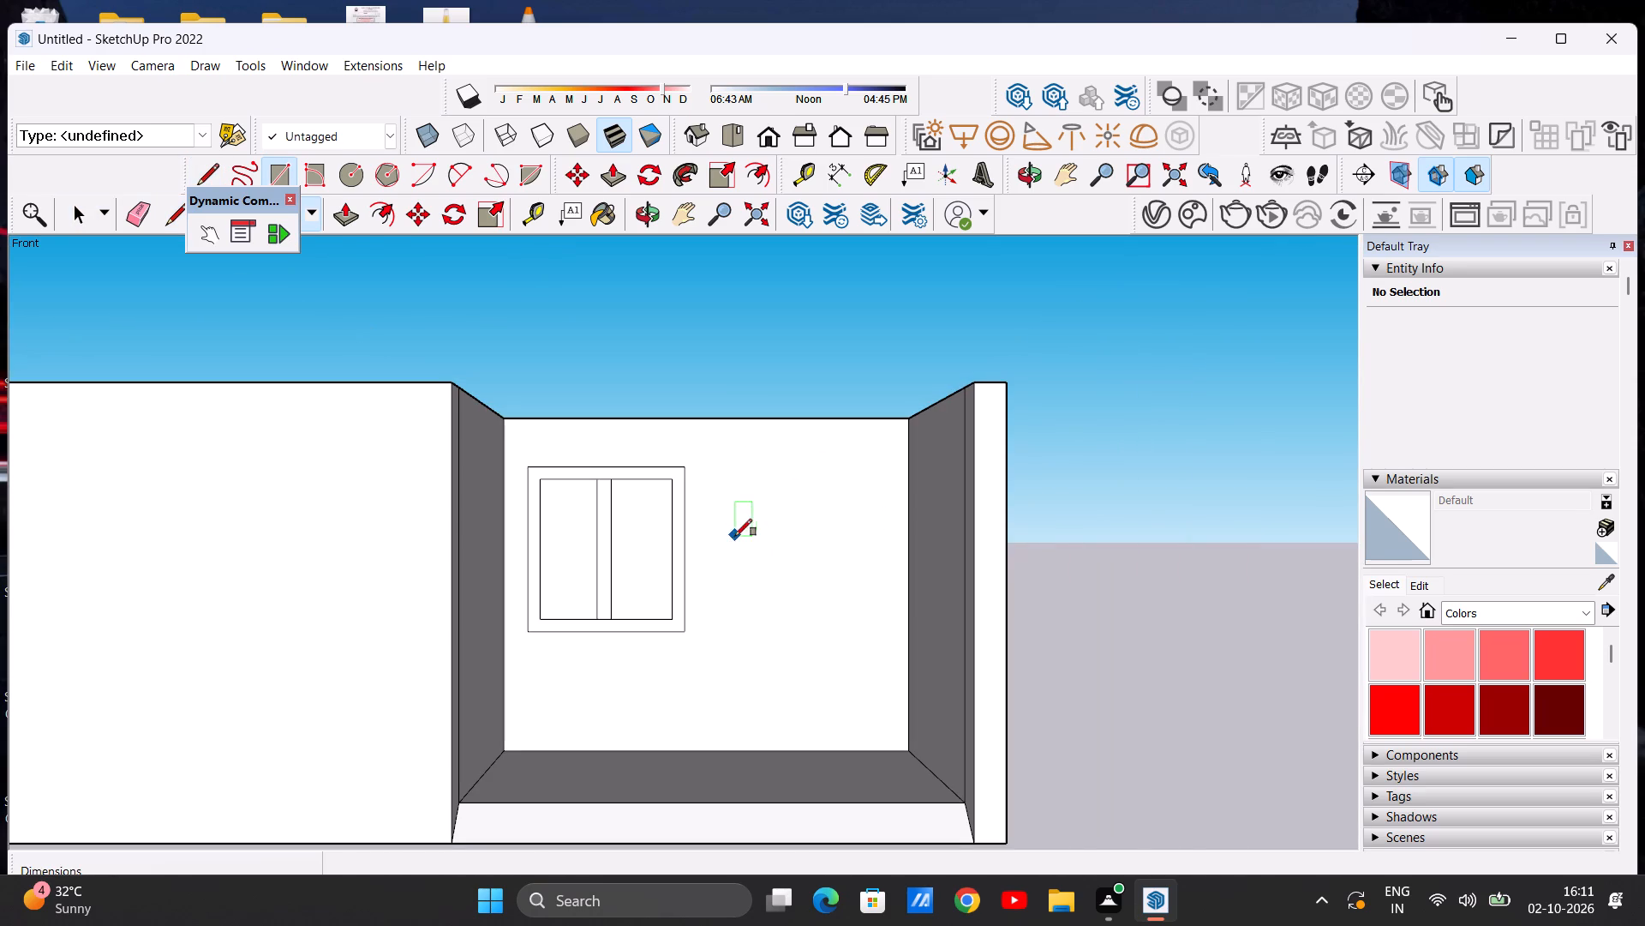
scroll(795, 749, "up", 2)
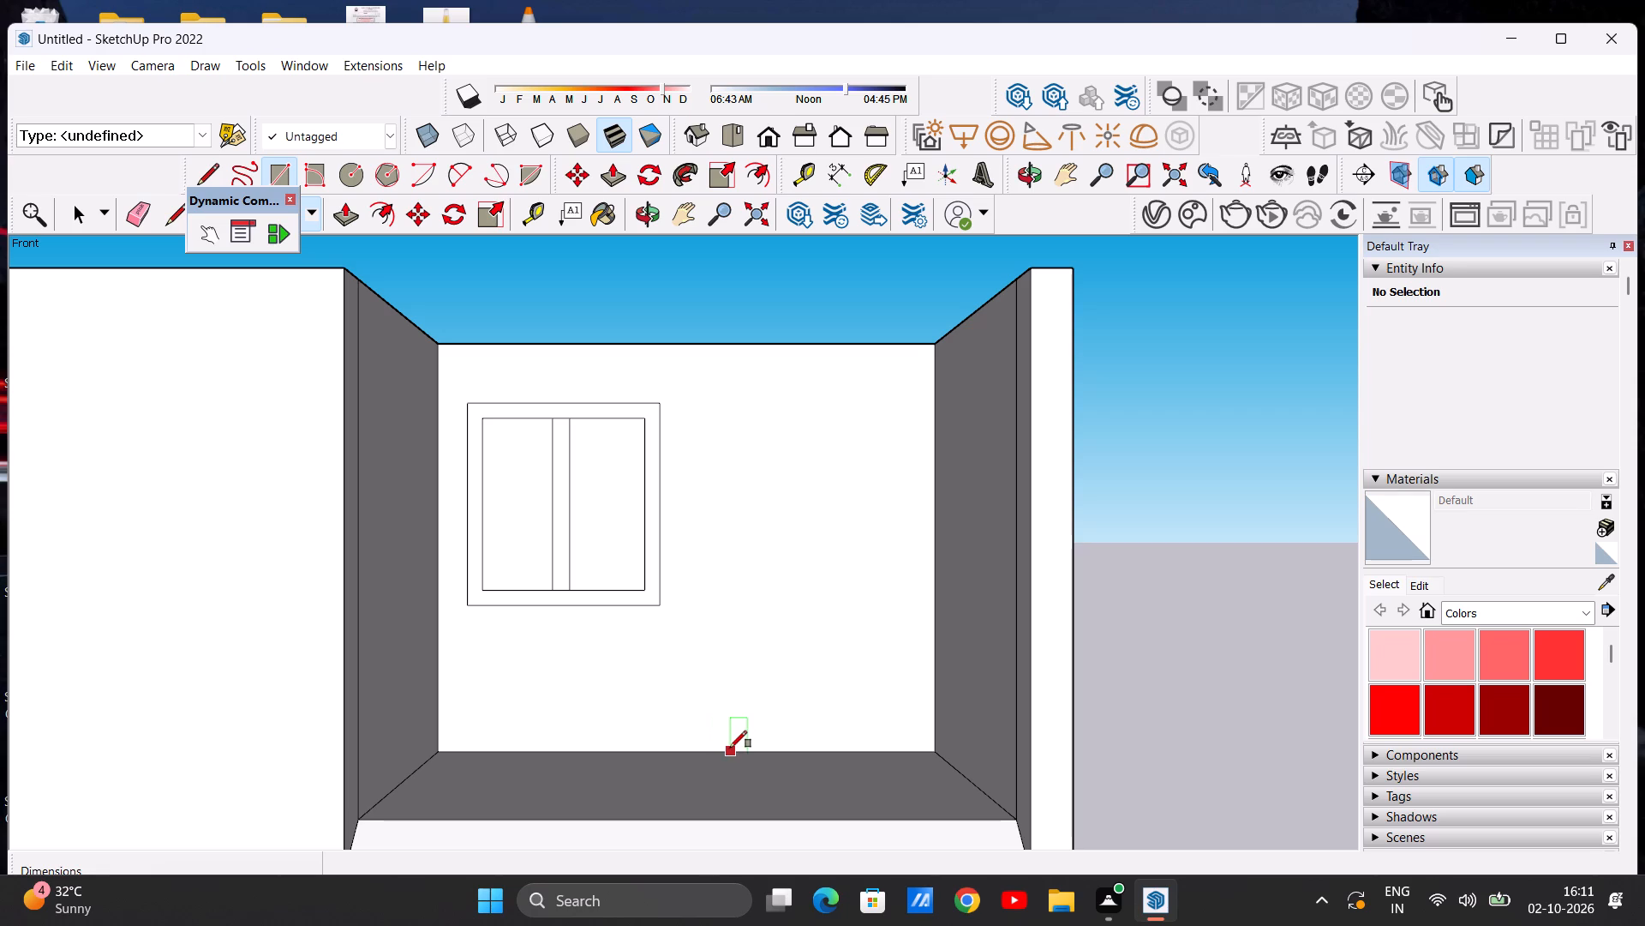
left_click(730, 747)
left_click(900, 393)
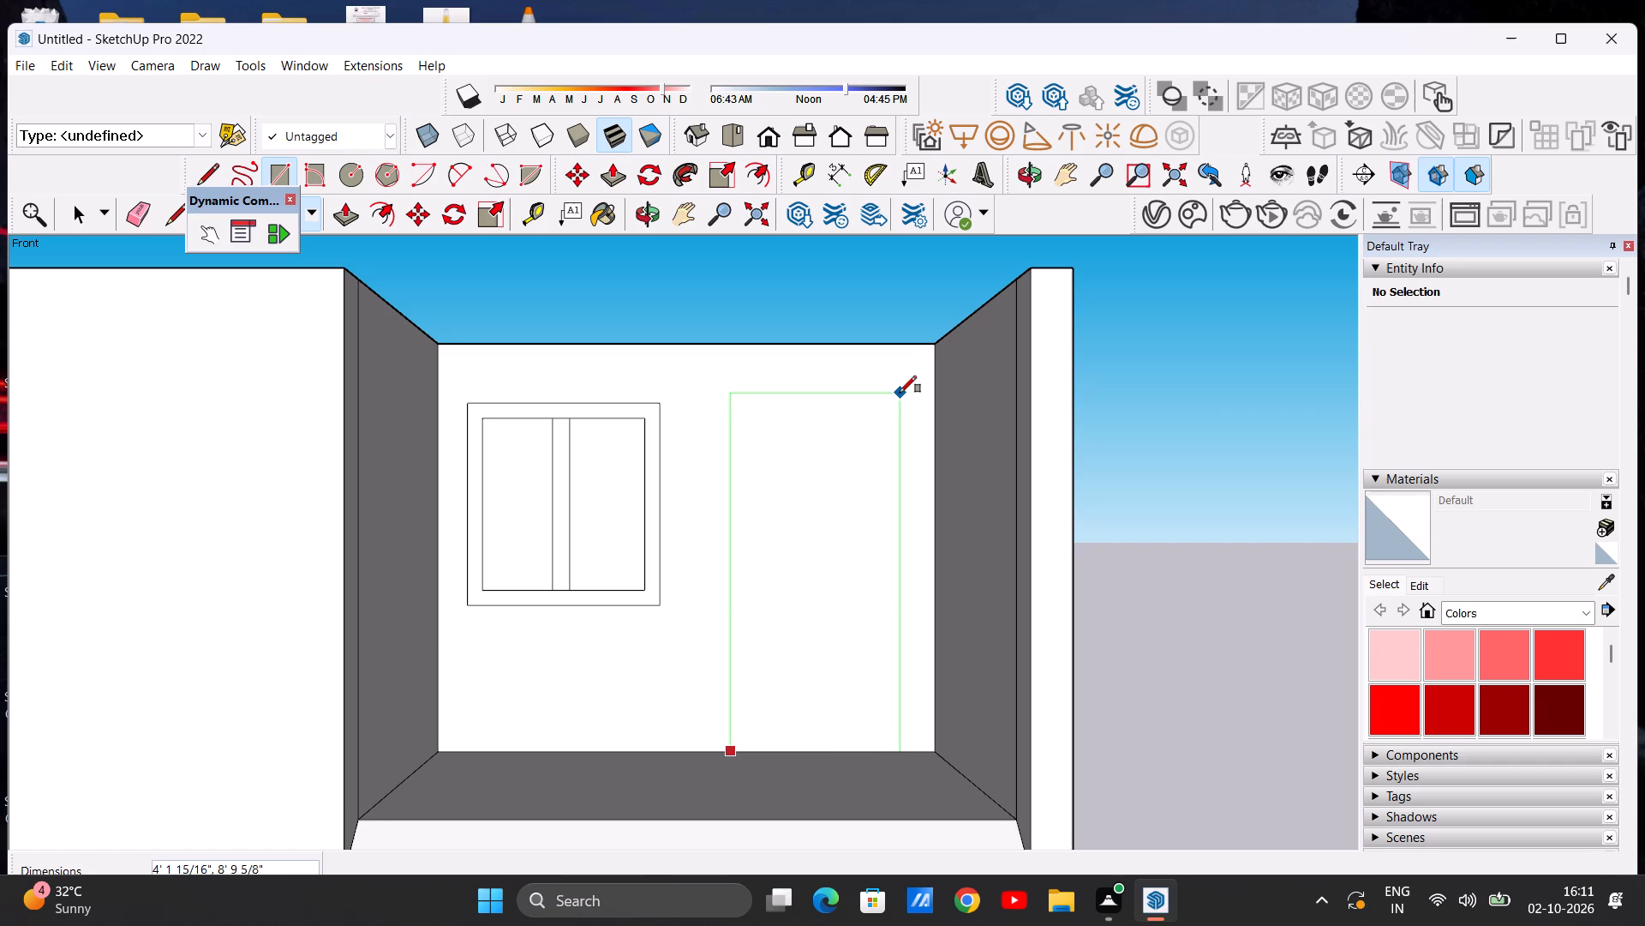
key("space")
key("space")
Erase the window's two mullion lines and its inner frame outline, keeping only the outer rectangle.
scroll(692, 436, "down", 4)
middle_click_drag(739, 422, 645, 586)
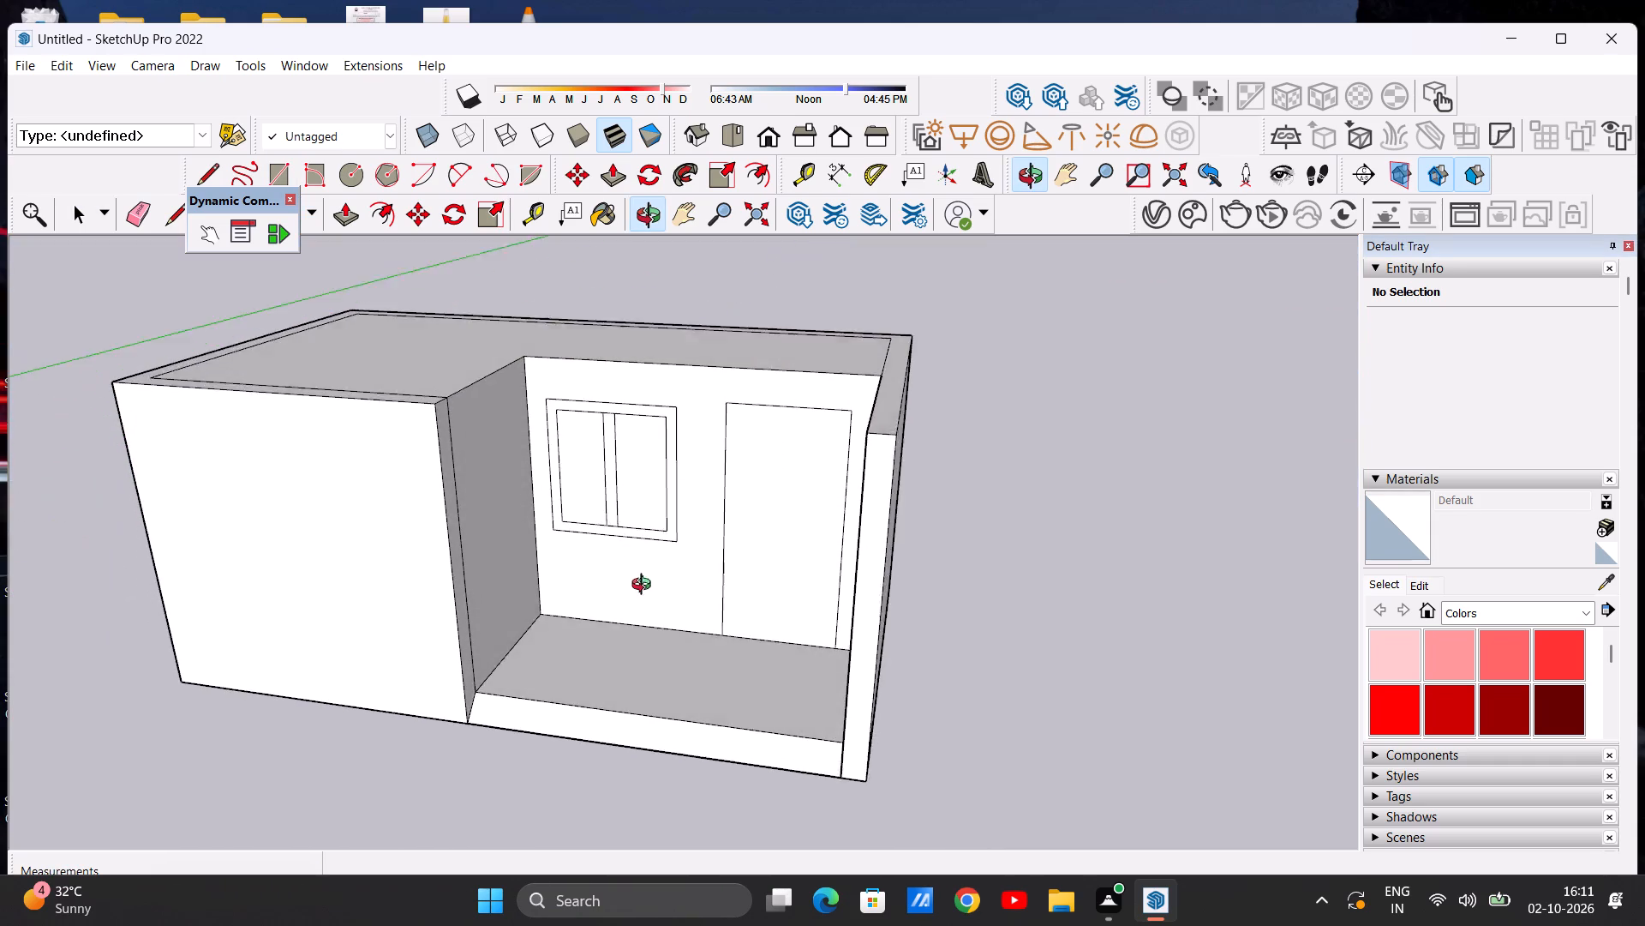
middle_click_drag(645, 586, 645, 606)
scroll(641, 498, "up", 4)
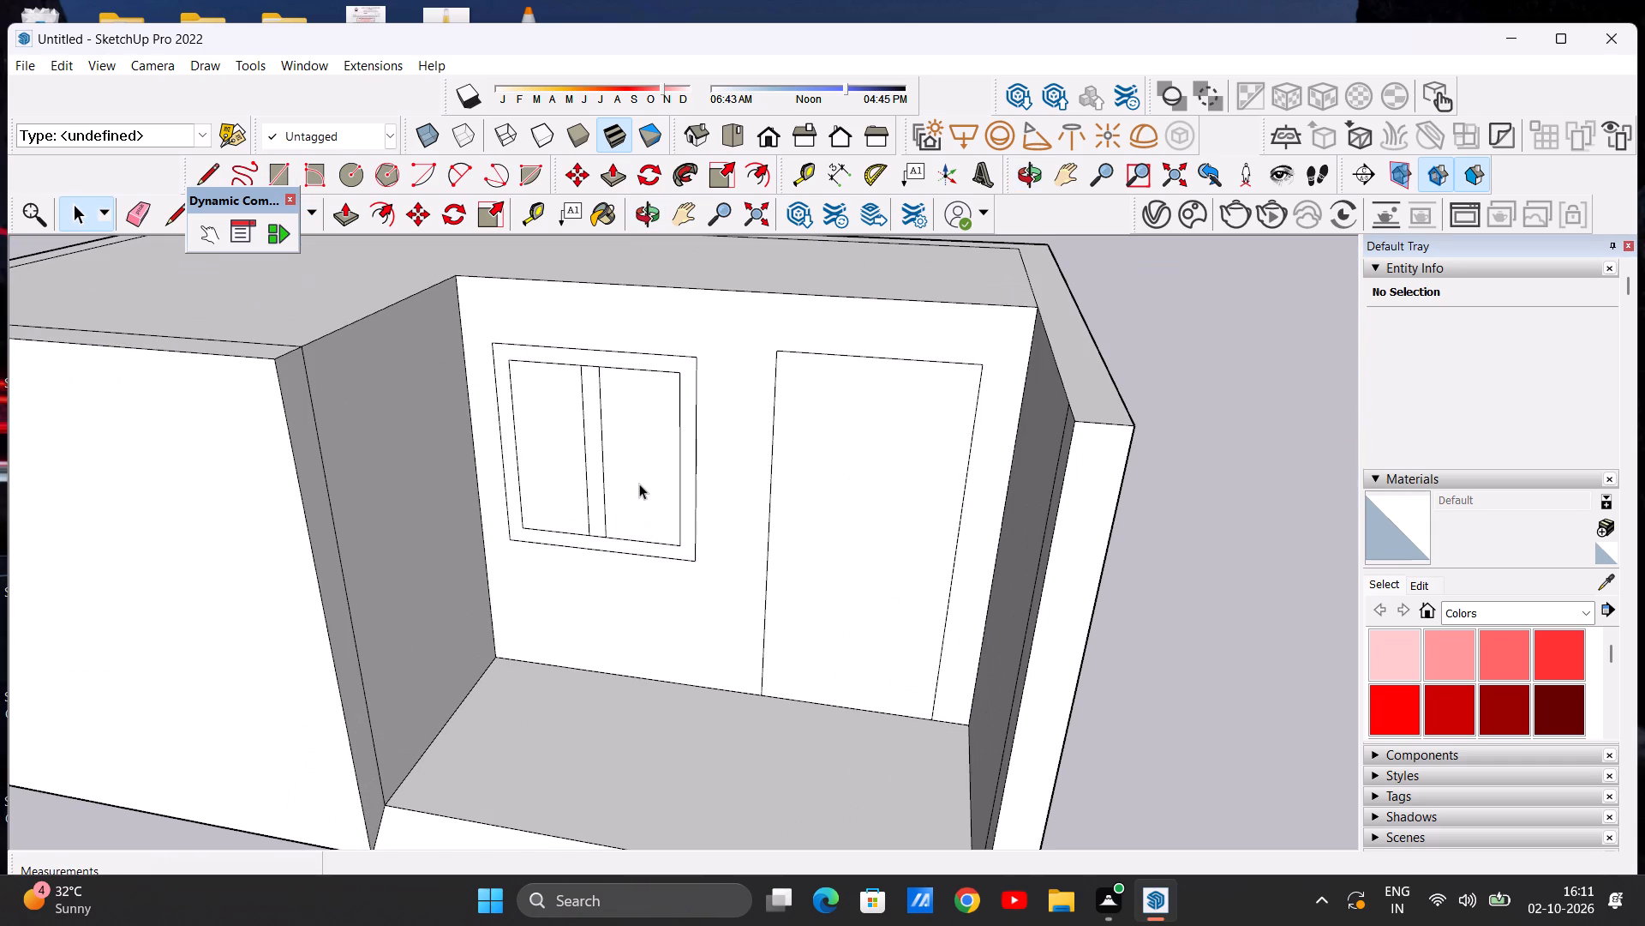
key("e")
left_click_drag(583, 363, 601, 400)
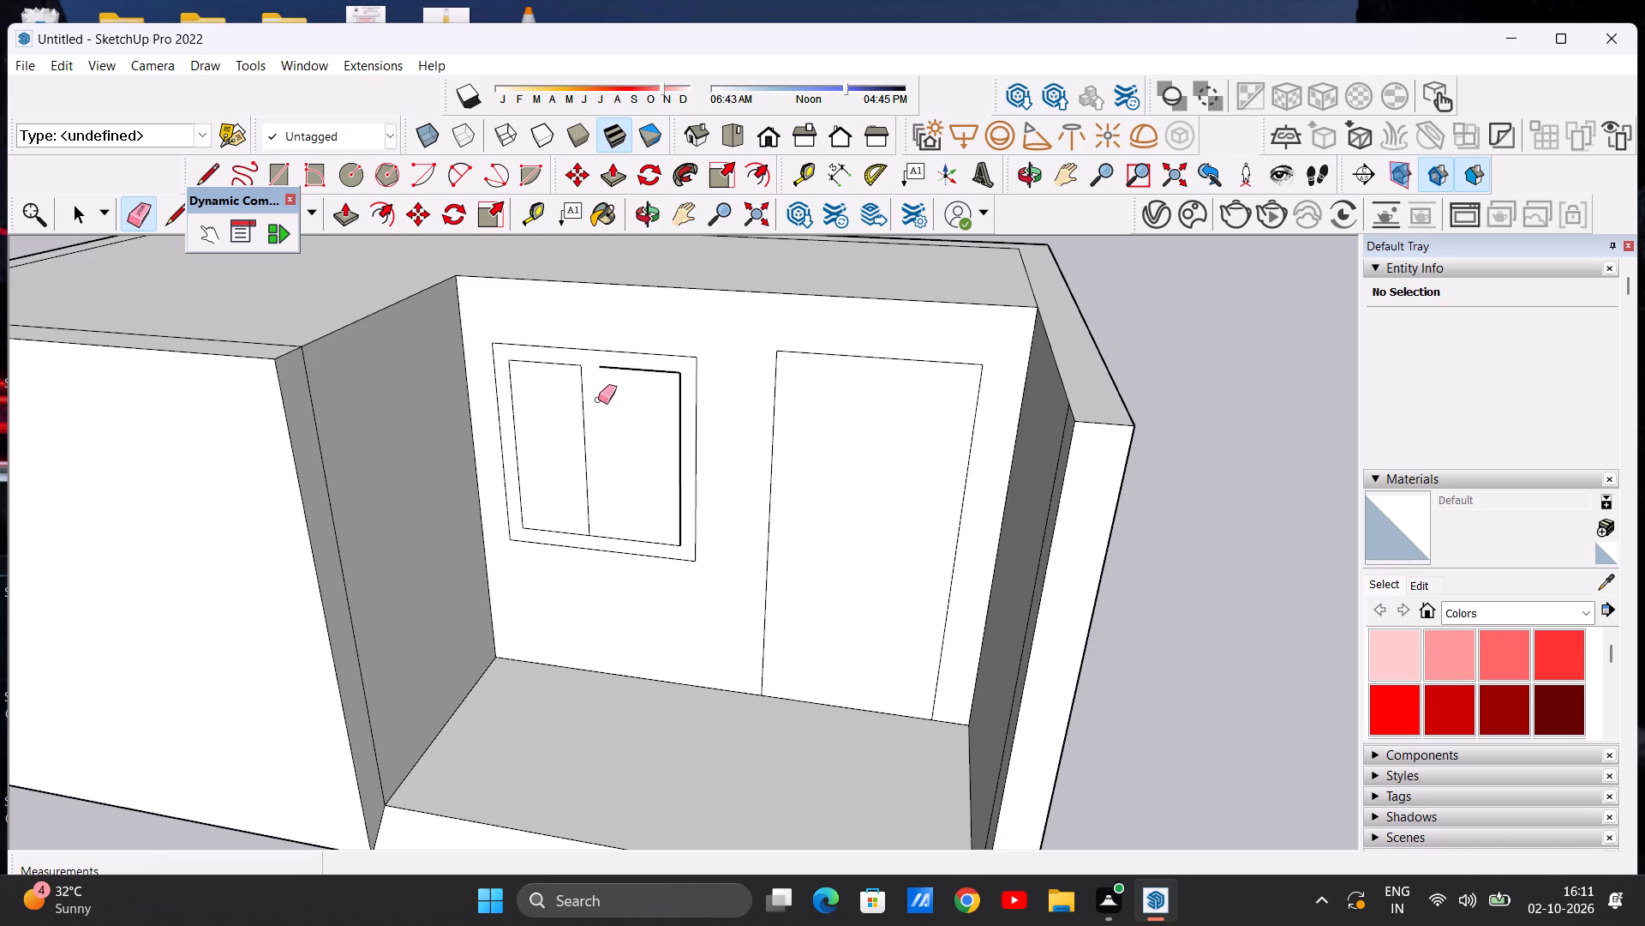
left_click_drag(559, 358, 590, 417)
left_click_drag(649, 367, 655, 388)
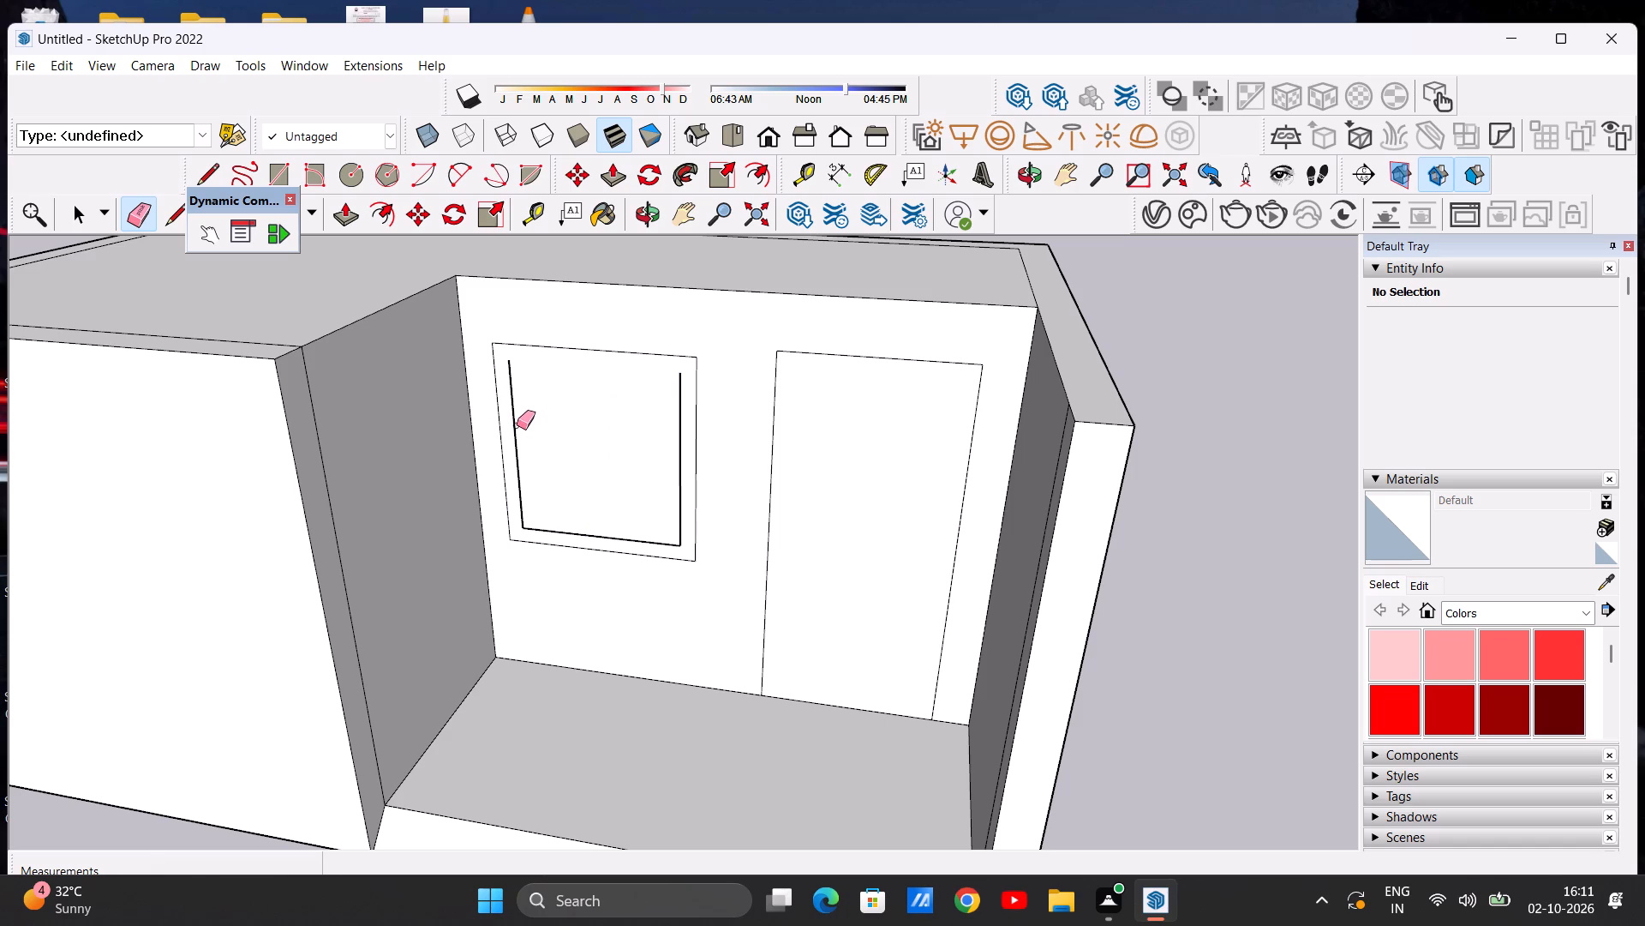
left_click(517, 424)
left_click(515, 425)
left_click(679, 434)
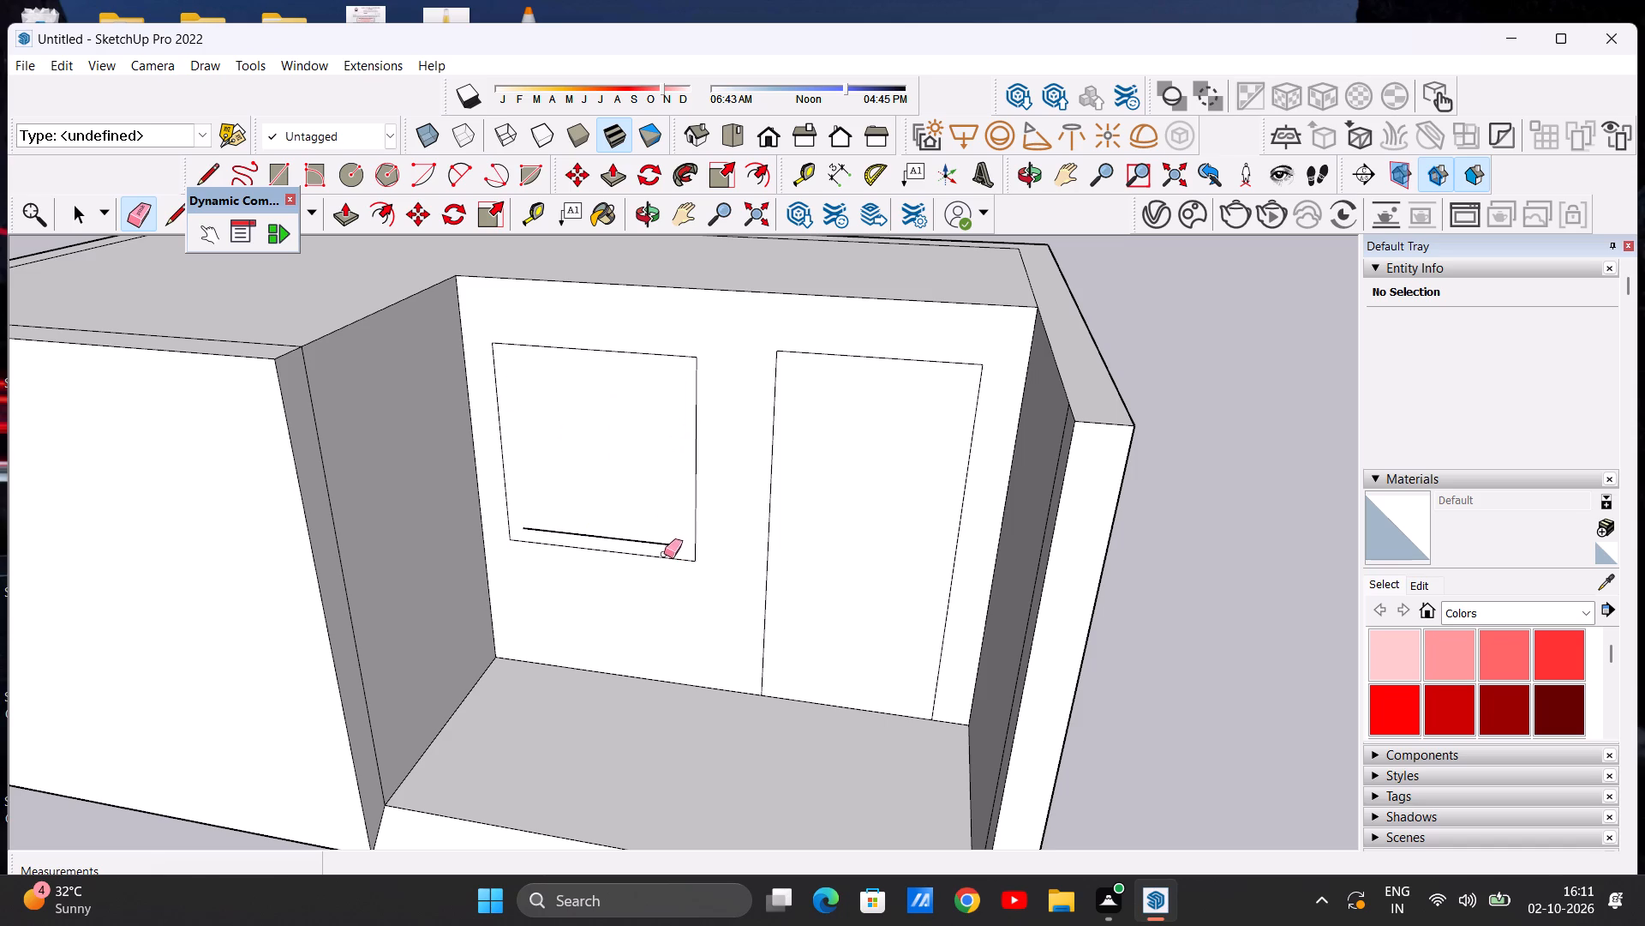
left_click(661, 544)
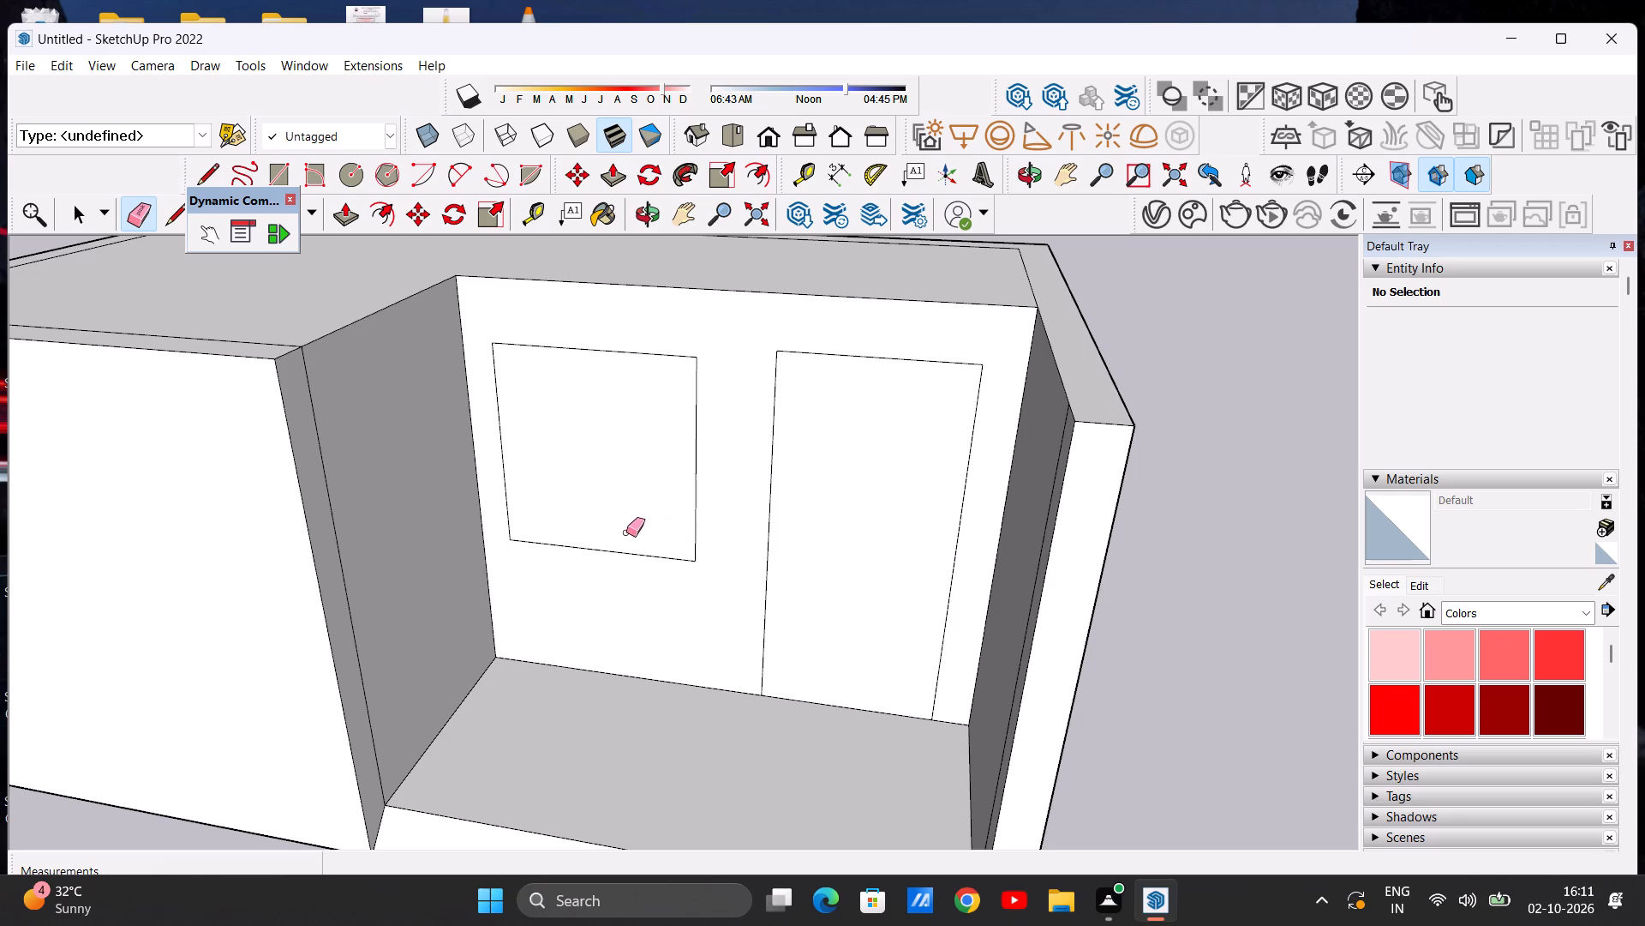
key("space")
Offset the window rectangle's outline inward by about 4 5/16" to form the frame.
scroll(660, 466, "down", 4)
middle_click_drag(721, 438, 609, 425)
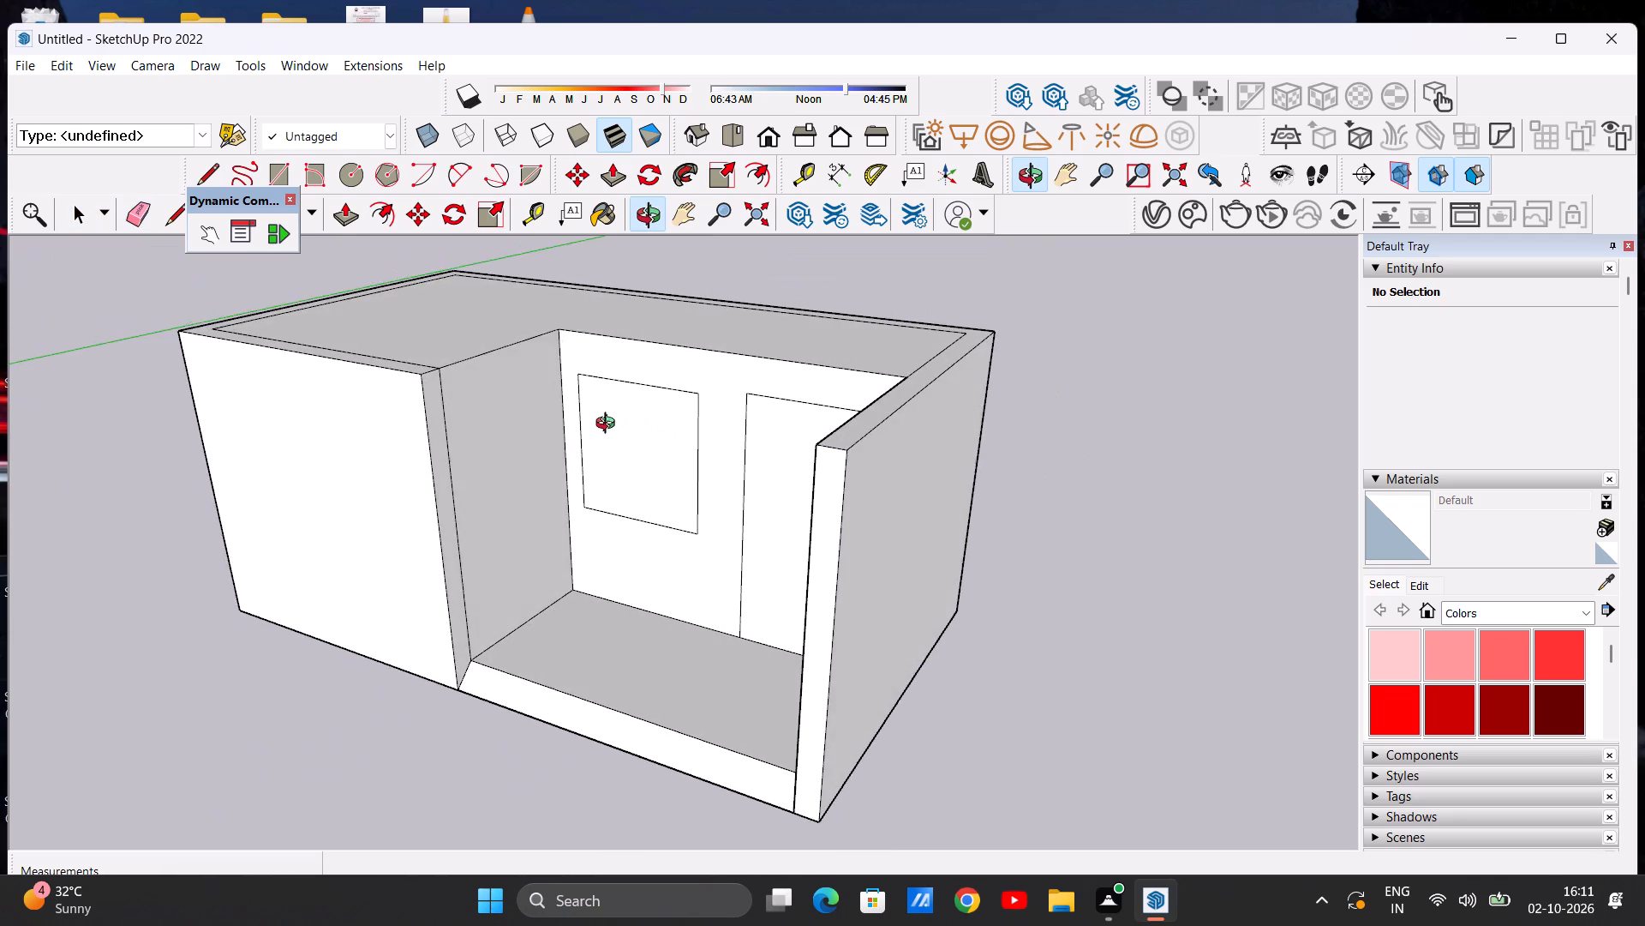
middle_click_drag(609, 425, 826, 399)
middle_click_drag(664, 488, 688, 429)
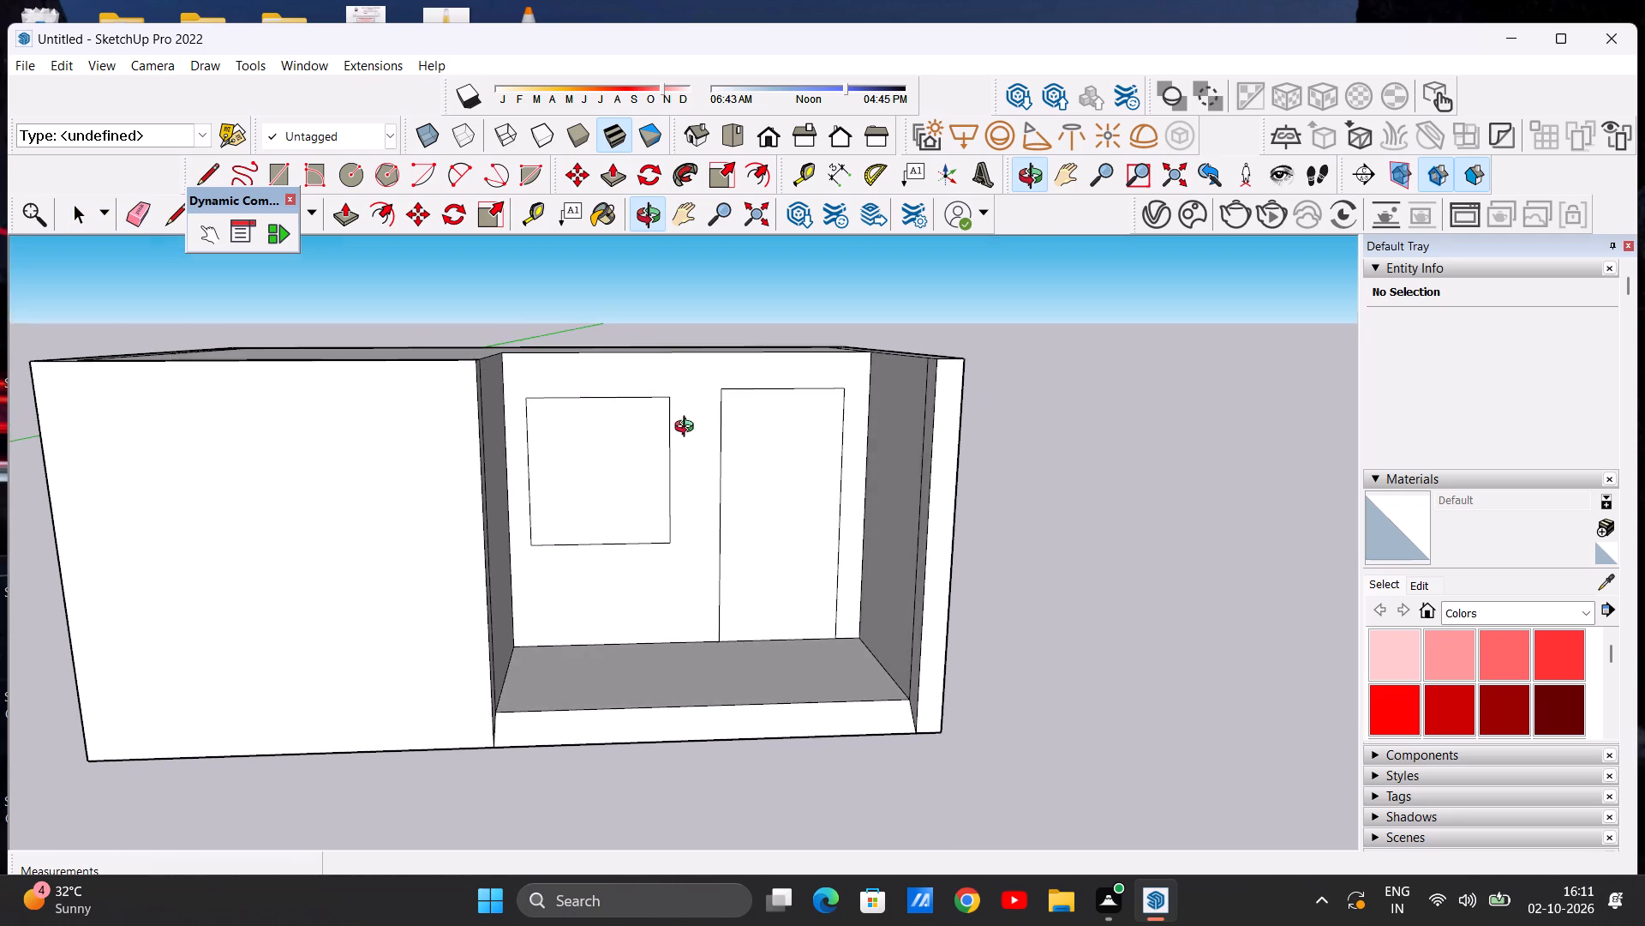
middle_click_drag(688, 429, 643, 459)
middle_click_drag(595, 470, 602, 467)
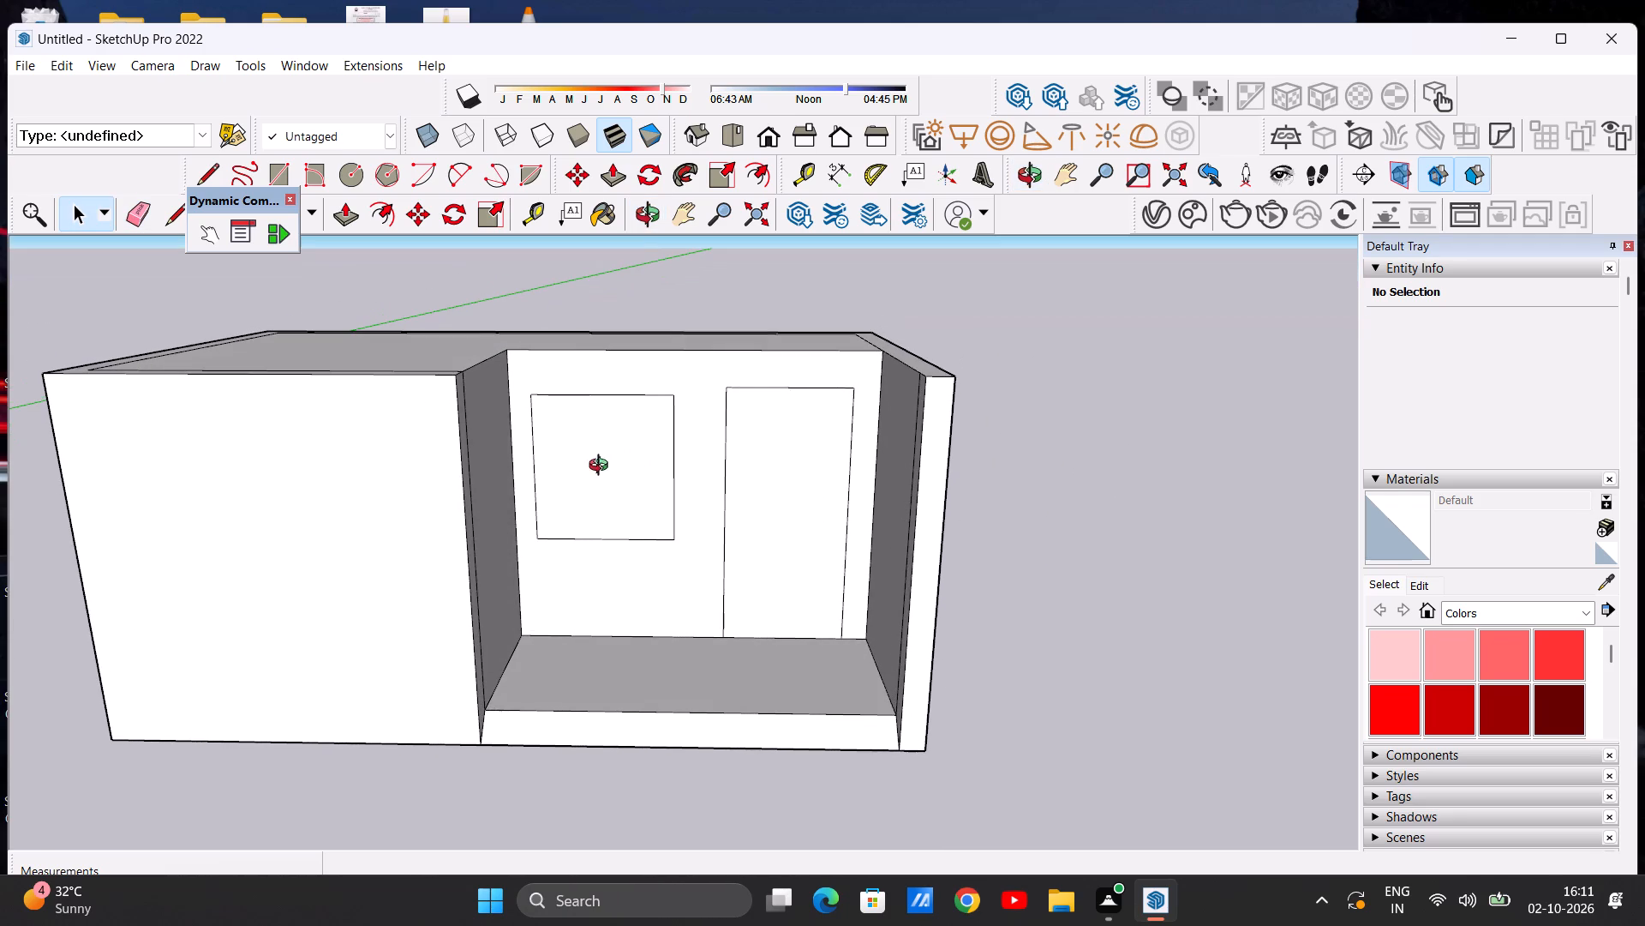
middle_click_drag(602, 467, 631, 449)
scroll(629, 438, "up", 2)
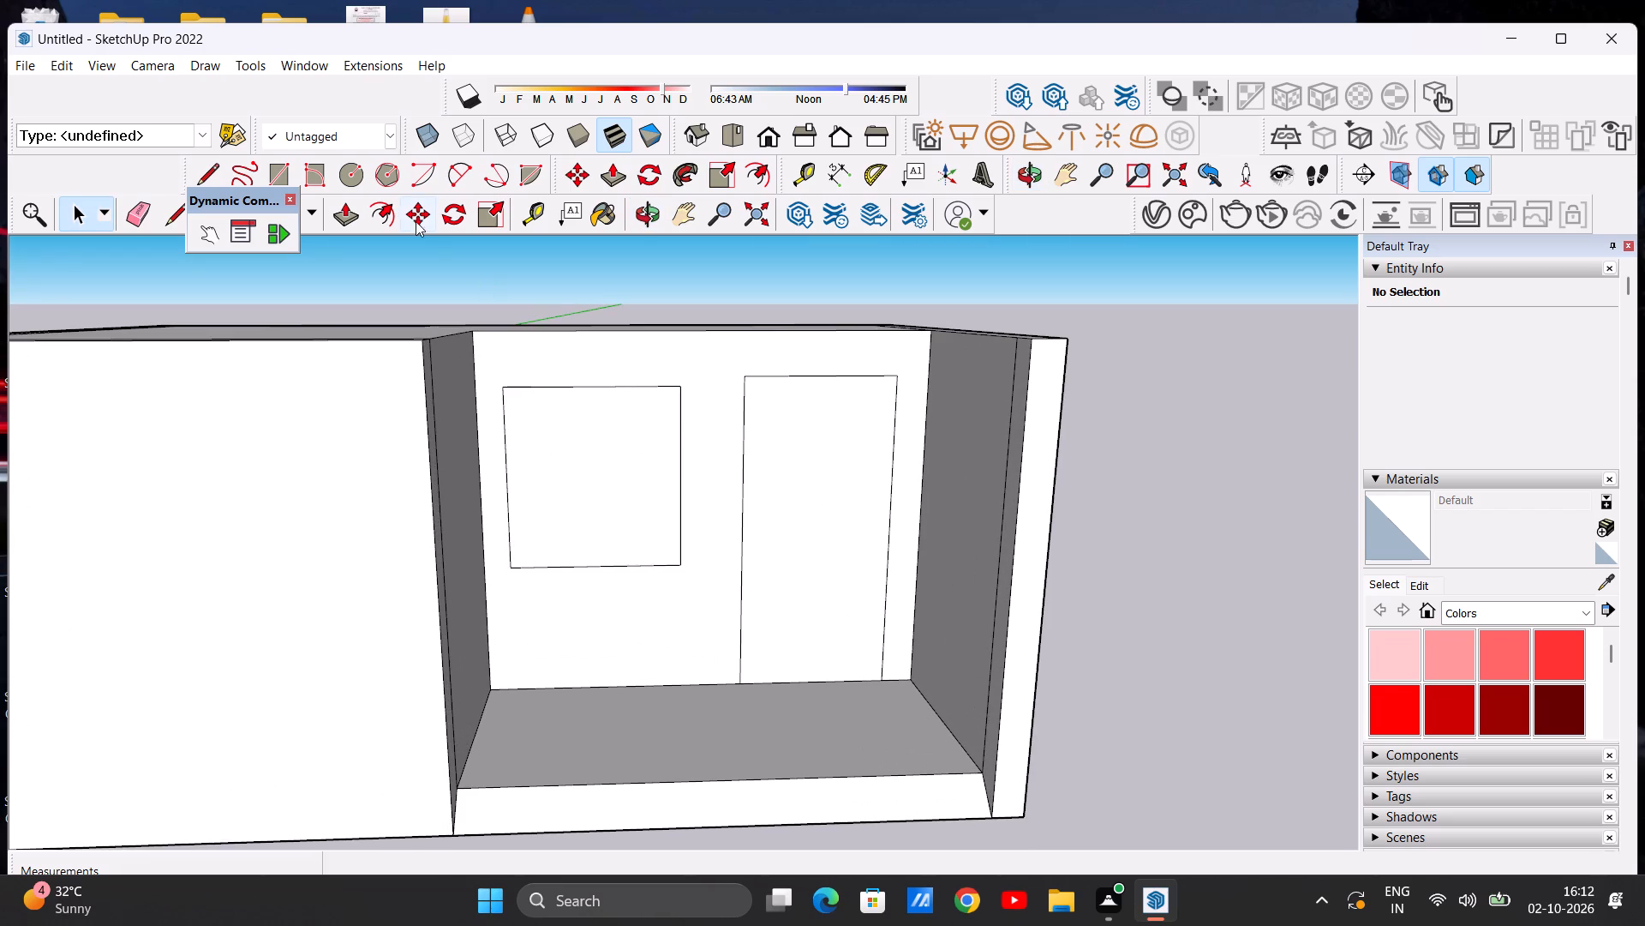
left_click(390, 209)
left_click(595, 395)
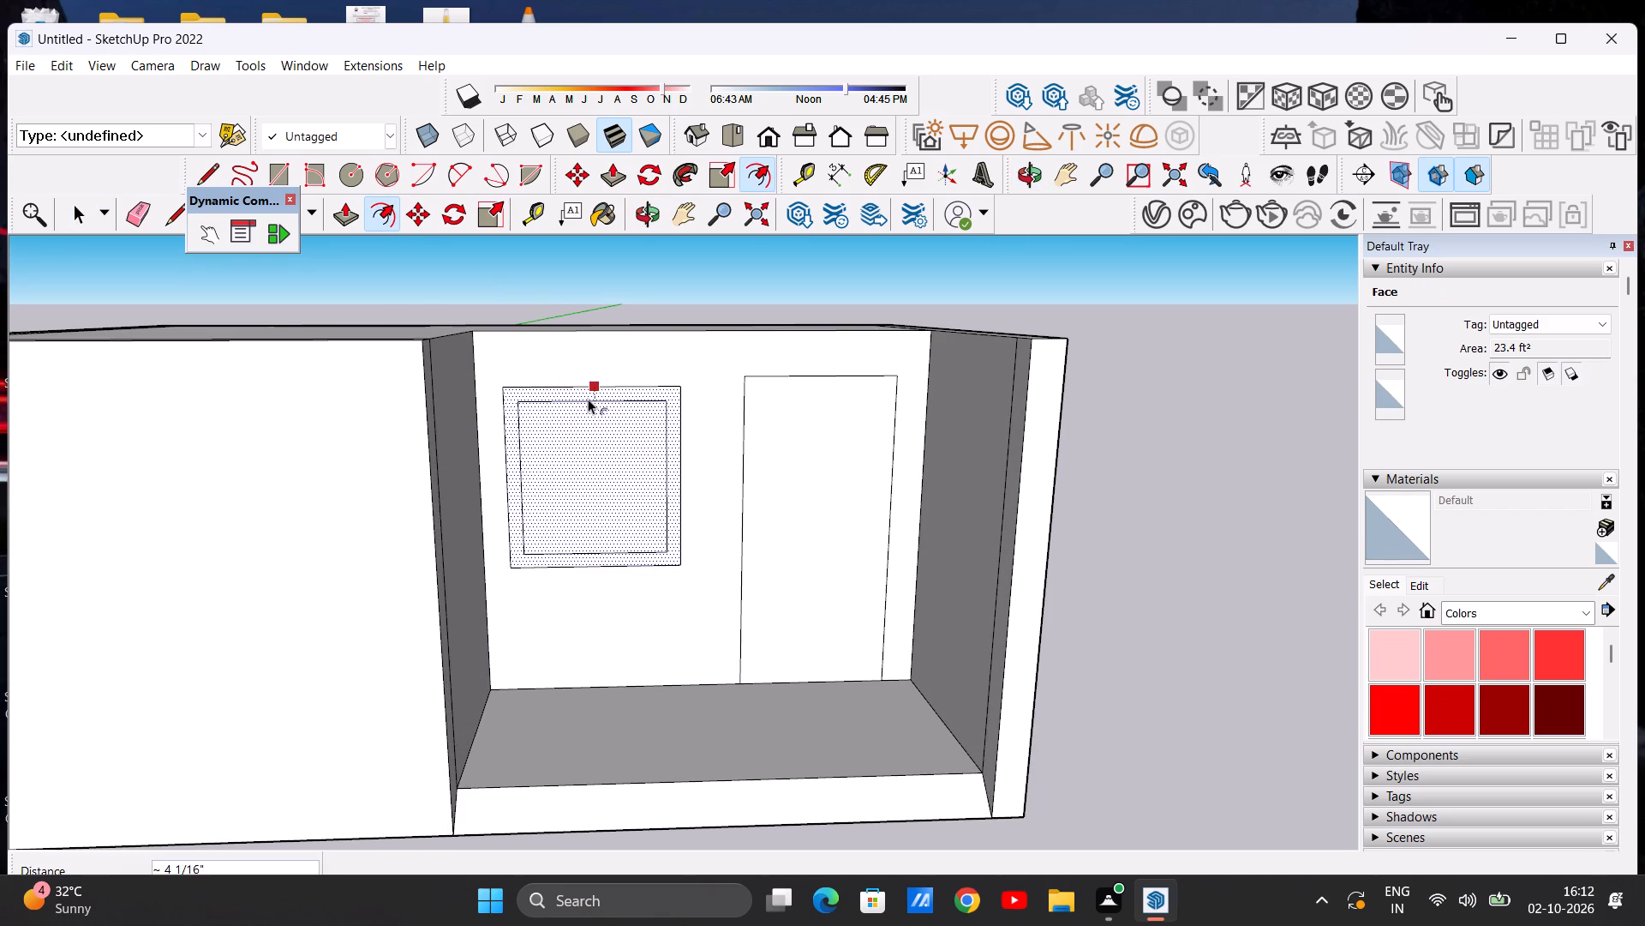
left_click(589, 400)
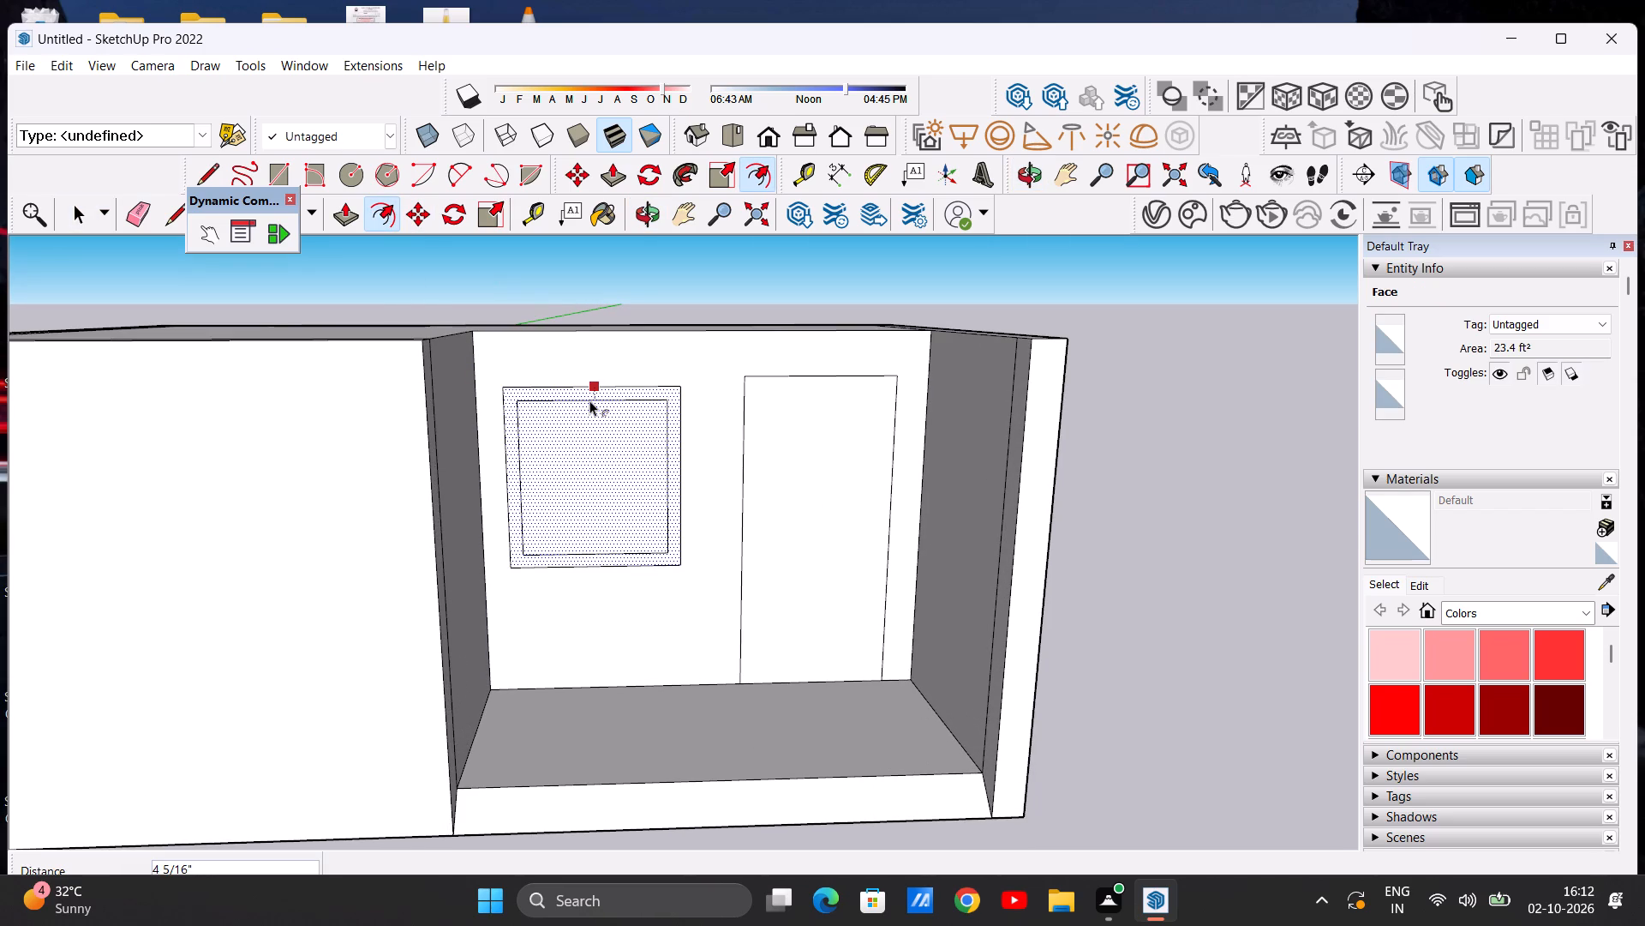
key("space")
key("space")
Draw two closely spaced vertical lines, each about 4' 2 7/8" long, across the inner window rectangle as a central mullion.
key("l")
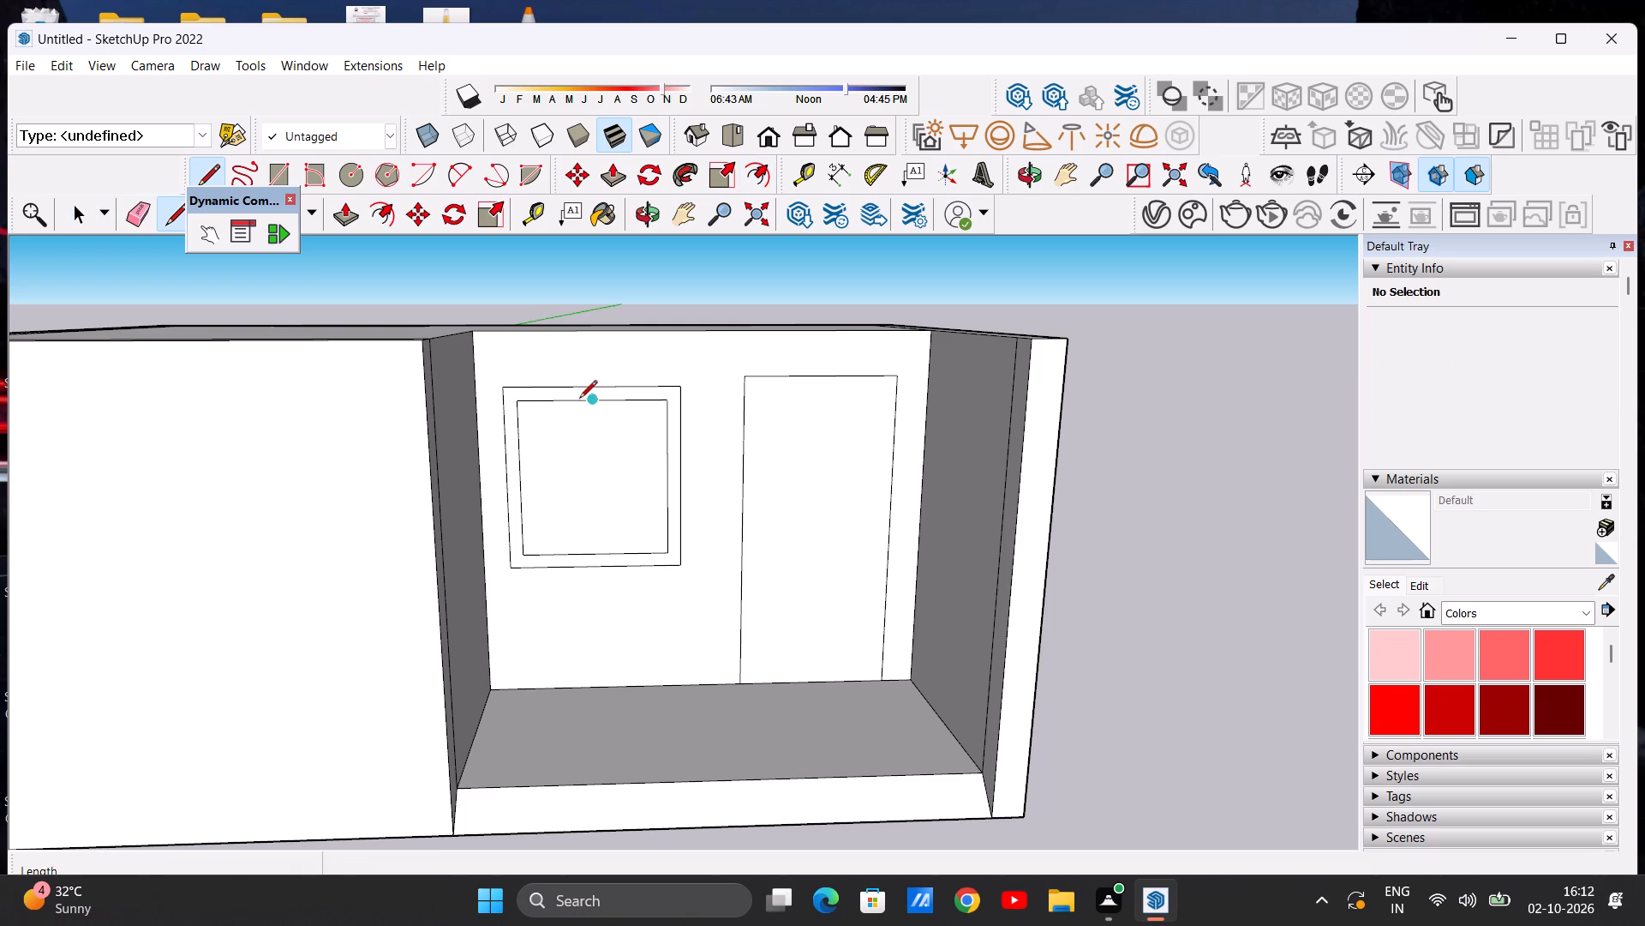
left_click(578, 400)
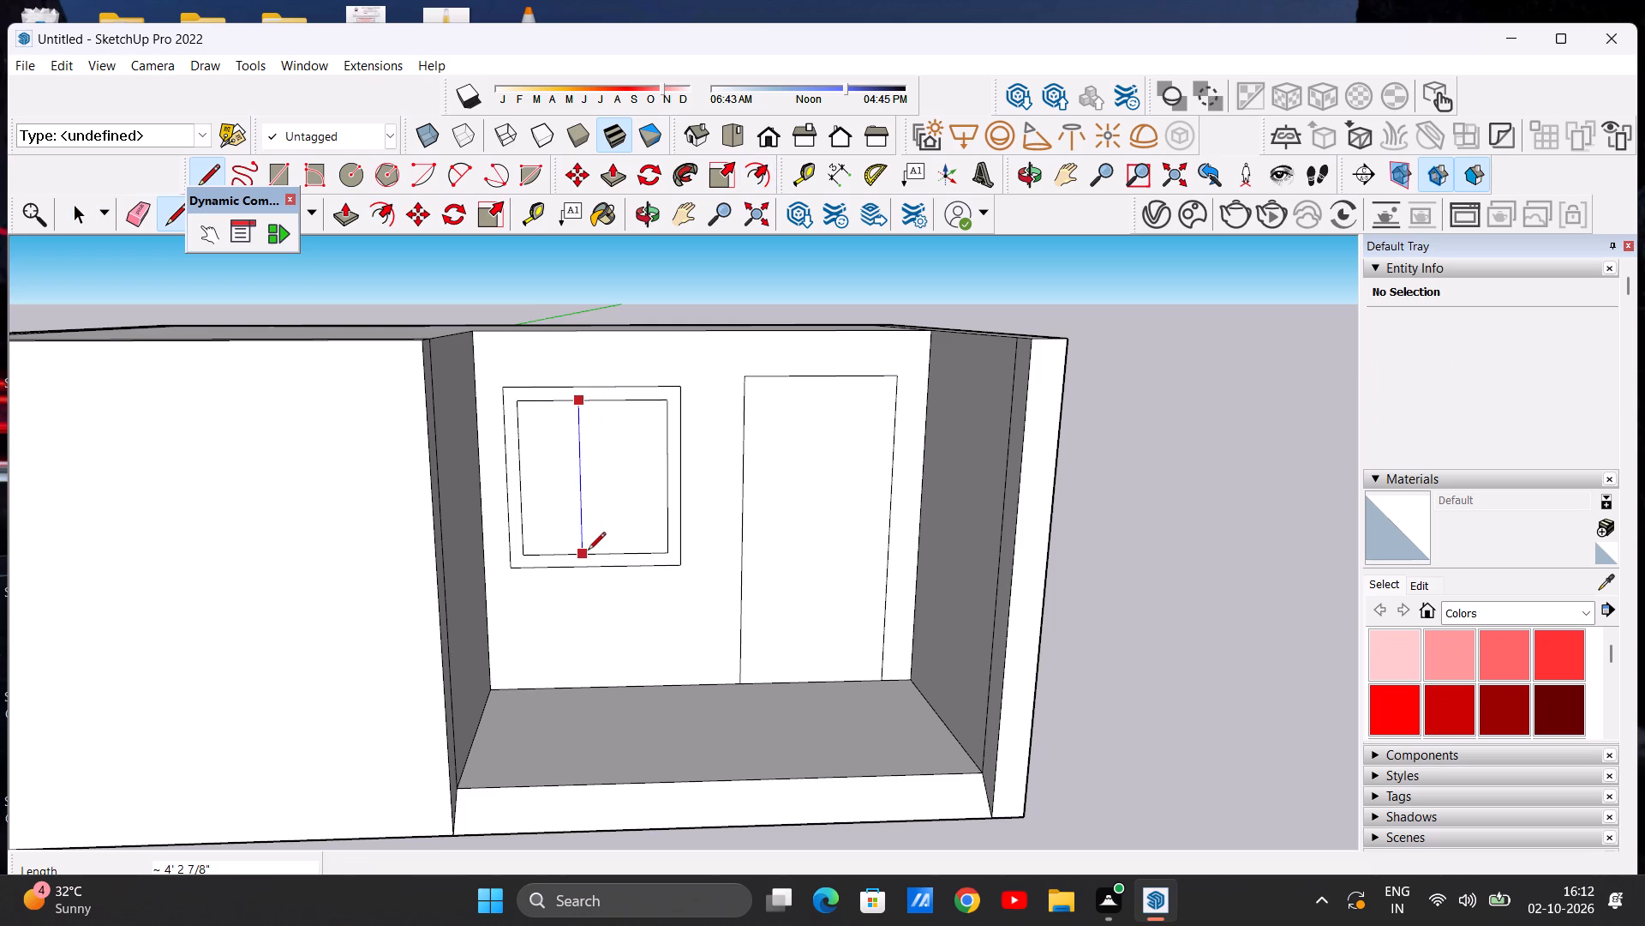
left_click(588, 551)
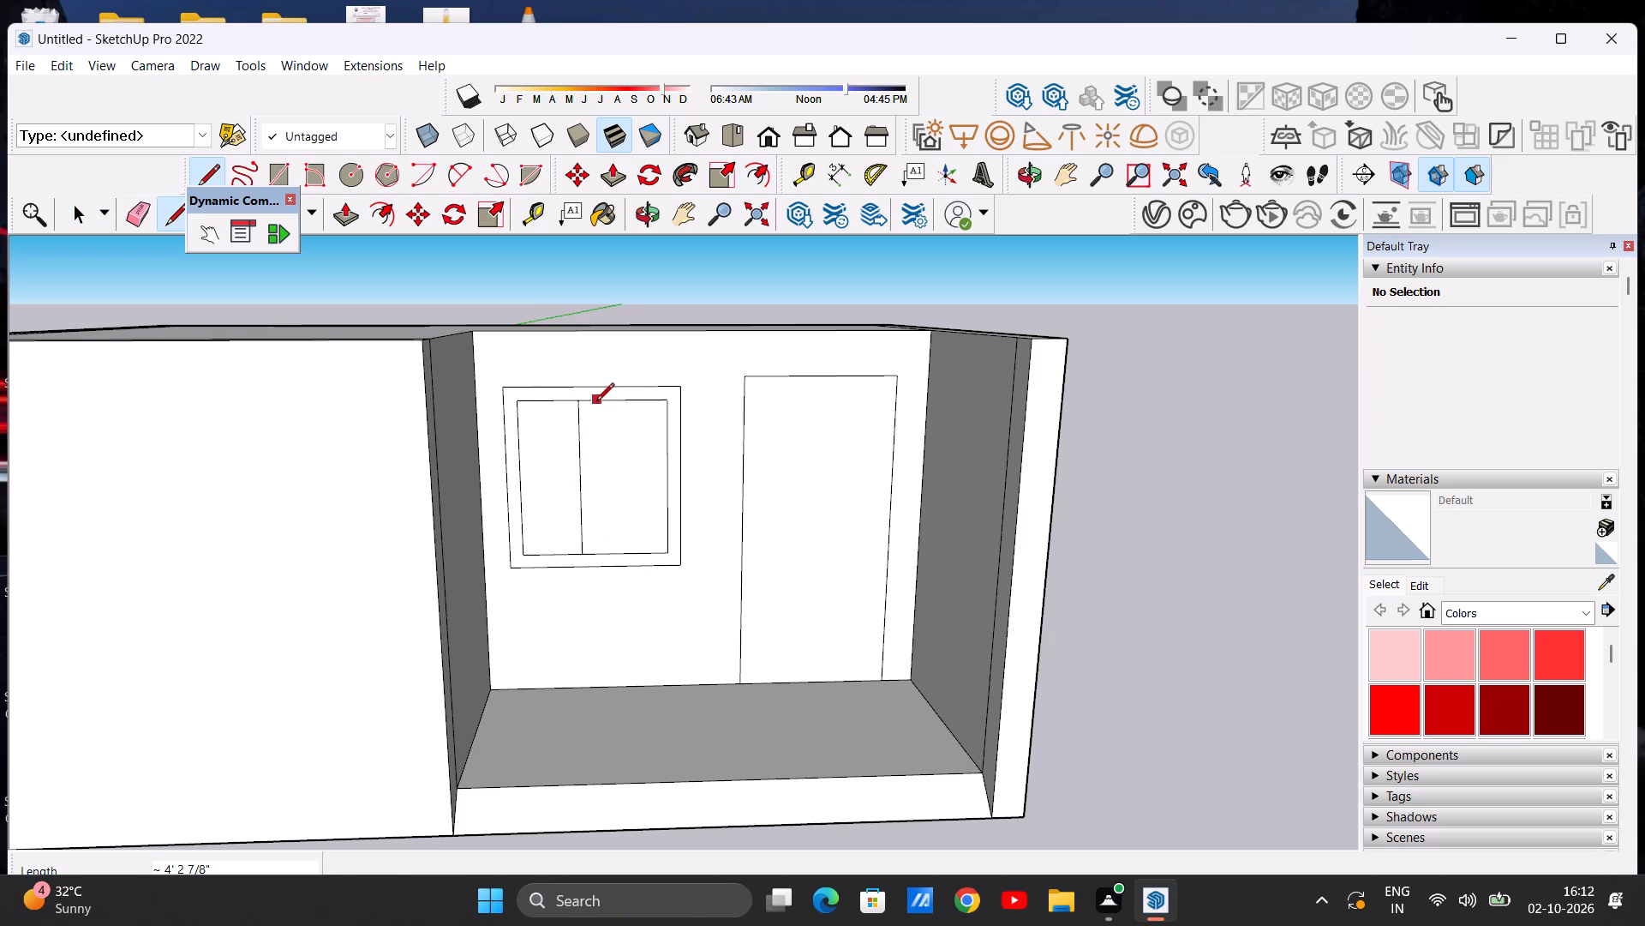
left_click(595, 406)
left_click(596, 553)
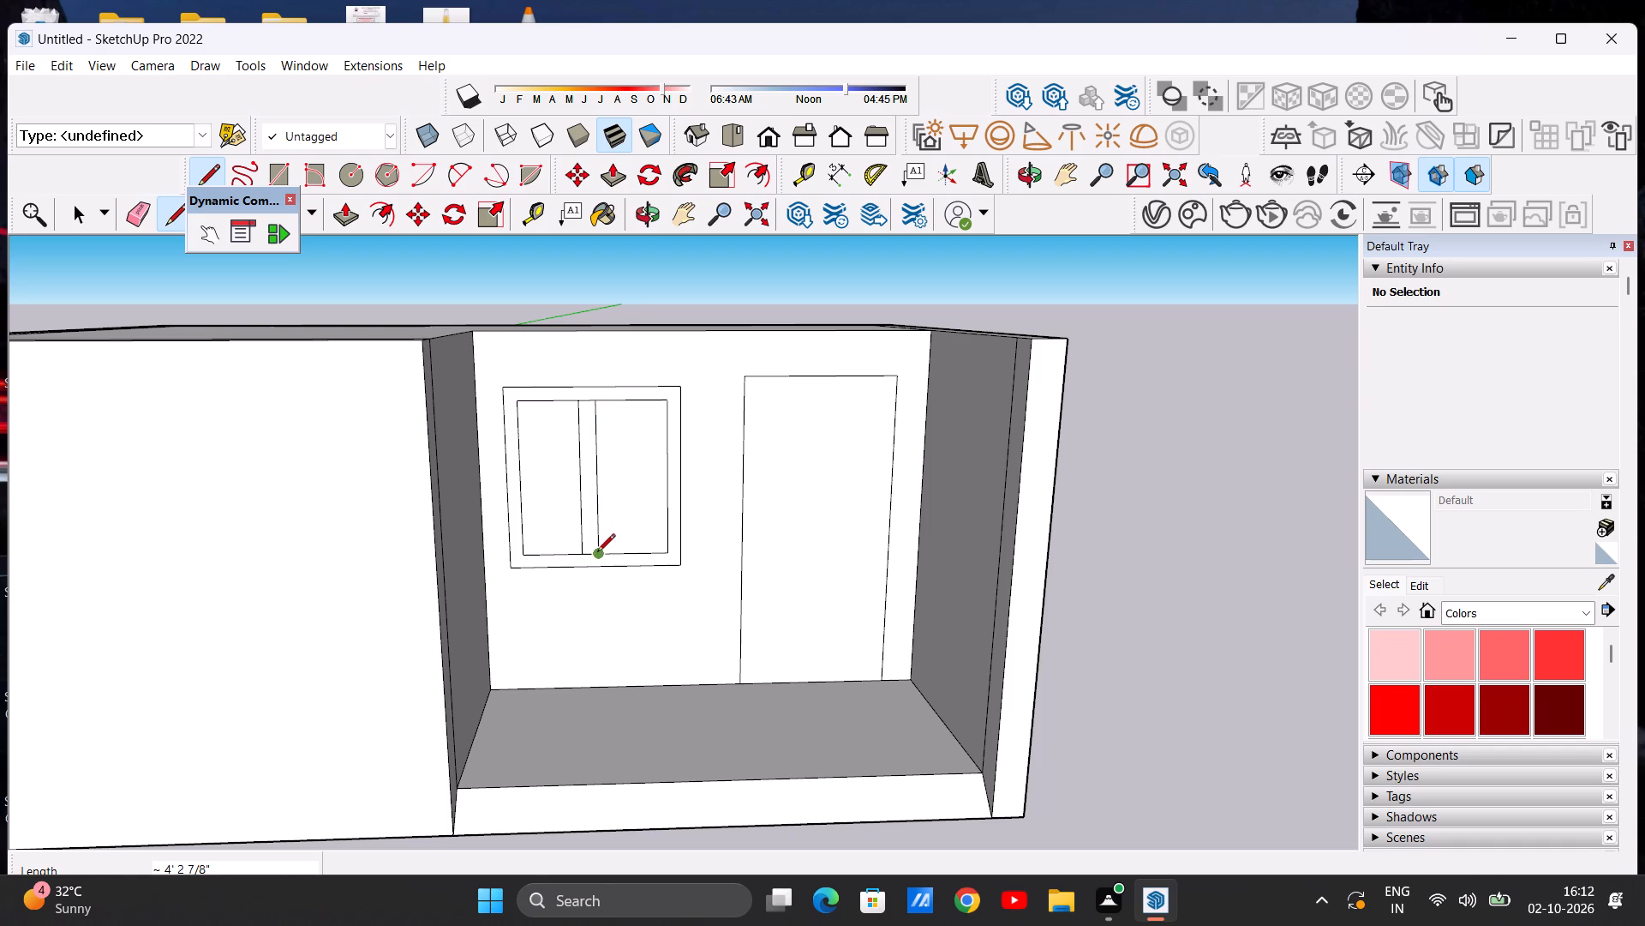
key("space")
Offset the door rectangle's outline inward by about 7" to form a door frame.
scroll(597, 457, "down", 5)
scroll(794, 462, "up", 5)
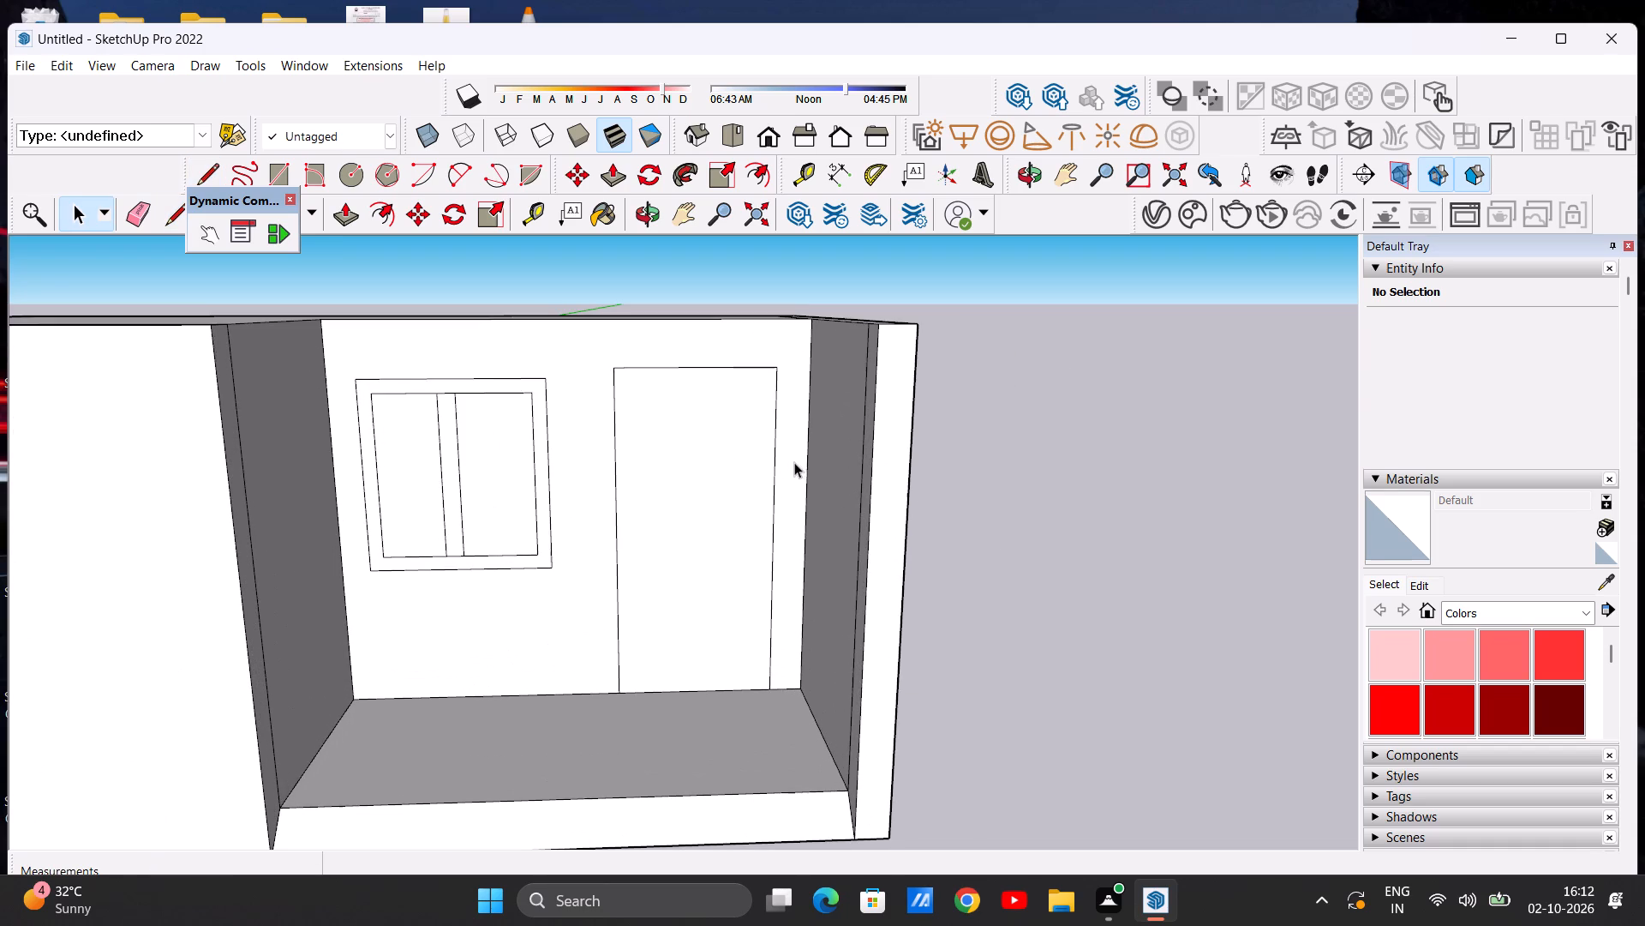
left_click(390, 219)
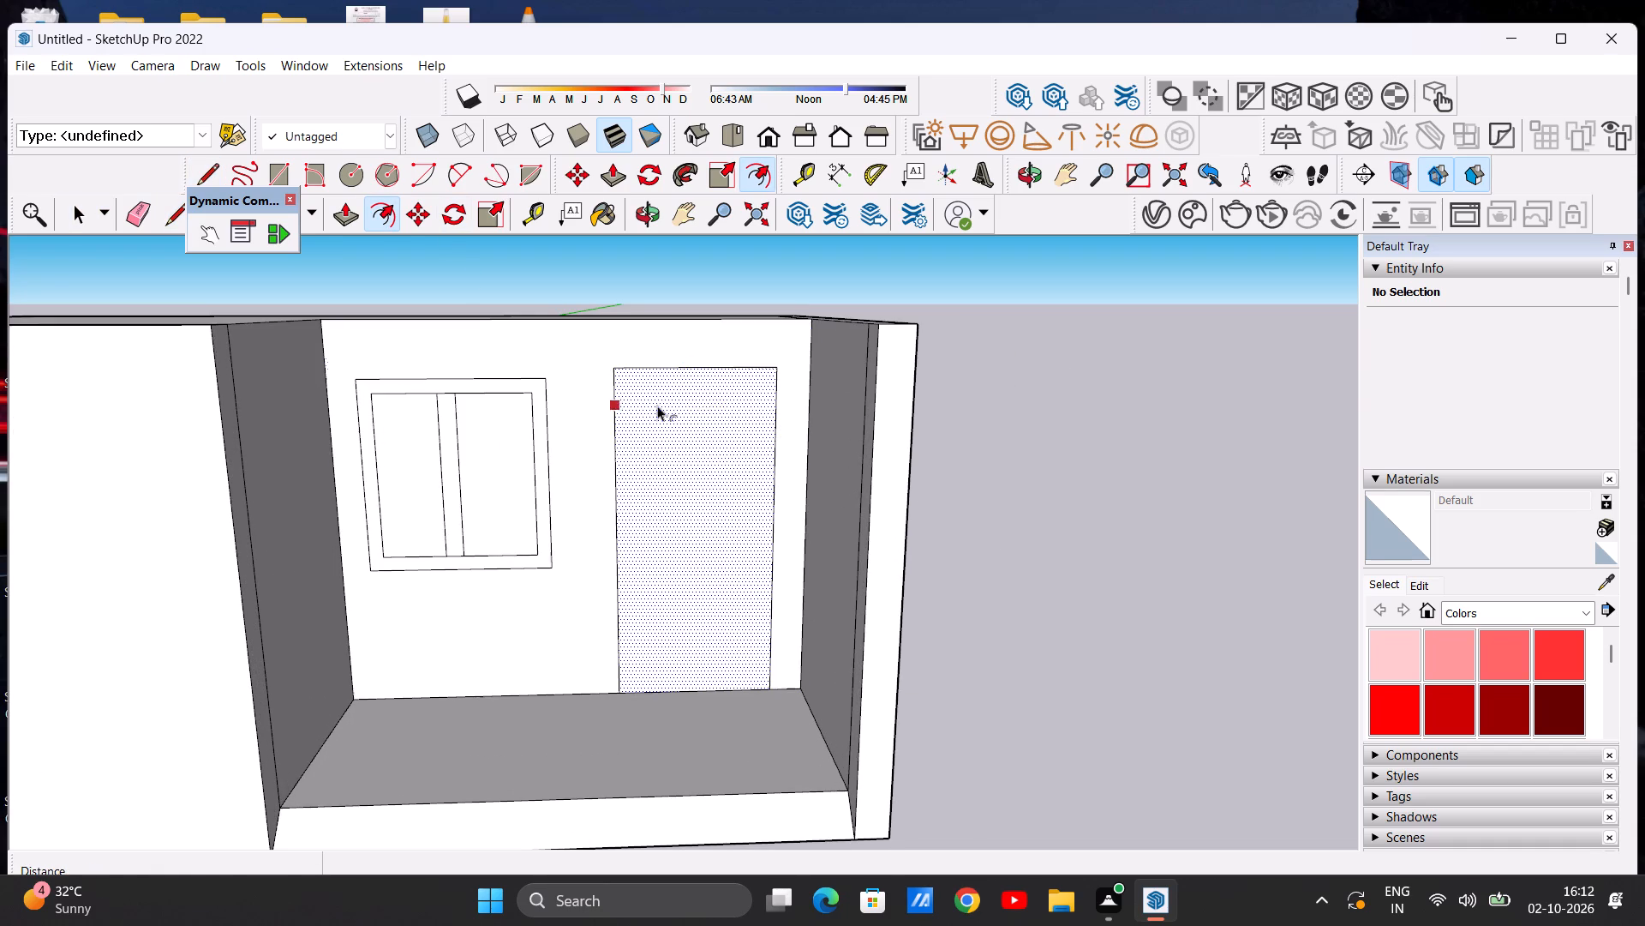
left_click(699, 389)
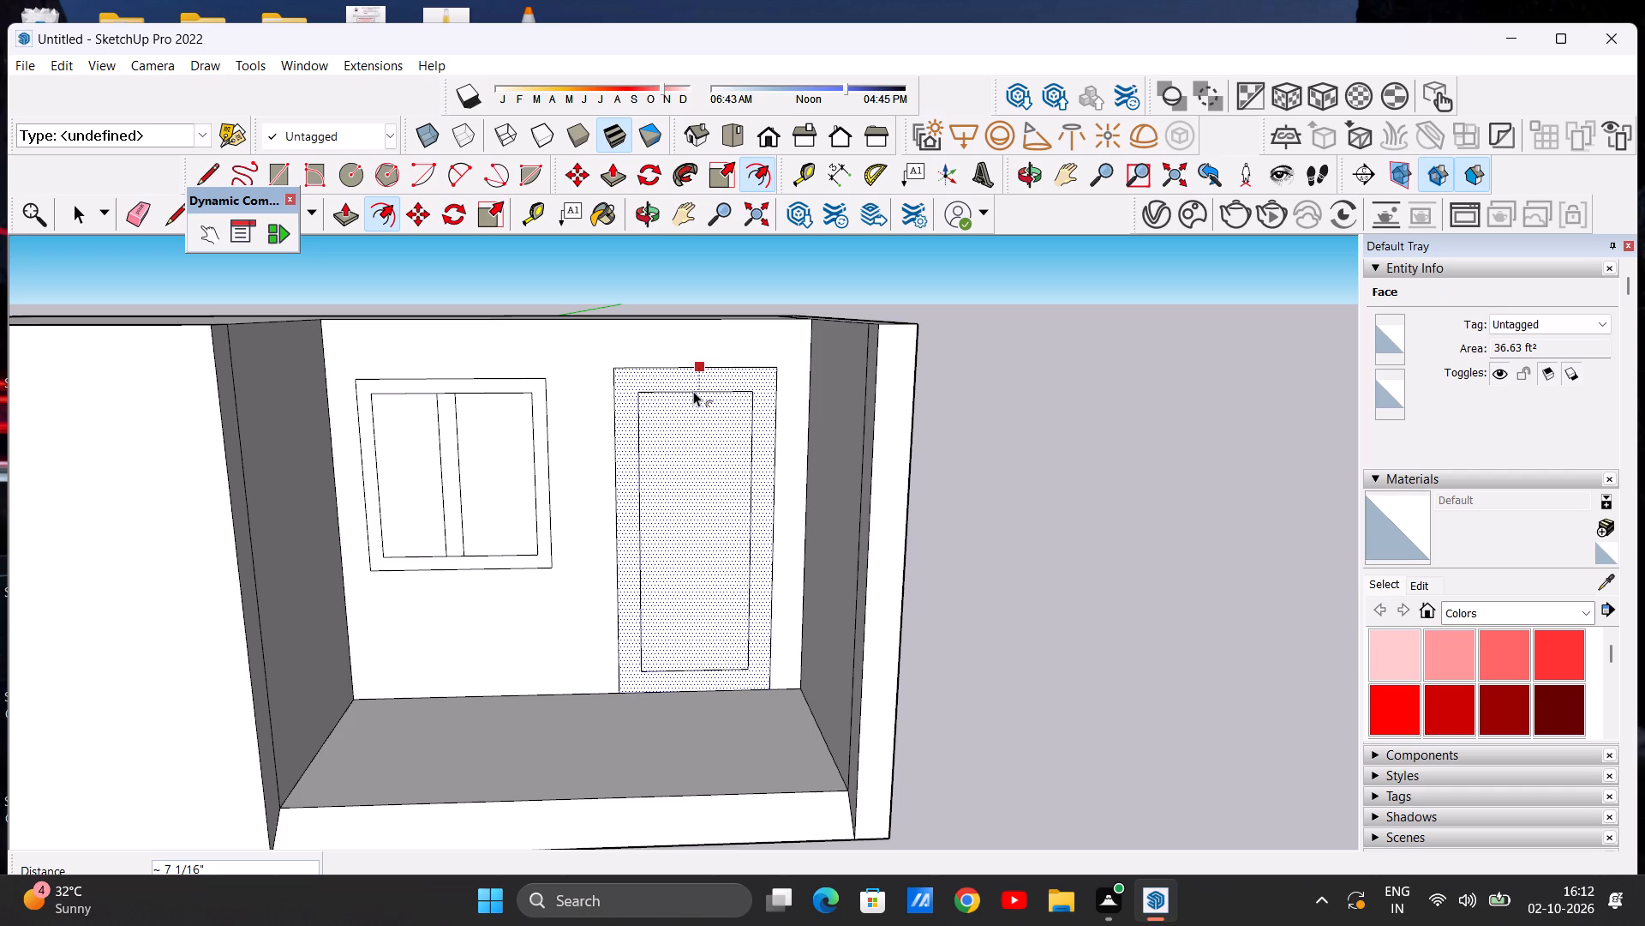
left_click(693, 389)
key("space")
key("space")
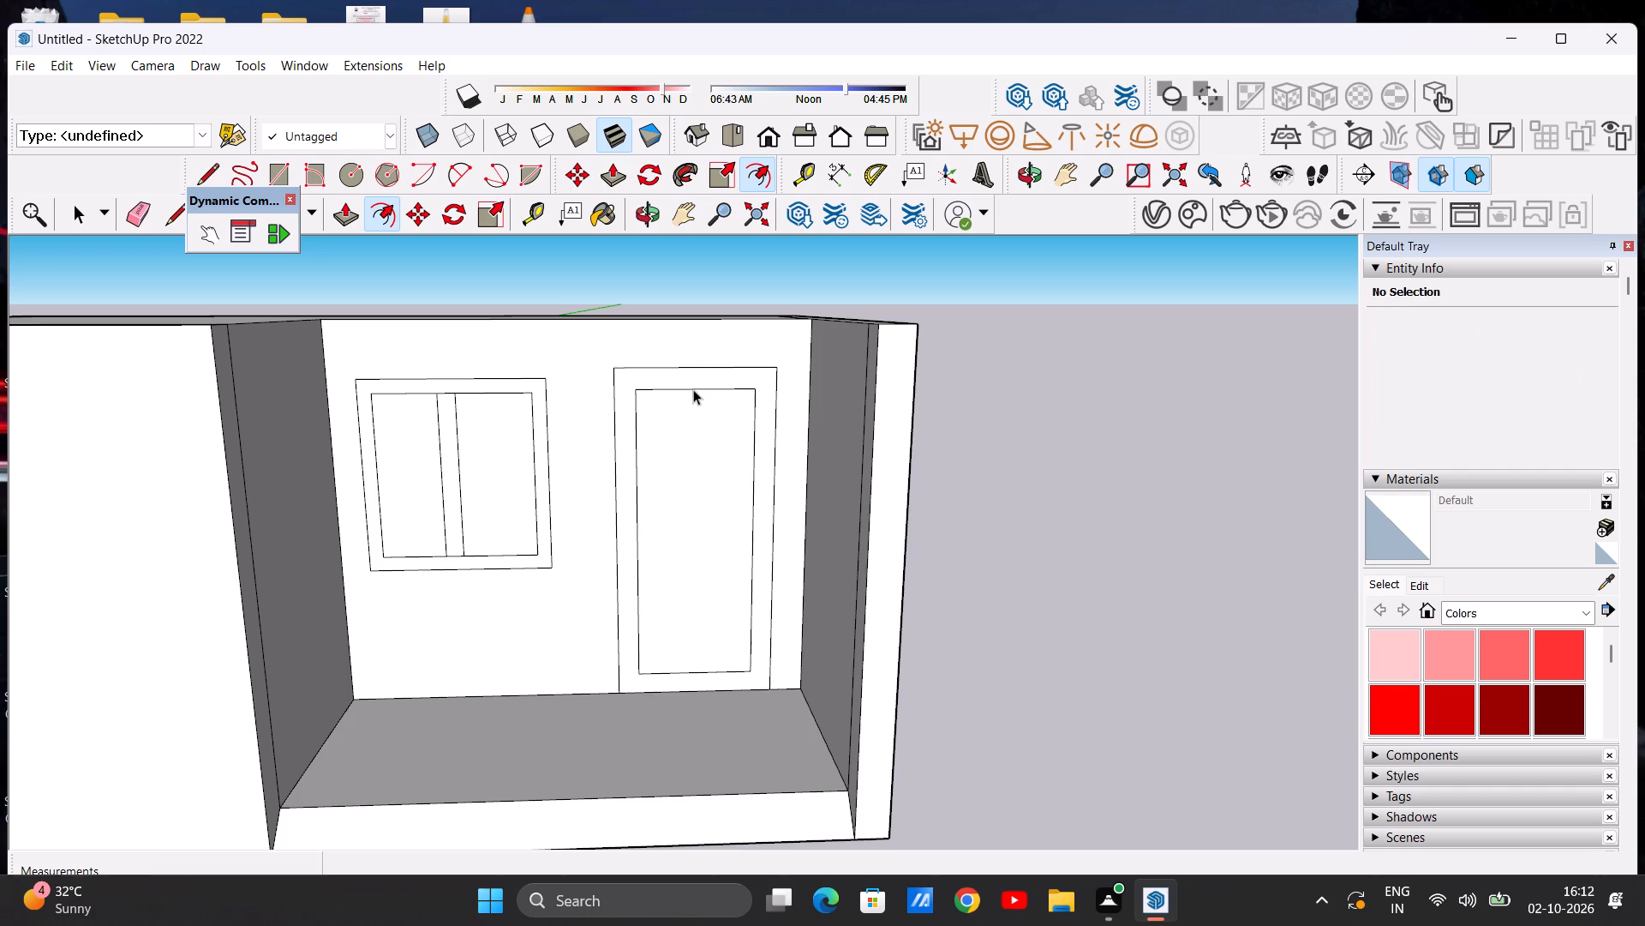
key("space")
Examine the porch's window and door outlines and the whole house from the front and from above.
scroll(762, 428, "down", 6)
middle_click_drag(661, 514, 662, 471)
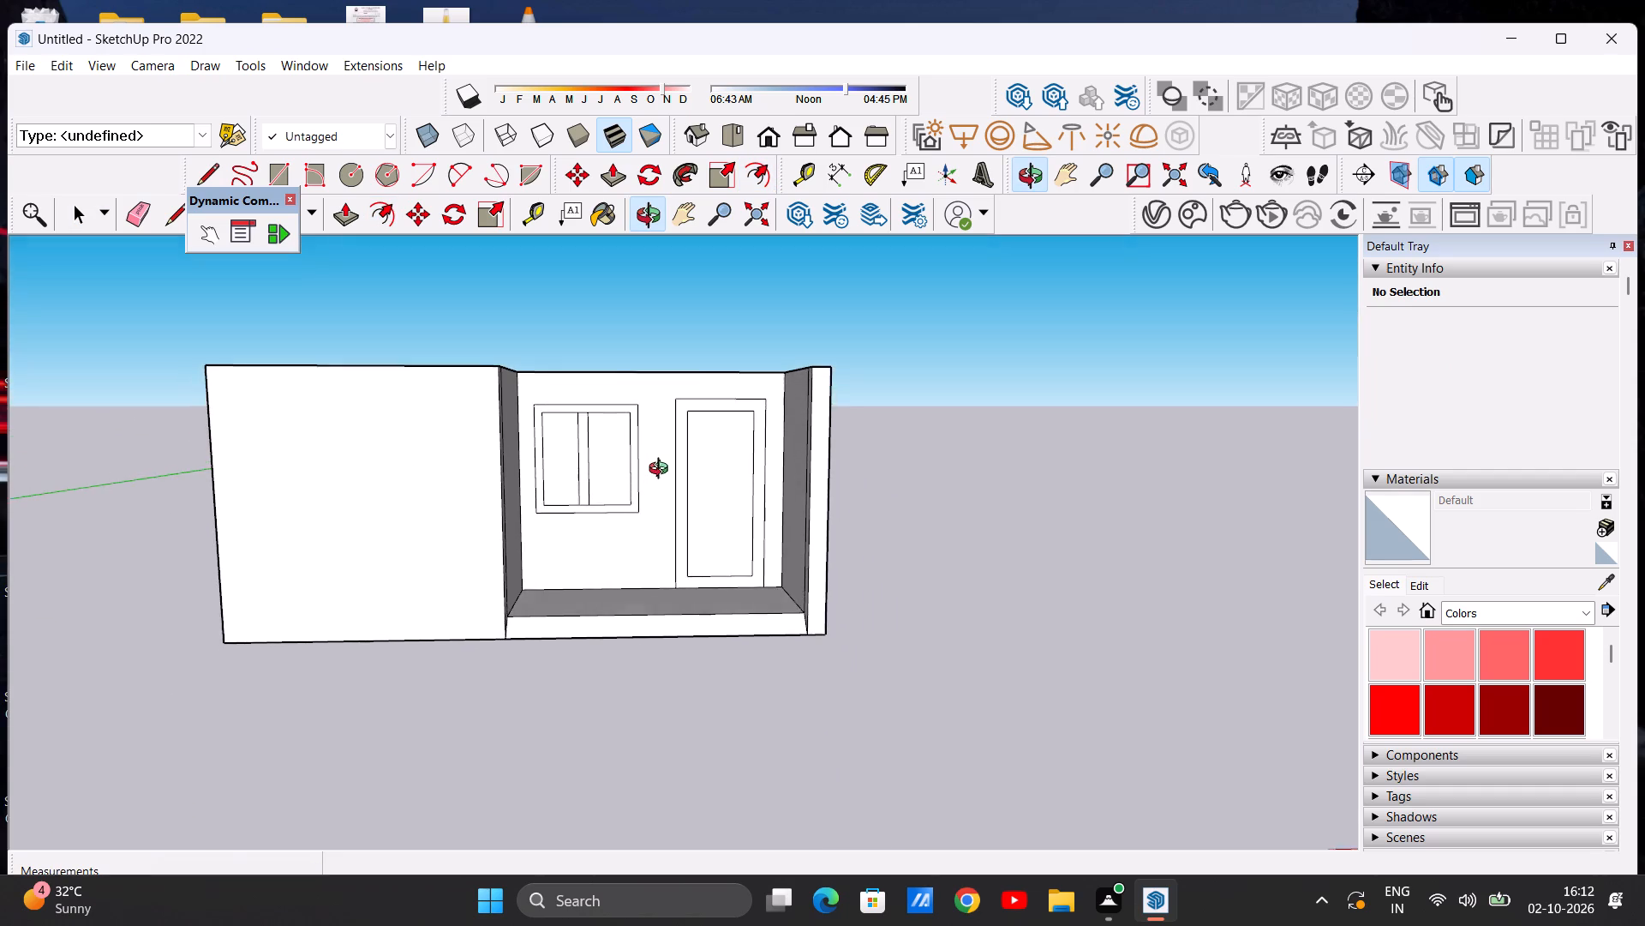
middle_click_drag(662, 471, 663, 470)
scroll(664, 394, "up", 5)
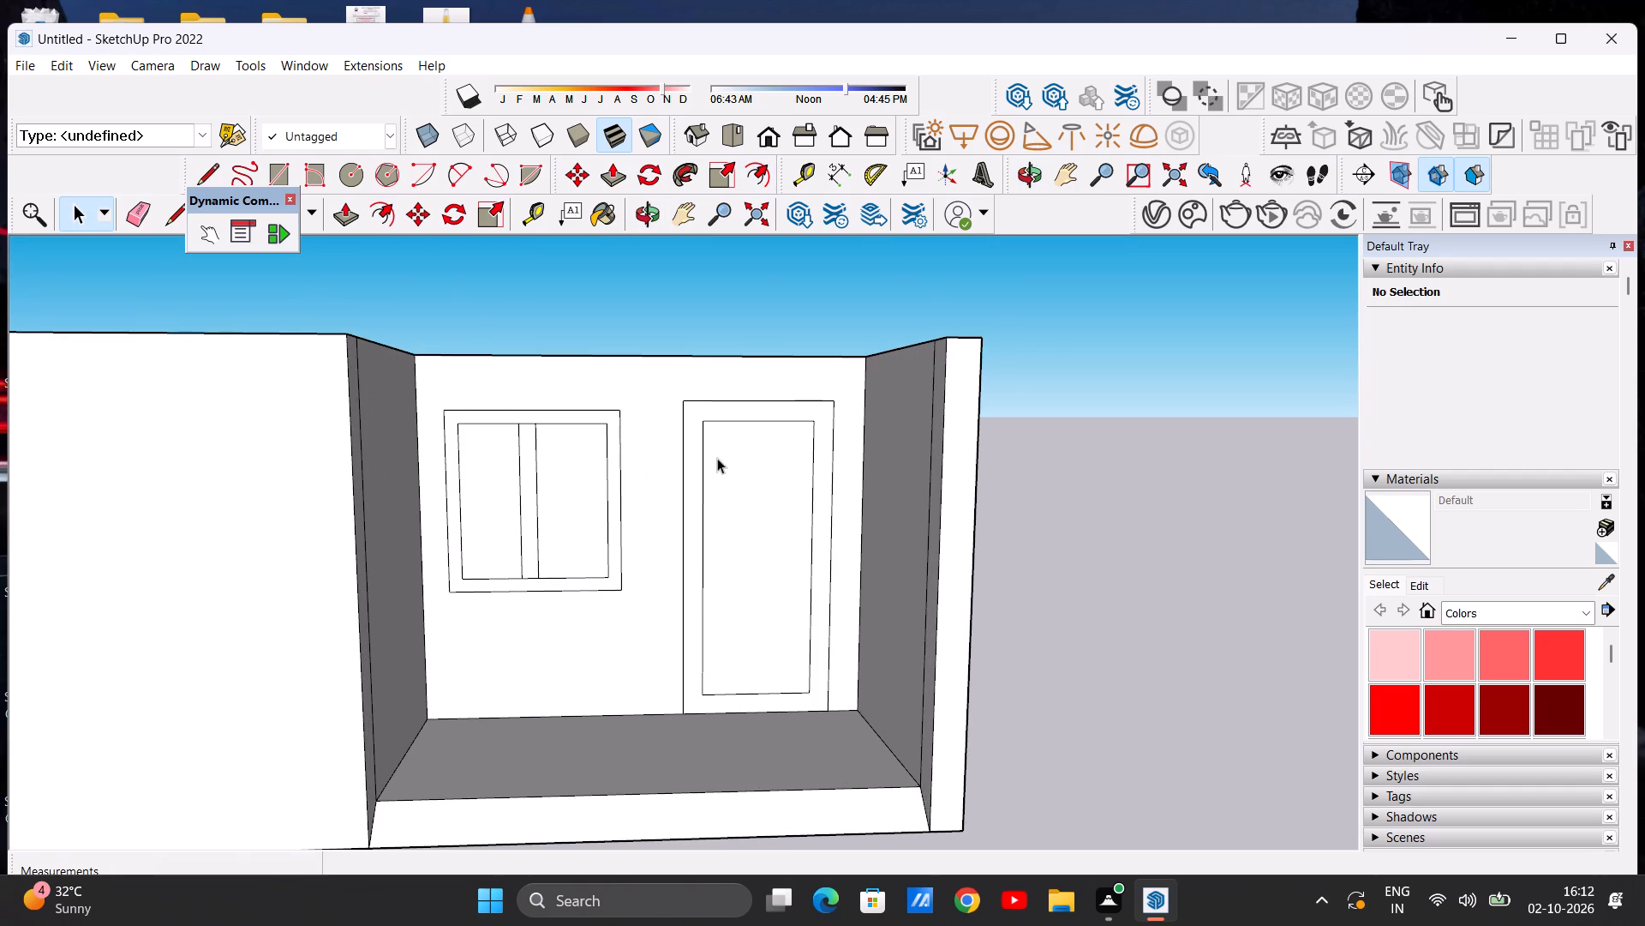
scroll(717, 458, "down", 3)
scroll(683, 562, "down", 1)
middle_click_drag(683, 562, 650, 786)
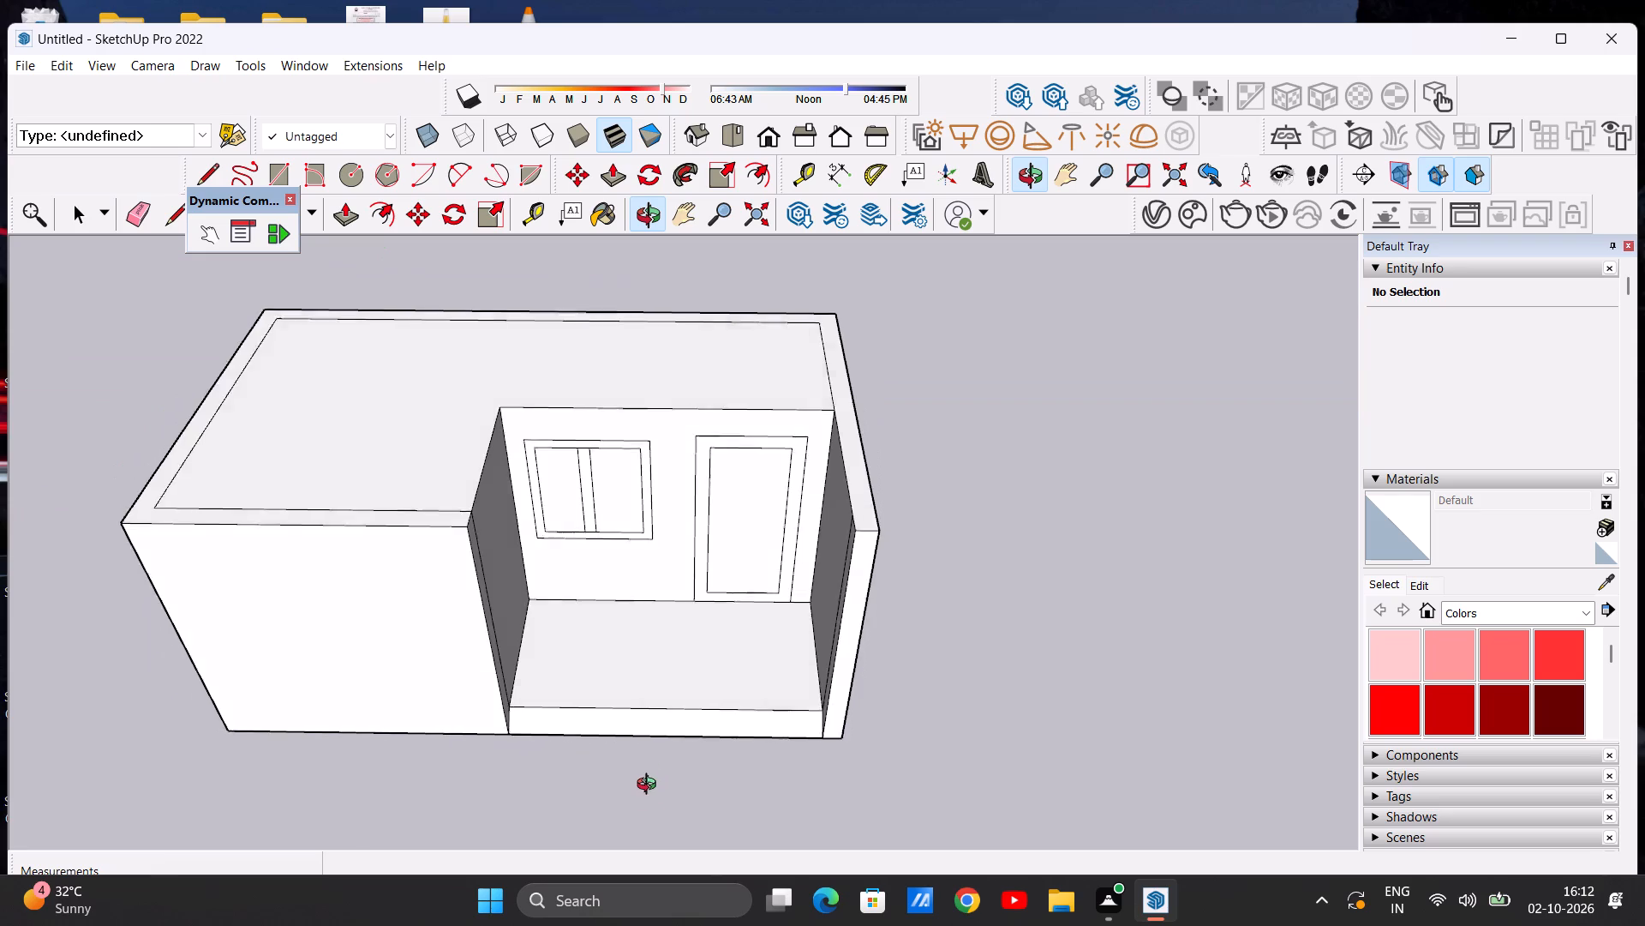
middle_click_drag(650, 786, 644, 528)
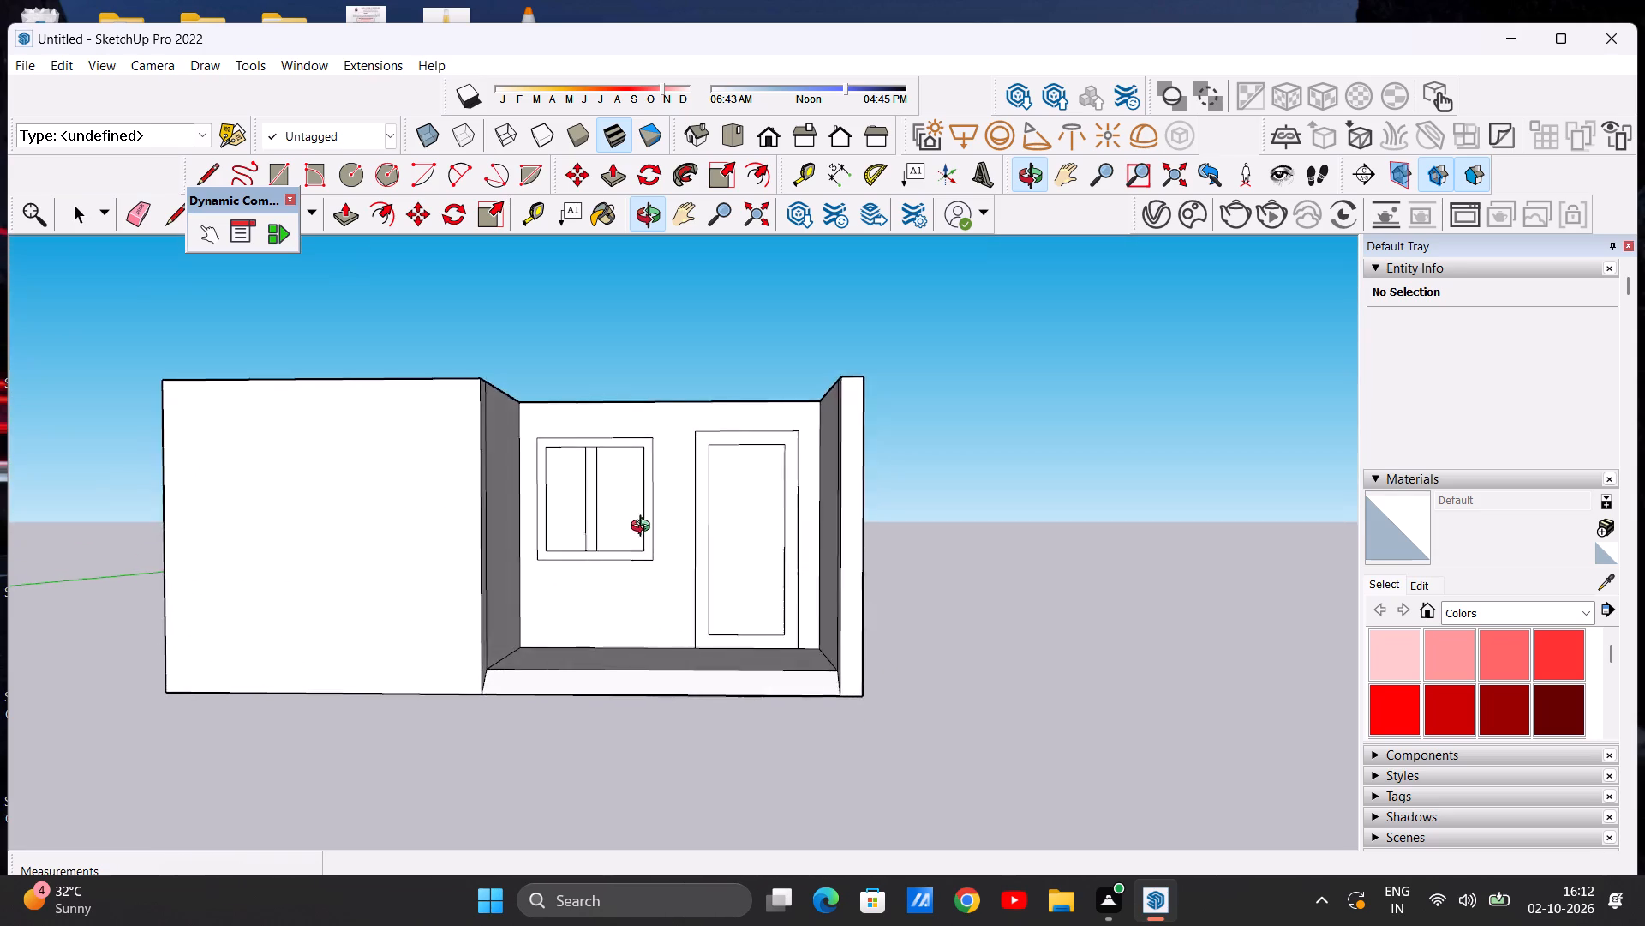
middle_click_drag(644, 528, 649, 553)
scroll(631, 578, "down", 6)
middle_click_drag(551, 581, 559, 574)
scroll(582, 582, "down", 1)
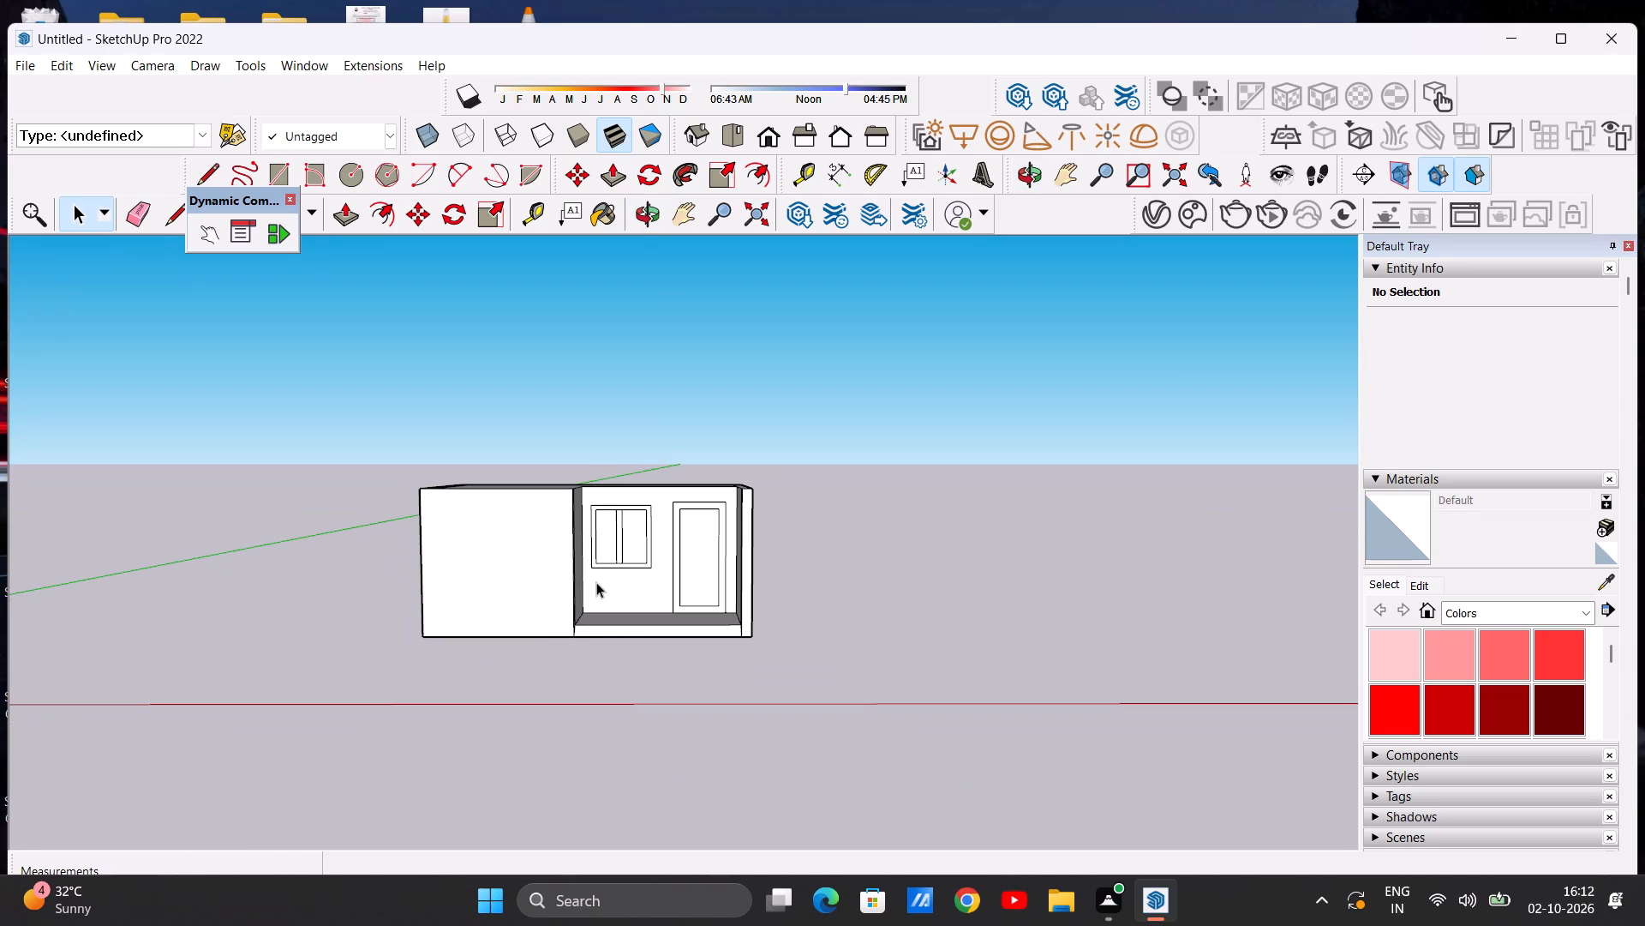
scroll(674, 596, "up", 2)
scroll(625, 480, "up", 2)
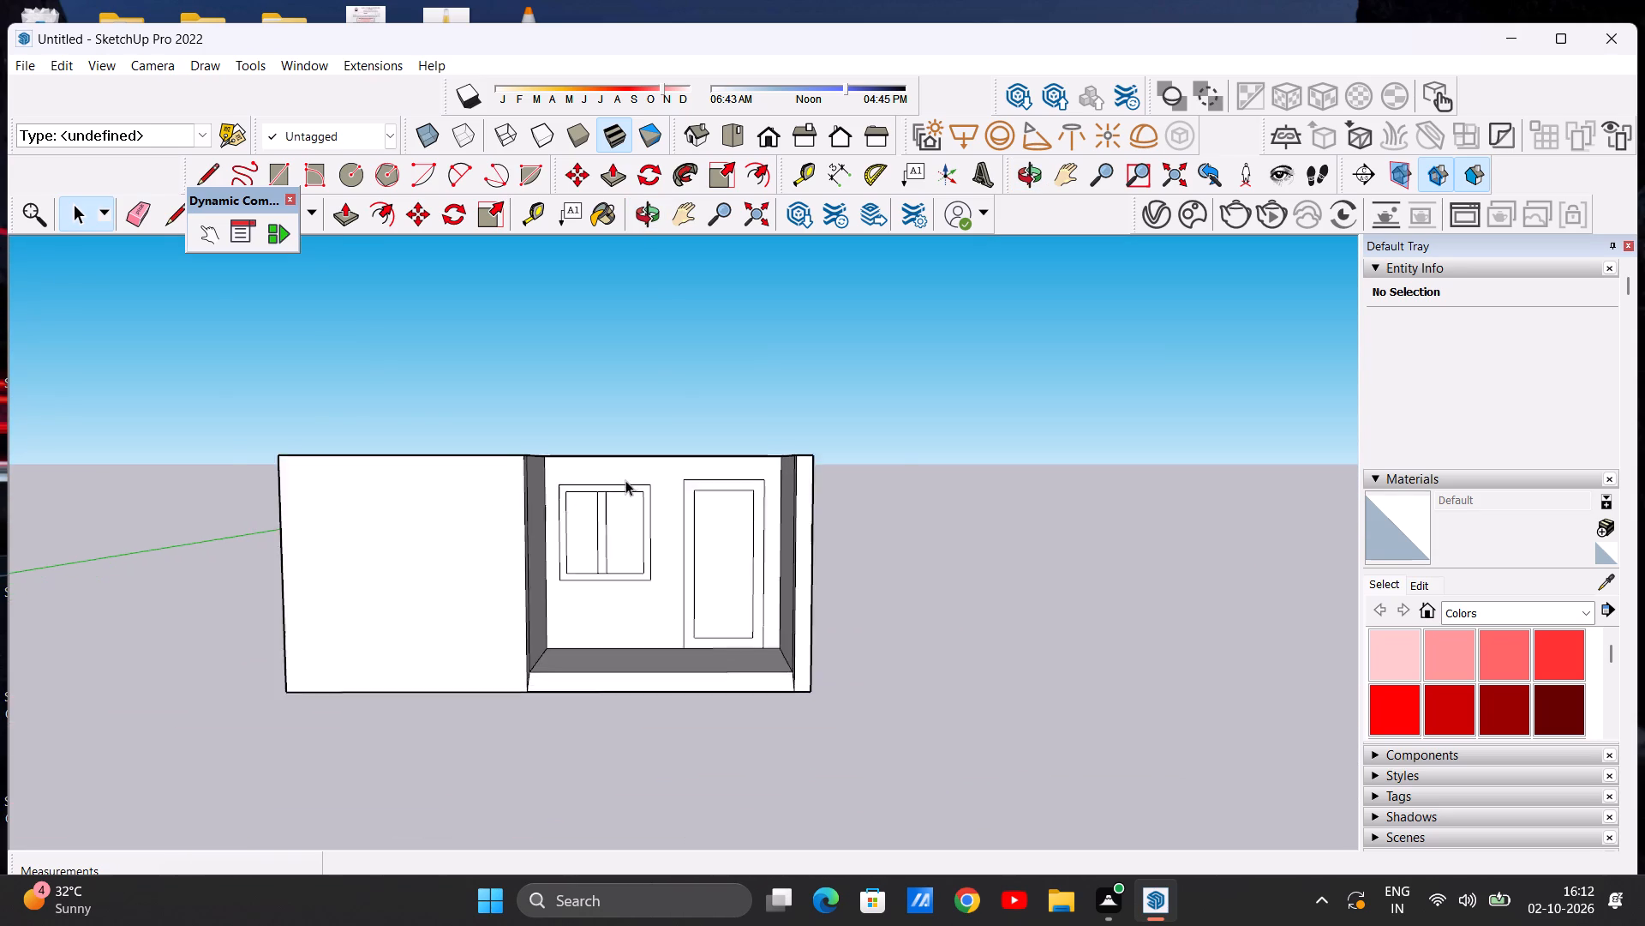
scroll(625, 480, "up", 3)
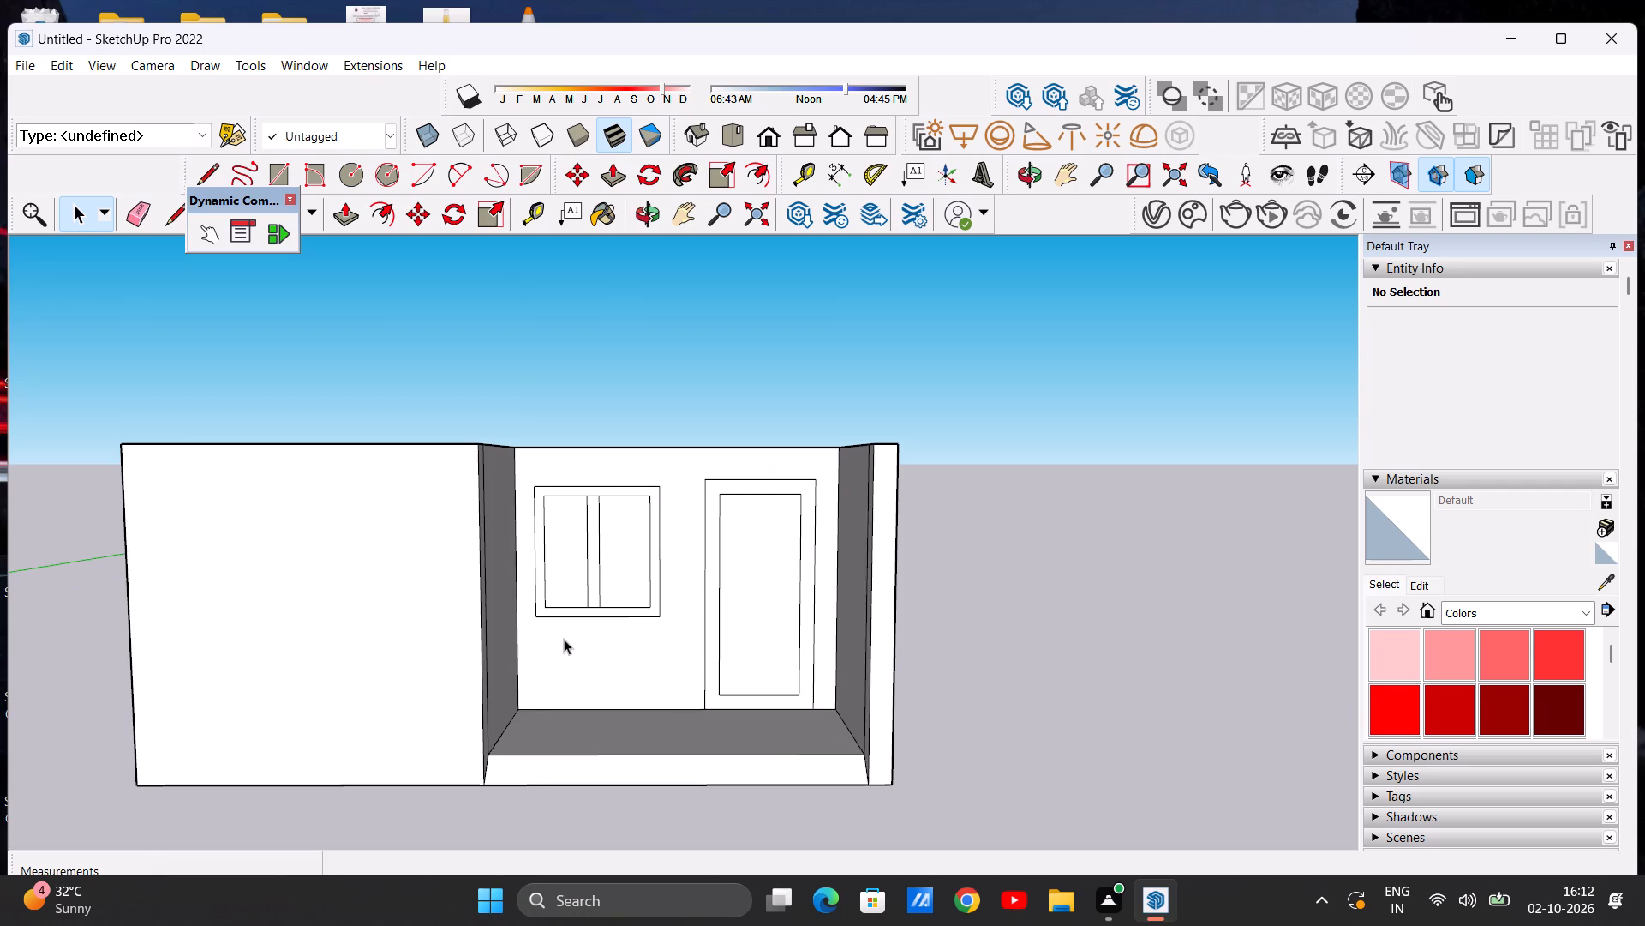
Examine the porch's window and door outlines and the house's front from near and far.
scroll(564, 639, "down", 1)
scroll(595, 520, "up", 5)
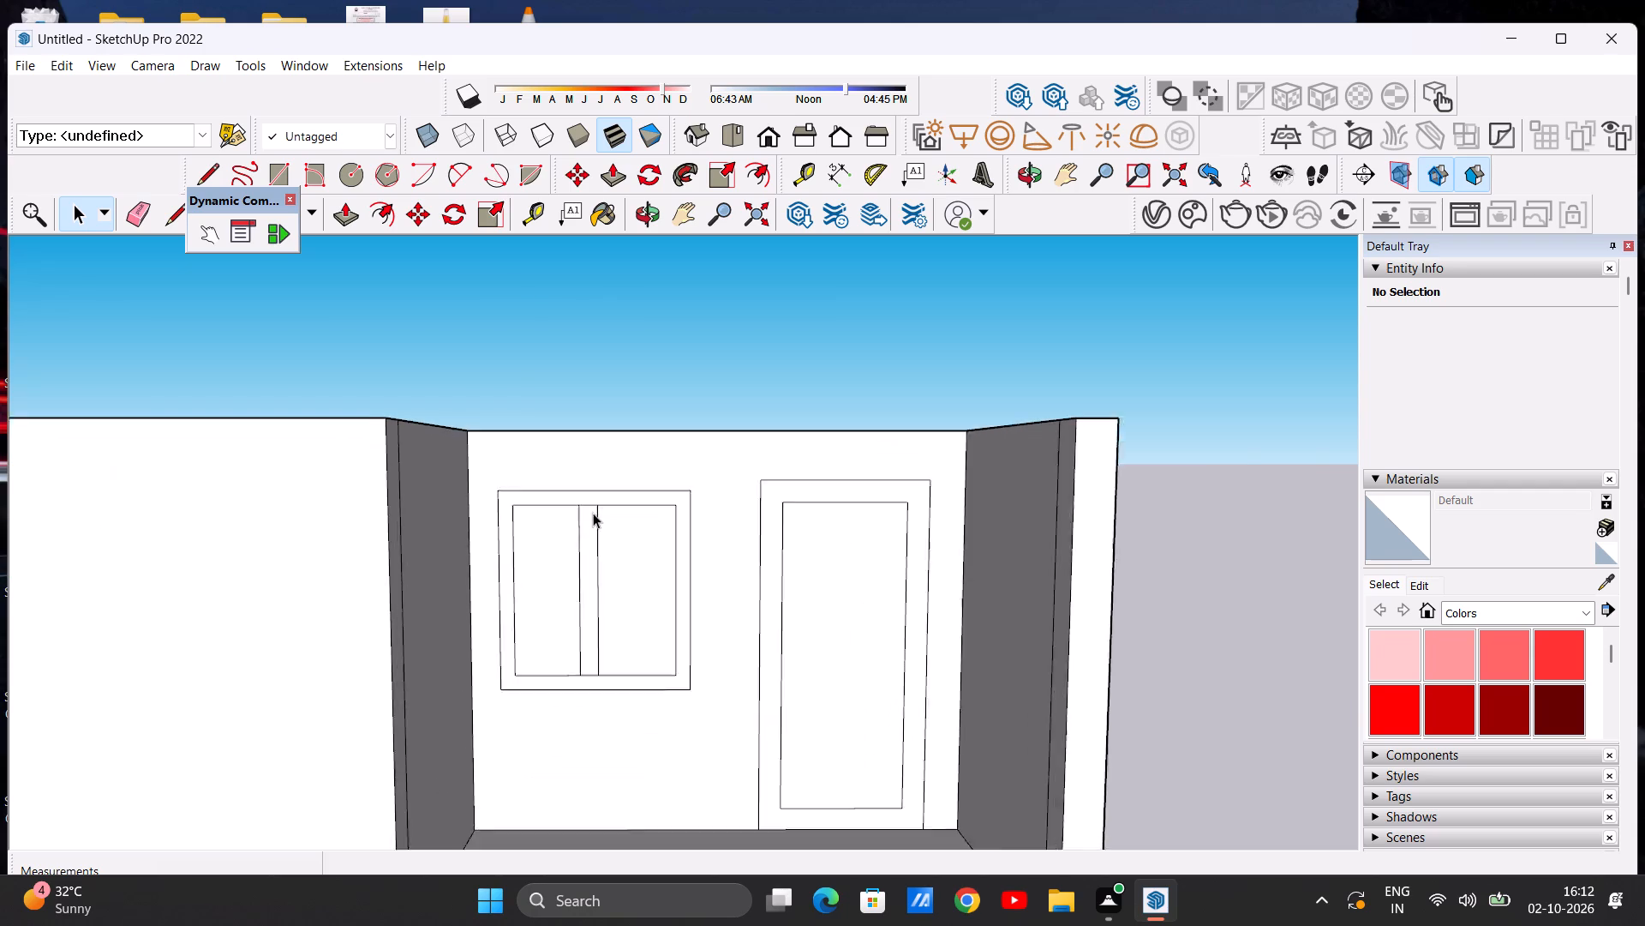
scroll(593, 513, "up", 2)
scroll(693, 537, "down", 4)
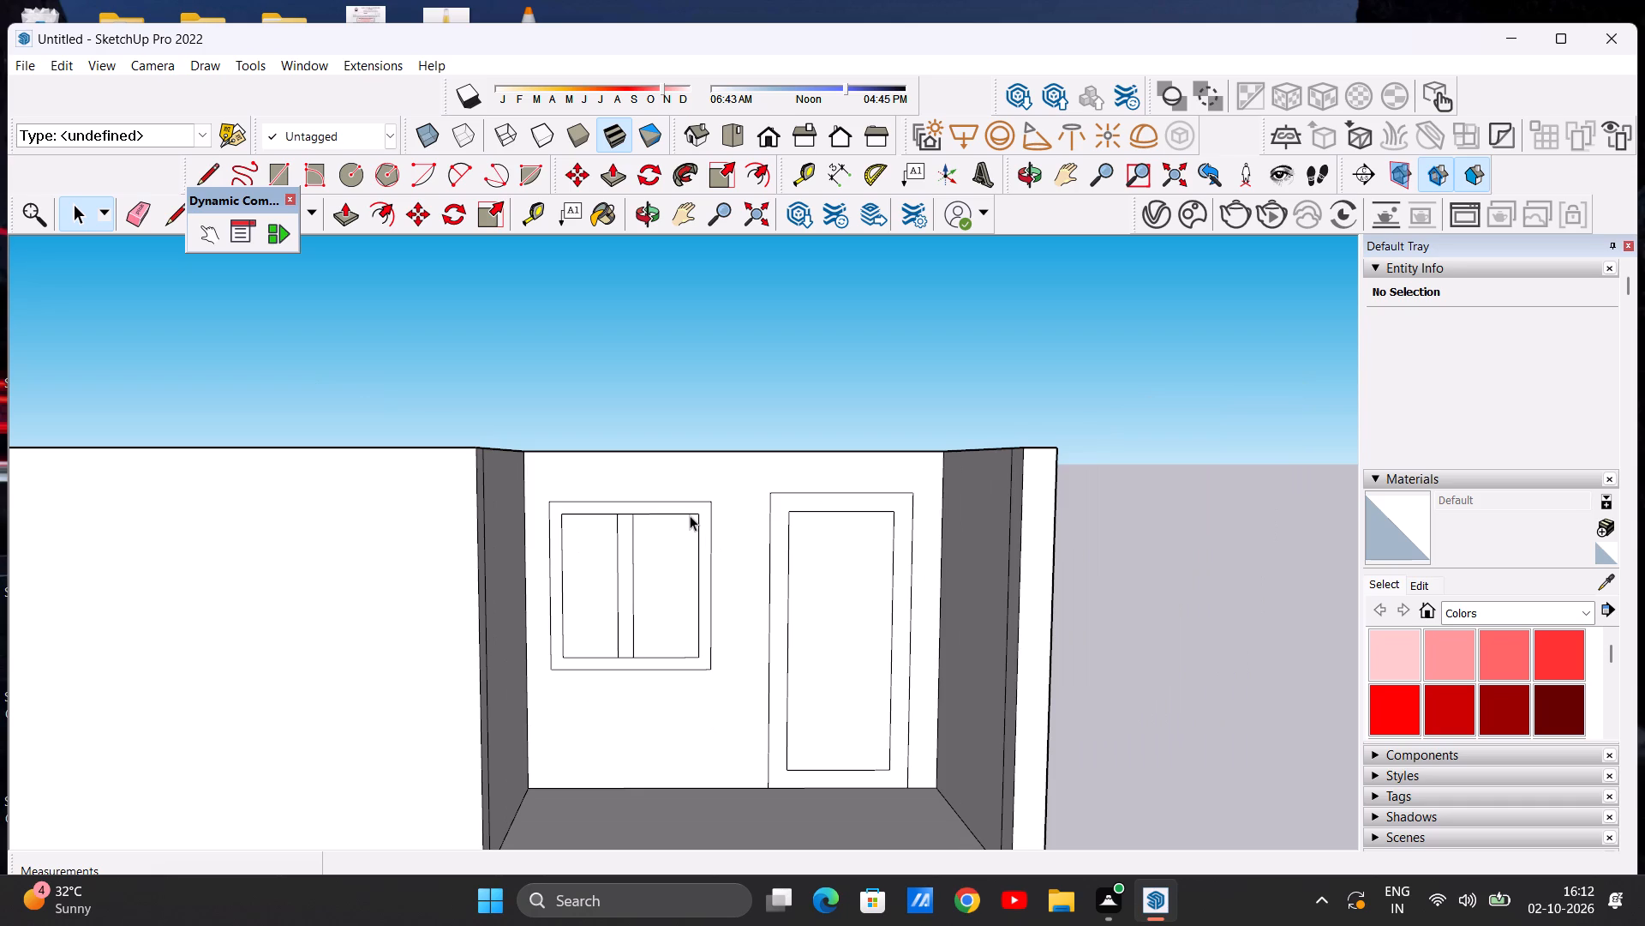
scroll(637, 537, "down", 1)
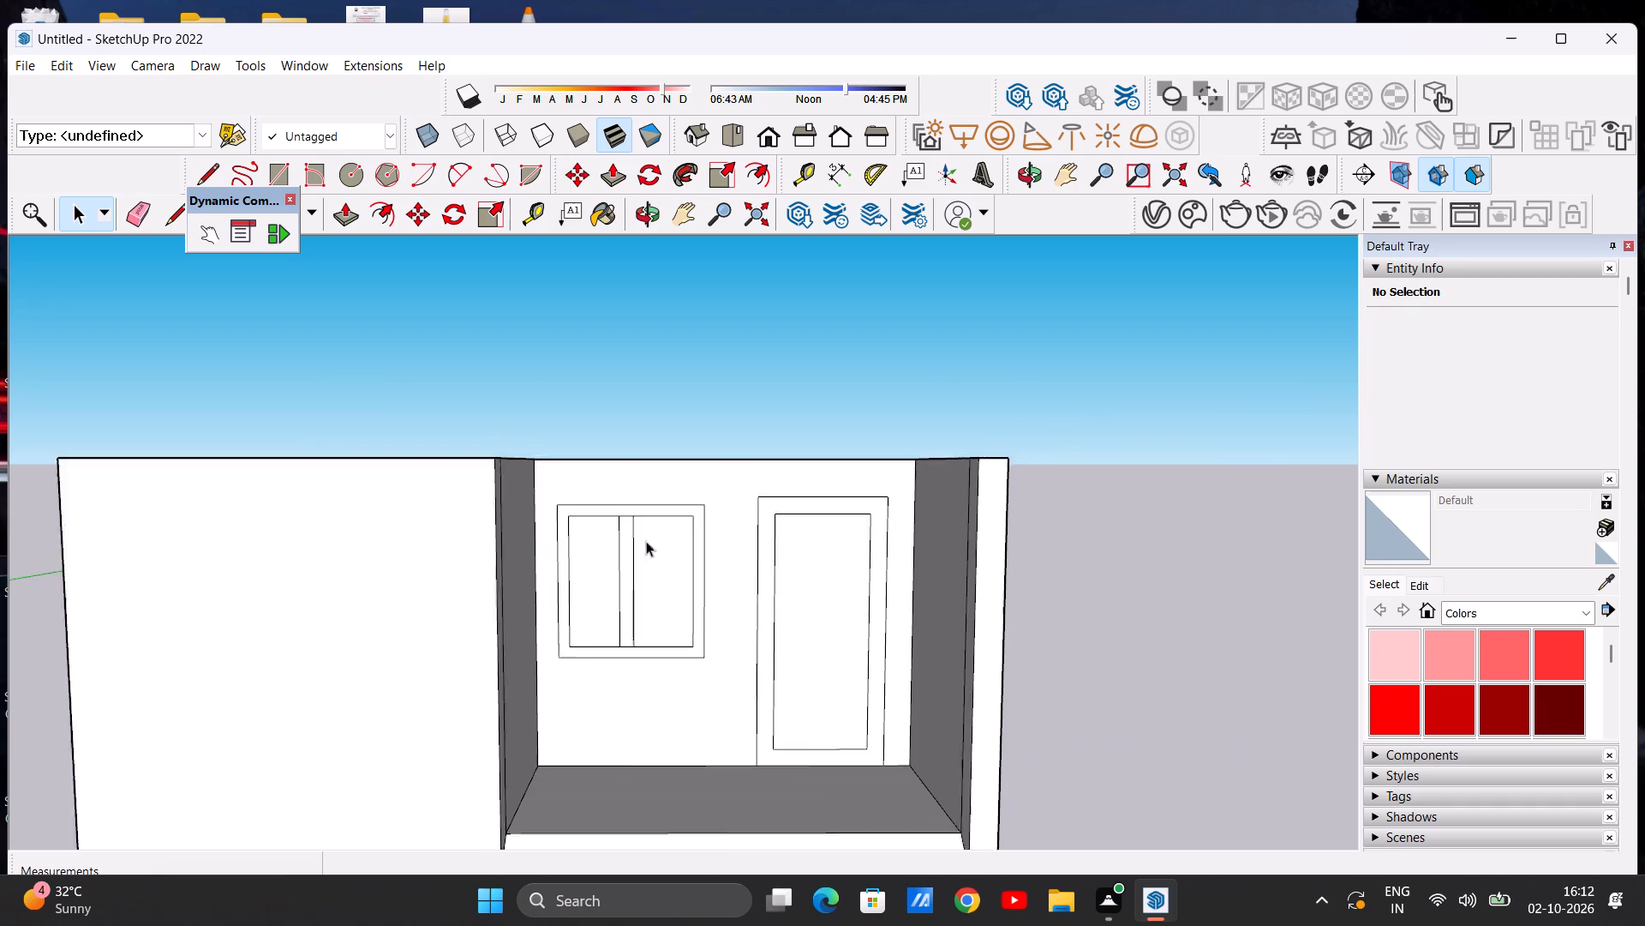
scroll(646, 541, "down", 5)
scroll(645, 588, "up", 1)
middle_click(659, 594)
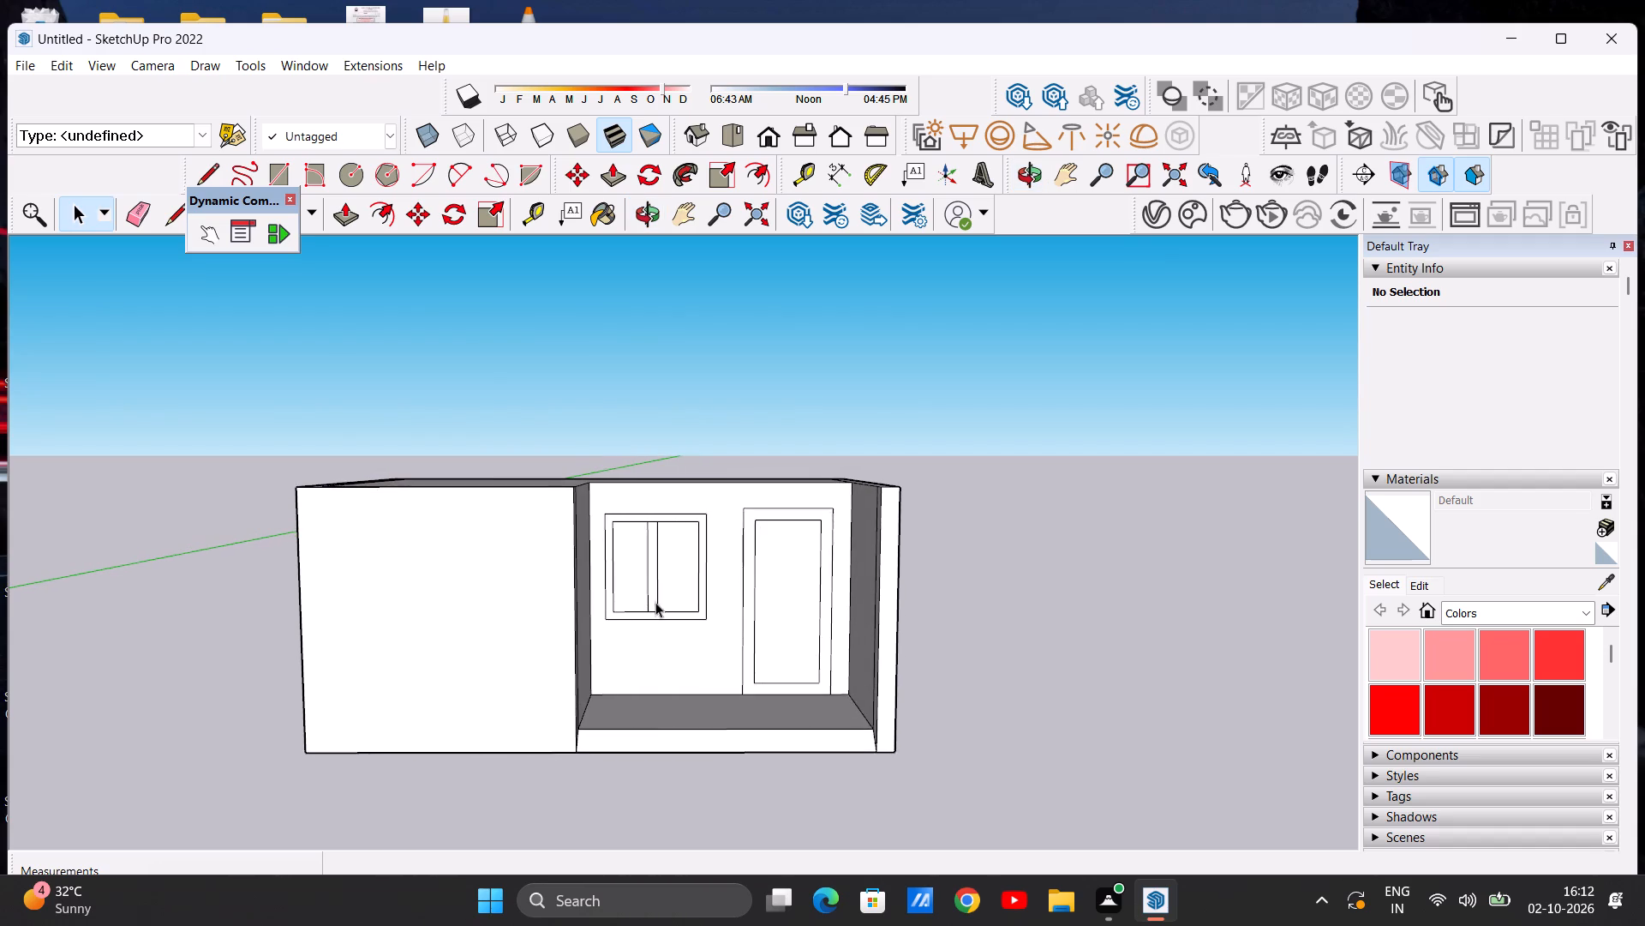
scroll(648, 645, "down", 5)
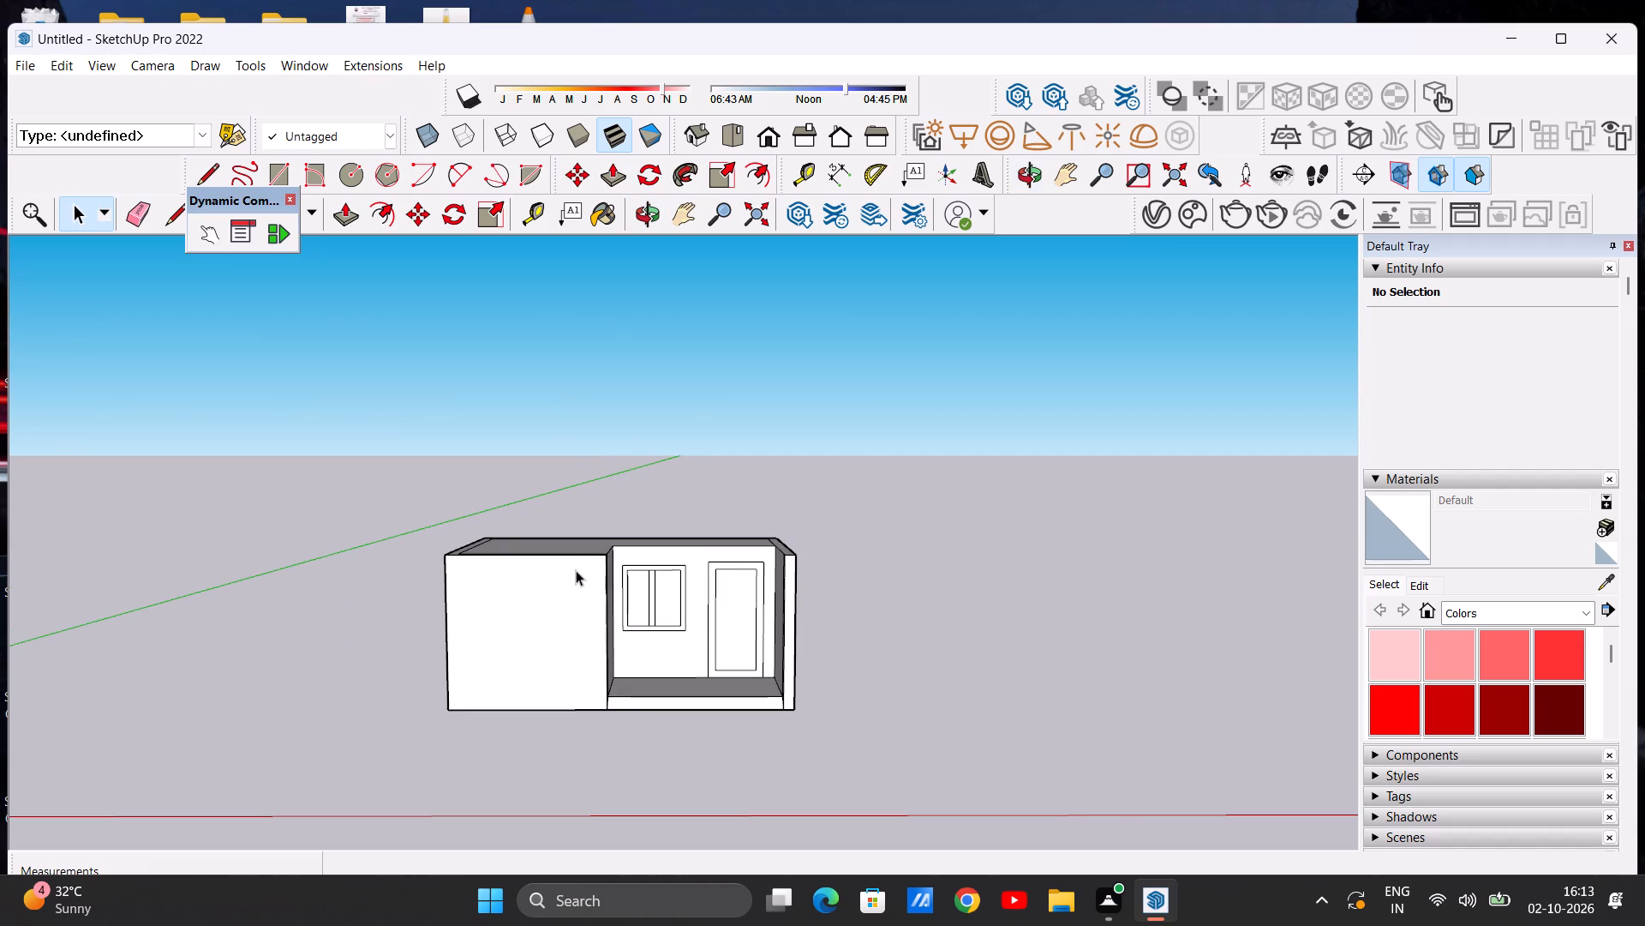
Draw a rectangle about 12' 2 1/4" by 6' 7 1/8" across the open top of the porch at roof level.
middle_click_drag(576, 570, 587, 782)
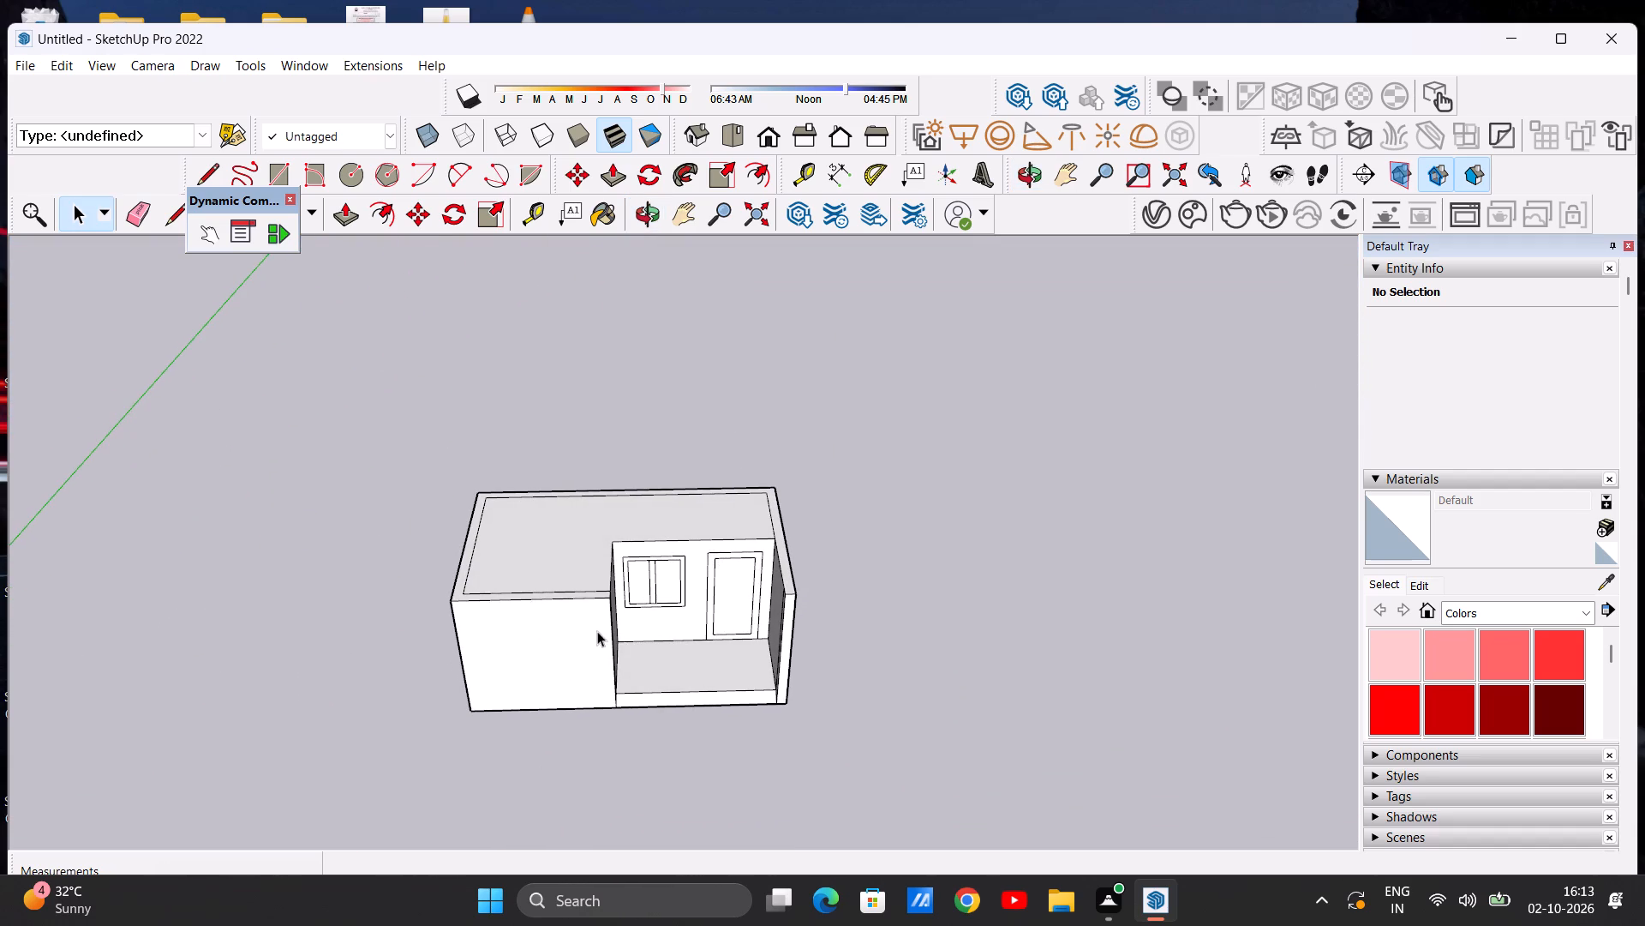
middle_click_drag(577, 647, 562, 747)
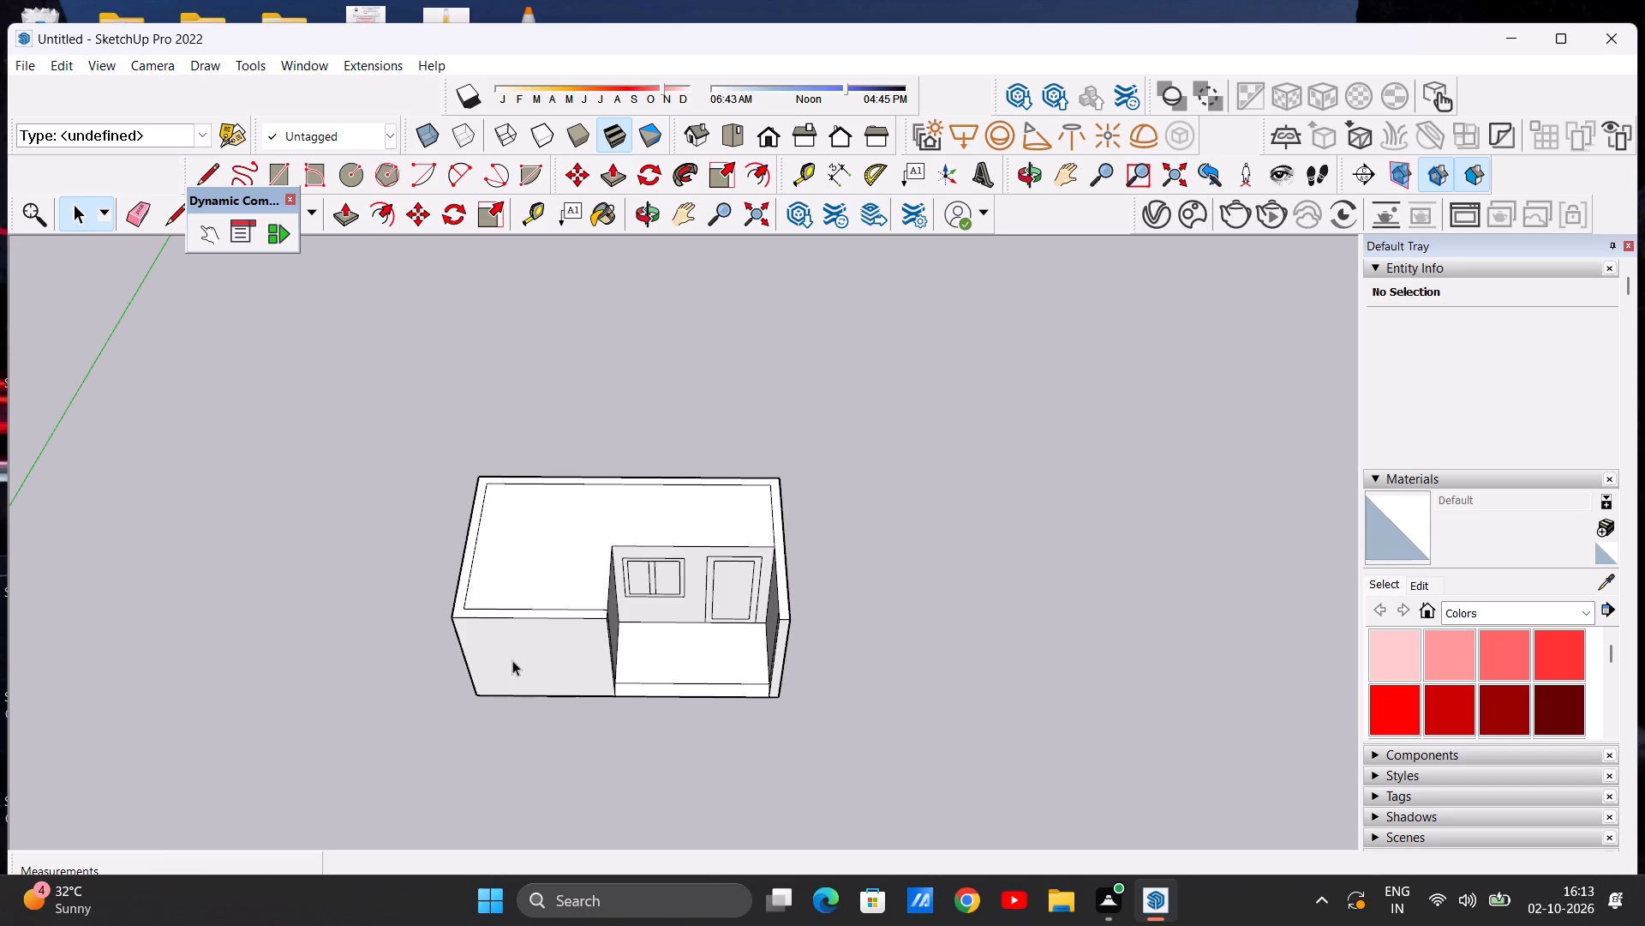
scroll(671, 580, "up", 1)
middle_click_drag(671, 588, 661, 702)
scroll(683, 658, "up", 5)
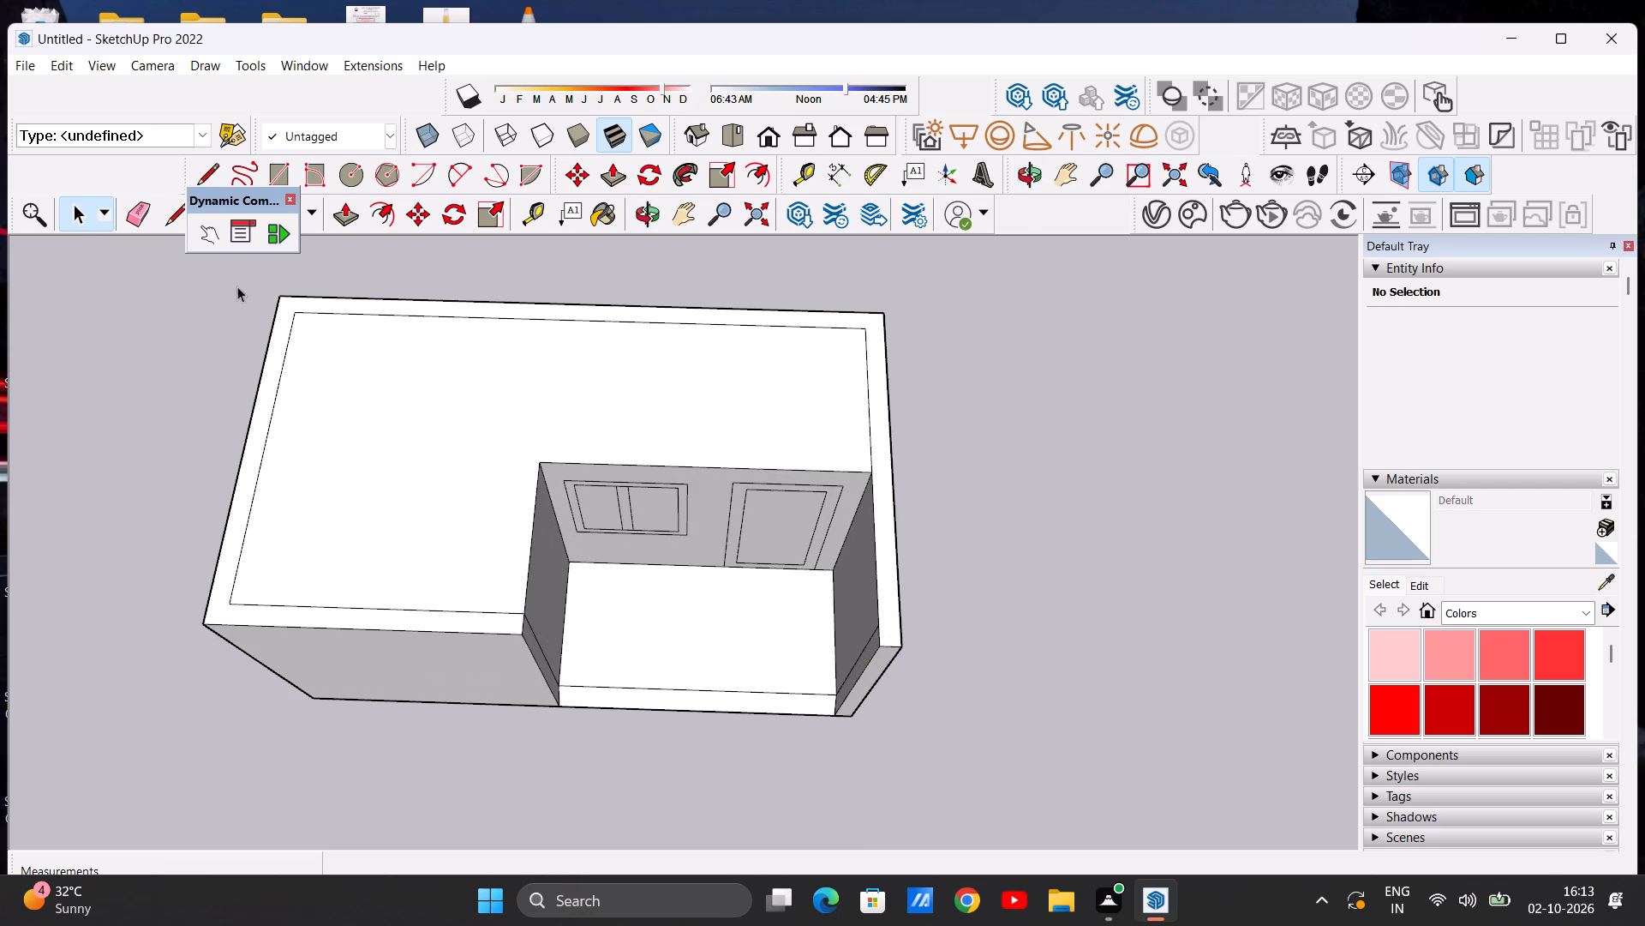
left_click(283, 167)
left_click(541, 462)
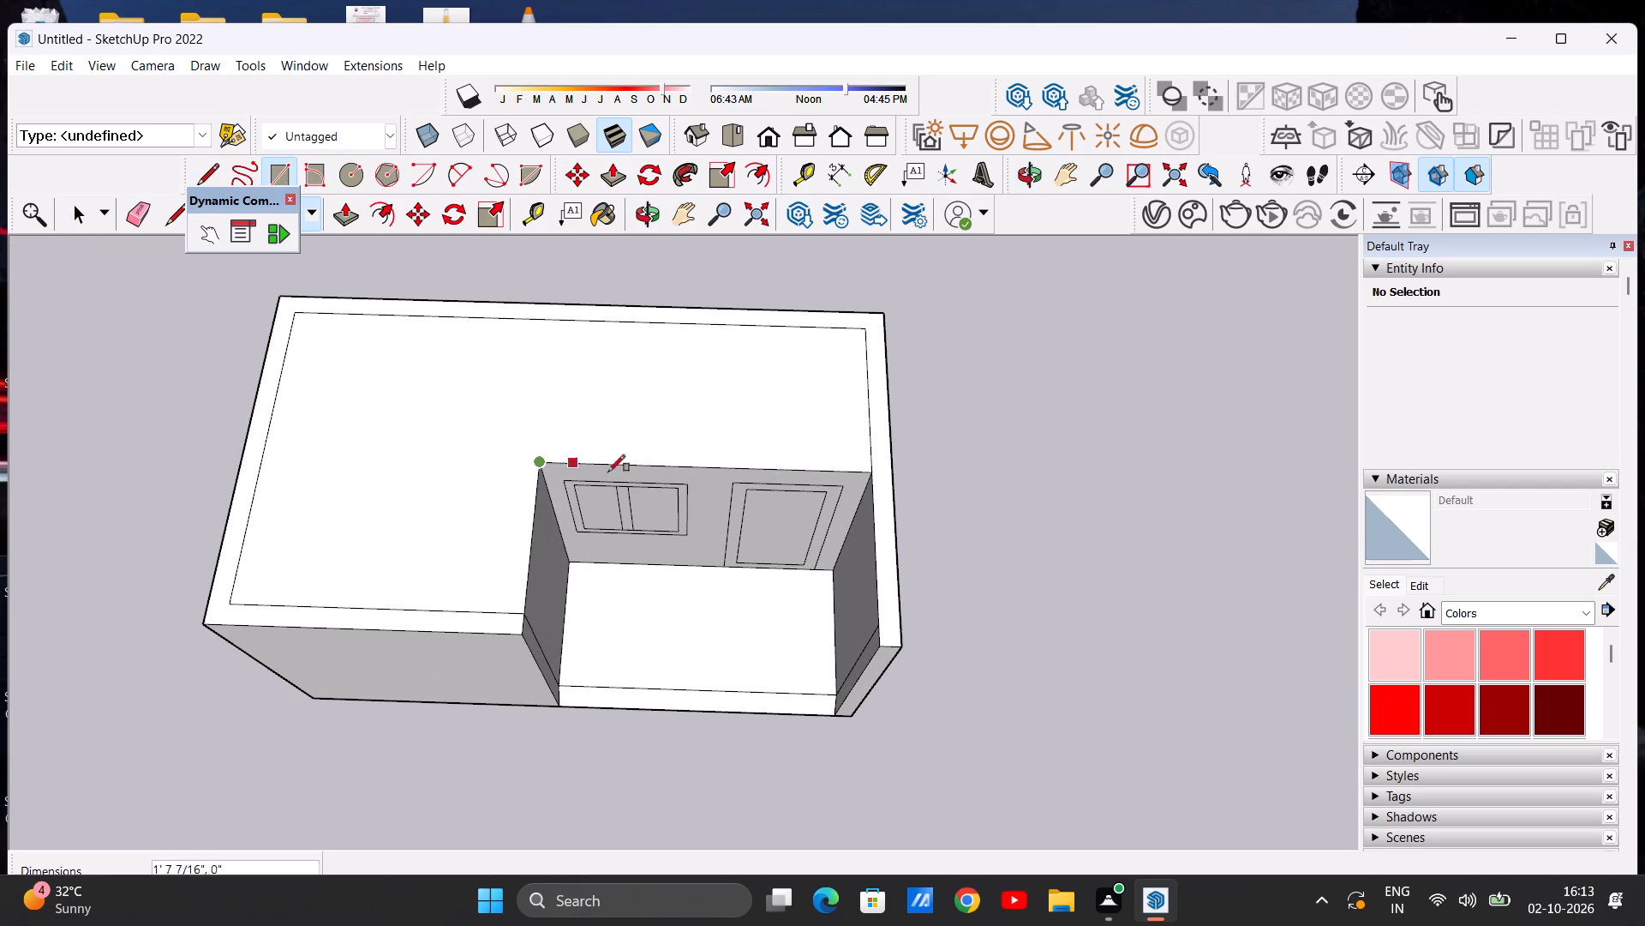
left_click(872, 475)
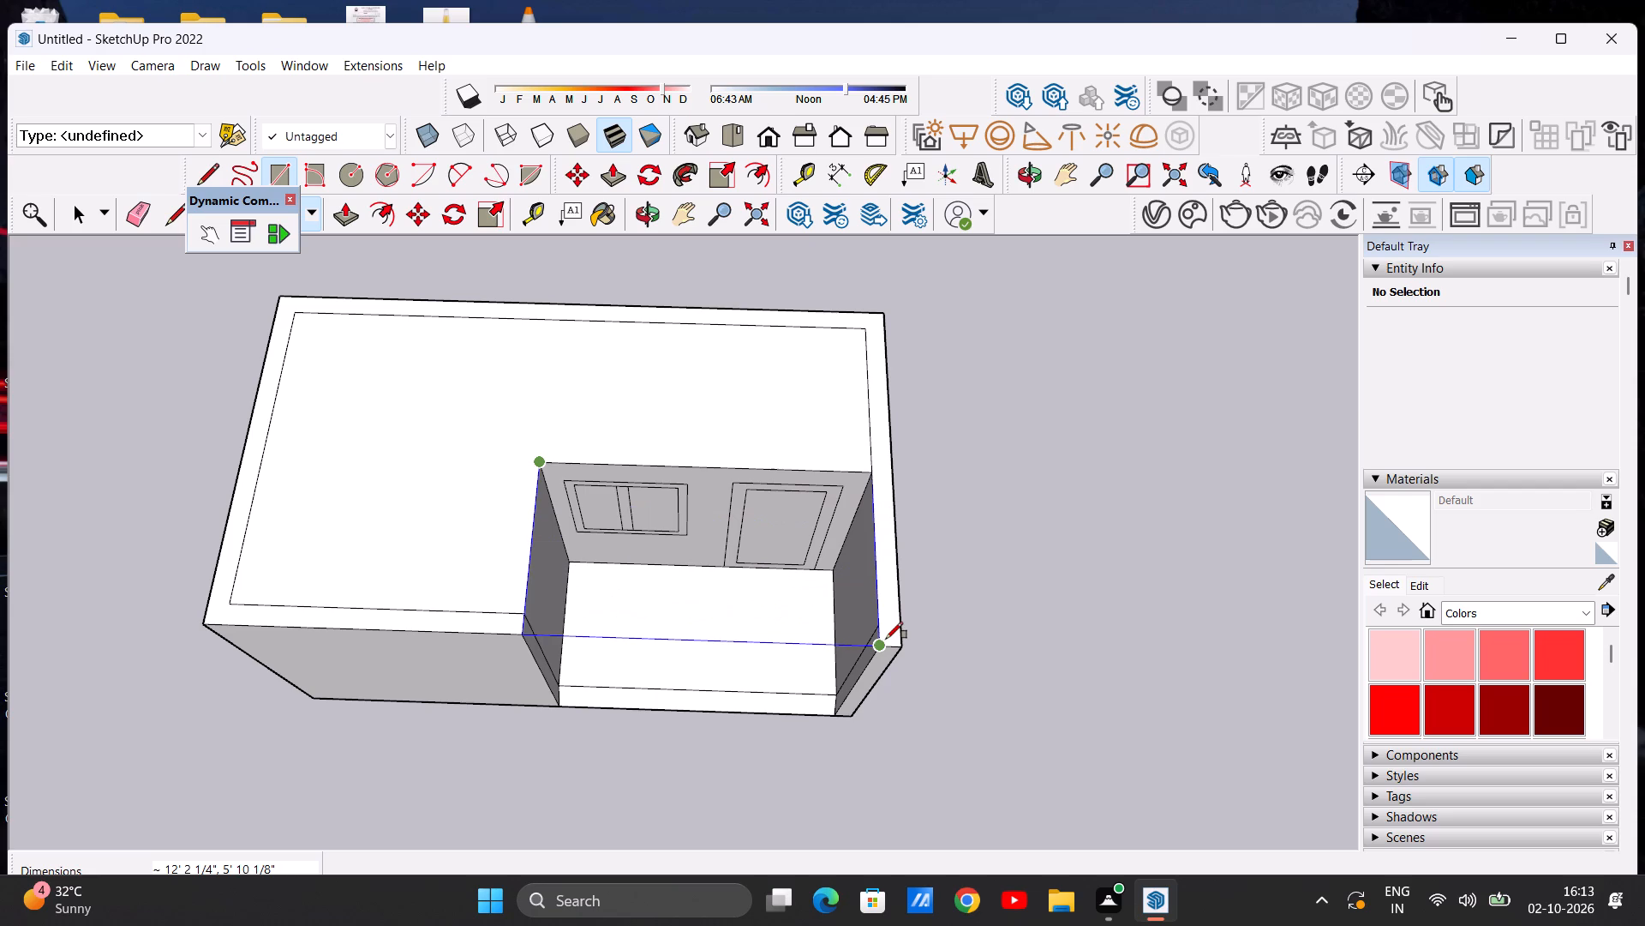
left_click(881, 646)
key("space")
Delete the vertical face that closes off the porch's front opening.
middle_click_drag(757, 722, 772, 496)
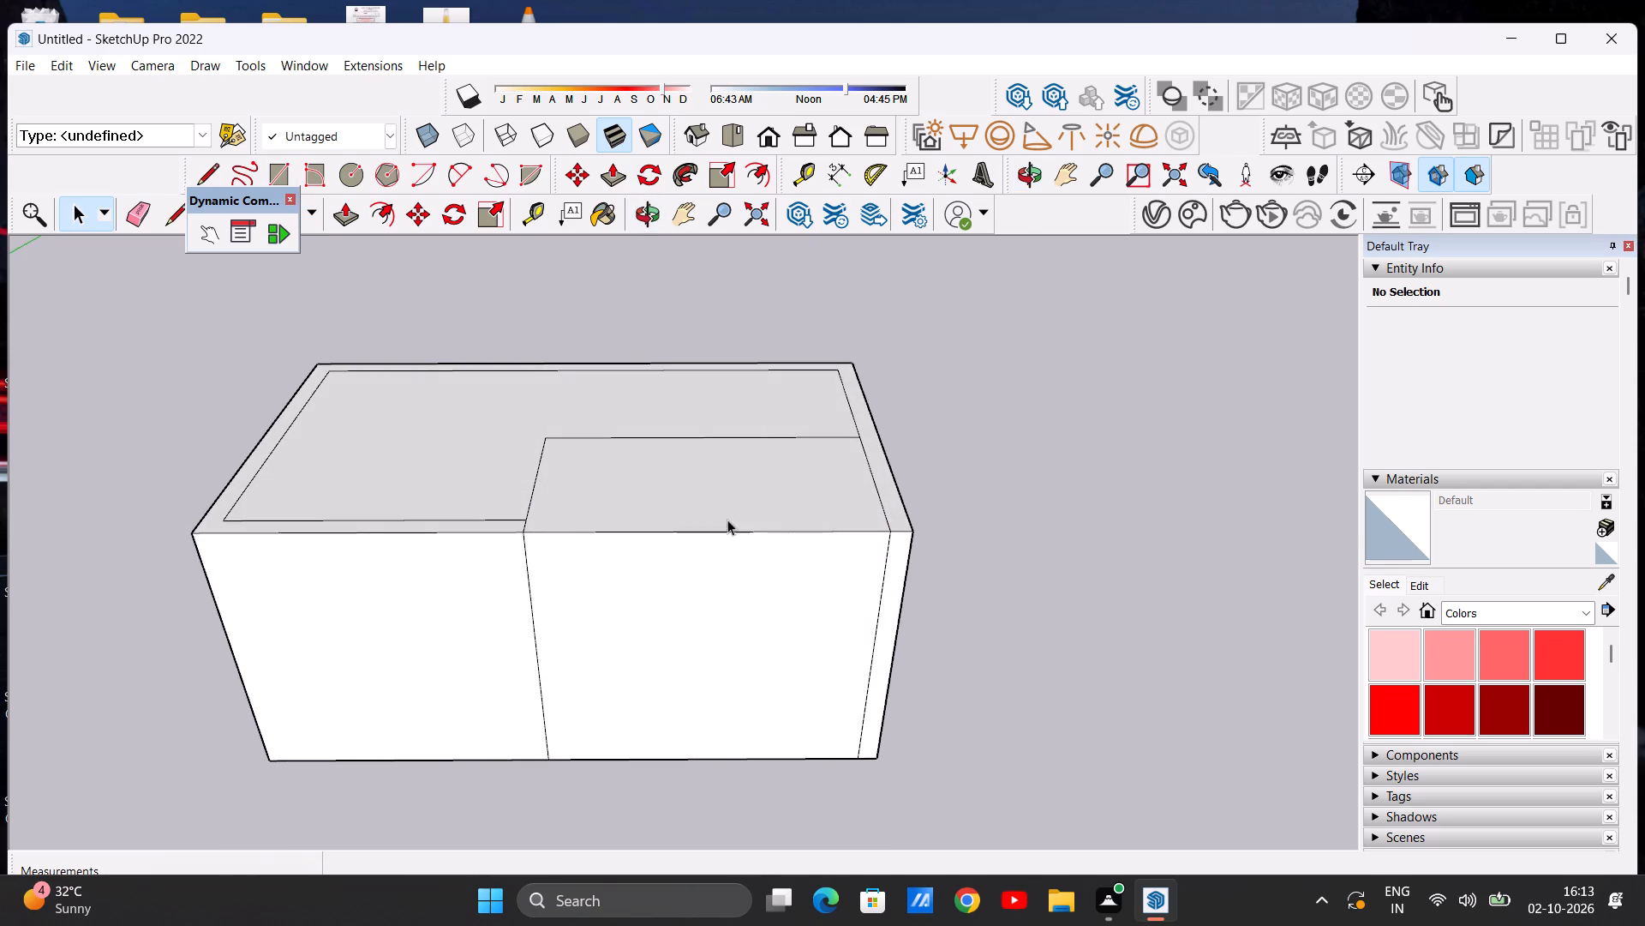
left_click(753, 652)
key("Delete")
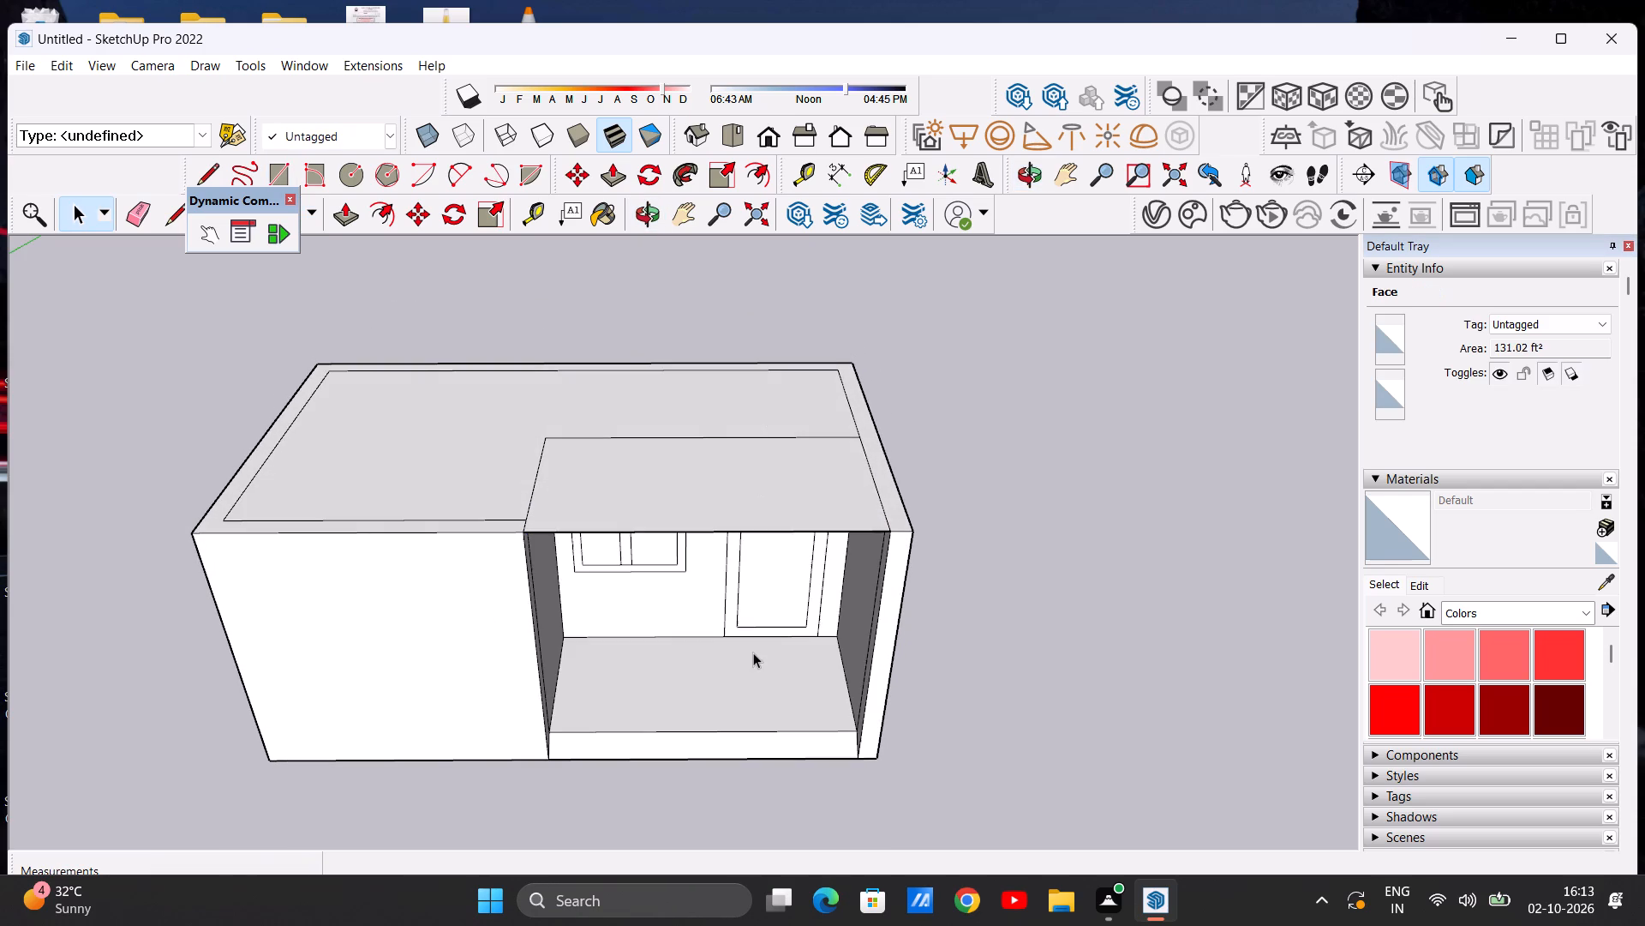
Examine the porch roof and its open front from eye level and from above.
scroll(644, 616, "down", 3)
middle_click_drag(658, 645, 667, 458)
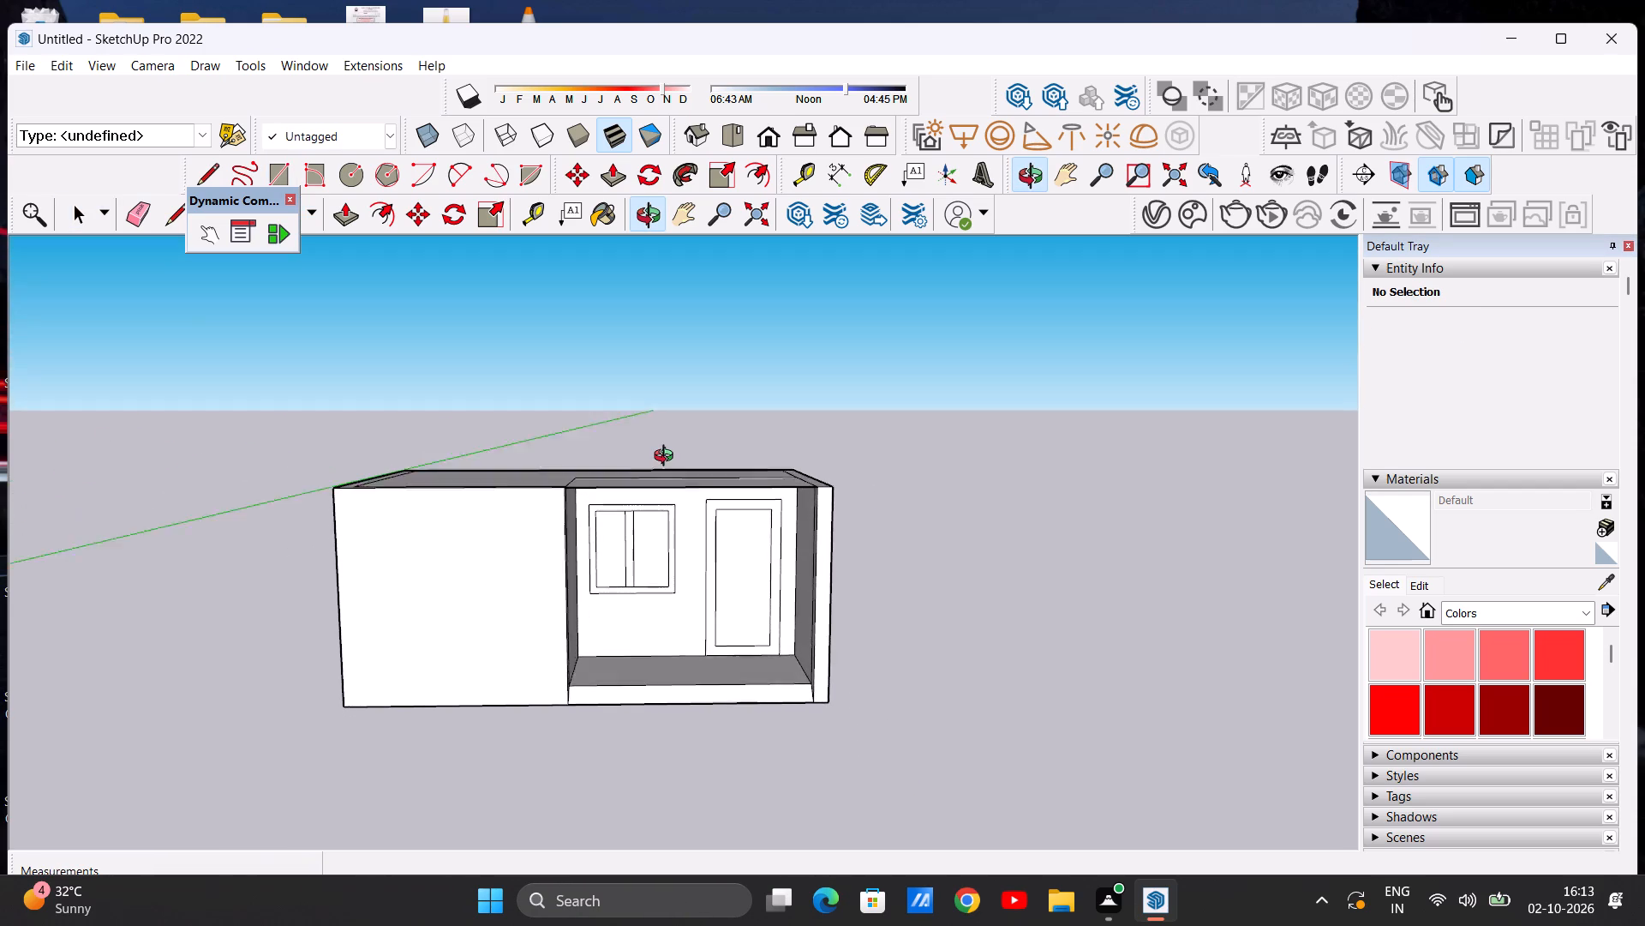
middle_click_drag(667, 458, 673, 604)
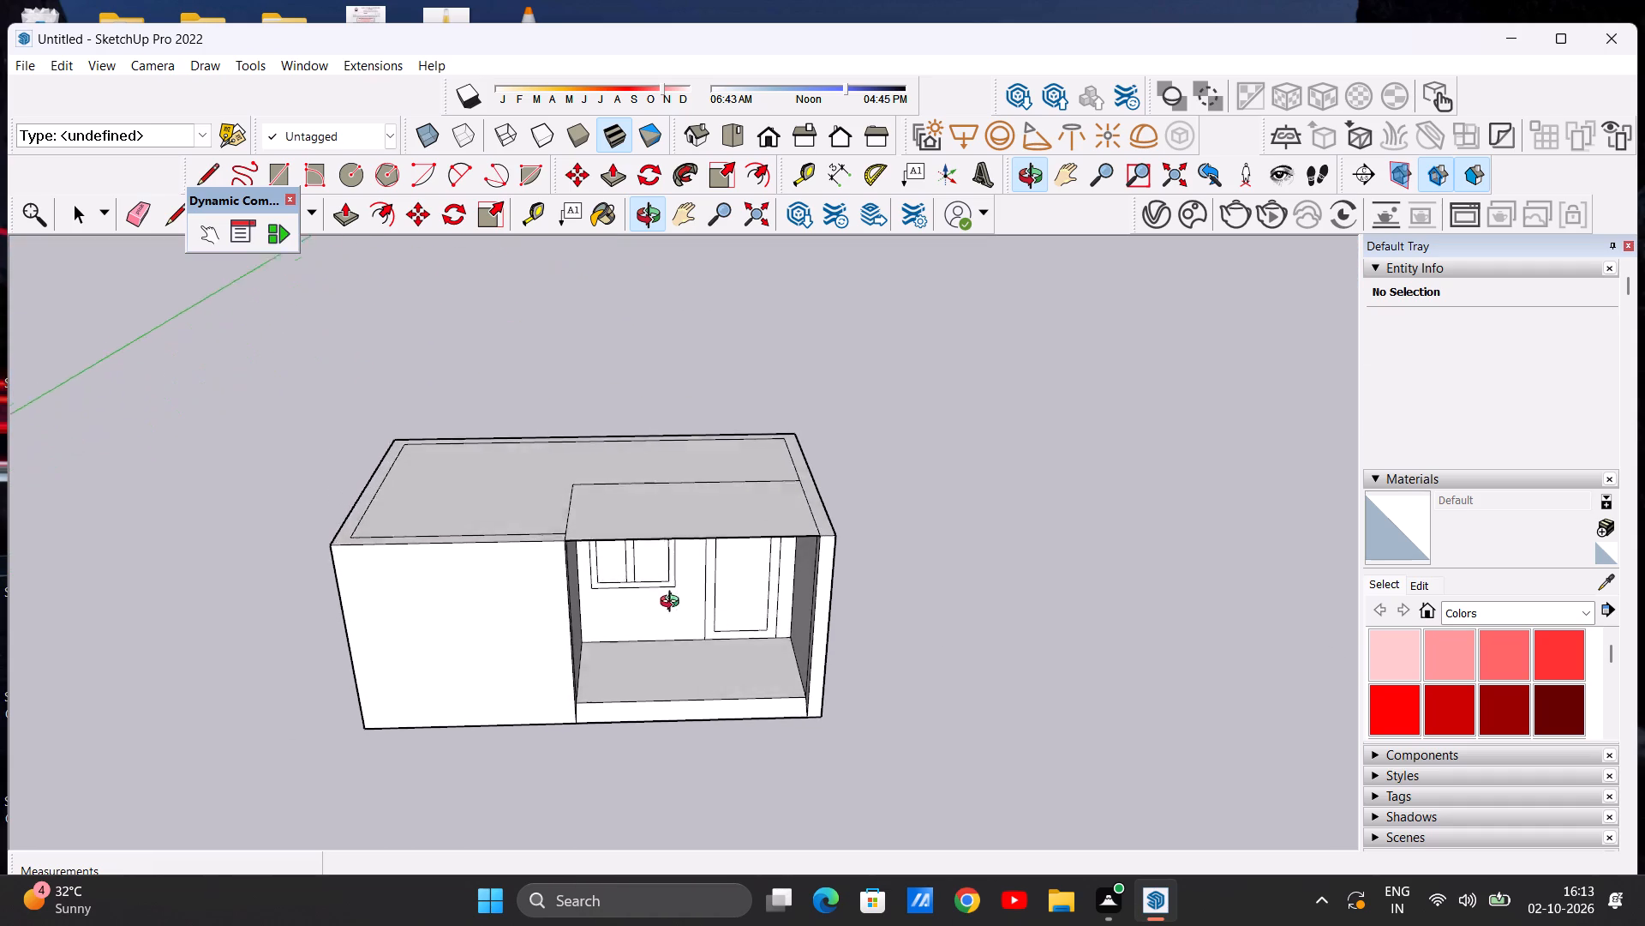
middle_click_drag(673, 604, 685, 654)
scroll(581, 493, "up", 8)
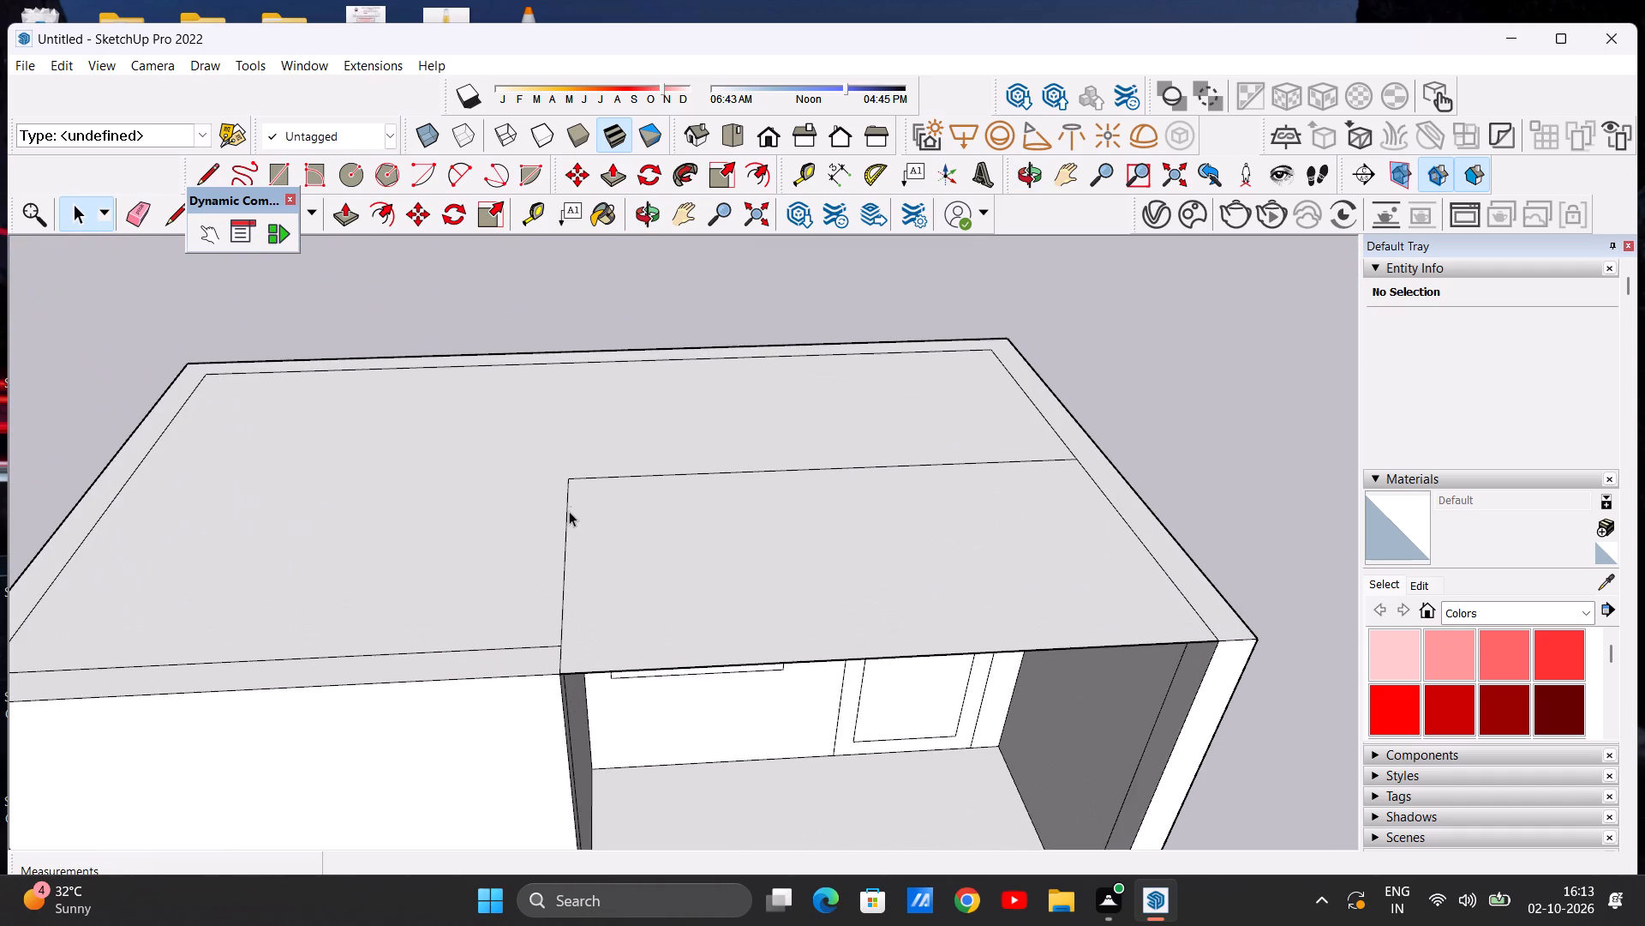
scroll(559, 538, "down", 13)
middle_click_drag(641, 657, 608, 590)
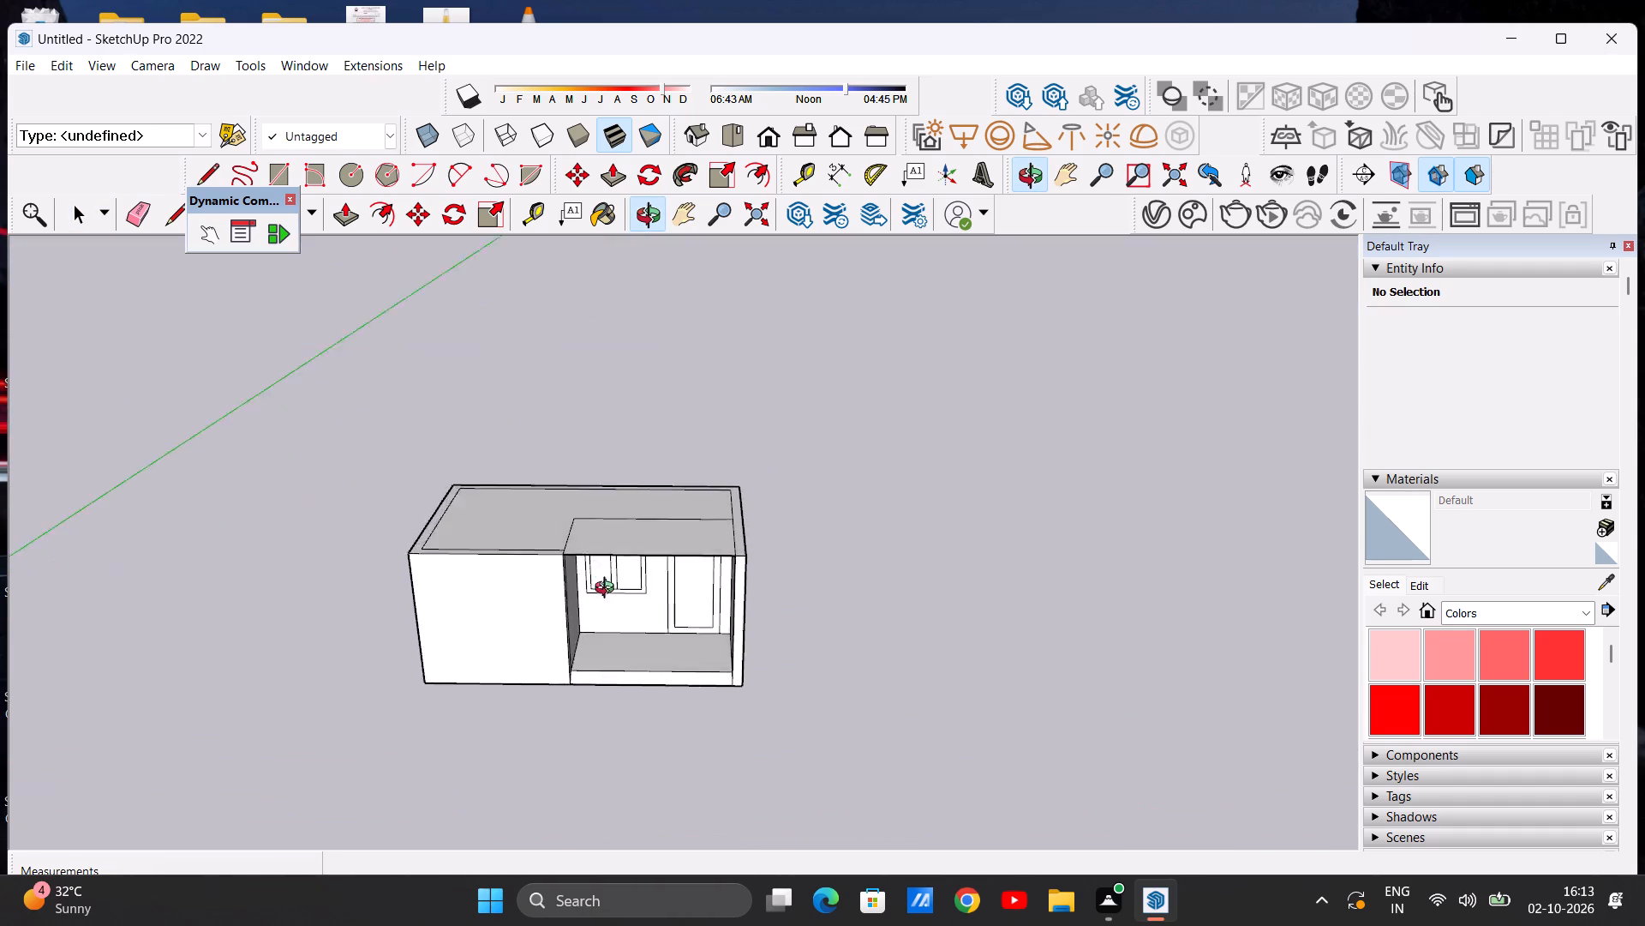
middle_click_drag(608, 590, 607, 666)
scroll(565, 569, "up", 9)
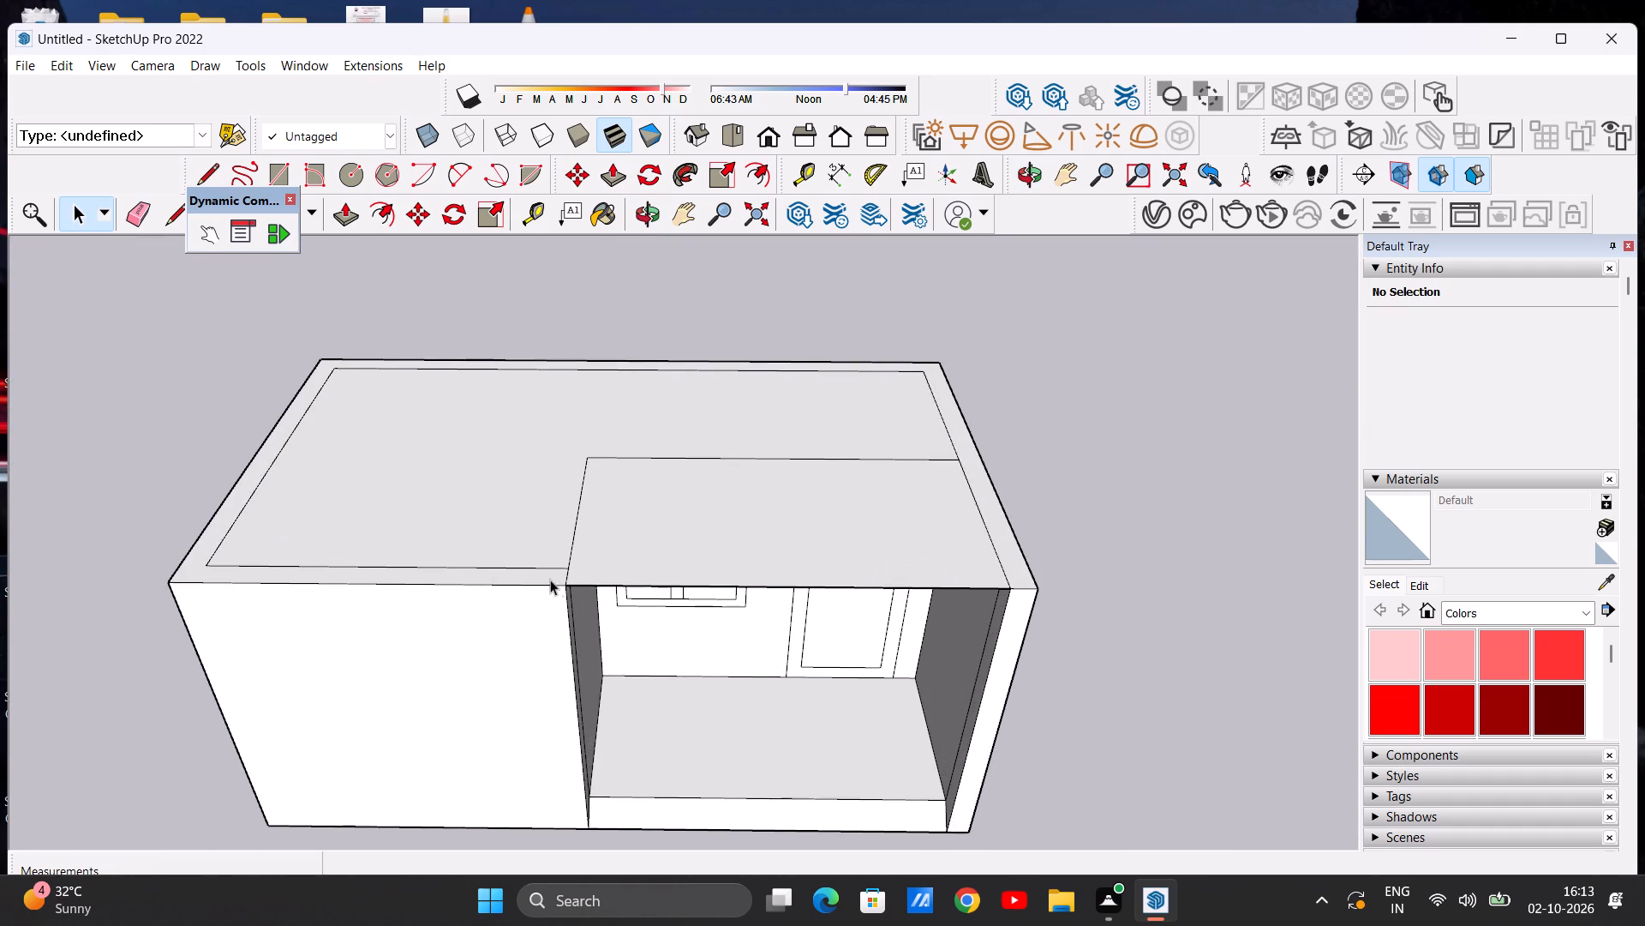
middle_click_drag(554, 589, 556, 634)
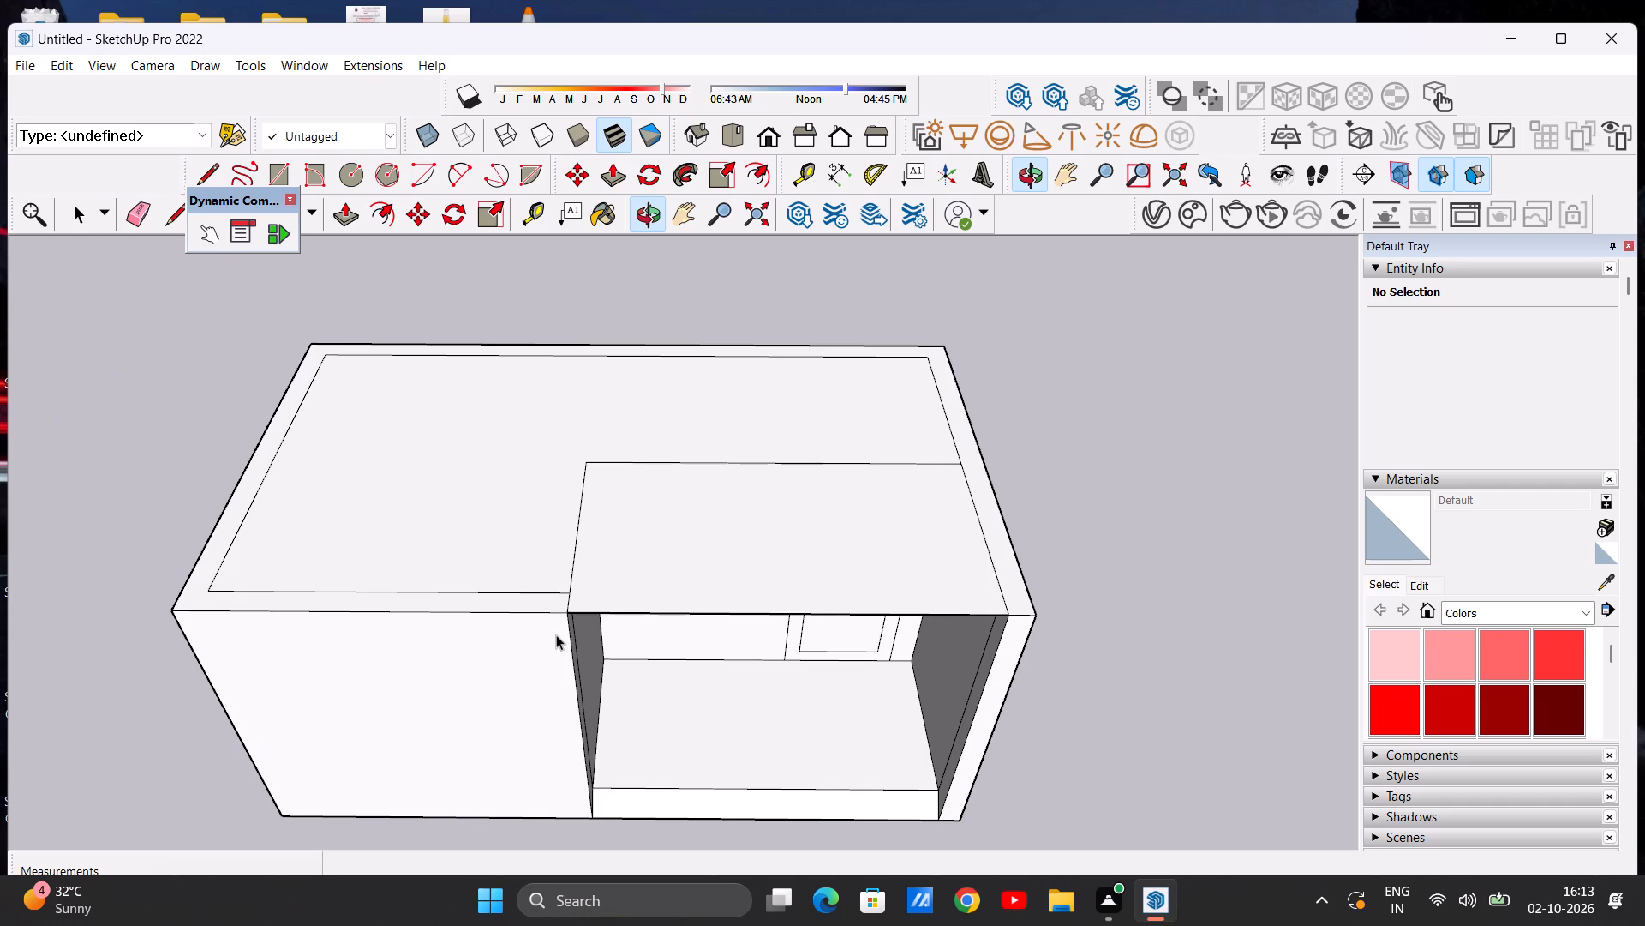
scroll(553, 550, "down", 6)
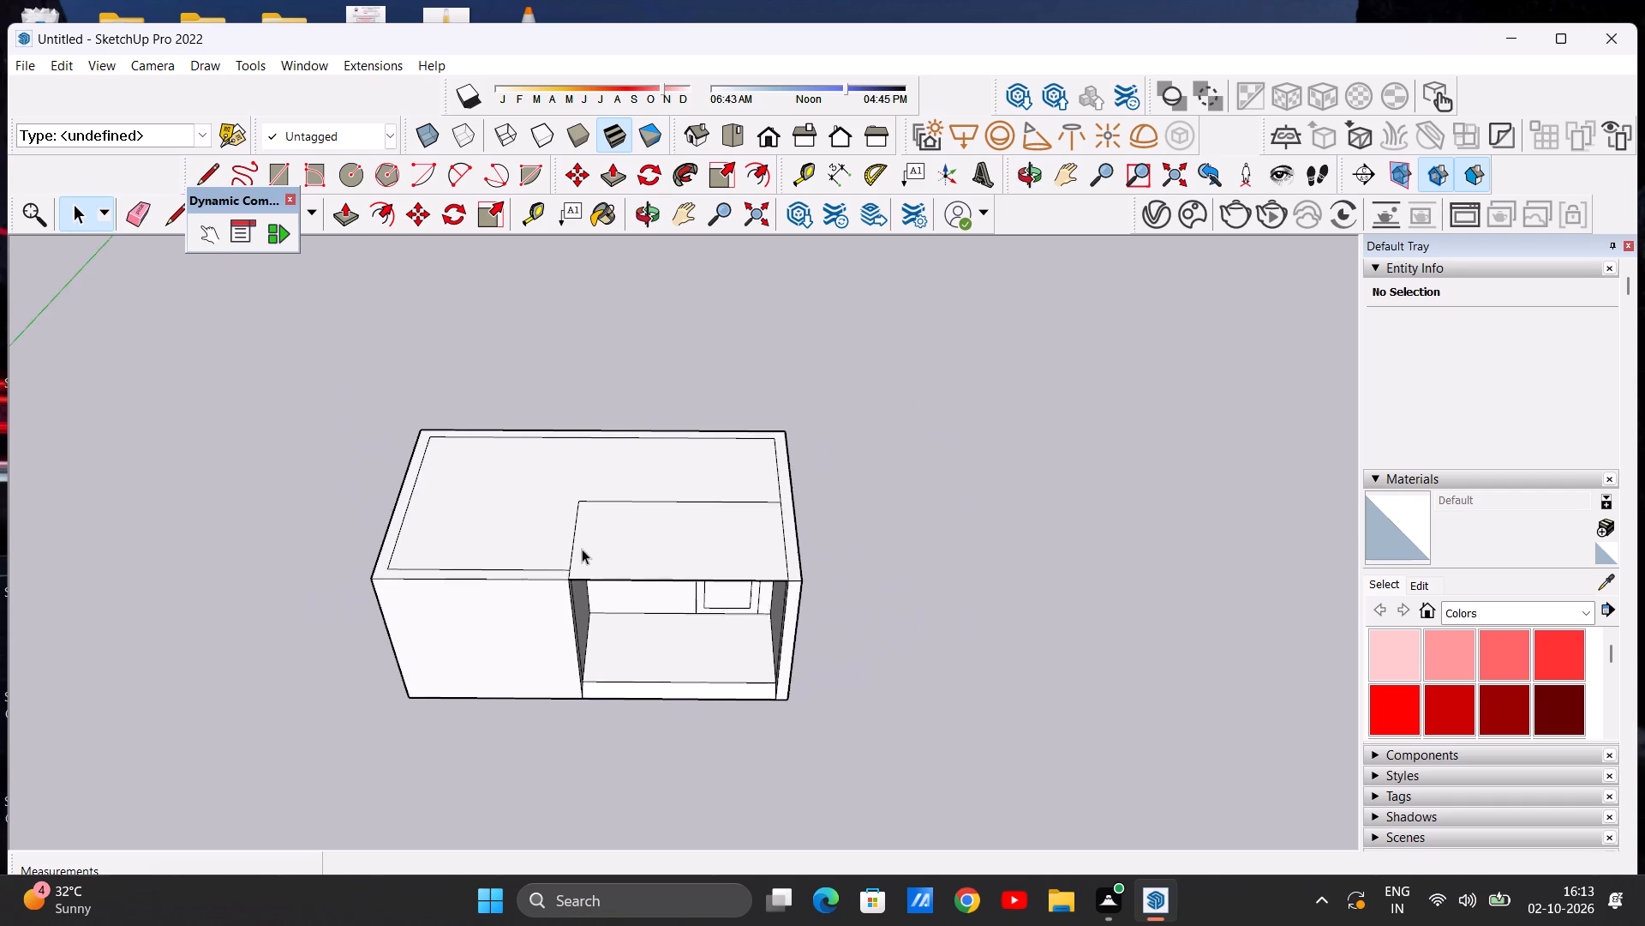
scroll(582, 549, "down", 2)
scroll(514, 573, "up", 6)
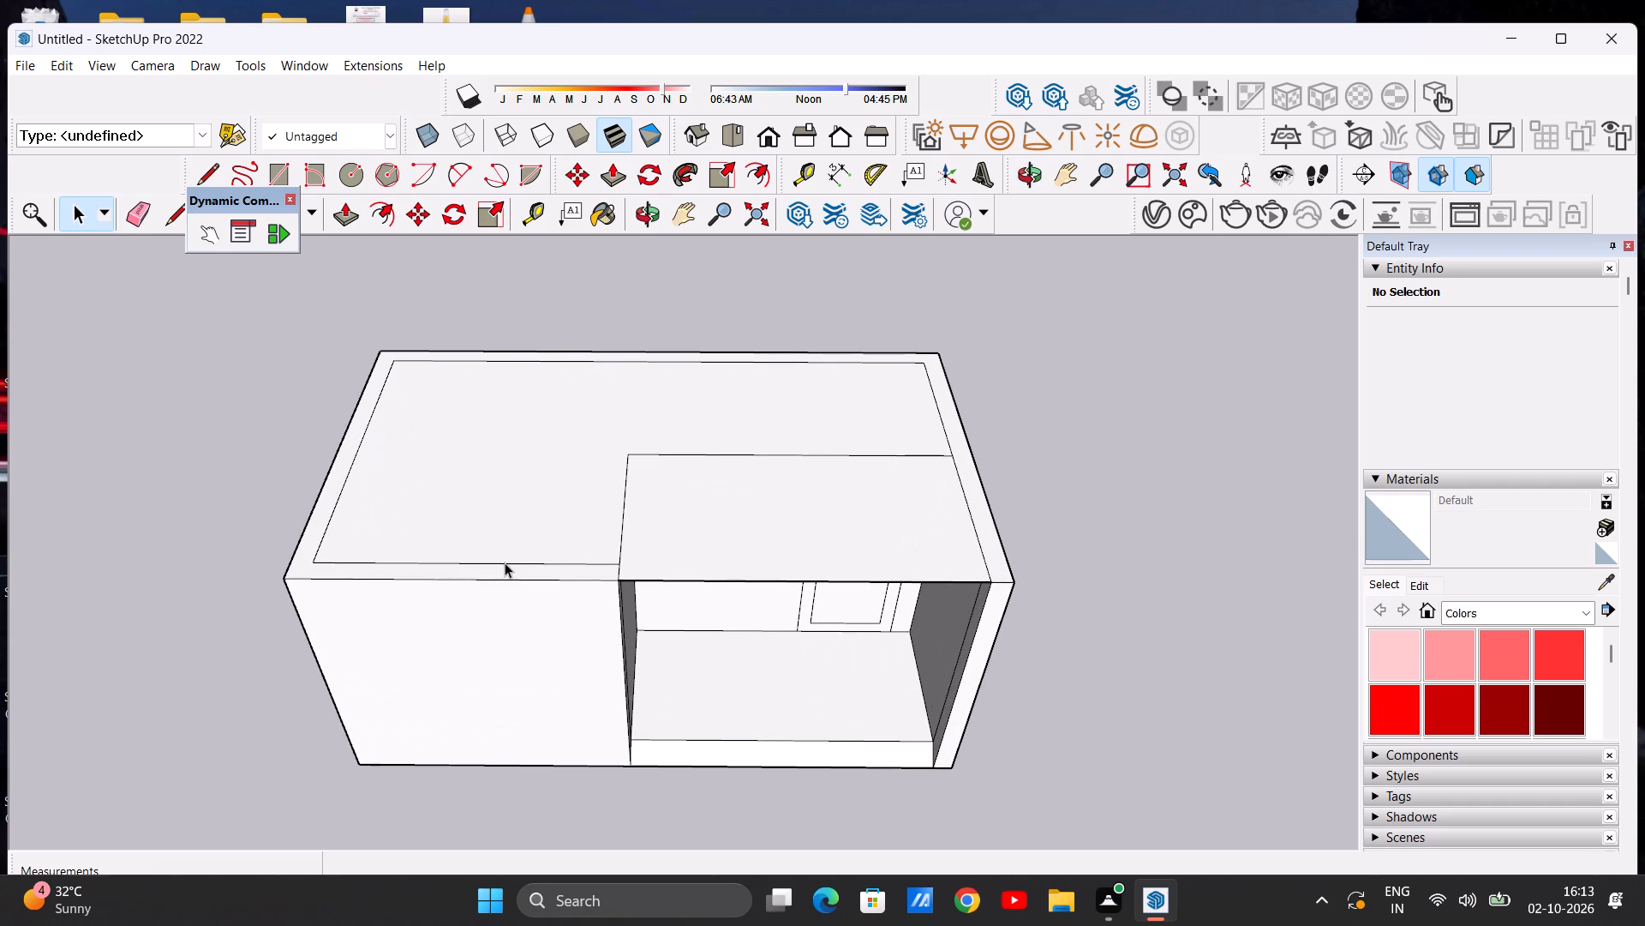
Draw a line about 12' 2 1/4" long across the porch roof, continuing the front wall's inner edge line.
middle_click_drag(625, 555, 625, 666)
scroll(656, 643, "up", 1)
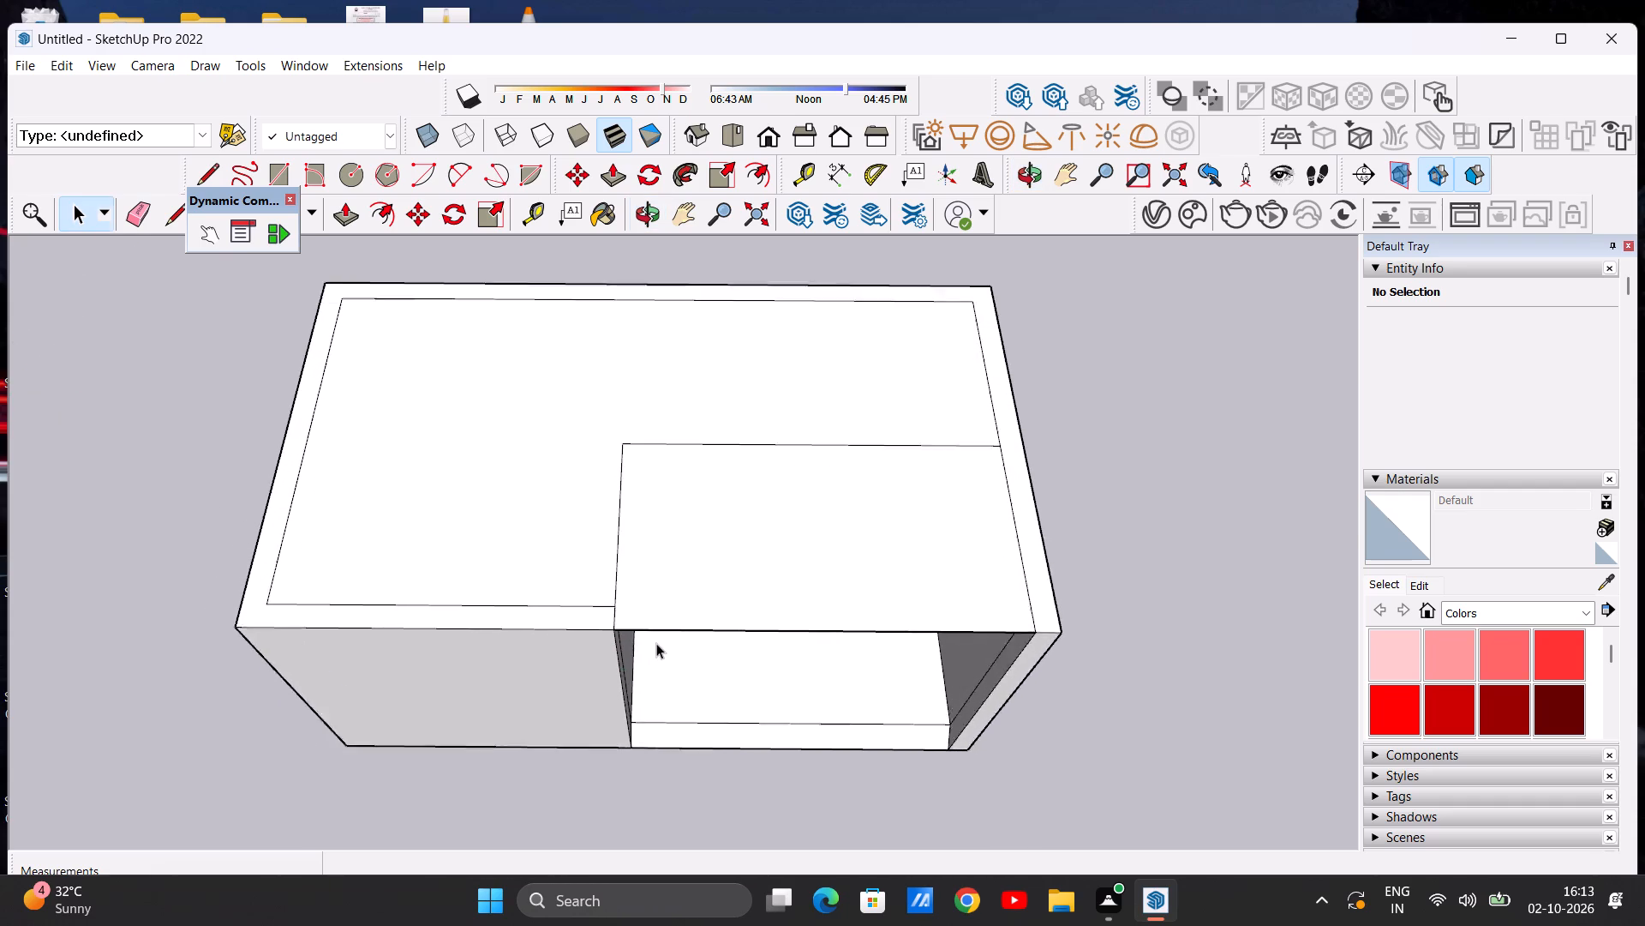
scroll(656, 643, "up", 2)
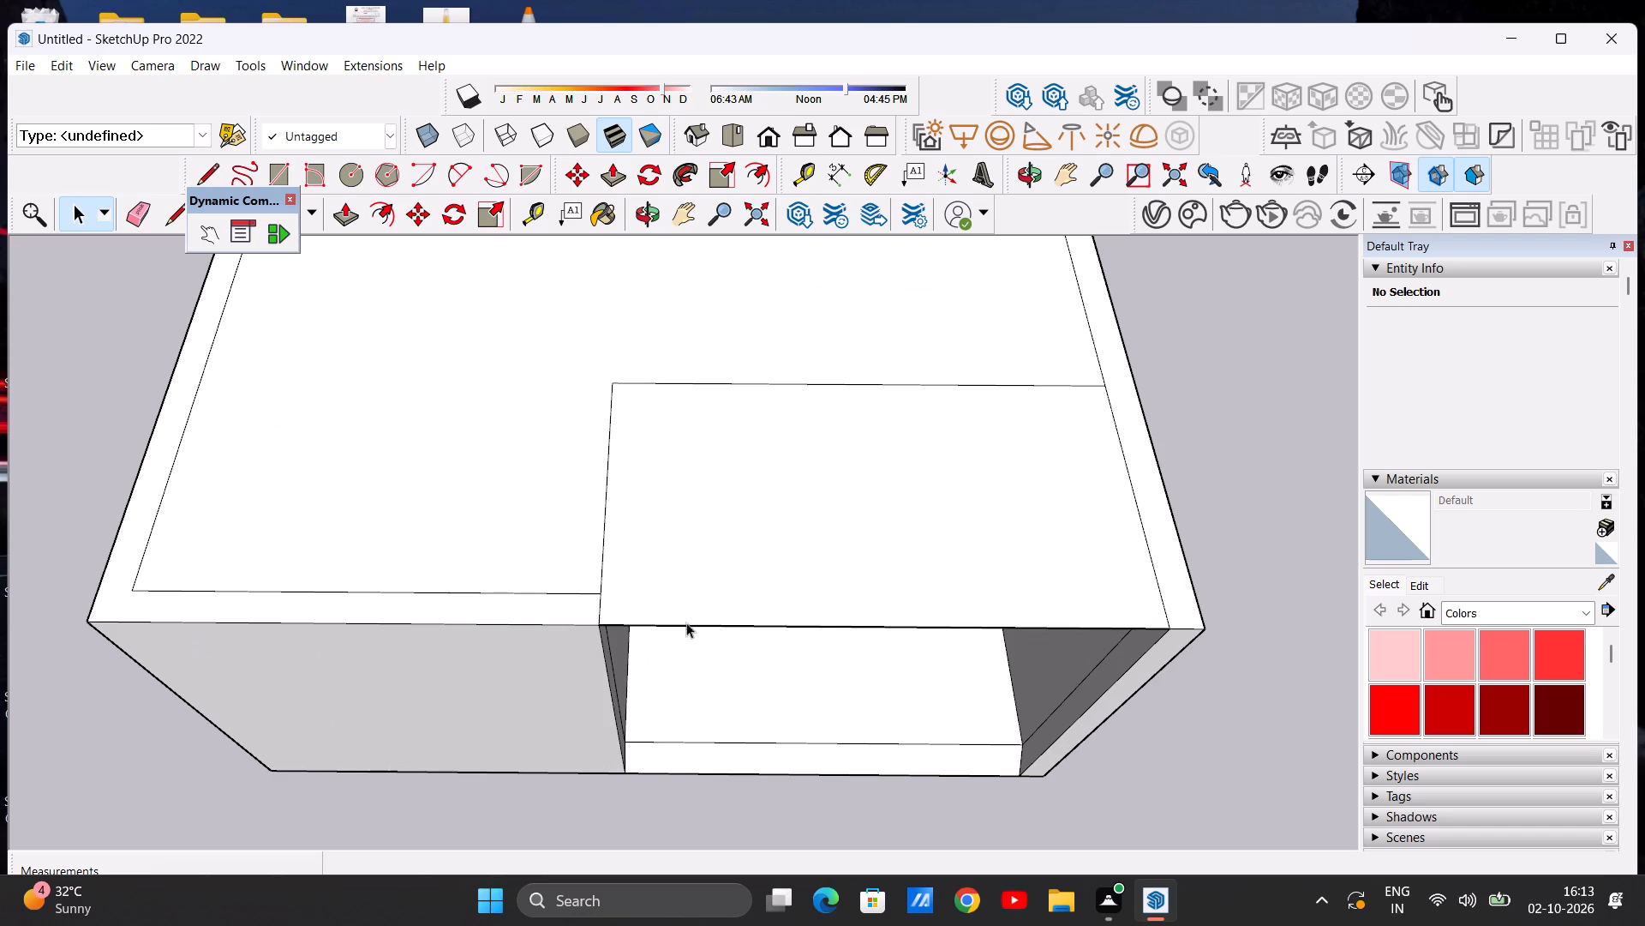
key("l")
left_click(606, 589)
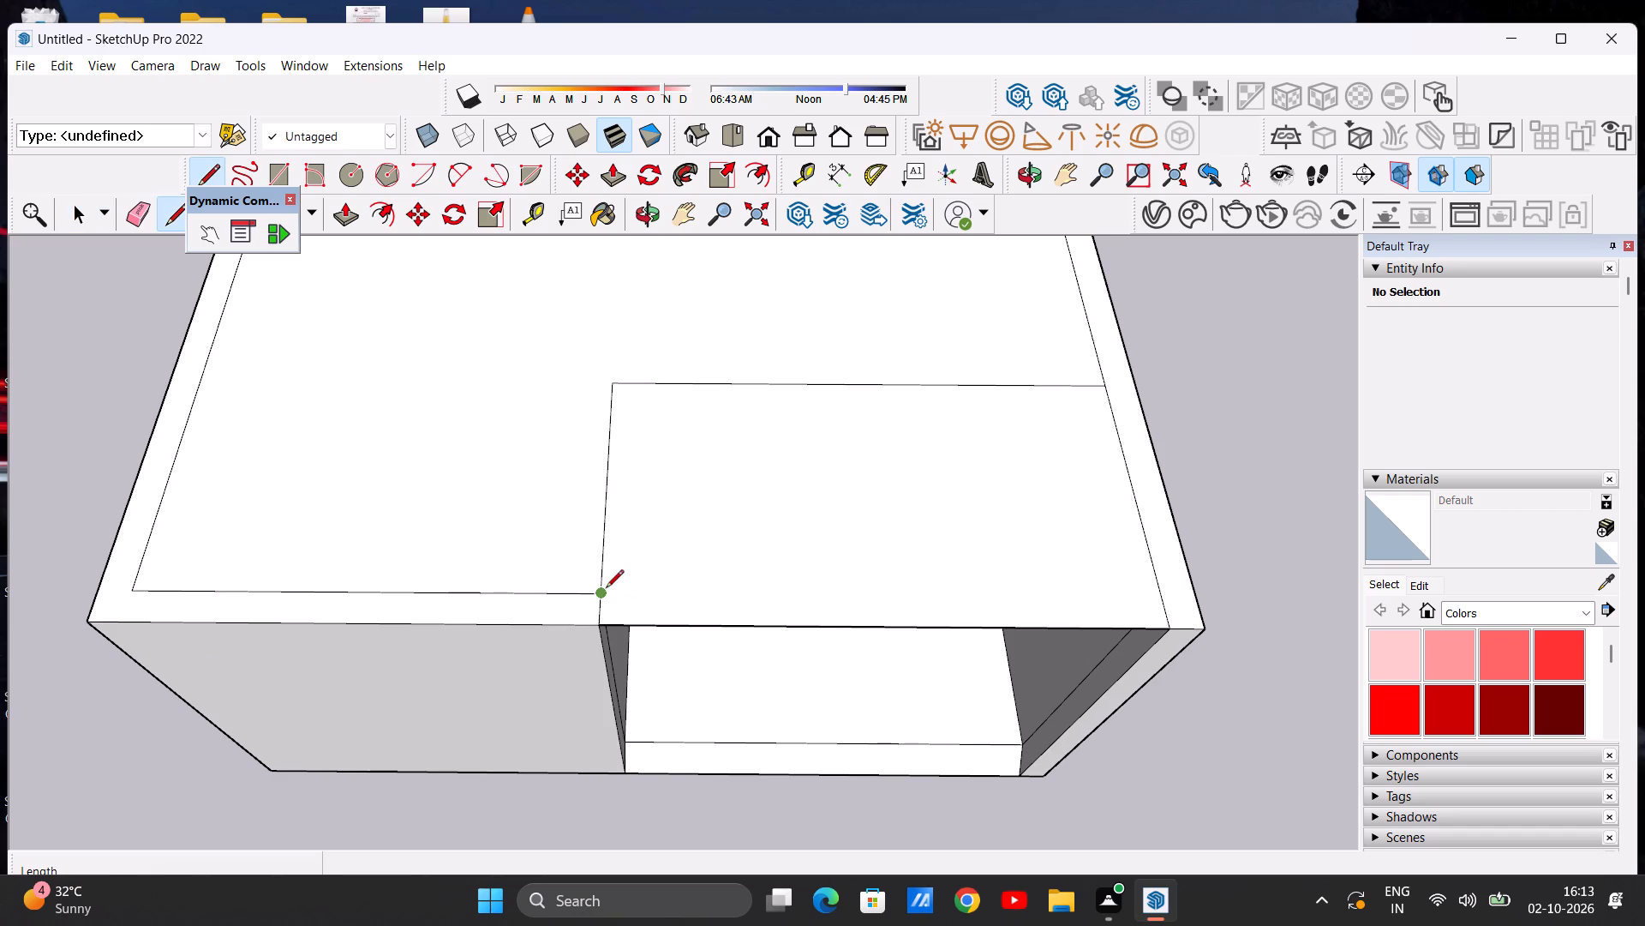
left_click(1160, 592)
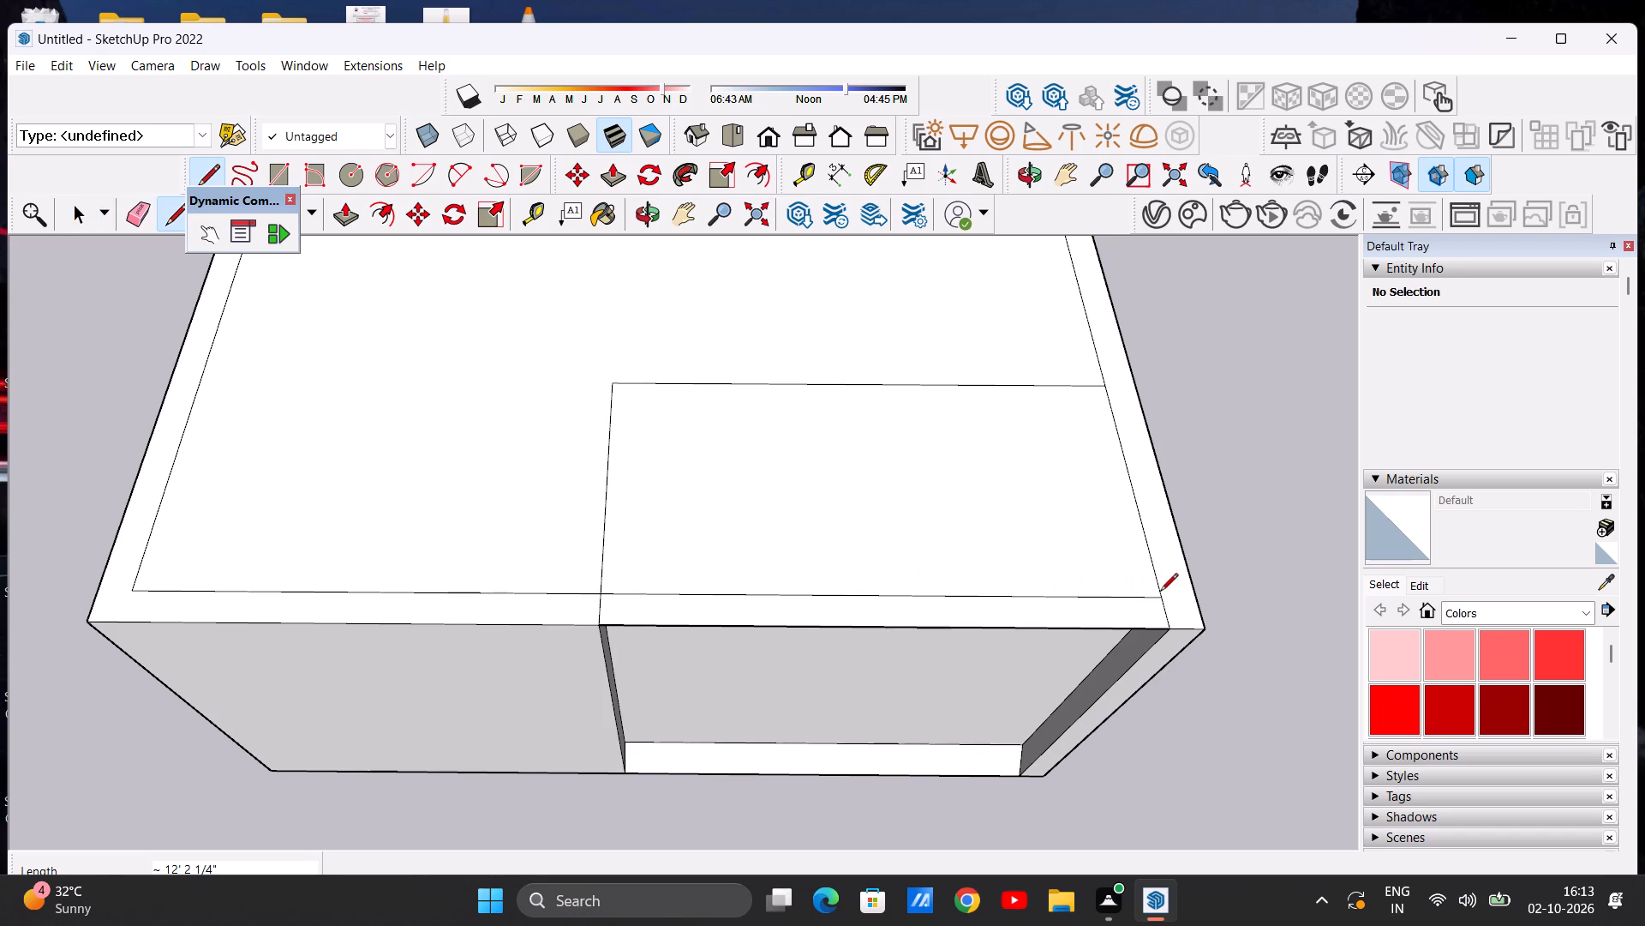
key("space")
Delete the vertical face that fills the porch's front opening again.
scroll(619, 564, "down", 4)
middle_click_drag(784, 809, 742, 486)
left_click(750, 565)
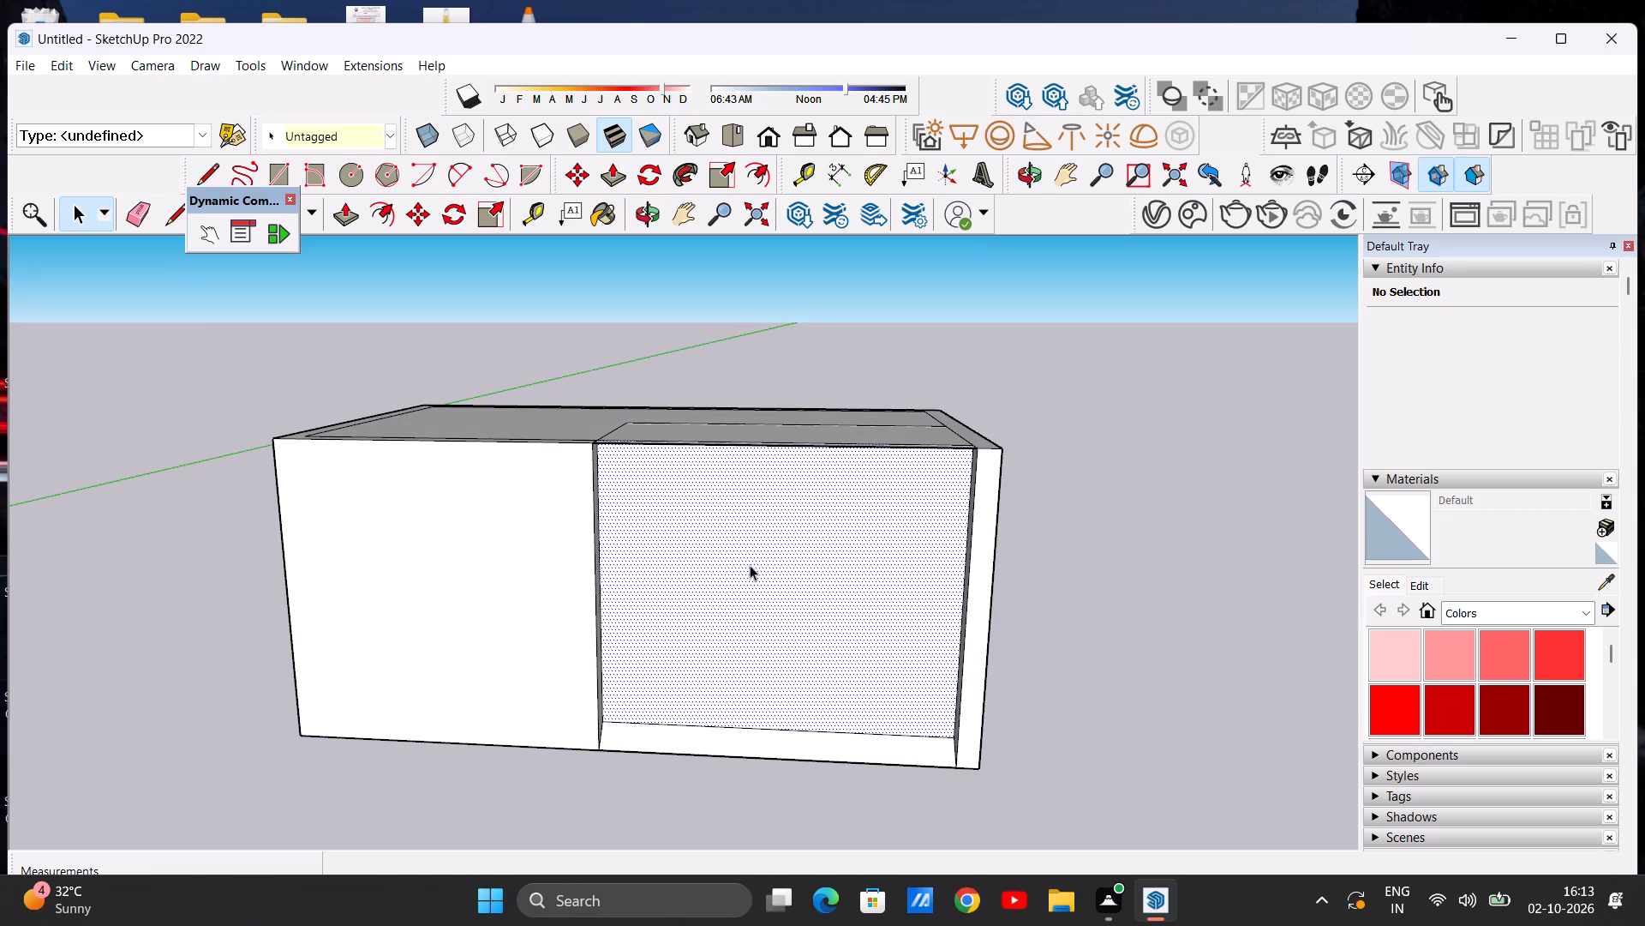
key("Delete")
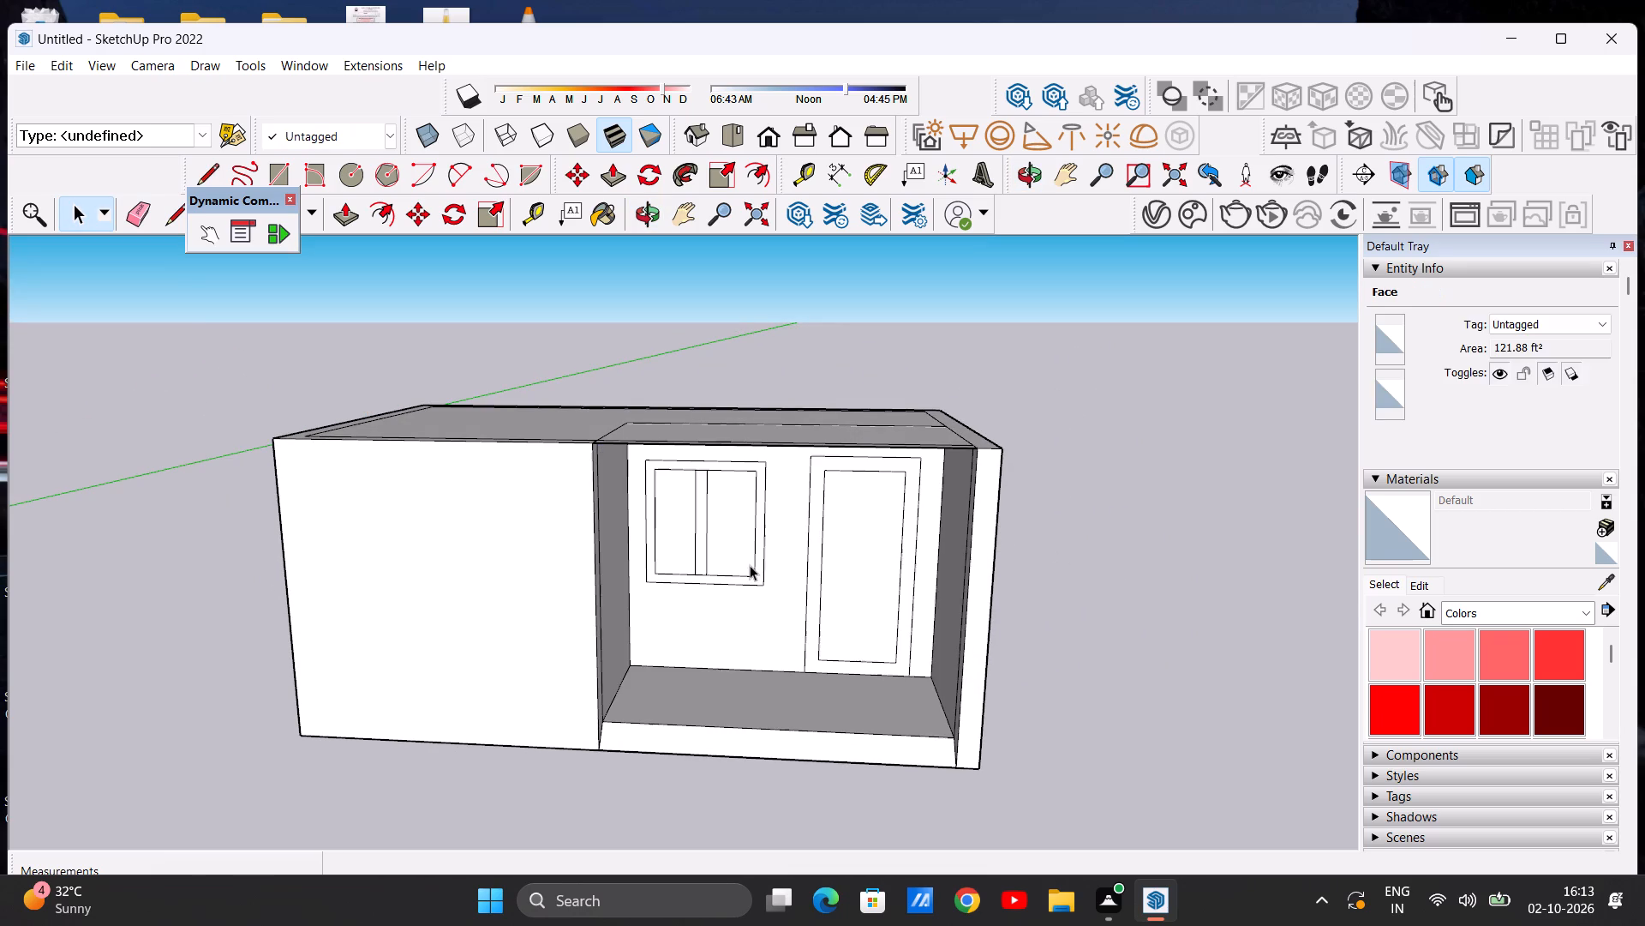
Examine the reopened porch and the roof edges from the front and from above.
scroll(706, 550, "down", 2)
middle_click_drag(745, 584, 710, 482)
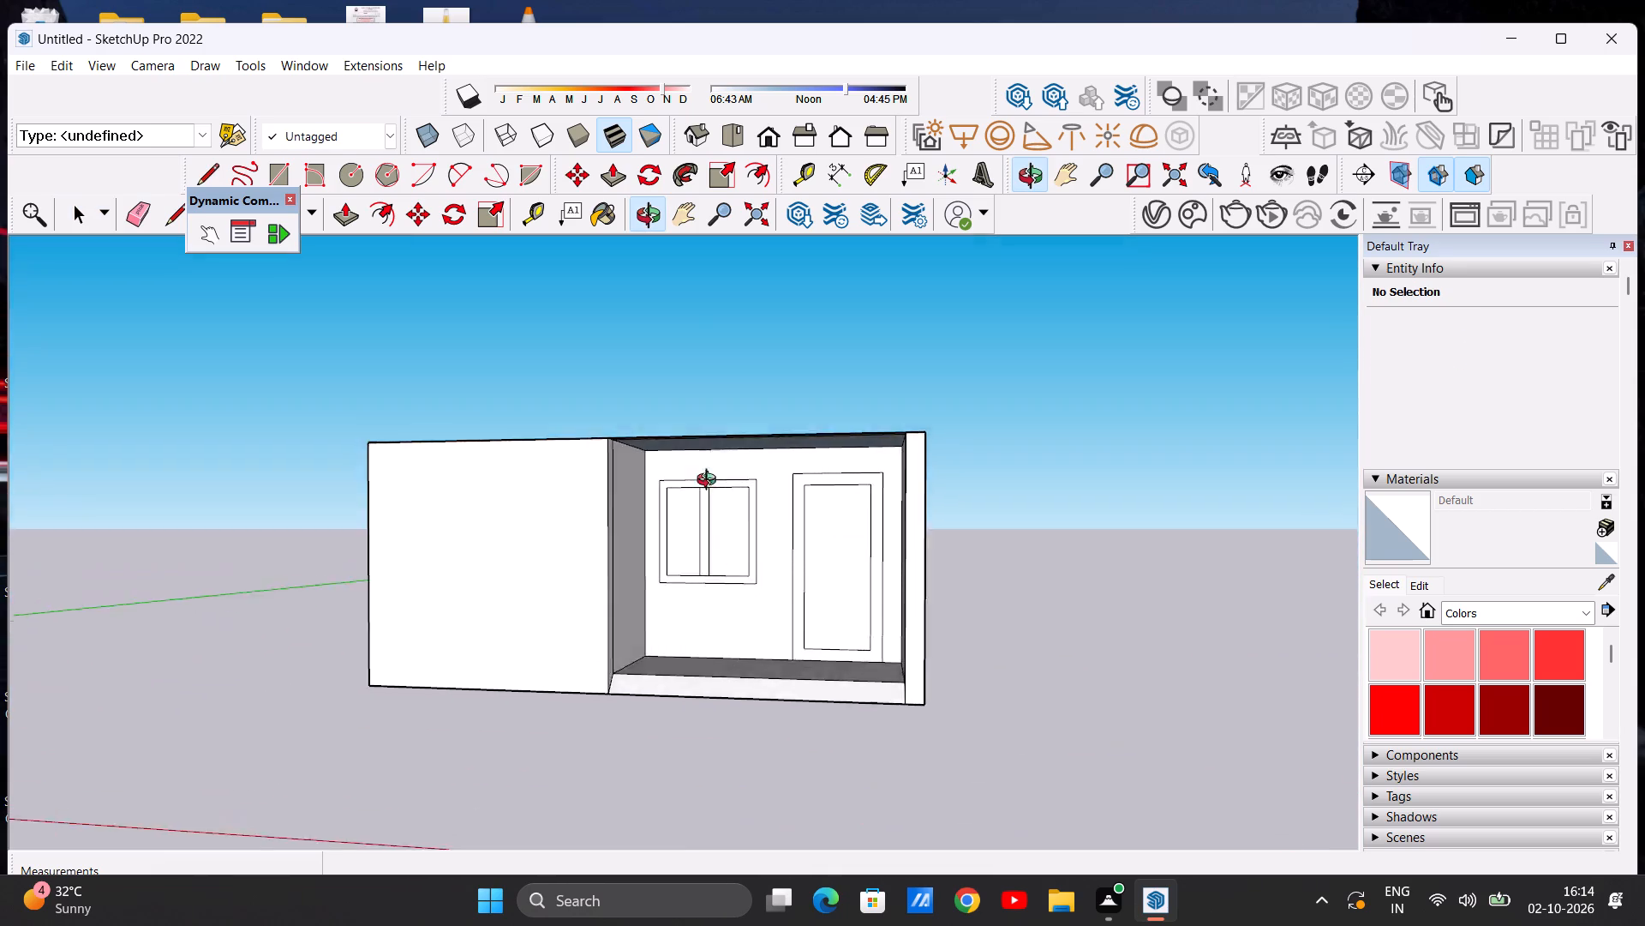
middle_click_drag(710, 482, 718, 616)
scroll(661, 588, "down", 2)
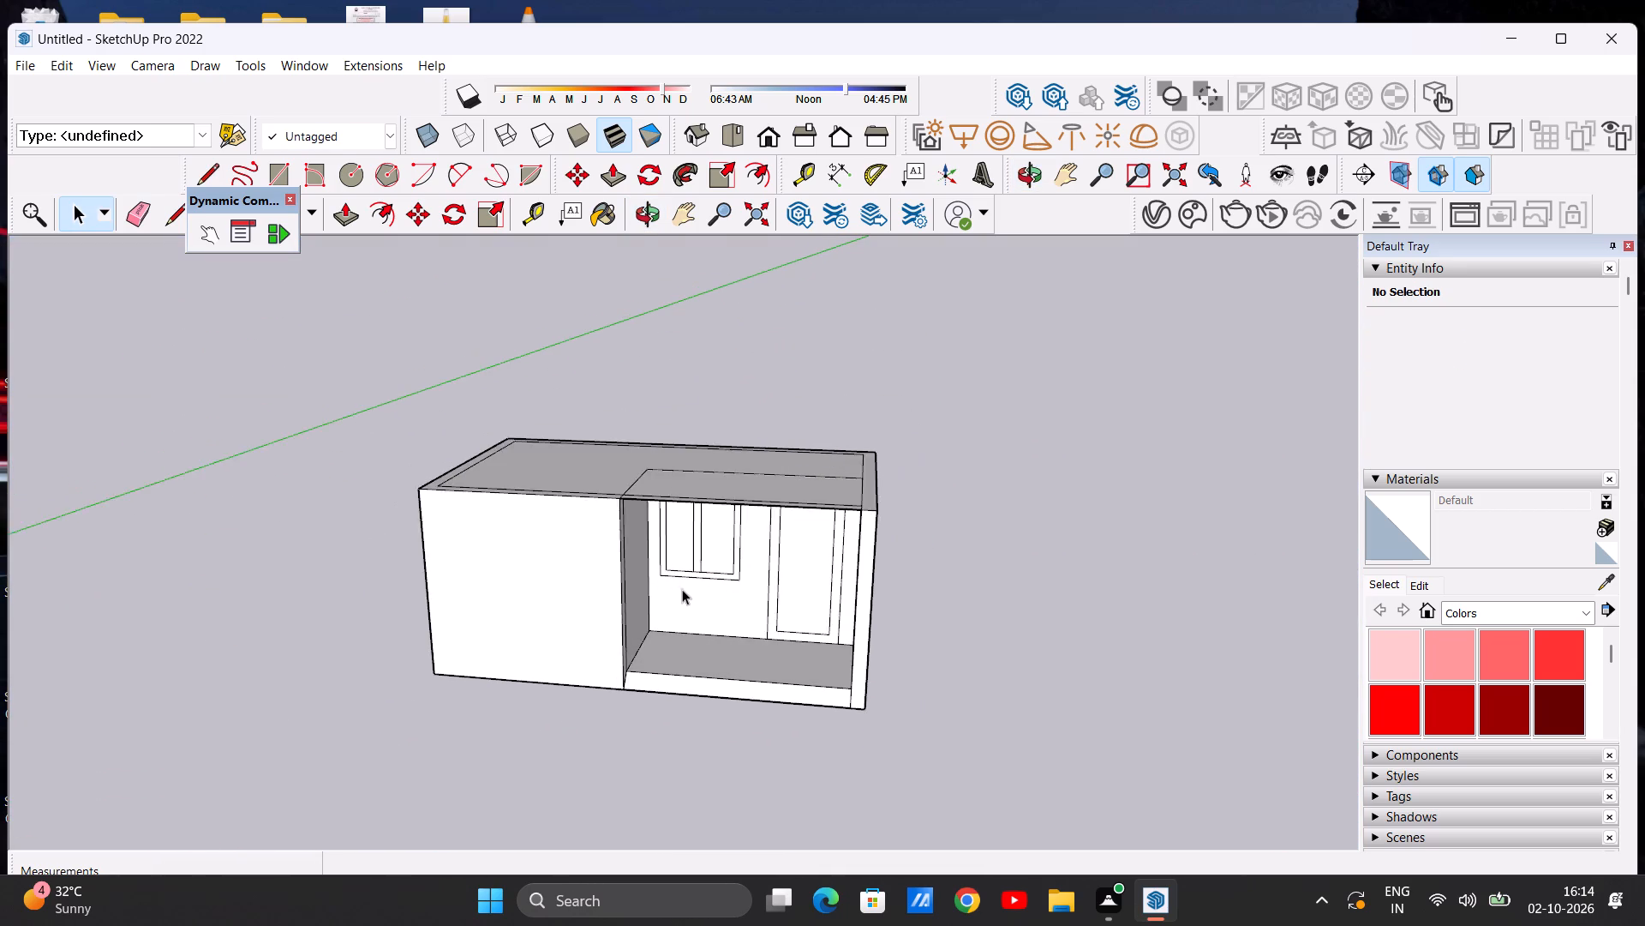
scroll(682, 589, "down", 2)
scroll(616, 601, "up", 5)
scroll(651, 580, "down", 4)
middle_click_drag(651, 624, 641, 598)
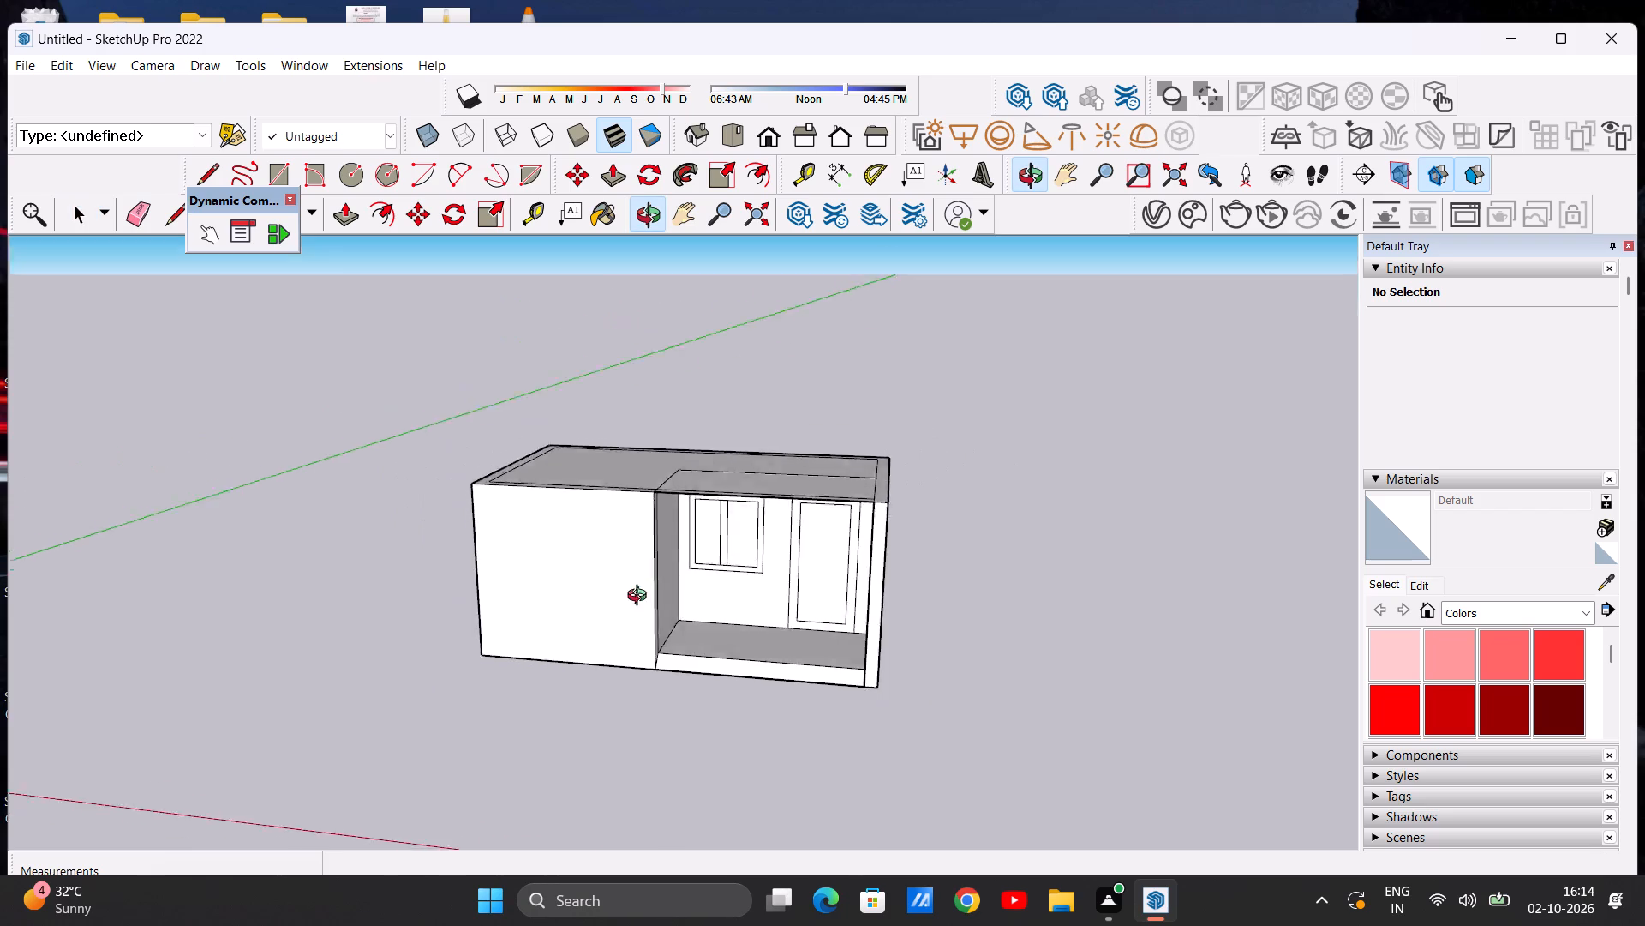
middle_click_drag(641, 598, 517, 733)
middle_click_drag(655, 496, 659, 692)
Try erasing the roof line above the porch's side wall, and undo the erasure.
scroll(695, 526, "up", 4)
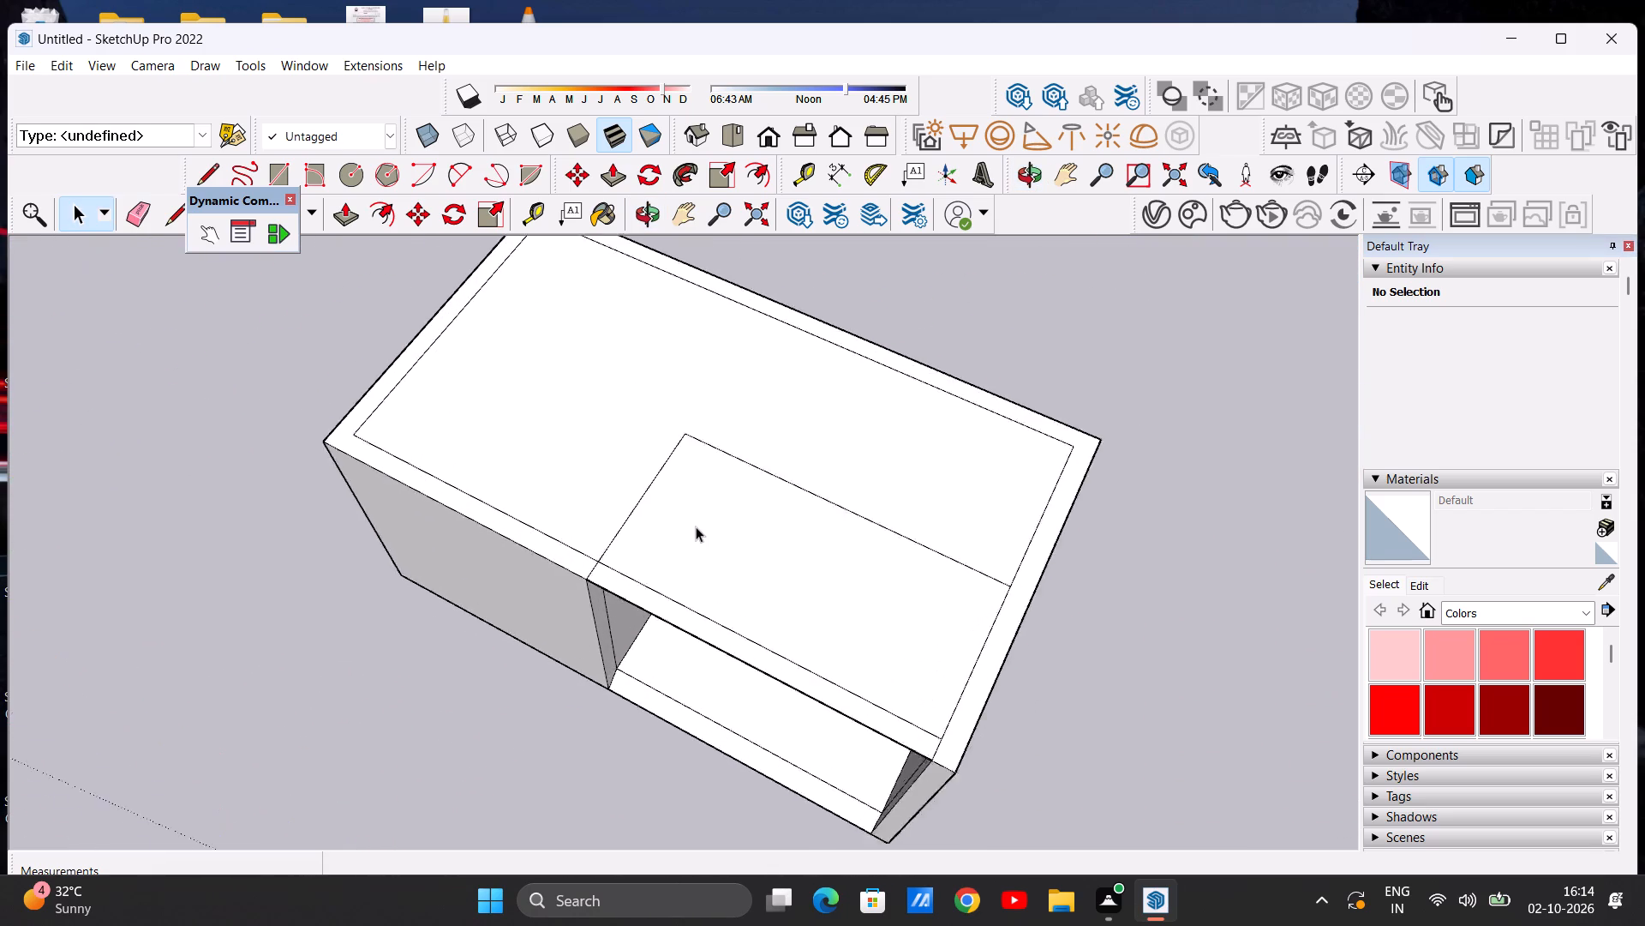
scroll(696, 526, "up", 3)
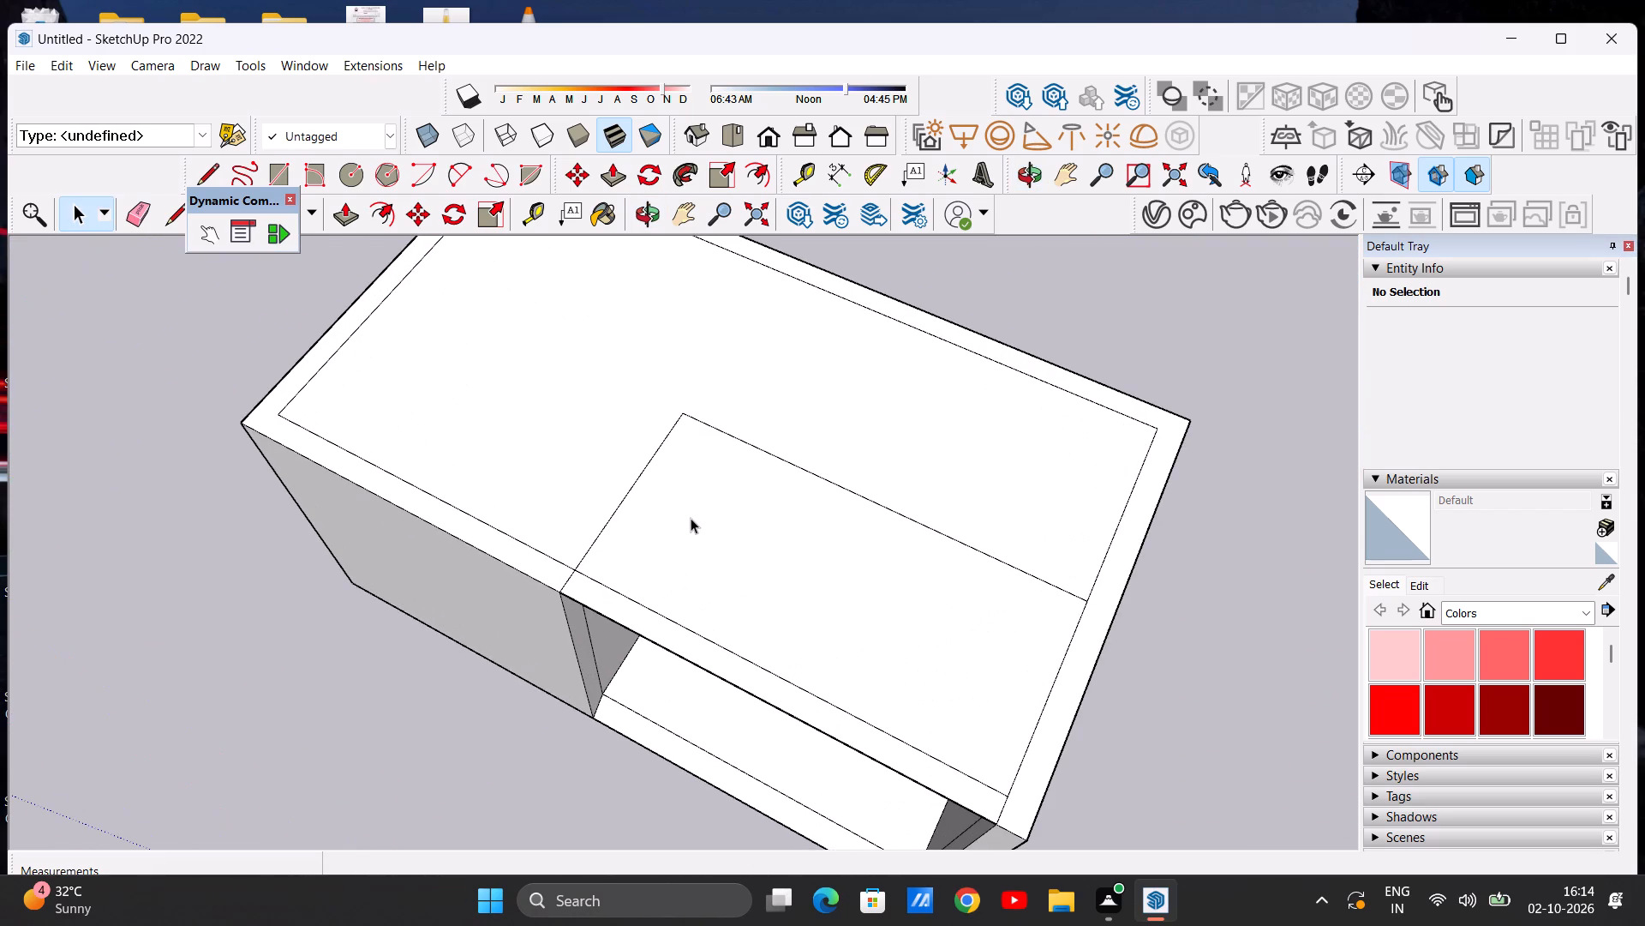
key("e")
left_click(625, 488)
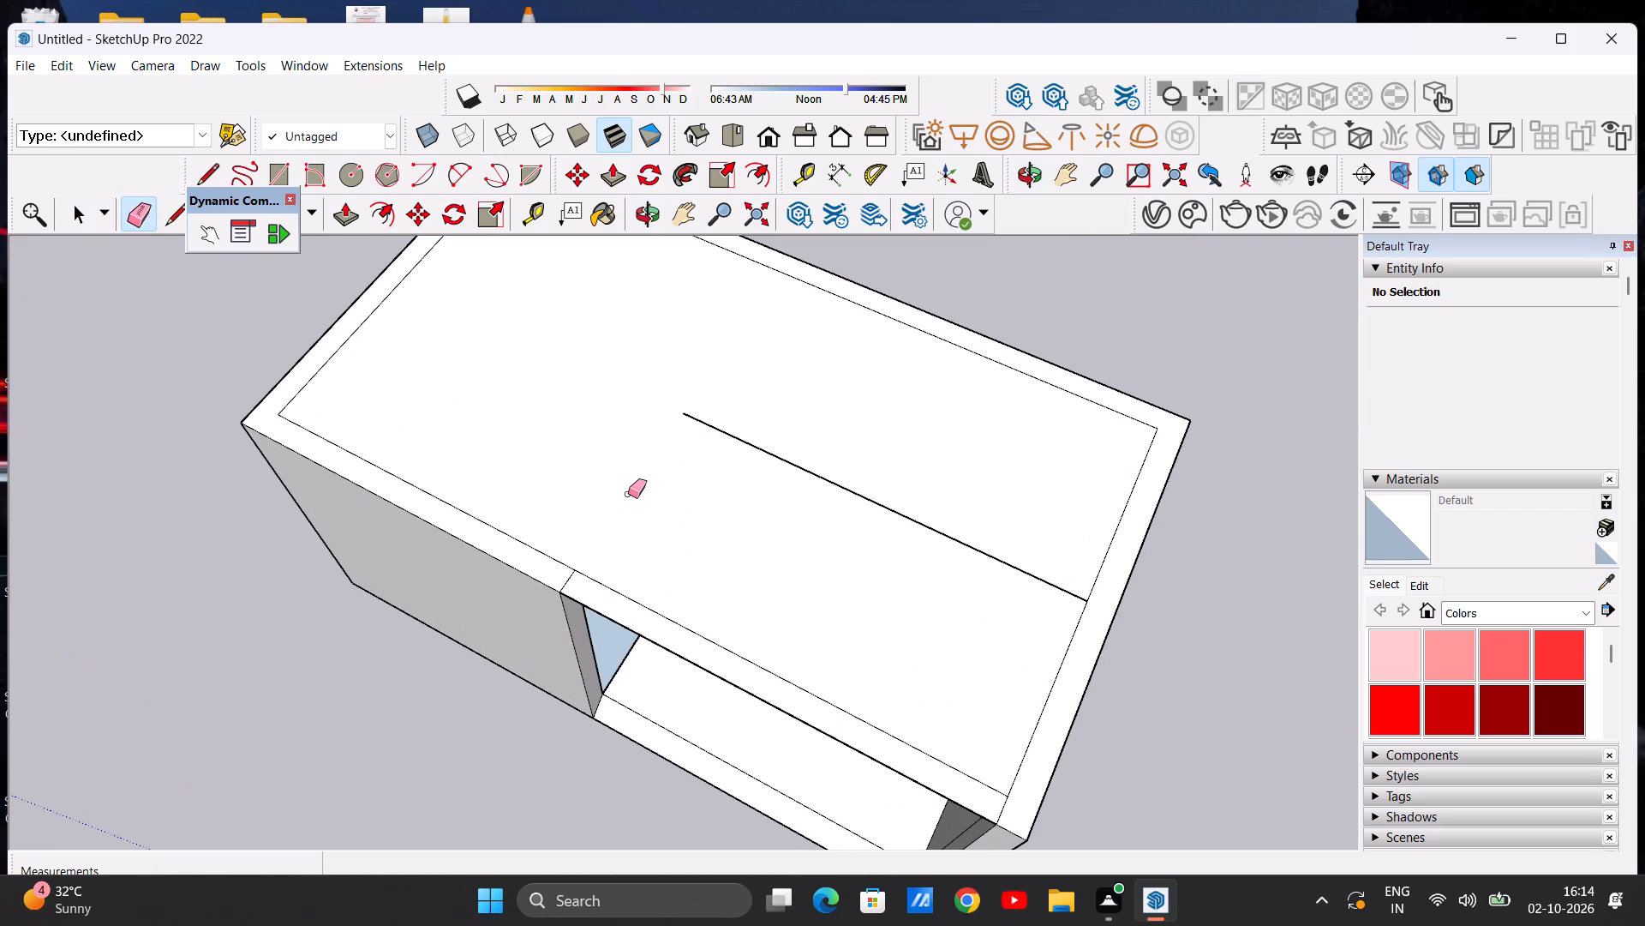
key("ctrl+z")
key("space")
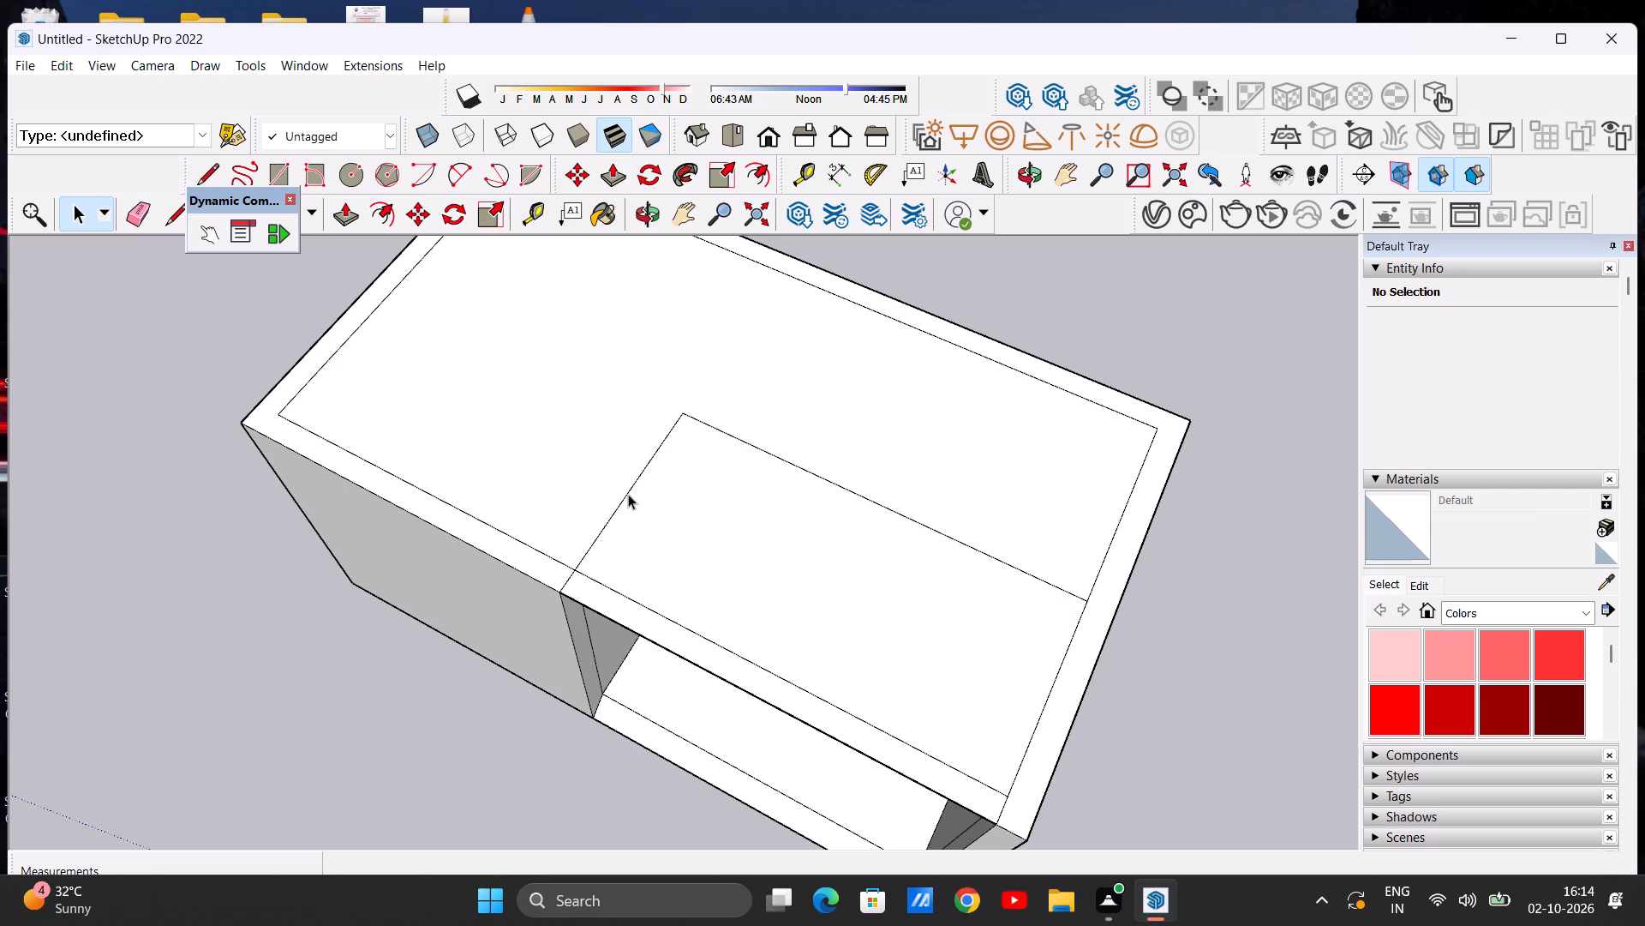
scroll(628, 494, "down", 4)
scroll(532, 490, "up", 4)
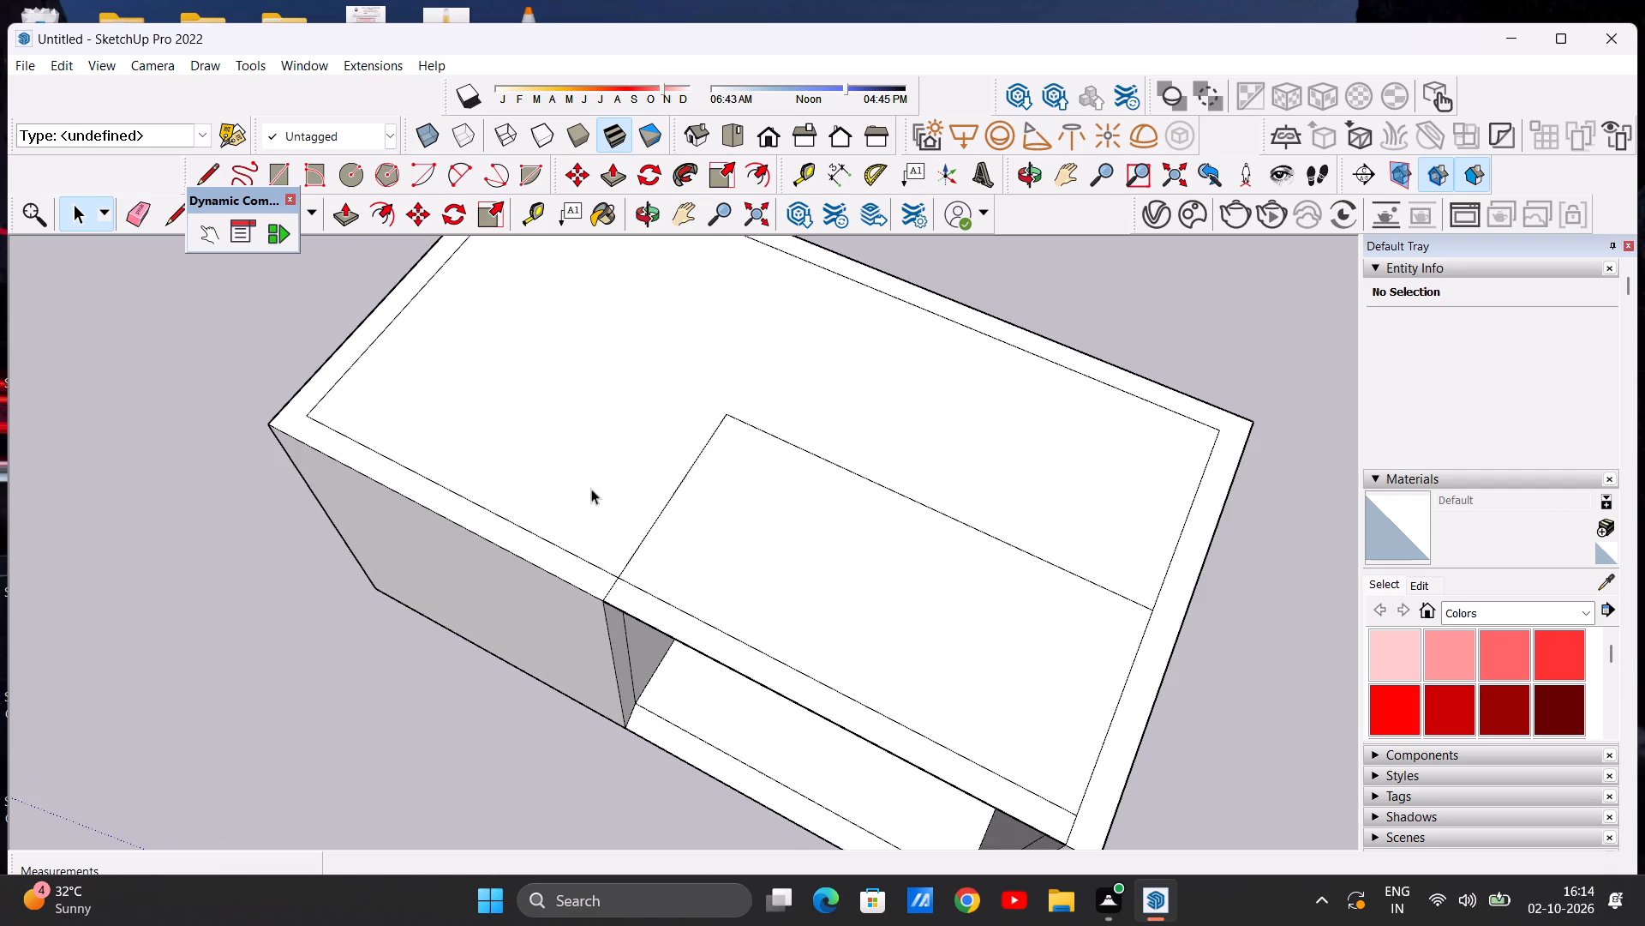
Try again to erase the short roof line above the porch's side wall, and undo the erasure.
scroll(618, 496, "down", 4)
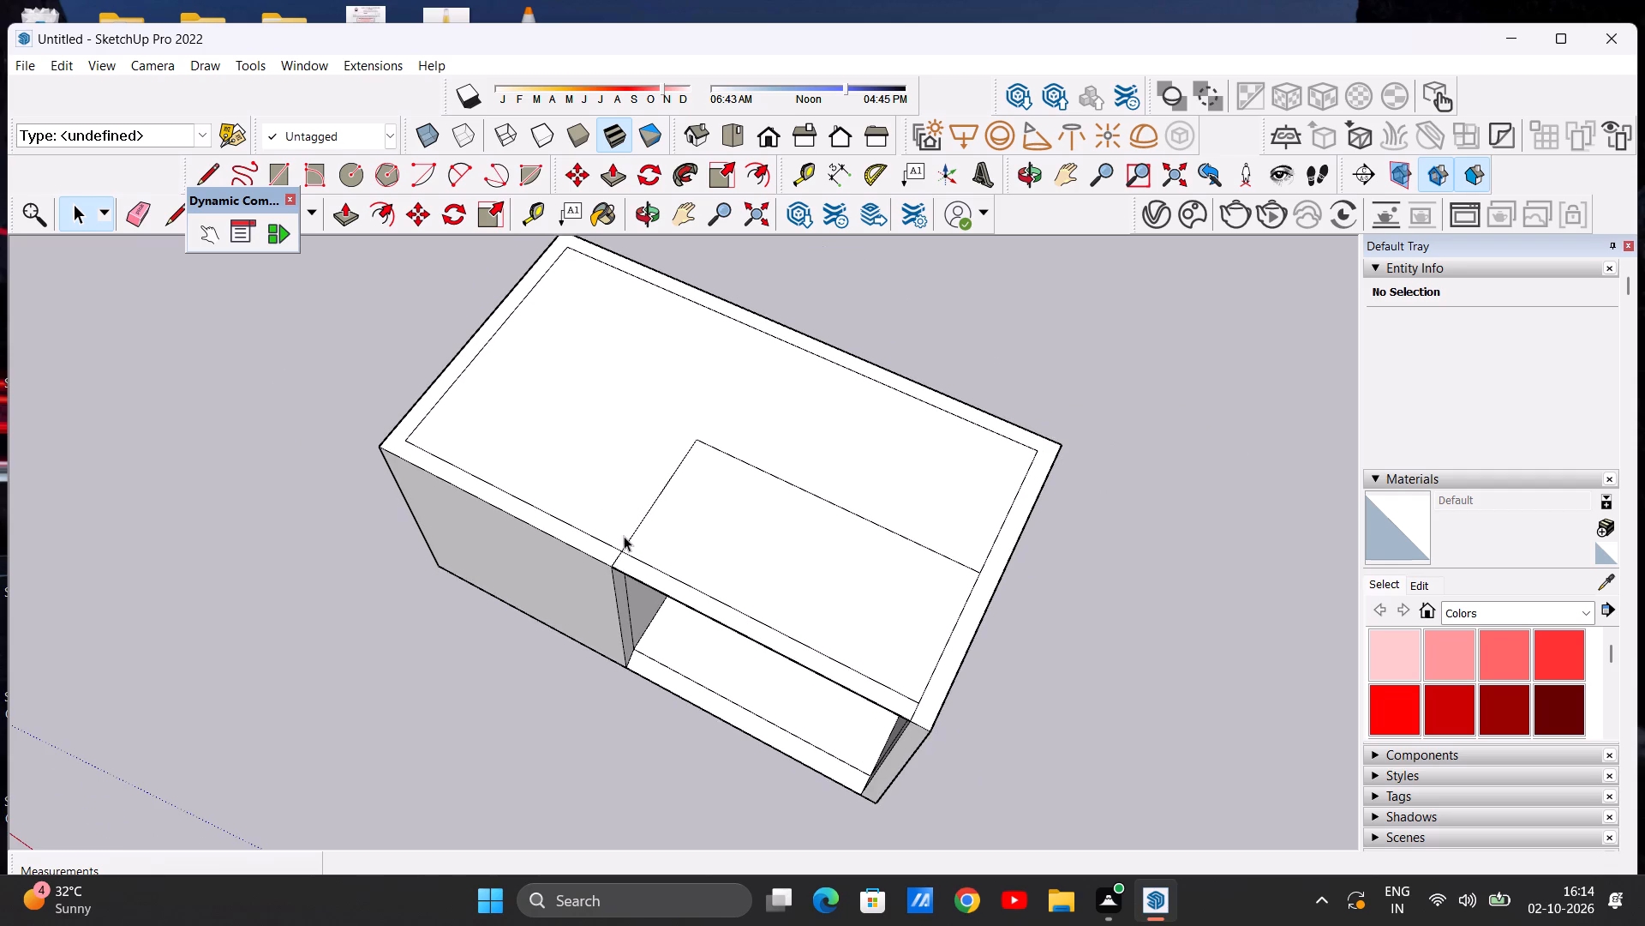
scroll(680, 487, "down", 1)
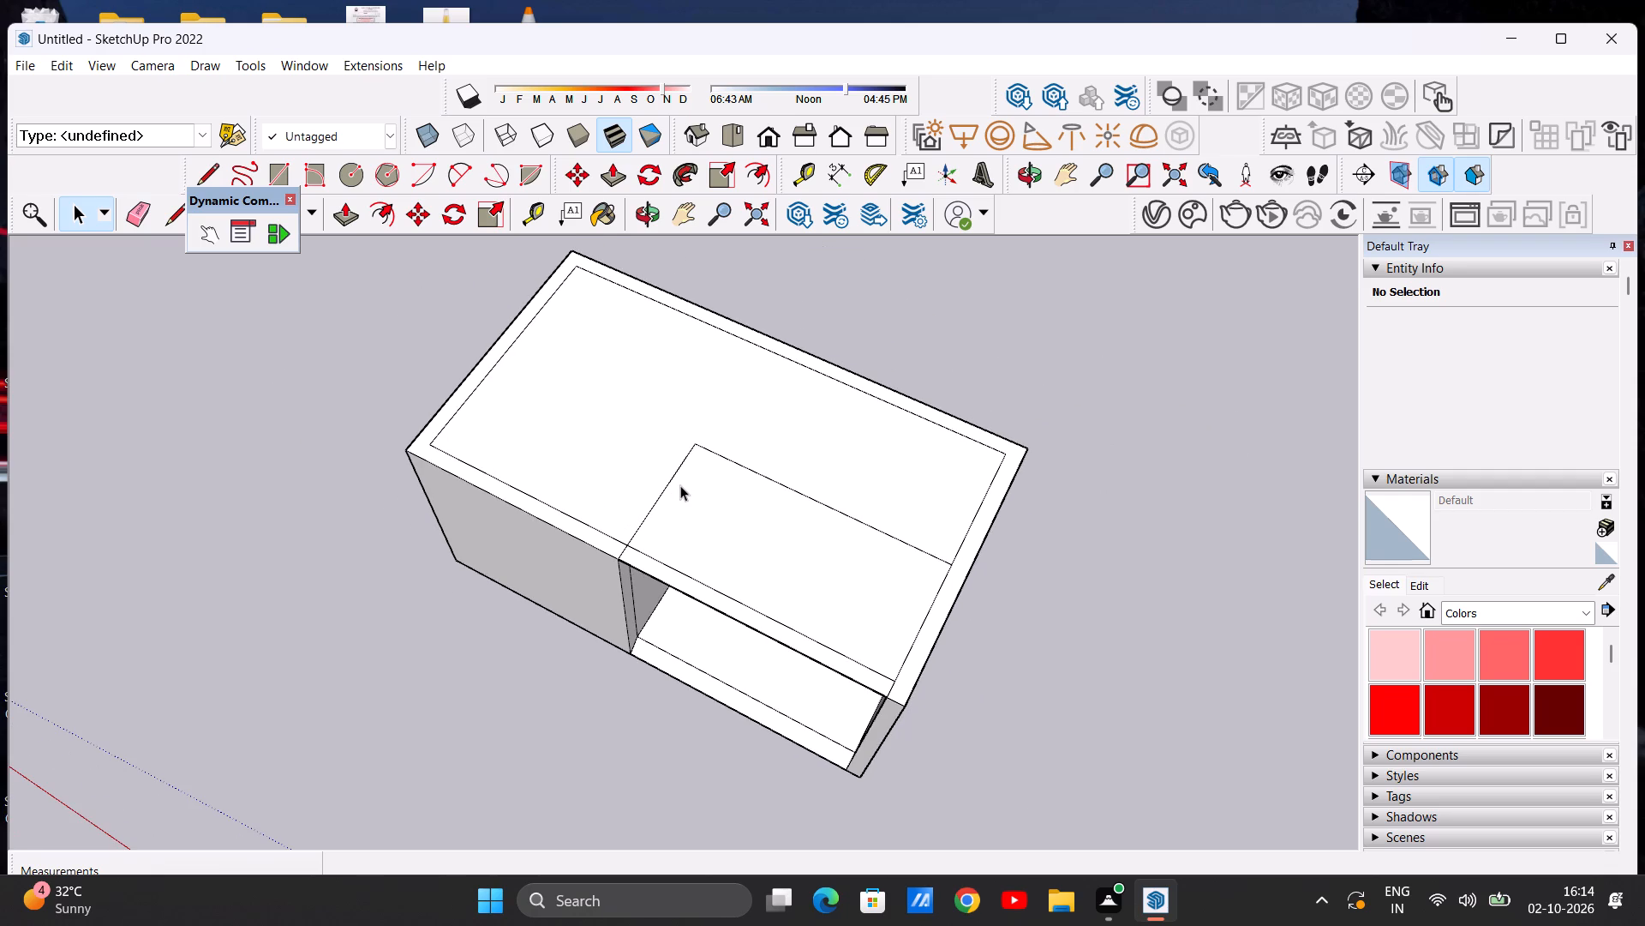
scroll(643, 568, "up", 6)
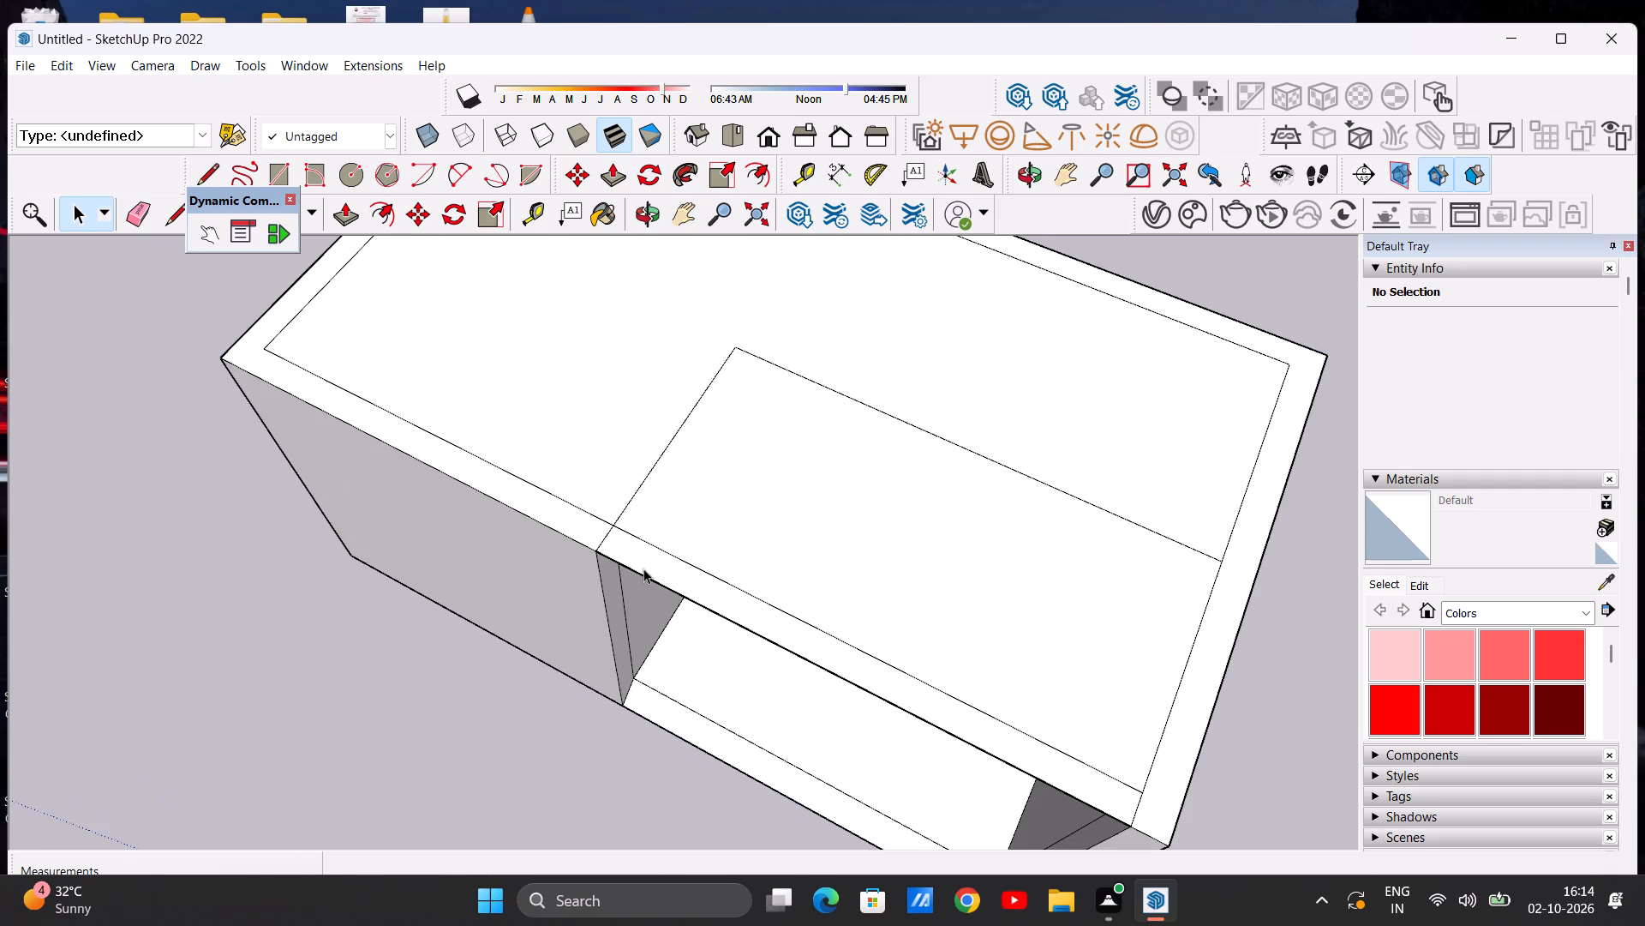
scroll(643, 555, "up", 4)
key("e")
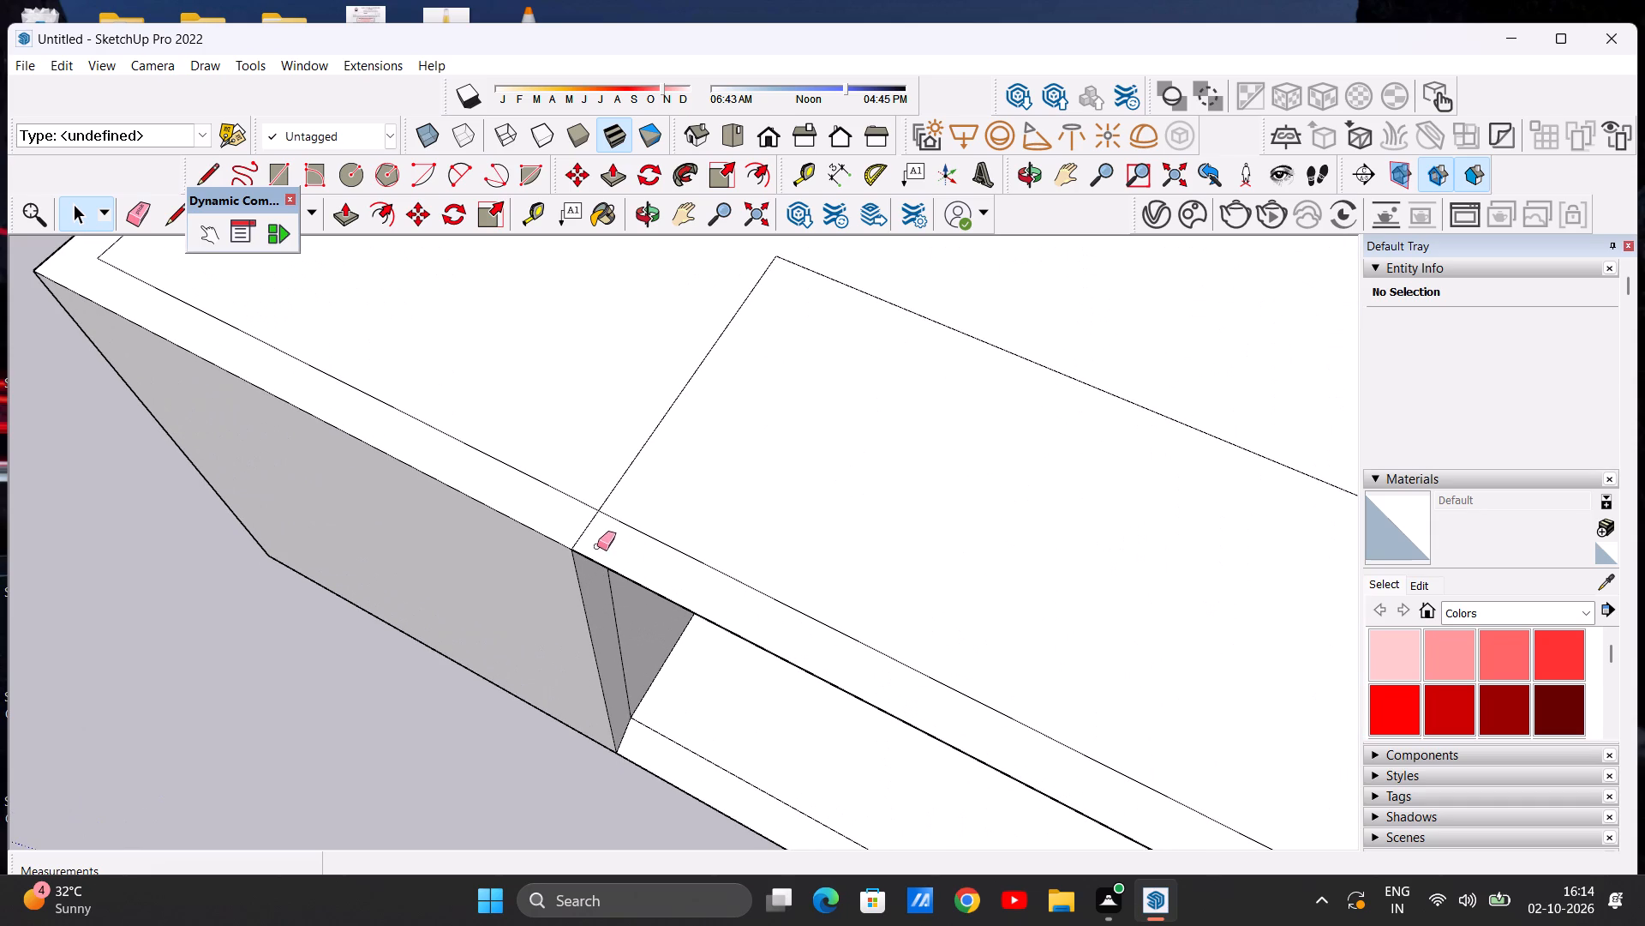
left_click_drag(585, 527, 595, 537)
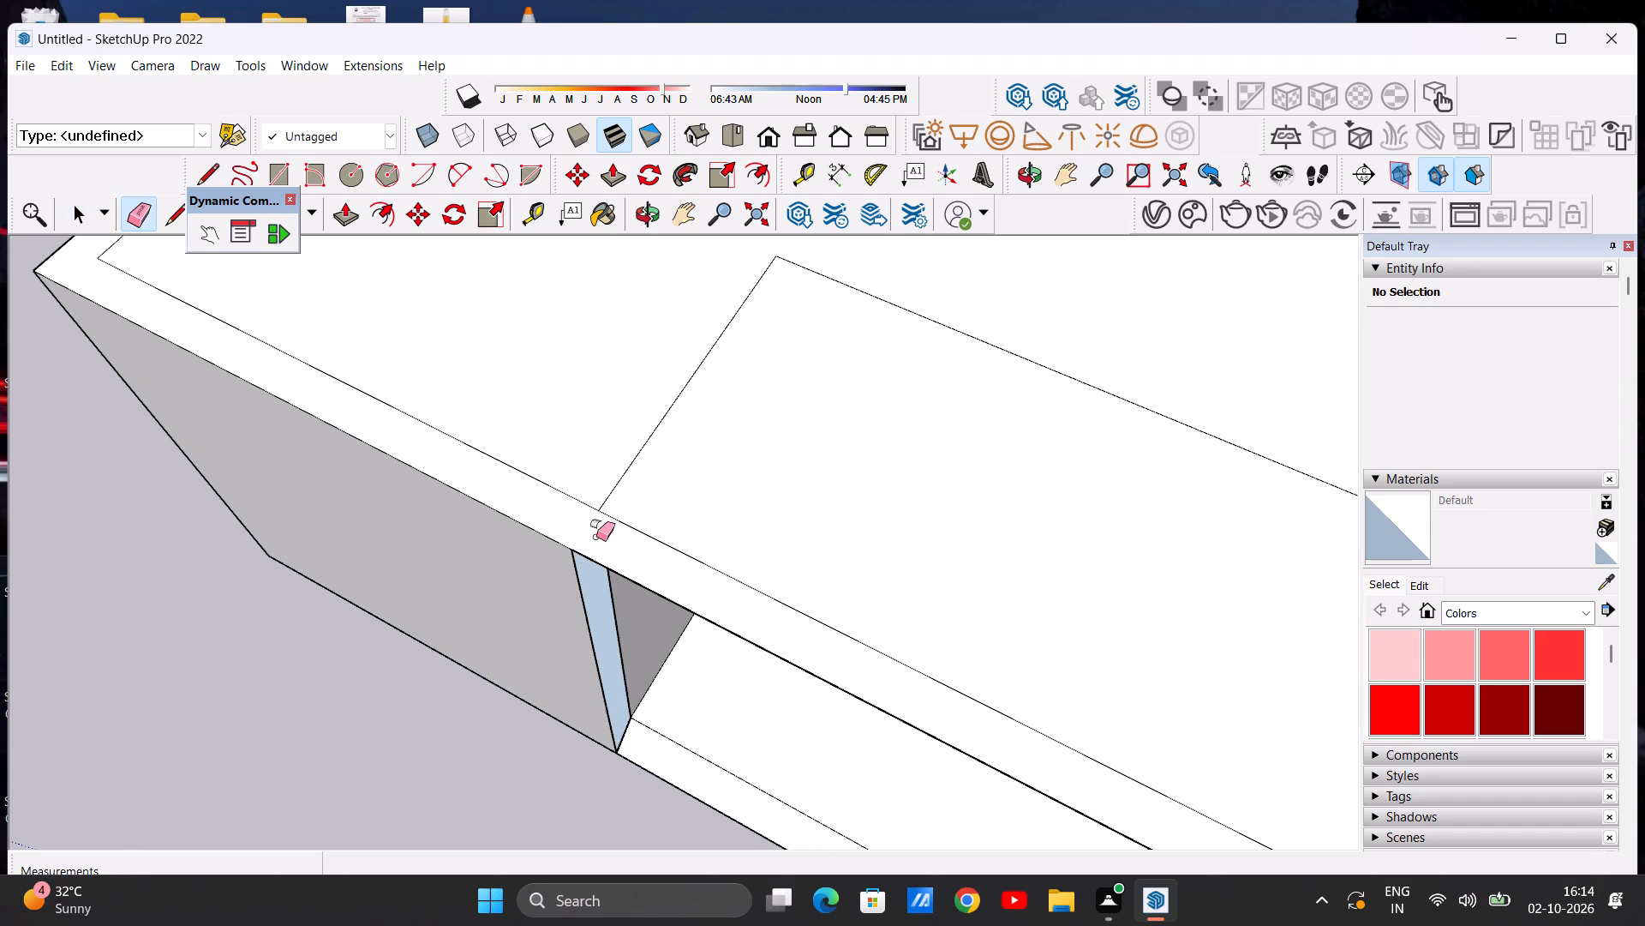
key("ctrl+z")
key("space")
Push/Pull the rectangular roof face above the porch, inside the wall outline, upward about 5 5/8".
scroll(629, 521, "down", 8)
middle_click_drag(646, 578, 685, 486)
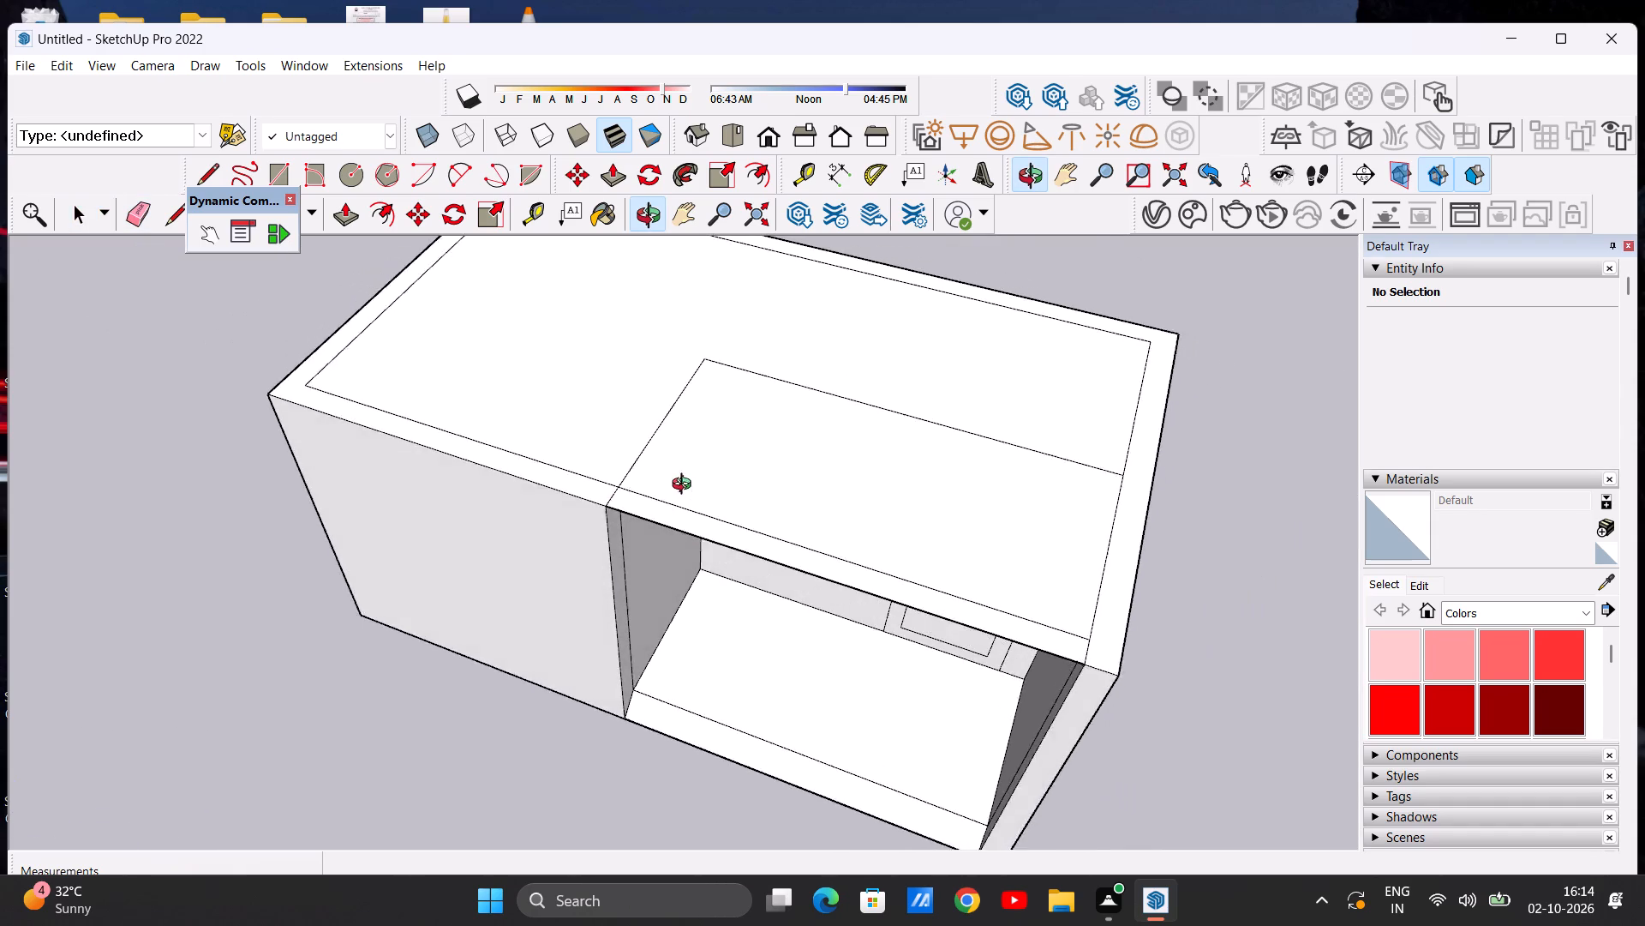
middle_click_drag(685, 486, 672, 419)
scroll(619, 463, "down", 6)
scroll(733, 426, "up", 2)
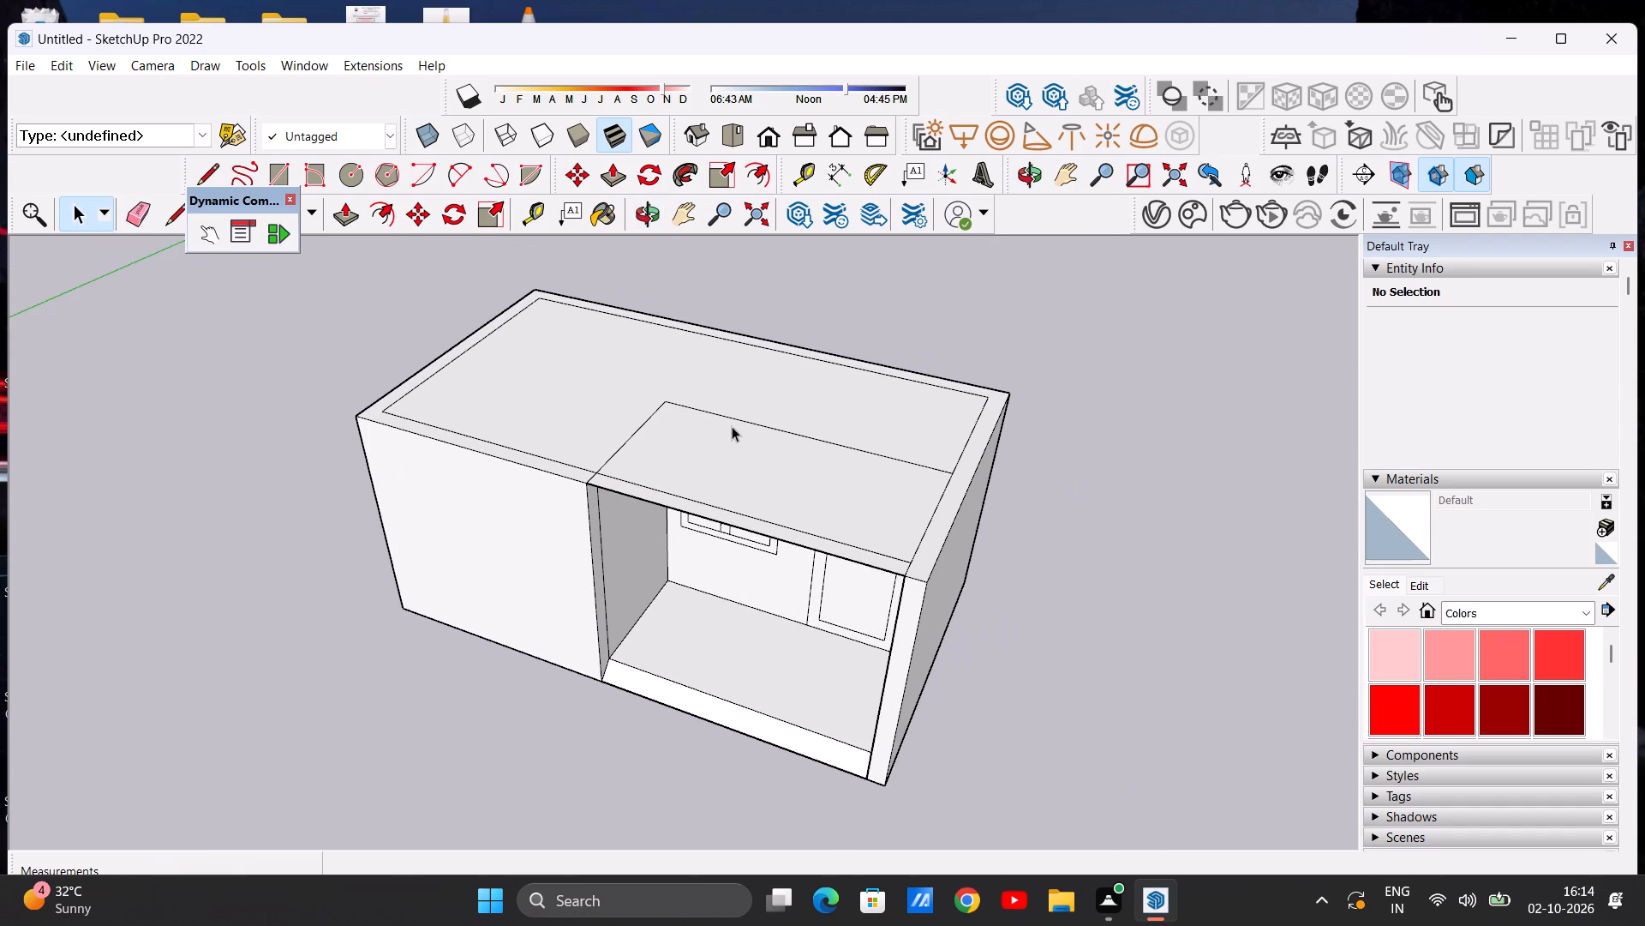
scroll(607, 406, "up", 2)
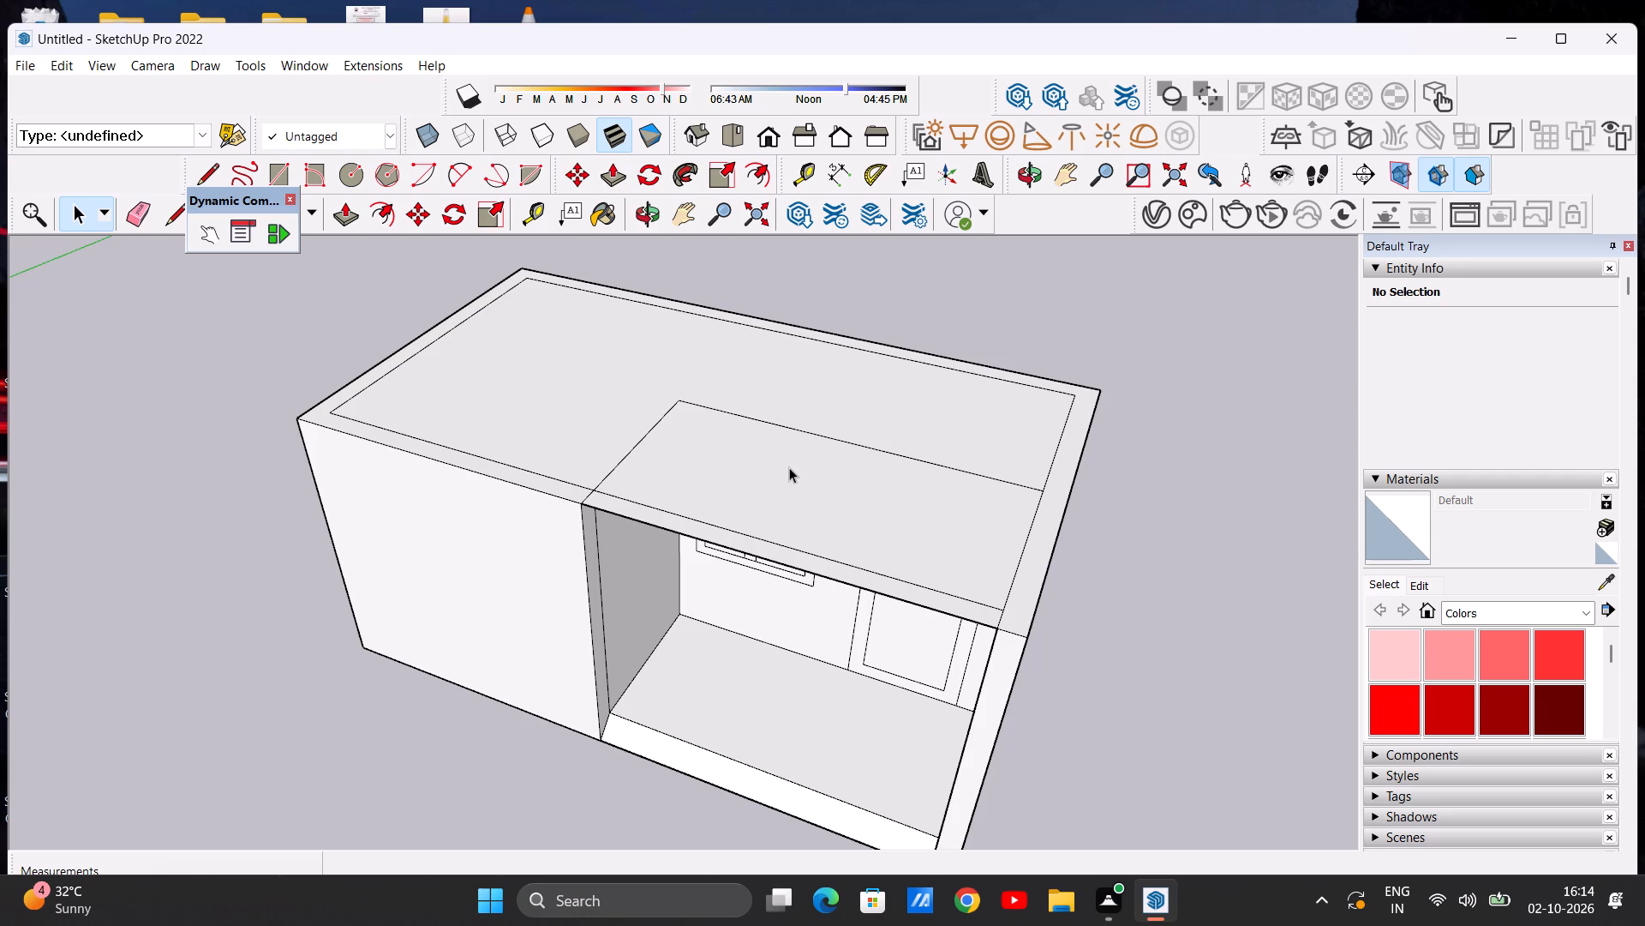
scroll(789, 467, "down", 3)
middle_click_drag(795, 473, 576, 610)
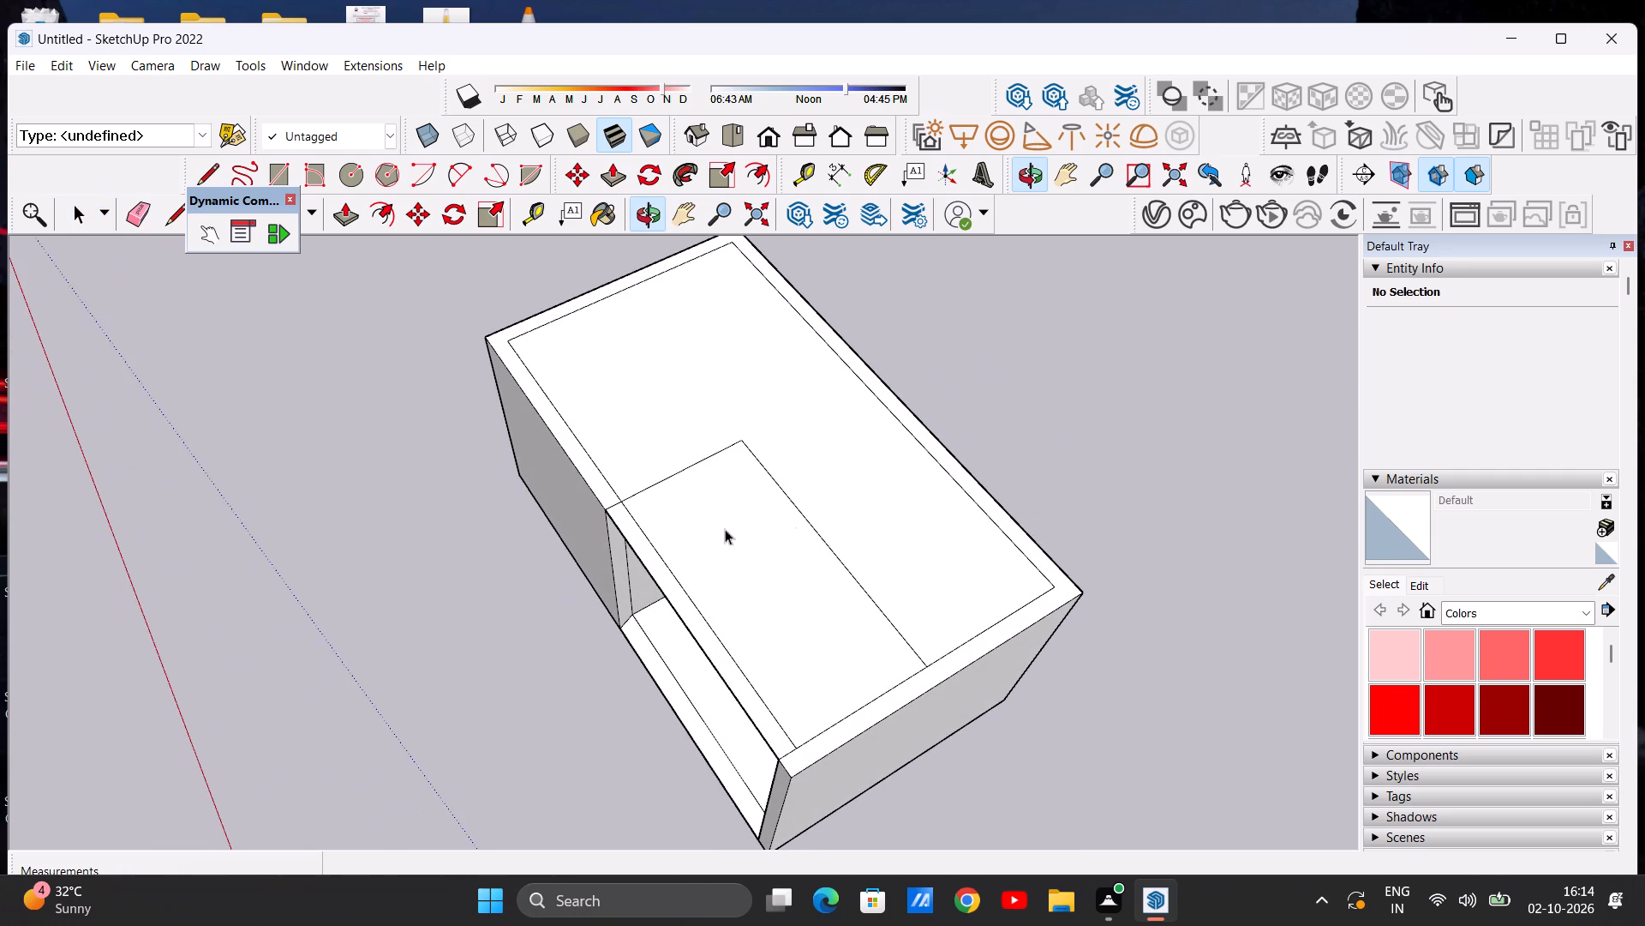
scroll(831, 520, "up", 2)
scroll(742, 505, "down", 5)
middle_click_drag(842, 554, 692, 560)
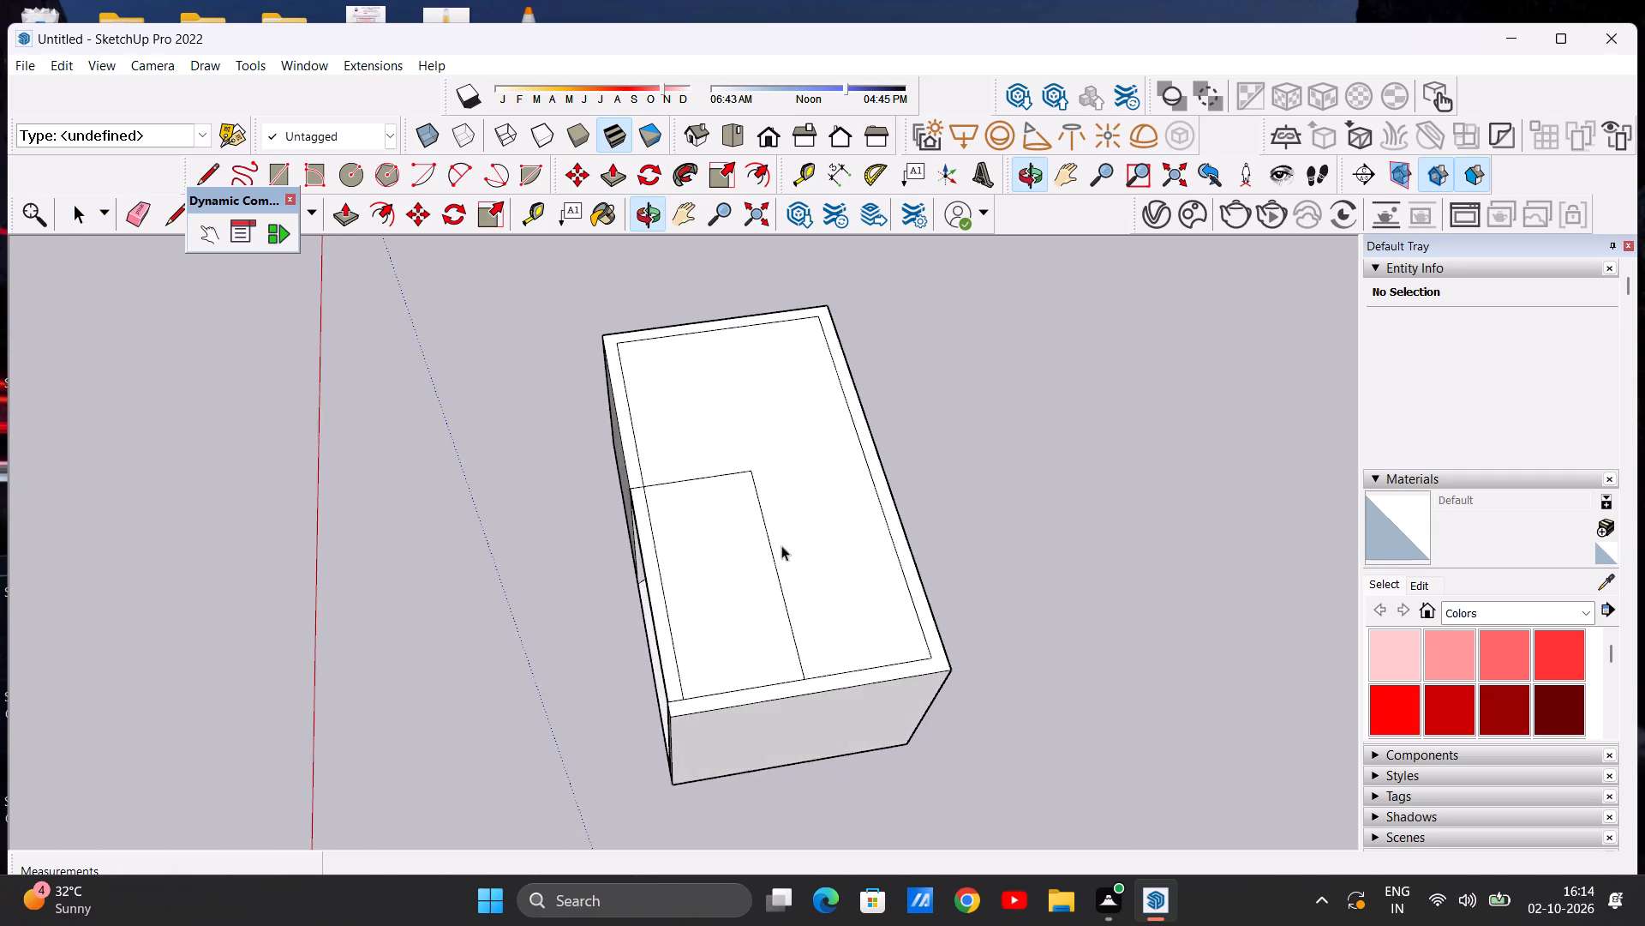
scroll(808, 550, "up", 2)
key("p")
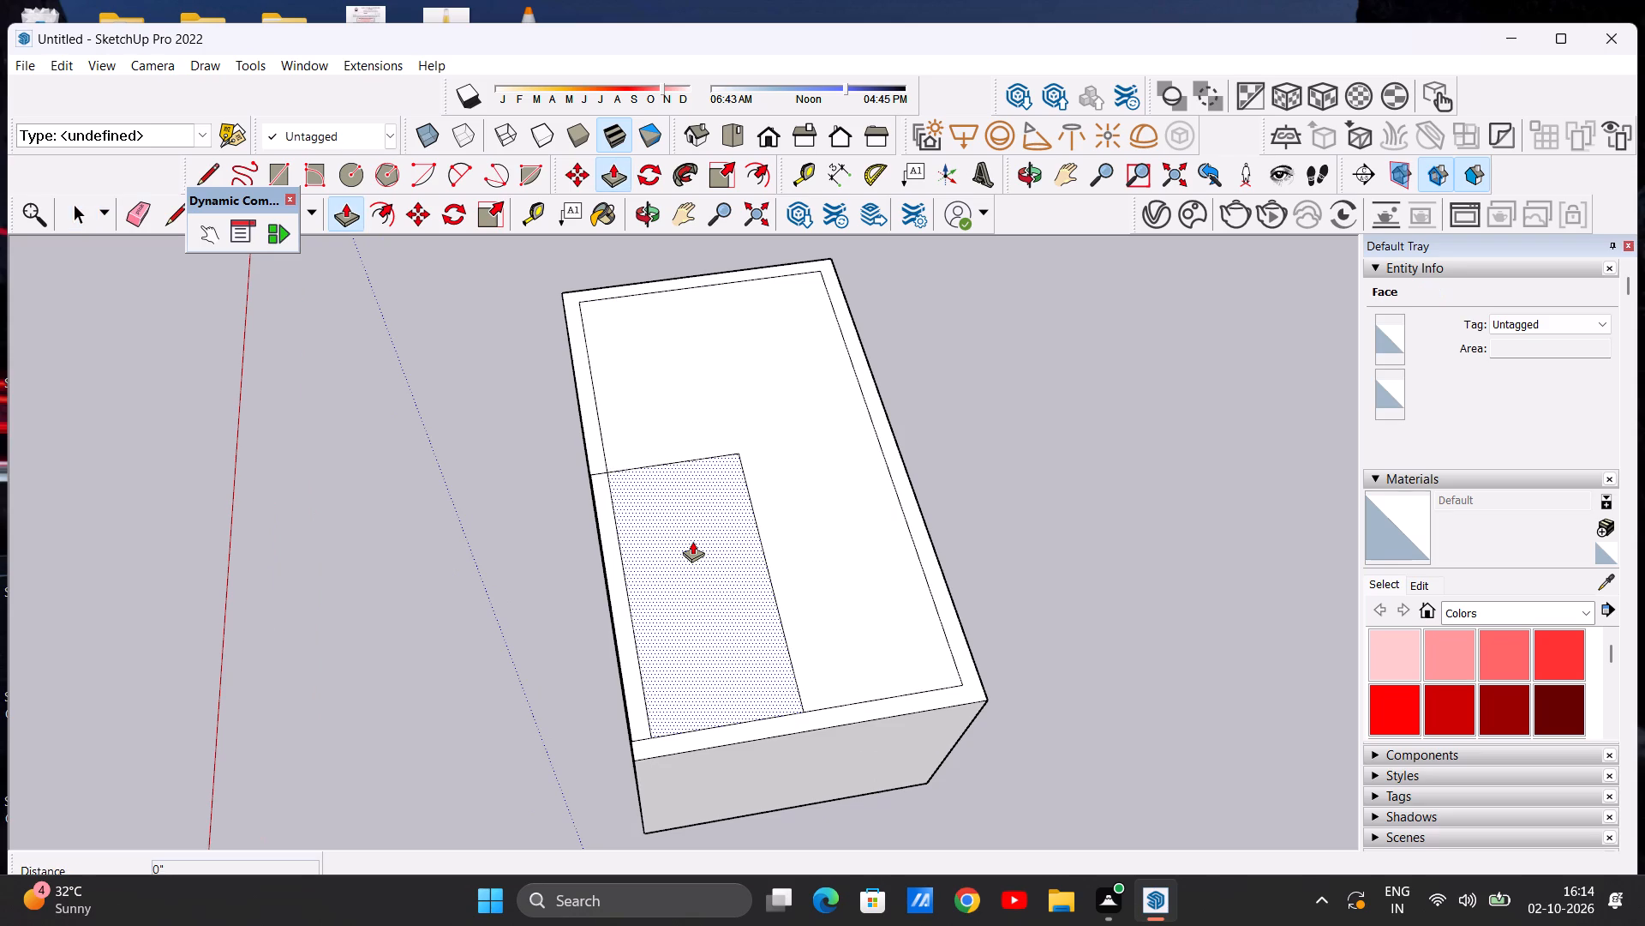
left_click(692, 541)
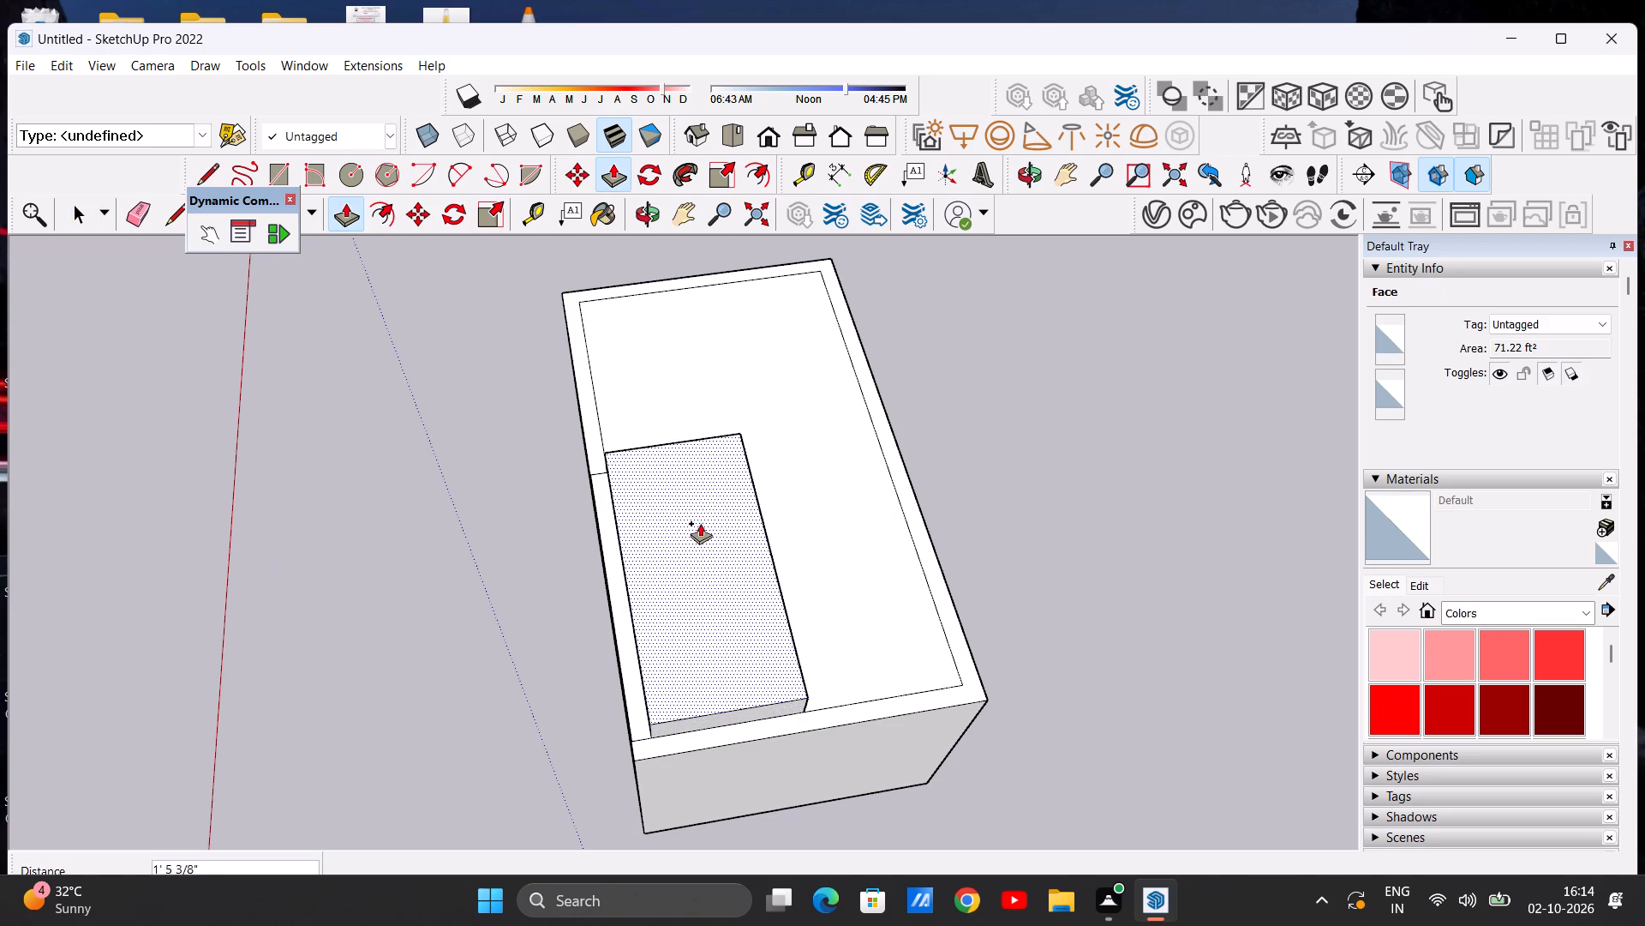
middle_click_drag(695, 537, 846, 406)
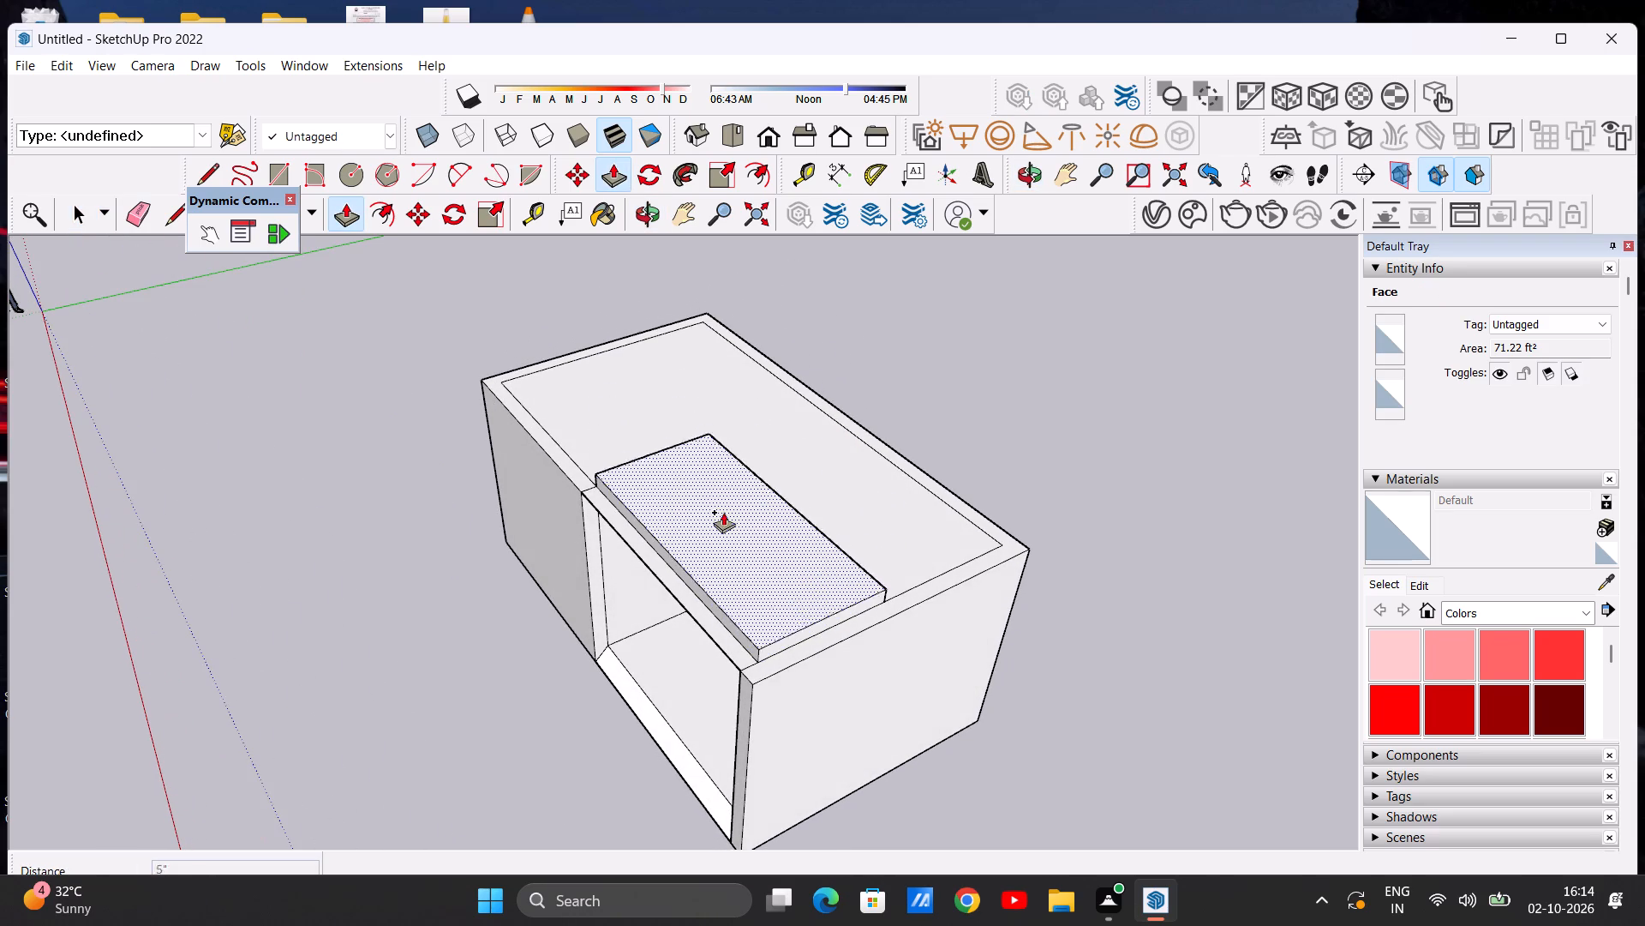
middle_click_drag(726, 538, 874, 384)
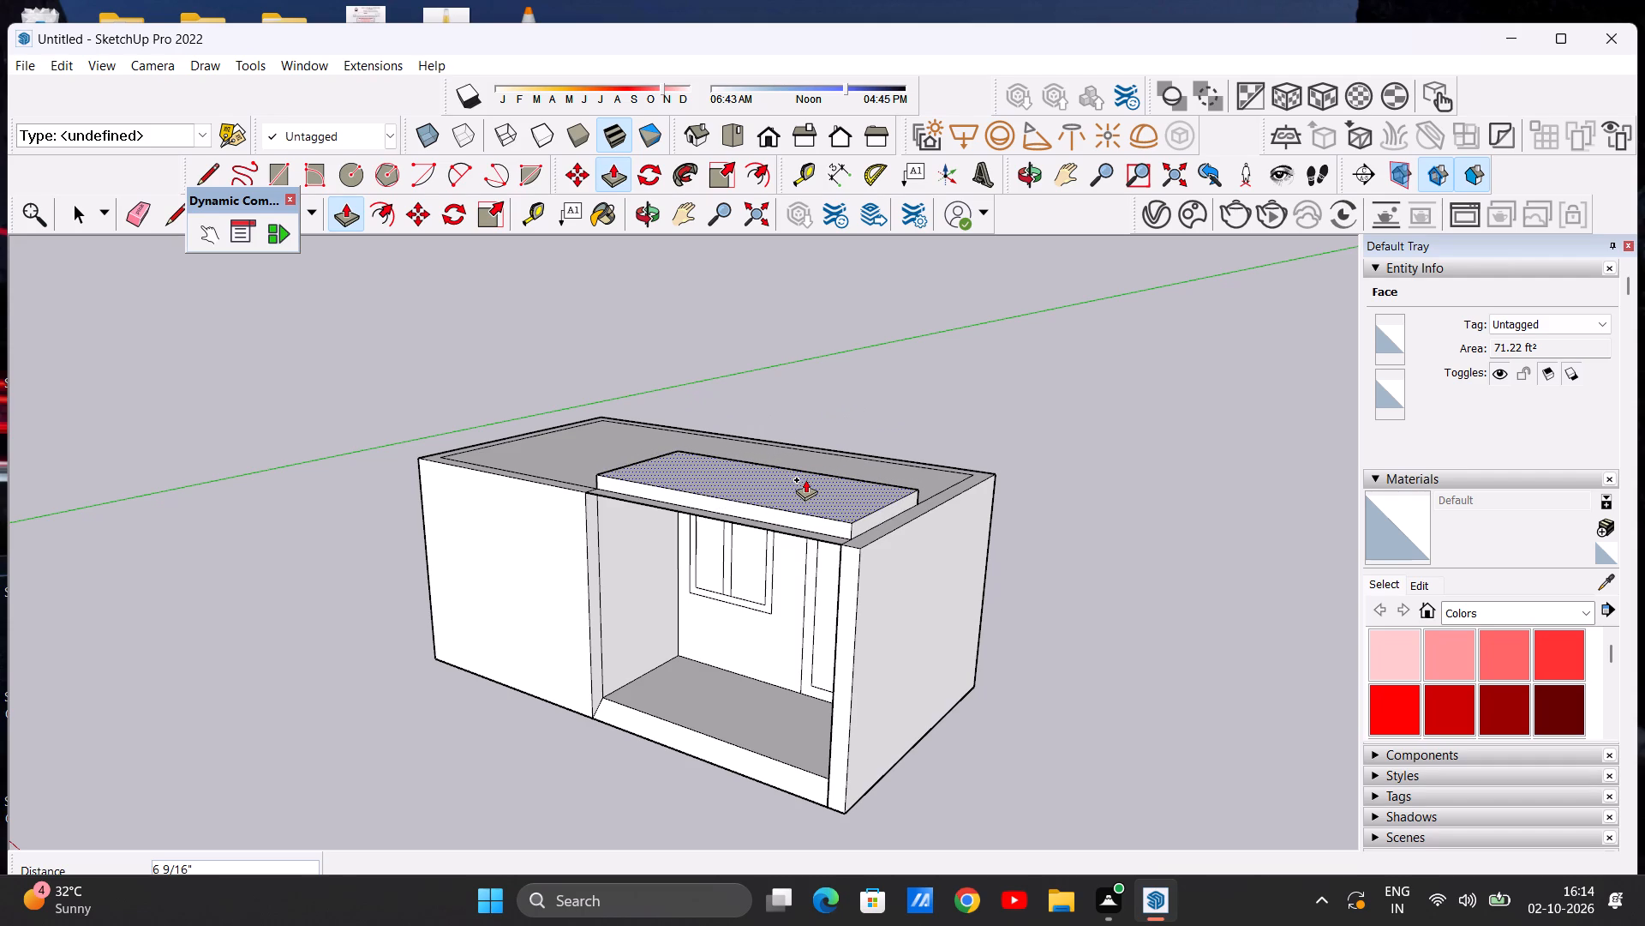
left_click(805, 481)
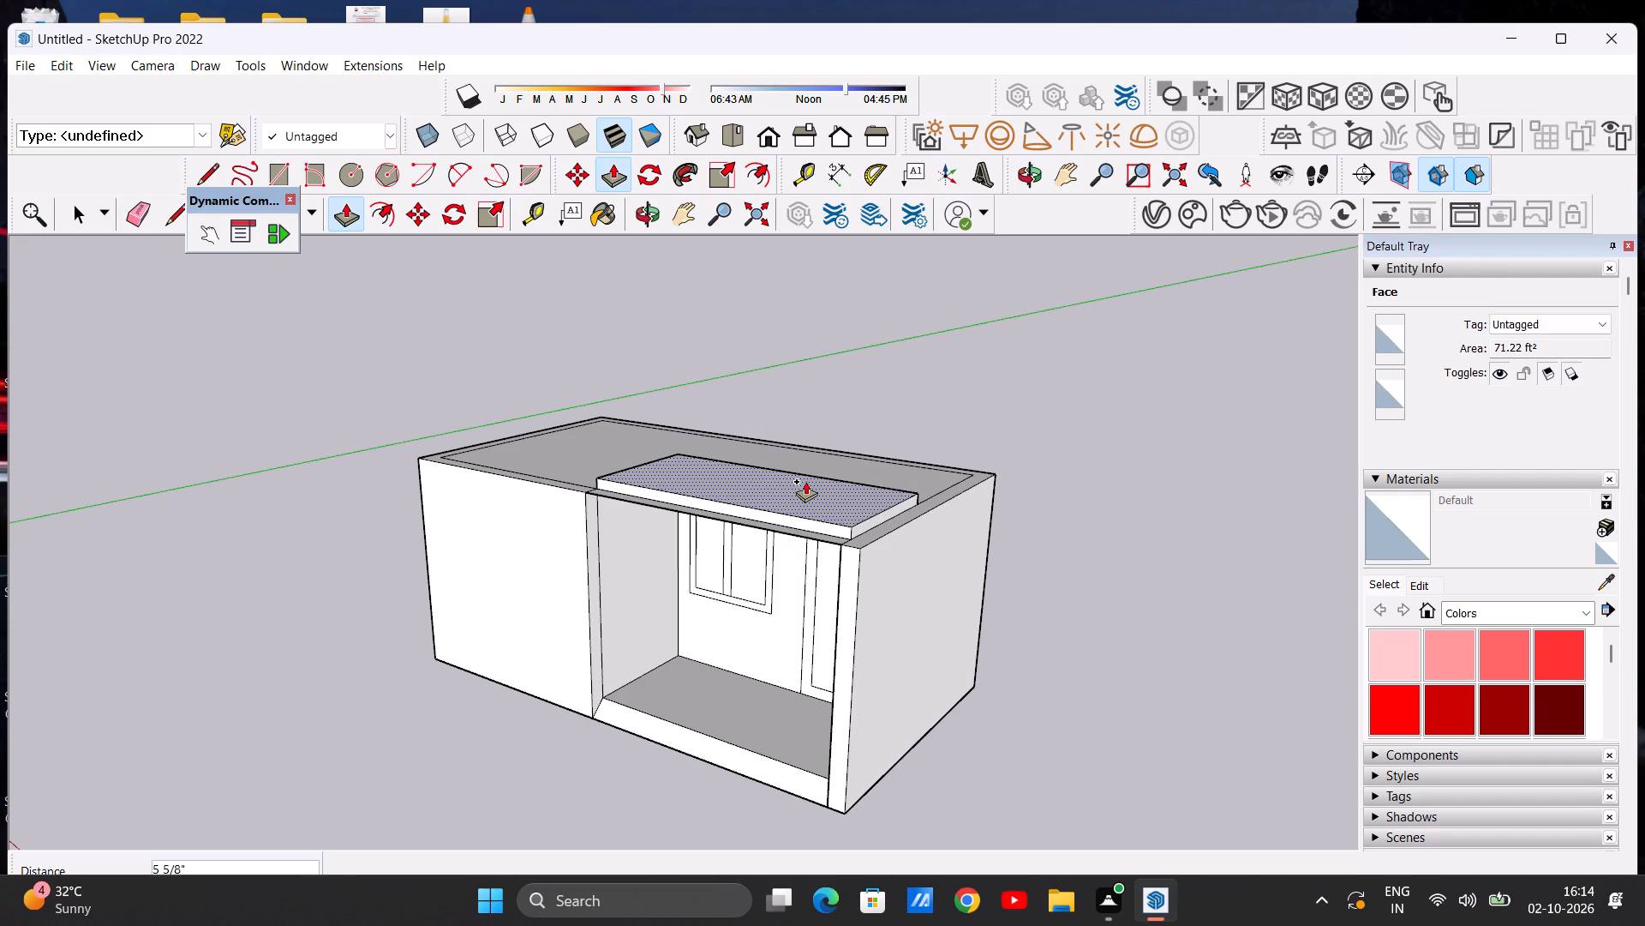
key("space")
Extend the raised roof slab's rear side face about 6' 3 3/16" to the back wall's inner edge line.
middle_click_drag(856, 470, 393, 428)
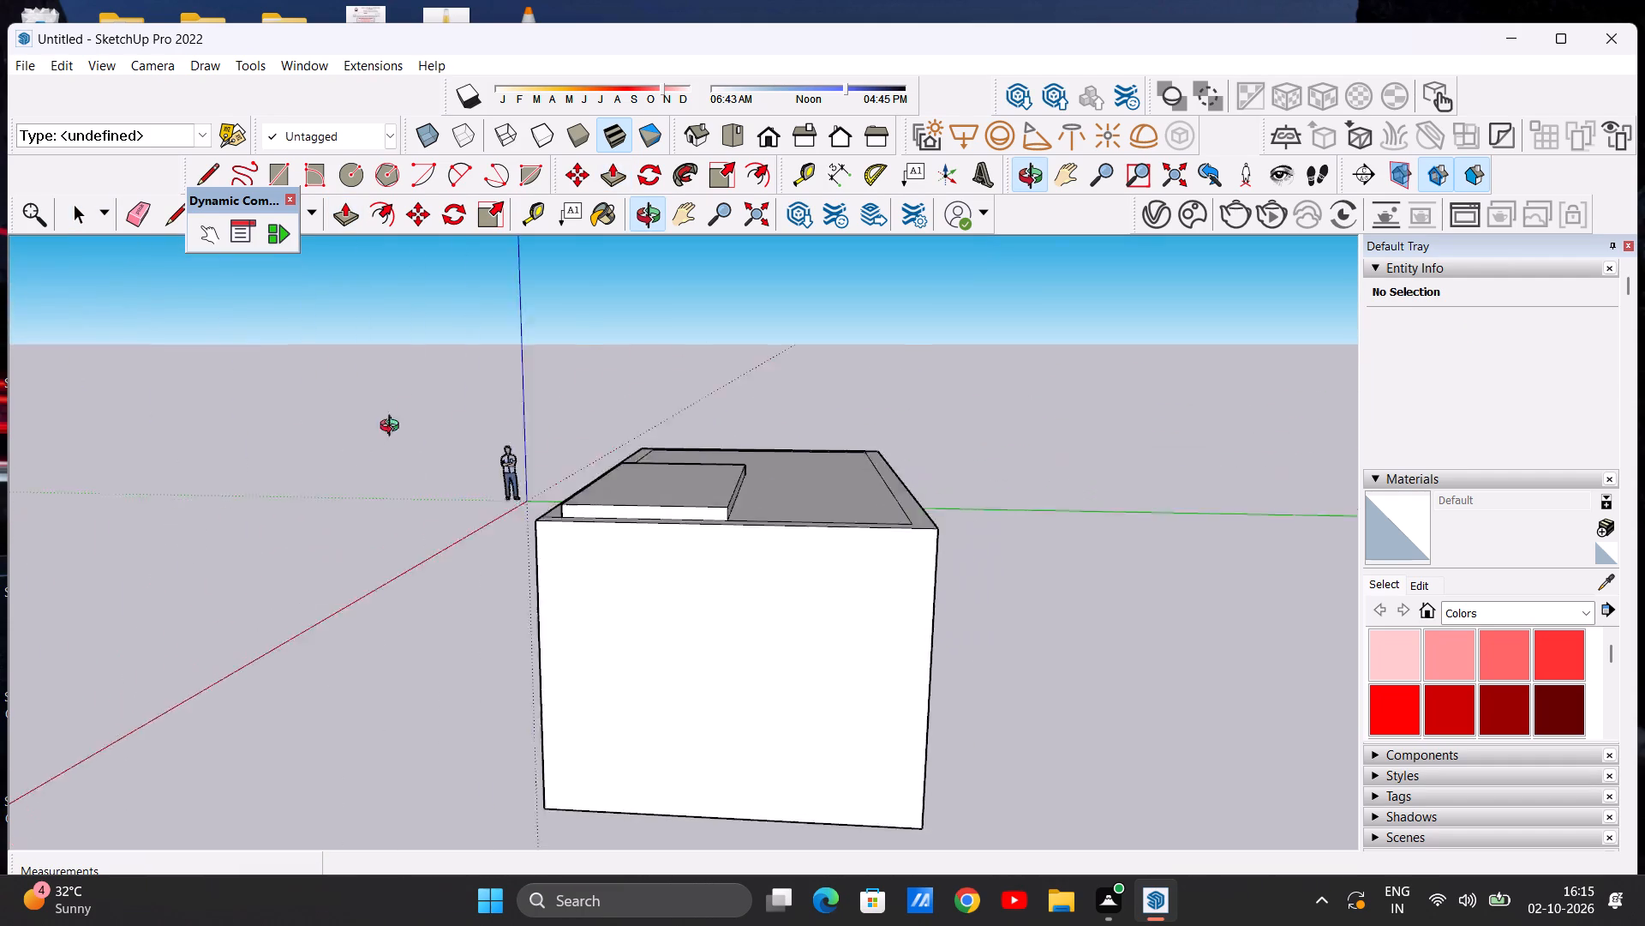
middle_click_drag(393, 428, 296, 484)
scroll(633, 569, "up", 9)
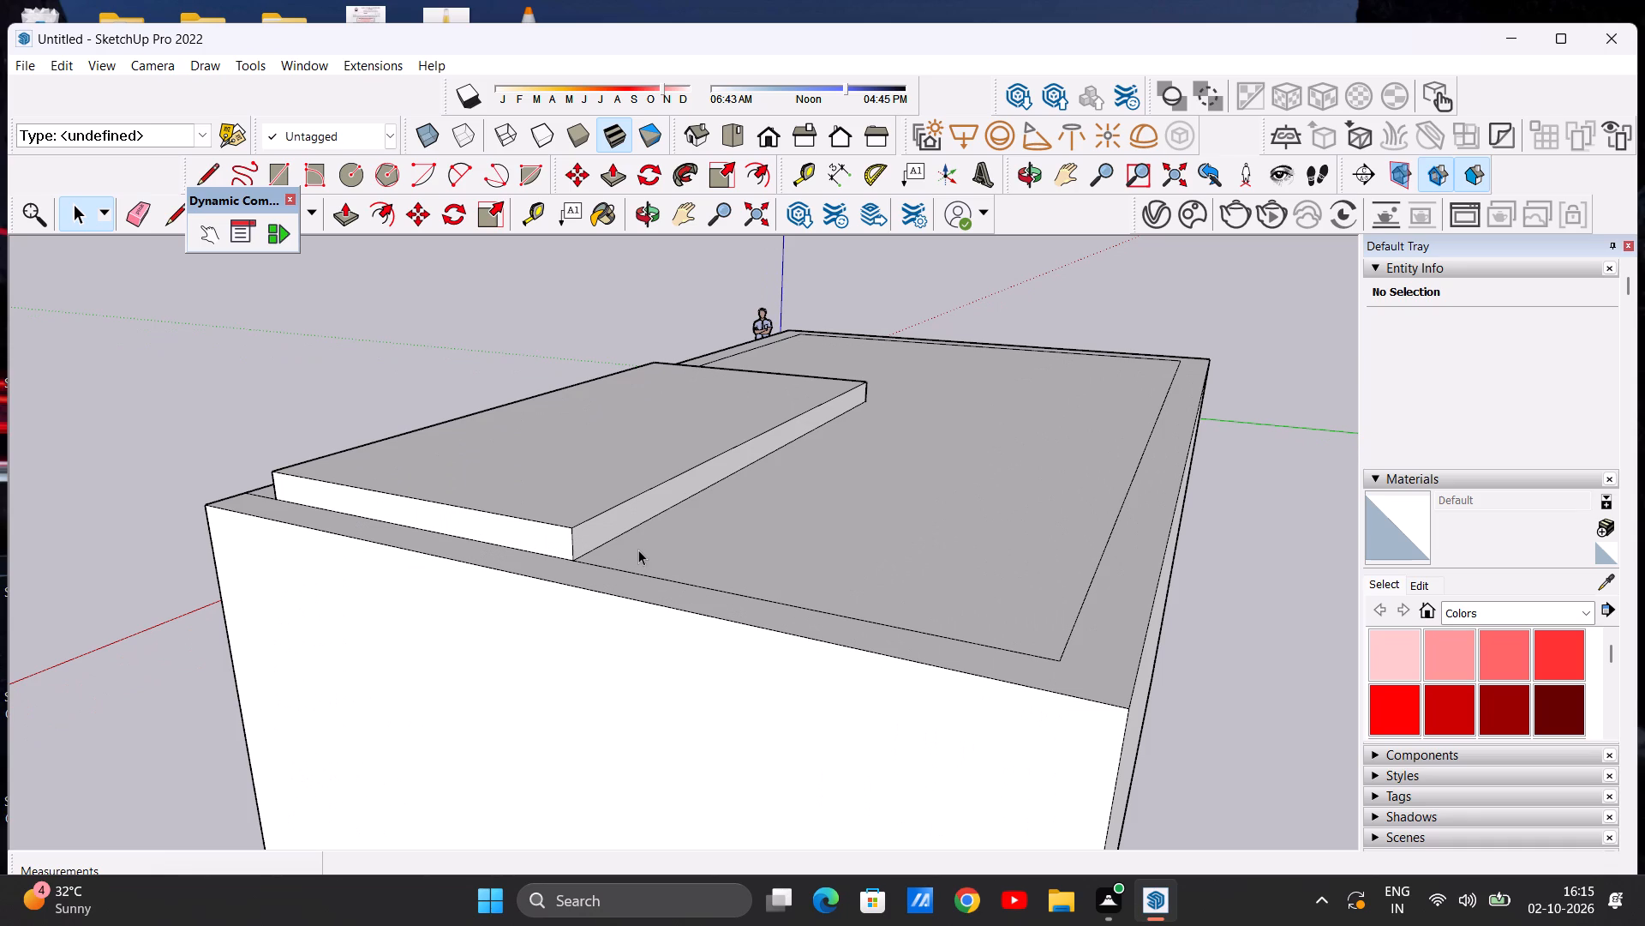
key("p")
left_click(595, 527)
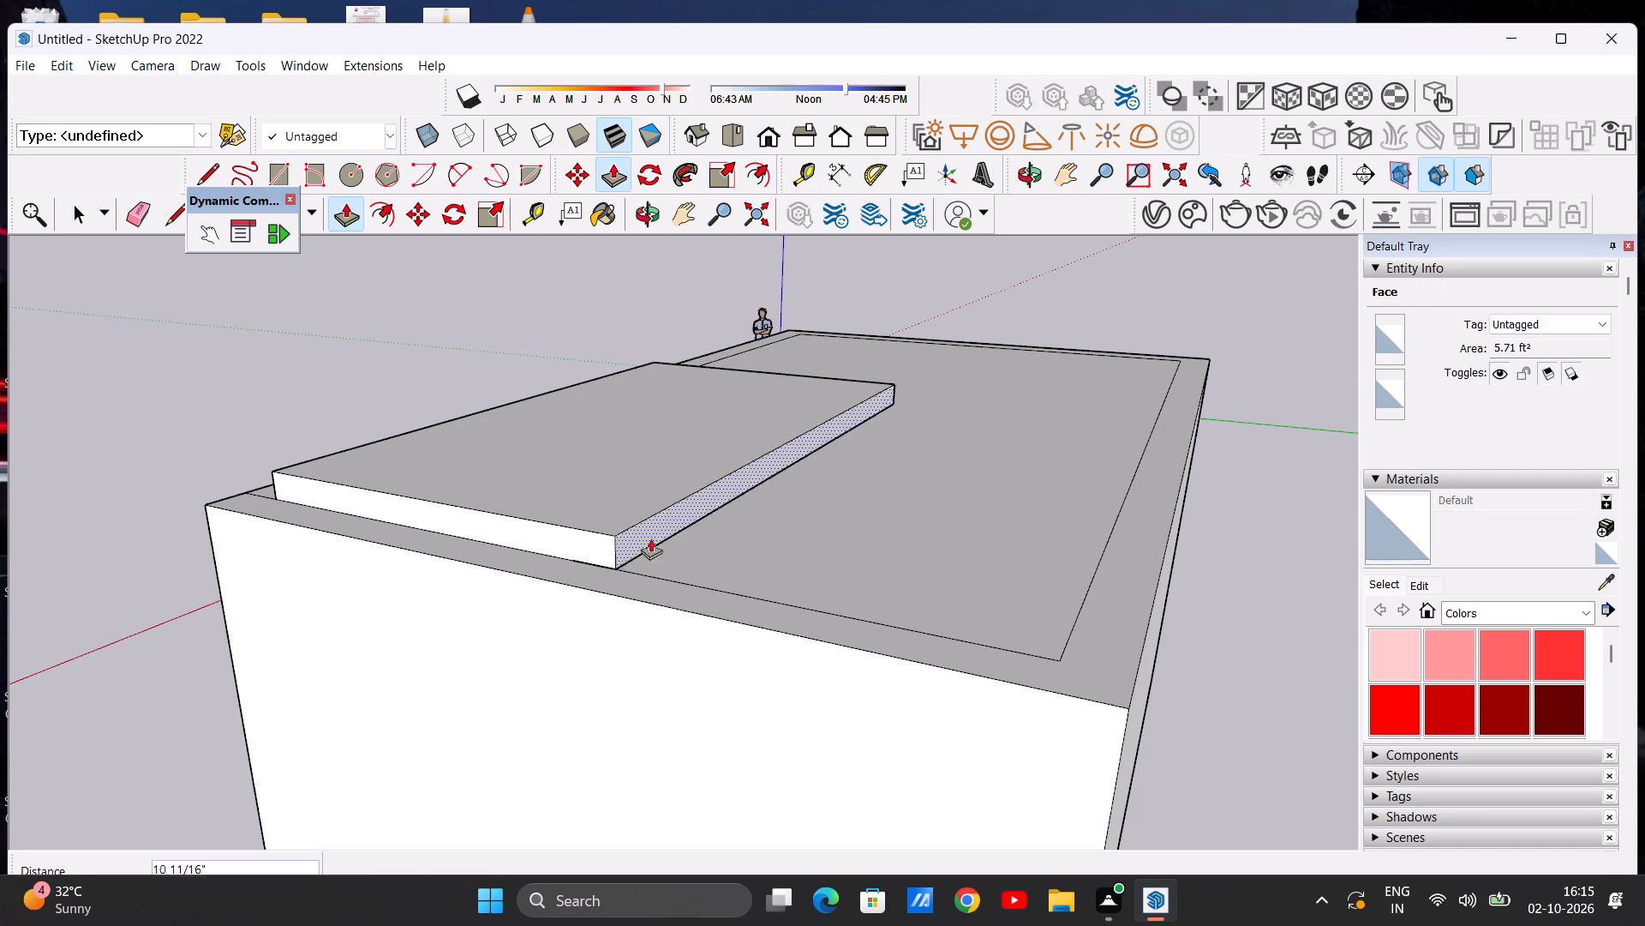
left_click(1063, 662)
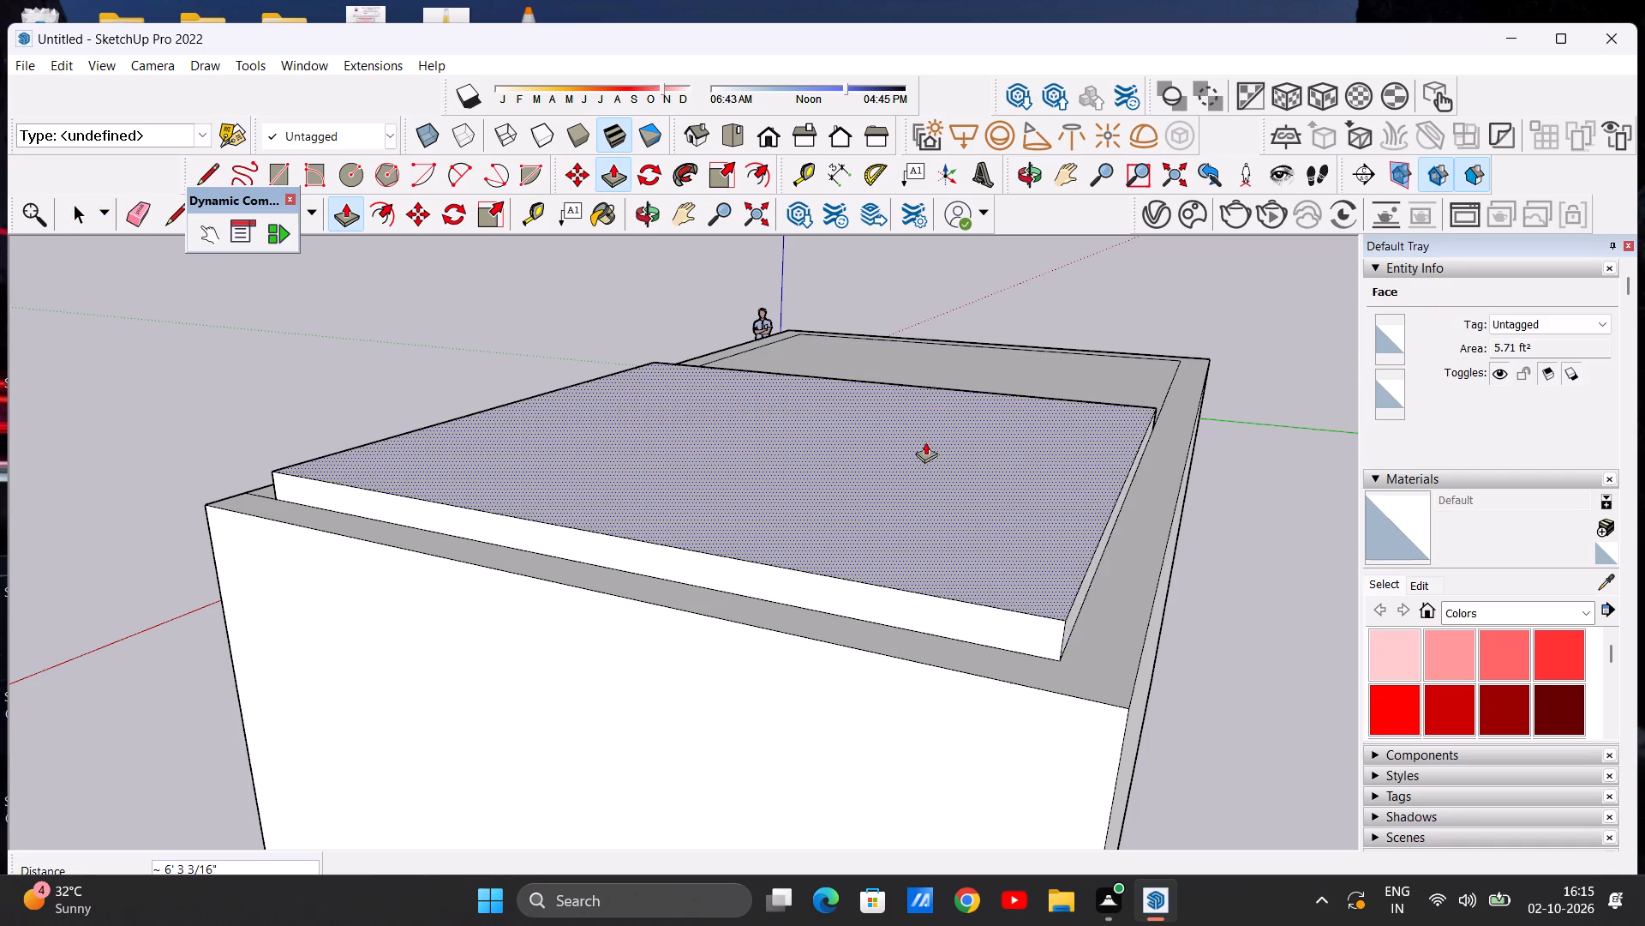
Extend the raised slab's side face about 10' 2 11/16" across the remaining roof to the far side wall's inner edge line.
scroll(895, 418, "down", 5)
middle_click_drag(960, 424, 344, 448)
scroll(715, 550, "up", 7)
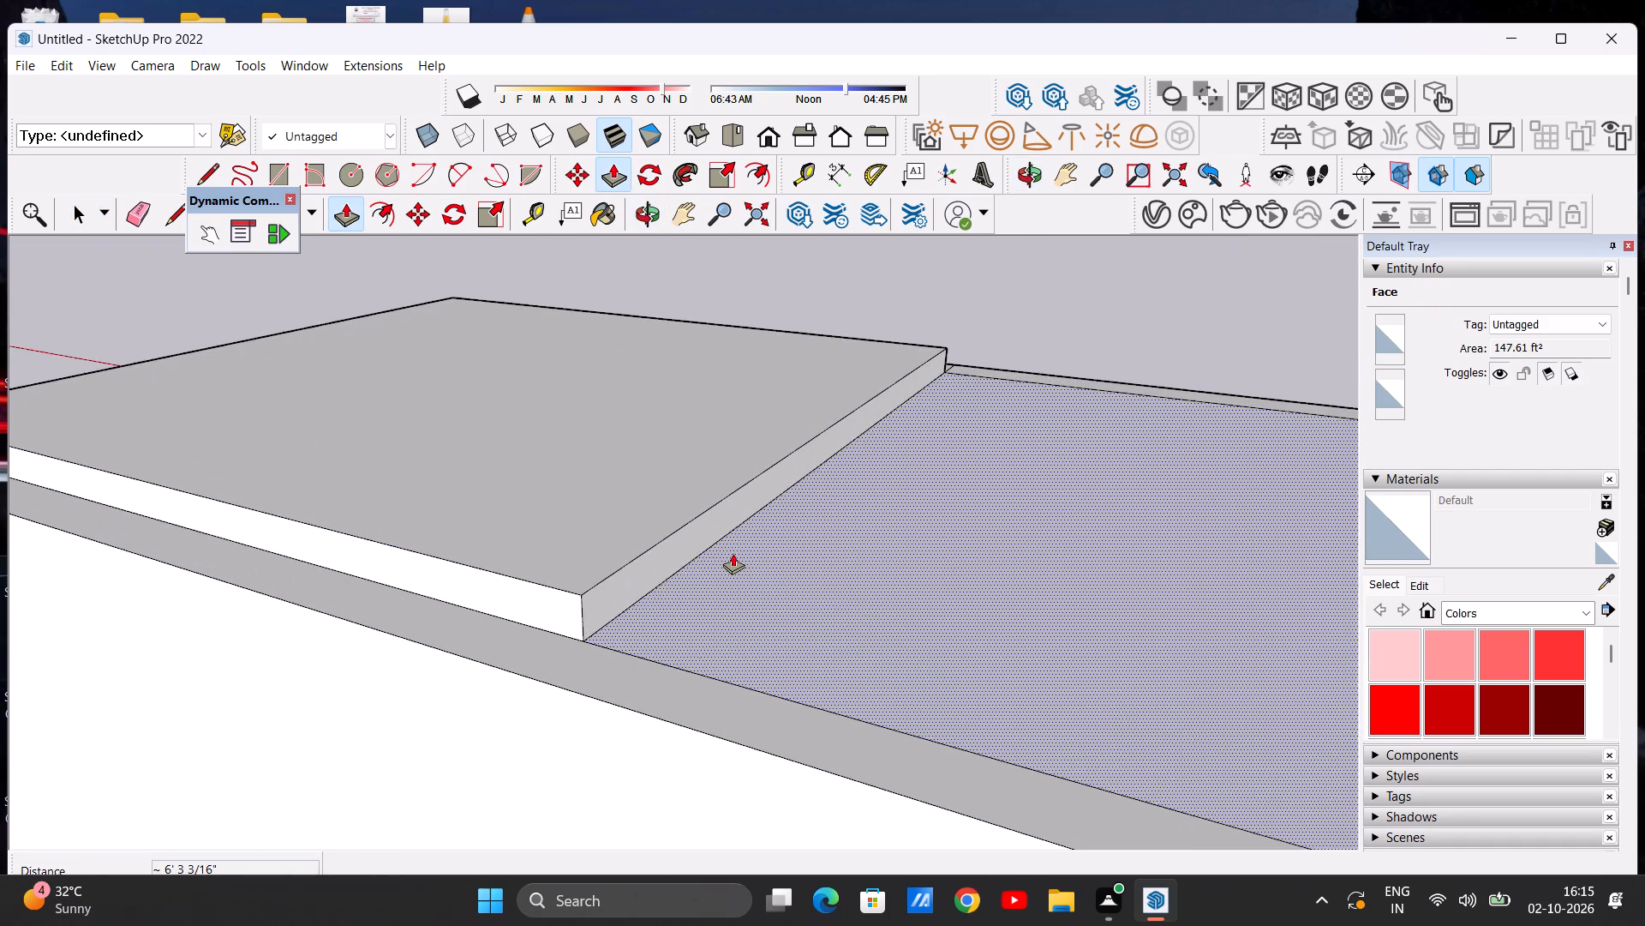
left_click(663, 562)
scroll(881, 544, "down", 15)
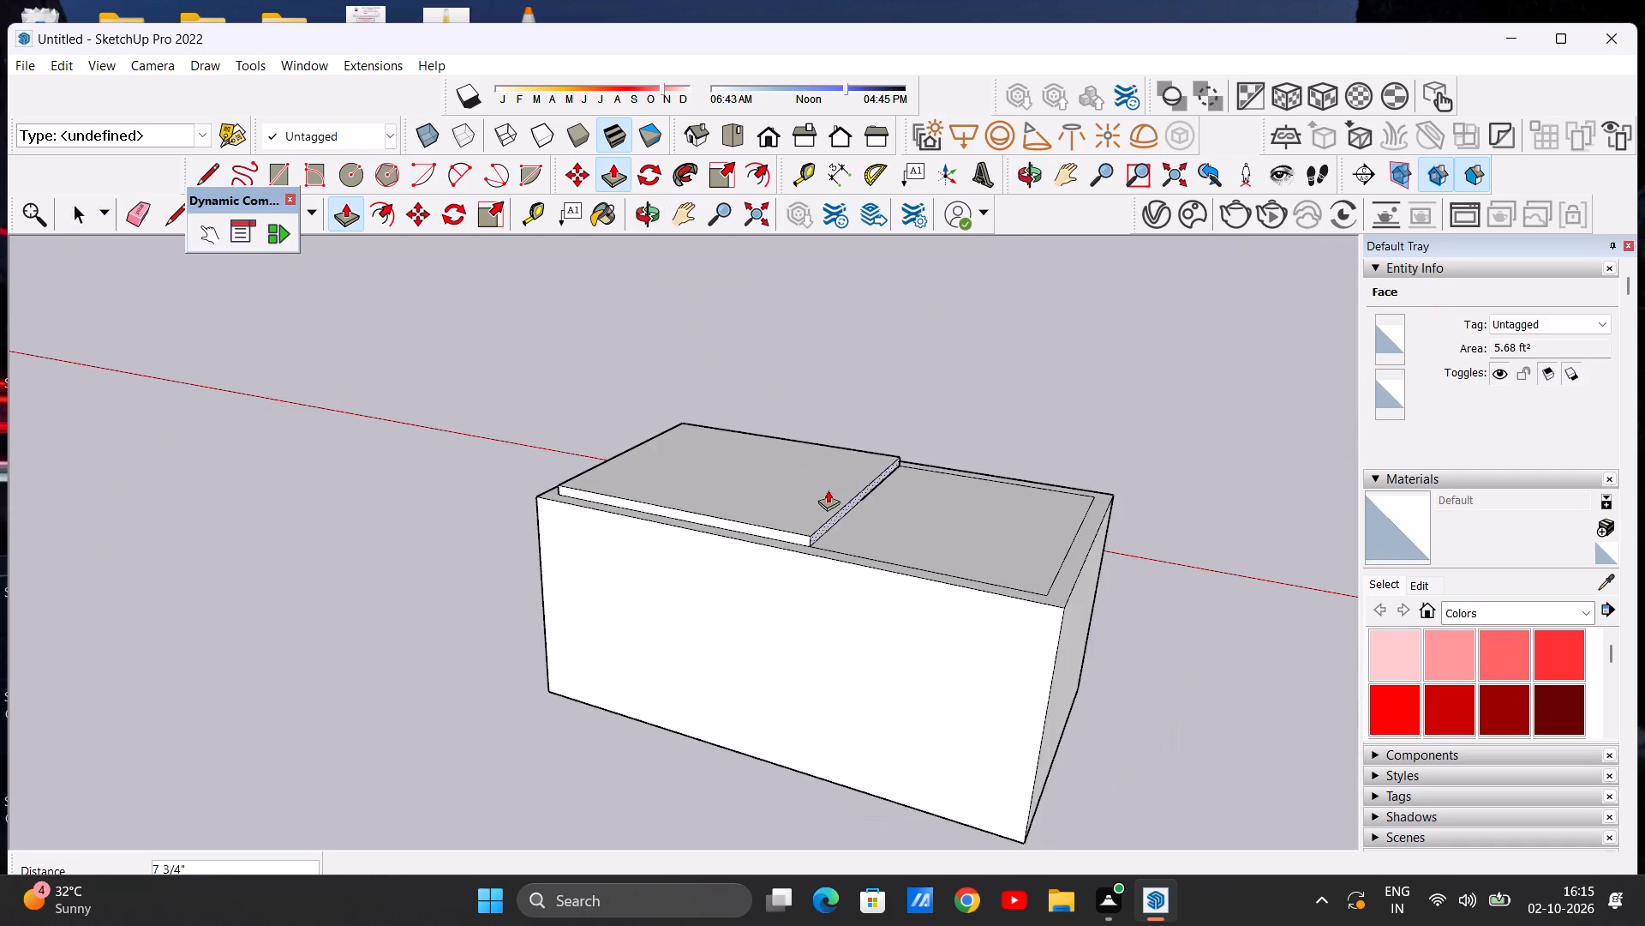
scroll(828, 490, "down", 3)
scroll(994, 560, "up", 20)
scroll(994, 560, "up", 3)
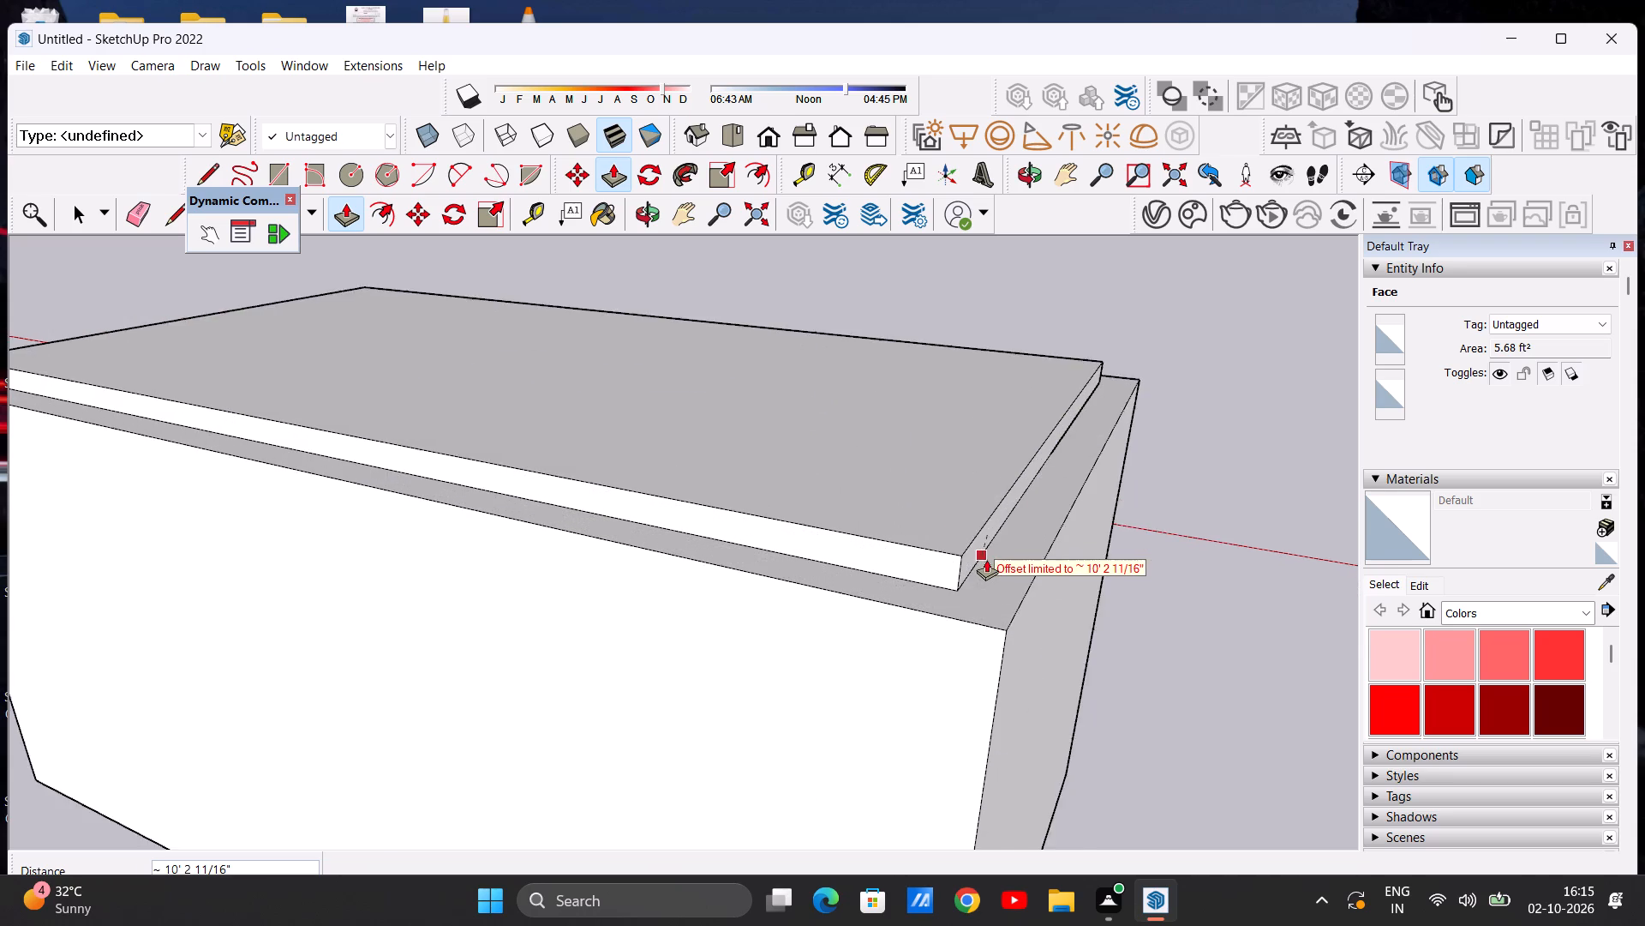
scroll(986, 559, "up", 3)
left_click(943, 614)
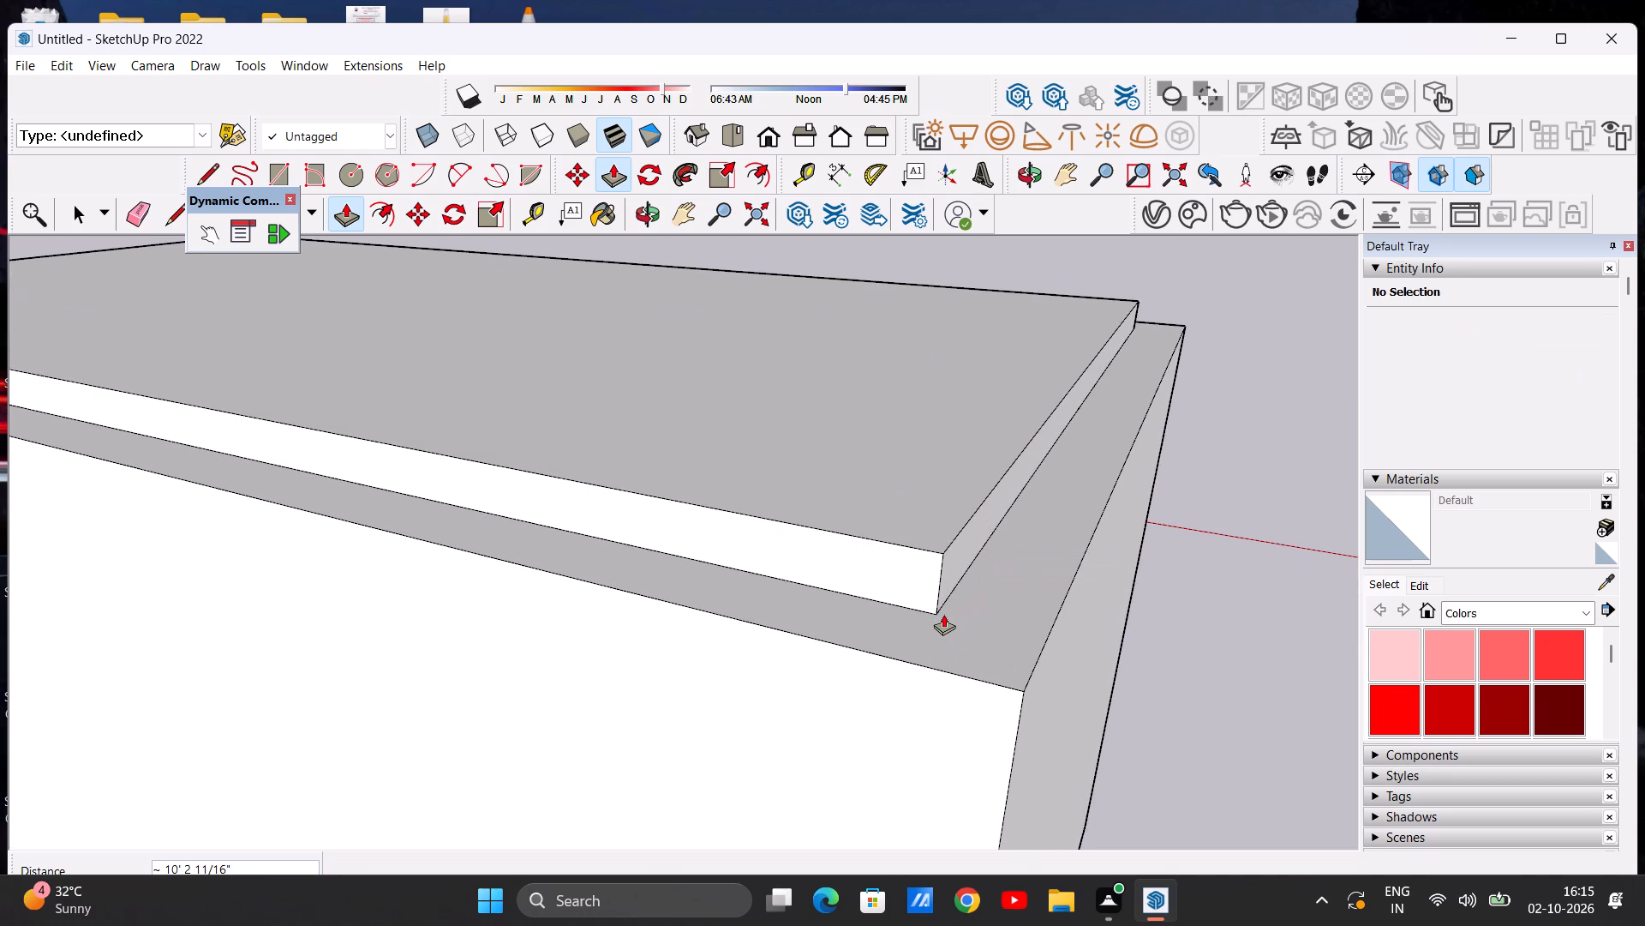
key("space")
Examine the raised roof slab and the porch from the rear, the front and above.
scroll(829, 483, "down", 11)
middle_click_drag(953, 447, 763, 460)
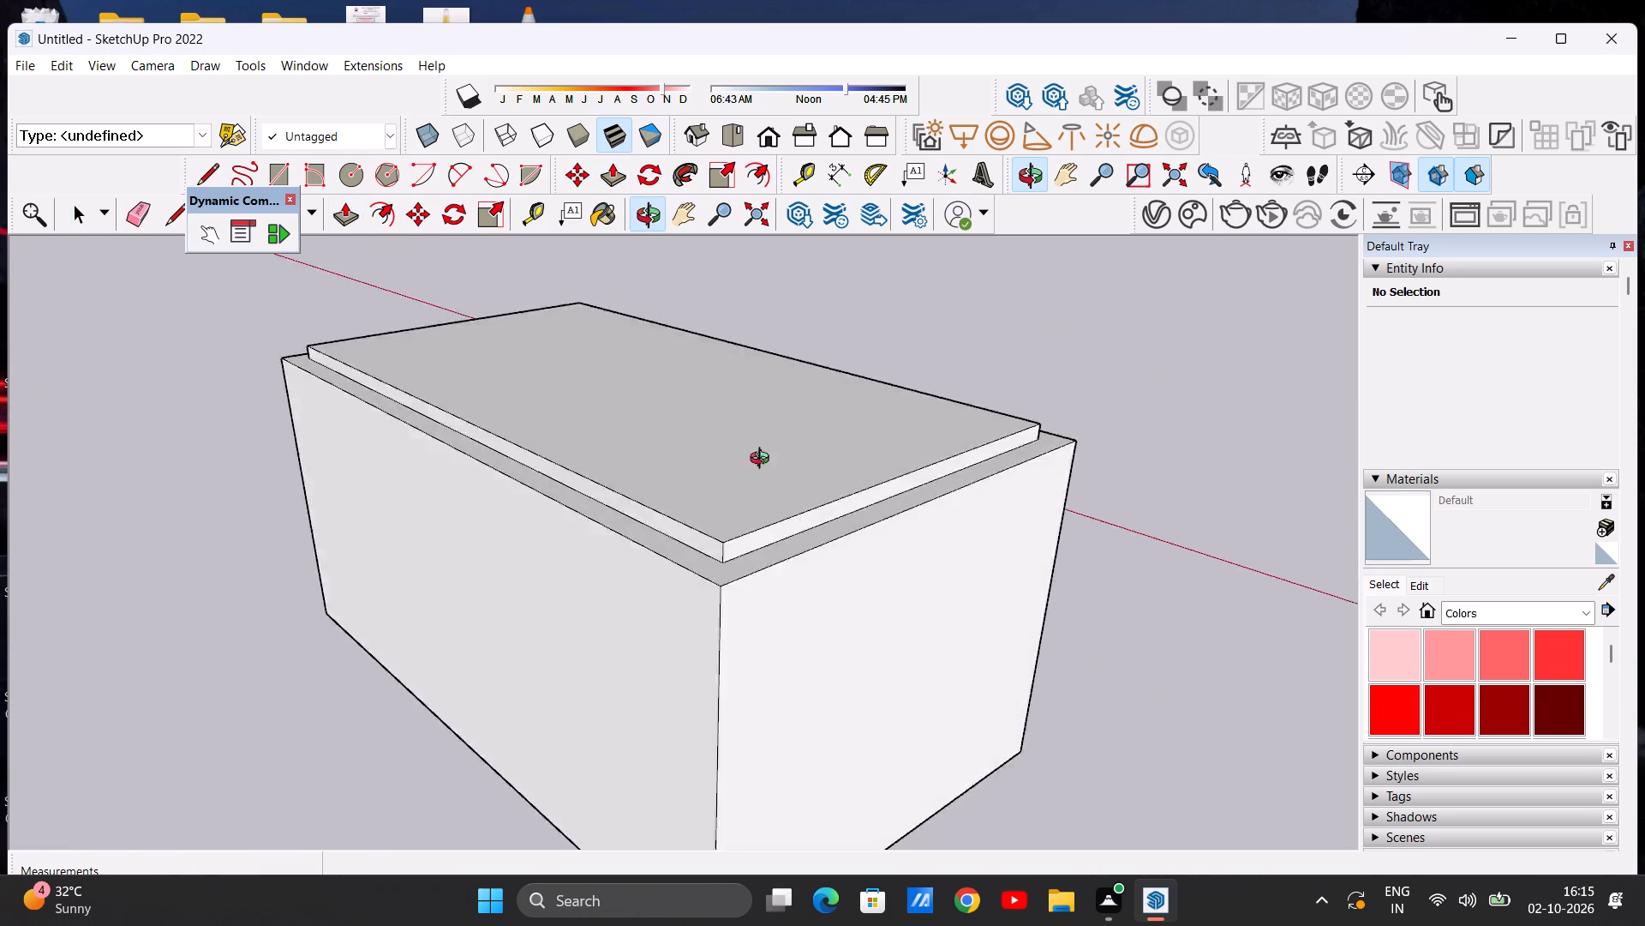
middle_click_drag(763, 460, 284, 444)
middle_click_drag(696, 462, 326, 378)
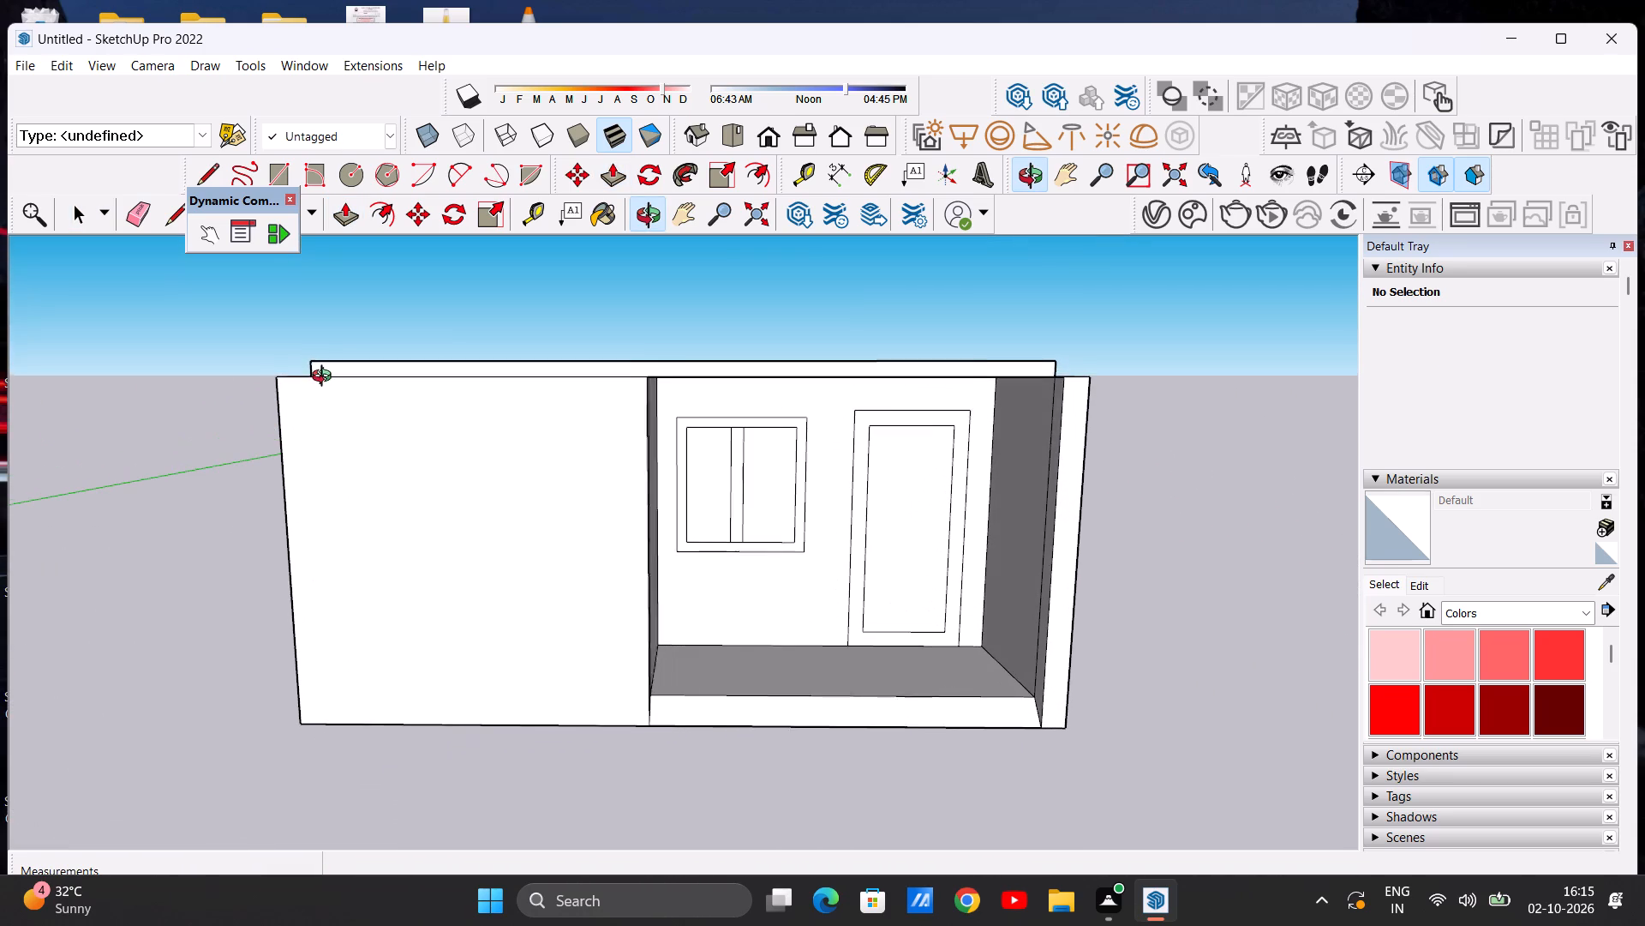
middle_click_drag(326, 378, 321, 379)
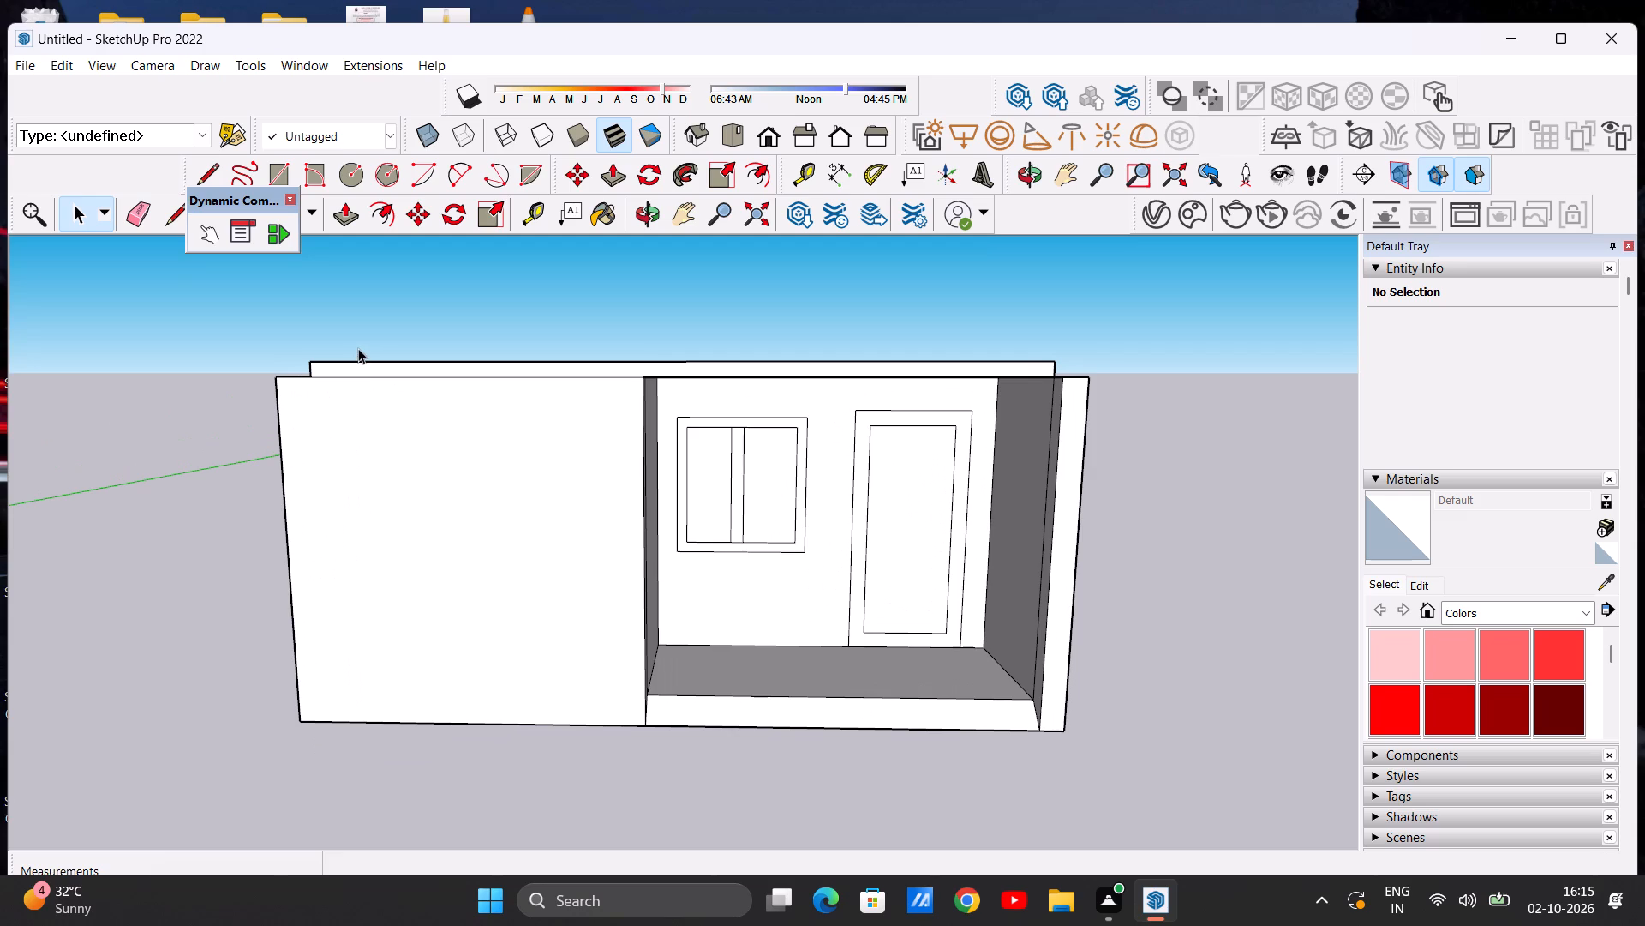
scroll(547, 346, "down", 5)
scroll(622, 361, "down", 3)
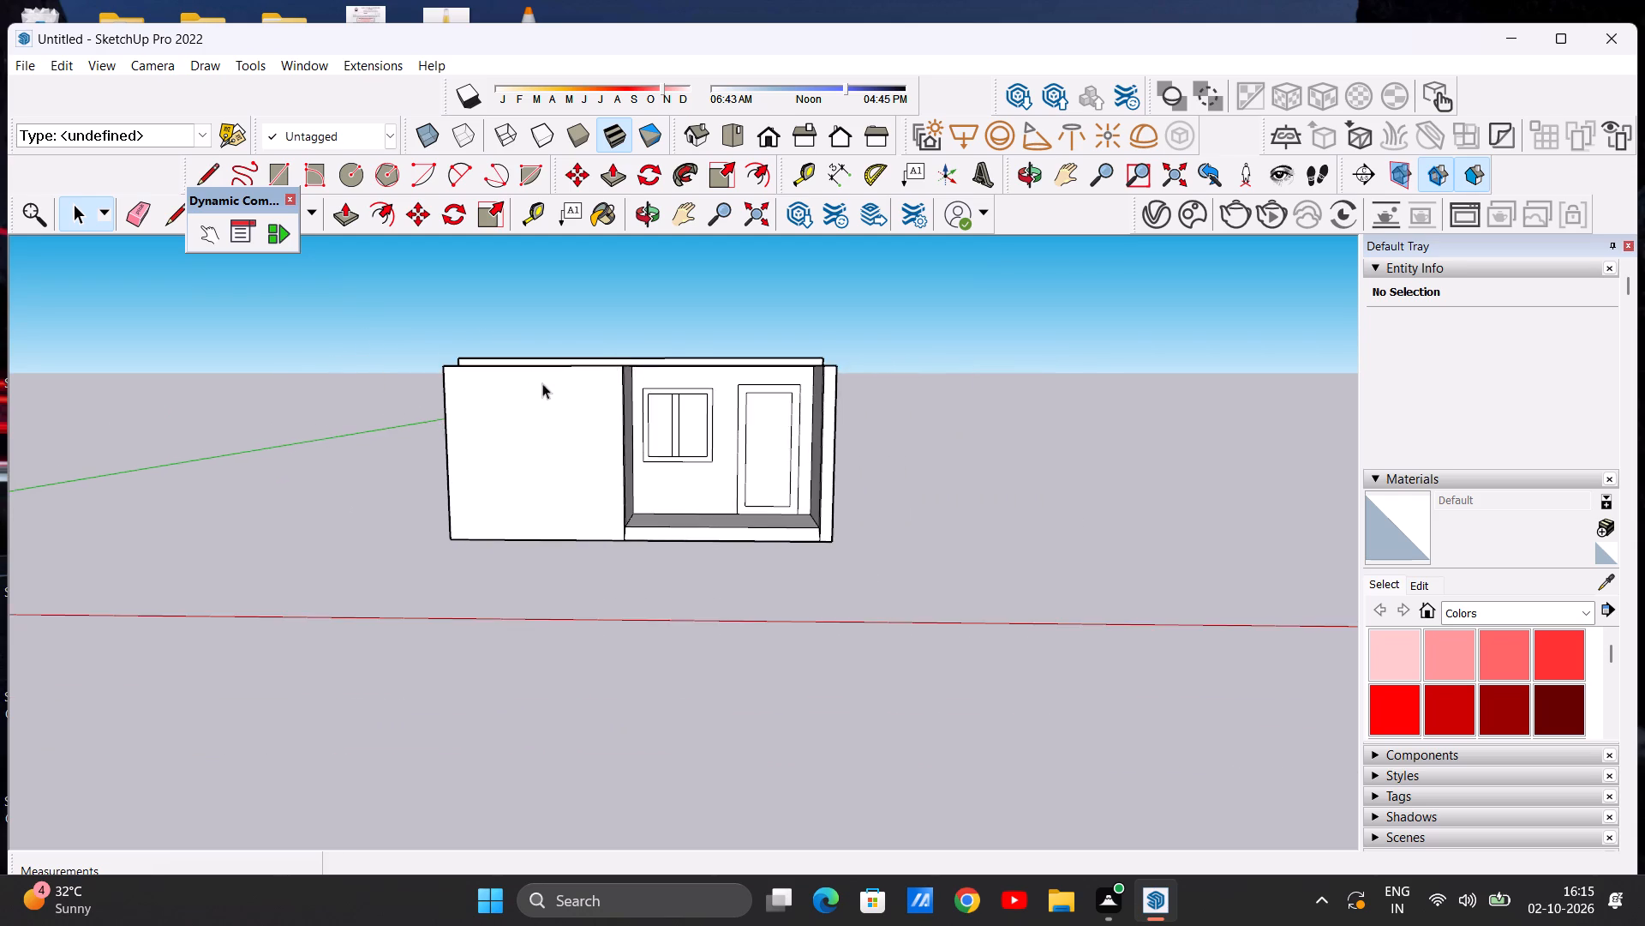
middle_click_drag(542, 383, 538, 373)
middle_click_drag(585, 366, 592, 357)
scroll(639, 363, "up", 6)
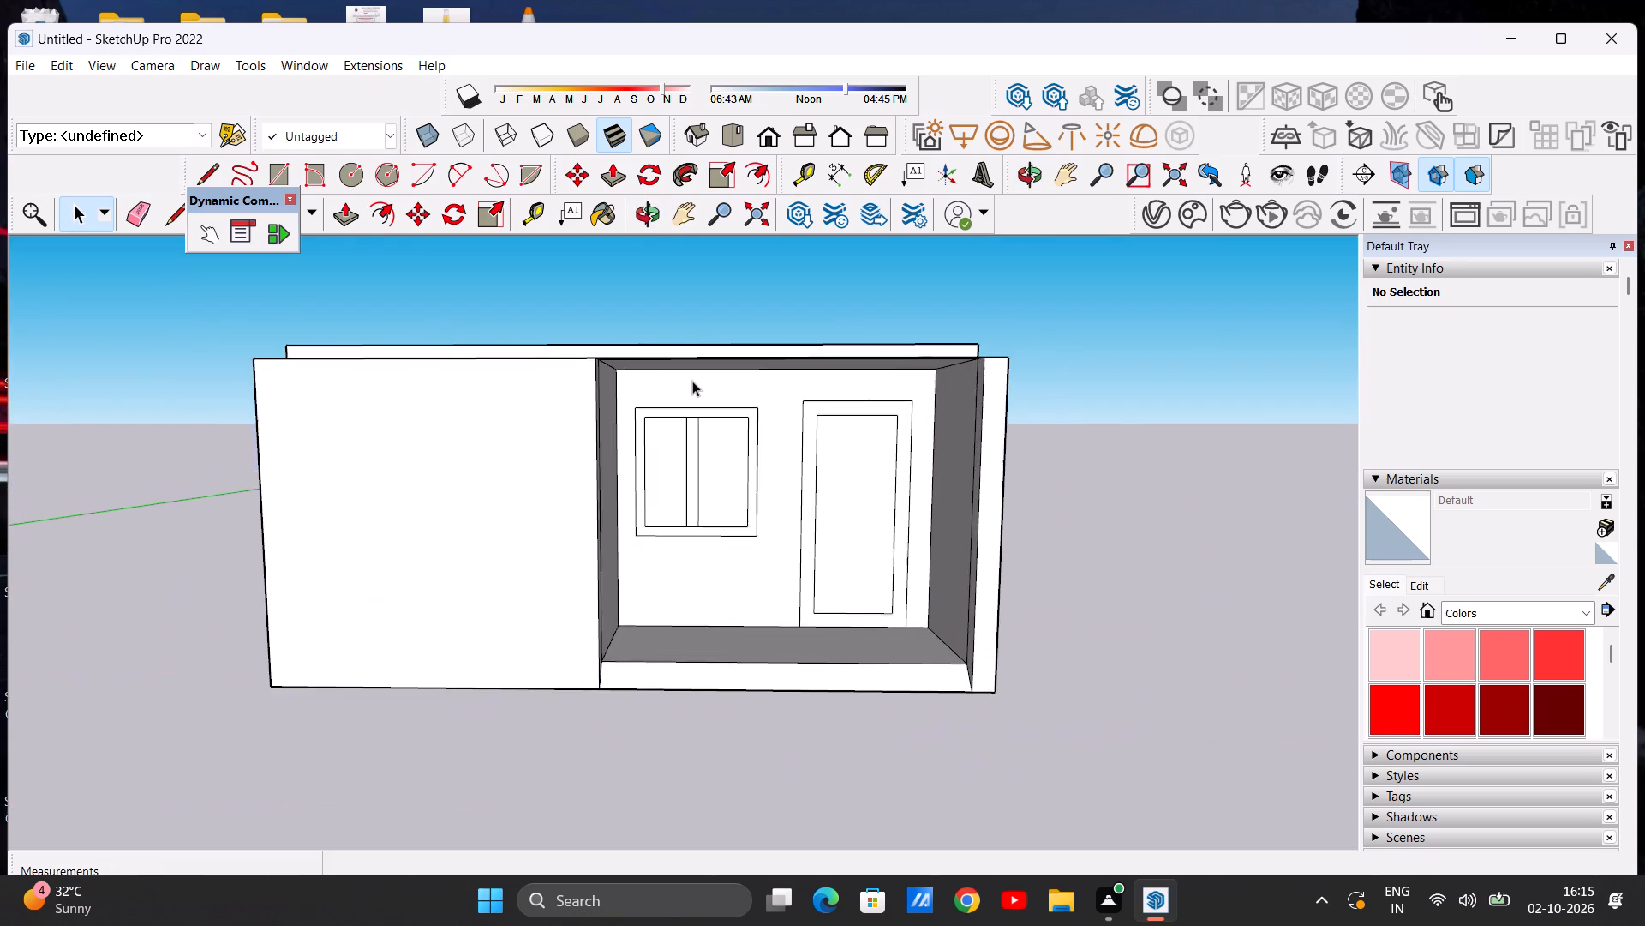
scroll(692, 381, "up", 1)
scroll(715, 394, "down", 5)
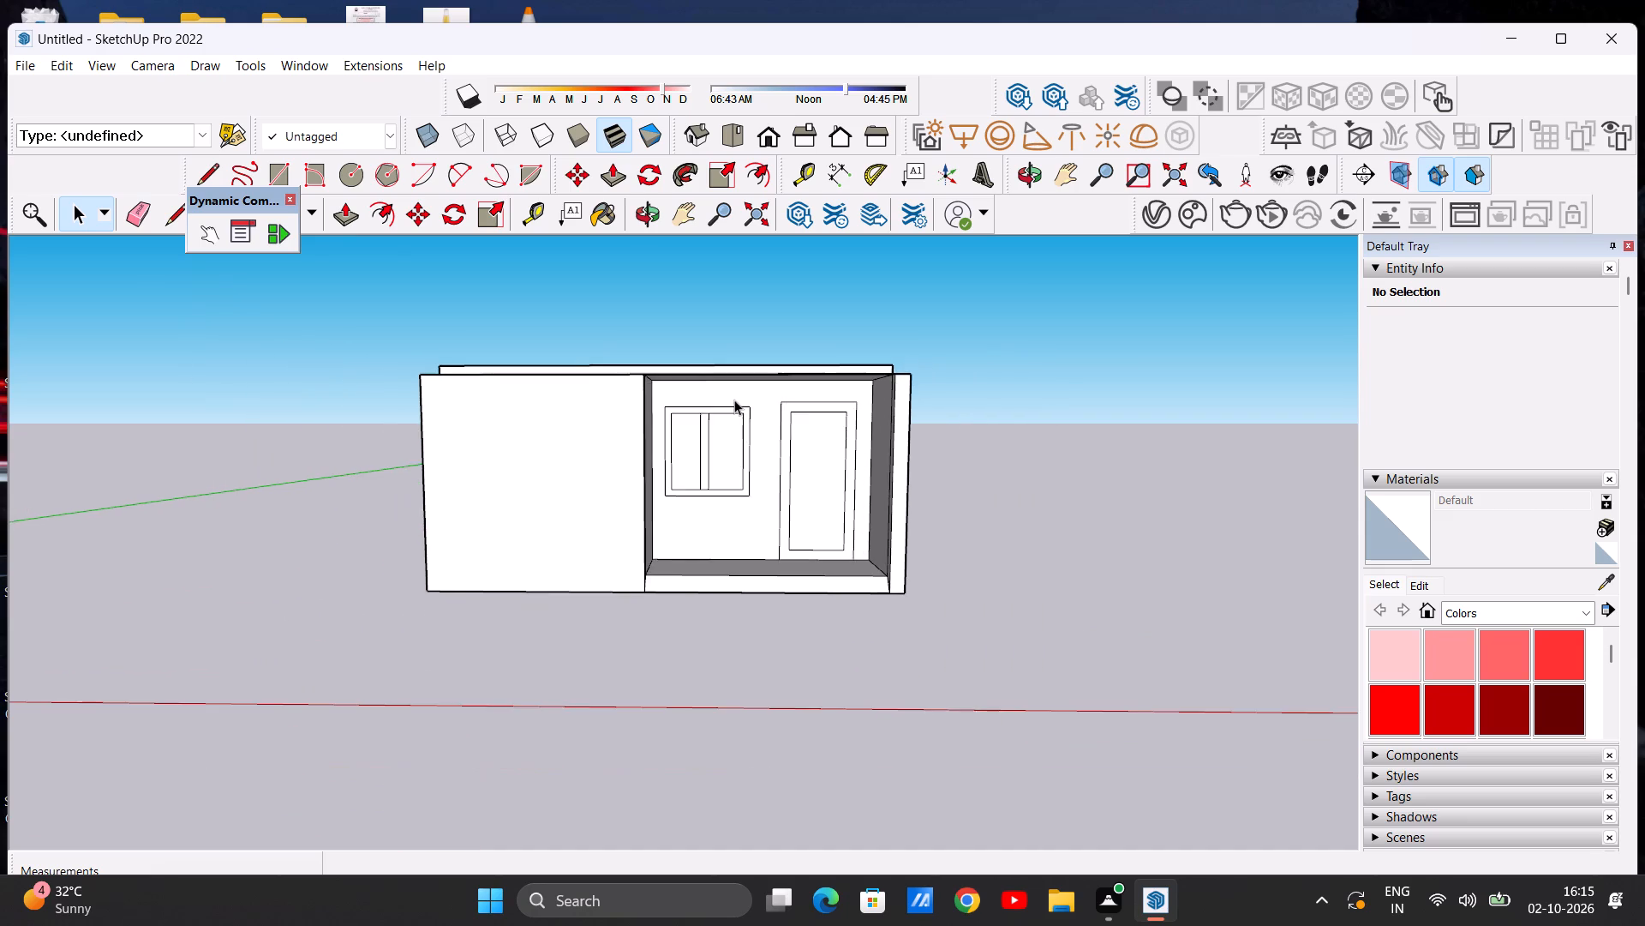
middle_click_drag(734, 400, 752, 357)
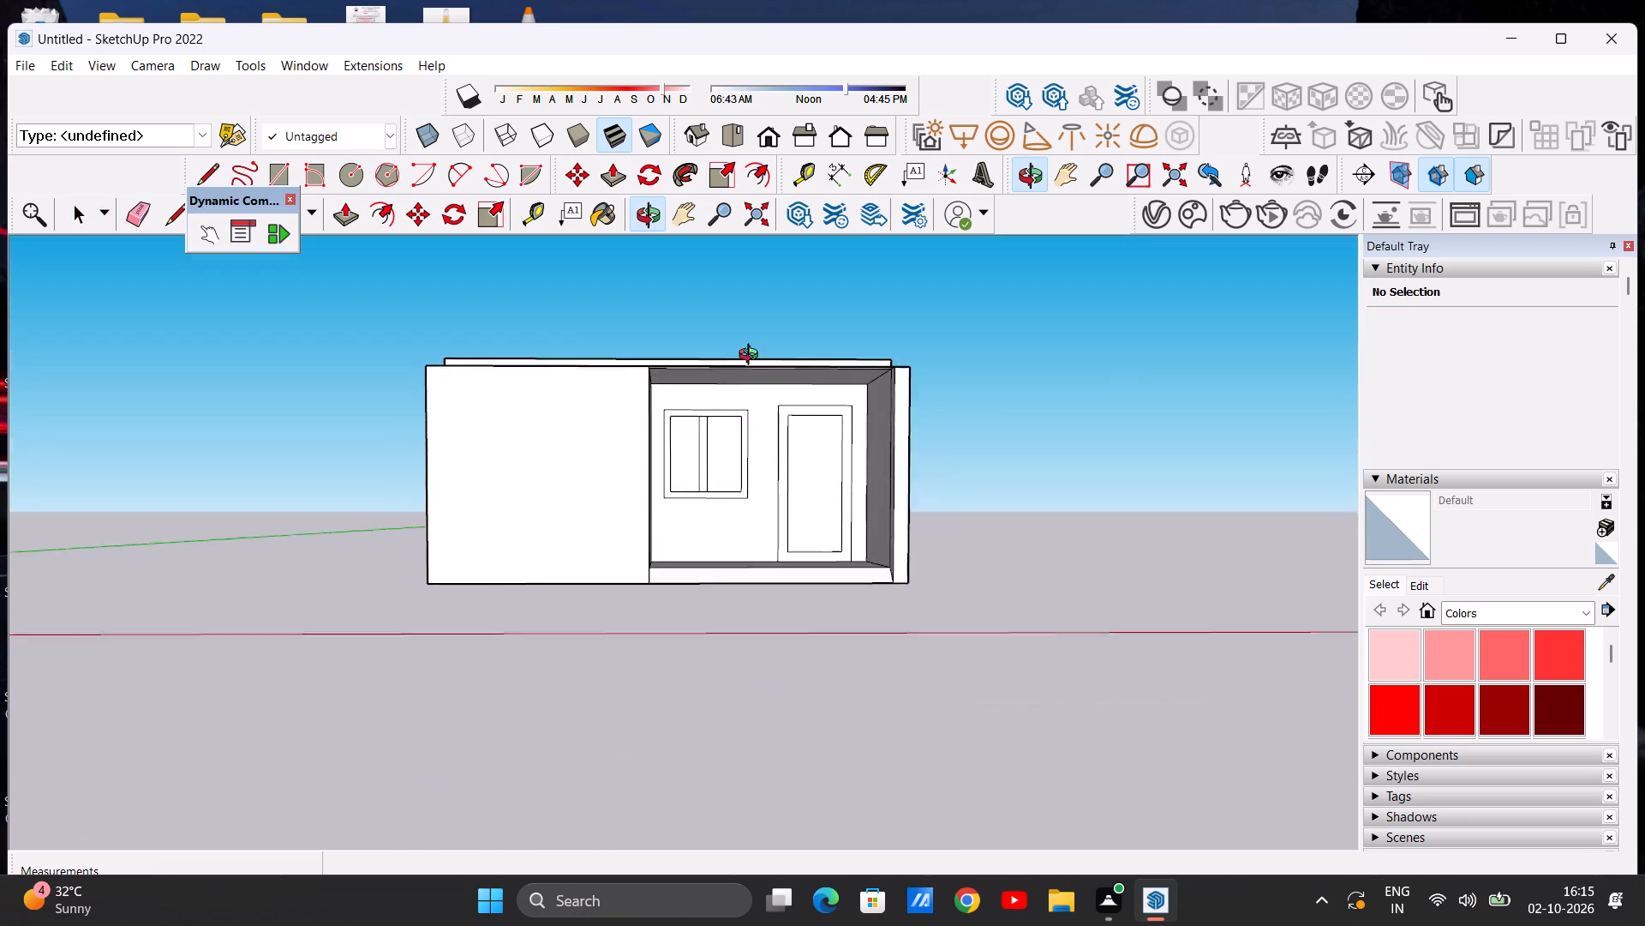
middle_click_drag(752, 357, 717, 537)
middle_click_drag(558, 403, 565, 542)
Draw a 9" line on the wall top from the slab's front base corner, away from the porch, to the outer roof edge.
scroll(566, 538, "up", 2)
scroll(662, 456, "down", 2)
scroll(452, 429, "up", 2)
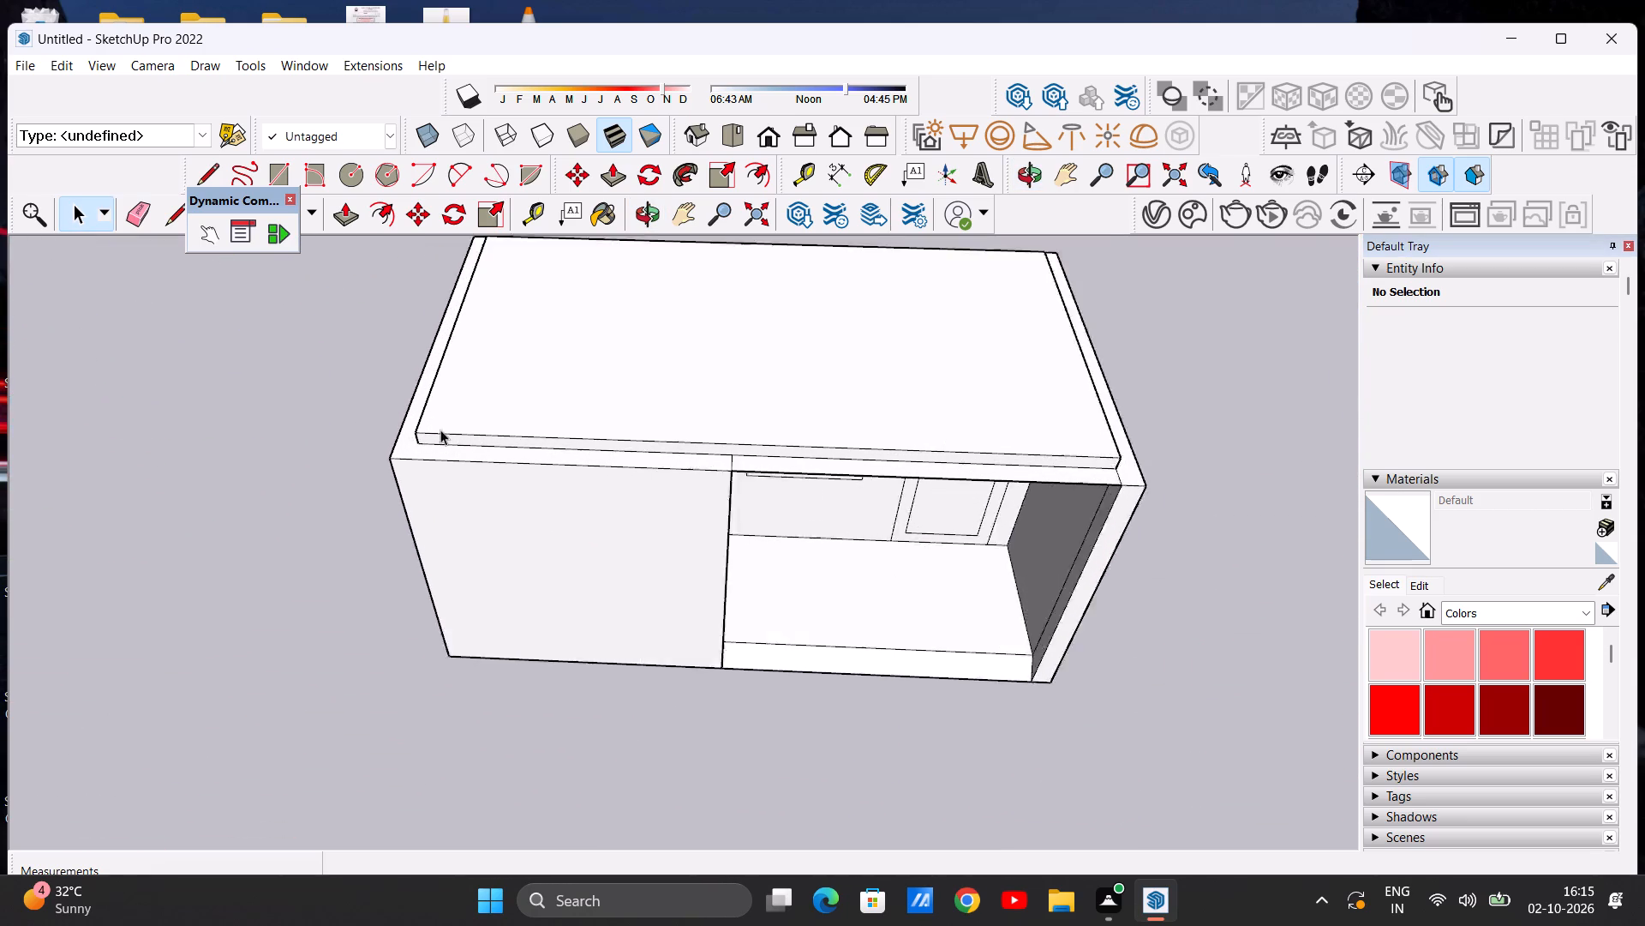
scroll(440, 430, "up", 9)
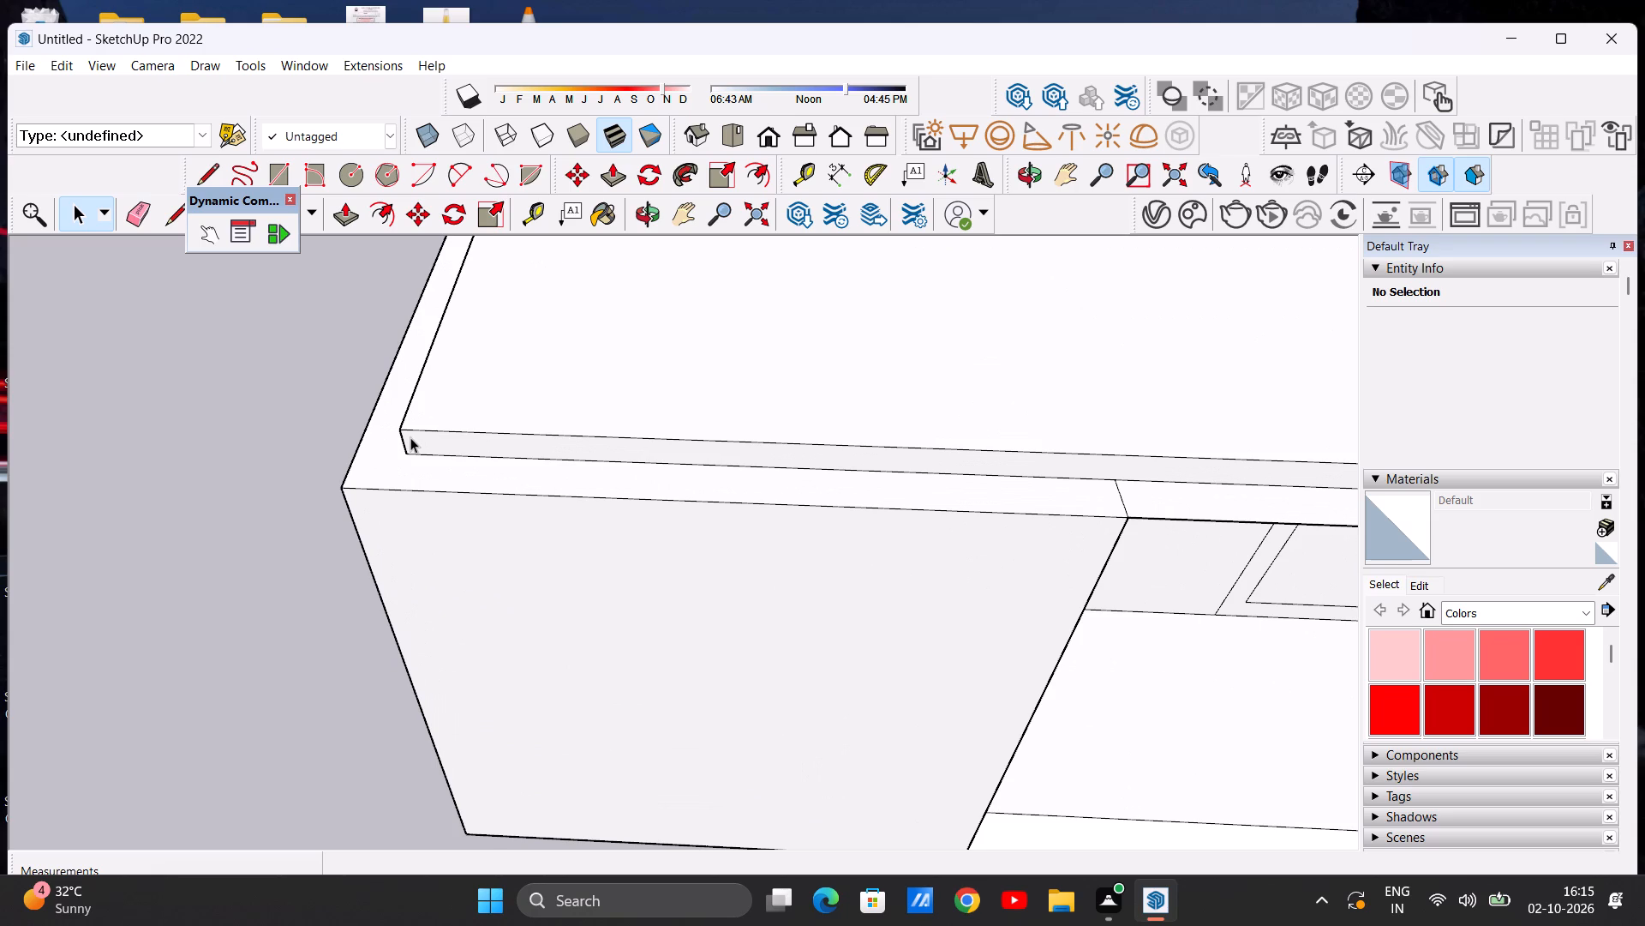
key("l")
scroll(396, 447, "up", 13)
left_click(416, 460)
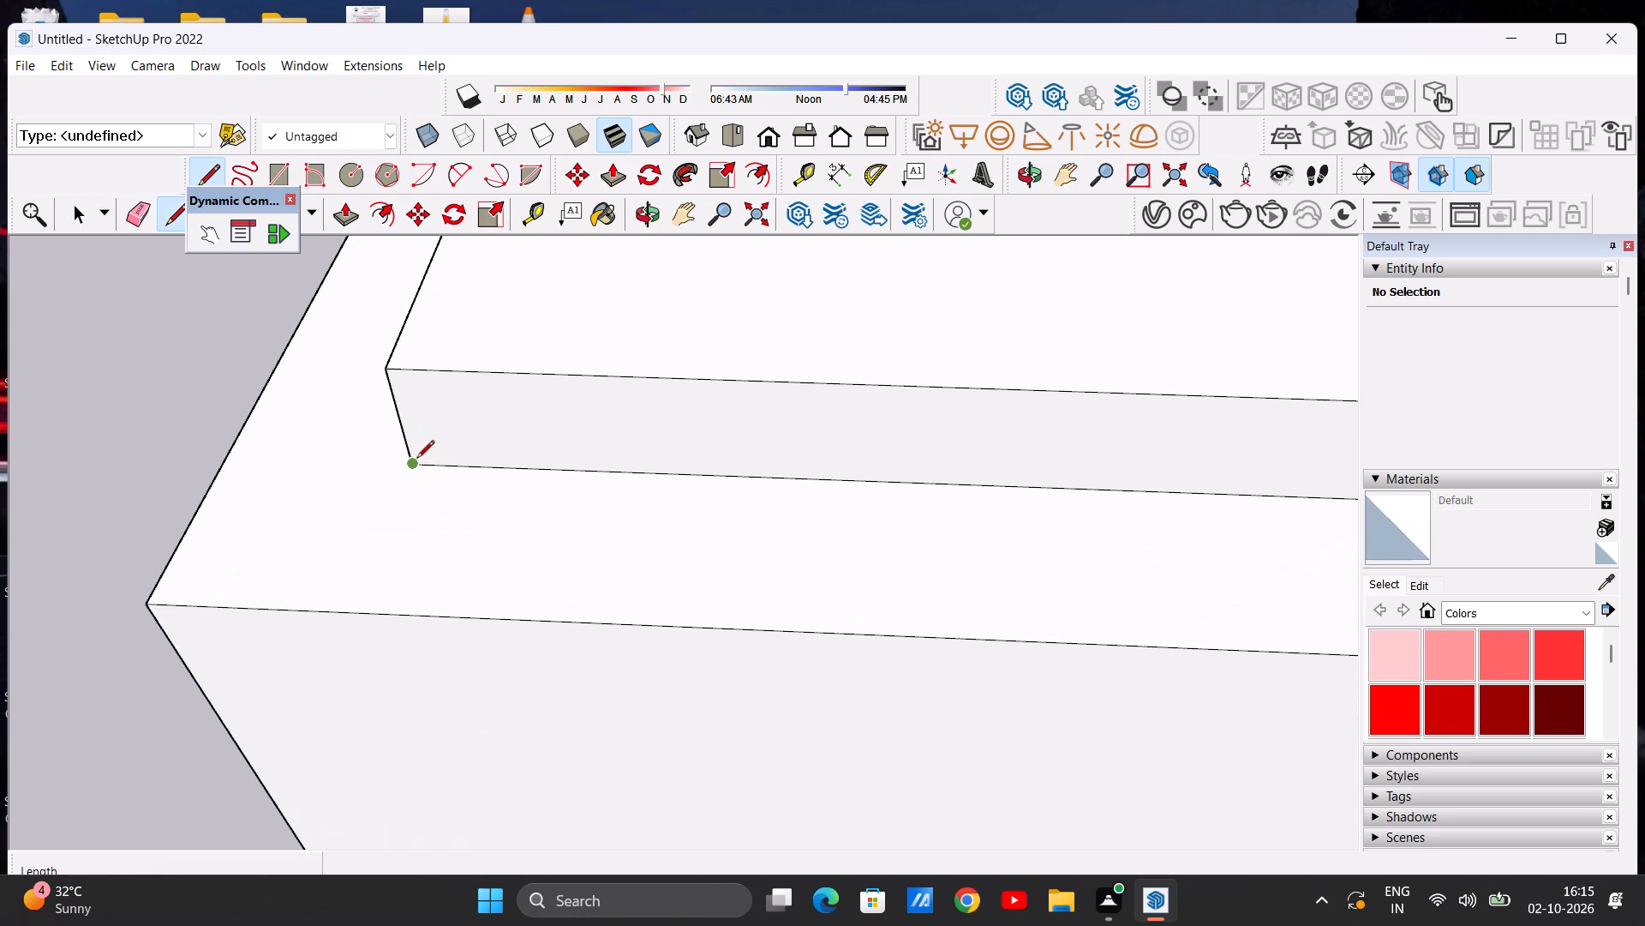
left_click(220, 460)
key("space")
scroll(494, 372, "down", 15)
scroll(643, 378, "up", 1)
scroll(655, 406, "down", 20)
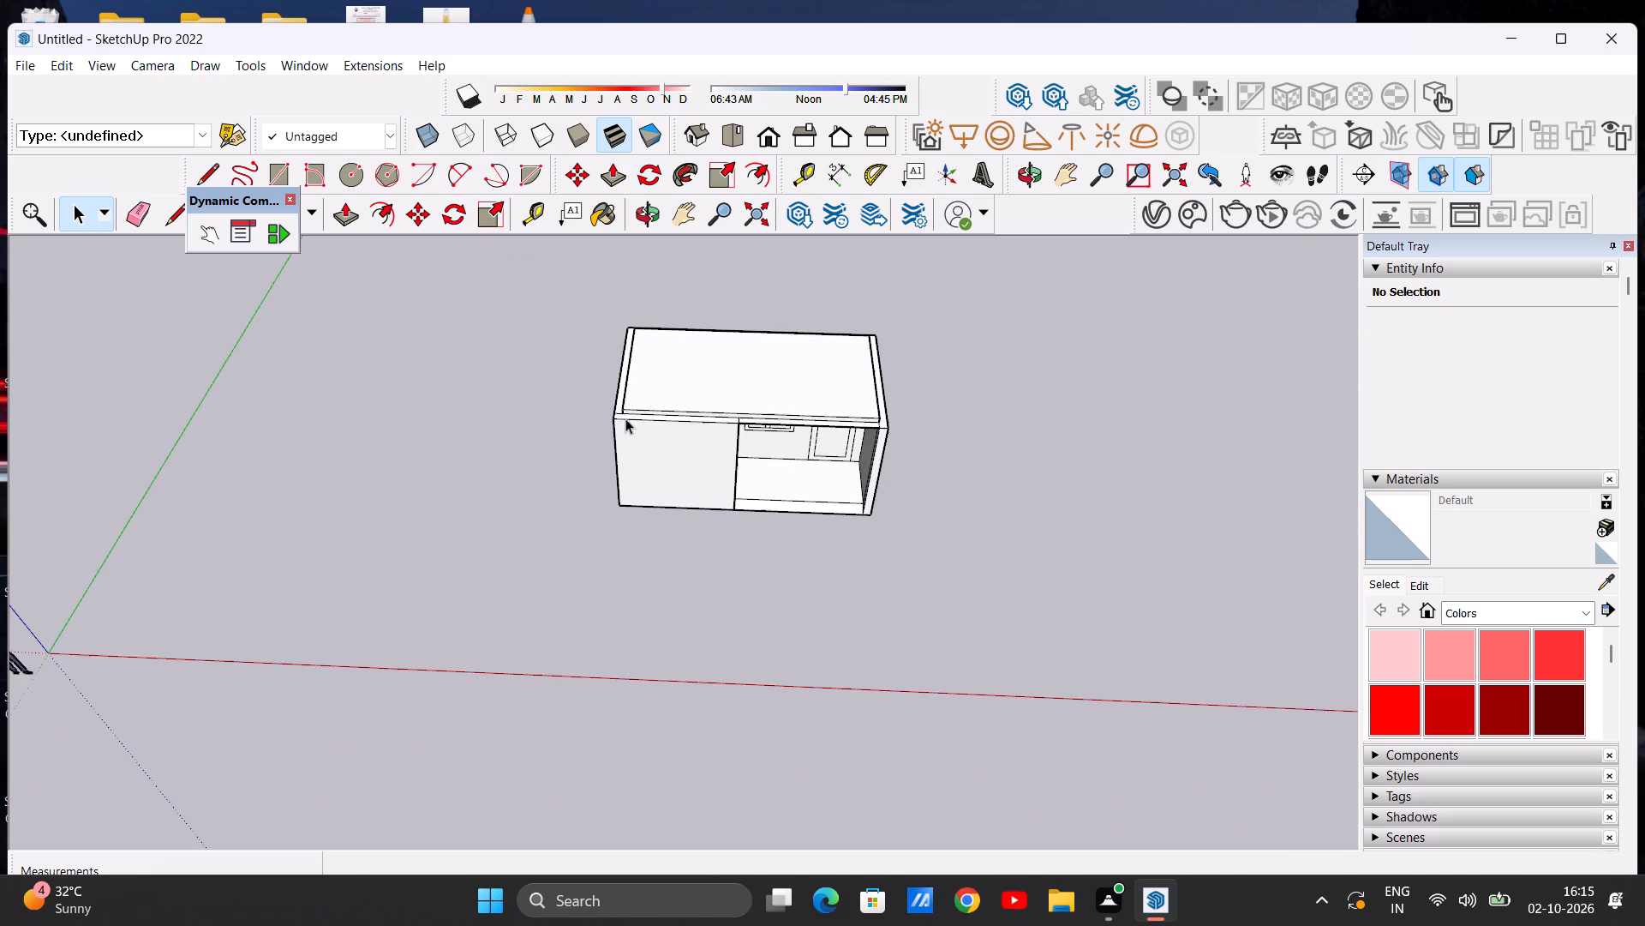
Examine the wall-top ledge around the raised roof slab and the porch from the front and the porch side.
middle_click_drag(623, 394, 631, 302)
scroll(880, 363, "up", 7)
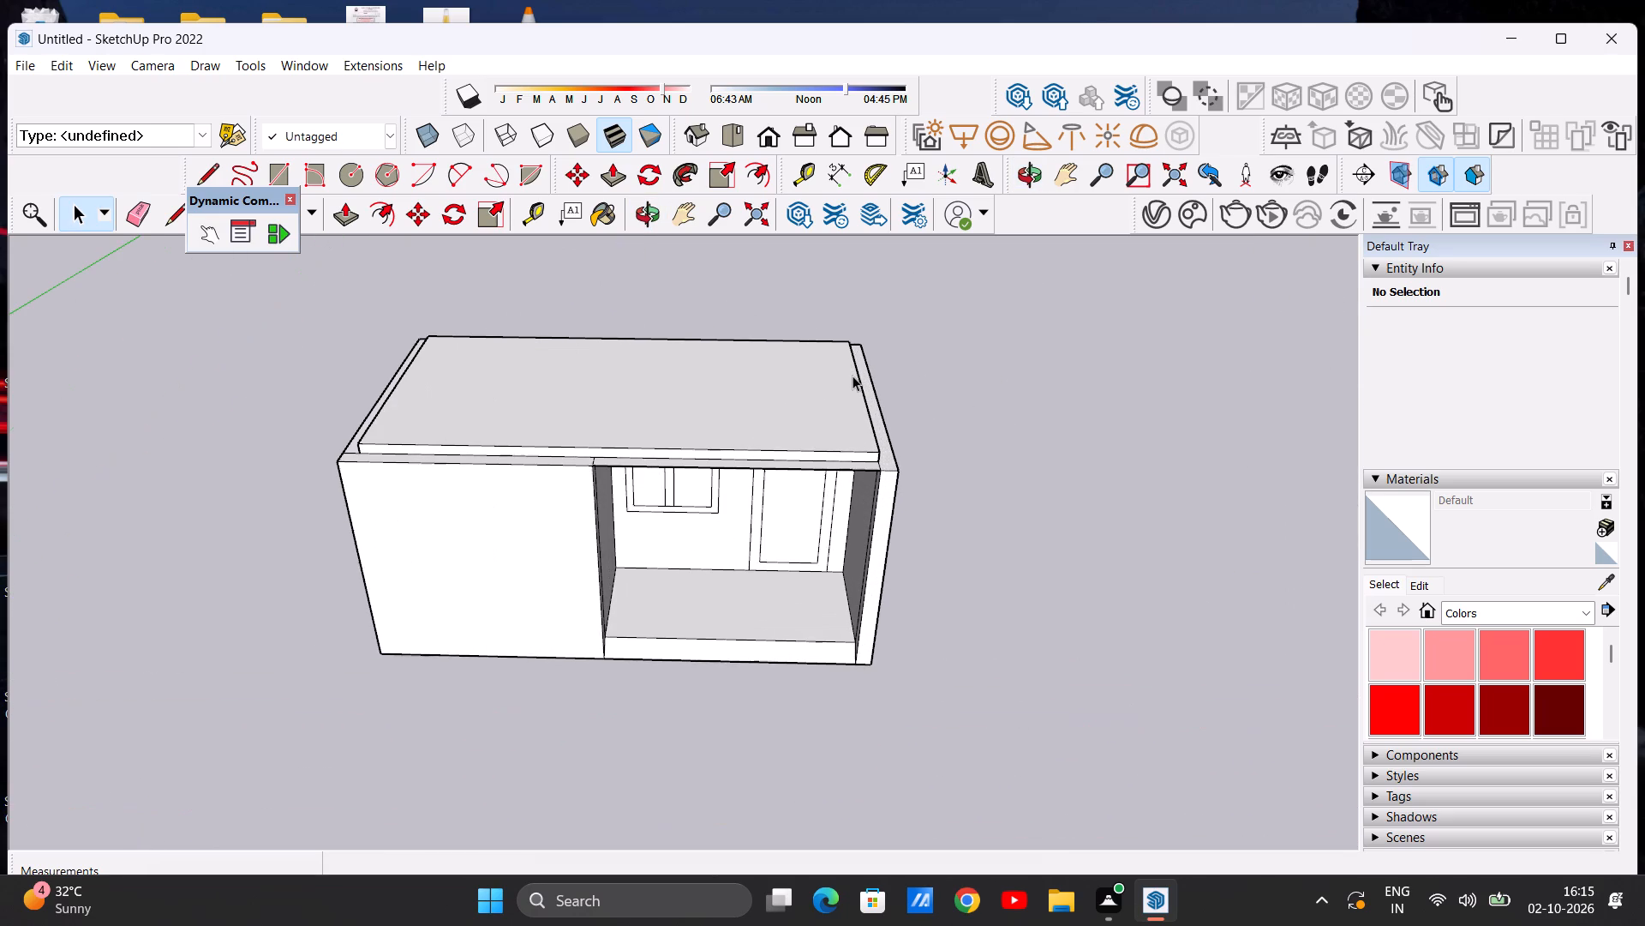
scroll(733, 404, "down", 1)
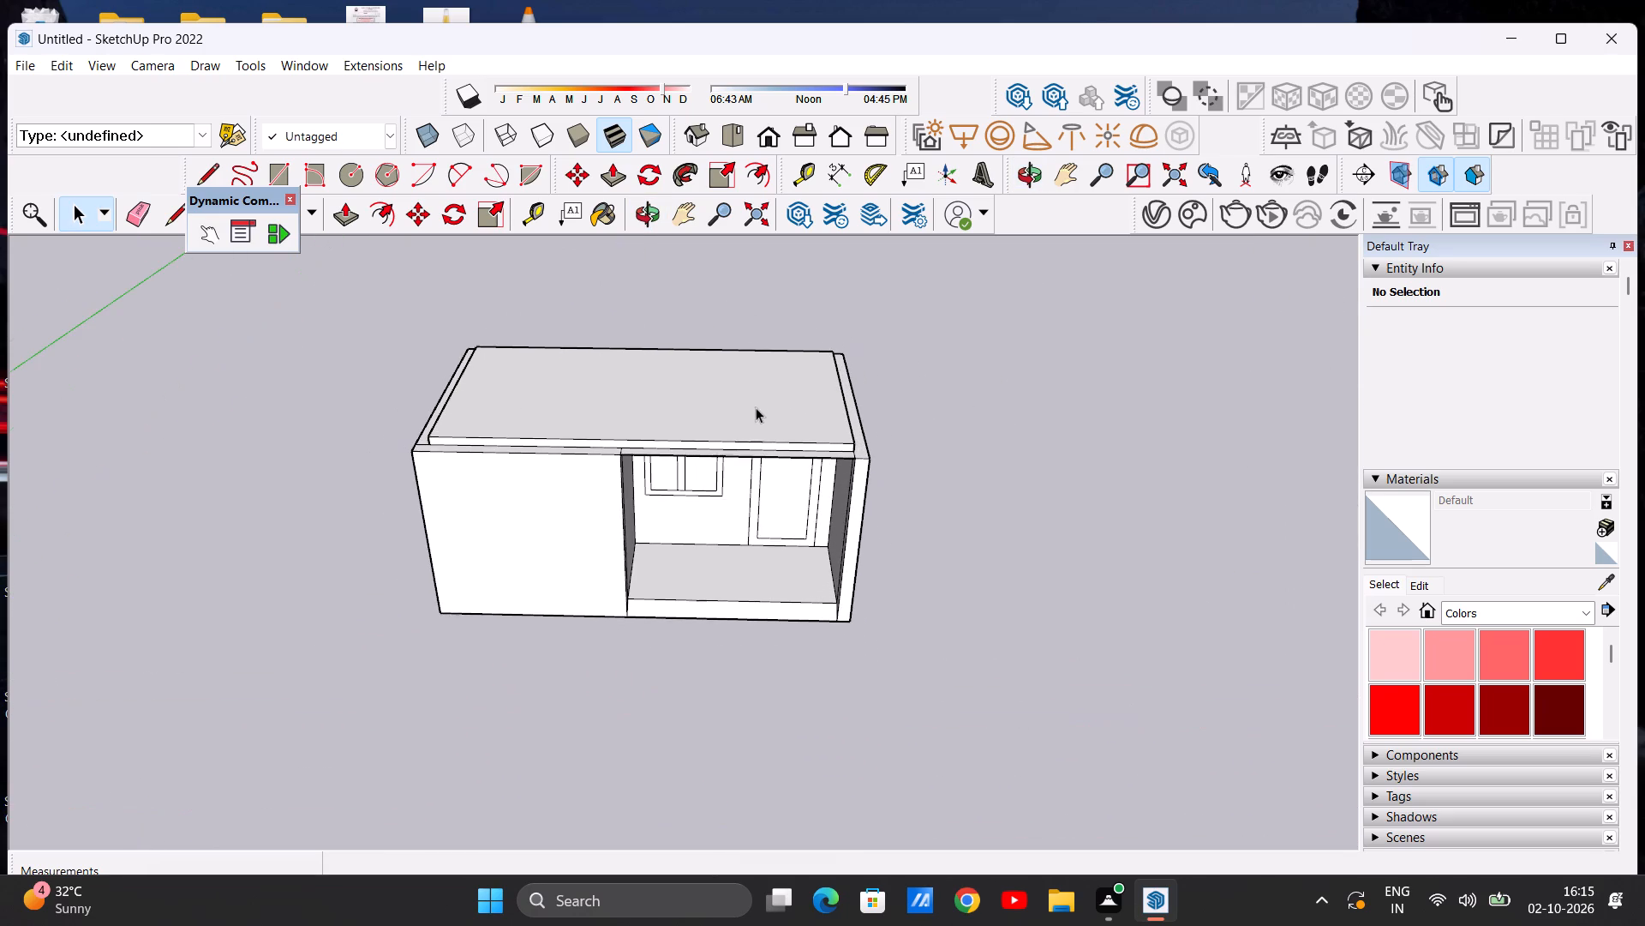
scroll(756, 407, "down", 1)
middle_click_drag(771, 469, 761, 382)
scroll(776, 433, "up", 1)
middle_click_drag(838, 400, 537, 542)
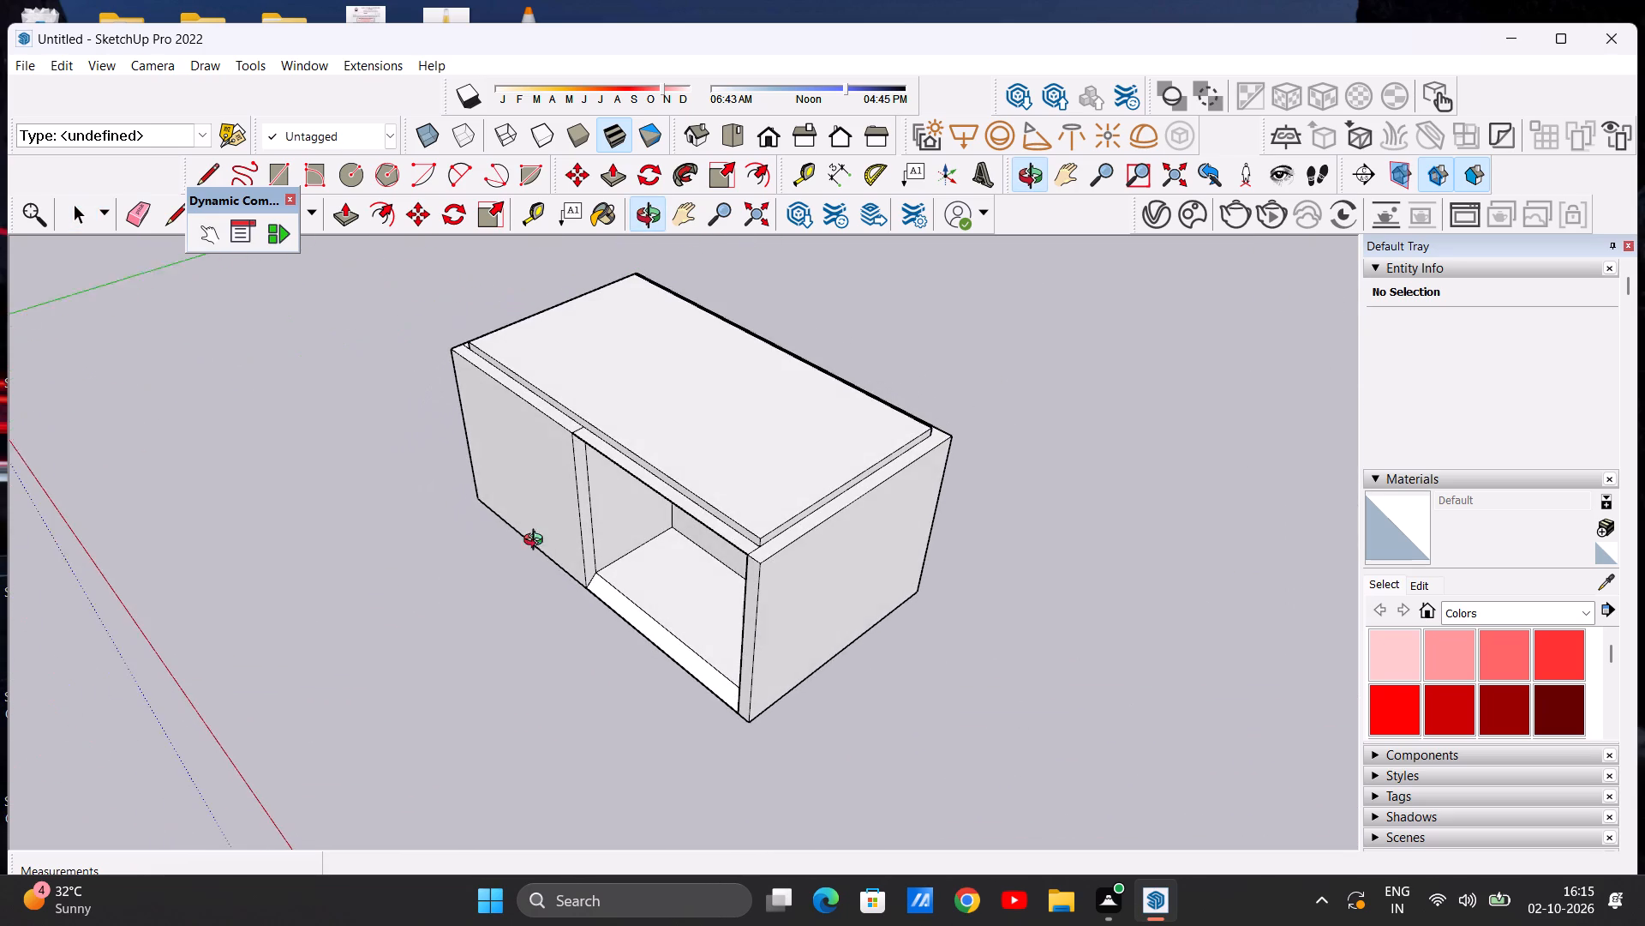
middle_click_drag(537, 542, 536, 542)
scroll(752, 538, "up", 9)
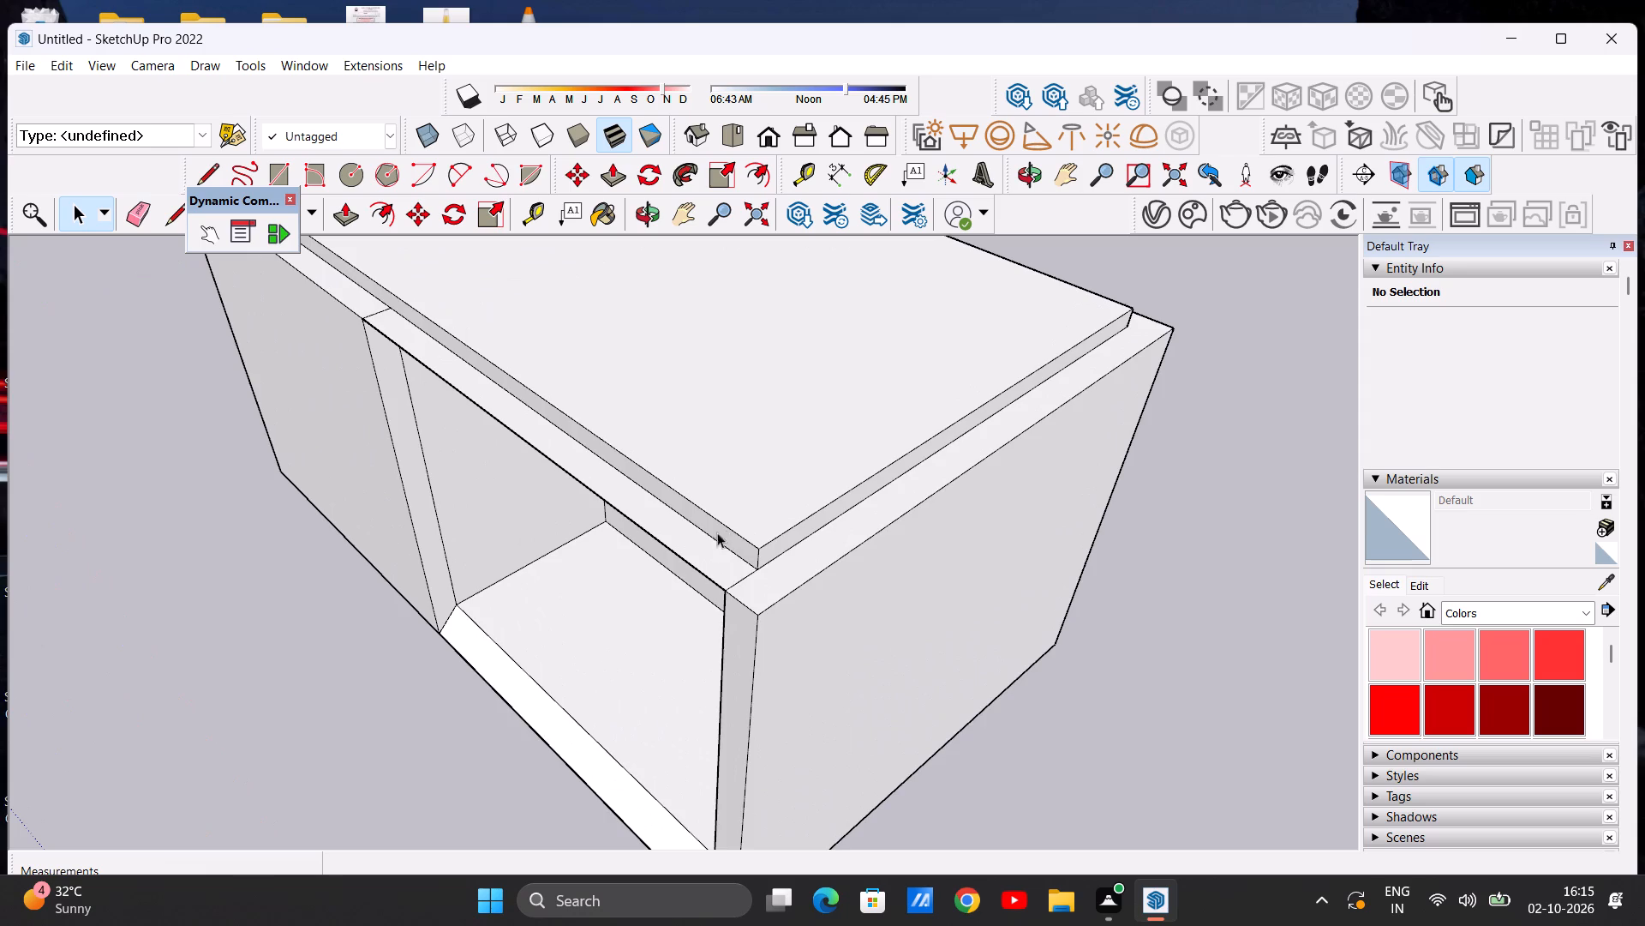
scroll(700, 536, "up", 6)
scroll(772, 544, "down", 18)
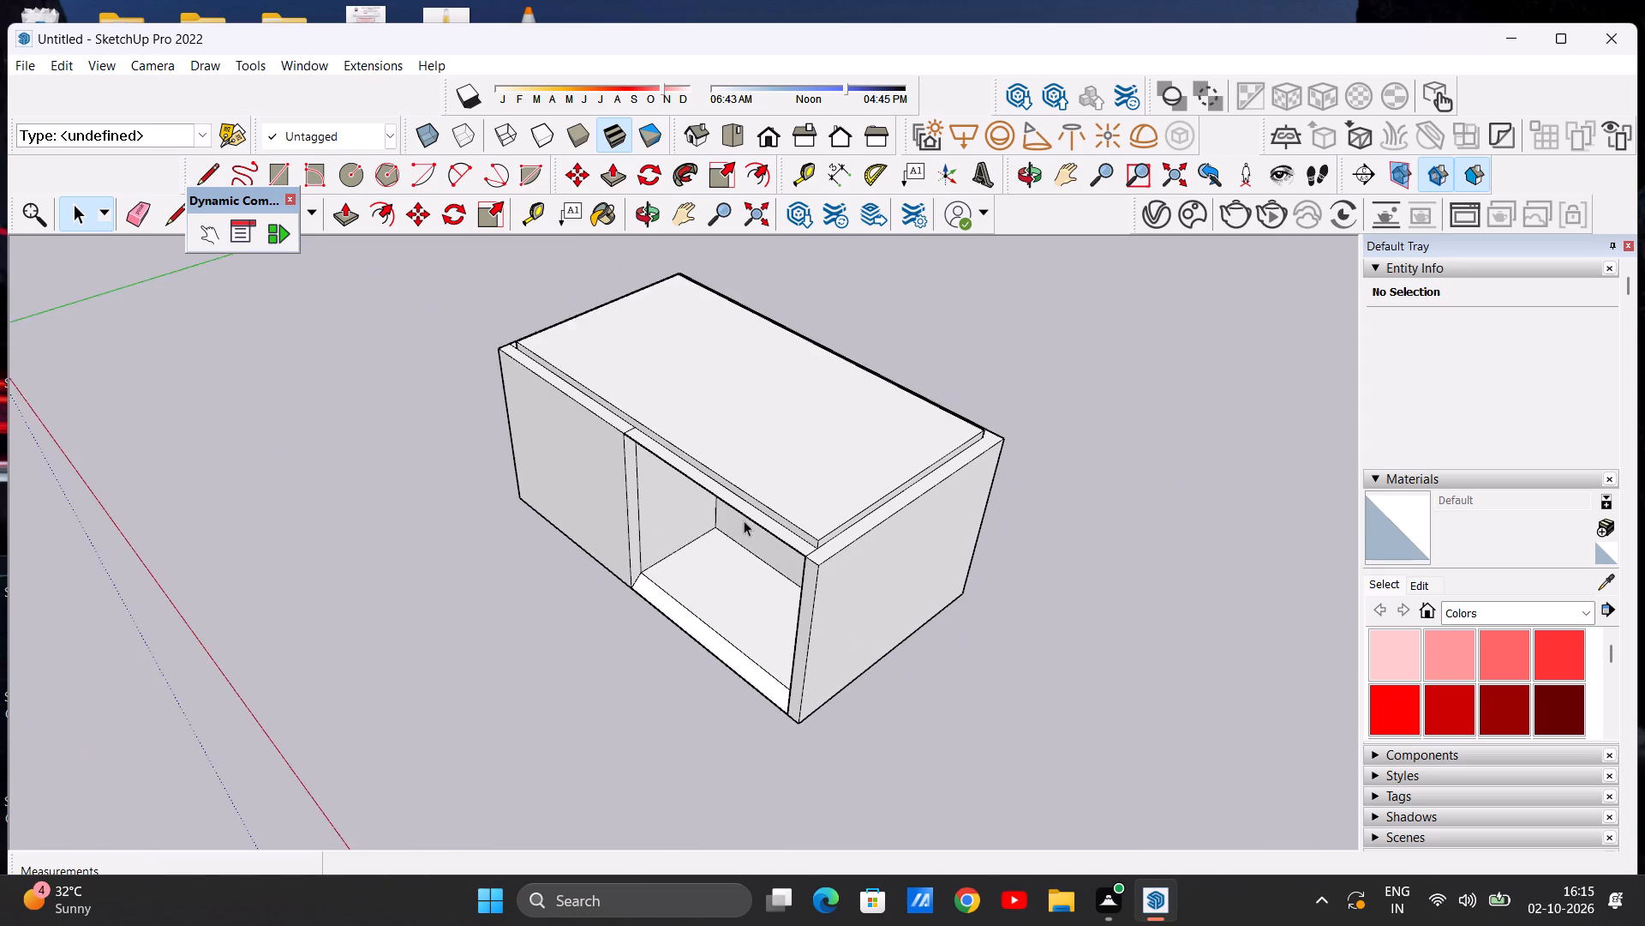
middle_click_drag(641, 562, 795, 396)
middle_click_drag(685, 458, 732, 548)
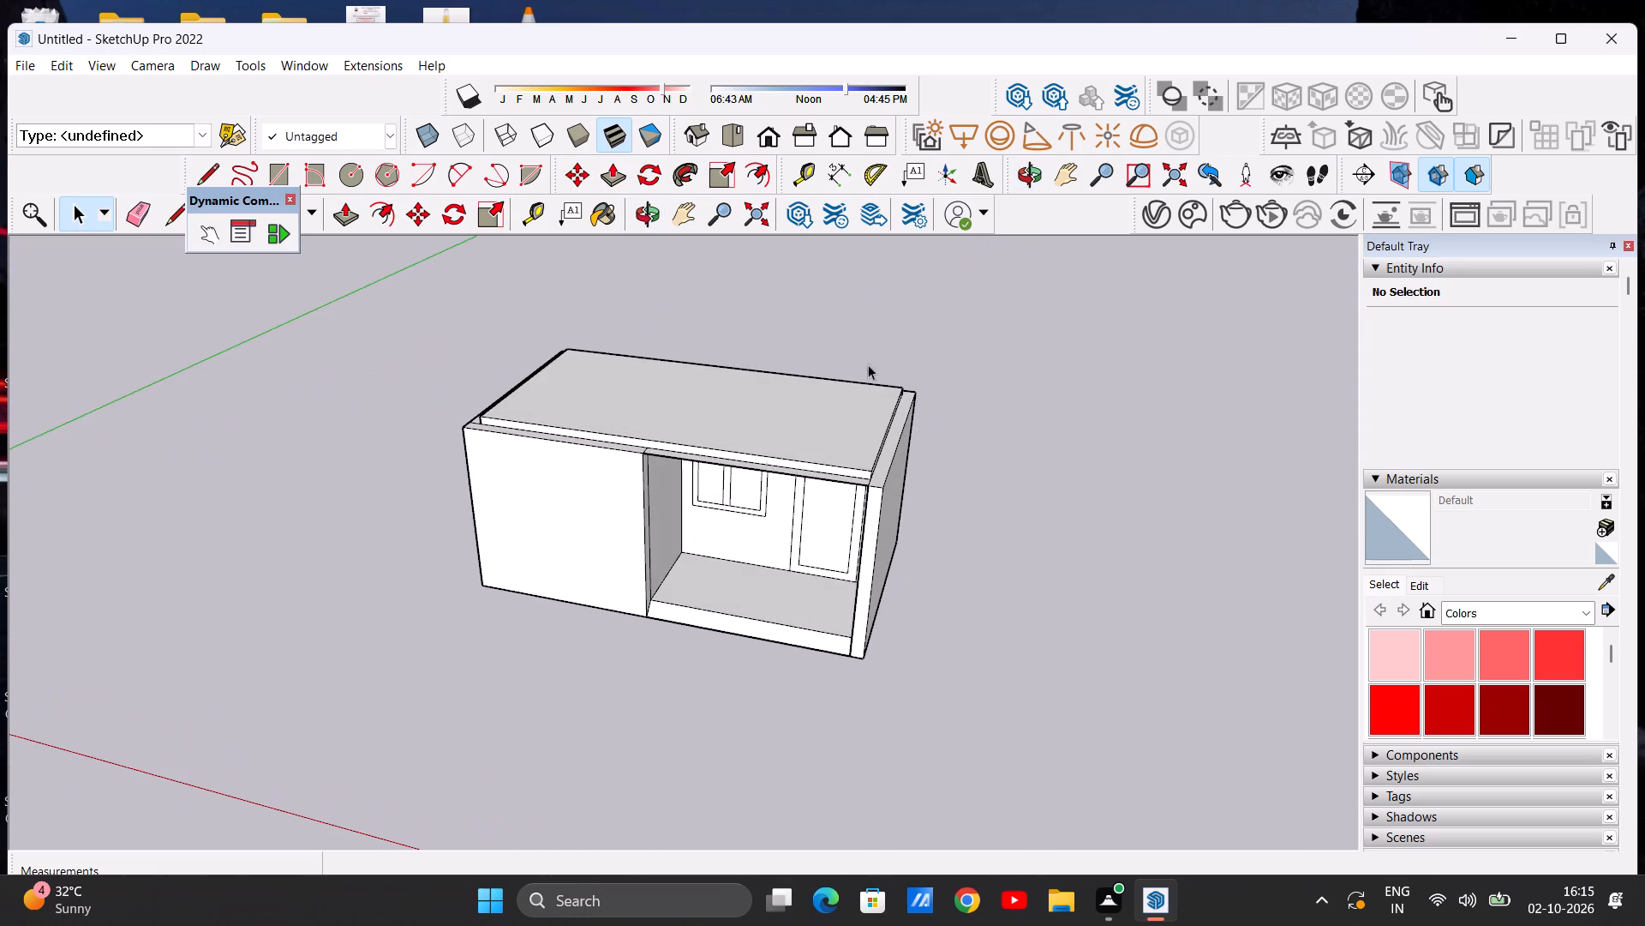
scroll(903, 322, "up", 8)
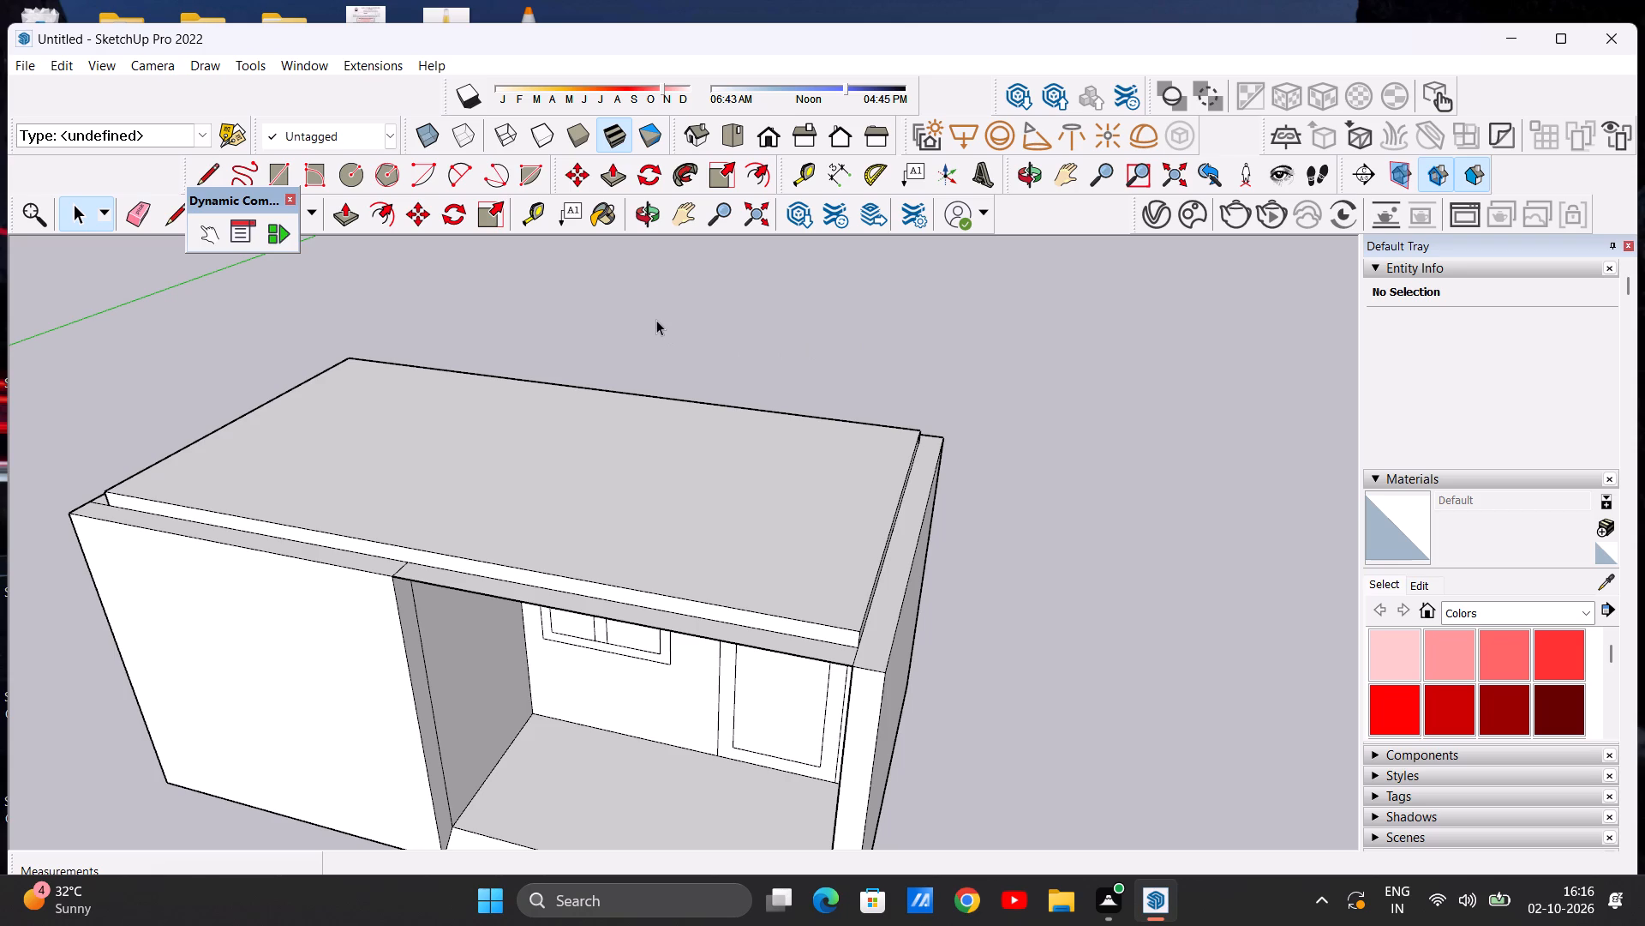
scroll(670, 439, "down", 7)
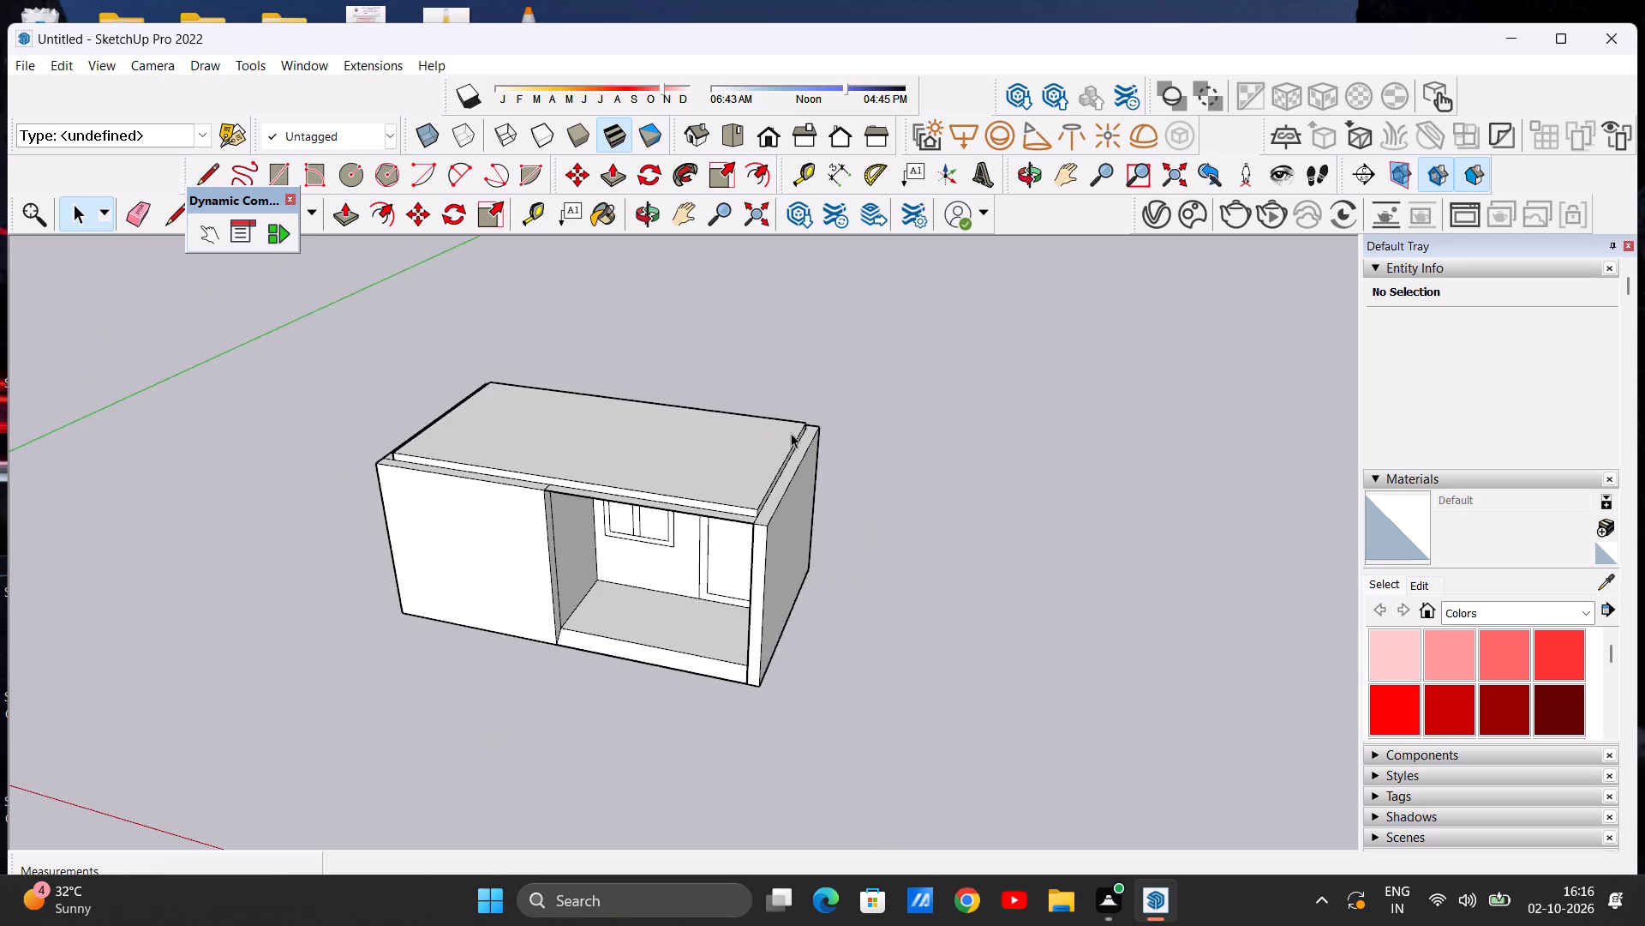
Push/Pull the U-shaped wall top along the back and both sides up 6'.
middle_click_drag(791, 433, 473, 464)
scroll(601, 430, "up", 7)
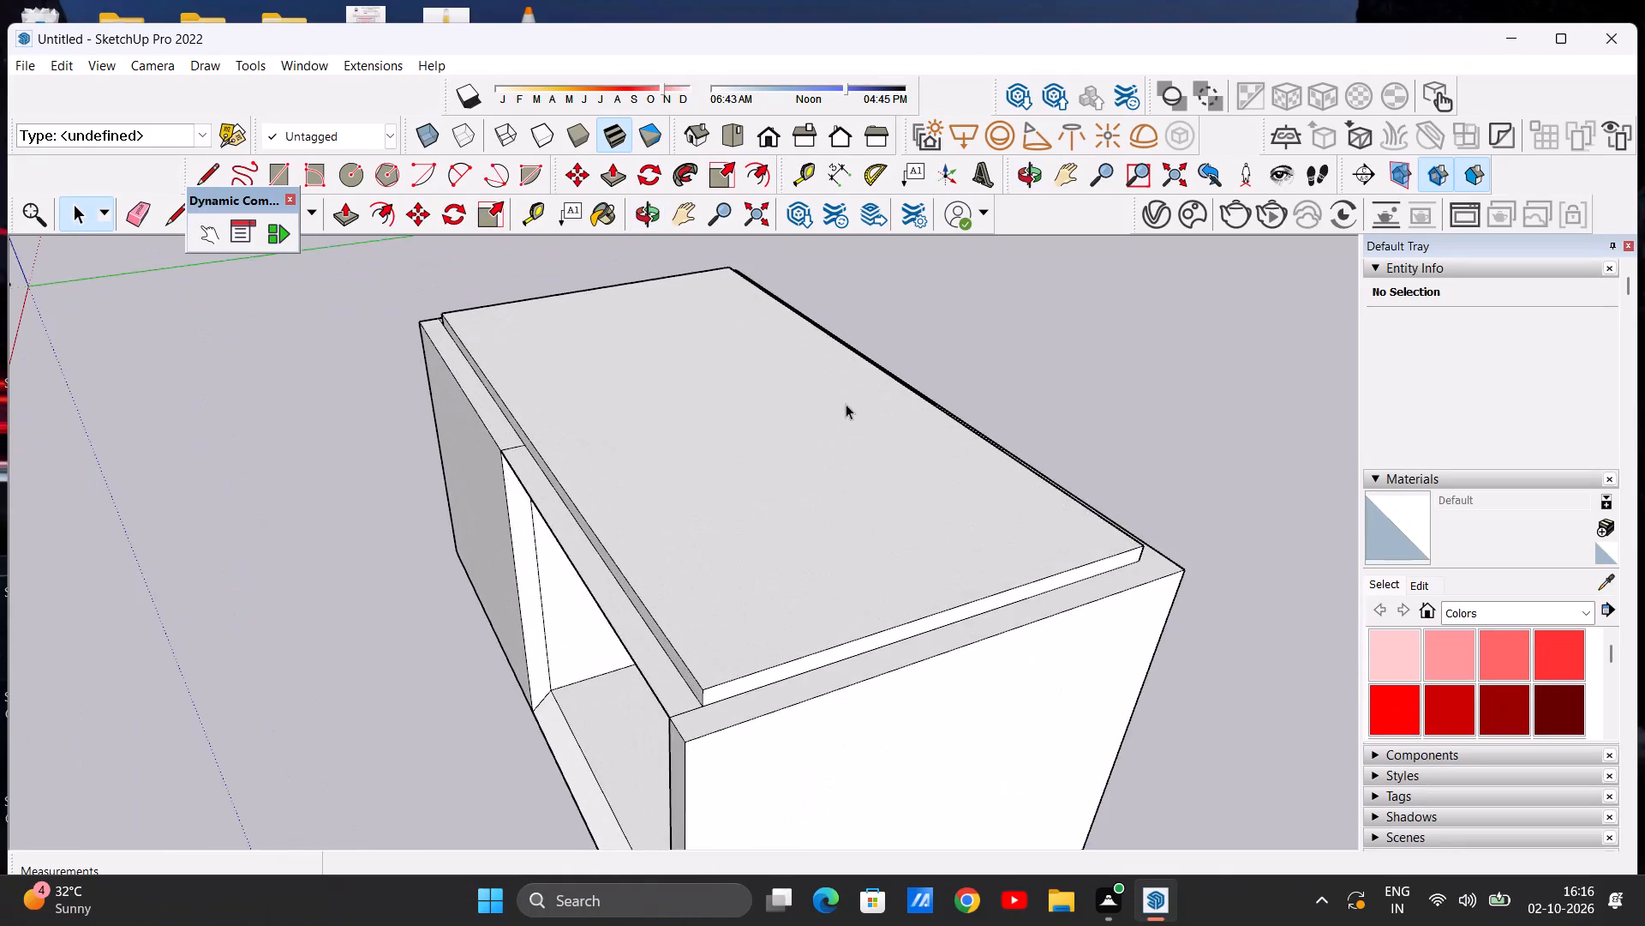
scroll(856, 404, "down", 5)
scroll(797, 424, "up", 4)
middle_click_drag(817, 396, 674, 449)
scroll(708, 432, "down", 4)
scroll(761, 438, "up", 4)
scroll(813, 378, "down", 3)
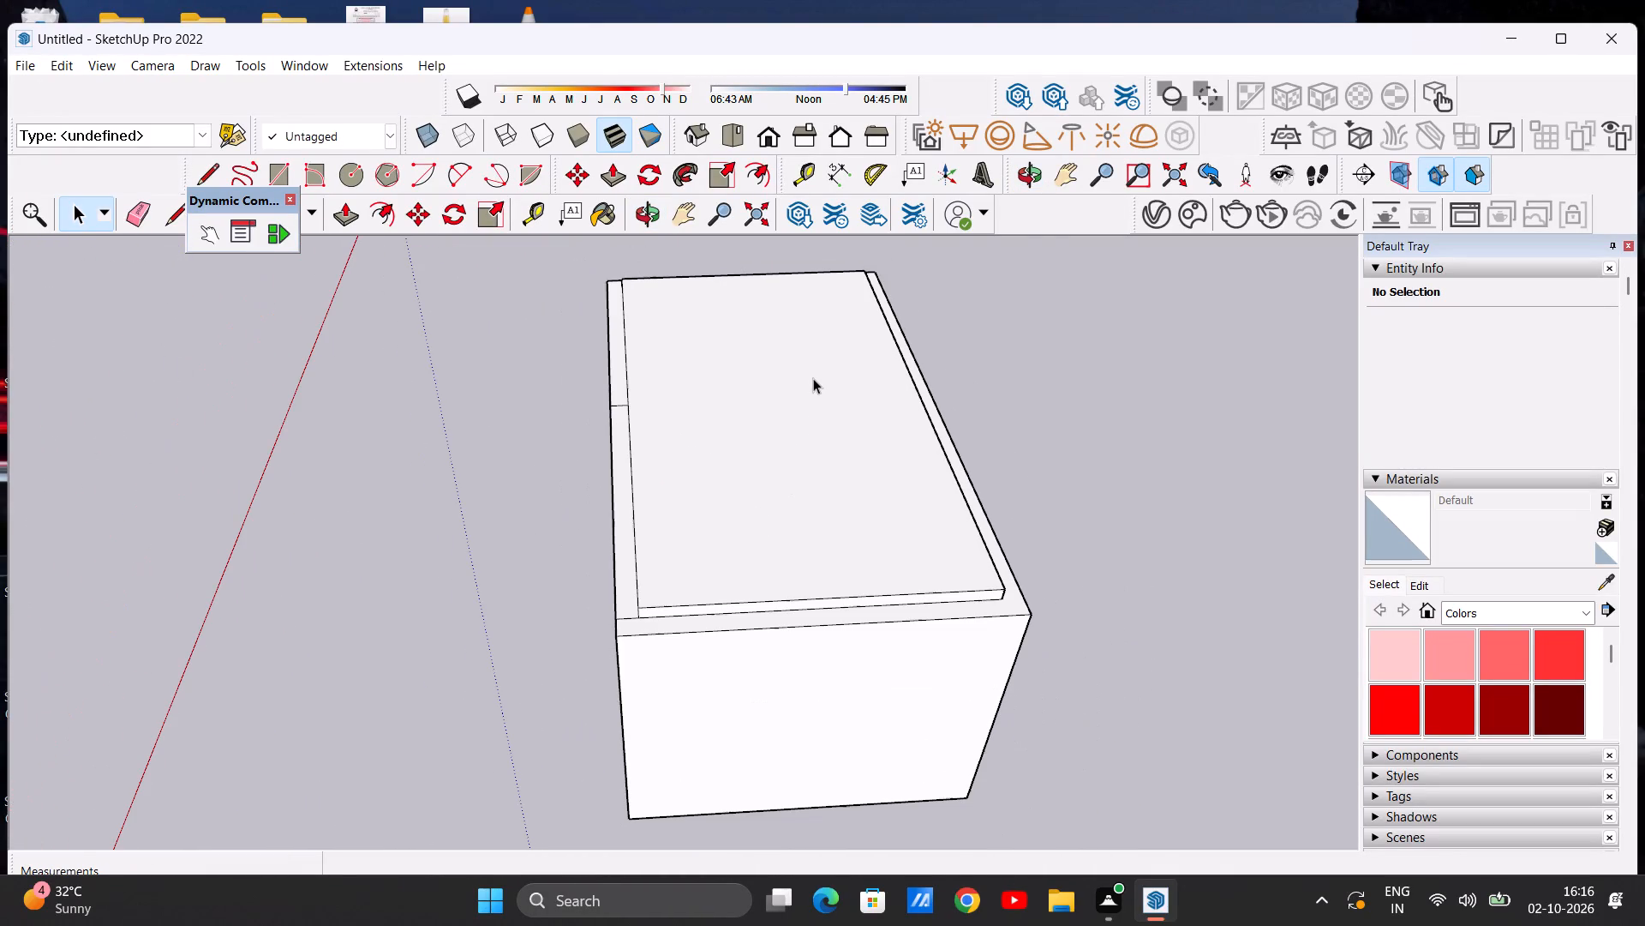
key("p")
left_click(1008, 592)
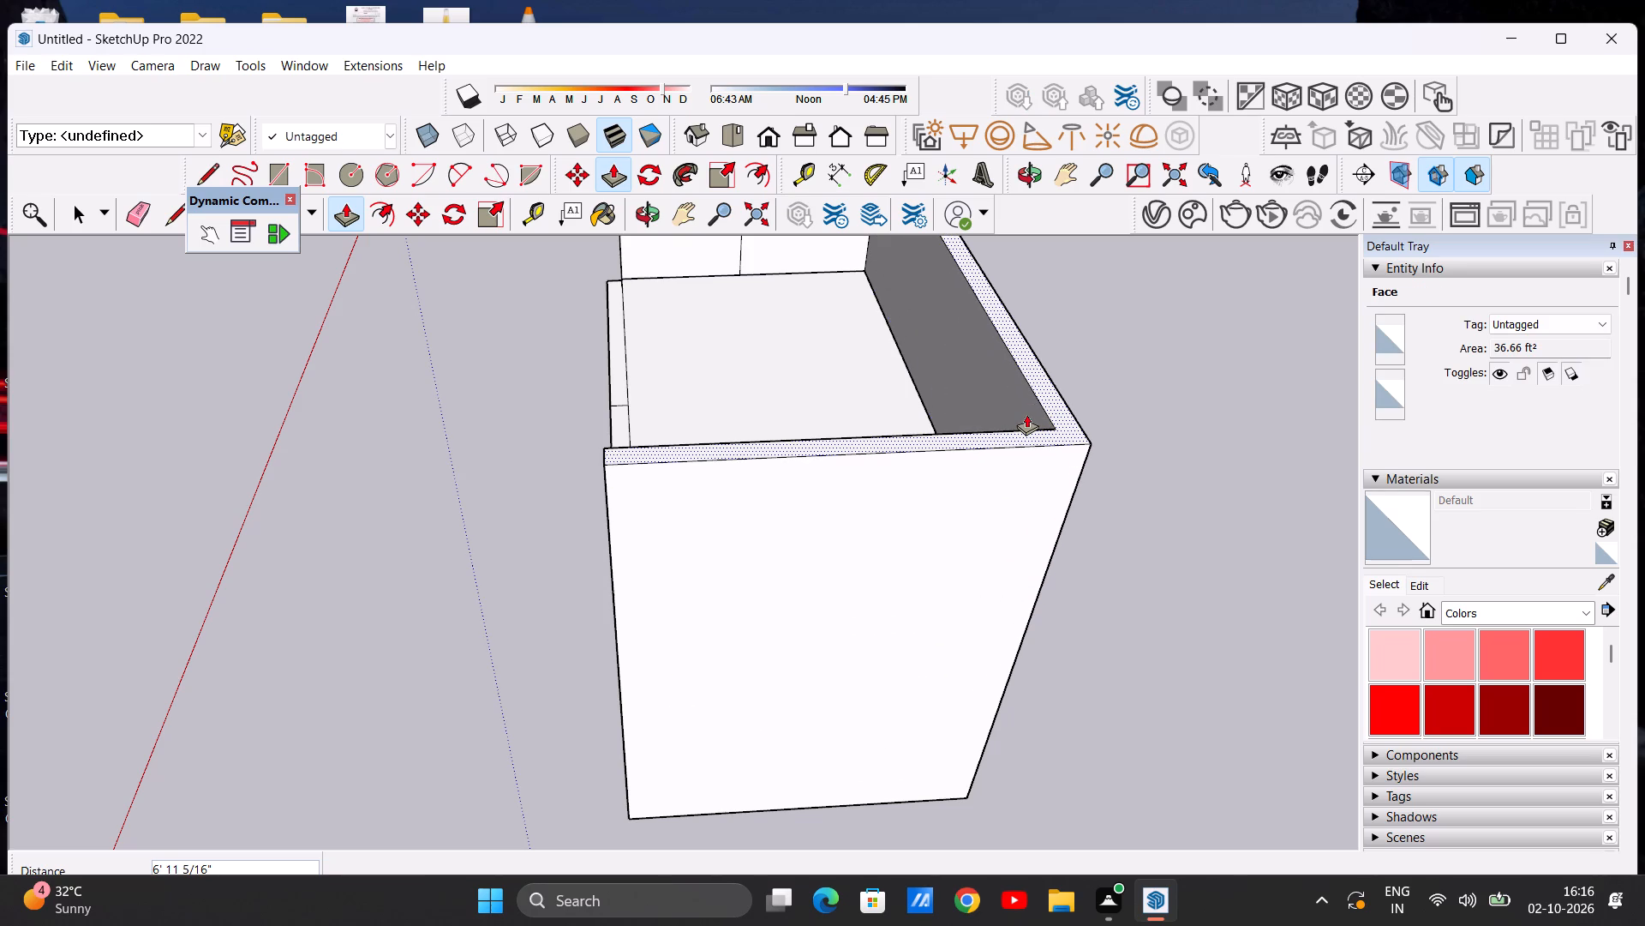
type("6'")
key("Return")
key("space")
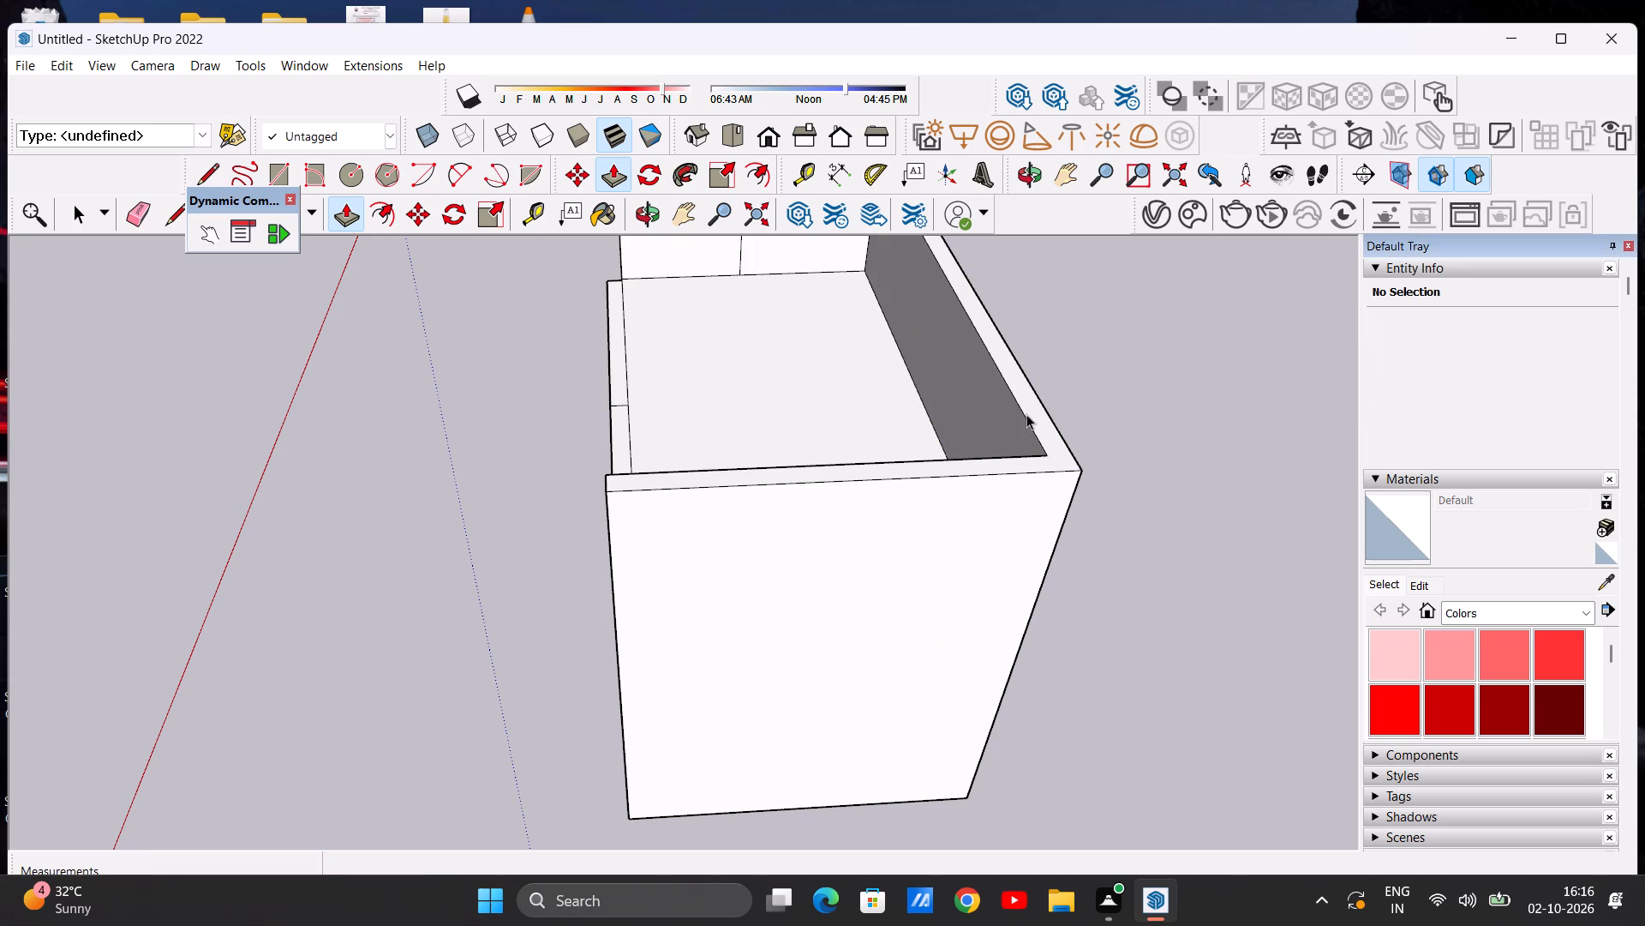
Erase the stray vertical line on the inner face of the porch-side upper wall.
scroll(954, 429, "down", 10)
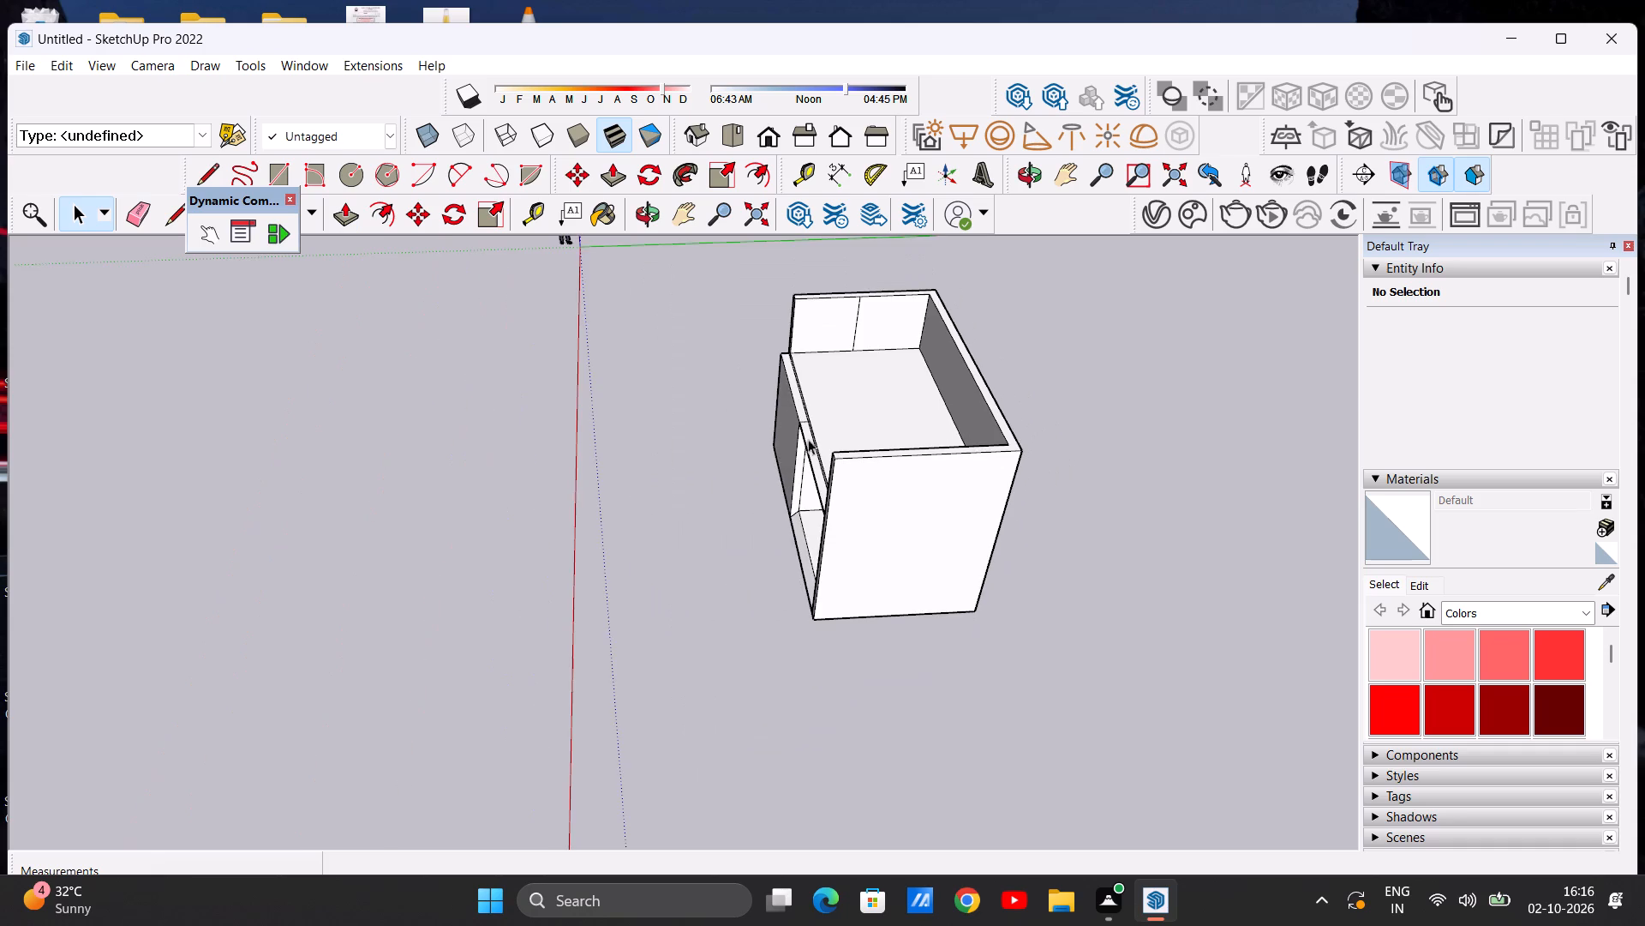
middle_click_drag(761, 396, 1125, 250)
middle_click_drag(655, 404, 1062, 330)
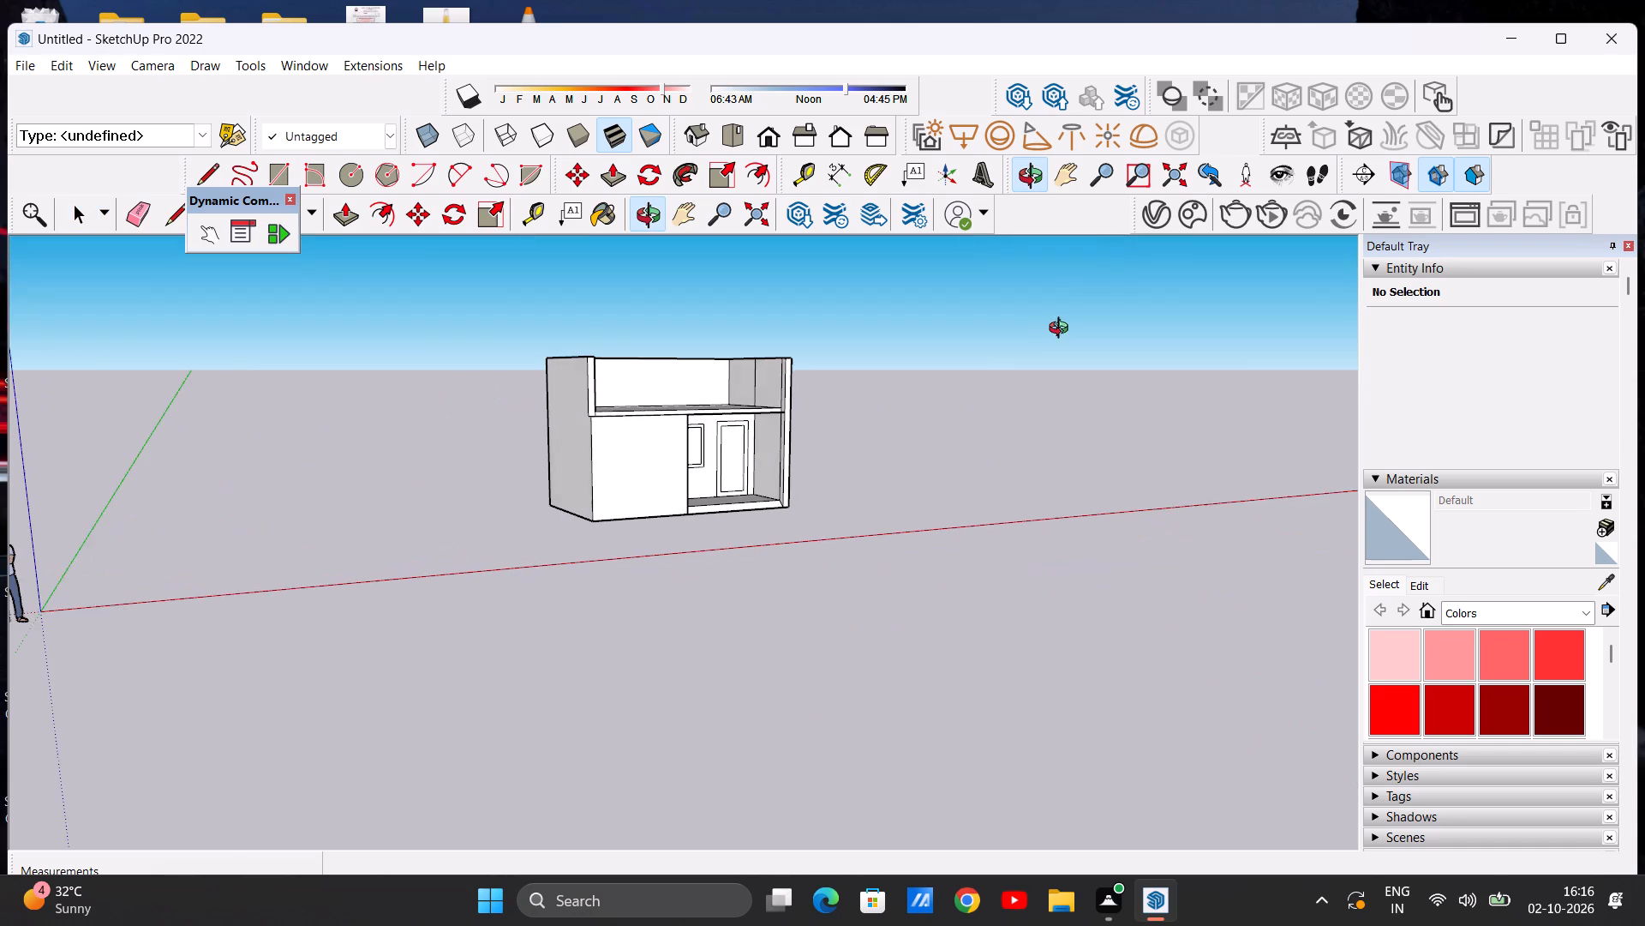
middle_click_drag(1062, 330, 1085, 330)
scroll(751, 359, "up", 10)
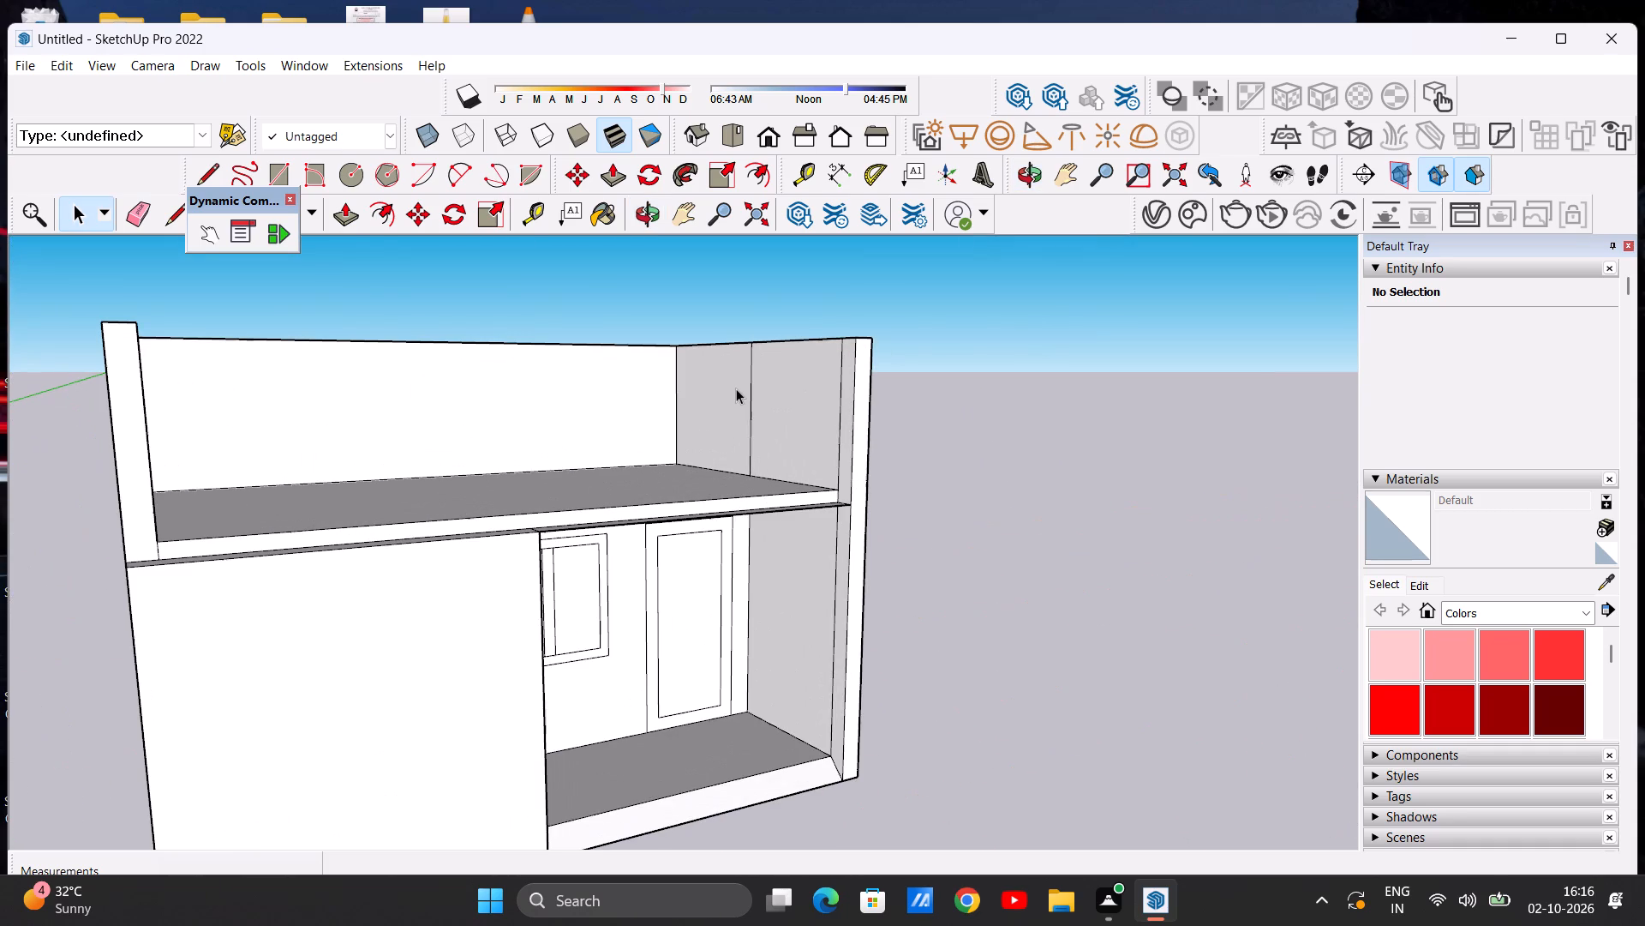
key("e")
scroll(746, 406, "up", 6)
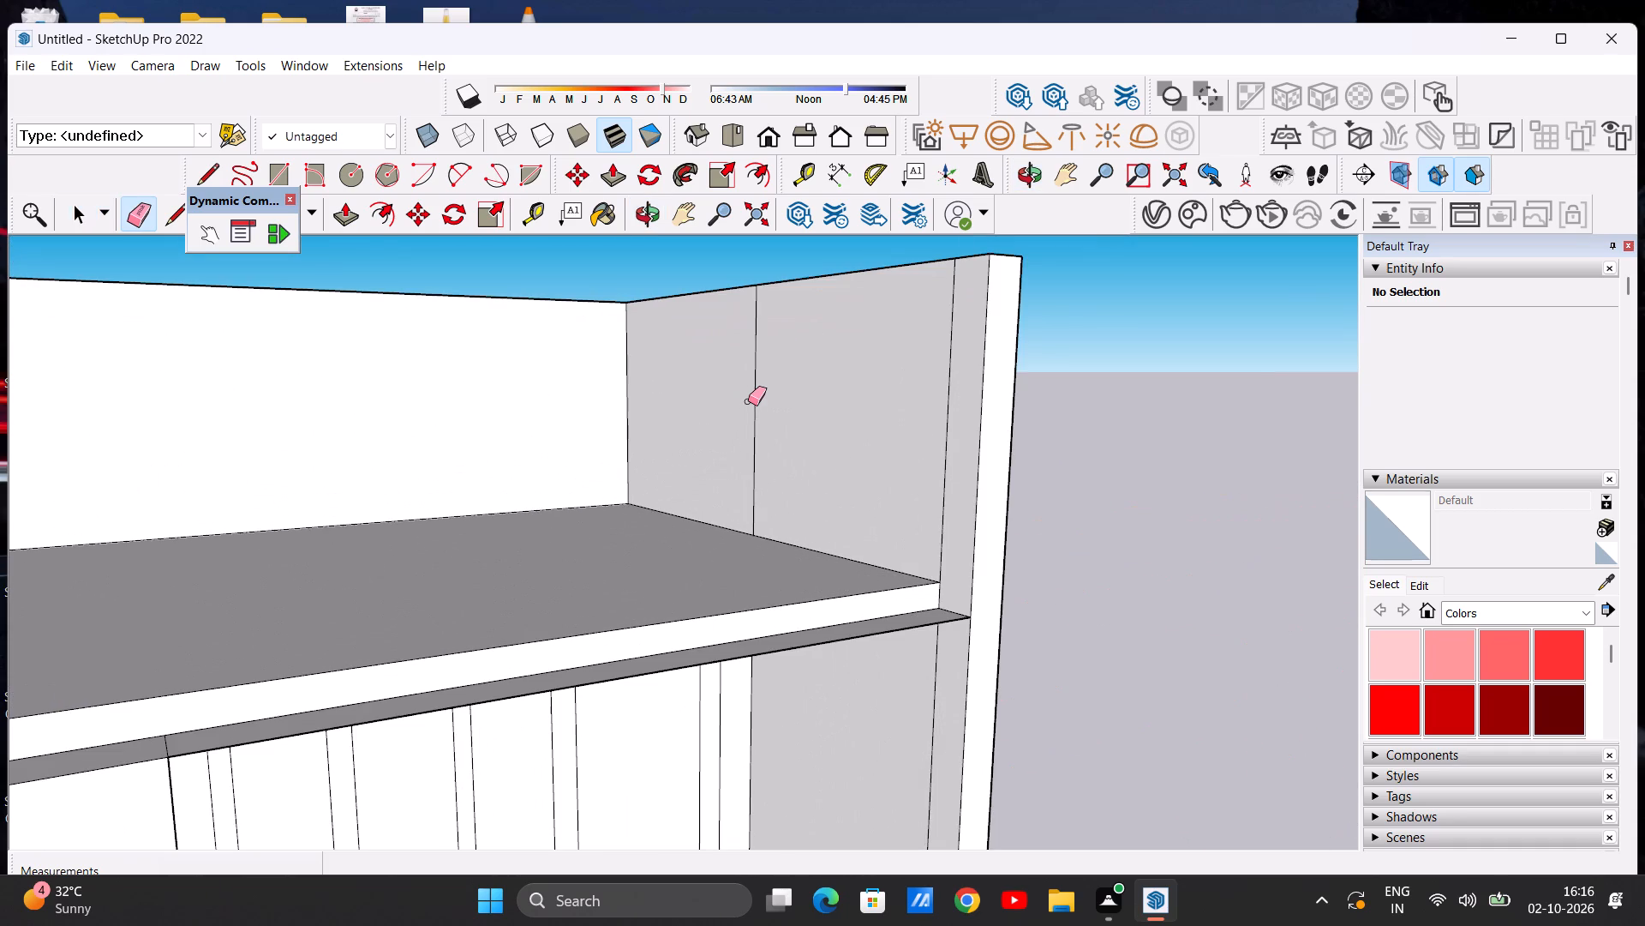
left_click_drag(748, 401, 759, 401)
Erase the stray vertical line on the inner face of the opposite upper side wall.
scroll(720, 428, "down", 13)
middle_click_drag(697, 430, 583, 428)
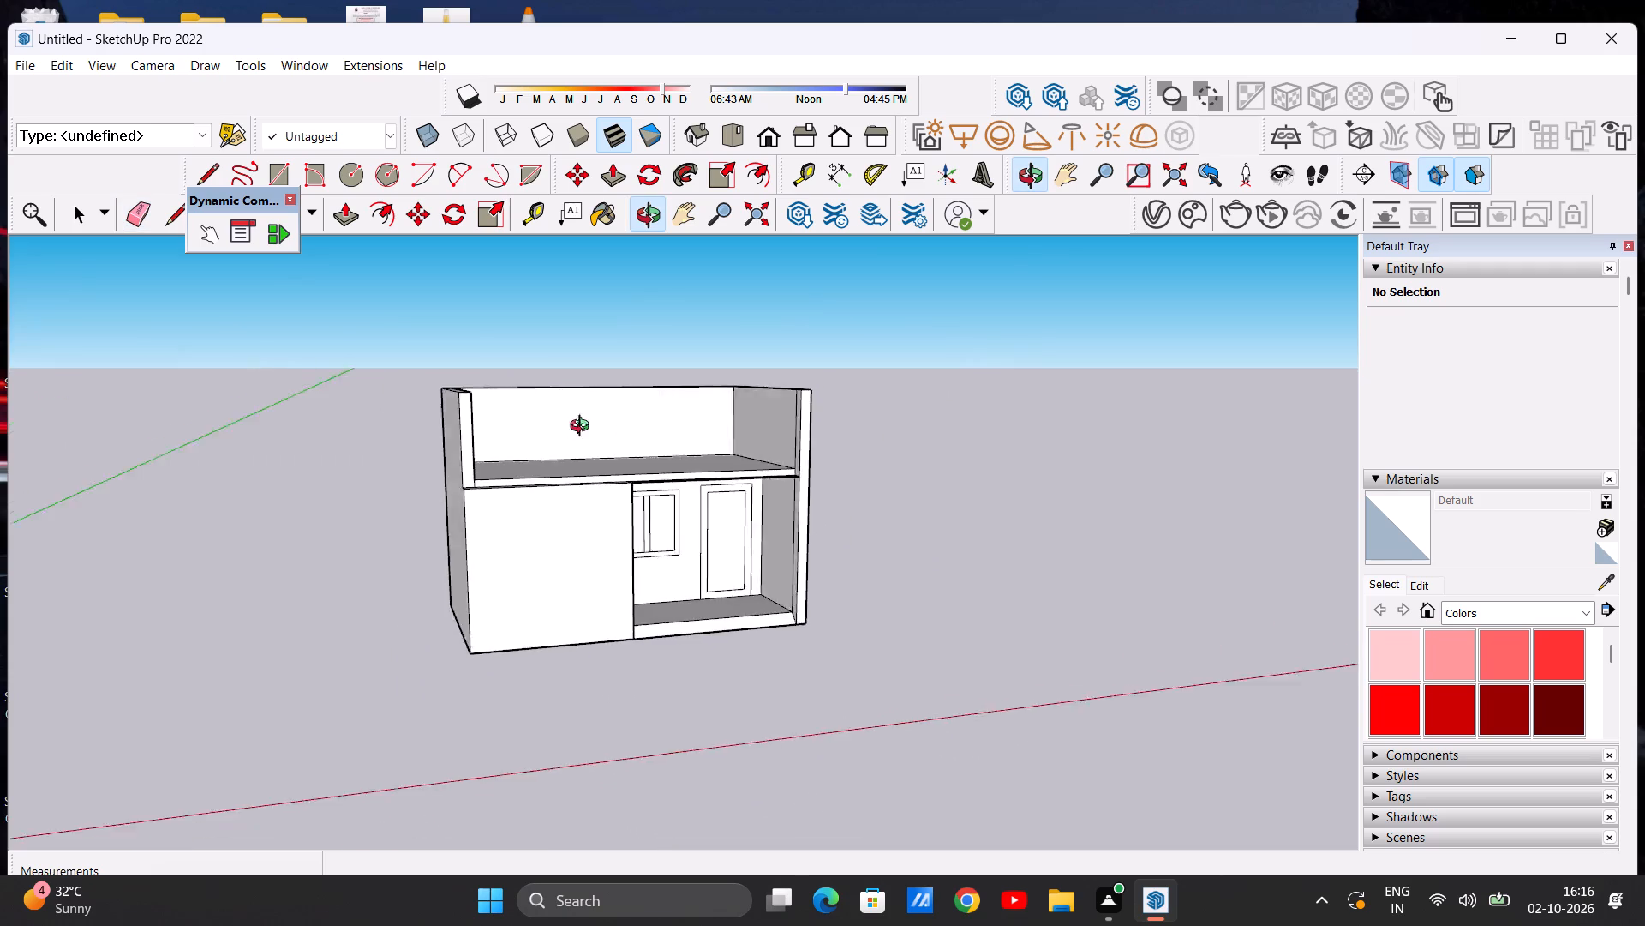
middle_click_drag(583, 428, 459, 396)
middle_click_drag(565, 422, 516, 455)
scroll(505, 382, "up", 9)
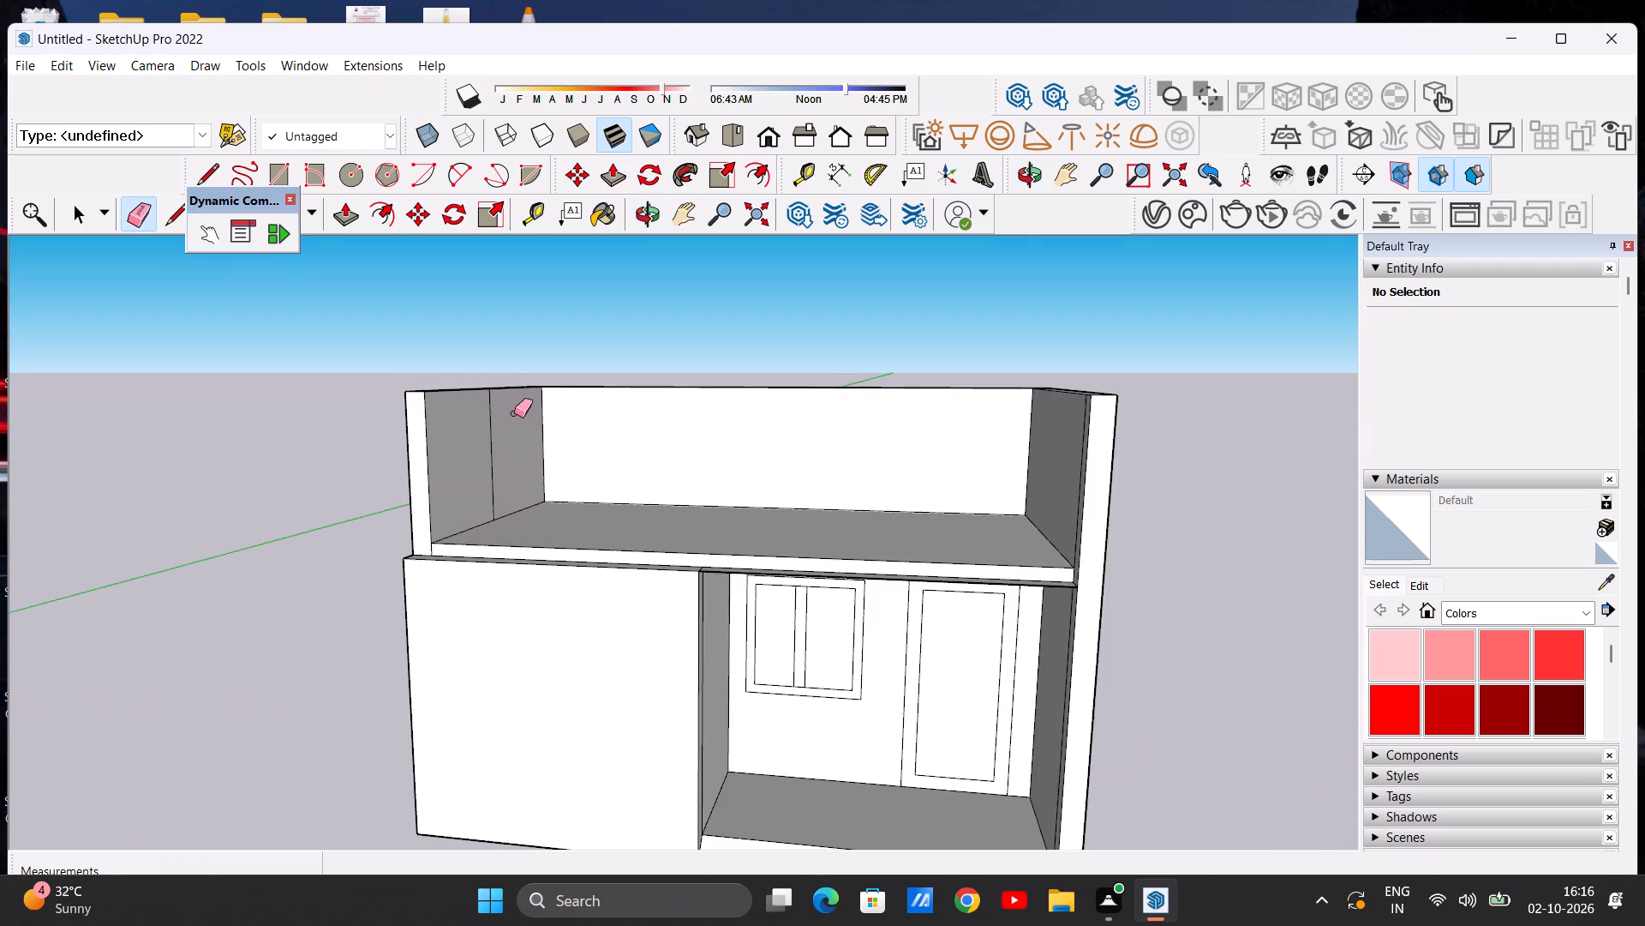
scroll(514, 413, "up", 6)
left_click_drag(455, 457, 489, 446)
left_click(465, 459)
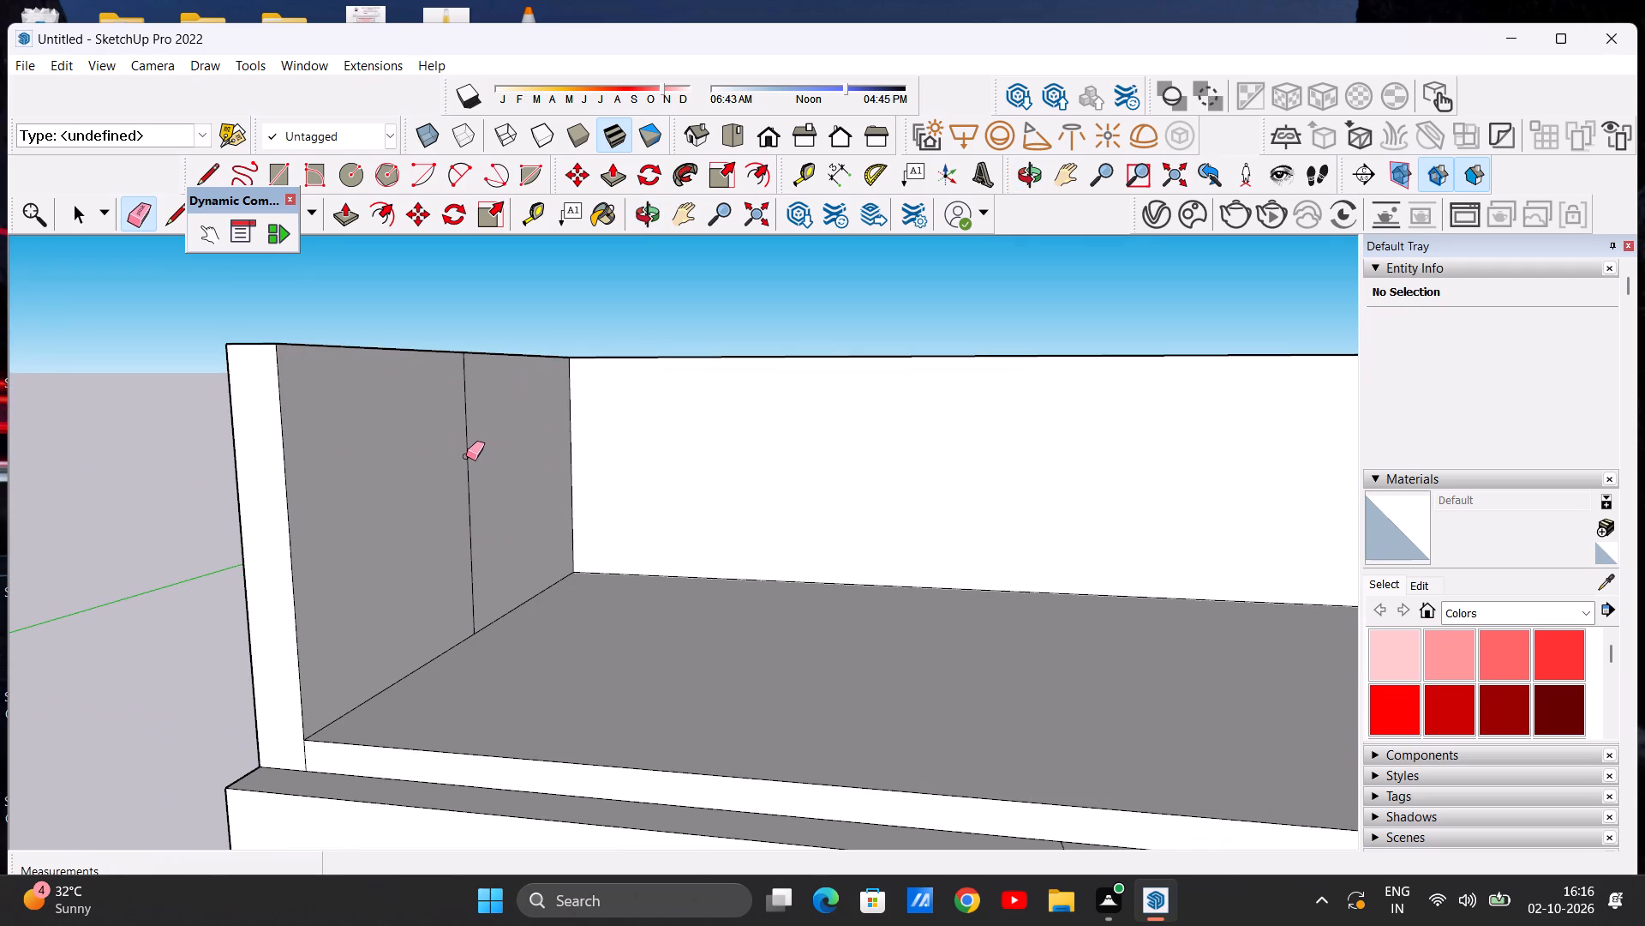
left_click(468, 448)
key("space")
Examine the raised upper walls and the open front of the house from eye level and from above.
scroll(701, 439, "down", 13)
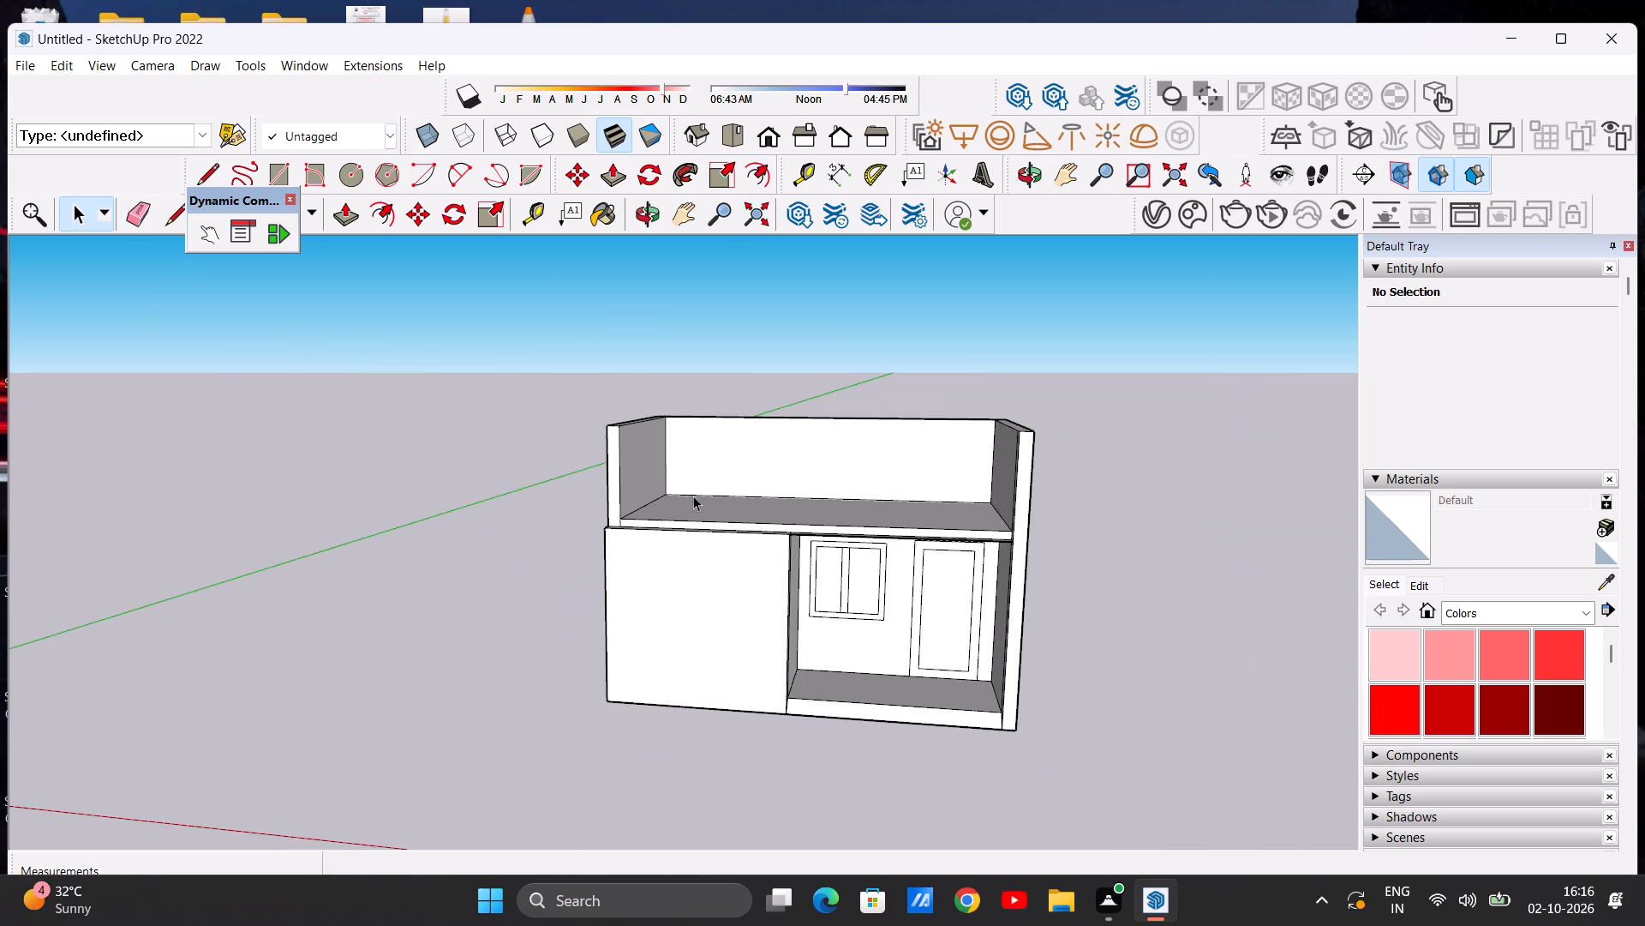
middle_click_drag(705, 518, 748, 473)
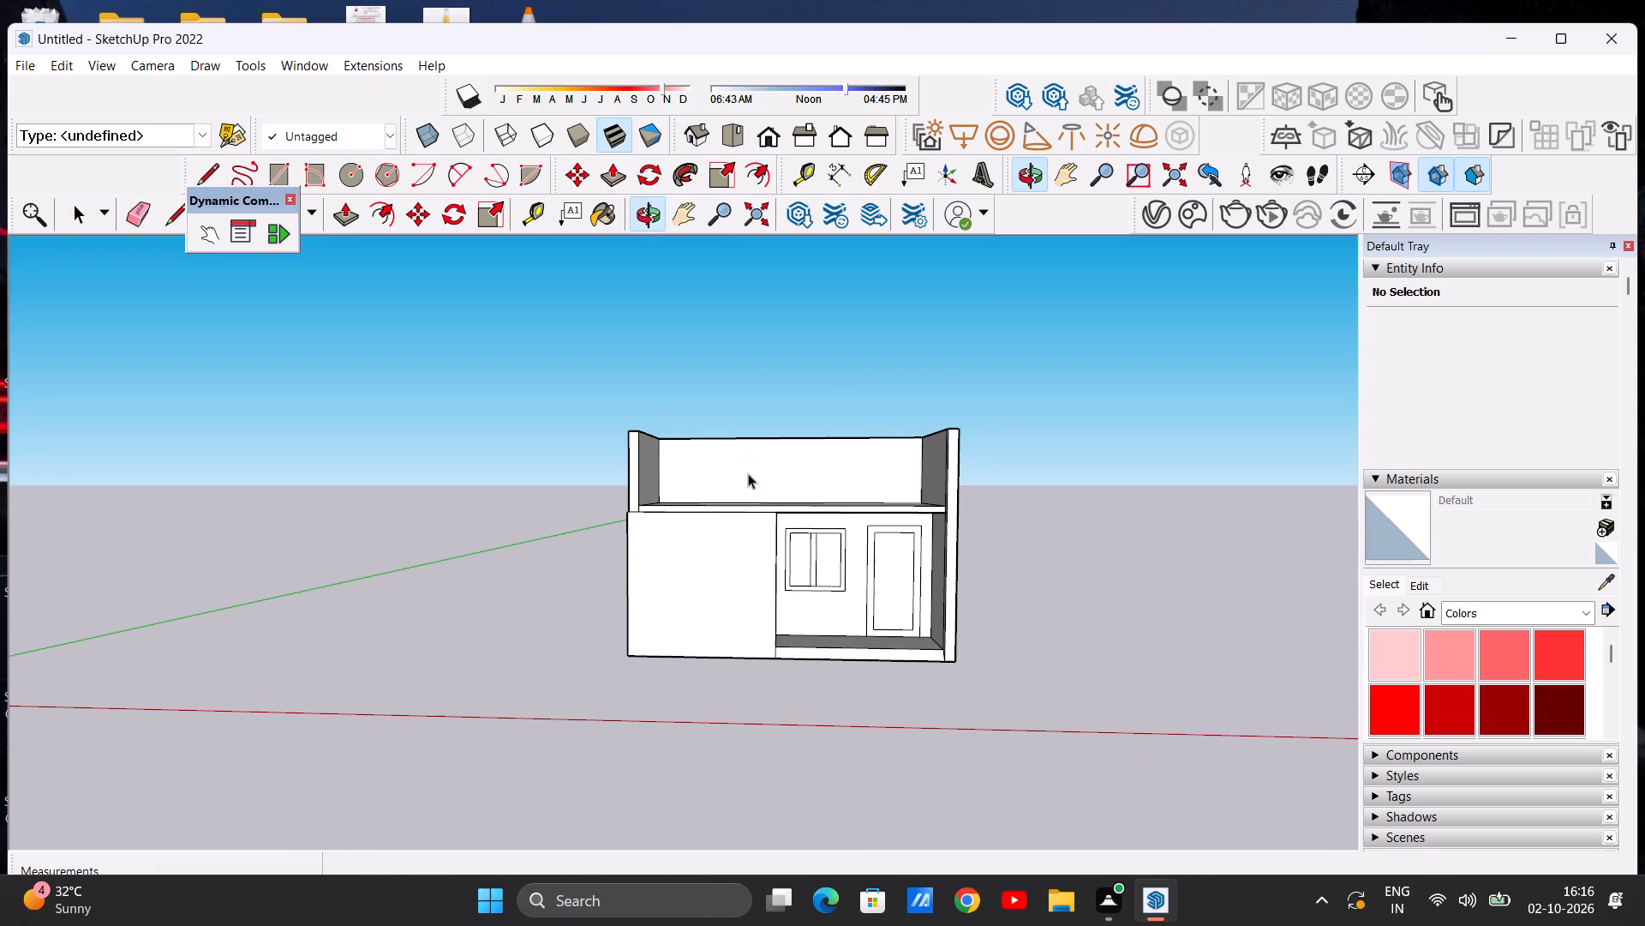
scroll(779, 535, "up", 8)
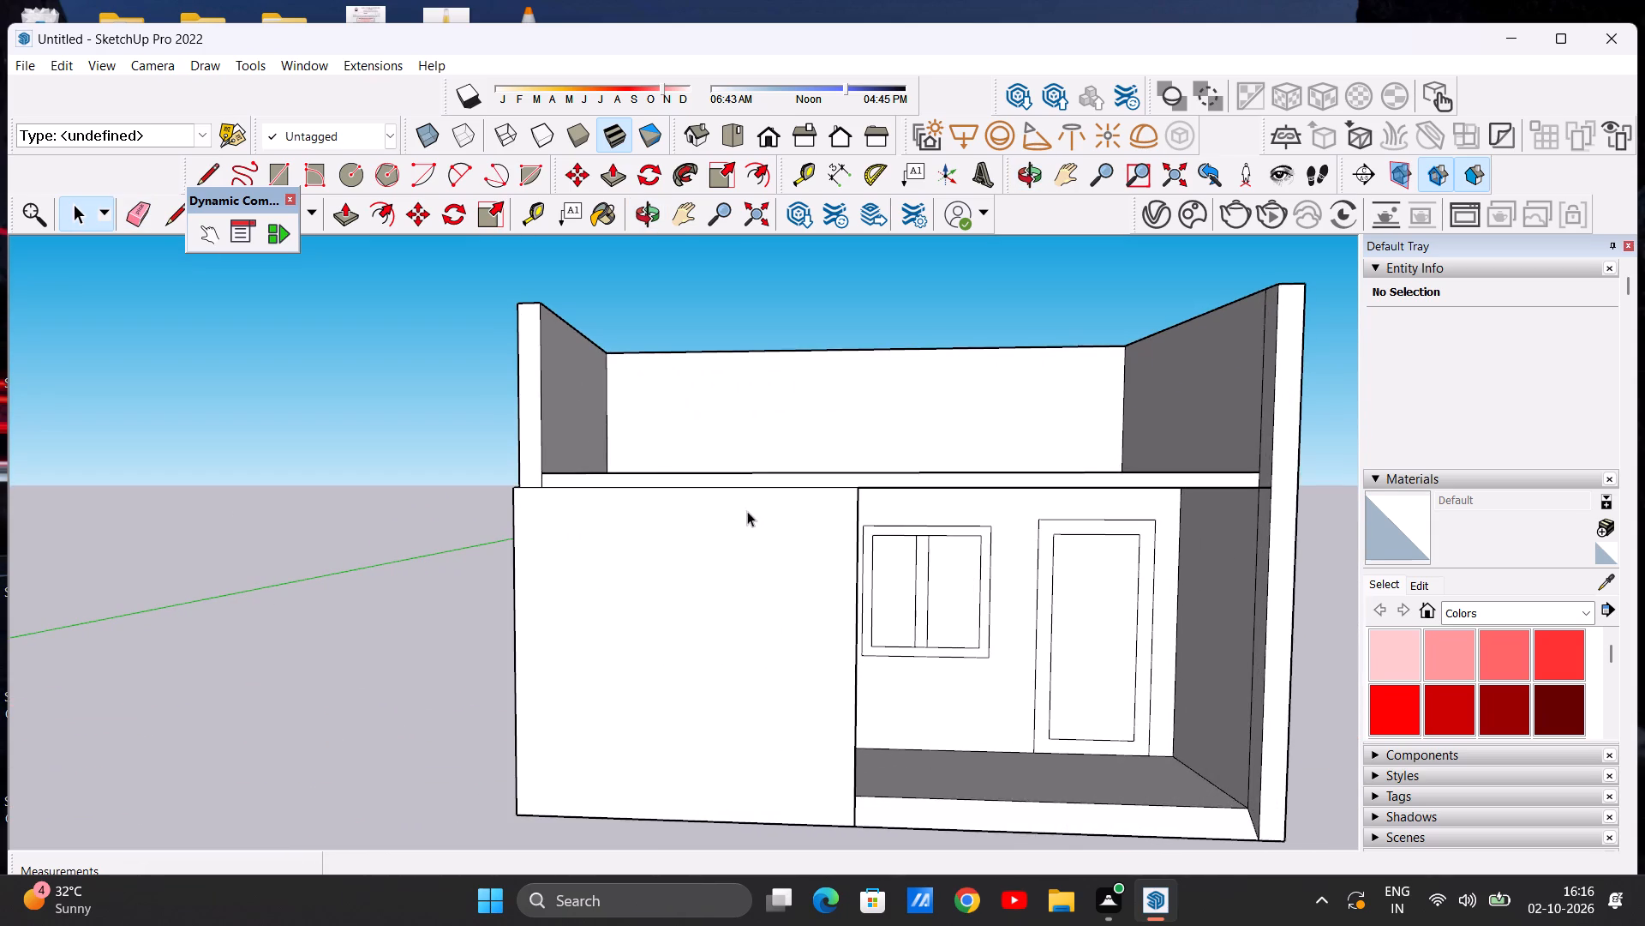
scroll(754, 511, "down", 6)
scroll(763, 506, "up", 1)
middle_click_drag(763, 514, 781, 682)
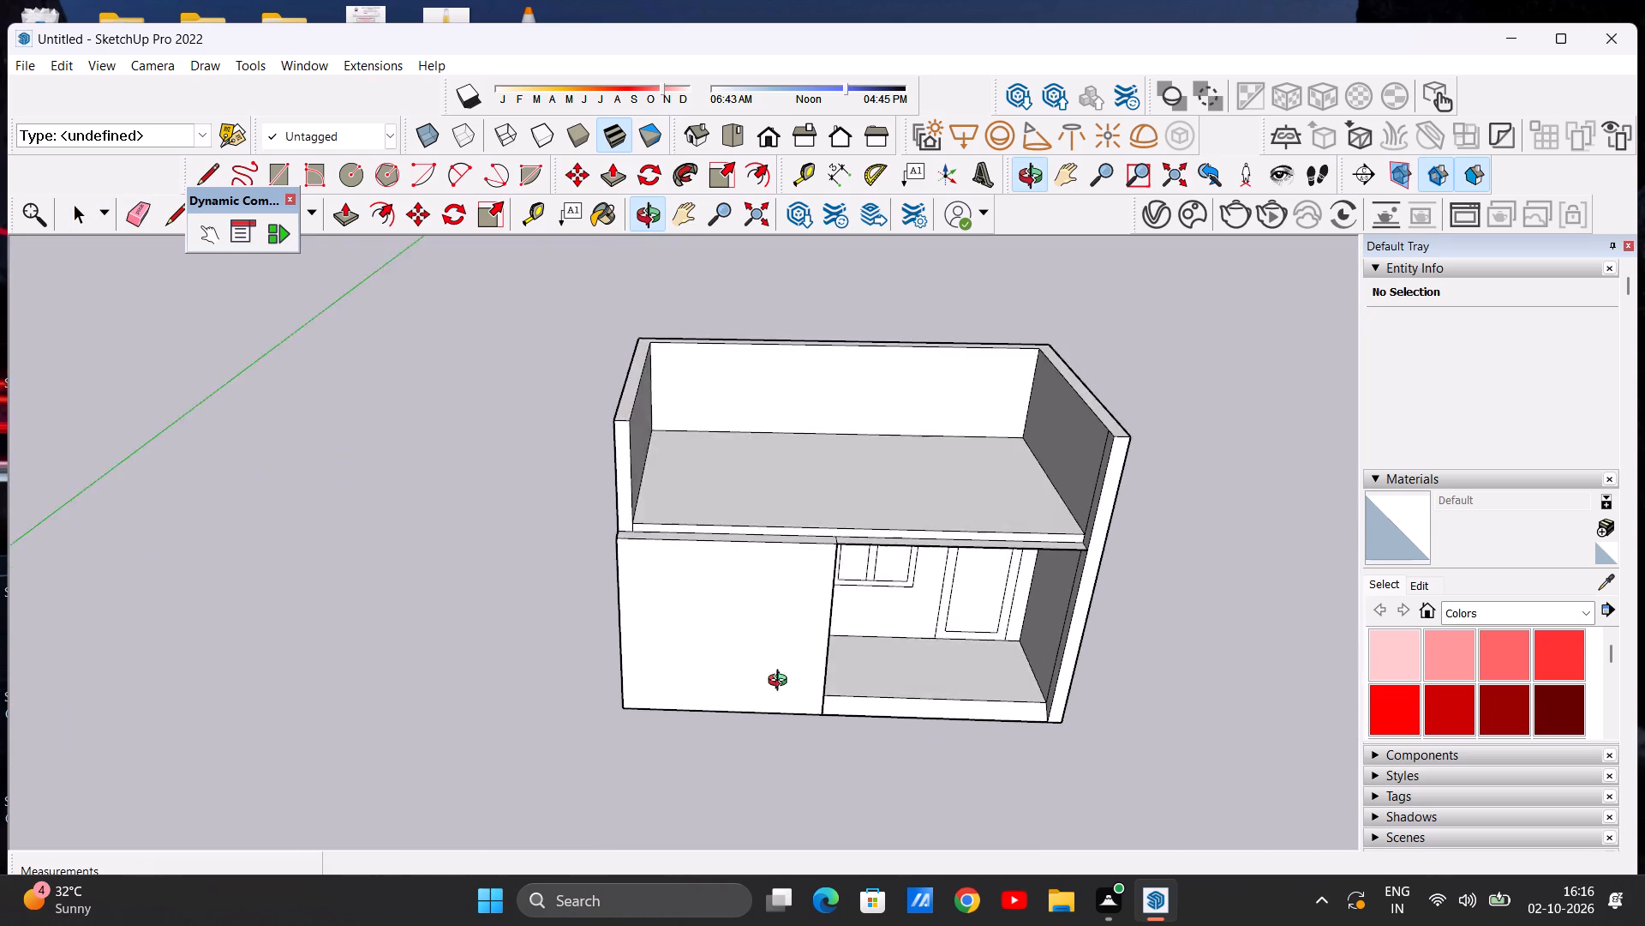
middle_click_drag(781, 682, 770, 623)
scroll(770, 623, "down", 2)
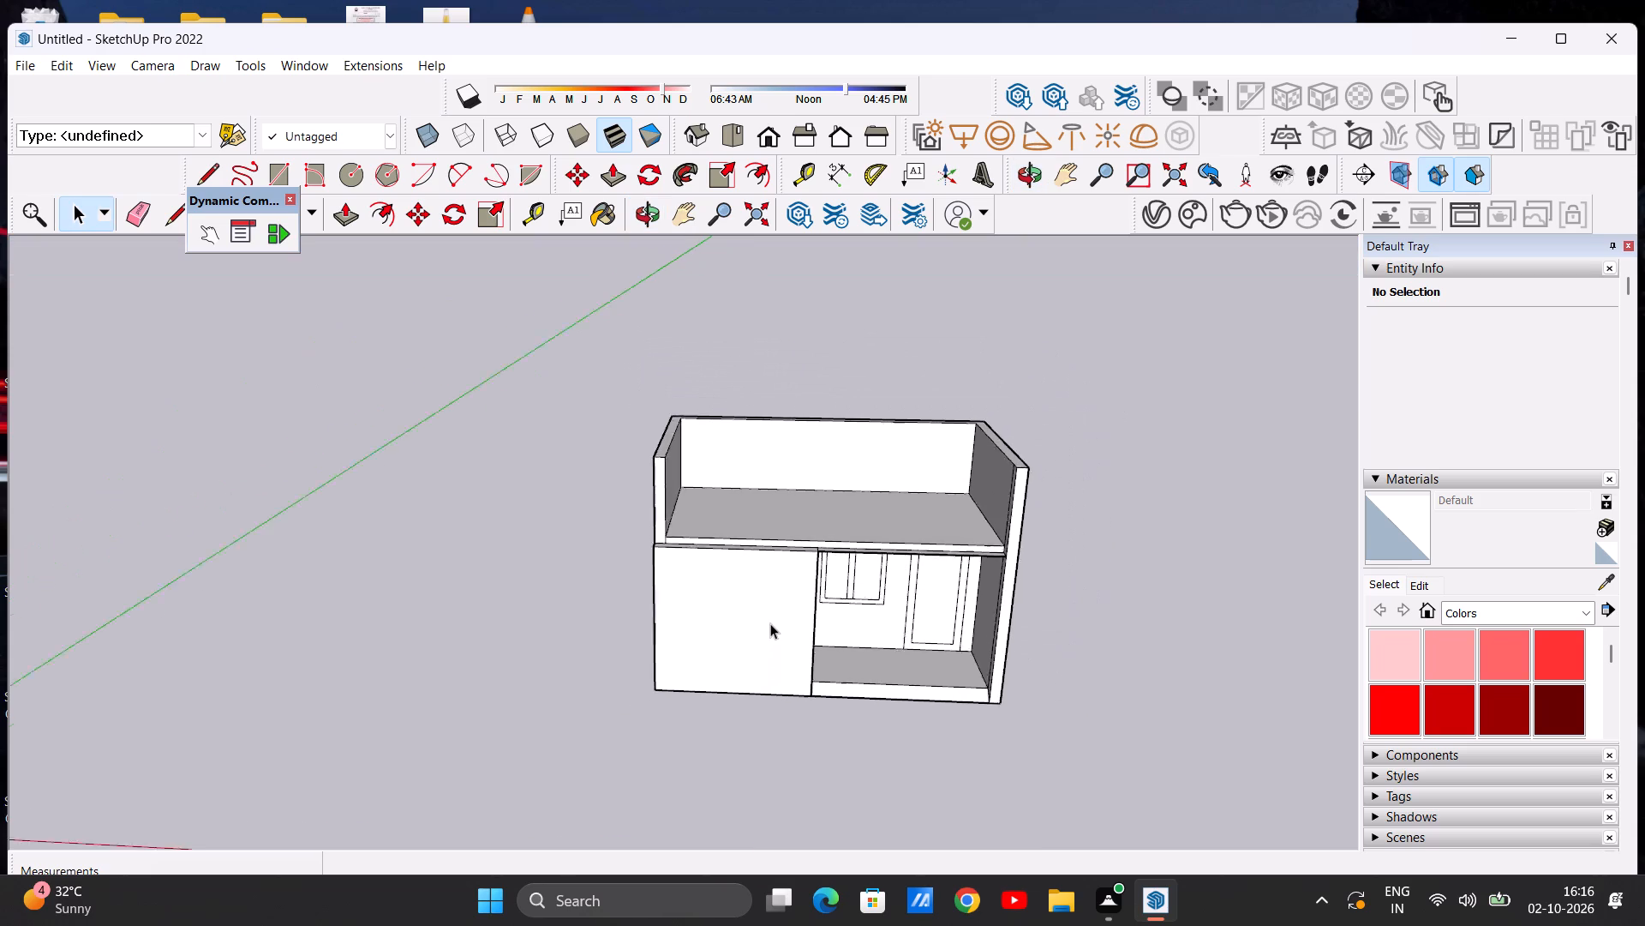
scroll(770, 623, "down", 2)
scroll(799, 540, "up", 3)
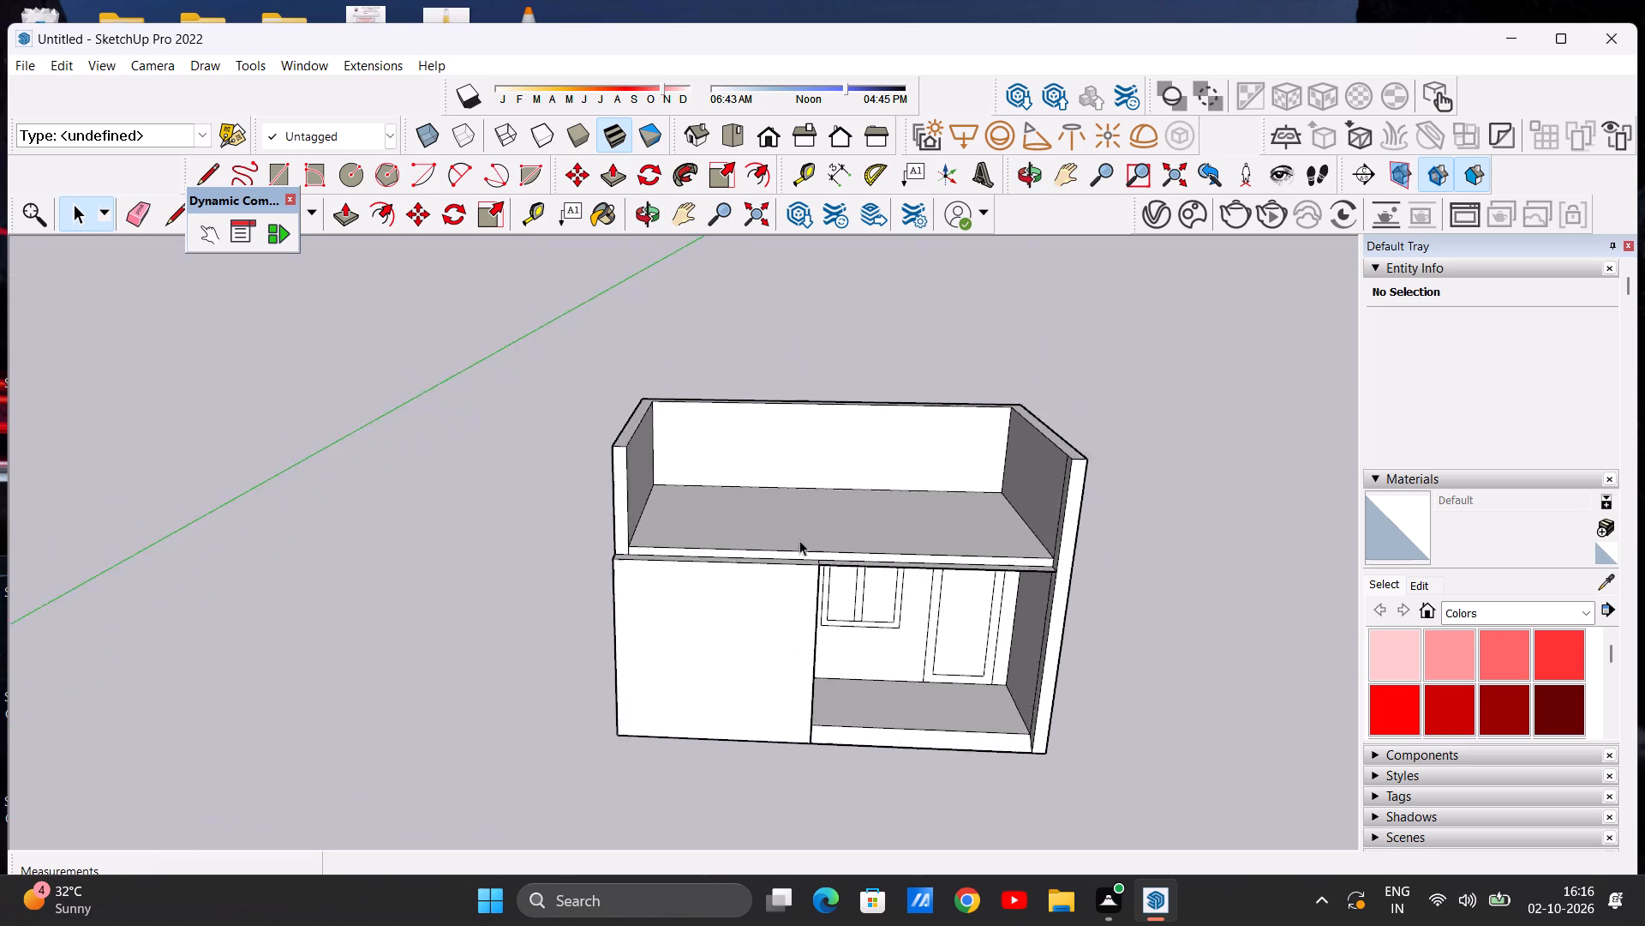
scroll(799, 540, "up", 3)
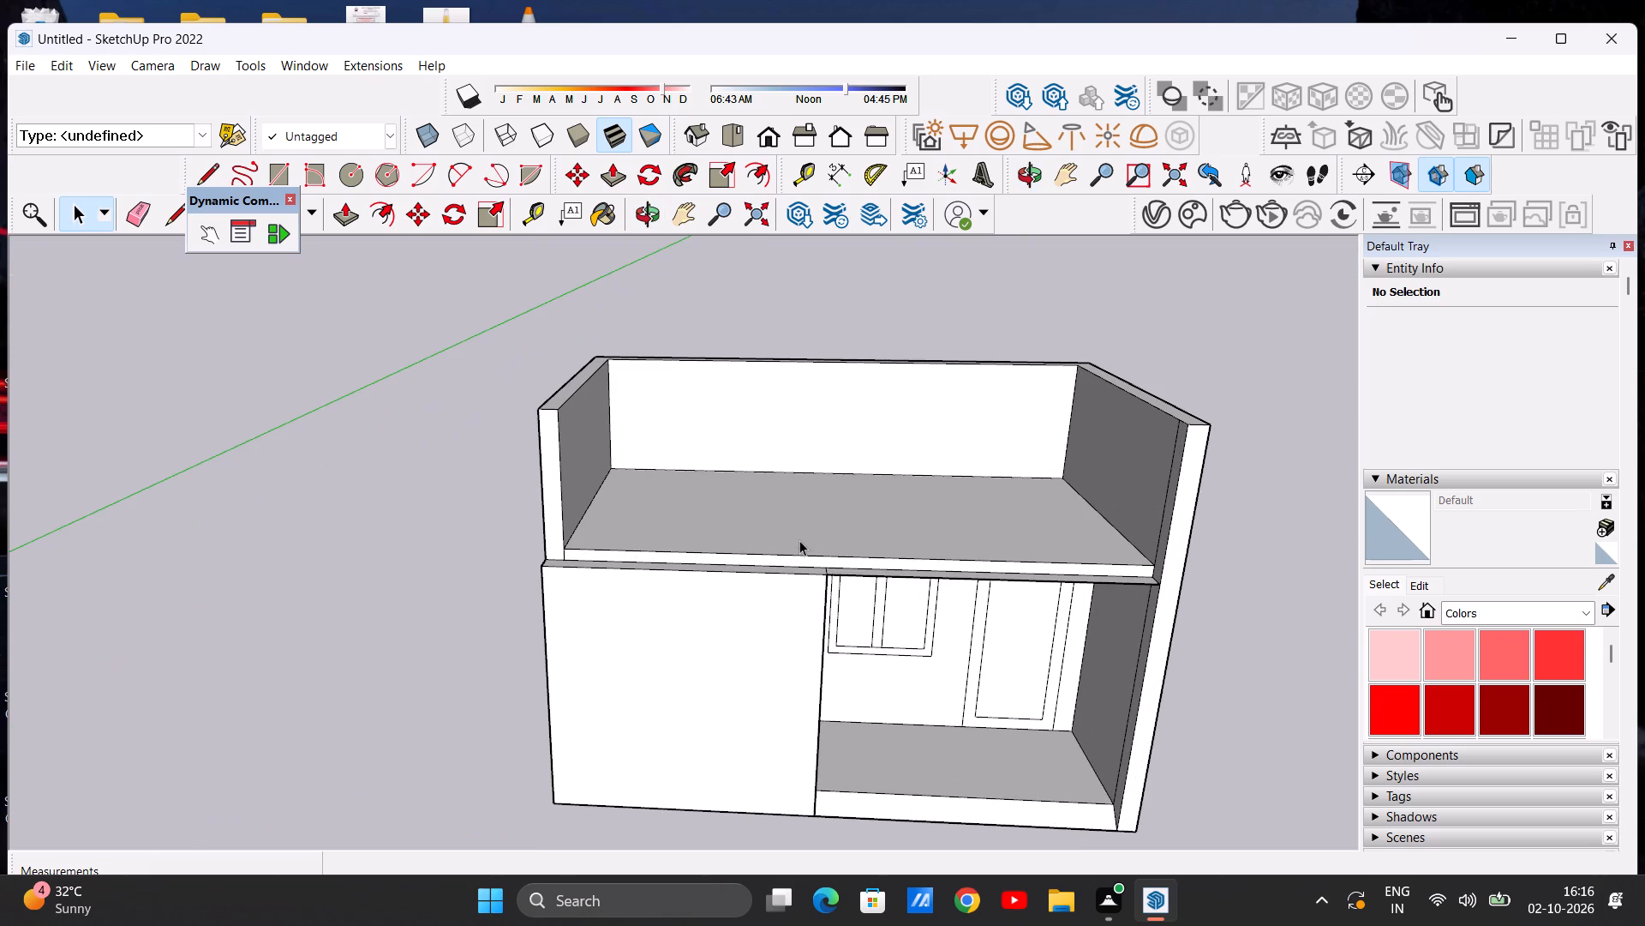
scroll(796, 552, "down", 5)
Push/Pull the top of the solid front wall section beside the porch up 6', level with the side wall.
middle_click_drag(807, 597, 822, 506)
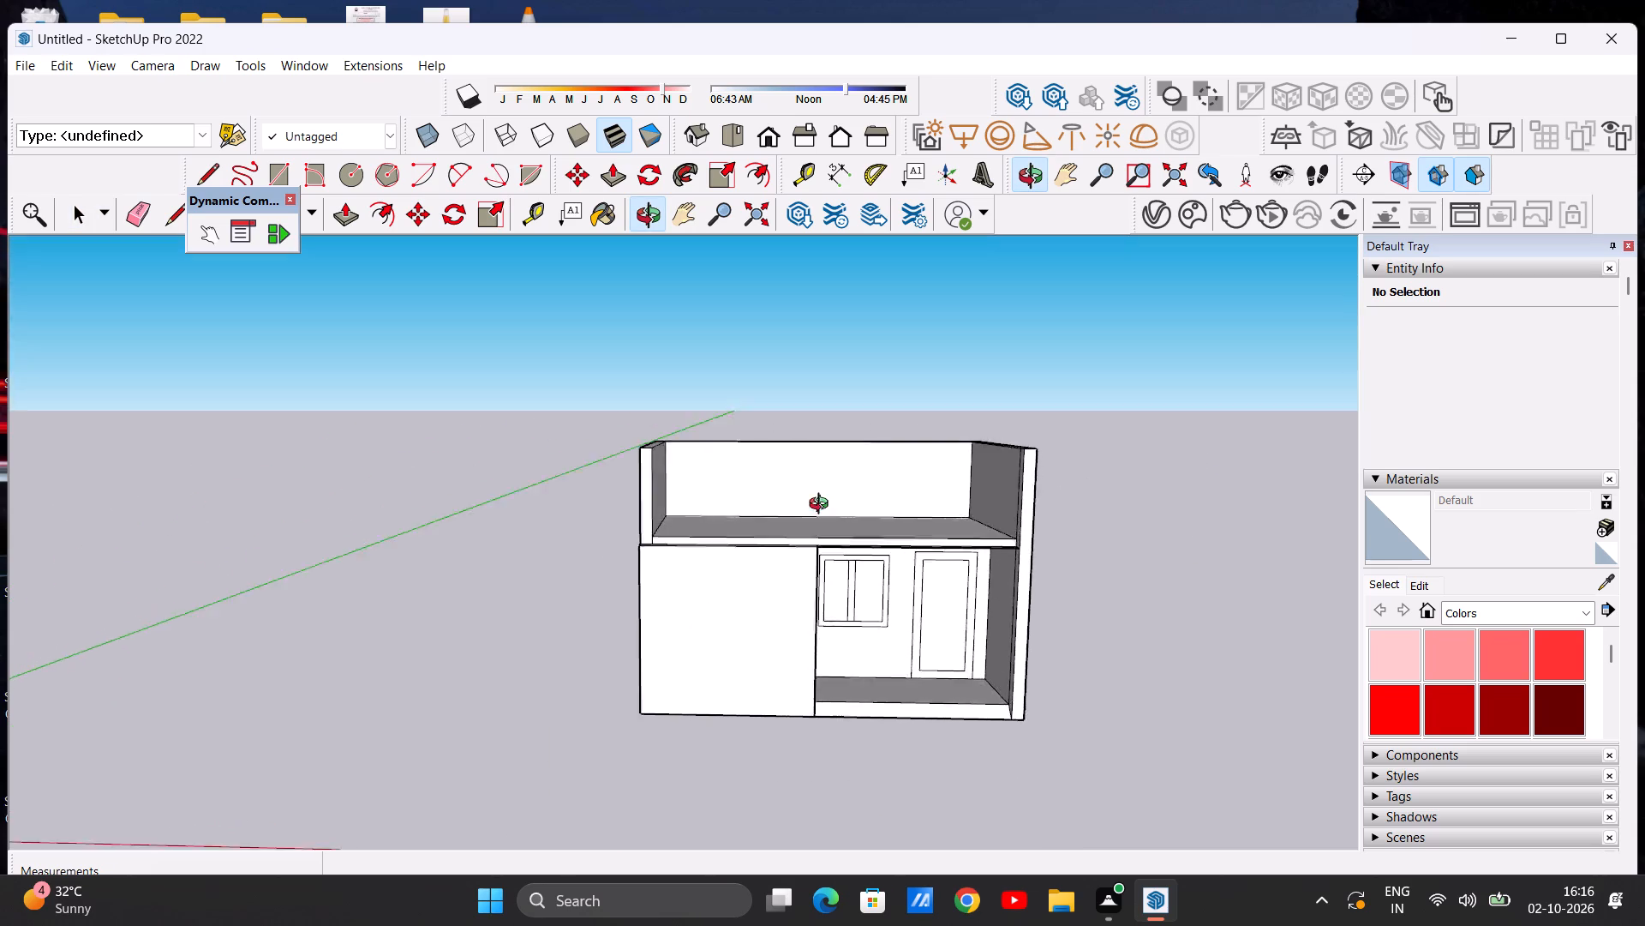
middle_click_drag(822, 506, 569, 711)
scroll(855, 620, "up", 6)
middle_click_drag(809, 622, 709, 670)
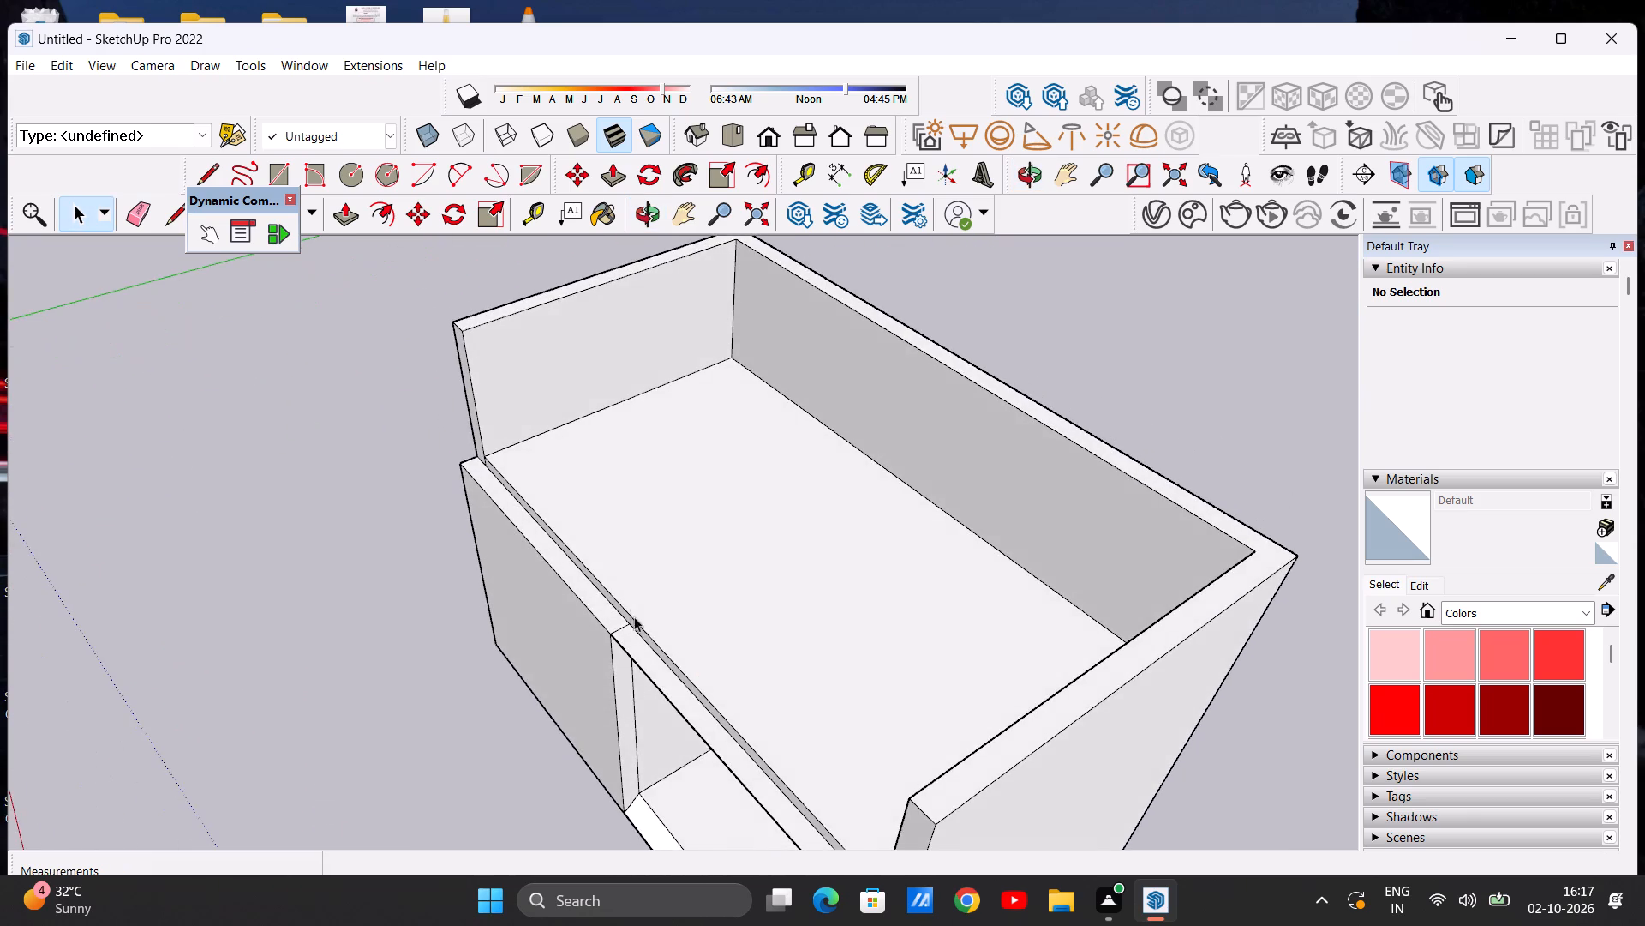
scroll(577, 593, "up", 5)
scroll(587, 593, "down", 4)
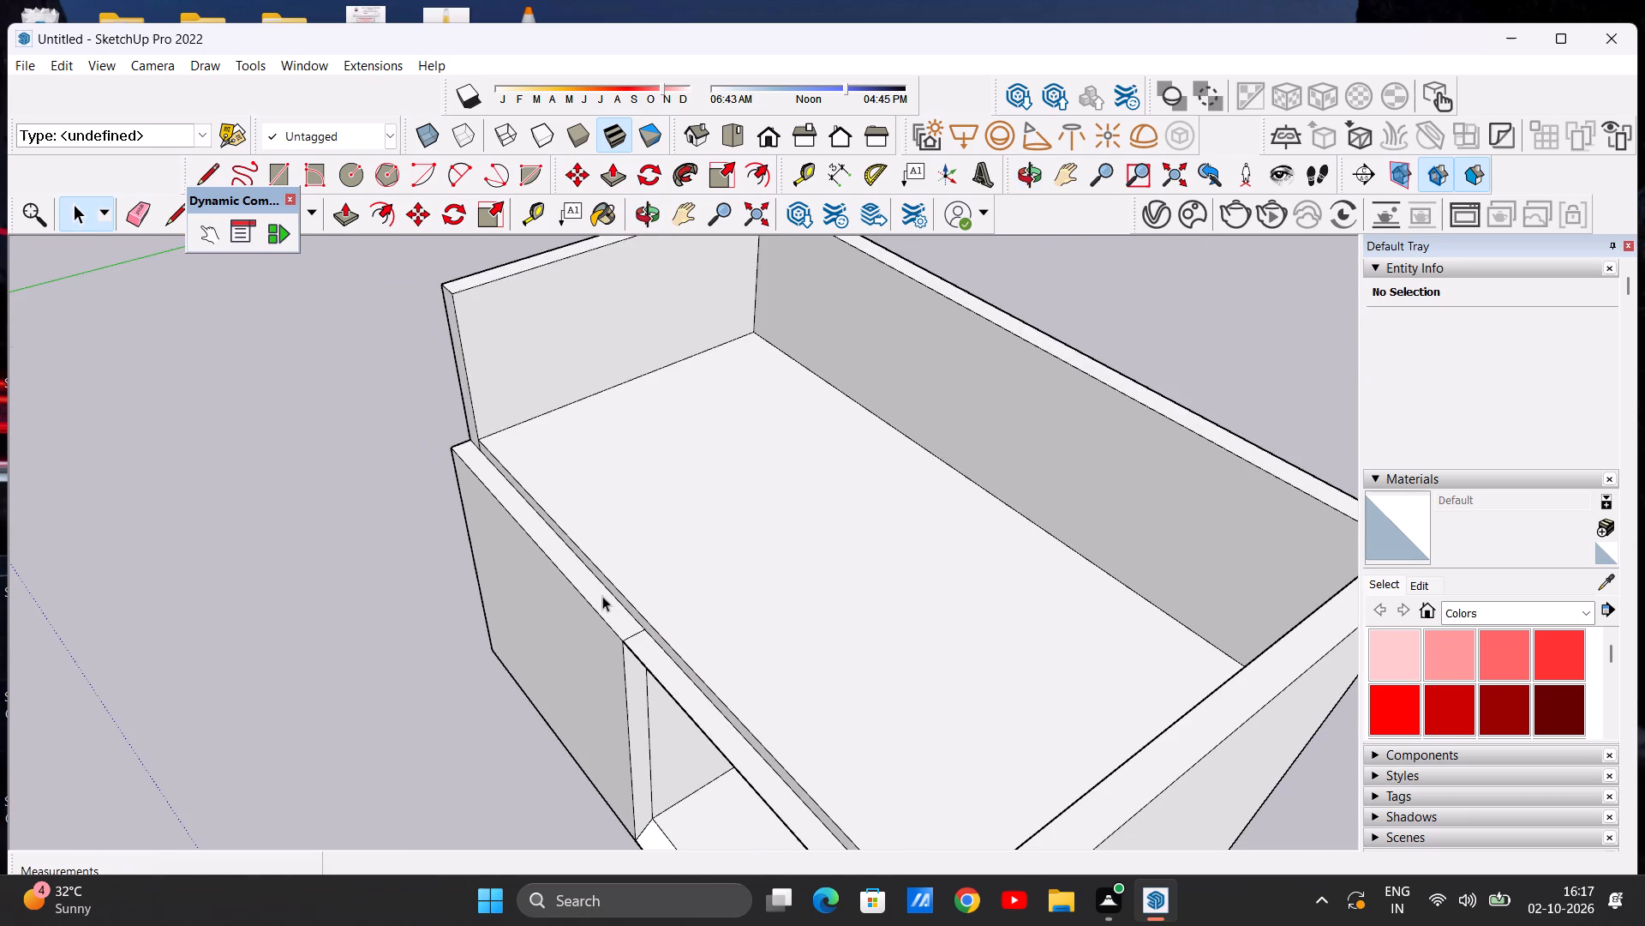
scroll(602, 596, "down", 3)
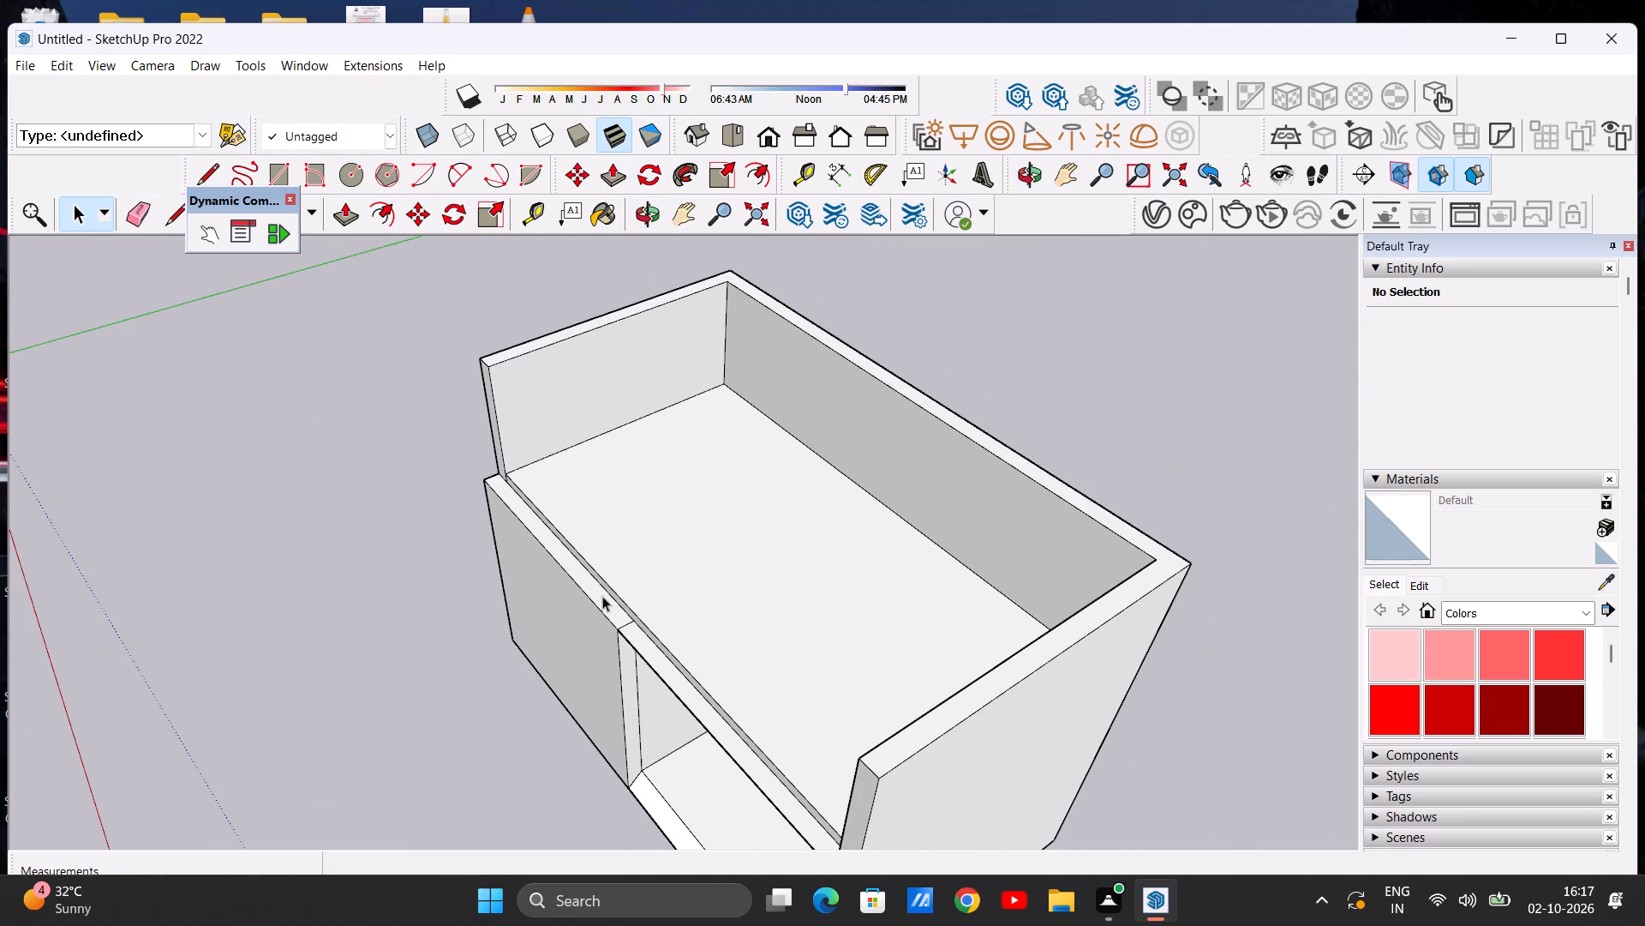
scroll(602, 596, "up", 2)
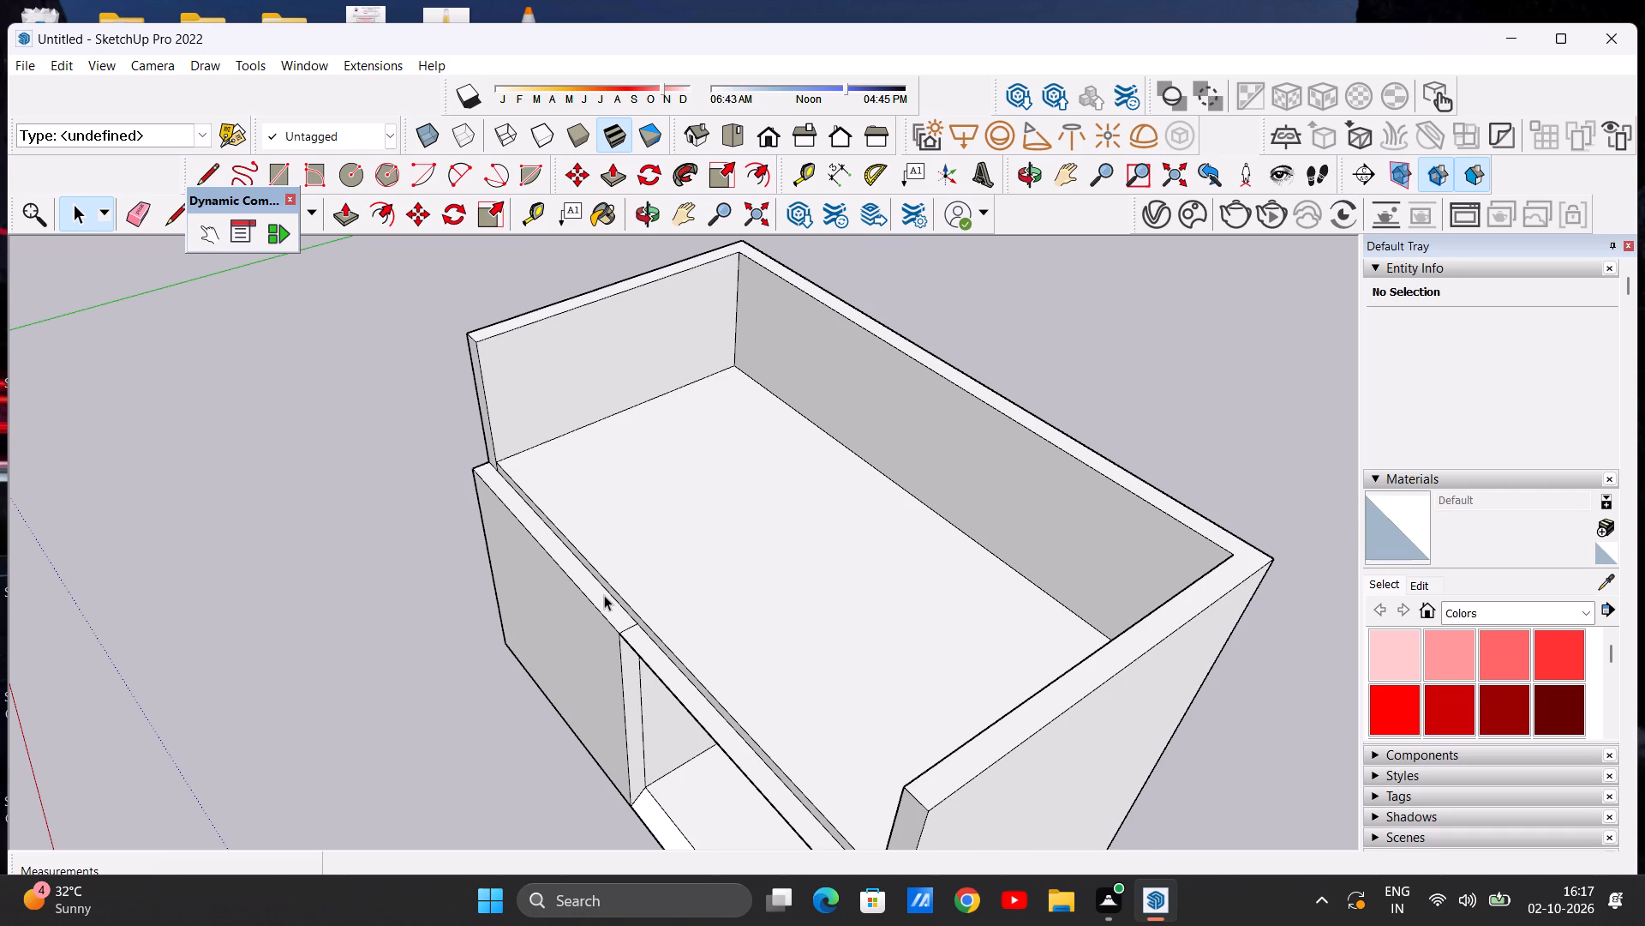
key("p")
left_click(613, 604)
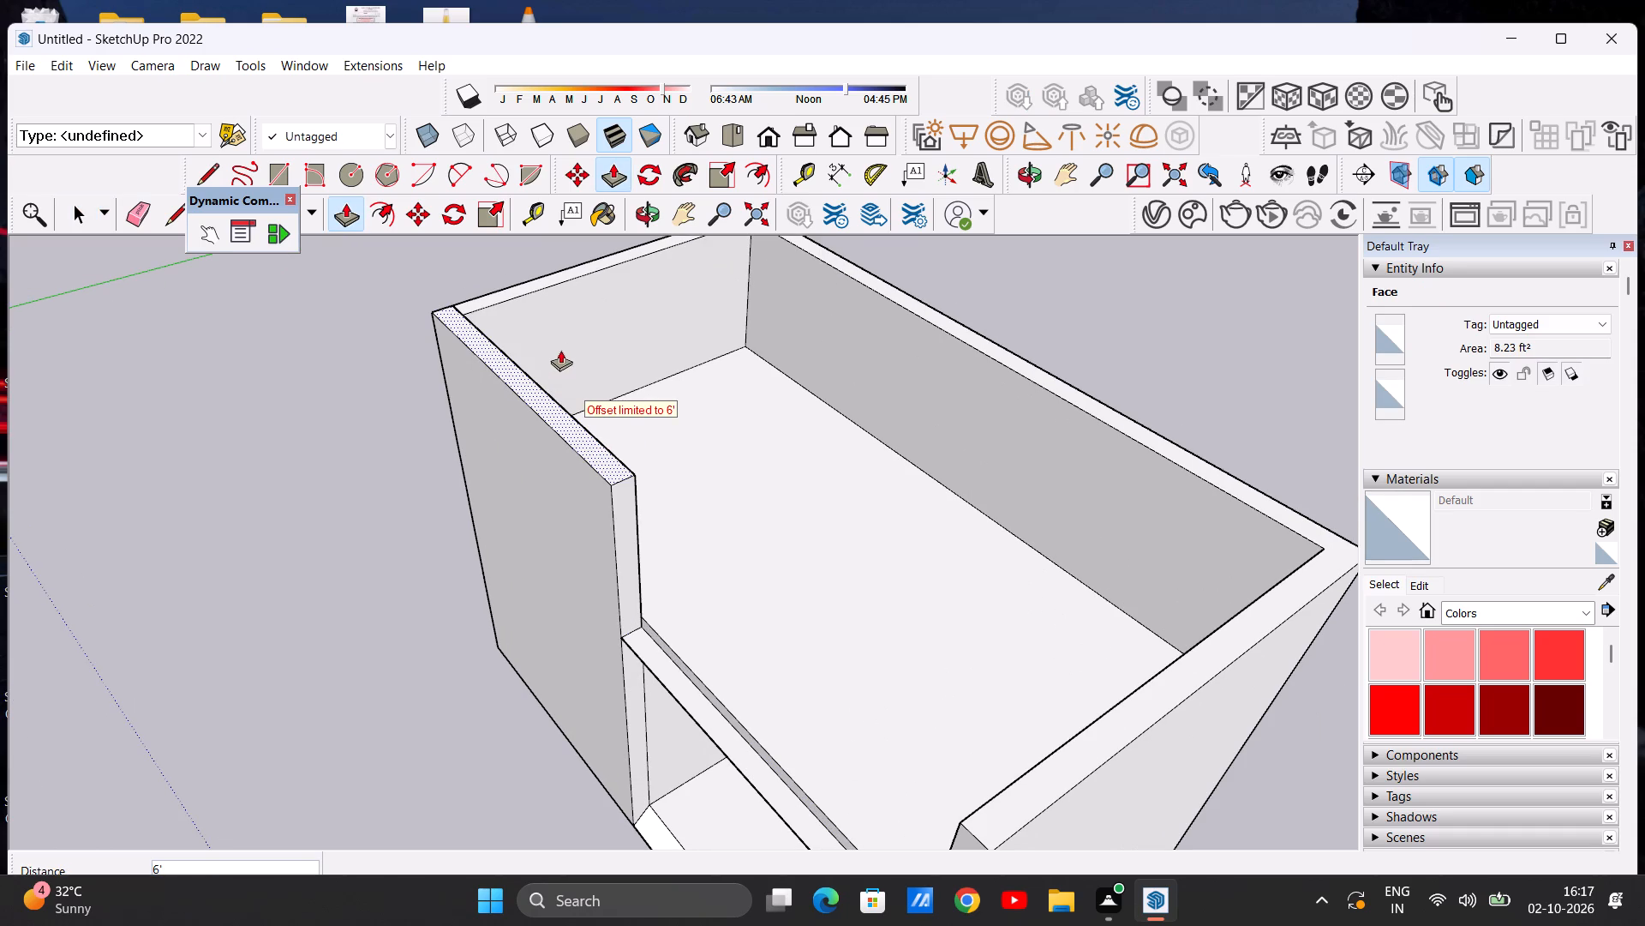
left_click(544, 388)
Push/Pull the top of the solid front wall section up a further 3' 9" or so, above the side wall.
left_click(543, 398)
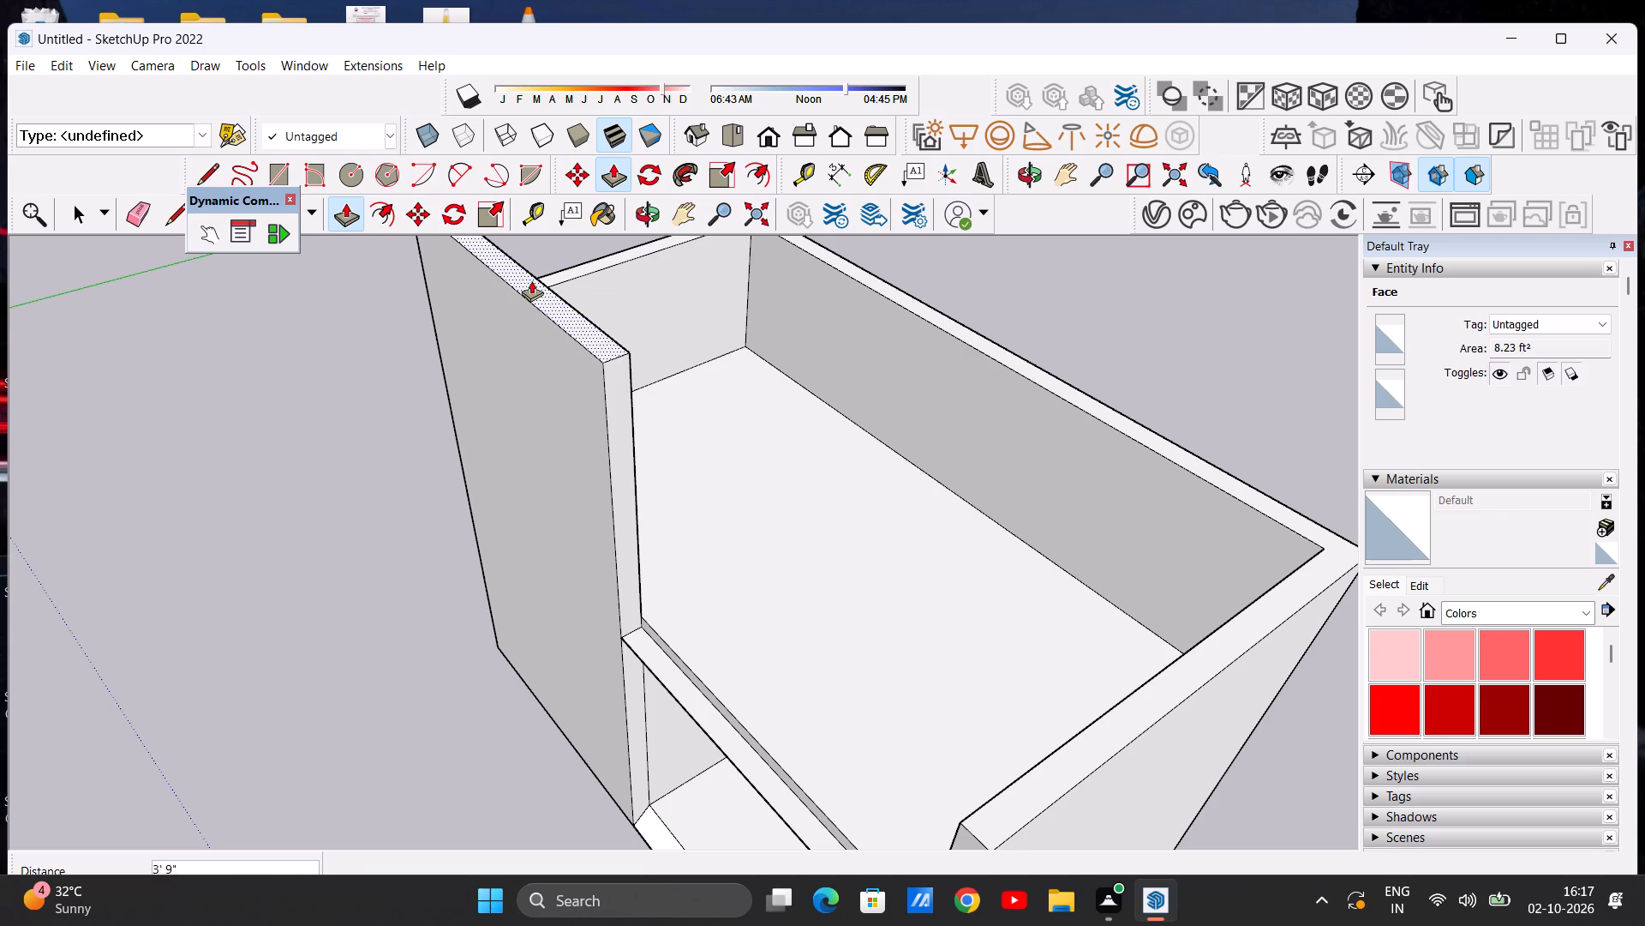
left_click(530, 291)
key("space")
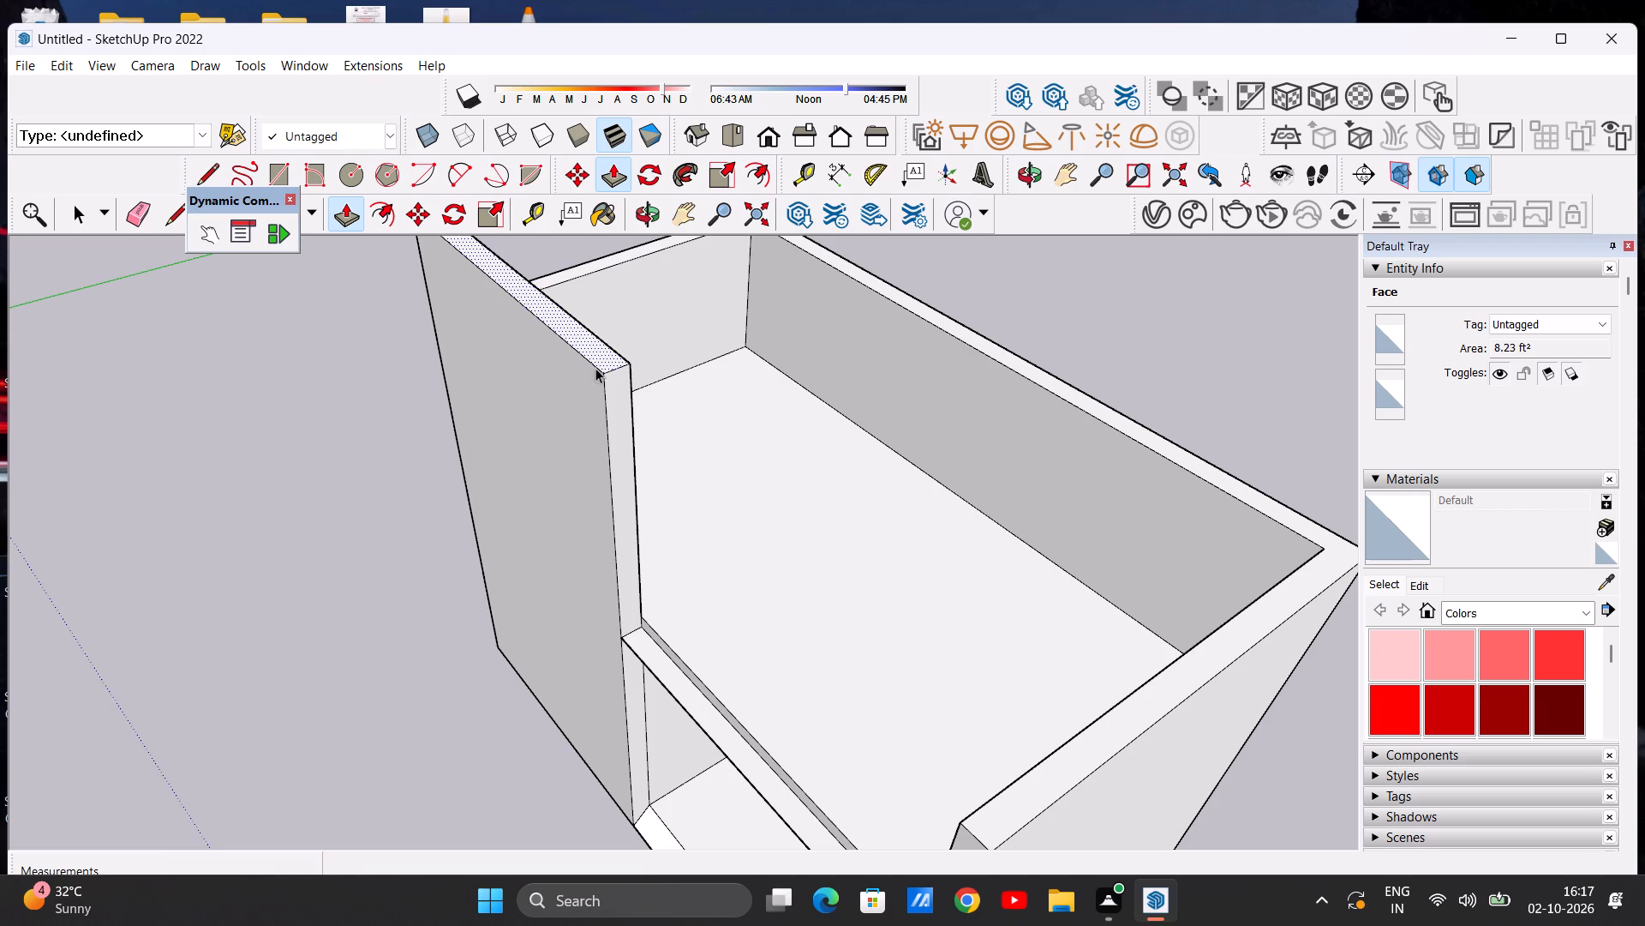
Examine the raised front wall section and the porch opening from the front, at eye level and from above.
scroll(697, 470, "down", 9)
middle_click_drag(563, 501, 917, 302)
middle_click_drag(519, 561, 842, 436)
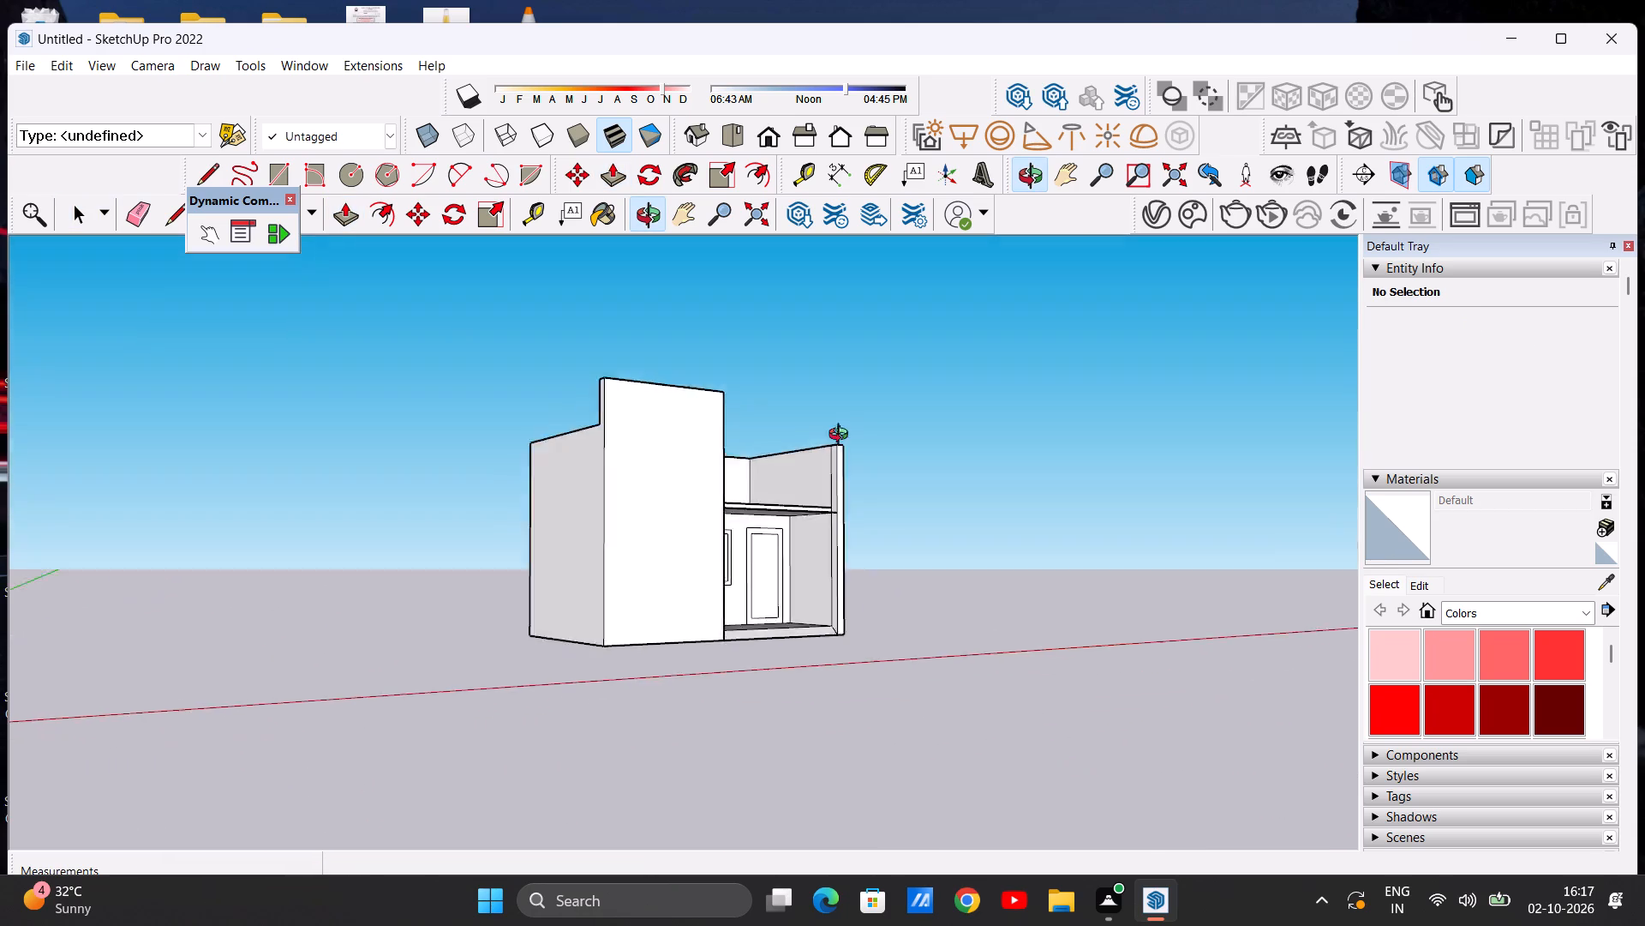
middle_click_drag(842, 436, 554, 431)
scroll(717, 479, "down", 1)
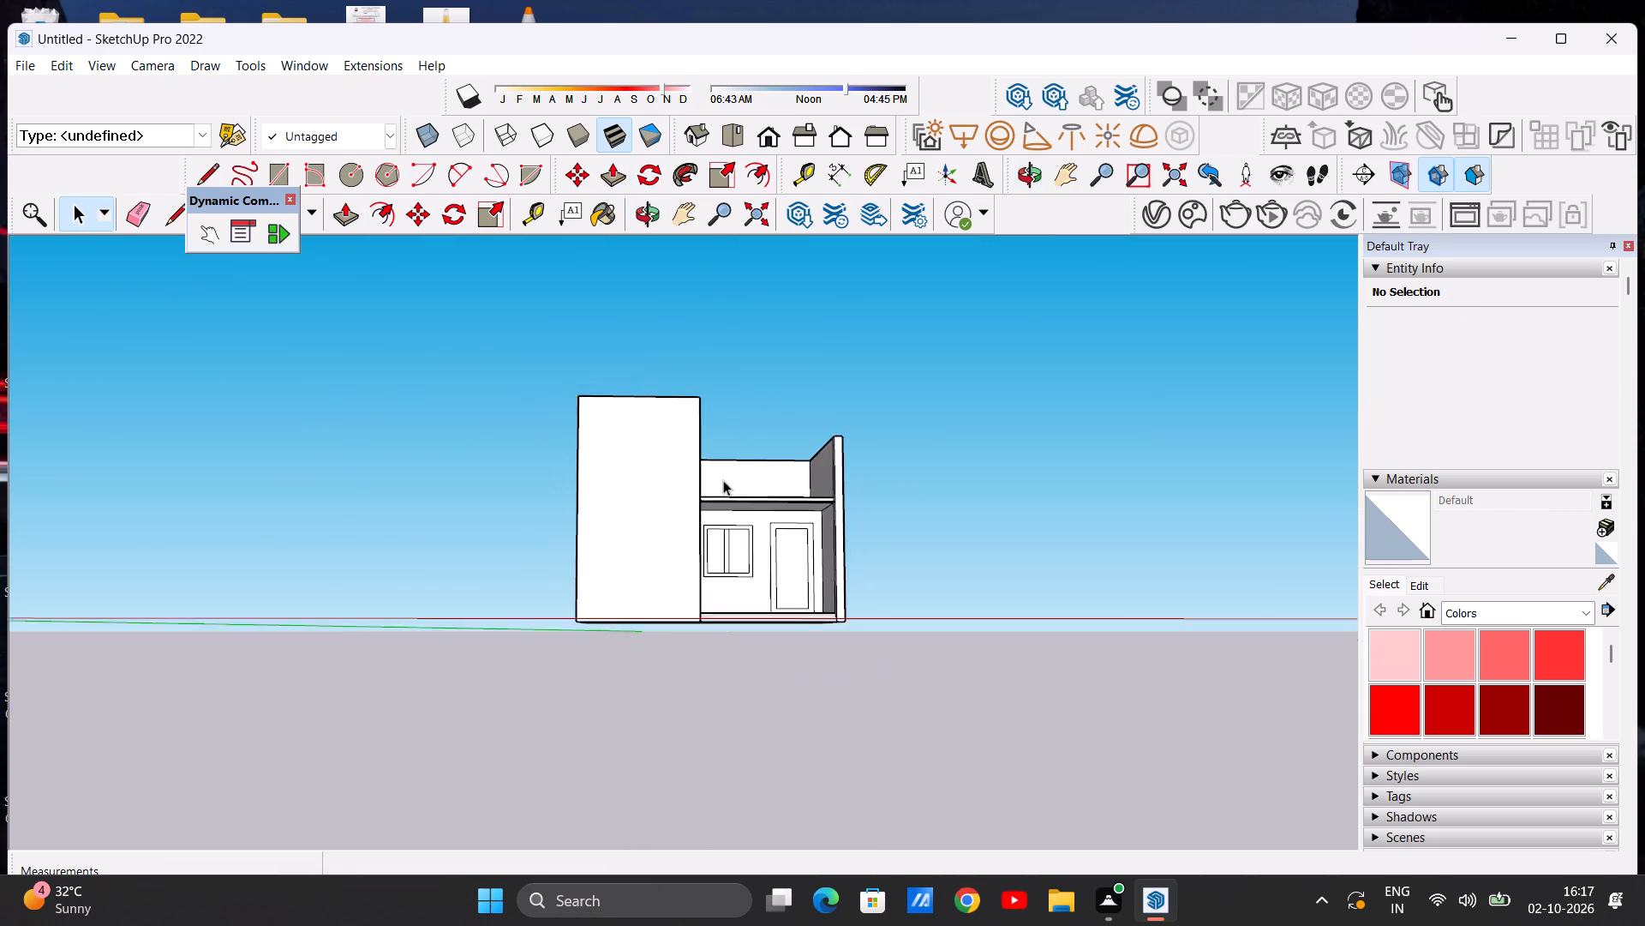
scroll(723, 480, "down", 1)
scroll(696, 475, "up", 3)
scroll(673, 504, "down", 4)
middle_click_drag(679, 506, 662, 586)
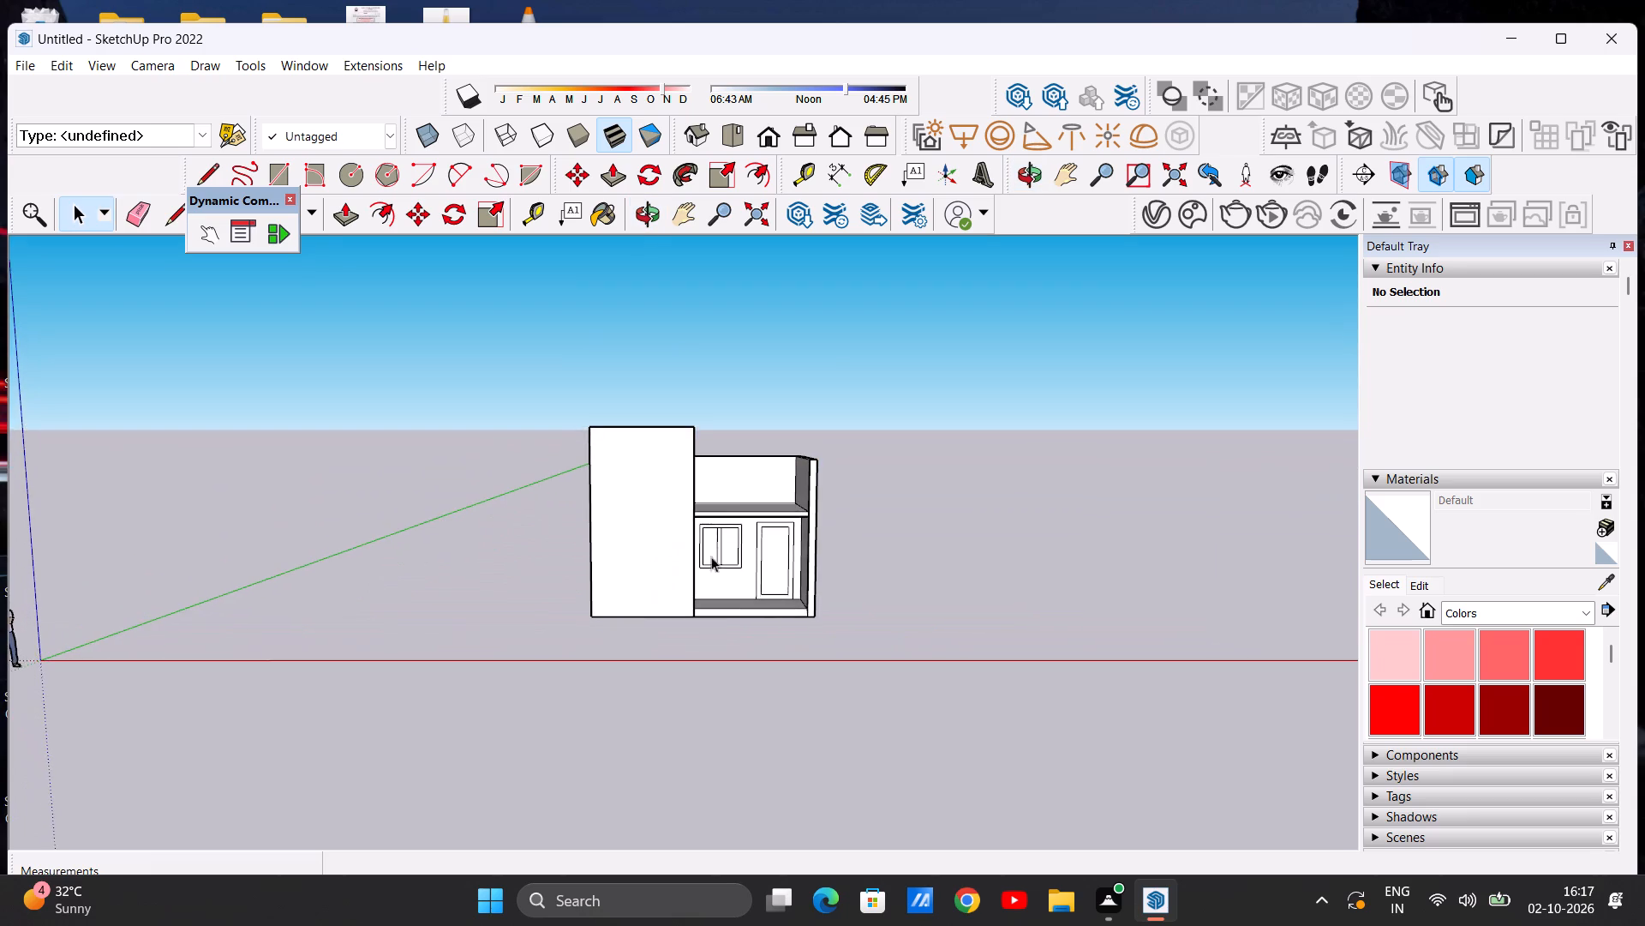
scroll(728, 487, "up", 5)
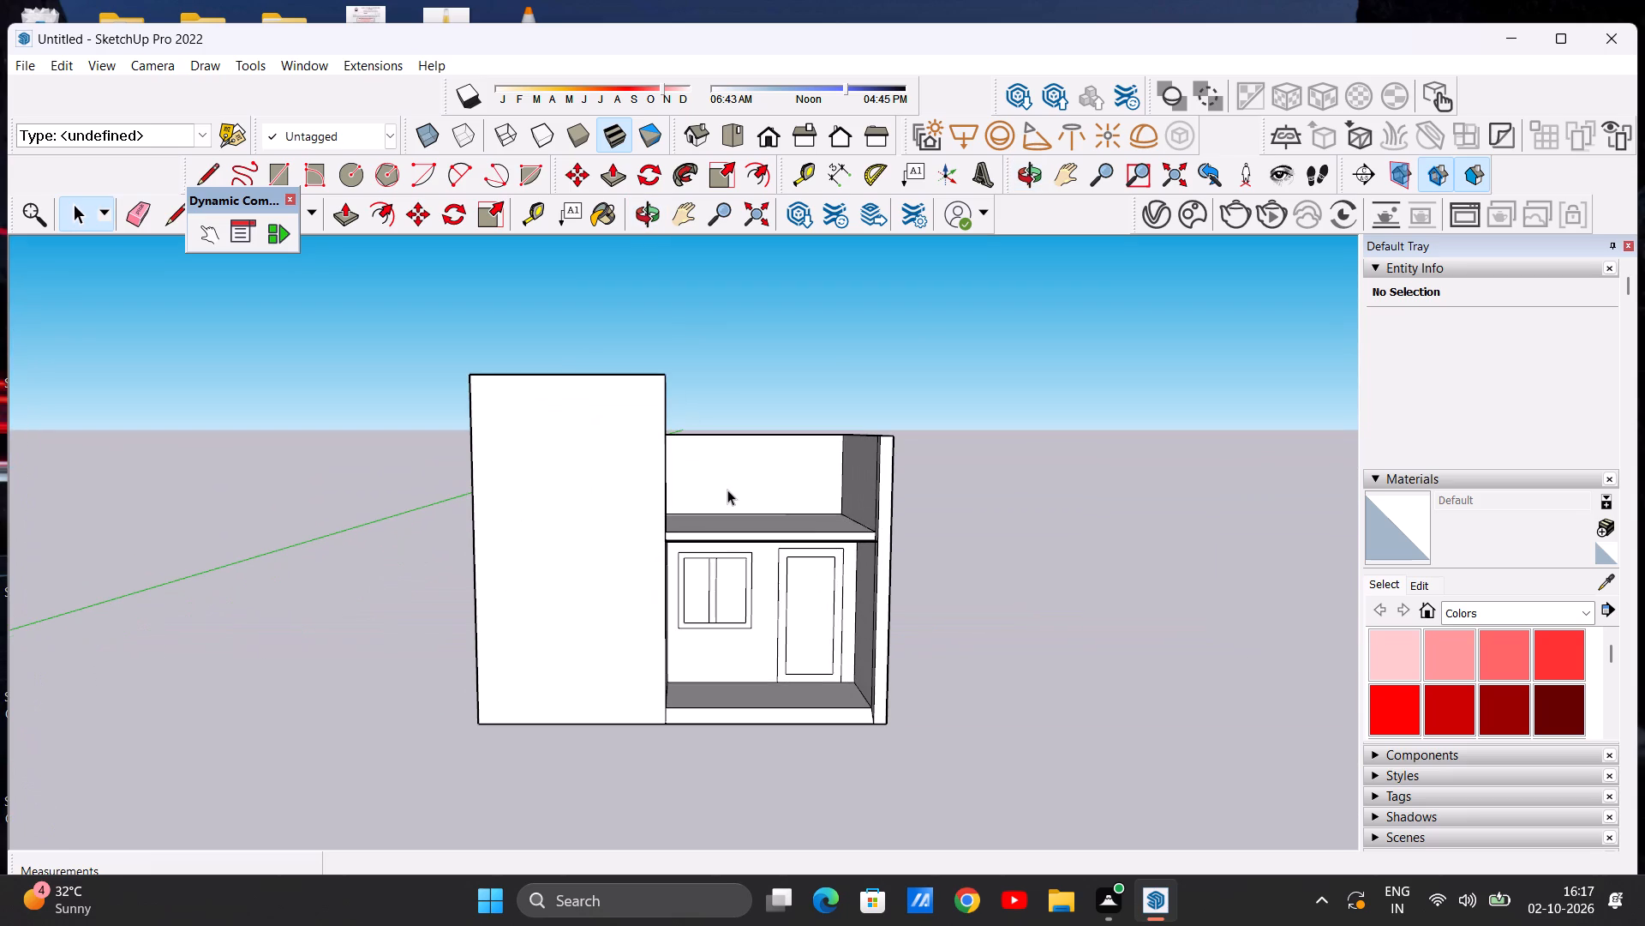
scroll(727, 491, "down", 3)
middle_click_drag(727, 516, 858, 567)
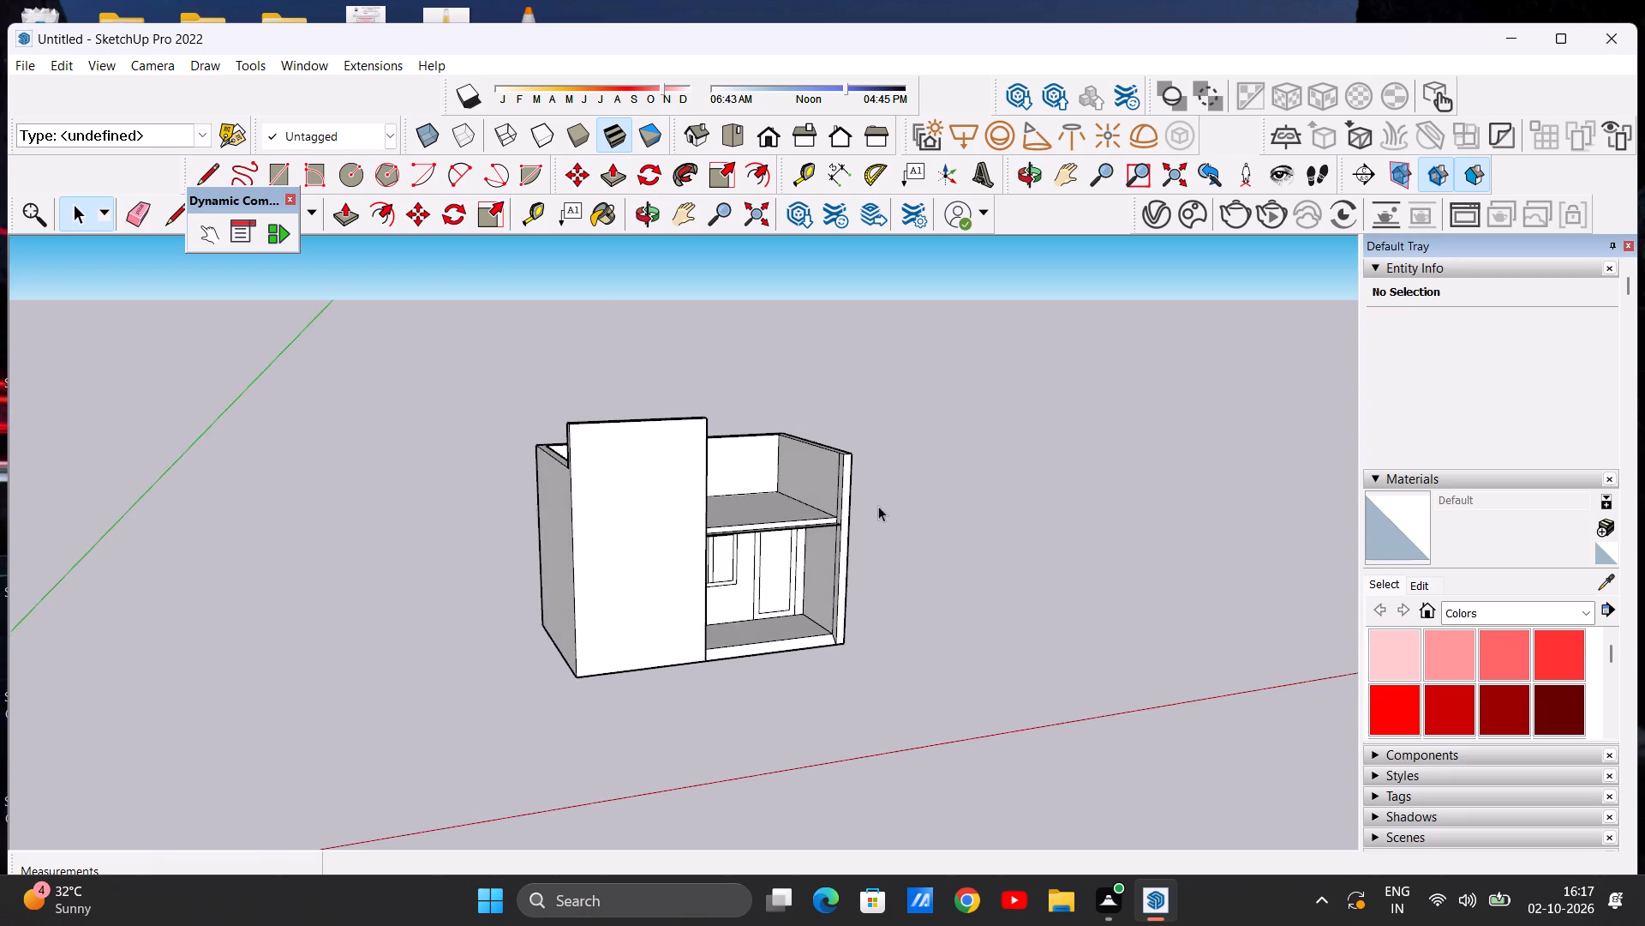
scroll(856, 481, "up", 6)
scroll(787, 499, "down", 4)
middle_click_drag(780, 553, 703, 706)
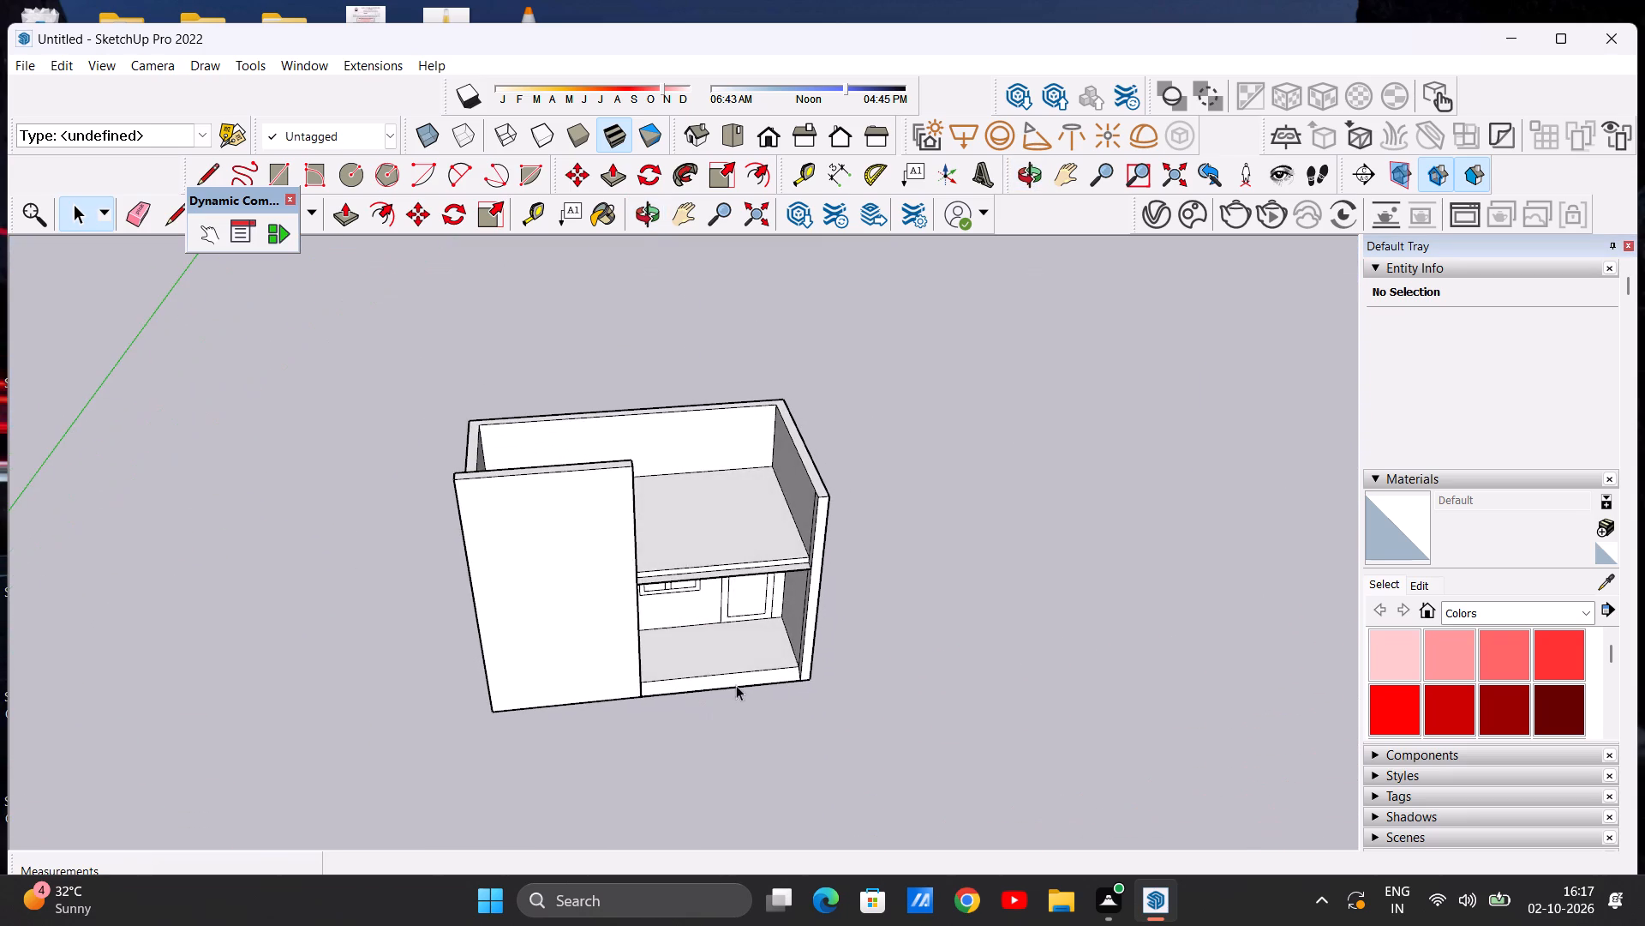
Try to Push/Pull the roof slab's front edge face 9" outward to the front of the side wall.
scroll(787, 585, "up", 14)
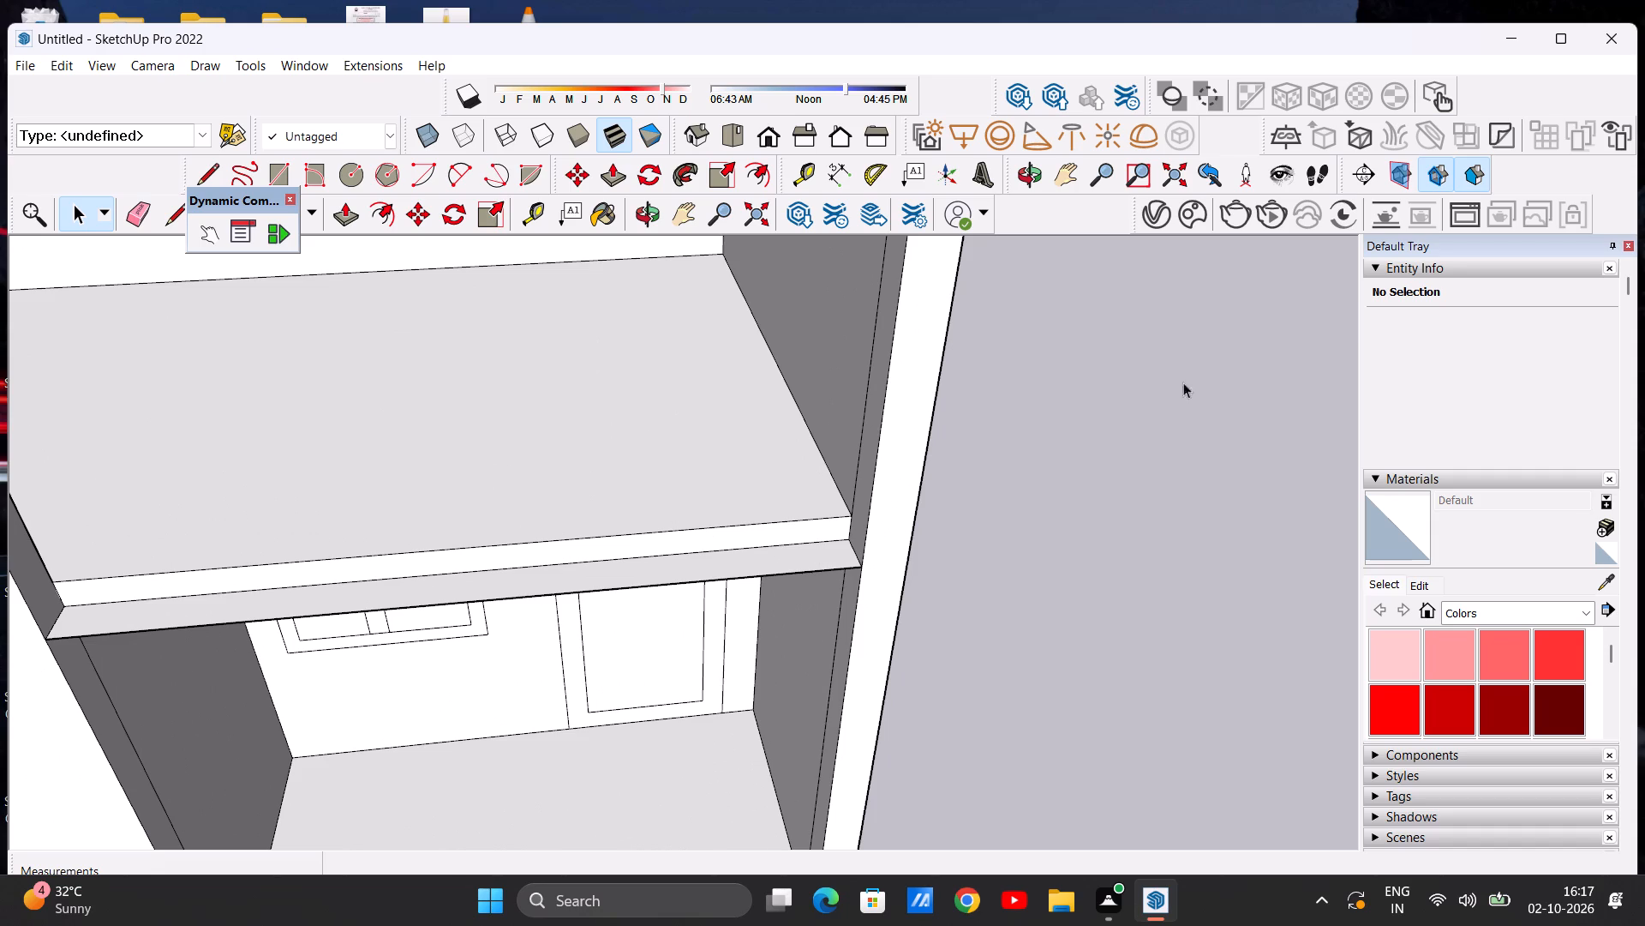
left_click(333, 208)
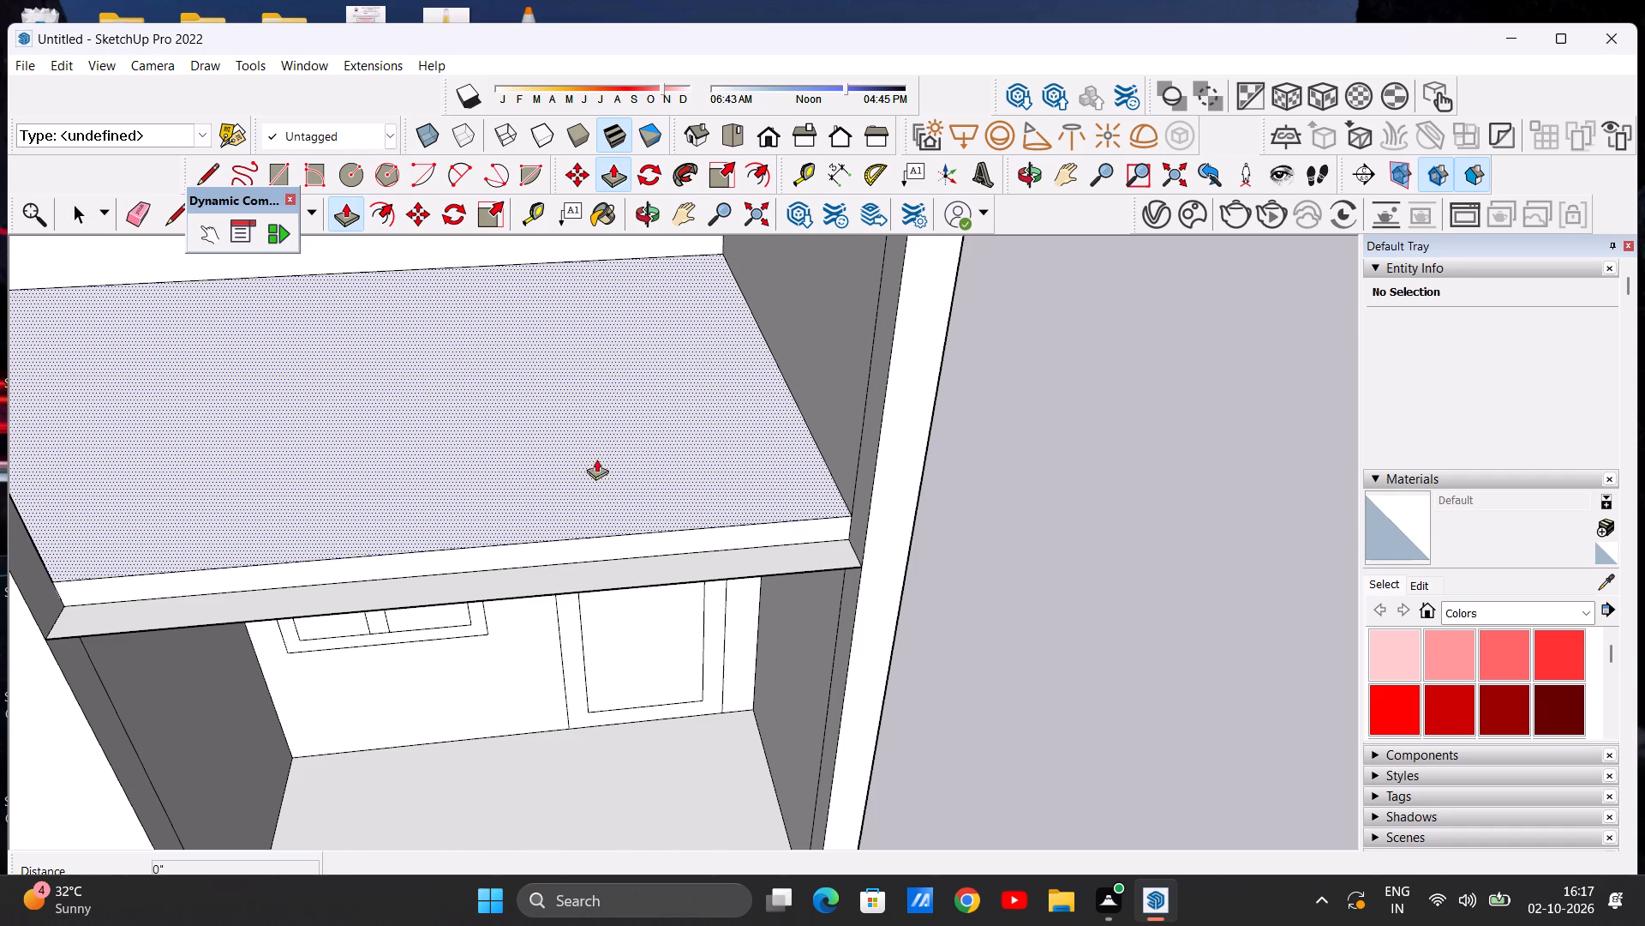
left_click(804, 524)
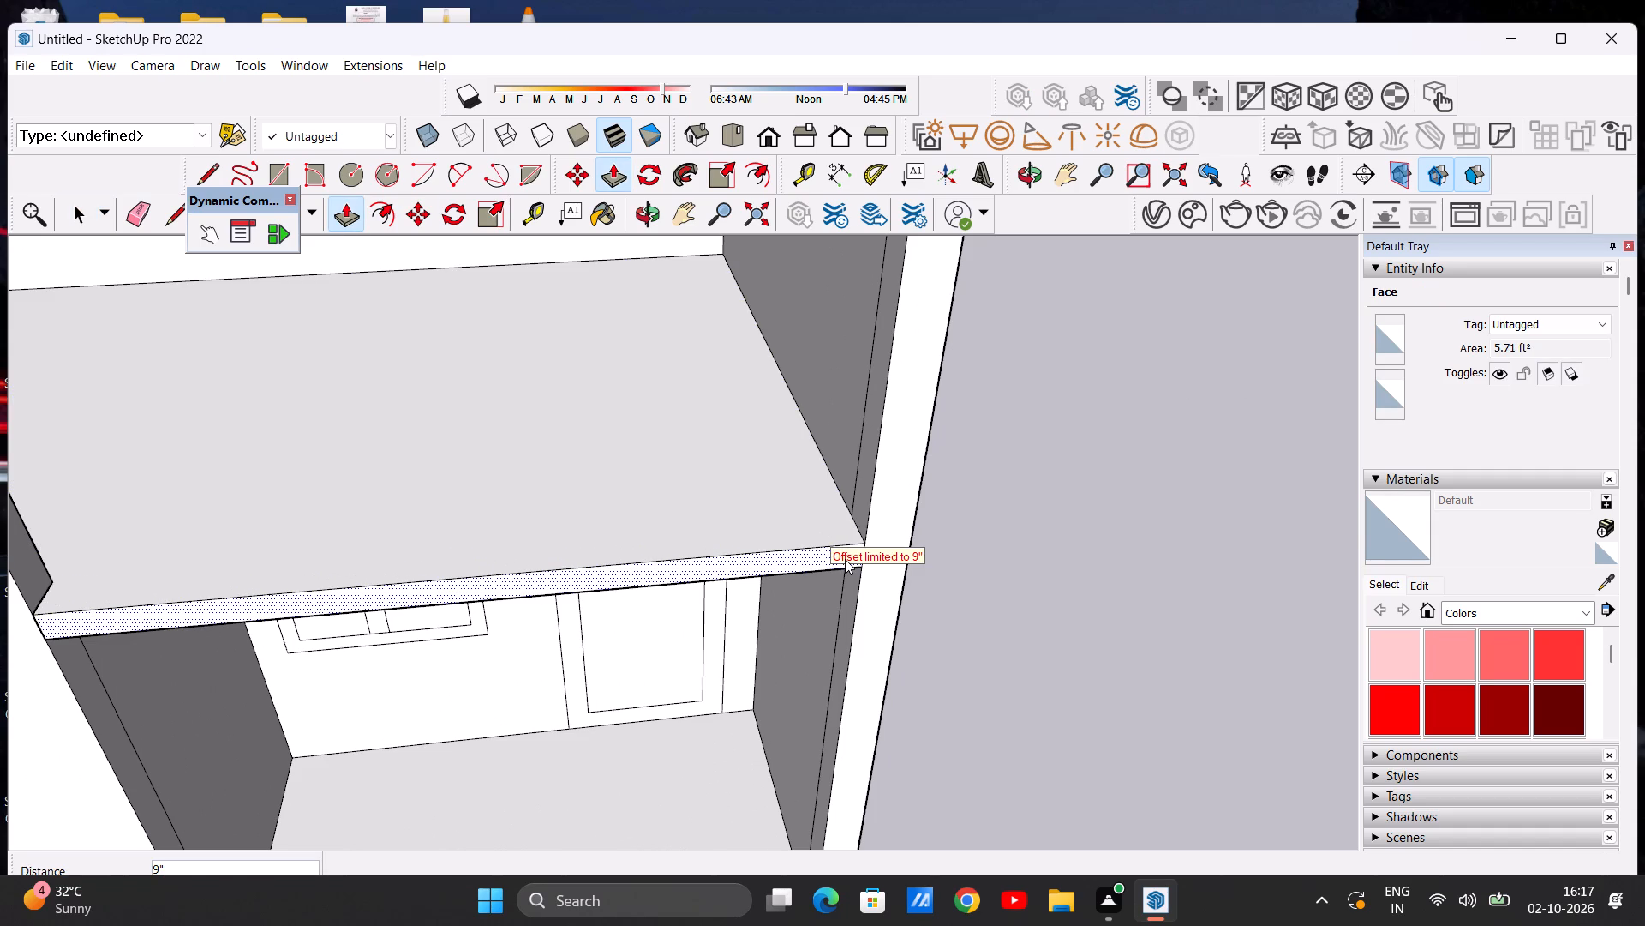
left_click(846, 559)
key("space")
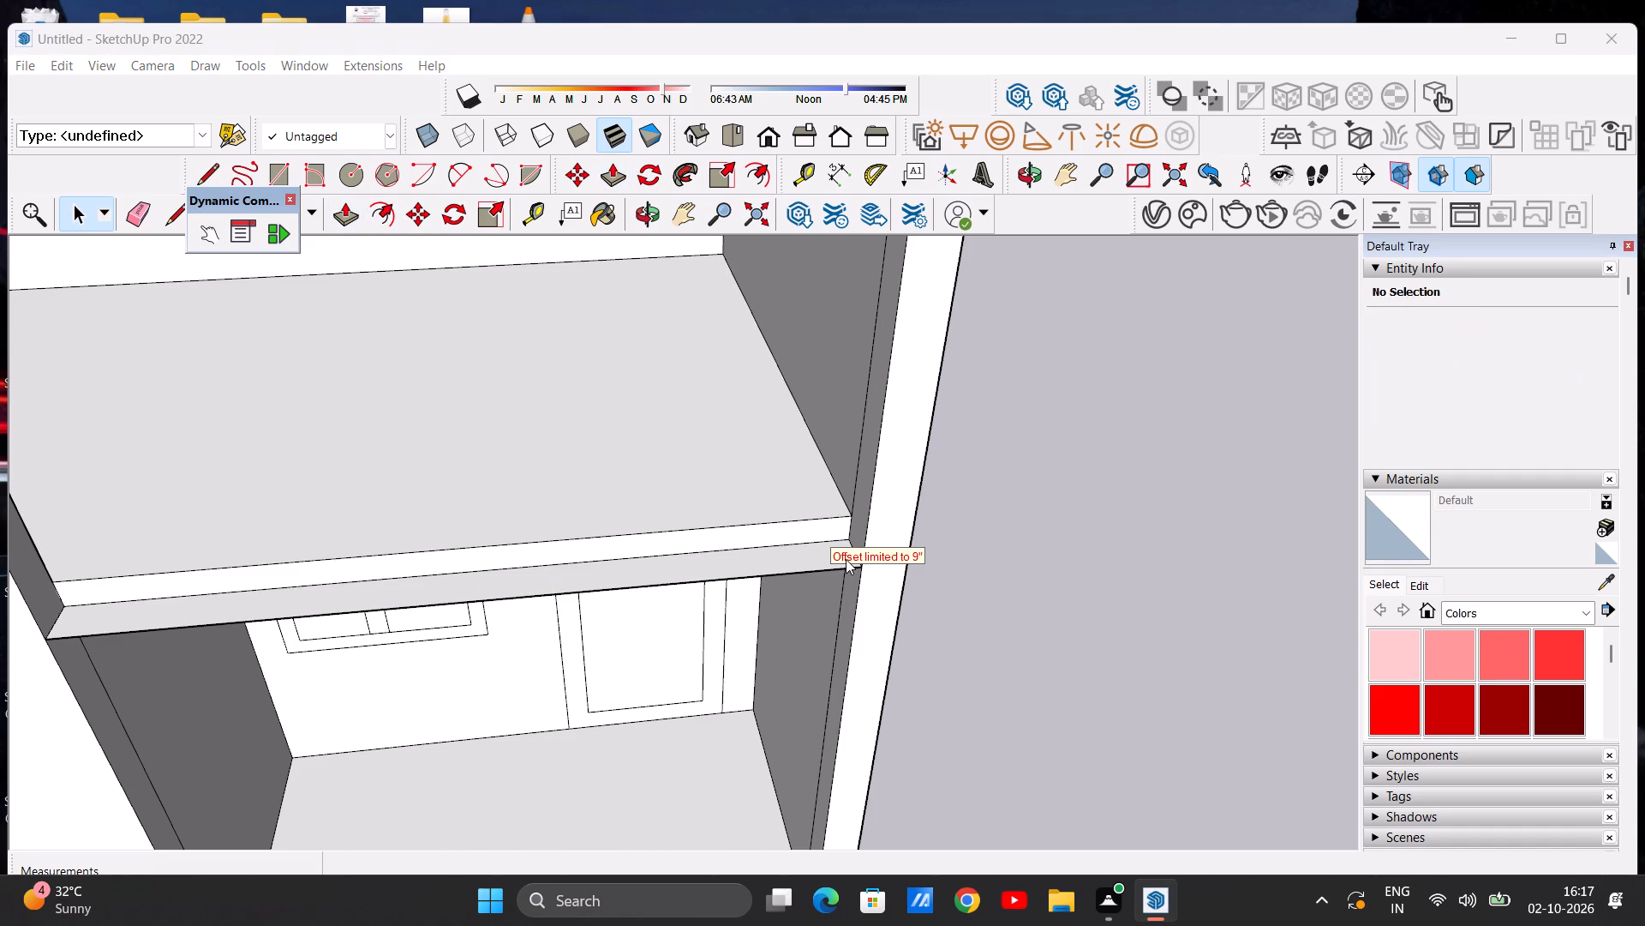
Push/Pull the roof slab's front edge face above the porch 9" outward, flush with the side wall's front.
scroll(784, 522, "up", 2)
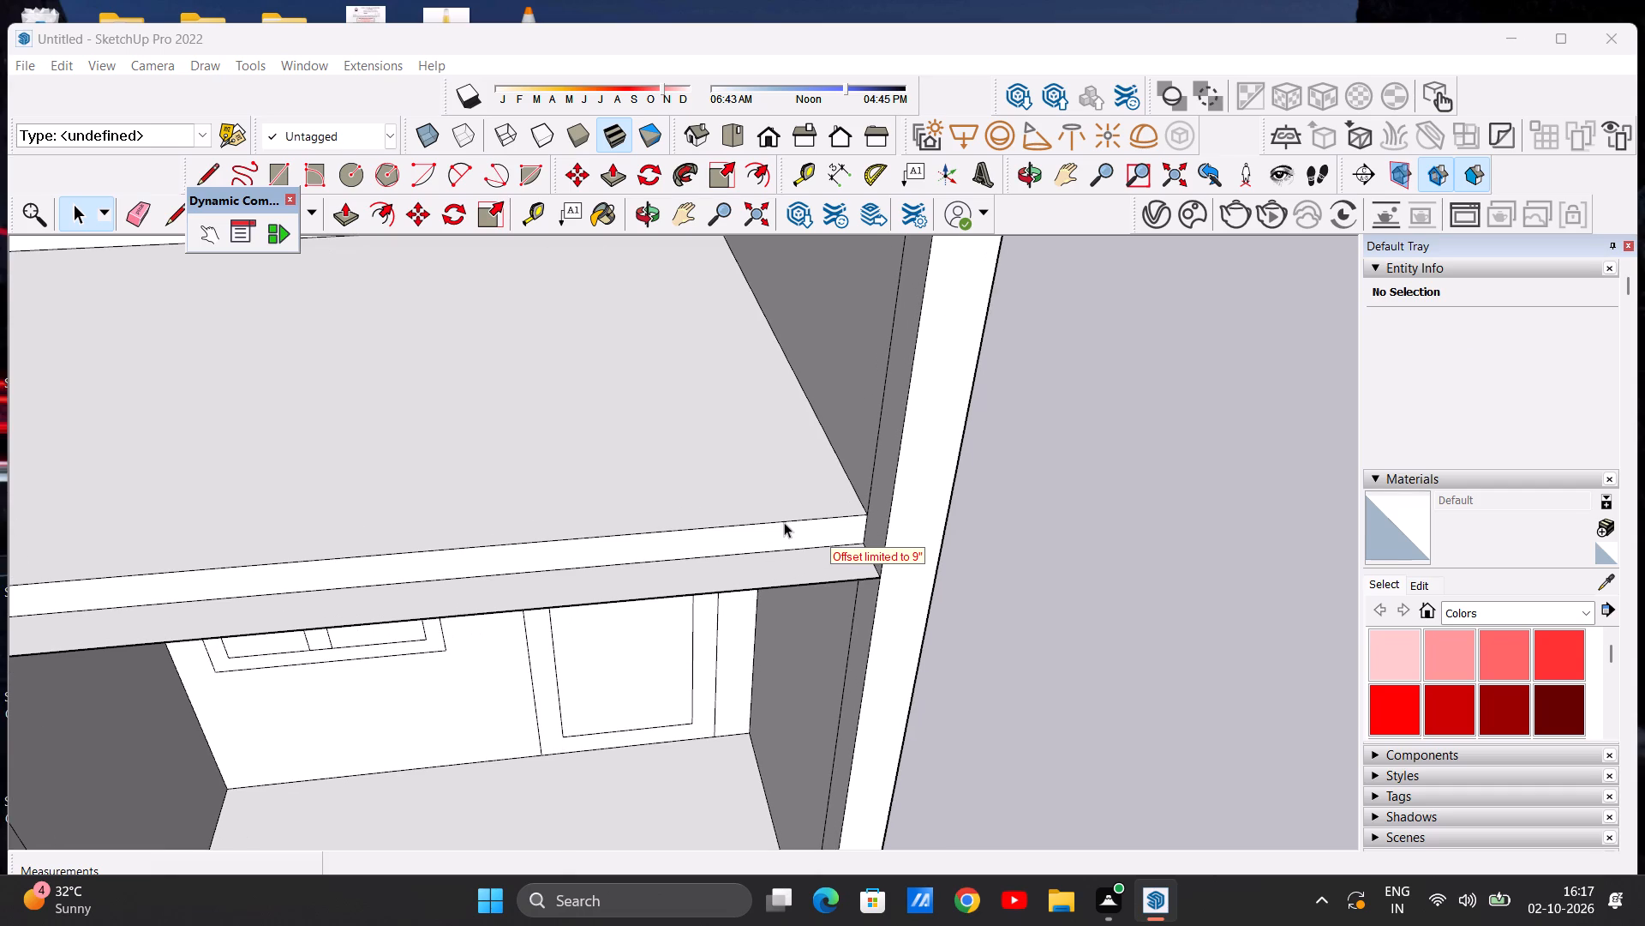
key("p")
left_click(788, 531)
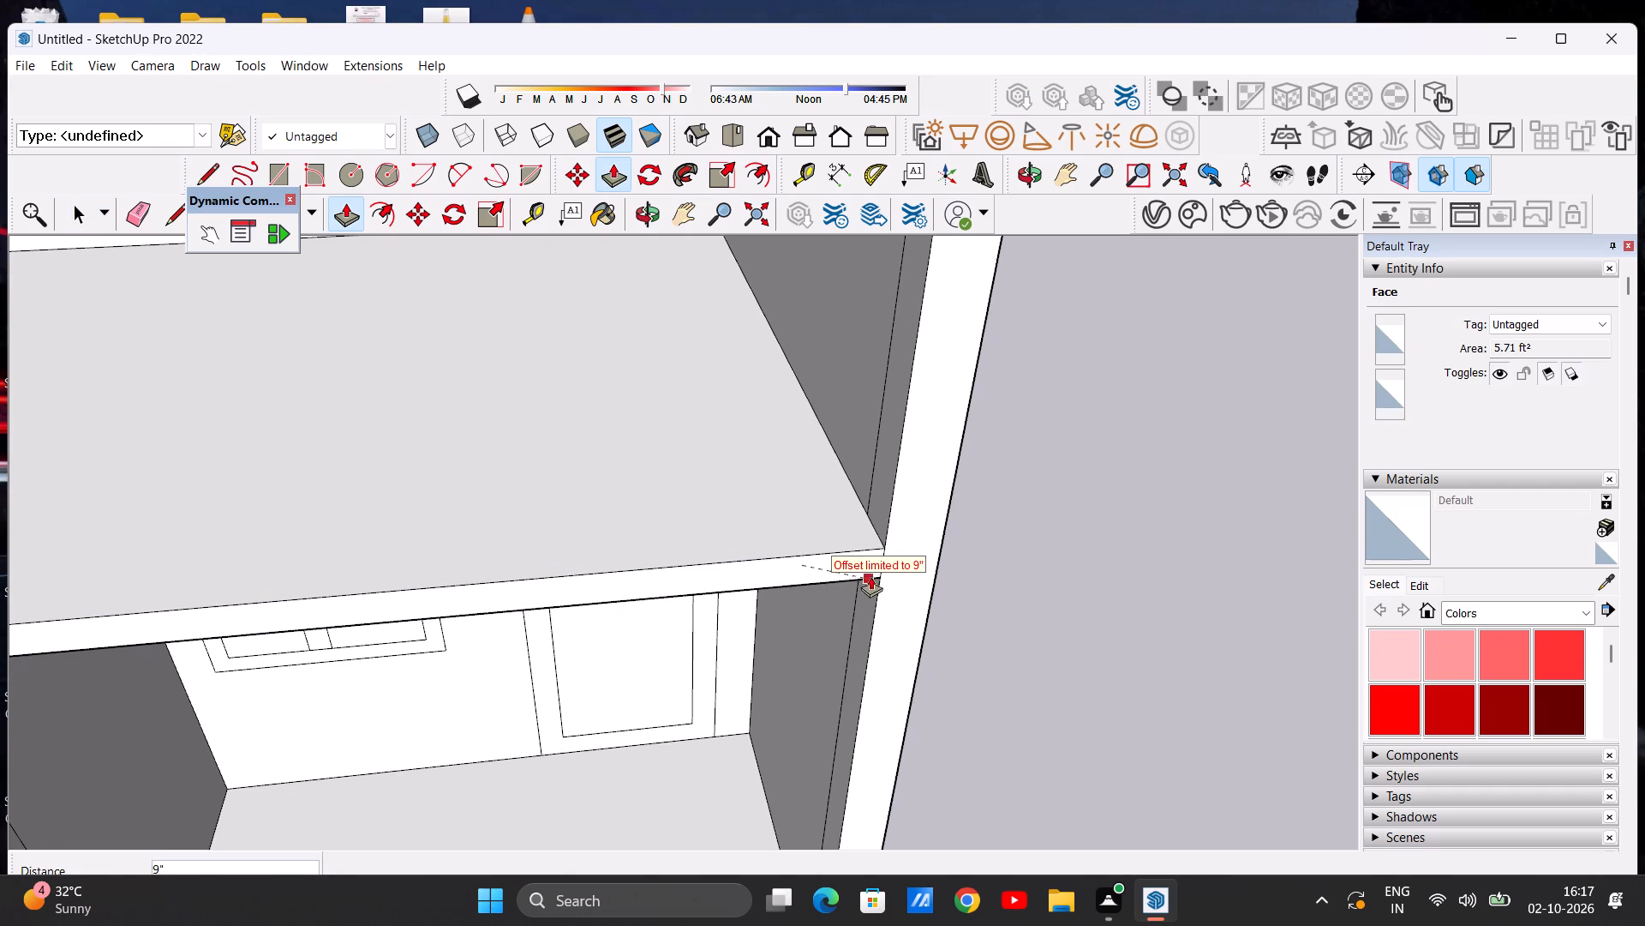
left_click(886, 574)
key("space")
Draw a line about 12' 2" long across the roof slab's top, parallel to its front edge, between the front wall section and side wall.
scroll(954, 502, "down", 4)
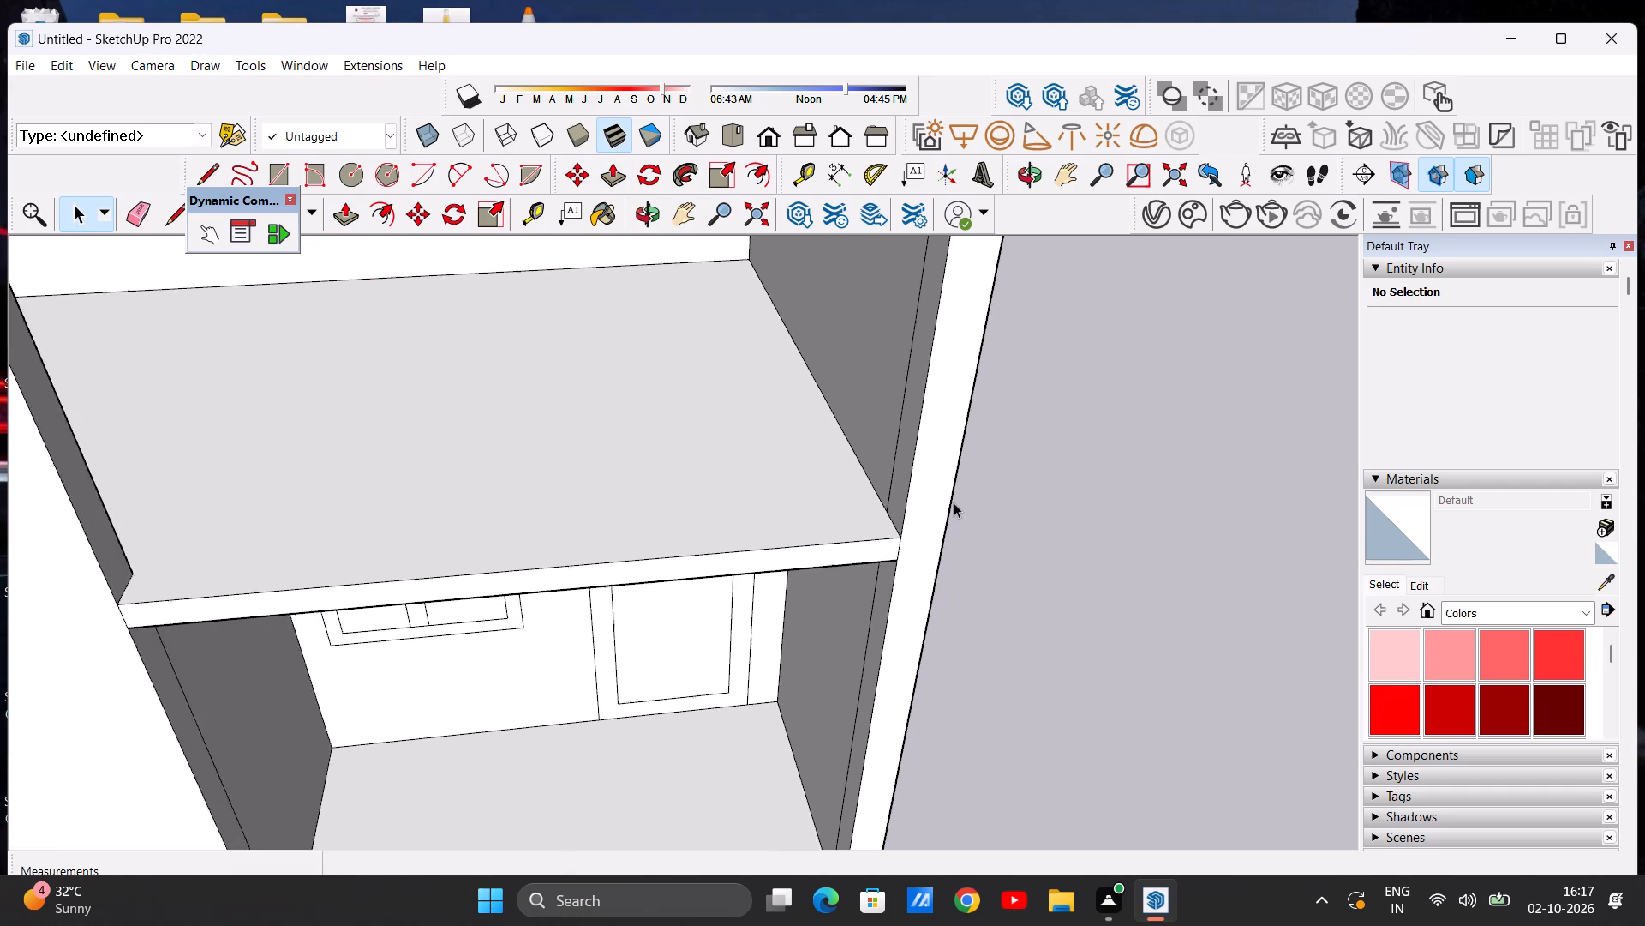
scroll(954, 502, "down", 1)
scroll(795, 514, "down", 7)
middle_click_drag(693, 542, 655, 529)
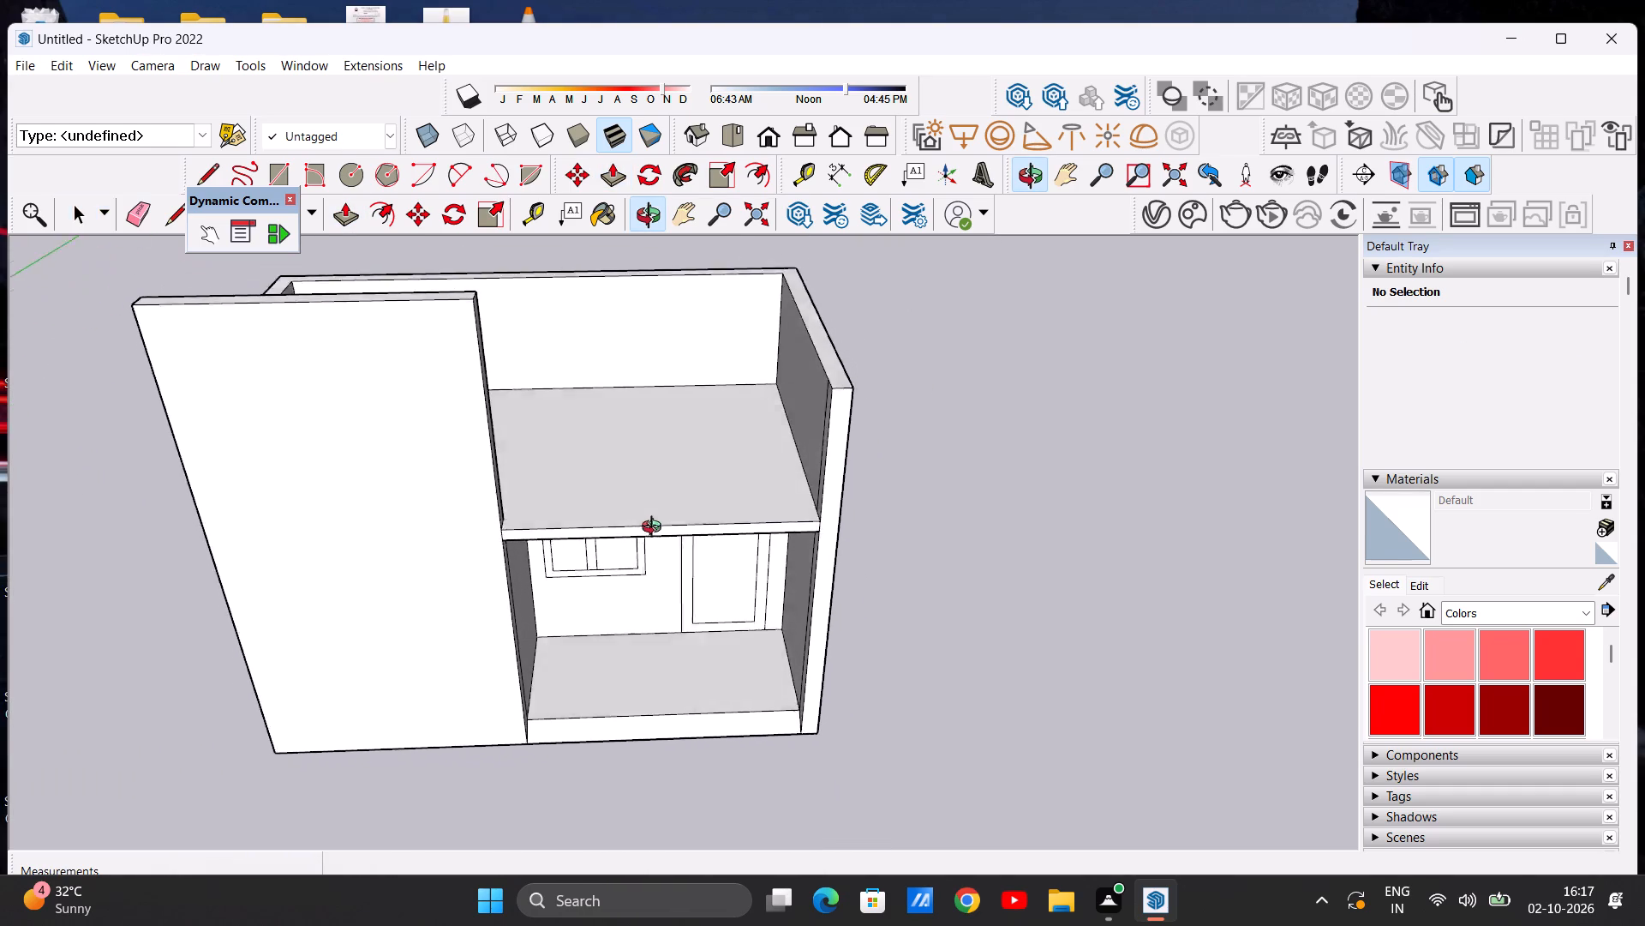
middle_click_drag(655, 529, 655, 641)
scroll(703, 570, "up", 4)
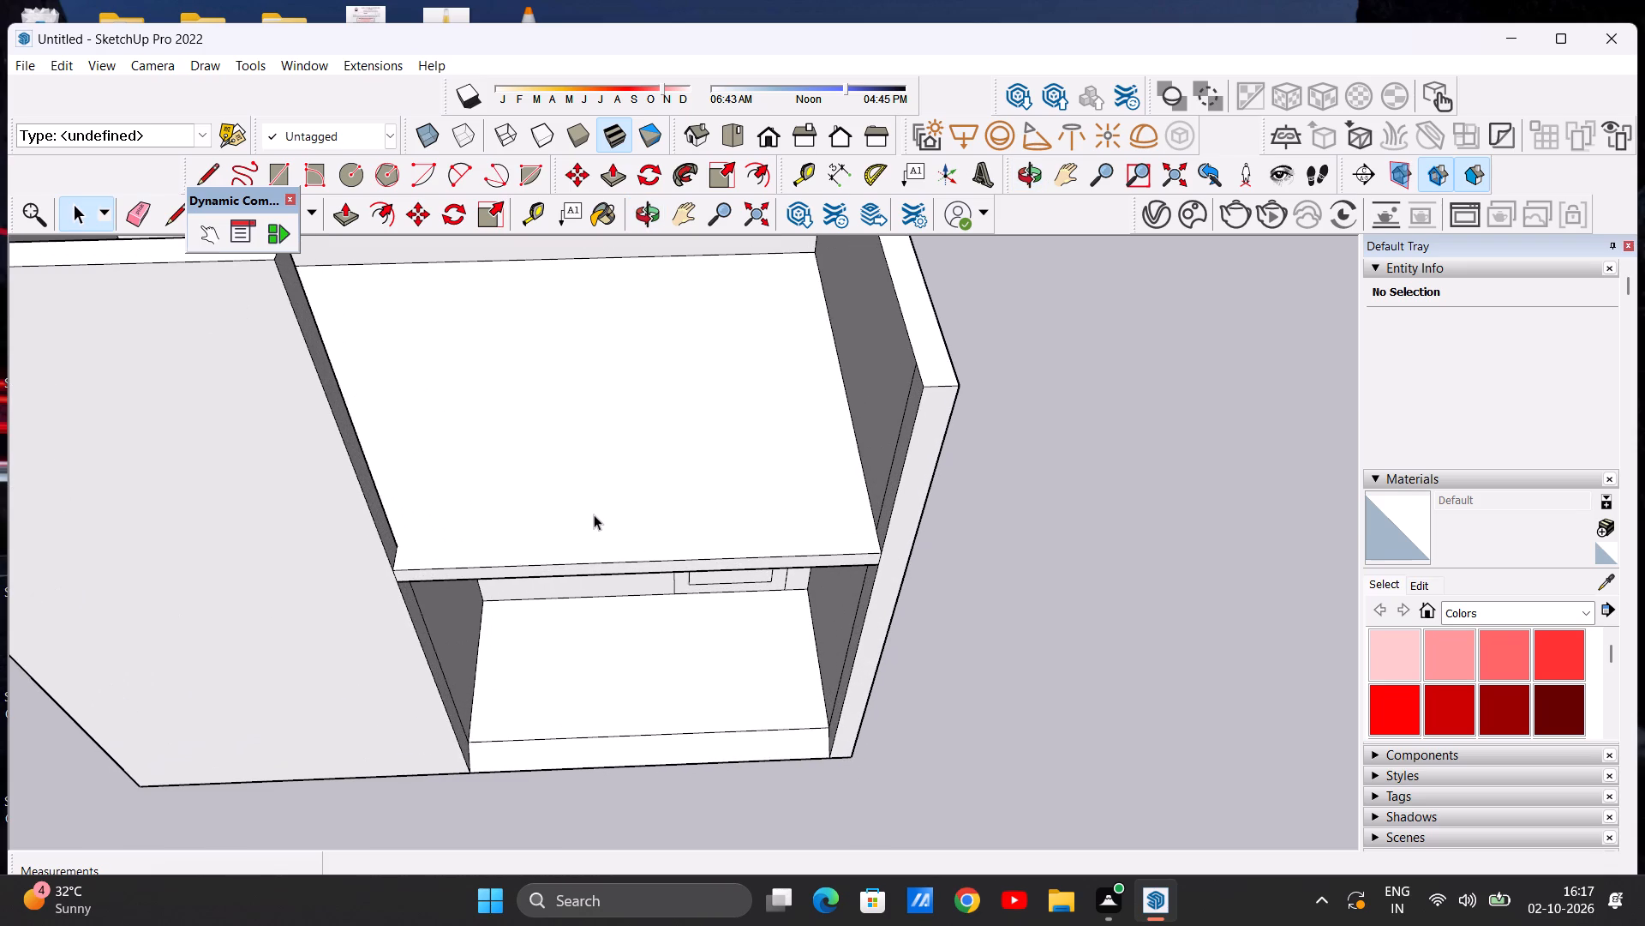
key("l")
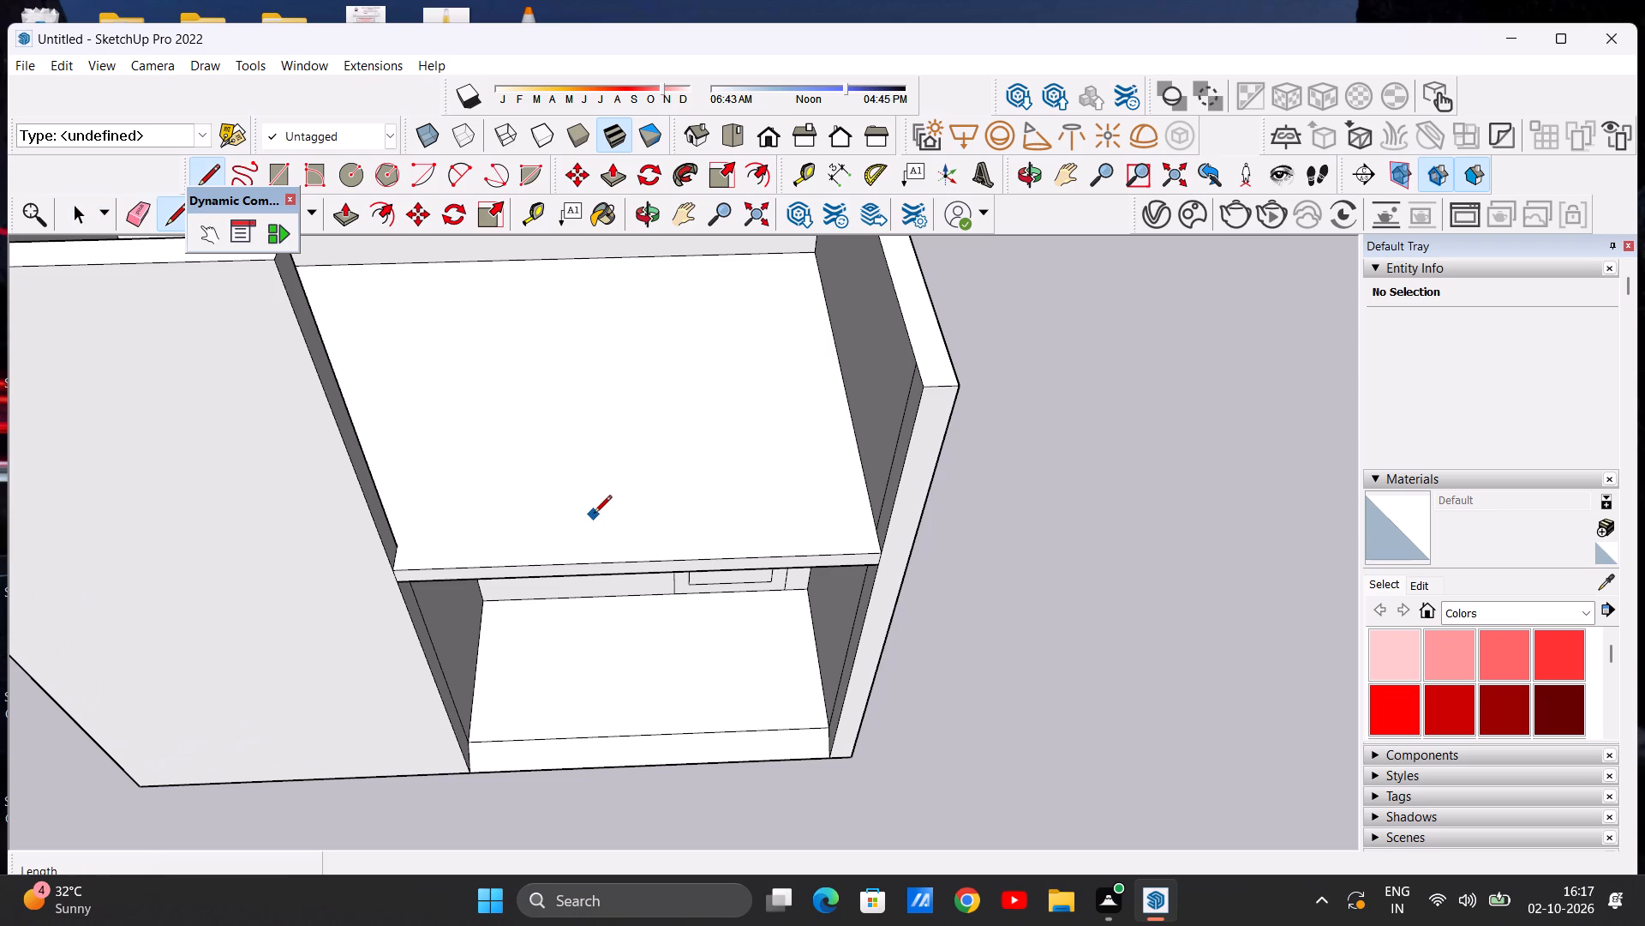
left_click(402, 548)
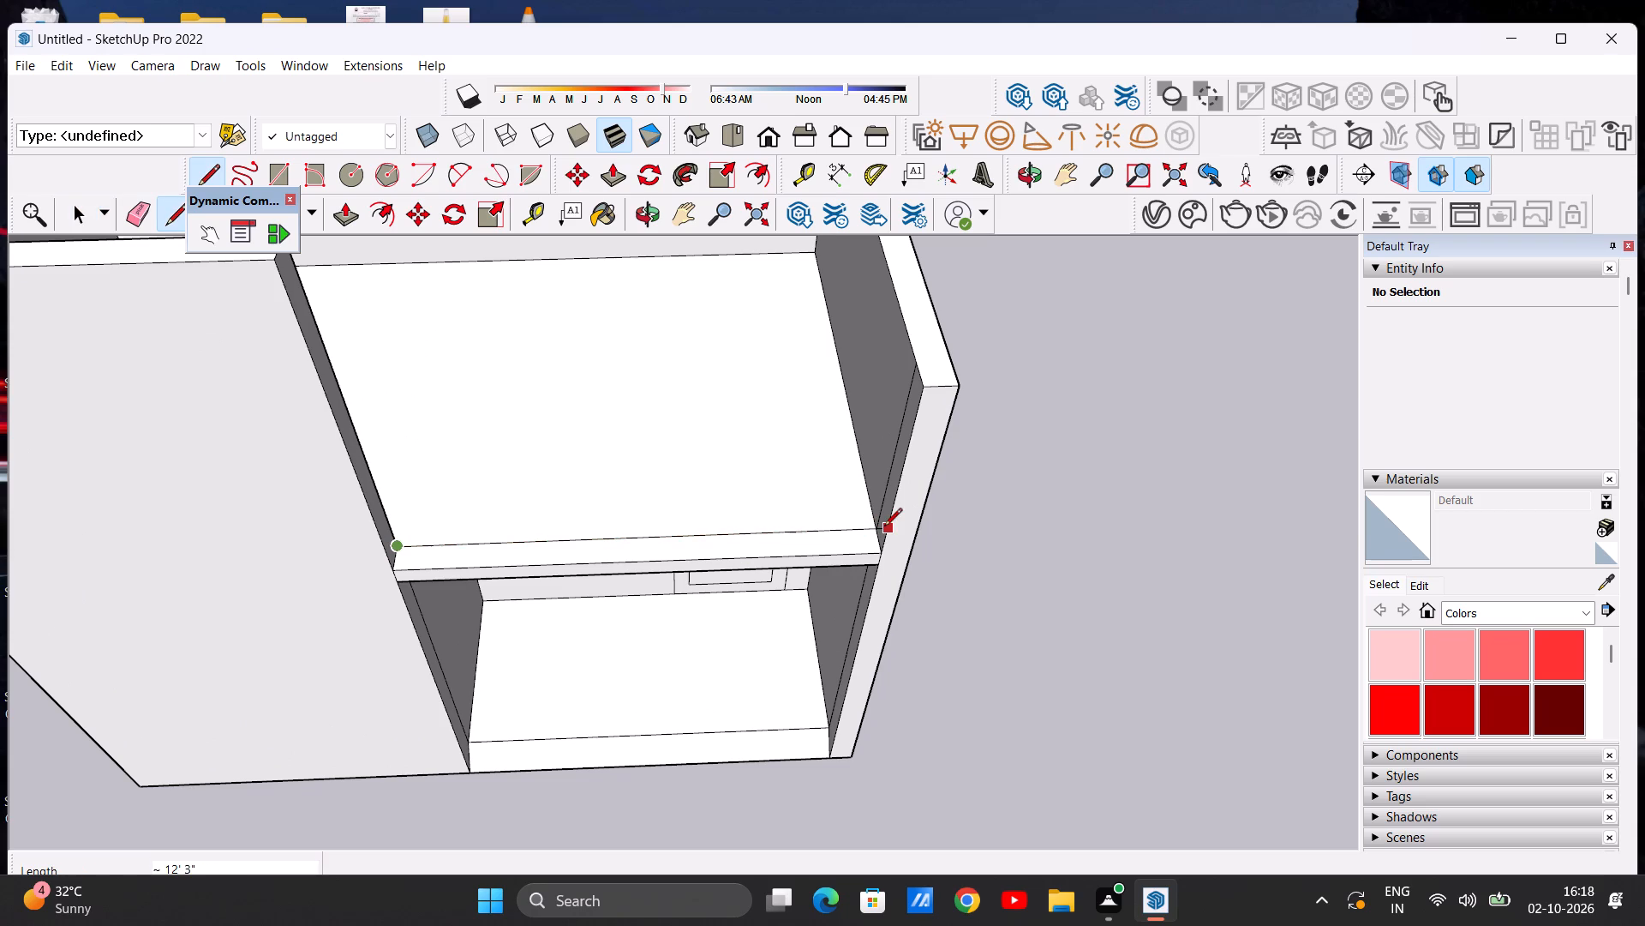
left_click(871, 531)
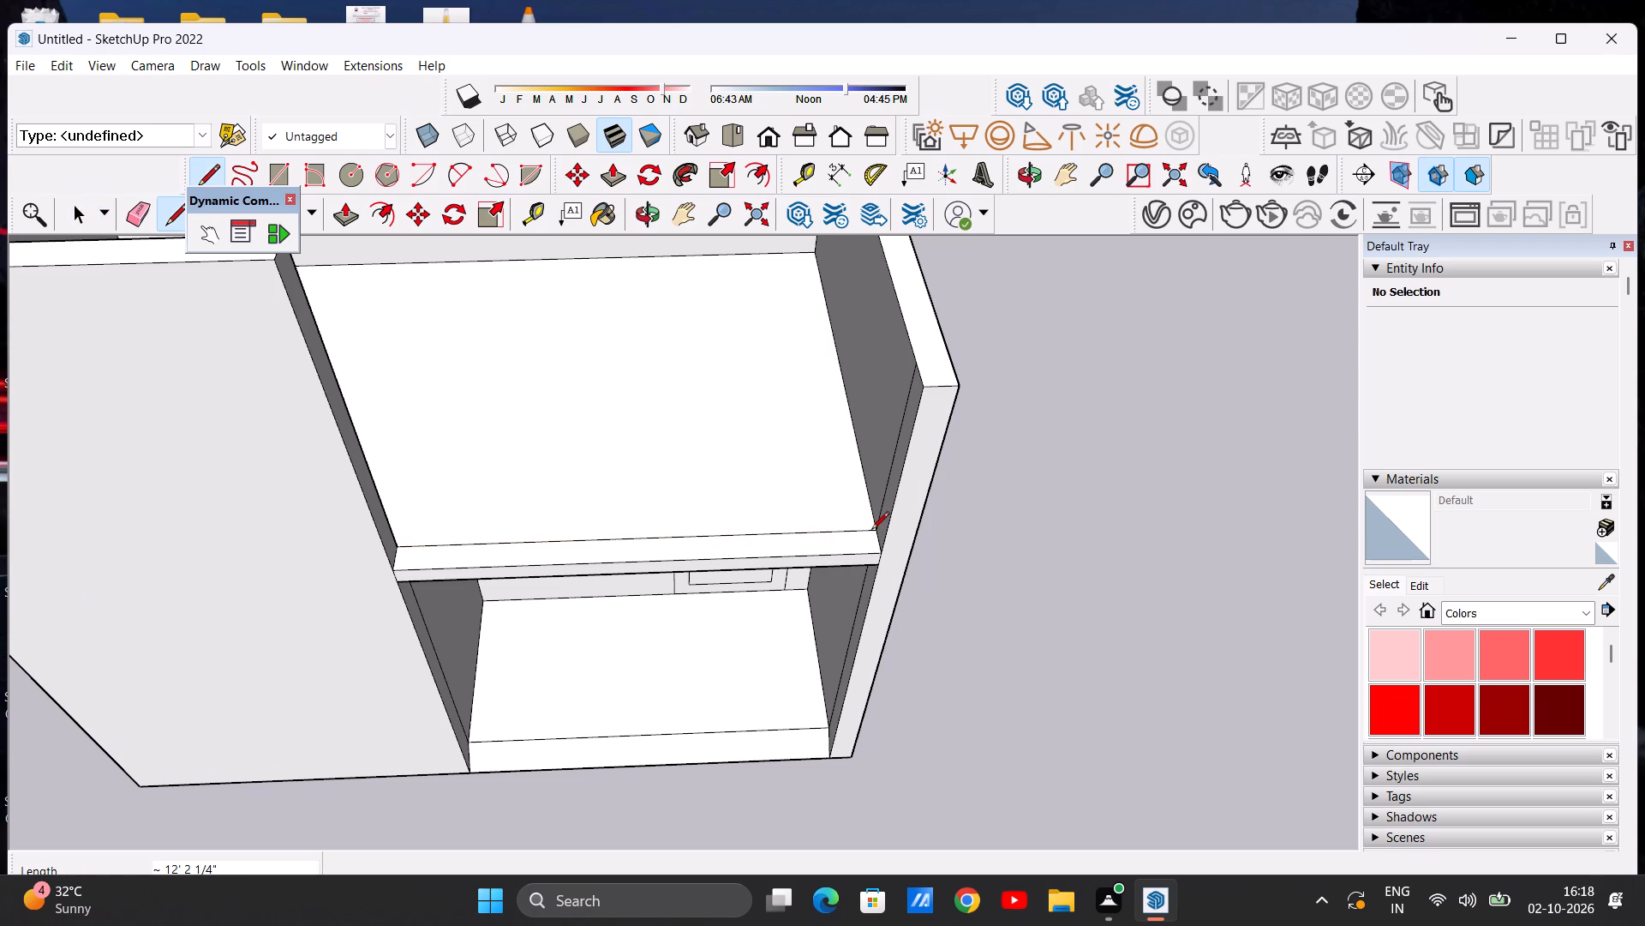
key("space")
Examine the front elevation's proportions, including the tall wall section, porch and roof slab, from the front and side.
middle_click_drag(849, 532, 869, 517)
scroll(870, 577, "down", 5)
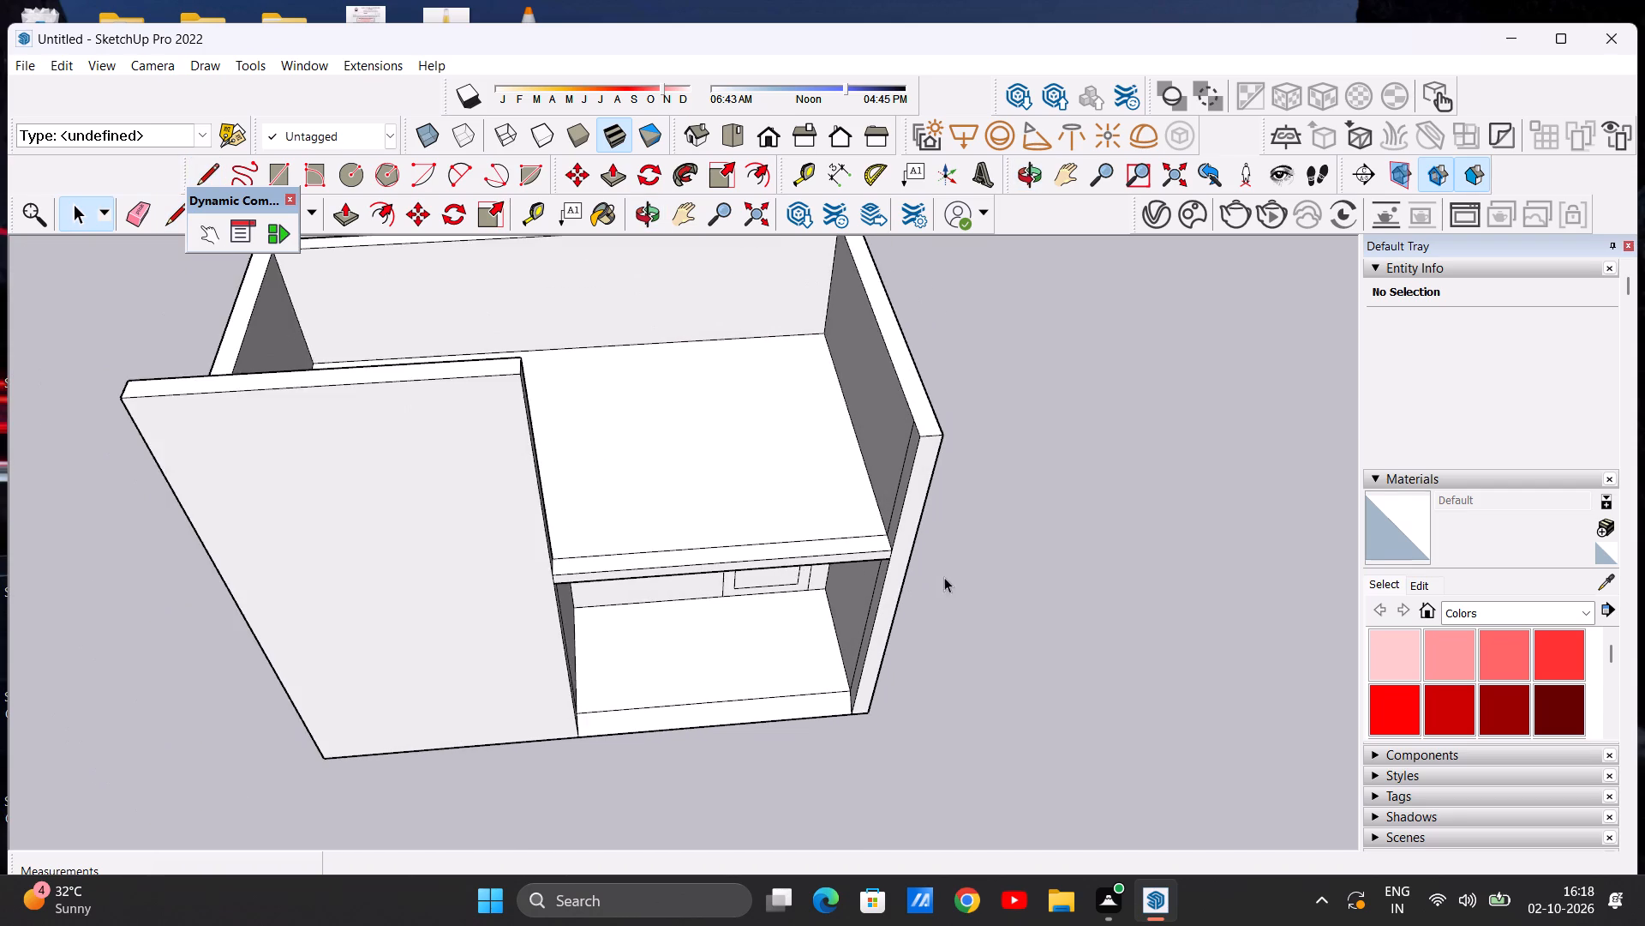
scroll(944, 577, "down", 3)
scroll(798, 558, "down", 4)
middle_click_drag(778, 622, 740, 391)
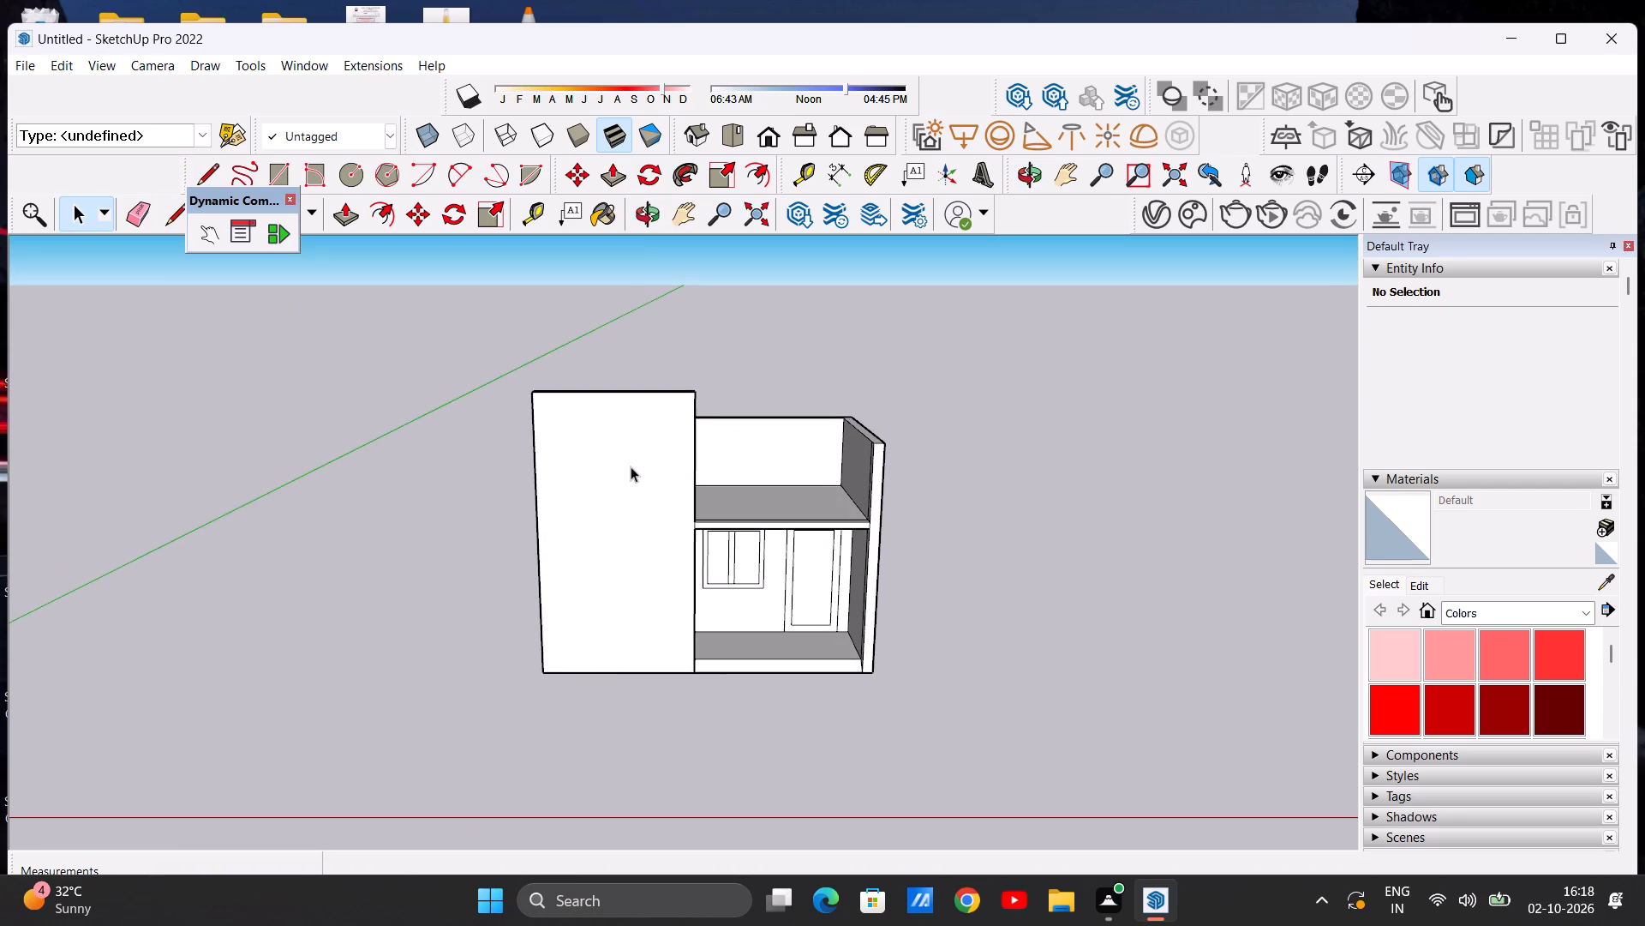
scroll(631, 466, "up", 2)
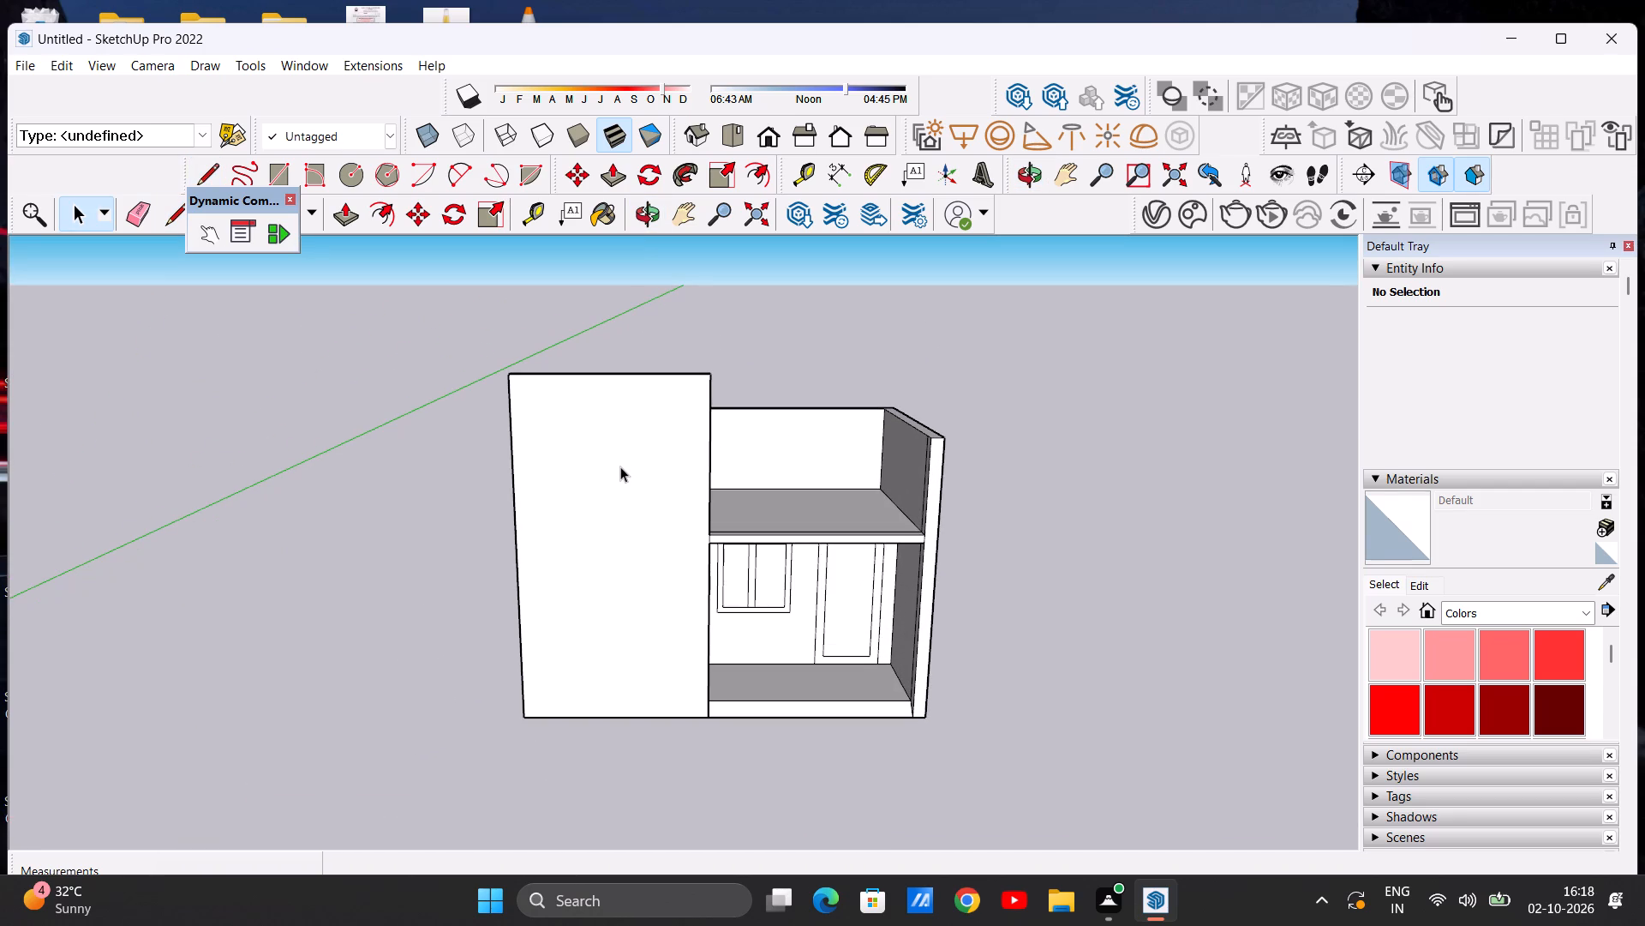
scroll(627, 468, "down", 2)
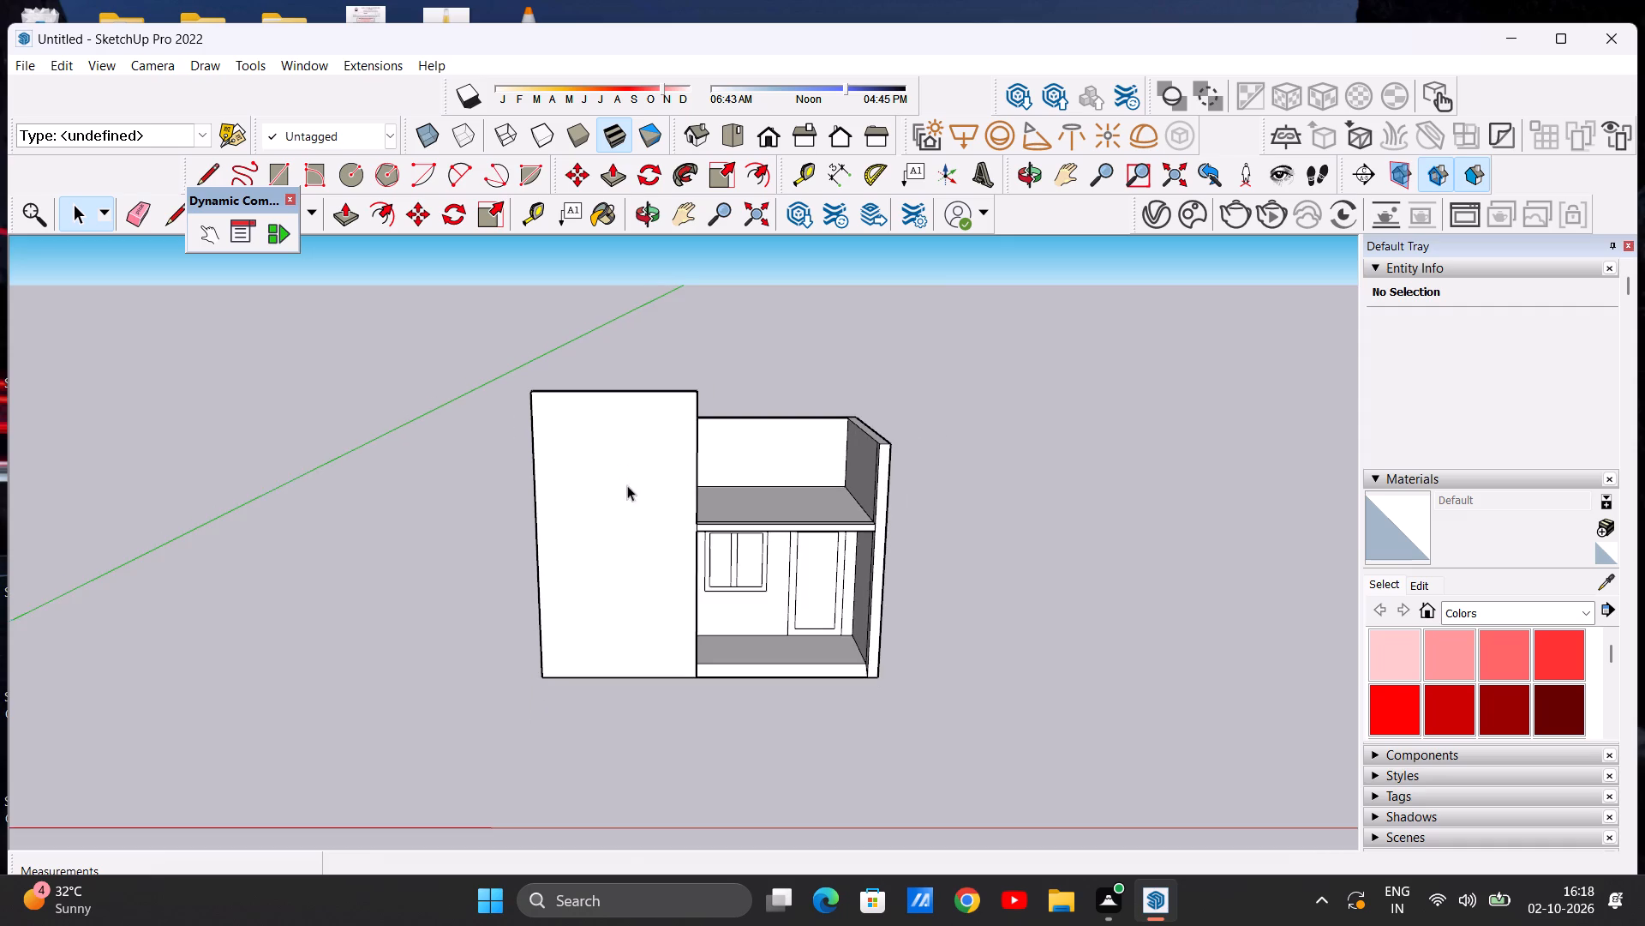
middle_click_drag(621, 510, 623, 450)
scroll(648, 420, "up", 5)
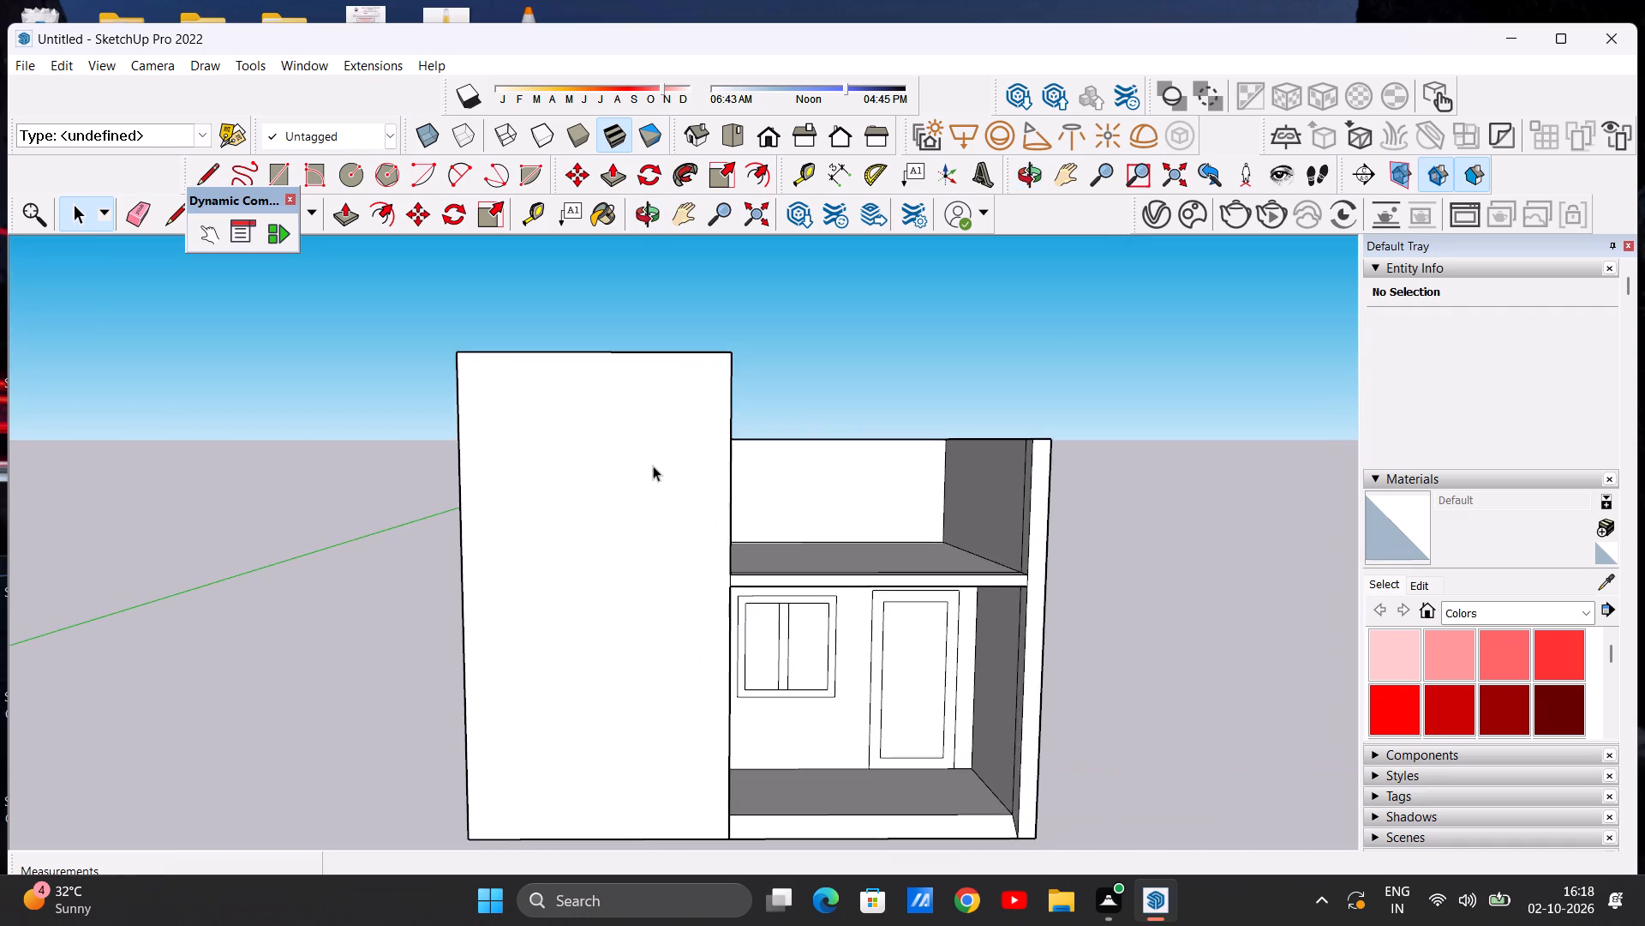
scroll(666, 476, "down", 3)
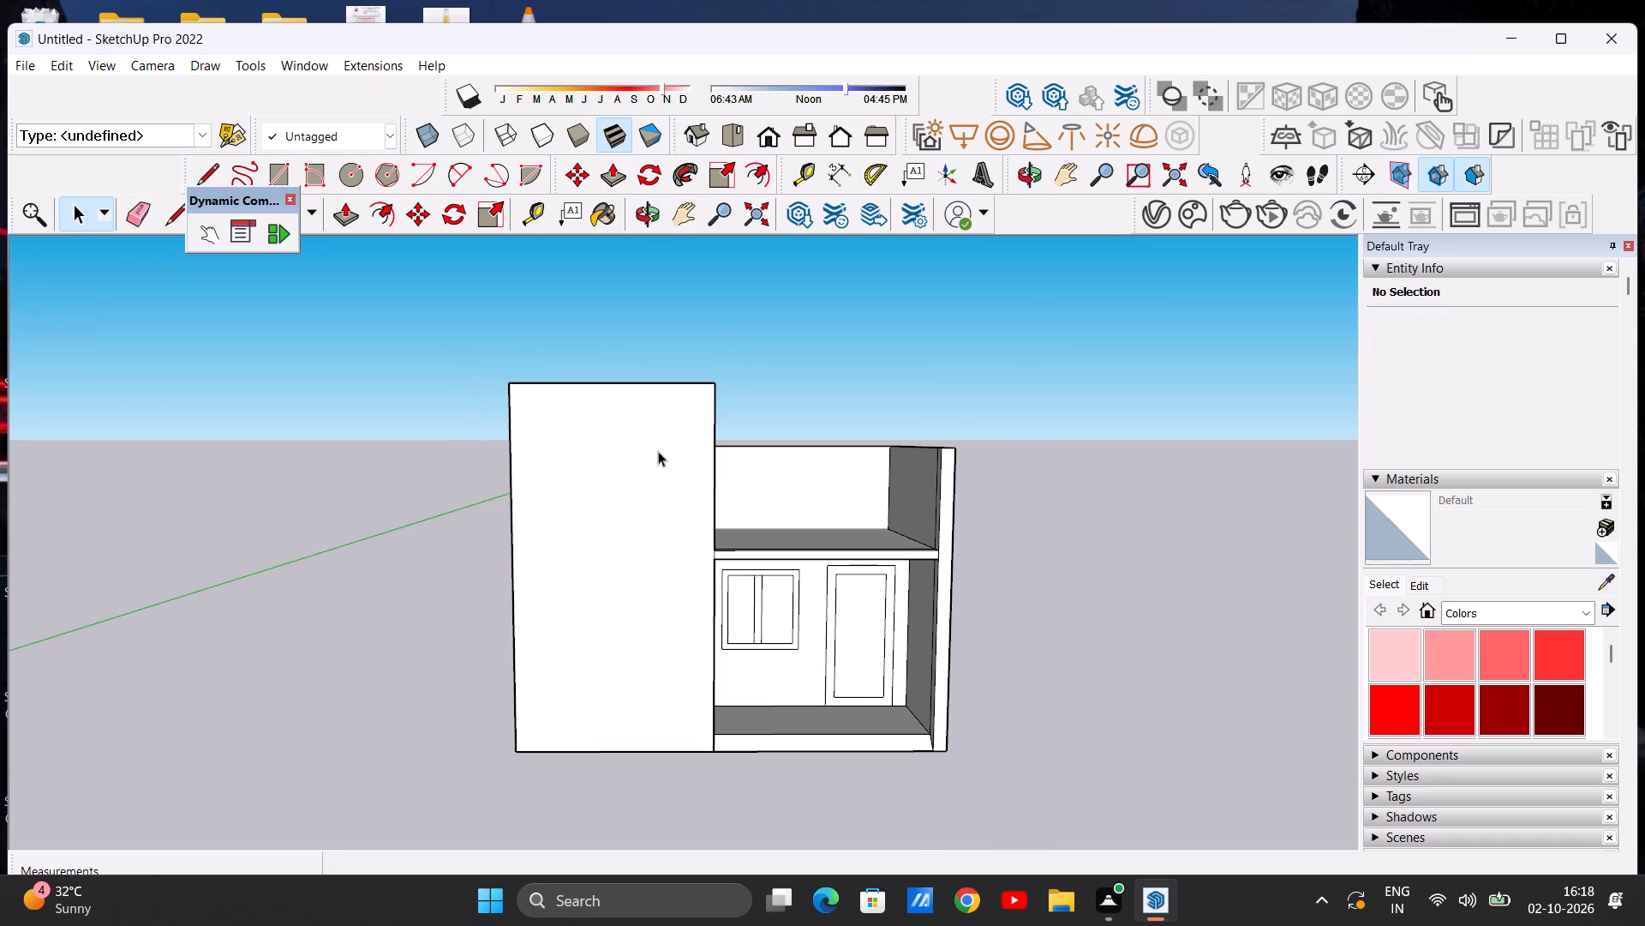
scroll(697, 479, "down", 2)
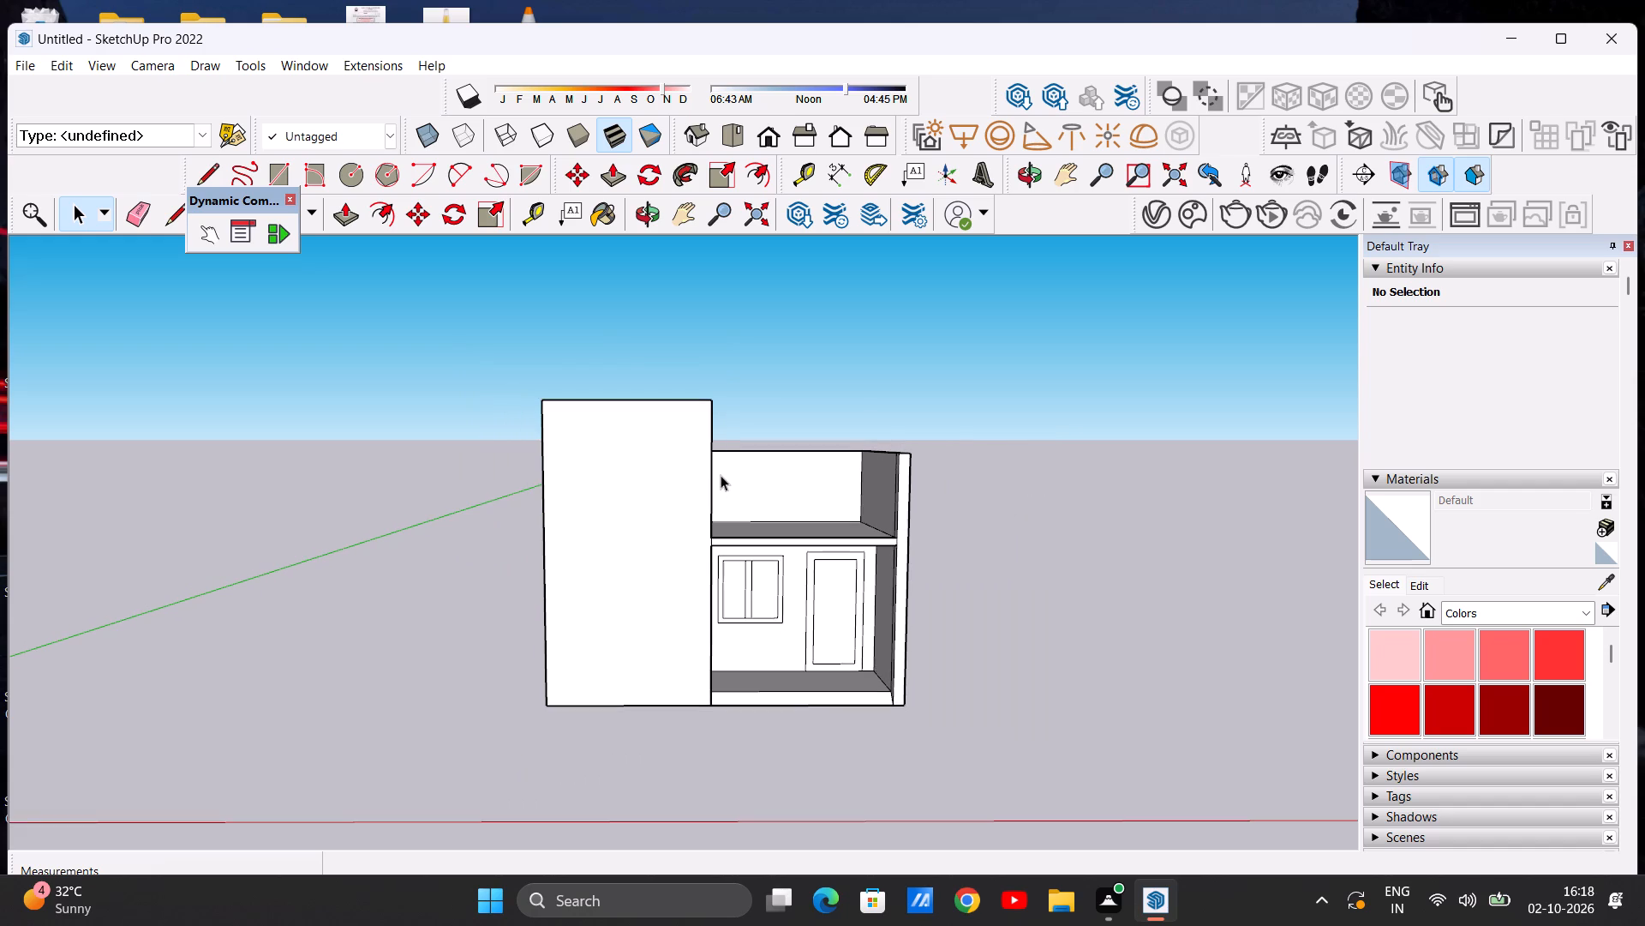
scroll(720, 474, "up", 2)
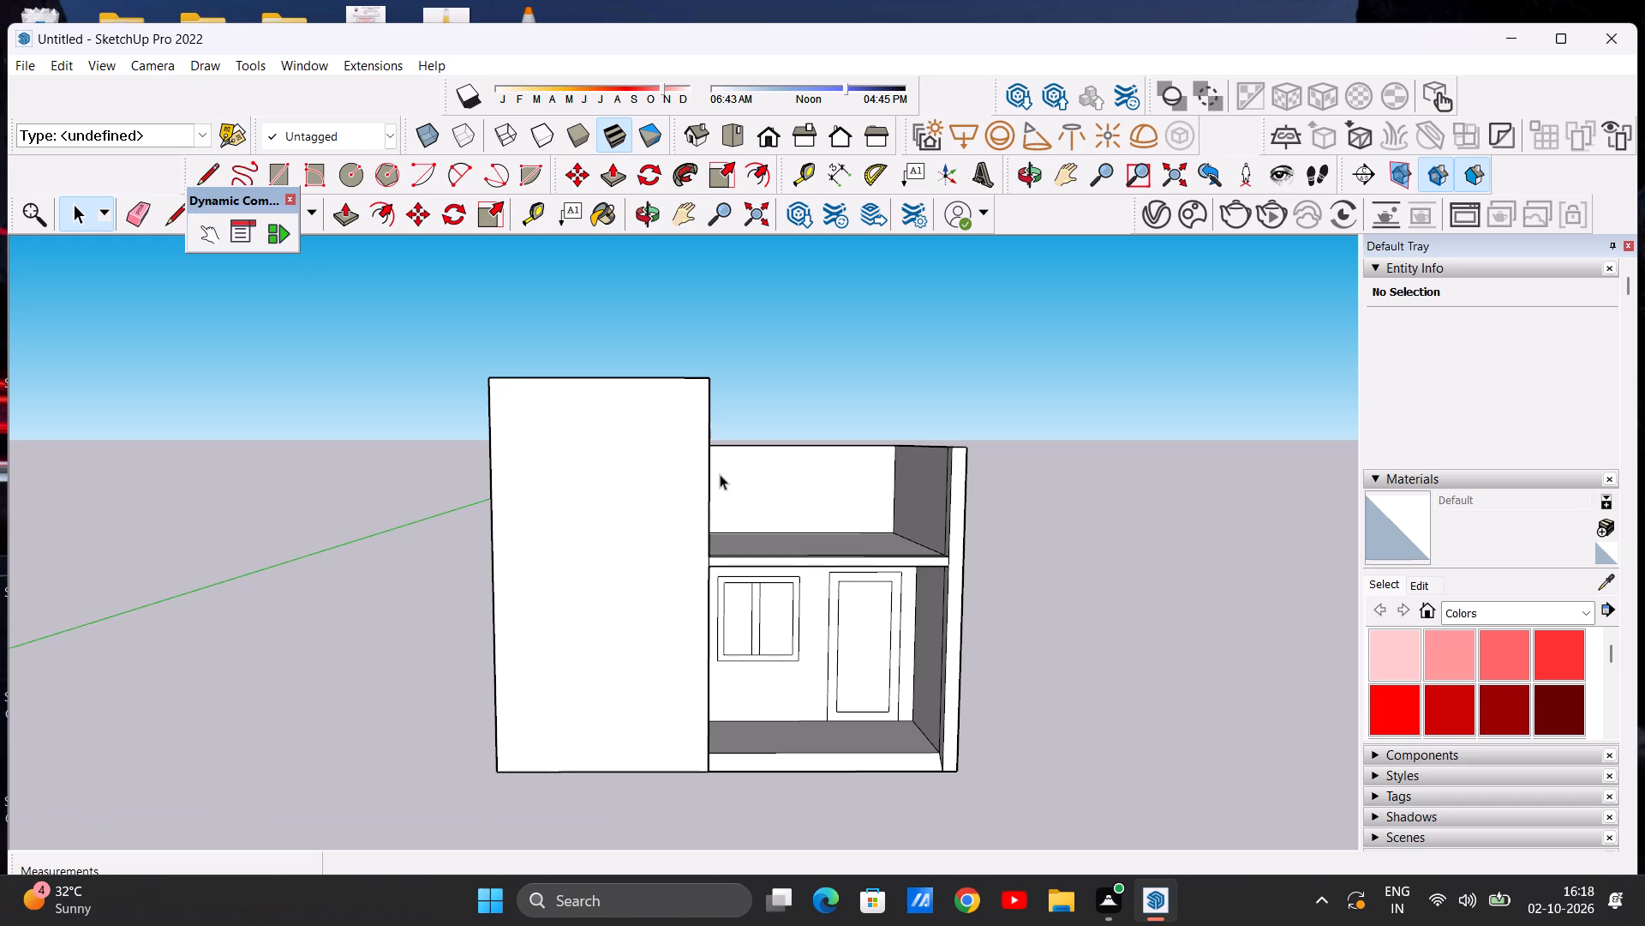
scroll(717, 484, "down", 9)
scroll(769, 490, "up", 6)
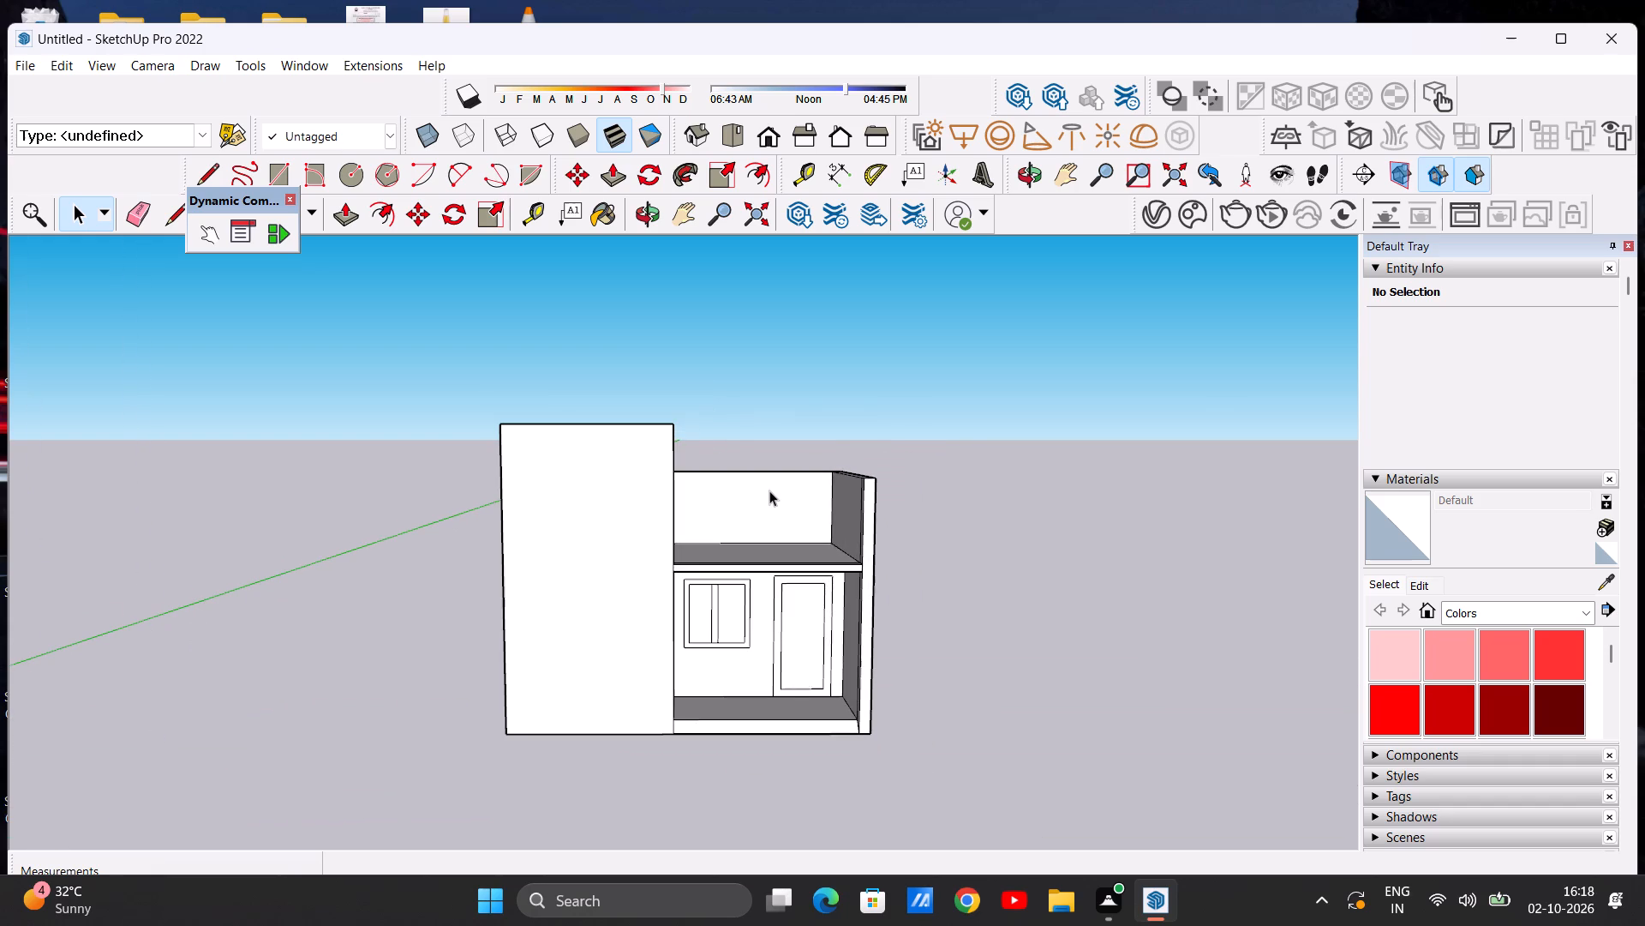
scroll(750, 497, "up", 1)
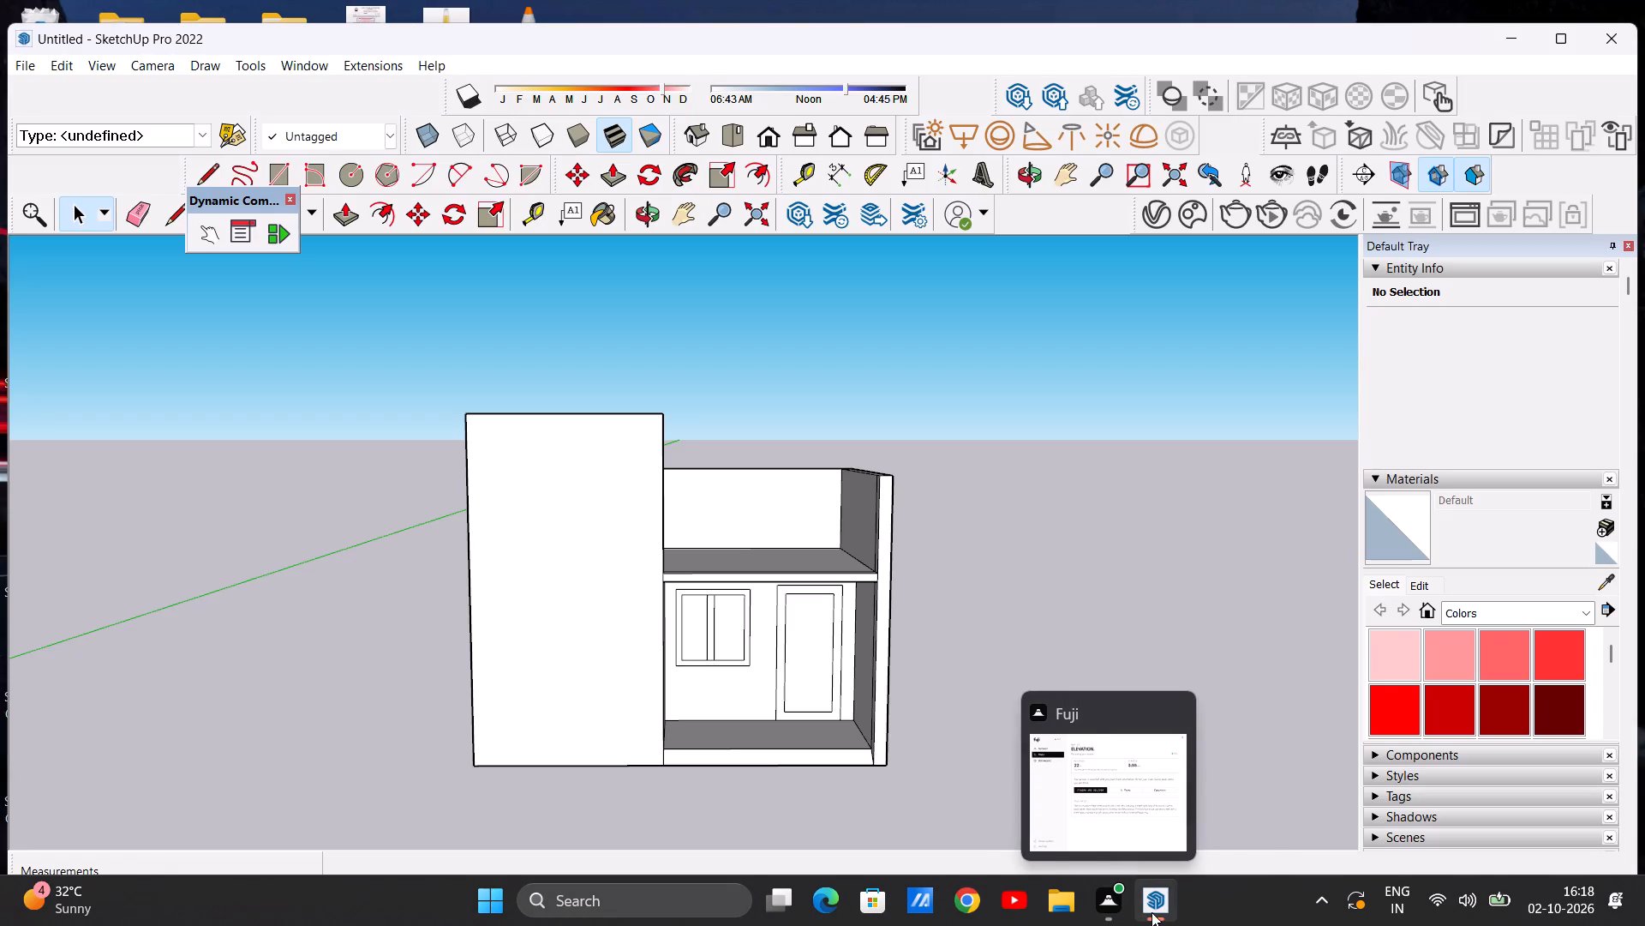
left_click(1147, 817)
scroll(838, 585, "down", 4)
scroll(661, 554, "up", 2)
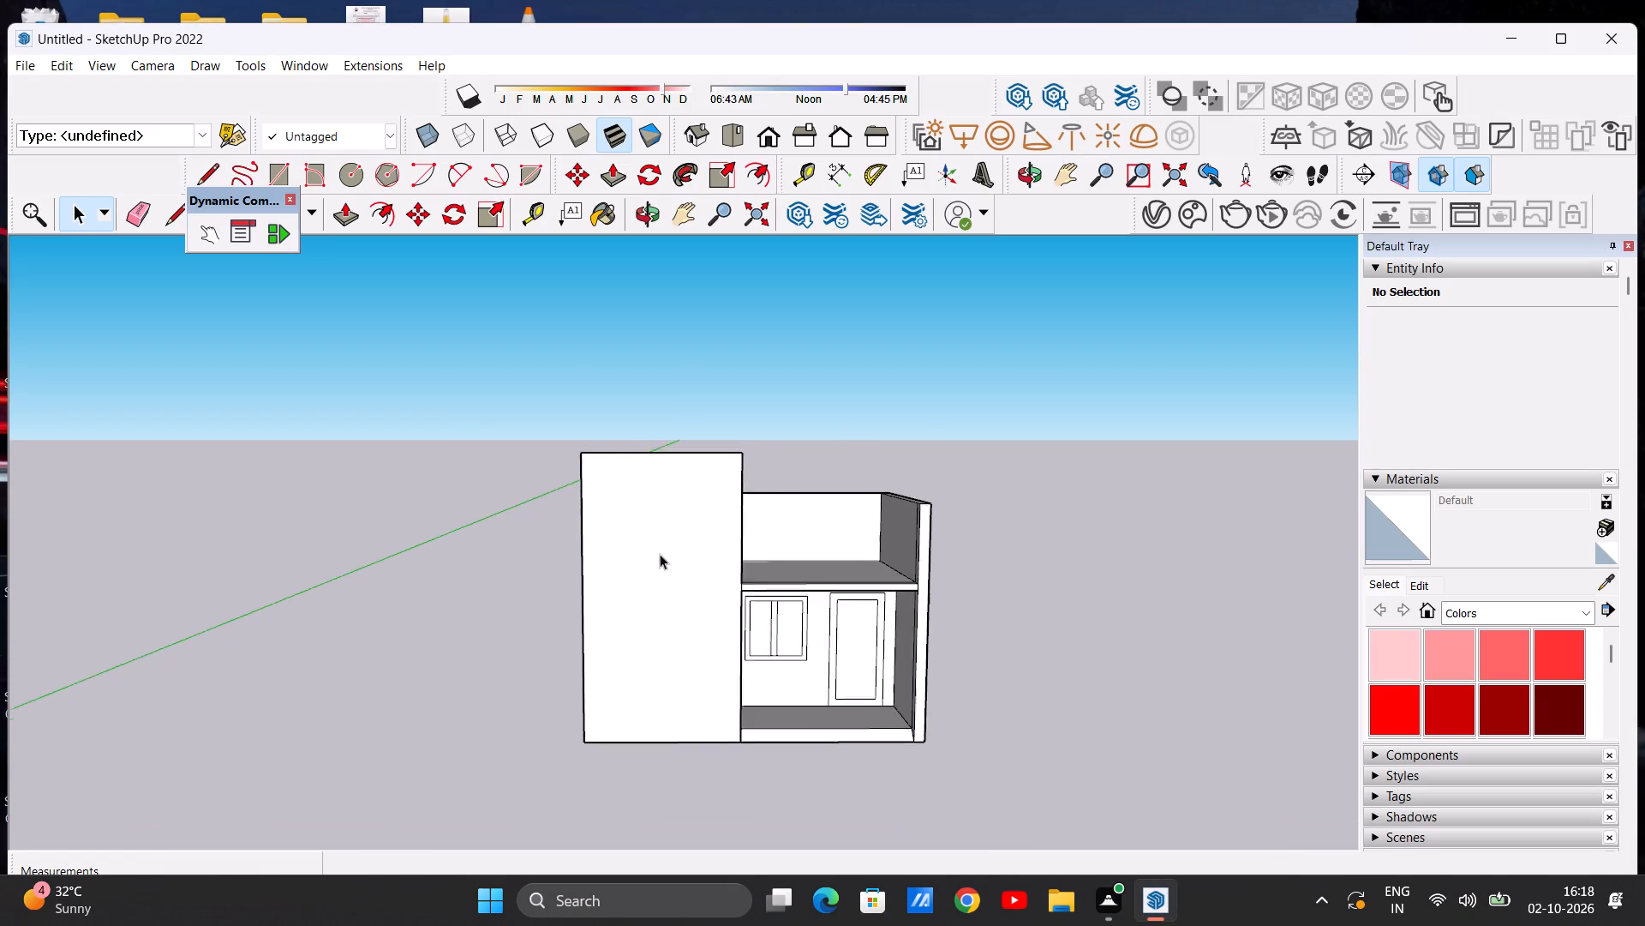
scroll(660, 554, "up", 3)
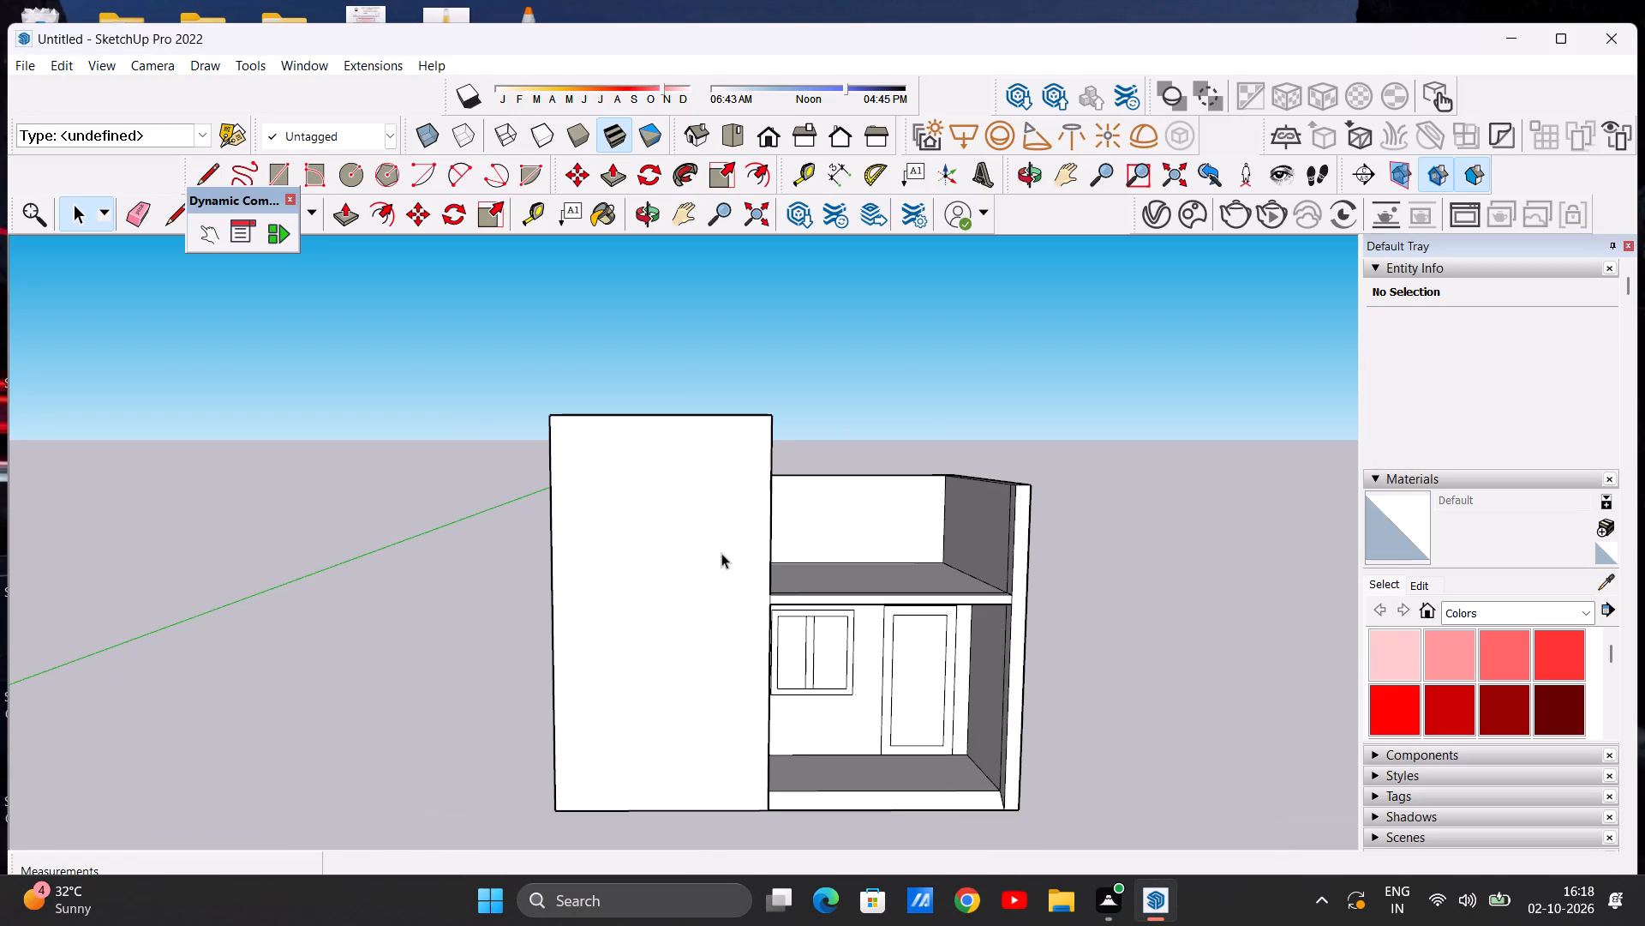
scroll(721, 553, "down", 8)
scroll(811, 563, "up", 1)
middle_click_drag(869, 591, 844, 591)
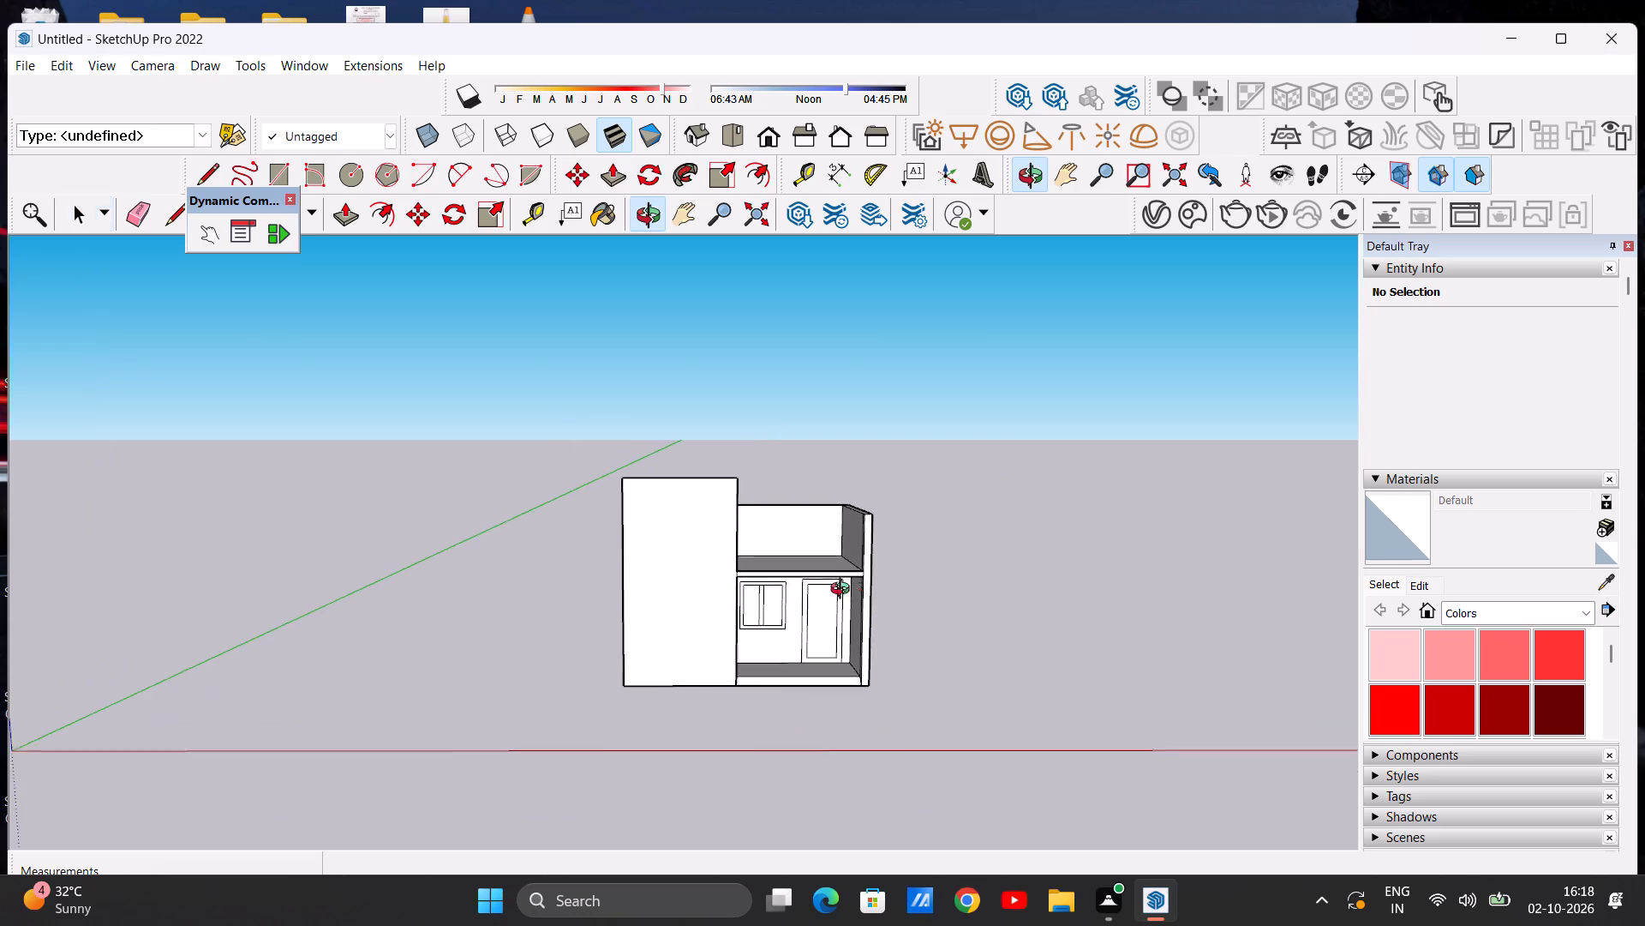
middle_click_drag(844, 591, 508, 538)
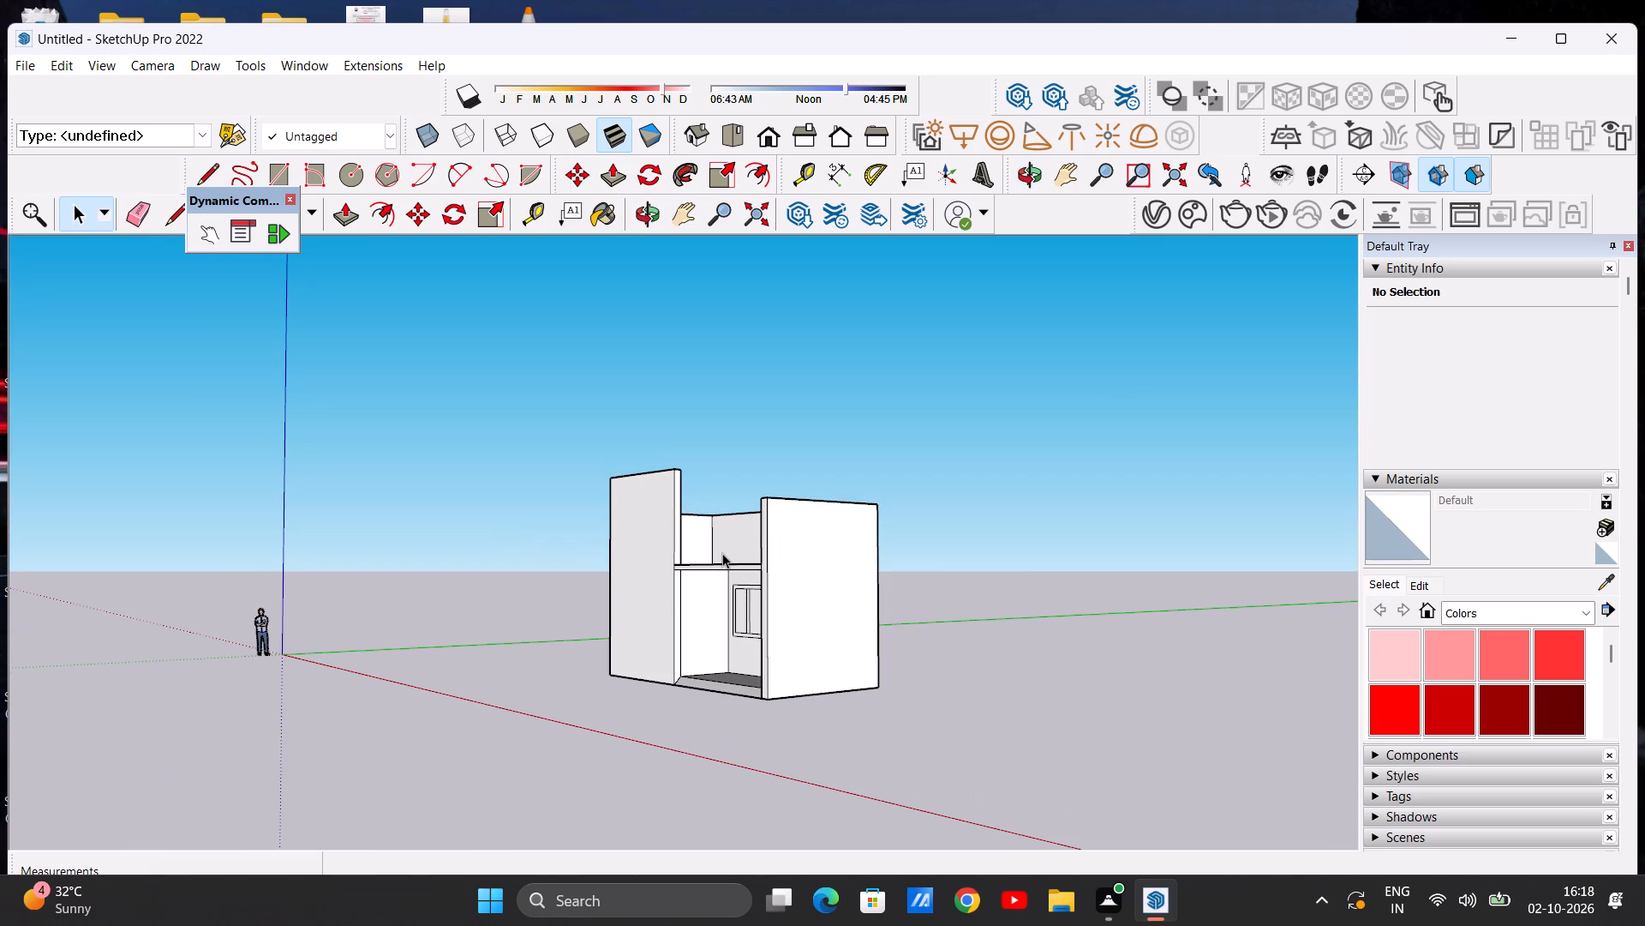
Undo the recent edits back to the plain roof slab, removing the taller front wall section and the upper walls.
middle_click_drag(739, 550, 871, 675)
scroll(871, 675, "up", 1)
scroll(794, 534, "up", 5)
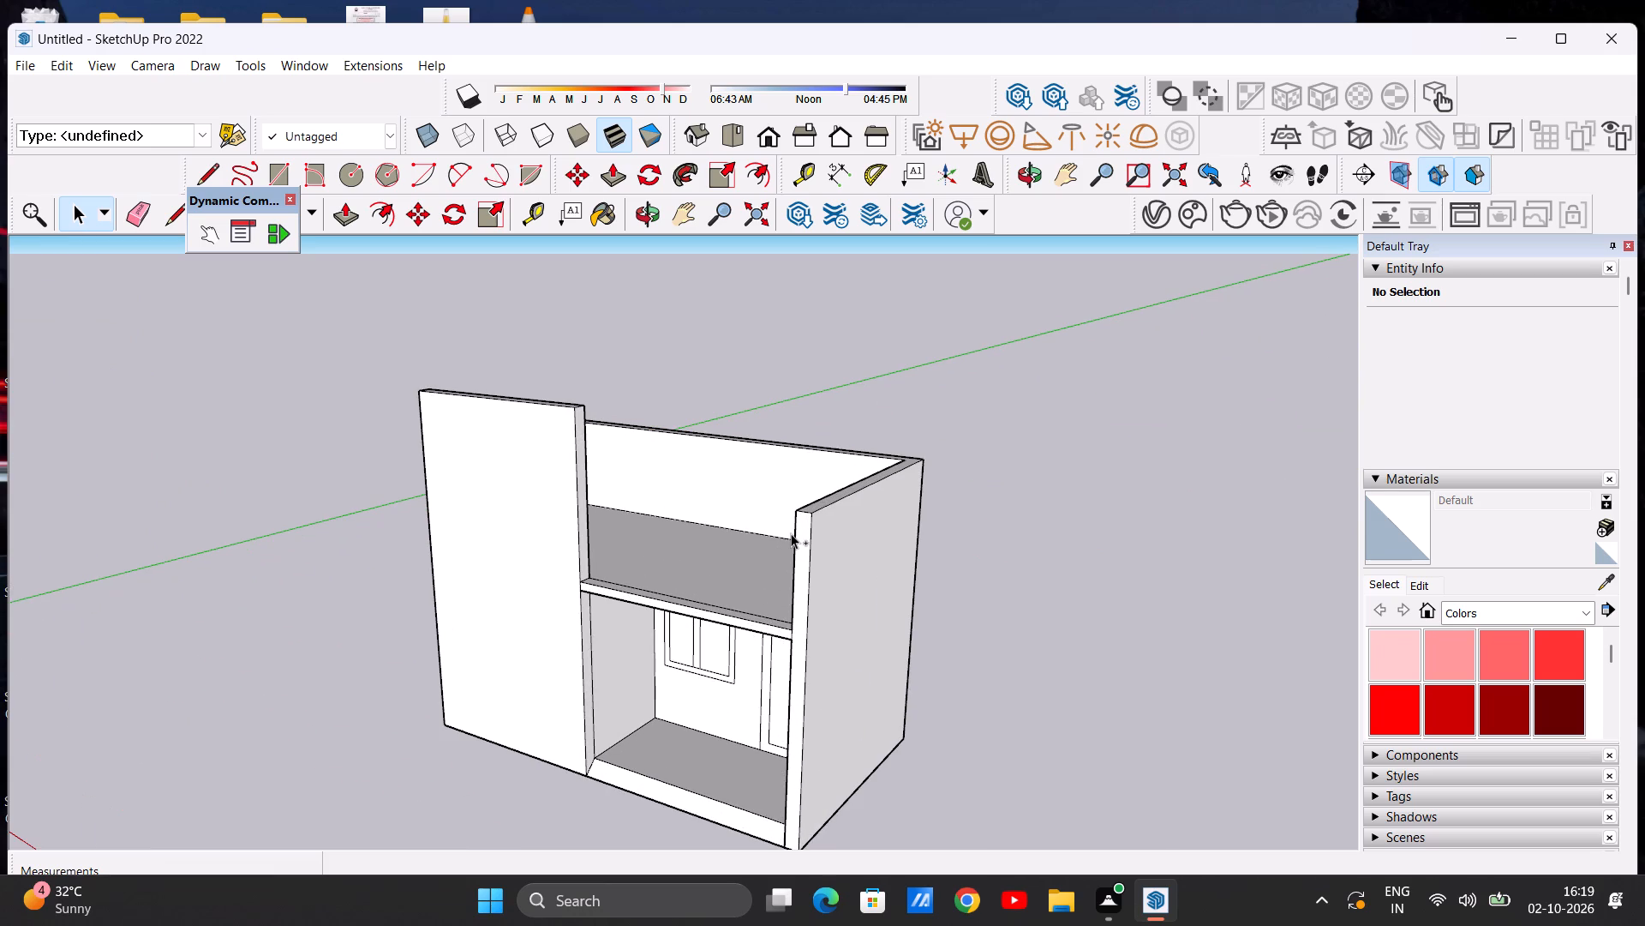
key("ctrl+z")
key("ctrl+z")
key("ctrl+z")
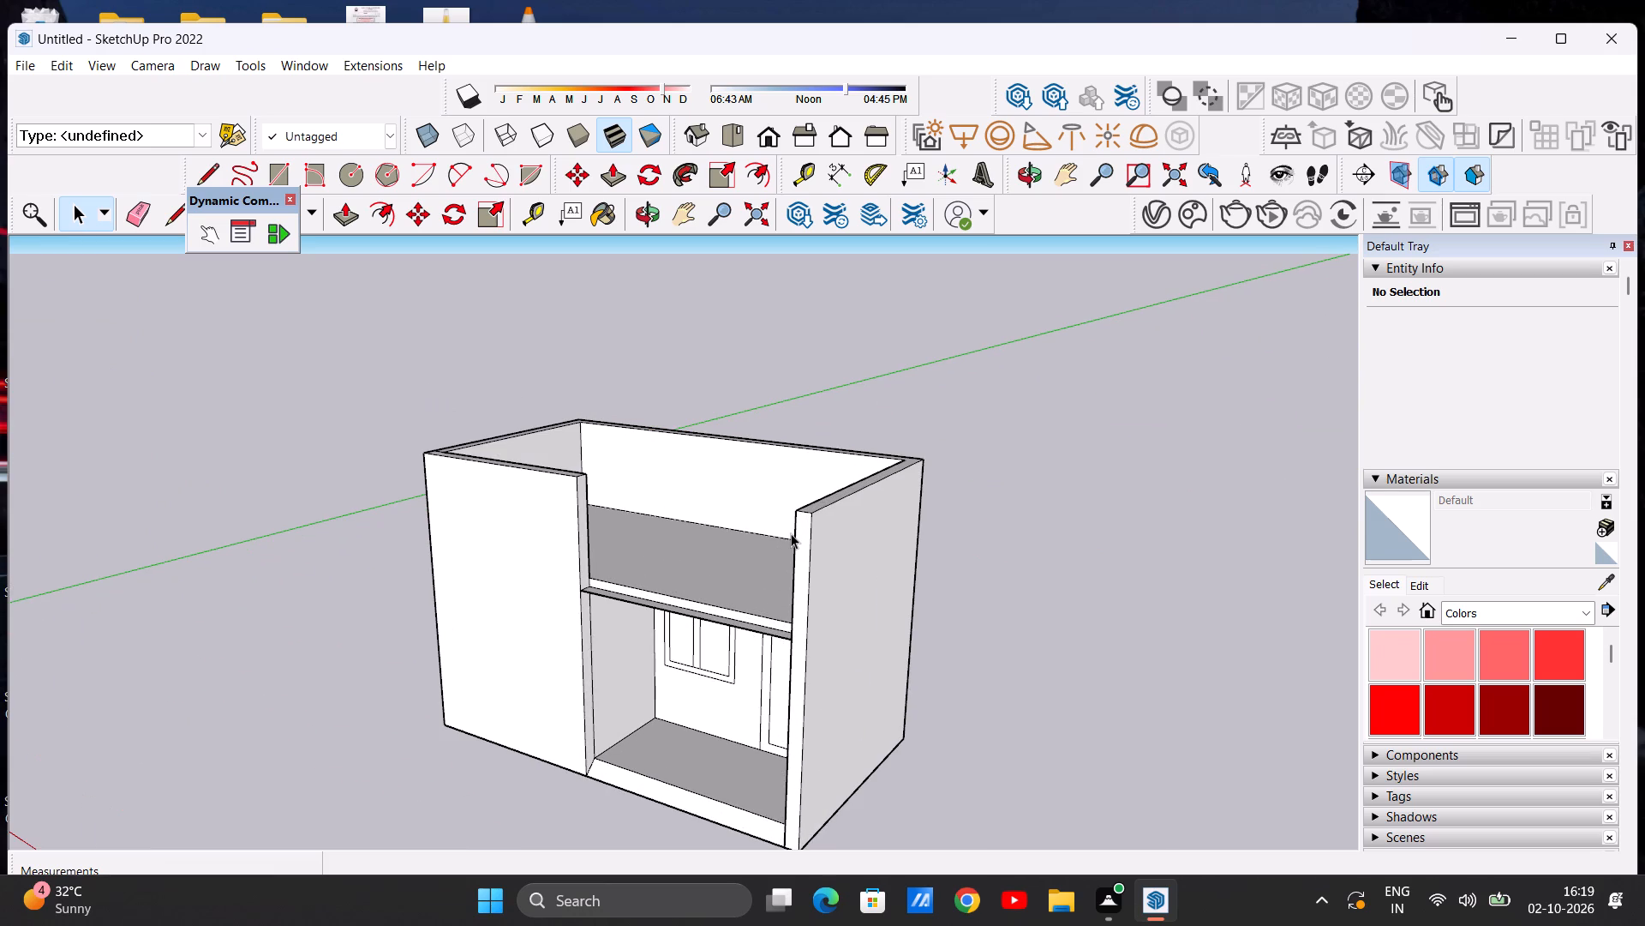
key("ctrl+z")
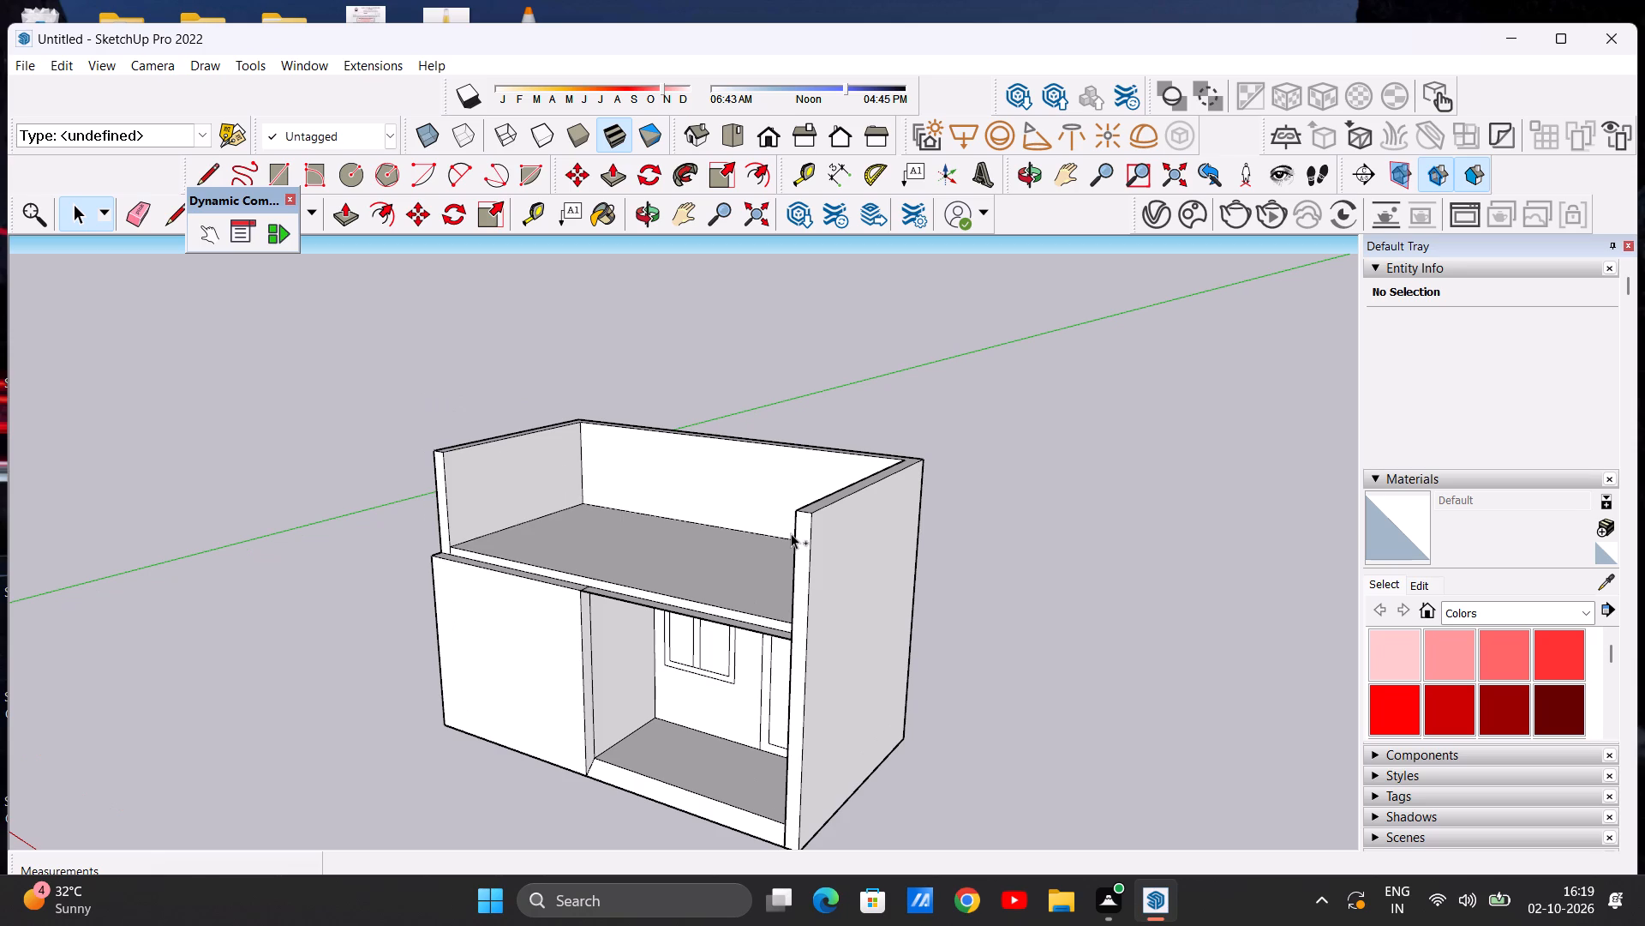
key("ctrl+z")
key("ctrl+z")
key("ctrl+z")
key("space")
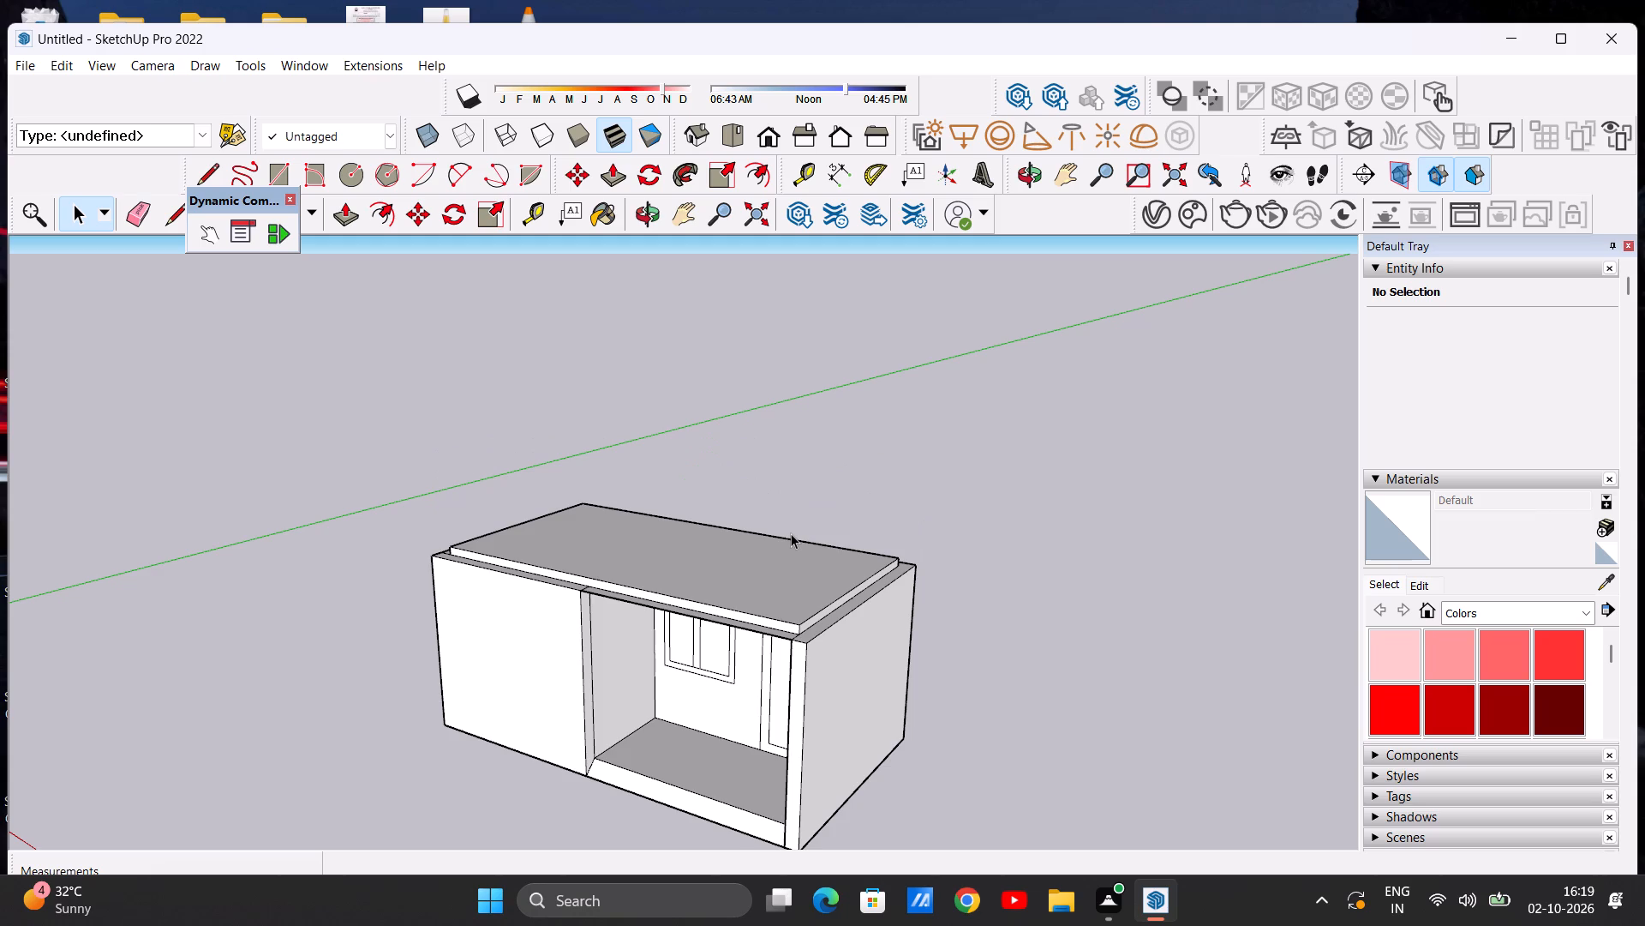
Push/Pull the wall-top strip around the roof slab's sides and back 6' upward to form the upper walls.
middle_click_drag(790, 533, 796, 670)
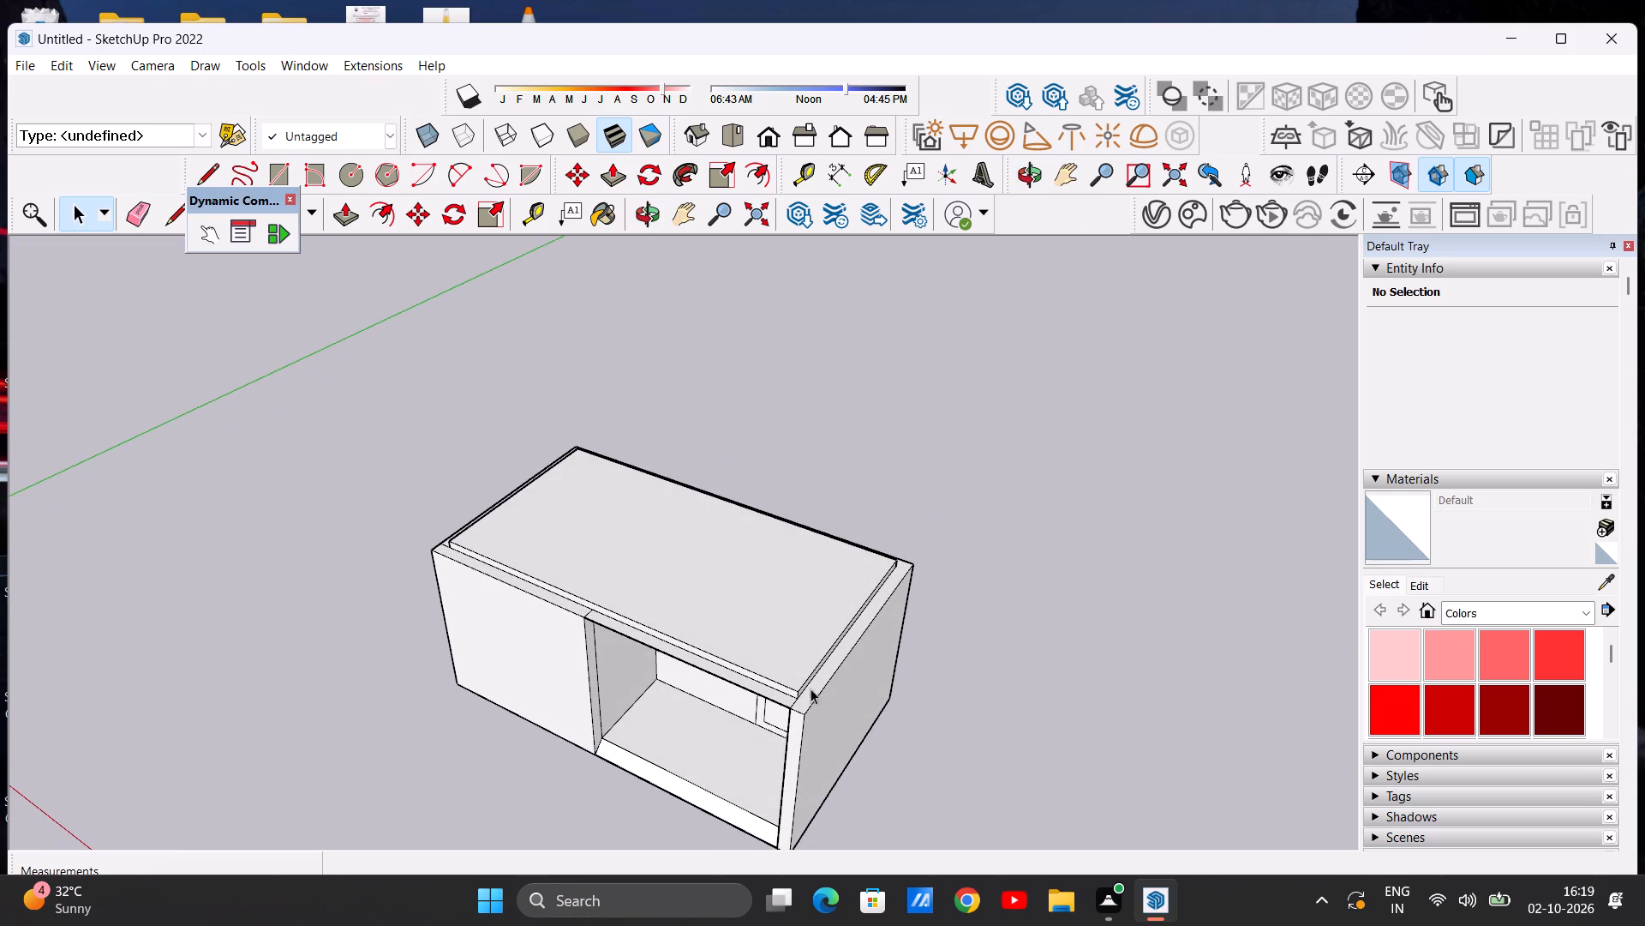
scroll(811, 703, "up", 6)
scroll(823, 688, "down", 3)
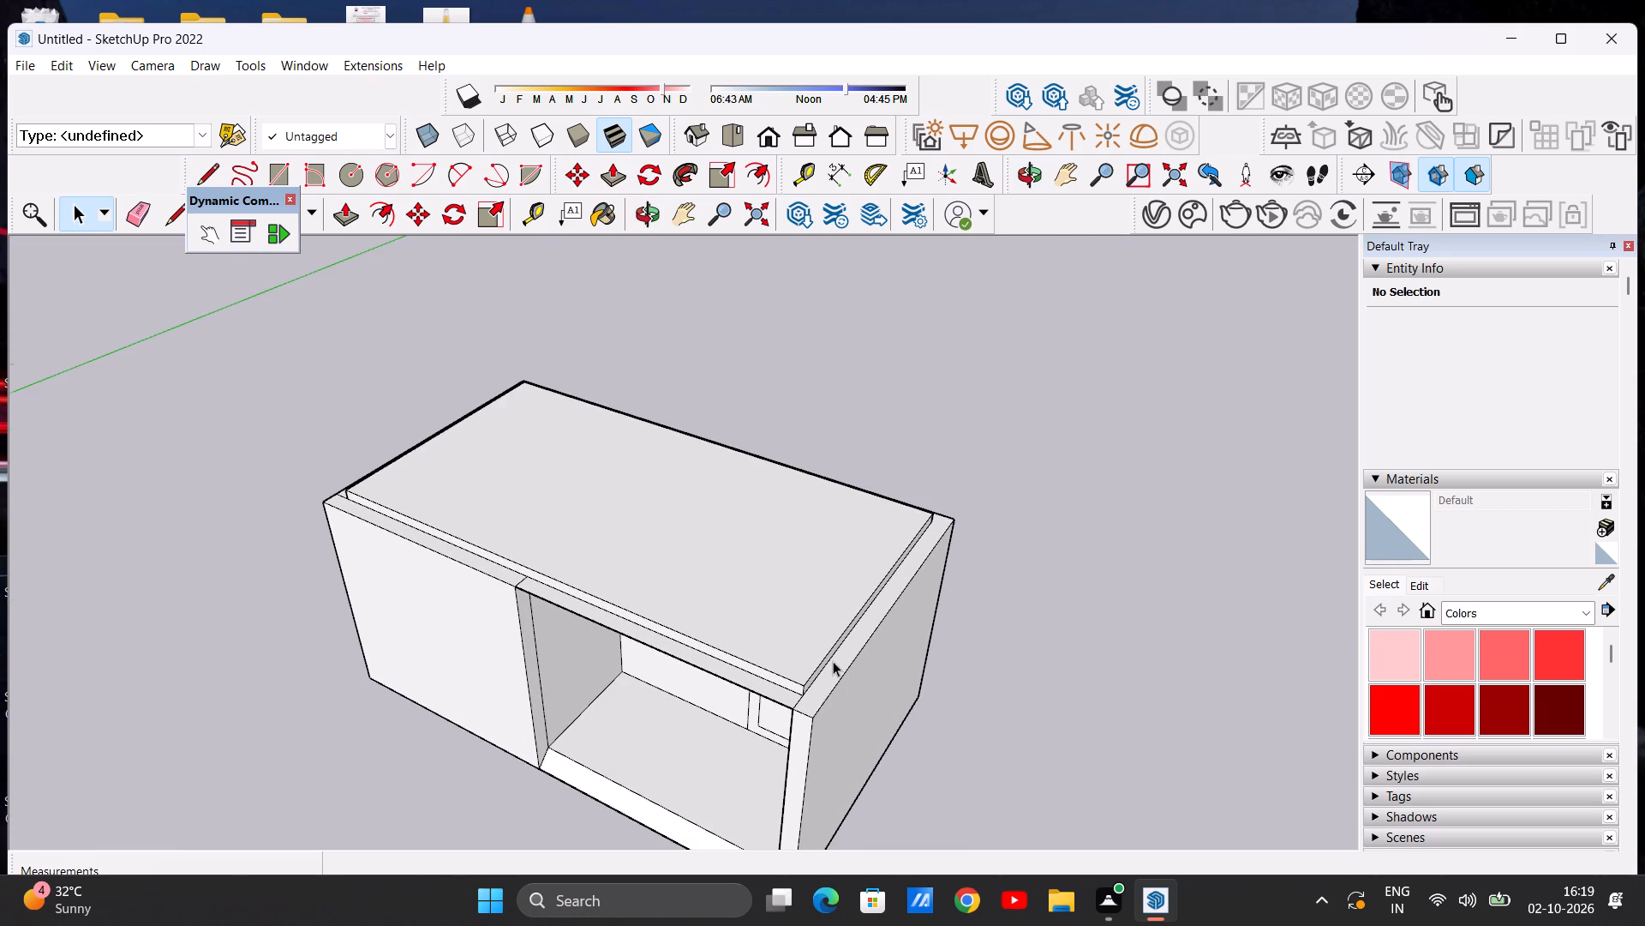
scroll(833, 661, "up", 2)
key("p")
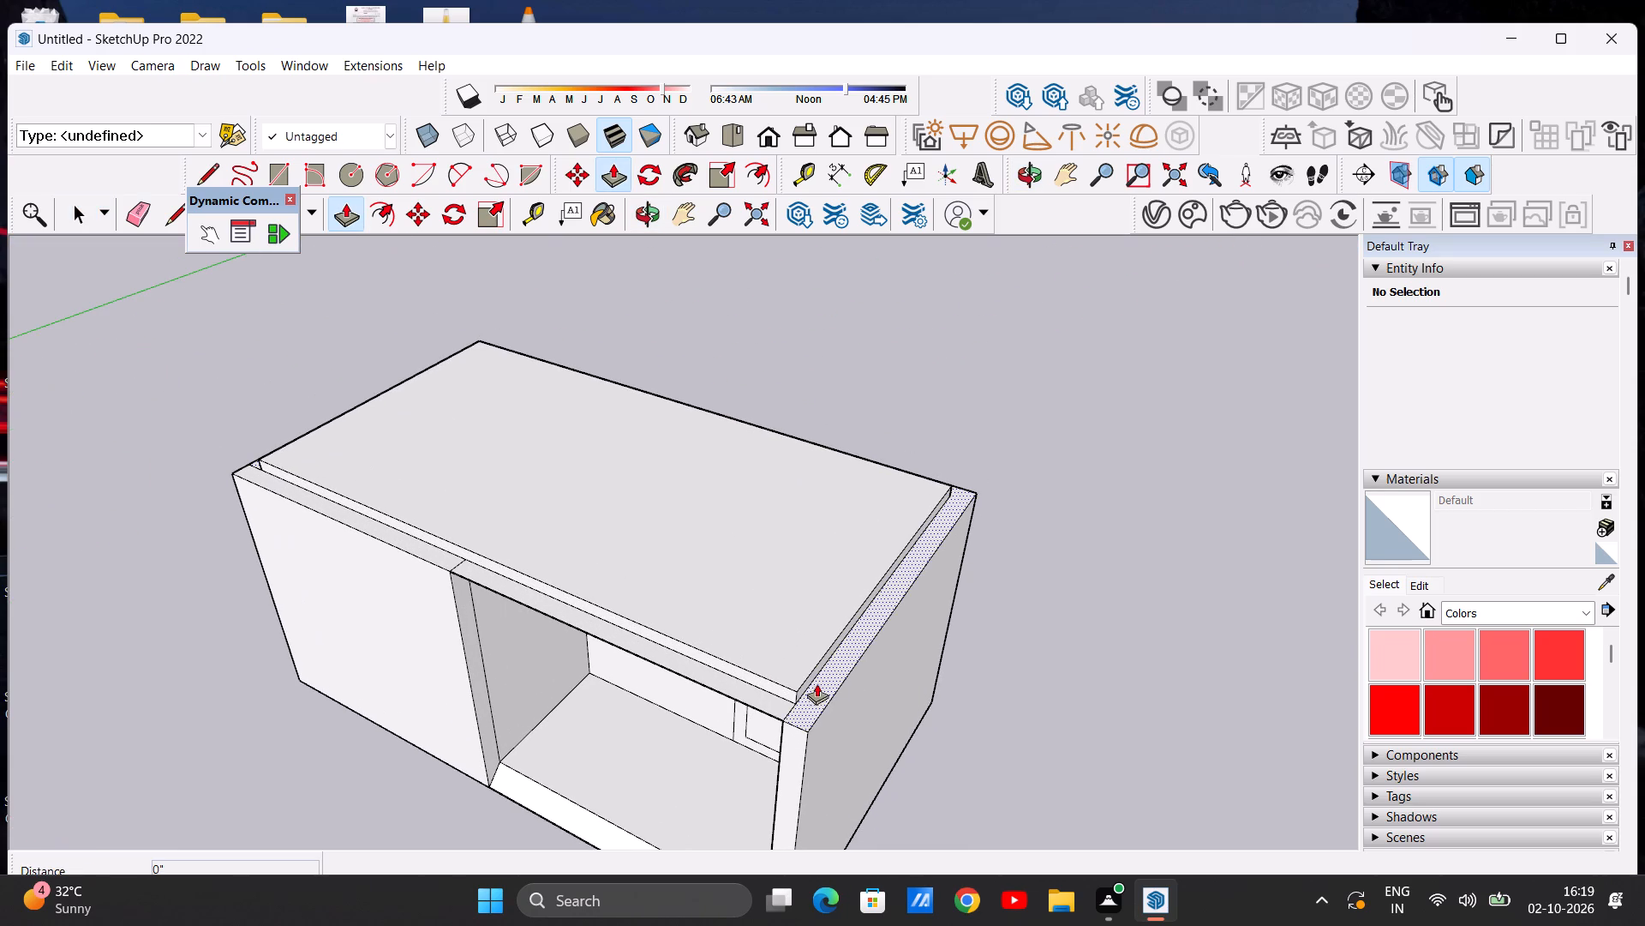
left_click(817, 686)
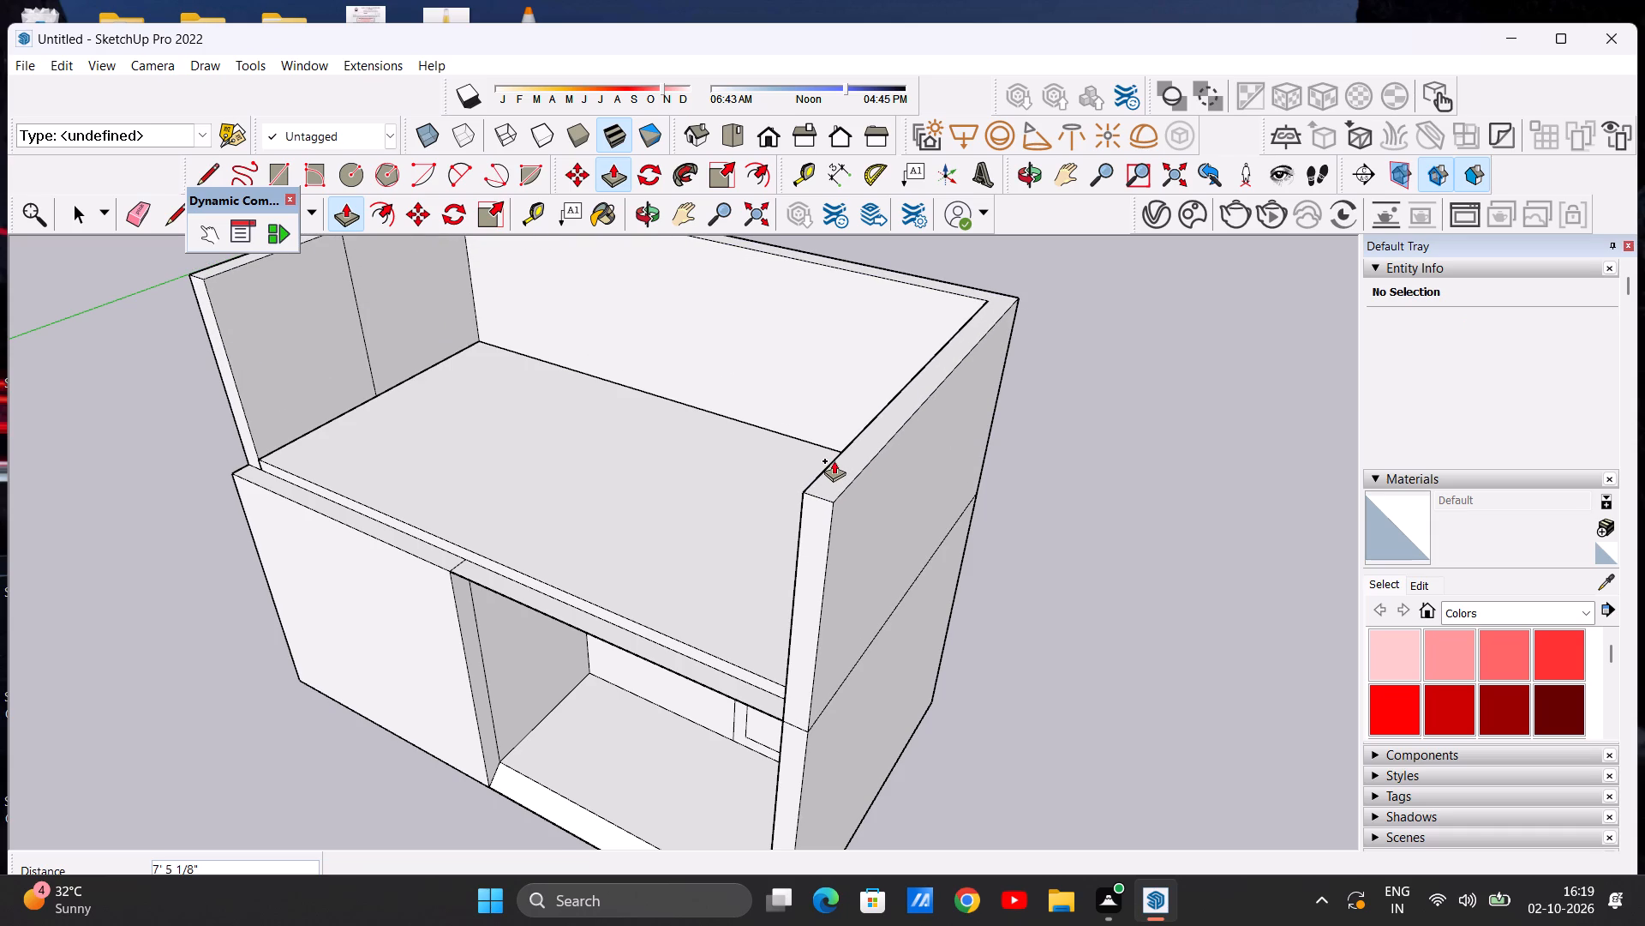
type("6'")
key("Return")
key("space")
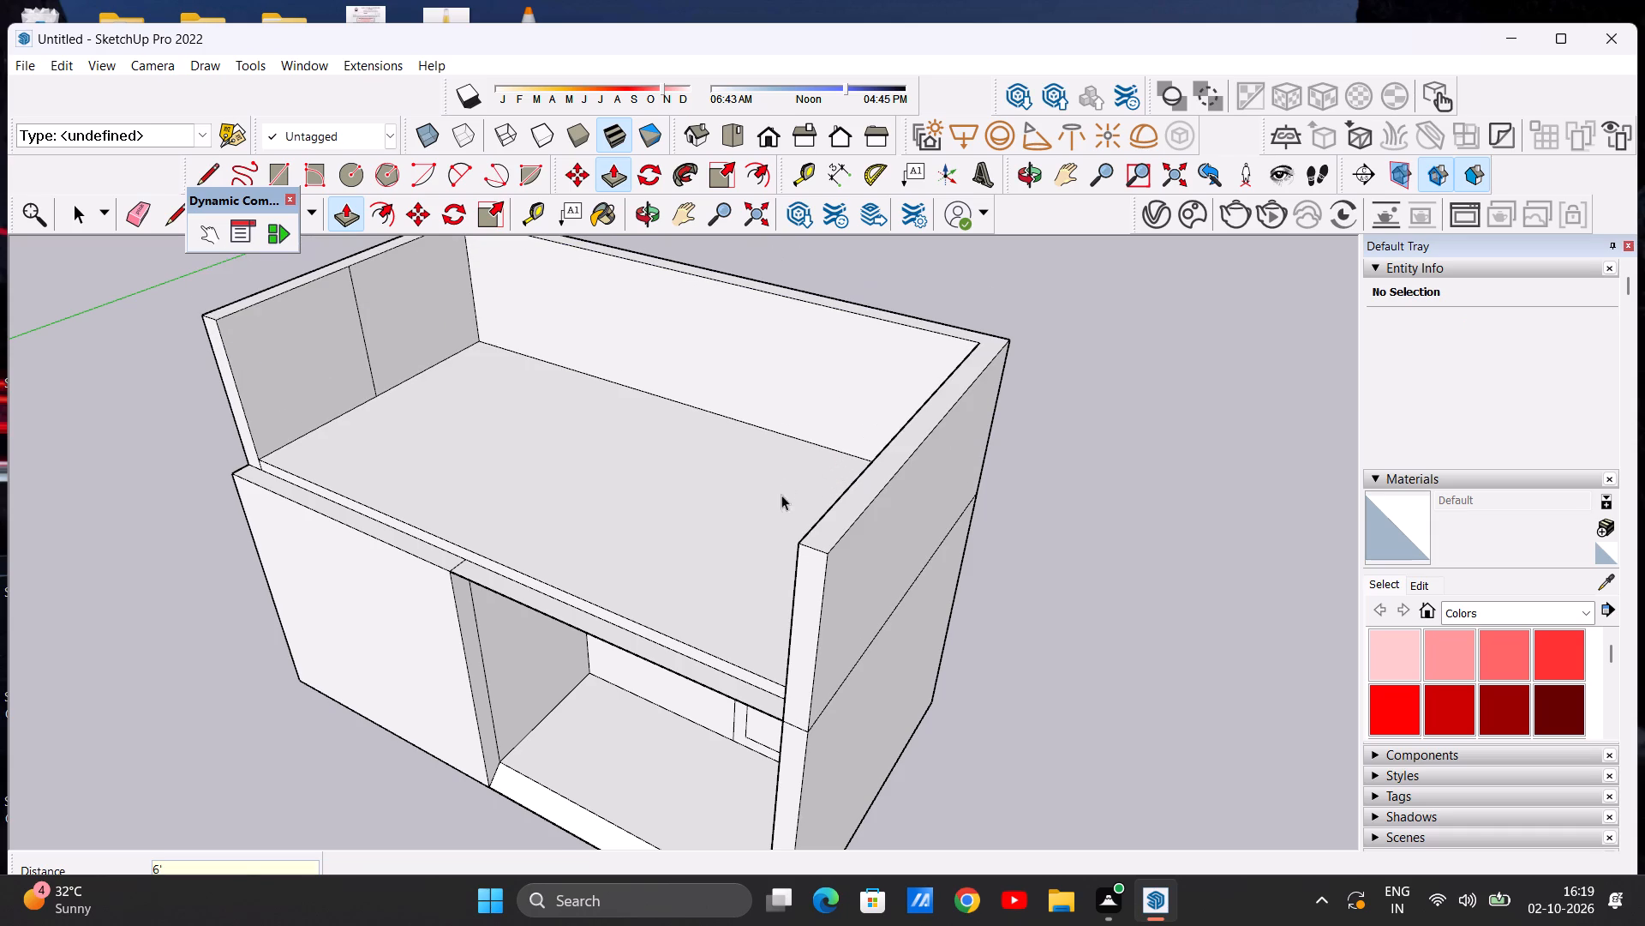
Erase the vertical seam line on the inner face of each upper side wall.
scroll(801, 503, "down", 7)
middle_click_drag(518, 505, 745, 362)
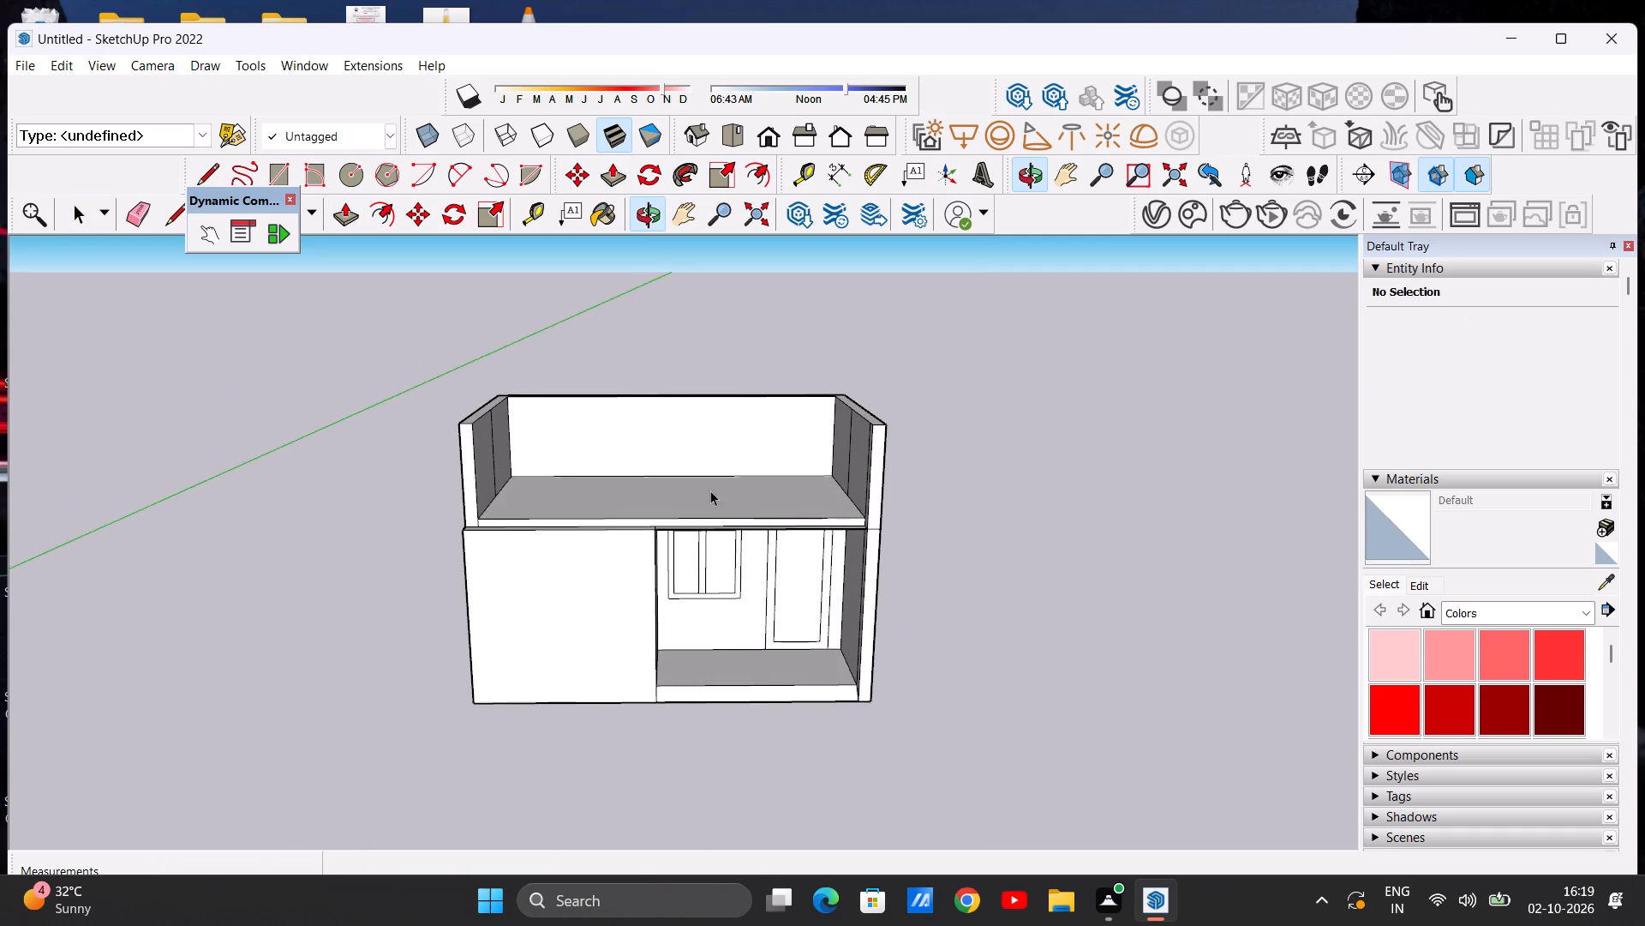
scroll(696, 516, "up", 3)
middle_click_drag(589, 636, 582, 736)
scroll(587, 713, "down", 1)
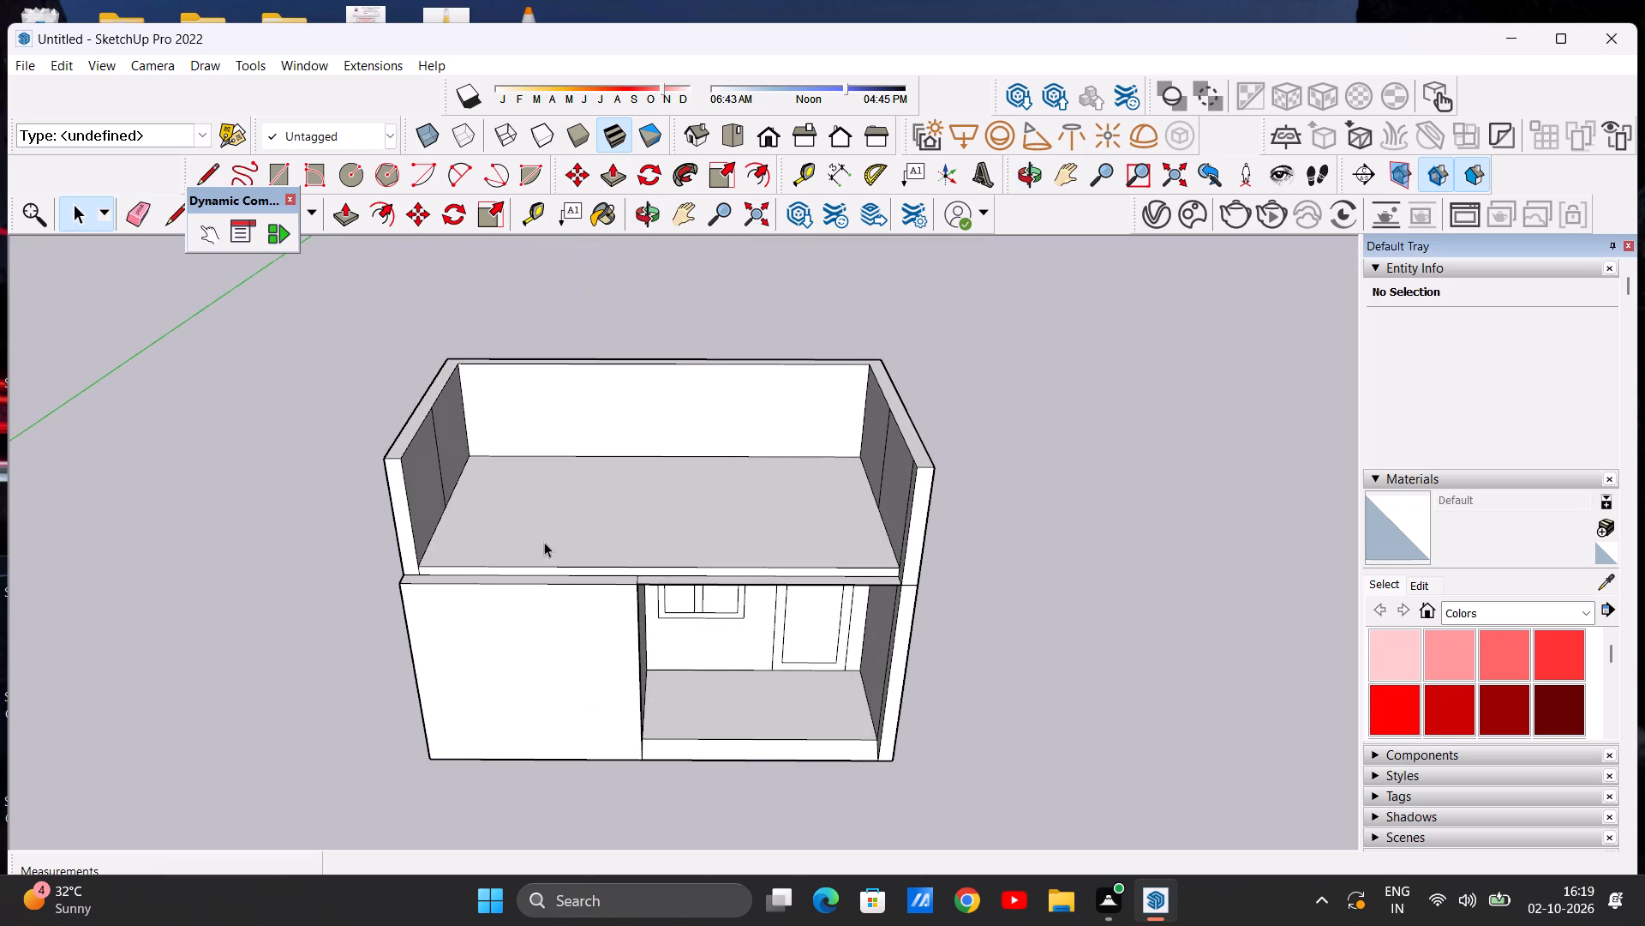
scroll(526, 532, "up", 3)
key("e")
scroll(680, 473, "down", 1)
middle_click_drag(680, 474, 406, 487)
scroll(505, 379, "up", 12)
left_click_drag(578, 366, 530, 388)
left_click(561, 353)
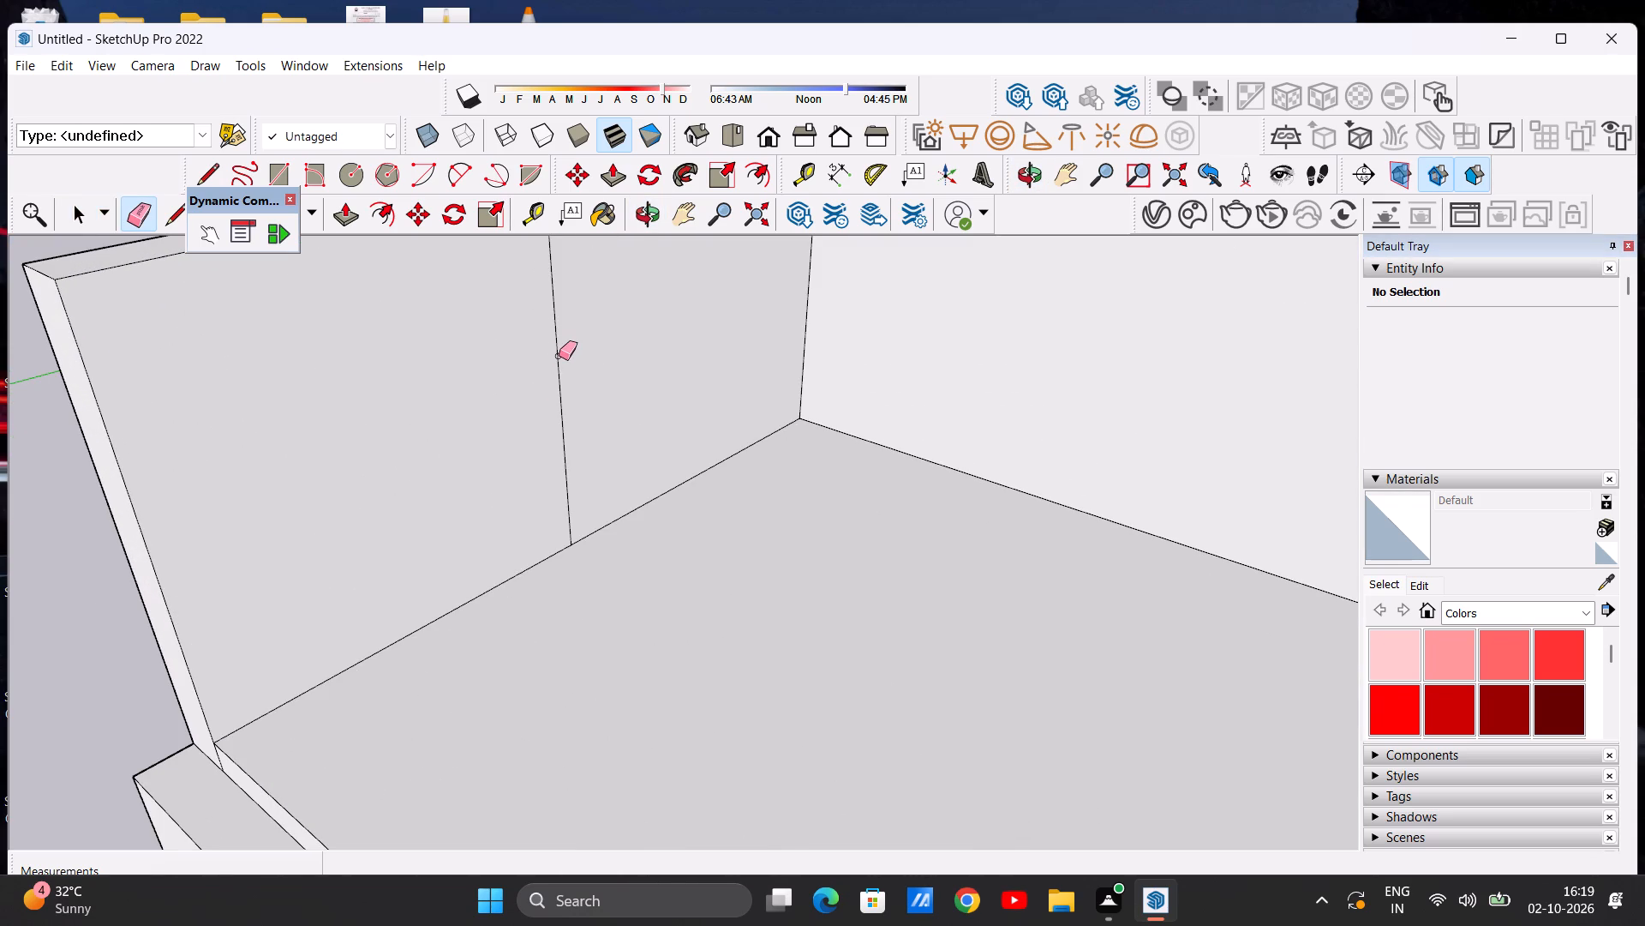
left_click(559, 356)
scroll(570, 502, "down", 10)
middle_click_drag(557, 516, 1009, 478)
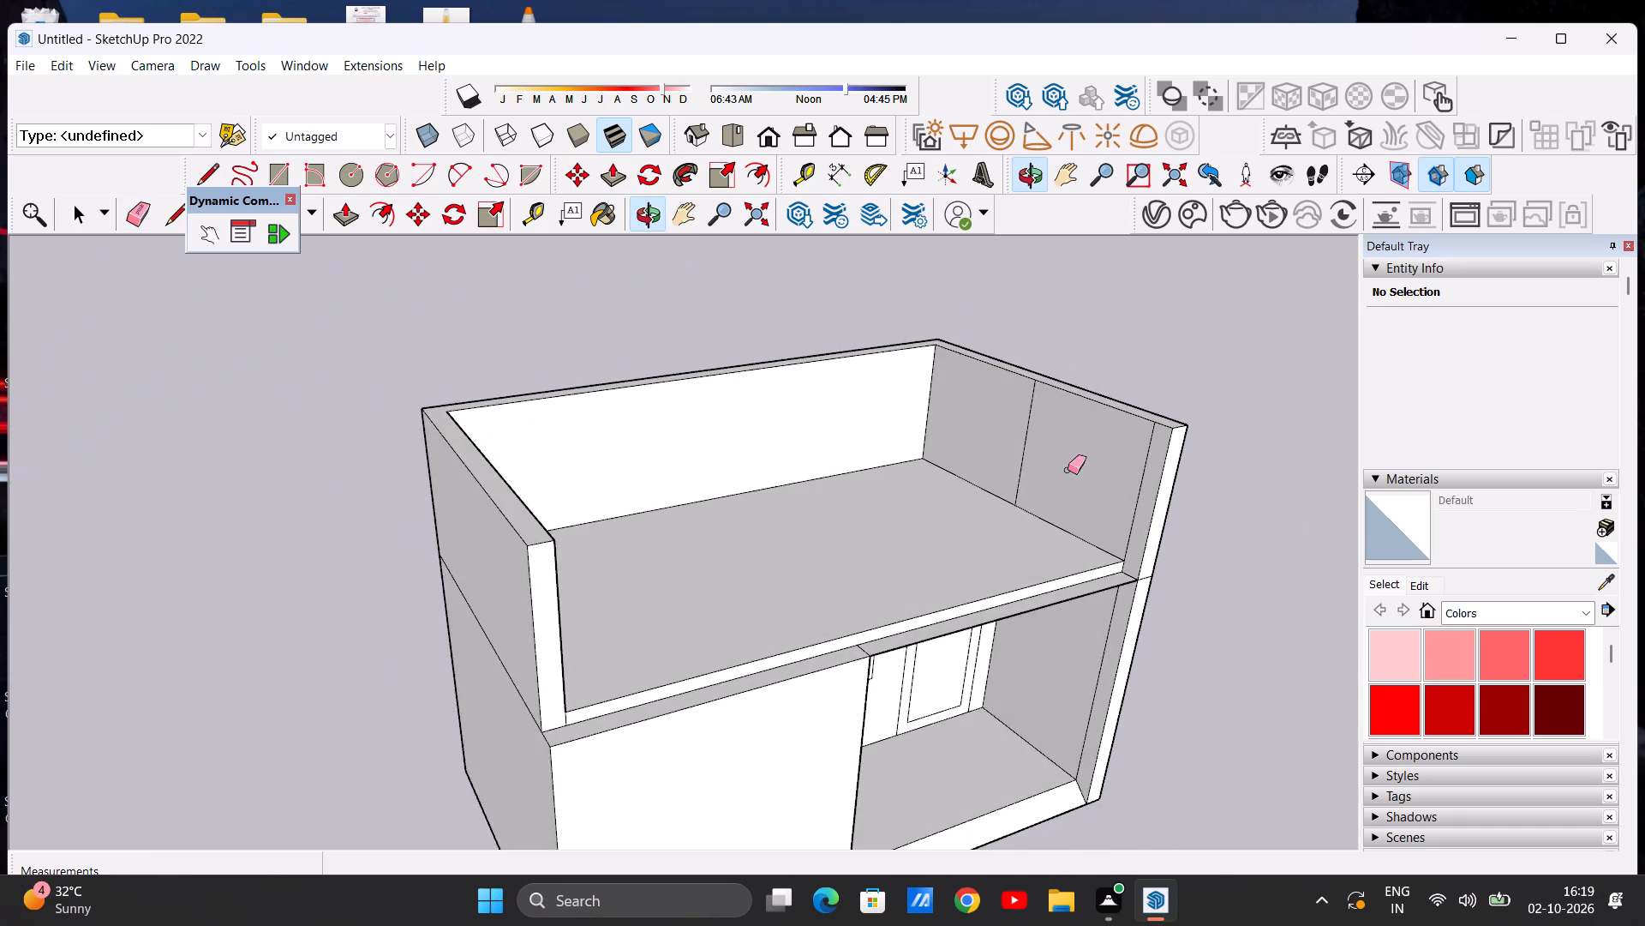
scroll(1058, 467, "up", 12)
left_click(974, 408)
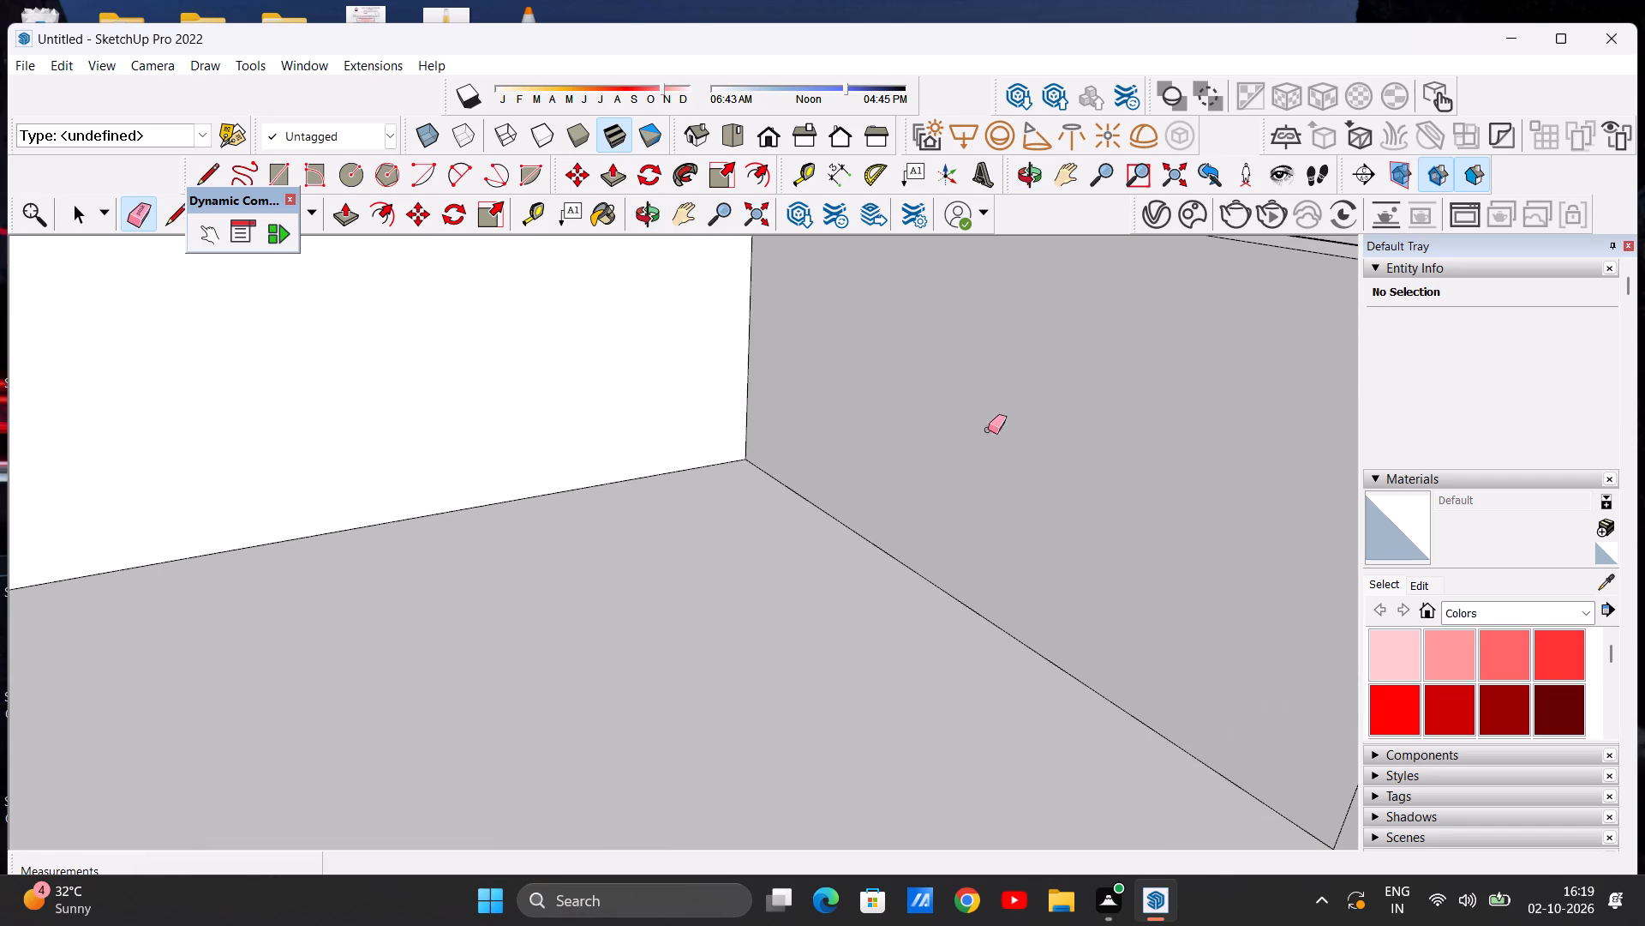
key("space")
Examine the upper walls, roof slab edge and front wall ledge from the front, the side and above.
scroll(912, 548, "down", 15)
middle_click_drag(926, 553, 830, 402)
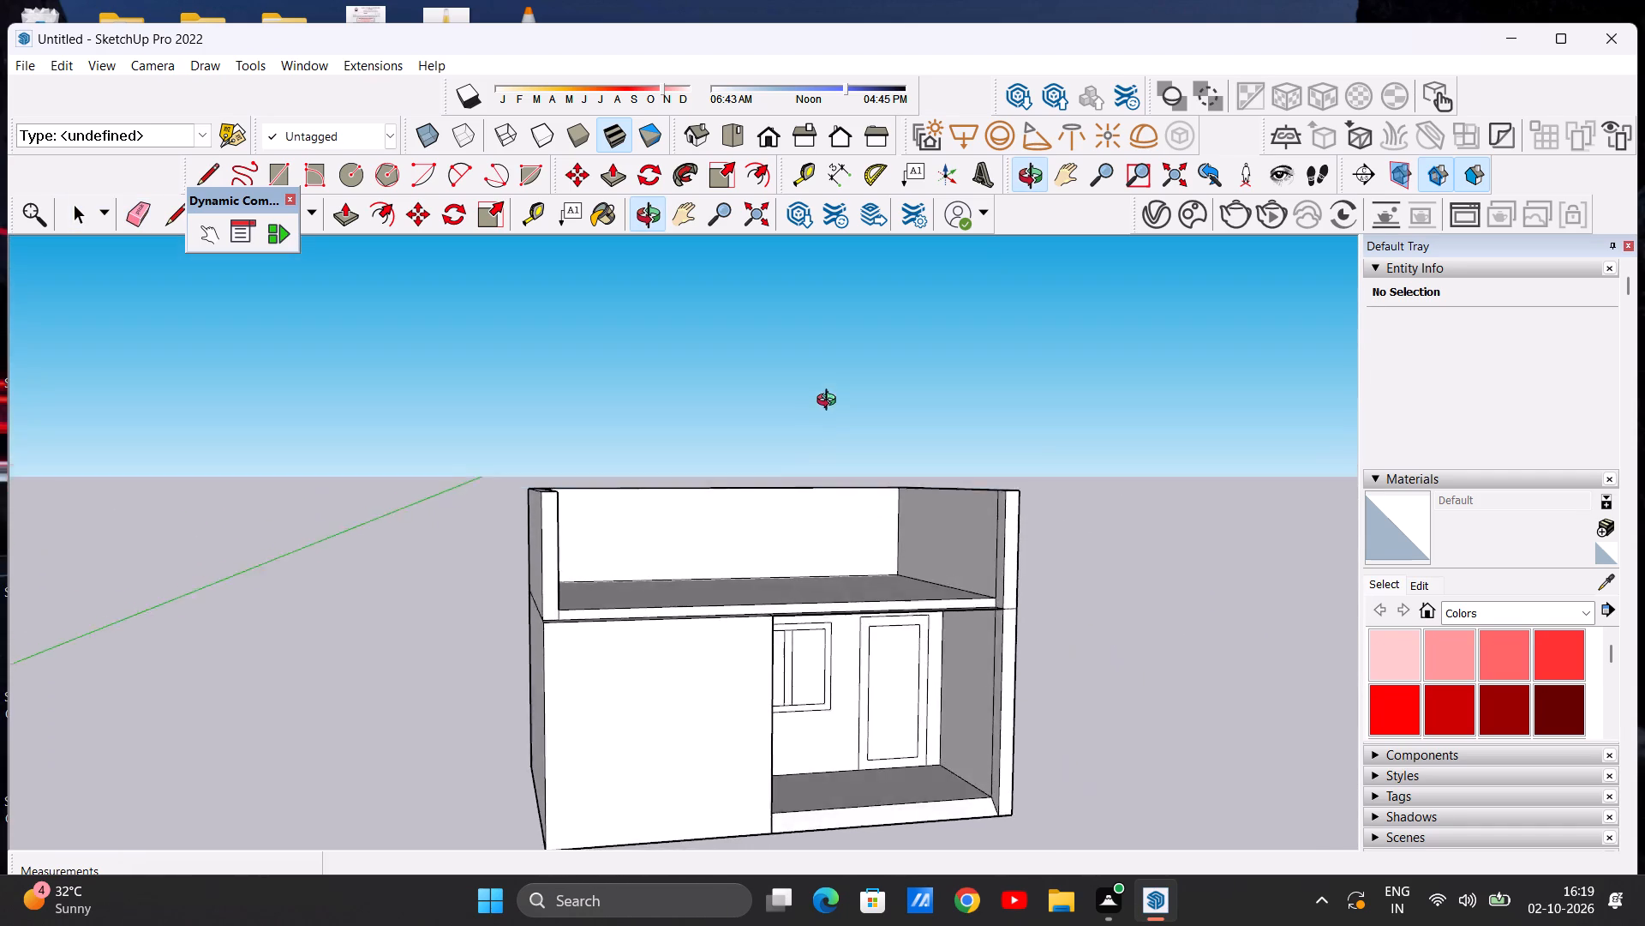
middle_click_drag(830, 402, 540, 400)
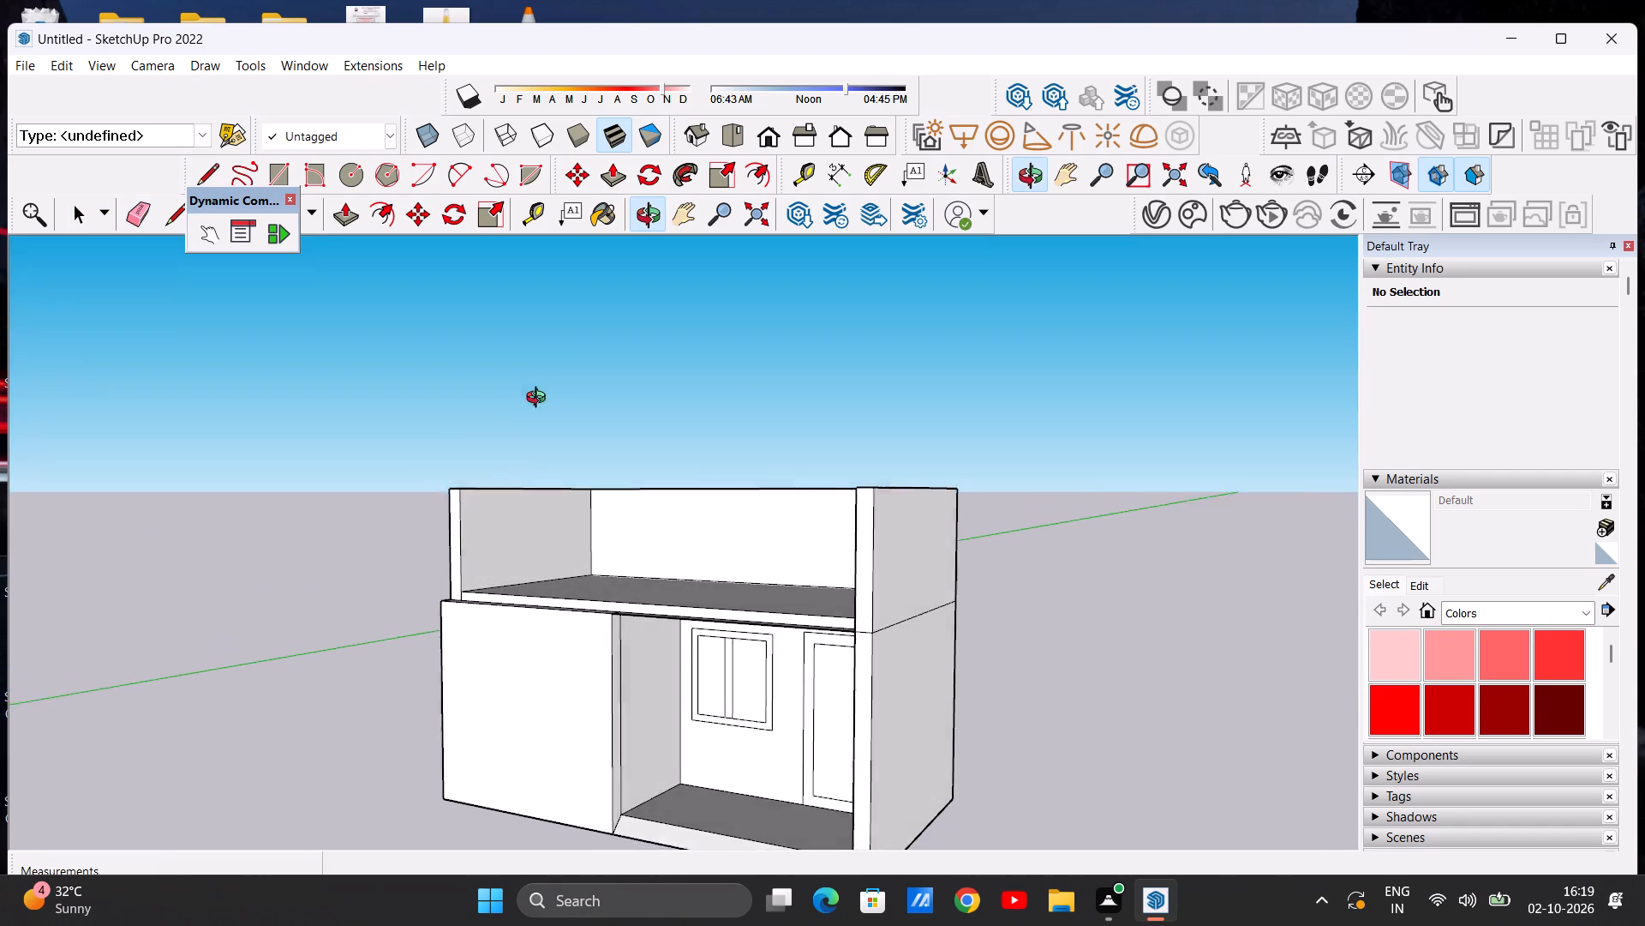
middle_click_drag(540, 400, 601, 391)
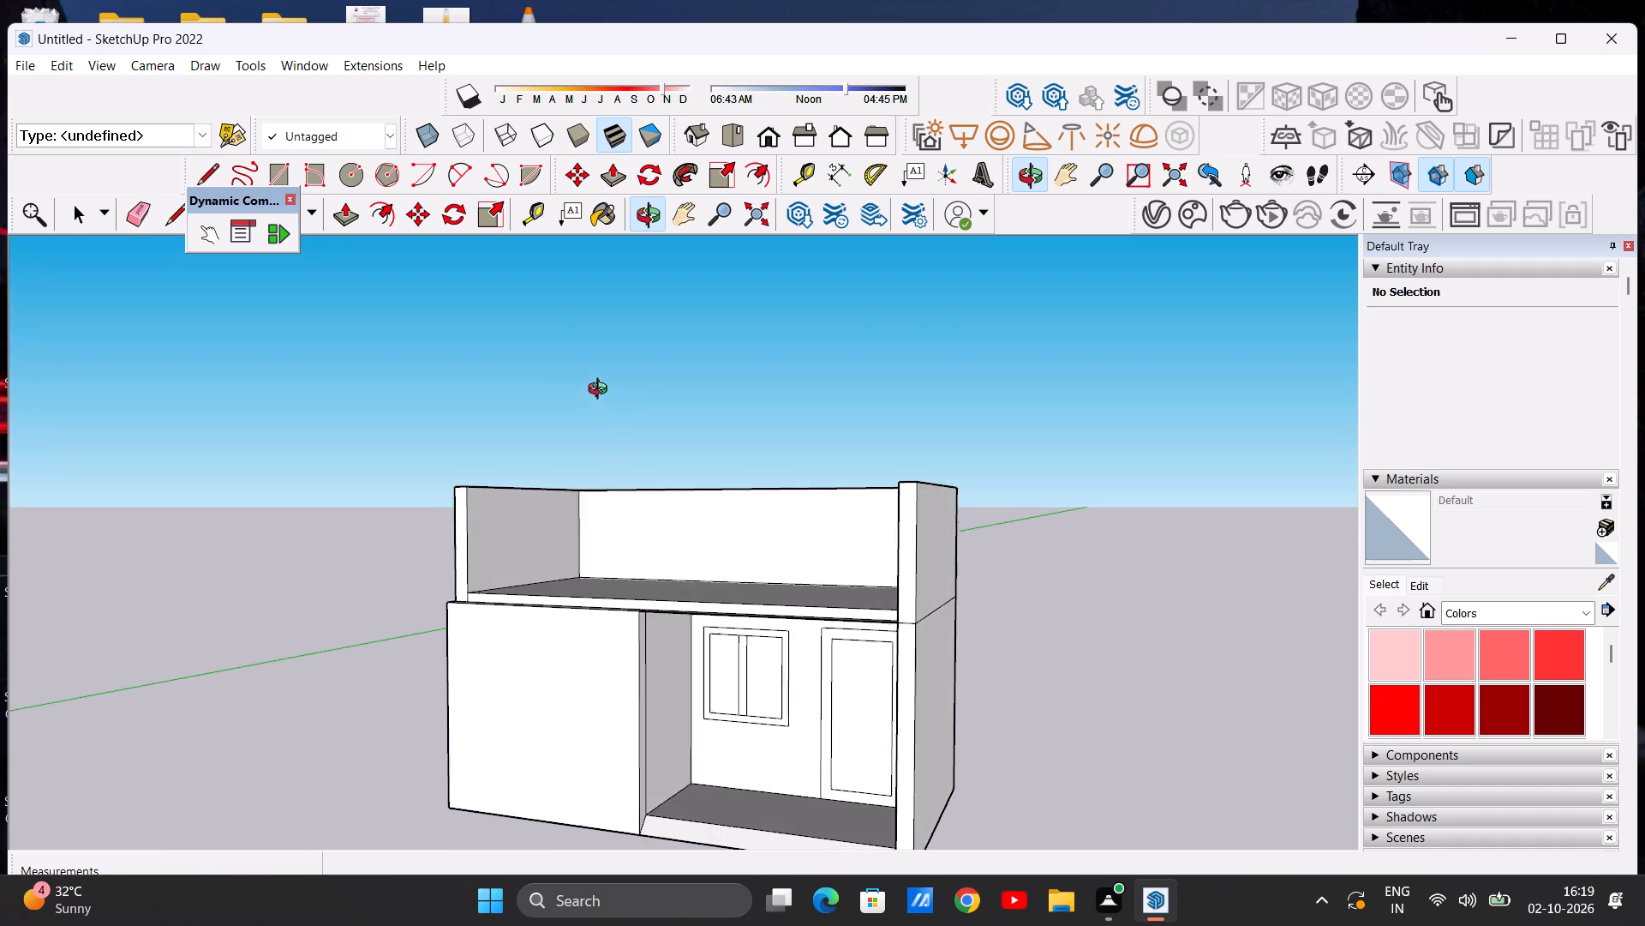
middle_click_drag(601, 391, 560, 443)
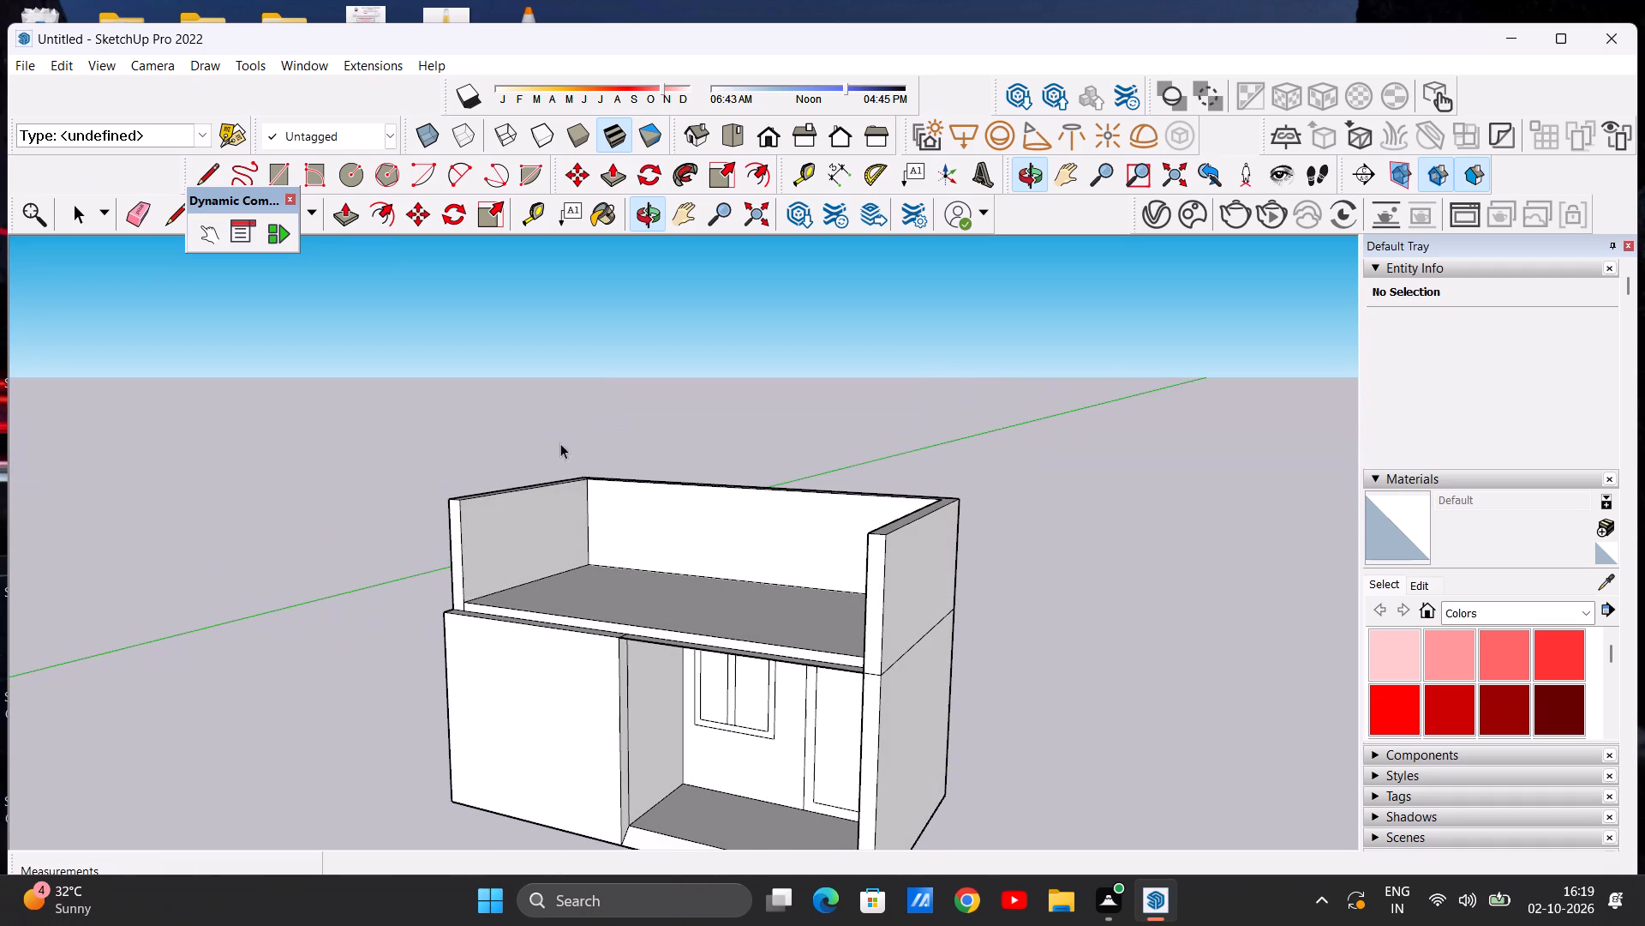
scroll(539, 681, "up", 3)
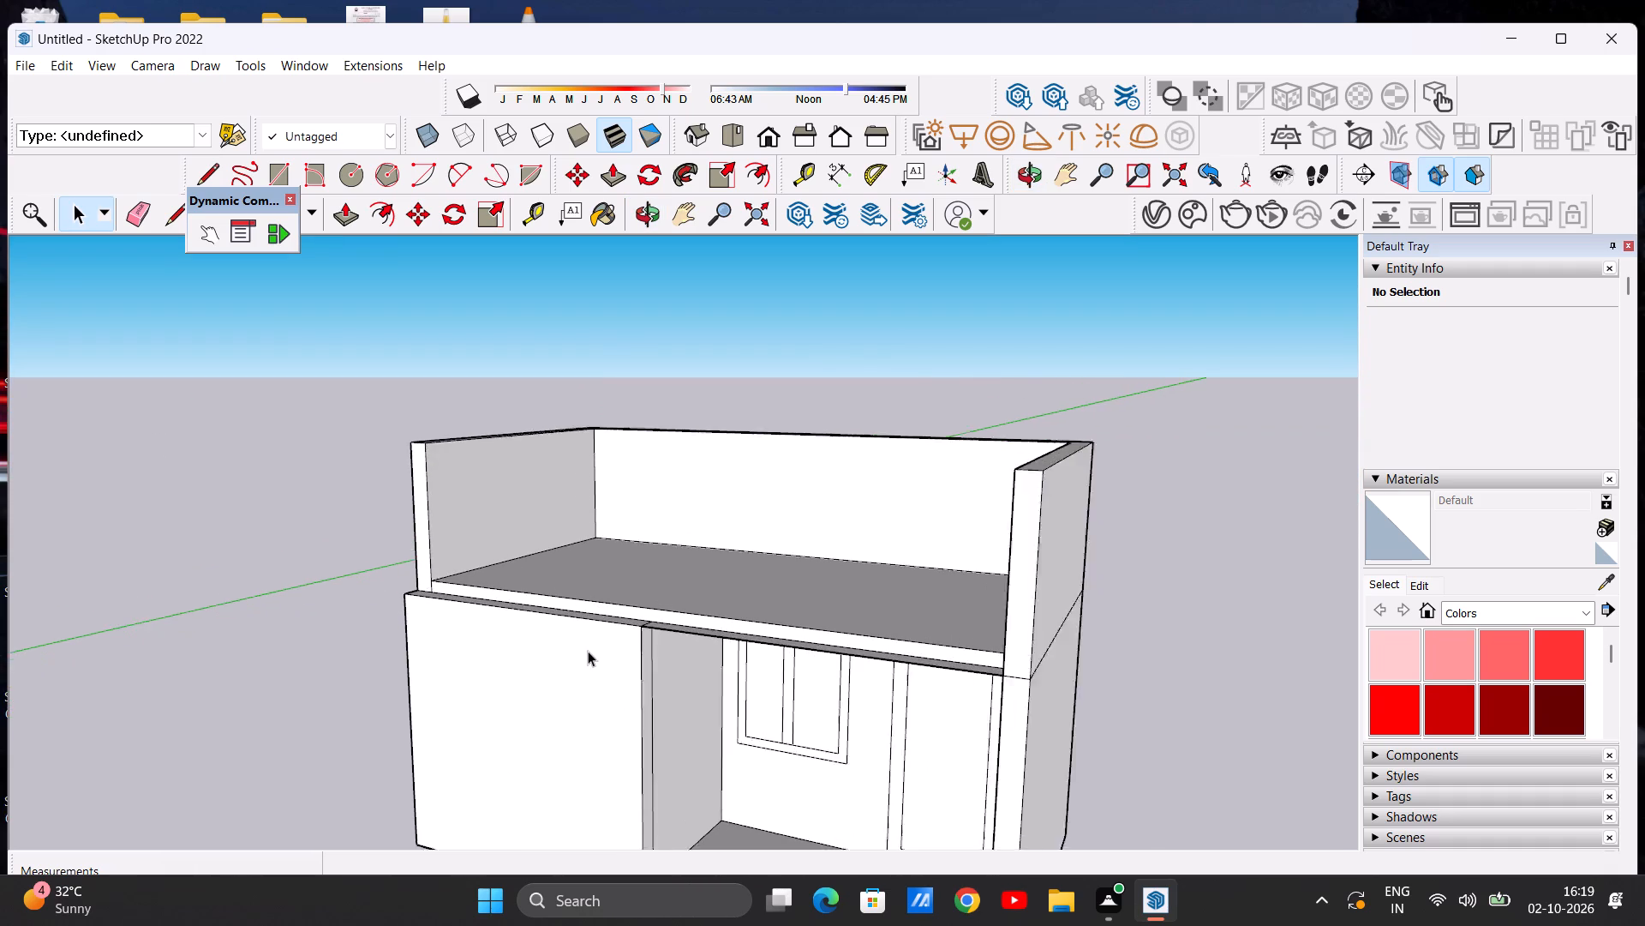
scroll(588, 651, "up", 2)
scroll(628, 623, "down", 4)
middle_click_drag(605, 627, 643, 809)
scroll(476, 593, "up", 6)
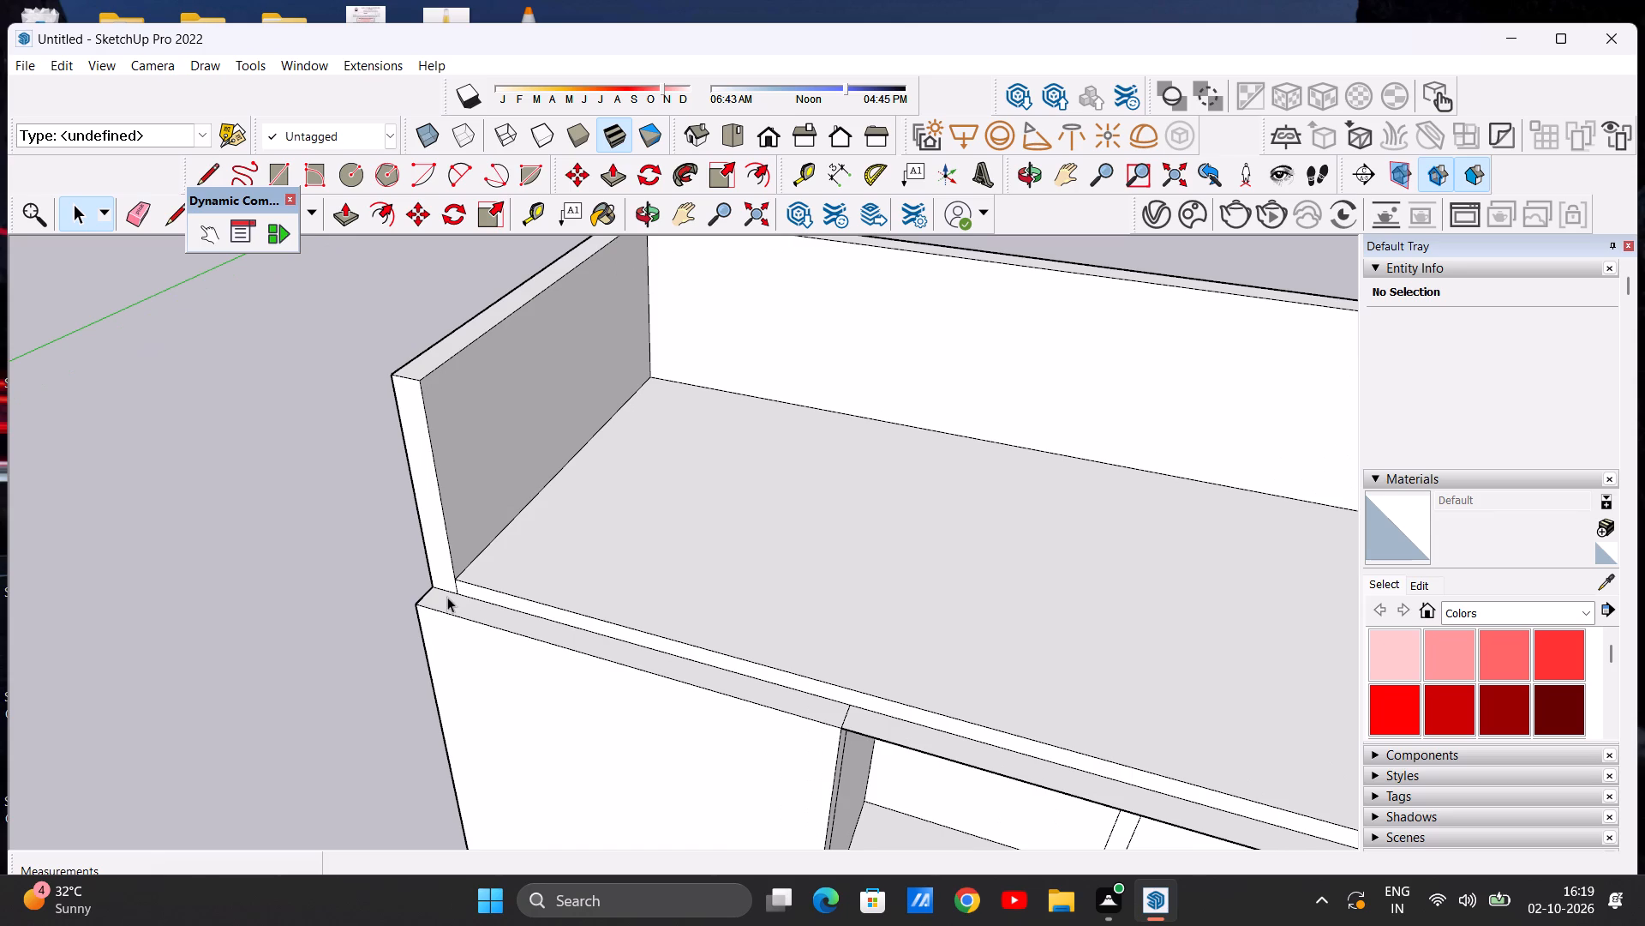
scroll(496, 610, "down", 7)
middle_click_drag(513, 633, 533, 622)
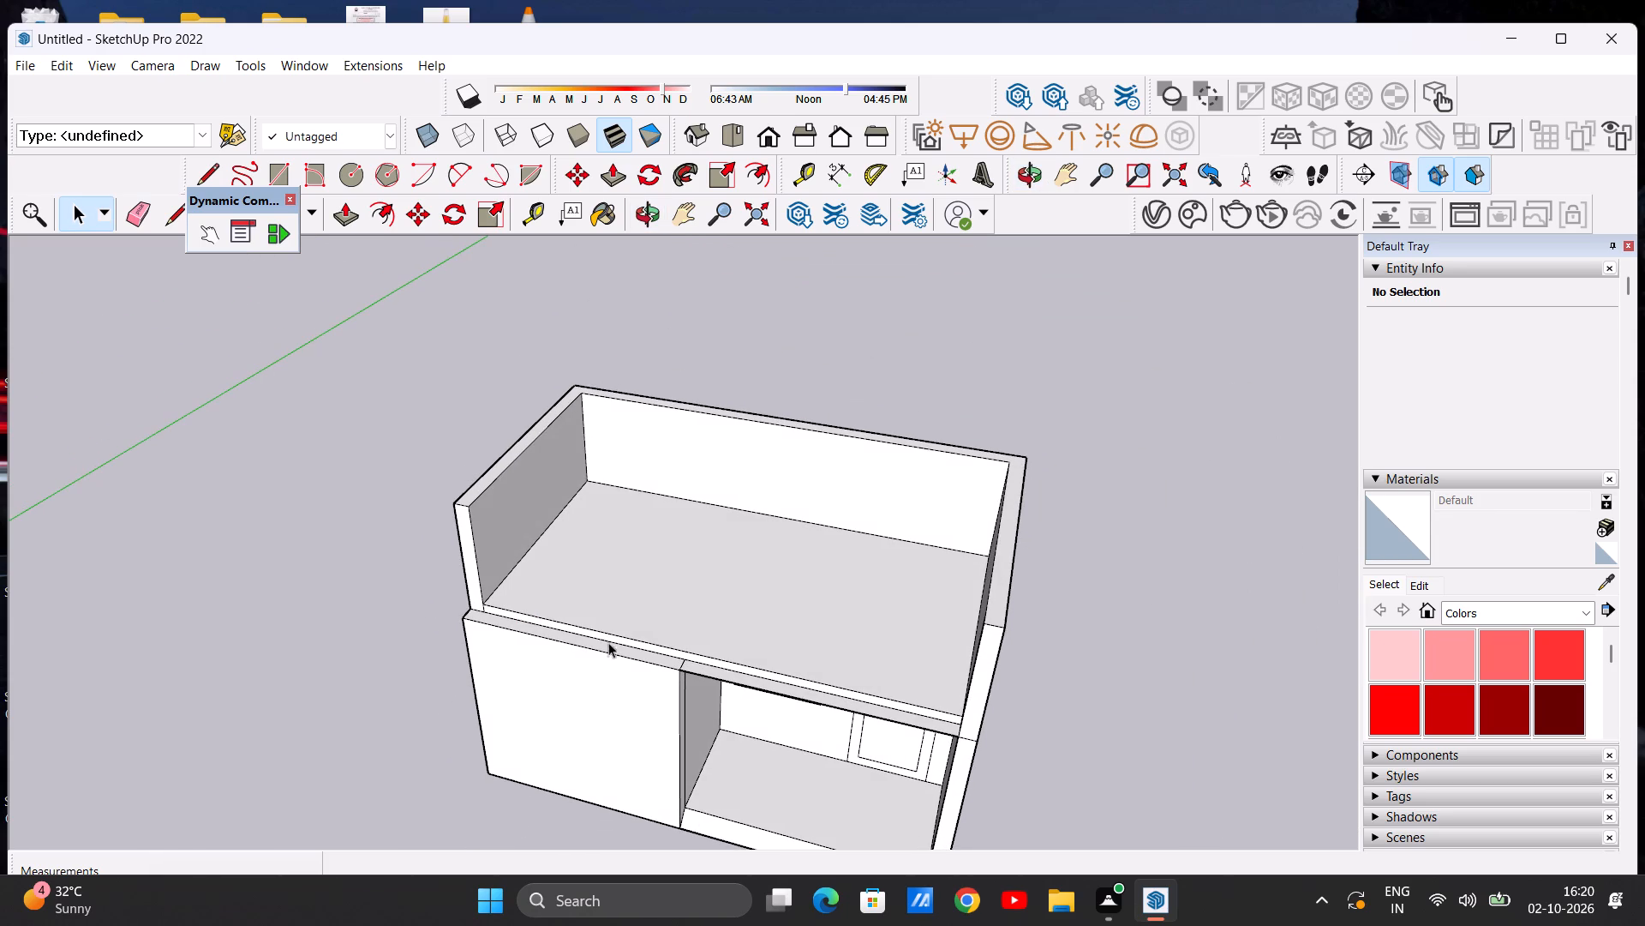
scroll(629, 652, "down", 3)
middle_click_drag(627, 676, 713, 518)
middle_click_drag(704, 515, 720, 502)
middle_click_drag(679, 595, 687, 719)
scroll(714, 664, "up", 6)
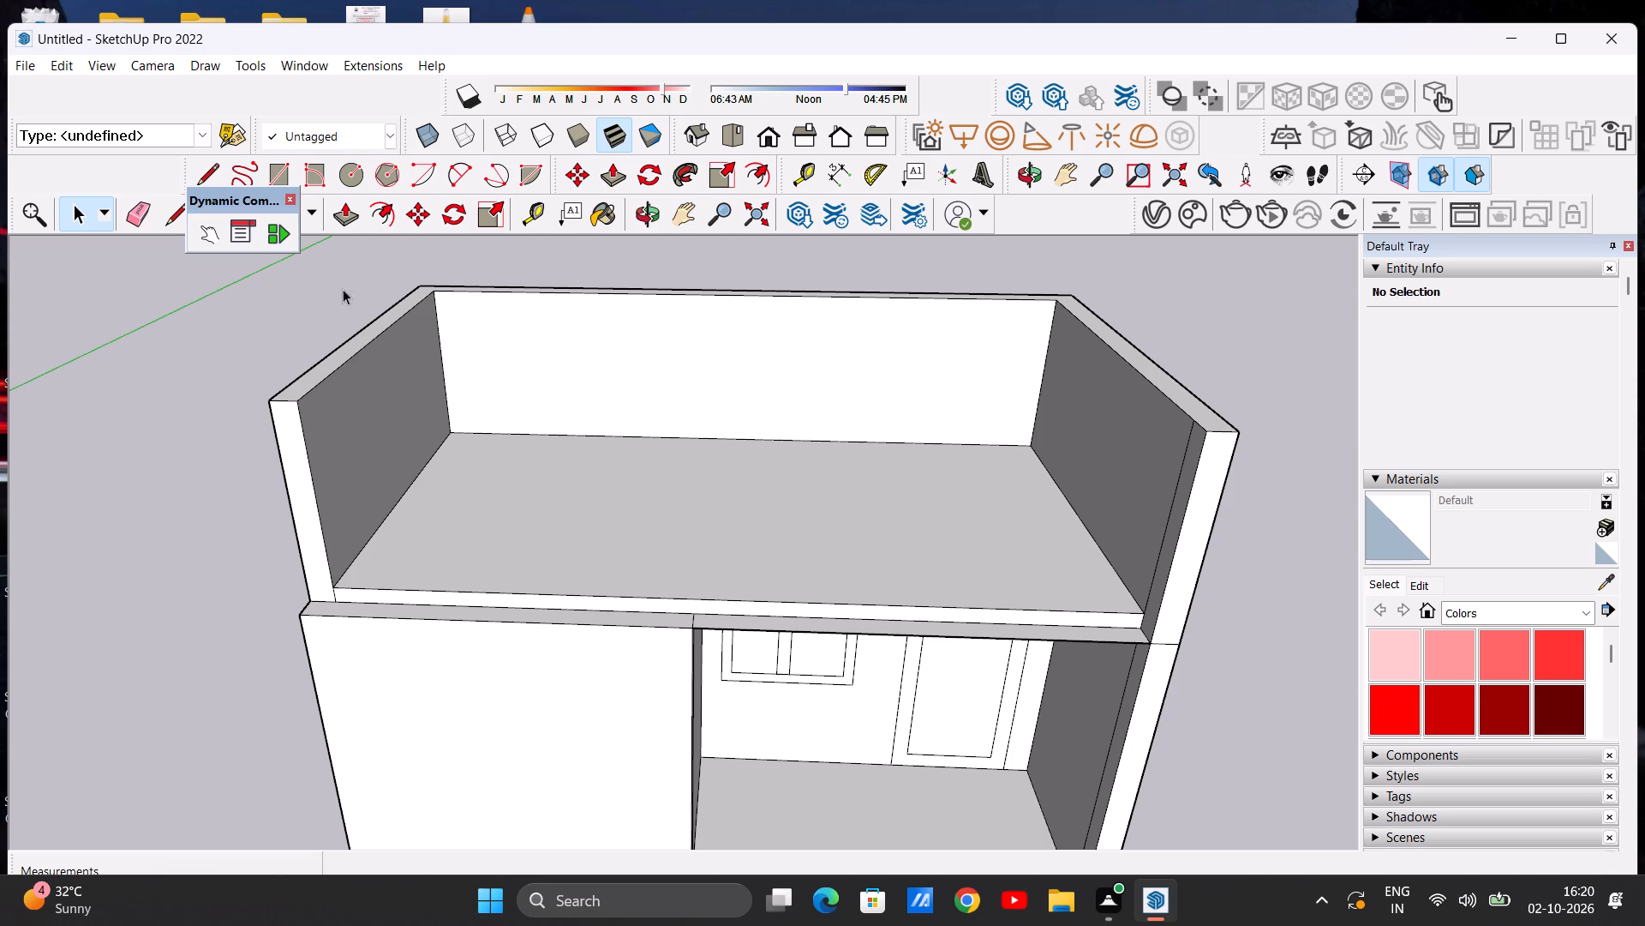
Push/Pull the top face of the solid front wall beside the porch about 9' 7 3/4" upward.
left_click(337, 218)
scroll(631, 559, "up", 4)
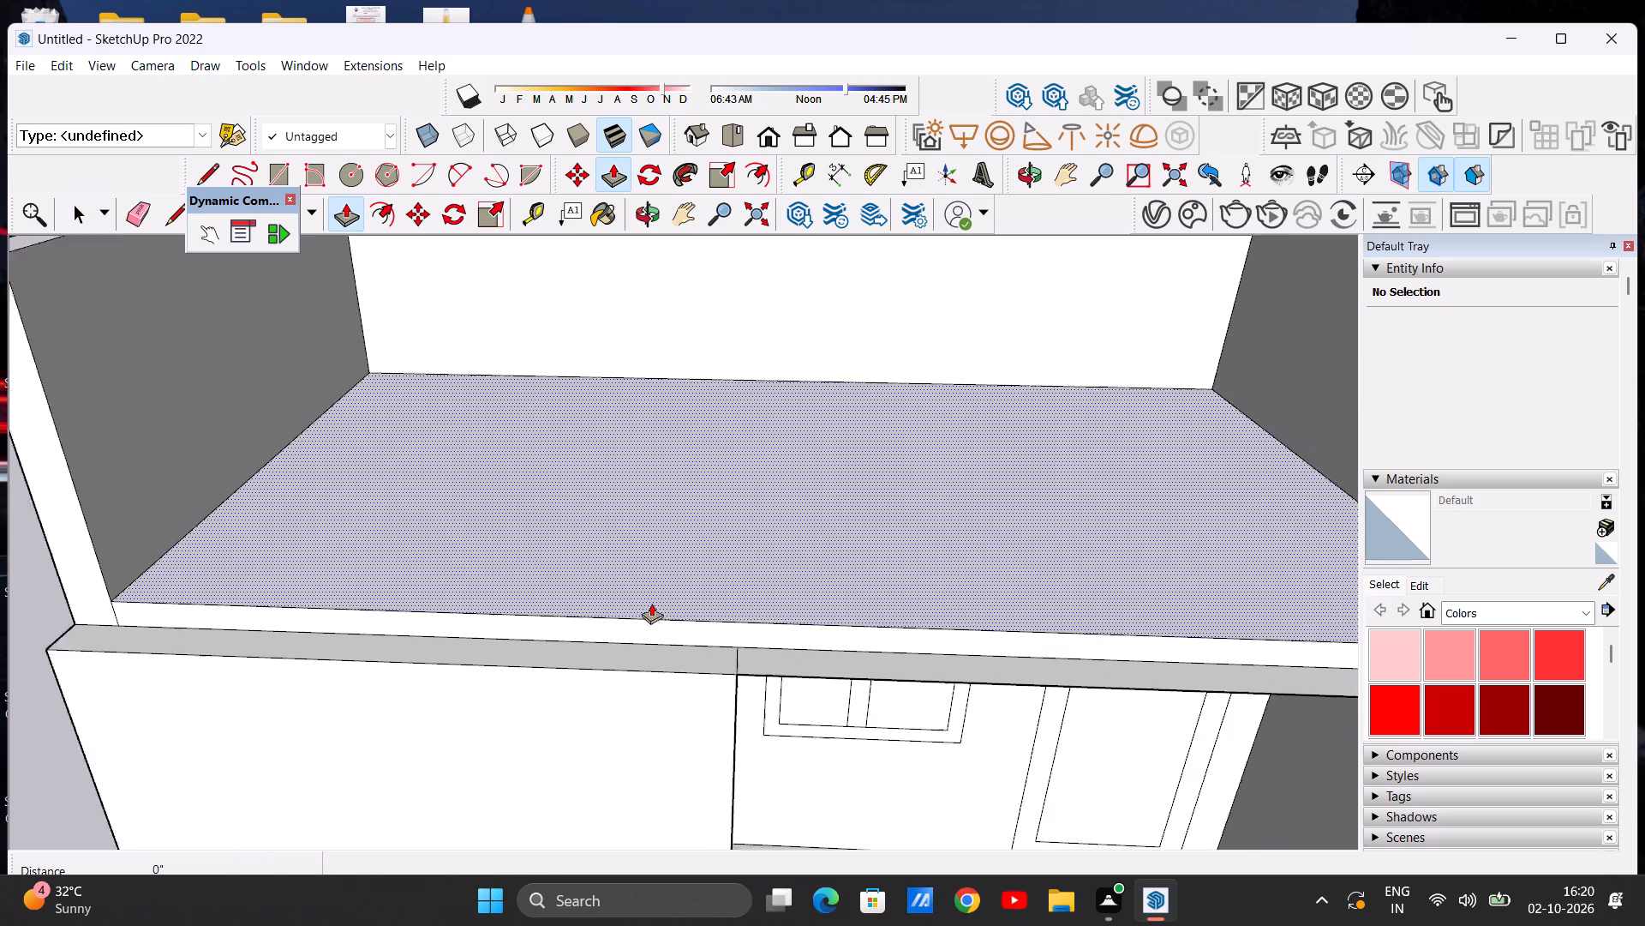
scroll(651, 603, "up", 2)
left_click(694, 658)
scroll(733, 460, "down", 13)
left_click(728, 327)
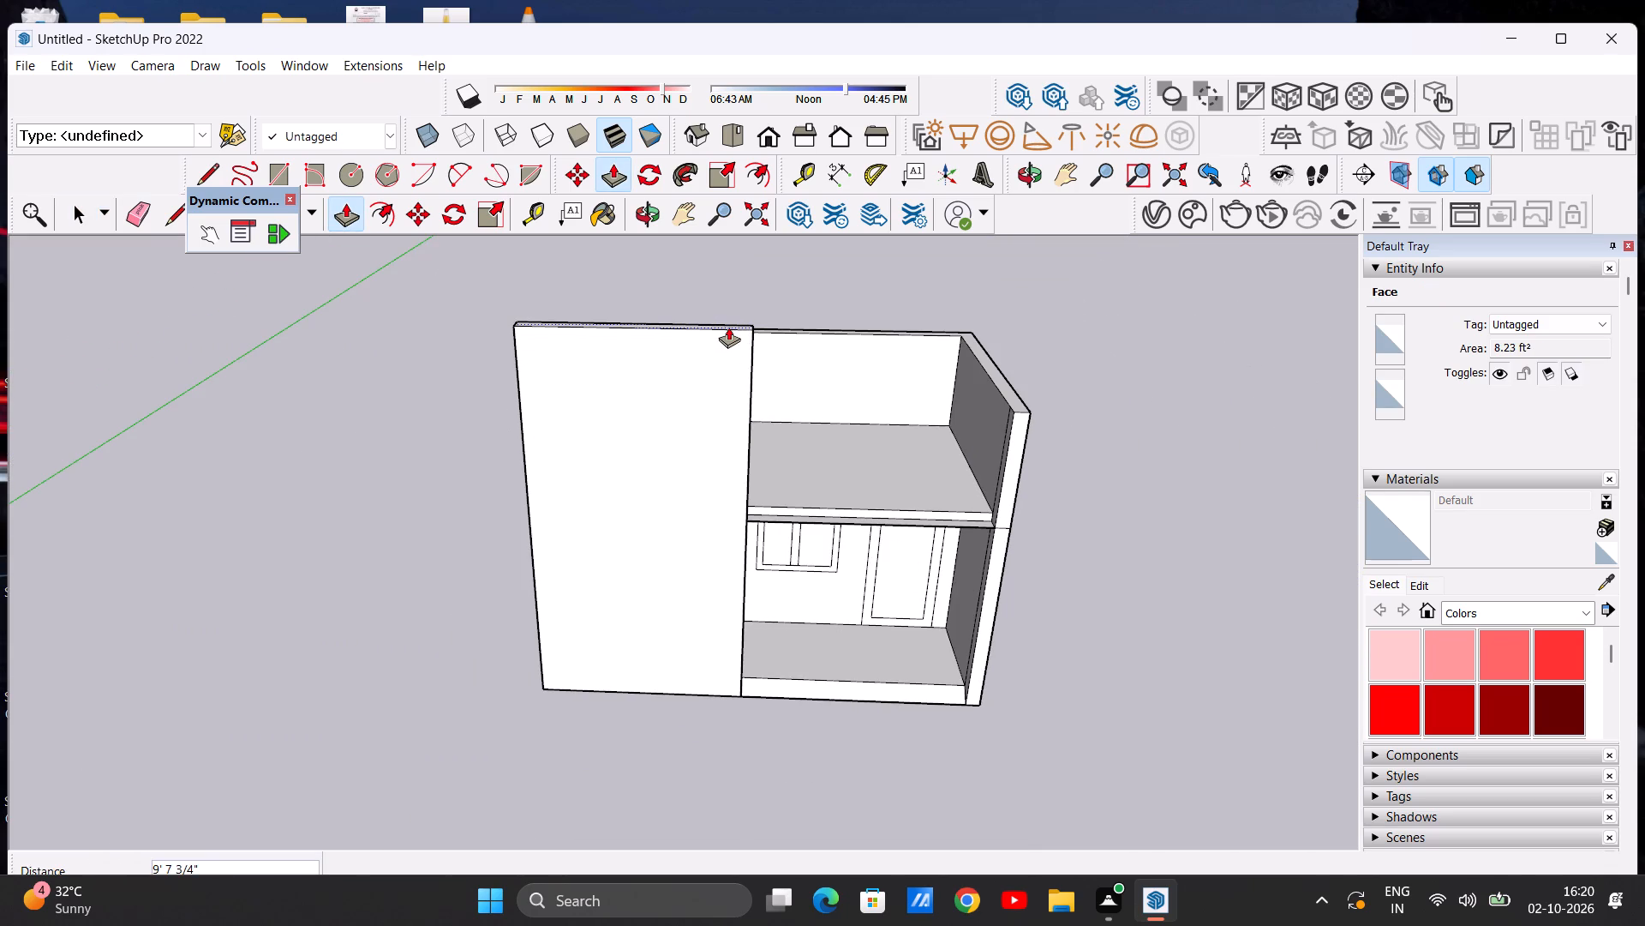
key("space")
Push/Pull the roof slab's front edge face above the porch 9" outward, flush with the front of the wall below.
scroll(735, 483, "down", 5)
middle_click_drag(717, 532, 718, 446)
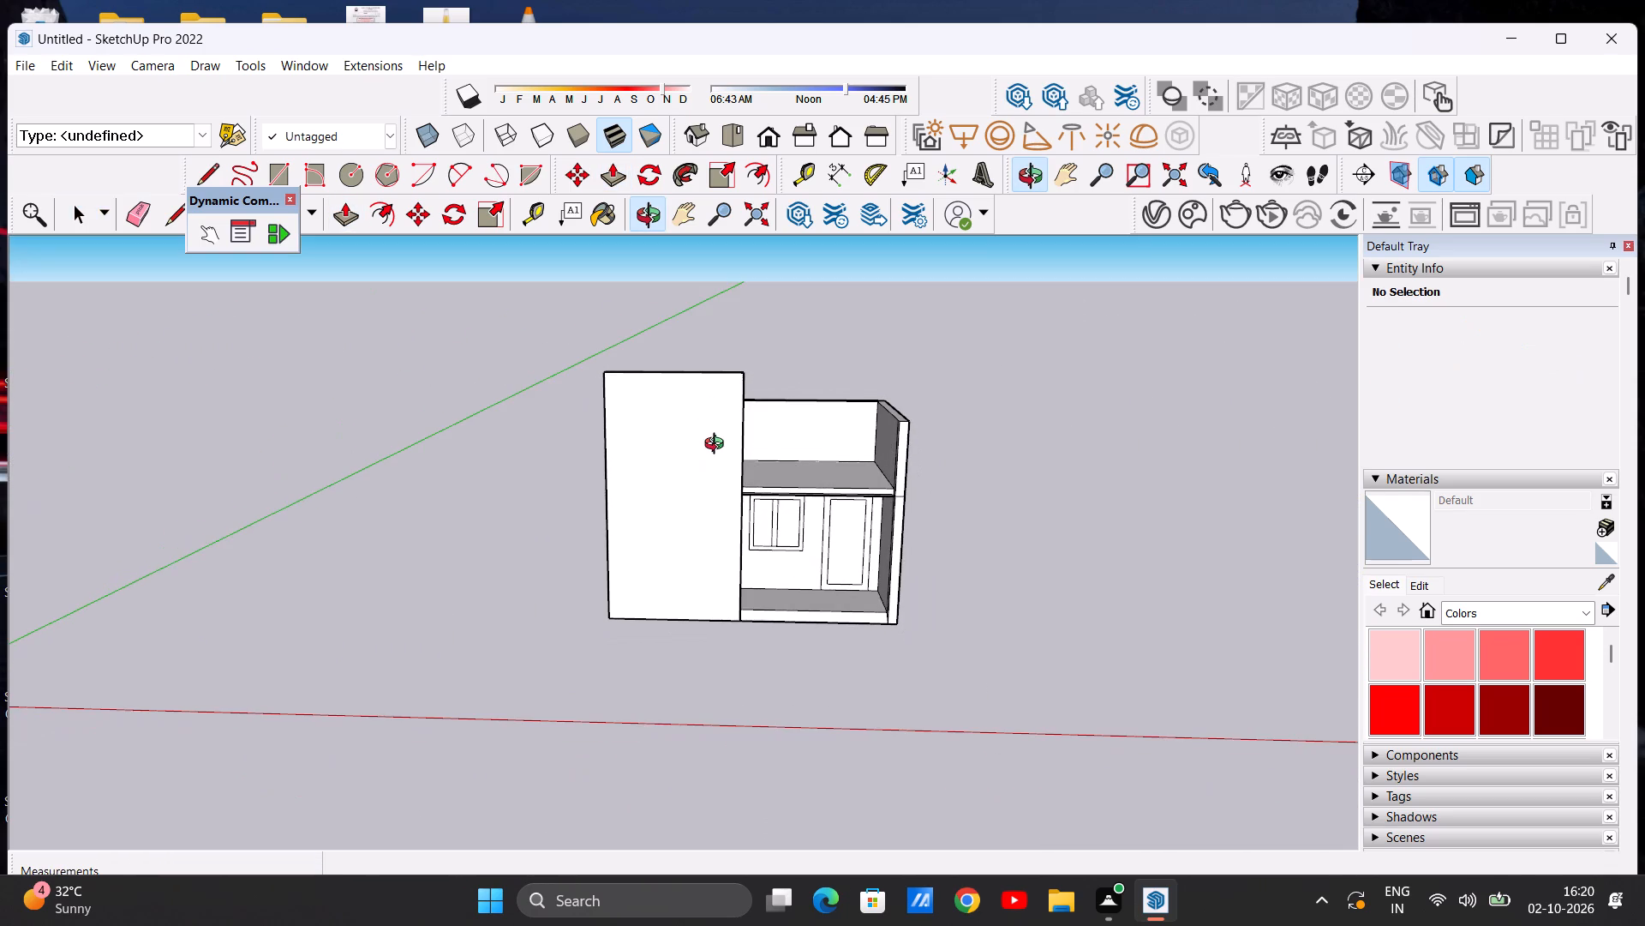
middle_click_drag(718, 446, 715, 449)
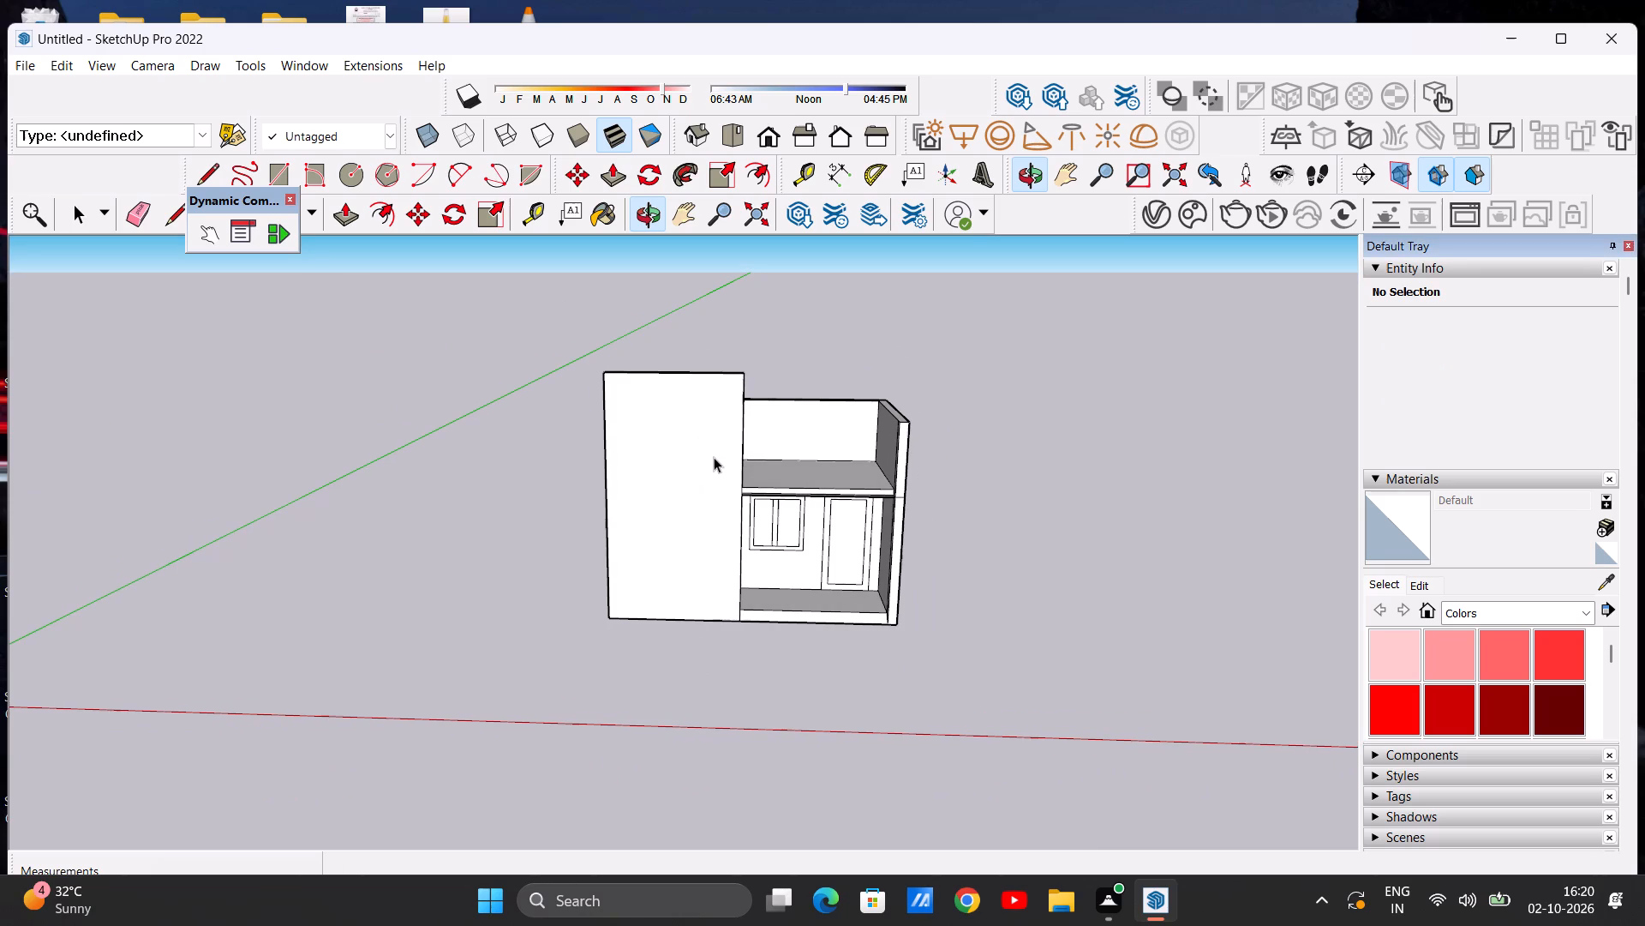
scroll(715, 457, "down", 2)
middle_click_drag(788, 447, 771, 412)
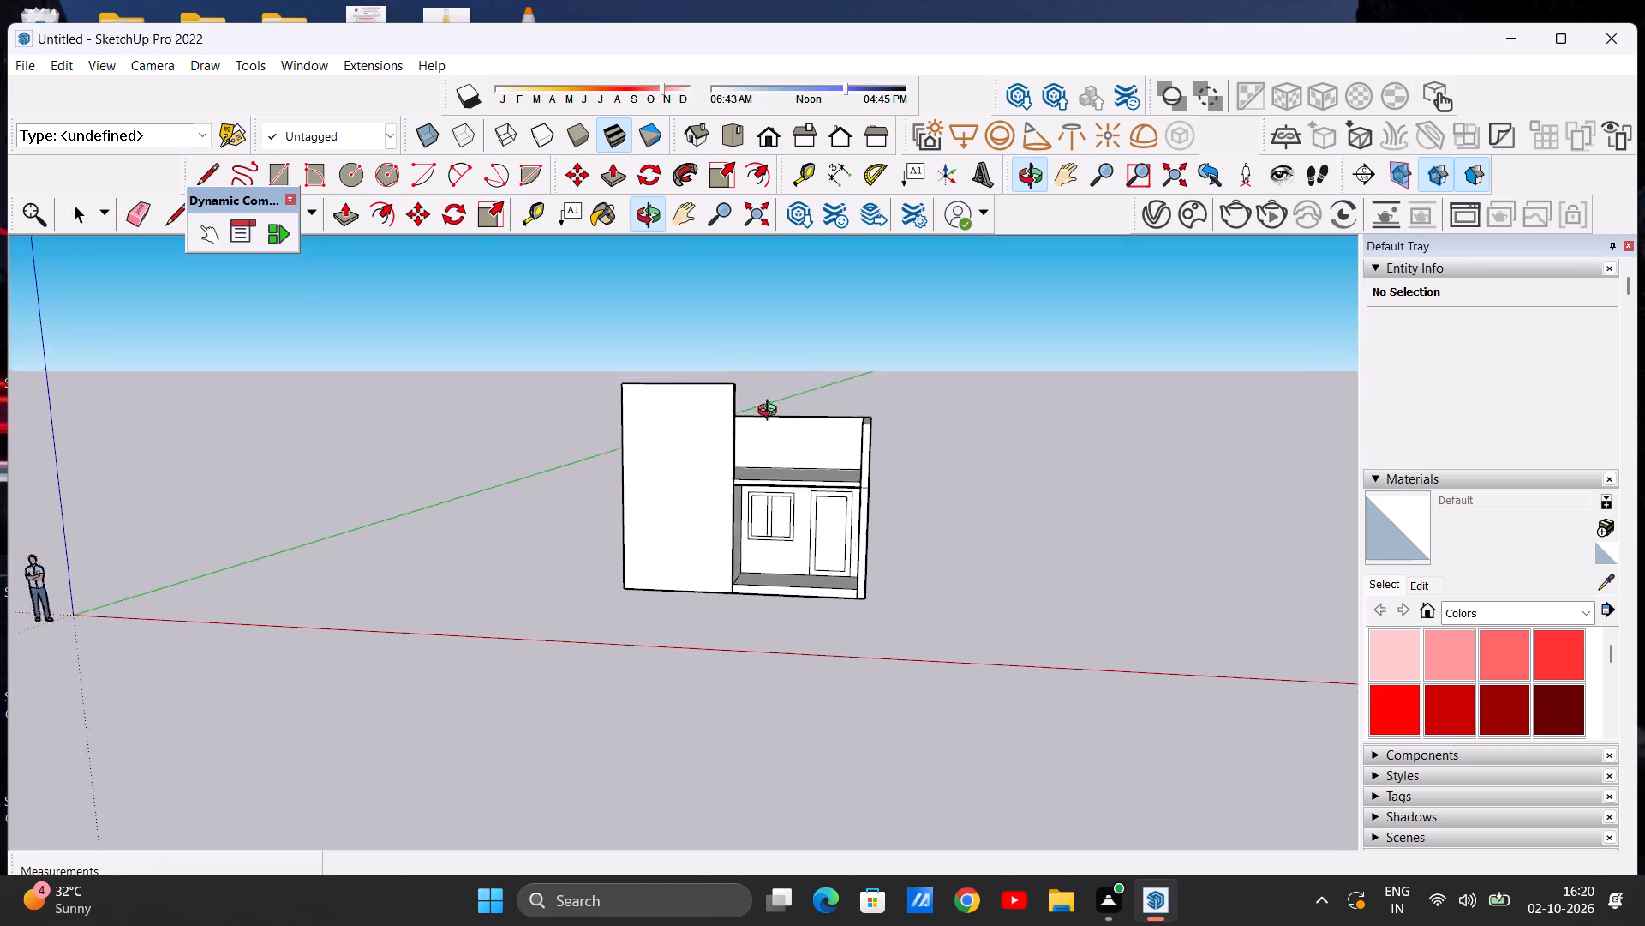
middle_click_drag(771, 412, 879, 387)
scroll(829, 460, "up", 6)
middle_click_drag(790, 482, 724, 634)
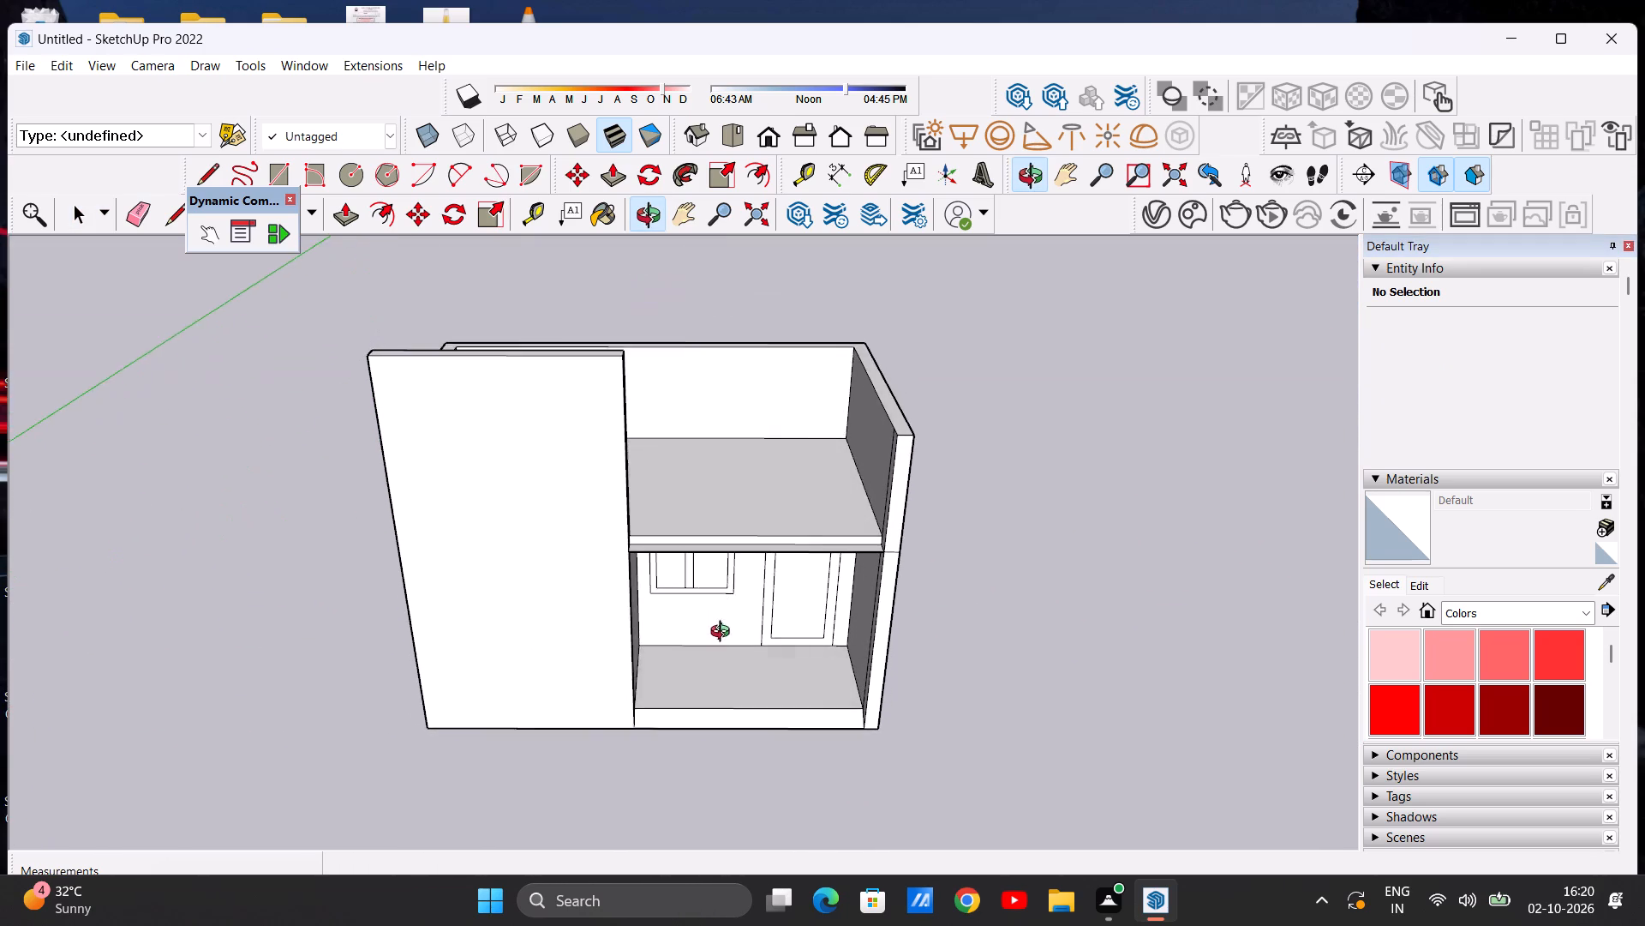
middle_click_drag(724, 634, 723, 628)
scroll(686, 530, "up", 9)
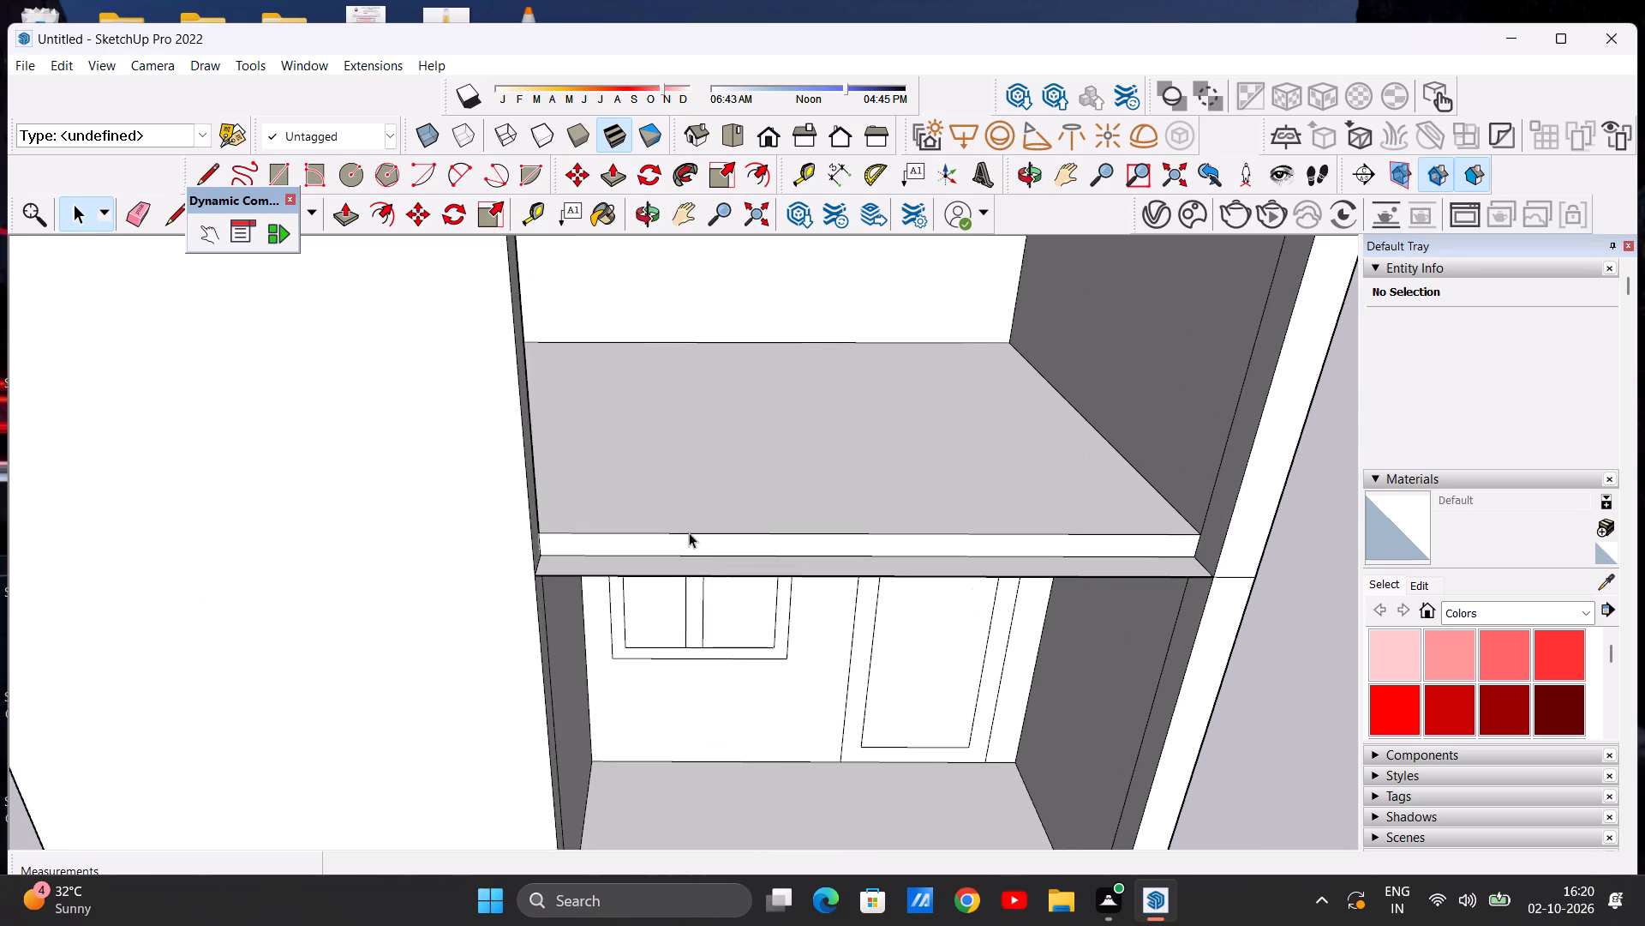
key("p")
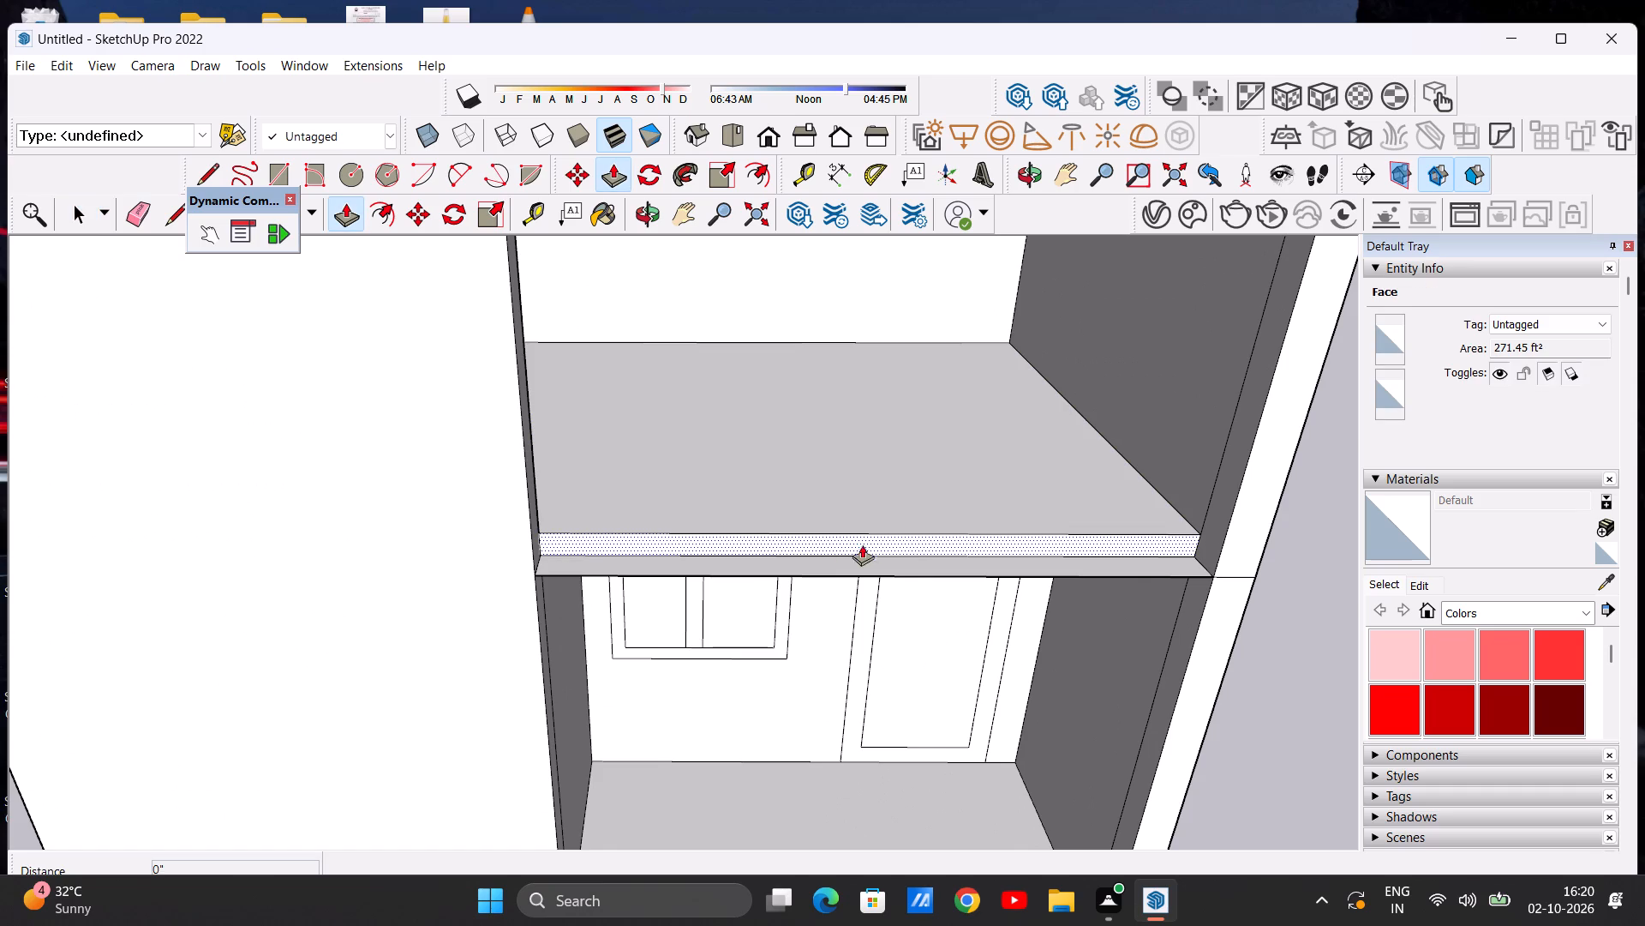
scroll(935, 531, "up", 6)
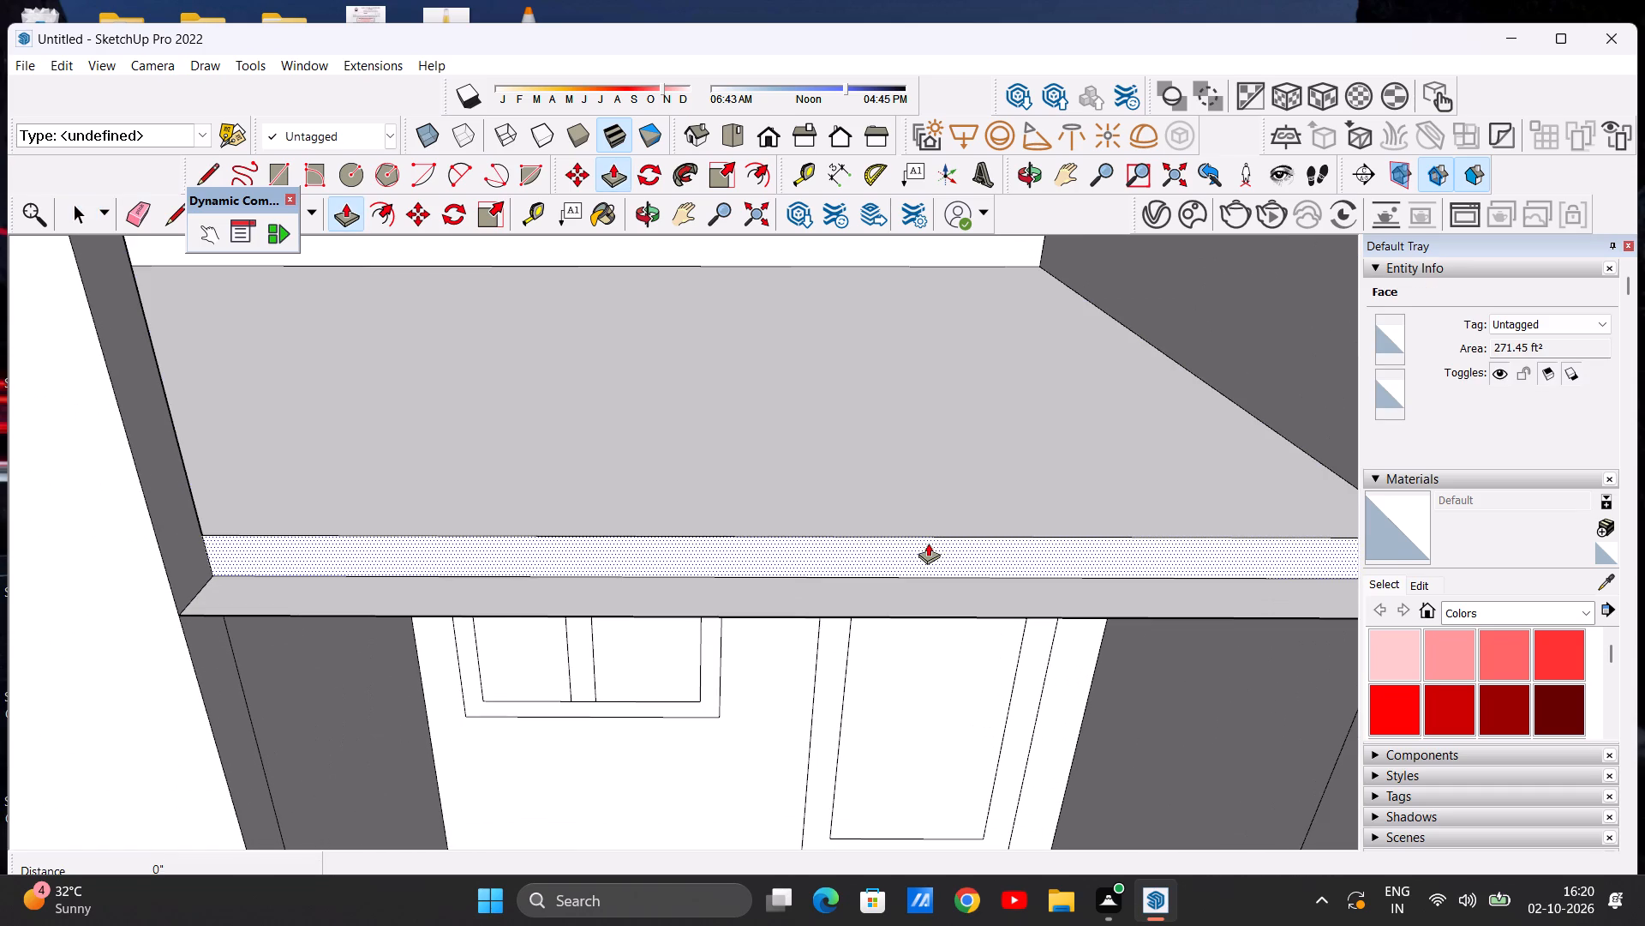
left_click(928, 543)
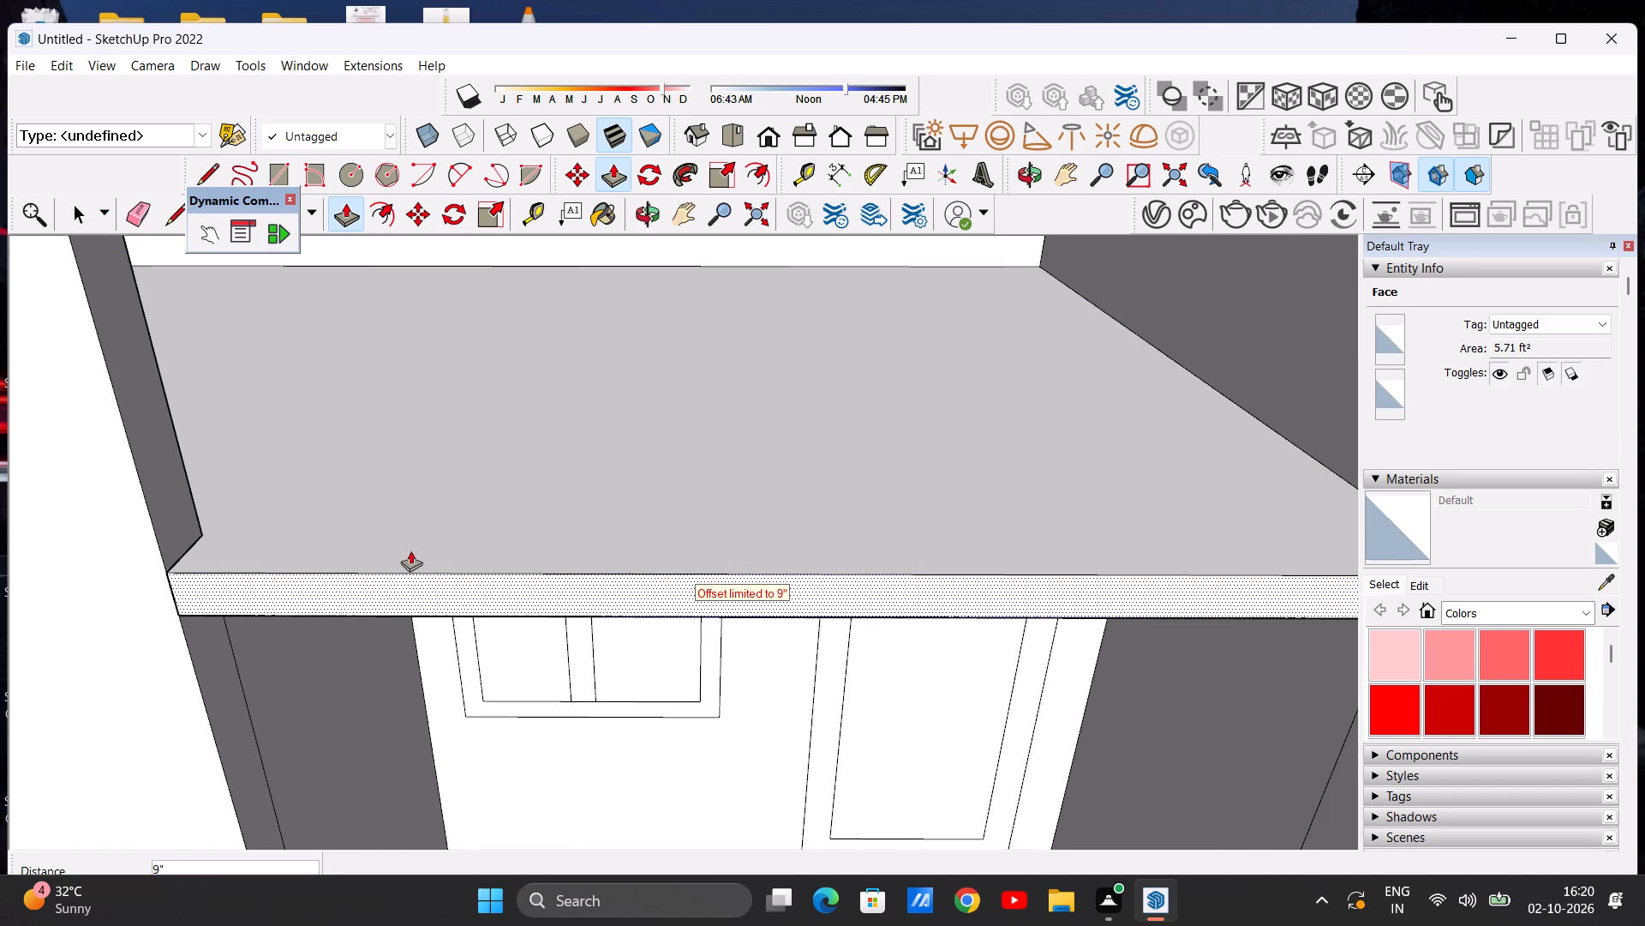
left_click(179, 614)
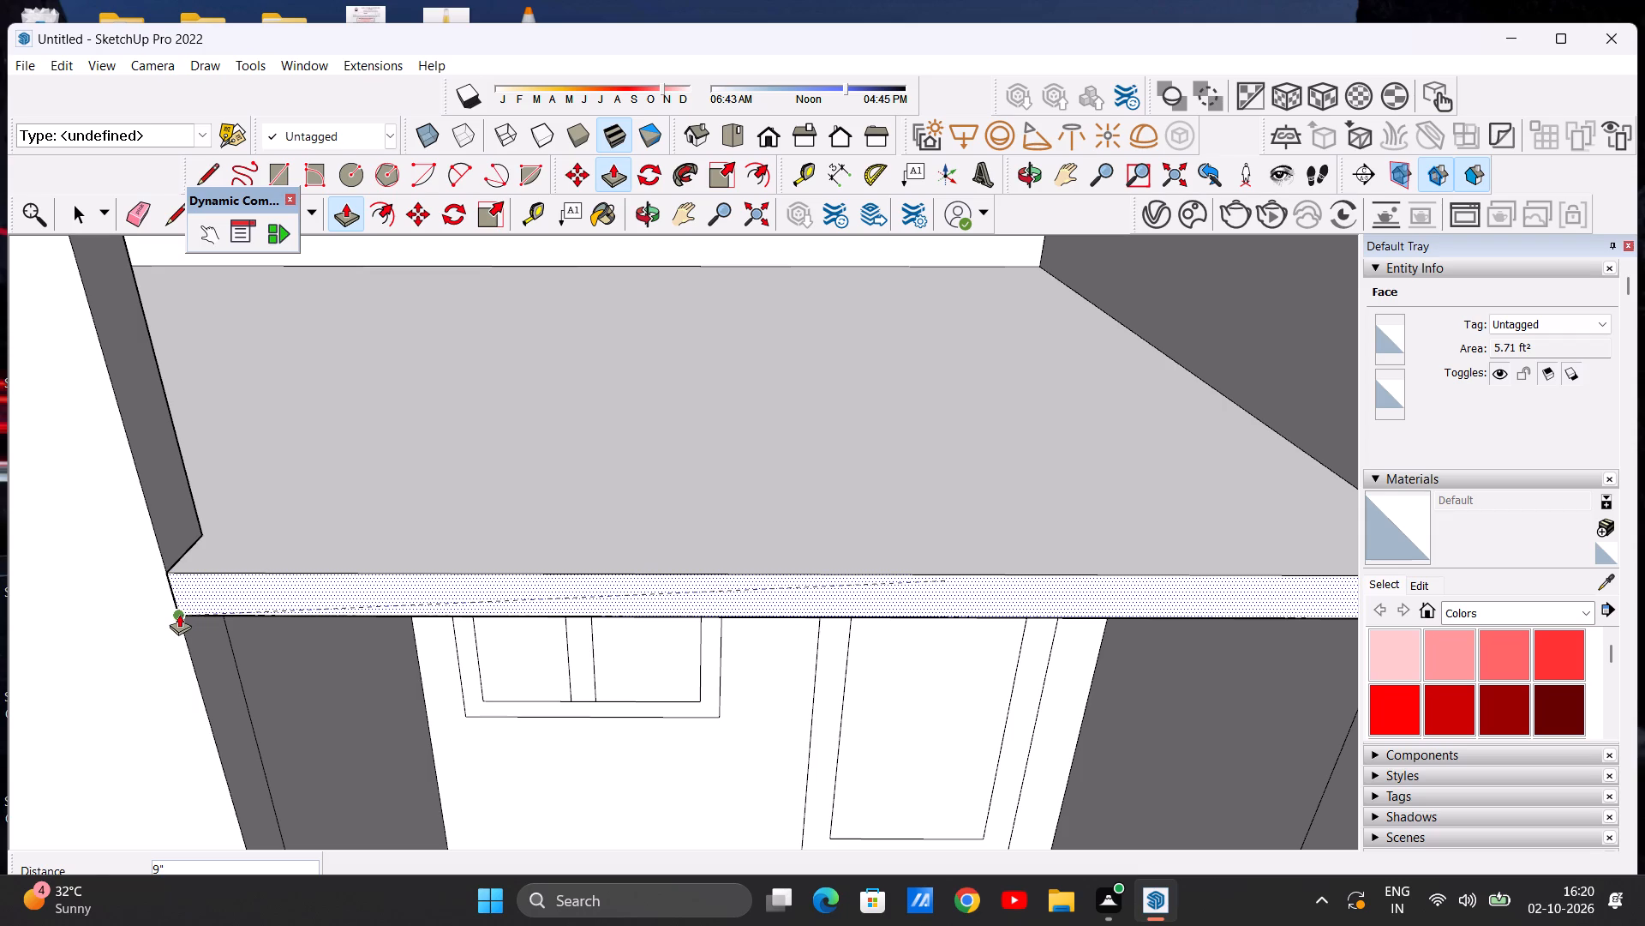
Examine the front elevation, comparing the tall solid front wall with the porch, roof slab edge and upper walls.
key("space")
scroll(594, 569, "down", 14)
scroll(652, 562, "up", 1)
scroll(663, 550, "down", 3)
middle_click_drag(661, 606, 668, 525)
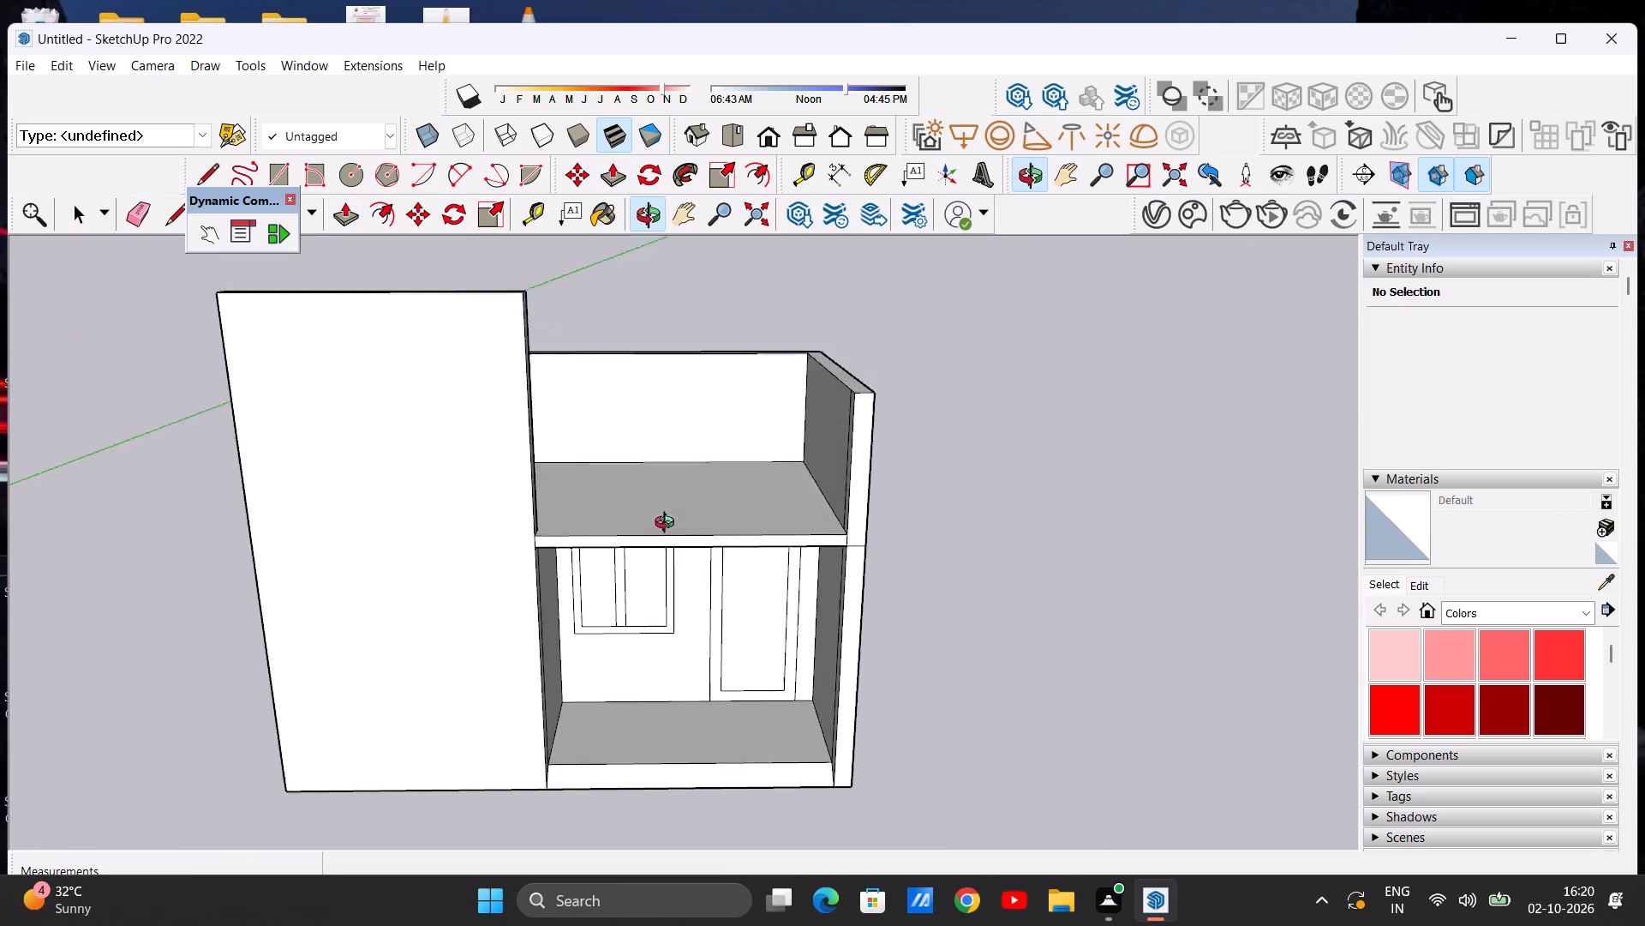
middle_click_drag(668, 525, 649, 412)
scroll(692, 529, "down", 3)
scroll(631, 550, "up", 7)
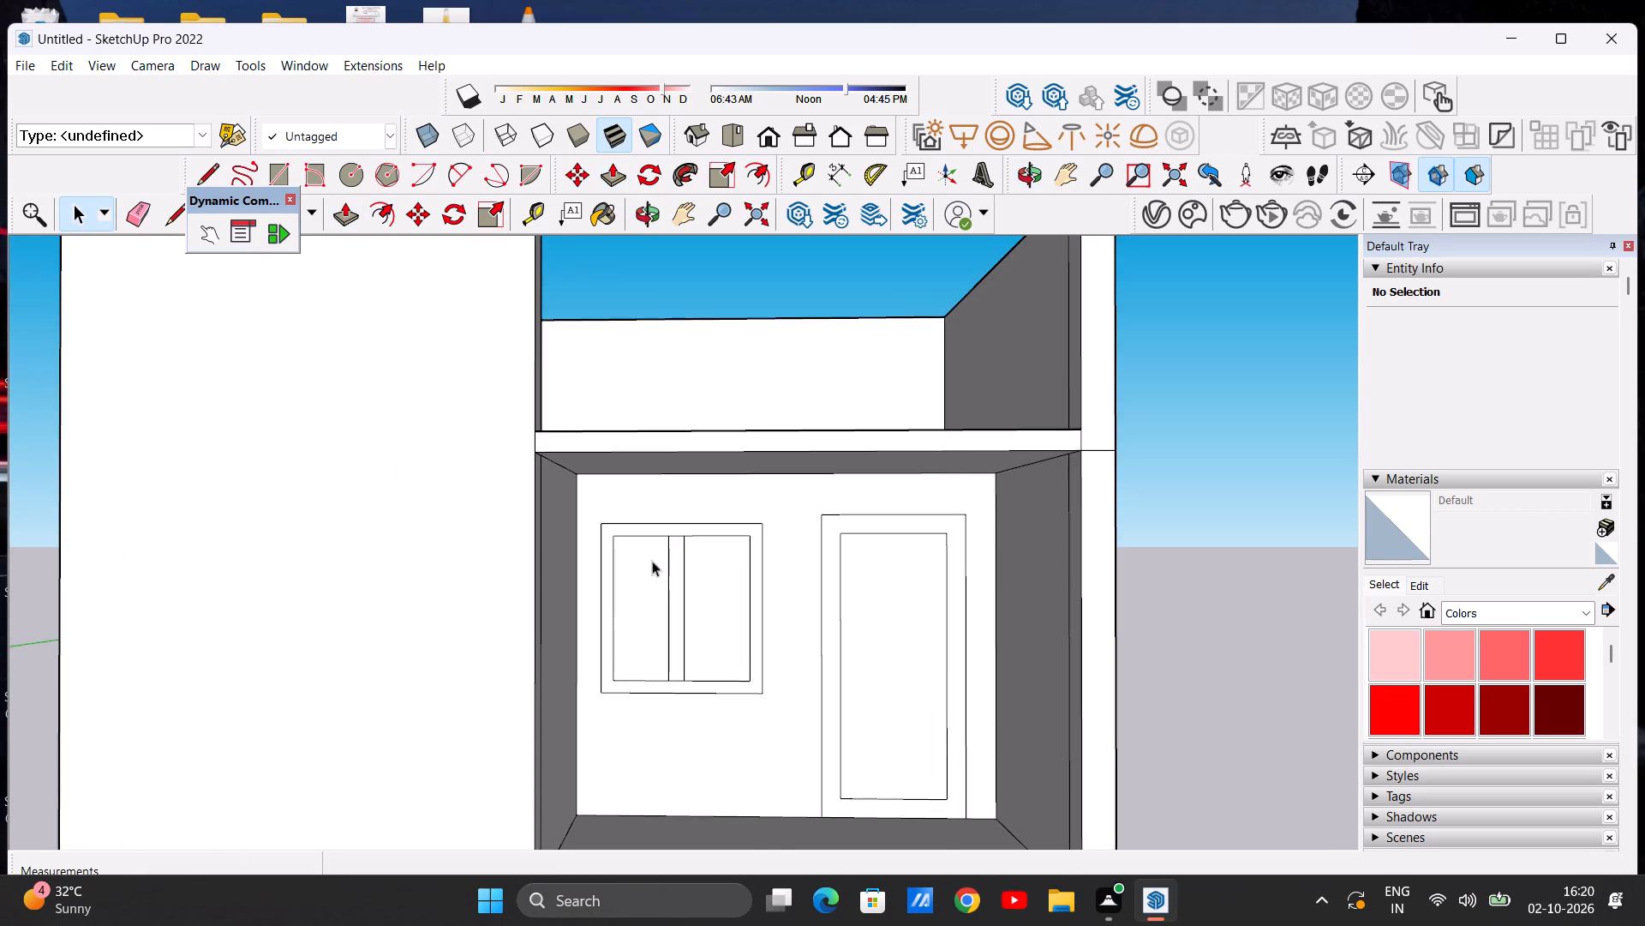
scroll(689, 559, "down", 8)
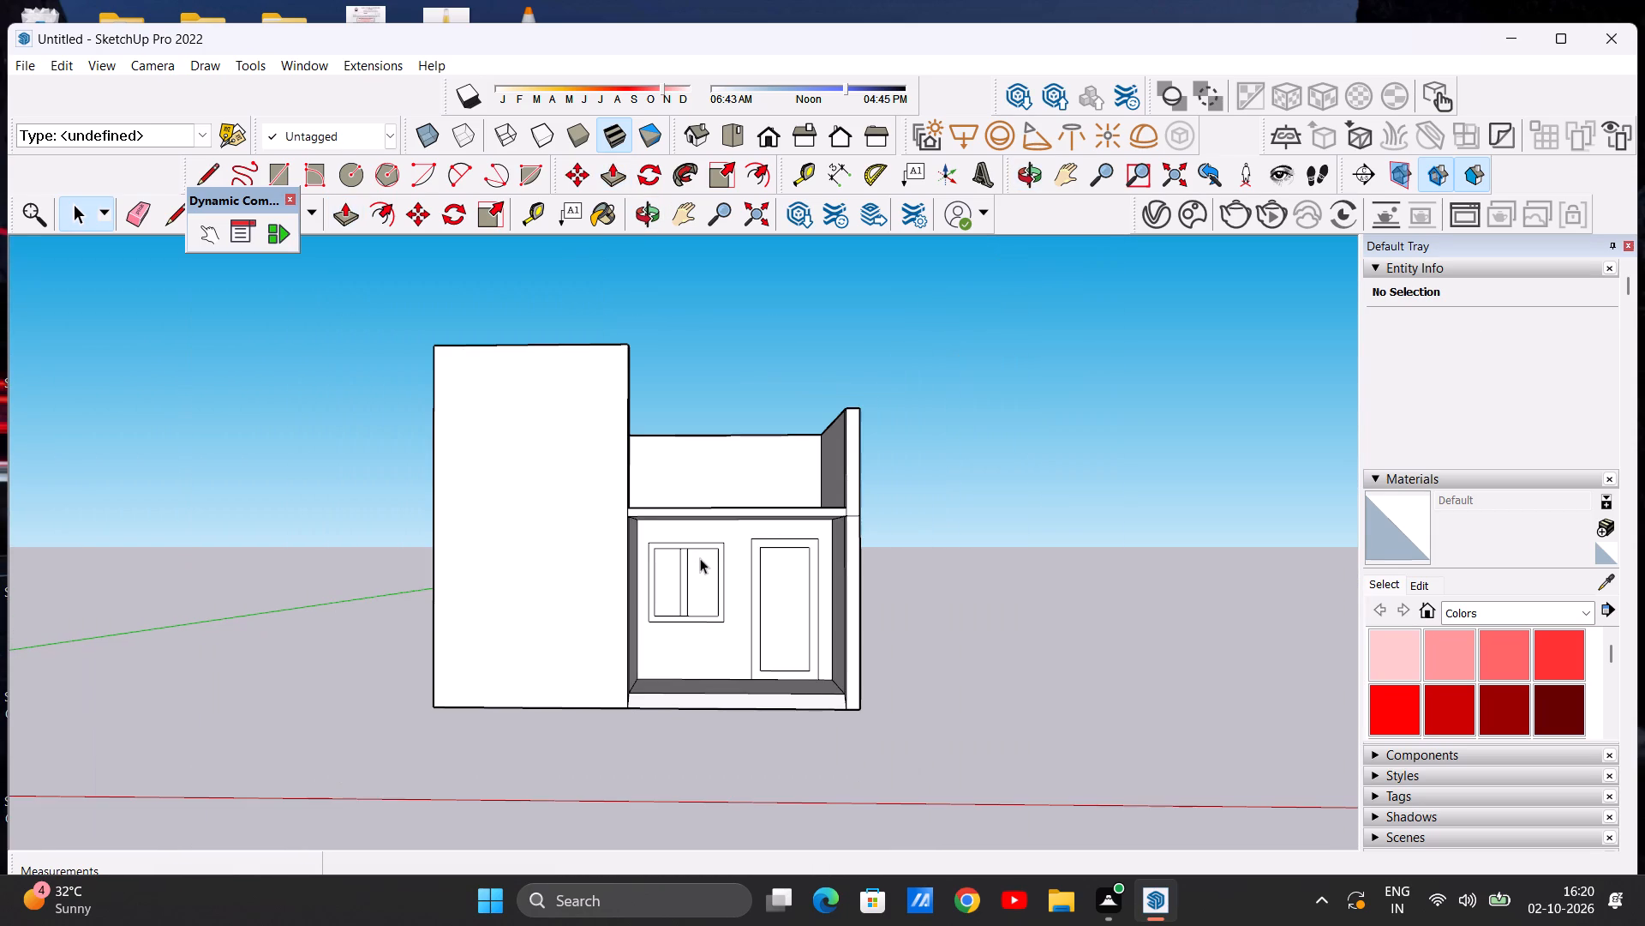
scroll(703, 580, "down", 3)
scroll(537, 562, "up", 4)
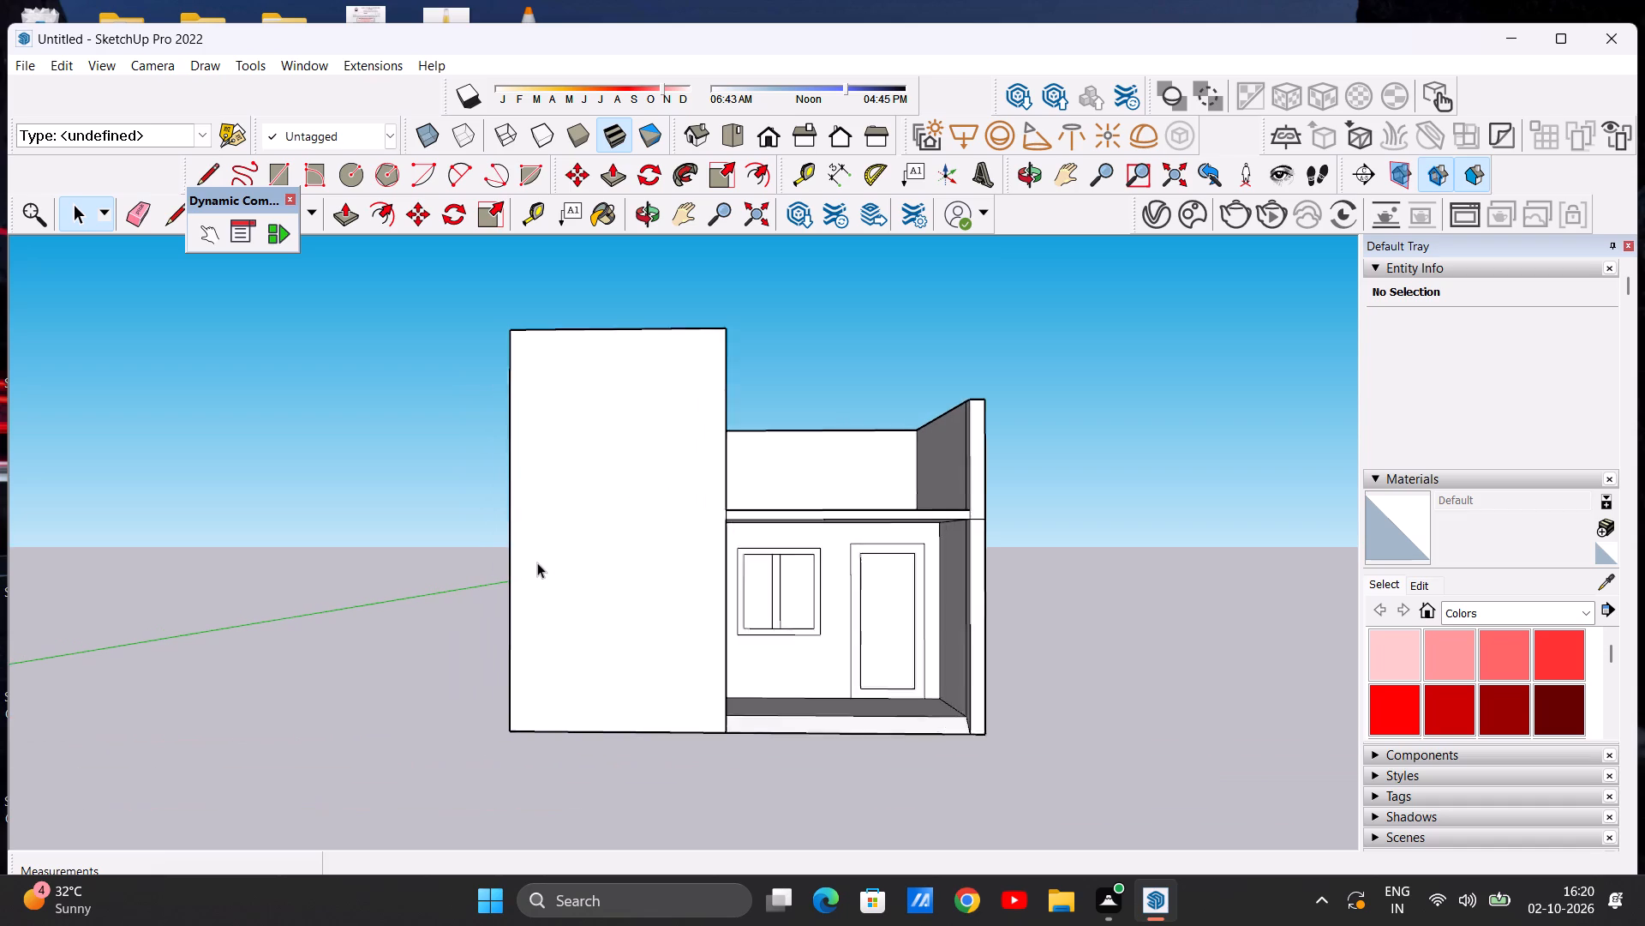
scroll(537, 562, "up", 1)
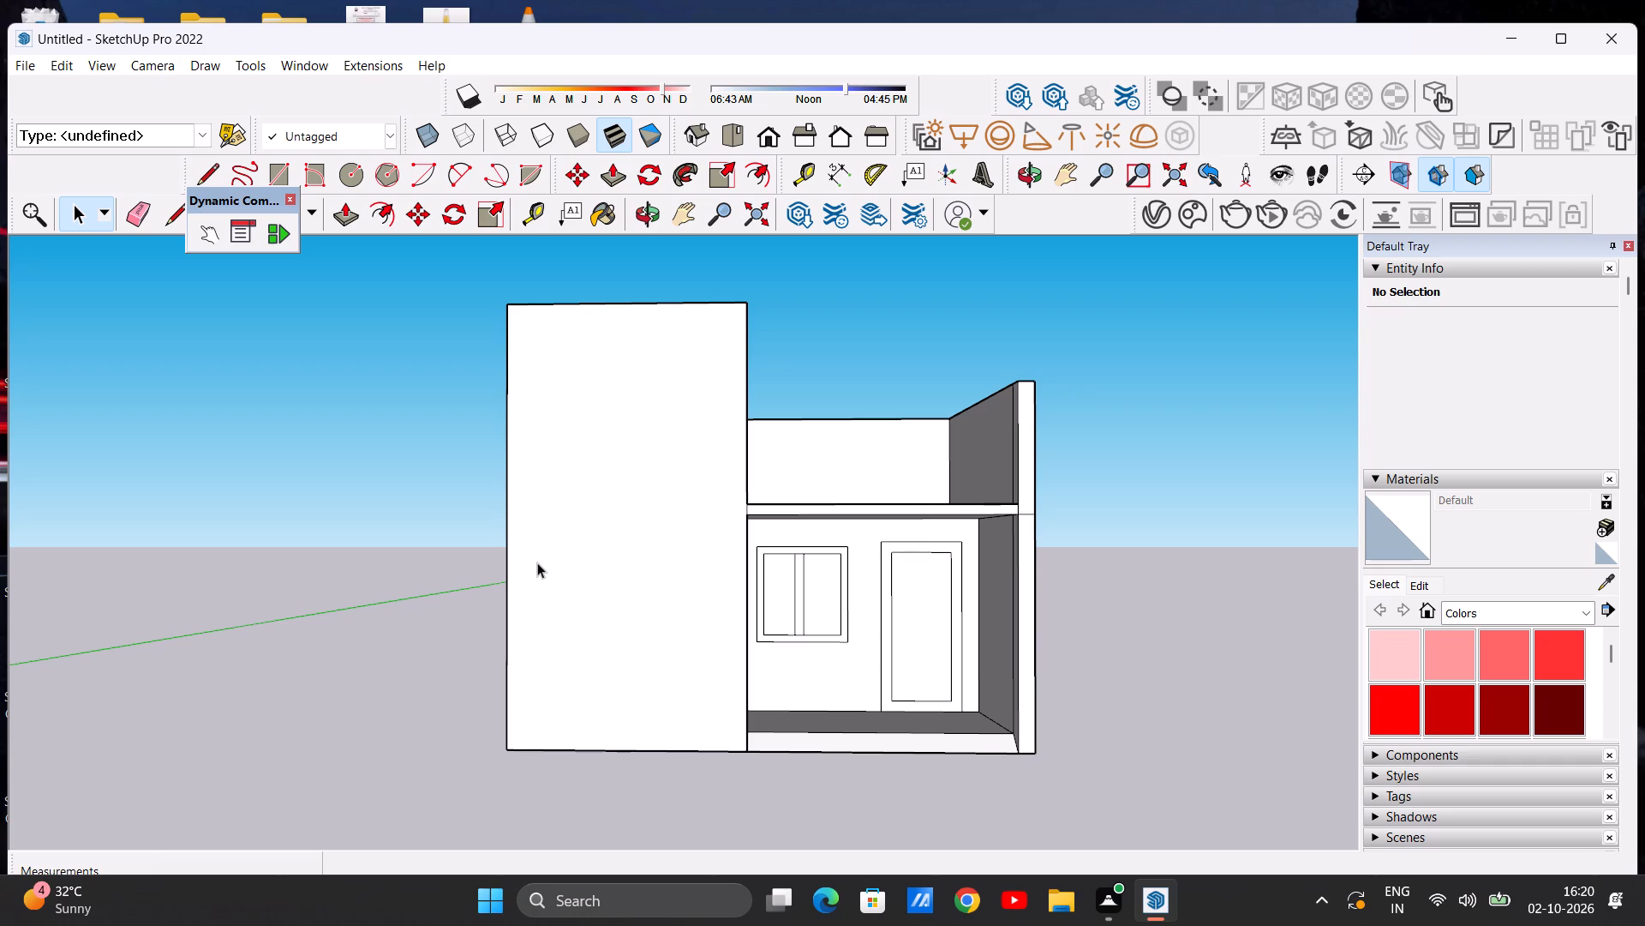
scroll(639, 576, "down", 3)
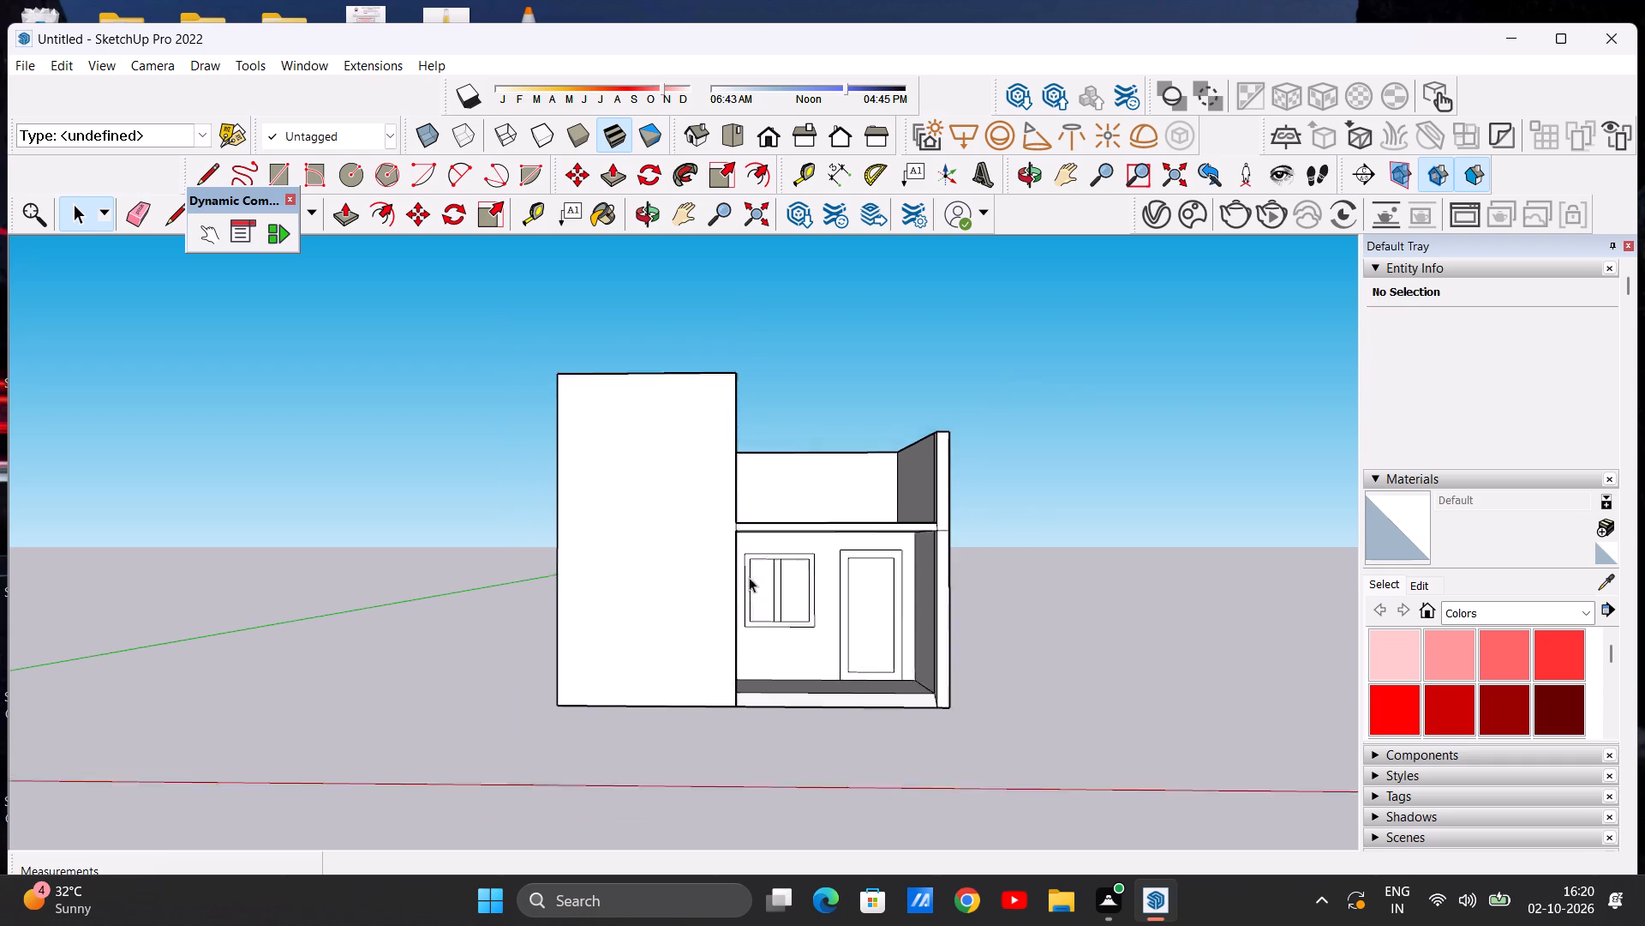
scroll(749, 577, "down", 2)
scroll(631, 514, "up", 3)
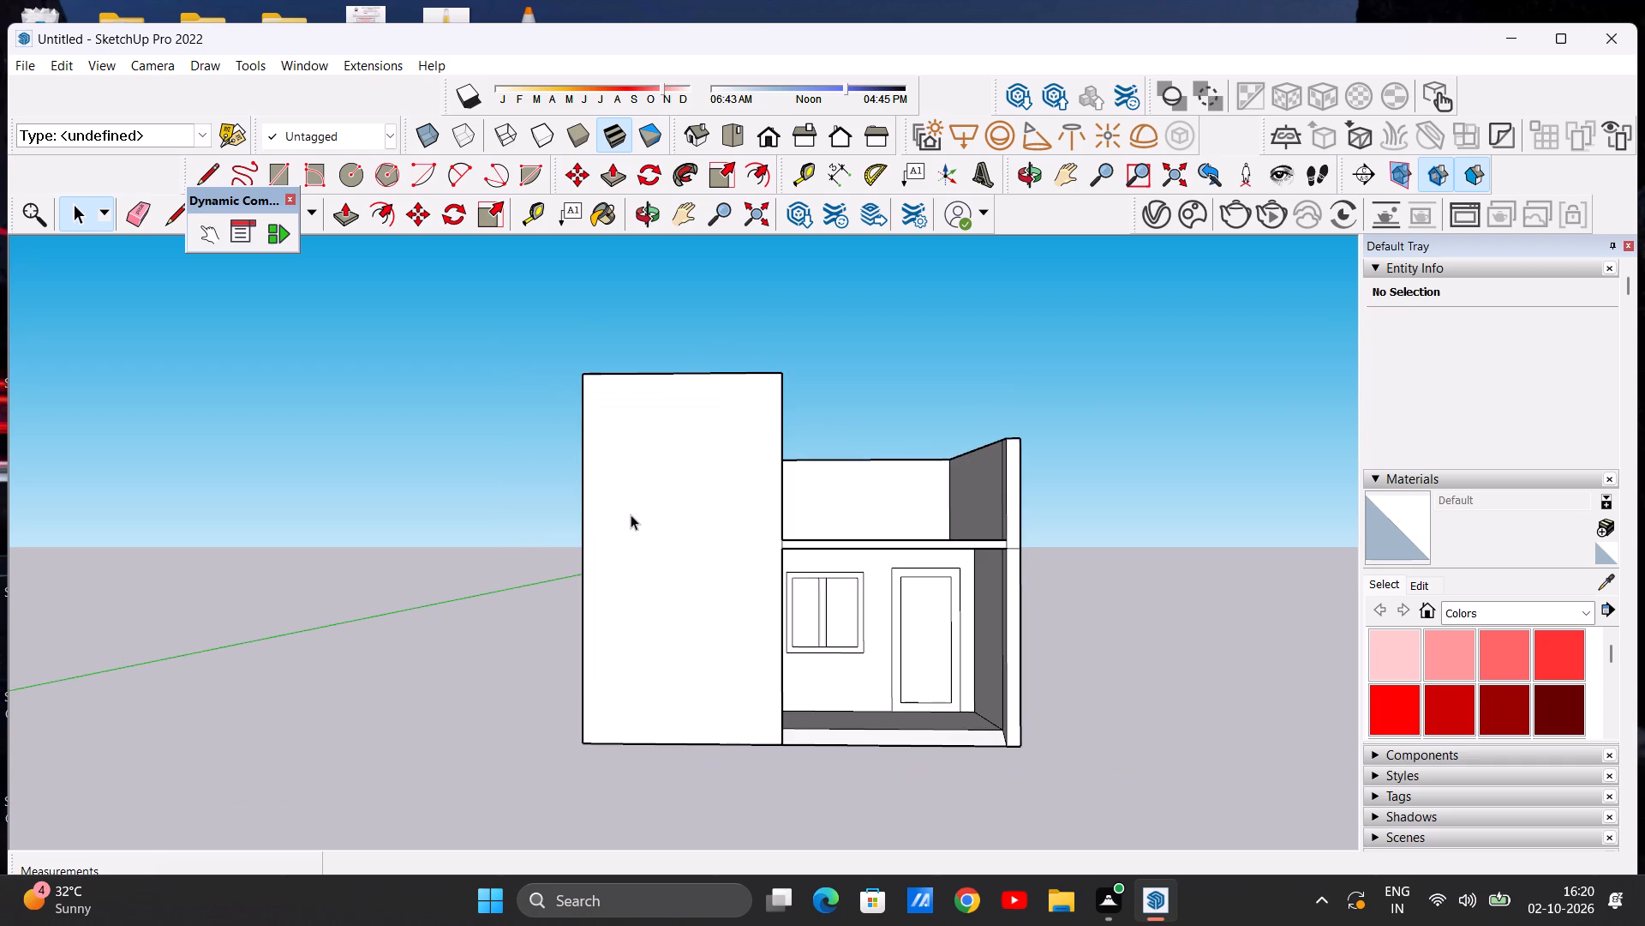
scroll(652, 506, "up", 5)
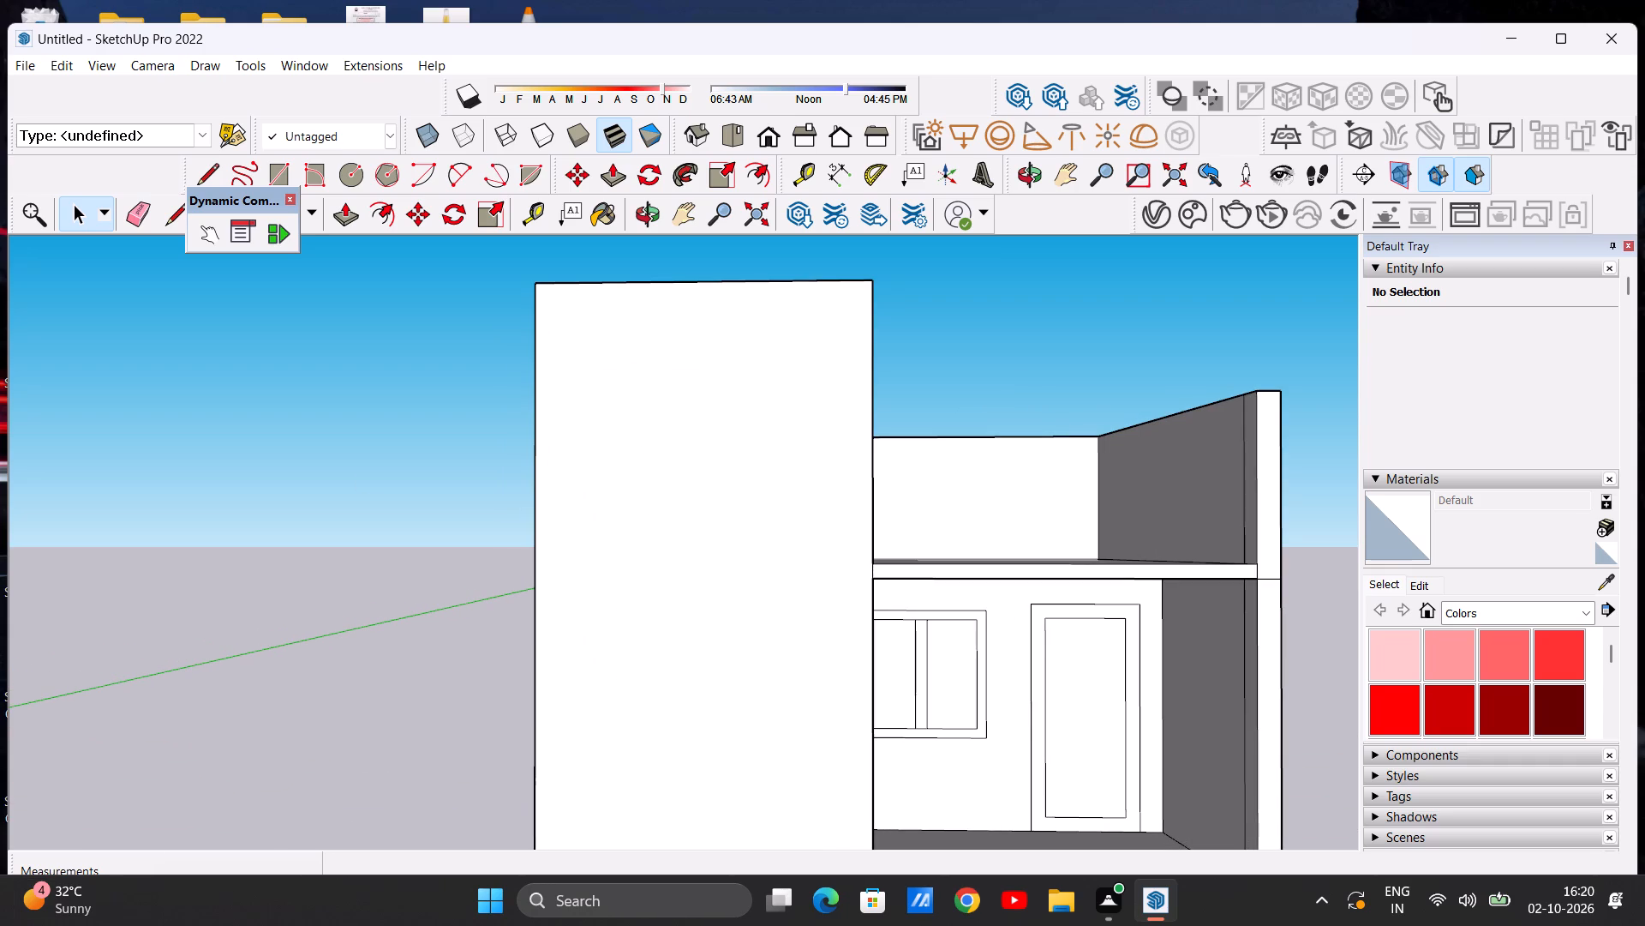
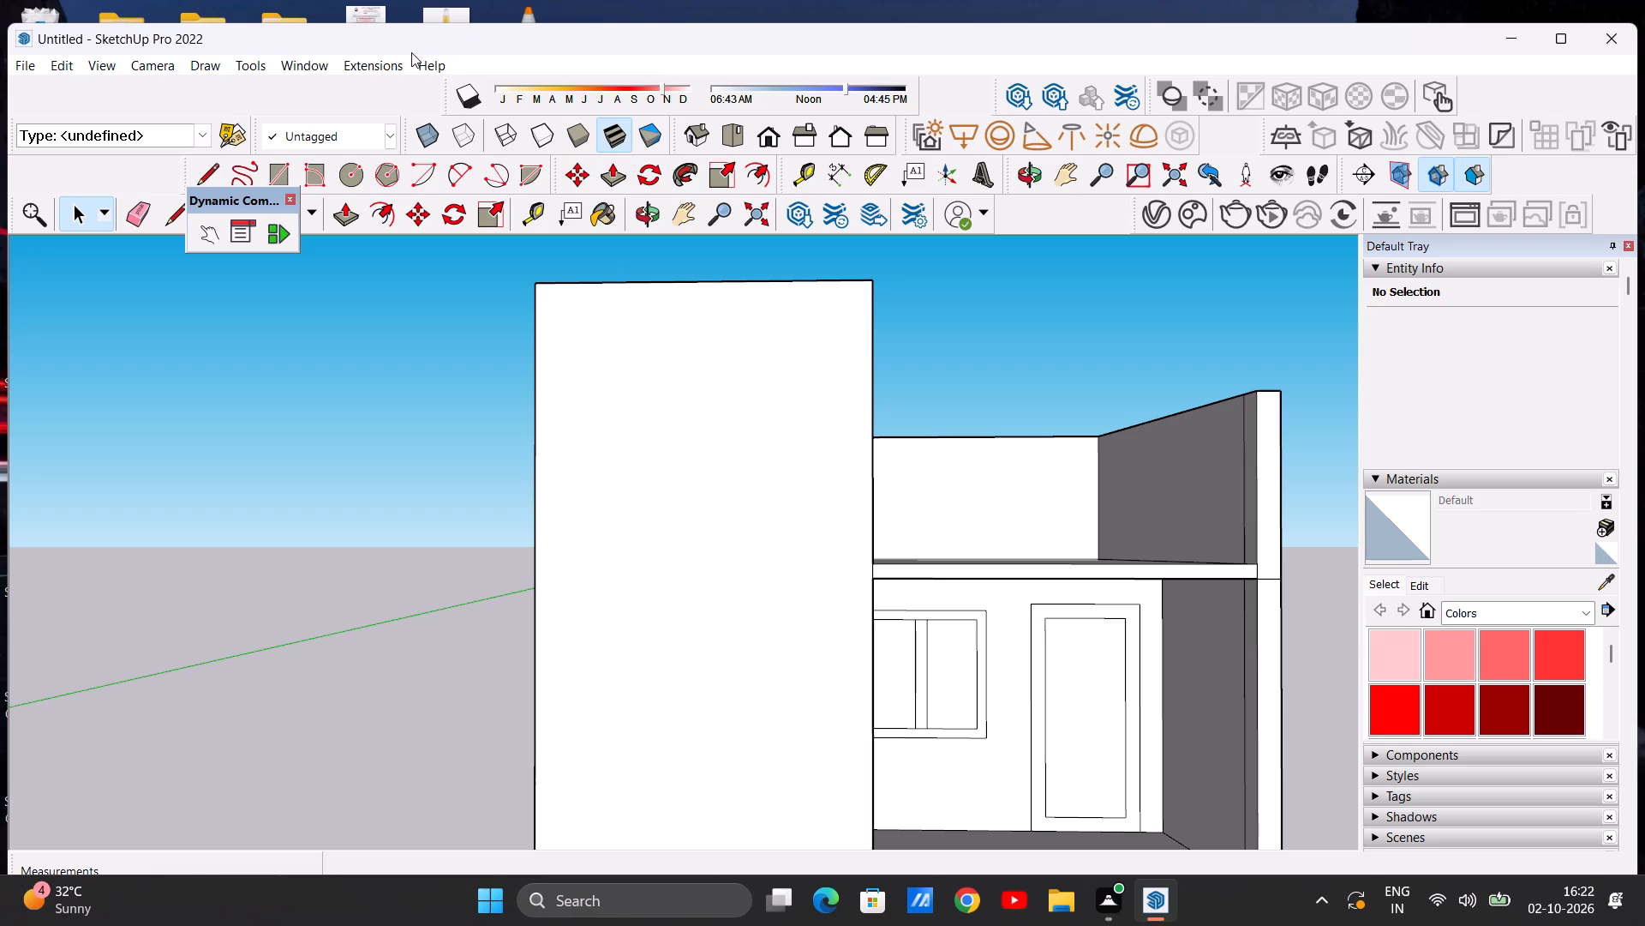
Examine the front elevation in the standard front view and from slightly above, comparing the tall front wall with the porch and upper walls.
scroll(411, 52, "down", 5)
scroll(852, 526, "down", 4)
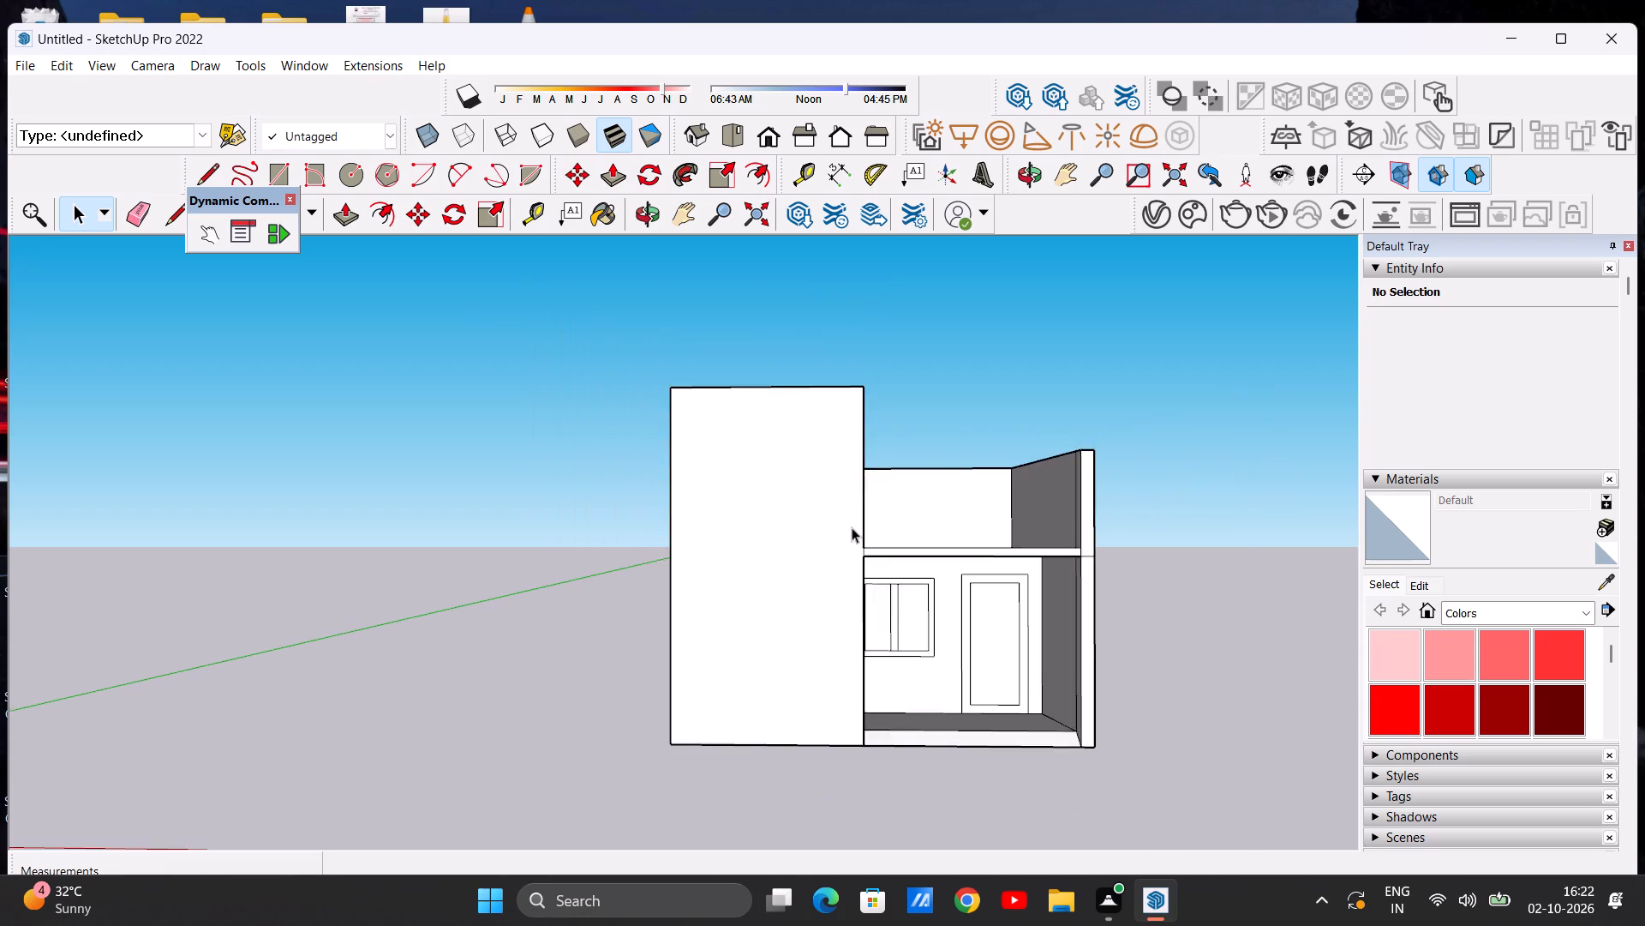
scroll(852, 527, "down", 5)
scroll(857, 527, "up", 6)
scroll(811, 528, "down", 2)
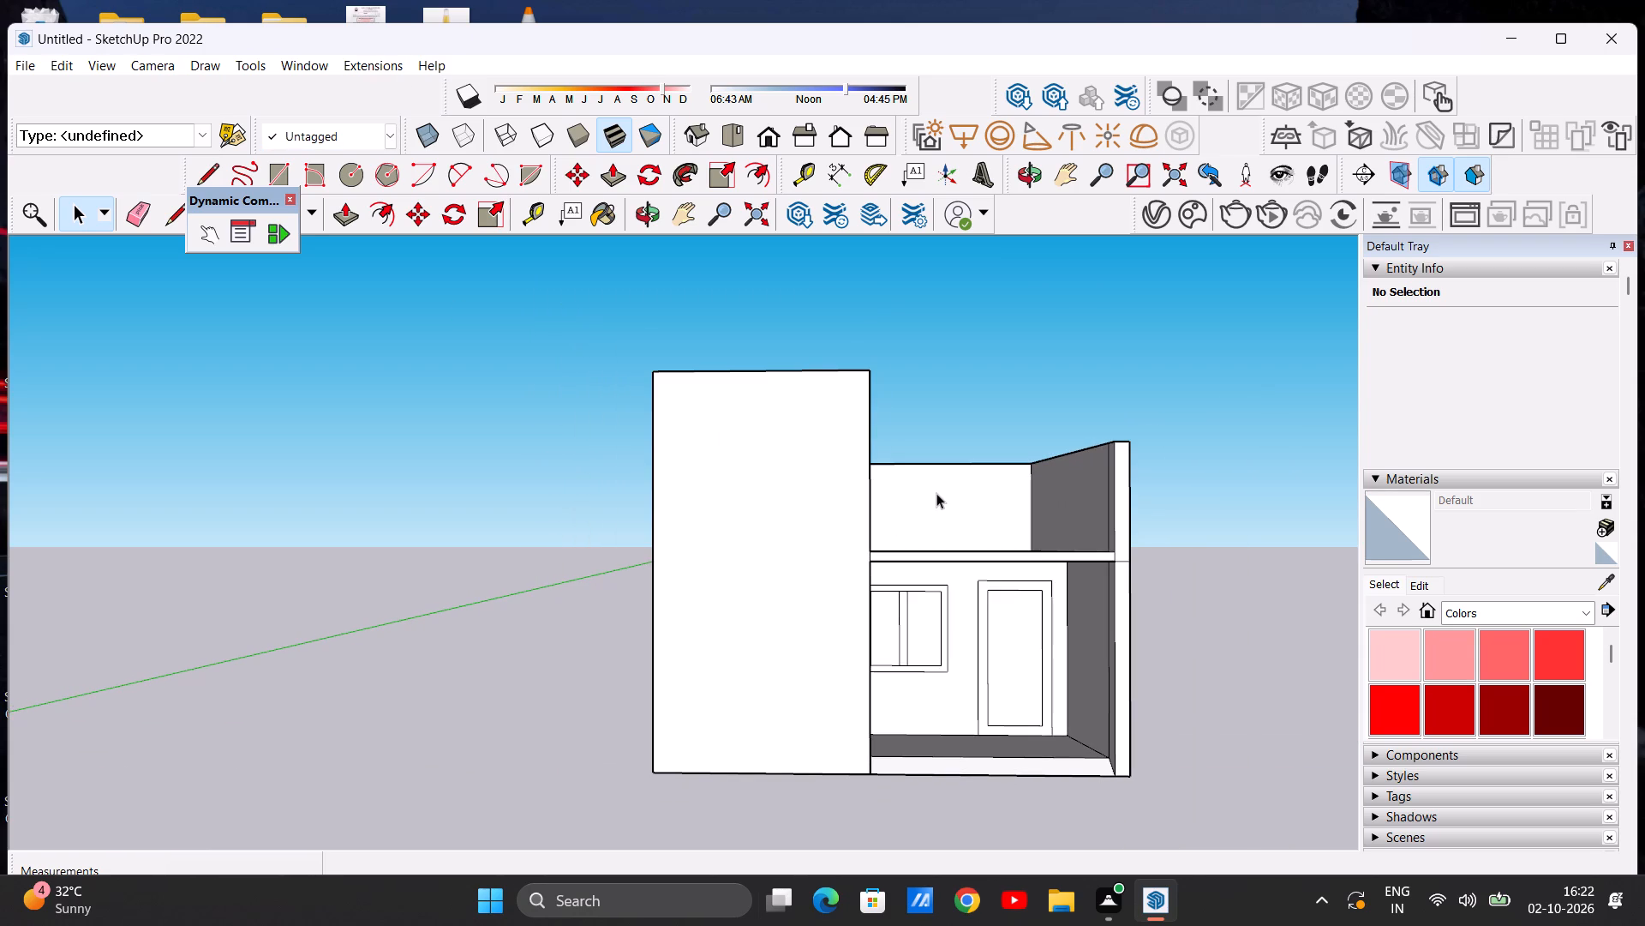
scroll(936, 492, "up", 2)
middle_click_drag(811, 532, 781, 578)
scroll(737, 527, "down", 4)
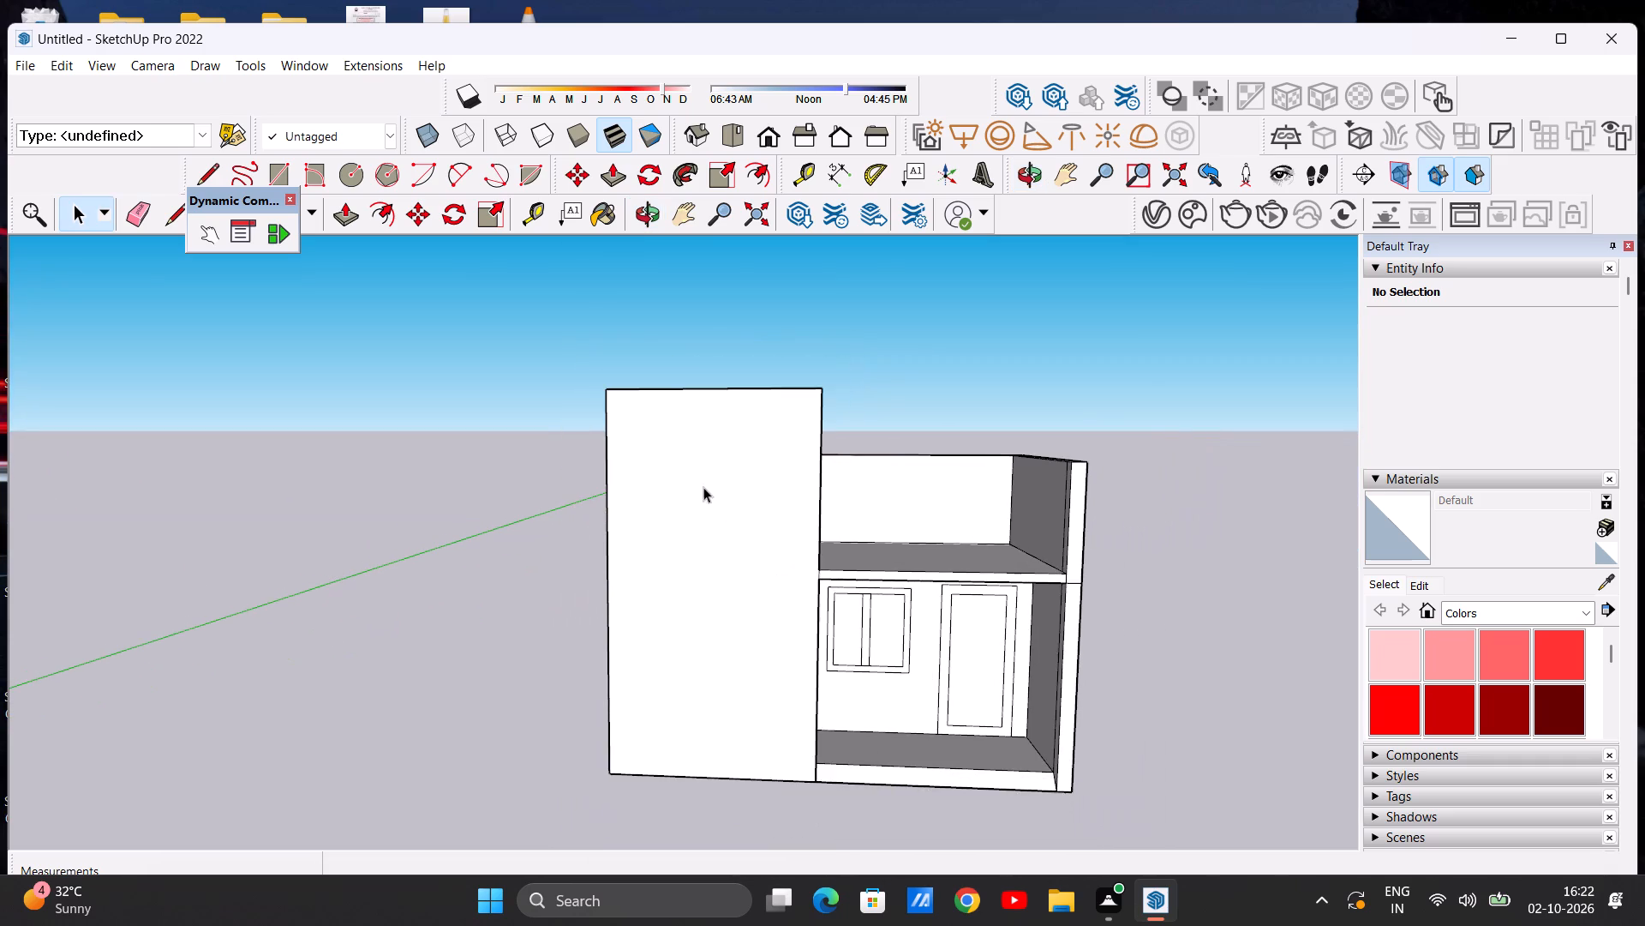
scroll(736, 475, "up", 3)
left_click(761, 133)
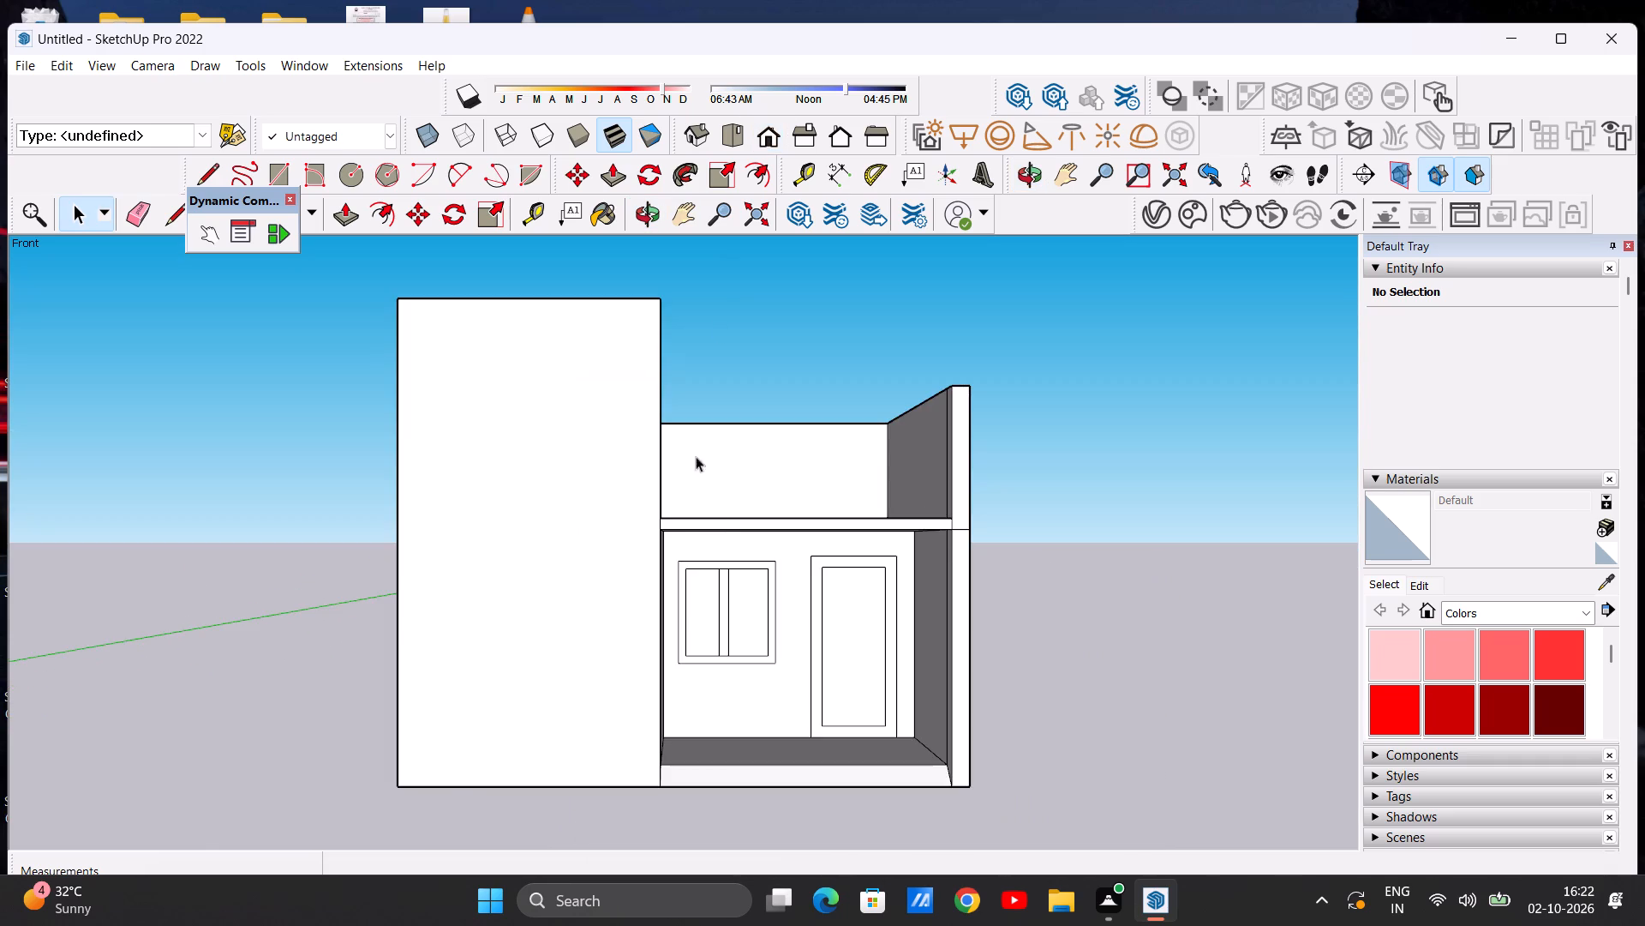
scroll(808, 549, "down", 3)
scroll(546, 356, "up", 4)
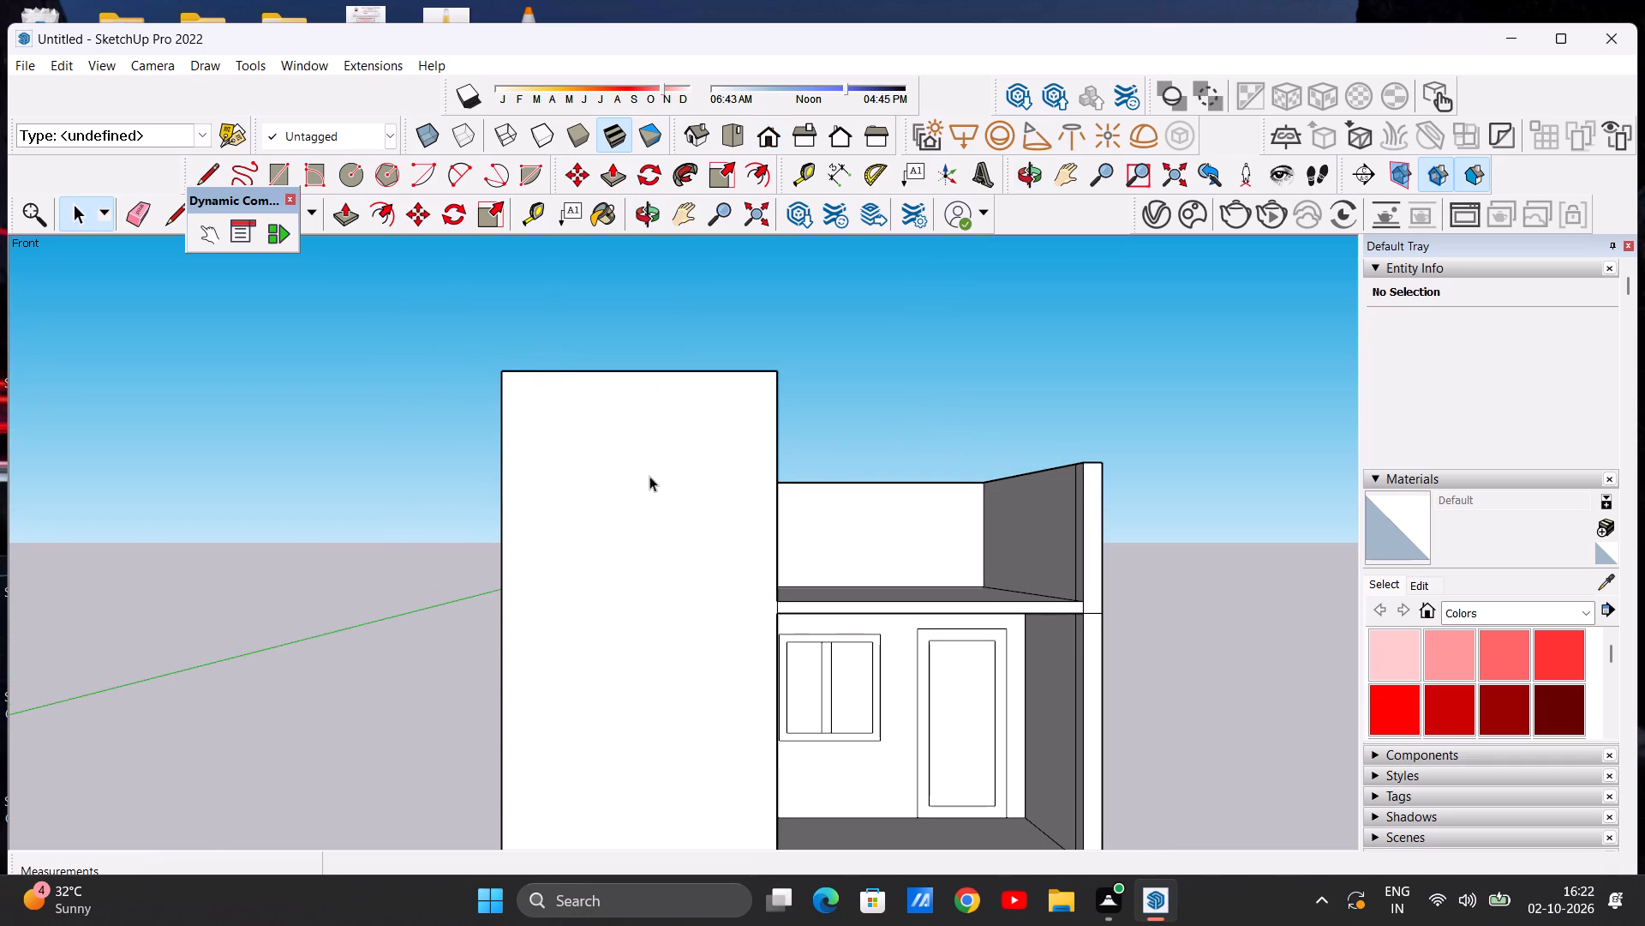
scroll(649, 476, "down", 2)
middle_click_drag(842, 585, 797, 688)
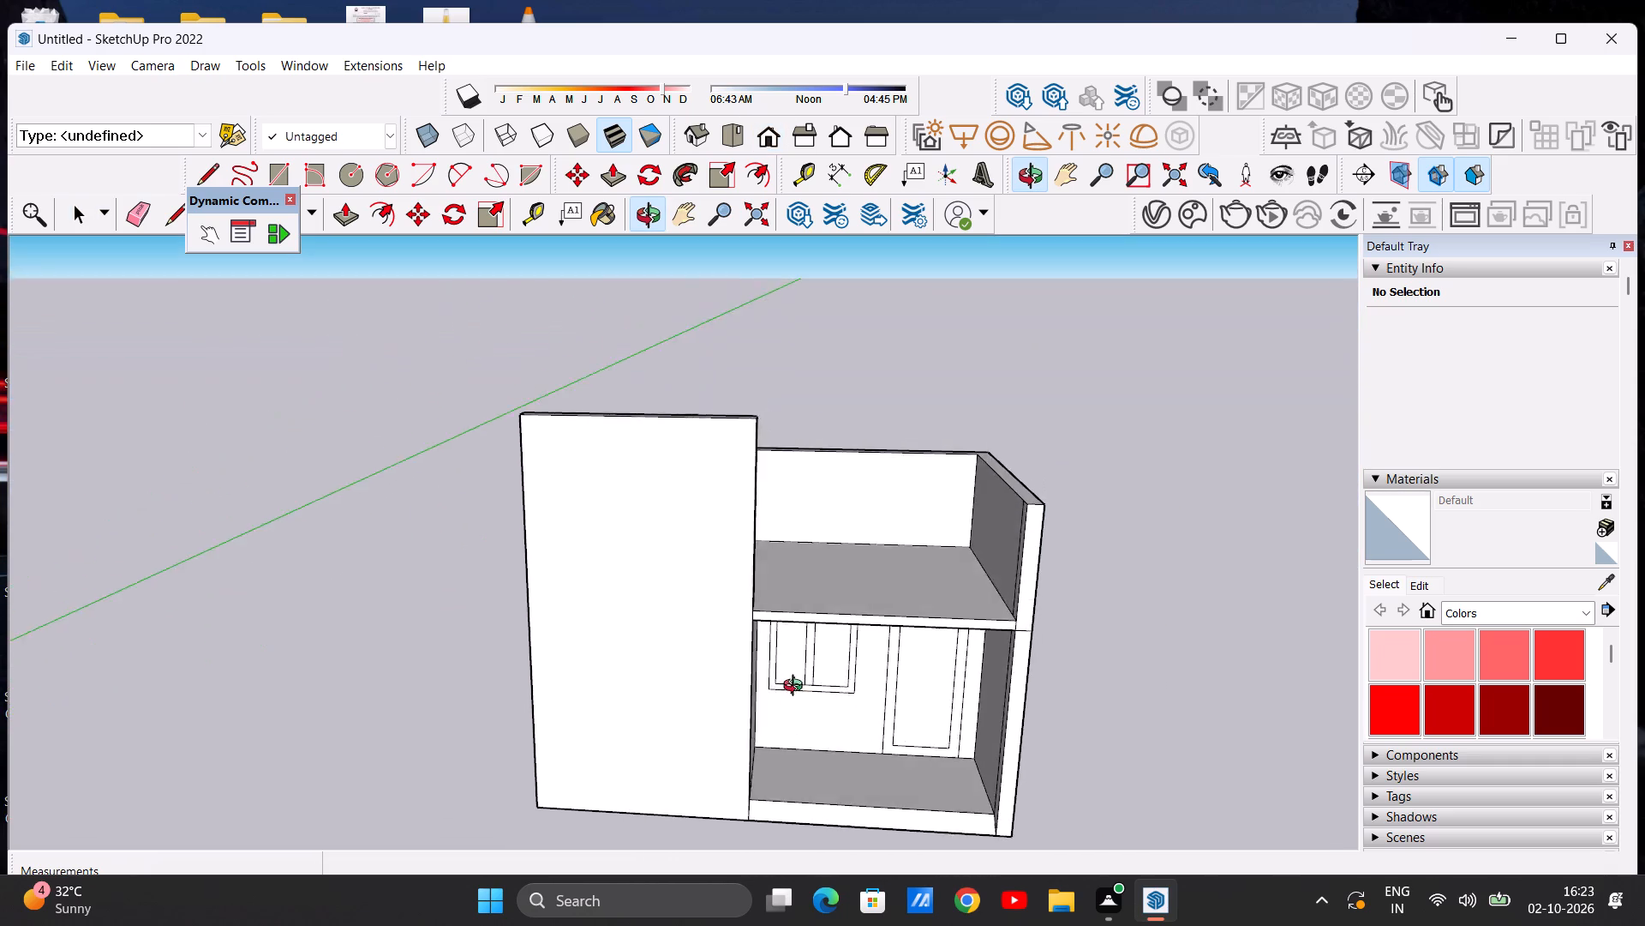
middle_click_drag(797, 688, 825, 624)
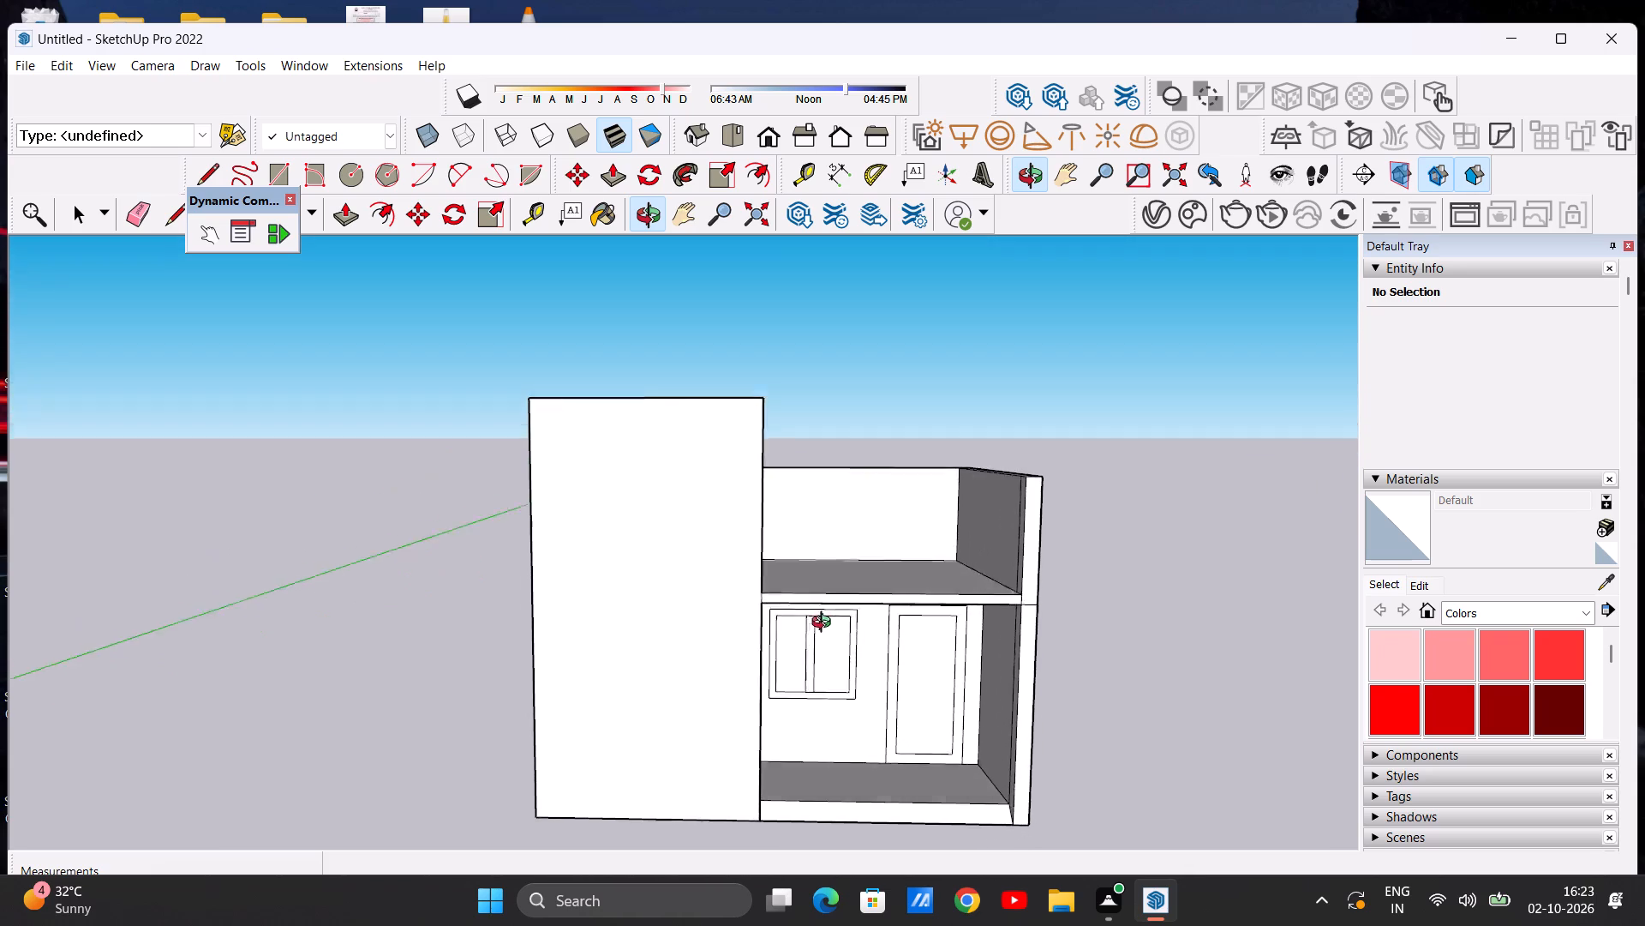
Draw a 9" line across the porch-side end wall's front edge face, level with the top of the roof slab.
middle_click_drag(825, 624, 517, 562)
middle_click_drag(942, 616, 872, 646)
scroll(850, 575, "up", 5)
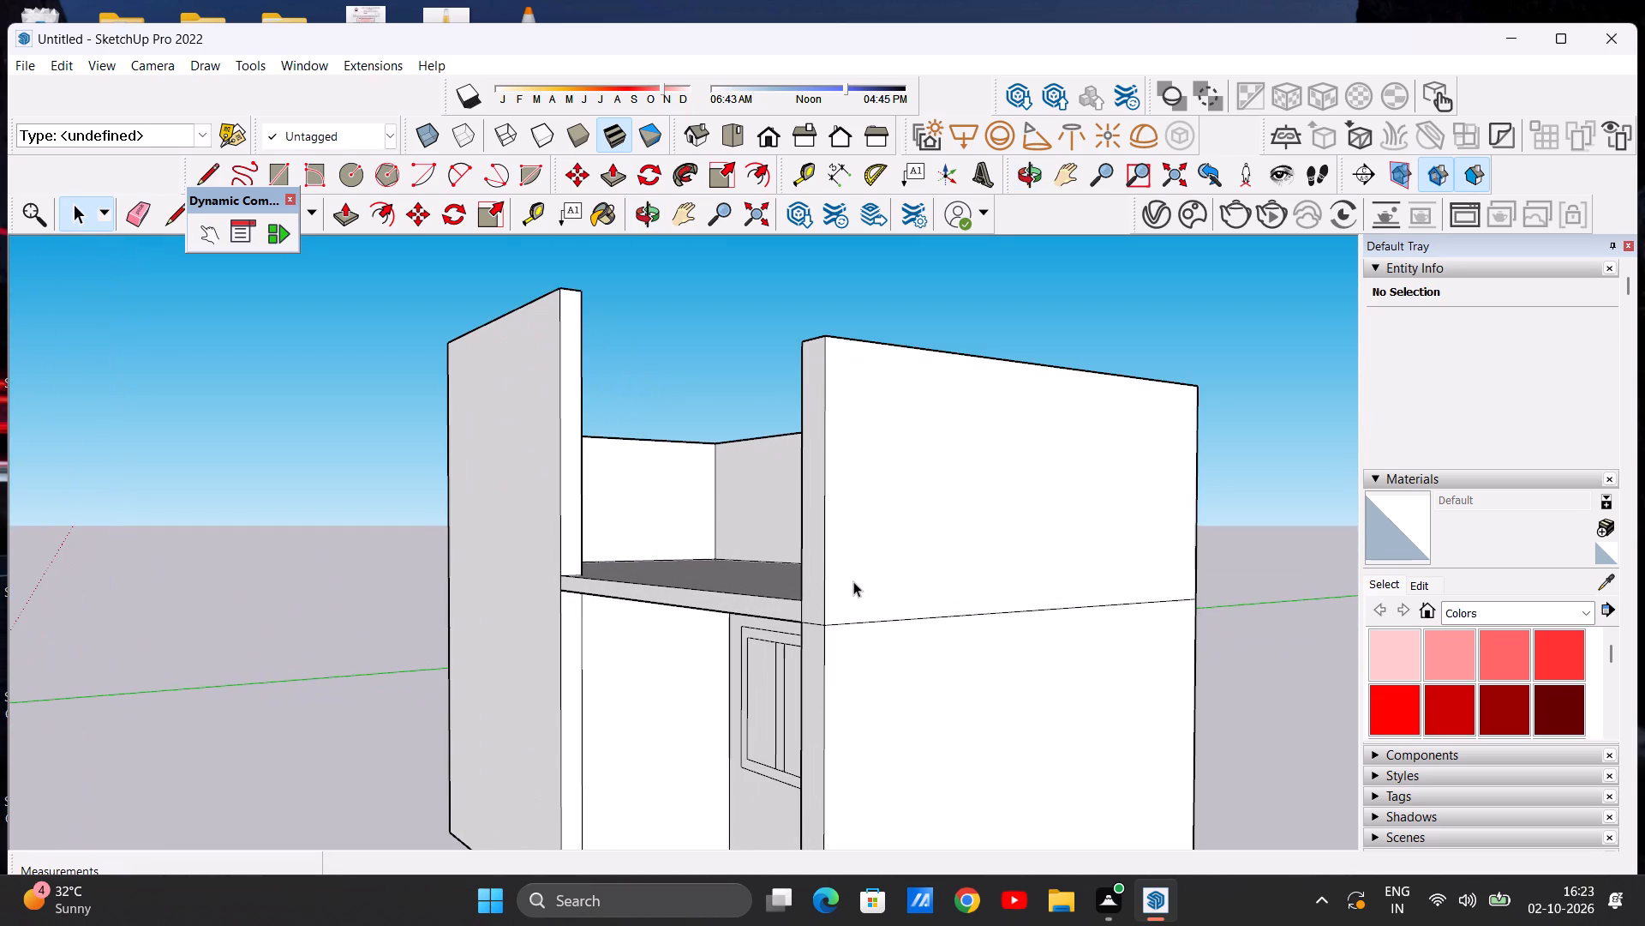
key("l")
scroll(842, 606, "up", 7)
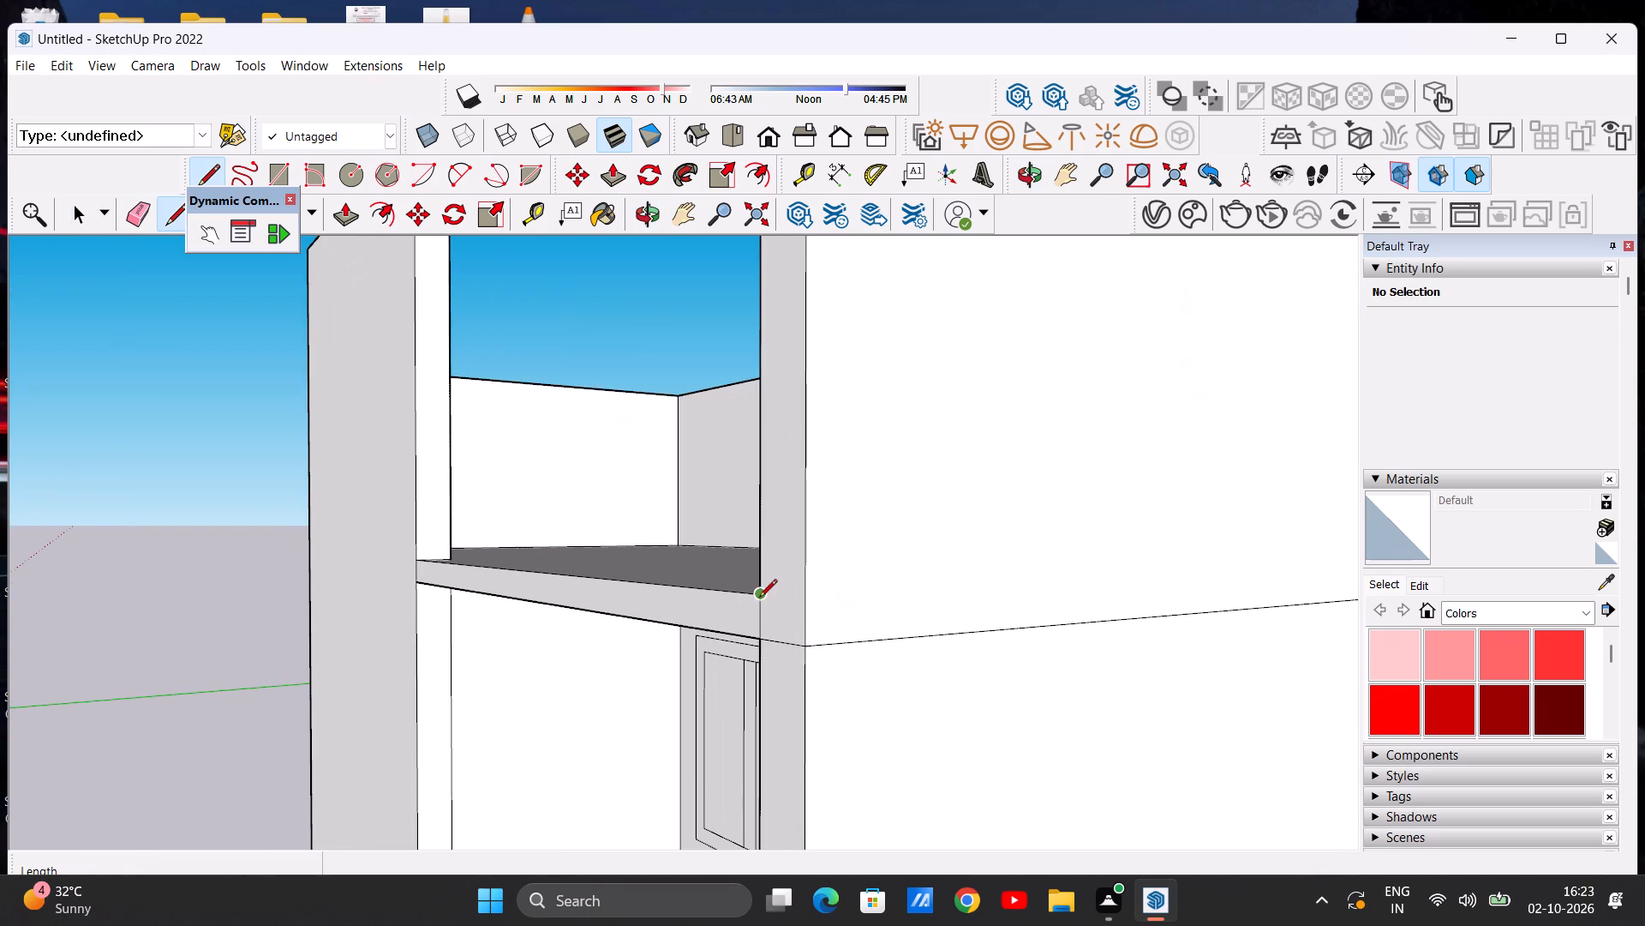
left_click(759, 598)
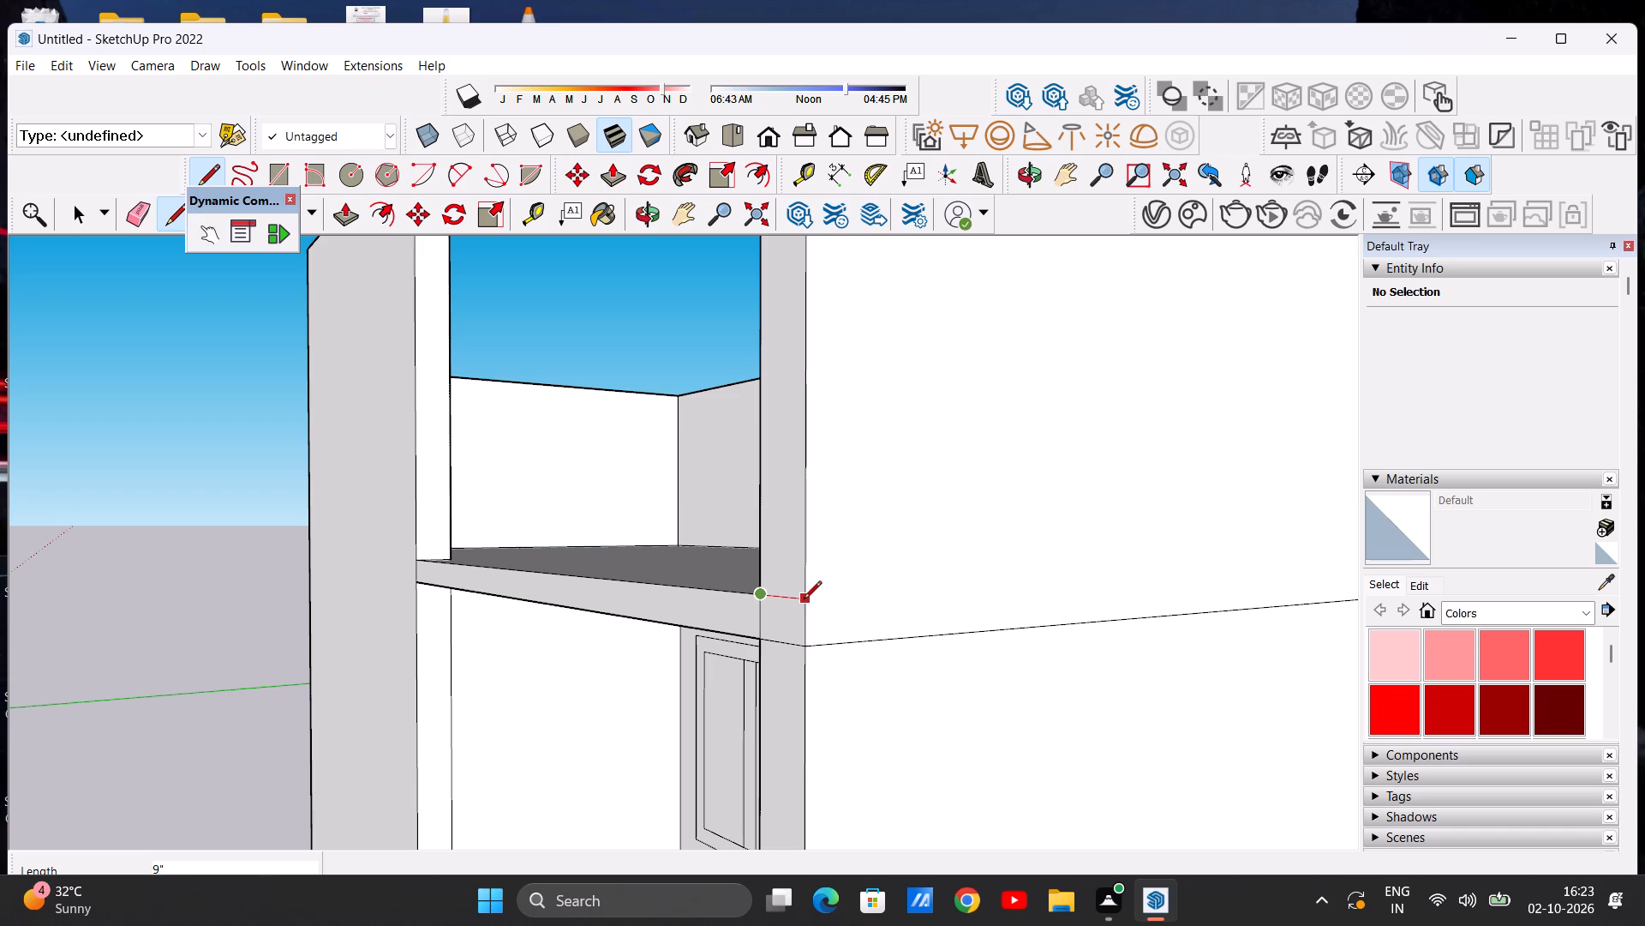
left_click(805, 600)
Continue the slab-top line about 13' 7 5/16" along the end wall's outer face to its rear edge.
scroll(899, 594, "down", 6)
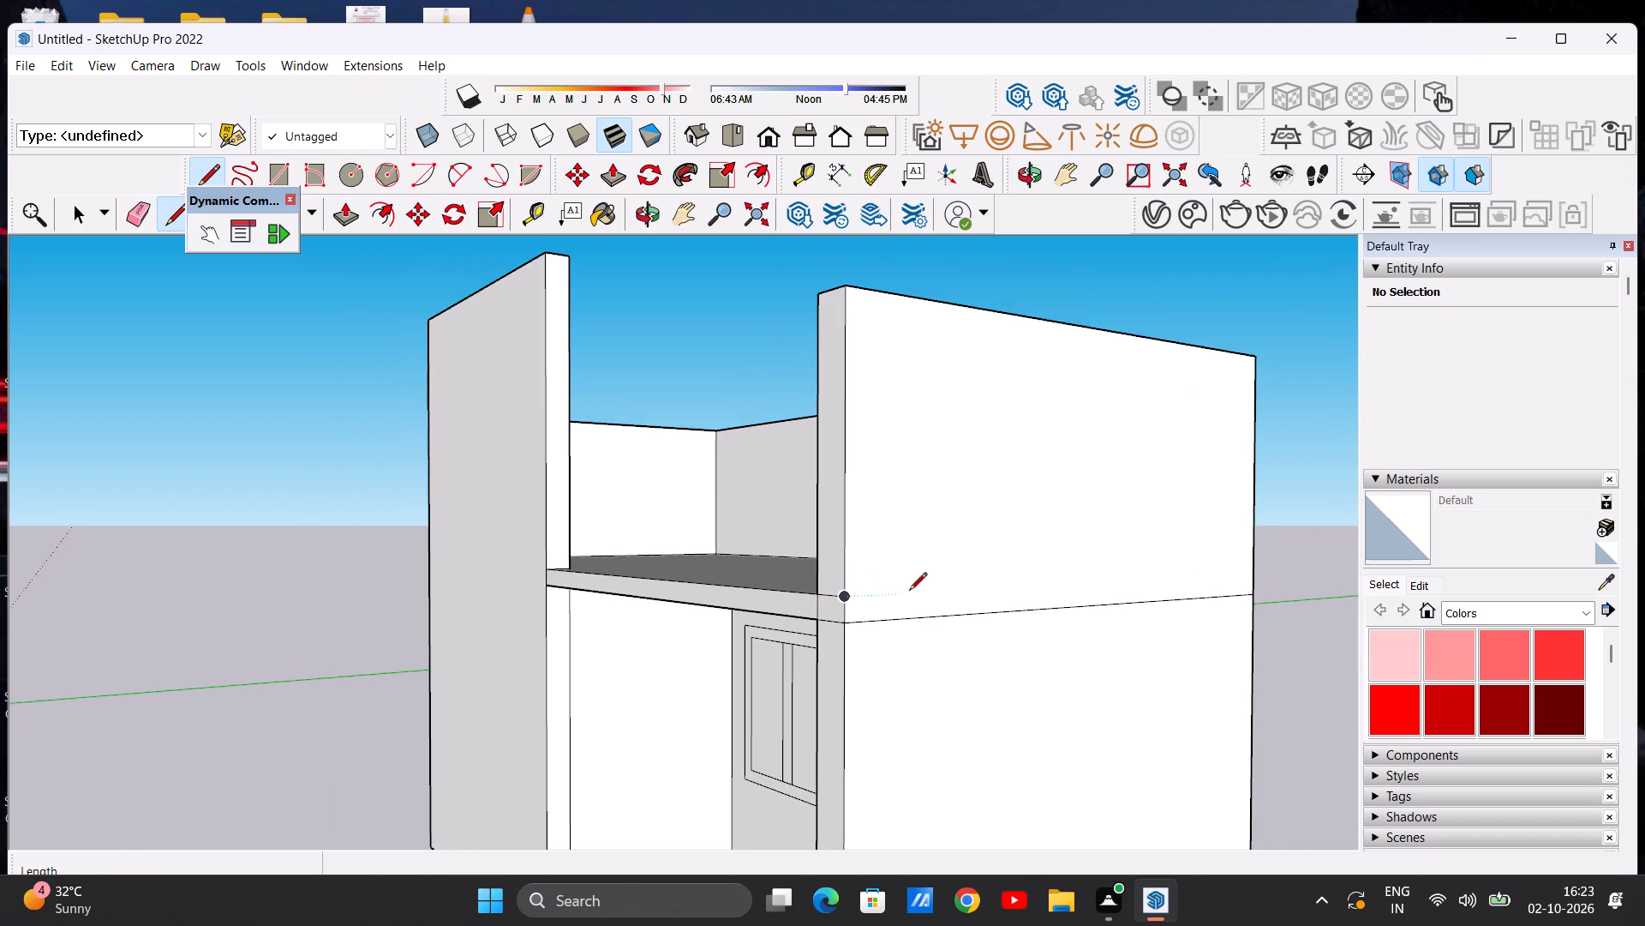
middle_click_drag(917, 594, 744, 594)
left_click(679, 598)
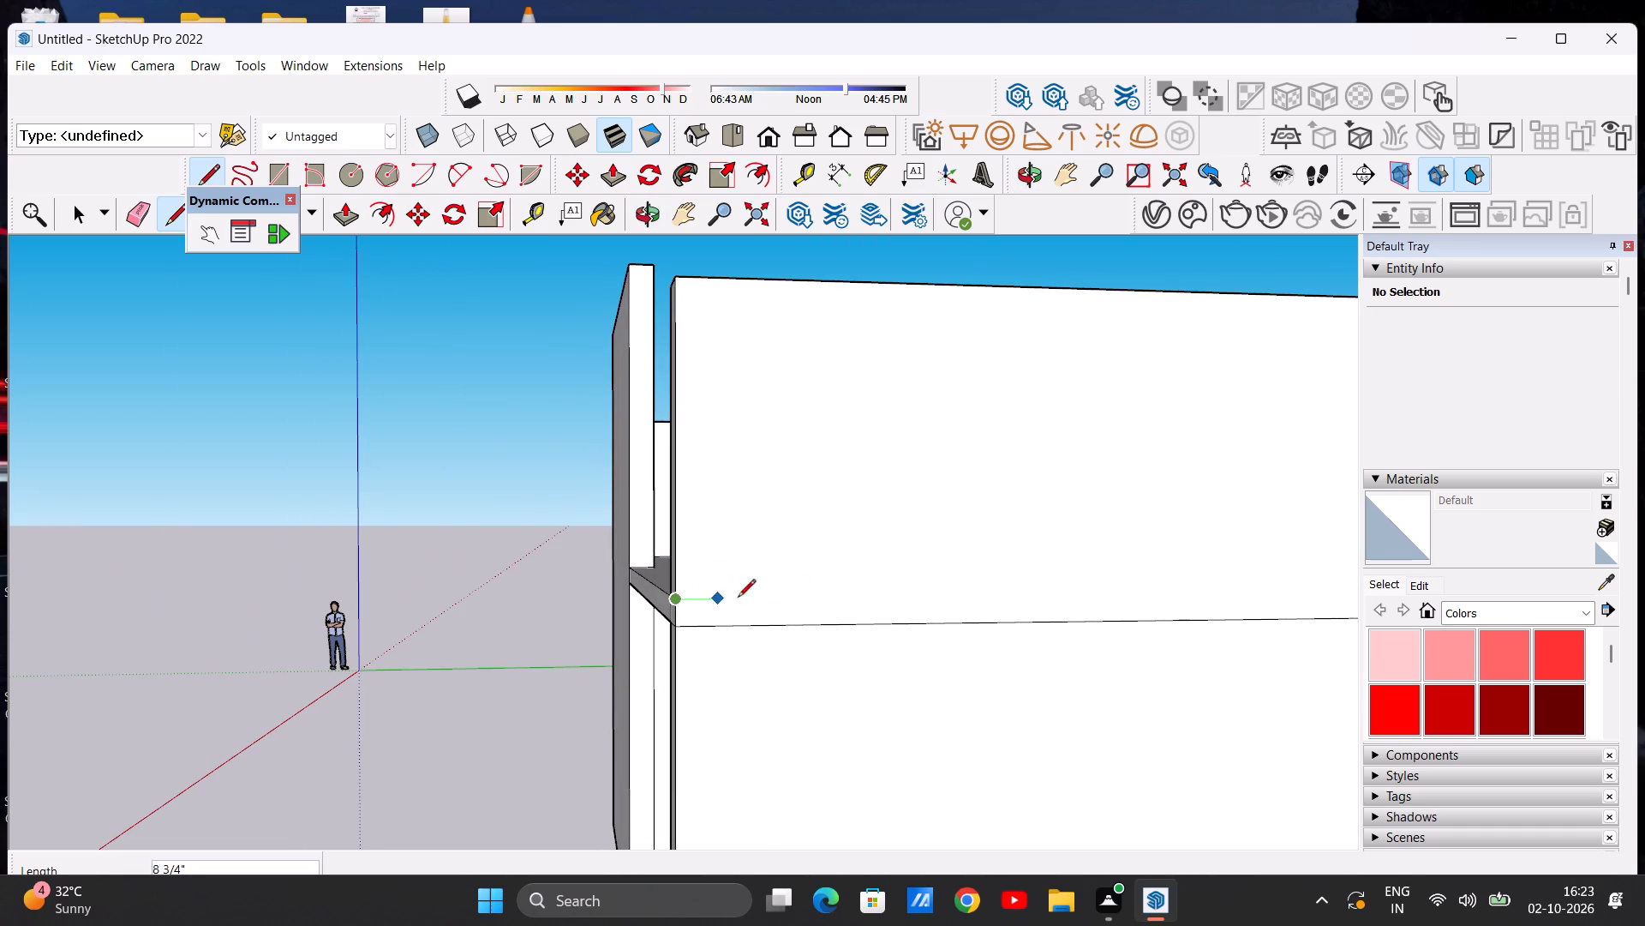
scroll(811, 603, "down", 6)
scroll(1136, 596, "up", 6)
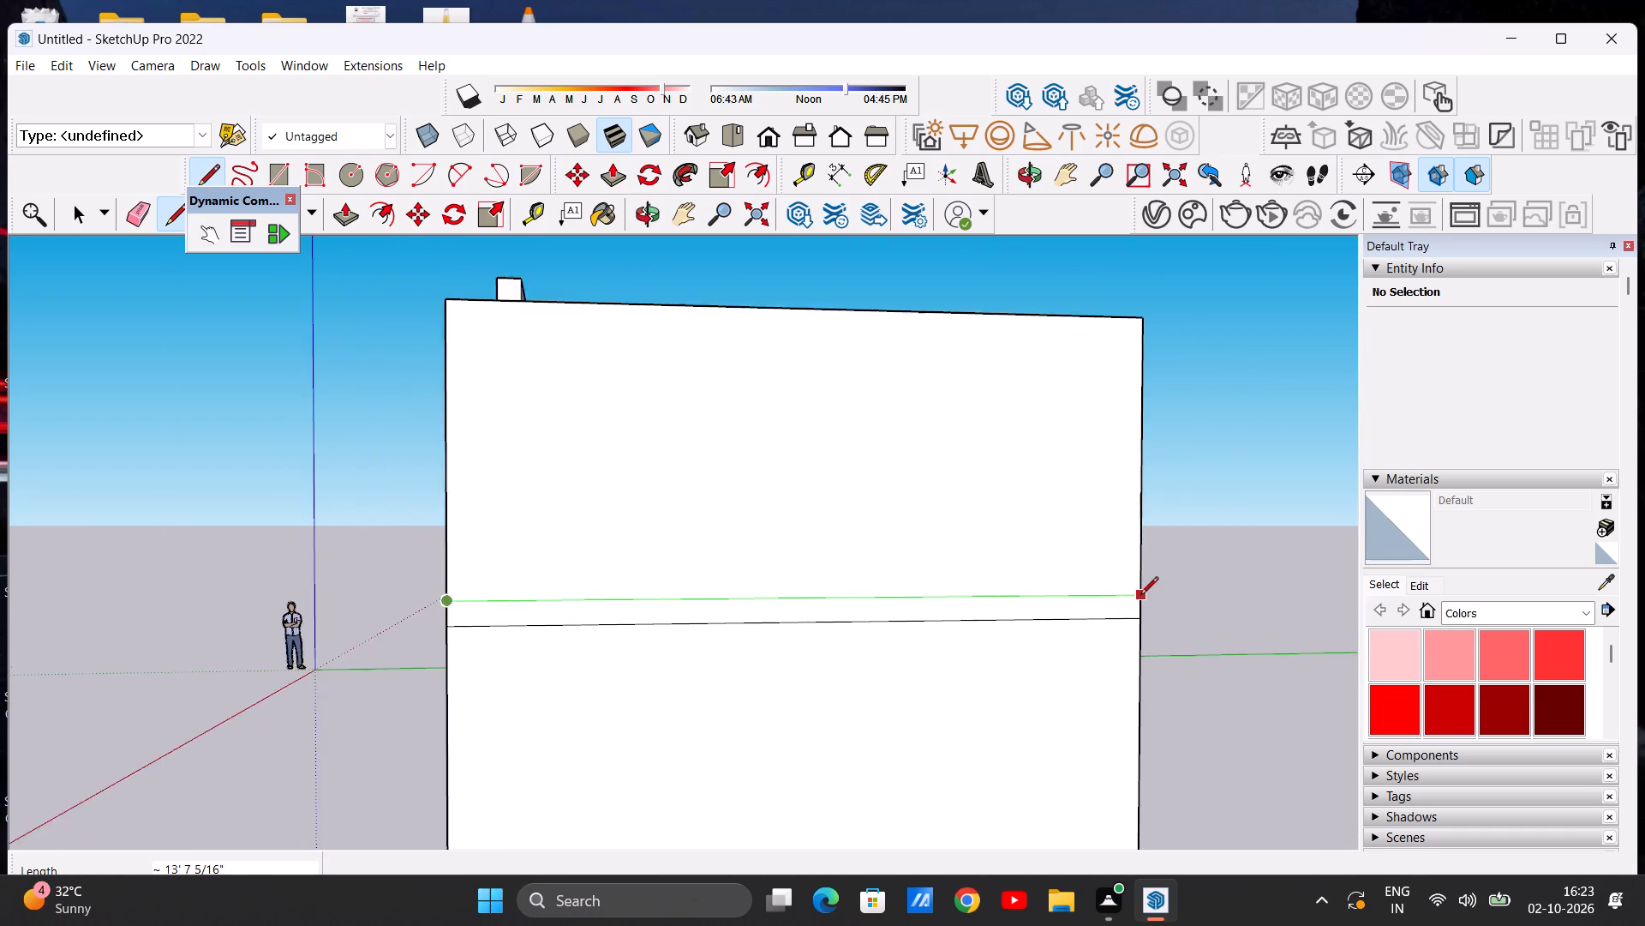
scroll(1140, 596, "up", 5)
left_click(1138, 601)
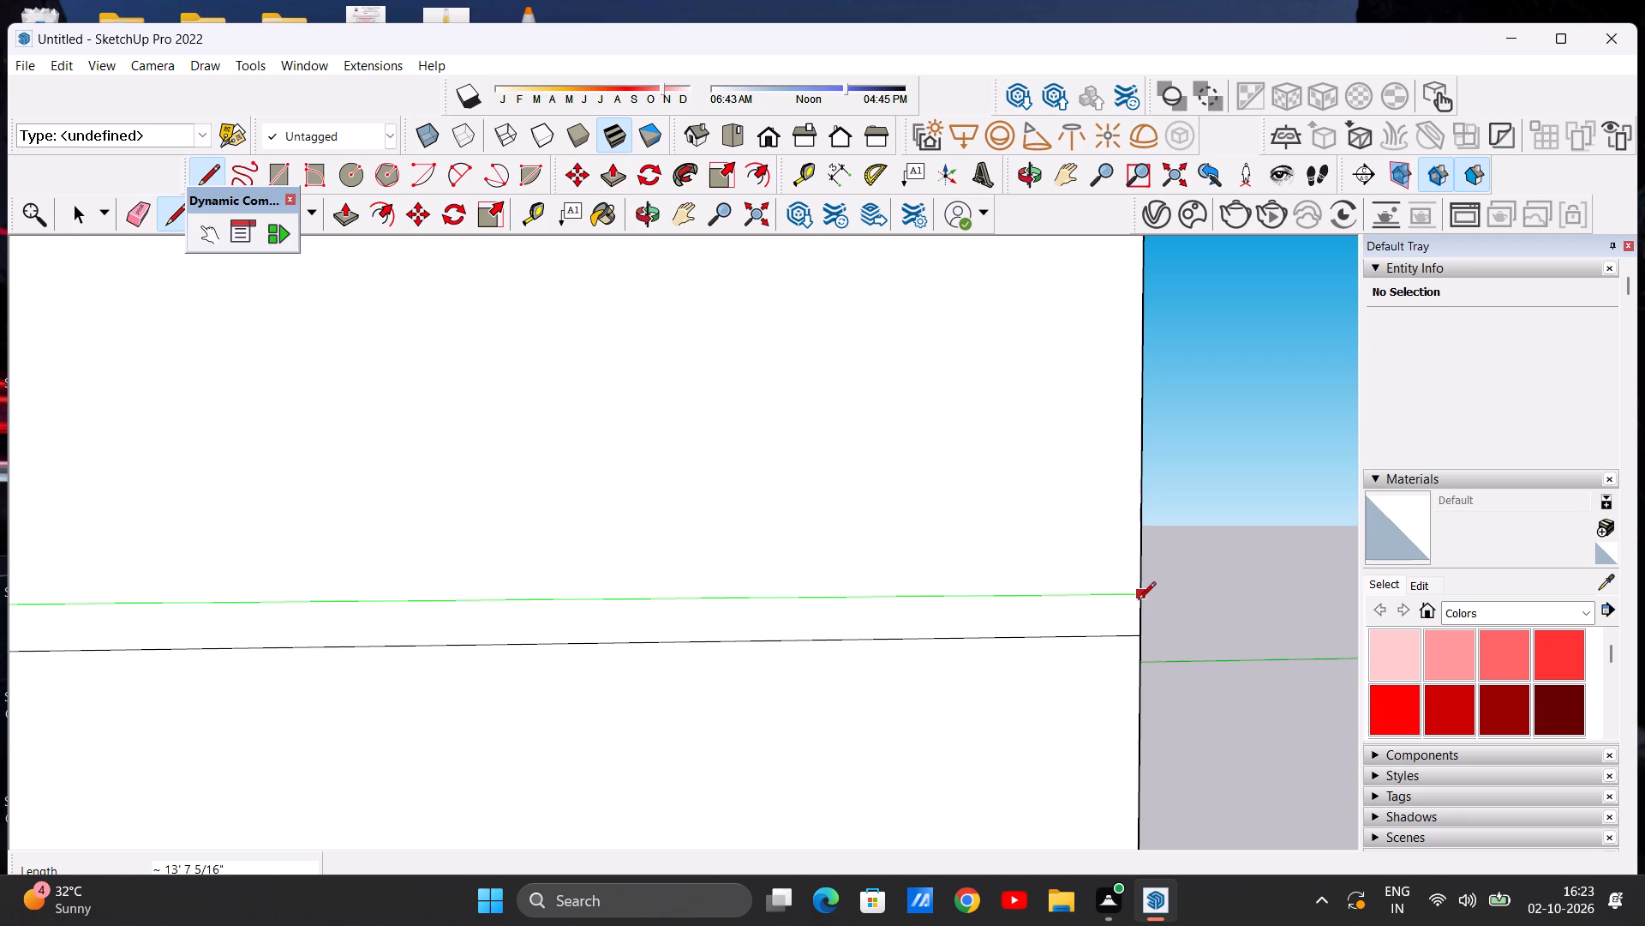
key("space")
scroll(871, 598, "down", 10)
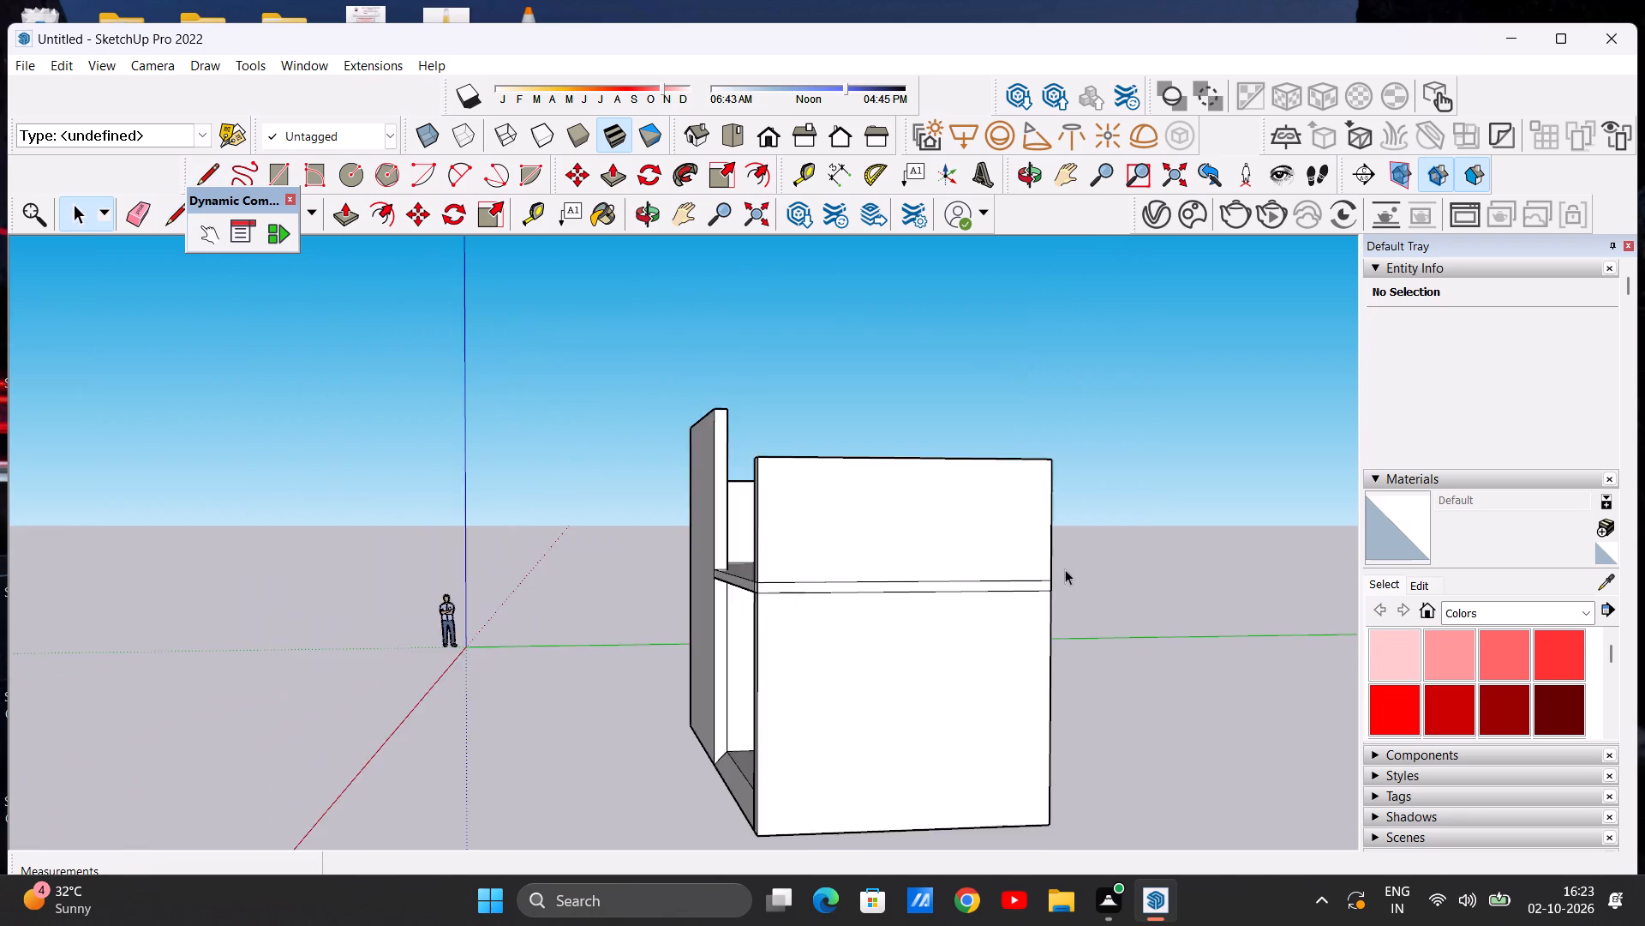
Examine the slab-level band around the end wall and the roof slab edge from the front corner.
scroll(1065, 569, "down", 5)
middle_click_drag(607, 596, 972, 600)
scroll(877, 577, "up", 5)
middle_click_drag(820, 576, 836, 585)
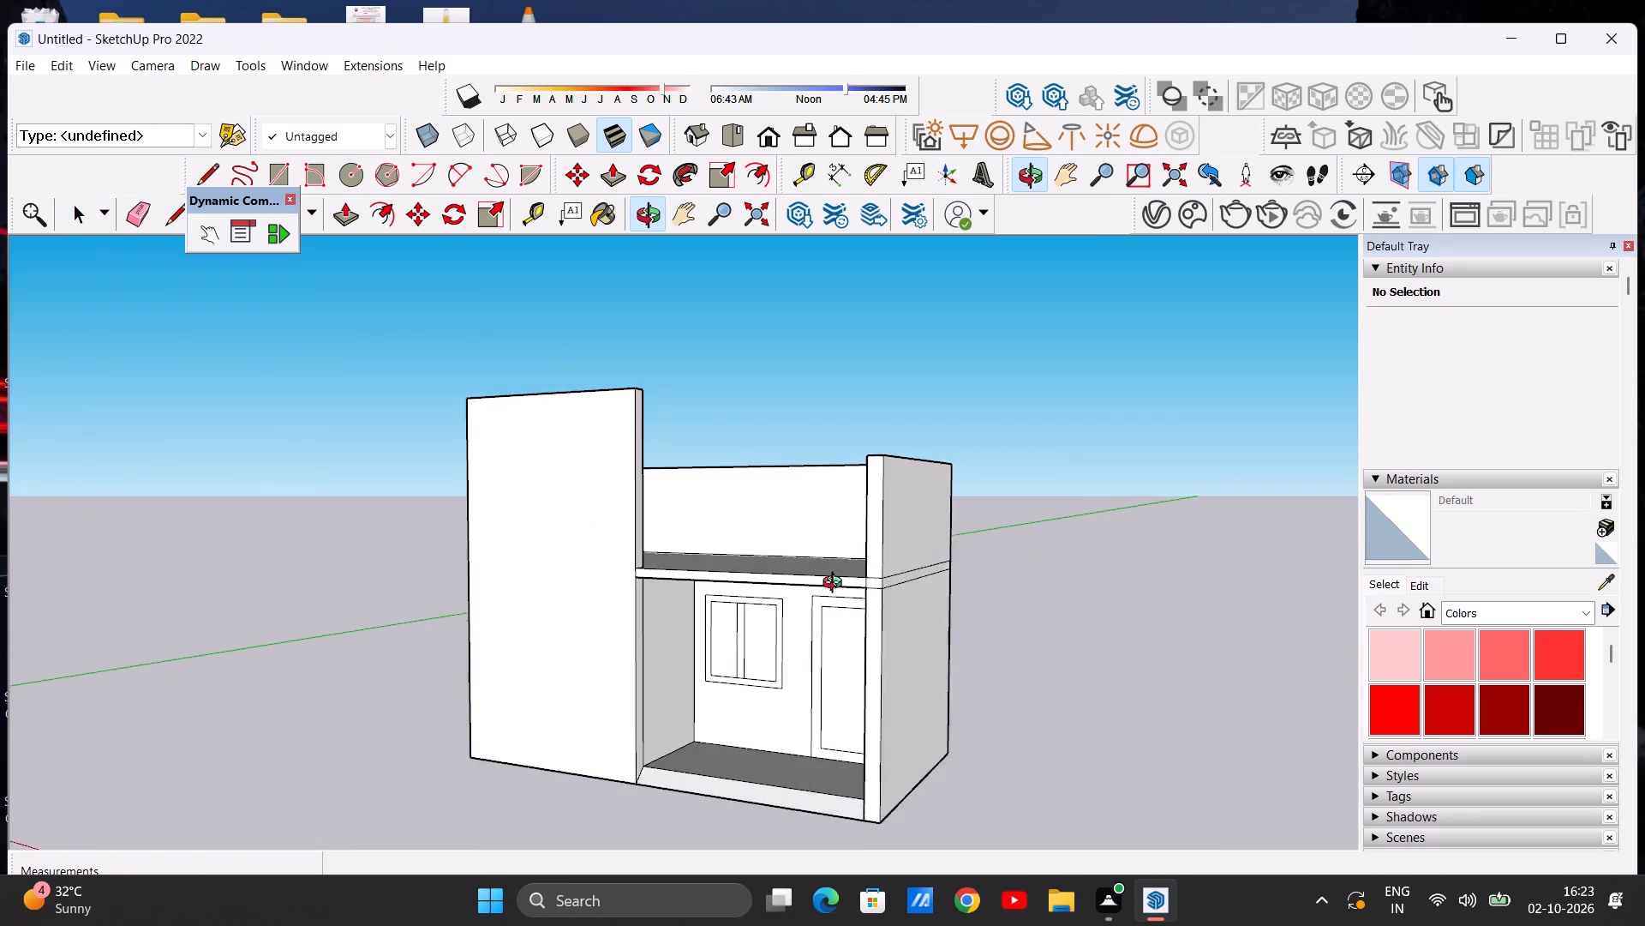
middle_click_drag(836, 585, 924, 574)
scroll(923, 574, "up", 7)
middle_click_drag(845, 590, 891, 584)
scroll(936, 567, "up", 4)
middle_click_drag(910, 574, 912, 620)
scroll(921, 608, "down", 9)
scroll(918, 609, "up", 1)
middle_click_drag(918, 609, 765, 584)
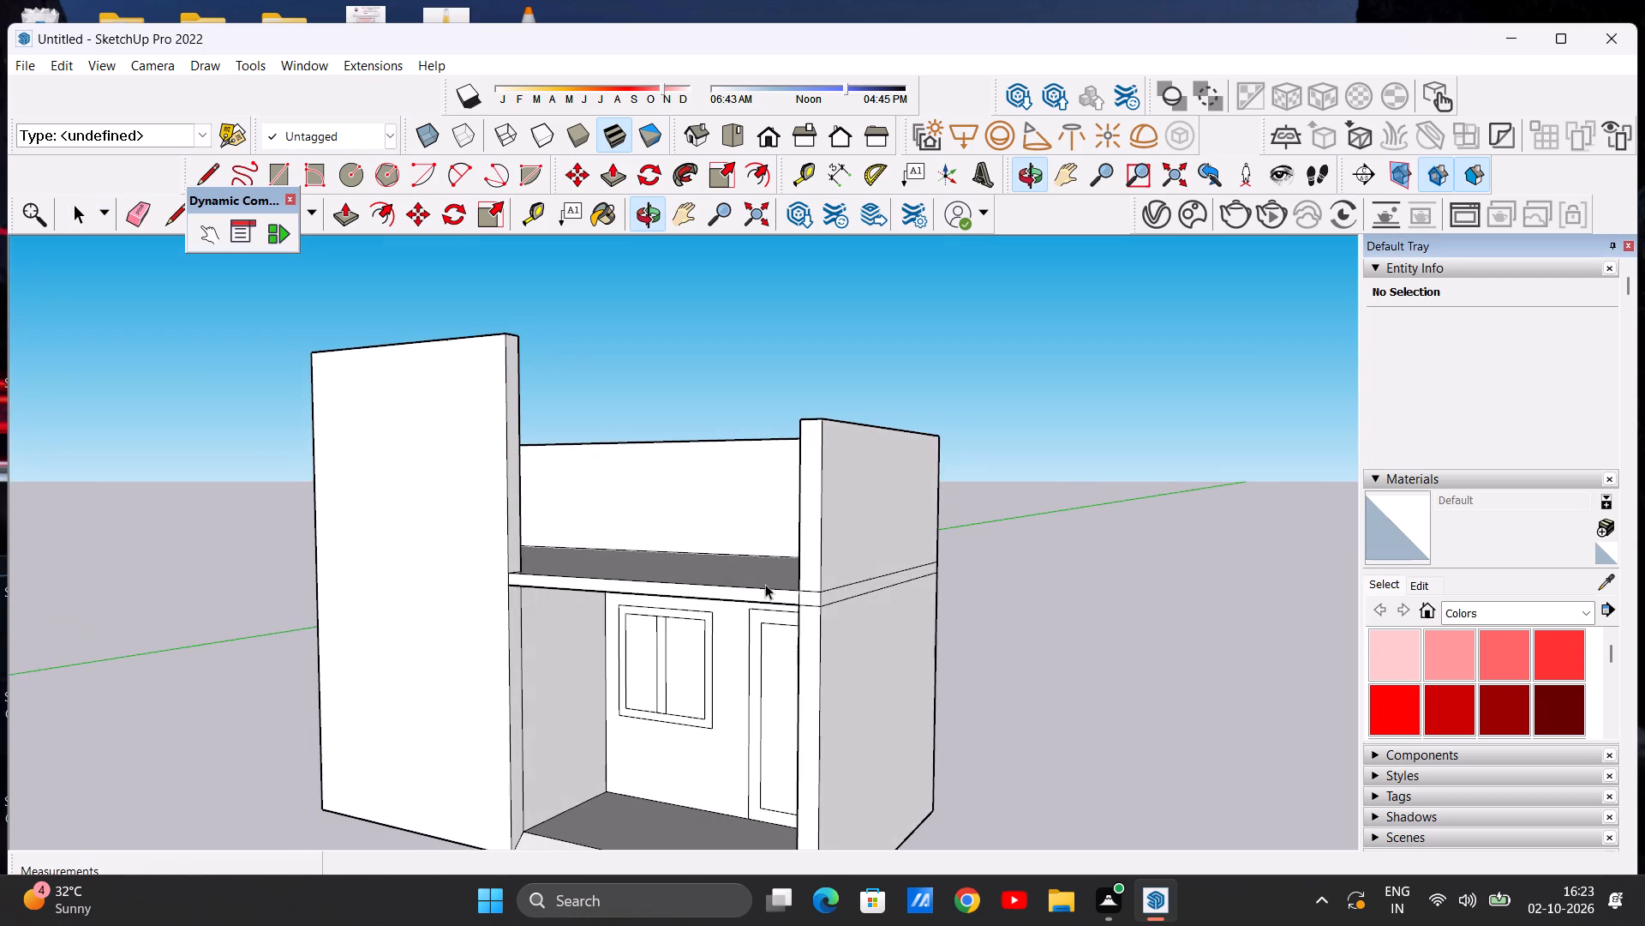
scroll(864, 589, "down", 9)
middle_click_drag(697, 561, 811, 574)
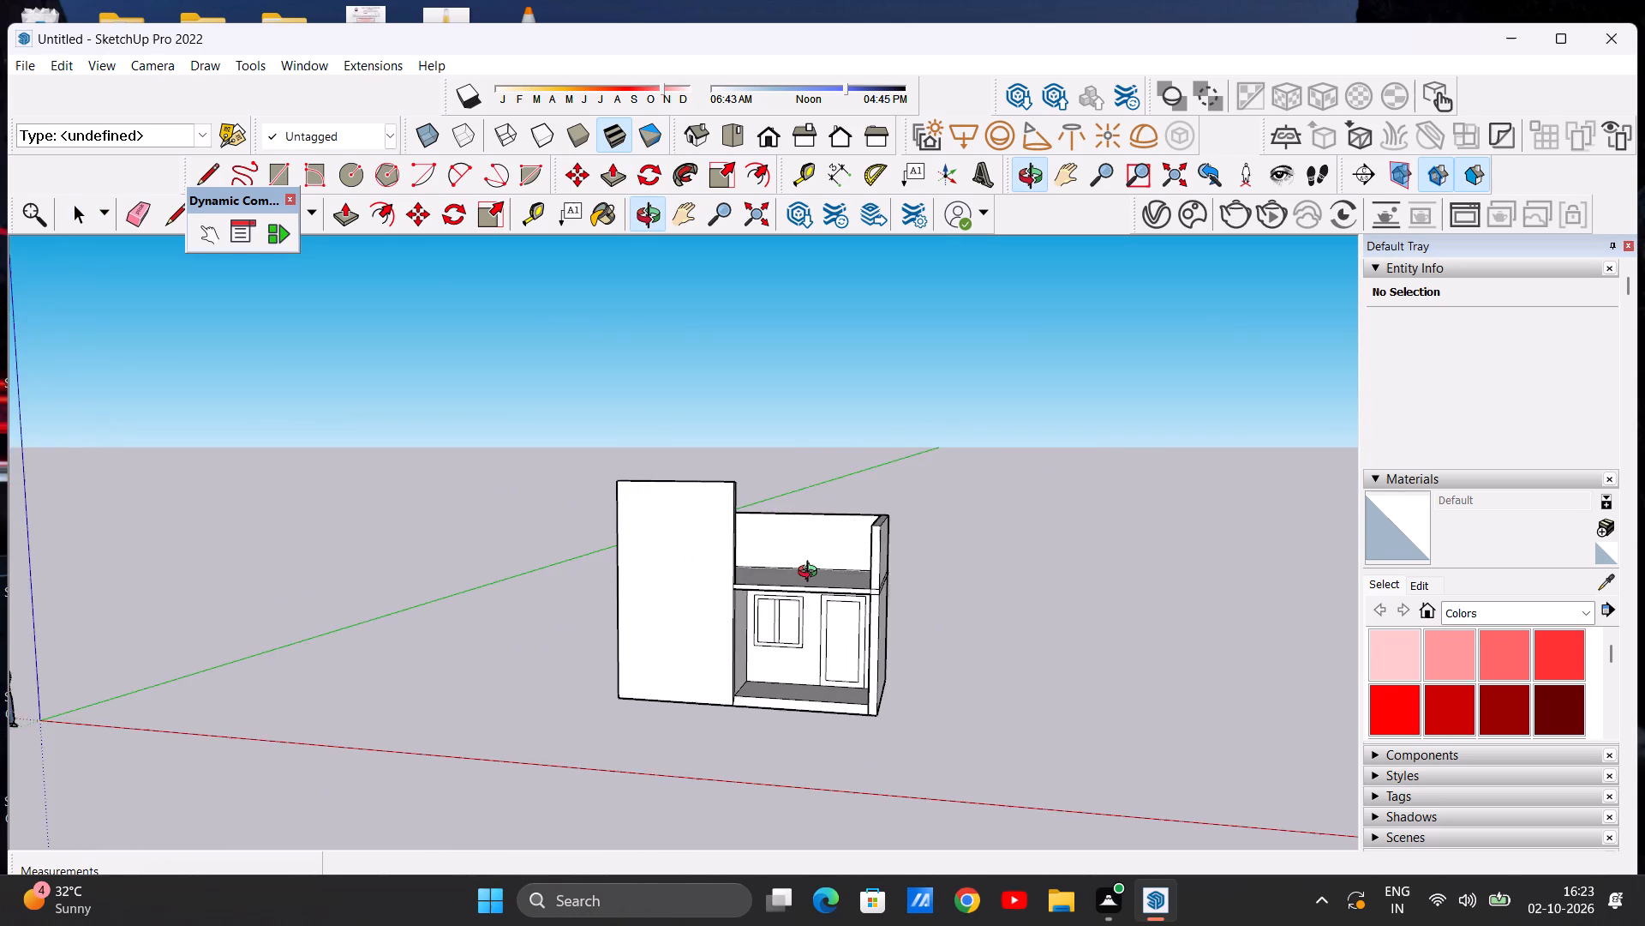
middle_click_drag(811, 574, 828, 564)
Examine the front elevation from below, straight on and above, checking the tall wall, porch recess, slab edge and upper walls.
scroll(848, 564, "up", 2)
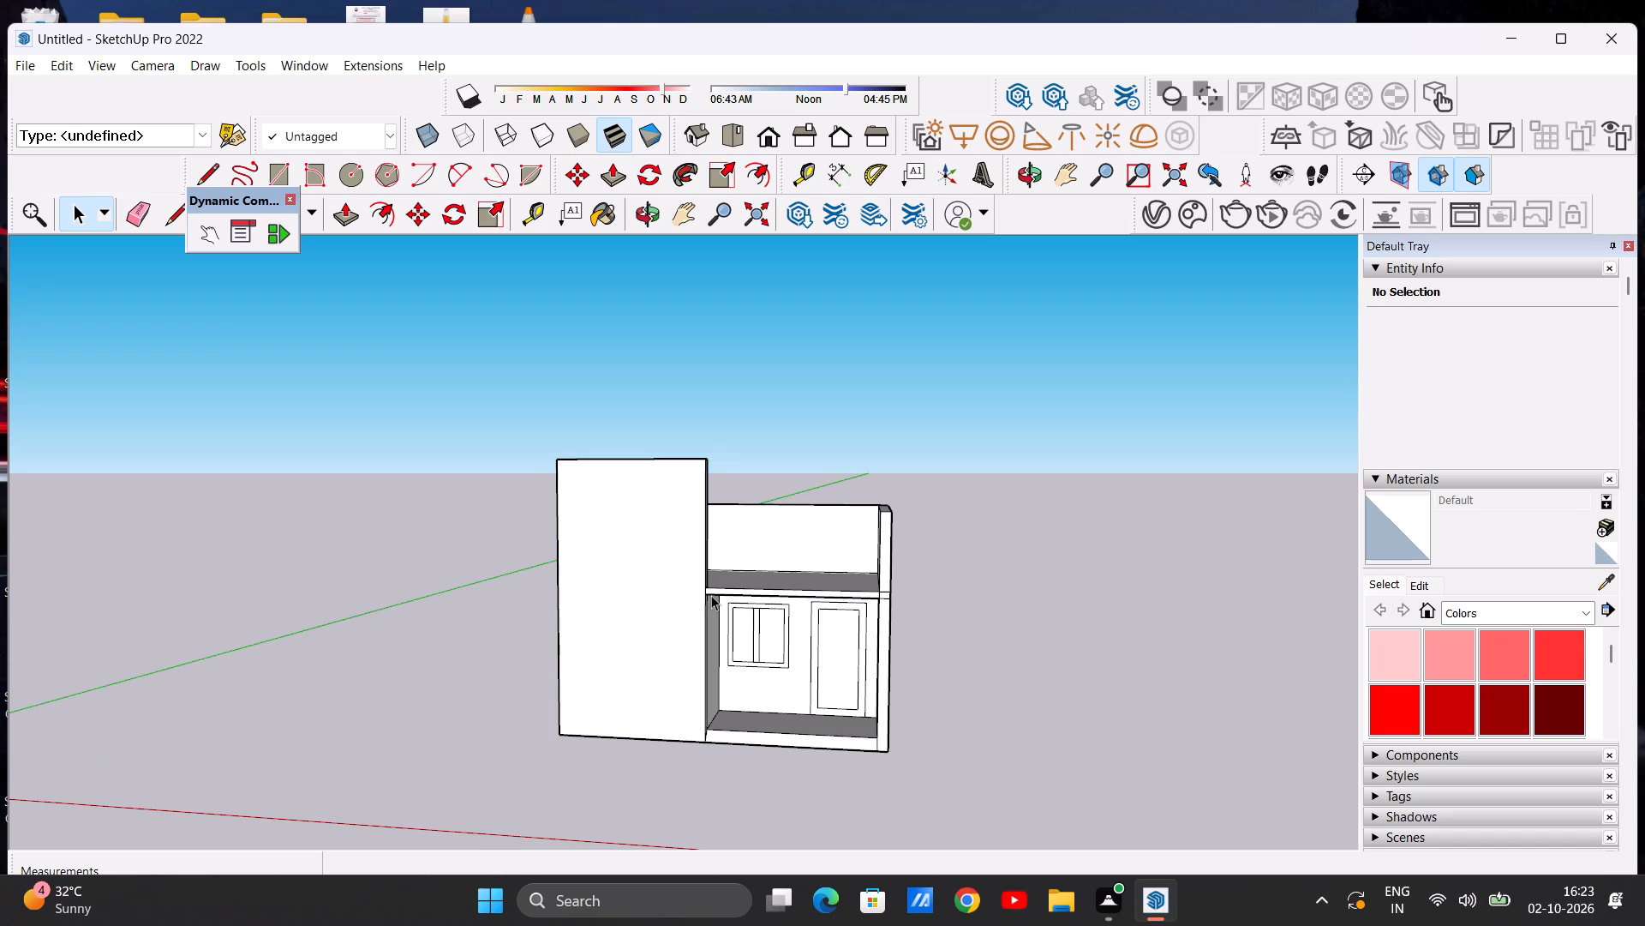
scroll(875, 622, "up", 3)
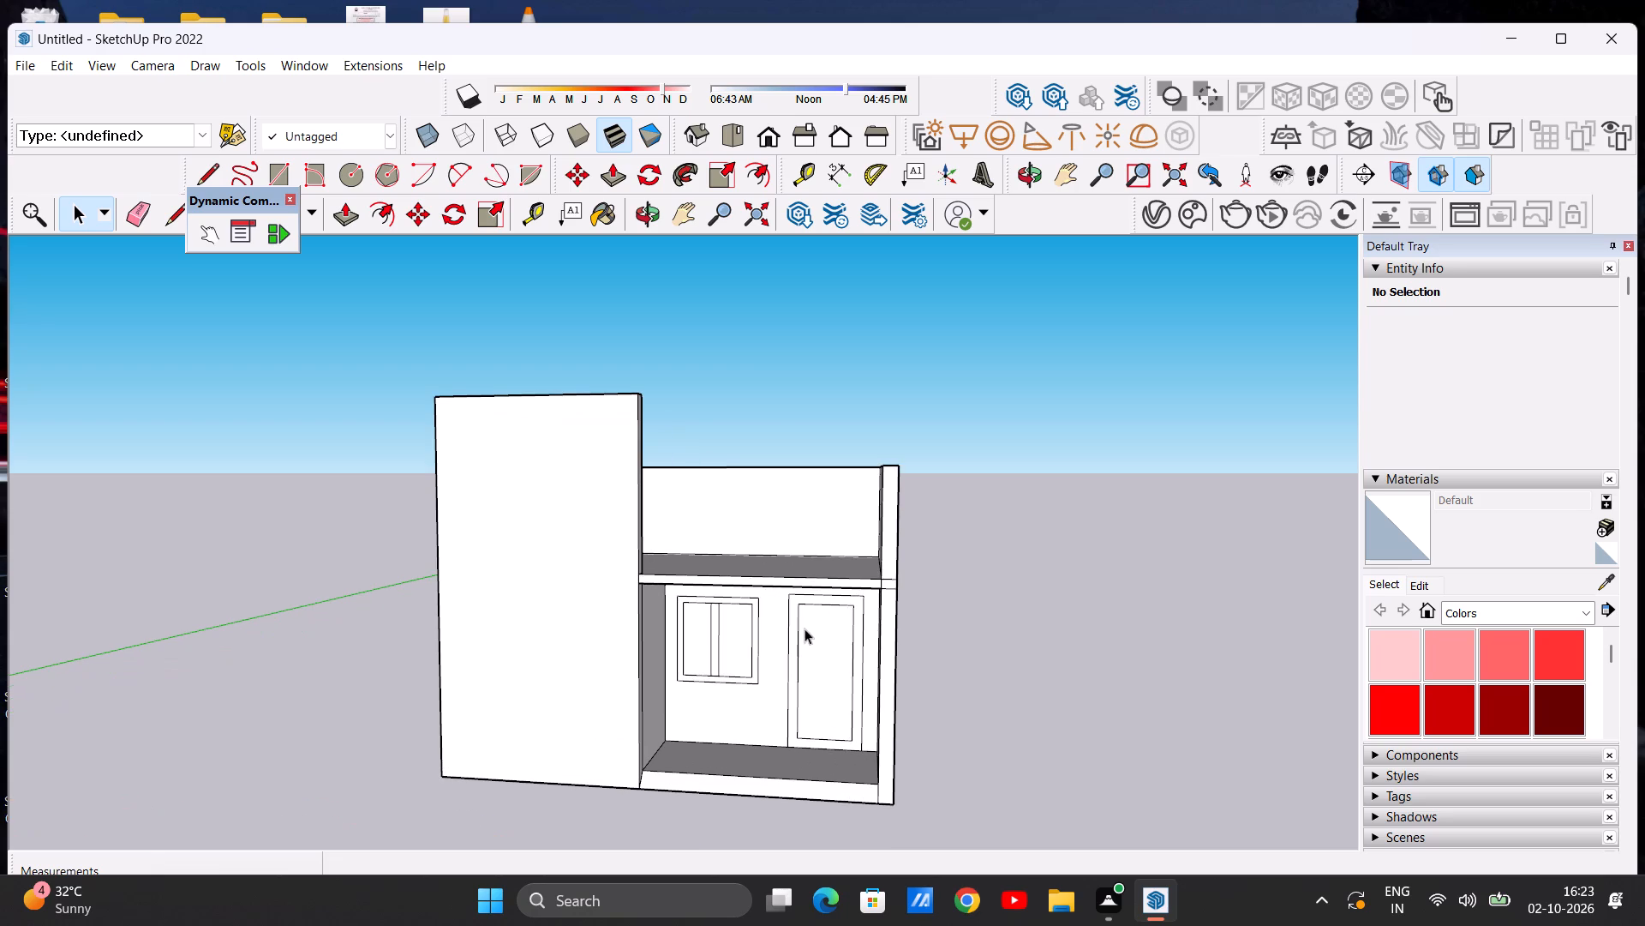
scroll(833, 631, "down", 2)
middle_click_drag(765, 635, 823, 608)
middle_click_drag(811, 616, 770, 604)
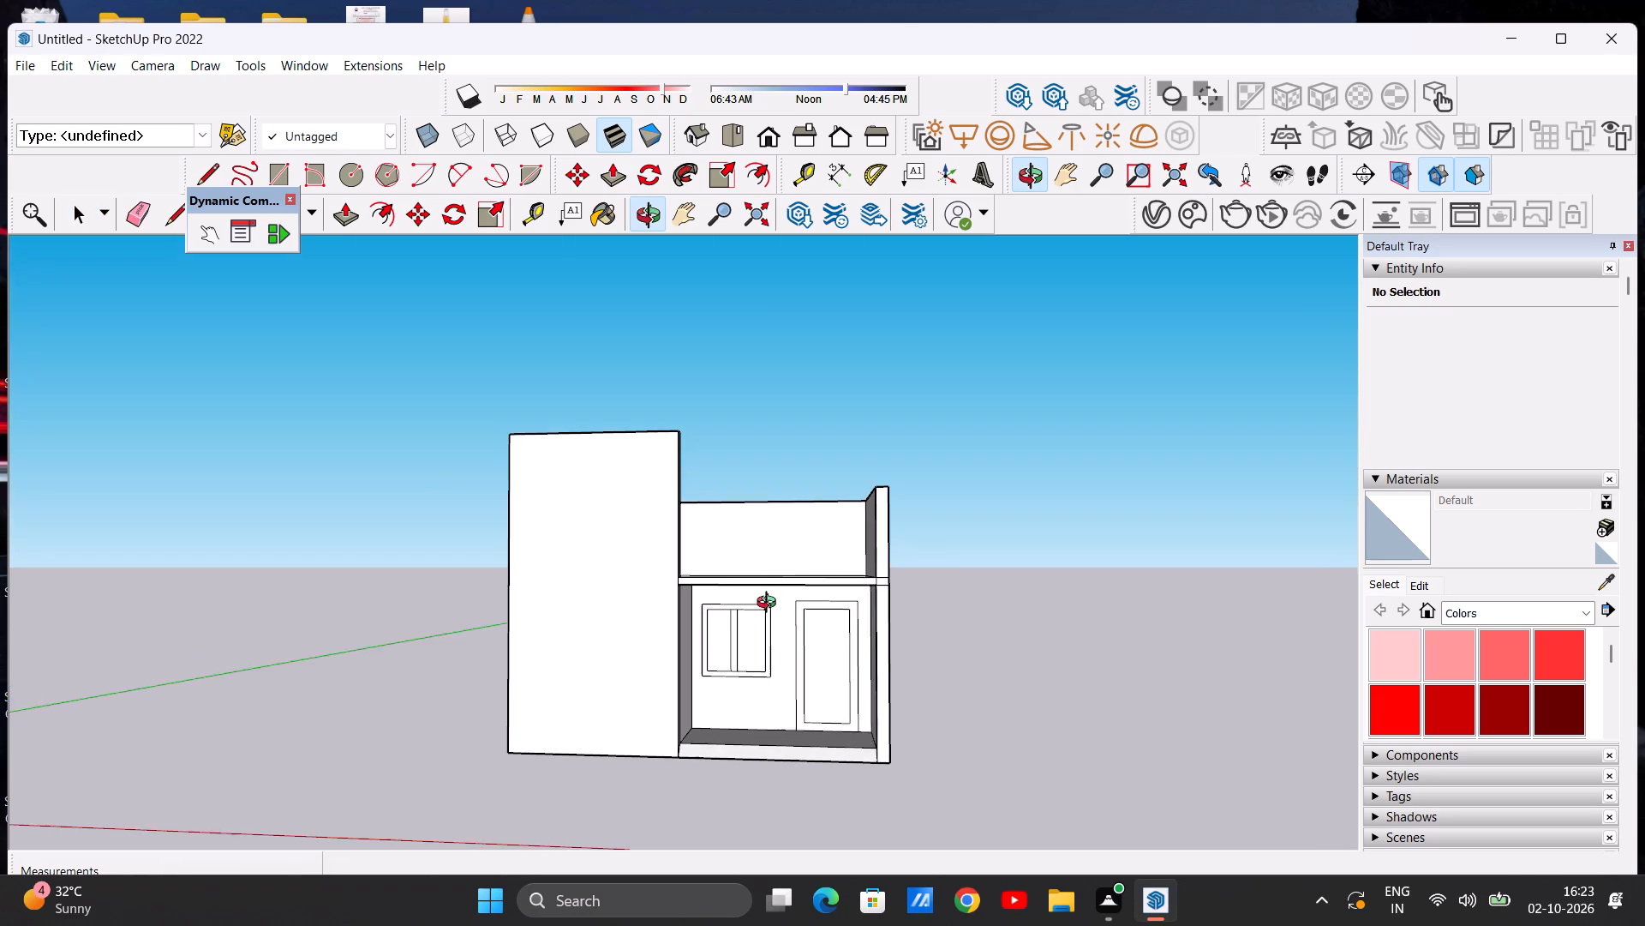
middle_click_drag(770, 604, 787, 585)
scroll(742, 611, "up", 7)
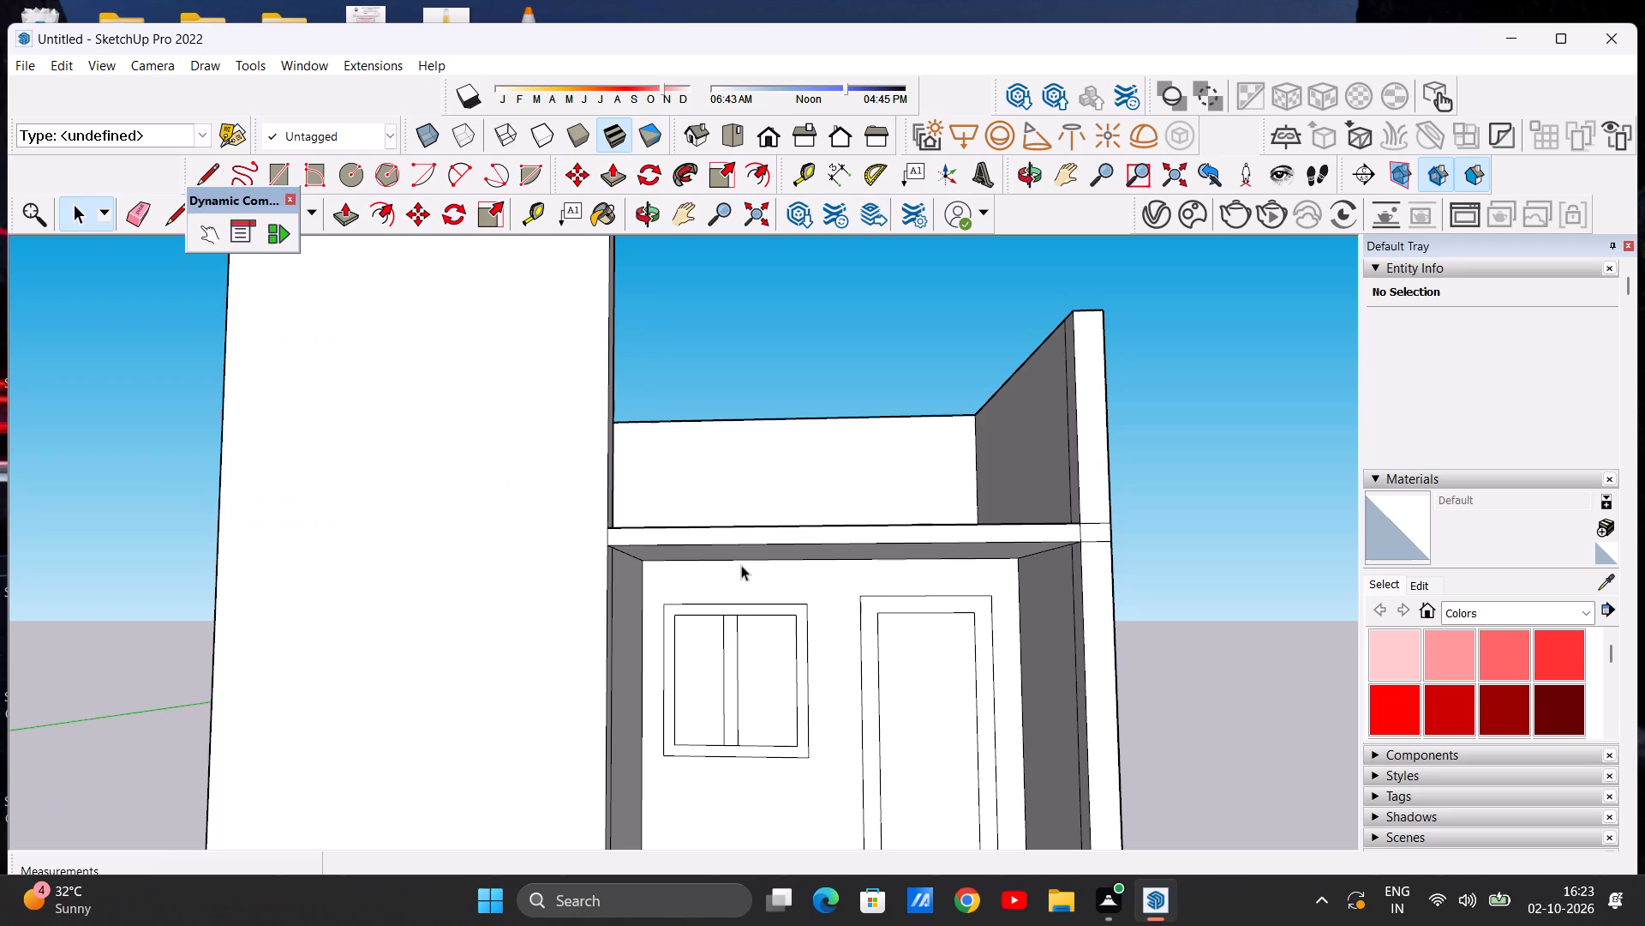
scroll(741, 565, "down", 8)
middle_click_drag(651, 562, 674, 604)
scroll(867, 575, "up", 6)
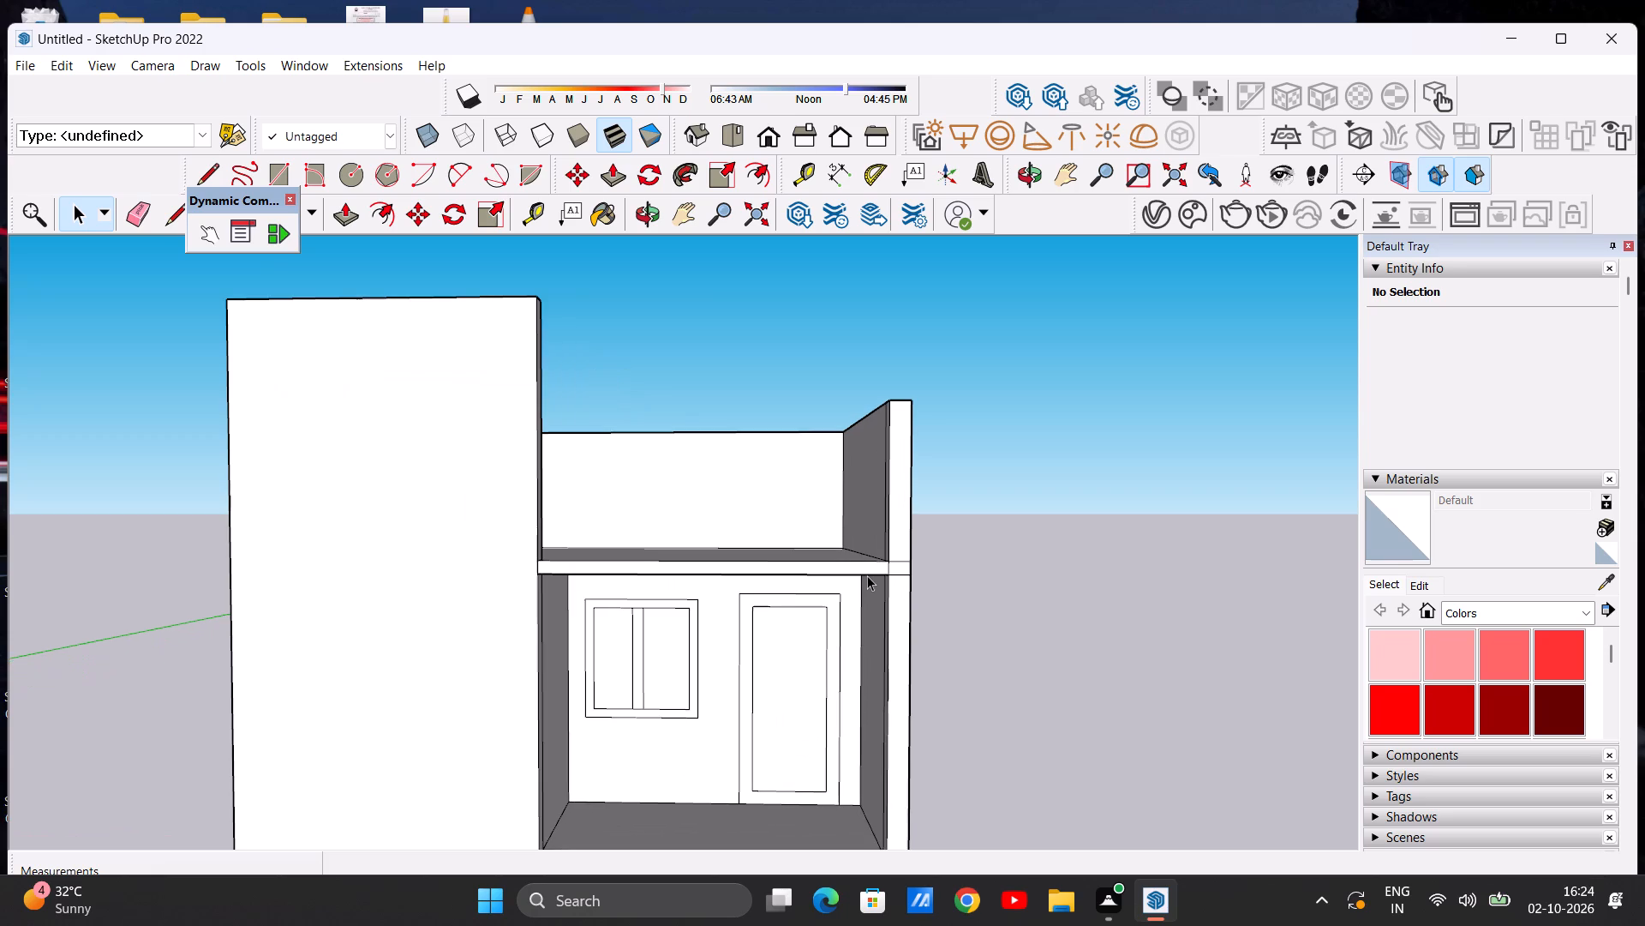
scroll(912, 604, "down", 2)
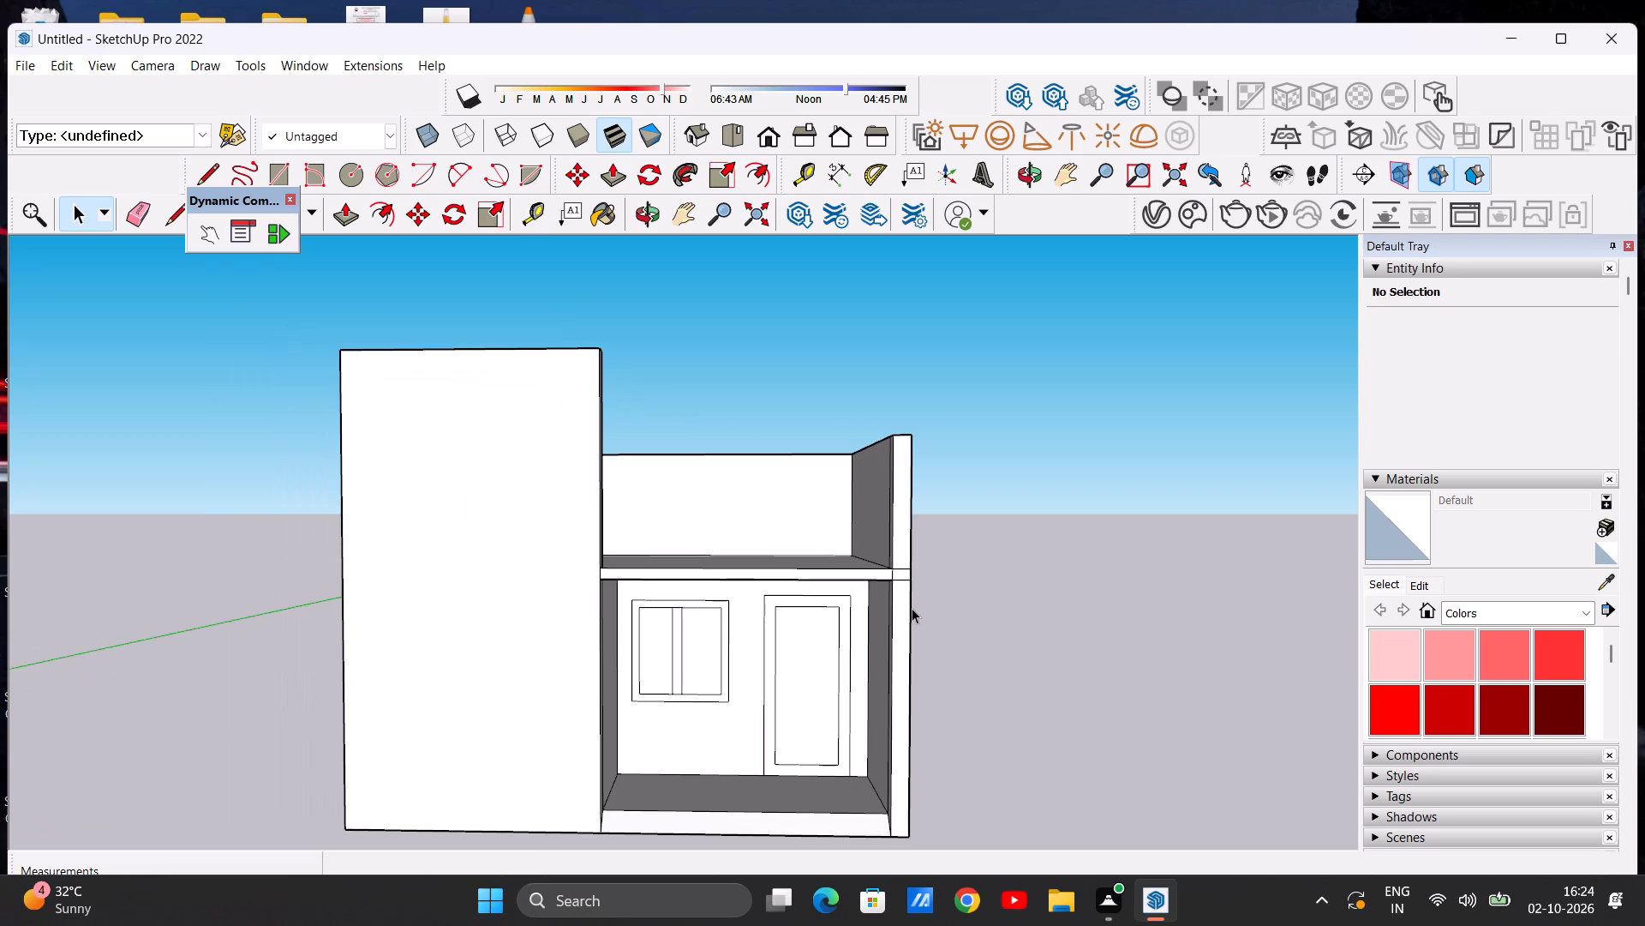
scroll(936, 581, "up", 3)
scroll(894, 568, "down", 4)
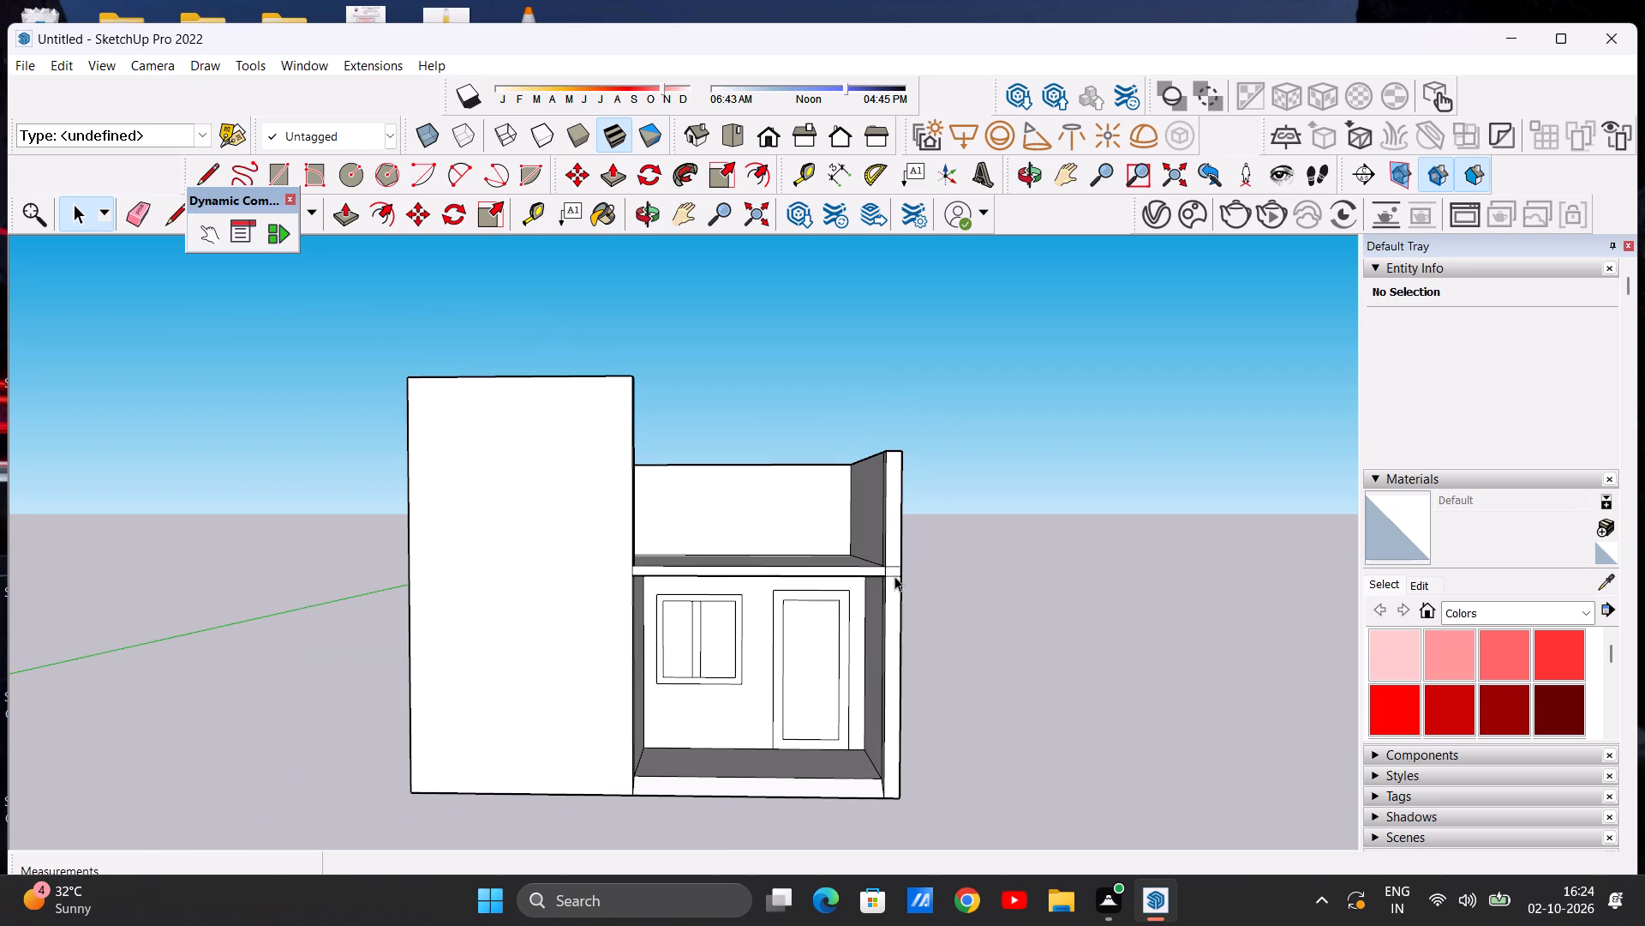
middle_click_drag(895, 583, 887, 706)
scroll(868, 567, "down", 8)
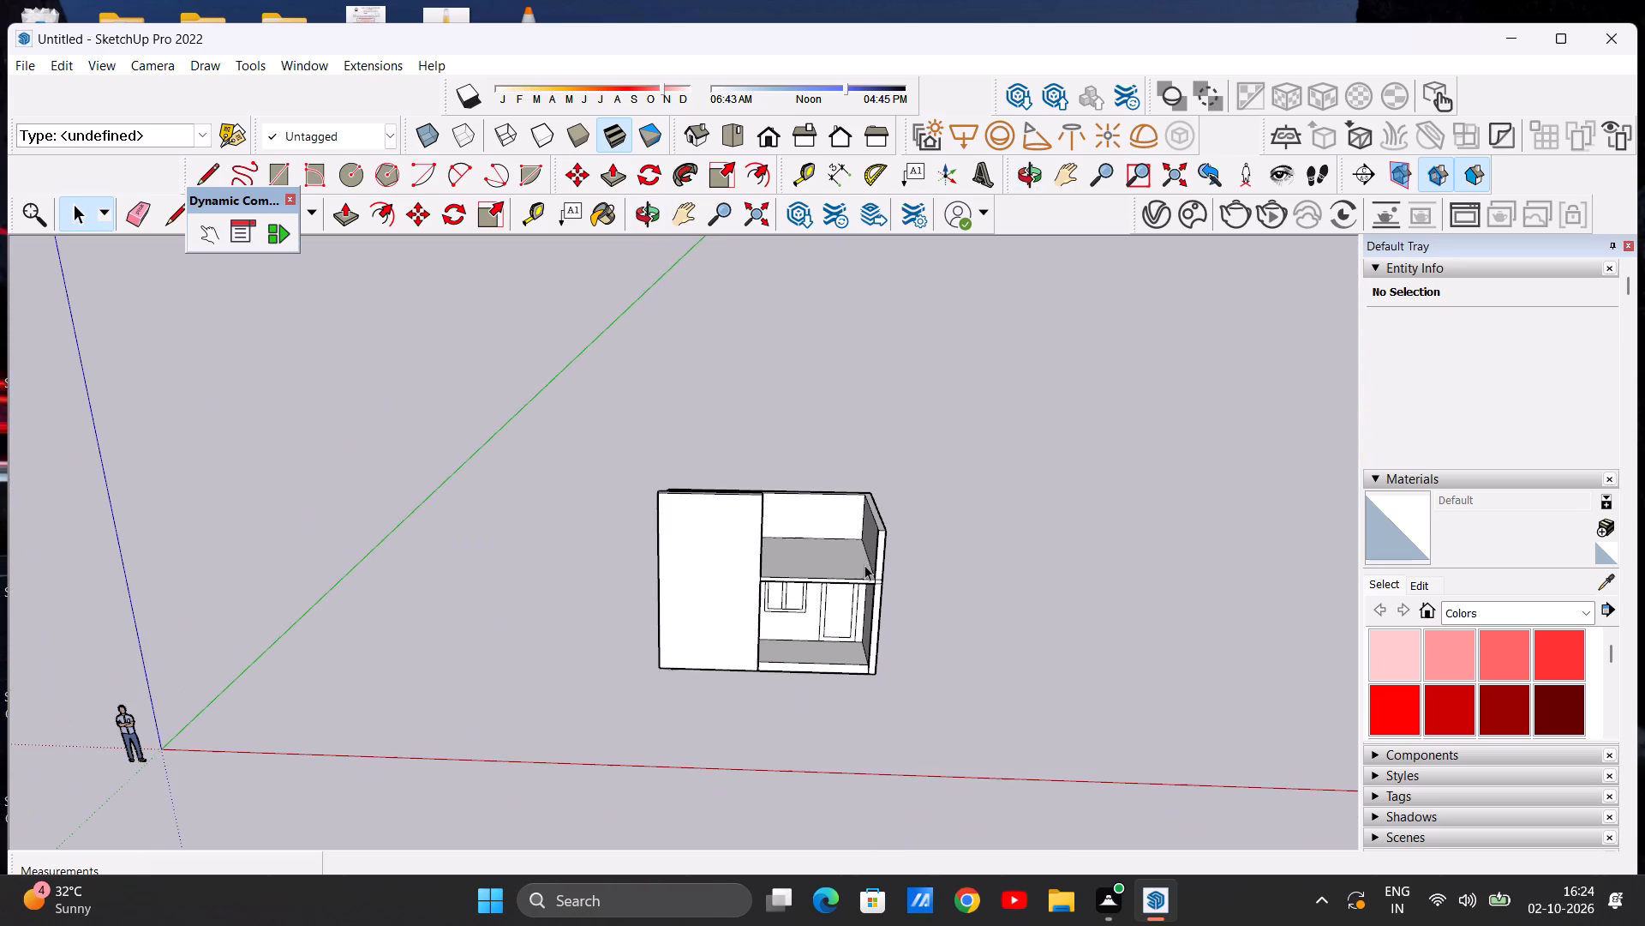
scroll(864, 565, "down", 1)
scroll(881, 589, "up", 1)
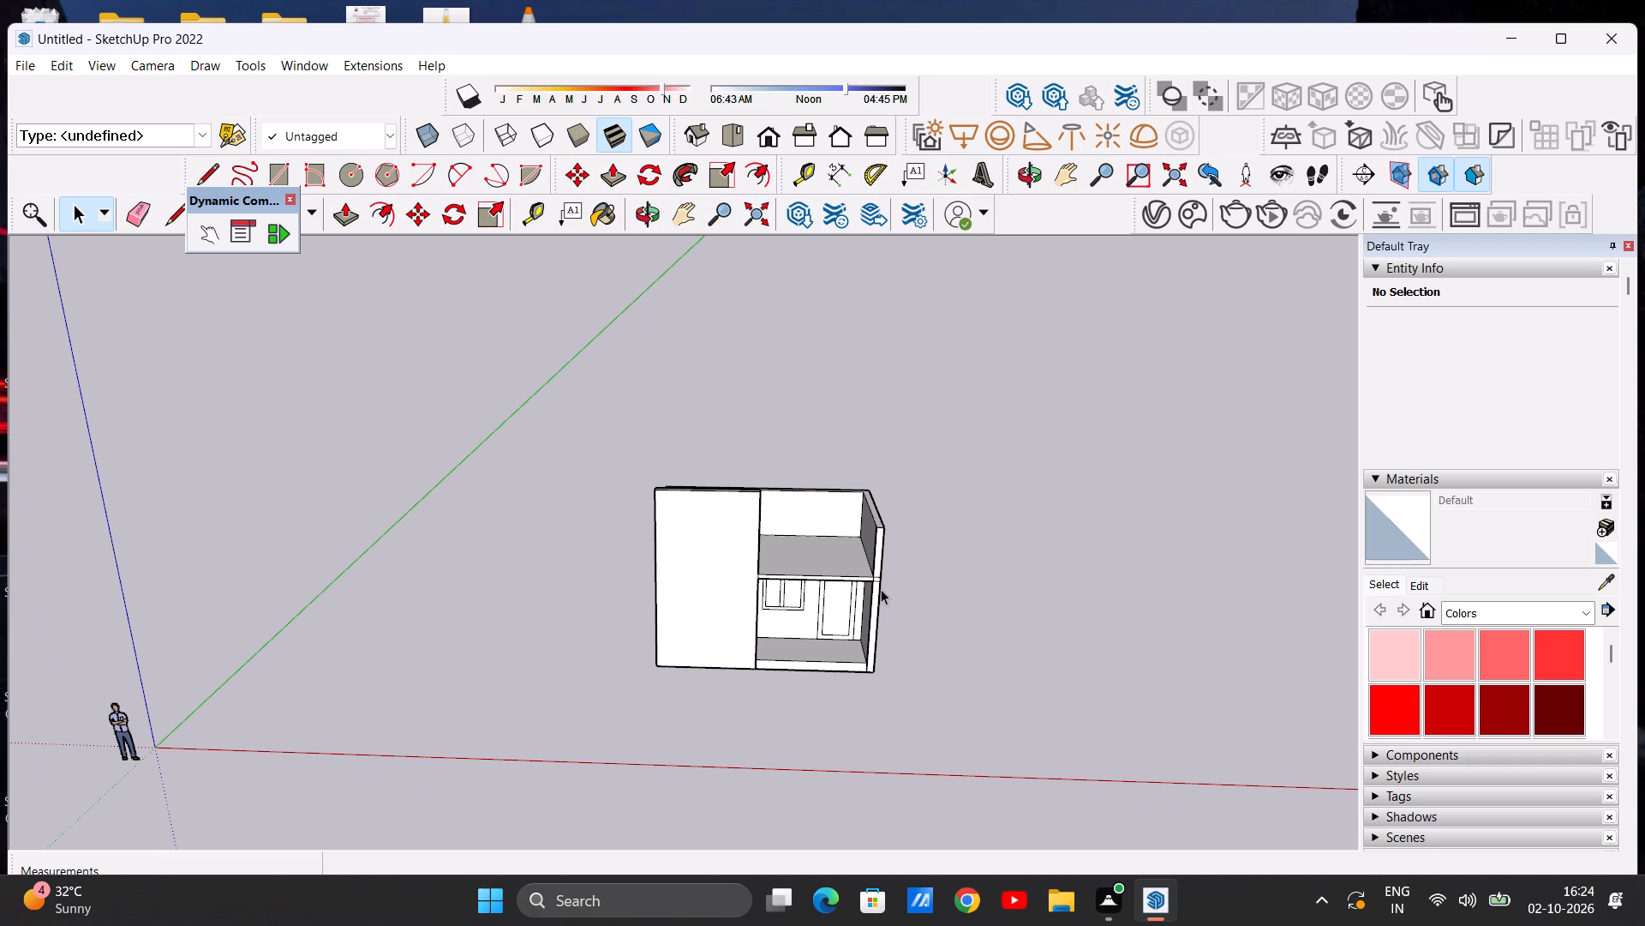
scroll(825, 589, "down", 2)
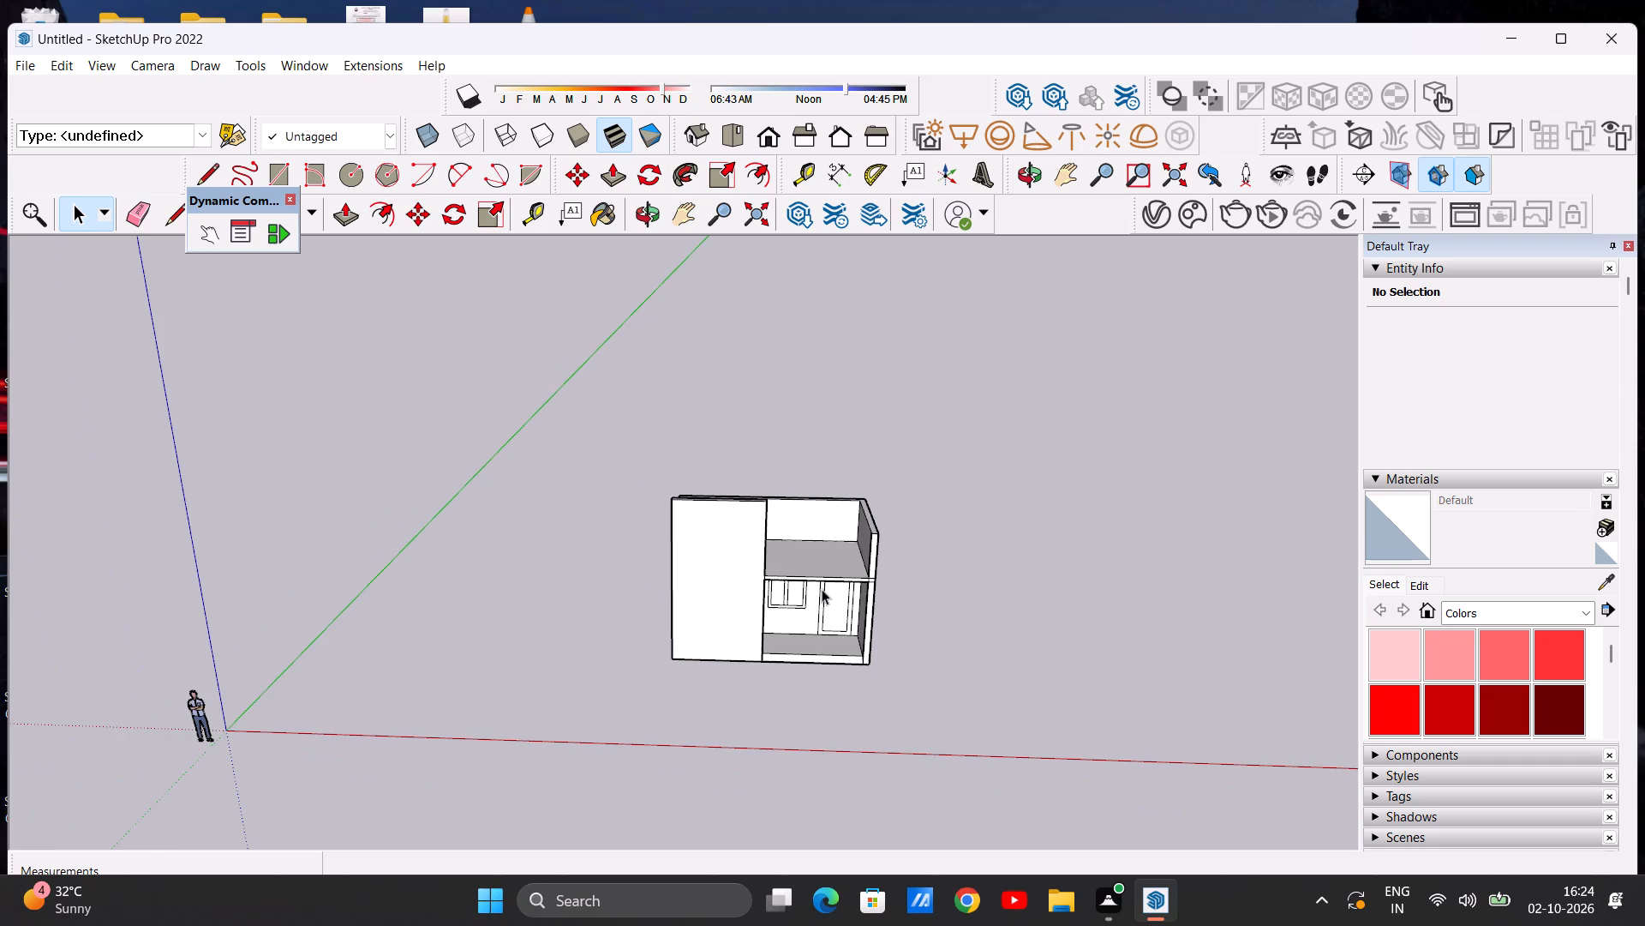
scroll(840, 589, "up", 4)
middle_click_drag(736, 602, 734, 525)
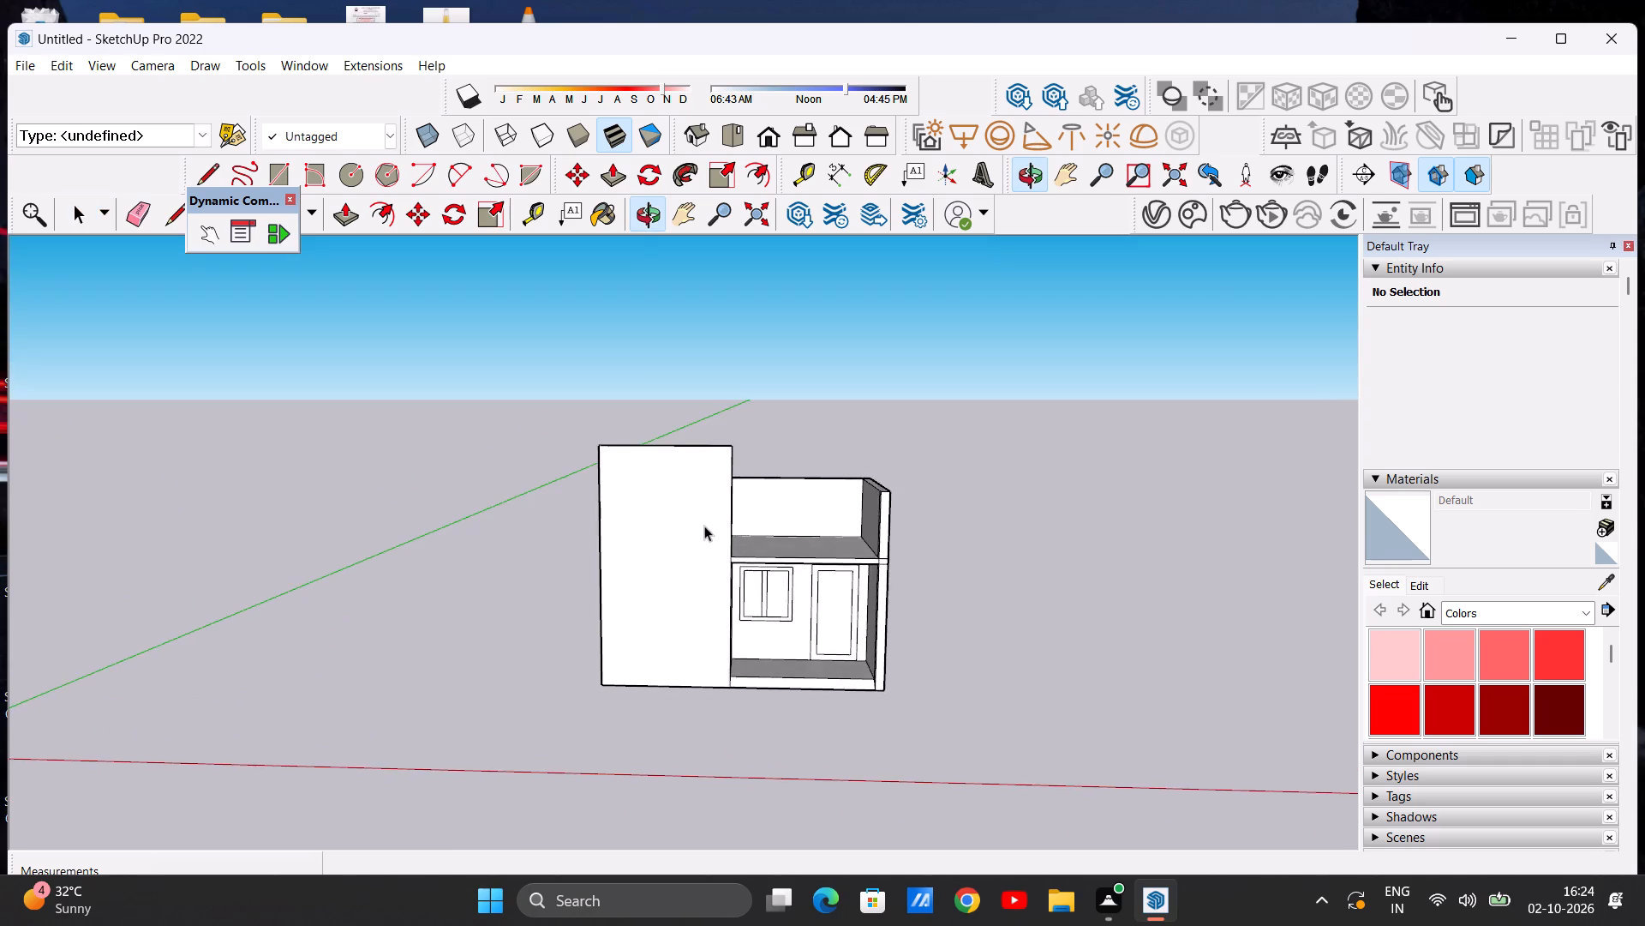
scroll(702, 529, "up", 4)
scroll(697, 552, "down", 4)
scroll(719, 541, "up", 2)
middle_click_drag(692, 589, 695, 579)
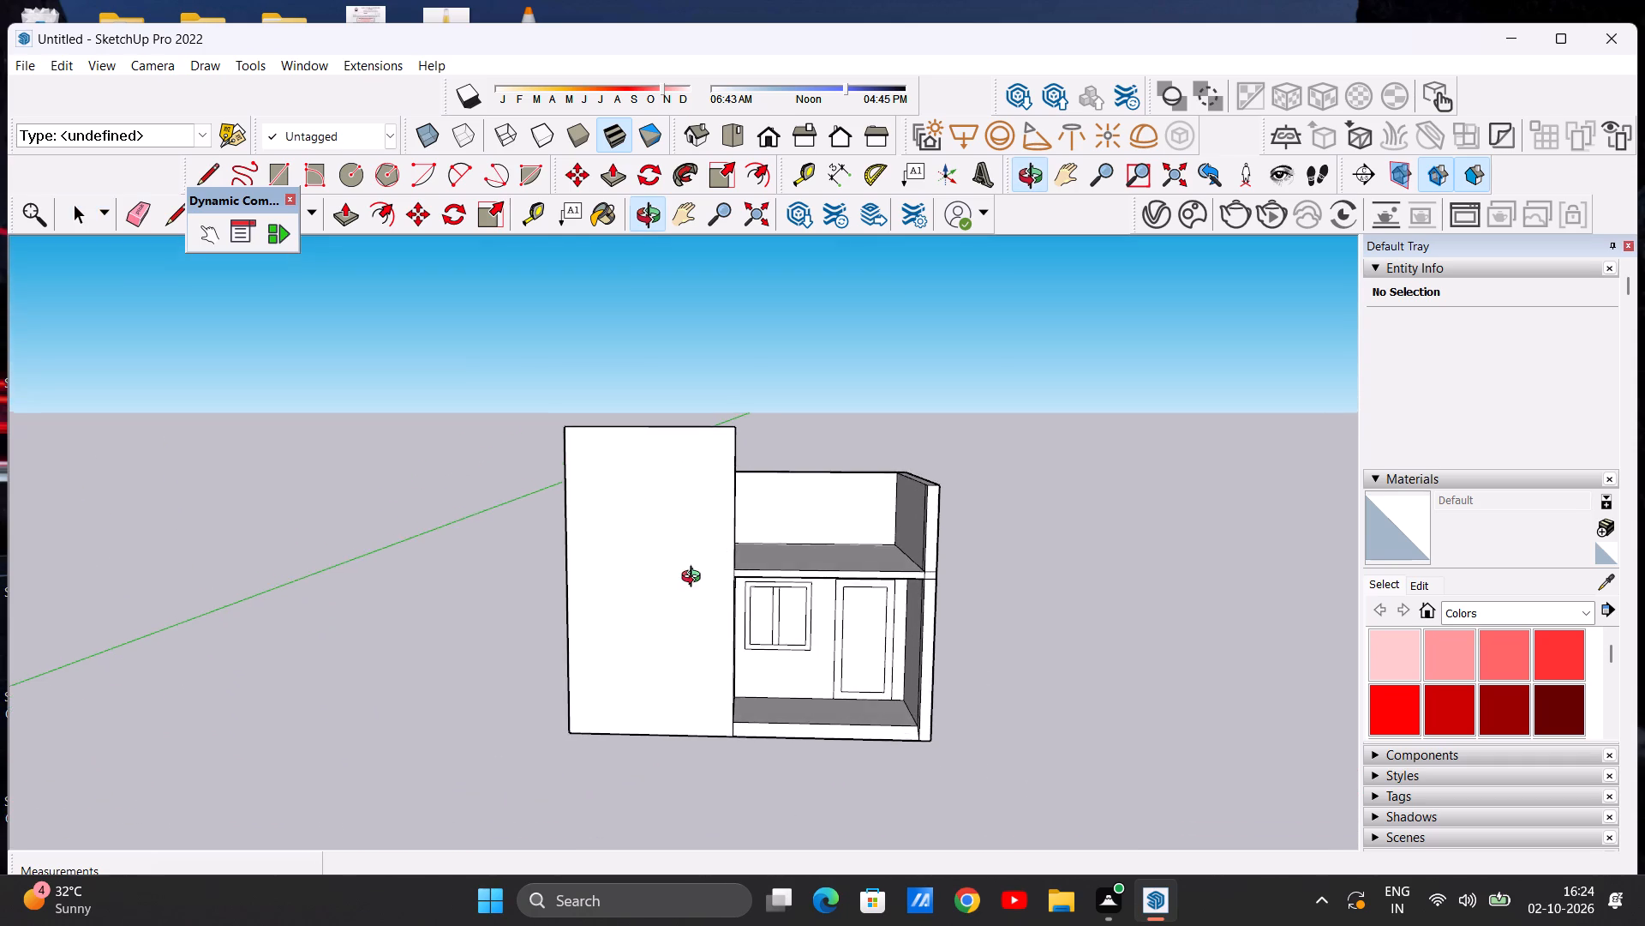
middle_click_drag(695, 579, 703, 549)
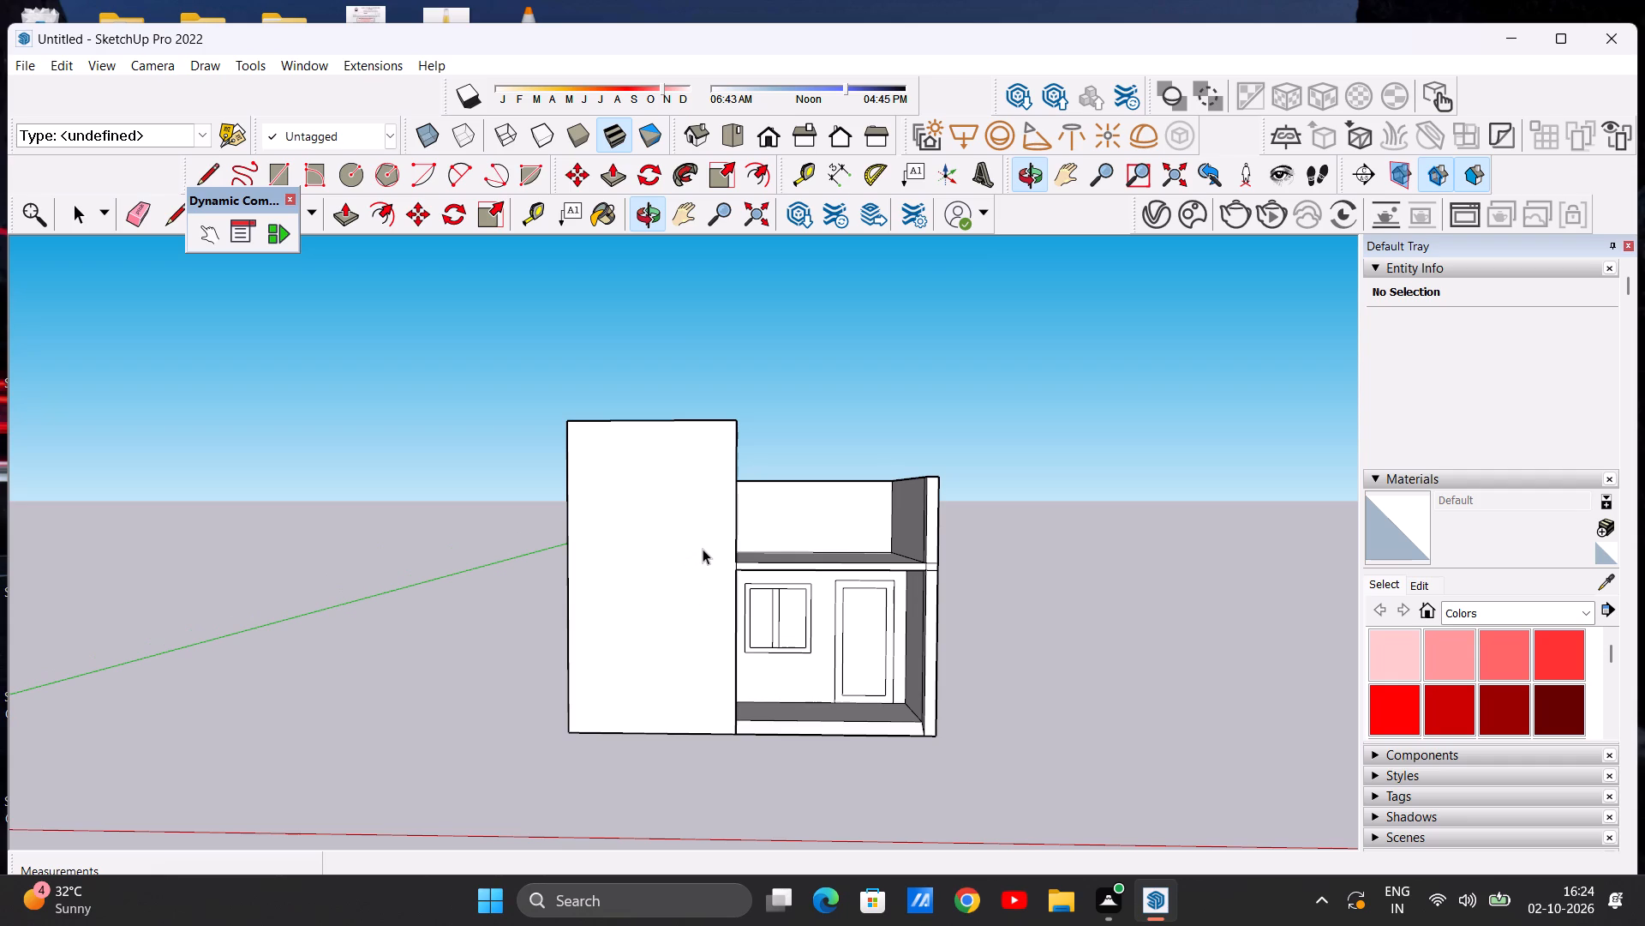
scroll(757, 552, "down", 1)
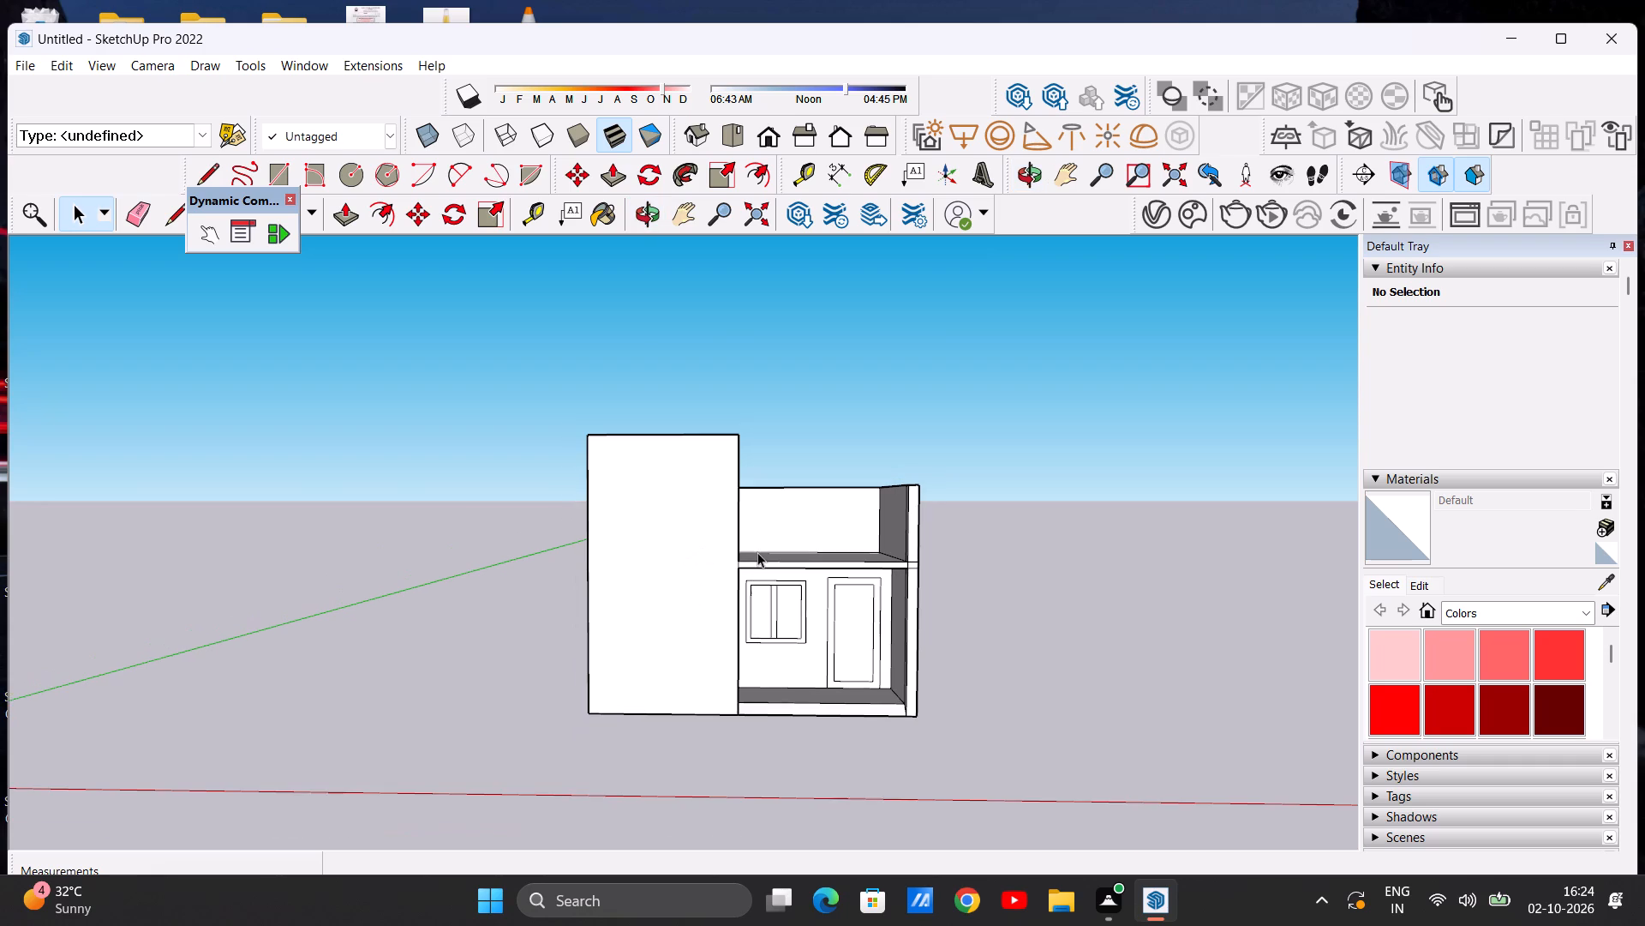
Examine the upper wall layout and the tall front wall from above in the standard top view.
middle_click_drag(729, 534, 715, 704)
scroll(722, 588, "down", 5)
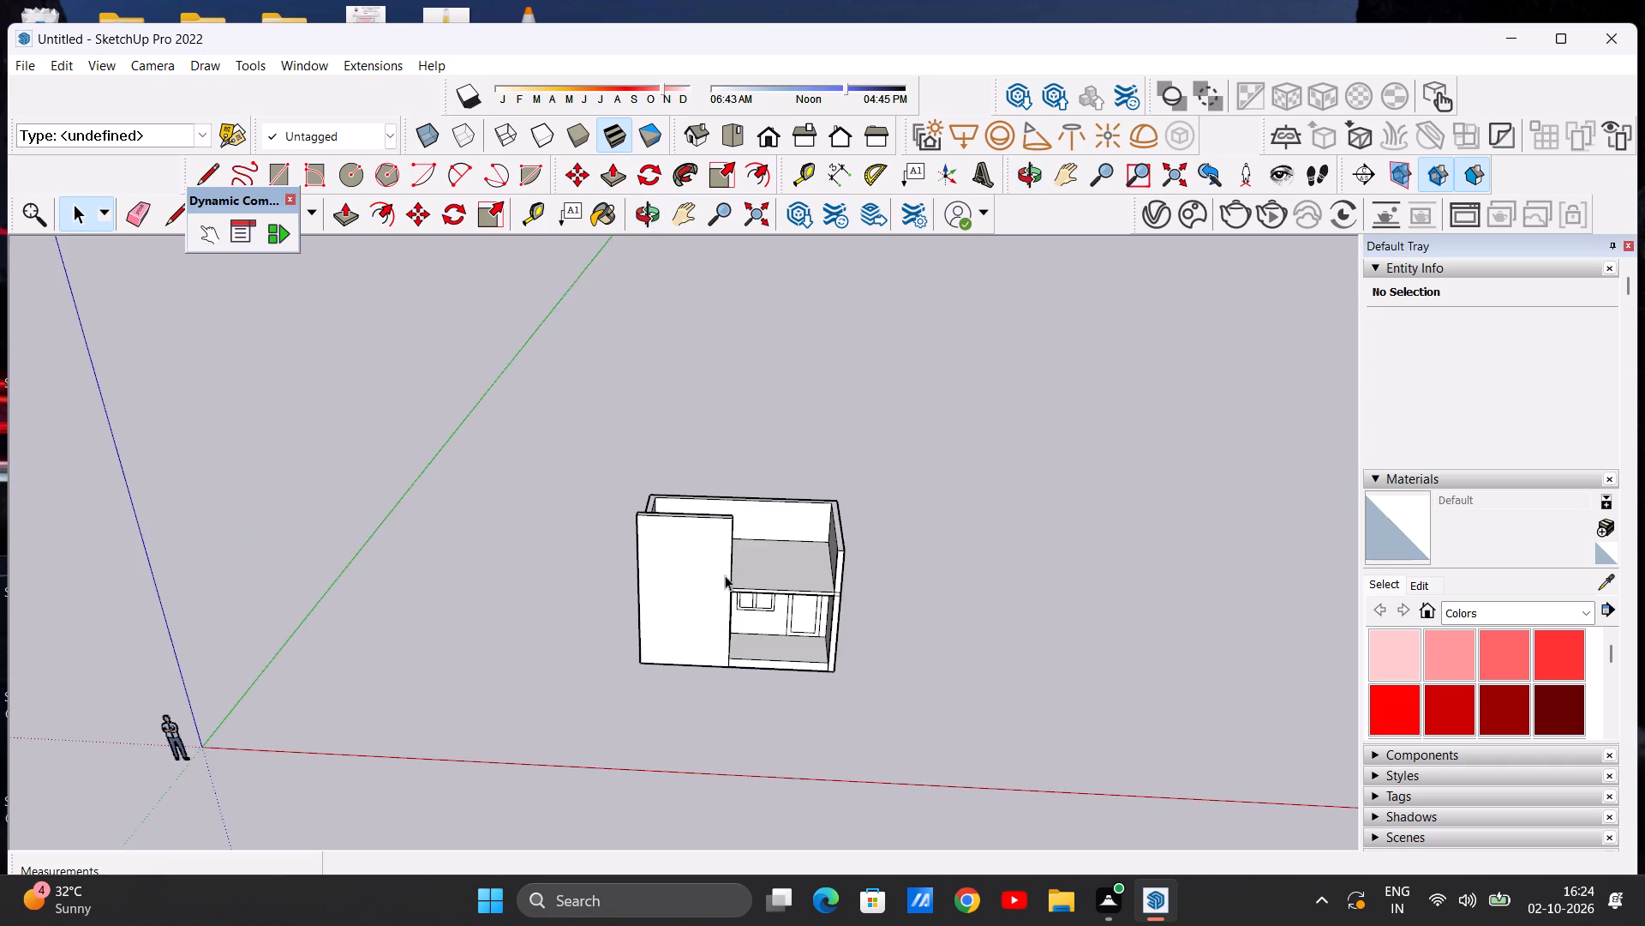
middle_click_drag(715, 599, 719, 660)
left_click(733, 127)
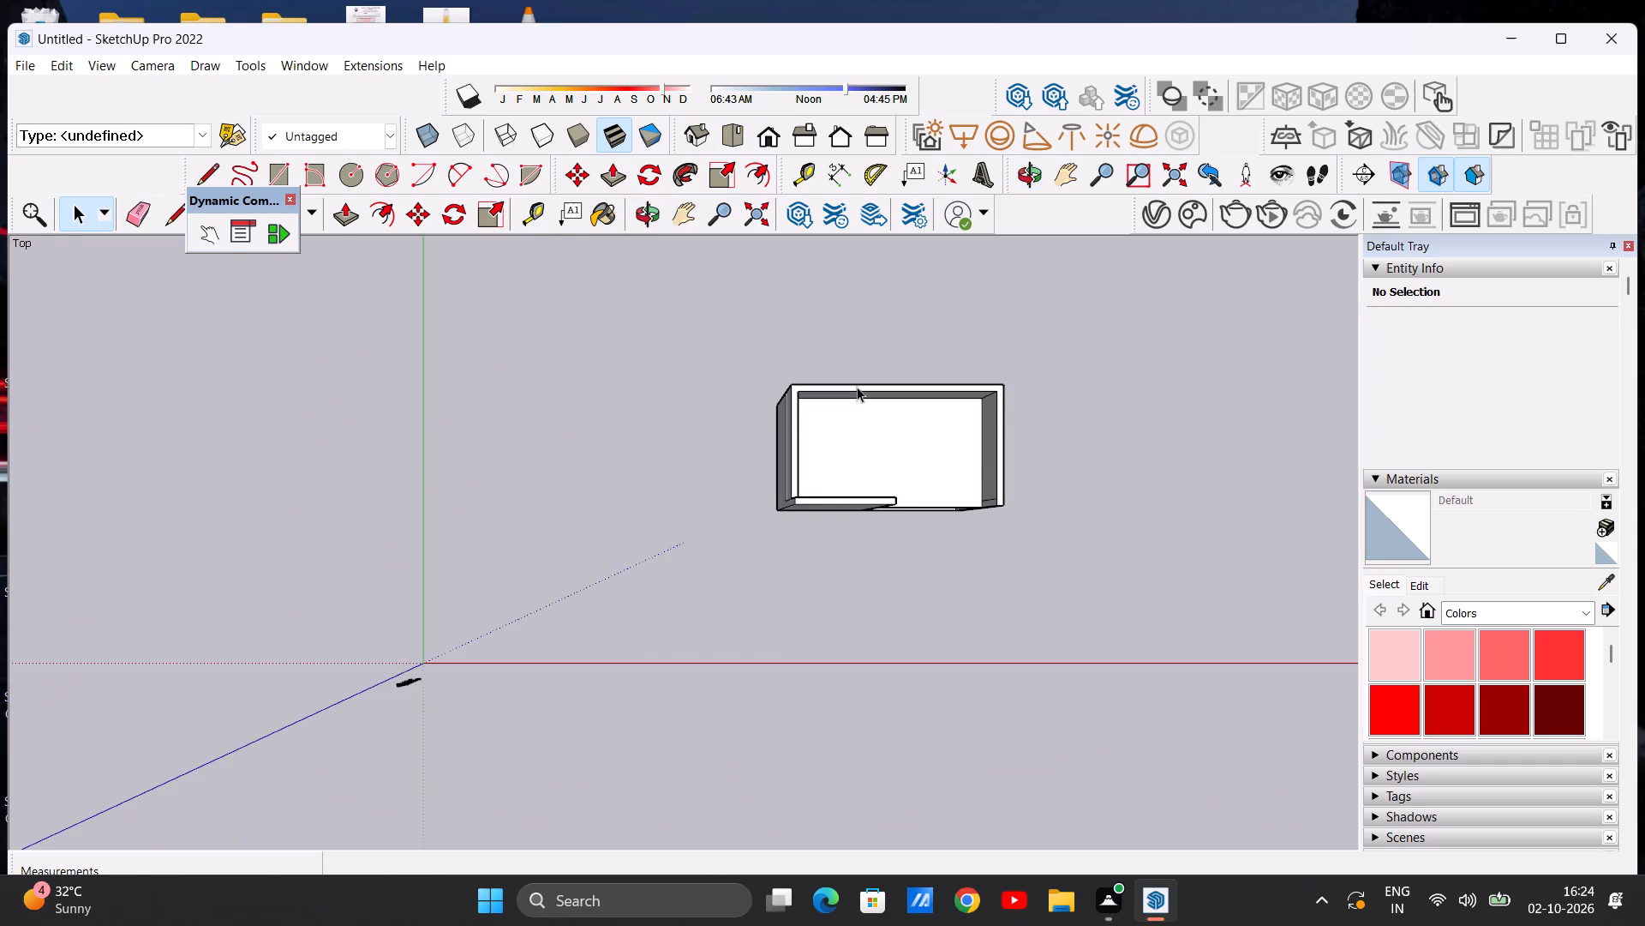
scroll(1077, 443, "up", 4)
scroll(1001, 311, "up", 5)
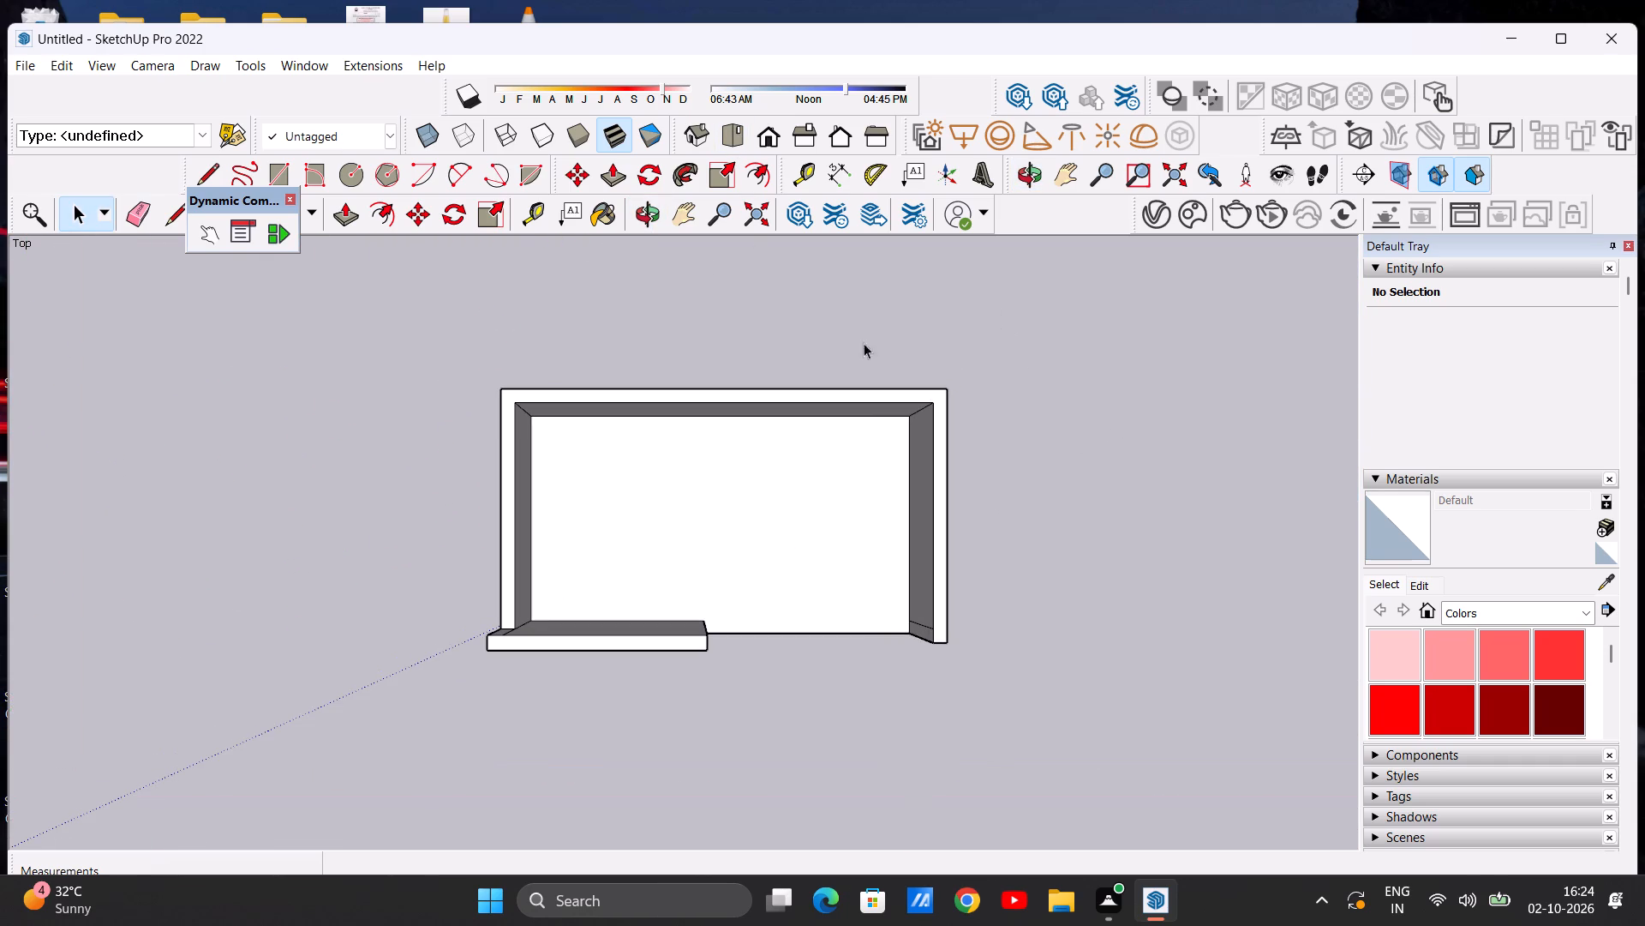
Draw a ground rectangle about 37' 4" by 27' 8" around the whole house, leaving the deepest margin in front.
key("r")
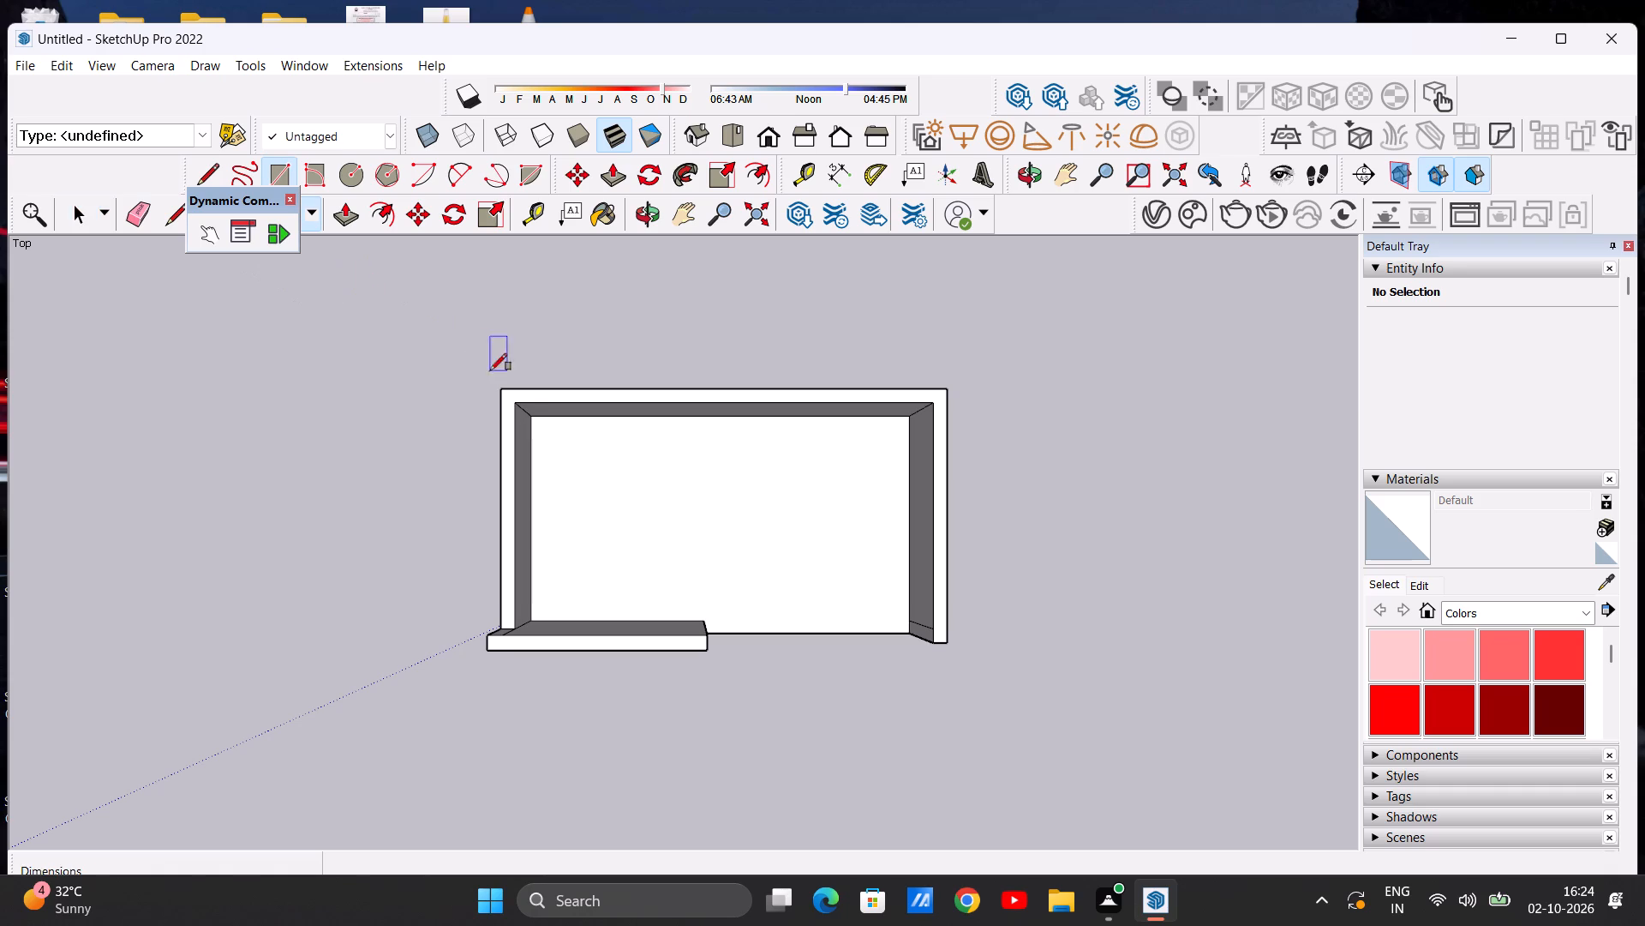
left_click(467, 365)
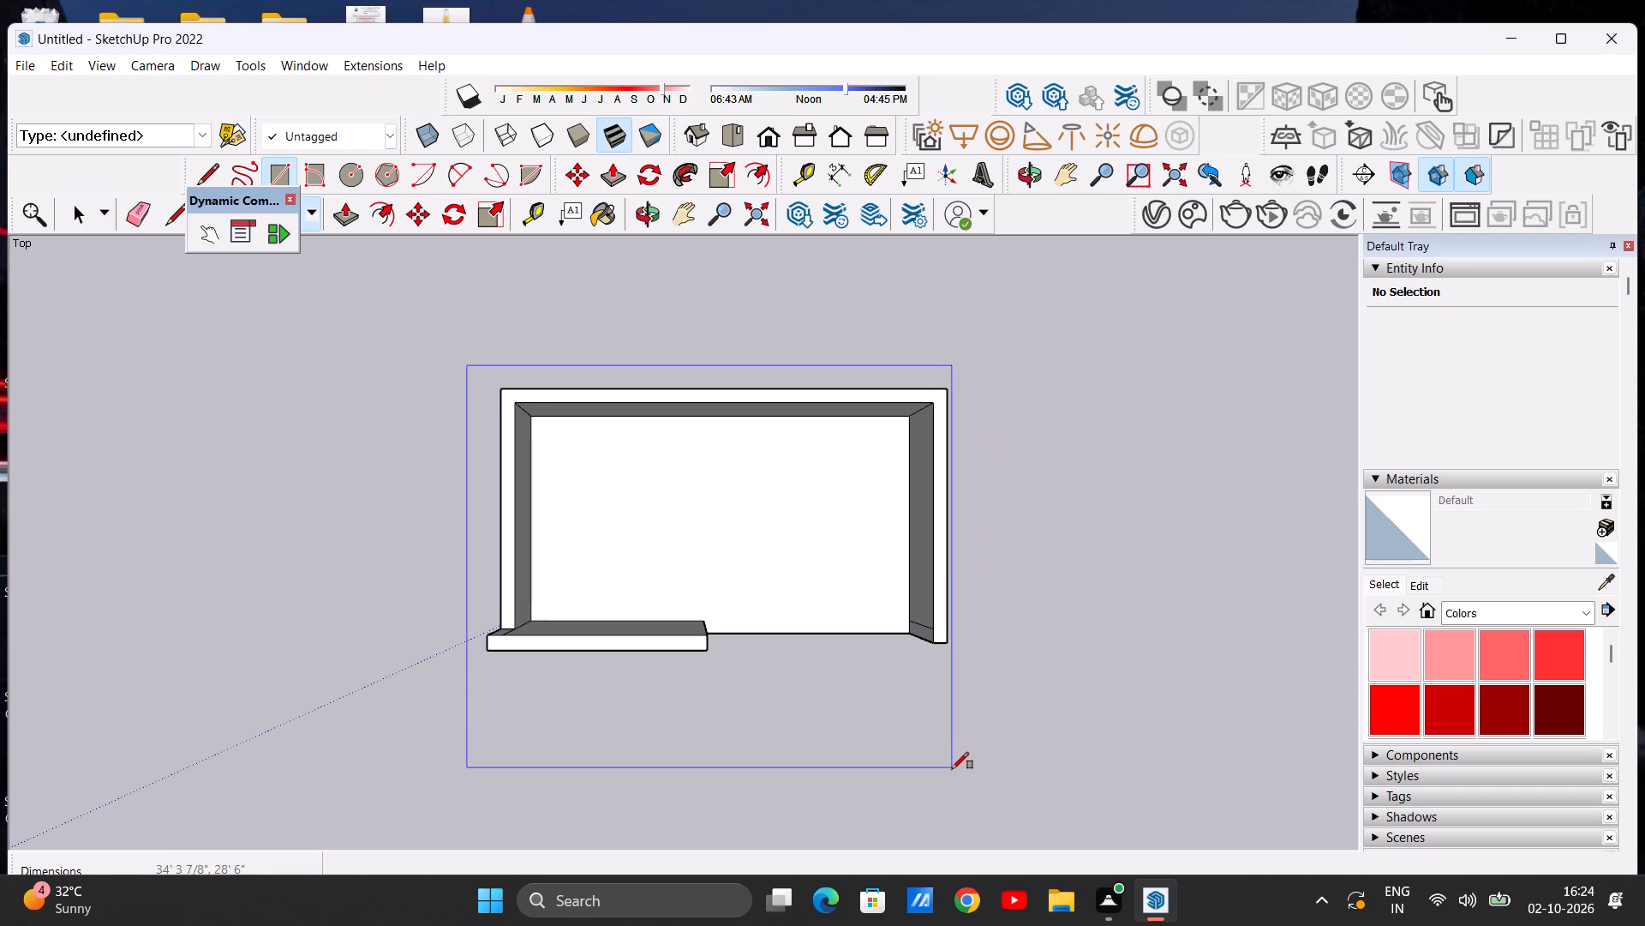
left_click(994, 756)
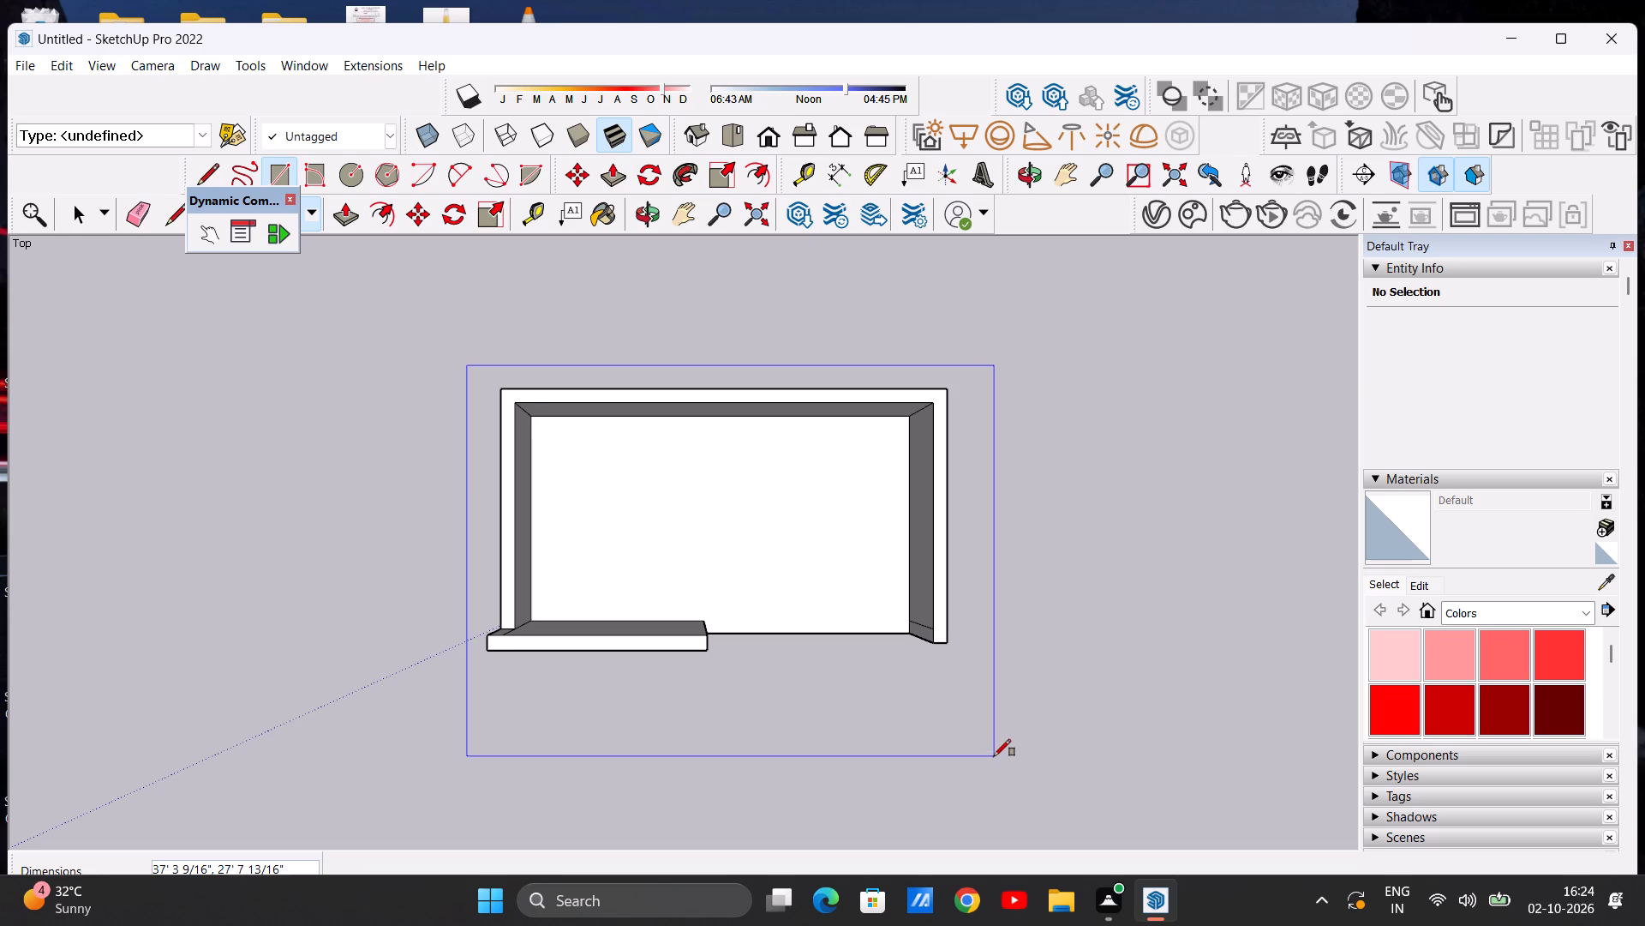
key("space")
Examine how the ground rectangle sits around the house from the front, low down and from above.
scroll(835, 749, "down", 4)
middle_click_drag(818, 759, 834, 531)
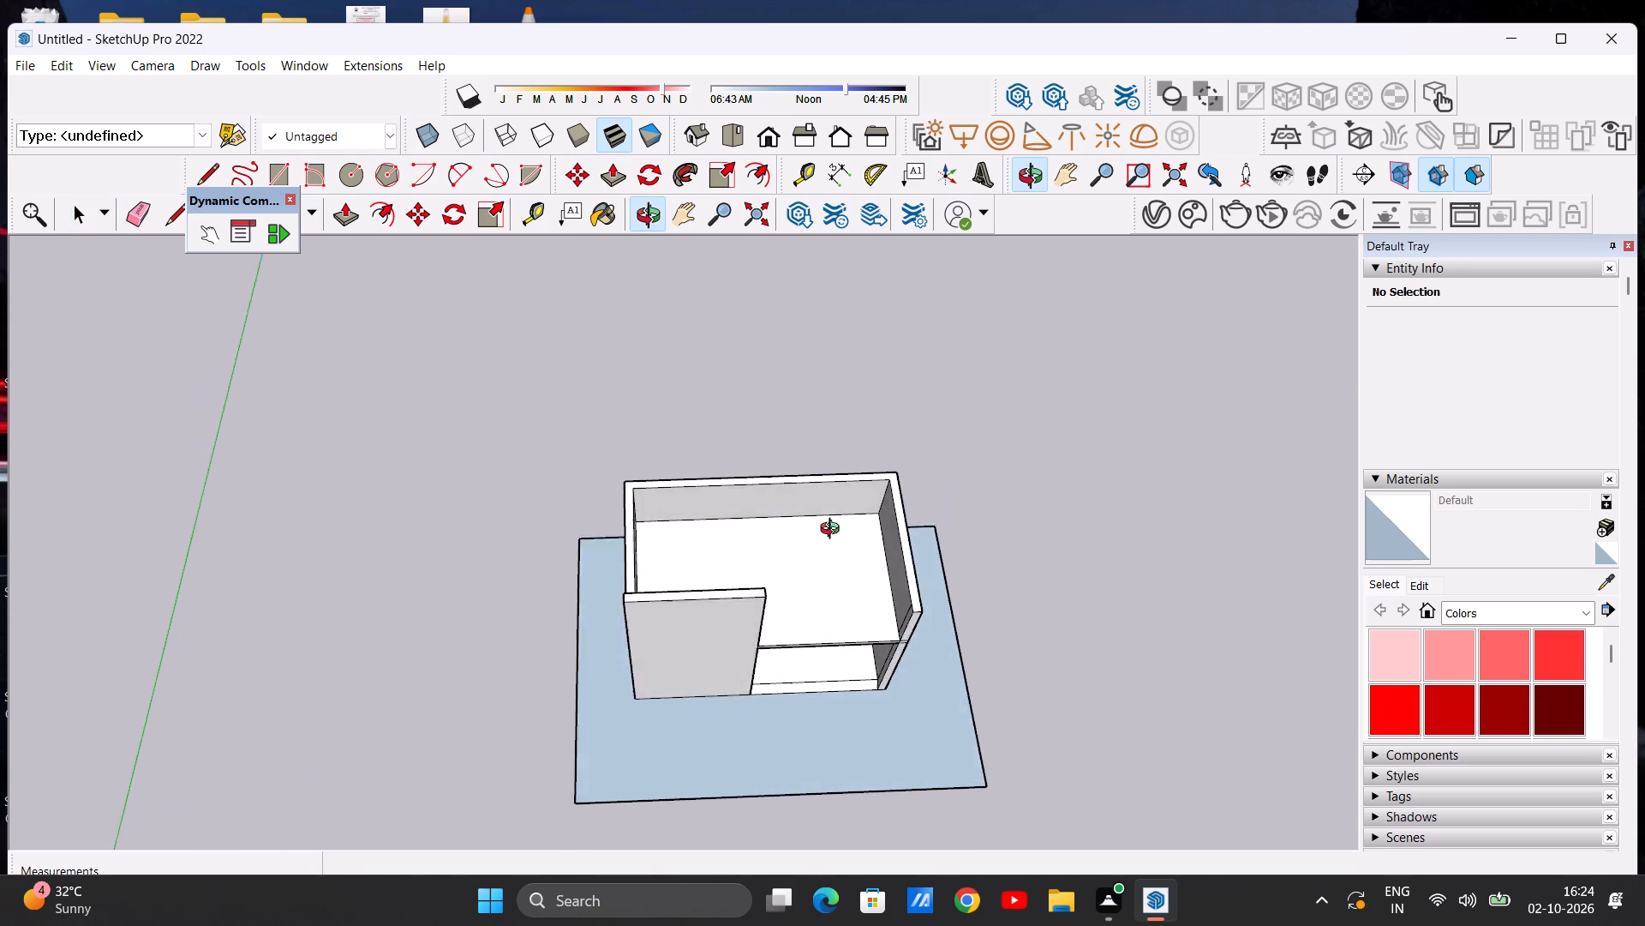
middle_click_drag(834, 531, 839, 502)
middle_click_drag(832, 691, 809, 484)
middle_click_drag(751, 674, 745, 592)
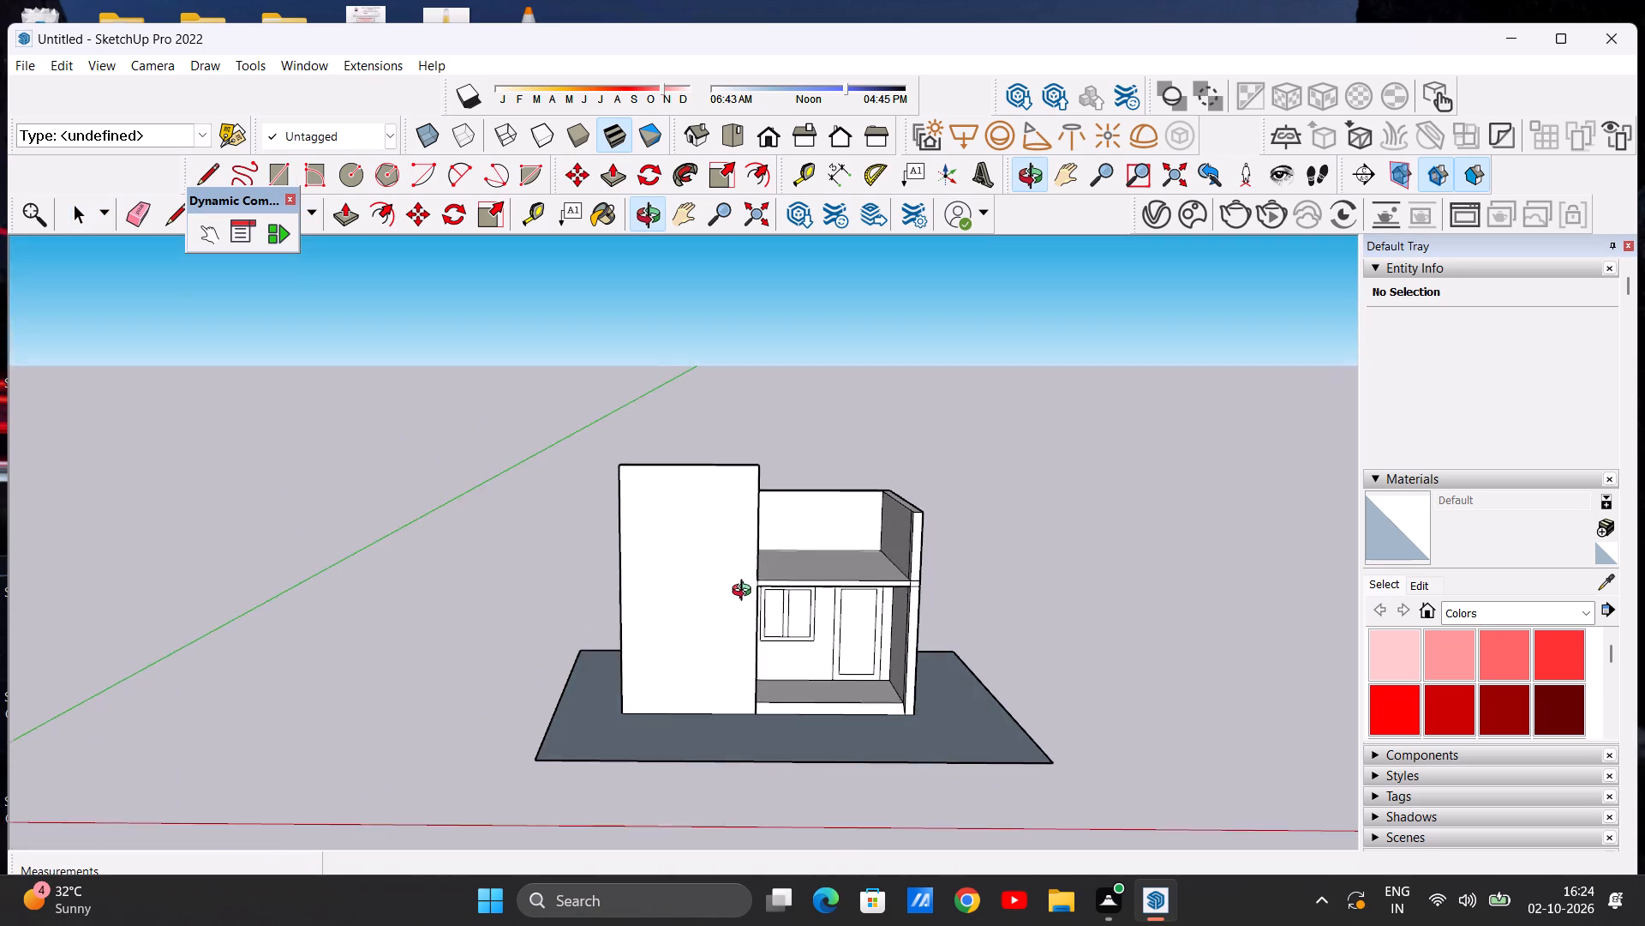
middle_click_drag(745, 592, 740, 584)
scroll(696, 687, "up", 2)
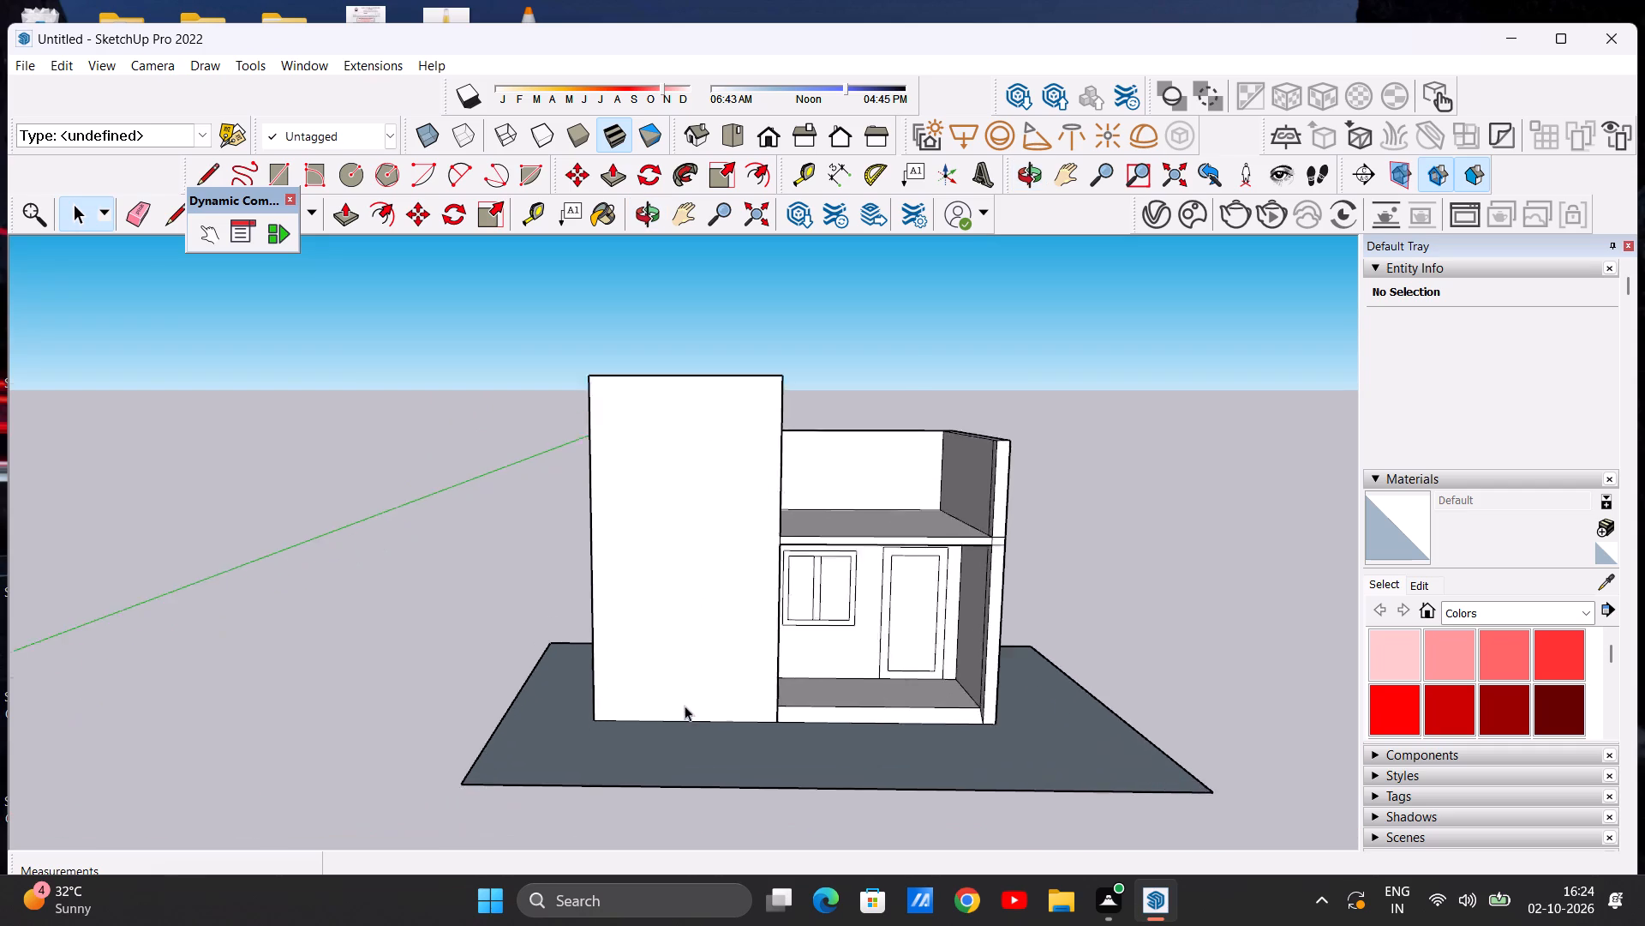
scroll(685, 706, "up", 2)
scroll(679, 715, "down", 9)
middle_click_drag(674, 727, 680, 811)
middle_click_drag(705, 748, 687, 806)
scroll(695, 729, "up", 5)
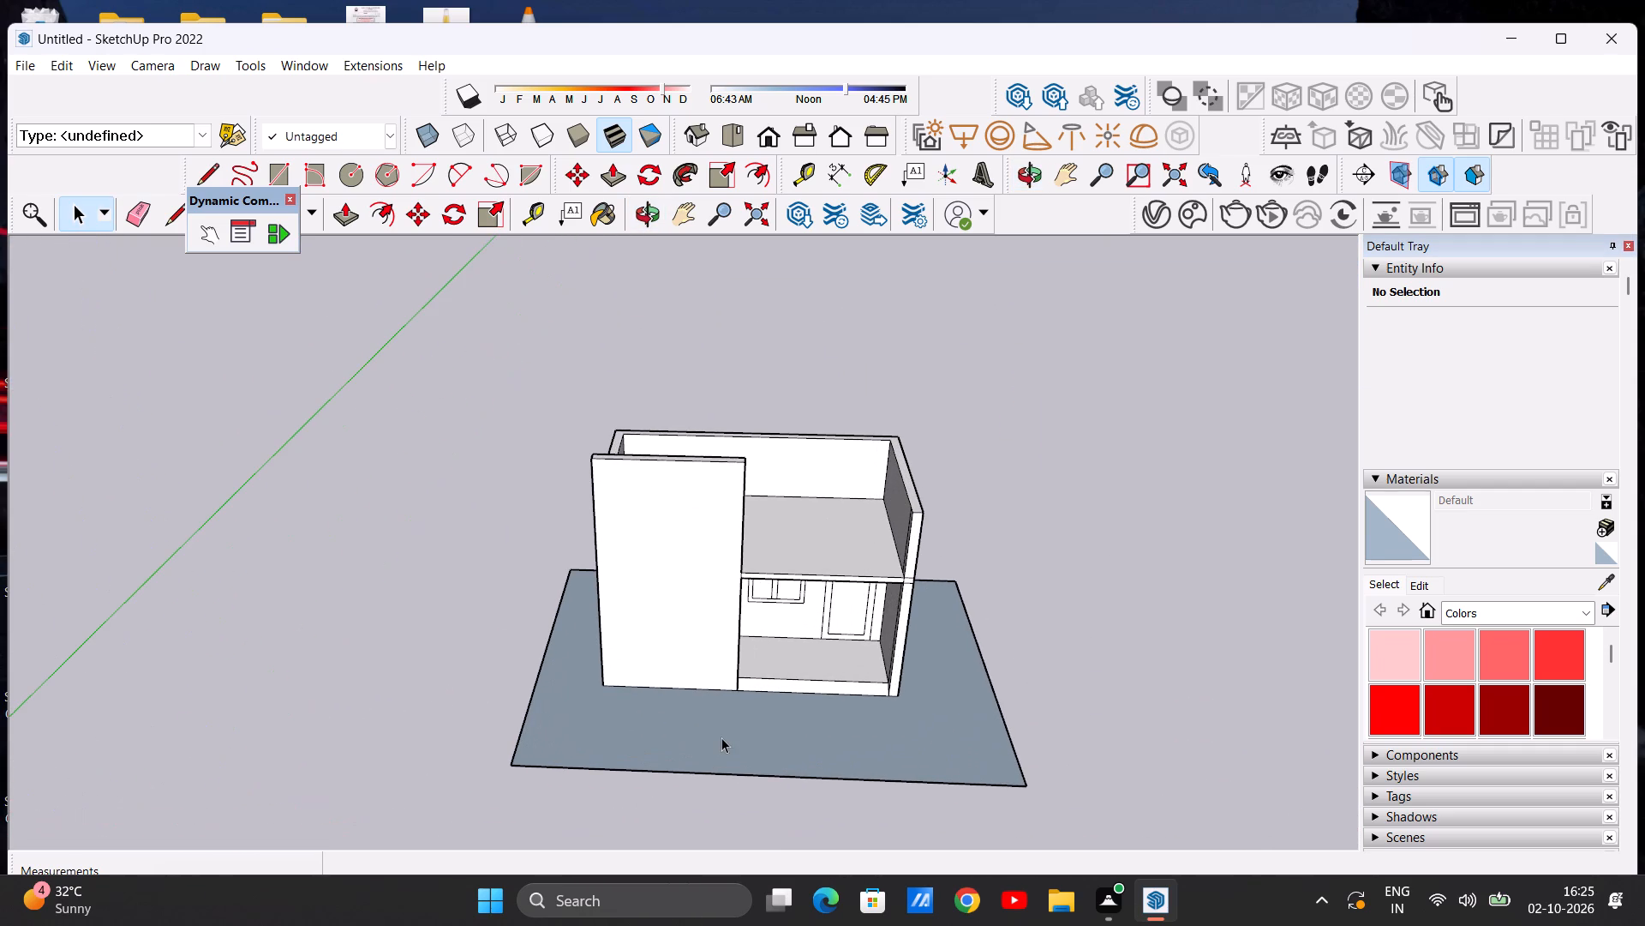
scroll(732, 740, "down", 1)
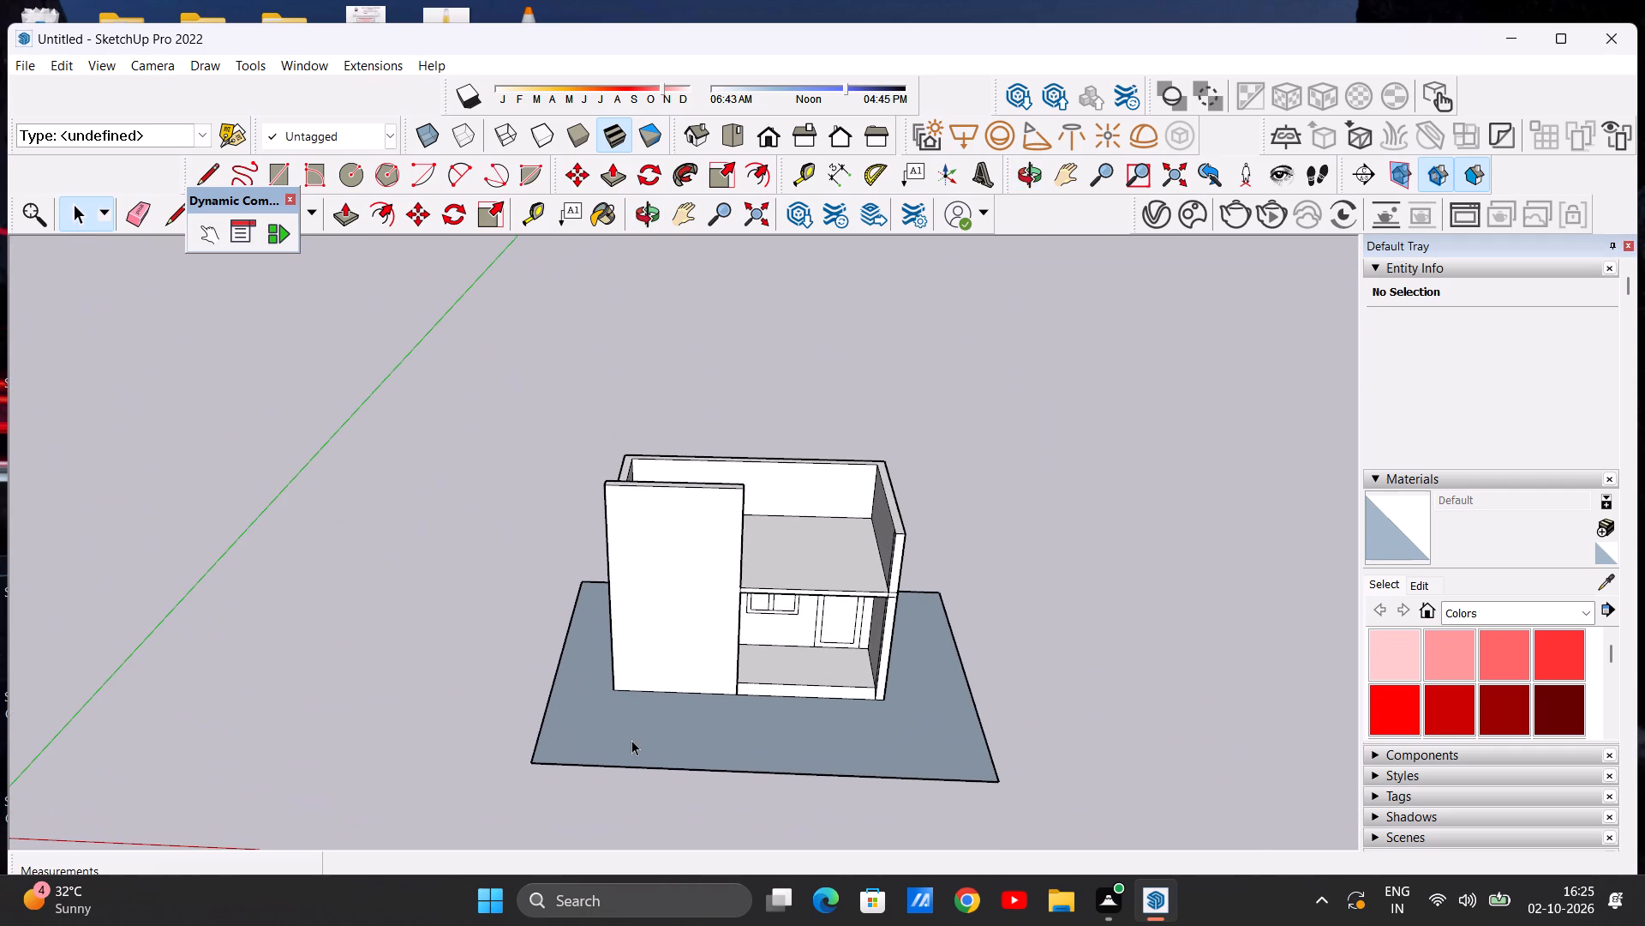
middle_click_drag(631, 740, 643, 878)
middle_click_drag(608, 739, 629, 797)
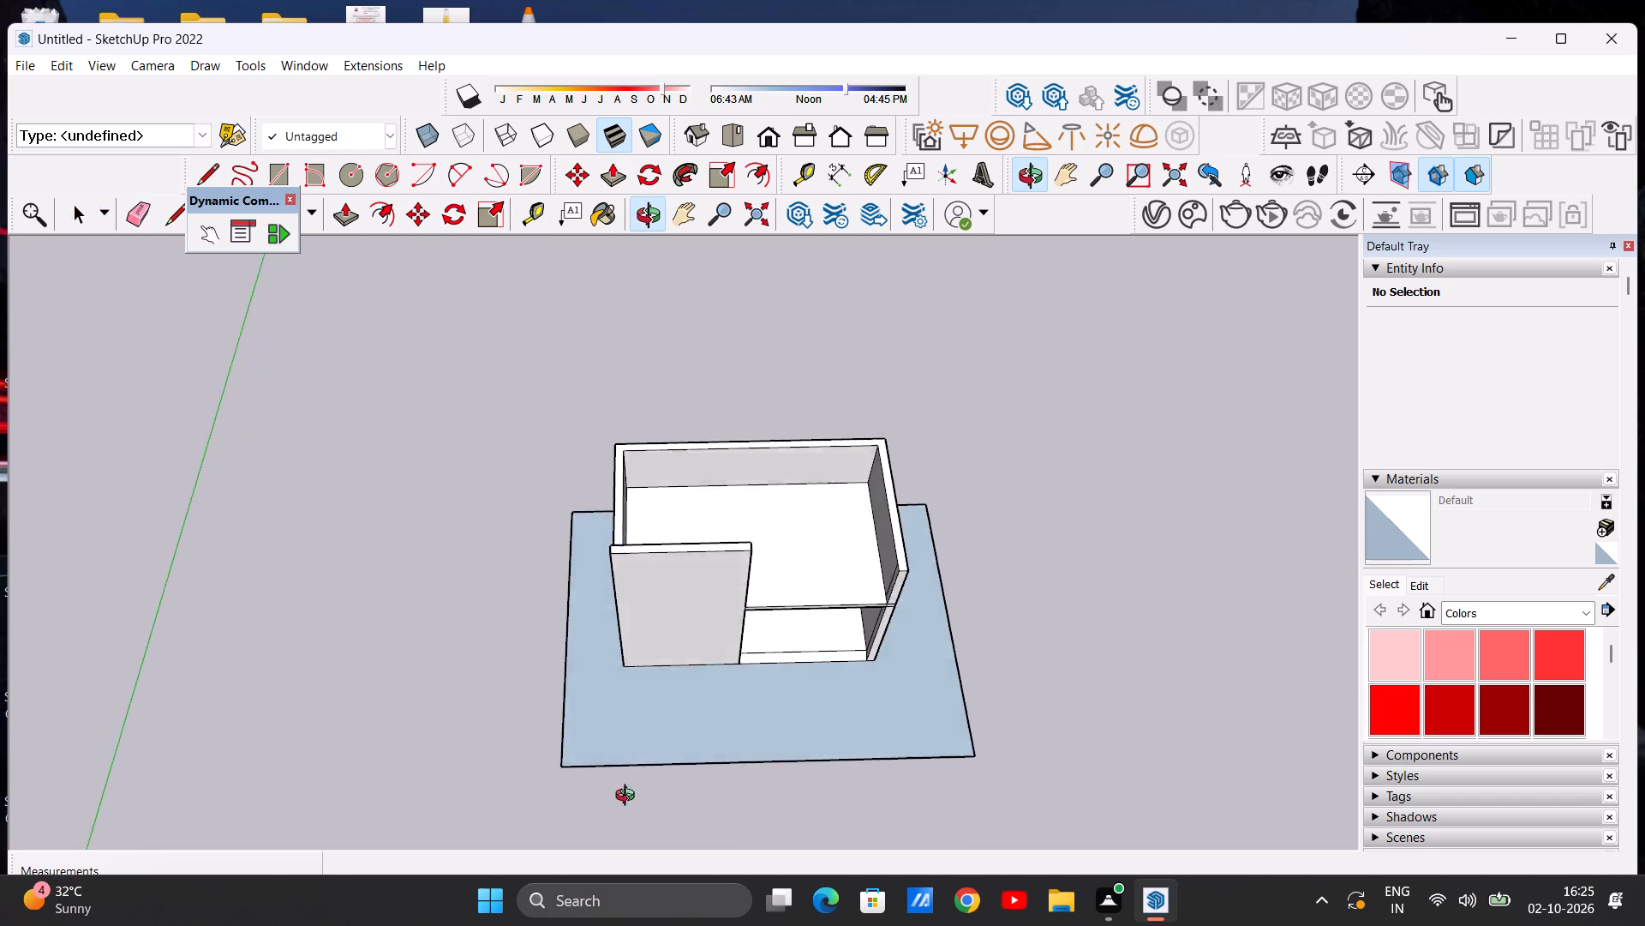
middle_click_drag(629, 797, 613, 830)
Offset the outline of the ground face 9" inward to form a perimeter border.
scroll(811, 707, "up", 2)
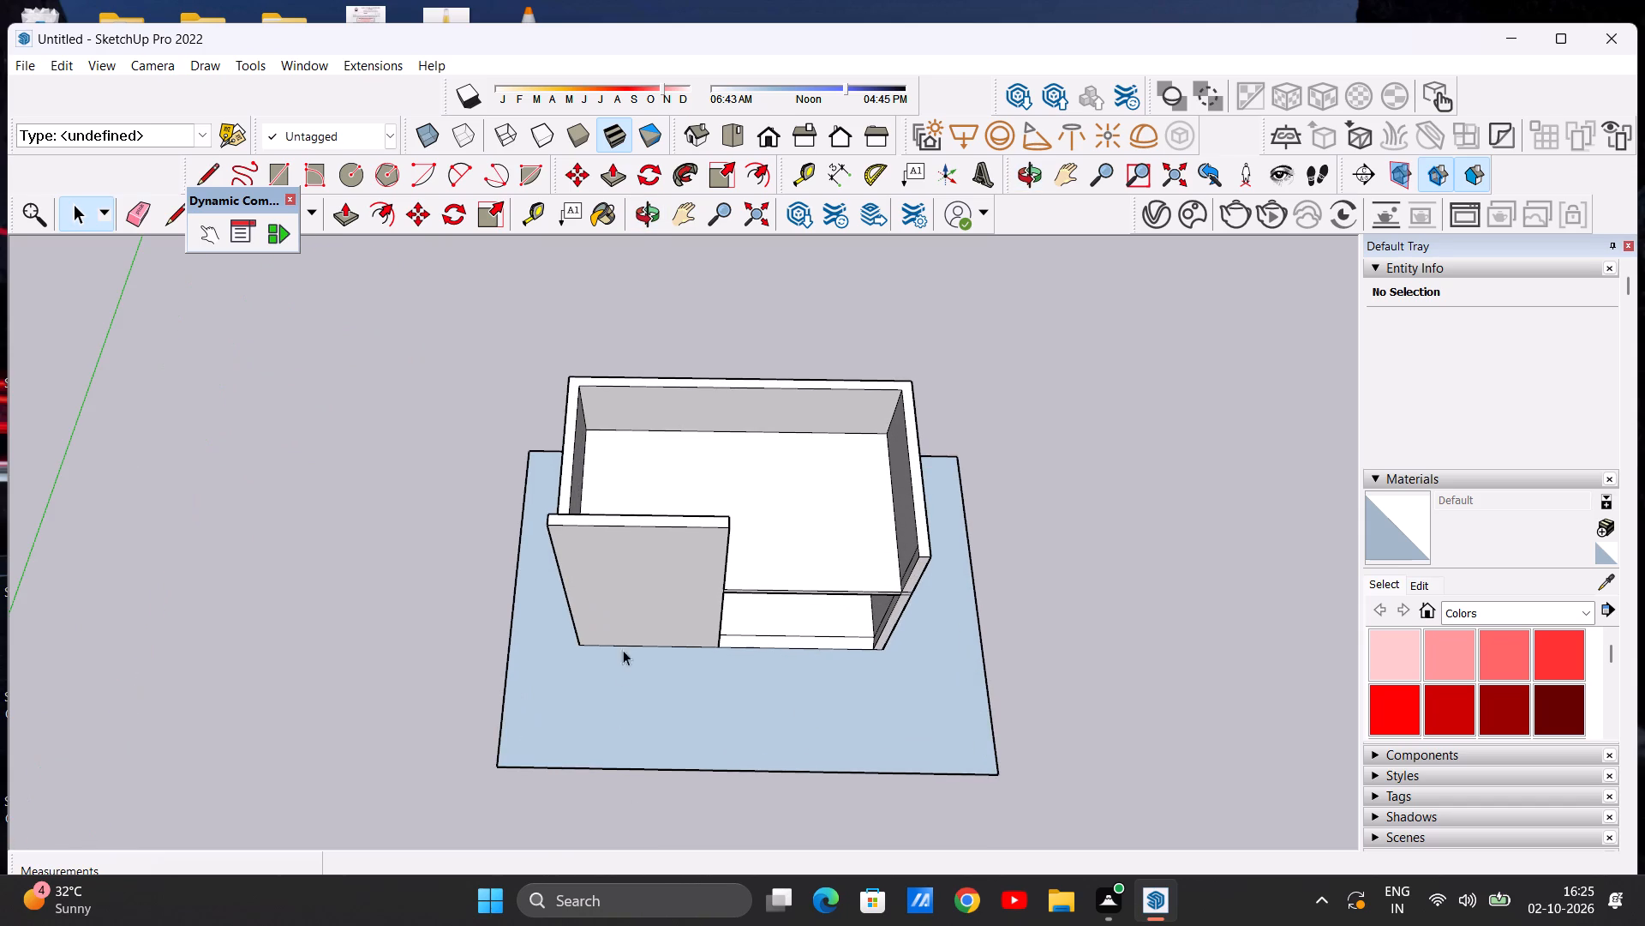
left_click(387, 208)
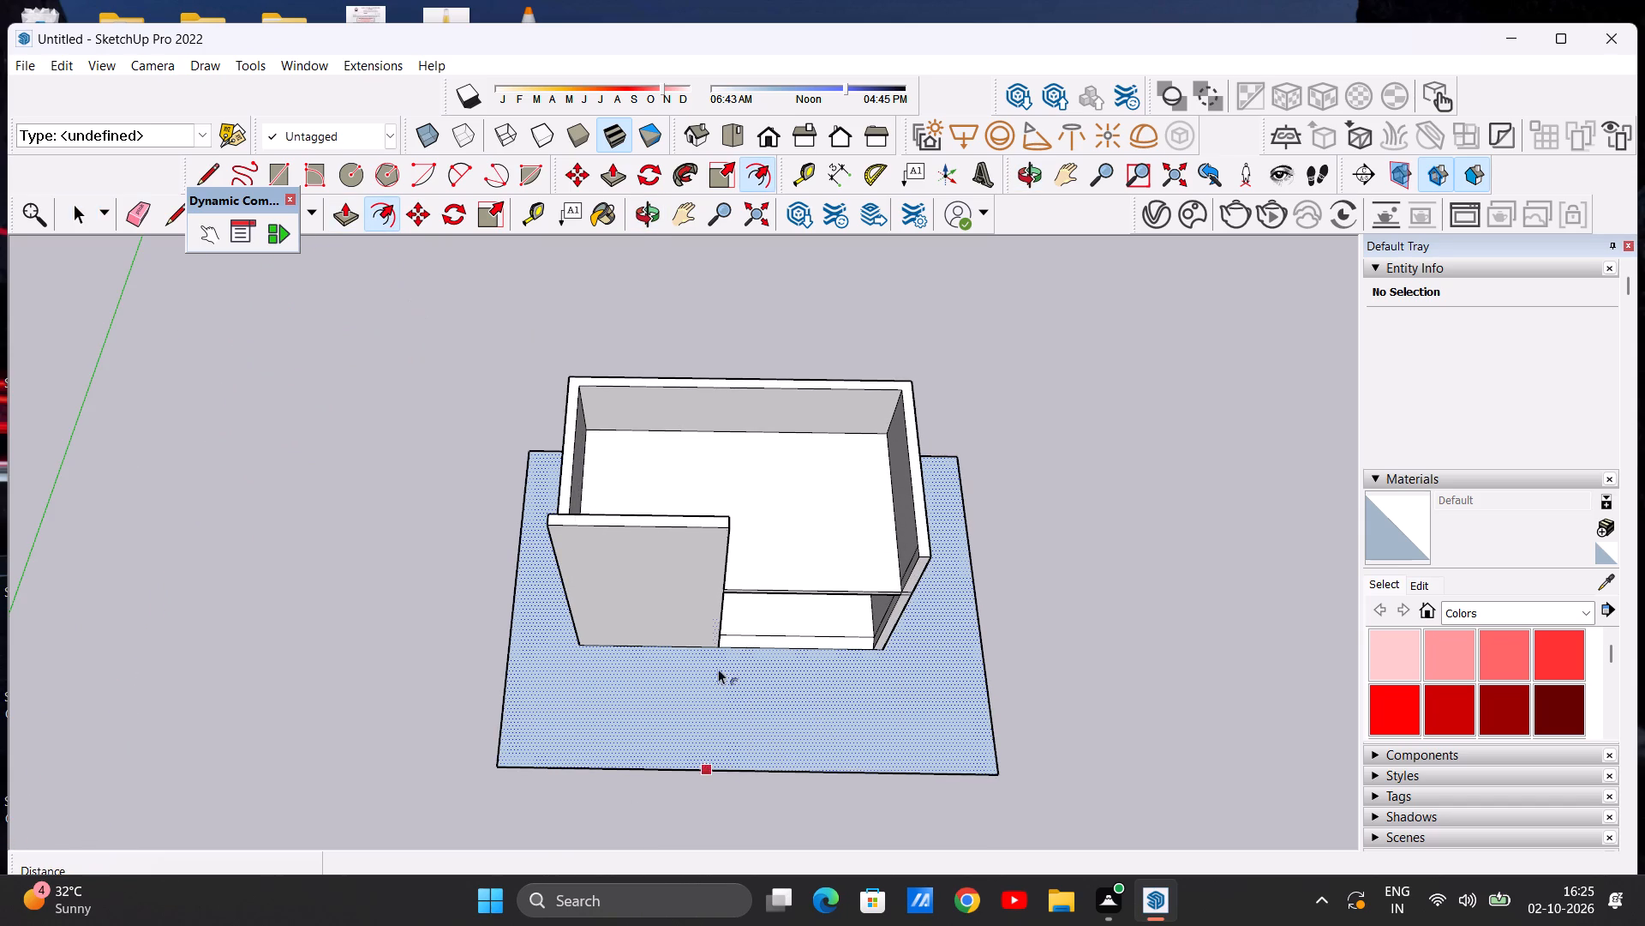
left_click(874, 688)
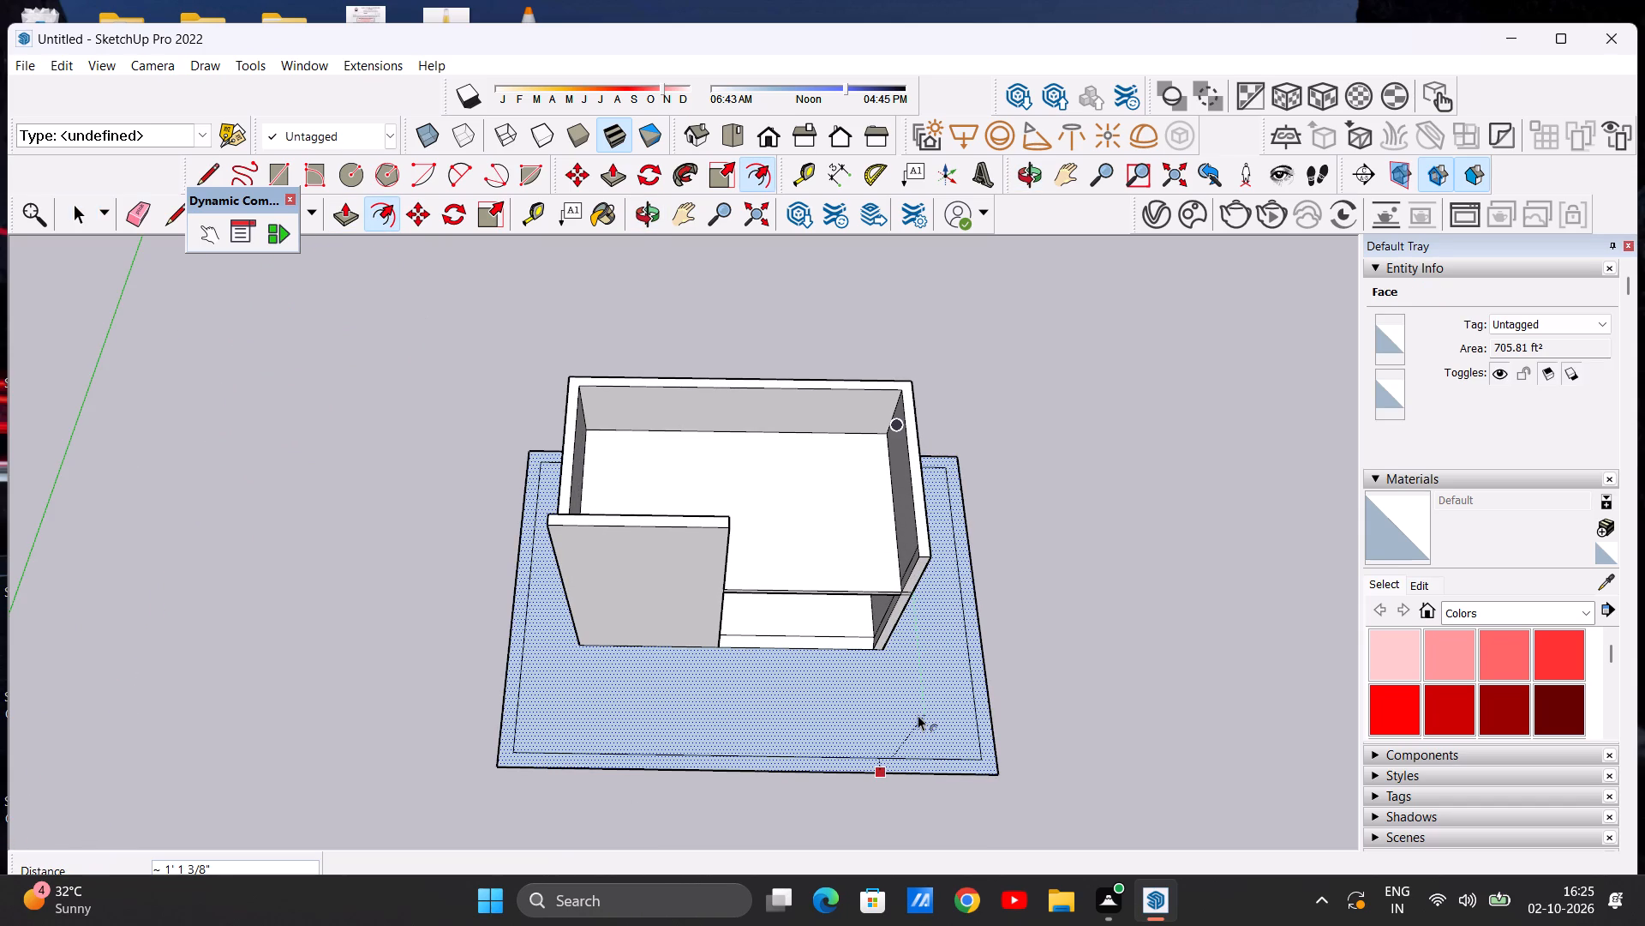
type("9\"")
key("Return")
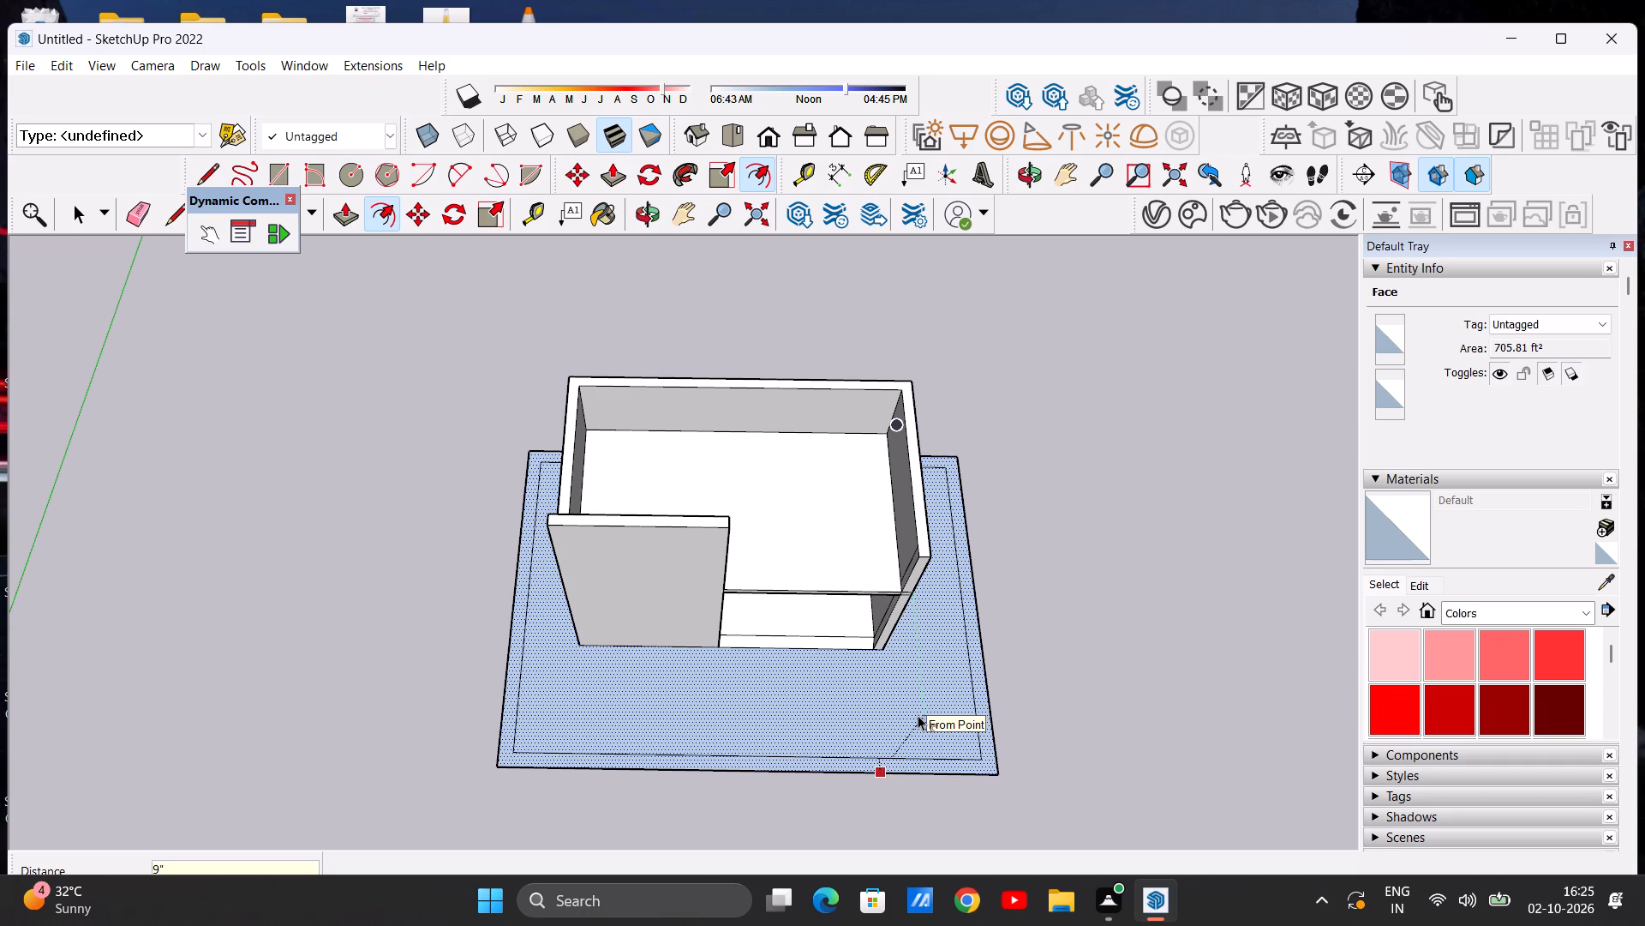
key("space")
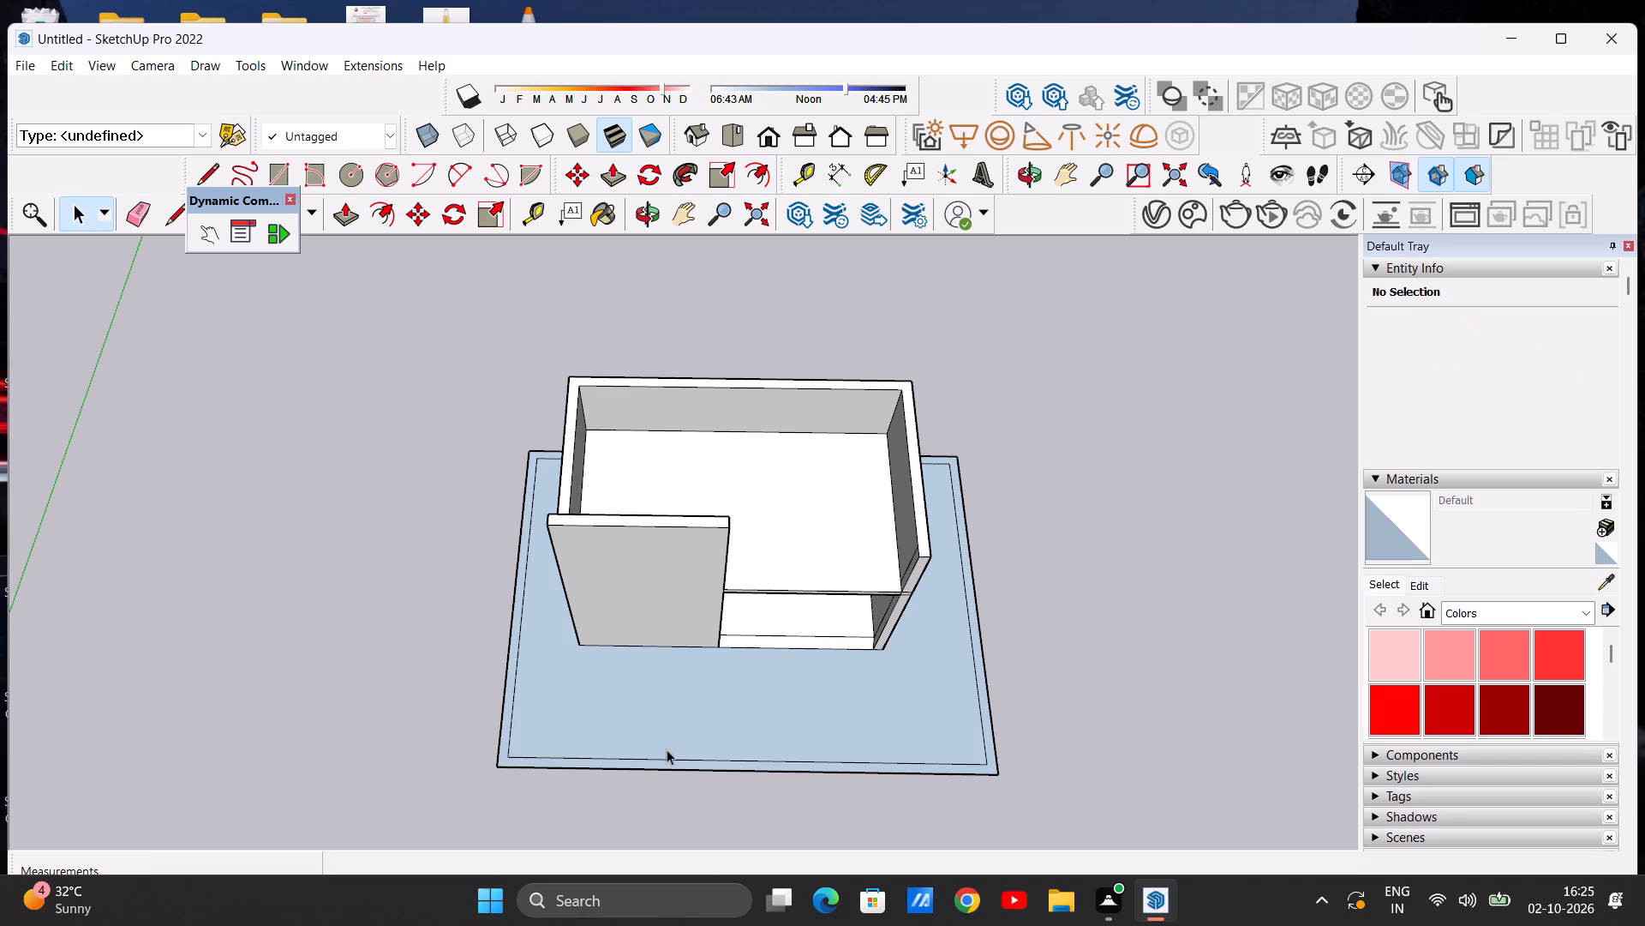
Examine the ground border and the front elevation from above and at eye level.
scroll(670, 734, "down", 3)
scroll(659, 753, "up", 4)
scroll(649, 751, "down", 2)
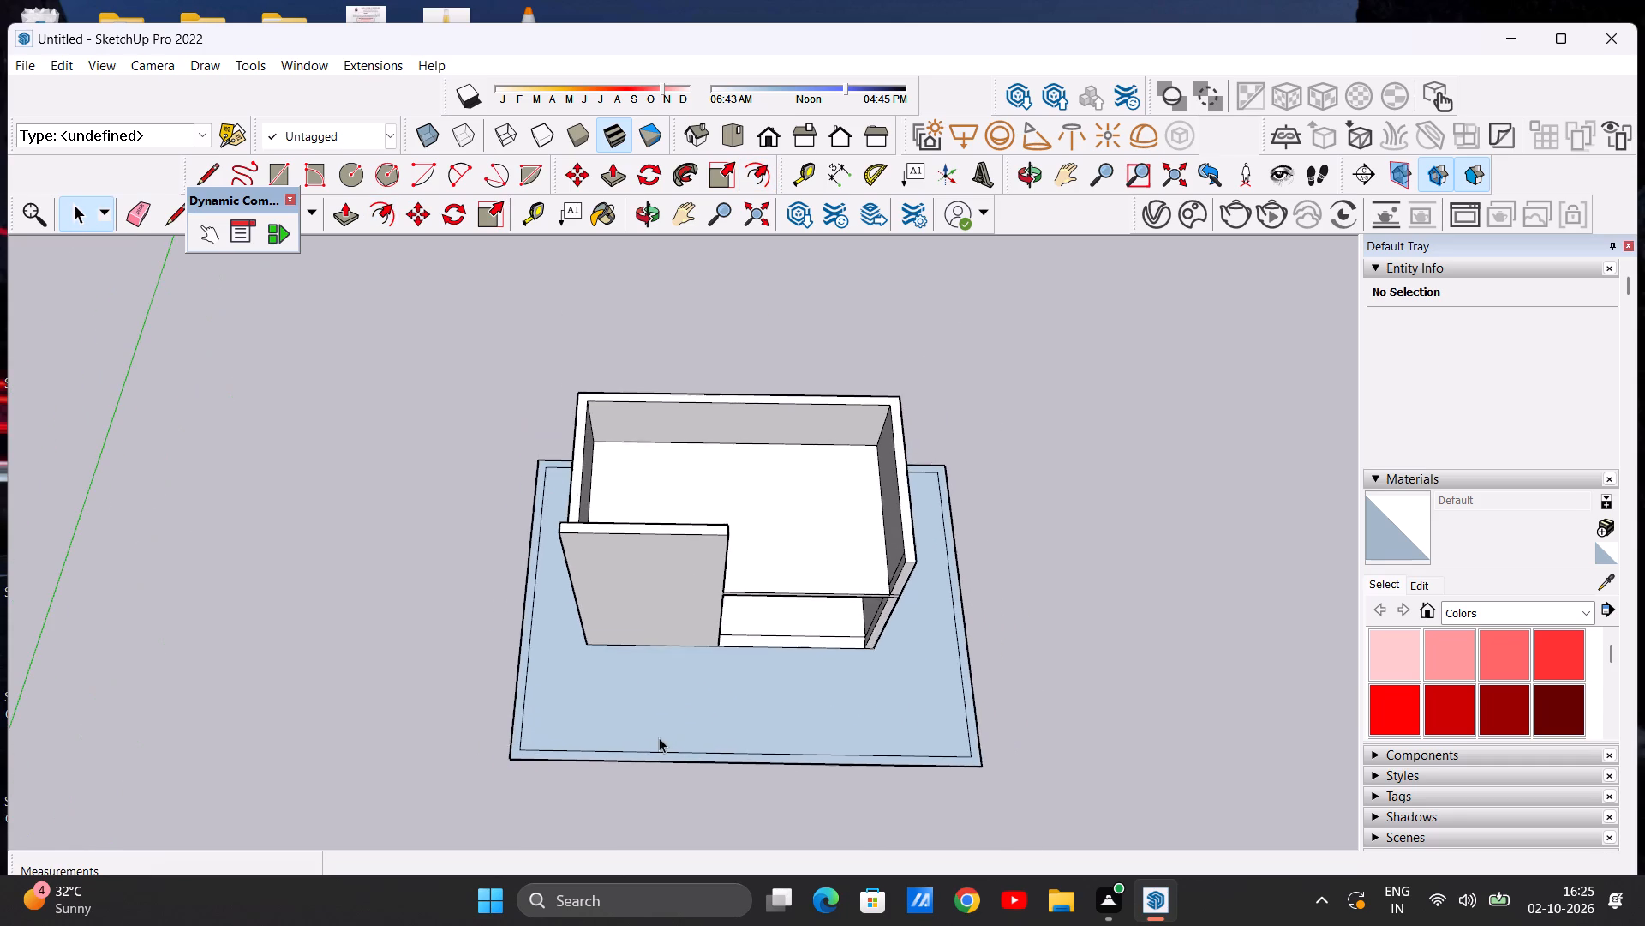
middle_click_drag(729, 839, 692, 676)
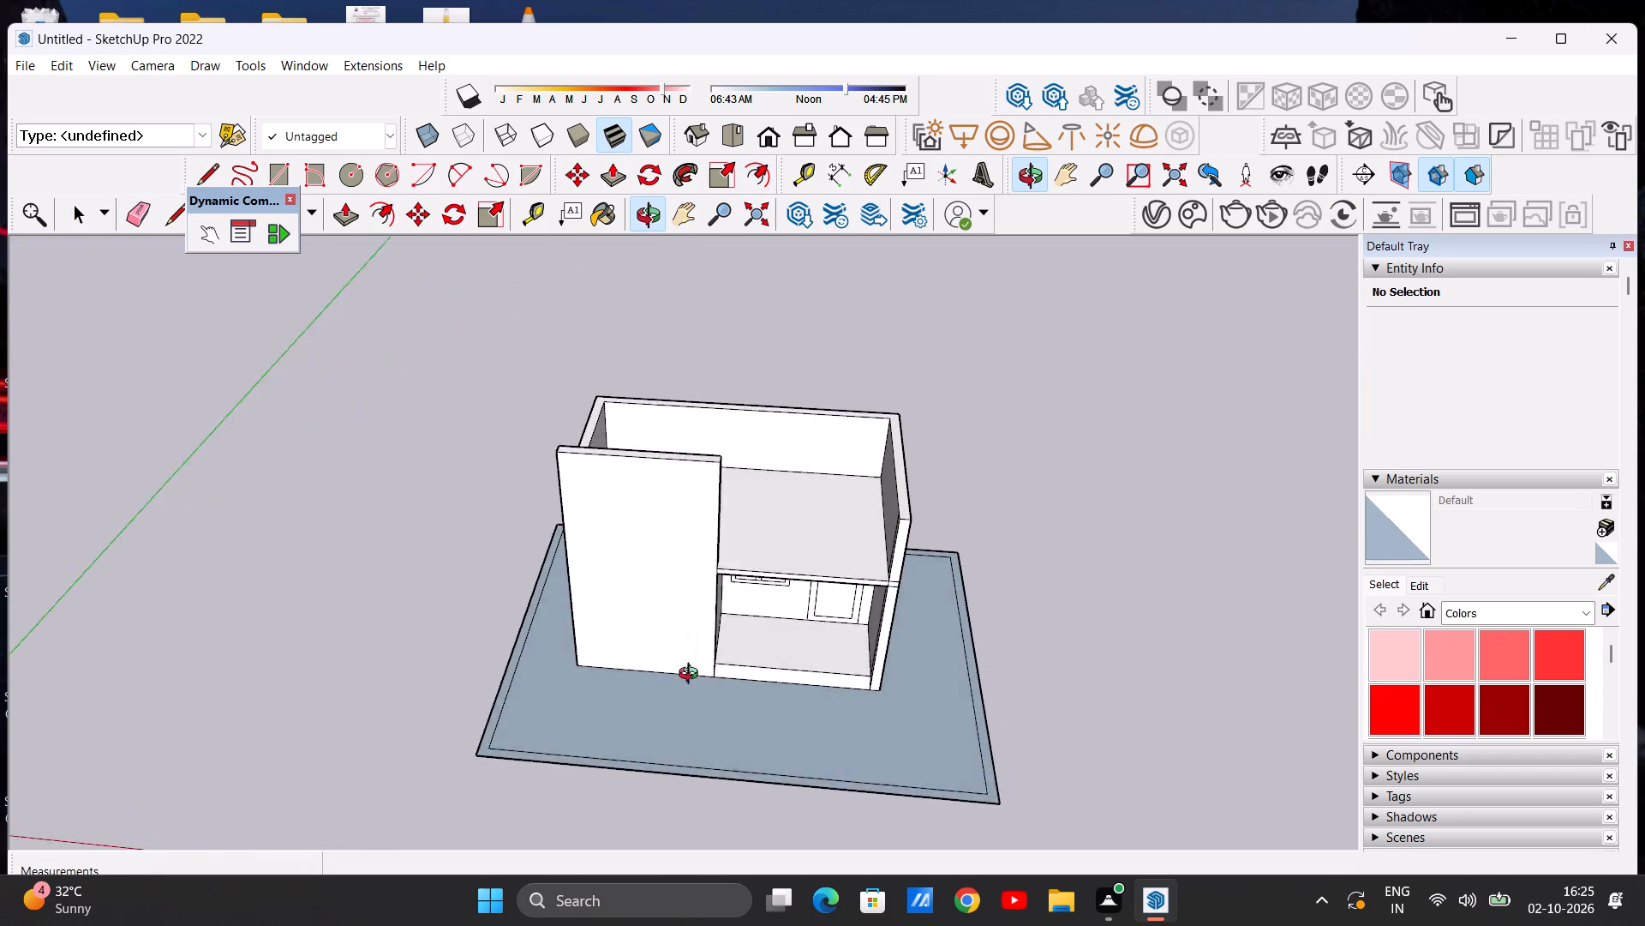
middle_click_drag(692, 676, 718, 761)
middle_click_drag(578, 735, 596, 784)
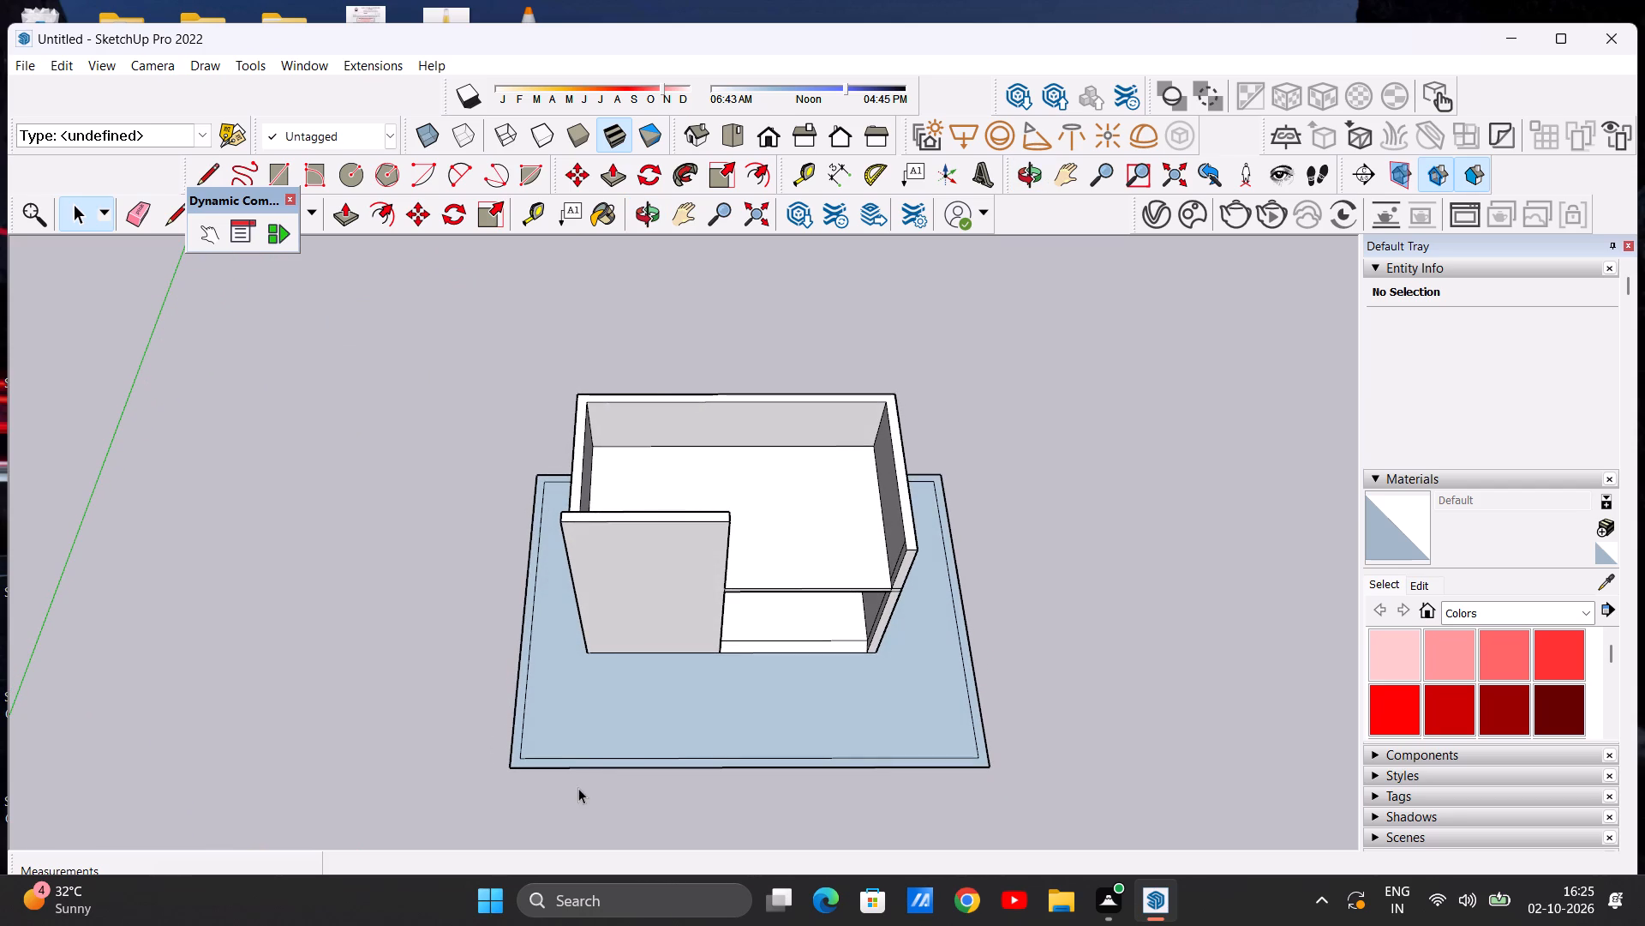
middle_click_drag(616, 757, 615, 535)
scroll(649, 637, "up", 1)
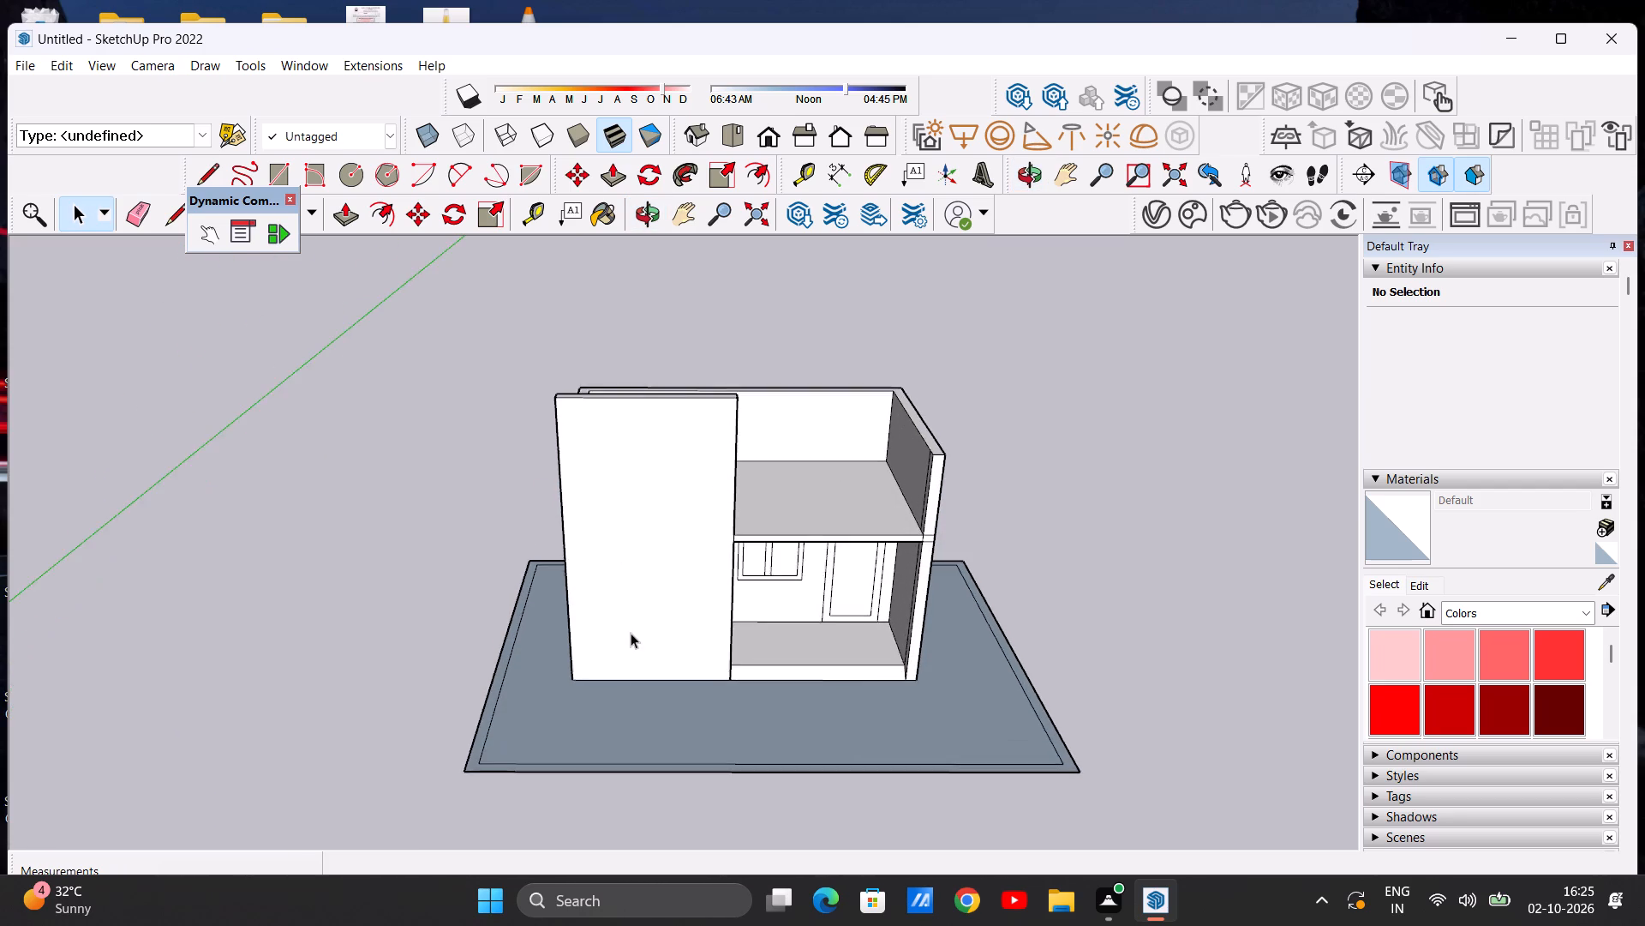
scroll(631, 633, "down", 4)
middle_click_drag(655, 664, 631, 577)
scroll(655, 598, "up", 1)
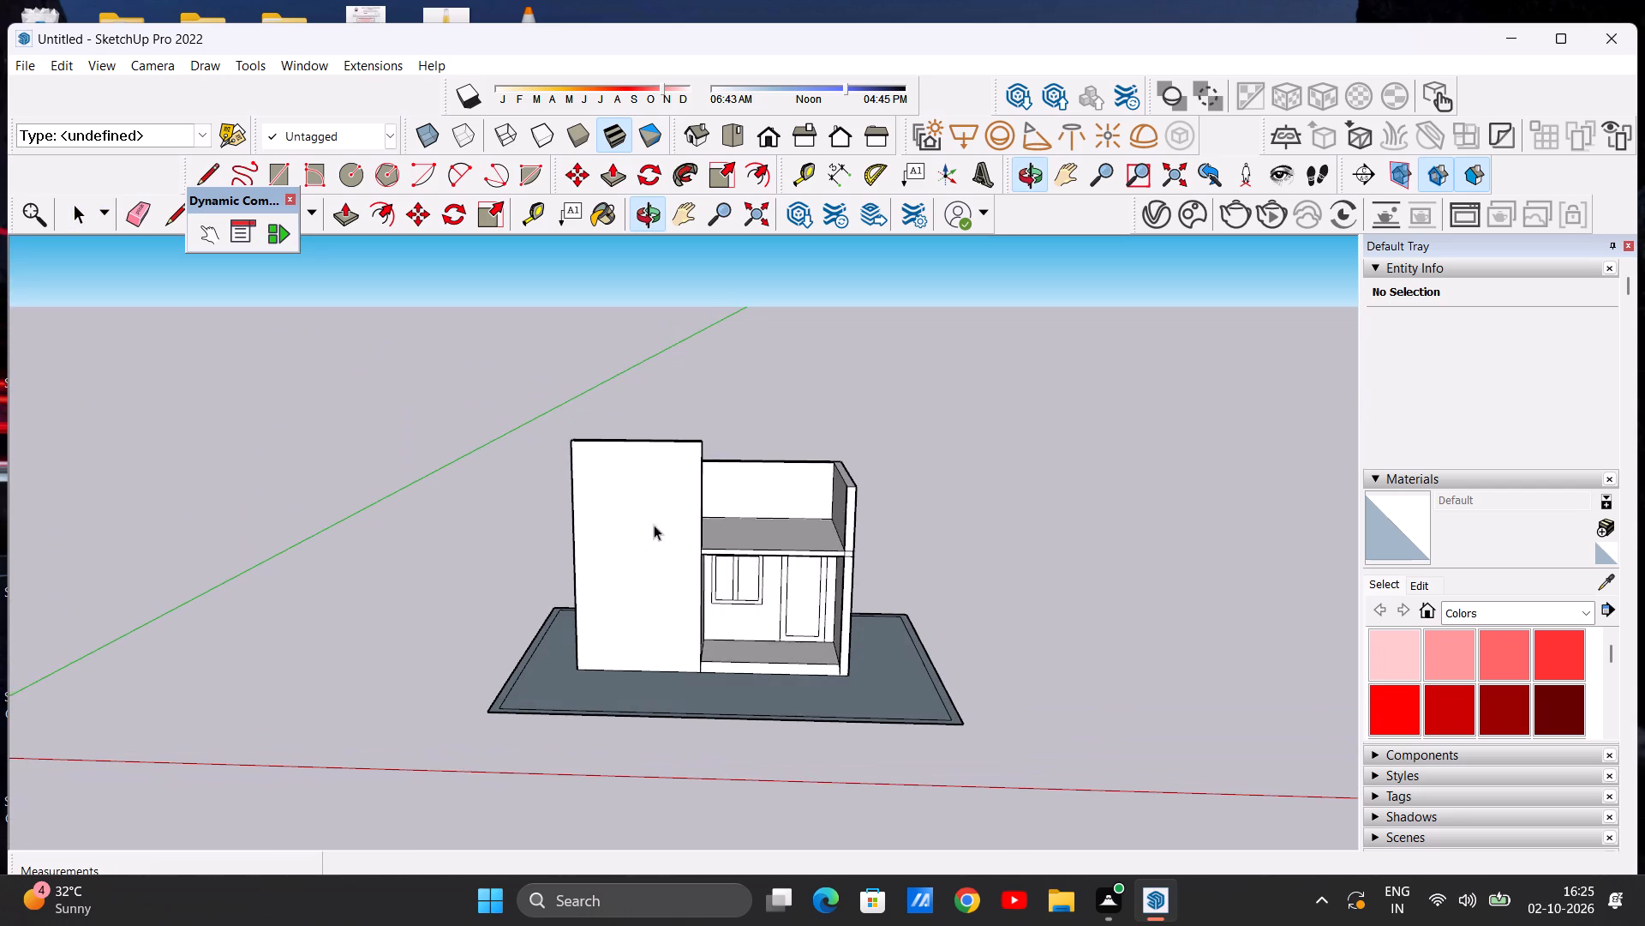
scroll(646, 494, "up", 2)
scroll(645, 582, "down", 3)
middle_click_drag(732, 616, 750, 525)
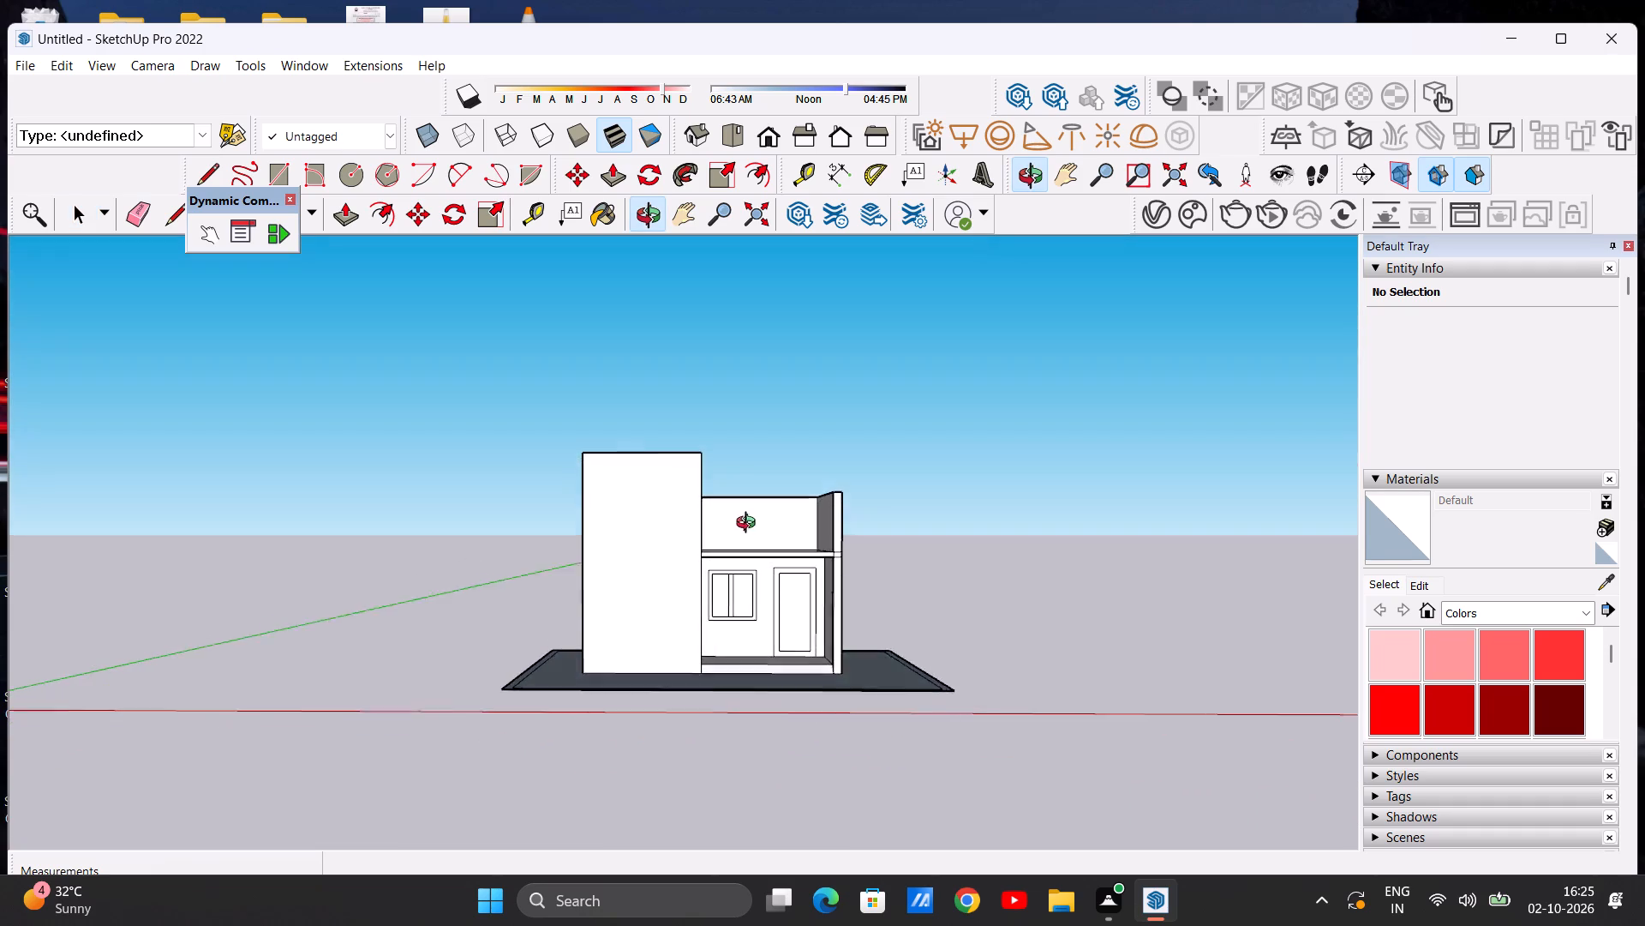
middle_click_drag(750, 525, 751, 514)
scroll(782, 572, "up", 7)
scroll(718, 646, "down", 3)
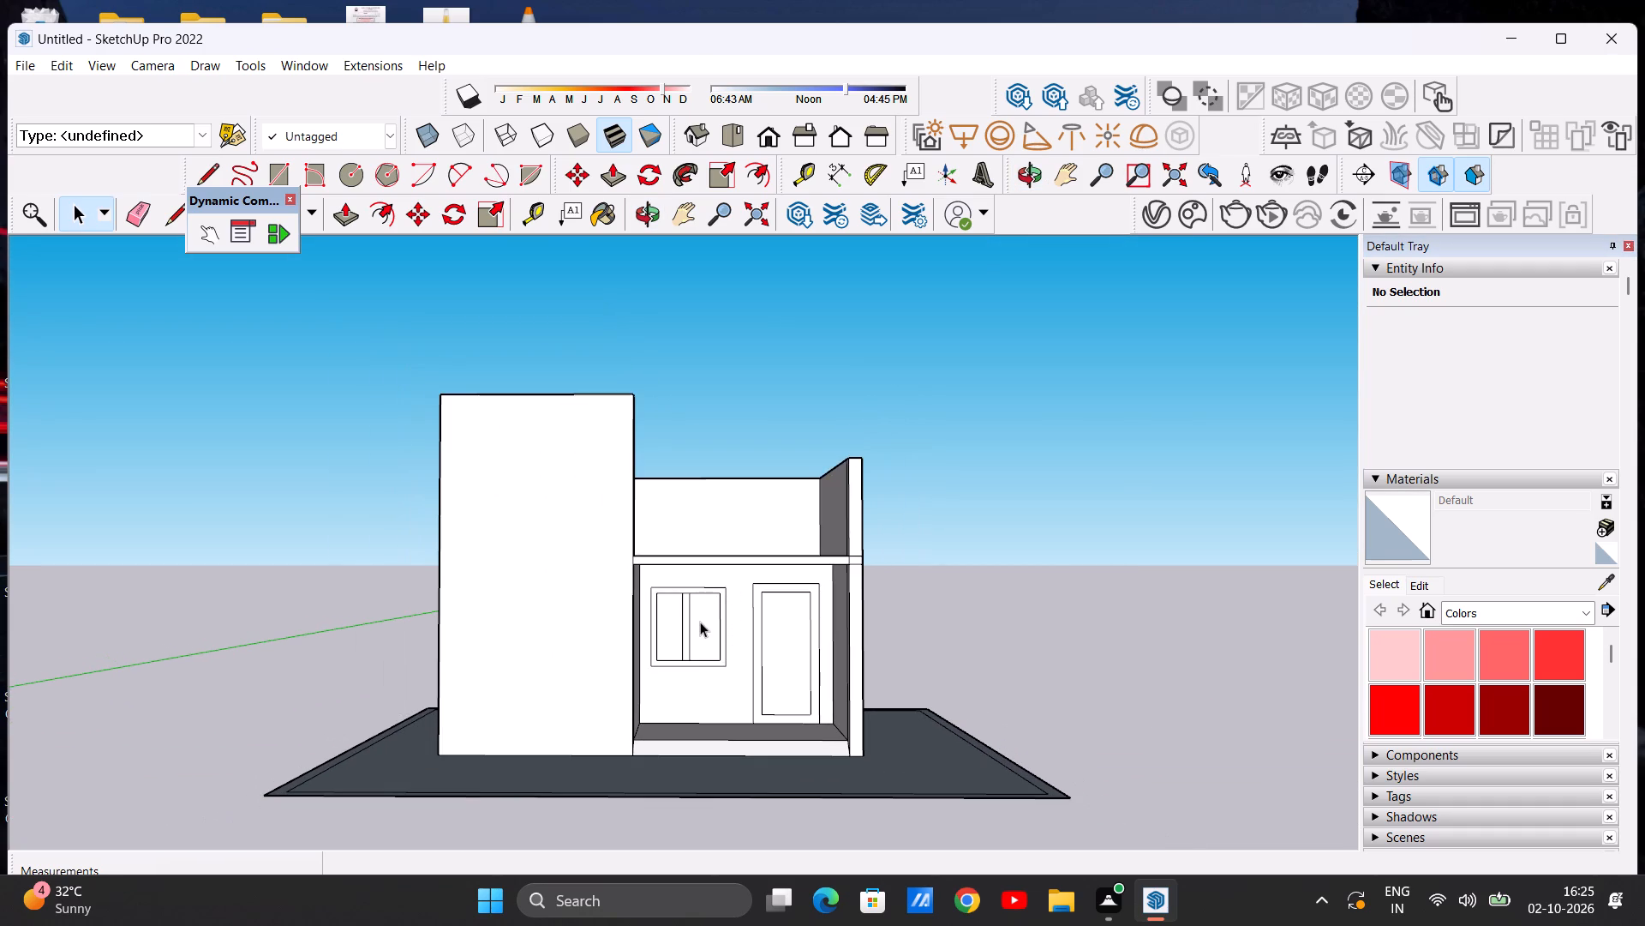
scroll(744, 610, "down", 2)
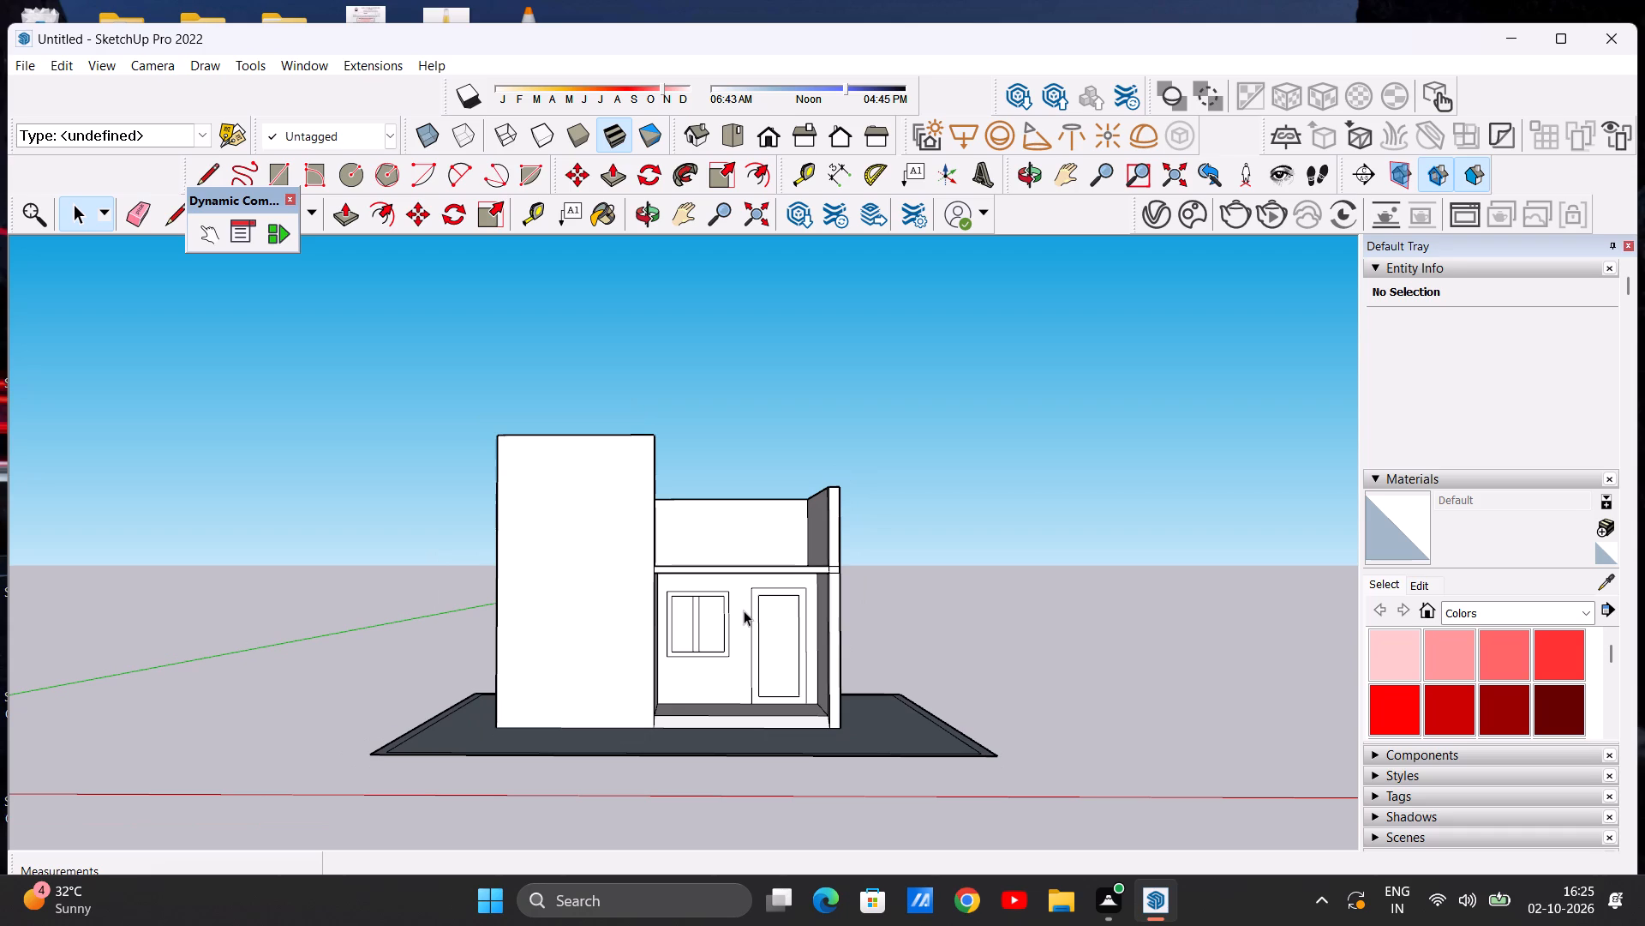
scroll(764, 532, "up", 3)
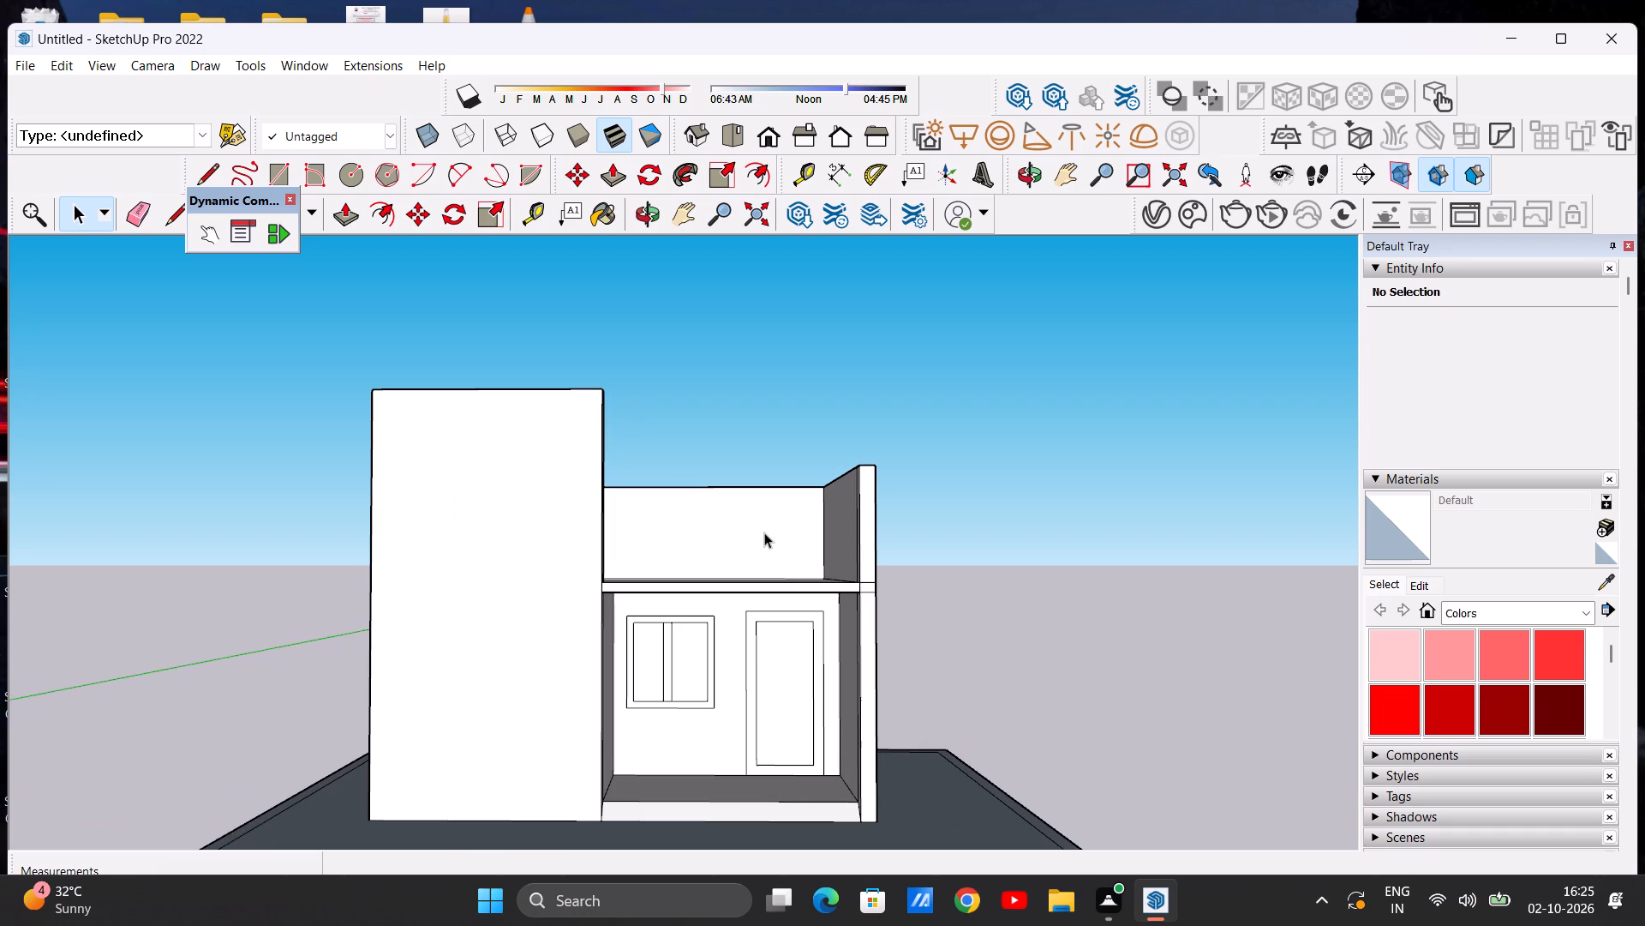
Examine the porch, roof slab edge and end-wall slab band from the front corner.
middle_click_drag(843, 577, 667, 615)
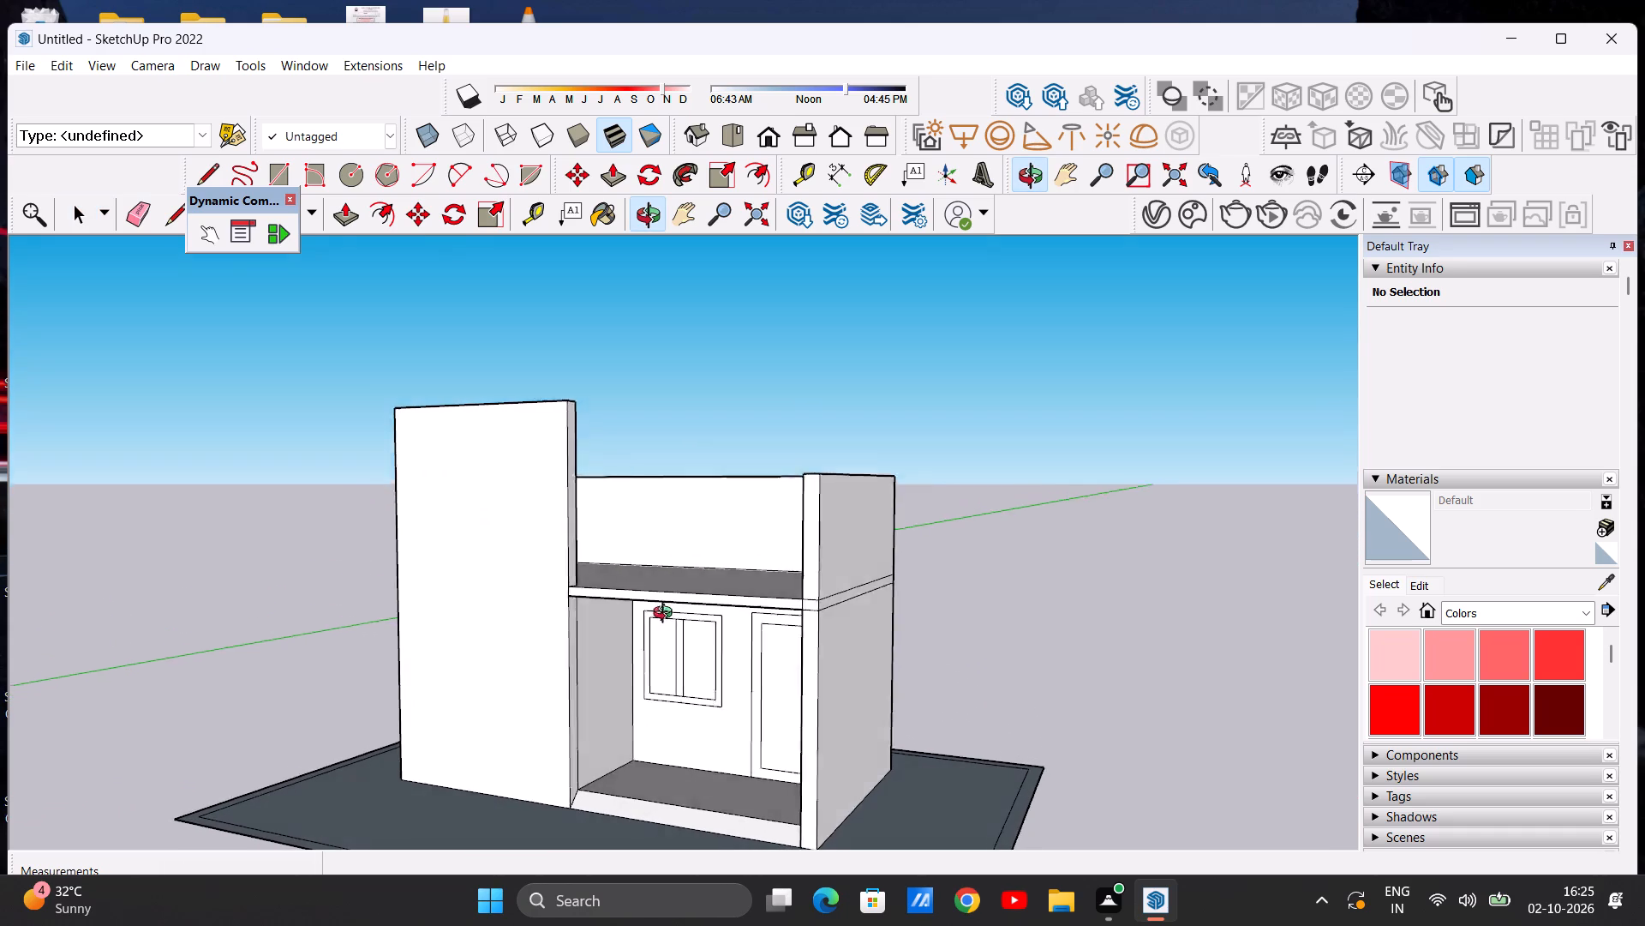
middle_click_drag(667, 615, 663, 623)
scroll(691, 607, "up", 1)
middle_click_drag(719, 607, 807, 667)
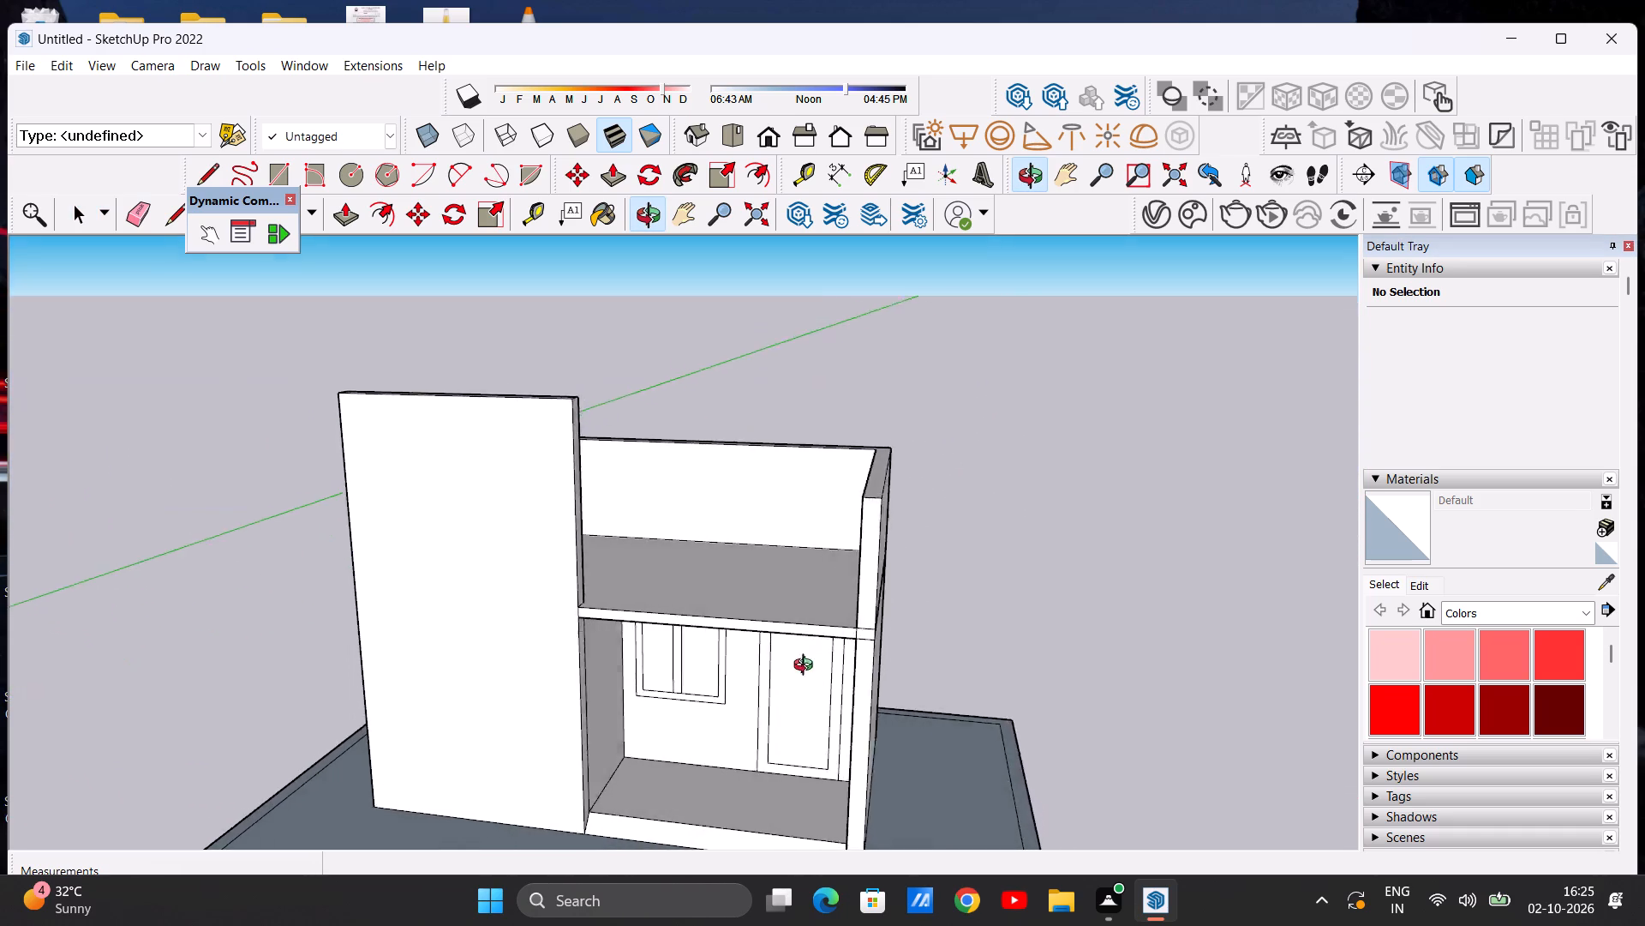
middle_click_drag(807, 667, 769, 631)
scroll(772, 637, "down", 9)
scroll(827, 649, "up", 6)
middle_click_drag(827, 647, 803, 682)
scroll(792, 633, "up", 1)
scroll(814, 636, "down", 1)
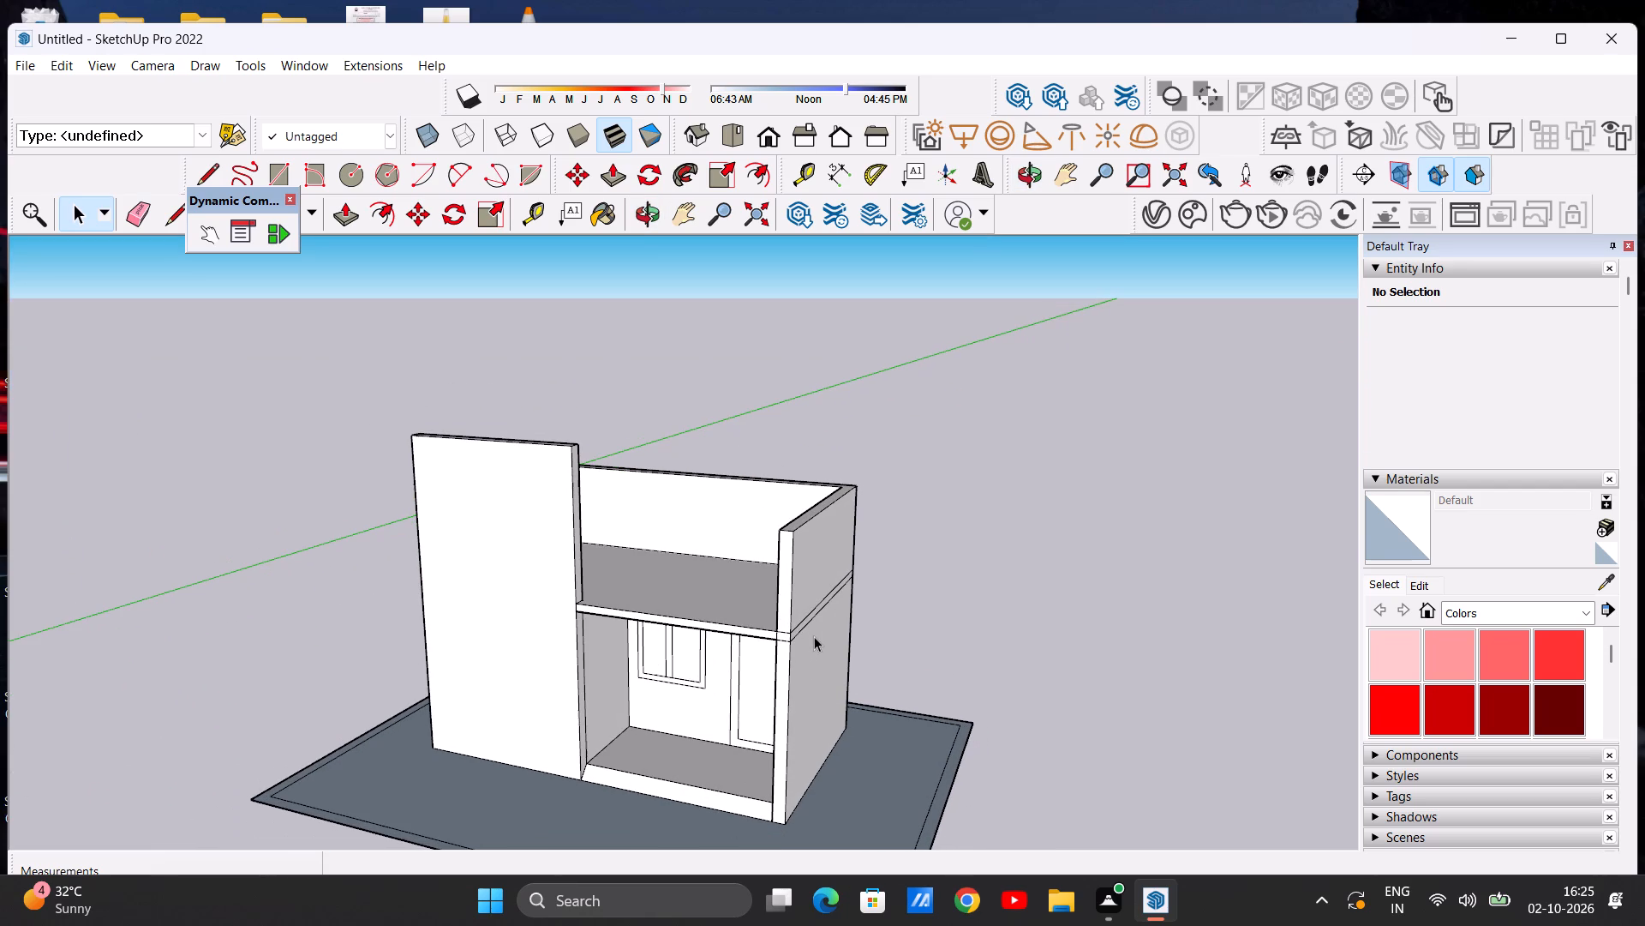
Push/Pull the slab-level band on the end wall's outer face outward a little over 2' 6" as a projecting ledge.
scroll(787, 617, "up", 1)
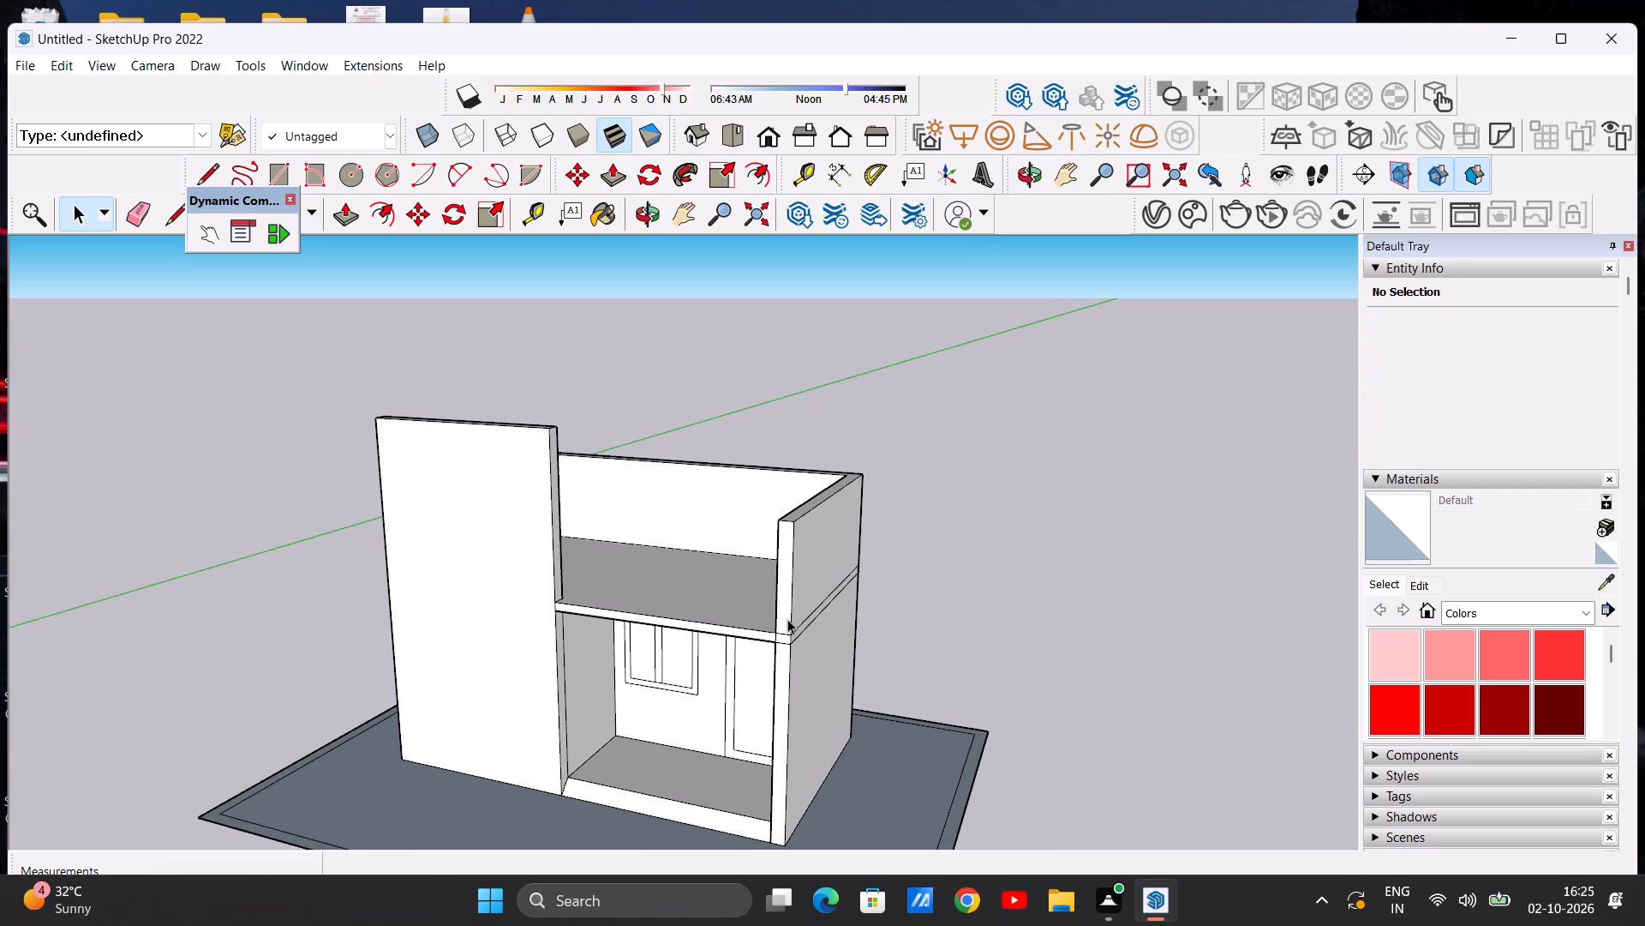
scroll(787, 619, "up", 2)
key("p")
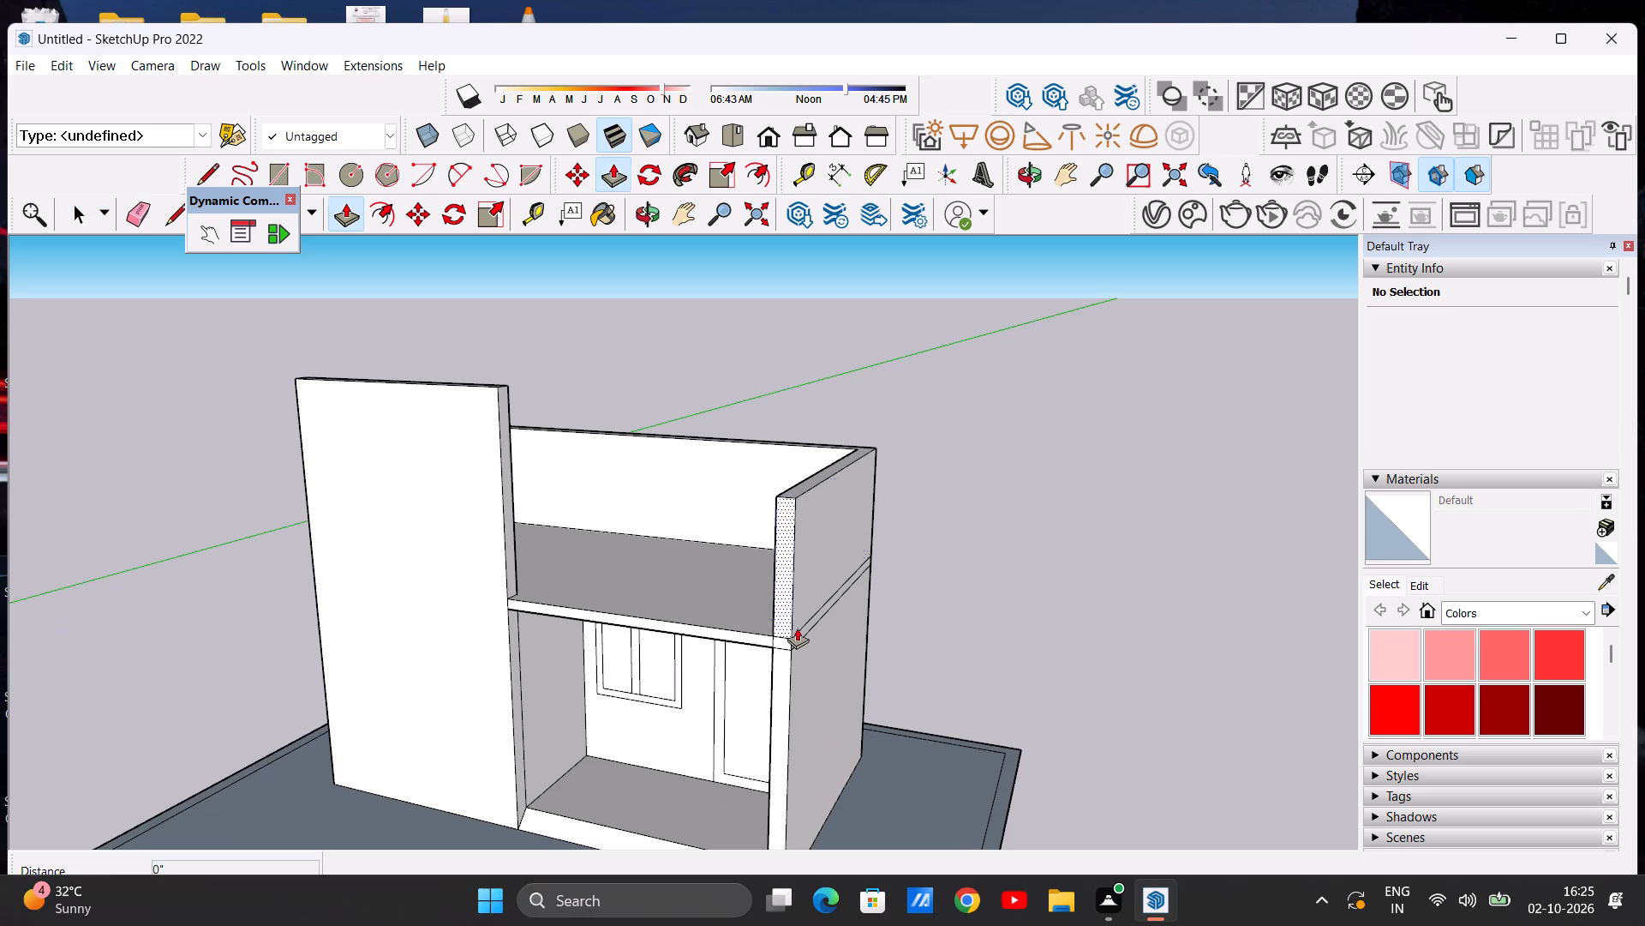
scroll(799, 628, "up", 12)
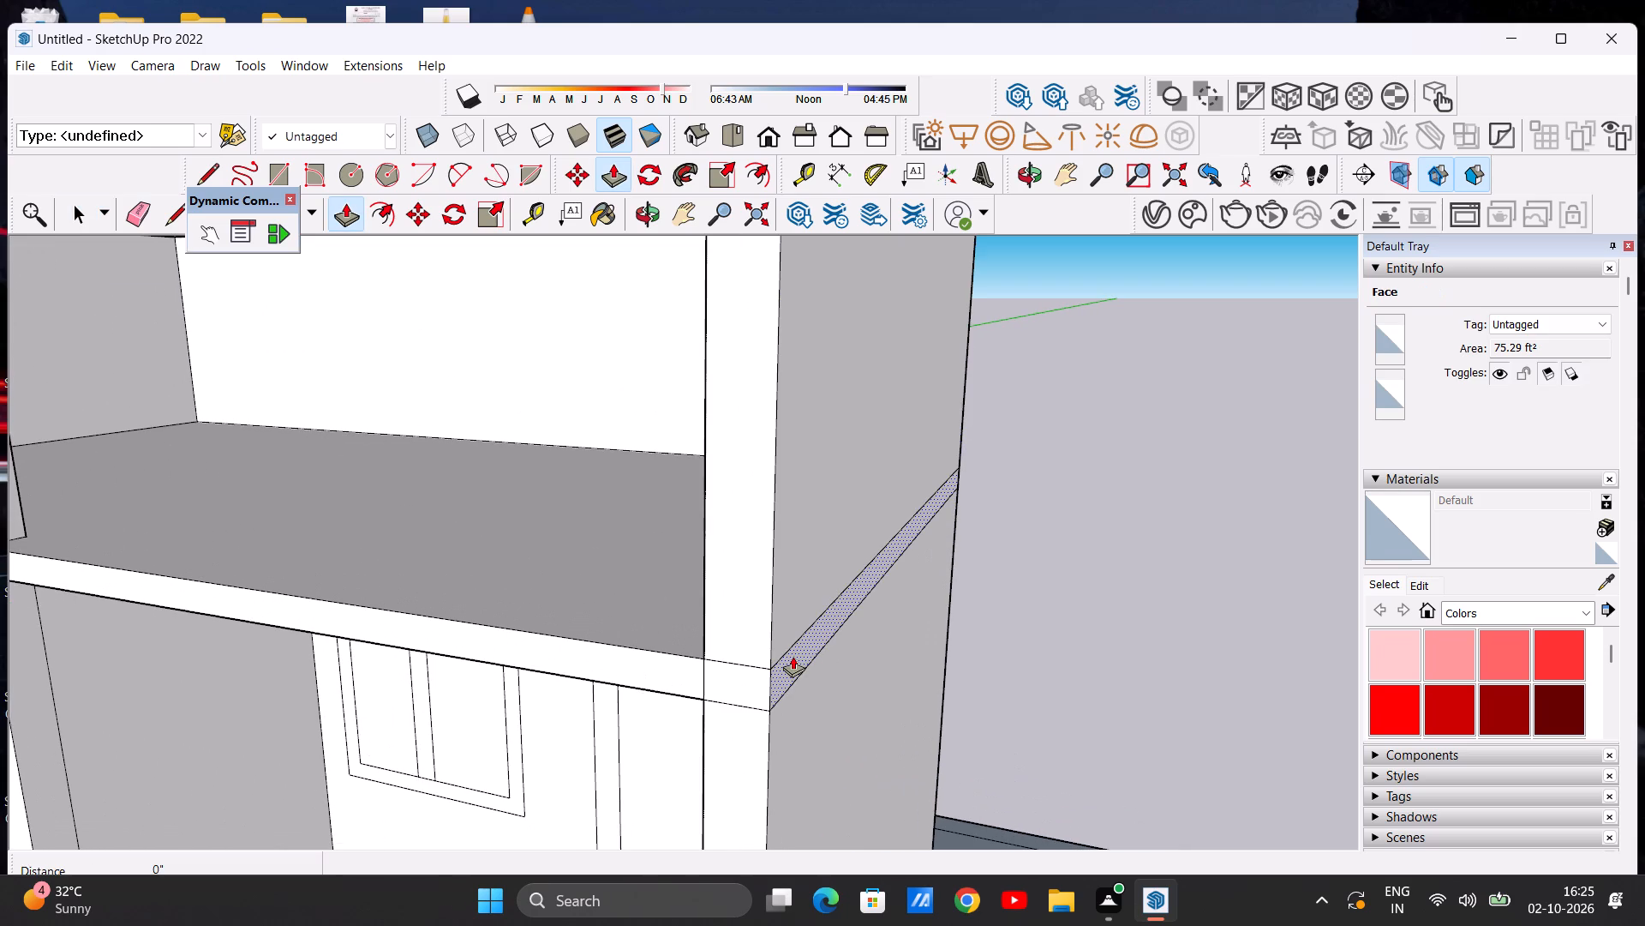
left_click(793, 656)
scroll(871, 669, "down", 10)
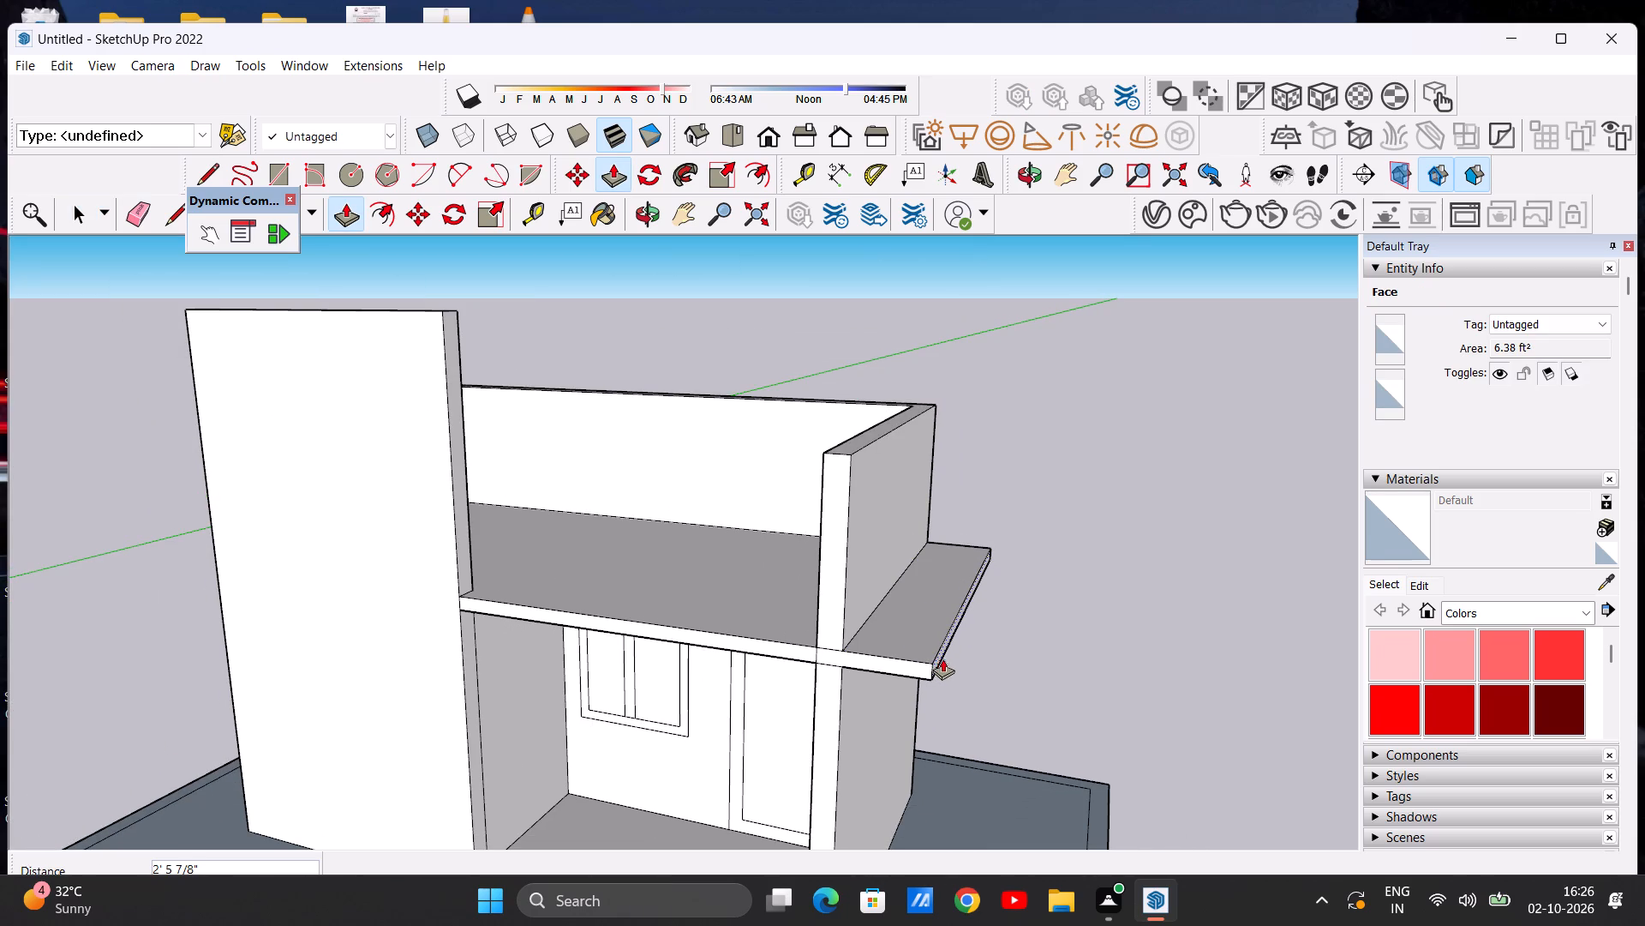
left_click(948, 659)
key("space")
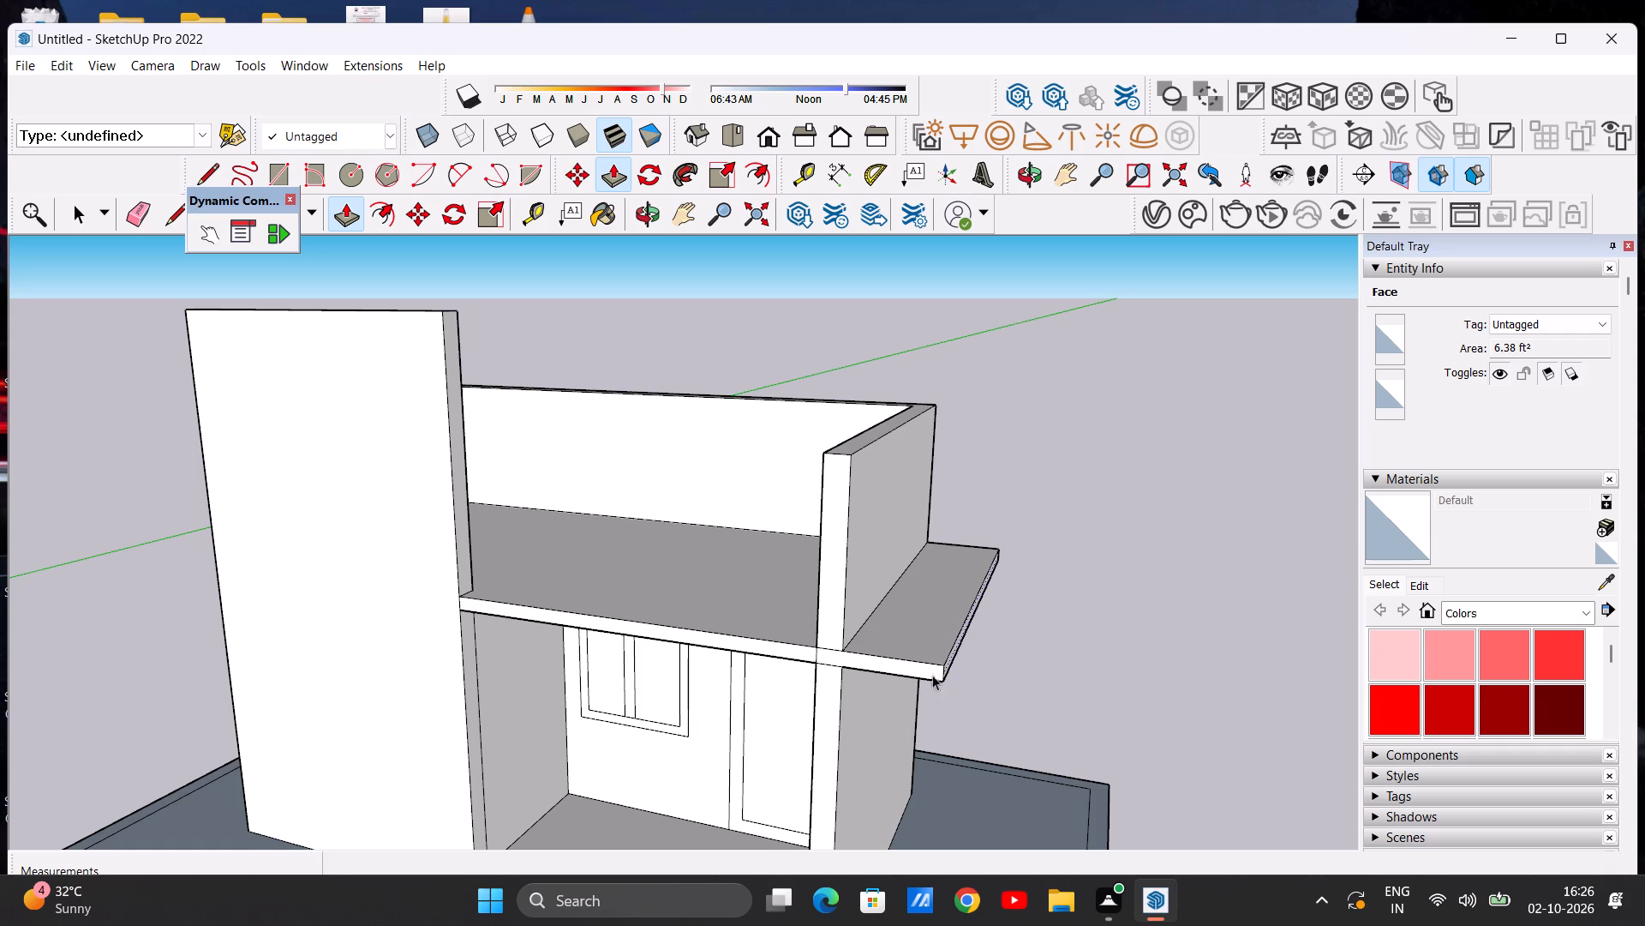
Push/Pull the front edge of the roof slab above the porch forward about 10" as an overhang.
scroll(826, 665, "down", 8)
middle_click_drag(836, 670, 729, 669)
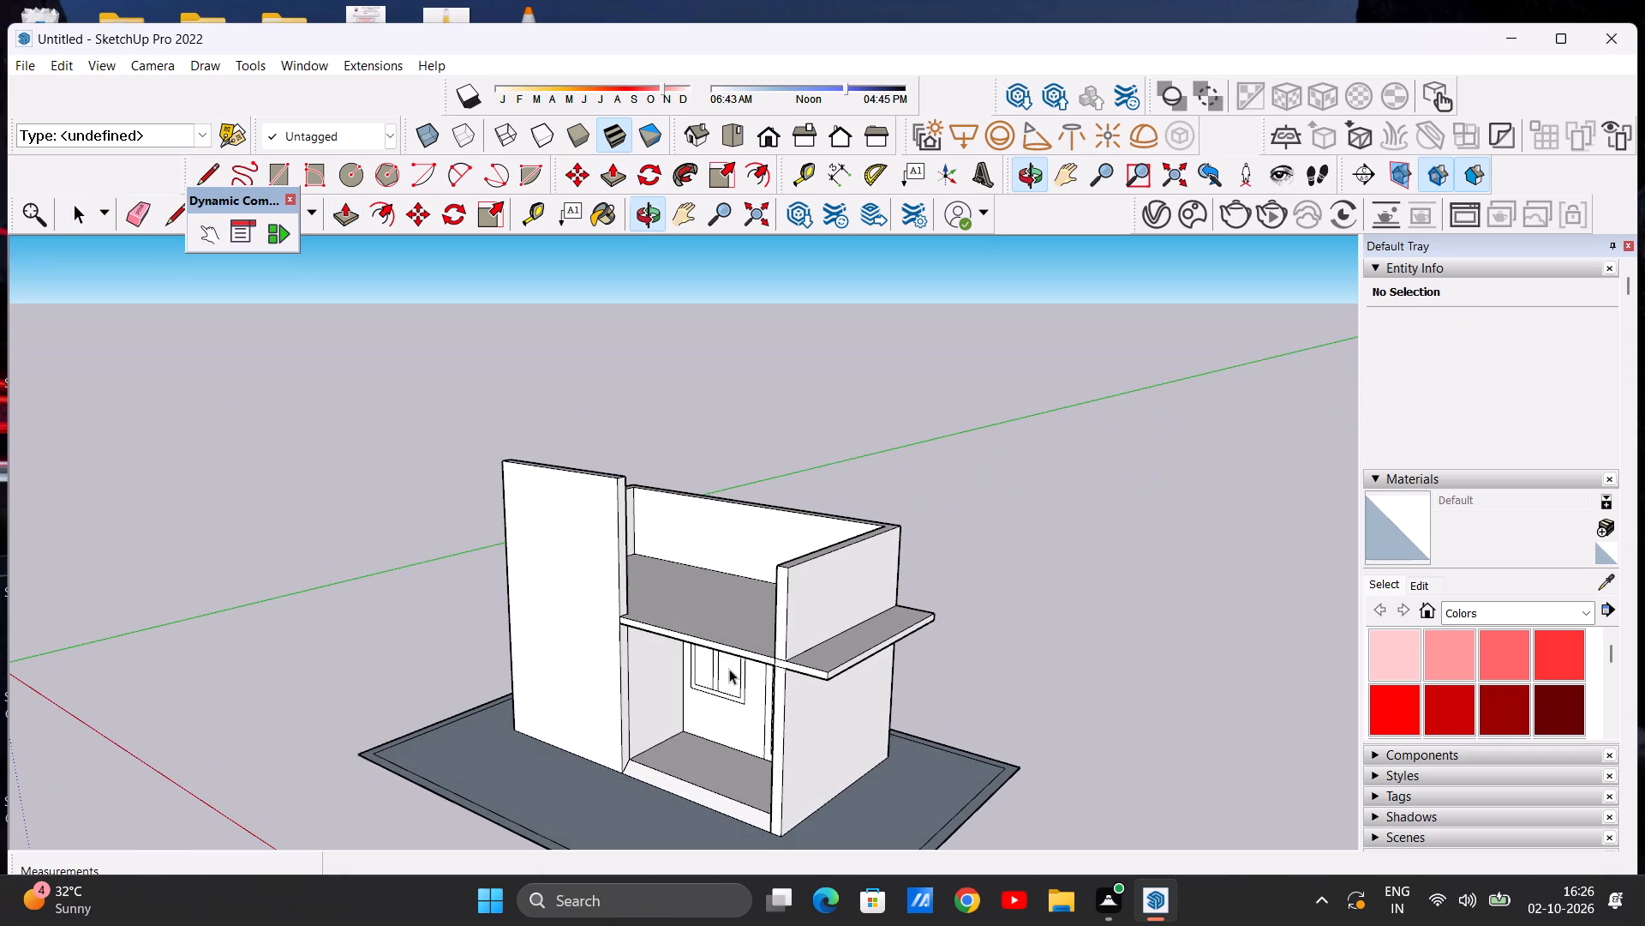
scroll(770, 647, "up", 10)
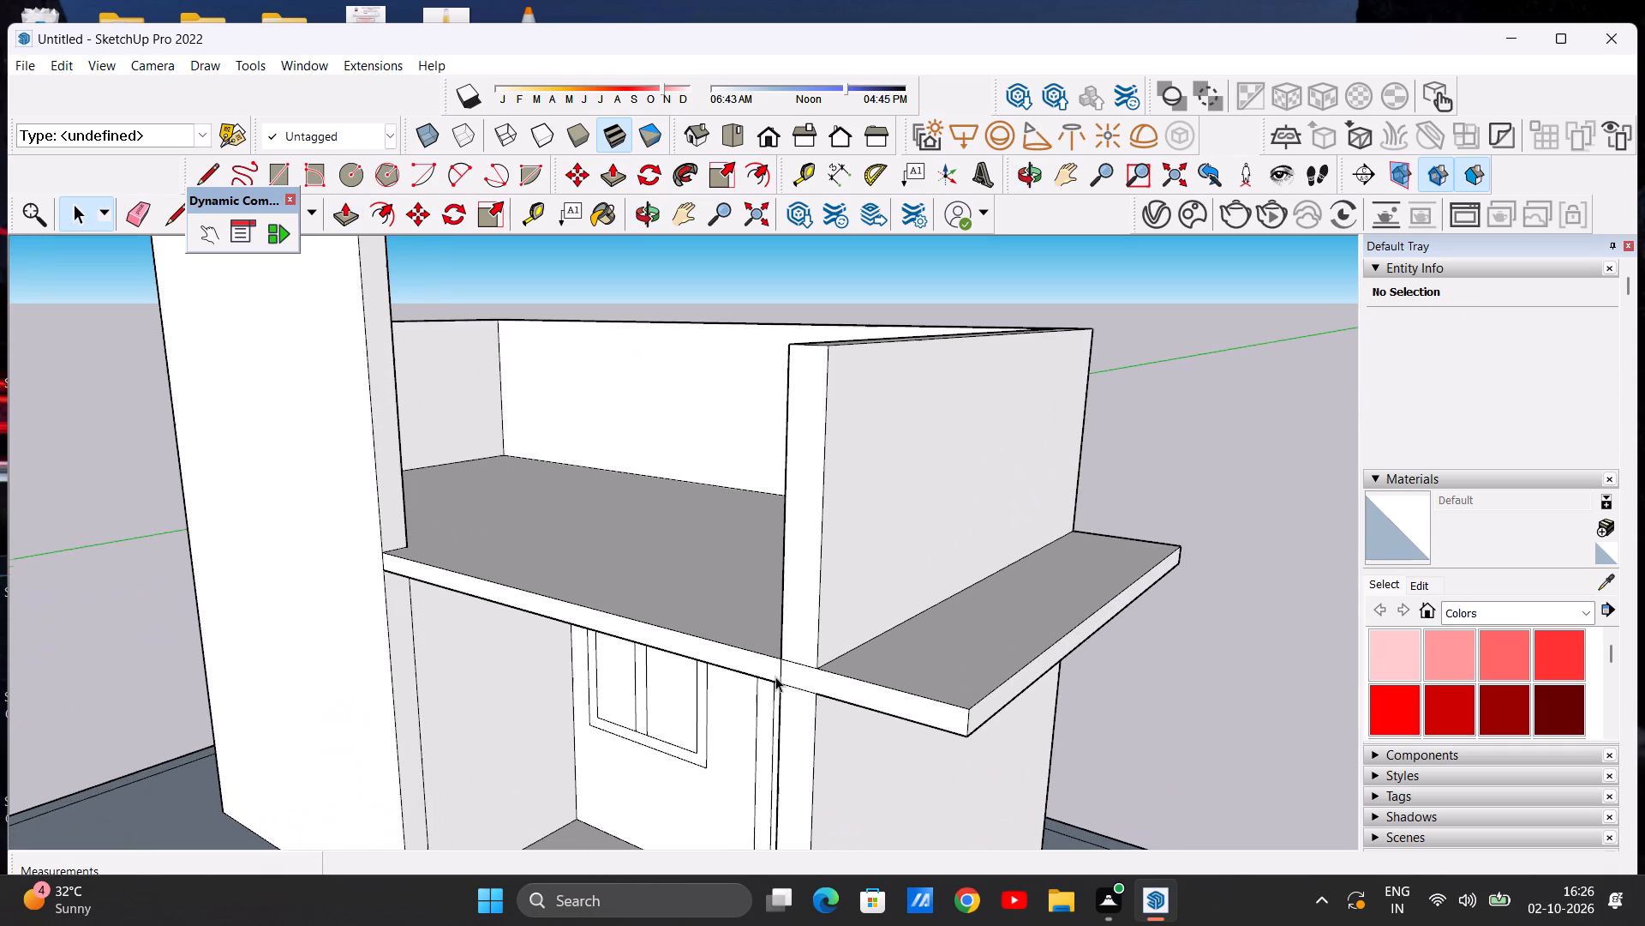
scroll(775, 676, "up", 1)
key("p")
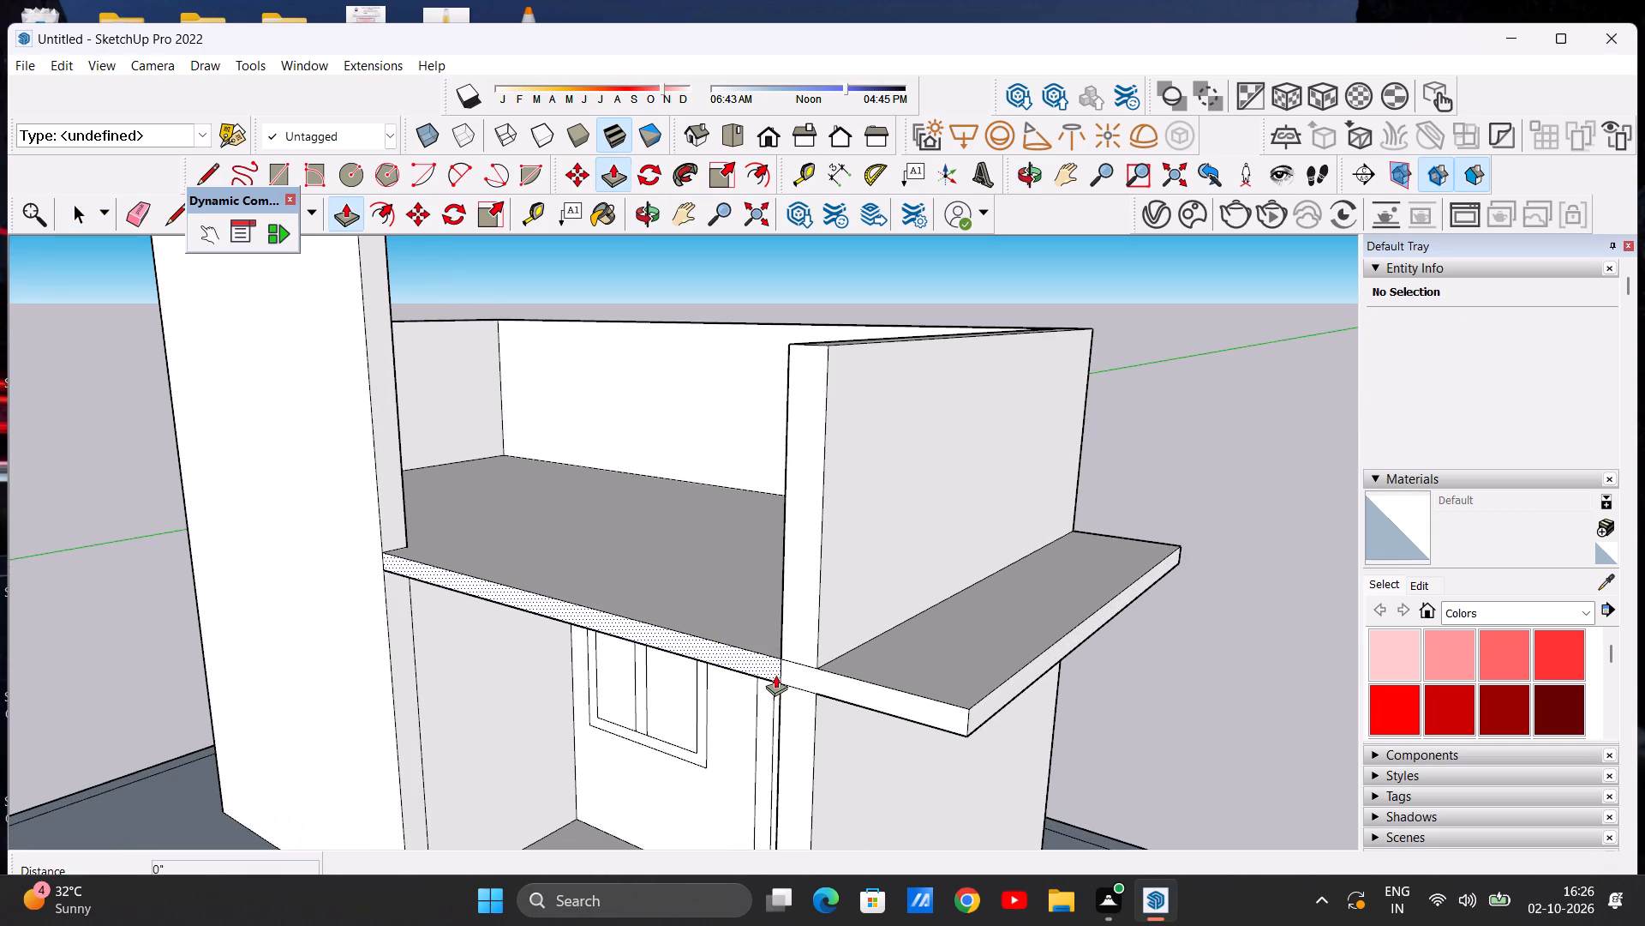
left_click(768, 660)
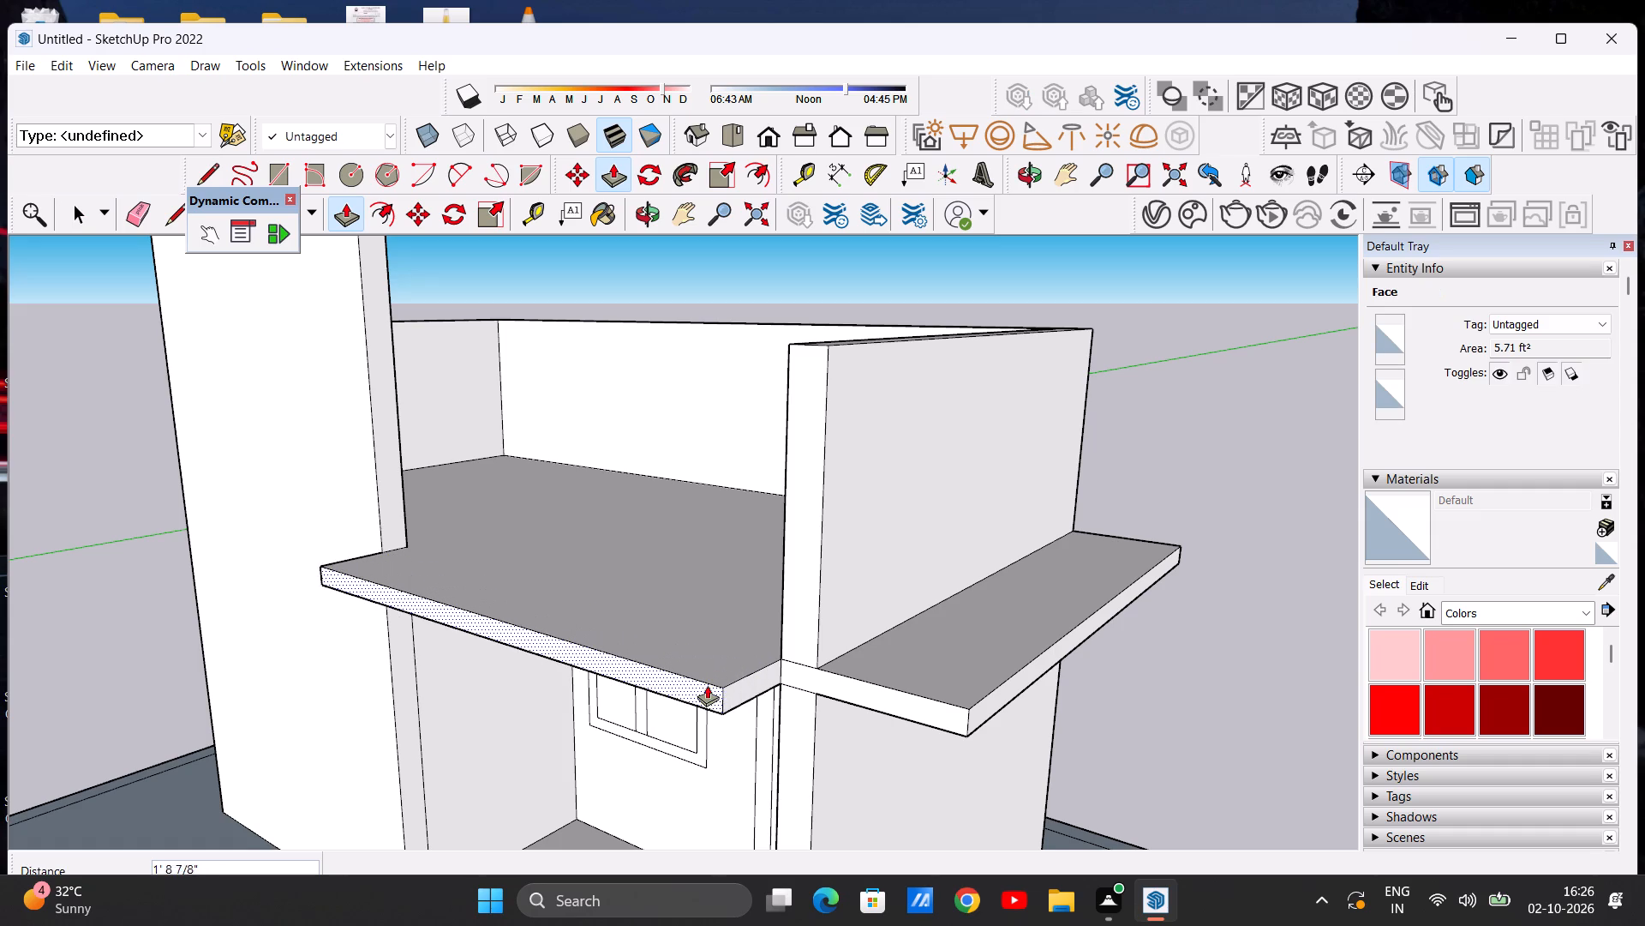
scroll(716, 676, "down", 4)
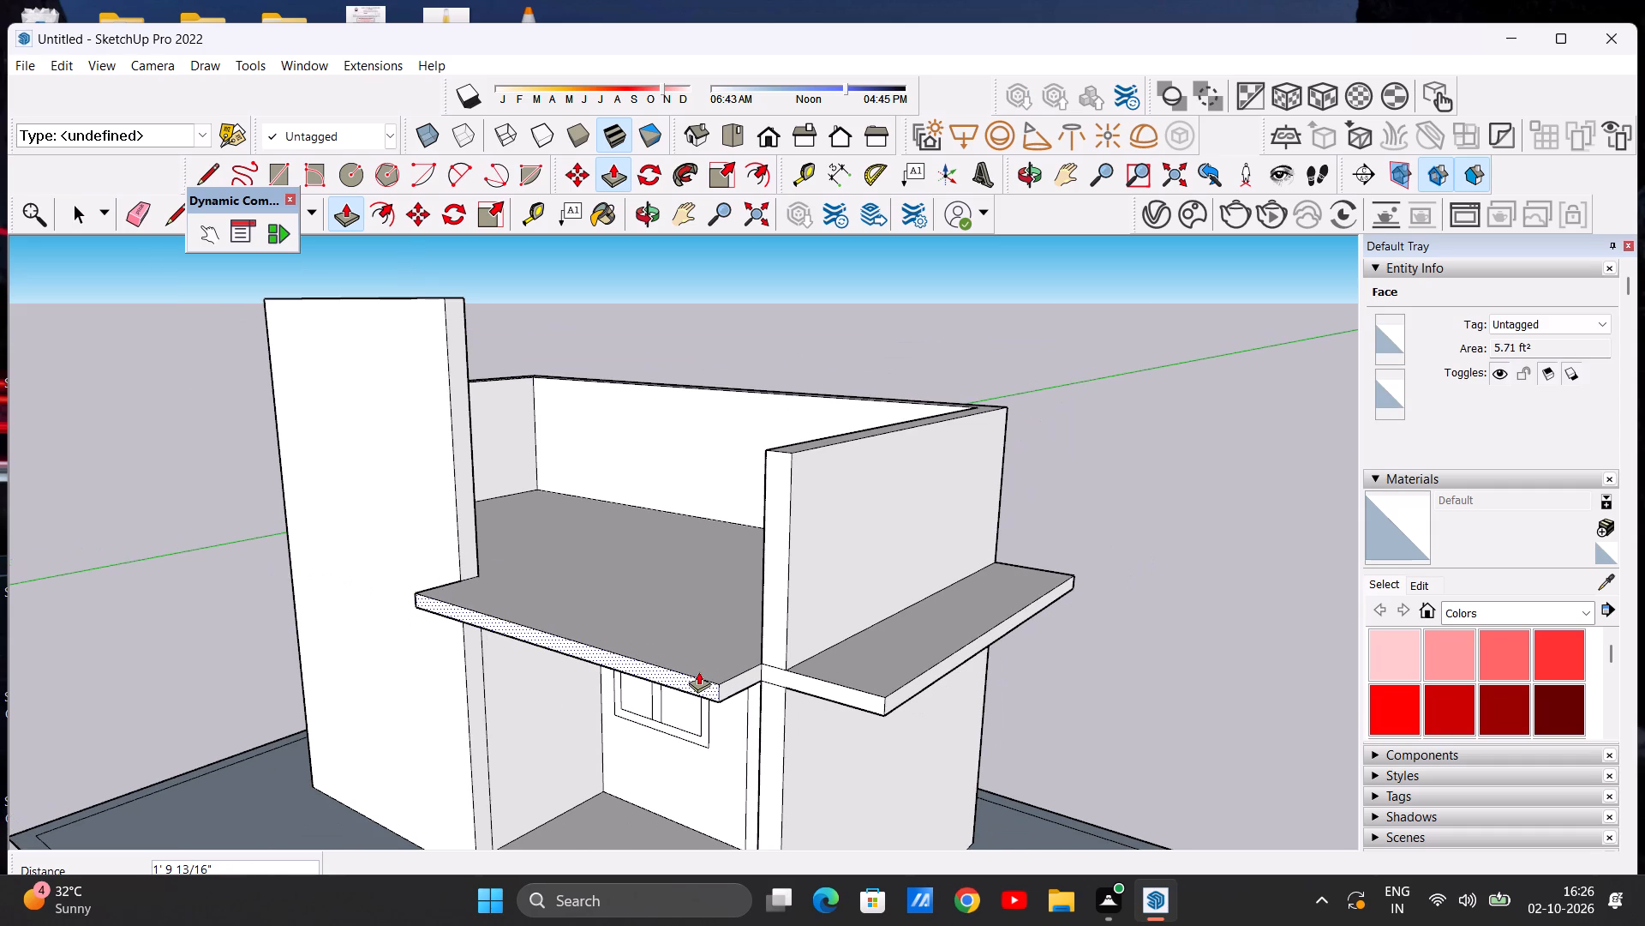
left_click(728, 661)
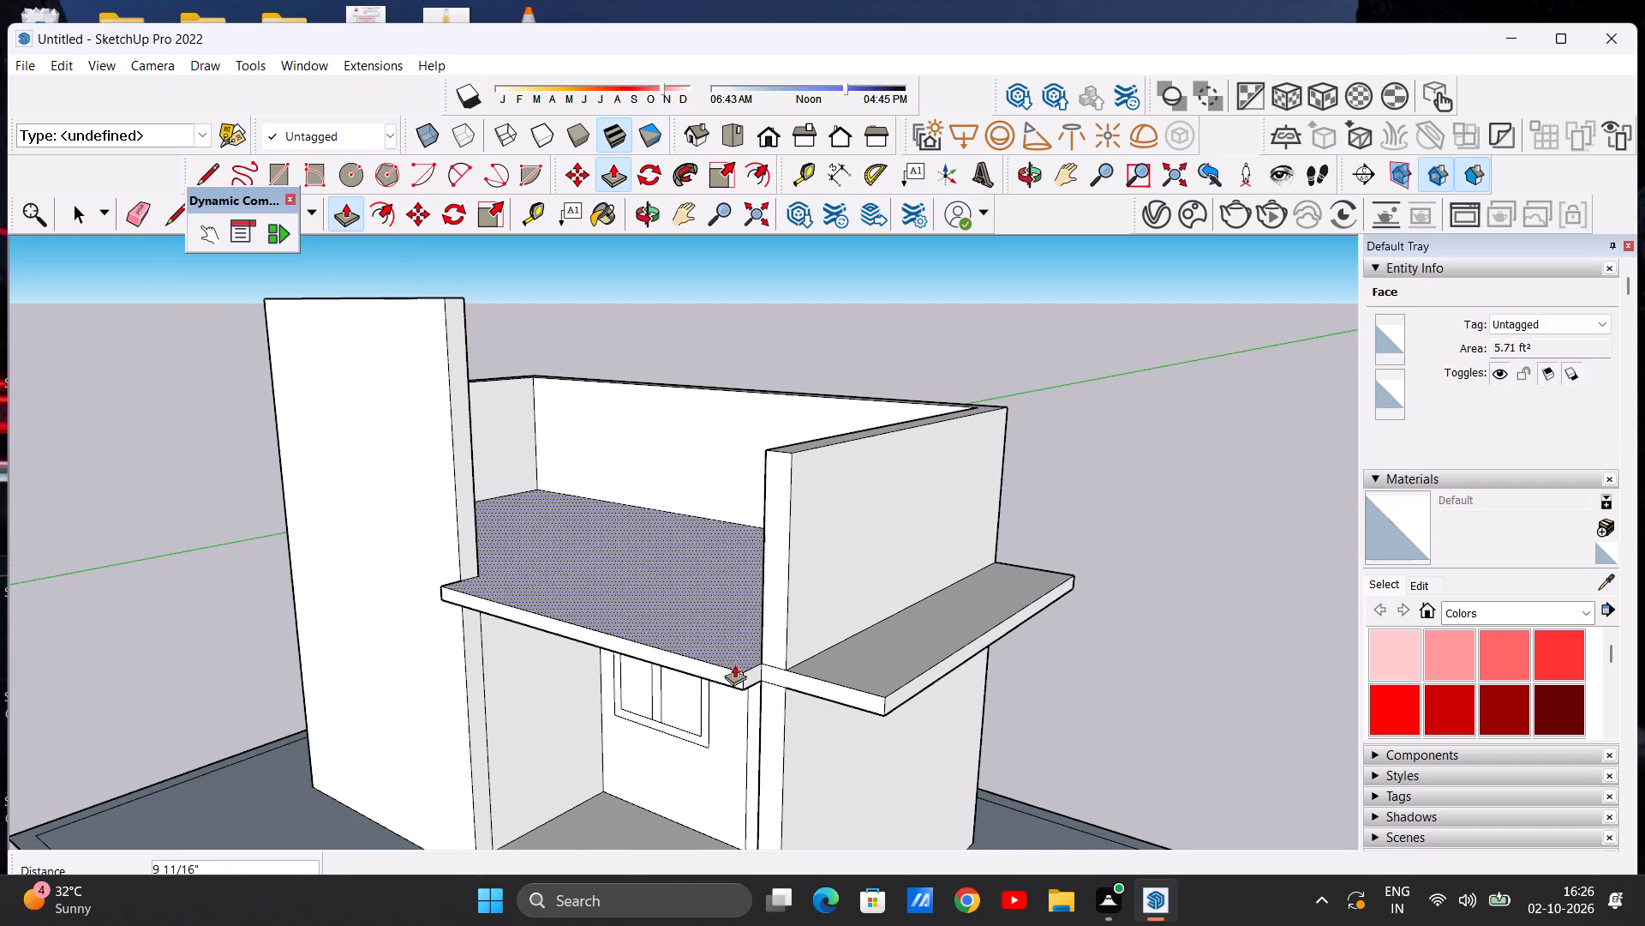
Push/Pull the end face of the front overhang sideways about 3' 6", flush with the outer edge of the end-wall ledge.
scroll(770, 675, "up", 11)
left_click(725, 673)
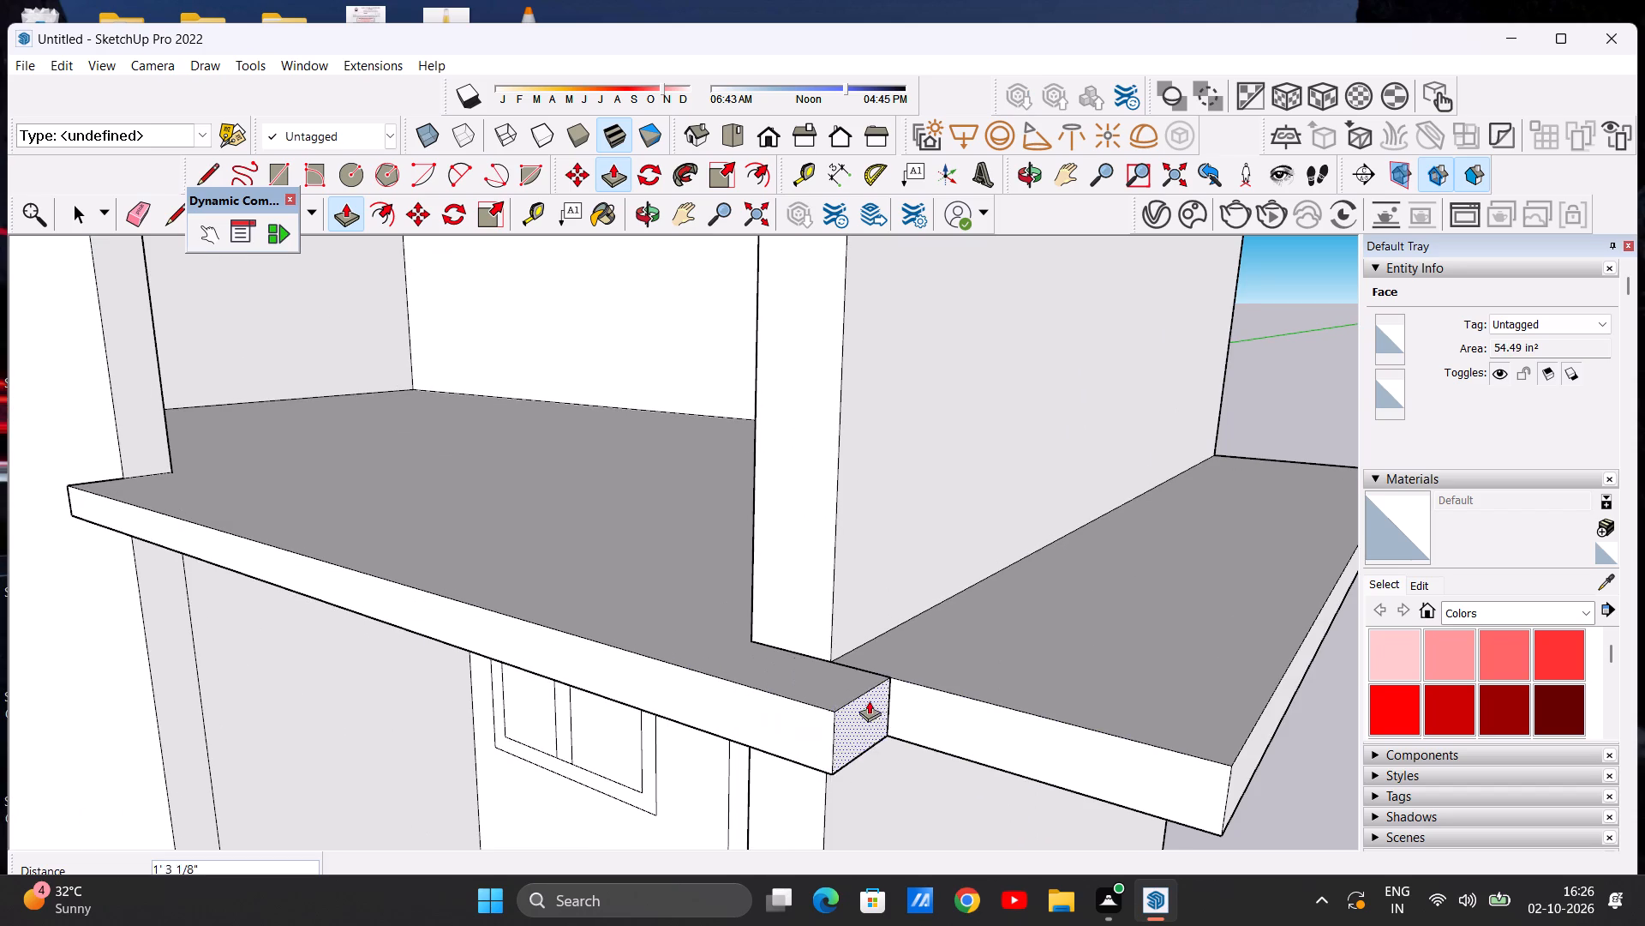
scroll(868, 701, "down", 8)
scroll(1020, 706, "up", 6)
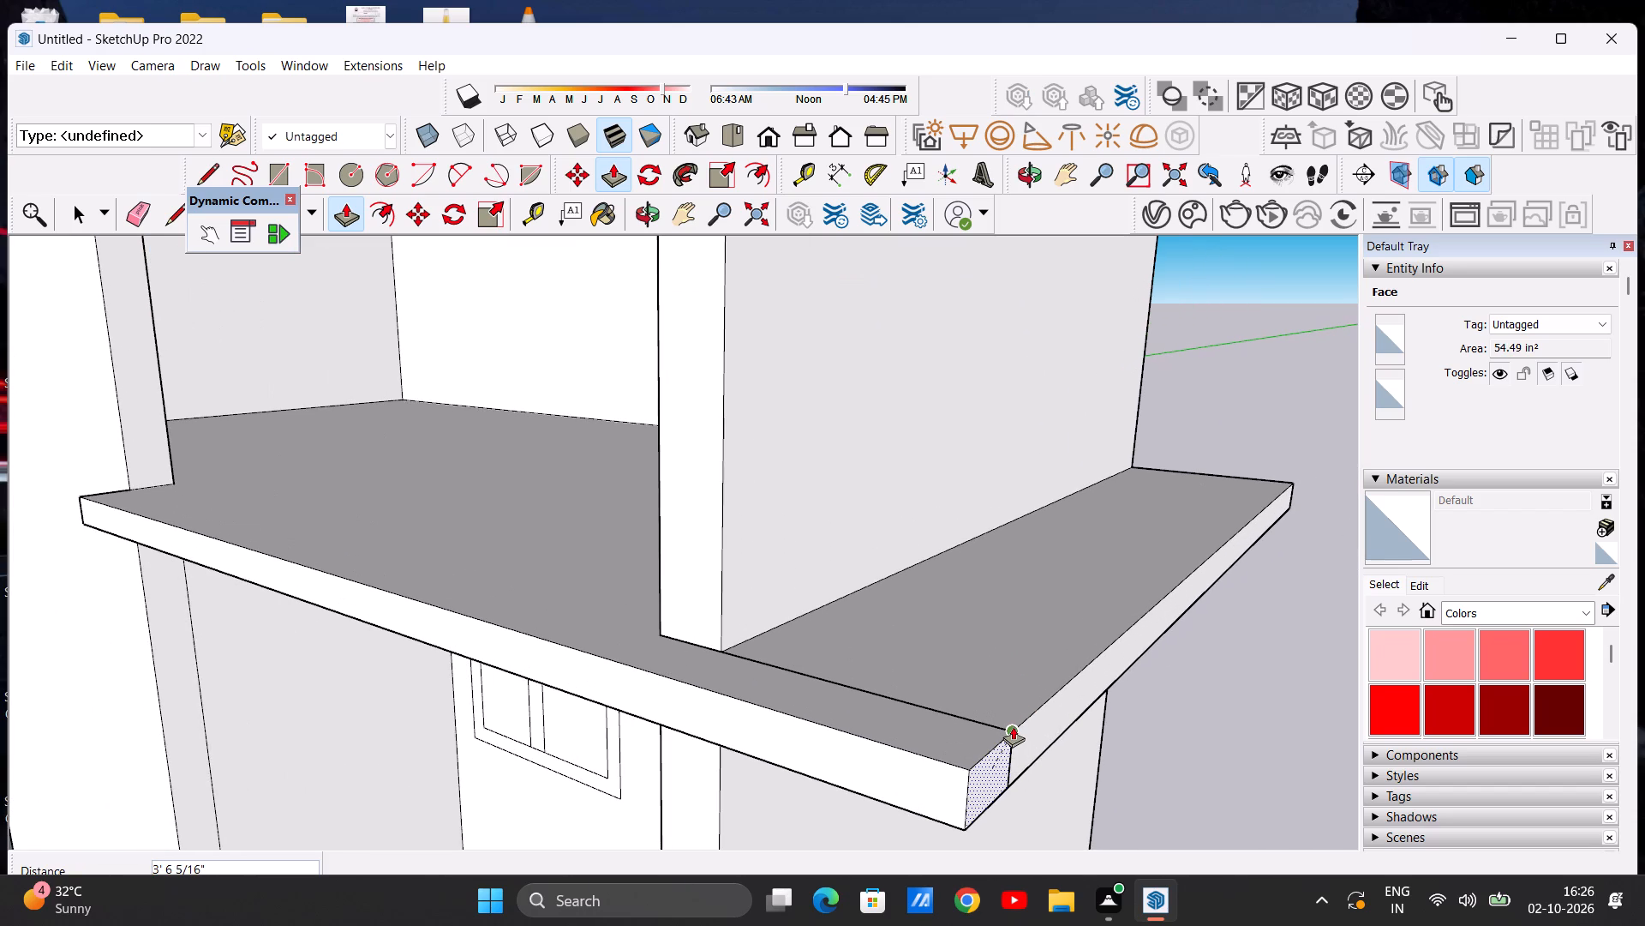
left_click(1013, 726)
key("space")
Examine the front corner where the front overhang meets the end-wall ledge from above.
scroll(919, 642, "down", 5)
scroll(883, 602, "up", 1)
middle_click_drag(864, 622, 859, 707)
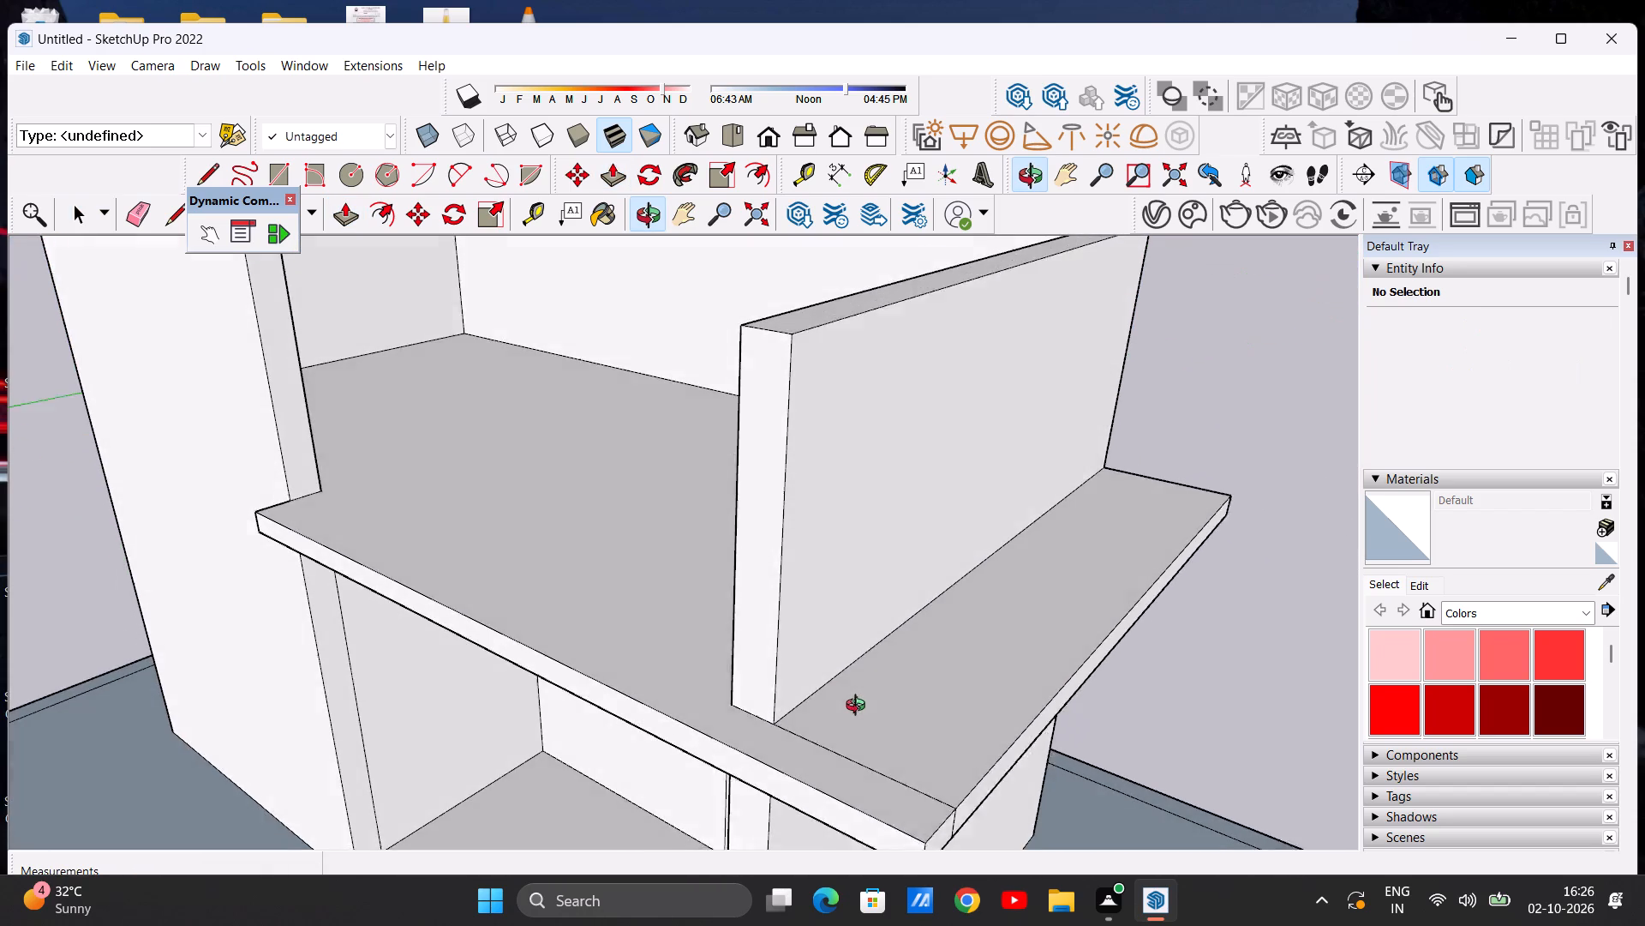
middle_click_drag(859, 707, 861, 717)
scroll(892, 664, "down", 5)
scroll(894, 730, "up", 5)
scroll(882, 650, "down", 2)
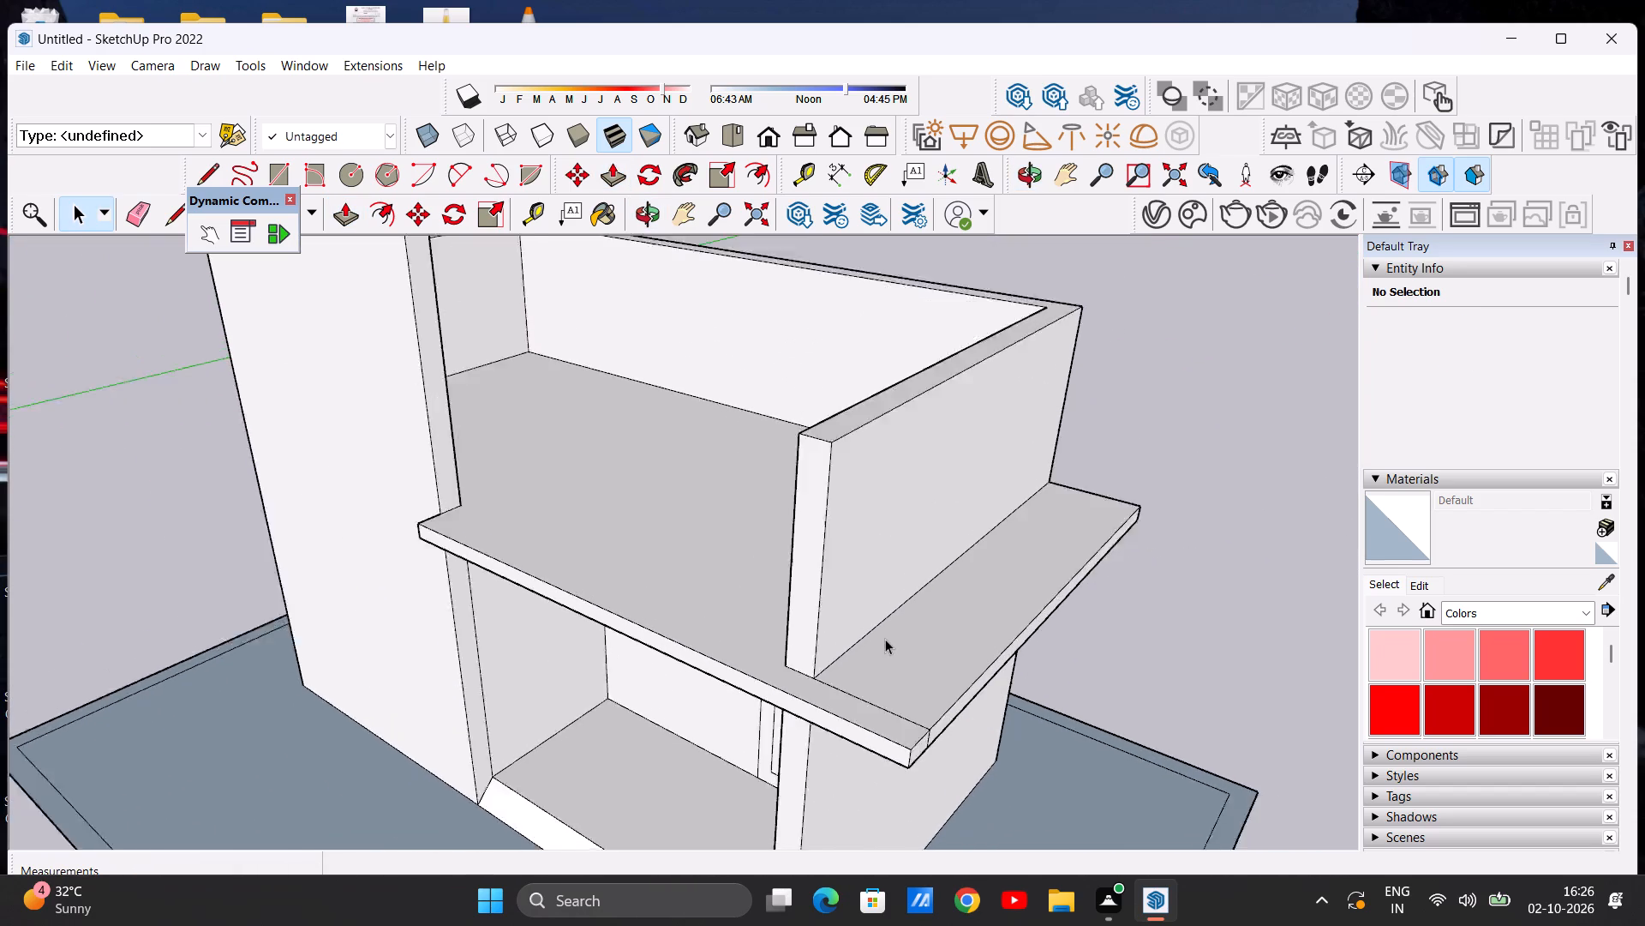
scroll(885, 639, "down", 8)
Examine the front elevation and slab overhang at eye level, from below and from the front corner.
middle_click_drag(813, 690, 923, 526)
middle_click_drag(749, 634, 926, 629)
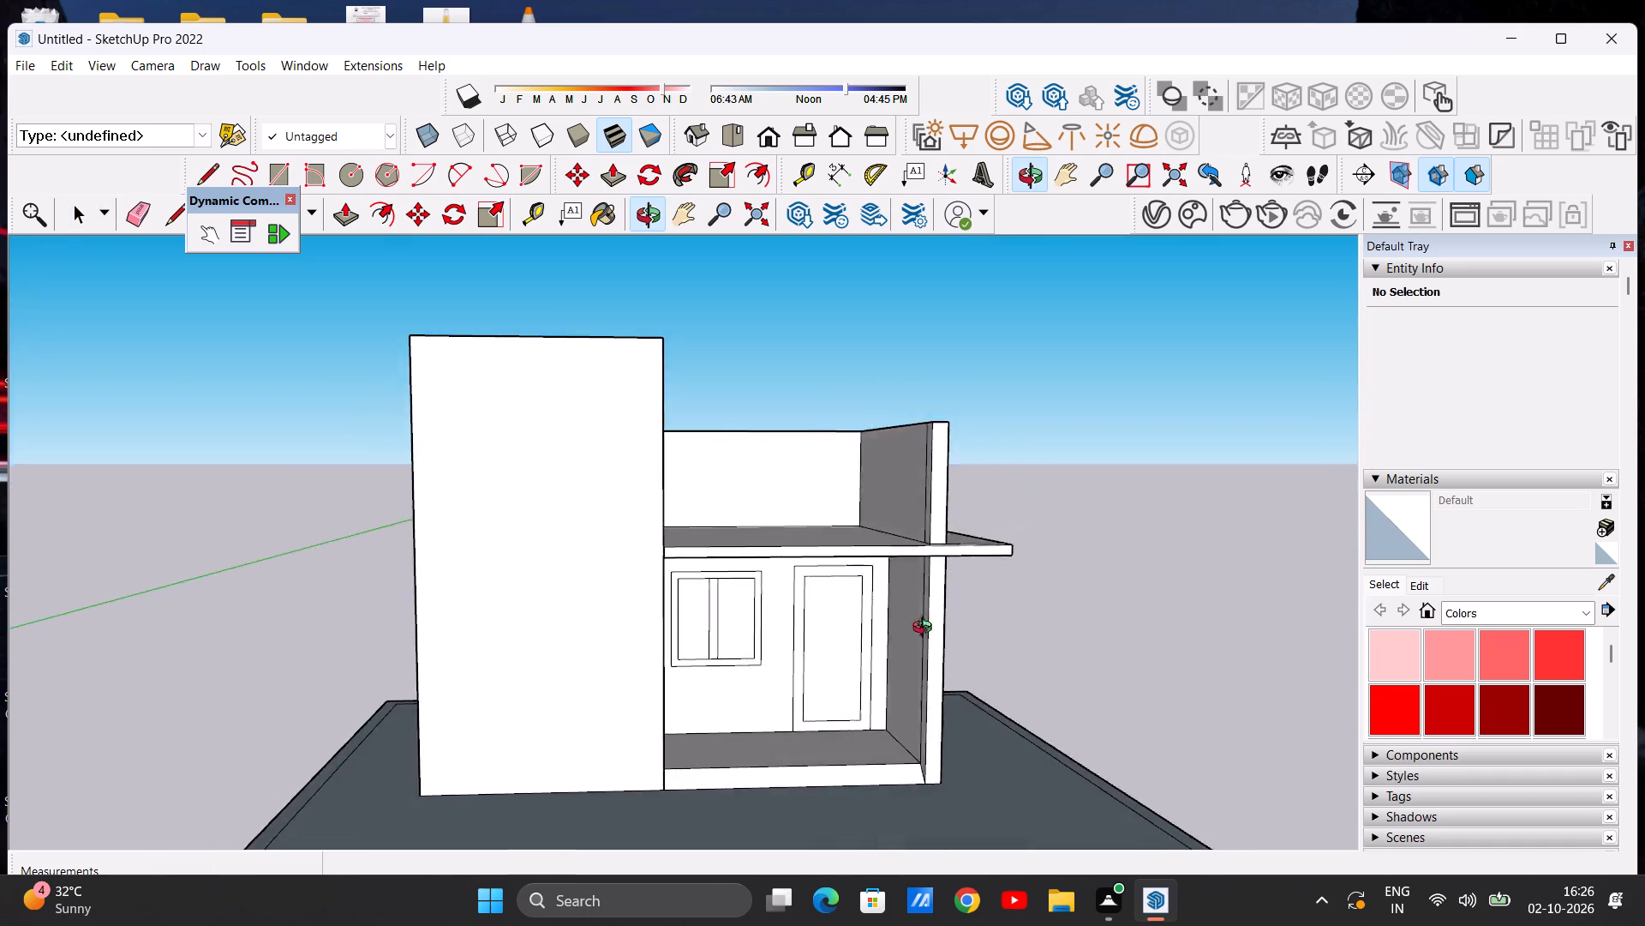
middle_click_drag(926, 629, 915, 583)
middle_click_drag(886, 615, 866, 673)
scroll(846, 688, "down", 4)
scroll(840, 688, "up", 2)
scroll(781, 690, "down", 2)
middle_click_drag(804, 686, 777, 530)
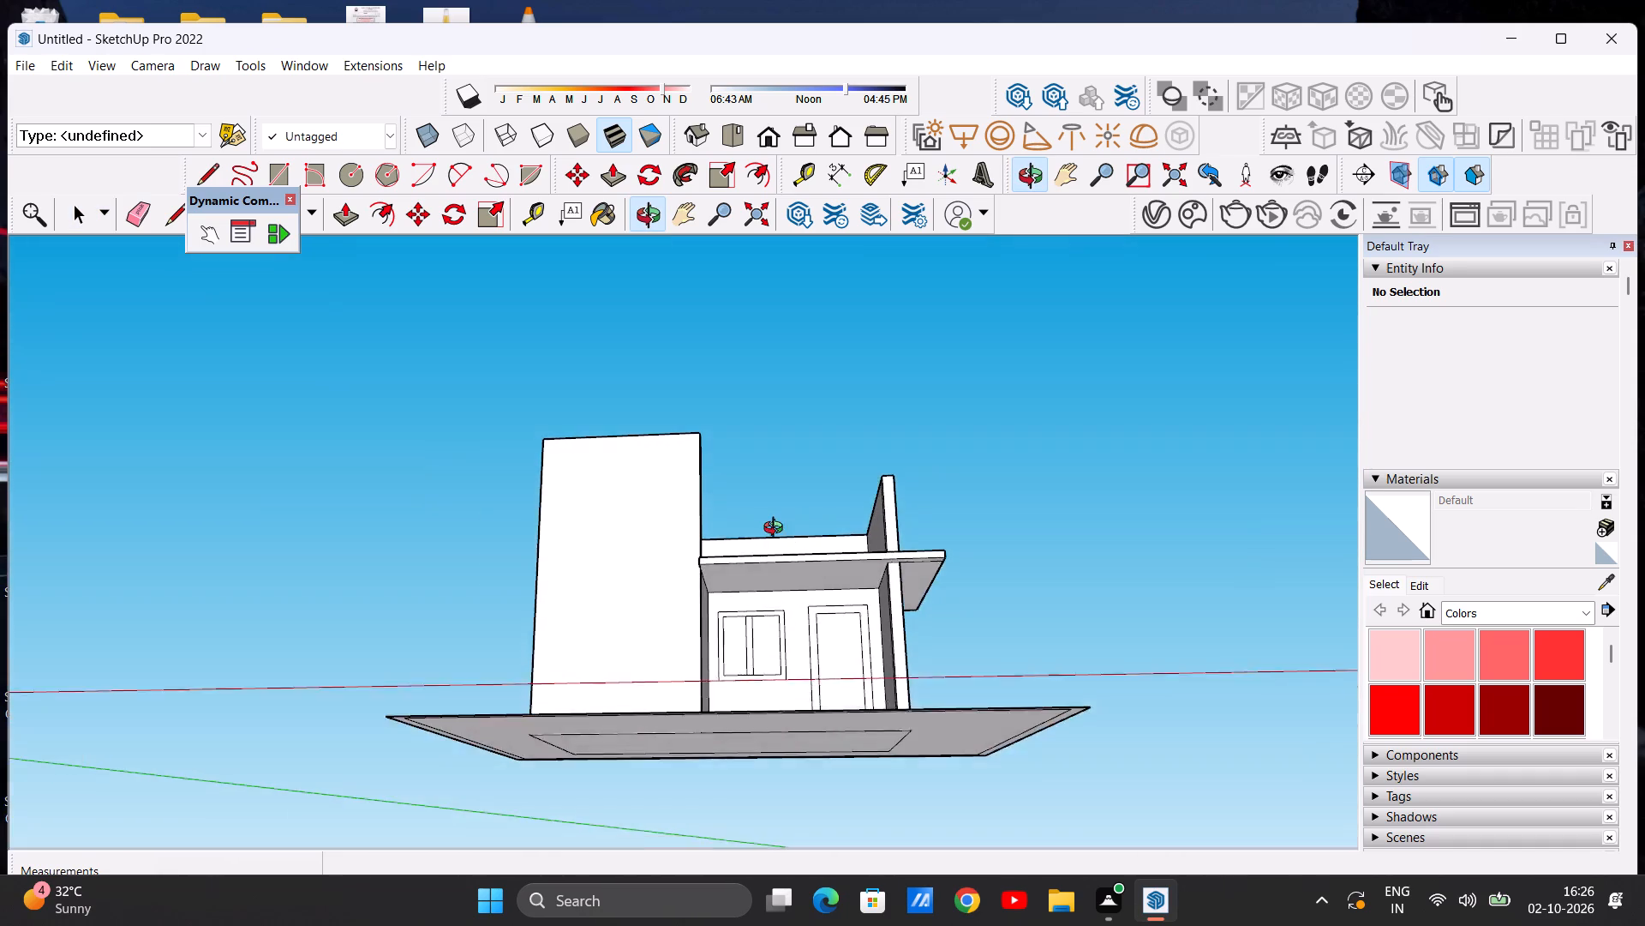
middle_click_drag(777, 530, 772, 667)
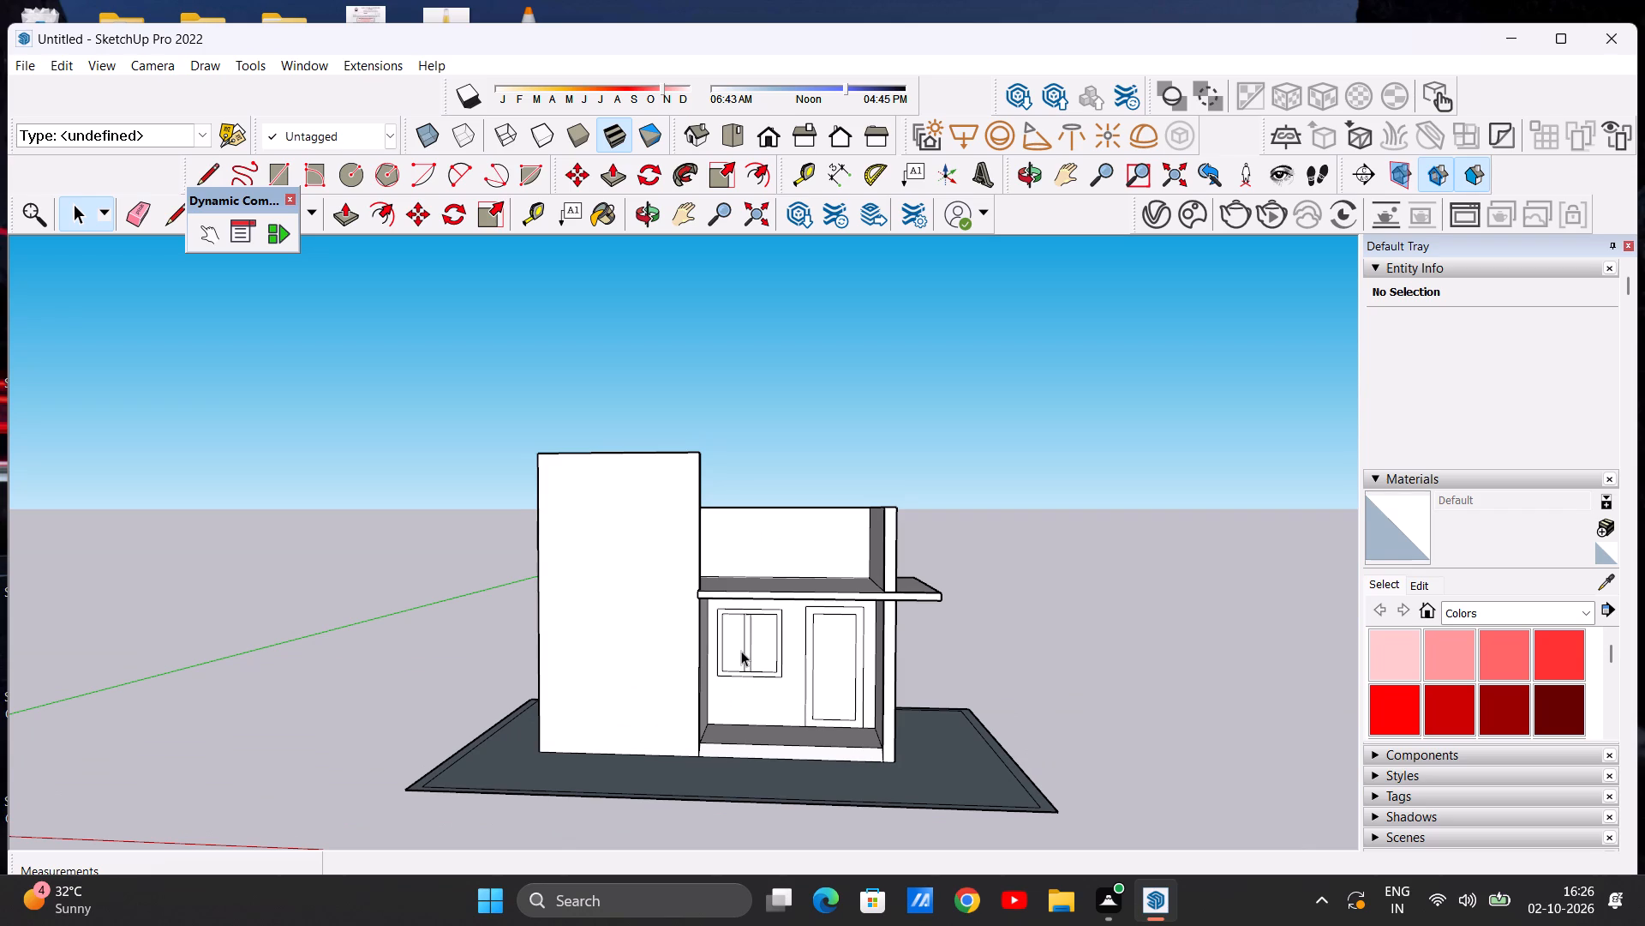
scroll(741, 683, "down", 2)
scroll(757, 651, "up", 4)
scroll(763, 657, "down", 2)
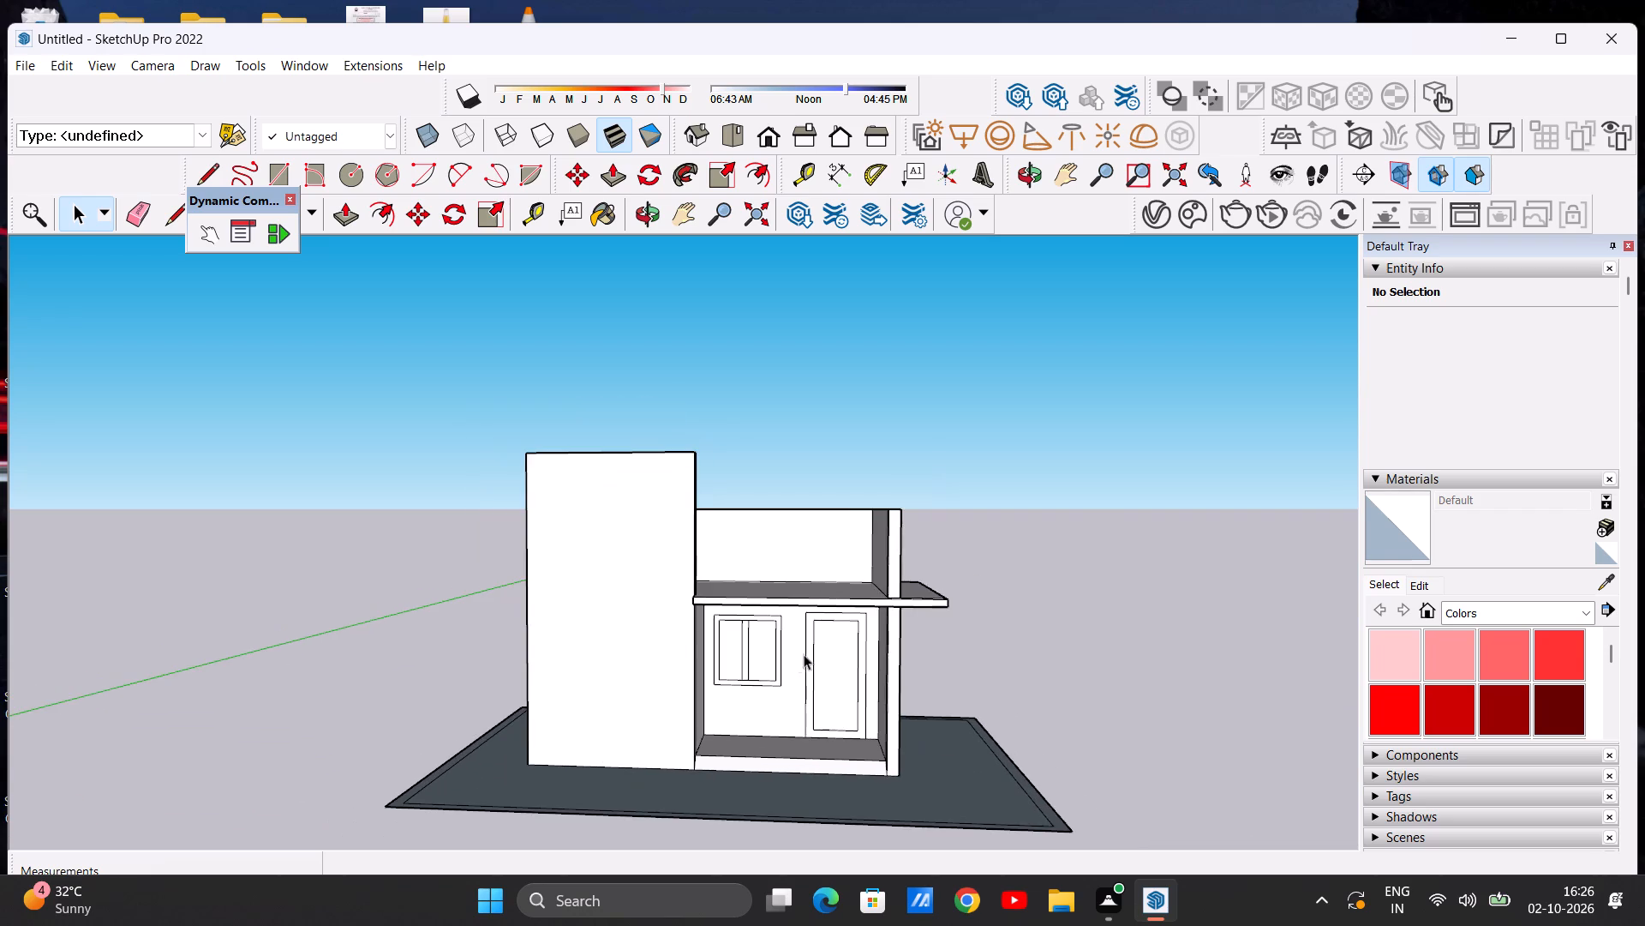
middle_click_drag(805, 654, 697, 668)
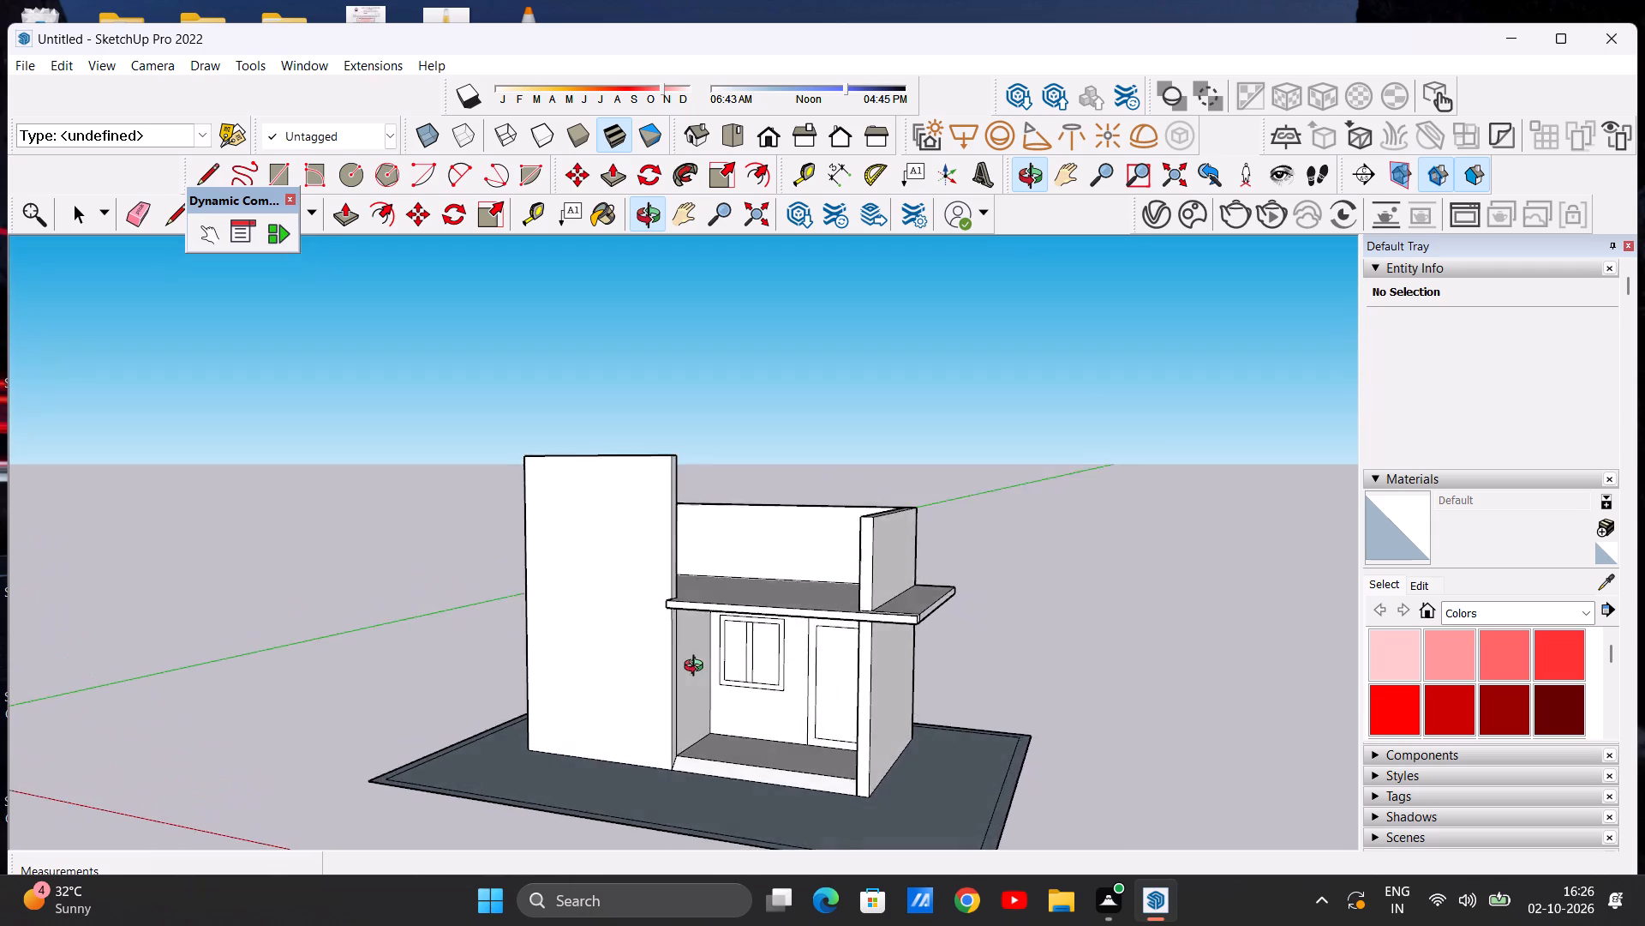
middle_click_drag(697, 668, 864, 658)
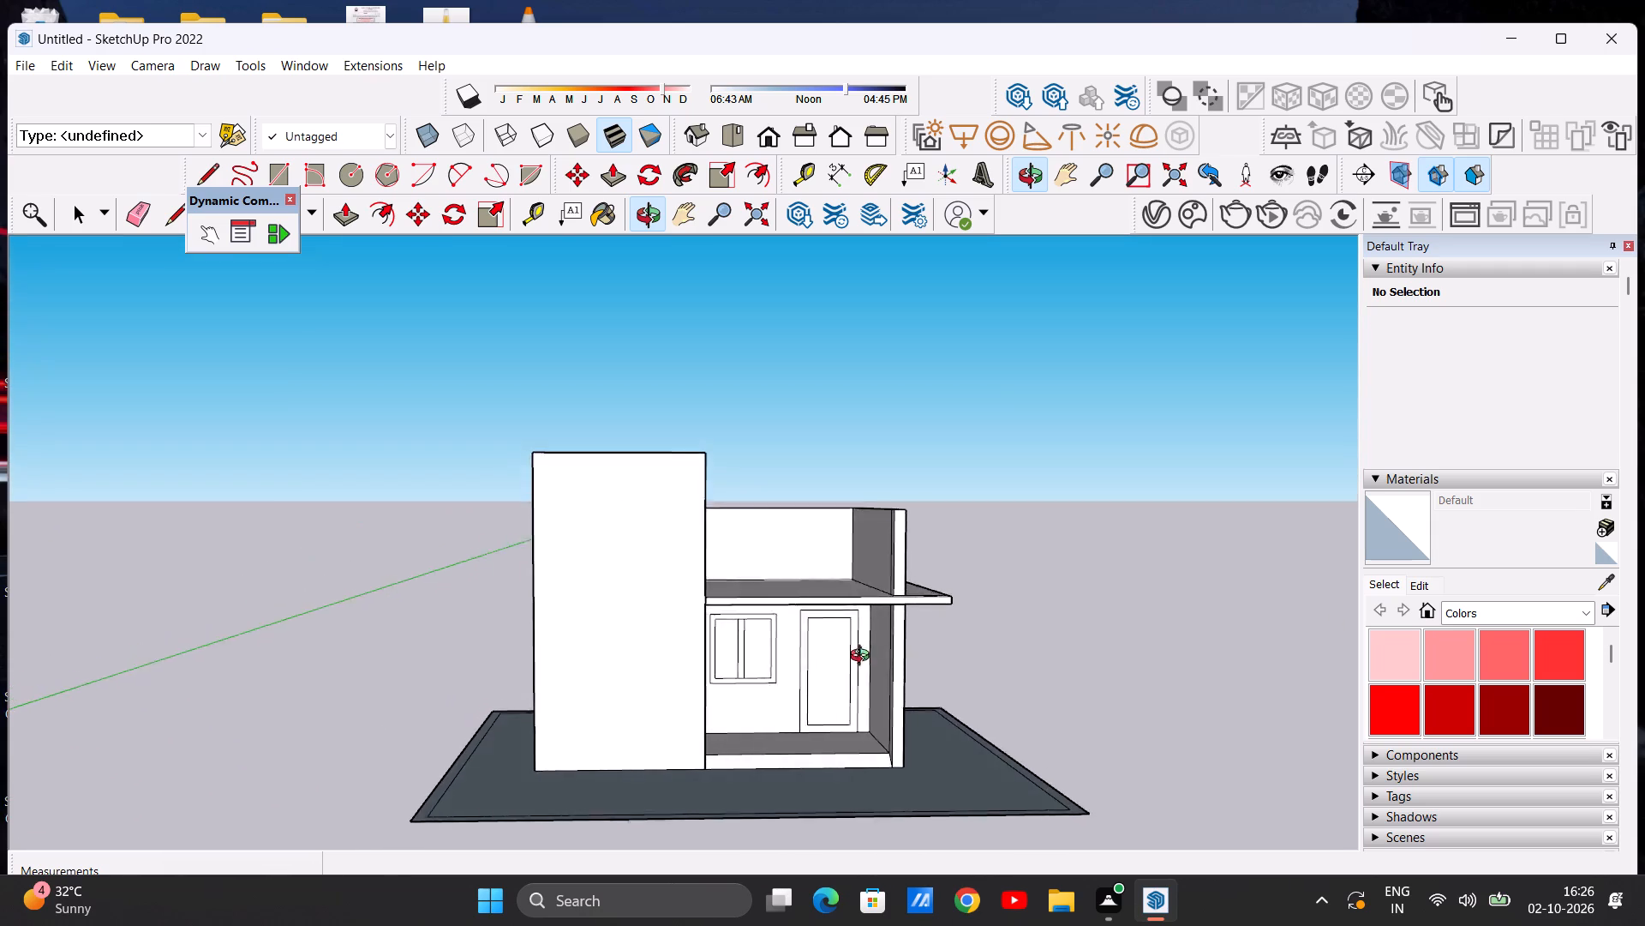
middle_click_drag(864, 658, 837, 686)
scroll(840, 730, "down", 6)
scroll(858, 751, "up", 3)
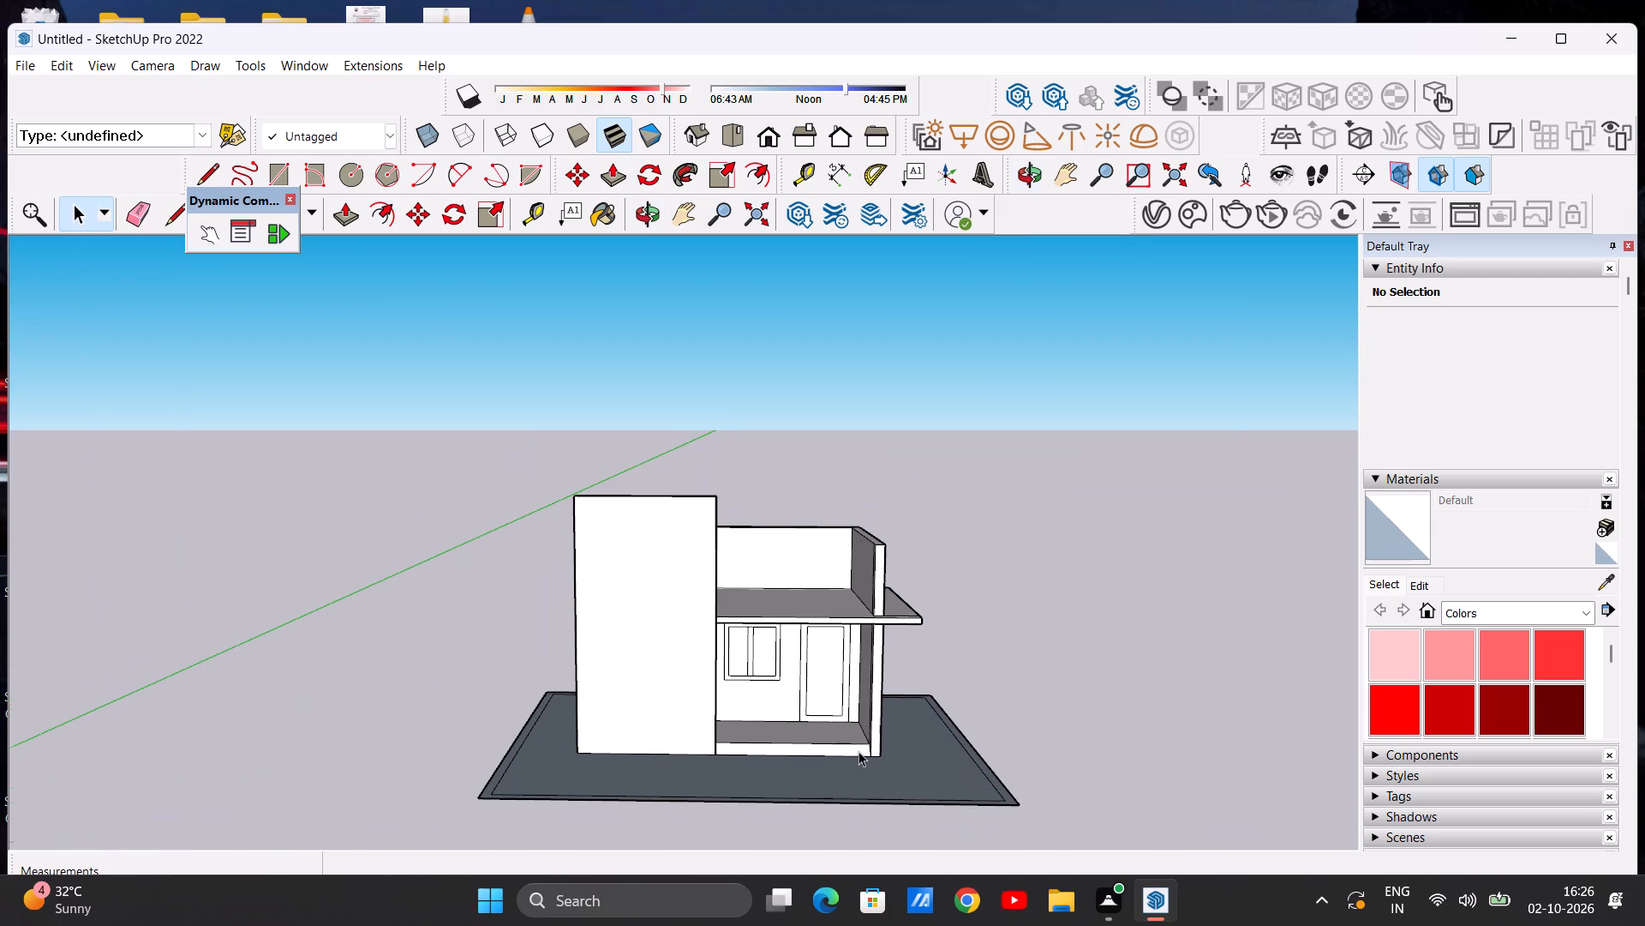
scroll(858, 751, "up", 1)
In the Right view, draw a window rectangle about 4' 1" wide by 4' 6" high on the end wall below the ledge, toward the rear.
scroll(908, 720, "down", 3)
middle_click_drag(910, 712, 422, 661)
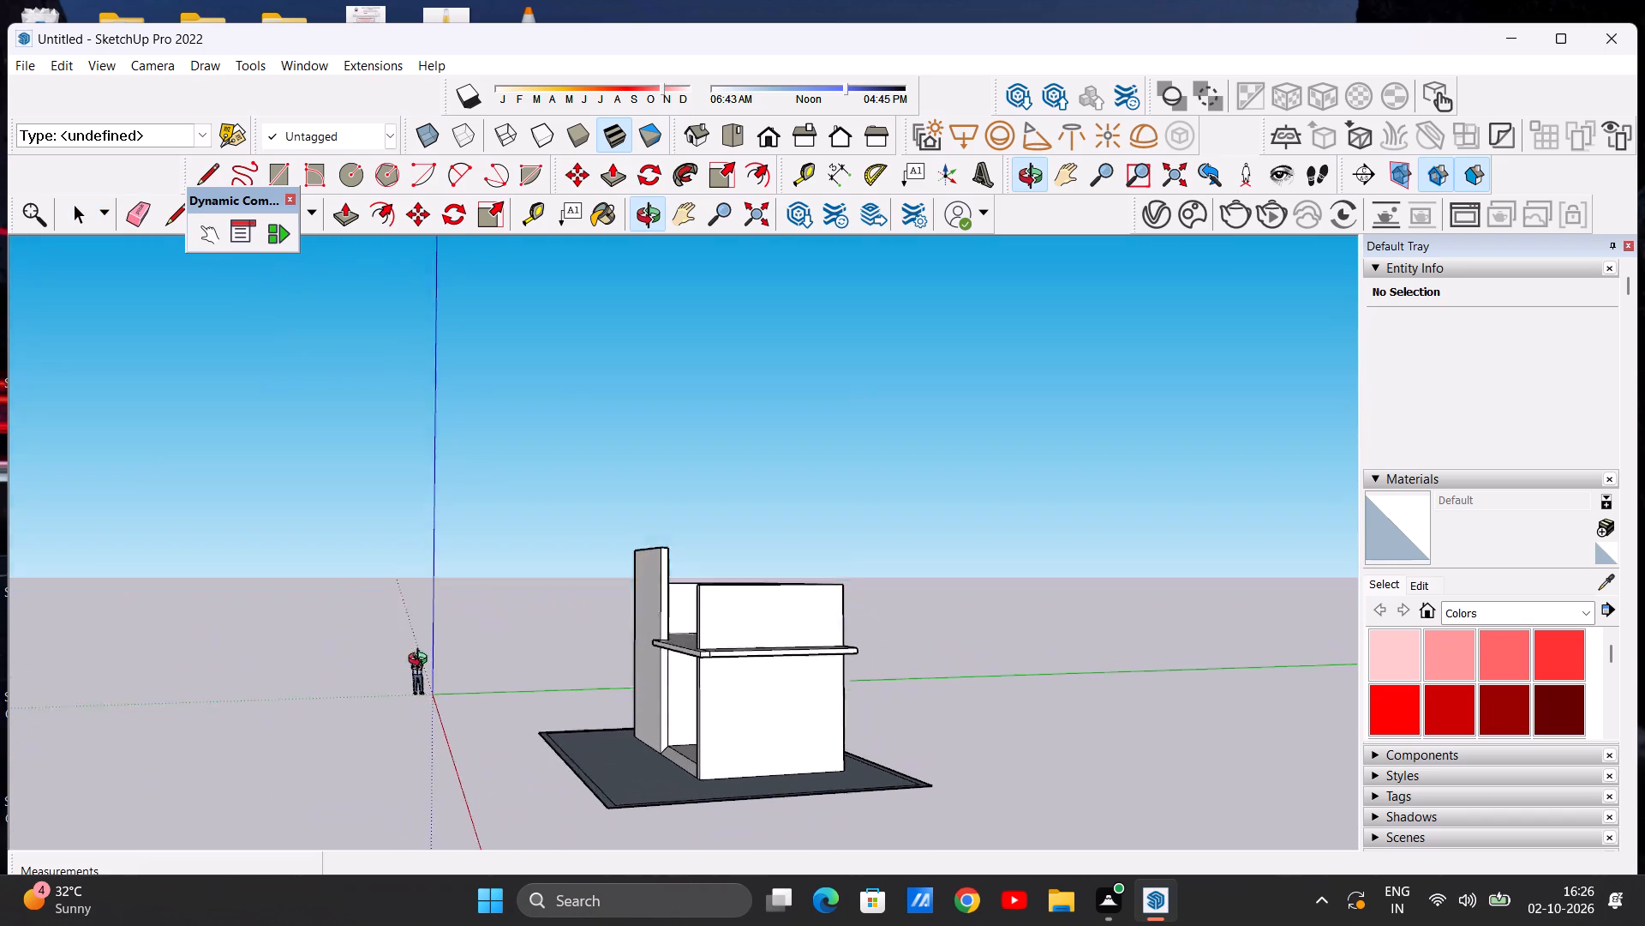
middle_click_drag(422, 661, 948, 670)
middle_click_drag(954, 687, 380, 653)
middle_click_drag(778, 699, 709, 700)
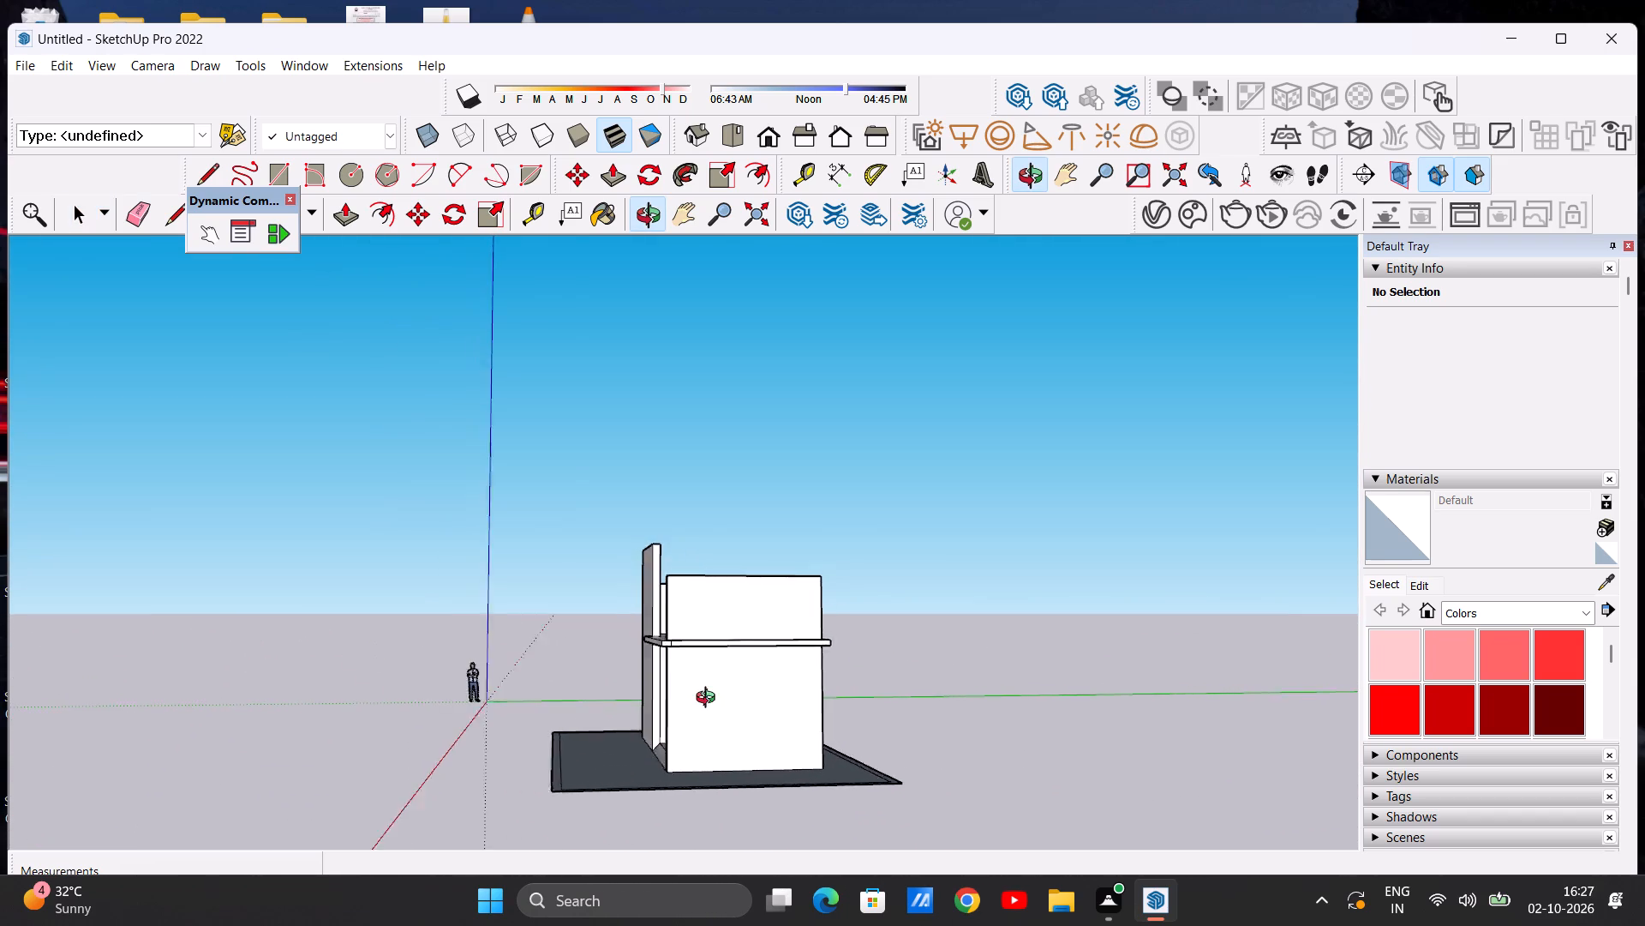
middle_click_drag(709, 700, 683, 702)
scroll(717, 694, "up", 3)
scroll(748, 710, "down", 1)
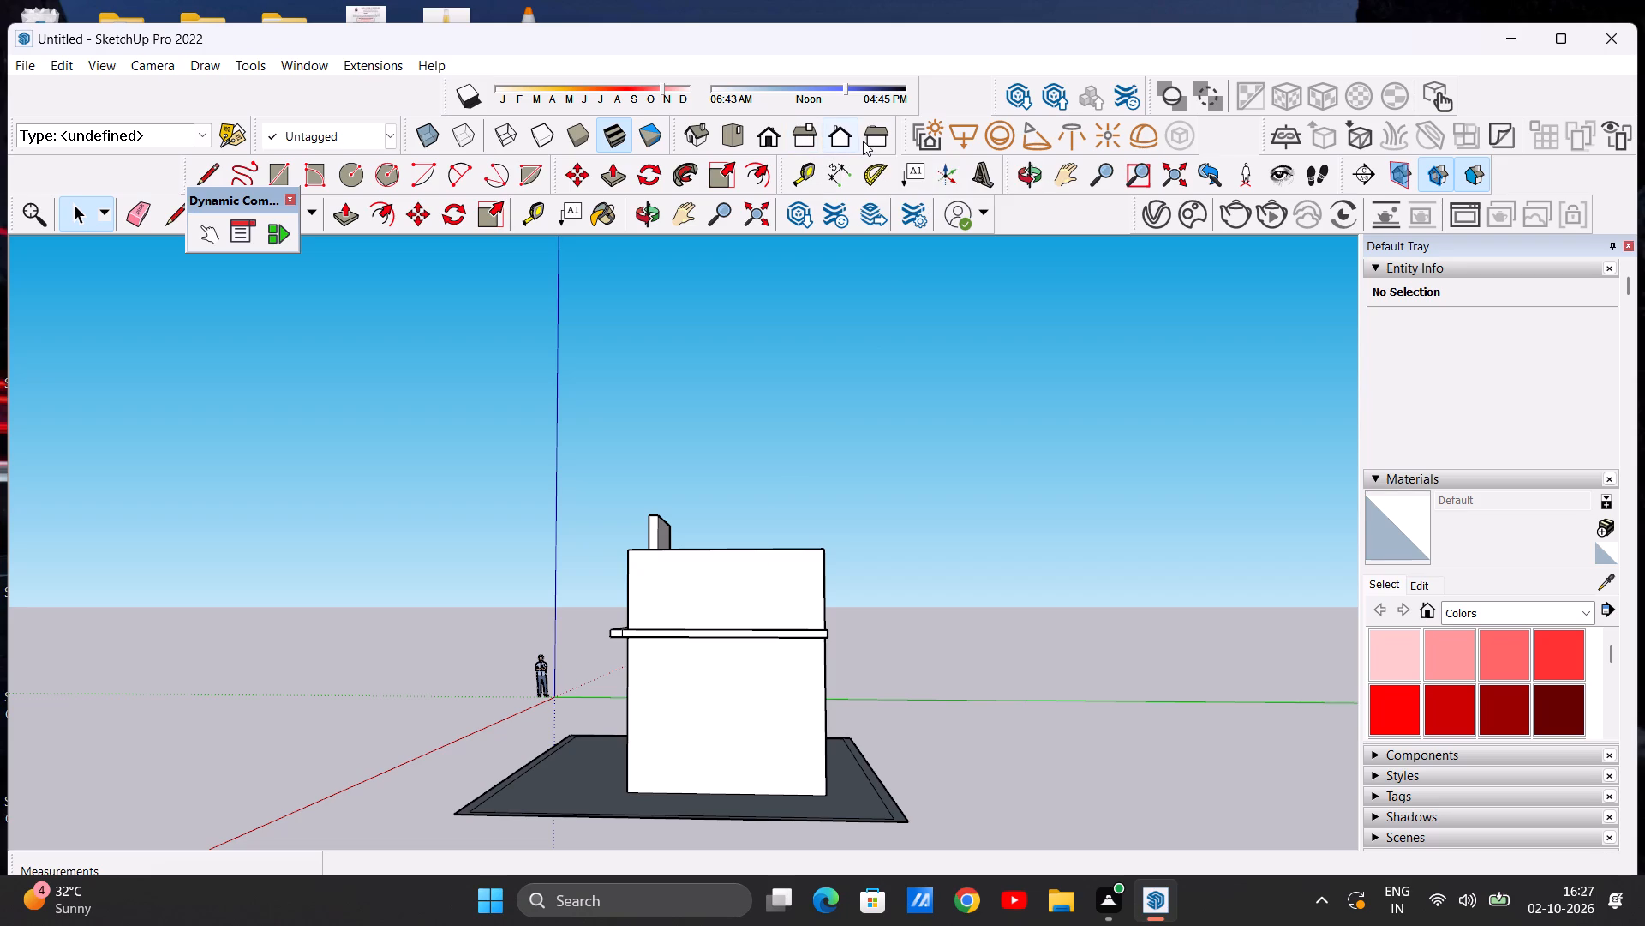
left_click(799, 137)
scroll(894, 547, "up", 7)
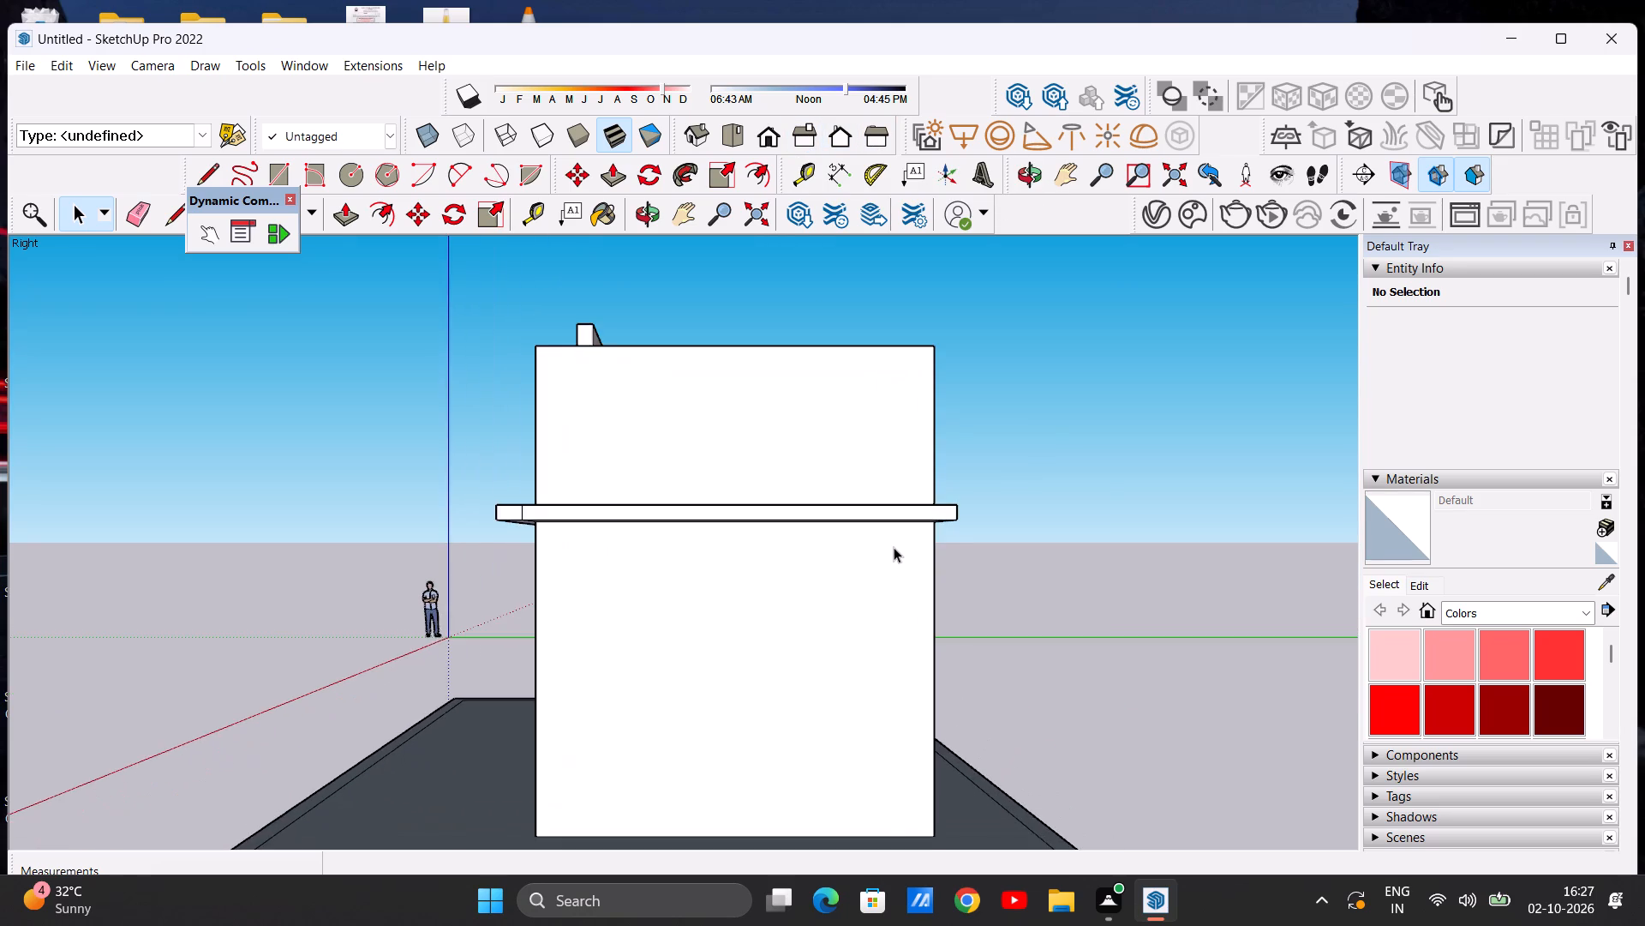
scroll(889, 566, "down", 3)
scroll(876, 649, "up", 2)
scroll(884, 541, "up", 1)
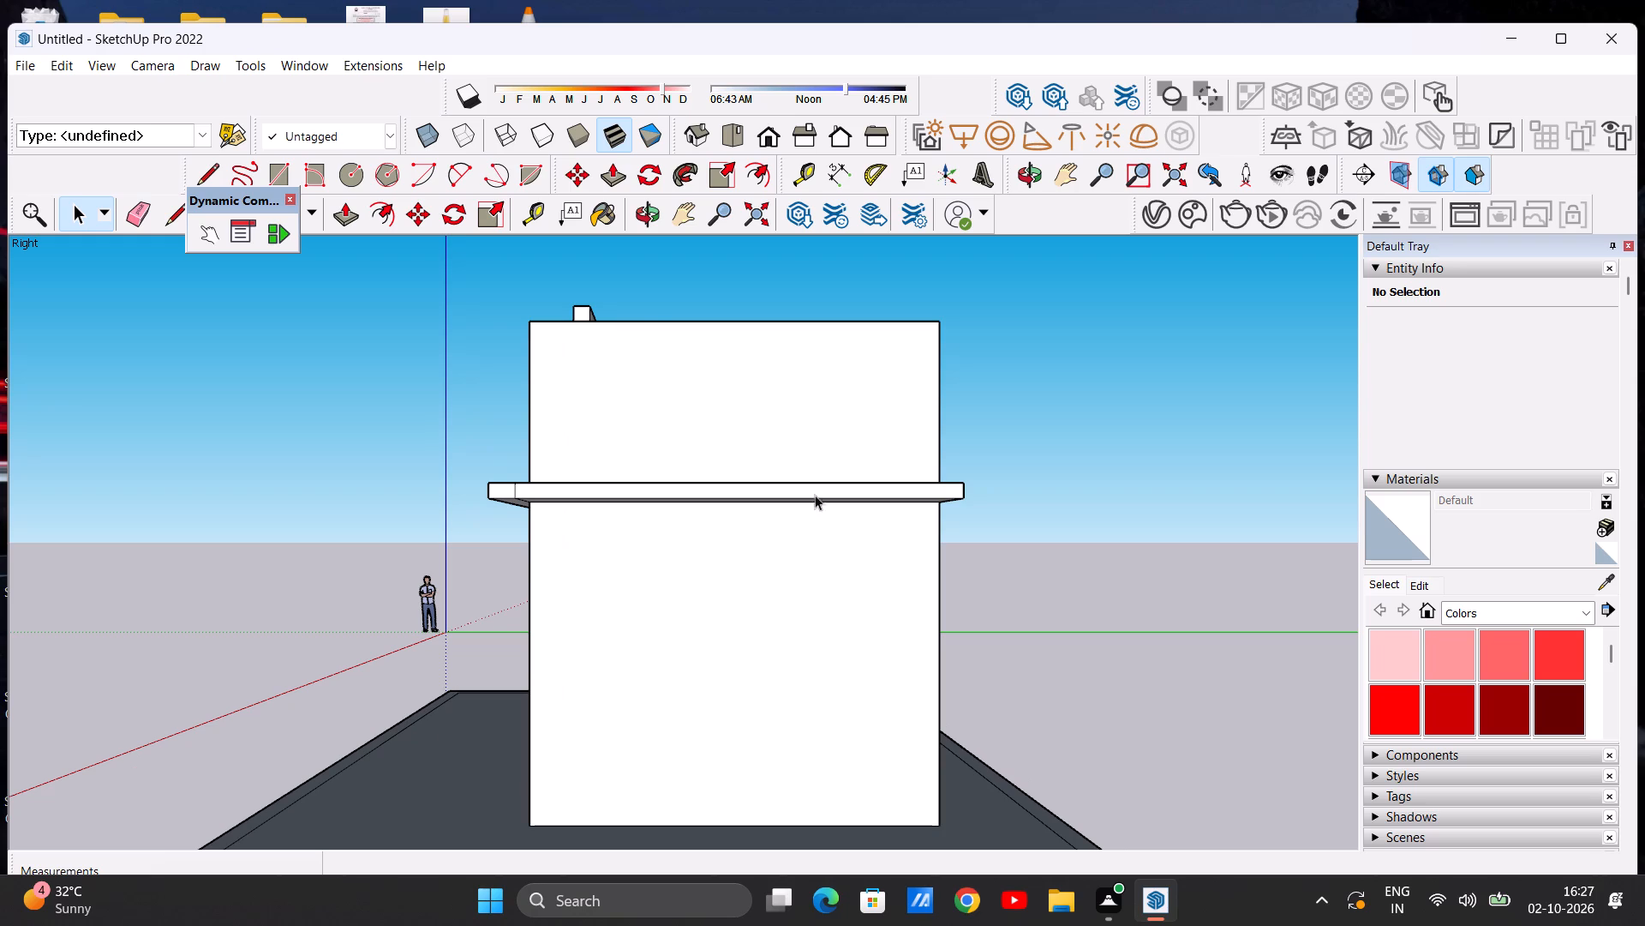
left_click(279, 165)
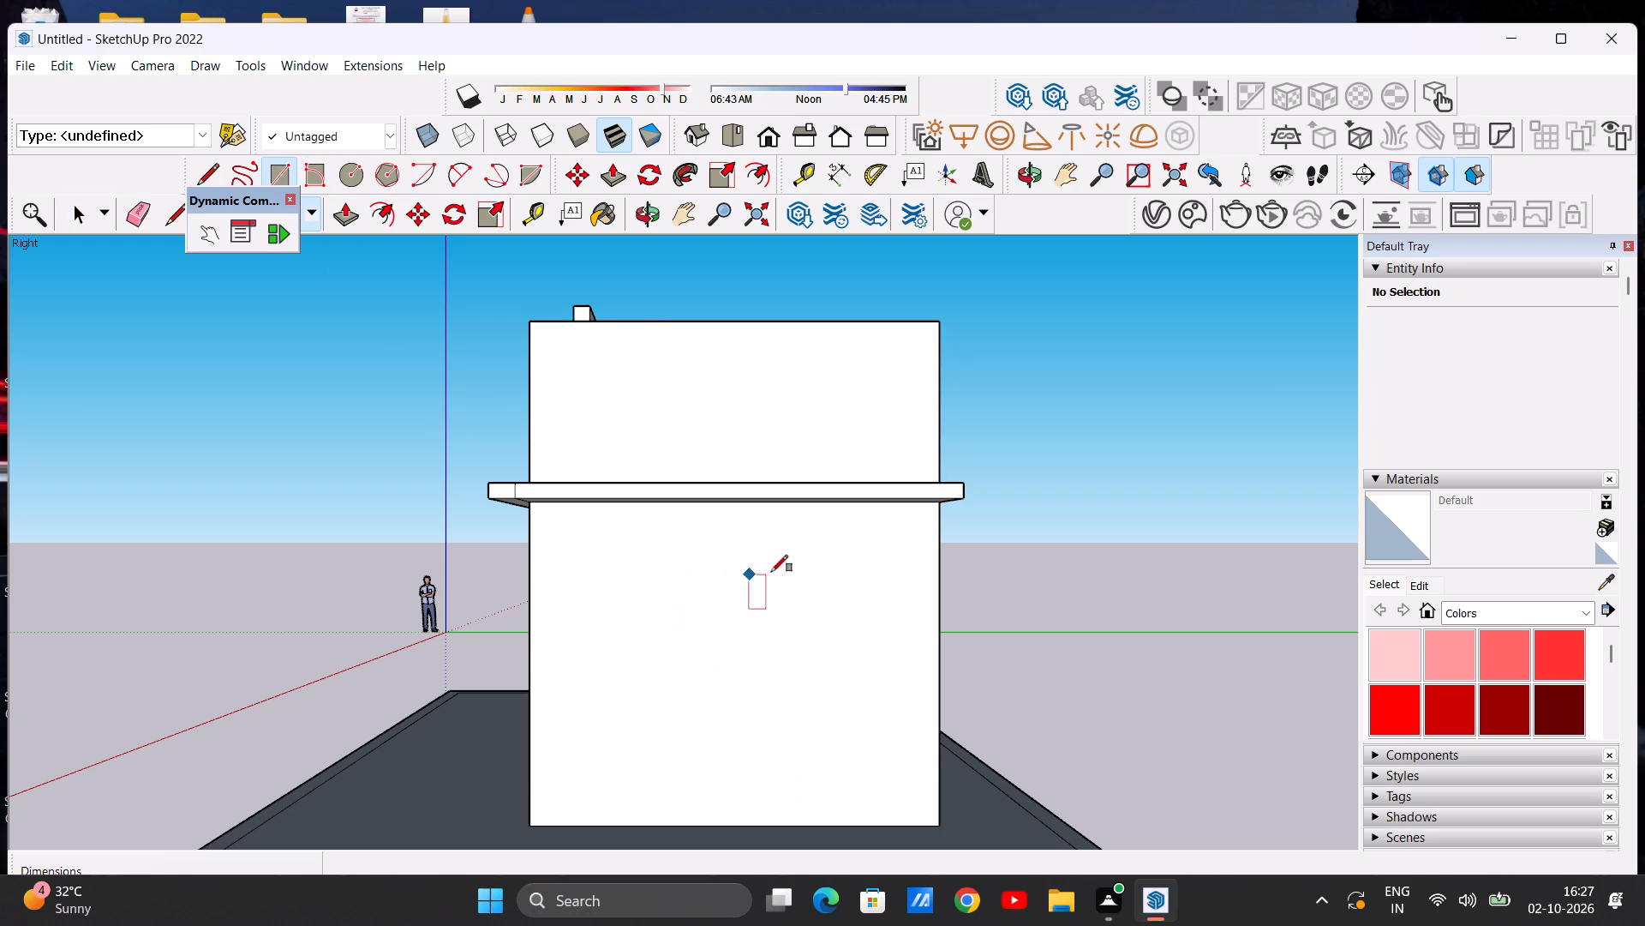
left_click(773, 564)
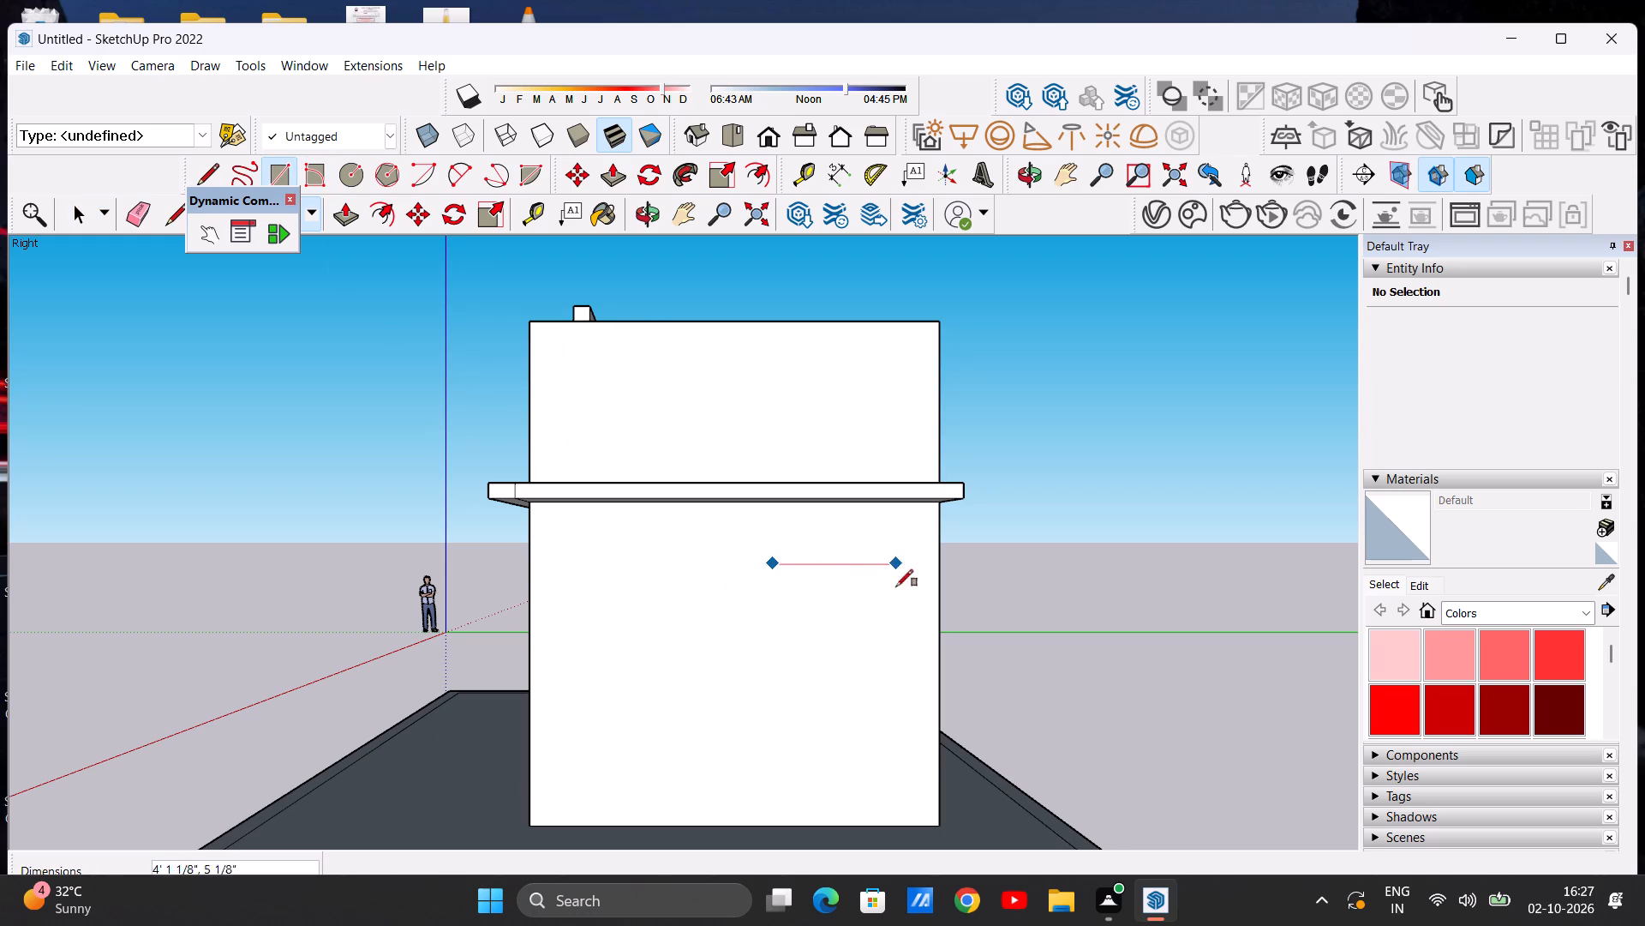
left_click(896, 700)
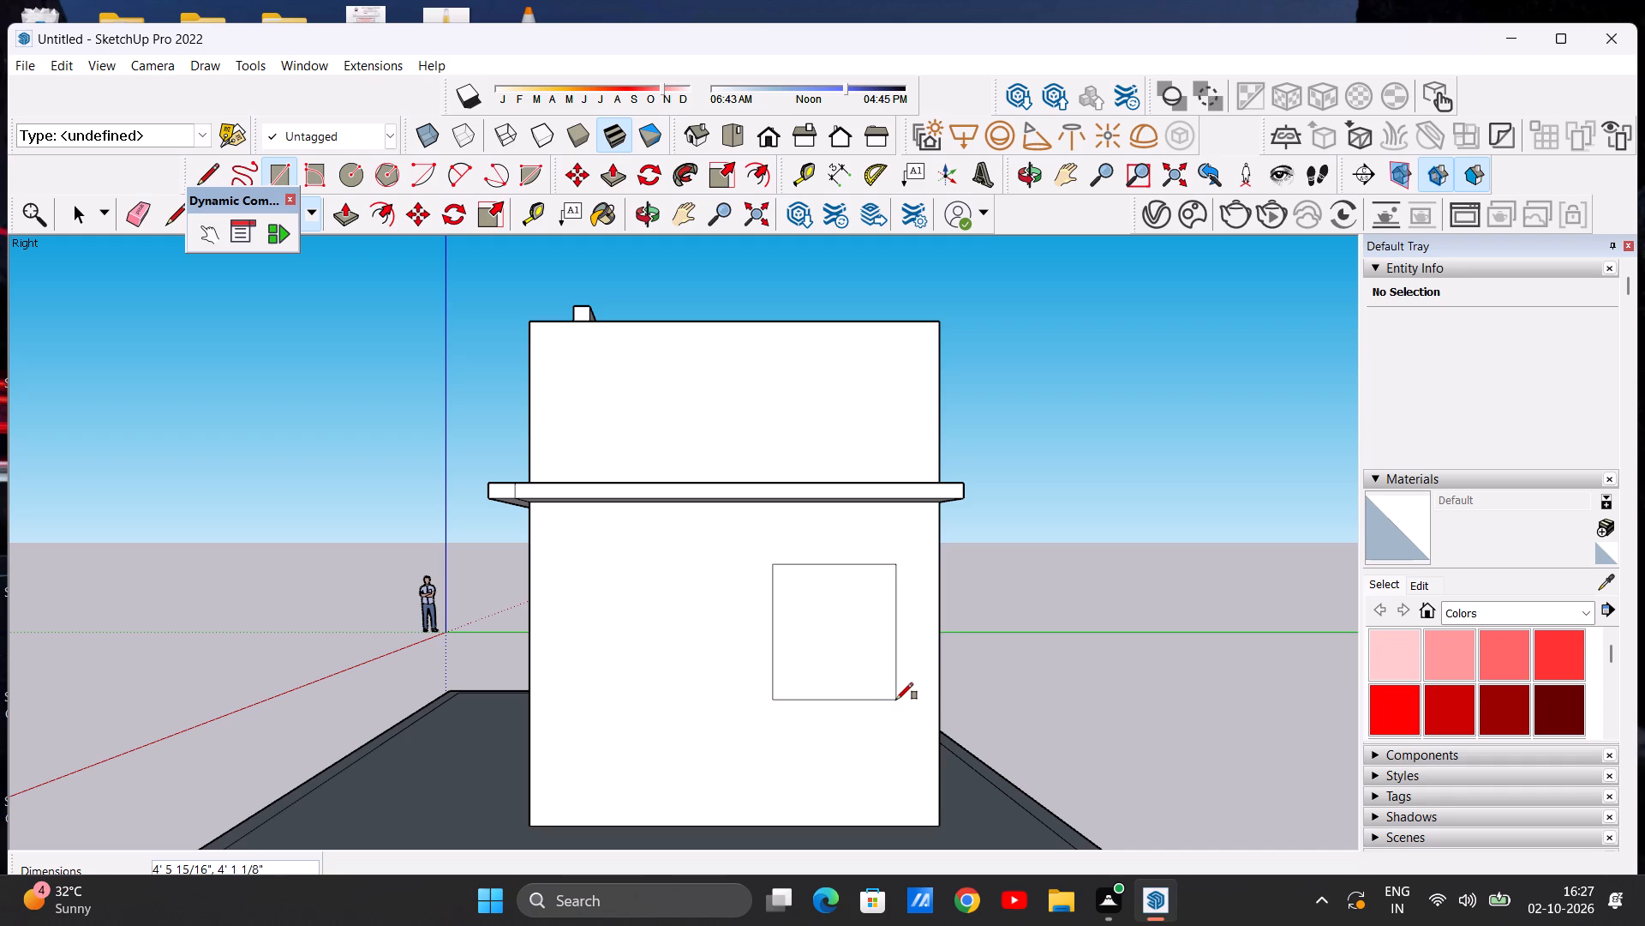
key("space")
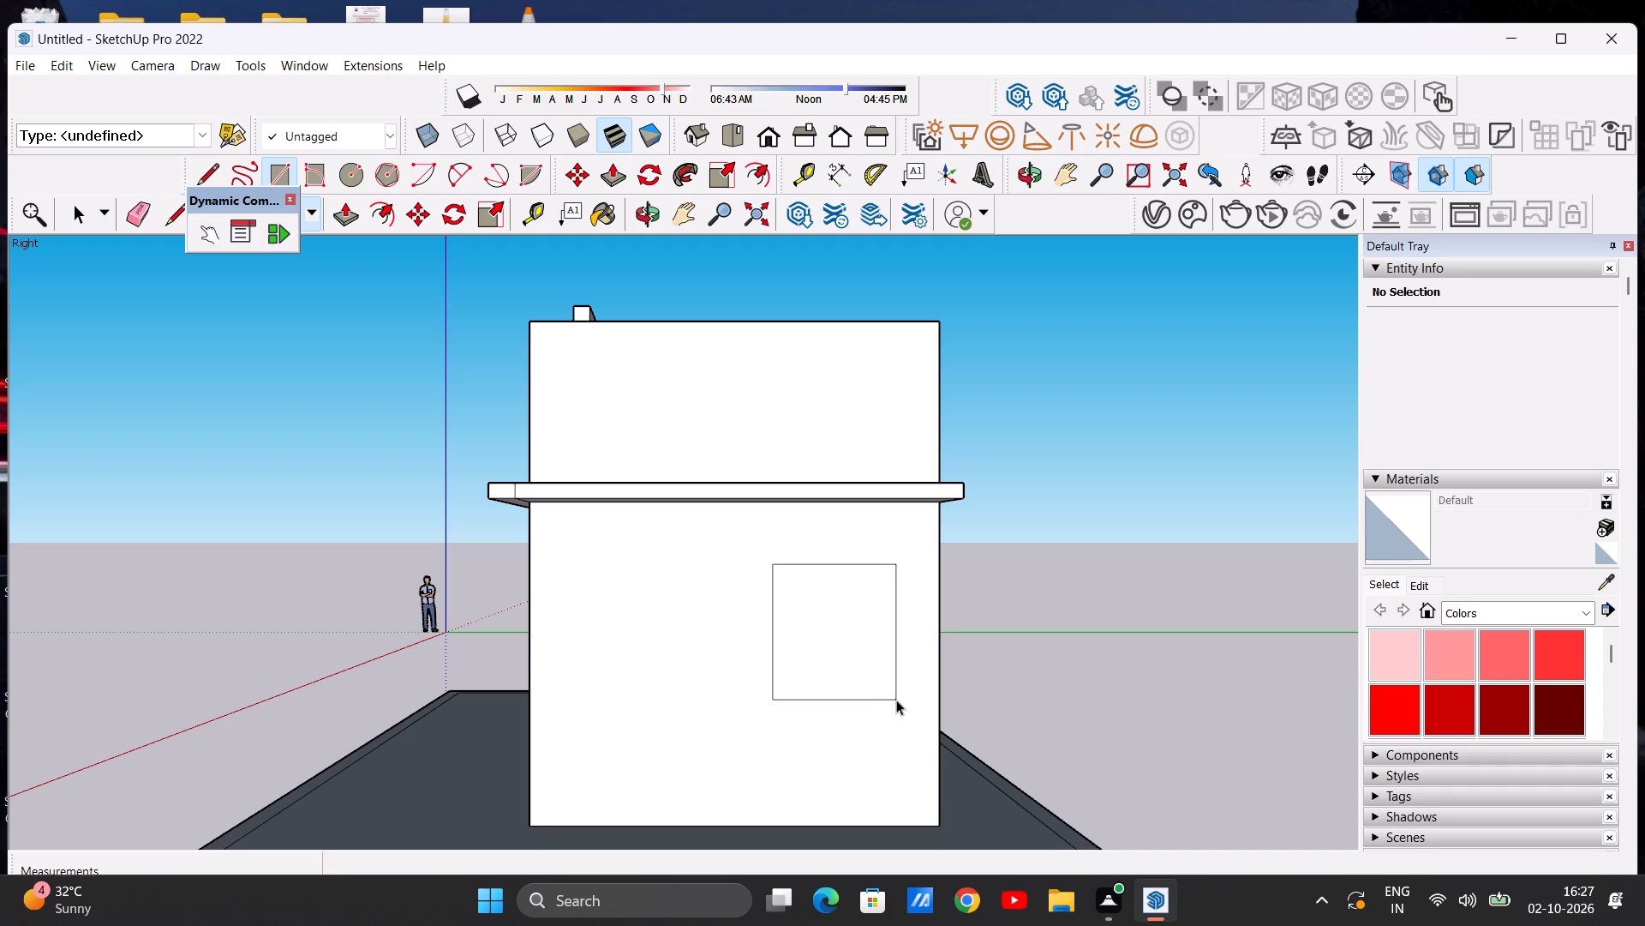
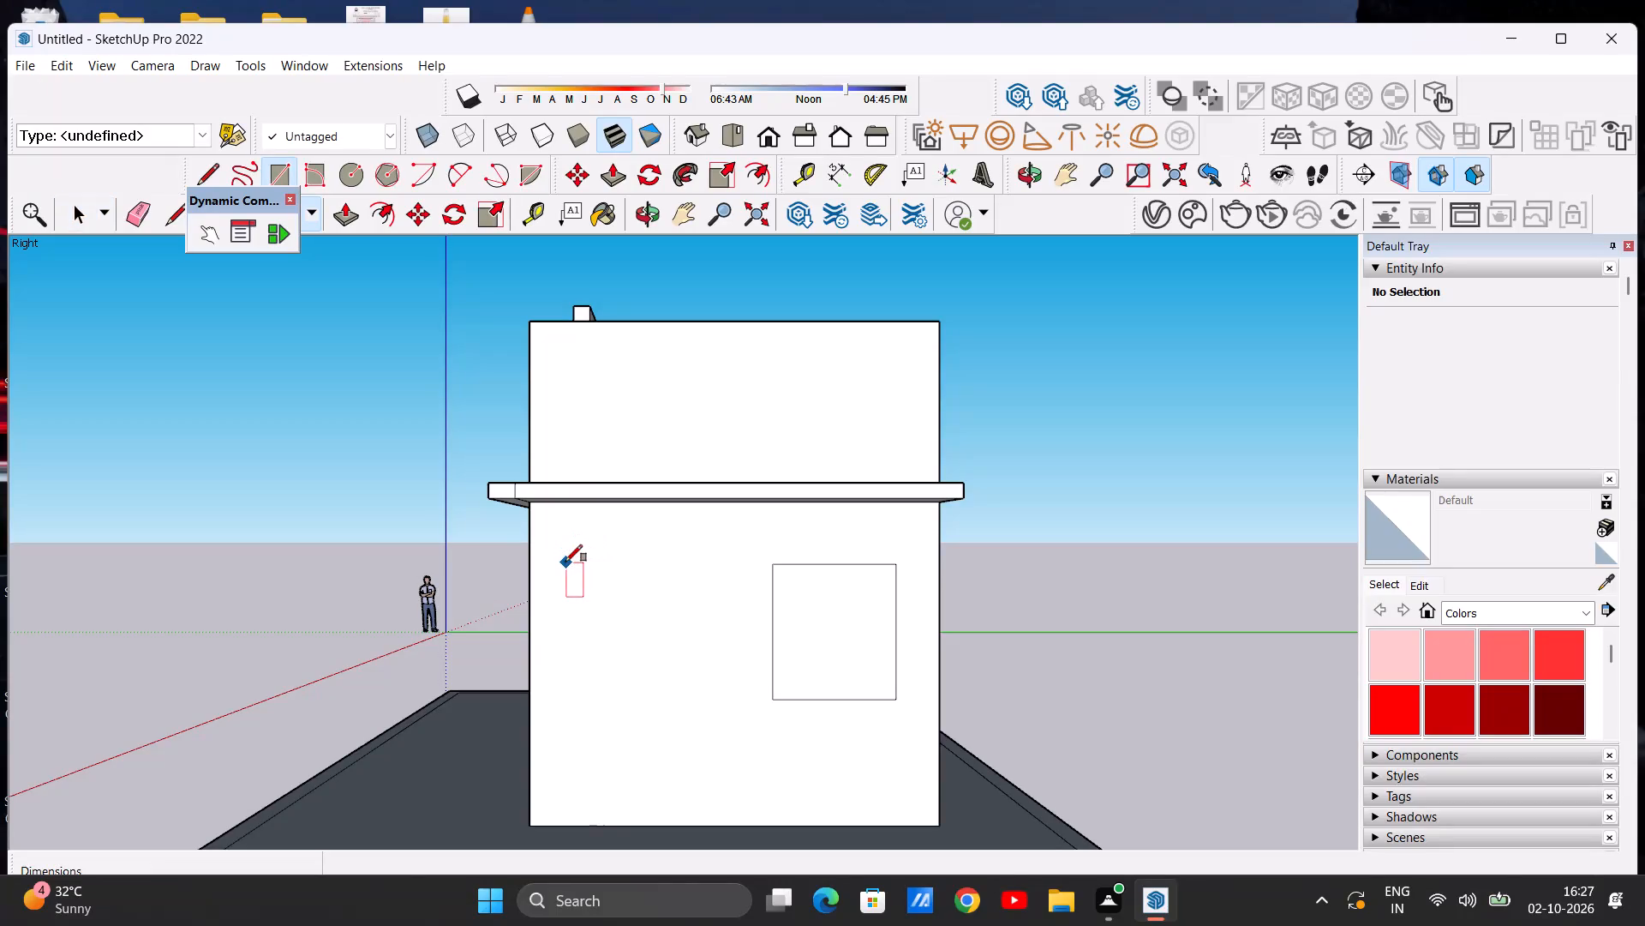
Draw a second window rectangle about 3' 8" wide by 5' 5" high on the end wall below the ledge, toward the front.
left_click(555, 547)
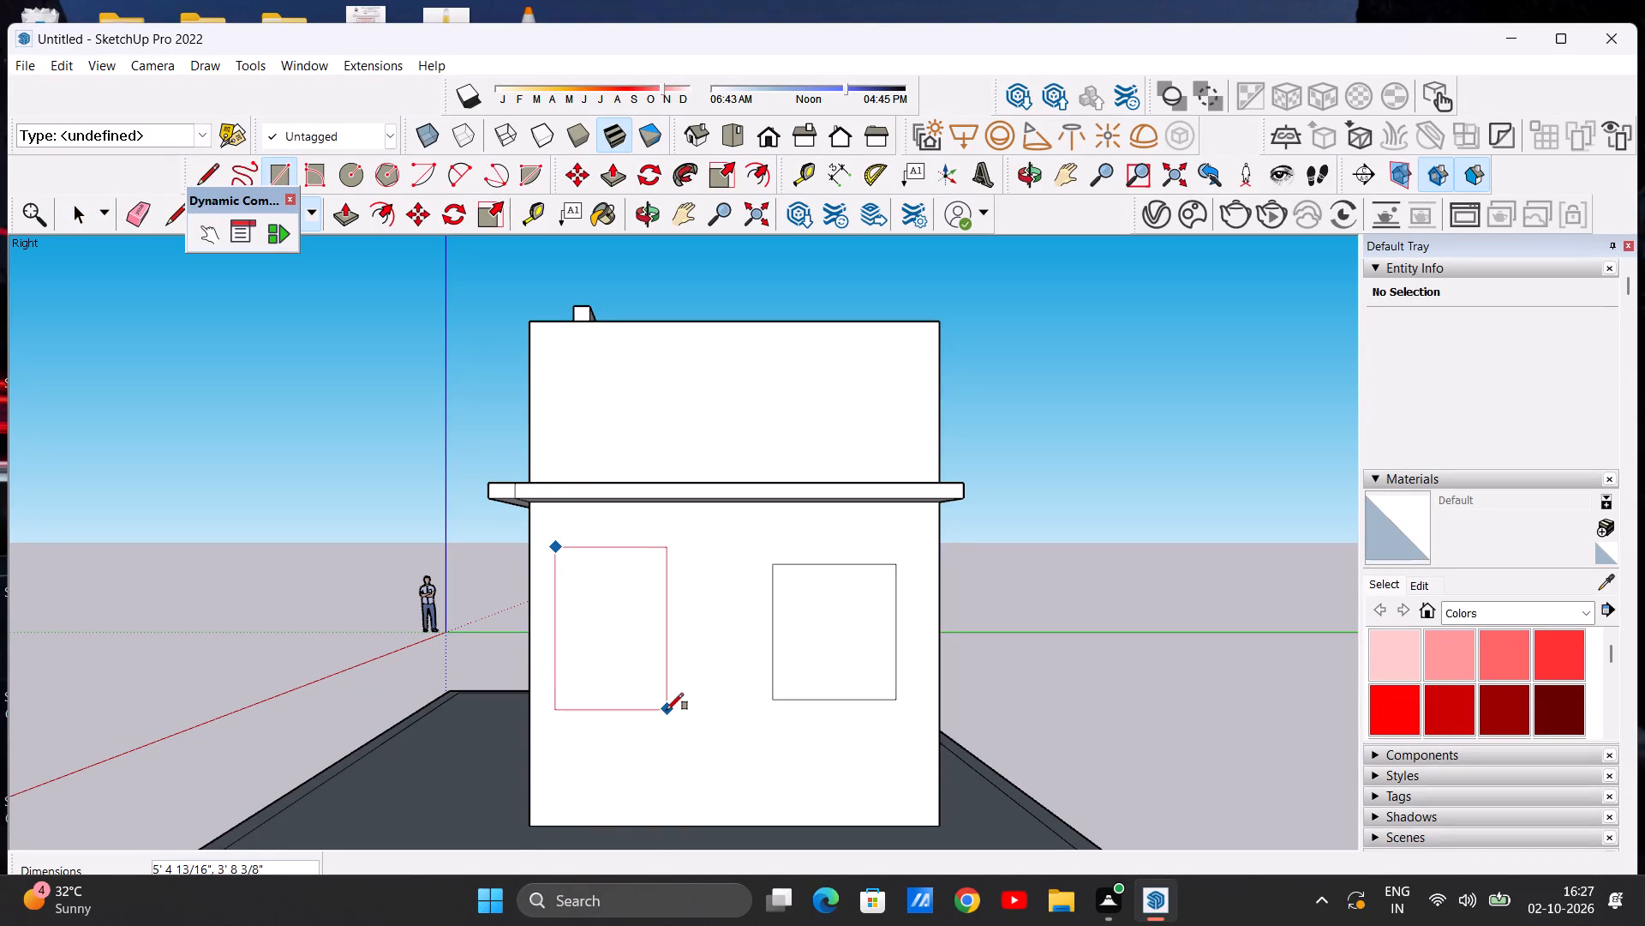
left_click(667, 710)
key("space")
scroll(716, 692, "down", 4)
scroll(624, 636, "up", 3)
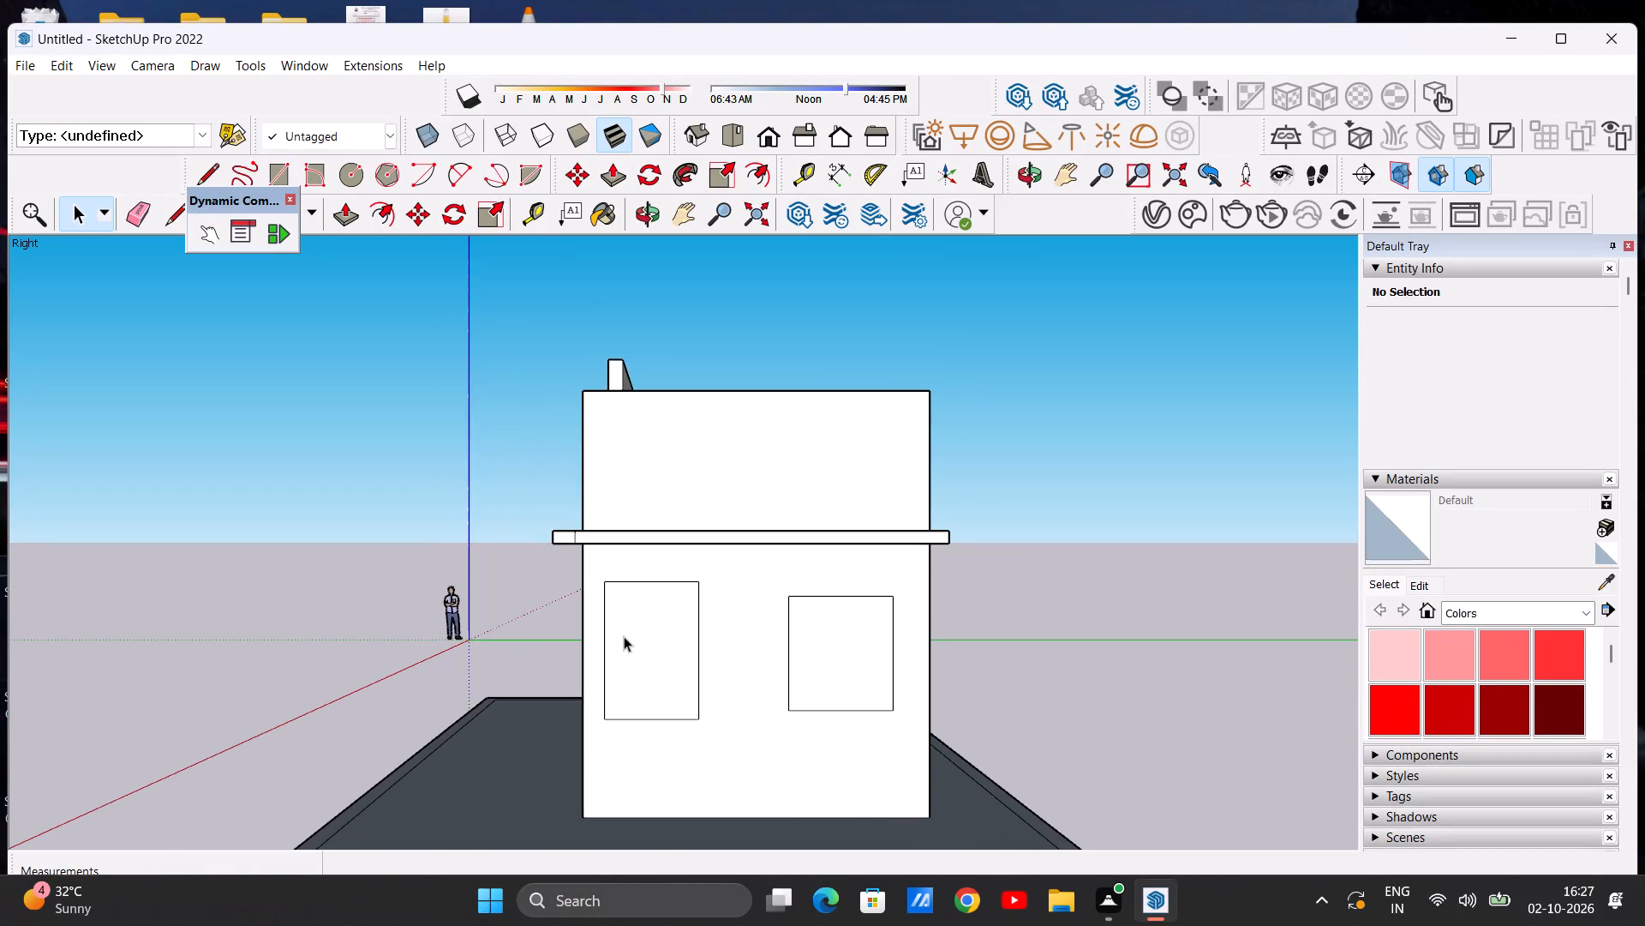
Offset the outline of the taller front-side window rectangle inward about 5" for its frame.
scroll(639, 627, "up", 3)
key("o")
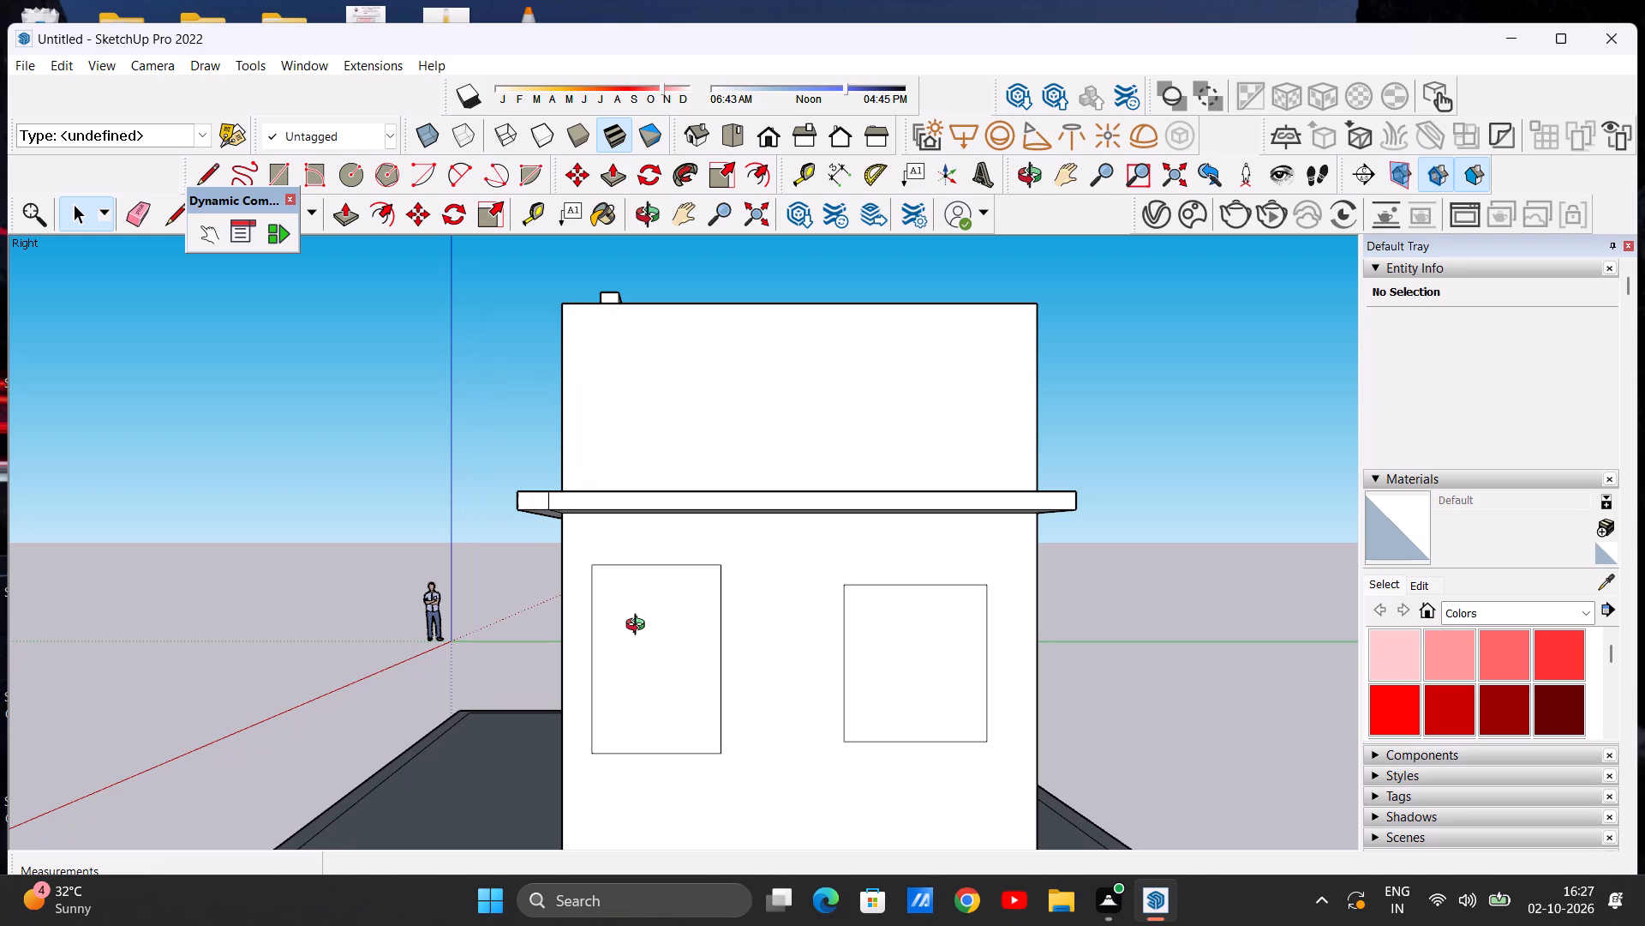
key("f")
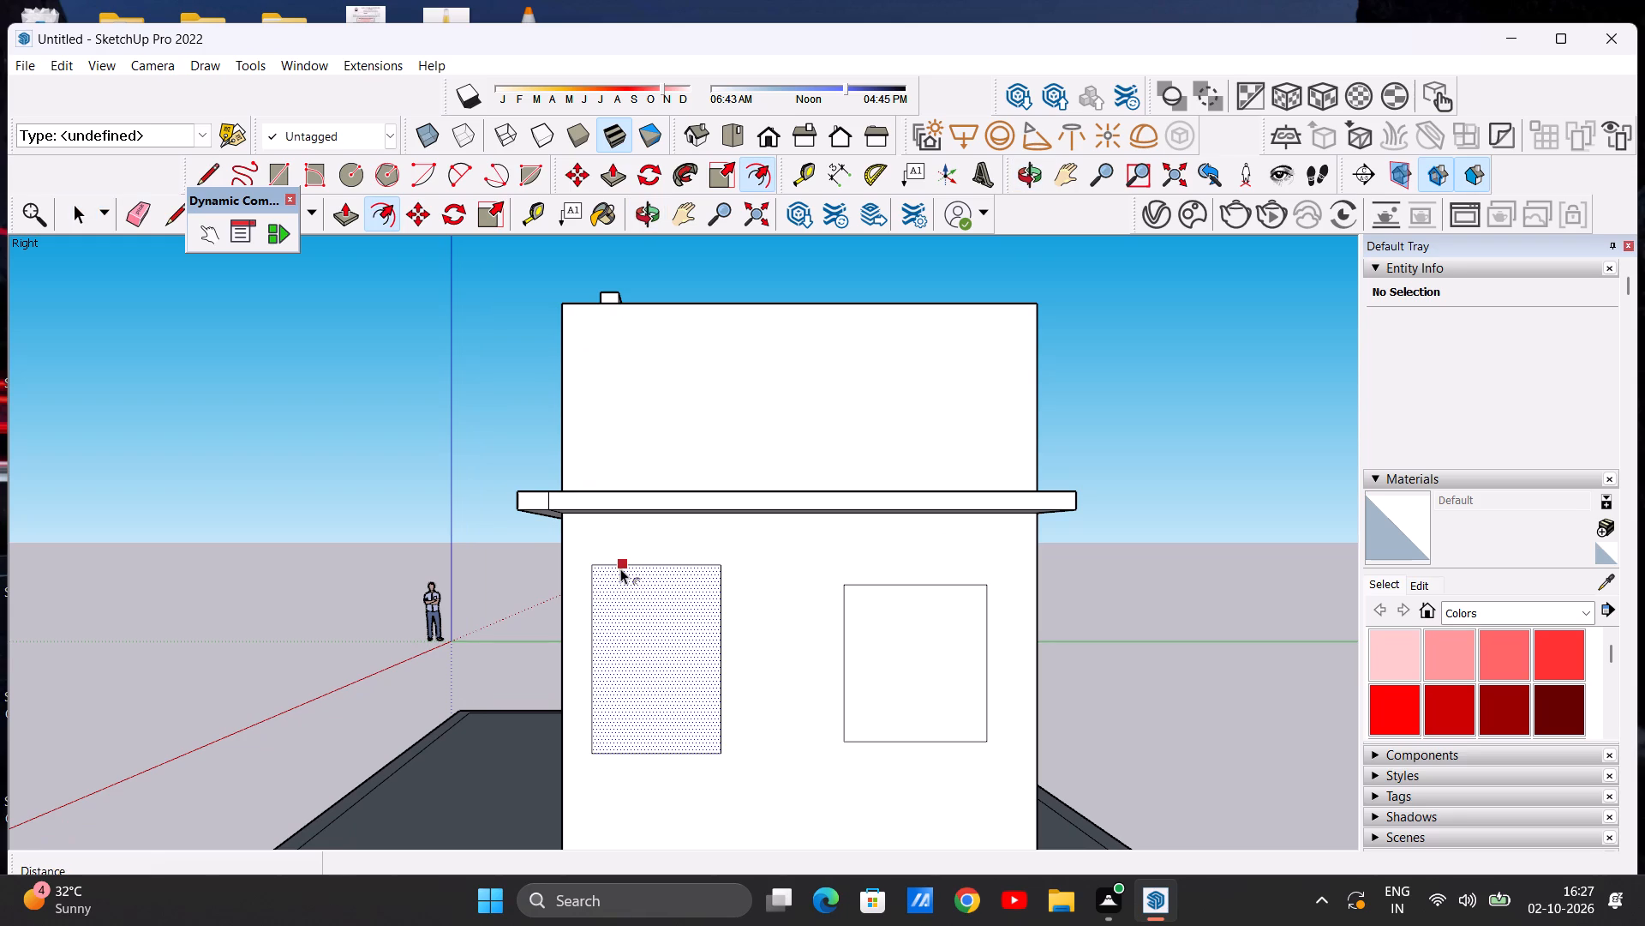
left_click(621, 569)
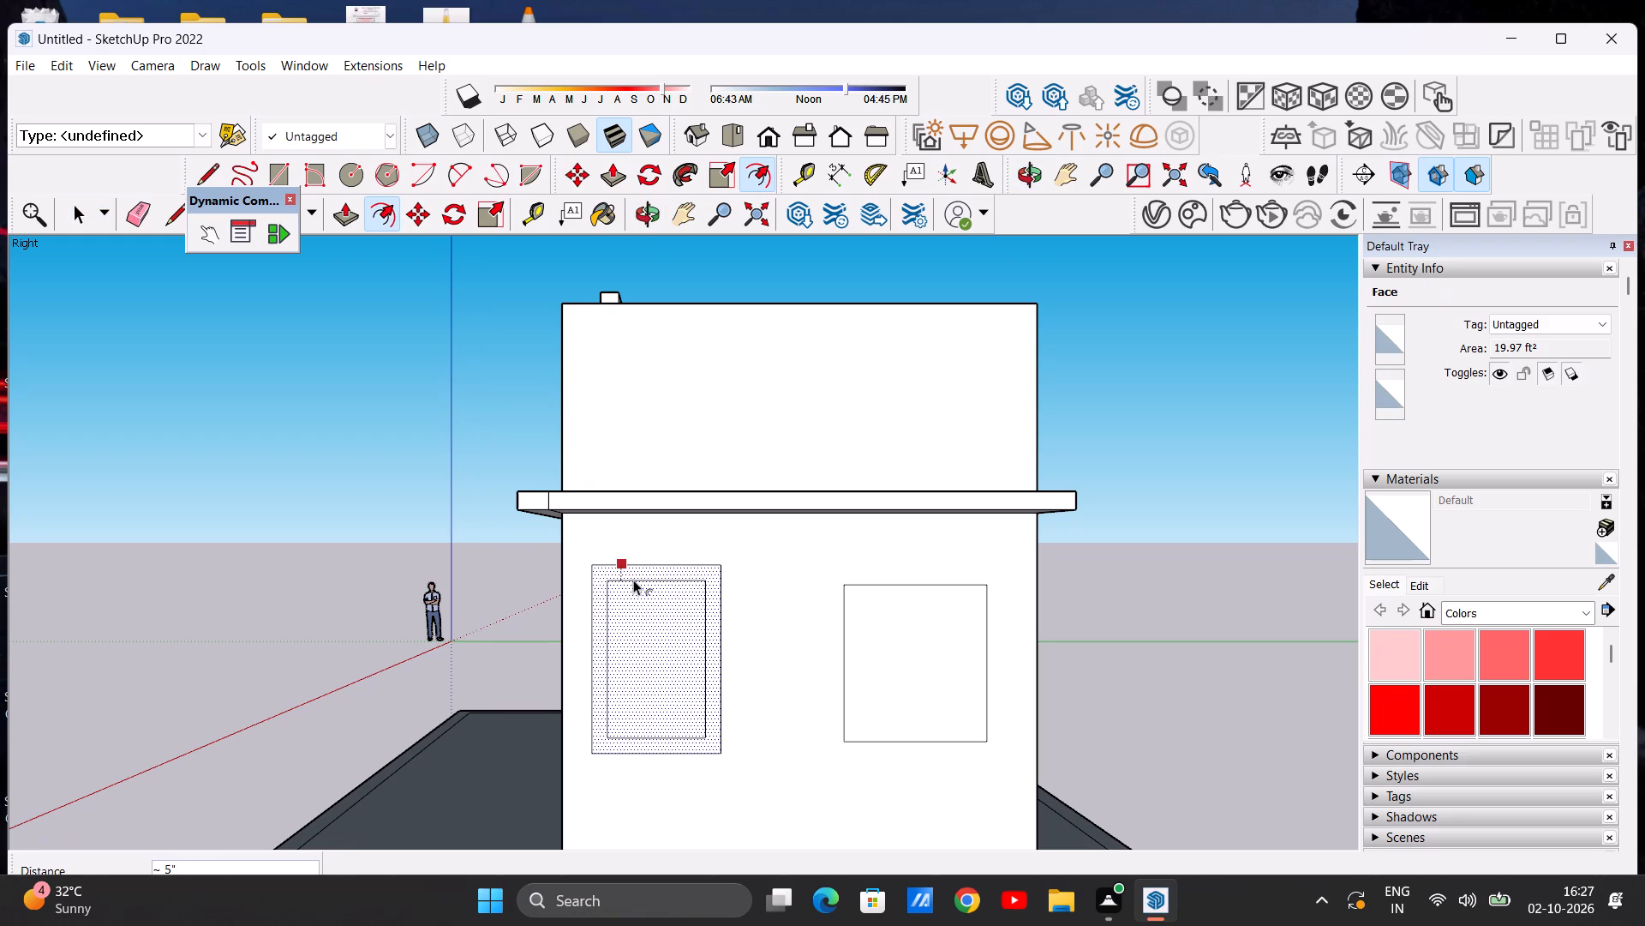
left_click(633, 580)
key("space")
key("space")
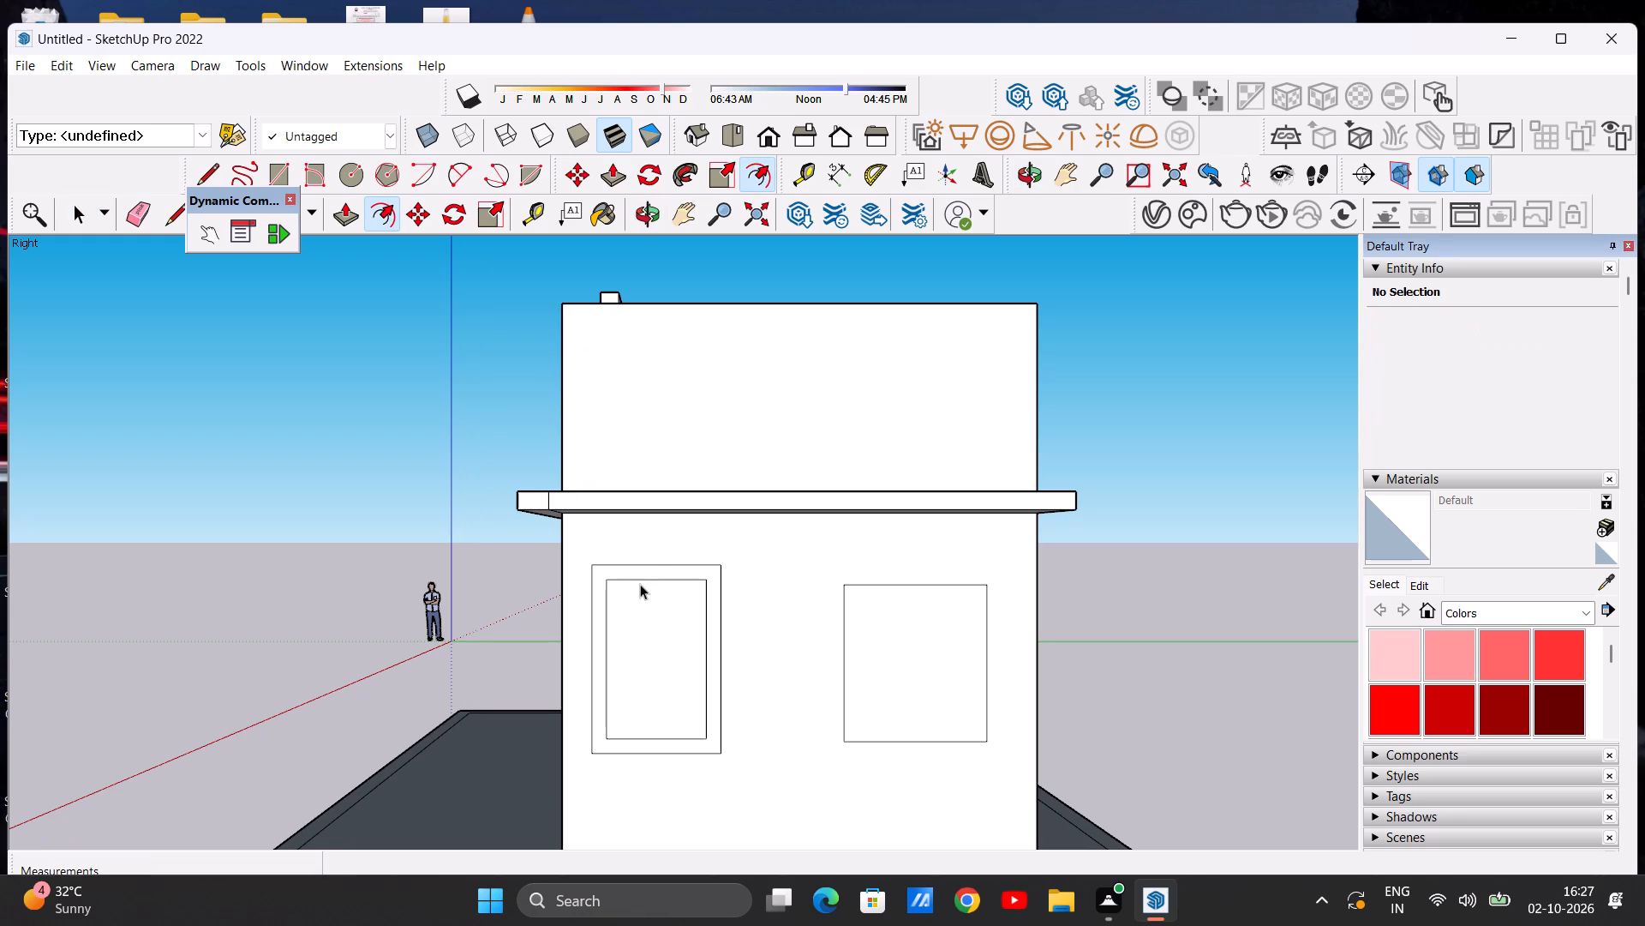
key("l")
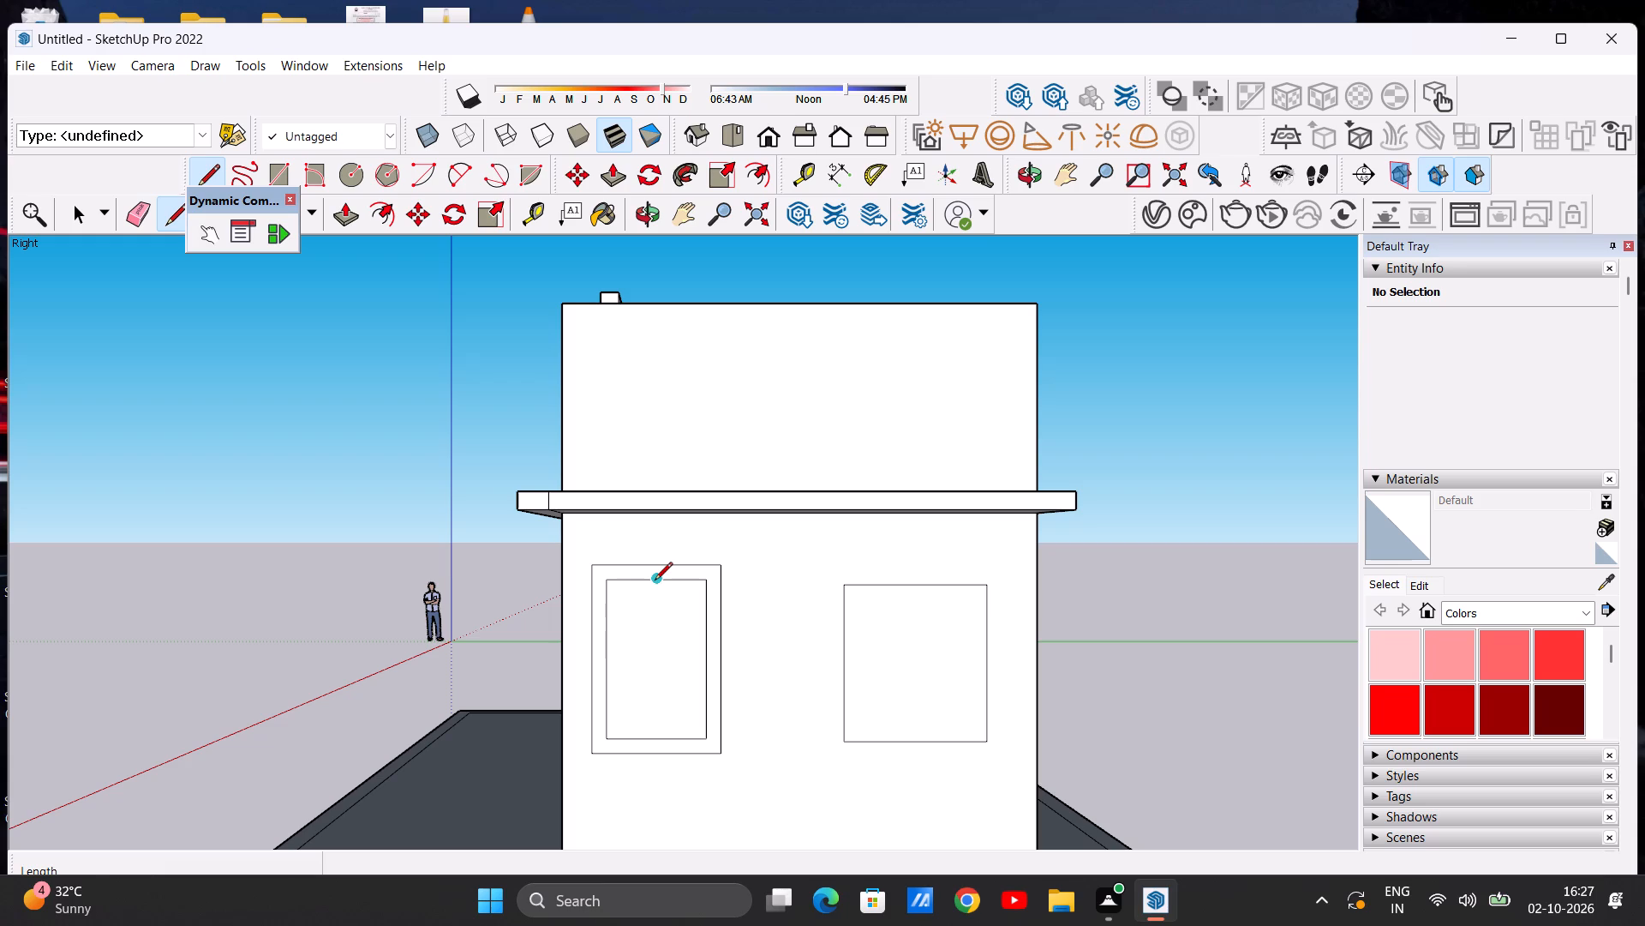
key("space")
Offset the outline of the rear-side window rectangle on the end wall inward about 5" for its frame.
key("o")
key("f")
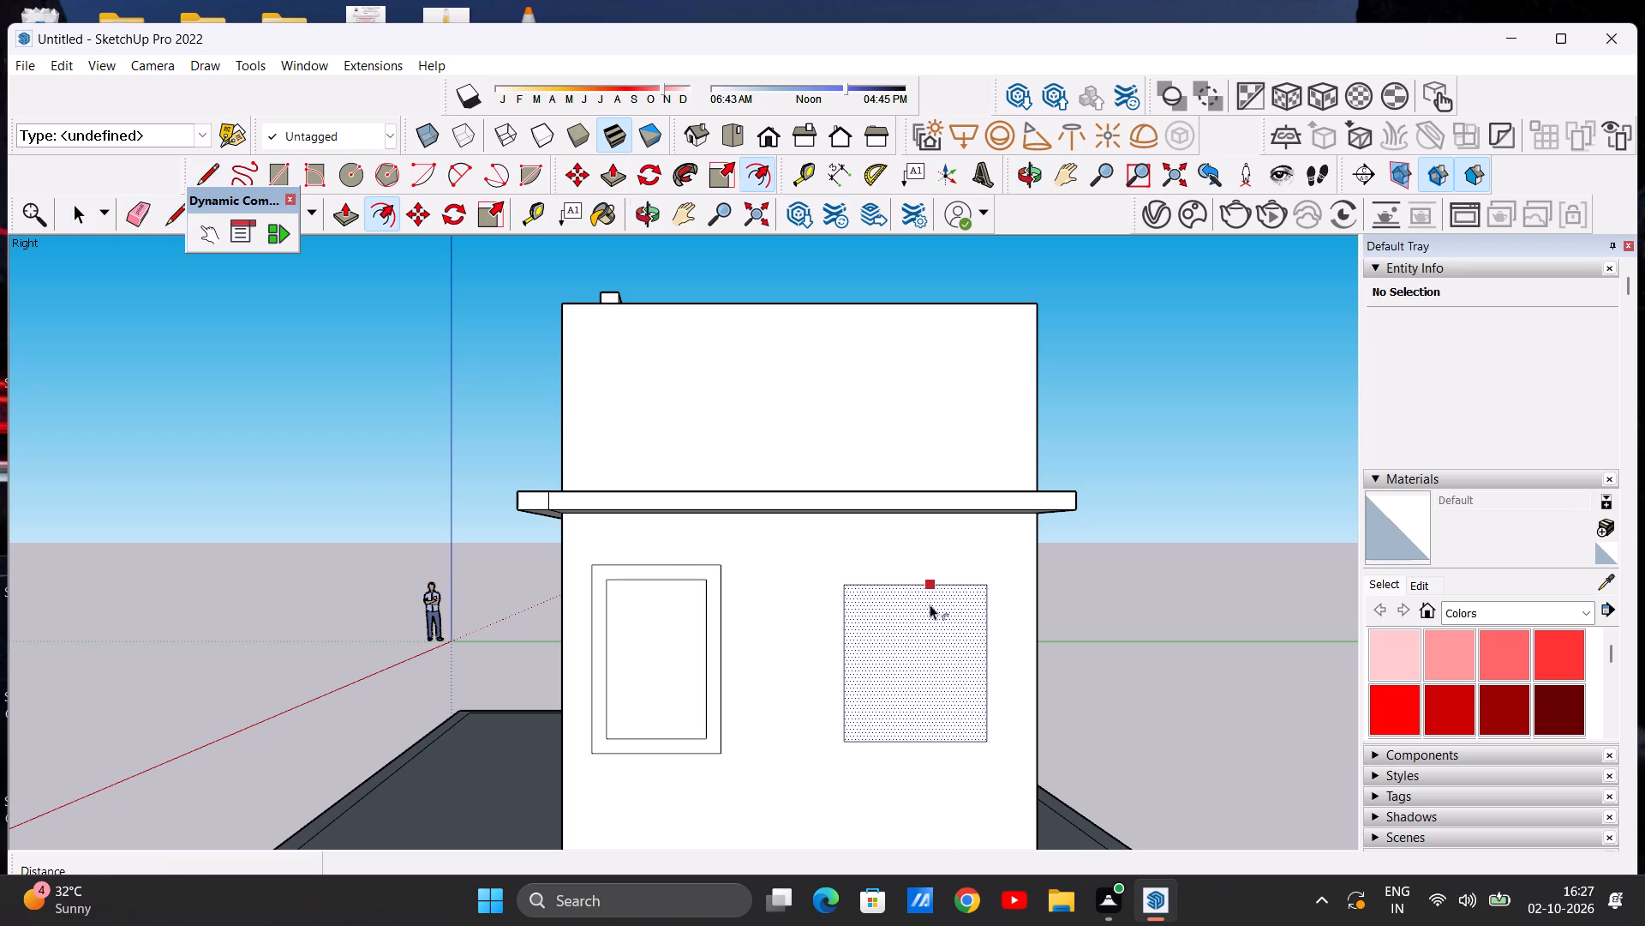
left_click(911, 592)
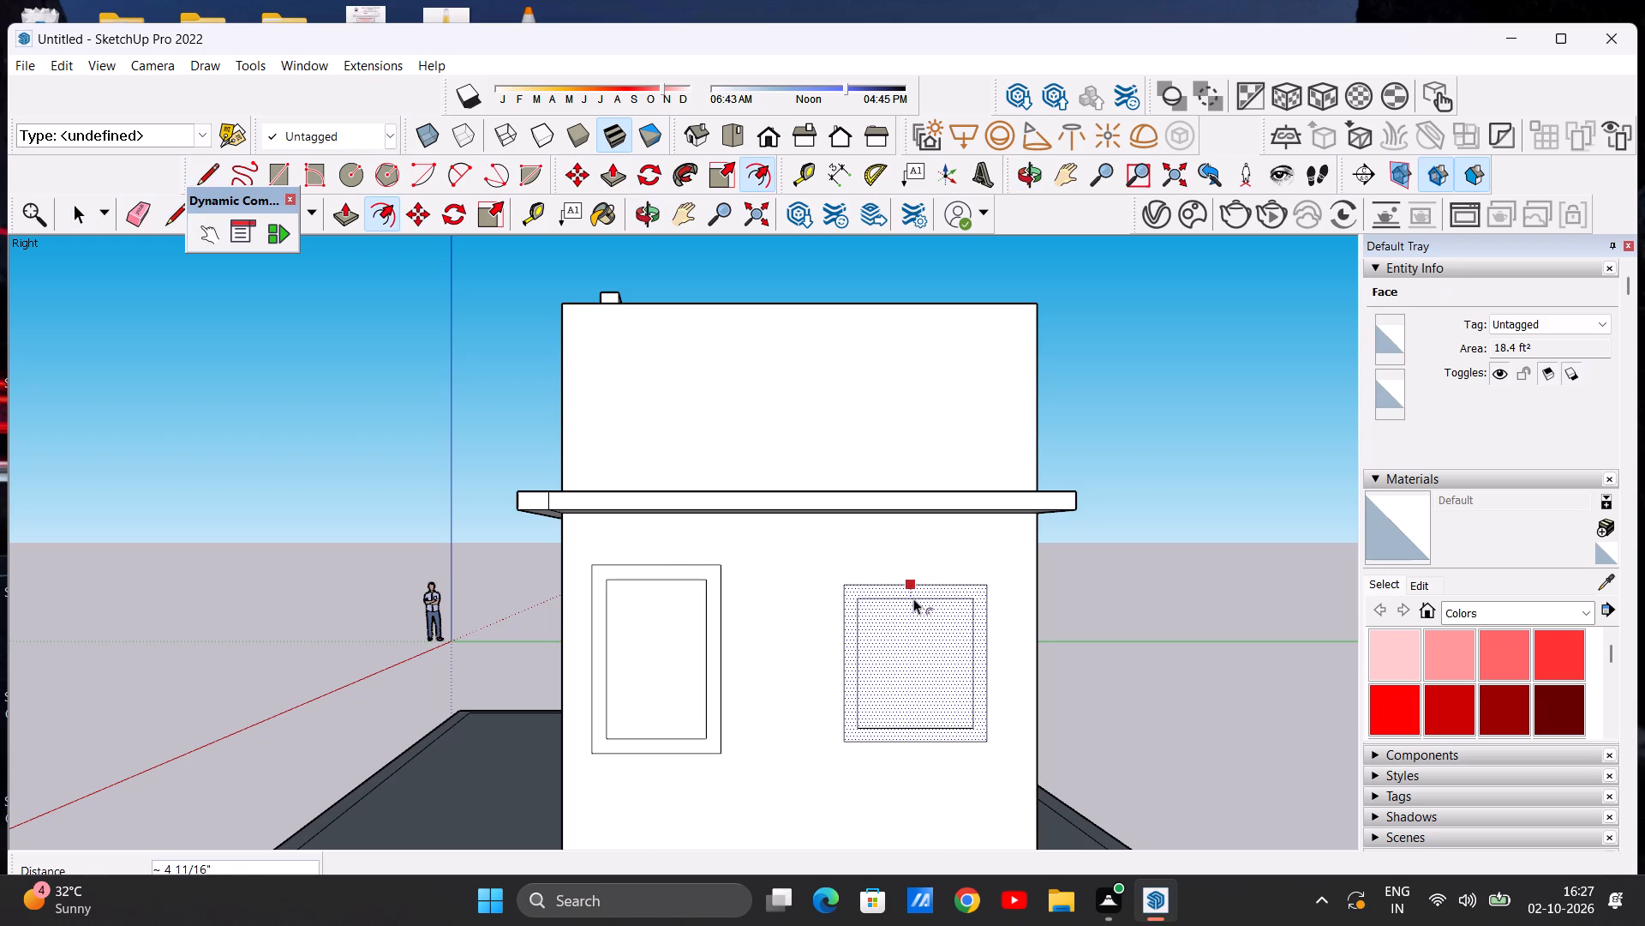
left_click(915, 599)
key("space")
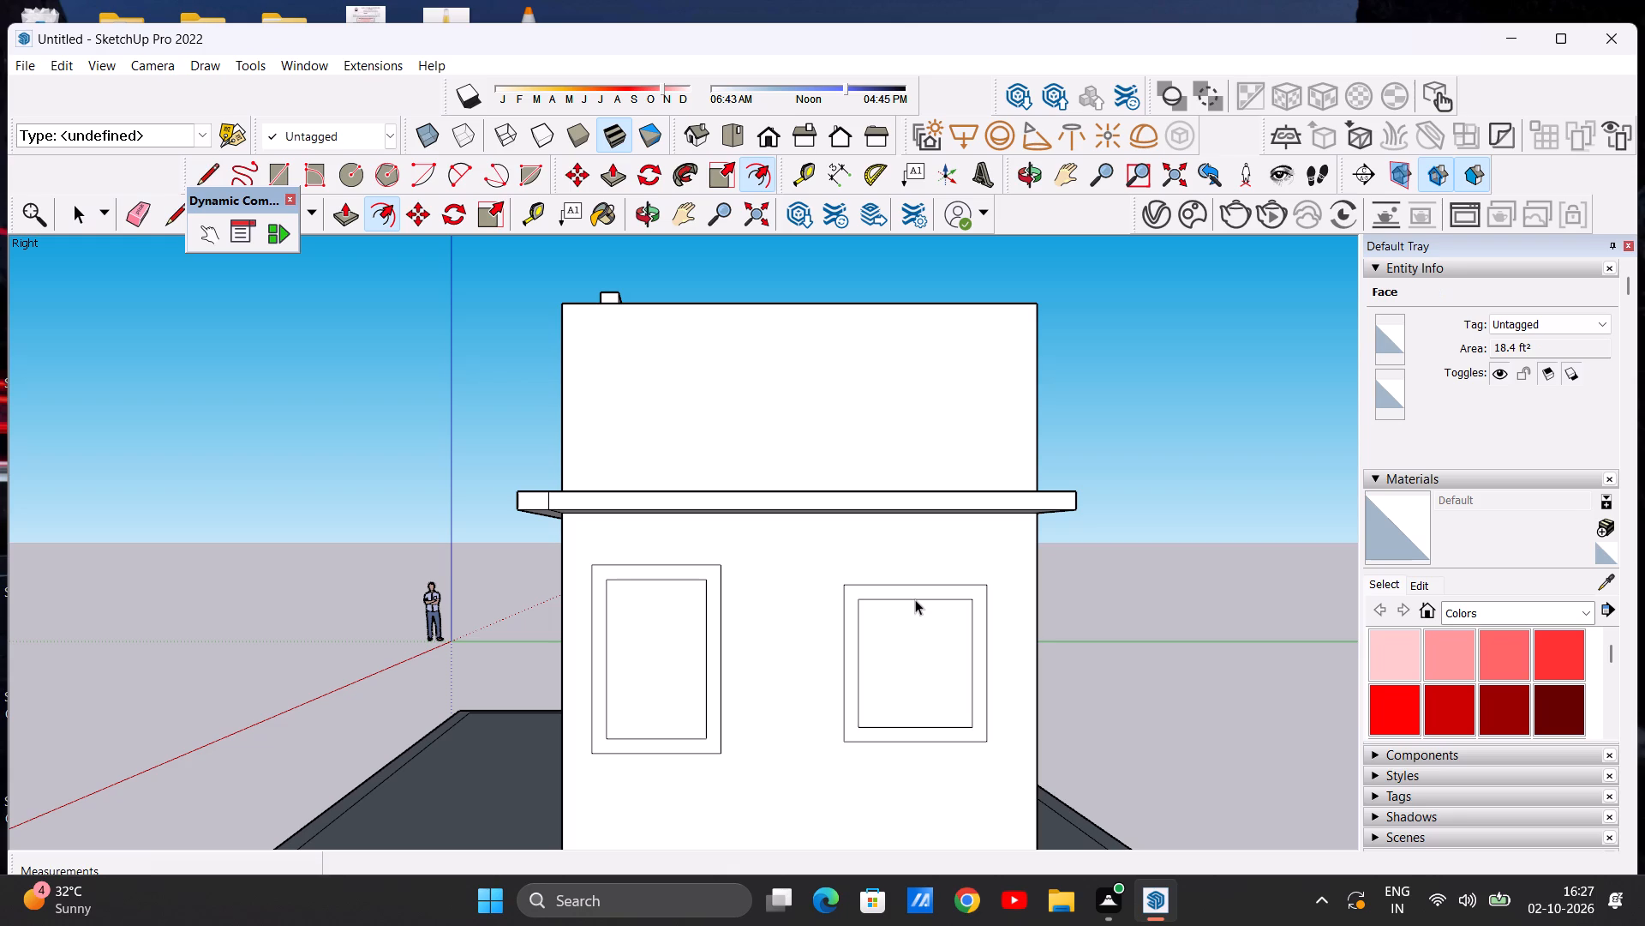
key("space")
Draw two closely spaced vertical lines, each about 3' 8" long, across the rear-side window's inner rectangle near its middle as a mullion.
key("l")
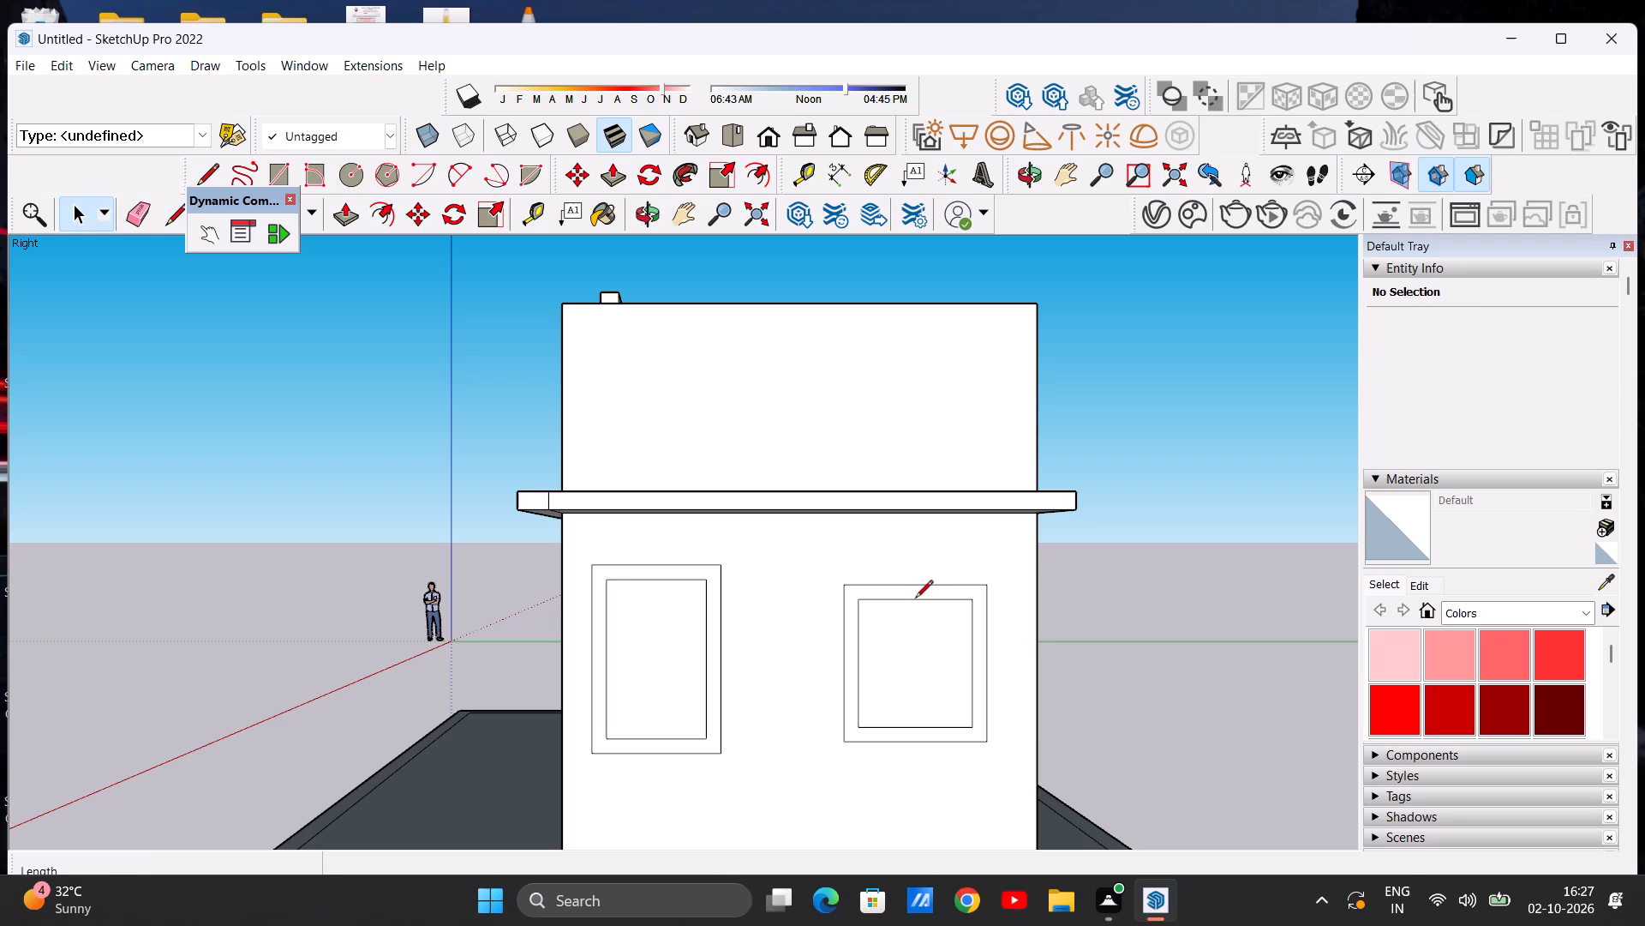
scroll(932, 641, "up", 2)
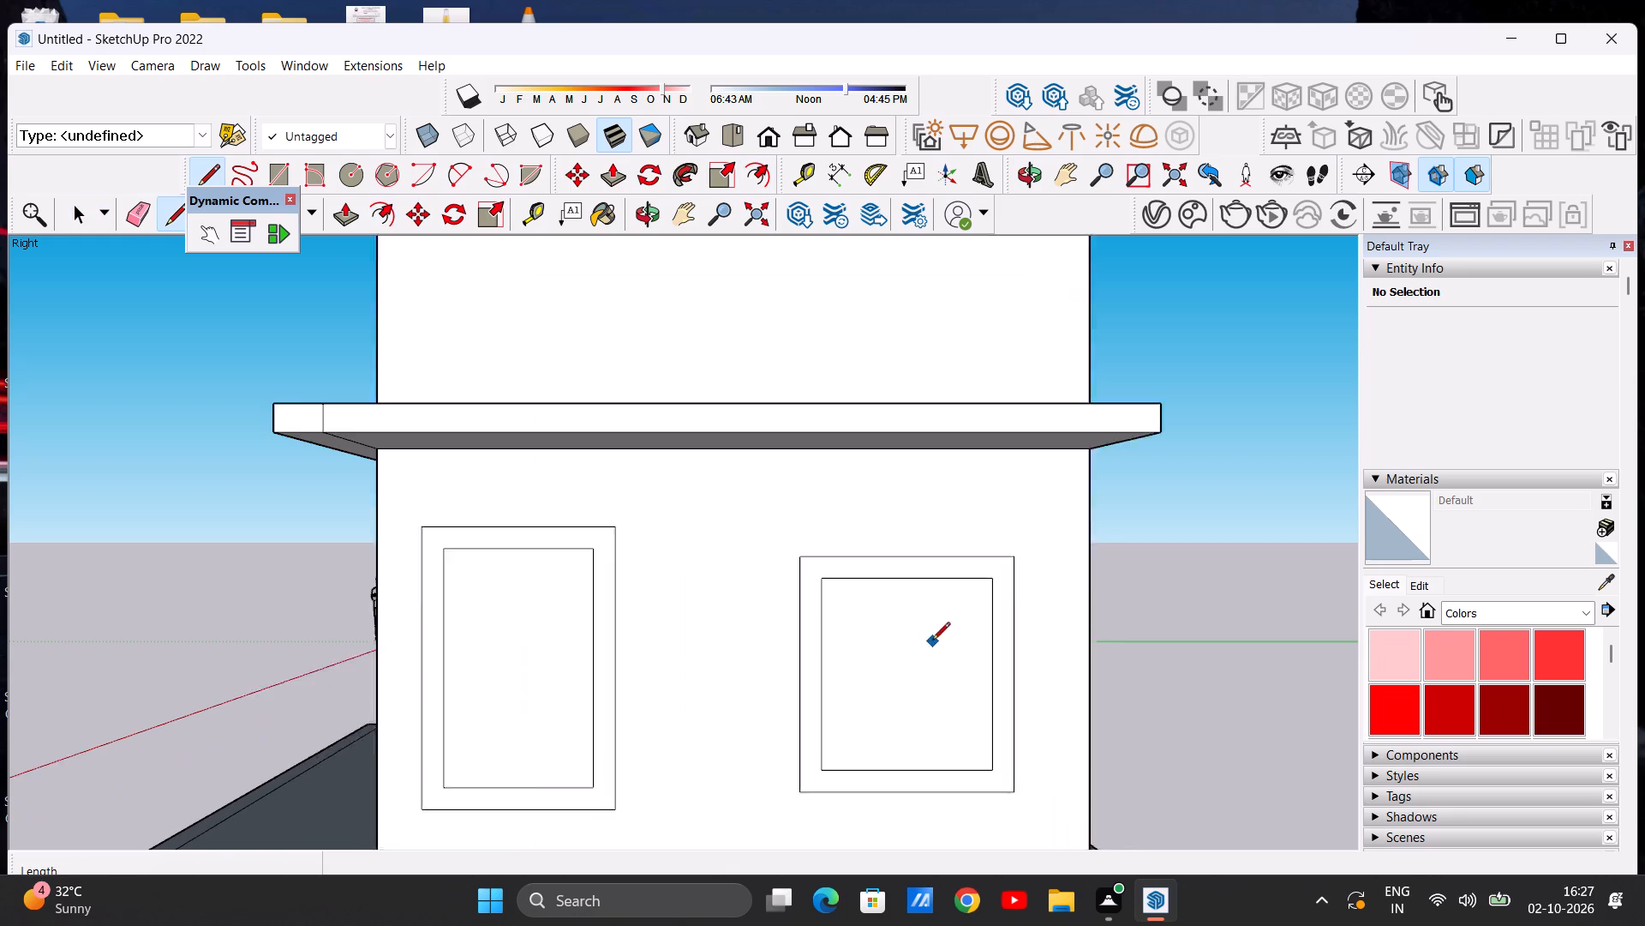
scroll(932, 641, "up", 3)
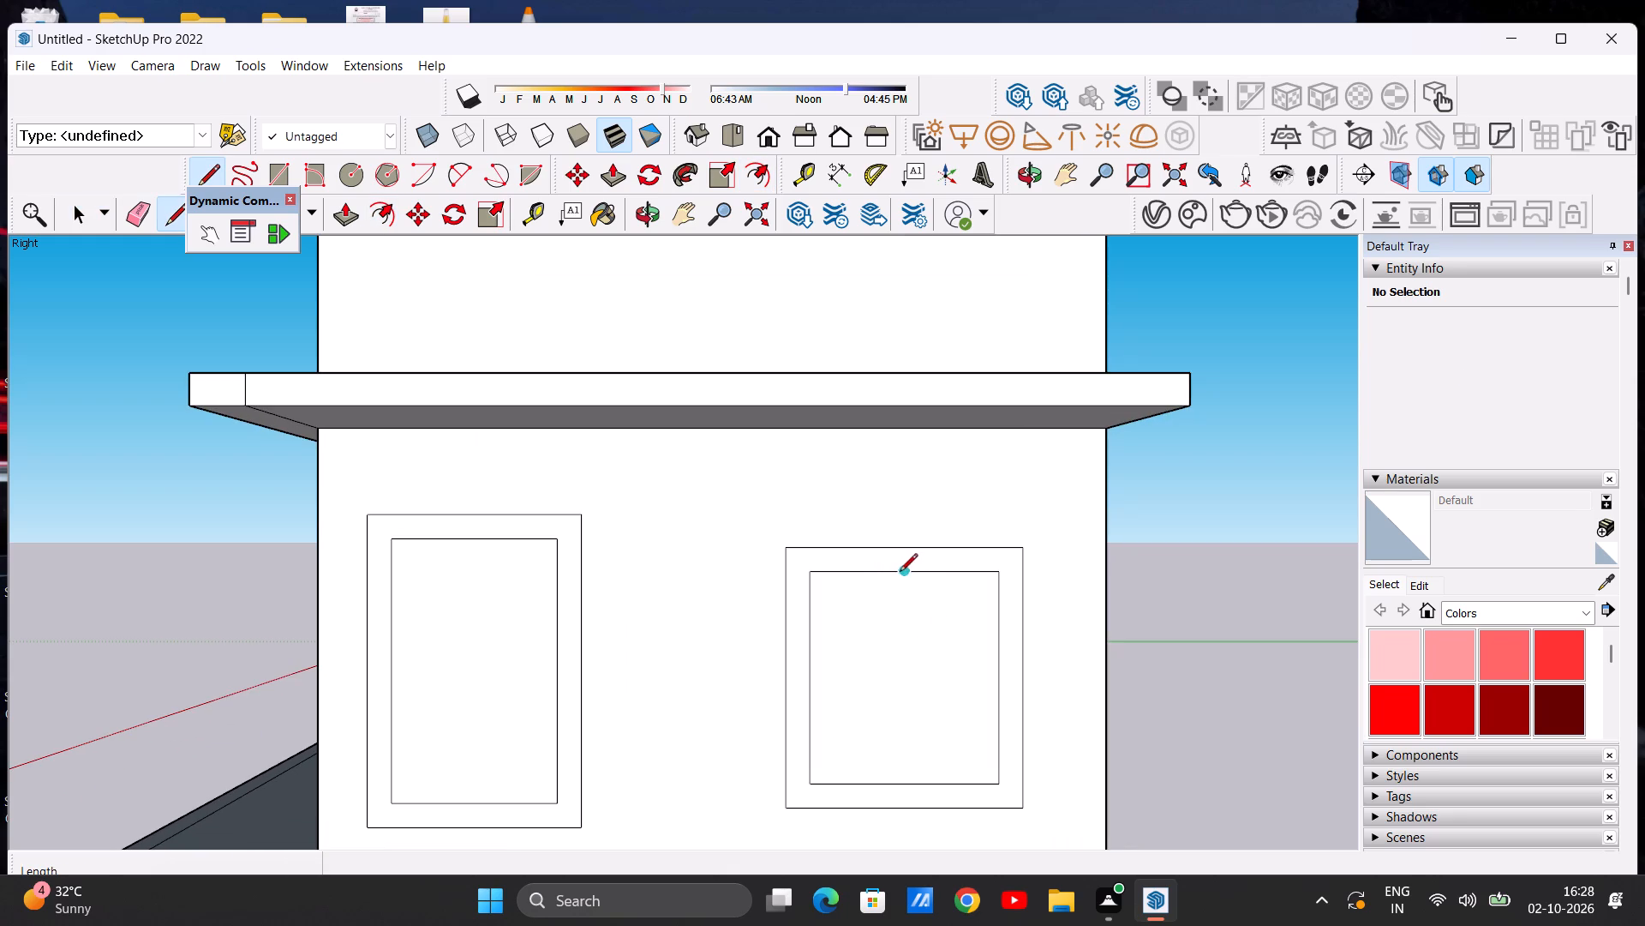
left_click(892, 574)
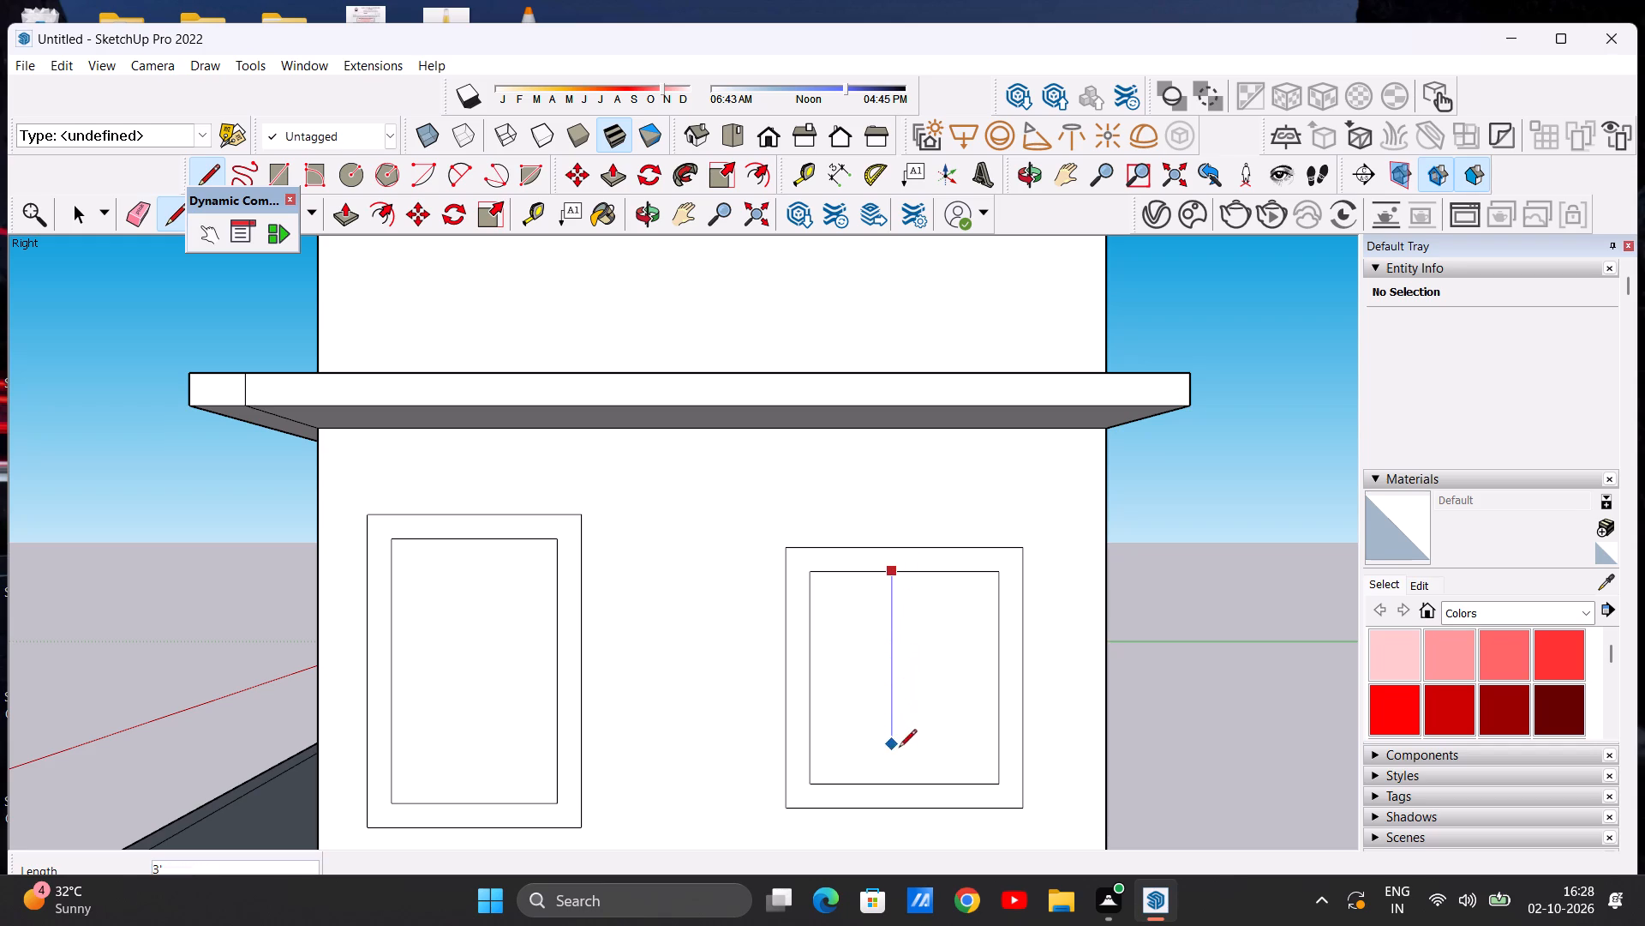
left_click(891, 779)
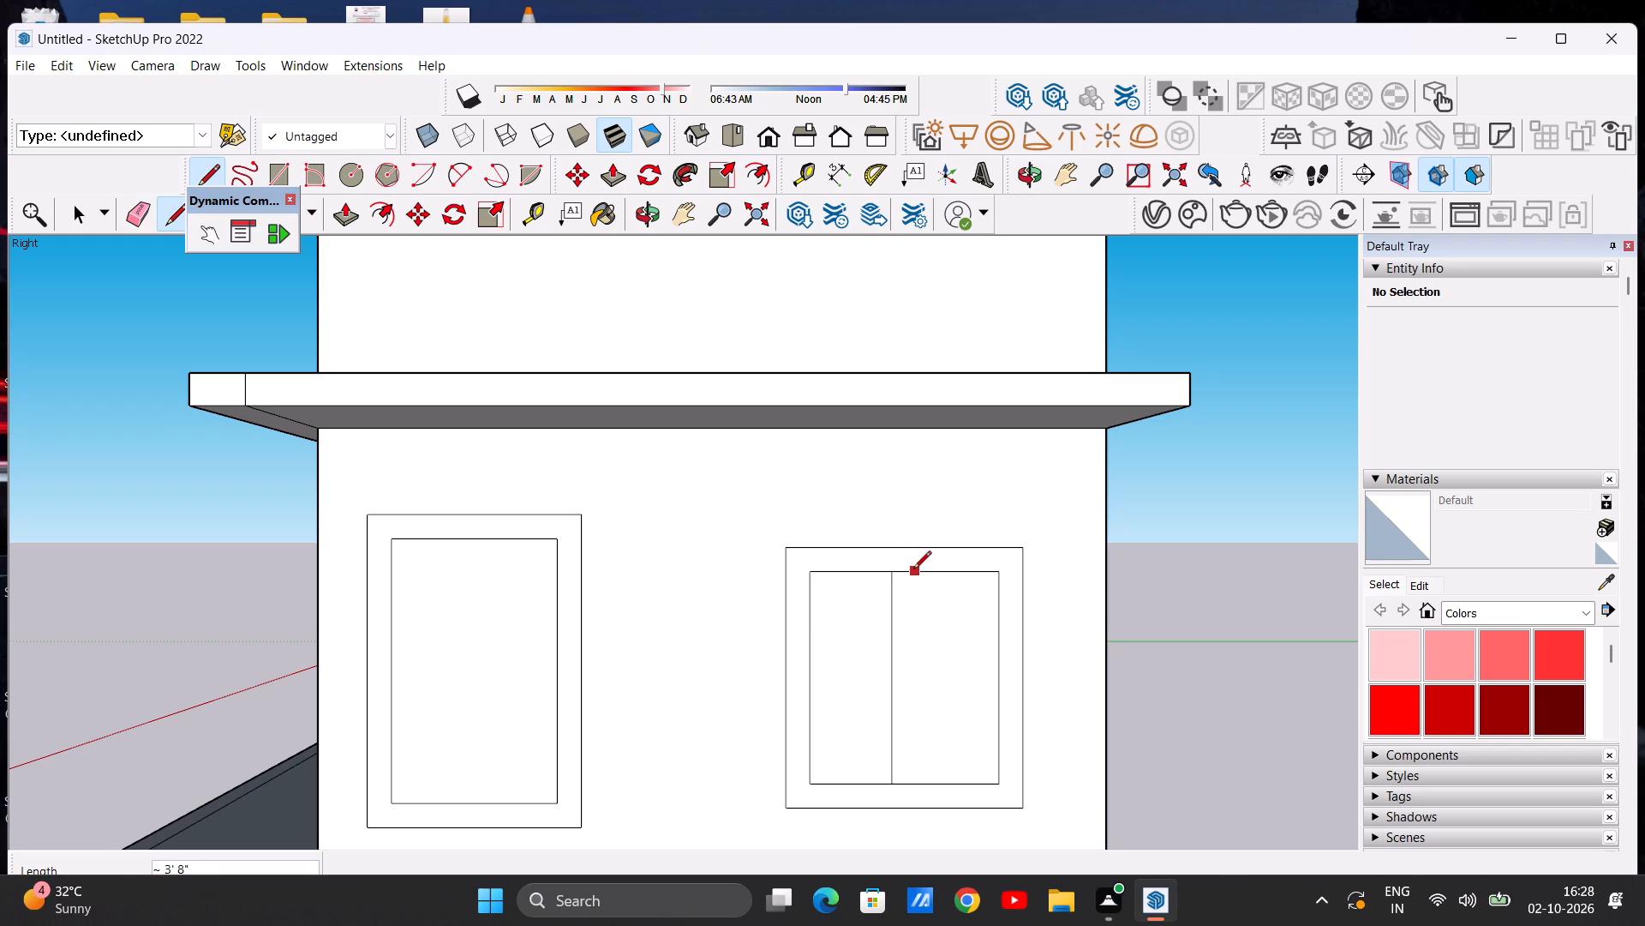
left_click(913, 570)
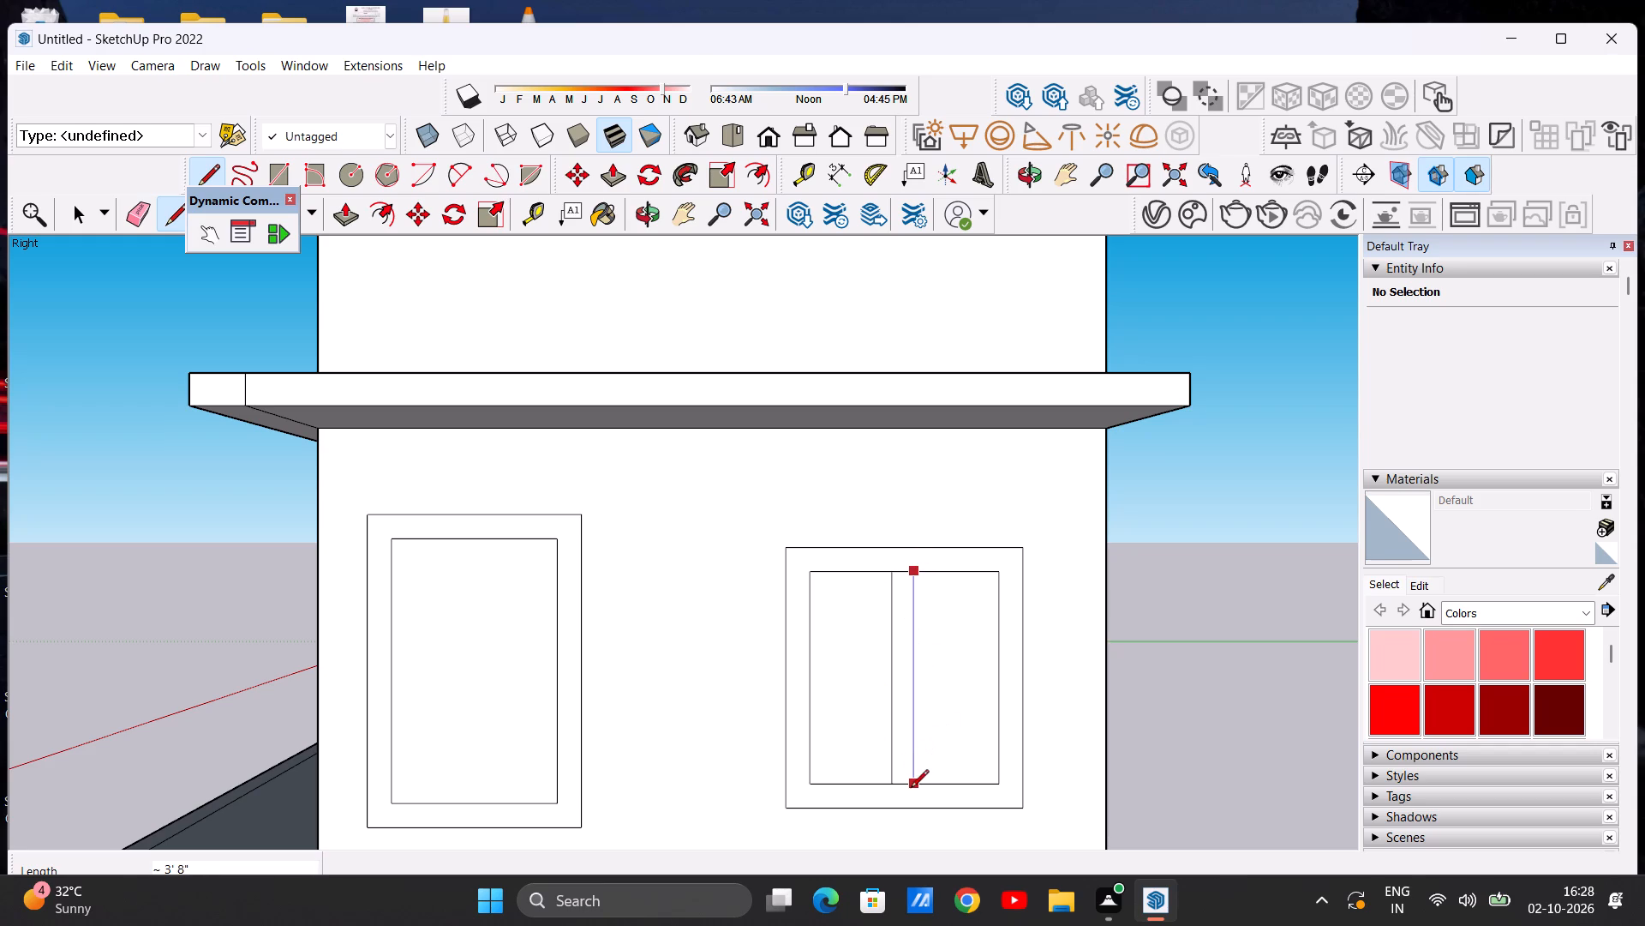
left_click(911, 789)
key("space")
Examine the house from the end wall around to the front, including the porch, tall front wall and slab overhang.
scroll(912, 705, "down", 14)
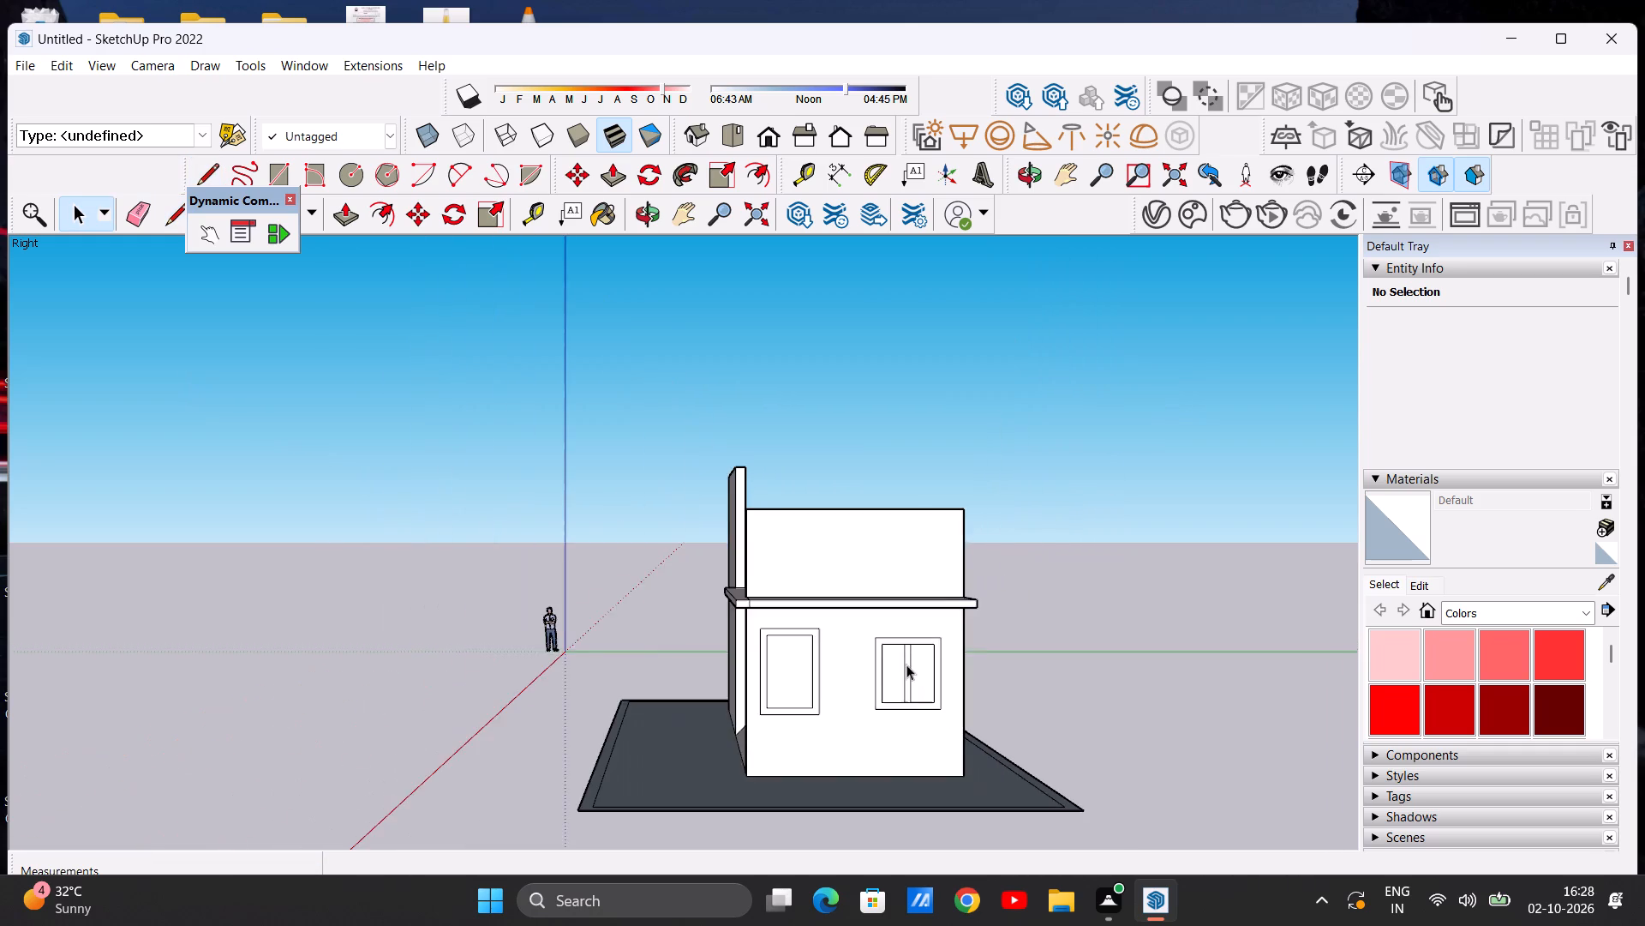
scroll(885, 704, "up", 4)
scroll(885, 704, "down", 6)
middle_click_drag(841, 683, 858, 761)
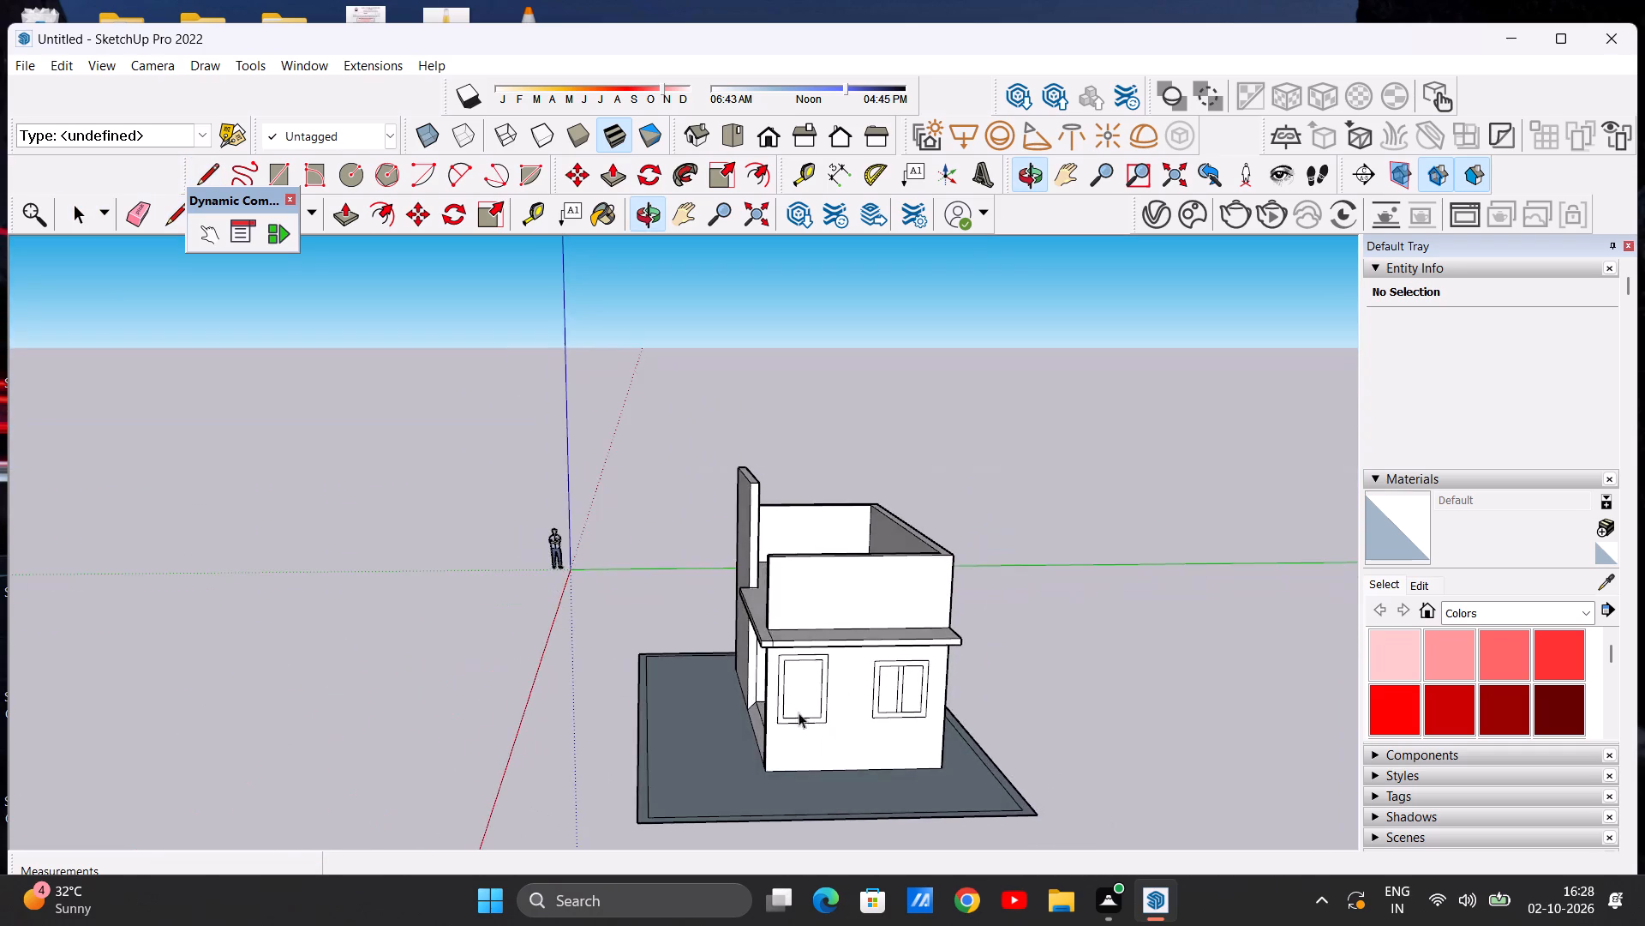
middle_click_drag(710, 707, 1000, 700)
middle_click_drag(730, 693, 1018, 590)
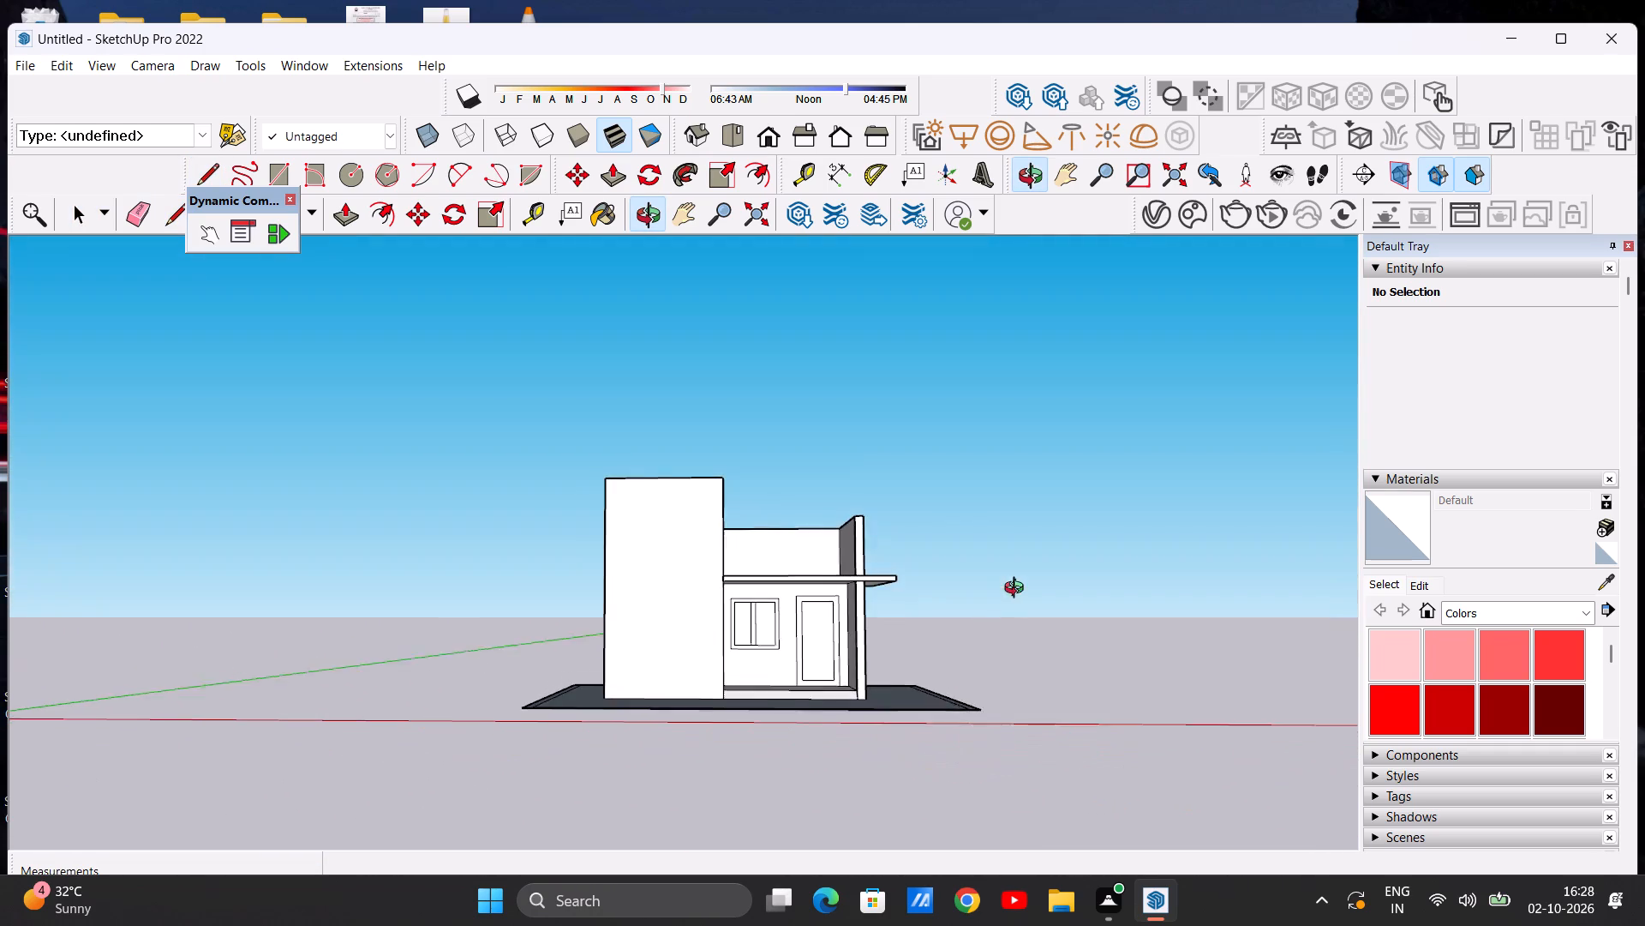
middle_click_drag(1018, 590, 1017, 590)
middle_click_drag(1017, 616, 1015, 676)
scroll(721, 614, "up", 4)
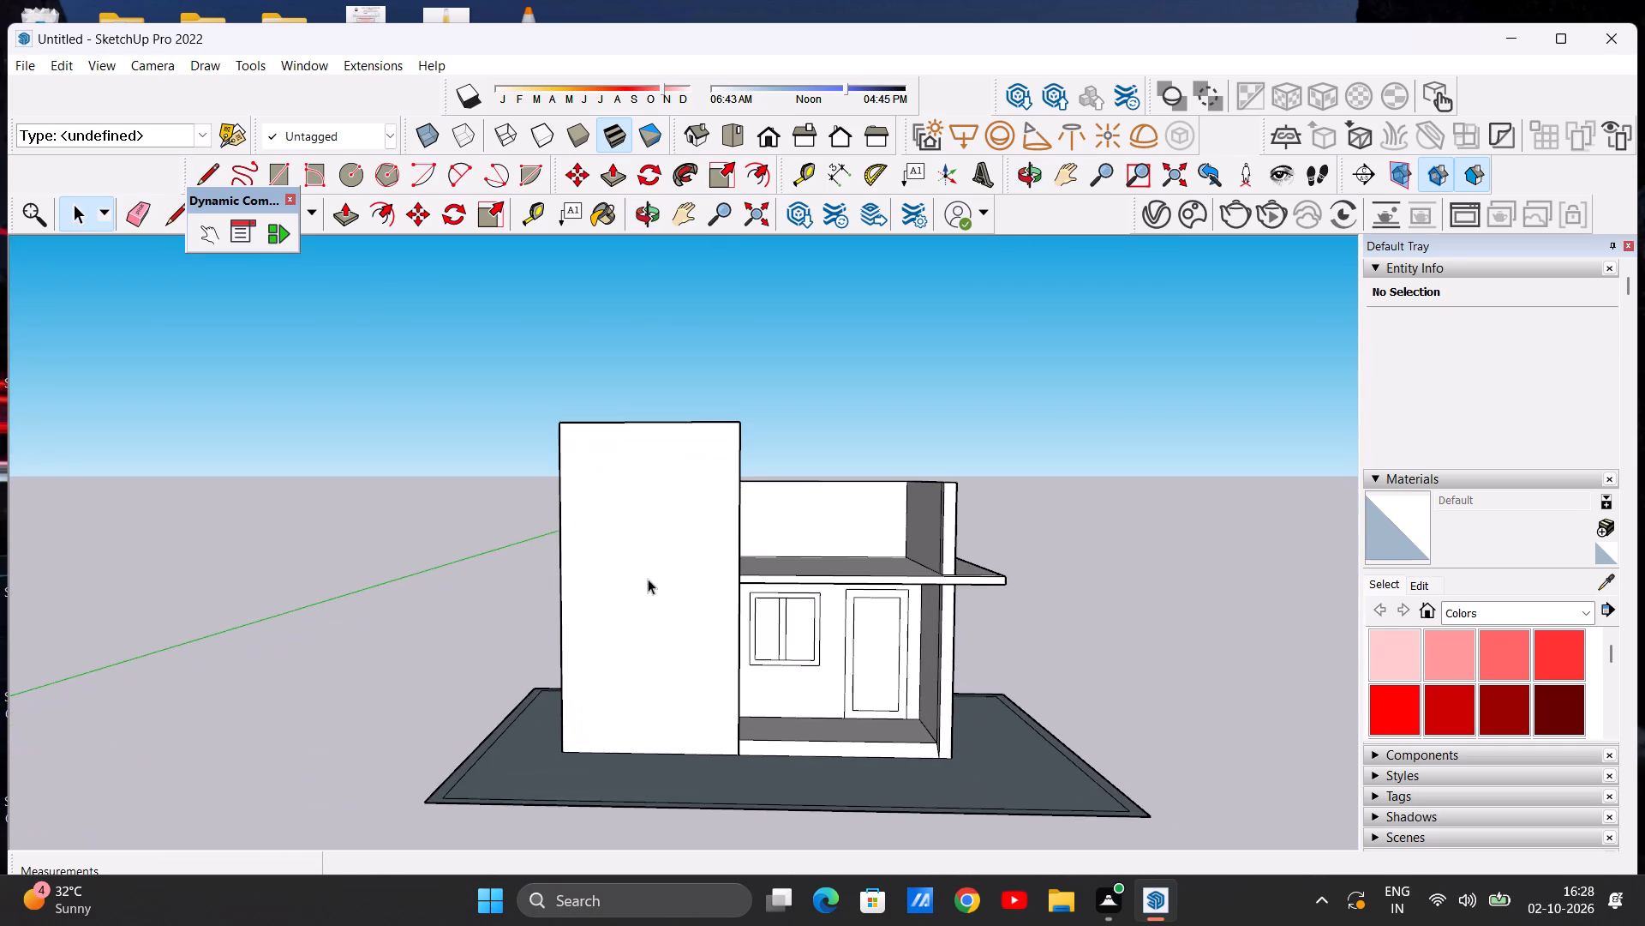
scroll(643, 596, "down", 3)
scroll(660, 567, "up", 6)
scroll(661, 570, "down", 4)
scroll(720, 603, "up", 2)
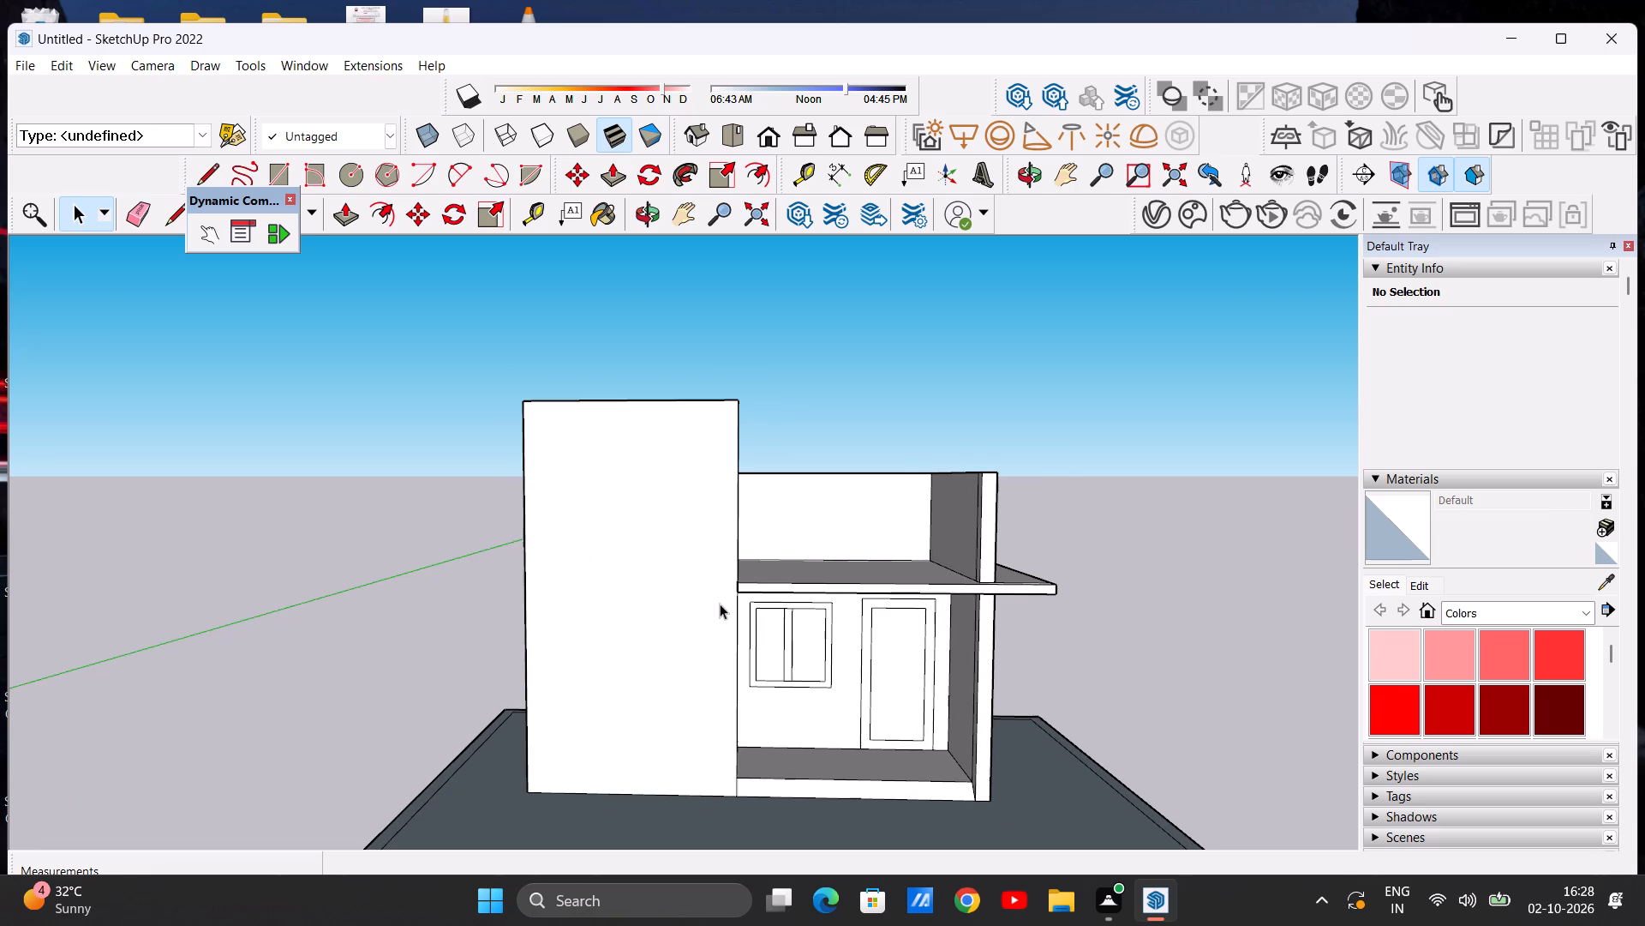
scroll(720, 604, "up", 1)
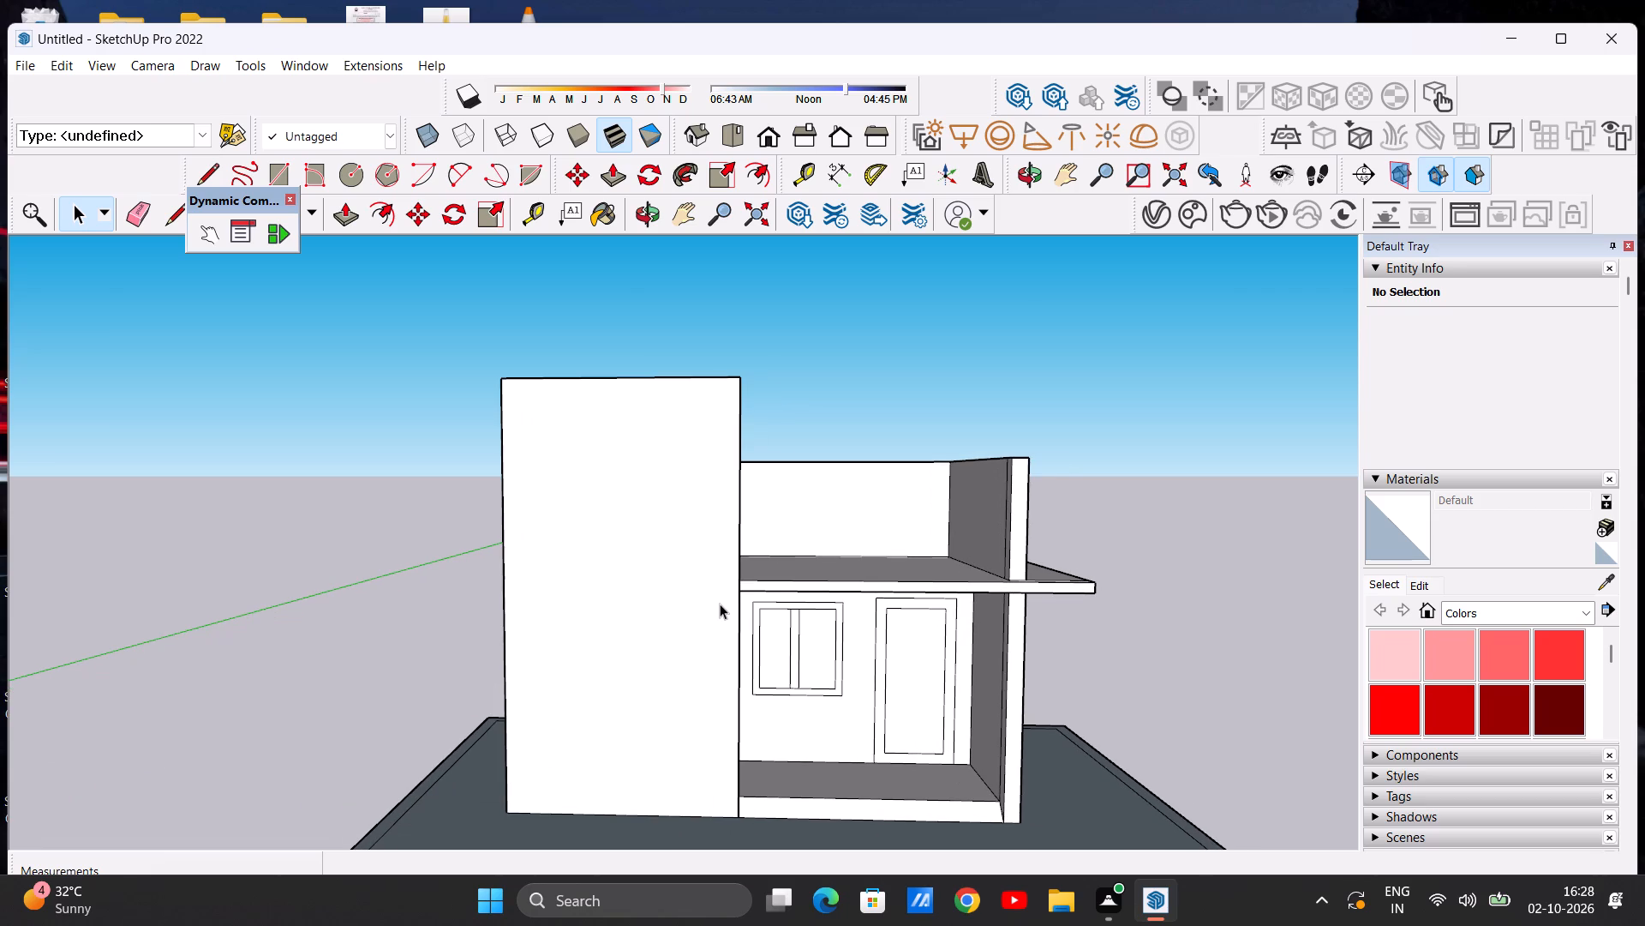
scroll(720, 604, "down", 1)
Draw a line about 12' 2" long across the slab top, from the tall front wall to the end wall's inner corner, separating the front overhang.
middle_click_drag(830, 574, 840, 739)
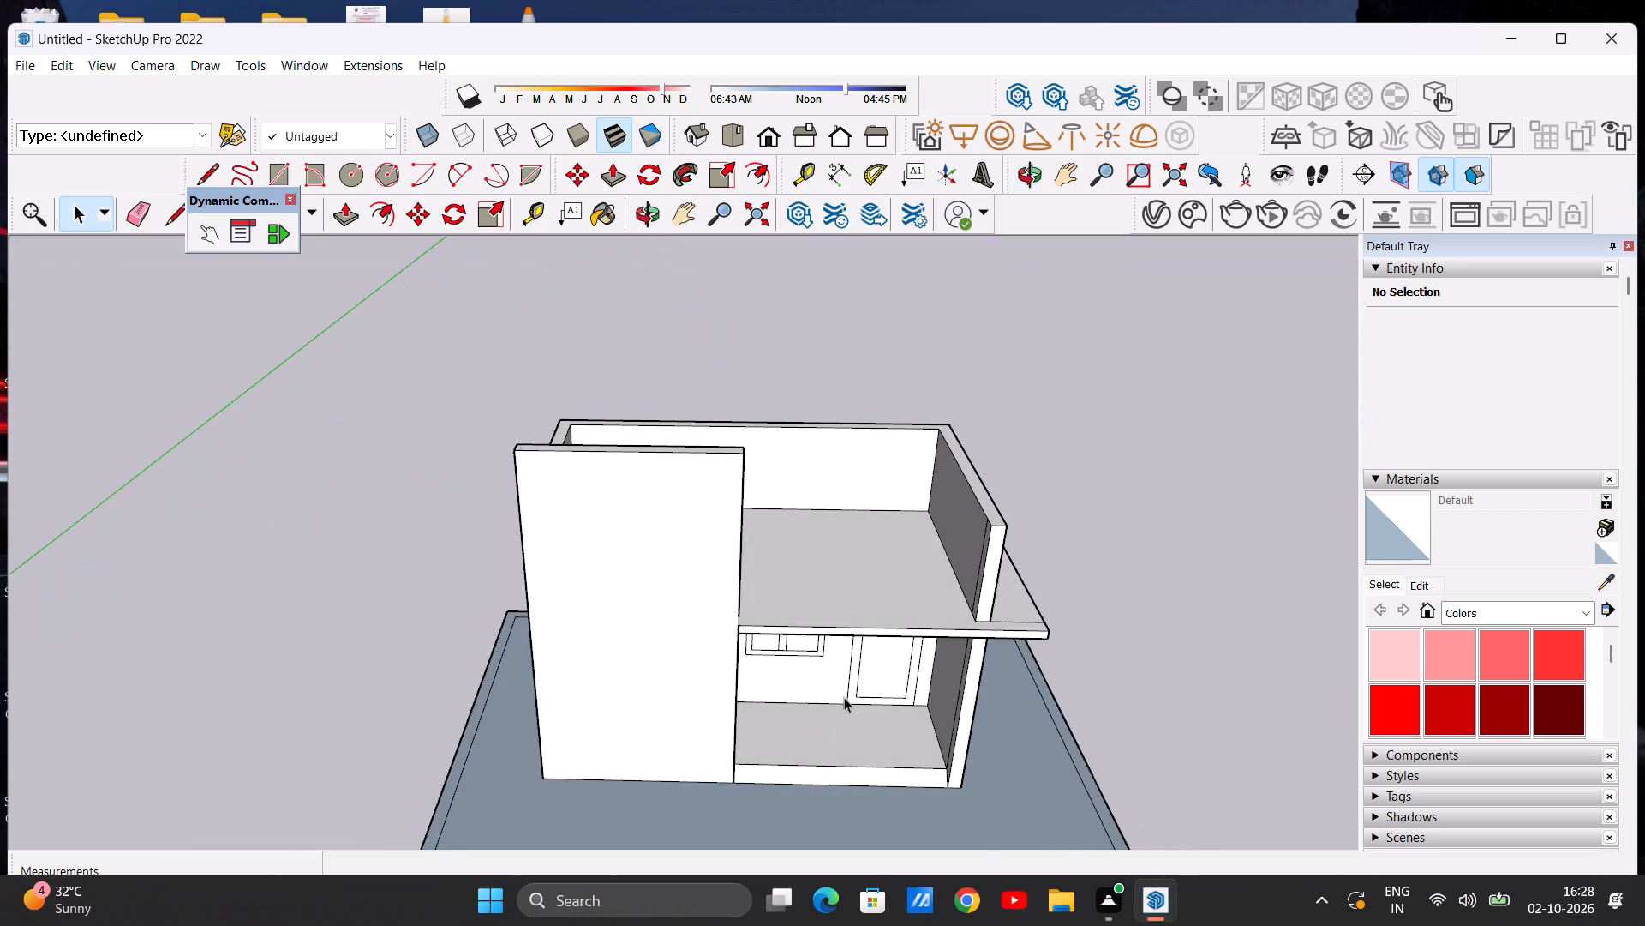
scroll(920, 595, "up", 5)
middle_click_drag(891, 604, 894, 688)
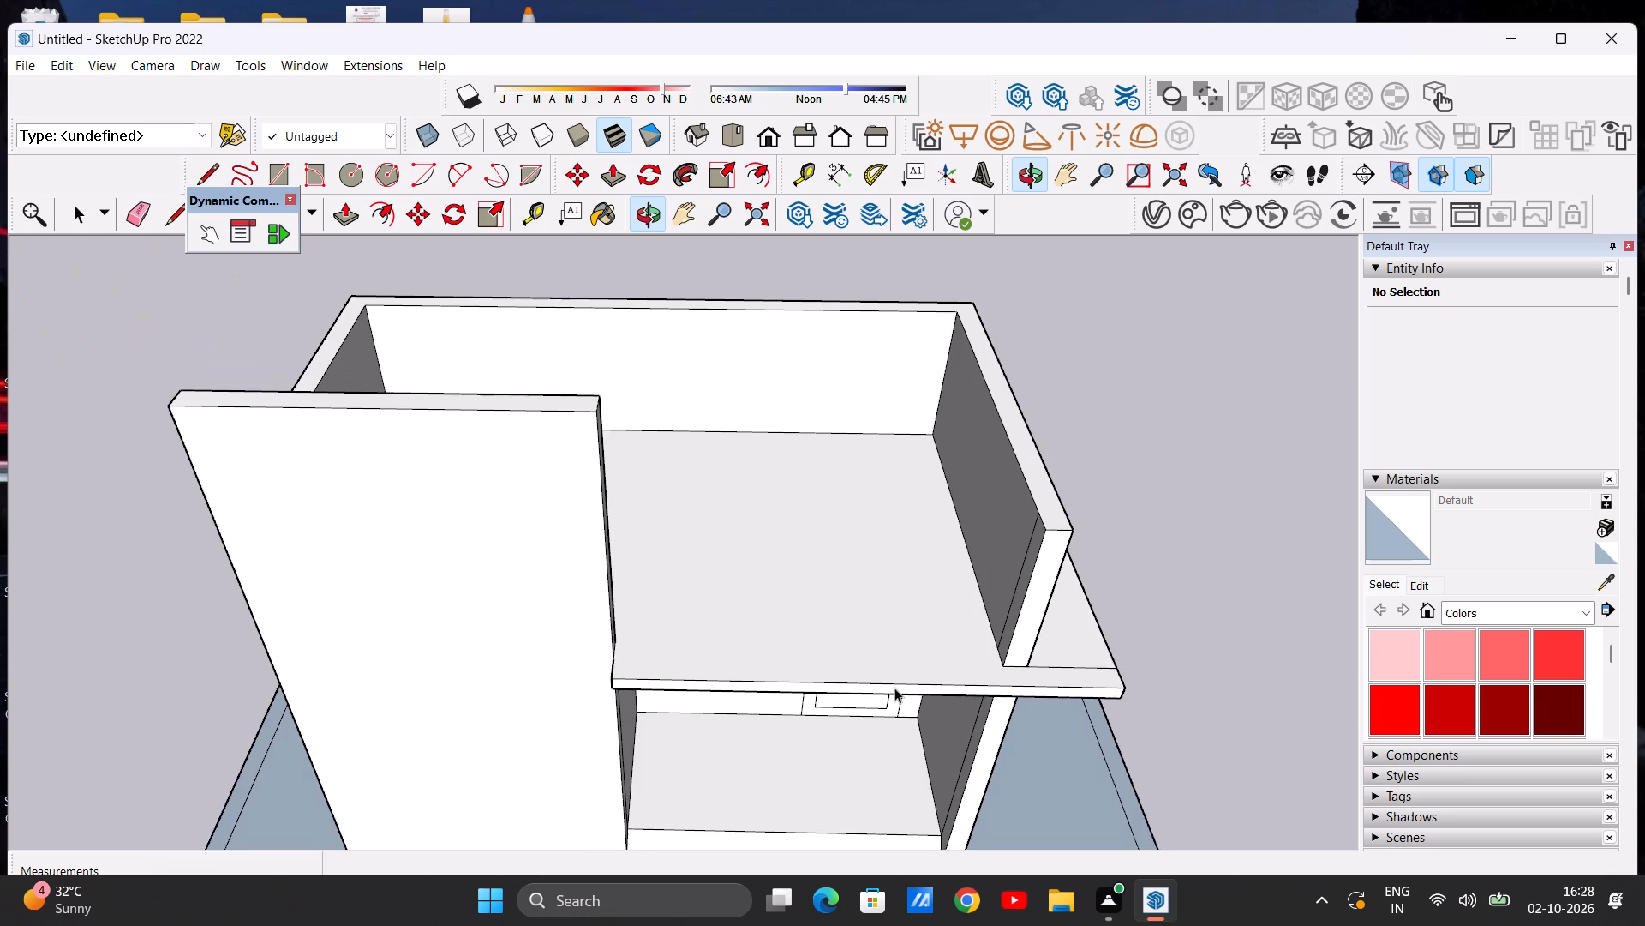
scroll(894, 688, "up", 1)
scroll(990, 684, "up", 3)
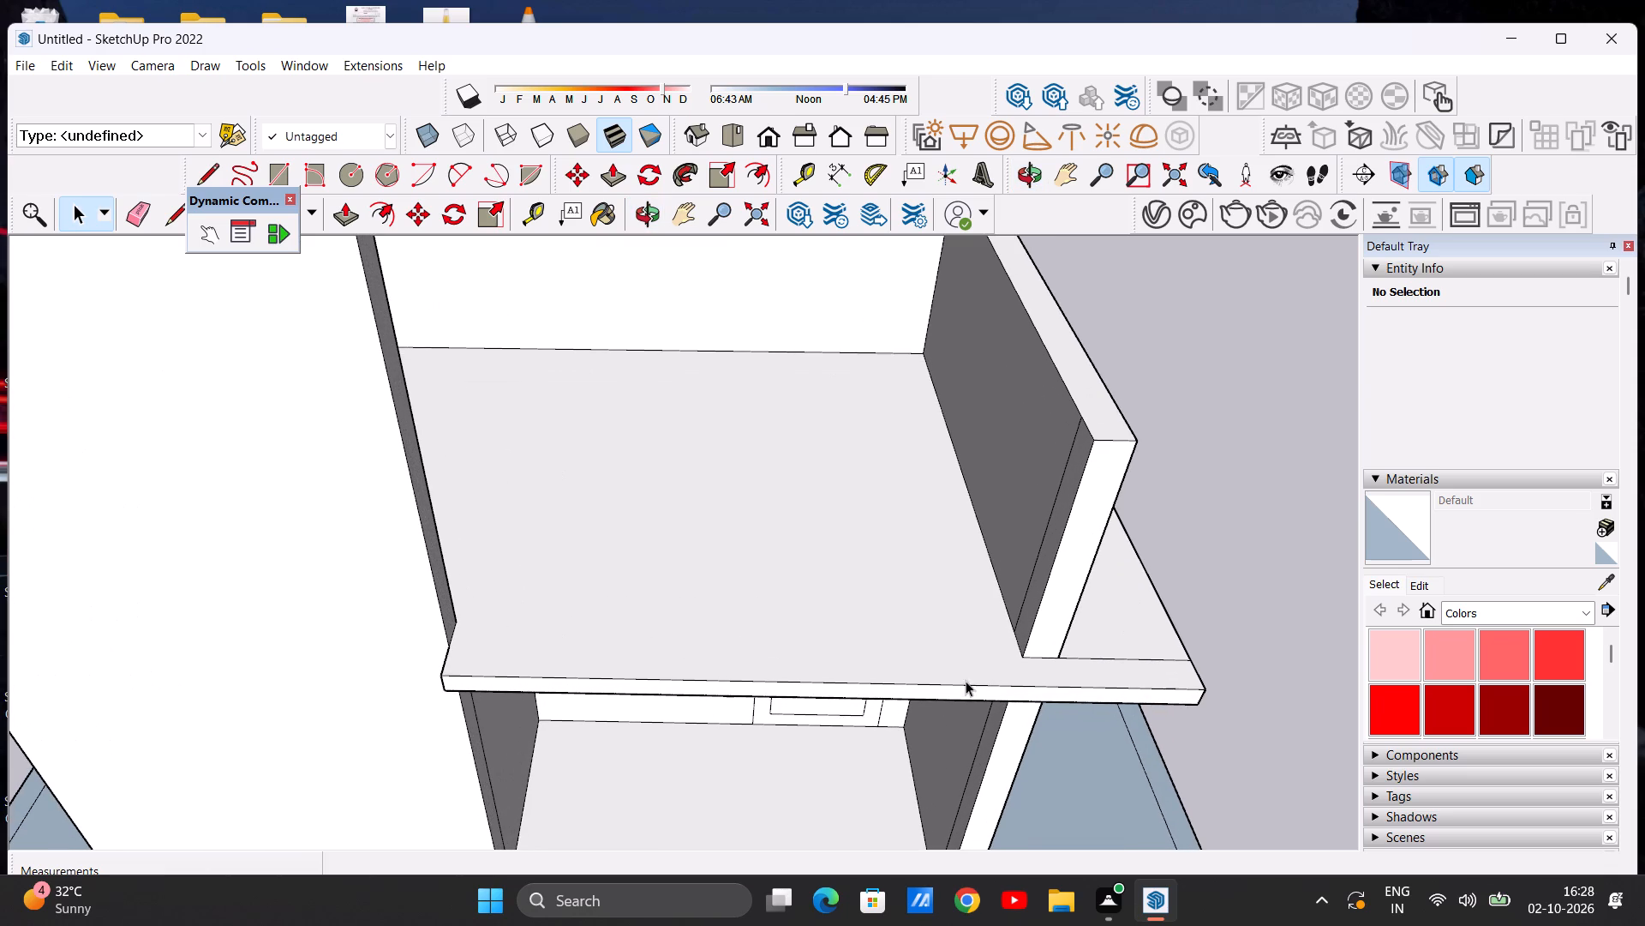
key("l")
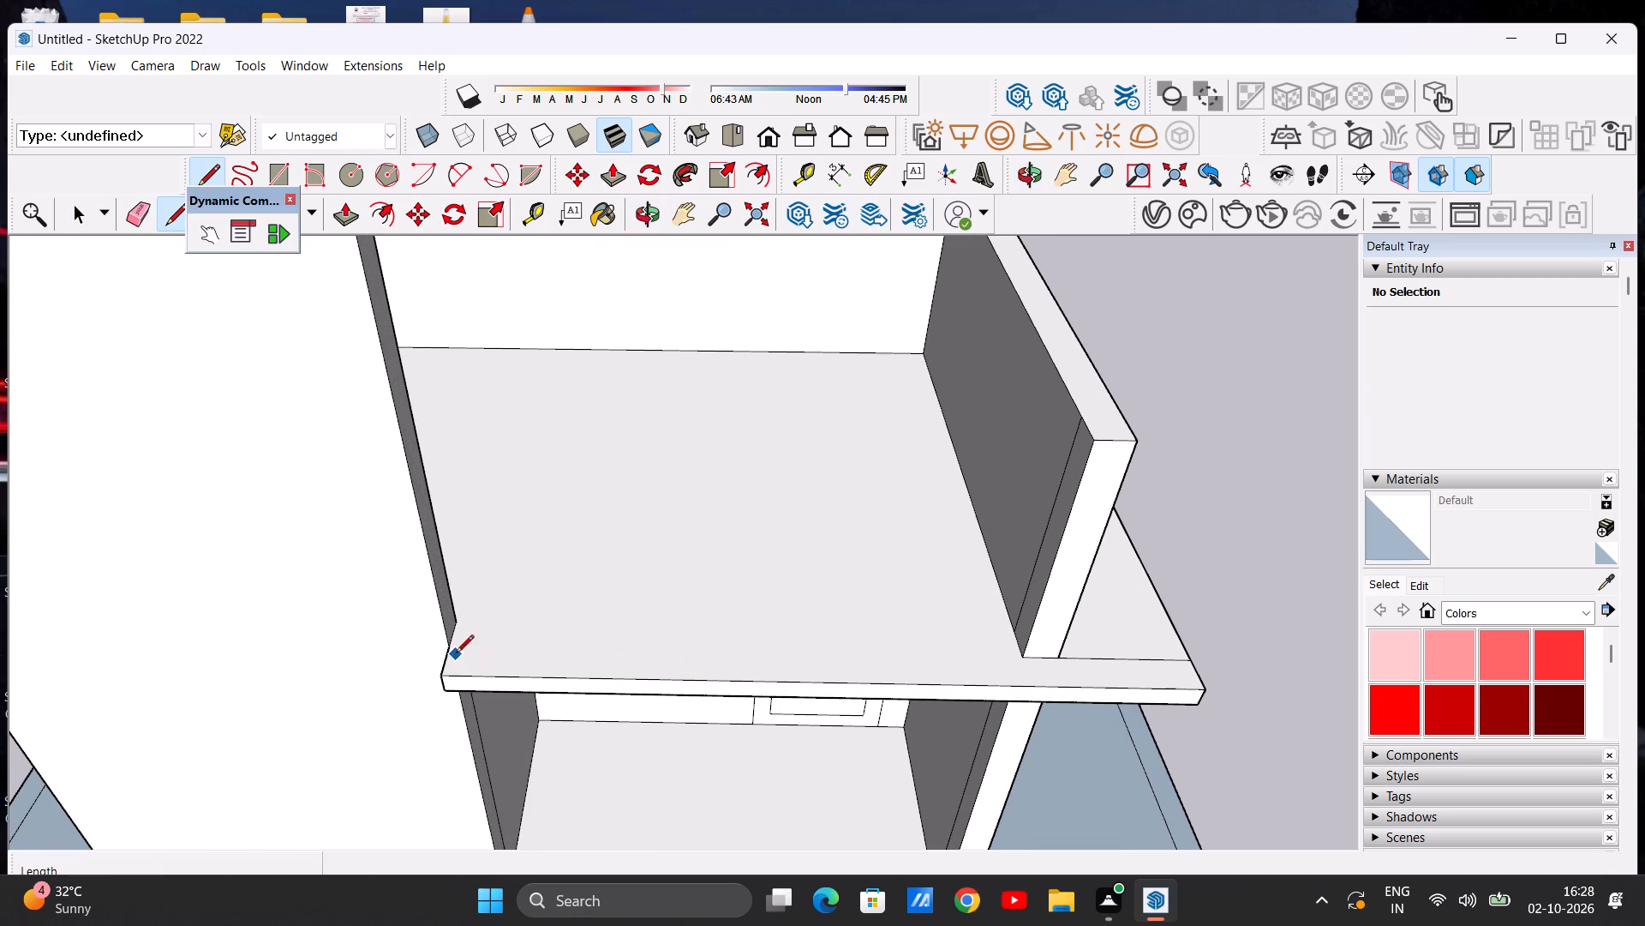
left_click(450, 647)
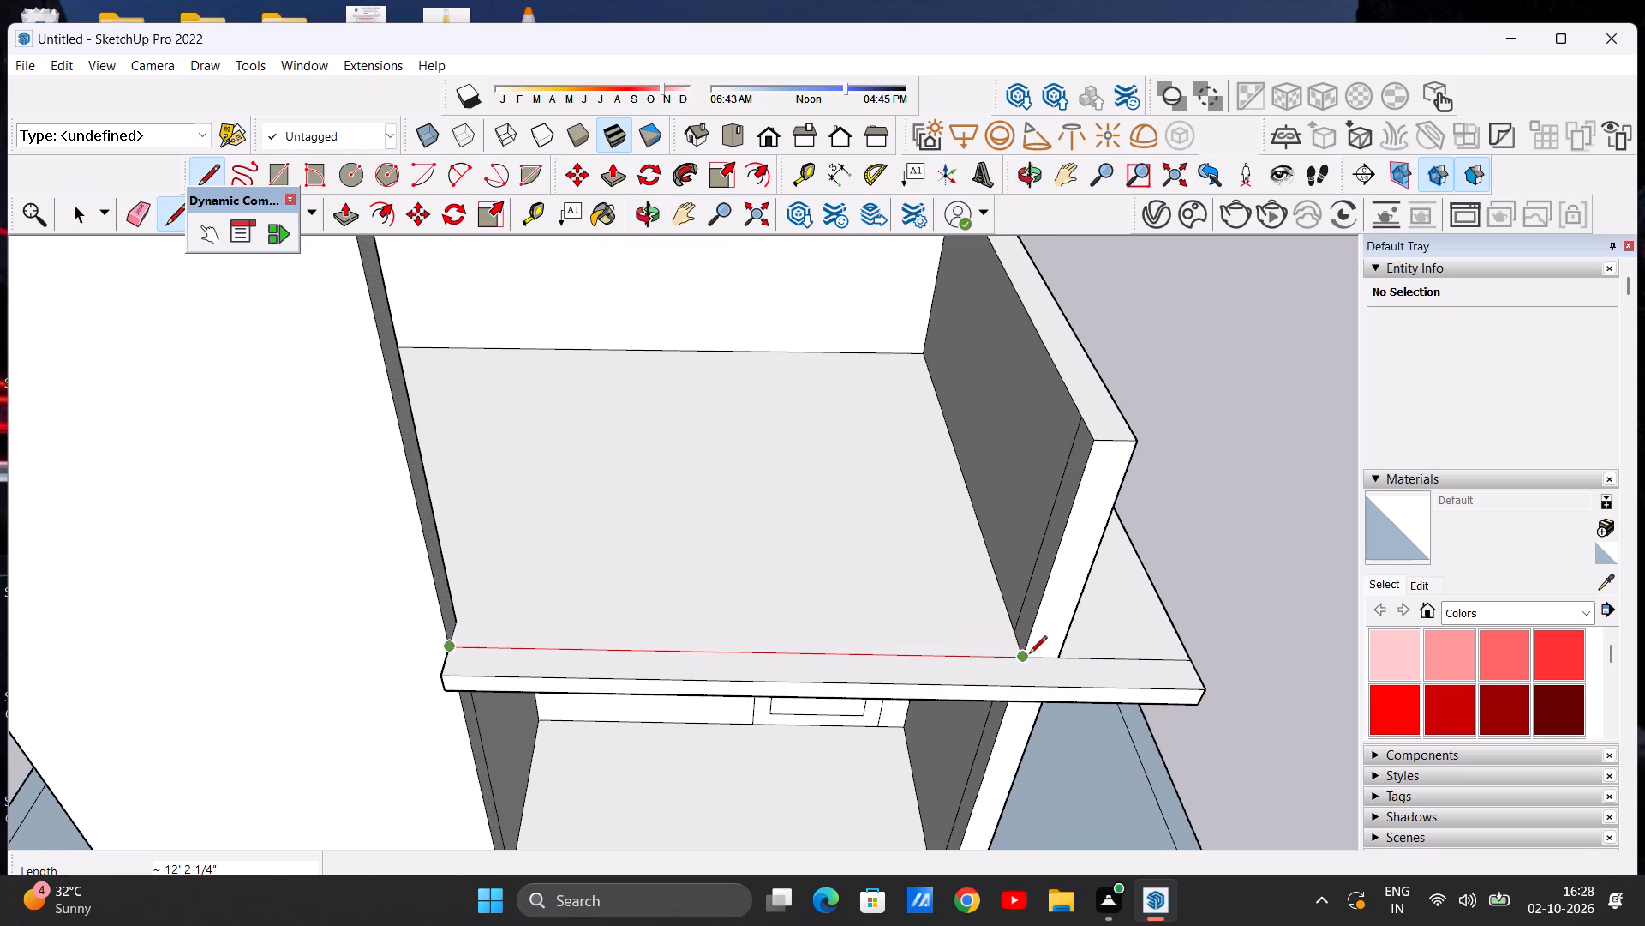
left_click(1027, 657)
key("space")
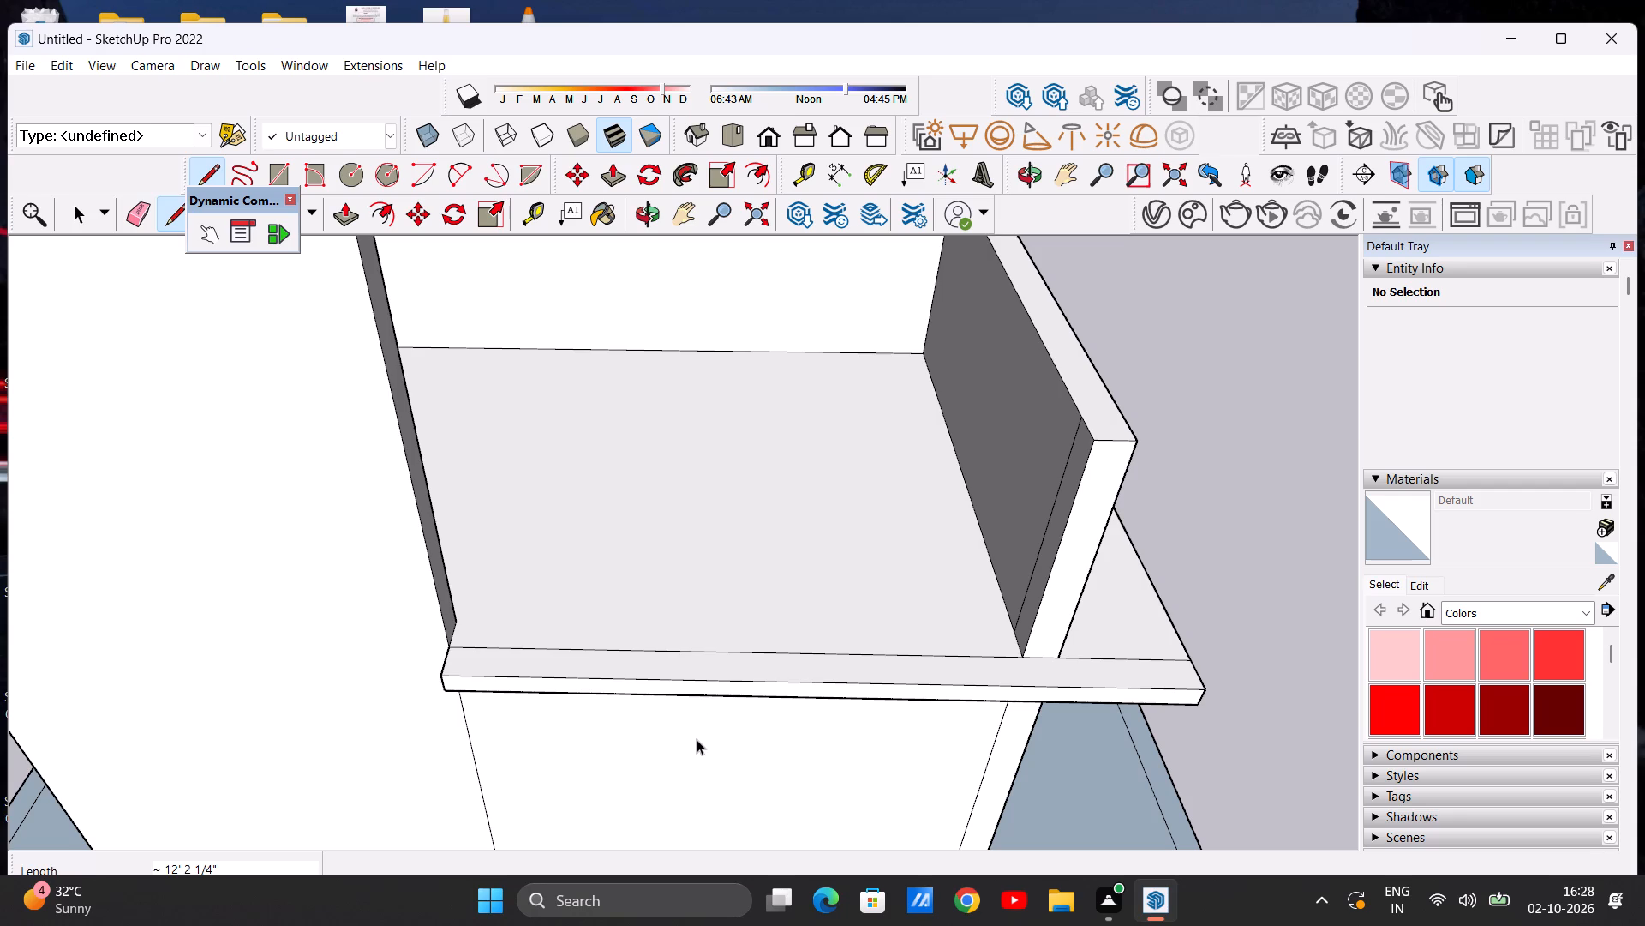
Delete the vertical face covering the front opening of the porch.
left_click(697, 739)
key("Delete")
Examine the upper slab, front overhang edge and porch opening from above the front.
scroll(633, 731, "down", 4)
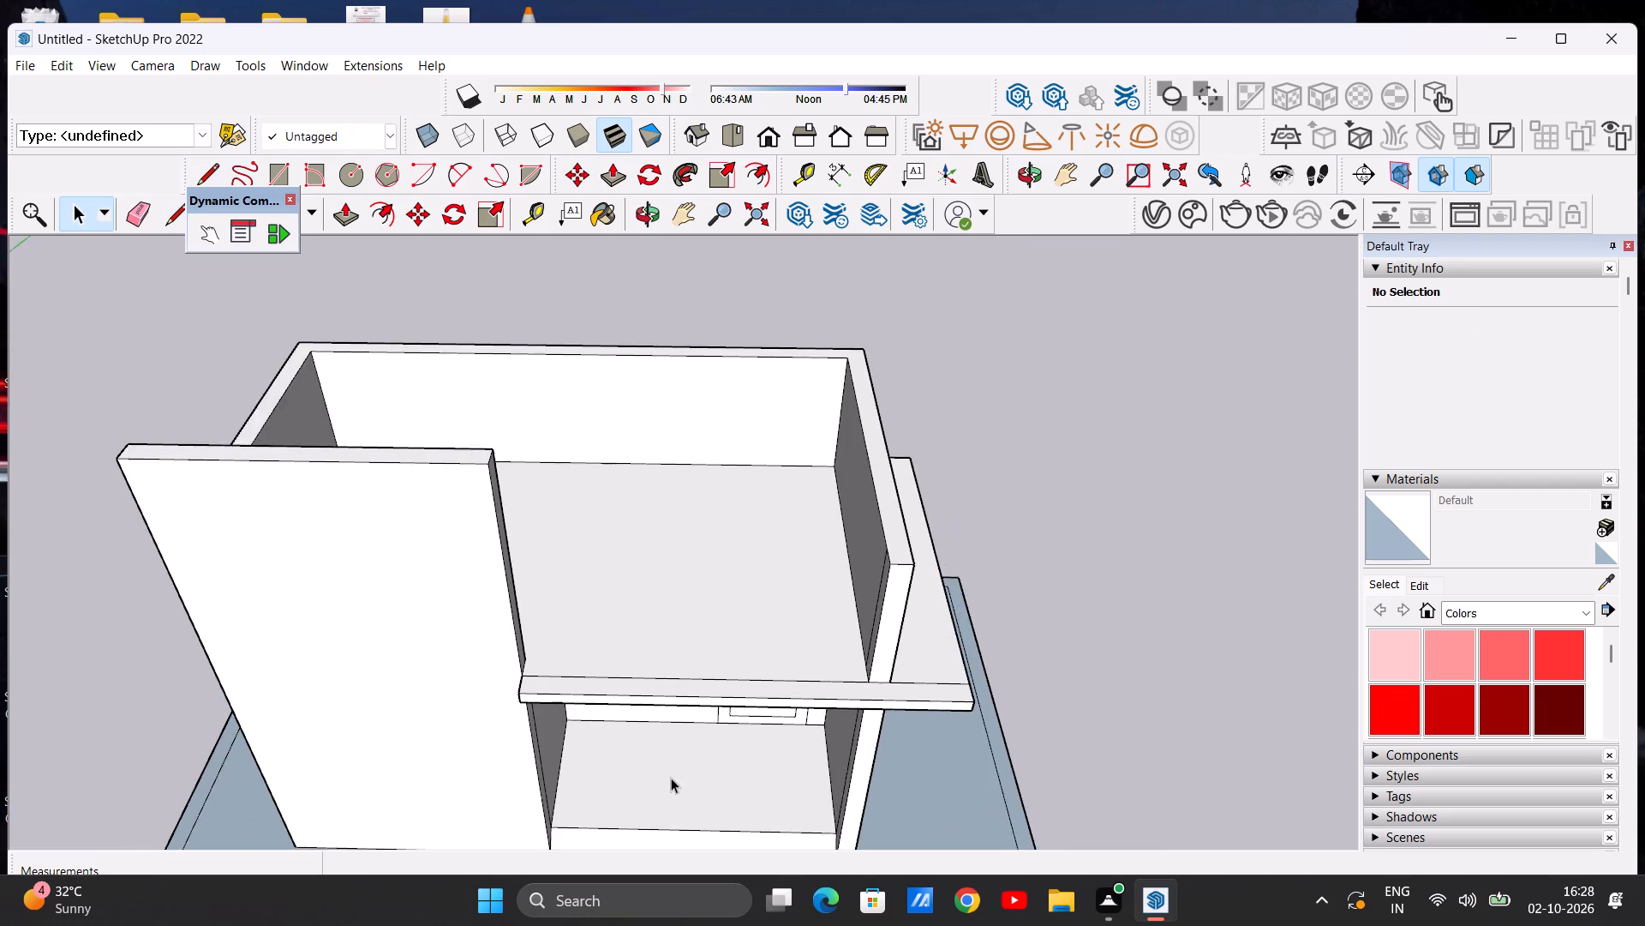
middle_click_drag(670, 778, 674, 704)
scroll(680, 707, "down", 2)
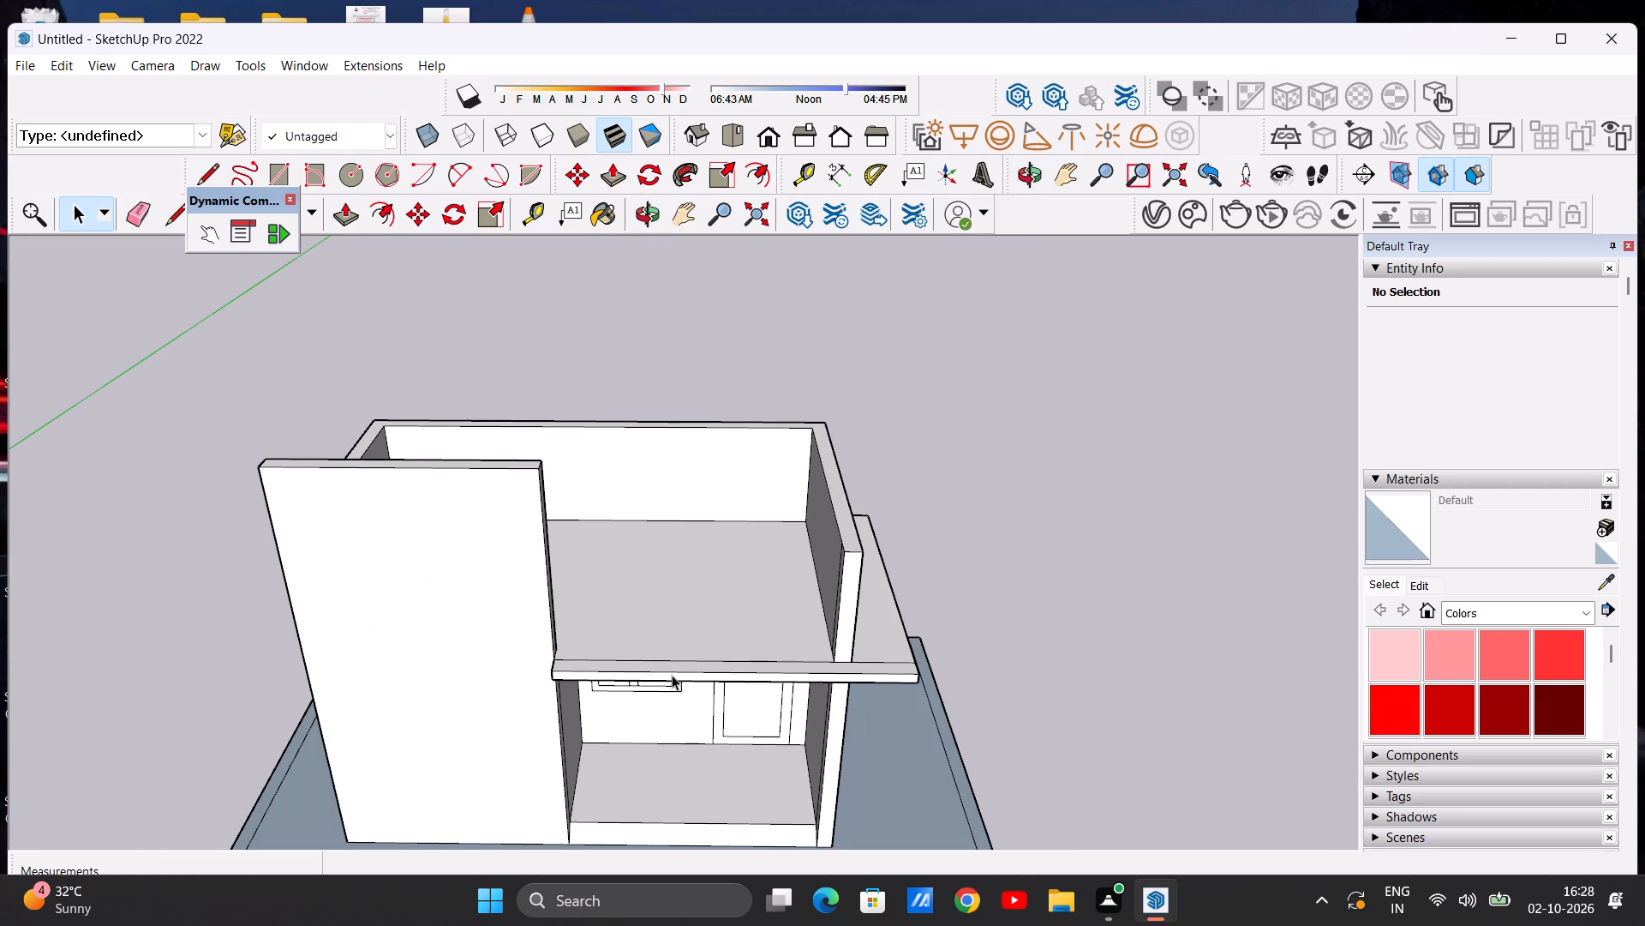
scroll(666, 600, "down", 5)
scroll(634, 643, "up", 8)
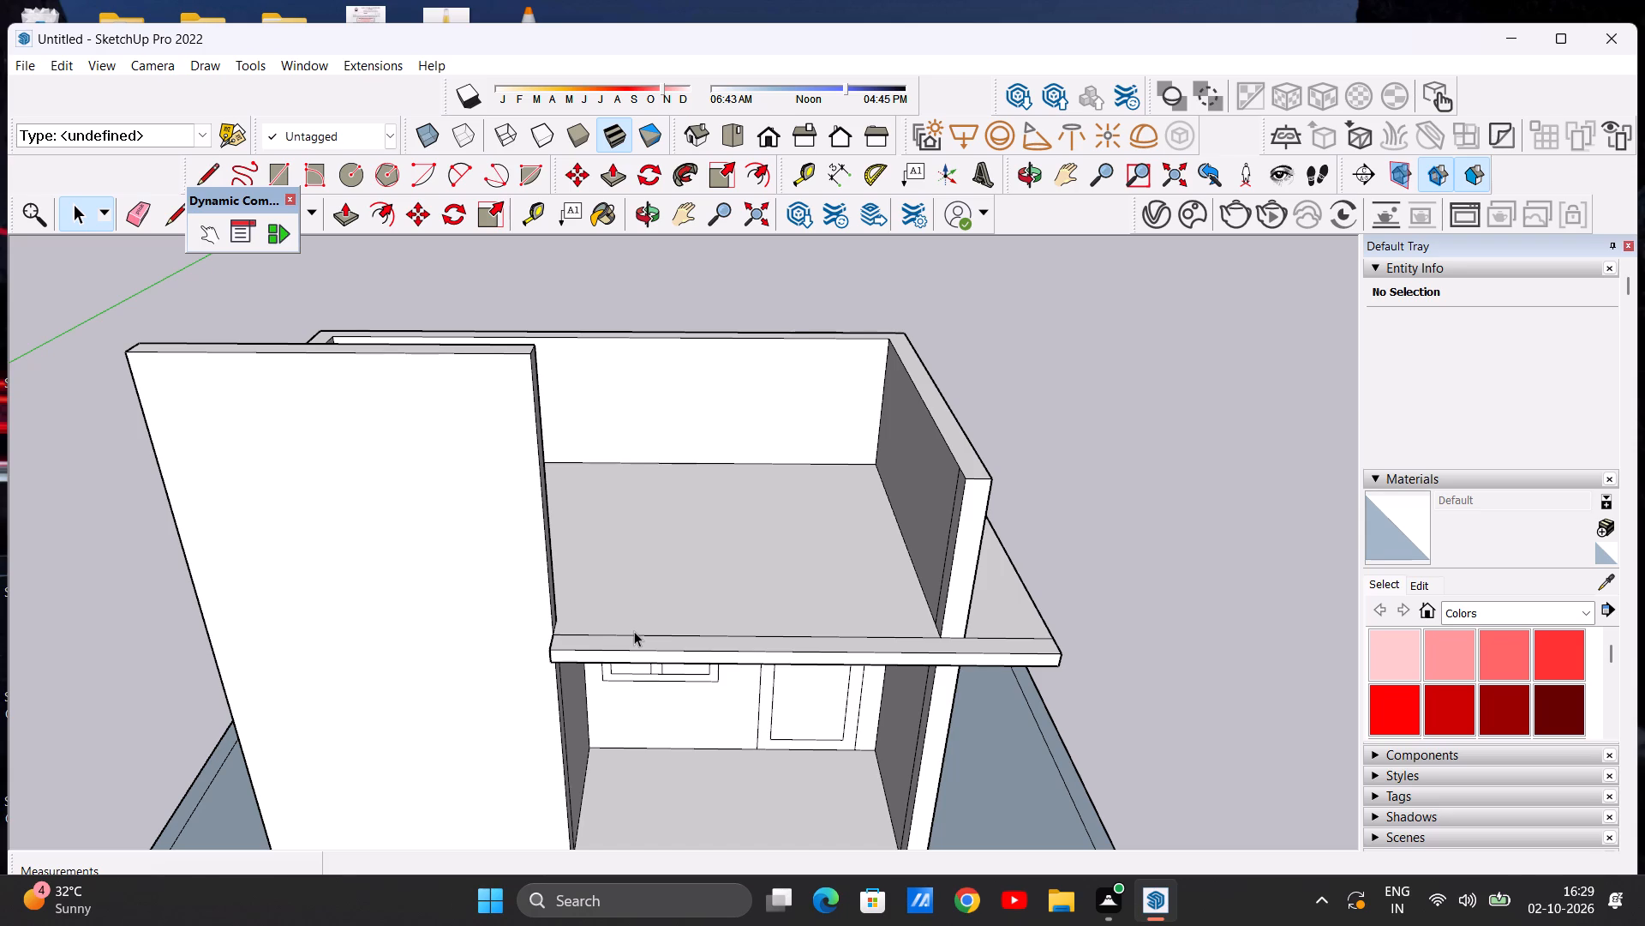
scroll(668, 622, "down", 3)
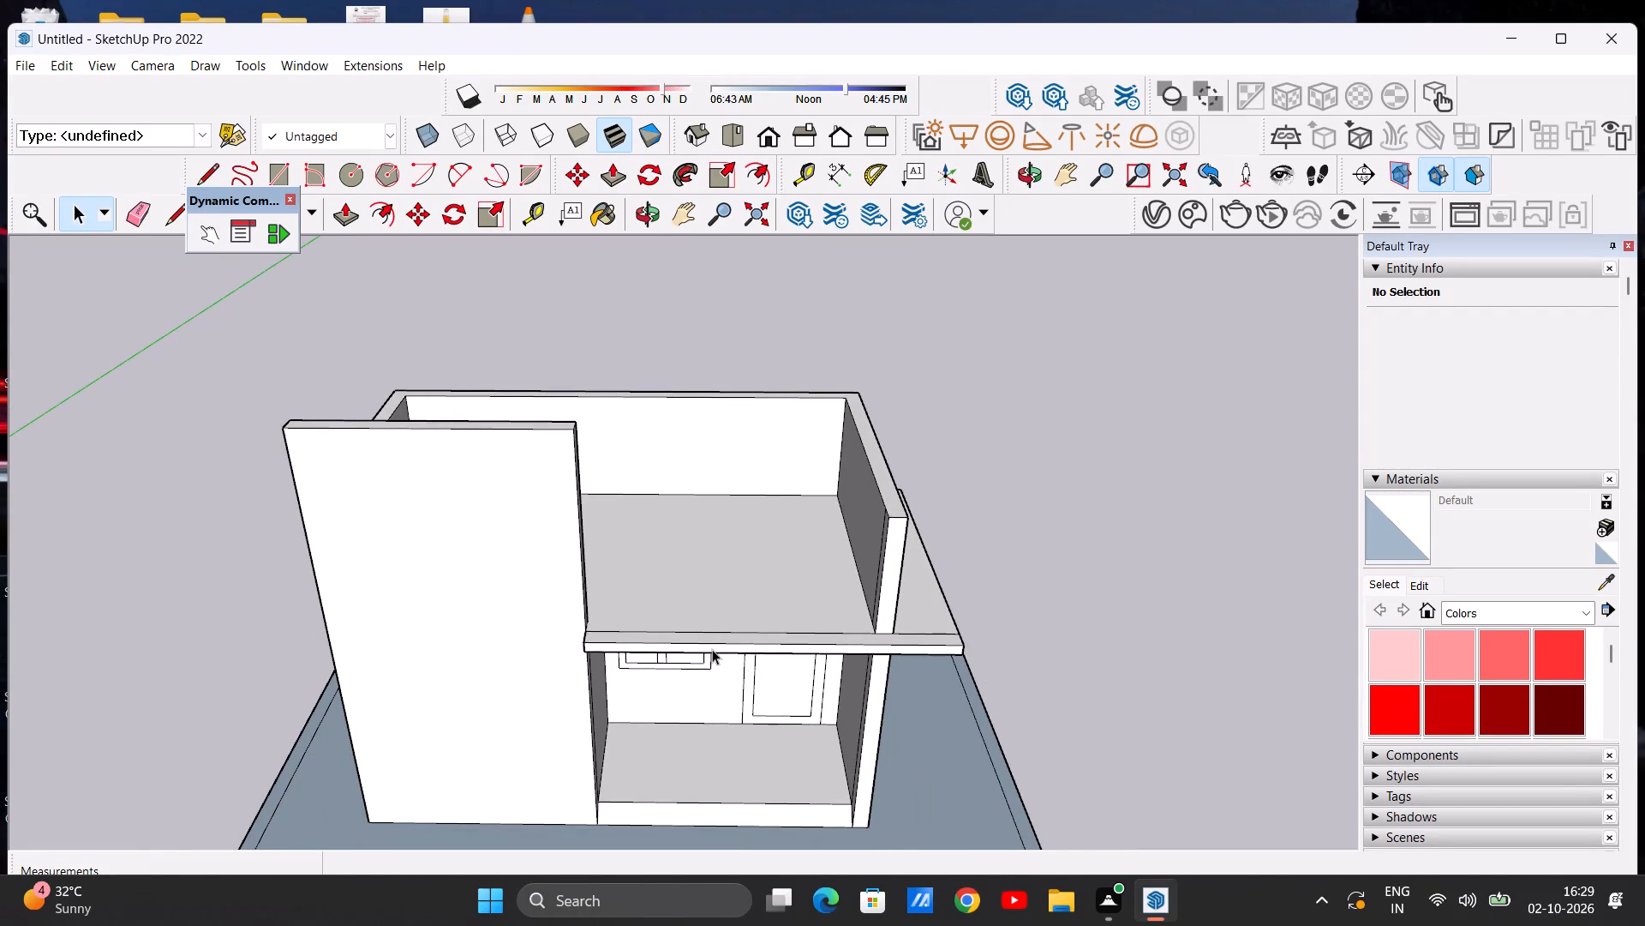
middle_click_drag(640, 663, 664, 704)
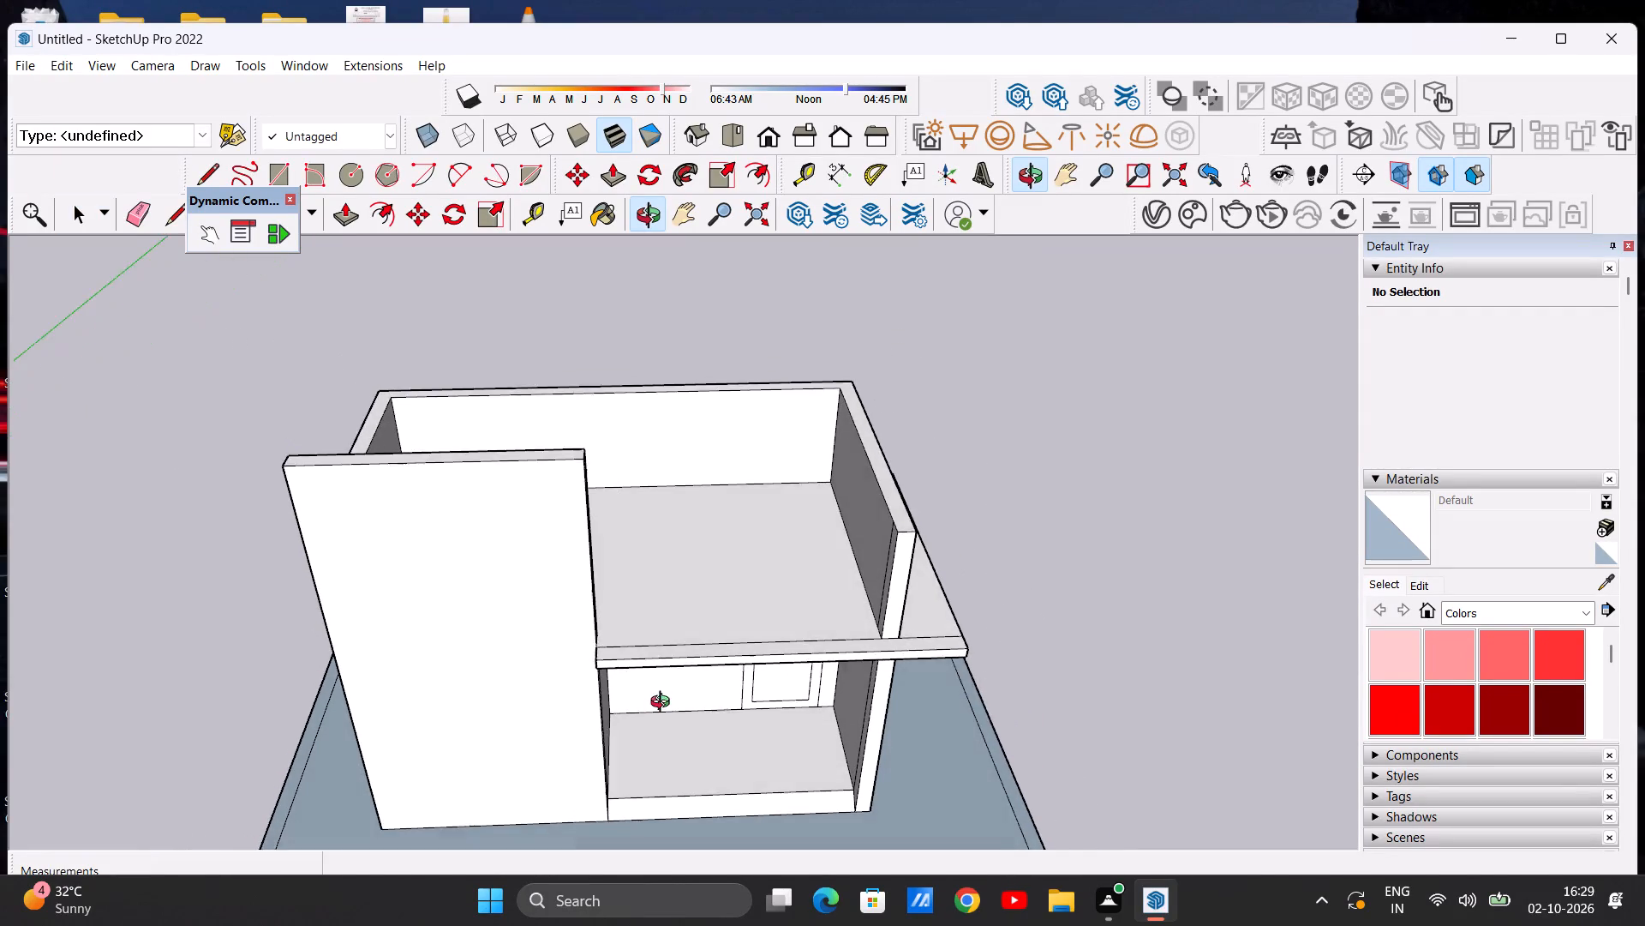
middle_click_drag(664, 704, 663, 707)
scroll(771, 635, "up", 1)
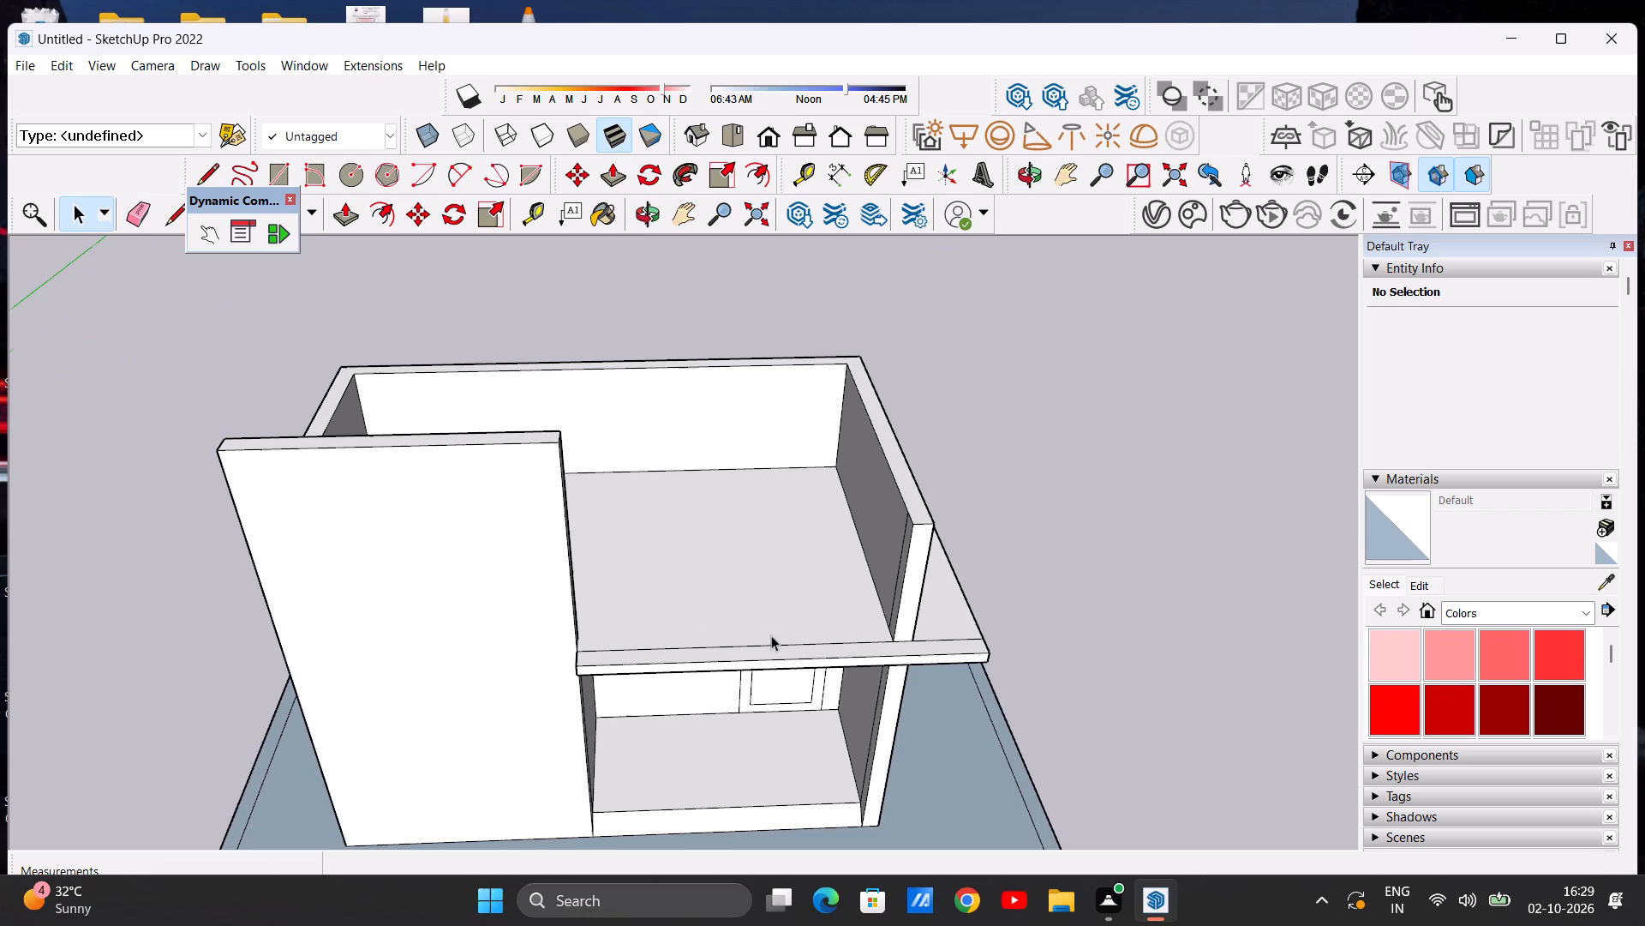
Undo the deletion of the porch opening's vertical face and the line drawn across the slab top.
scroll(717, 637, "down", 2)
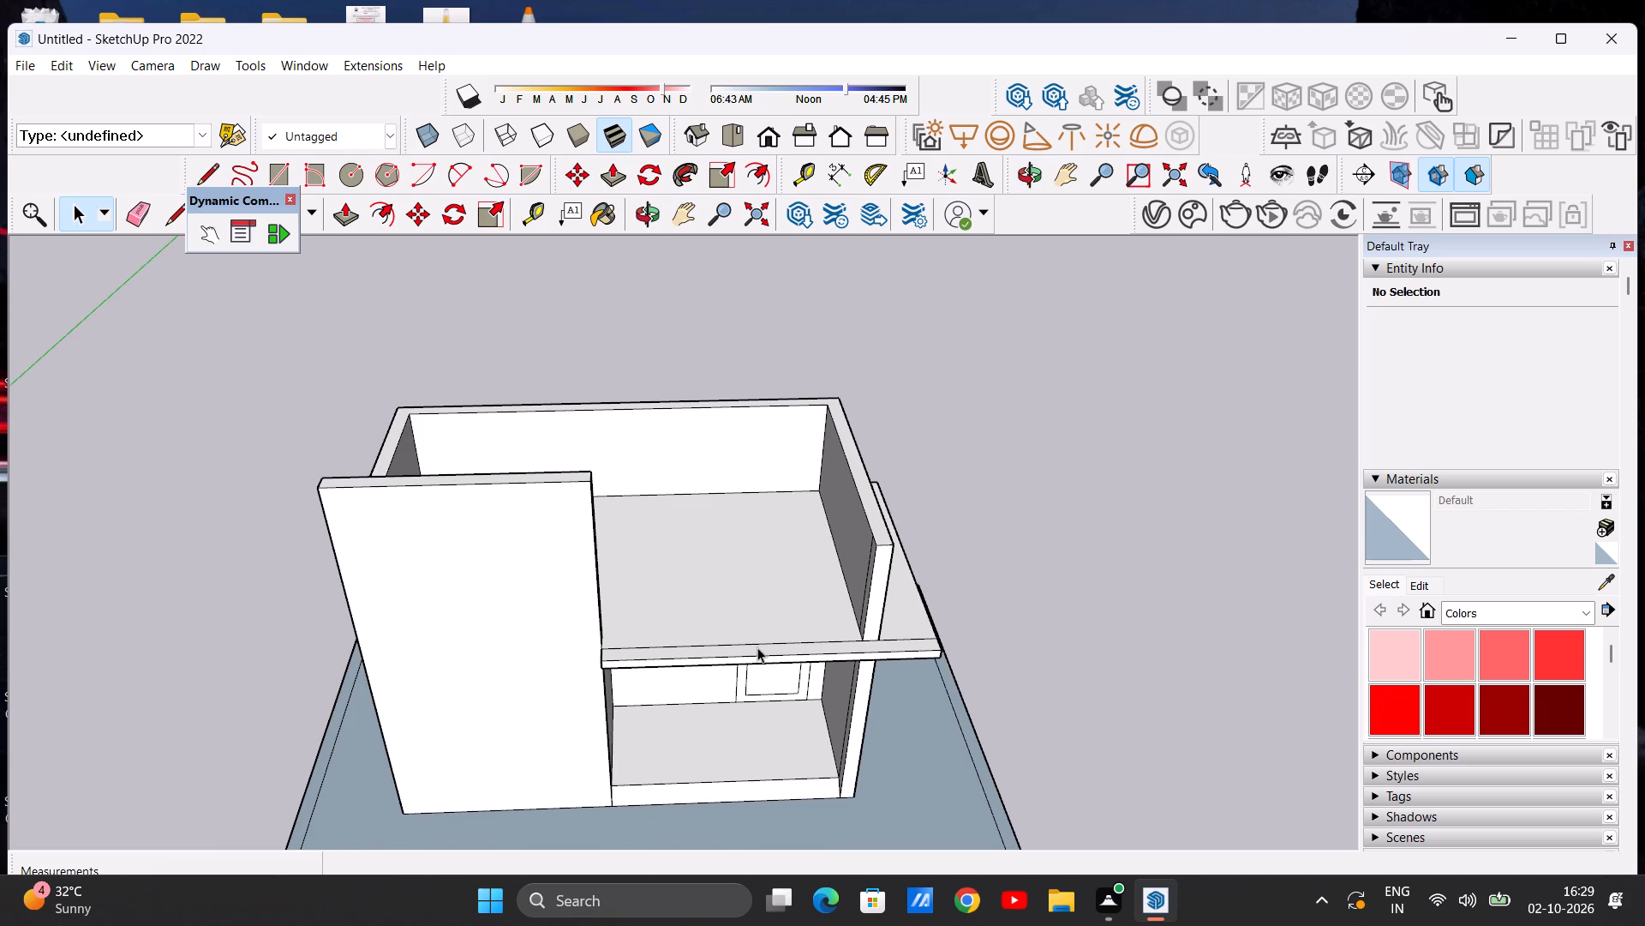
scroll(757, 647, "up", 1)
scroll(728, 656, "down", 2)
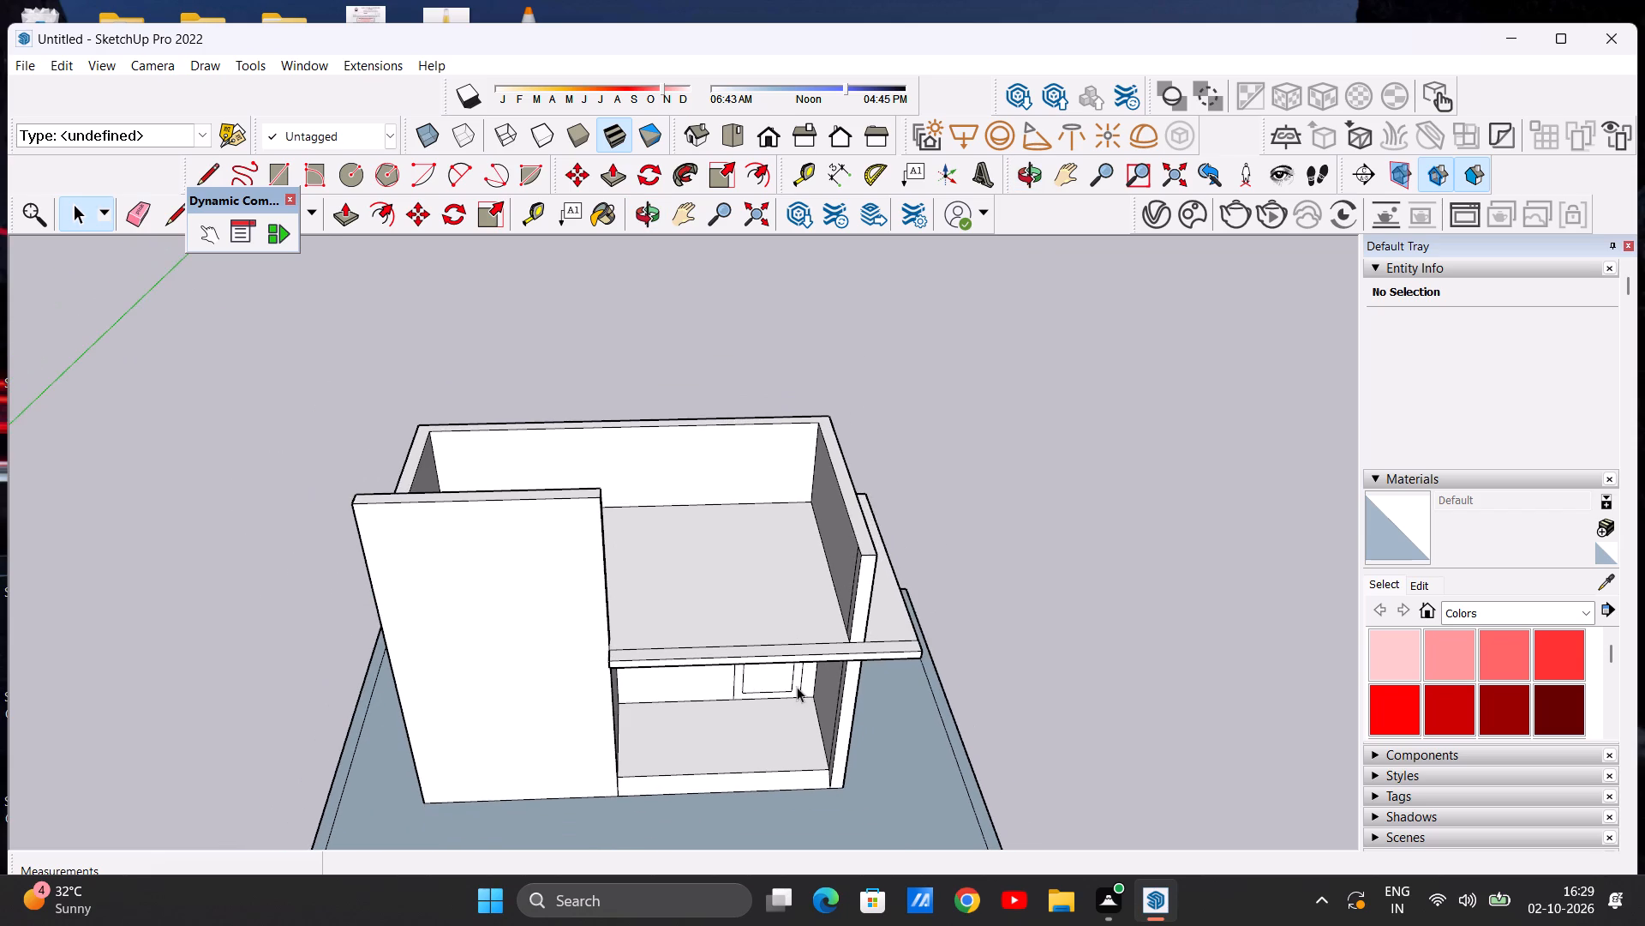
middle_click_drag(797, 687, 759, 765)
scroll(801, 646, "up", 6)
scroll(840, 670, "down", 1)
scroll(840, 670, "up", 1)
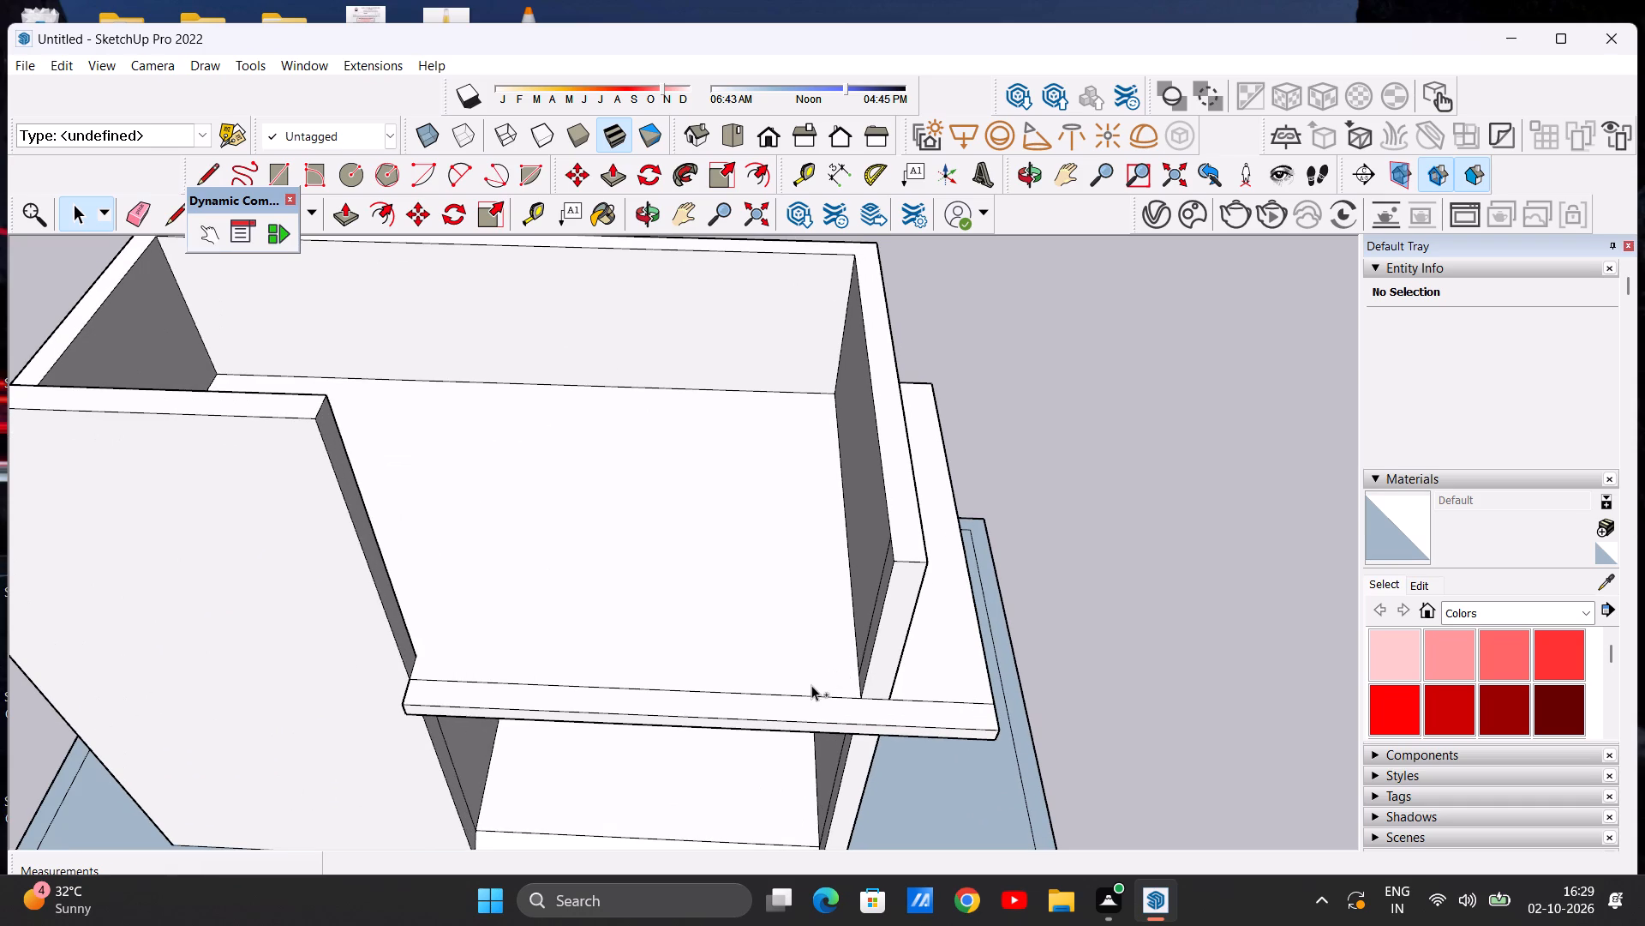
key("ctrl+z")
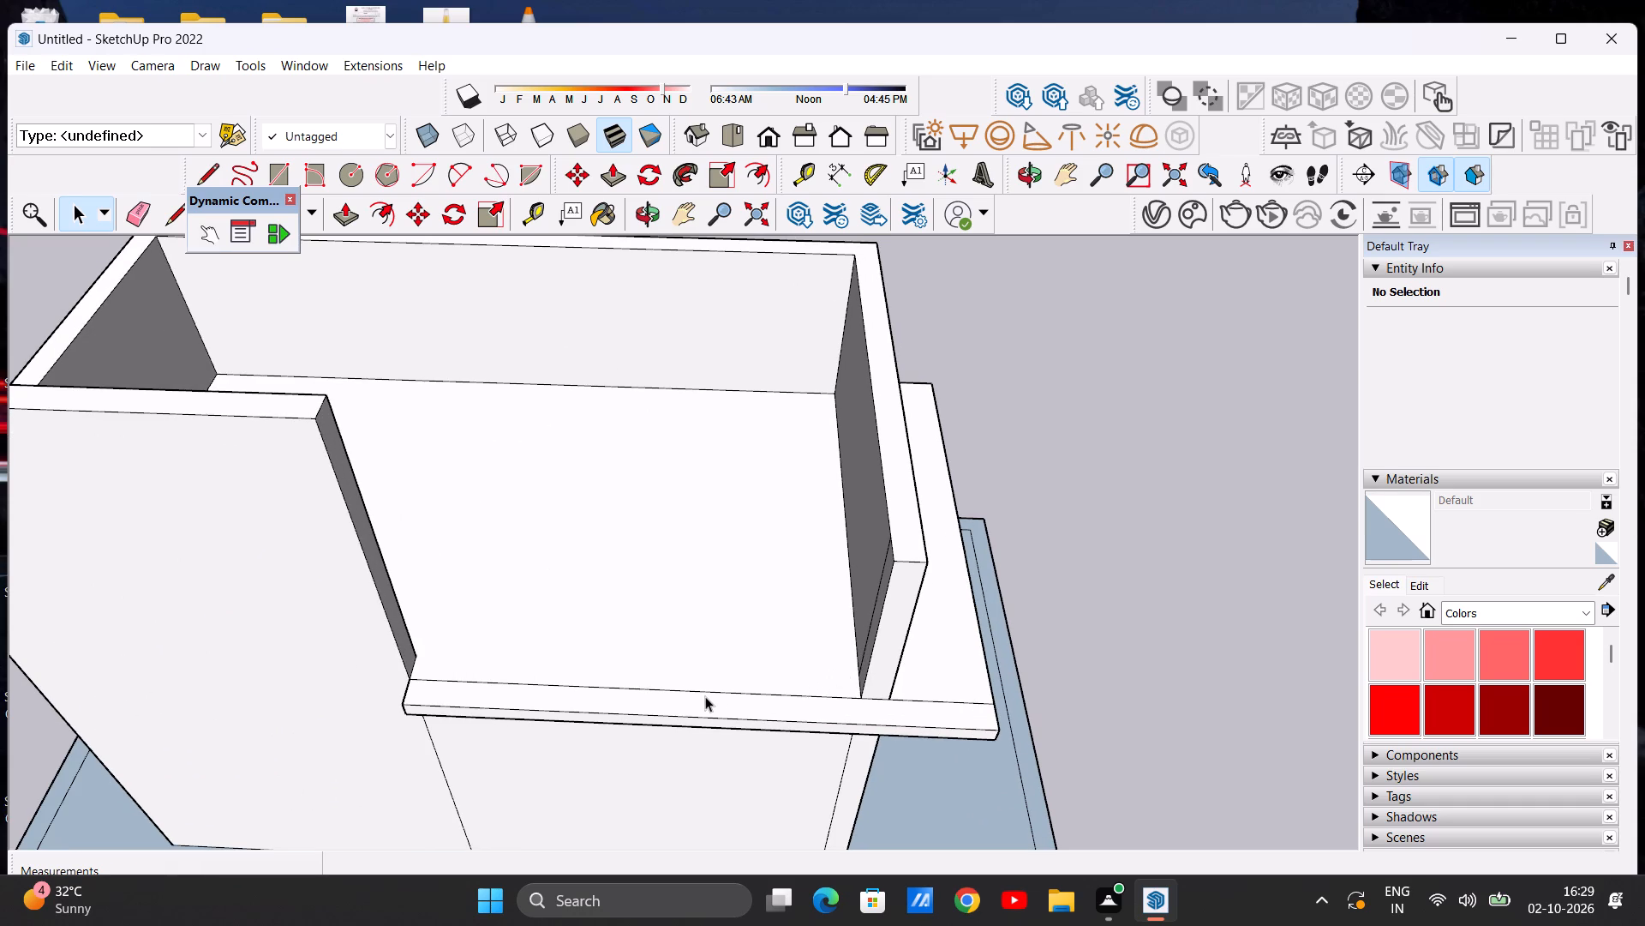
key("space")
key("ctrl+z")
Draw two parallel lines about 12' 2" long across the slab top, between the tall front wall's and end wall's outer and inner corners.
scroll(632, 680, "up", 2)
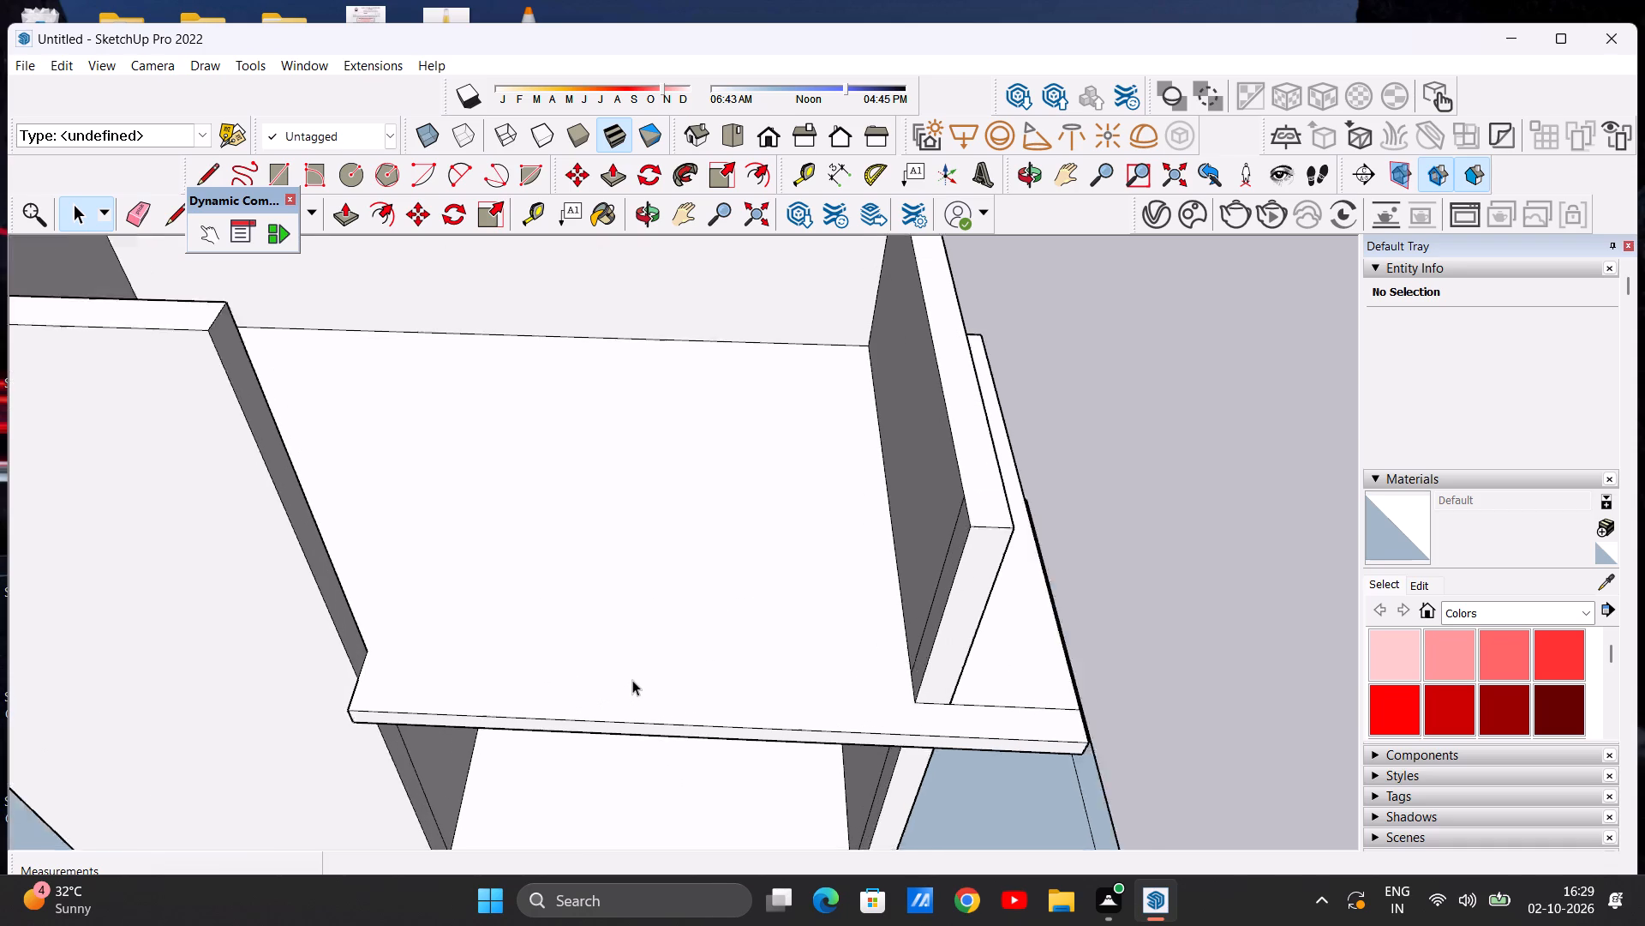
scroll(632, 680, "up", 1)
key("l")
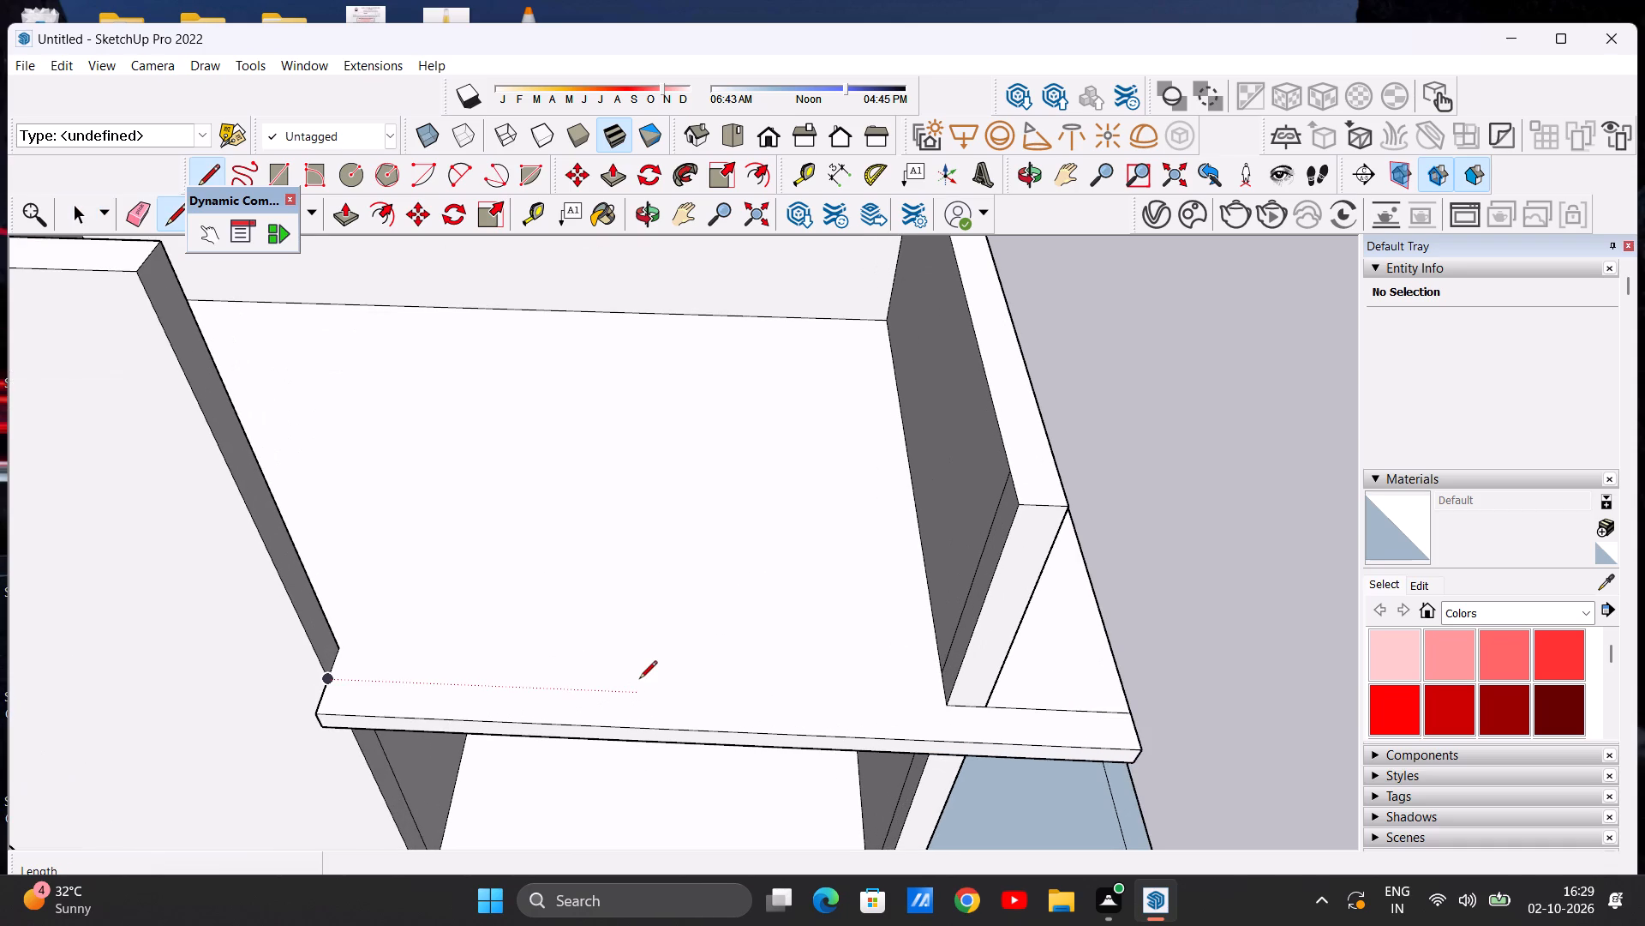
left_click(328, 676)
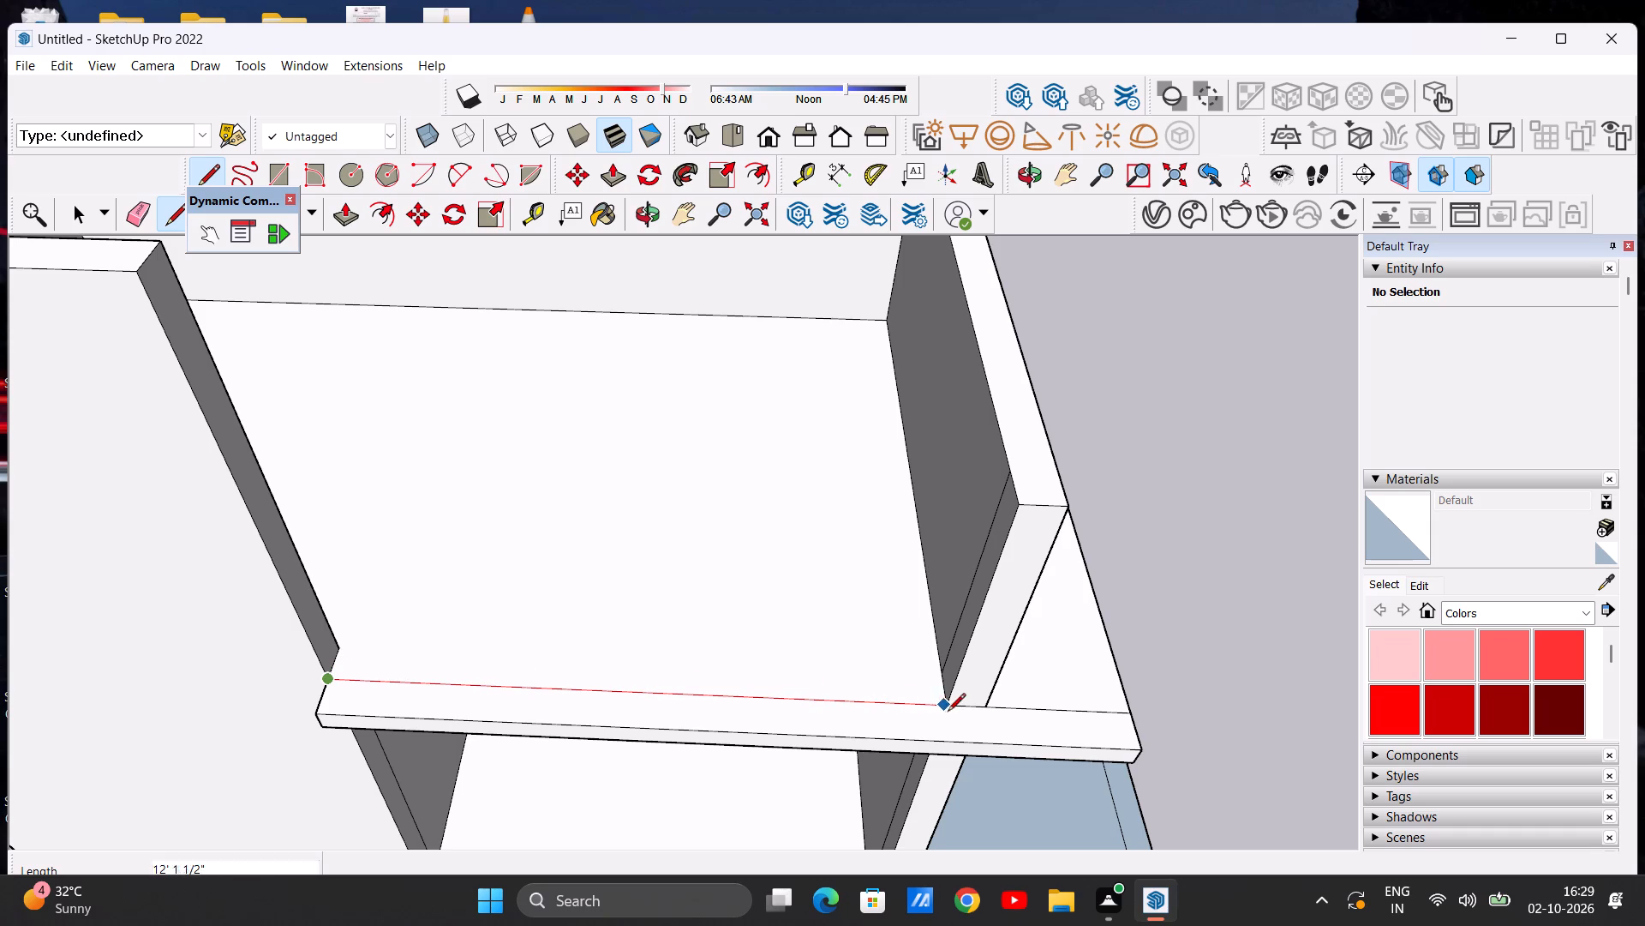
left_click(946, 701)
left_click(343, 644)
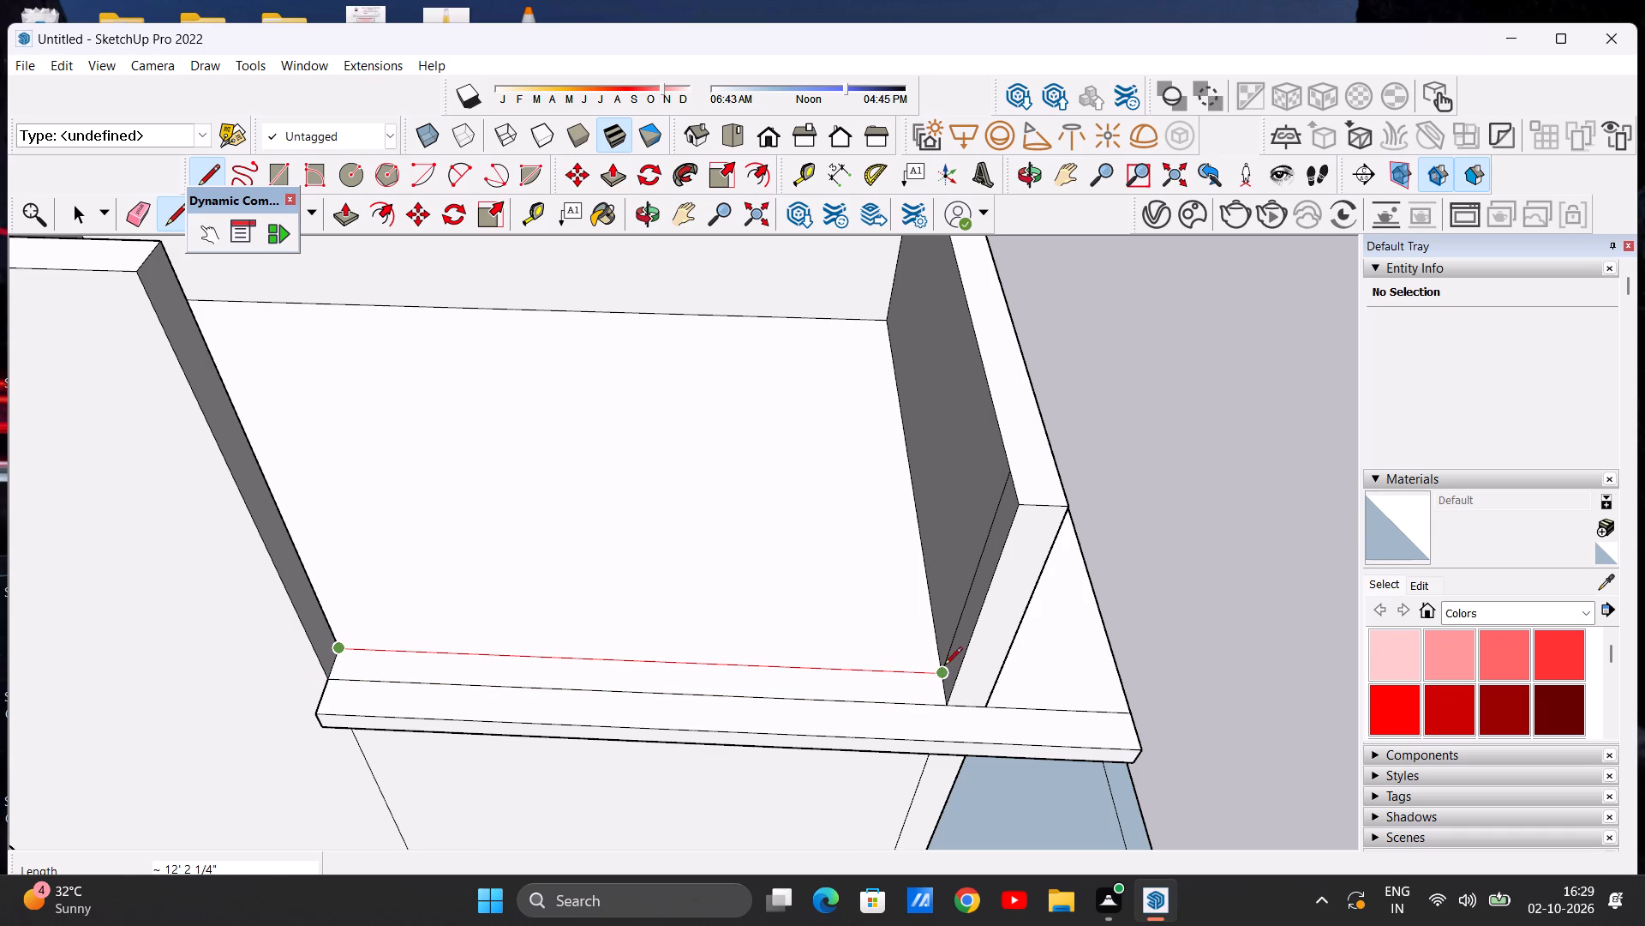
left_click(937, 665)
key("space")
Delete the vertical face covering the front opening of the porch.
scroll(737, 556, "down", 7)
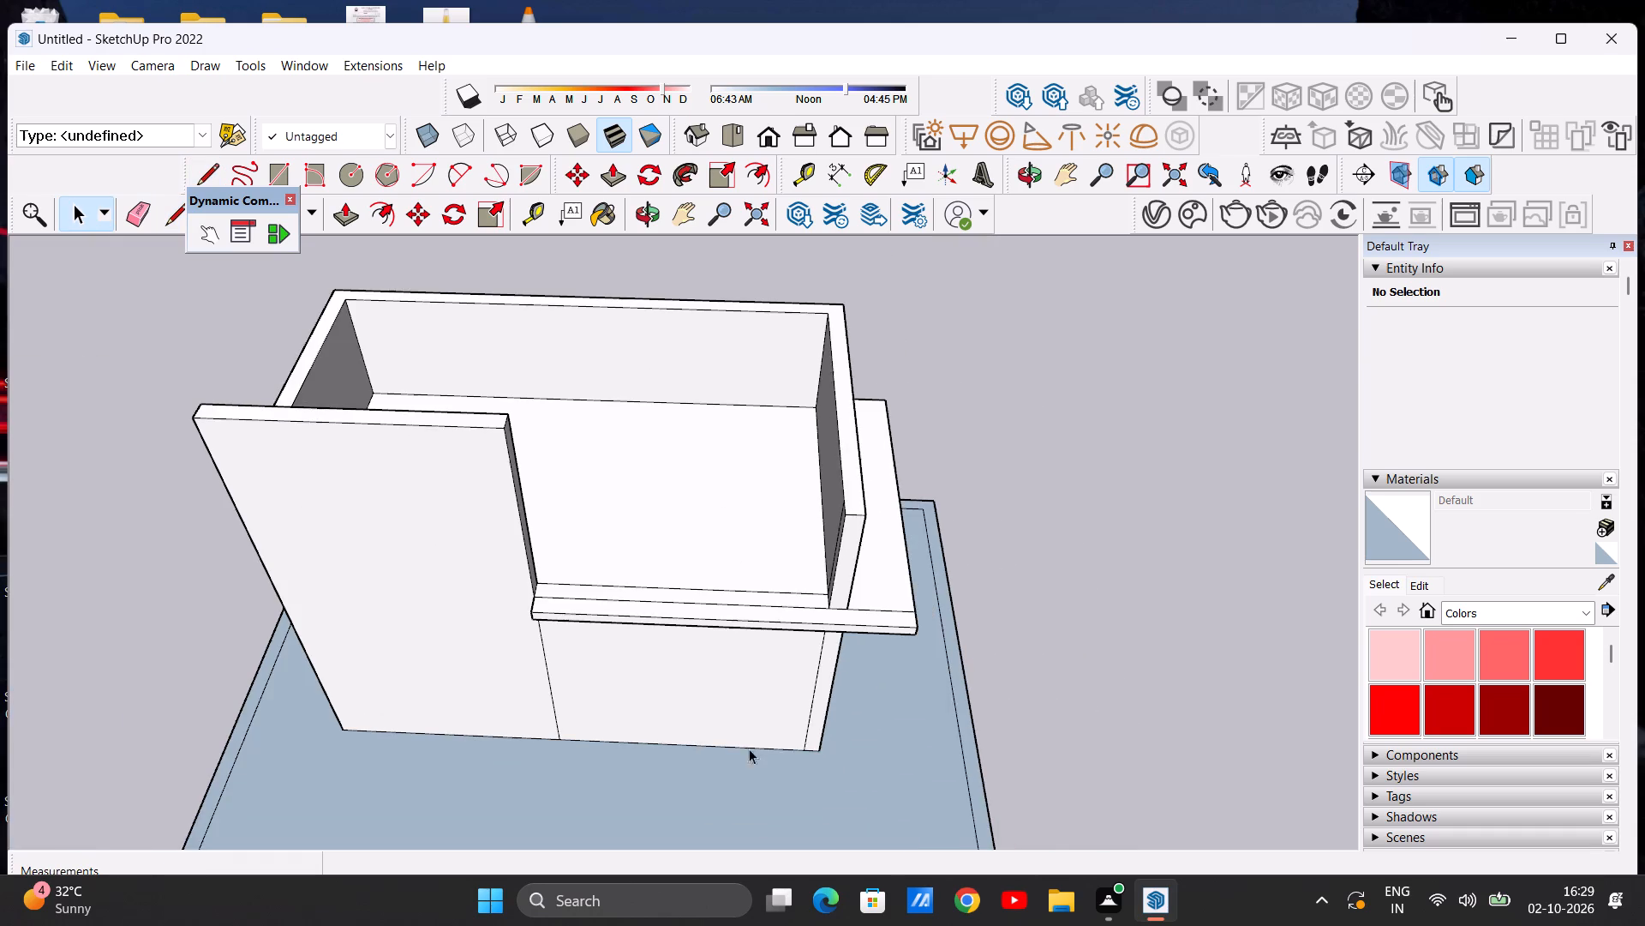
middle_click_drag(723, 722, 721, 653)
left_click(688, 670)
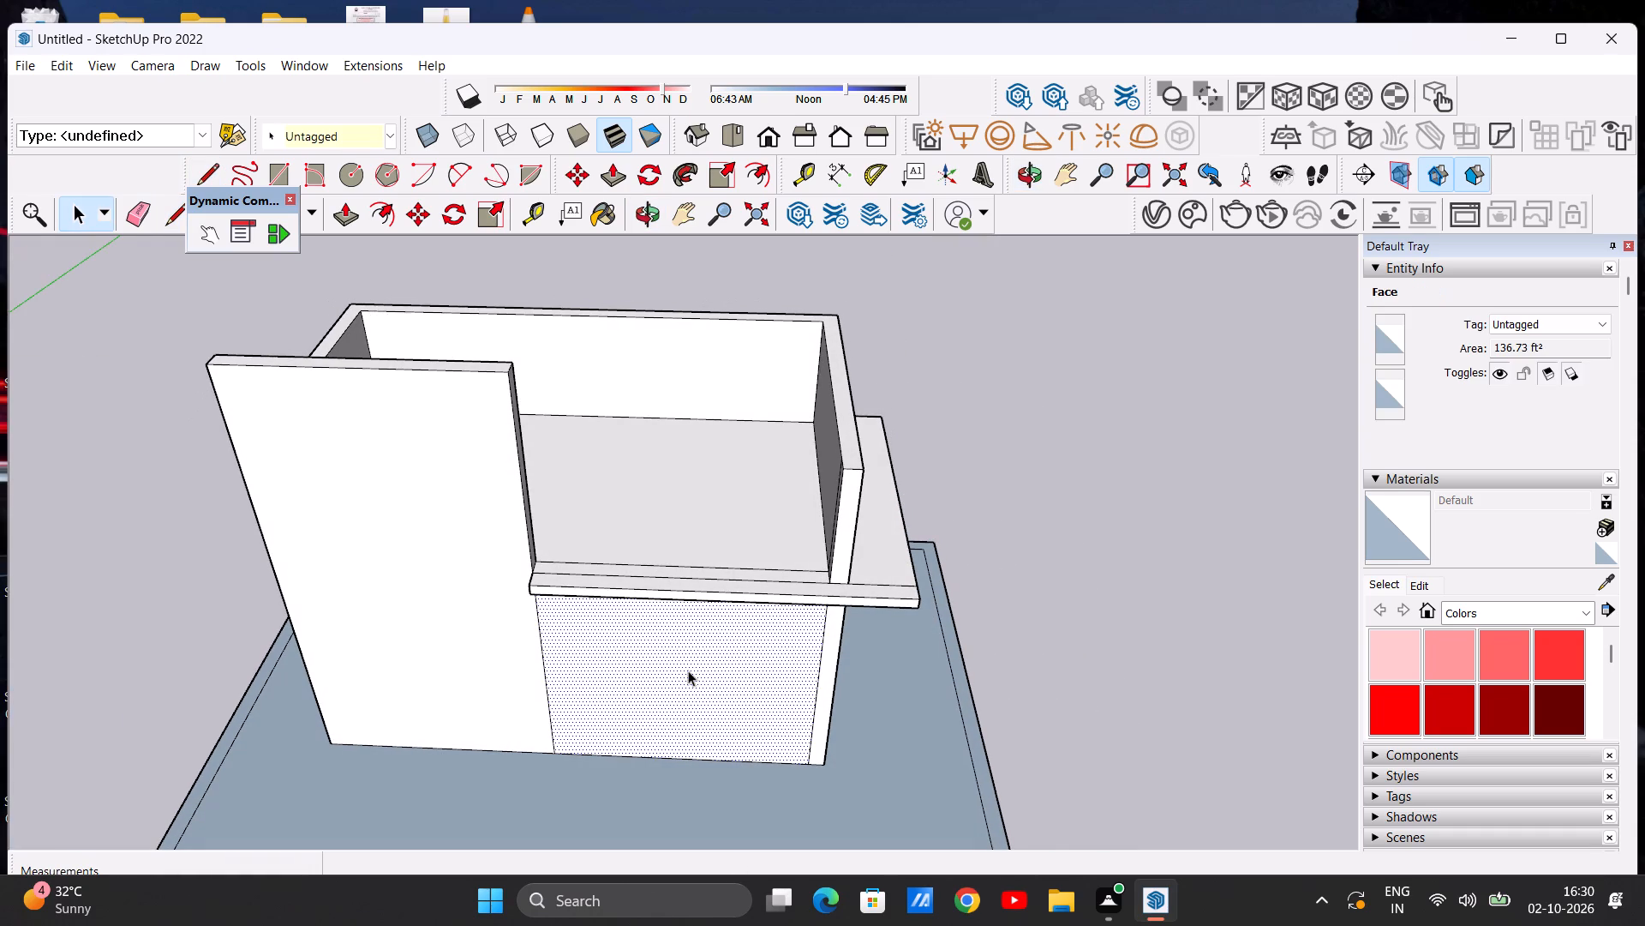
key("Delete")
Push/Pull the narrow strip at the upper end wall's front edge about 2' 5" toward the tall front wall, forming a front wall return.
scroll(687, 670, "down", 3)
middle_click_drag(704, 700, 746, 635)
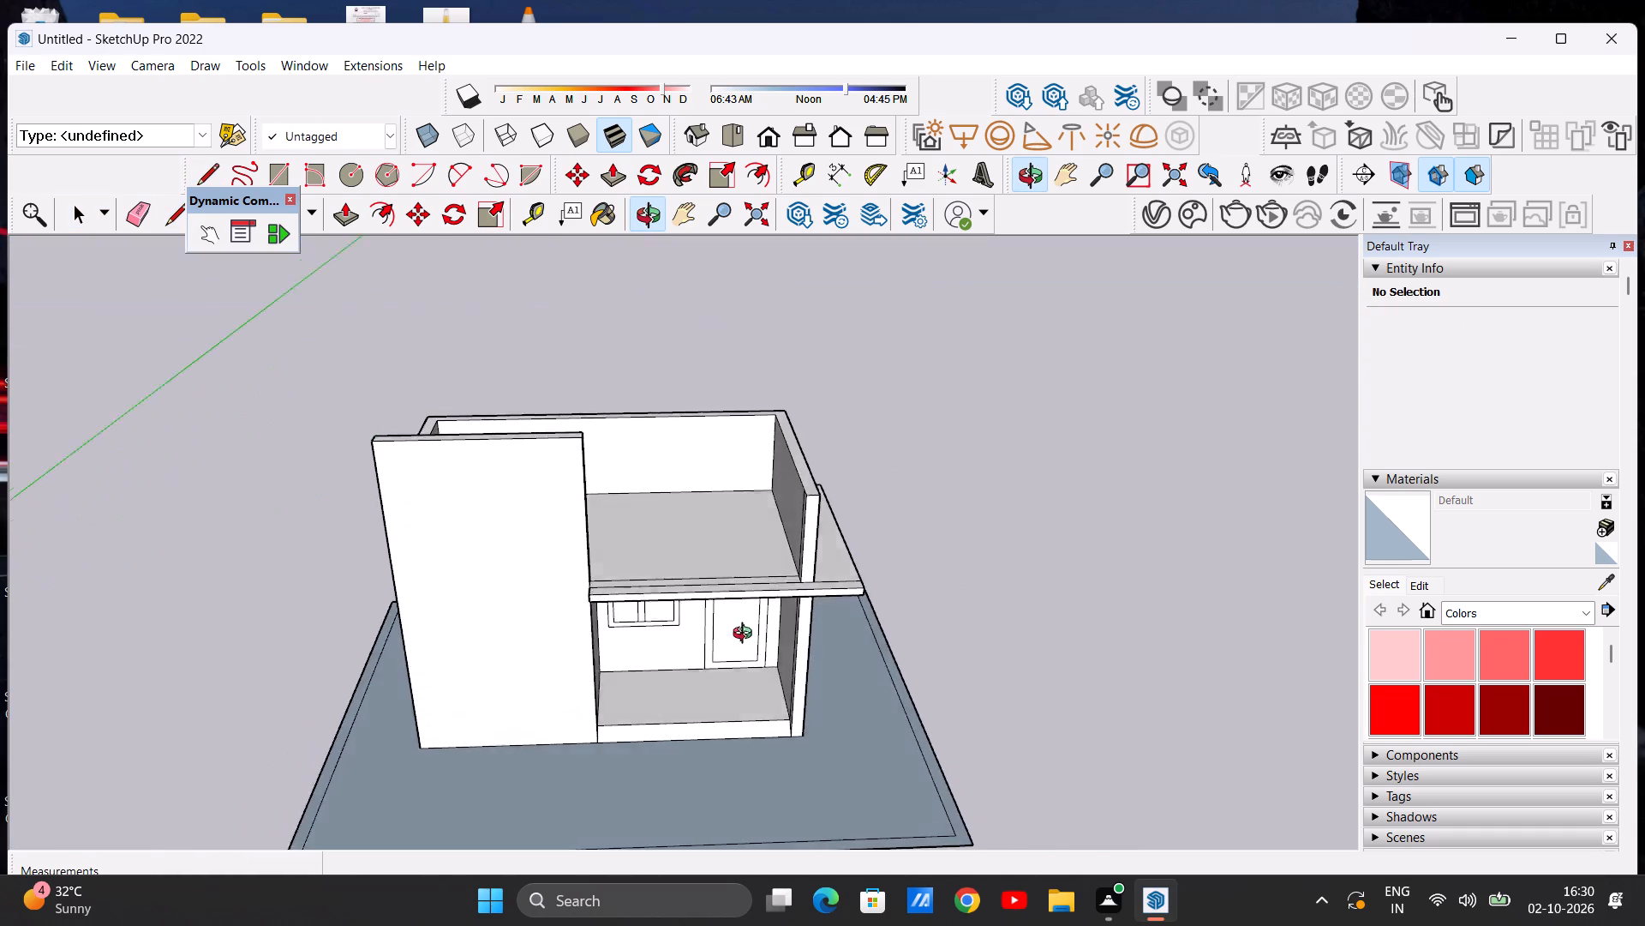
middle_click_drag(746, 635, 754, 652)
scroll(789, 596, "down", 1)
scroll(808, 558, "up", 7)
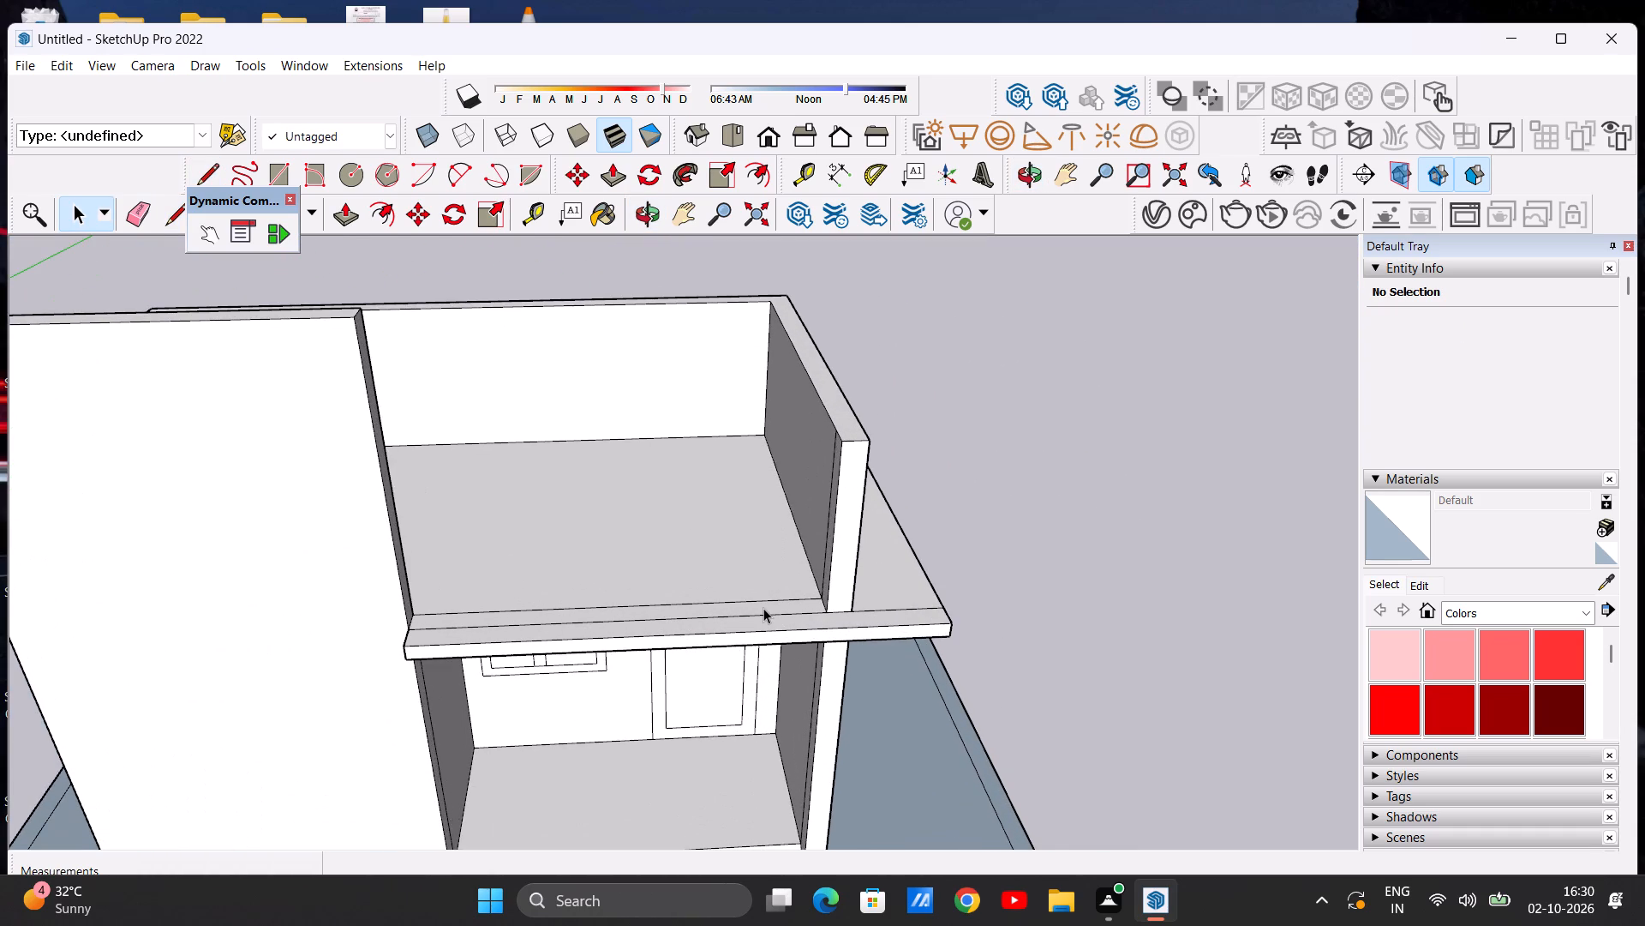
scroll(823, 586, "up", 3)
scroll(821, 596, "down", 2)
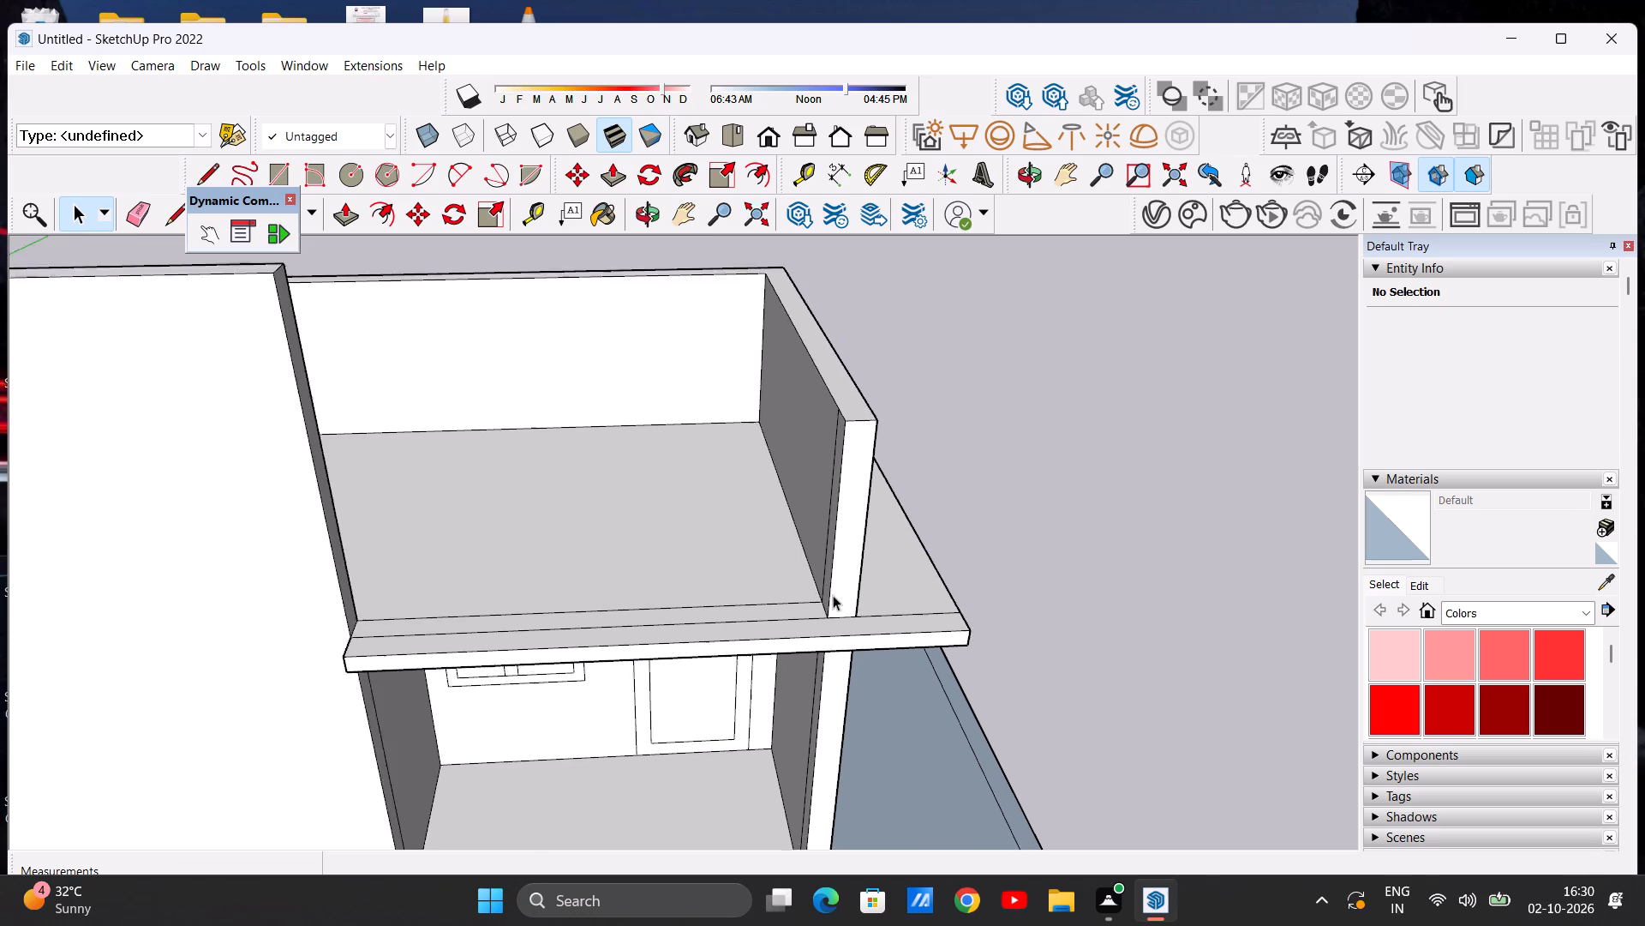
scroll(833, 595, "down", 3)
key("p")
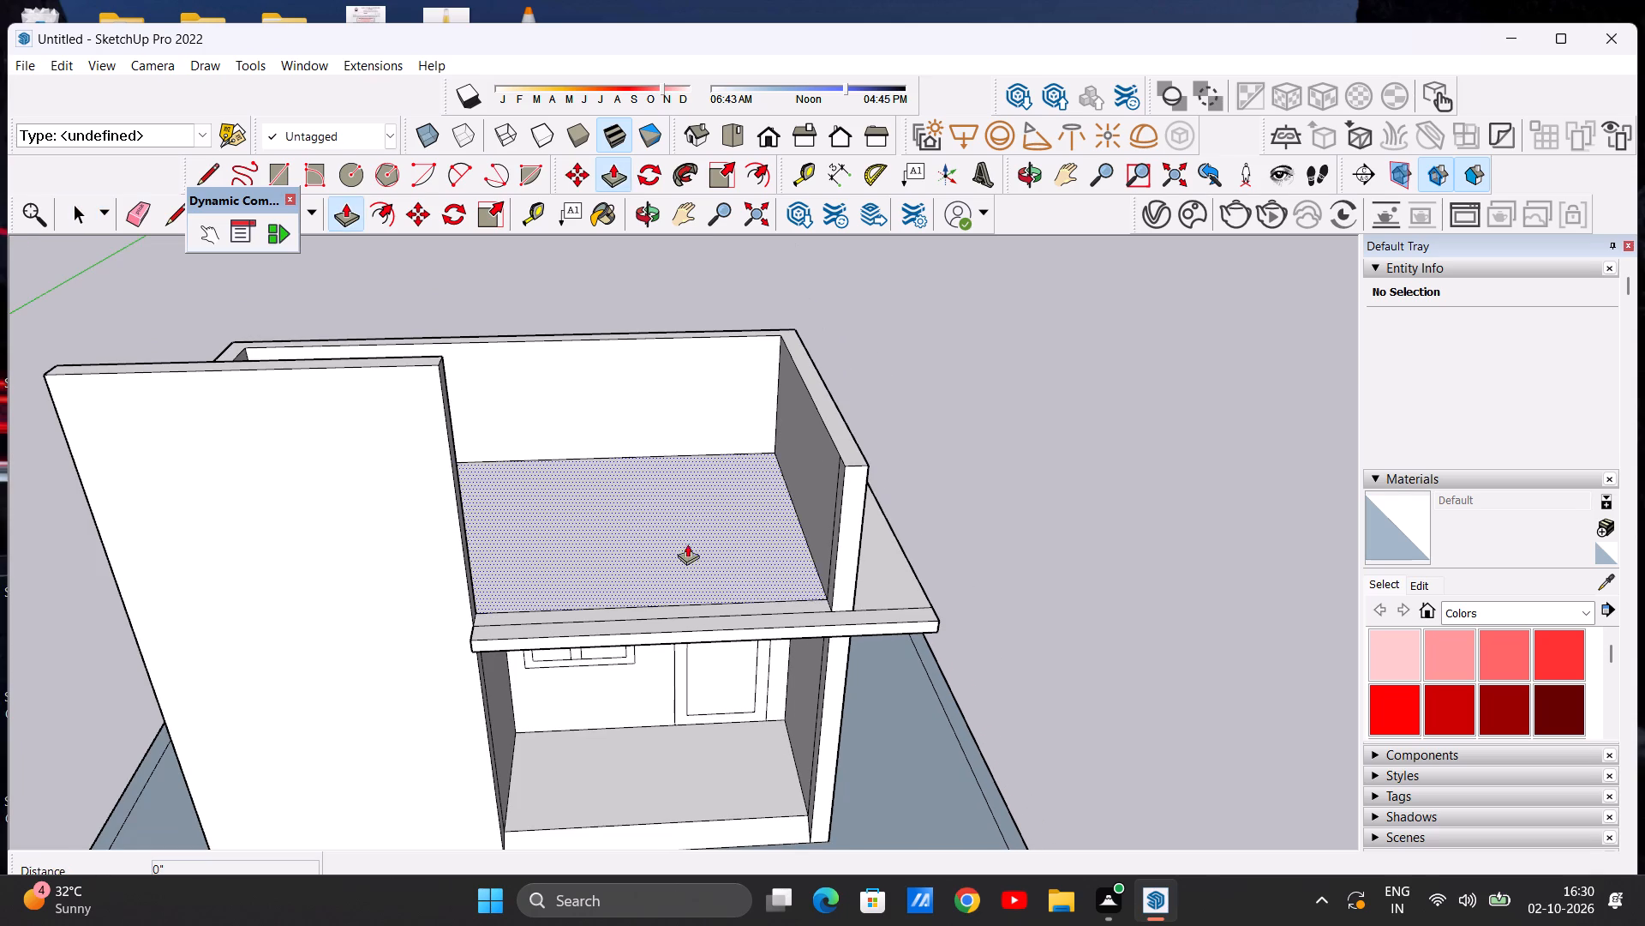
middle_click_drag(703, 544, 834, 516)
scroll(862, 500, "up", 6)
left_click(876, 508)
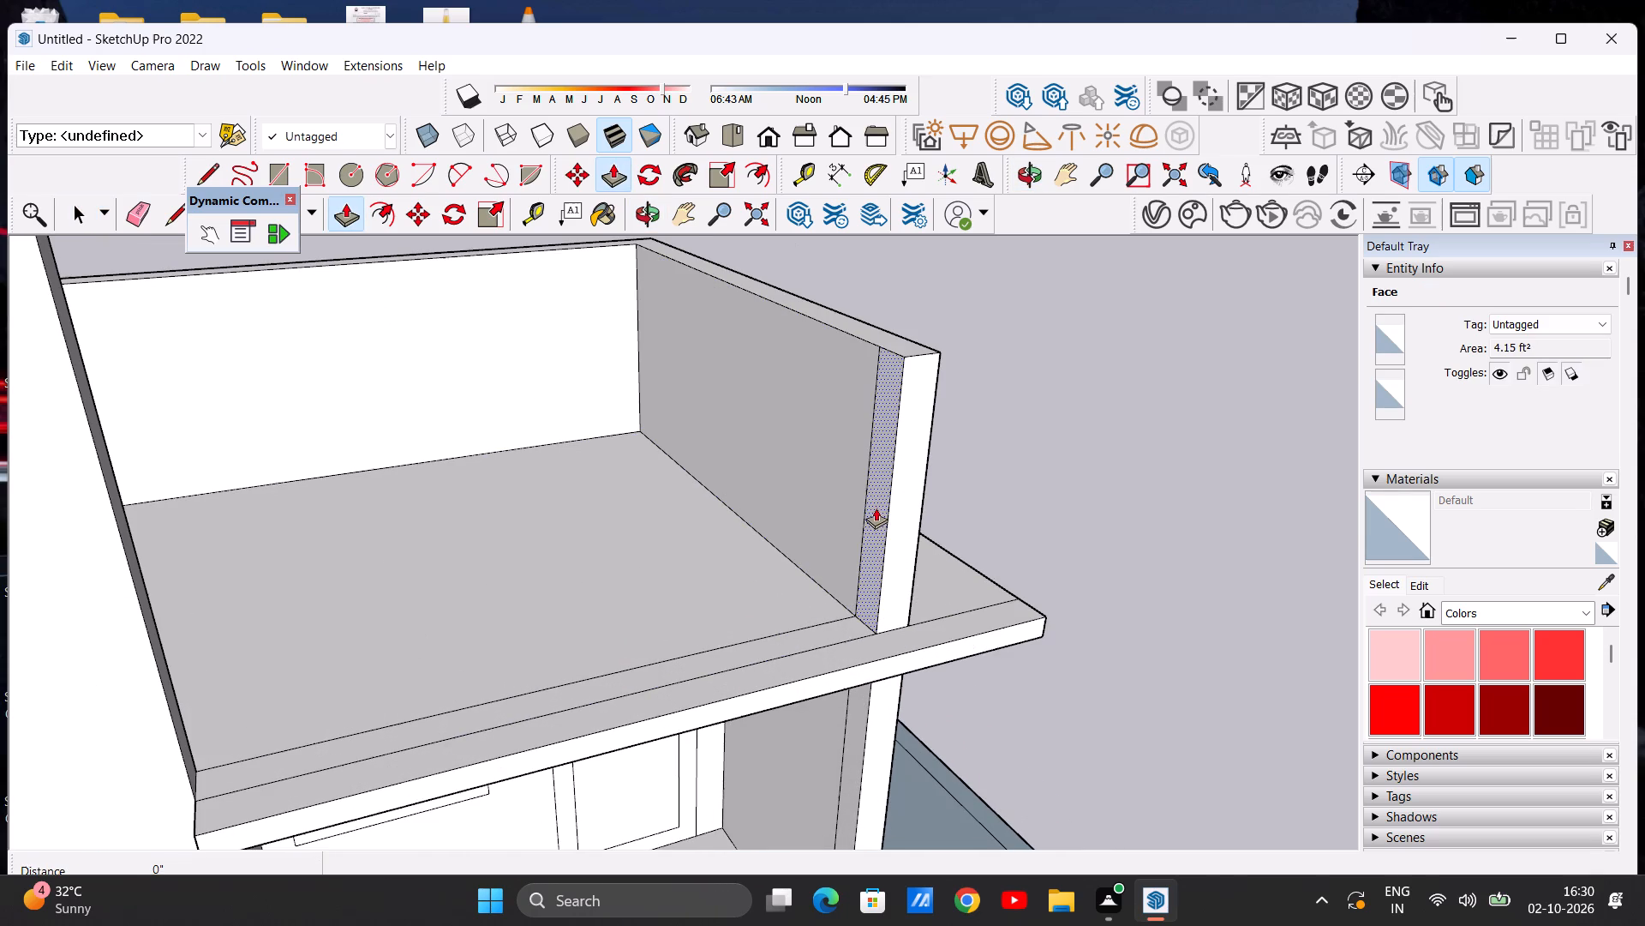
scroll(801, 532, "down", 4)
middle_click_drag(797, 526, 668, 521)
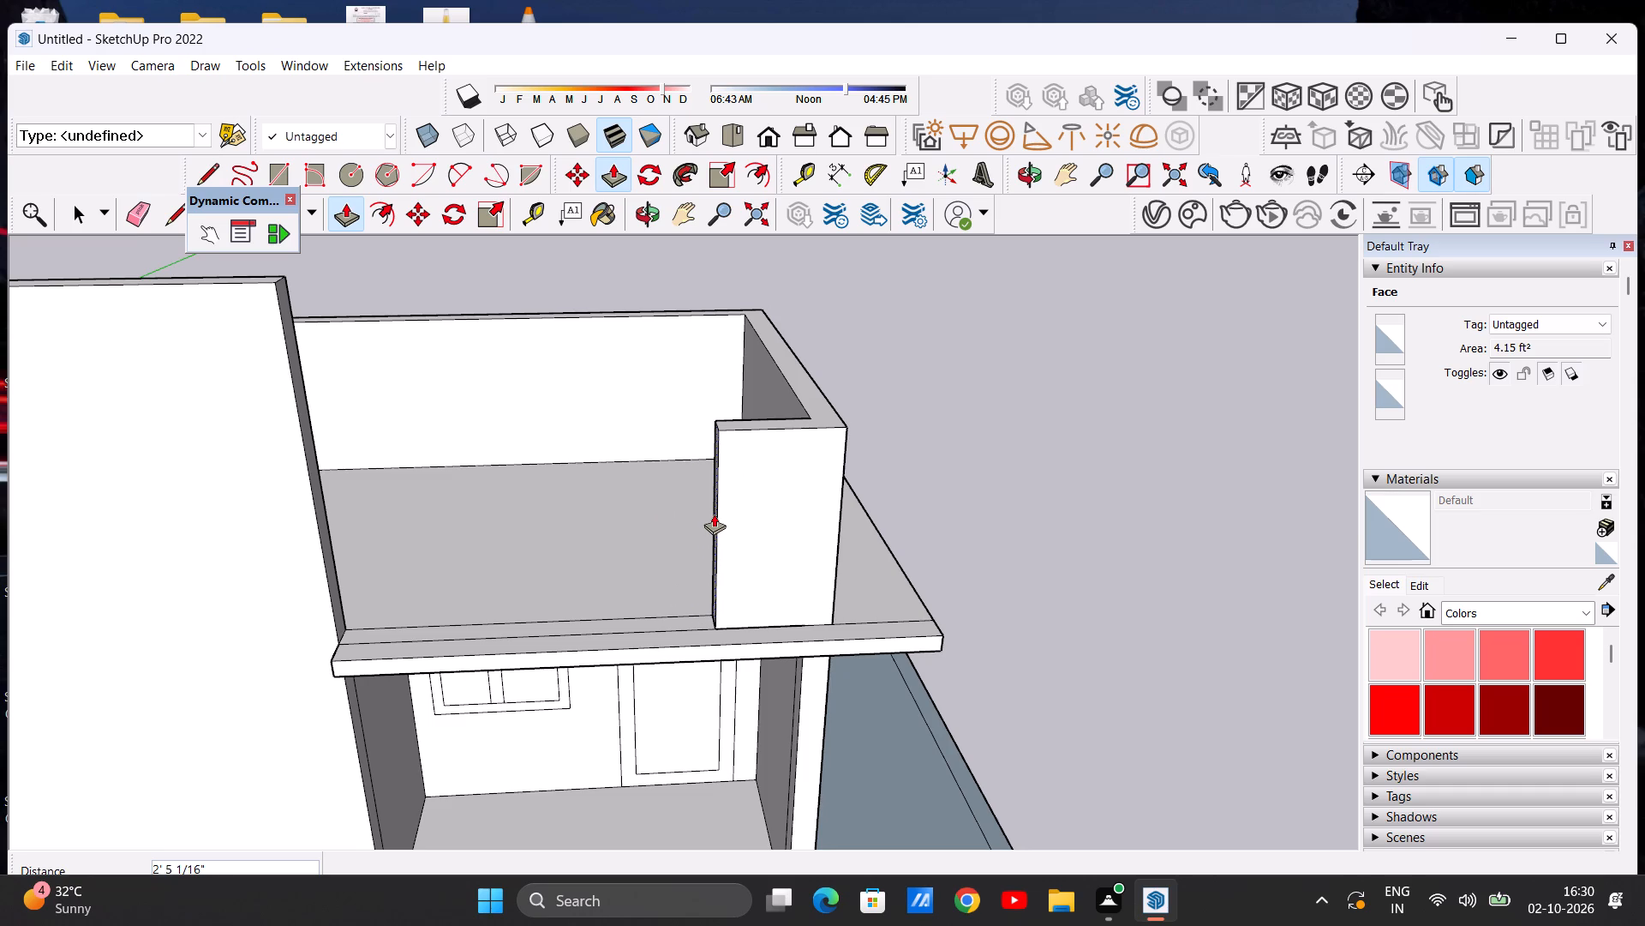
left_click(714, 514)
middle_click_drag(312, 550, 156, 560)
key("space")
Draw a 9" line across the tall front wall's side edge, about level with the top of the opposite wall return.
key("l")
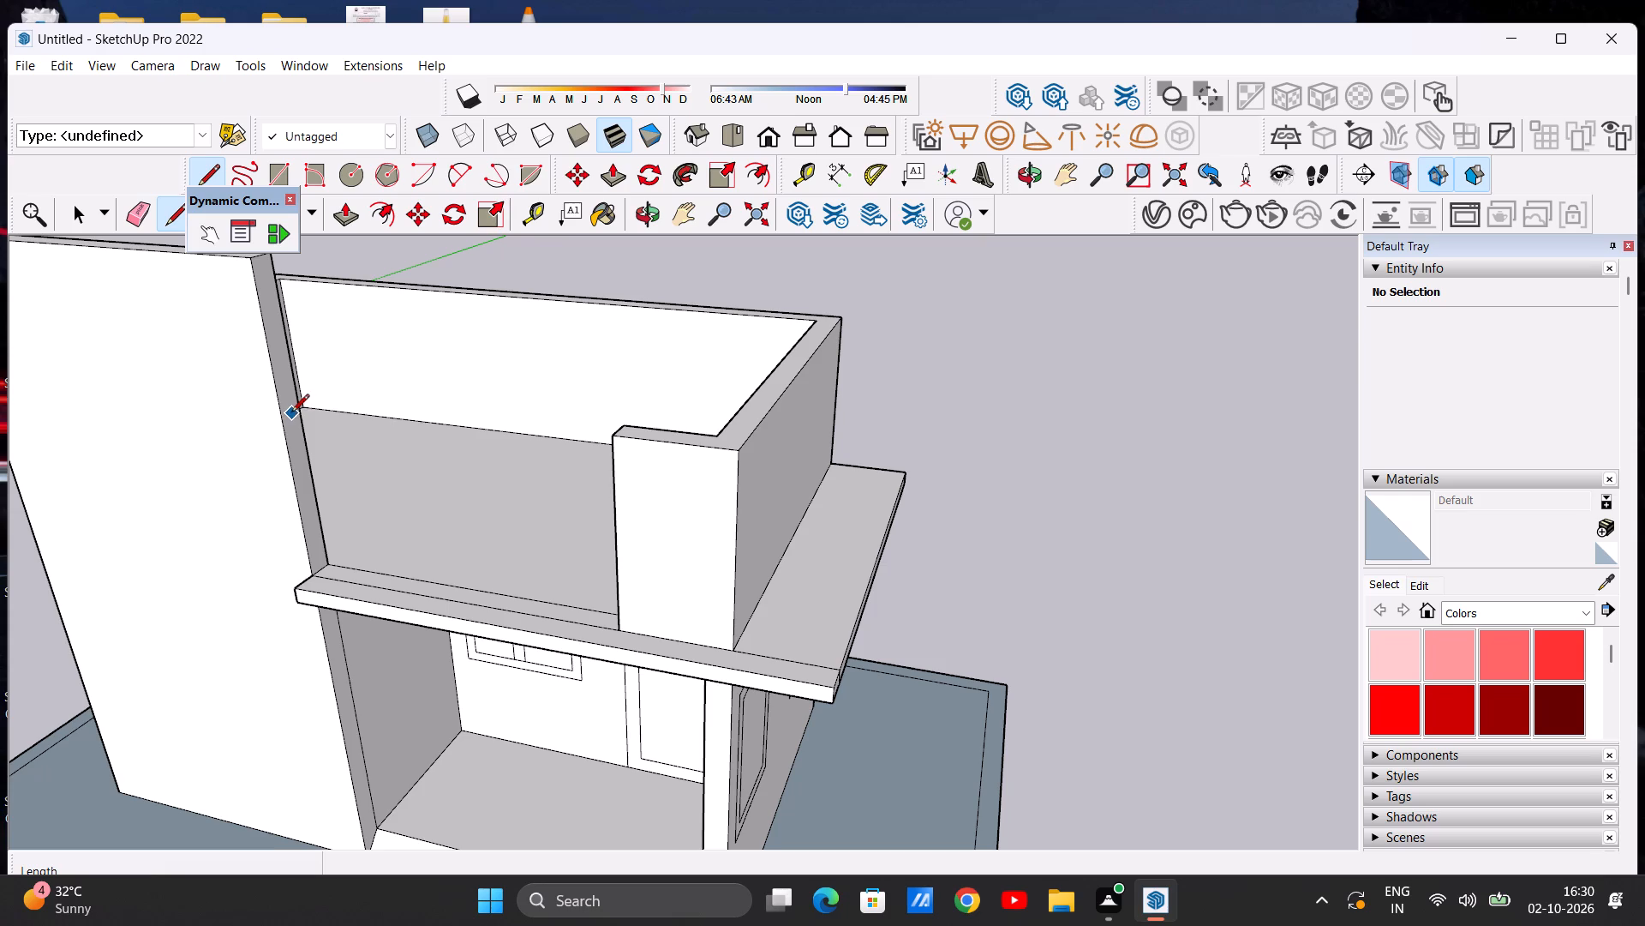
middle_click_drag(281, 409, 394, 385)
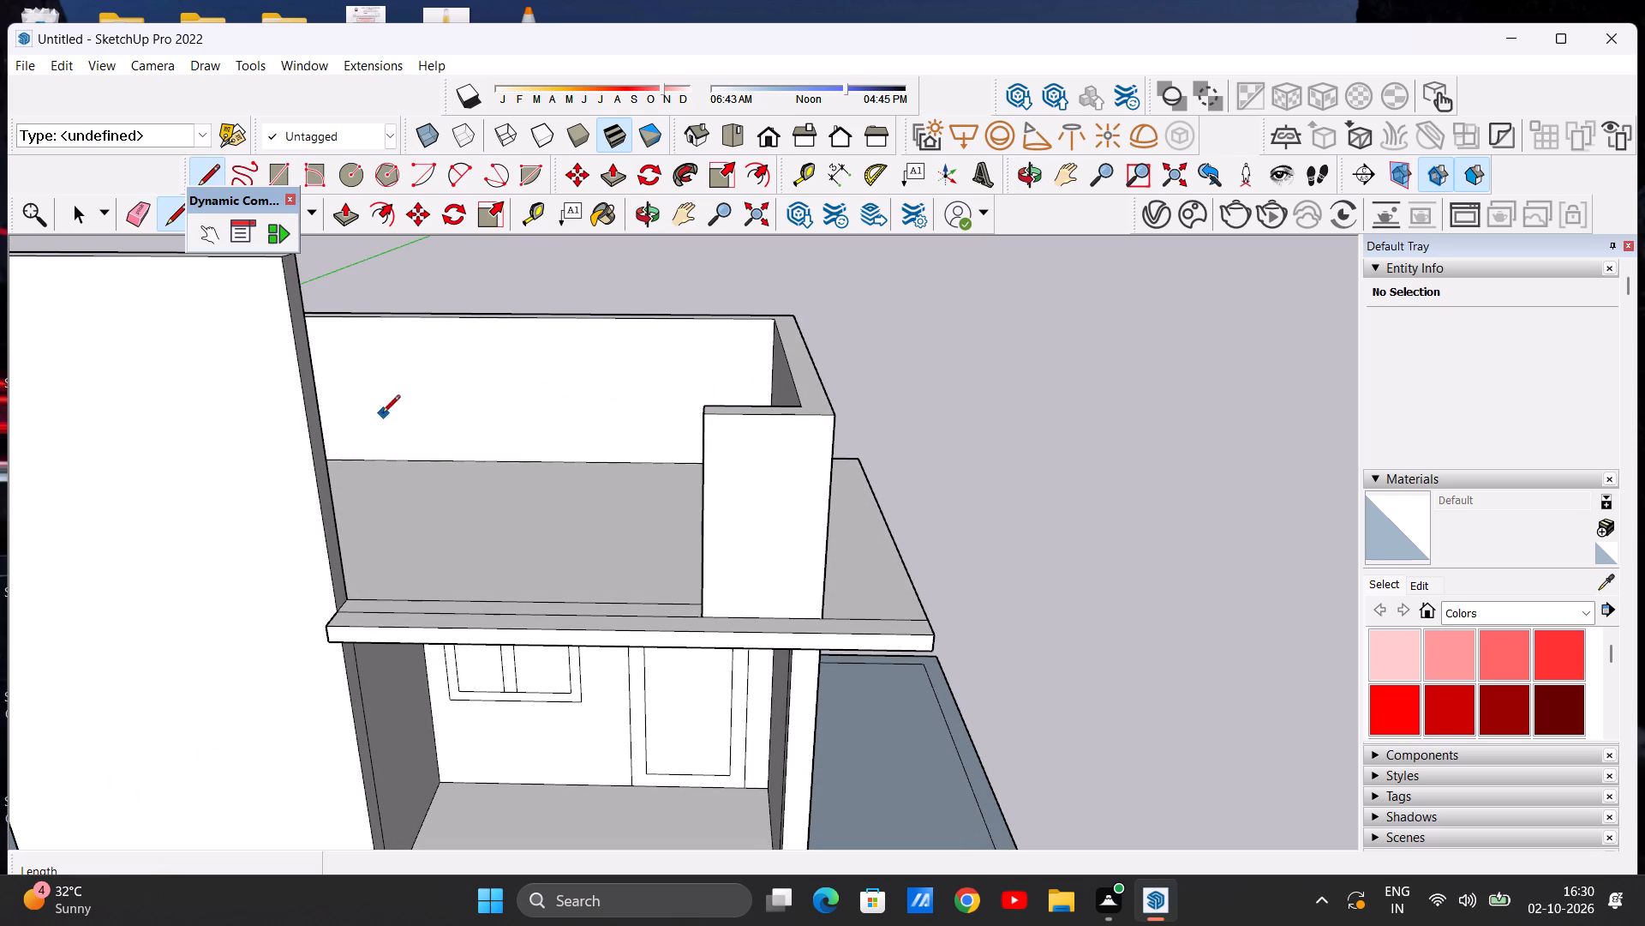
left_click(300, 414)
middle_click_drag(338, 400, 225, 418)
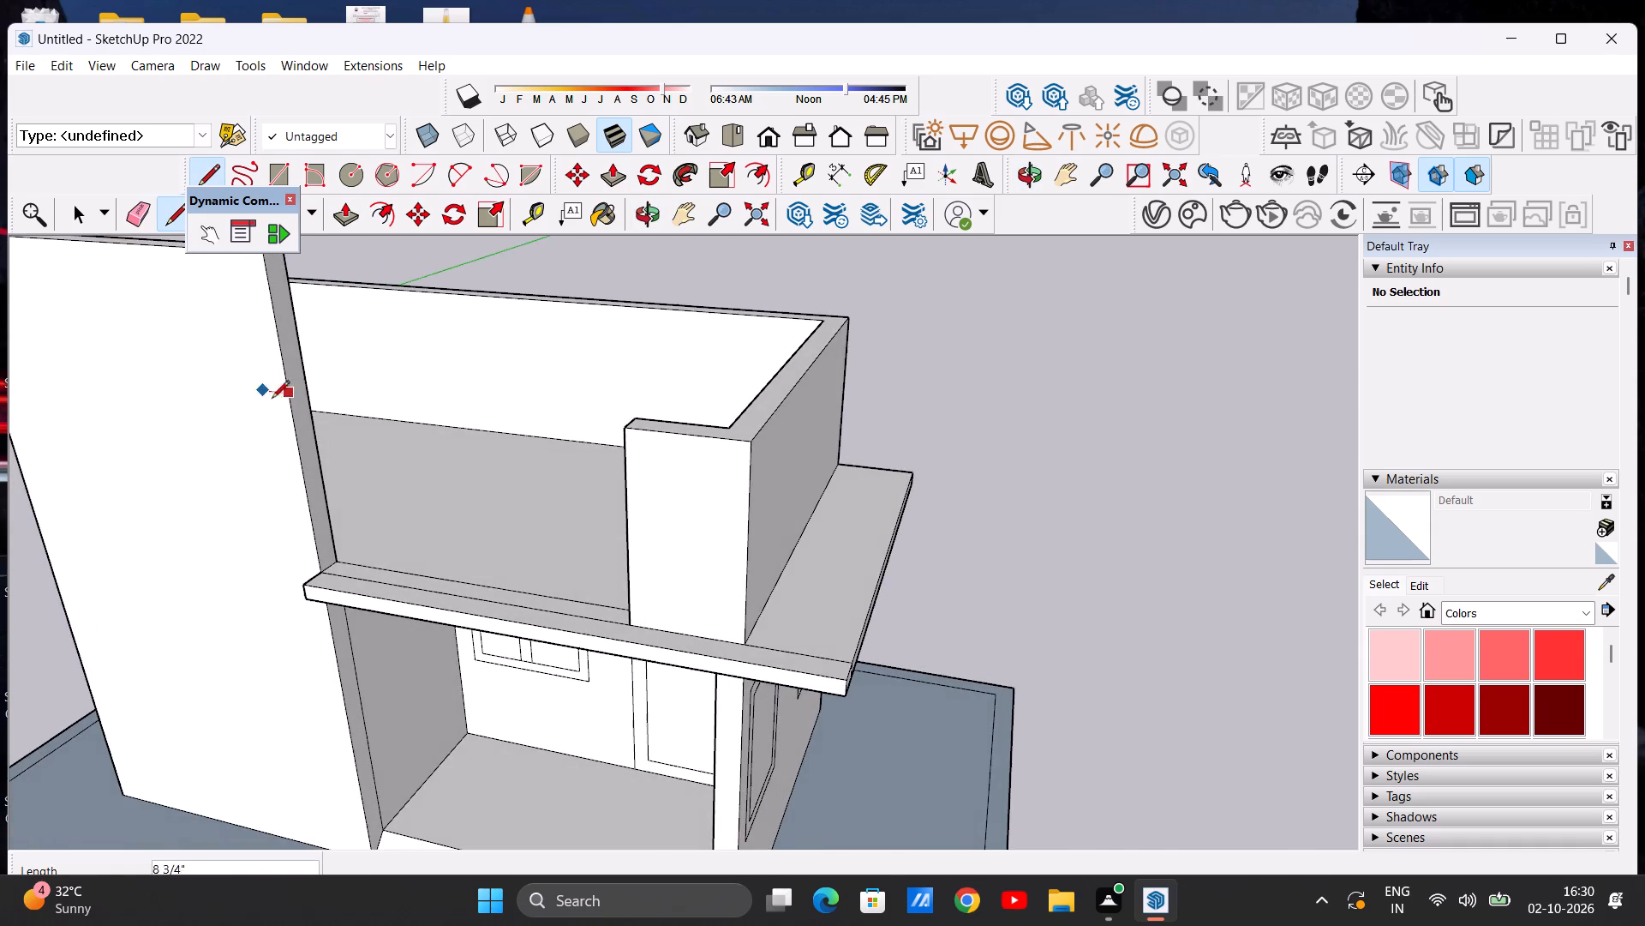
scroll(284, 399, "up", 9)
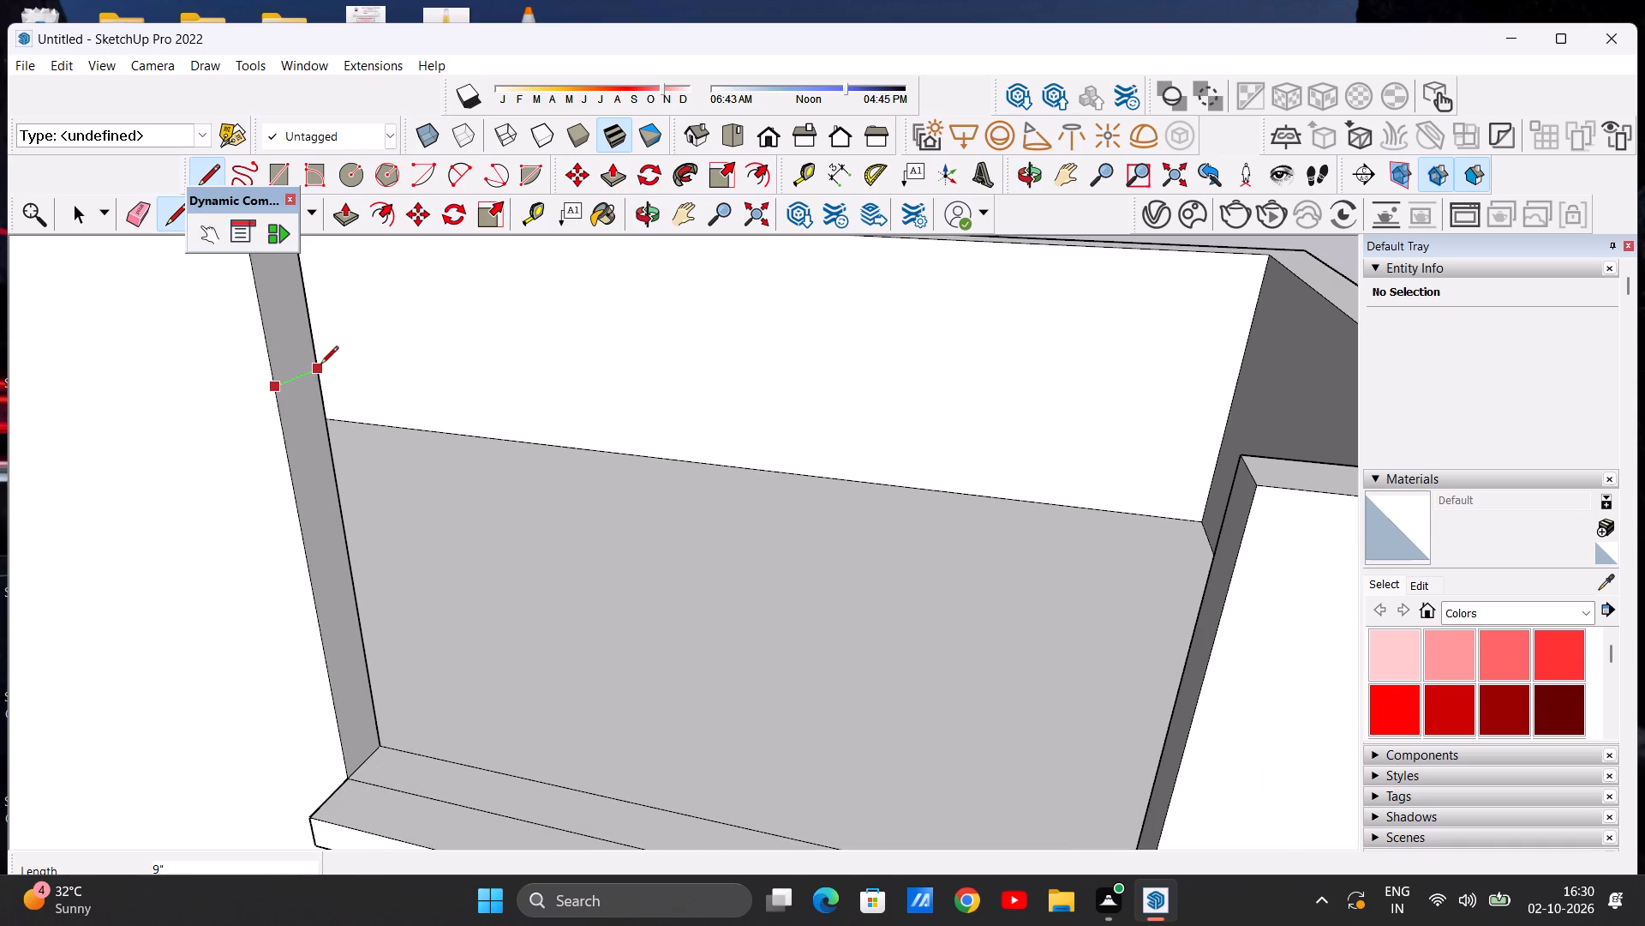
double_click(320, 365)
key("space")
Push/Pull the tall wall's side-edge face below the new line about 3' 1" toward the opposite wall return.
scroll(602, 554, "down", 6)
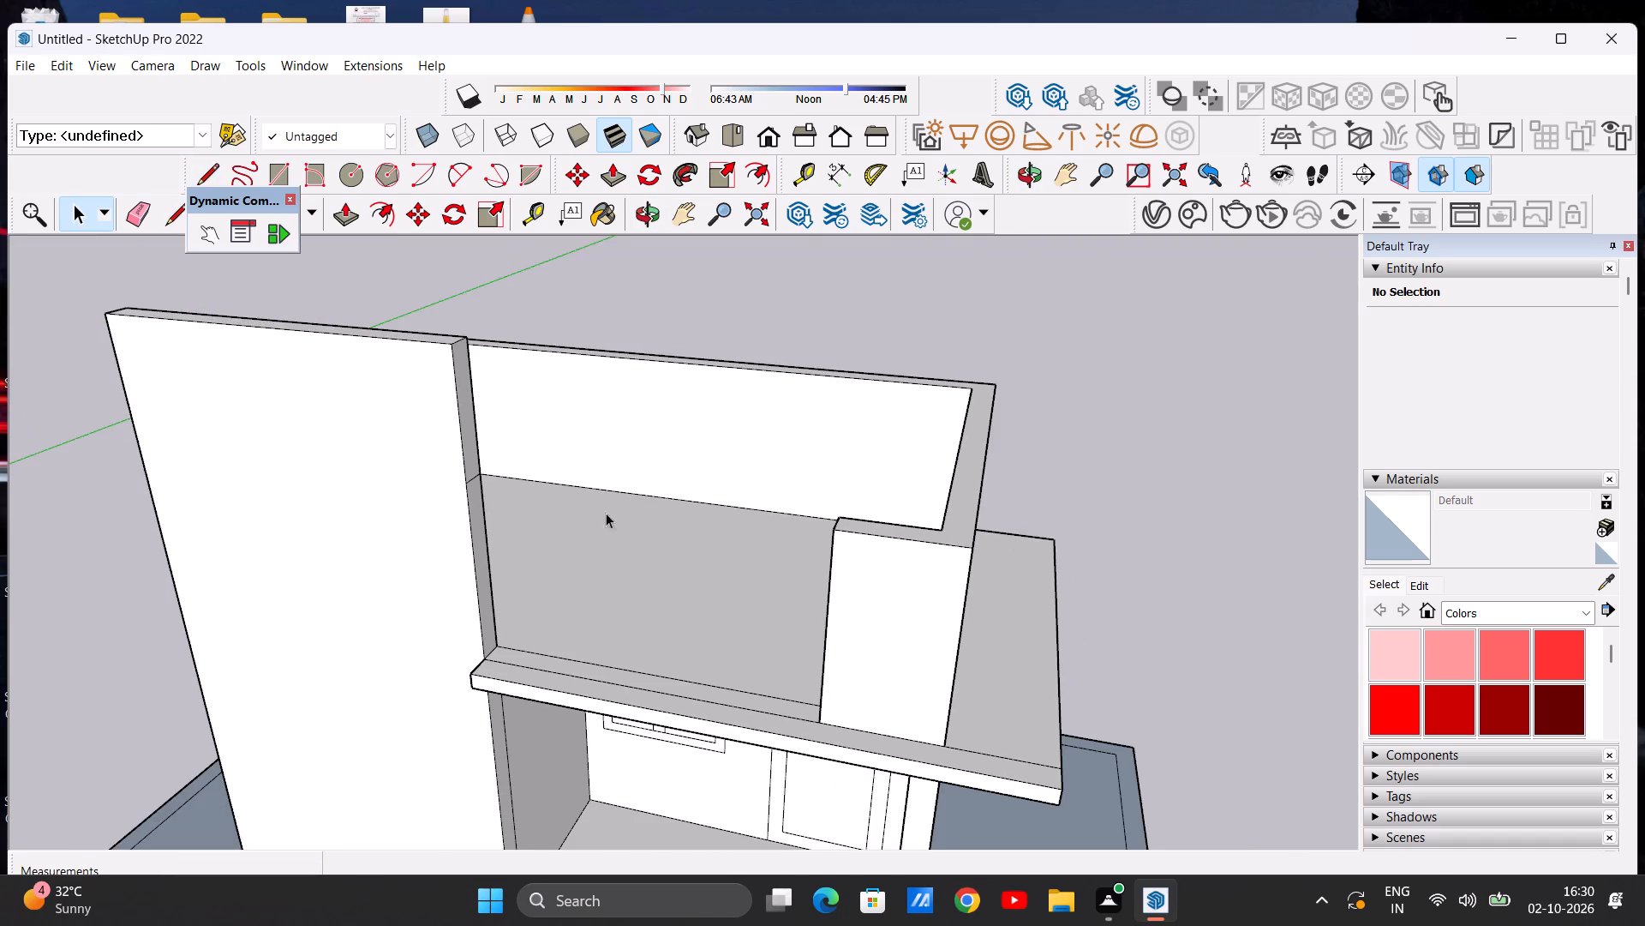
middle_click_drag(614, 507, 727, 422)
scroll(595, 506, "up", 2)
middle_click_drag(547, 532, 516, 537)
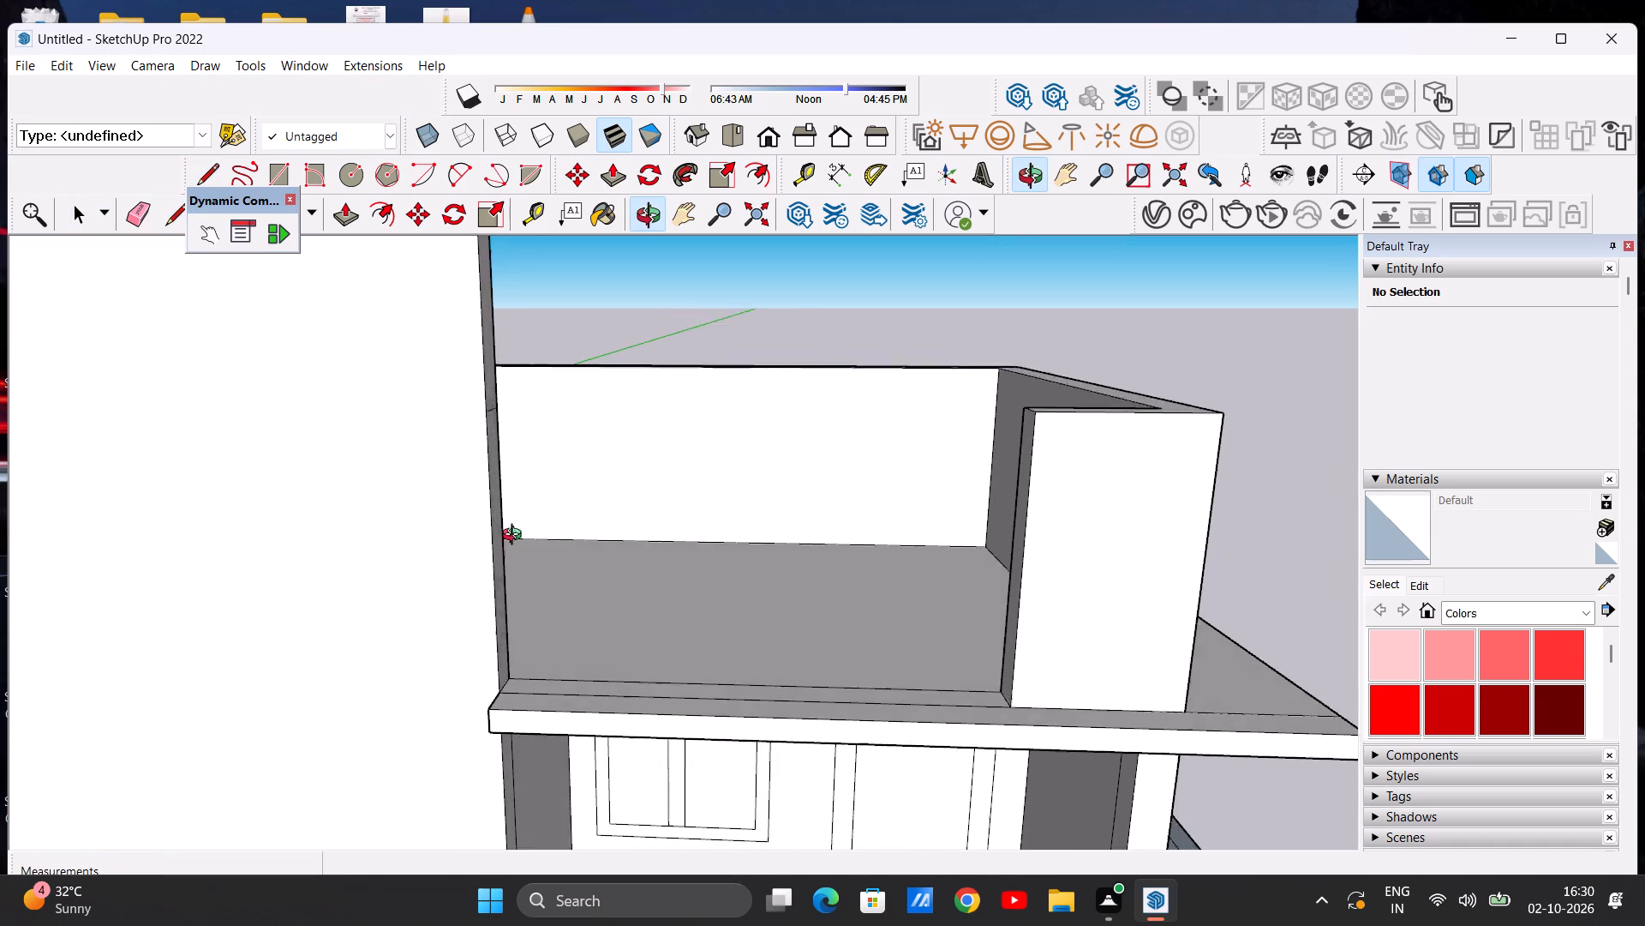
middle_click_drag(516, 537, 446, 590)
key("p")
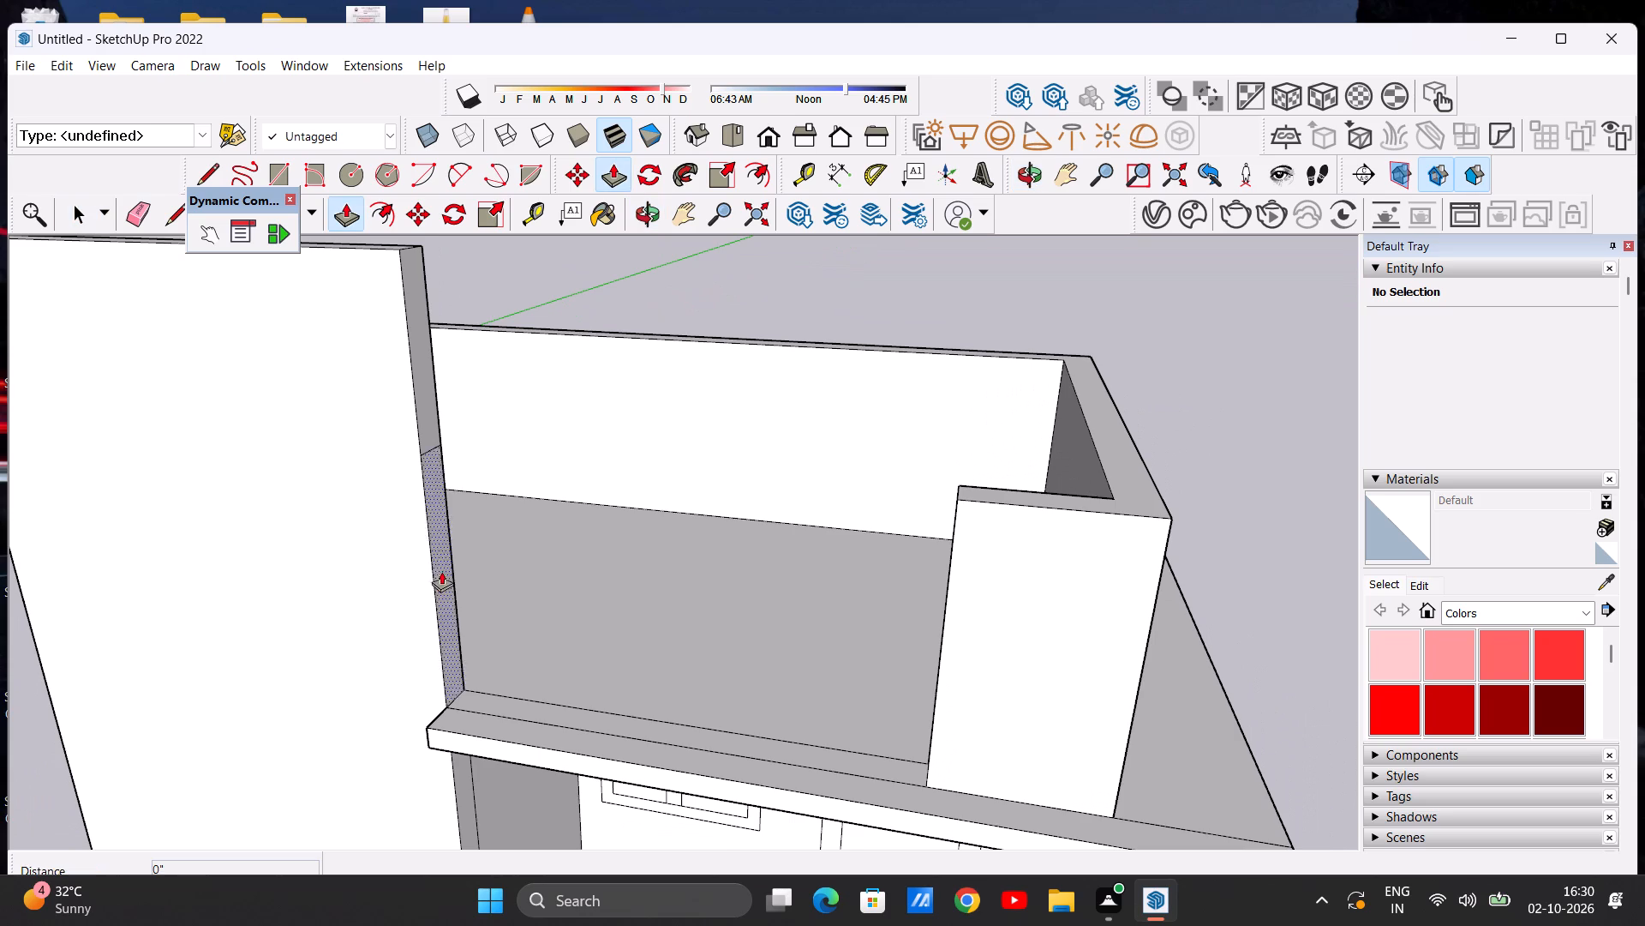
left_click(440, 539)
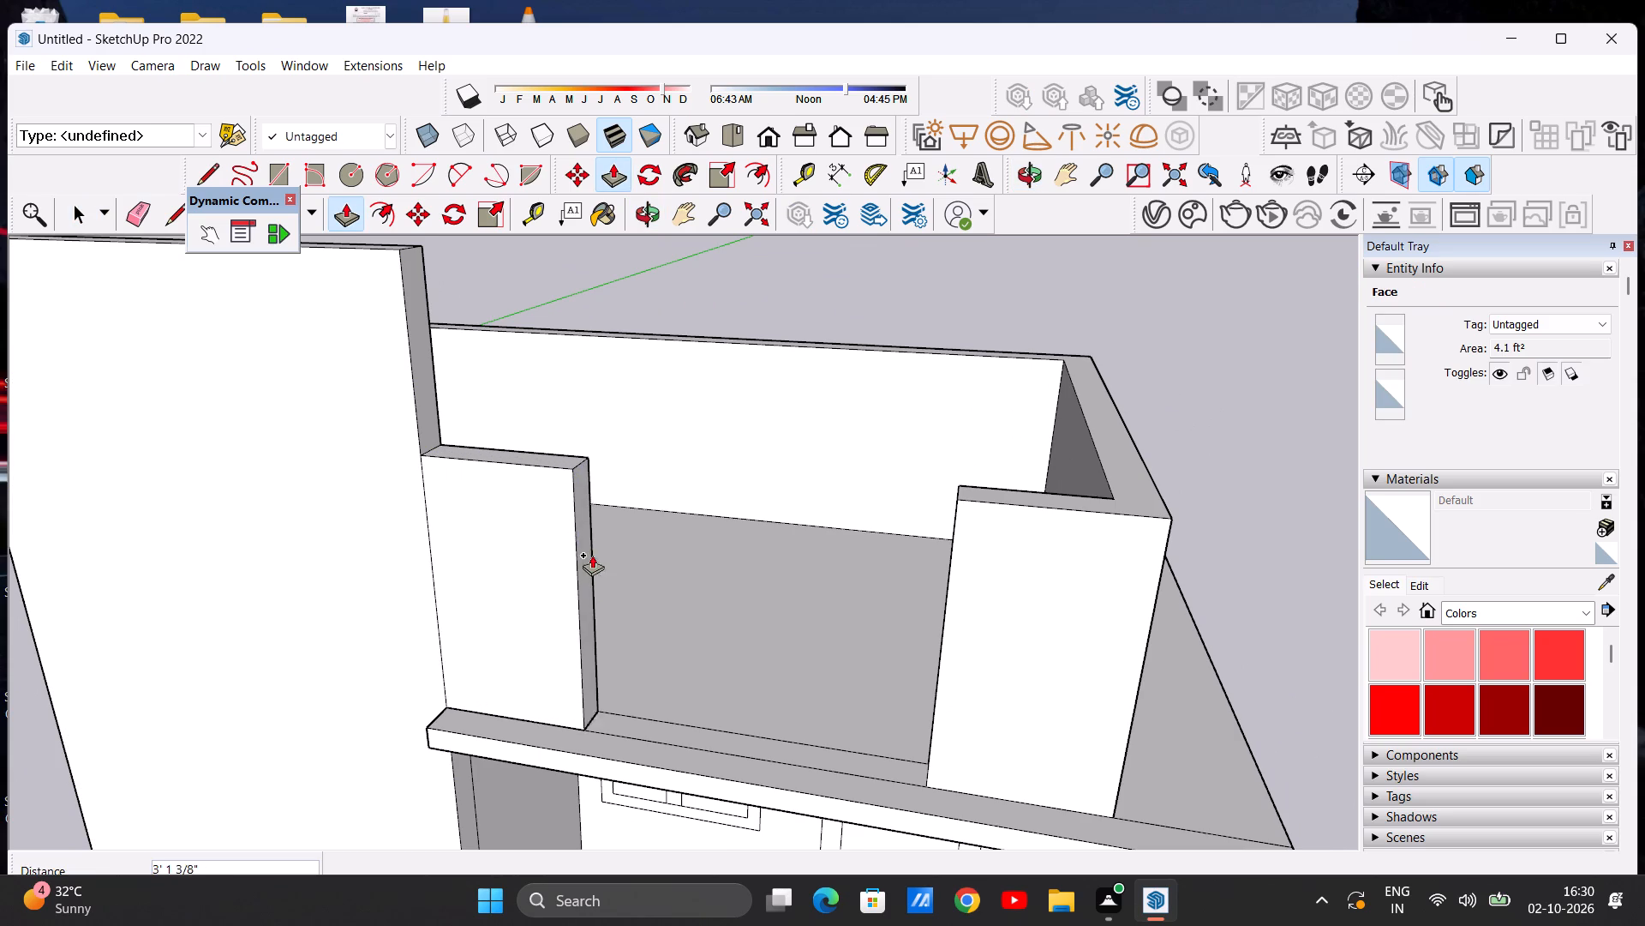
middle_click_drag(618, 567, 673, 556)
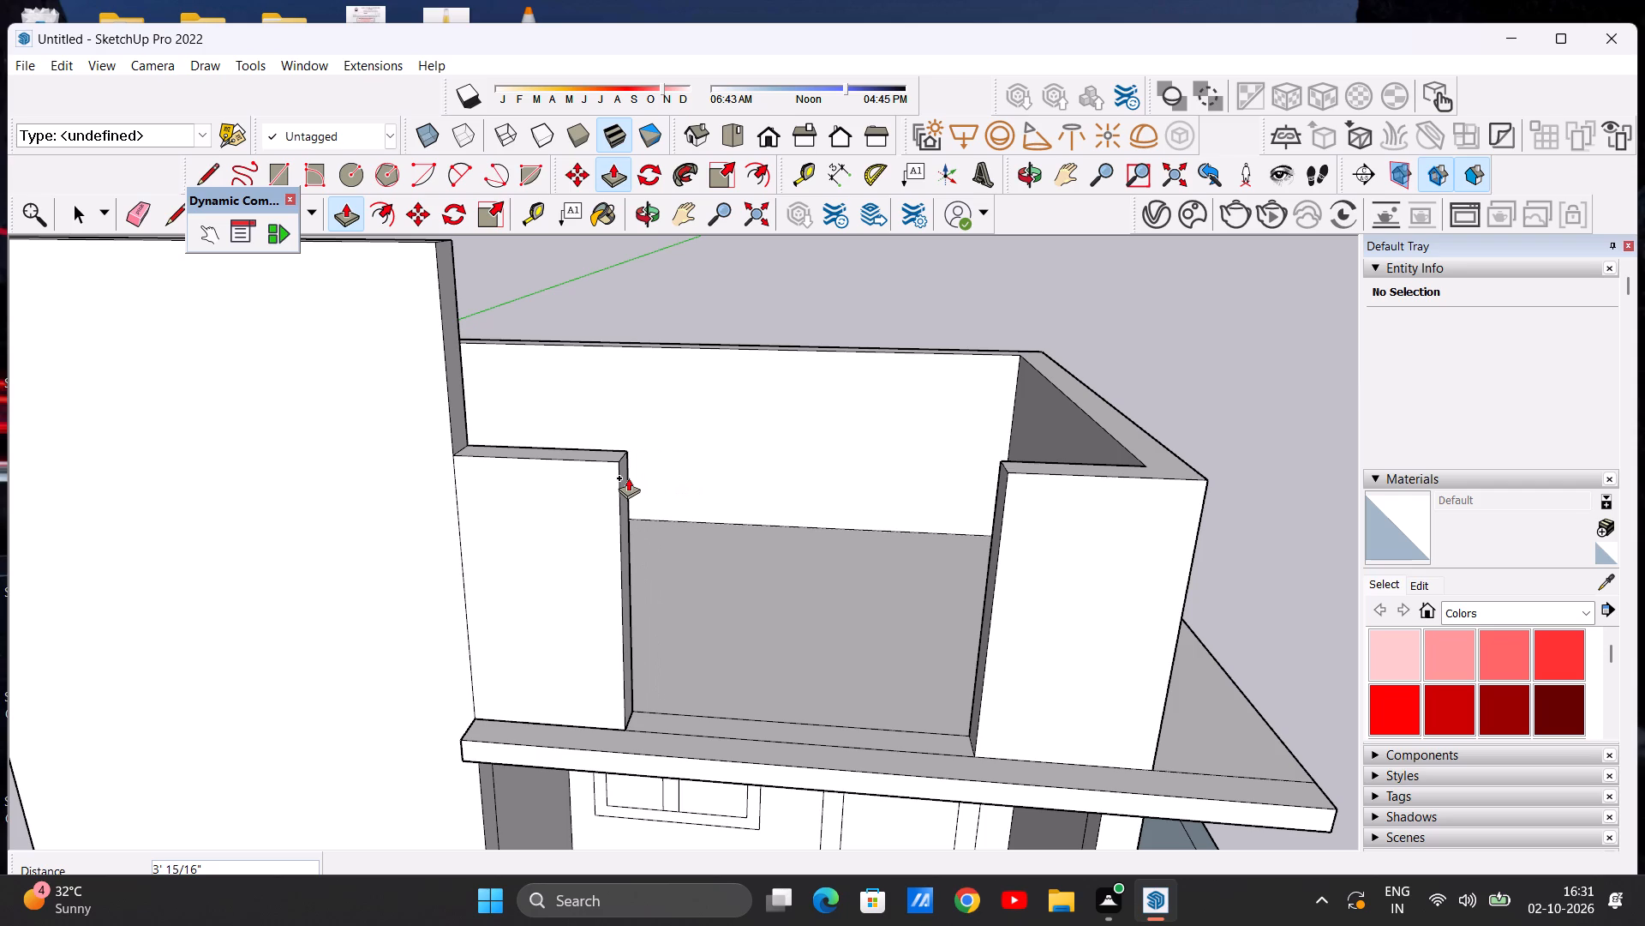
left_click(628, 478)
key("space")
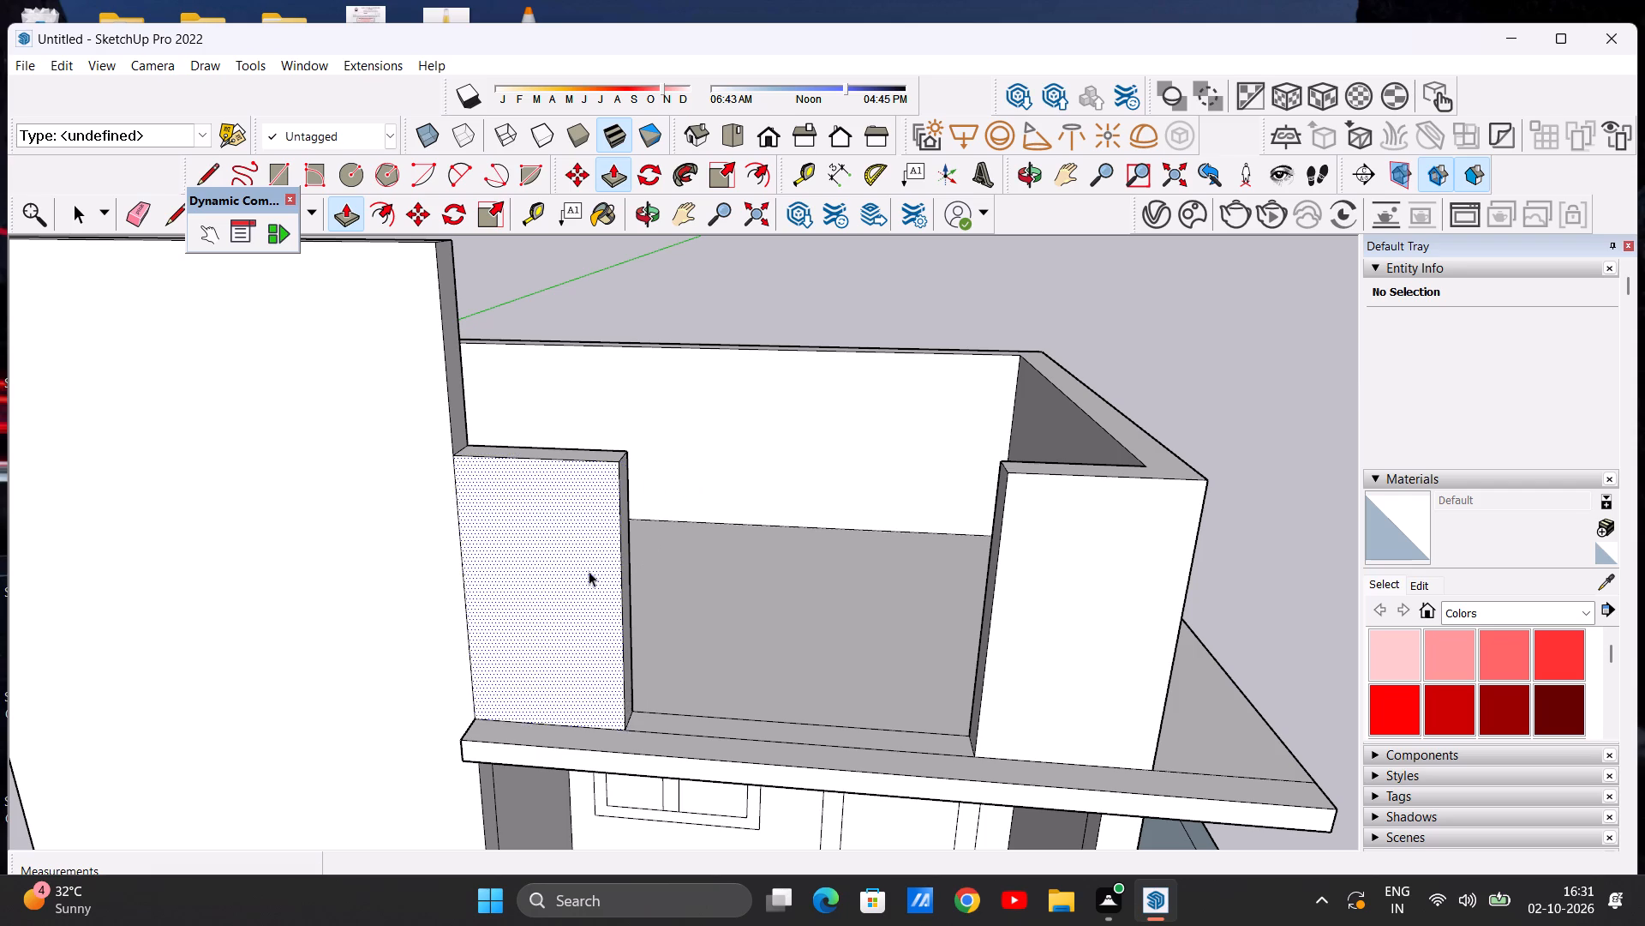
Raise the slab strip between the two upper front wall returns about 1' 8" to form a low parapet.
scroll(625, 582, "down", 4)
middle_click_drag(601, 595, 636, 560)
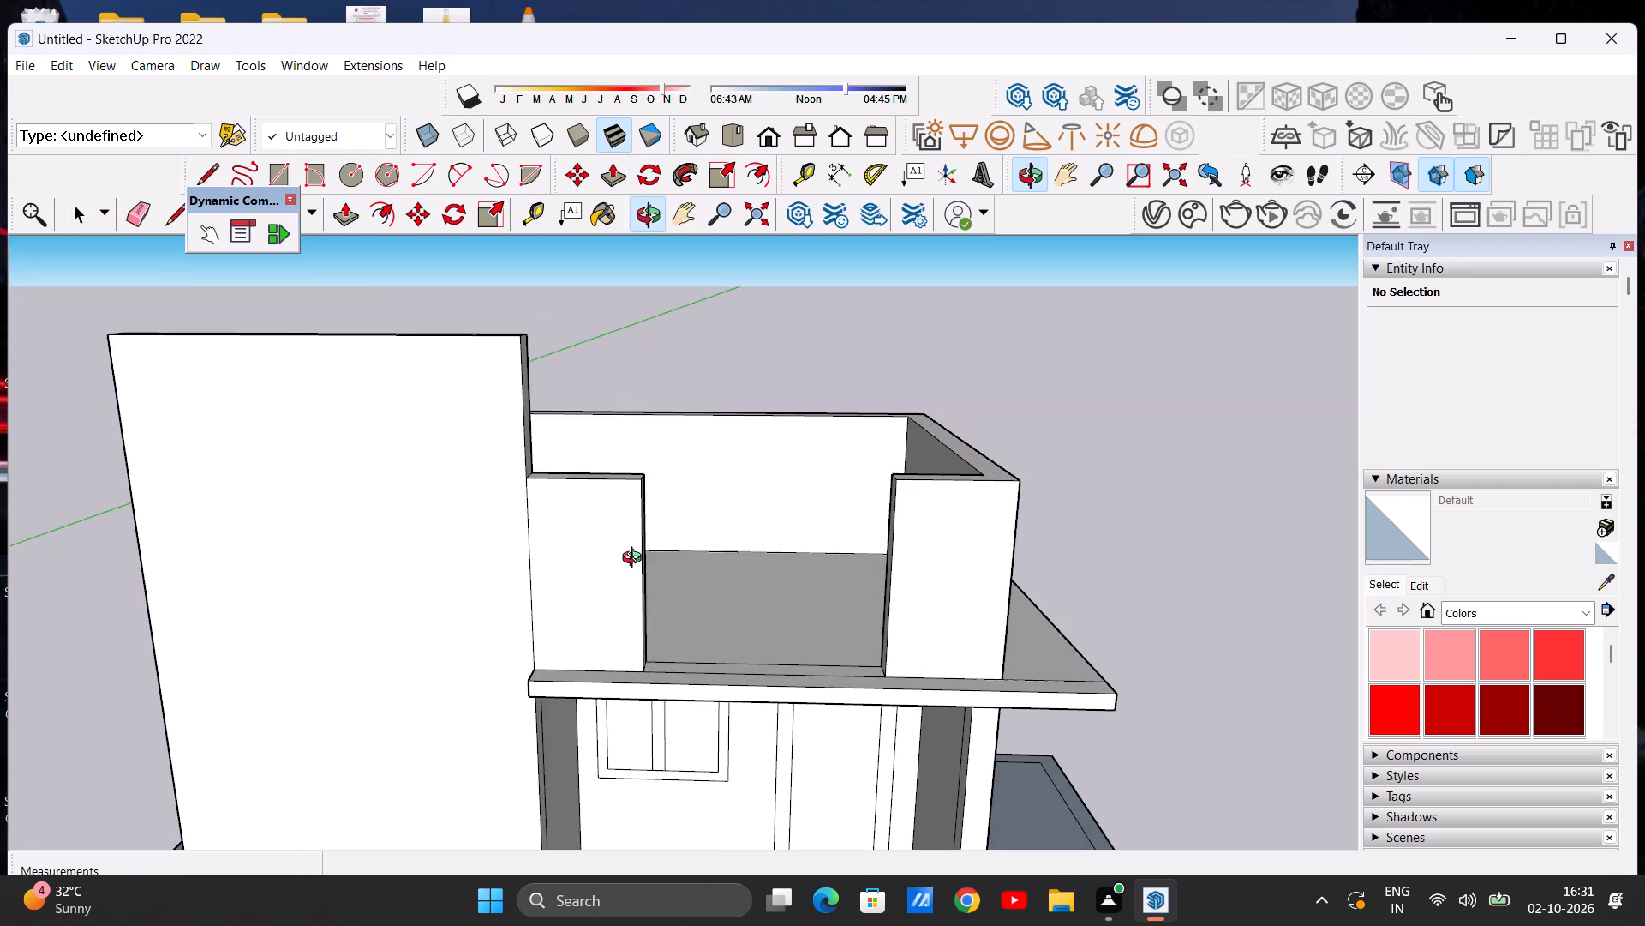
middle_click_drag(636, 560, 621, 656)
middle_click_drag(615, 666, 613, 696)
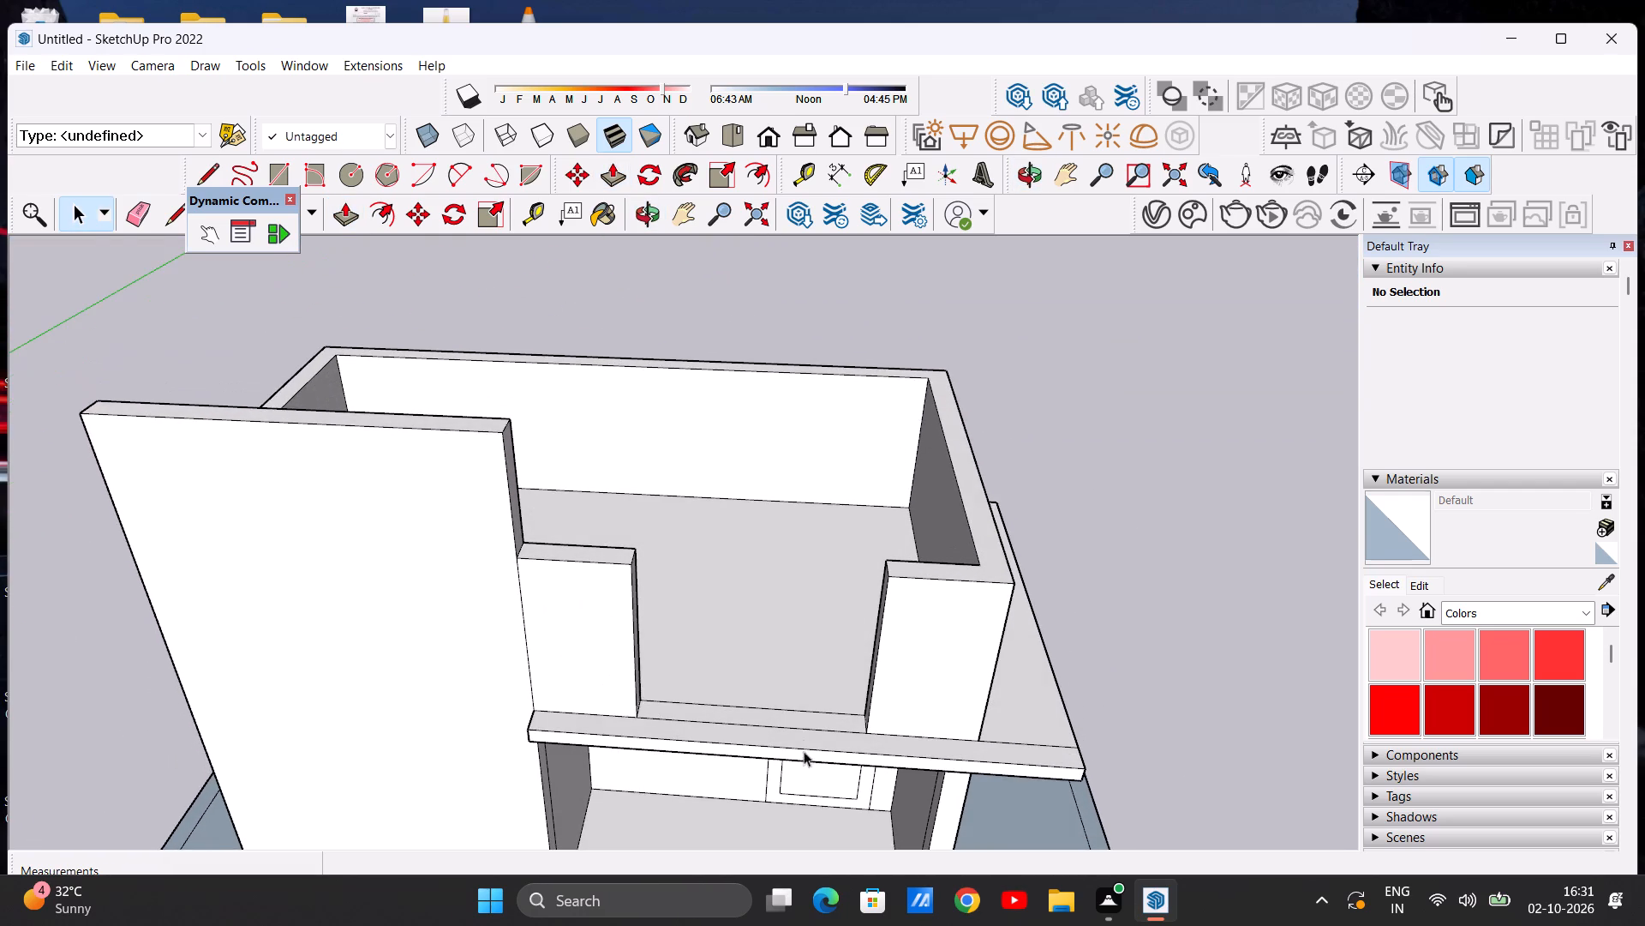
scroll(804, 736, "up", 5)
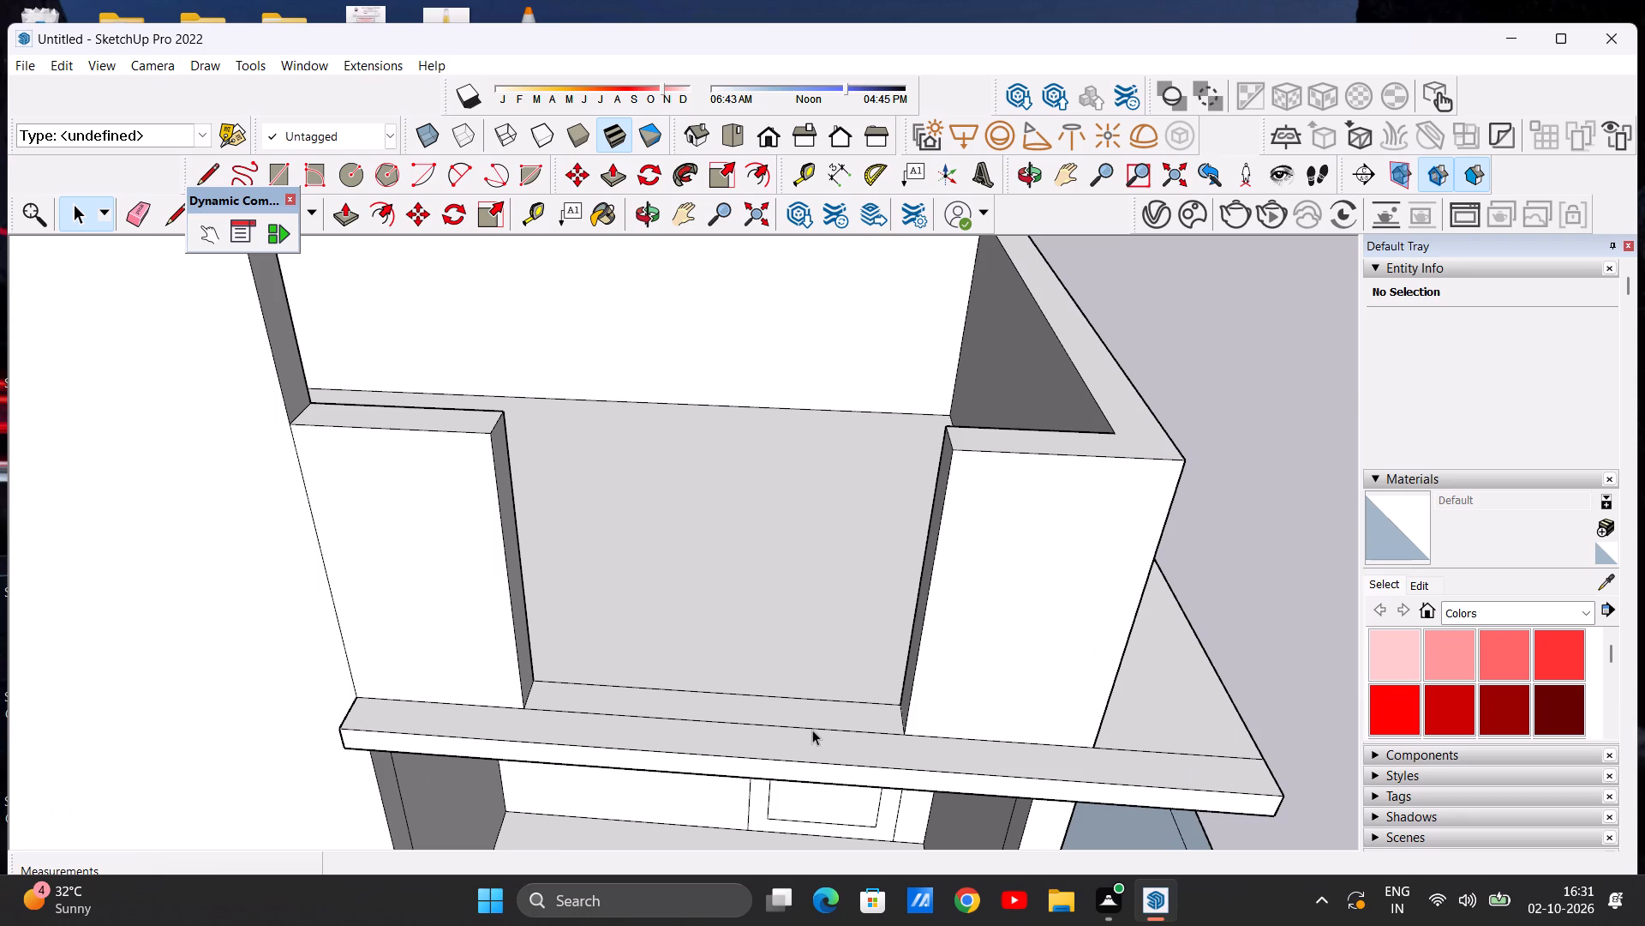
key("p")
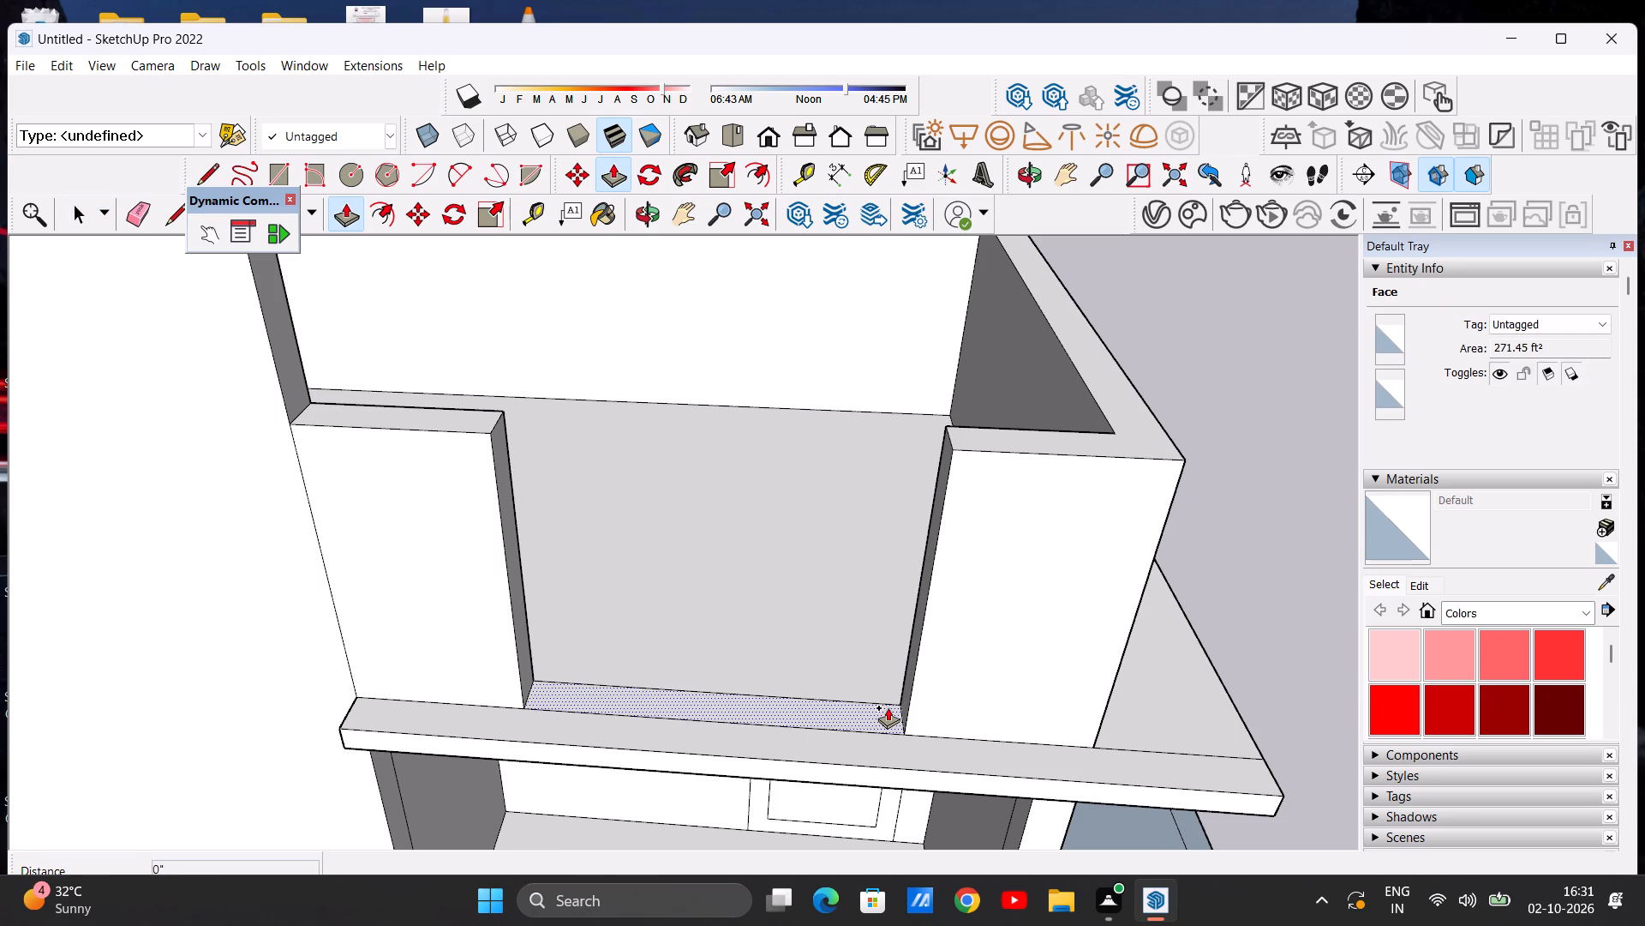
left_click(888, 707)
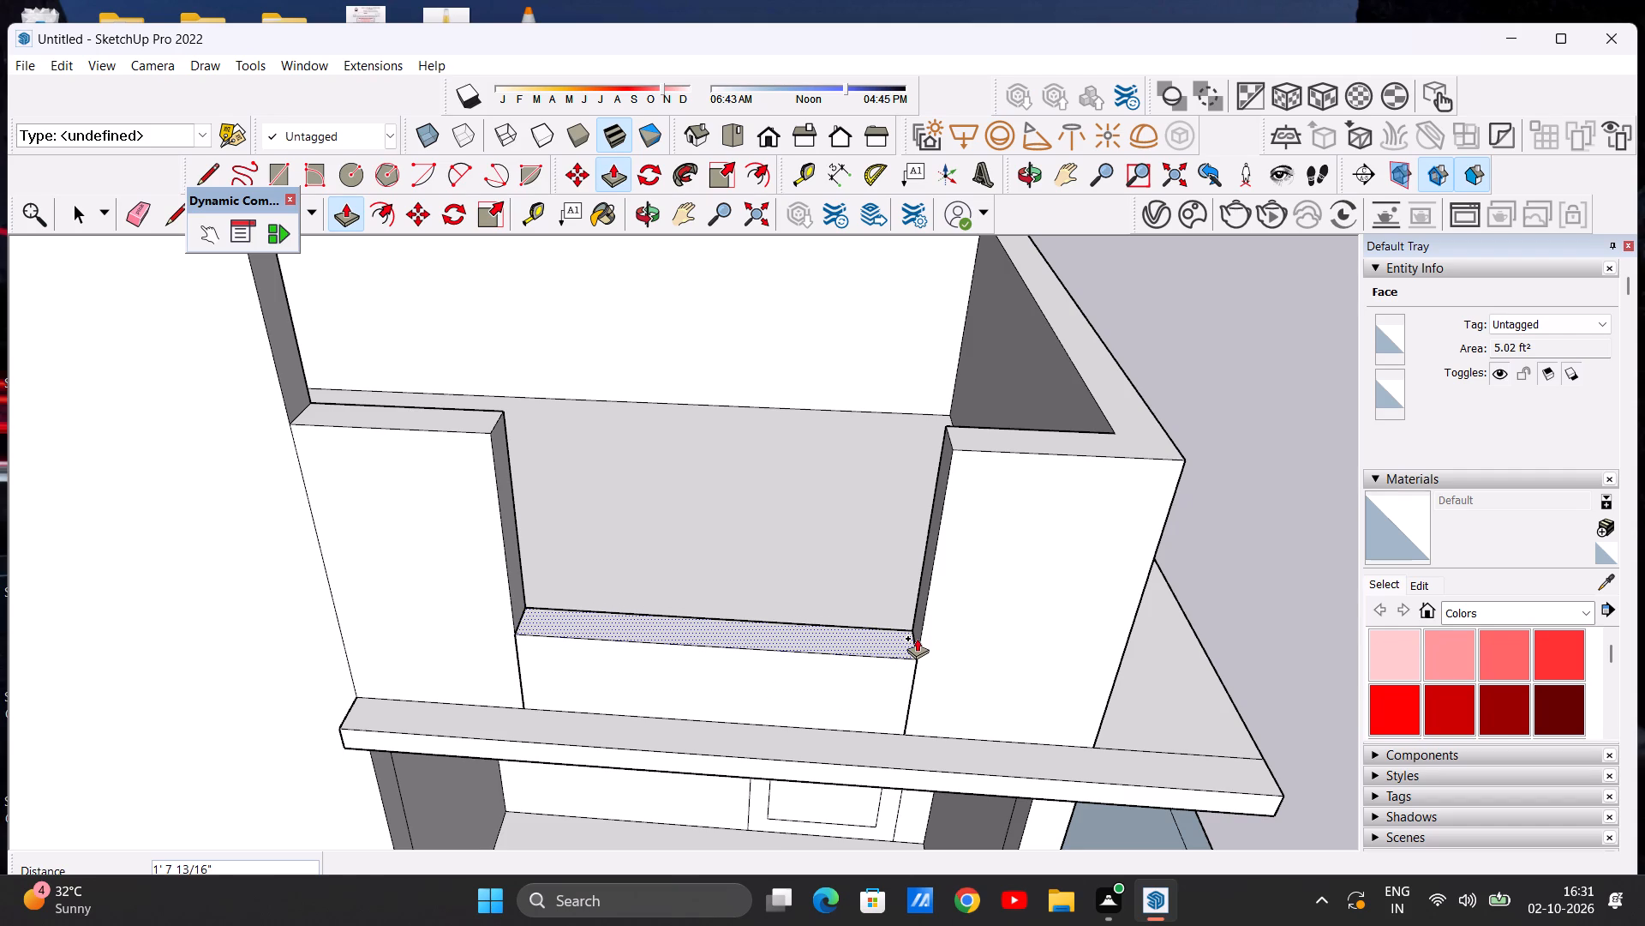
left_click(917, 638)
key("space")
scroll(857, 646, "down", 7)
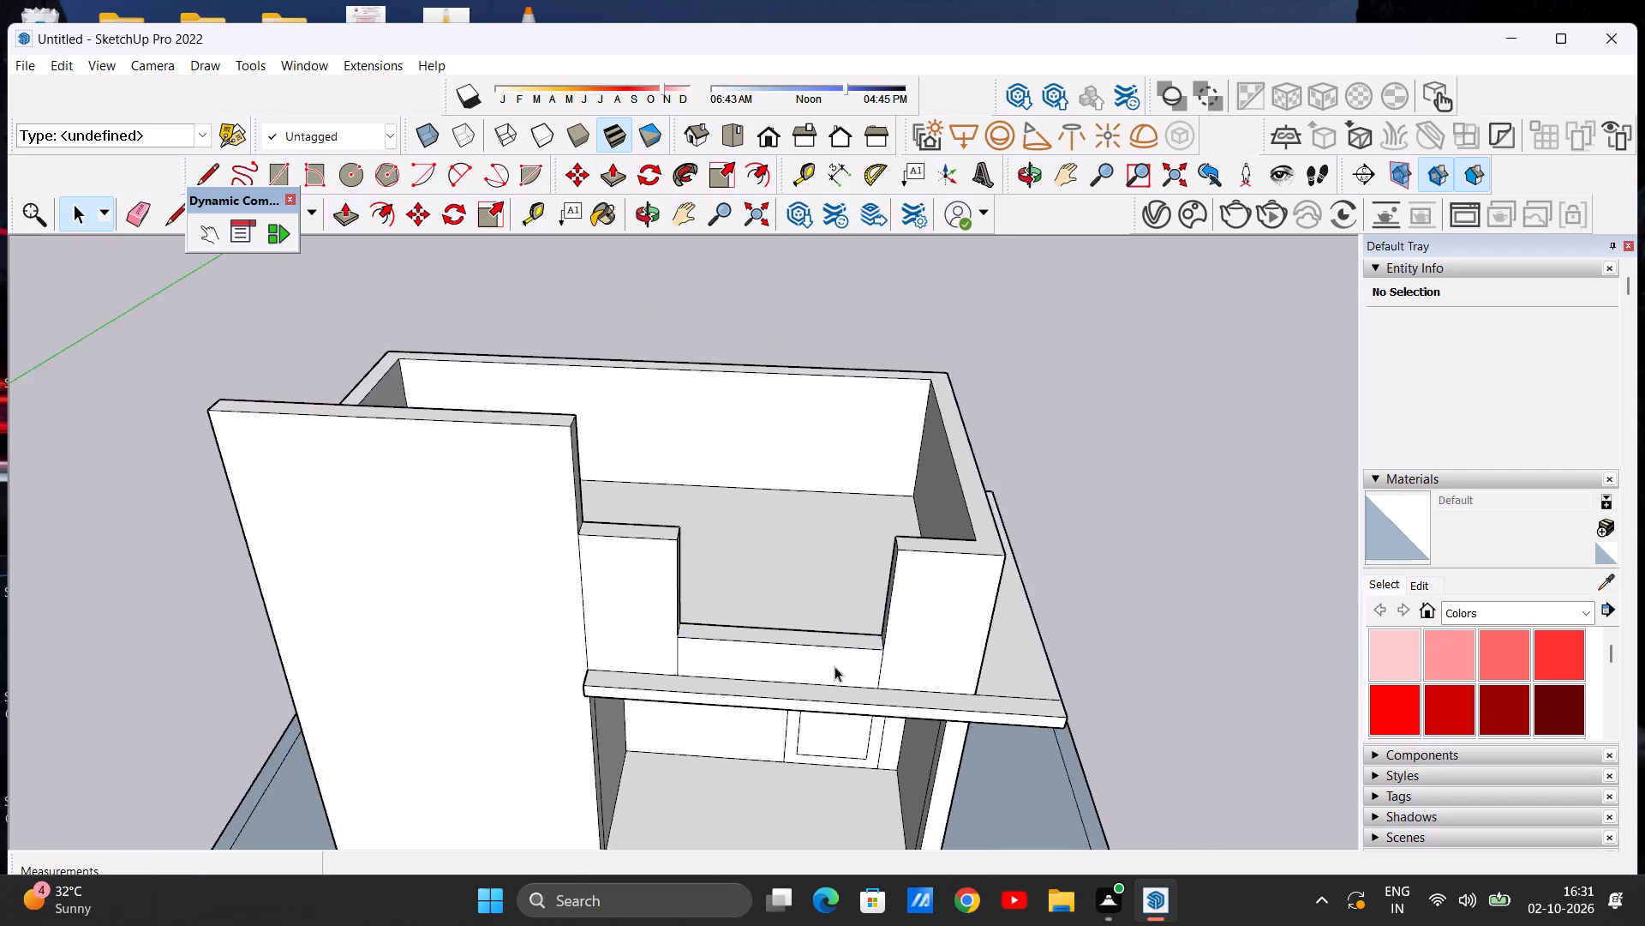
middle_click_drag(834, 666, 852, 513)
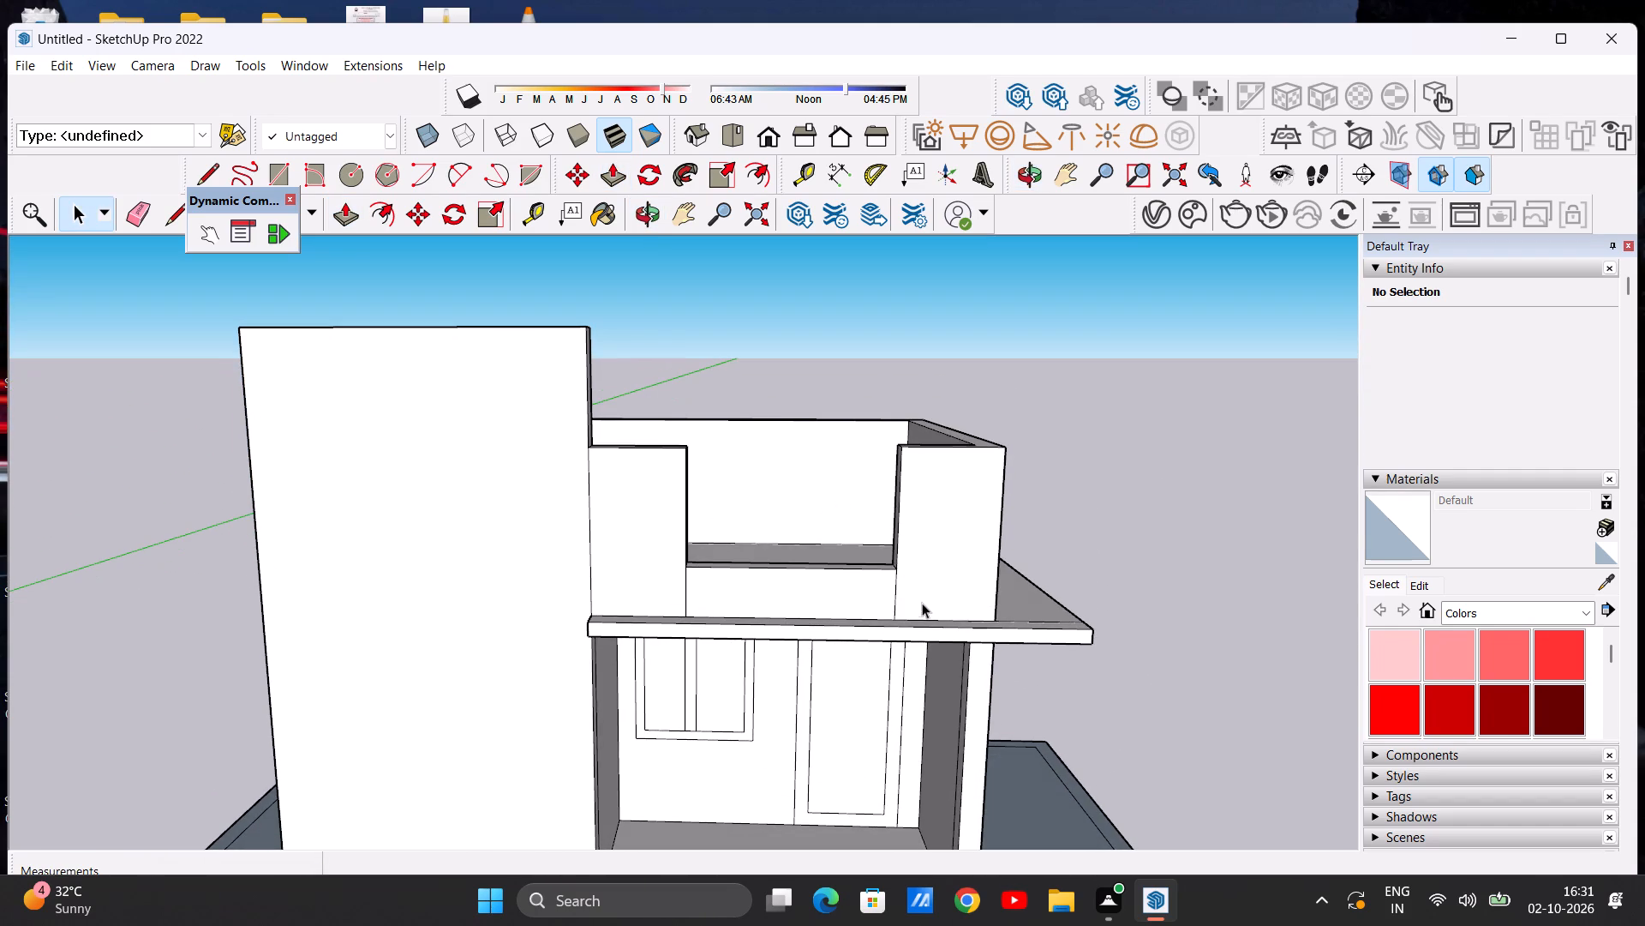
Erase the two vertical seam lines between the low parapet and the upper front wall returns on the front face.
scroll(919, 607, "up", 2)
scroll(673, 609, "up", 4)
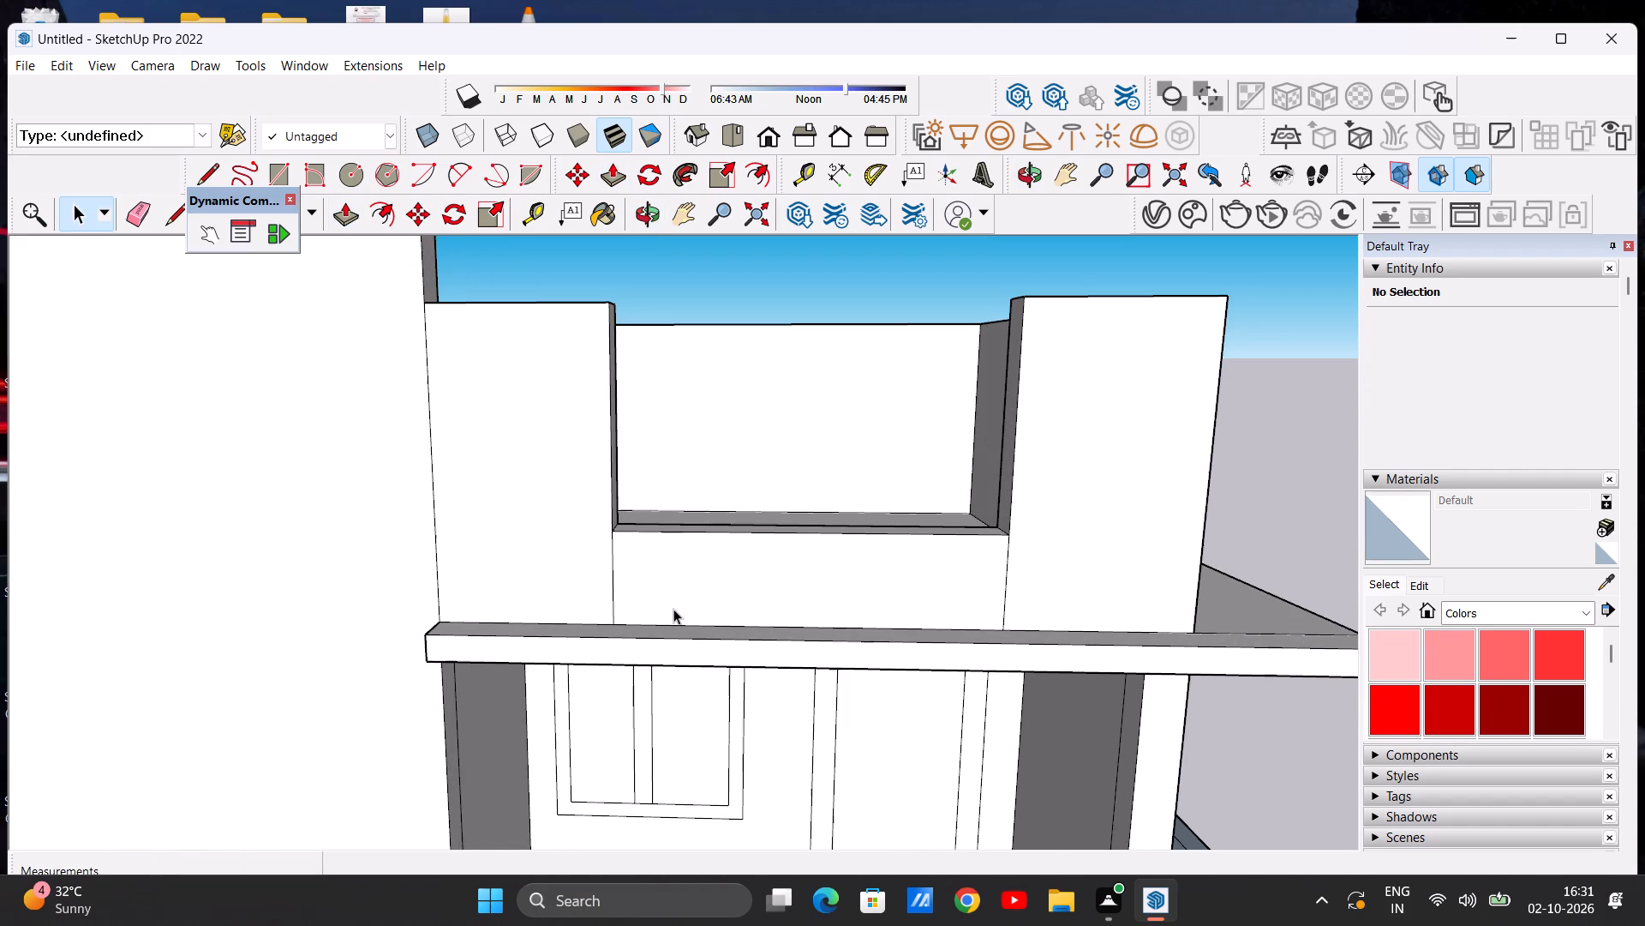
key("e")
left_click_drag(607, 574, 625, 577)
left_click_drag(994, 581, 1029, 580)
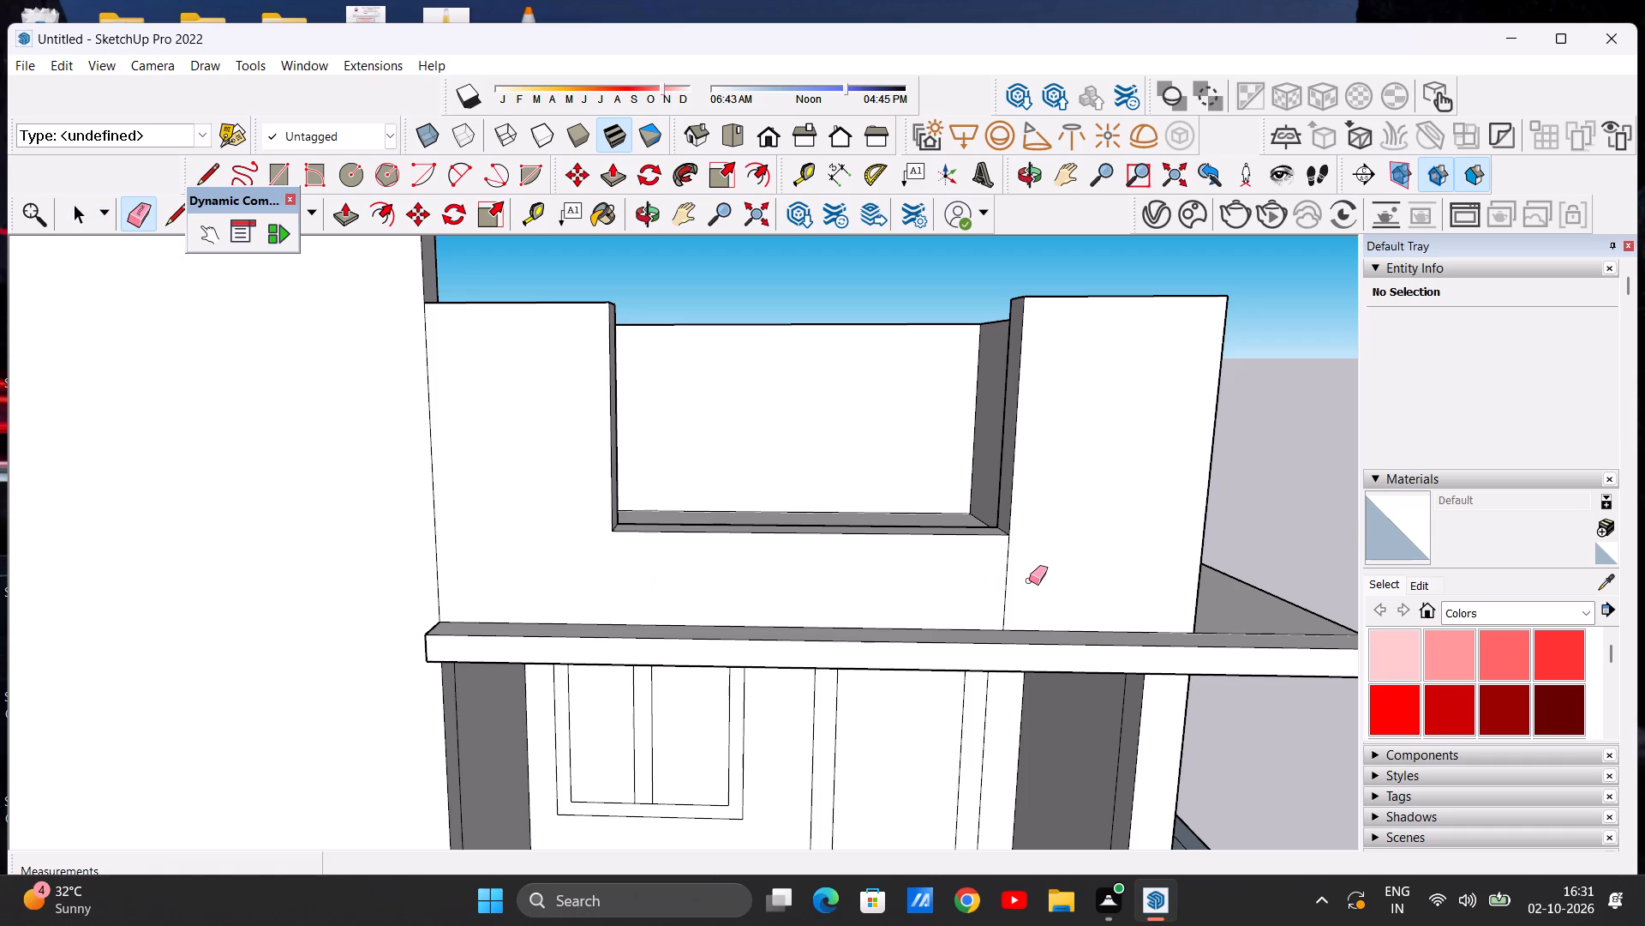
left_click_drag(1029, 580, 1030, 580)
key("space")
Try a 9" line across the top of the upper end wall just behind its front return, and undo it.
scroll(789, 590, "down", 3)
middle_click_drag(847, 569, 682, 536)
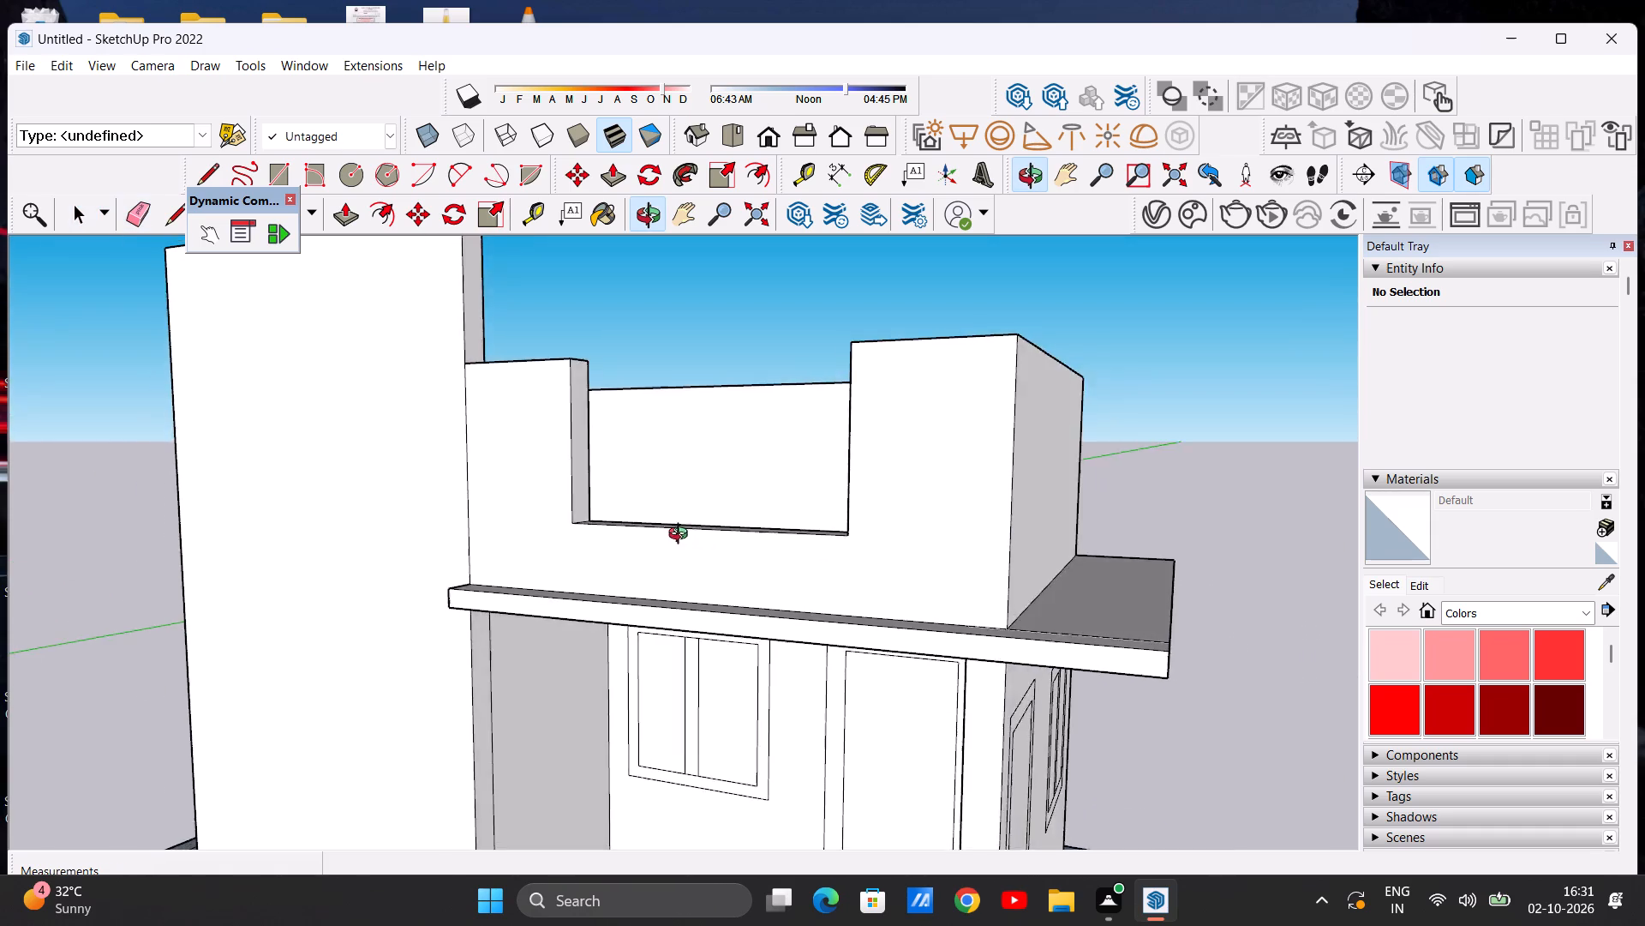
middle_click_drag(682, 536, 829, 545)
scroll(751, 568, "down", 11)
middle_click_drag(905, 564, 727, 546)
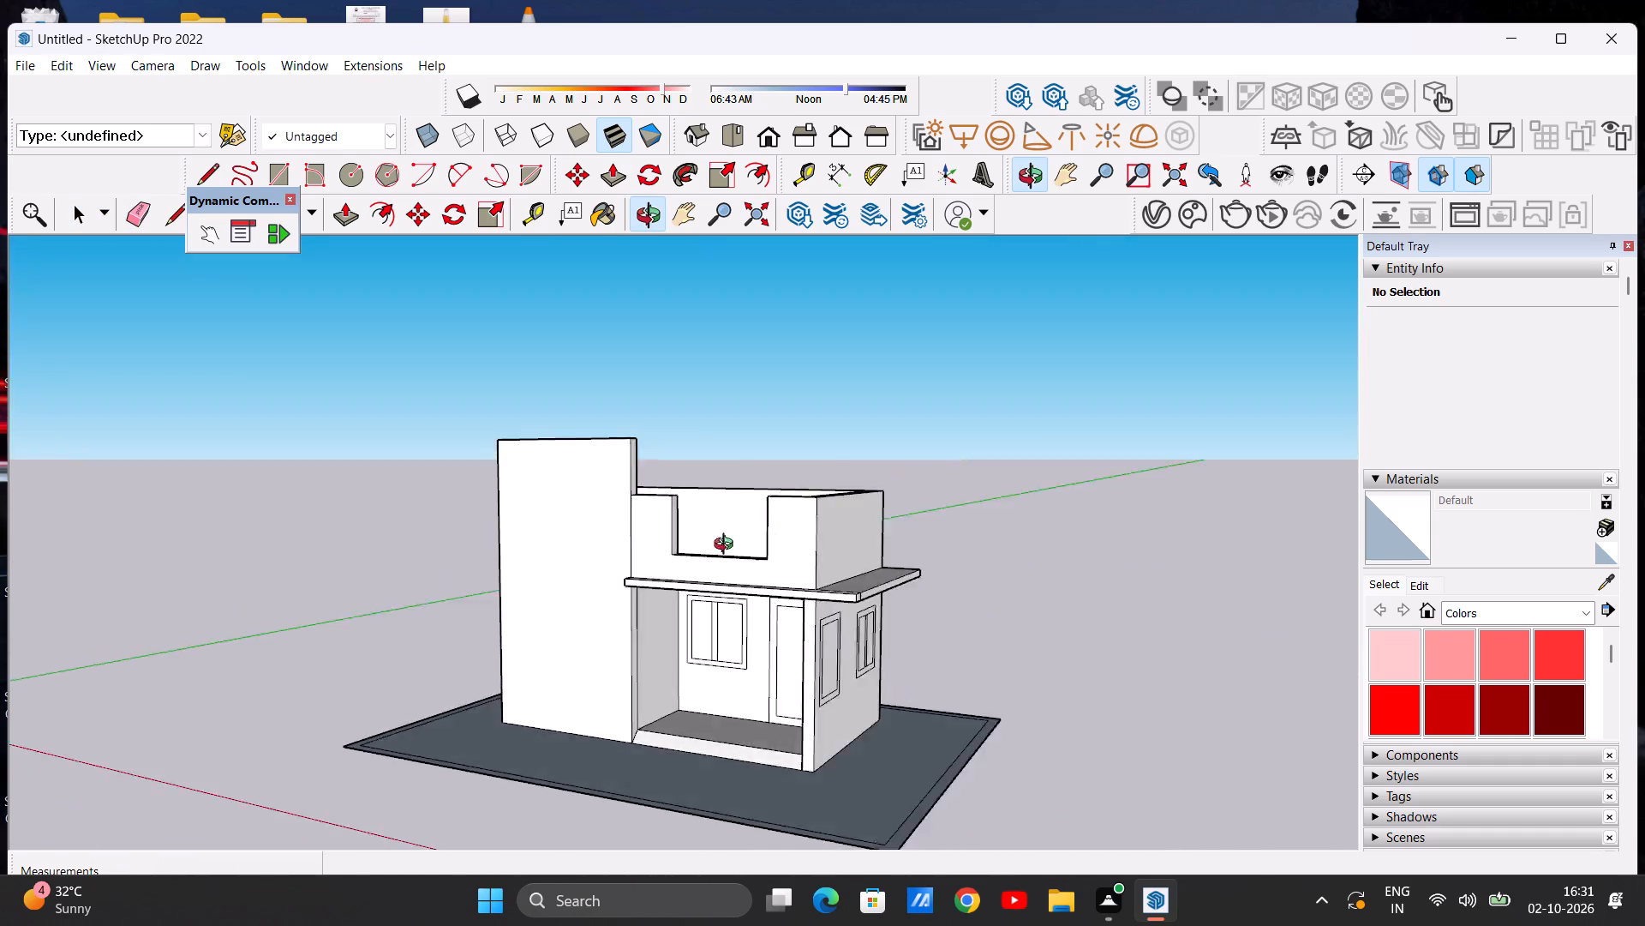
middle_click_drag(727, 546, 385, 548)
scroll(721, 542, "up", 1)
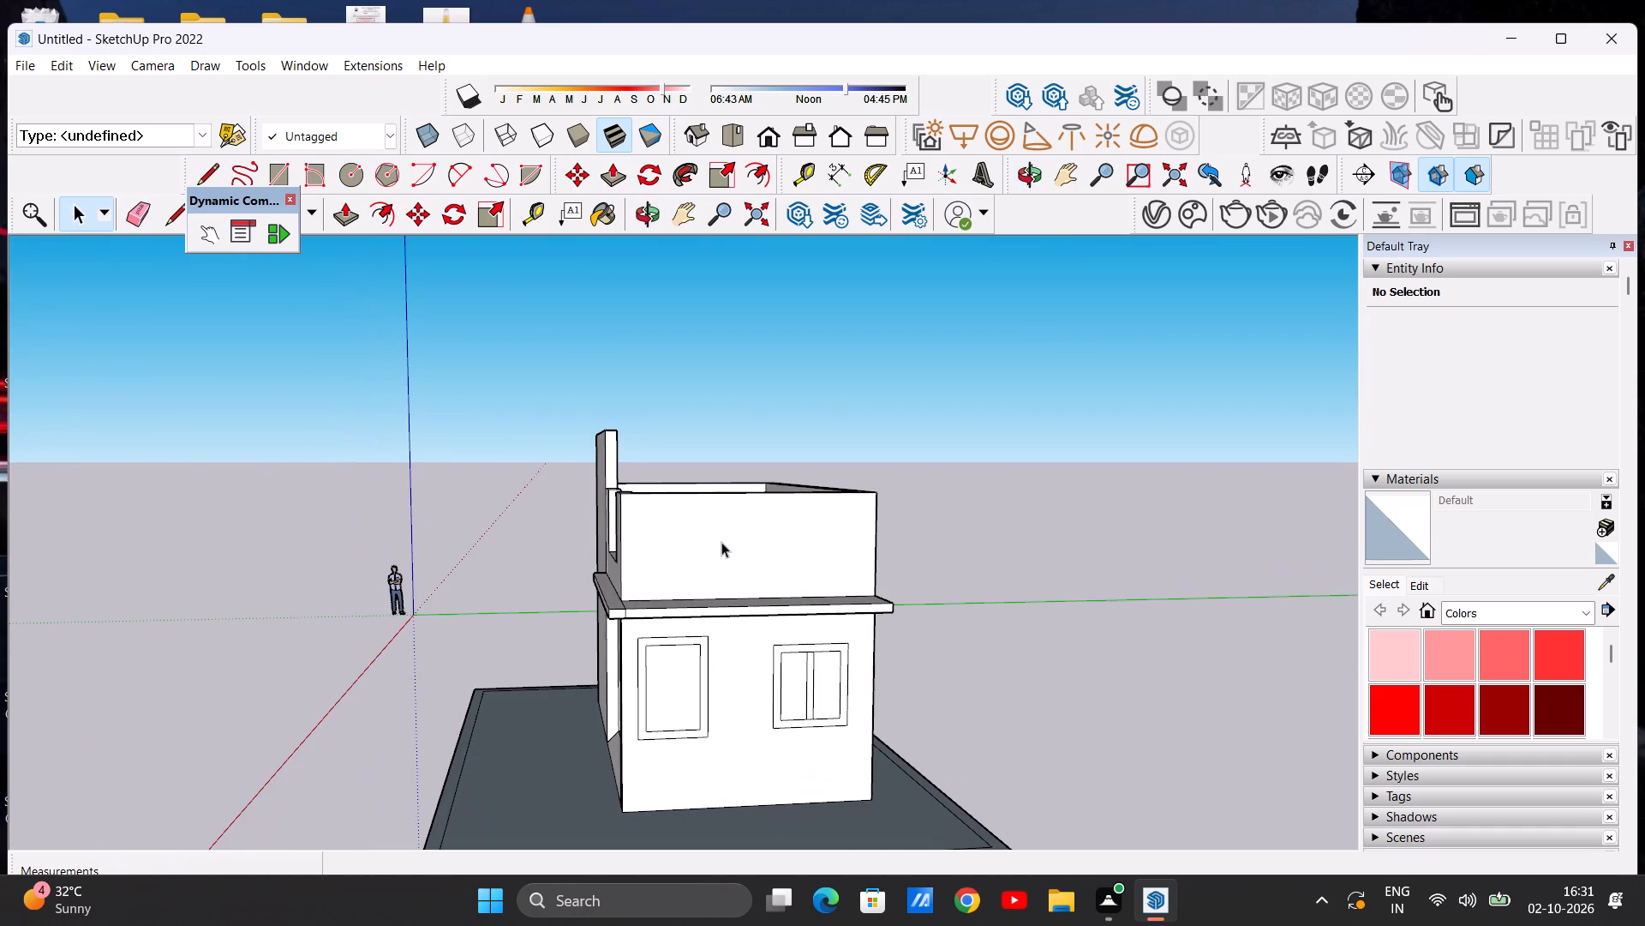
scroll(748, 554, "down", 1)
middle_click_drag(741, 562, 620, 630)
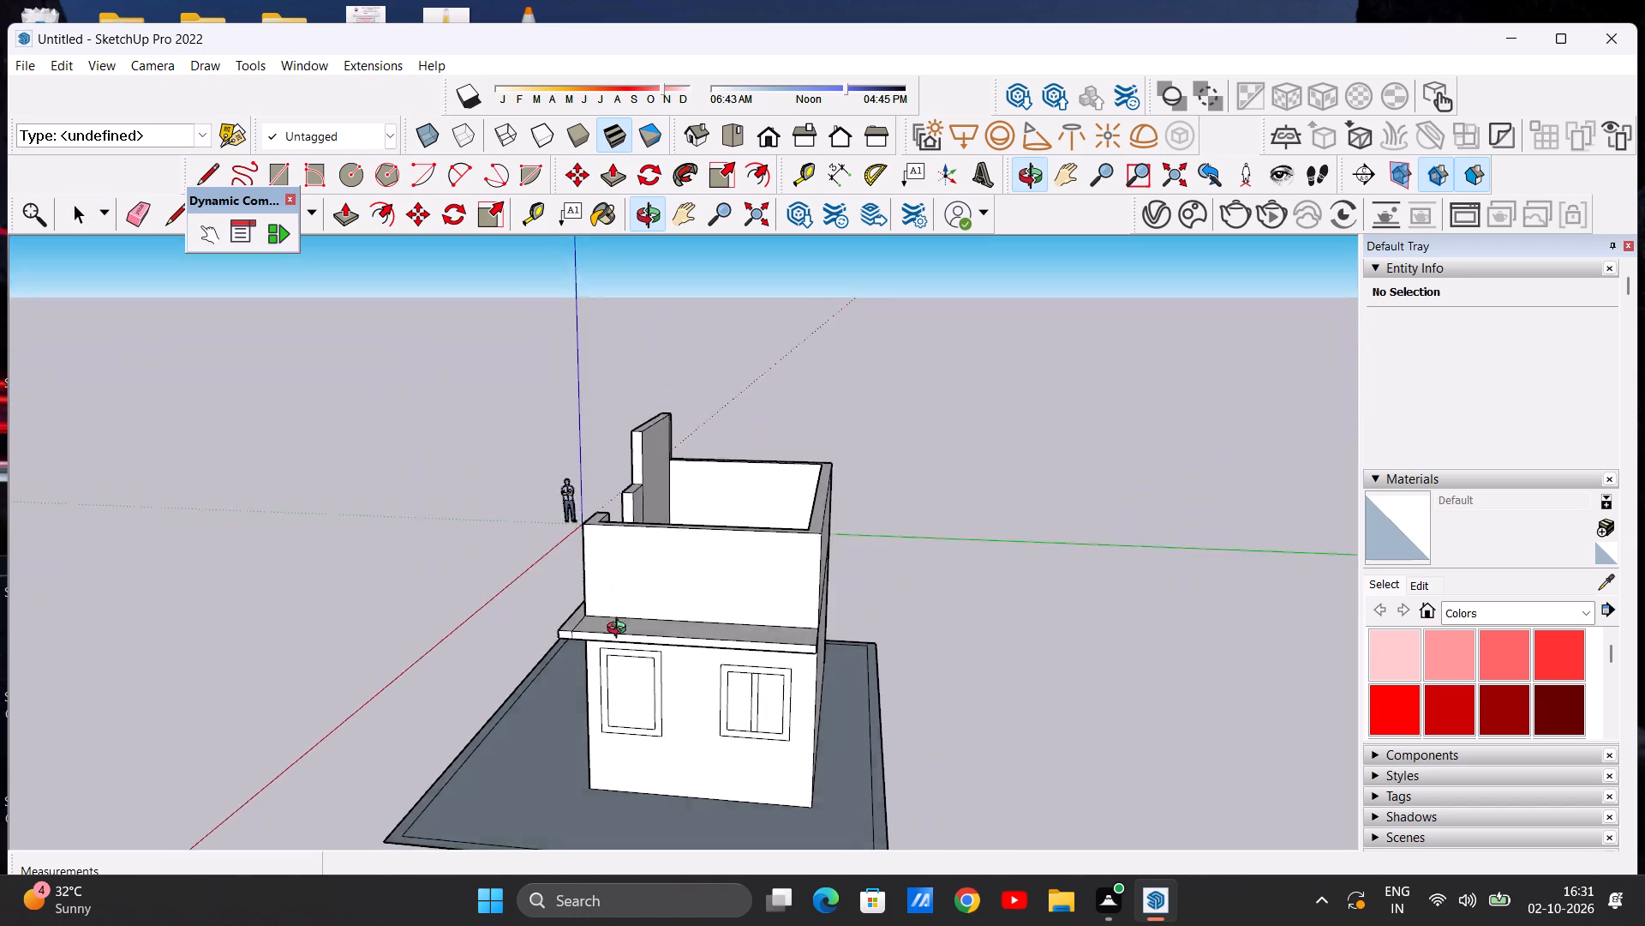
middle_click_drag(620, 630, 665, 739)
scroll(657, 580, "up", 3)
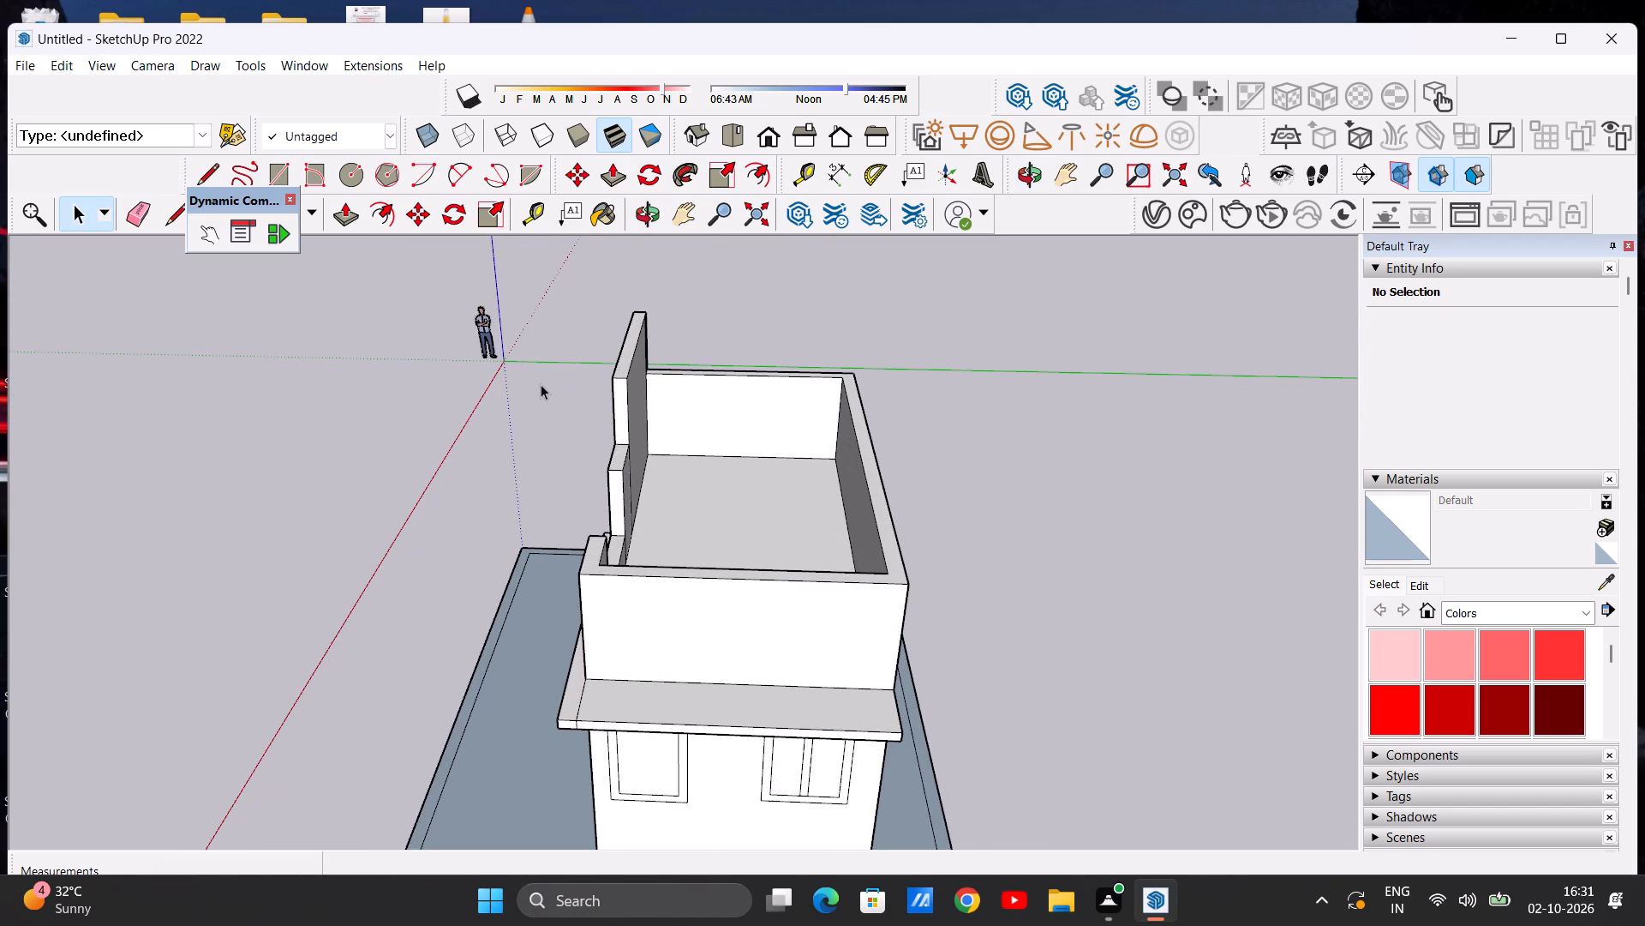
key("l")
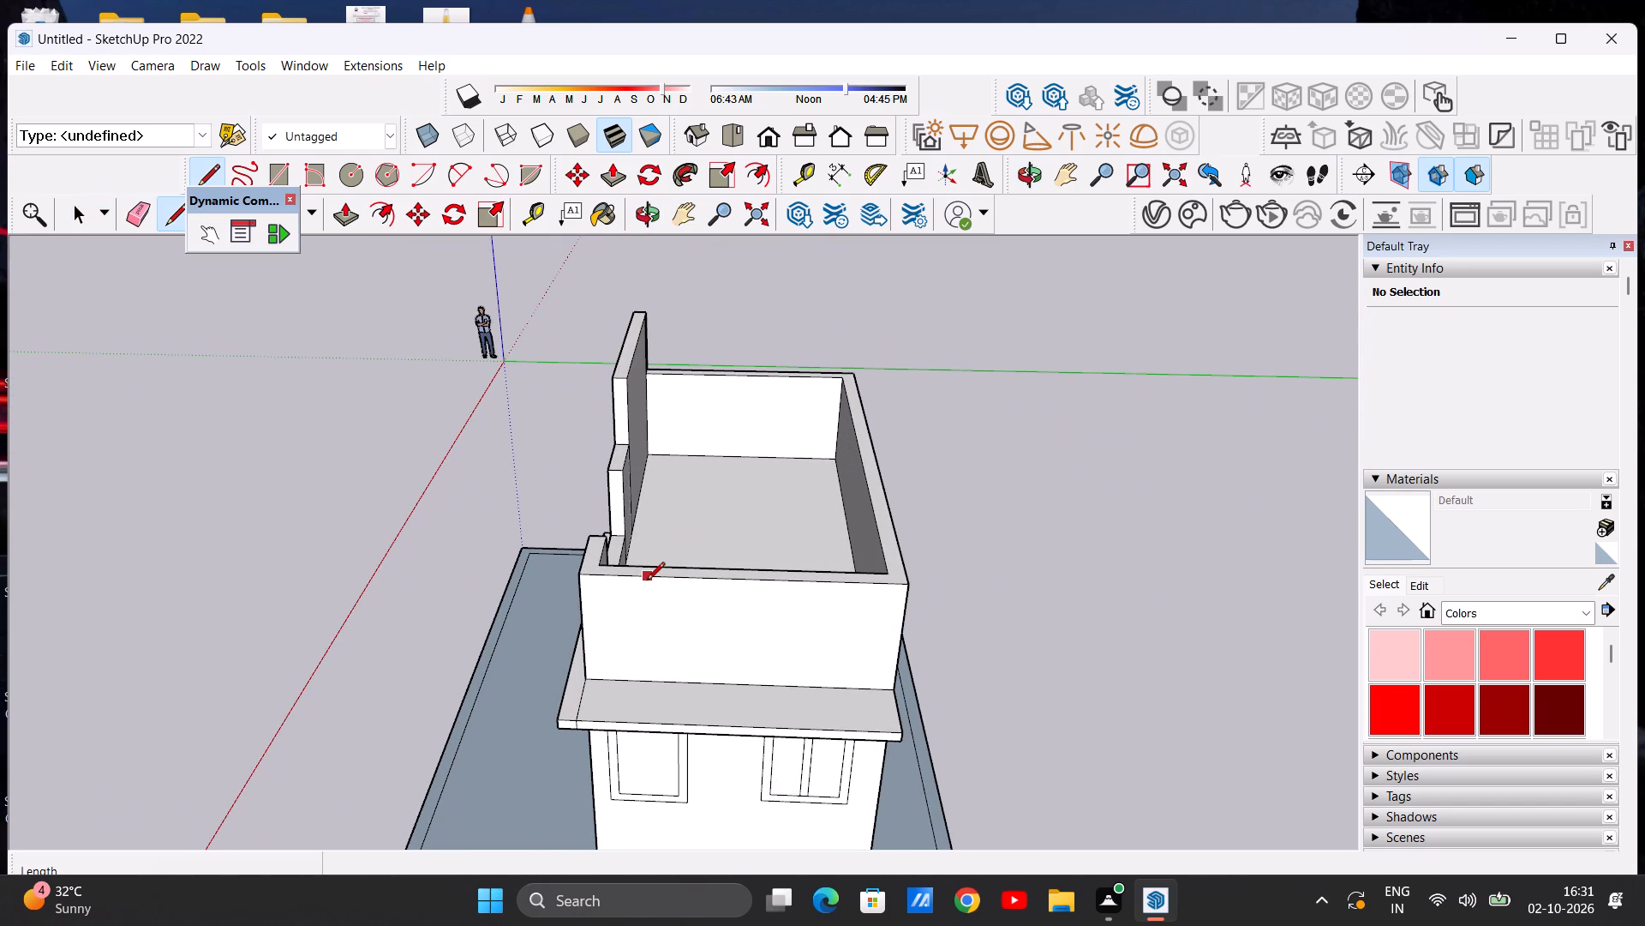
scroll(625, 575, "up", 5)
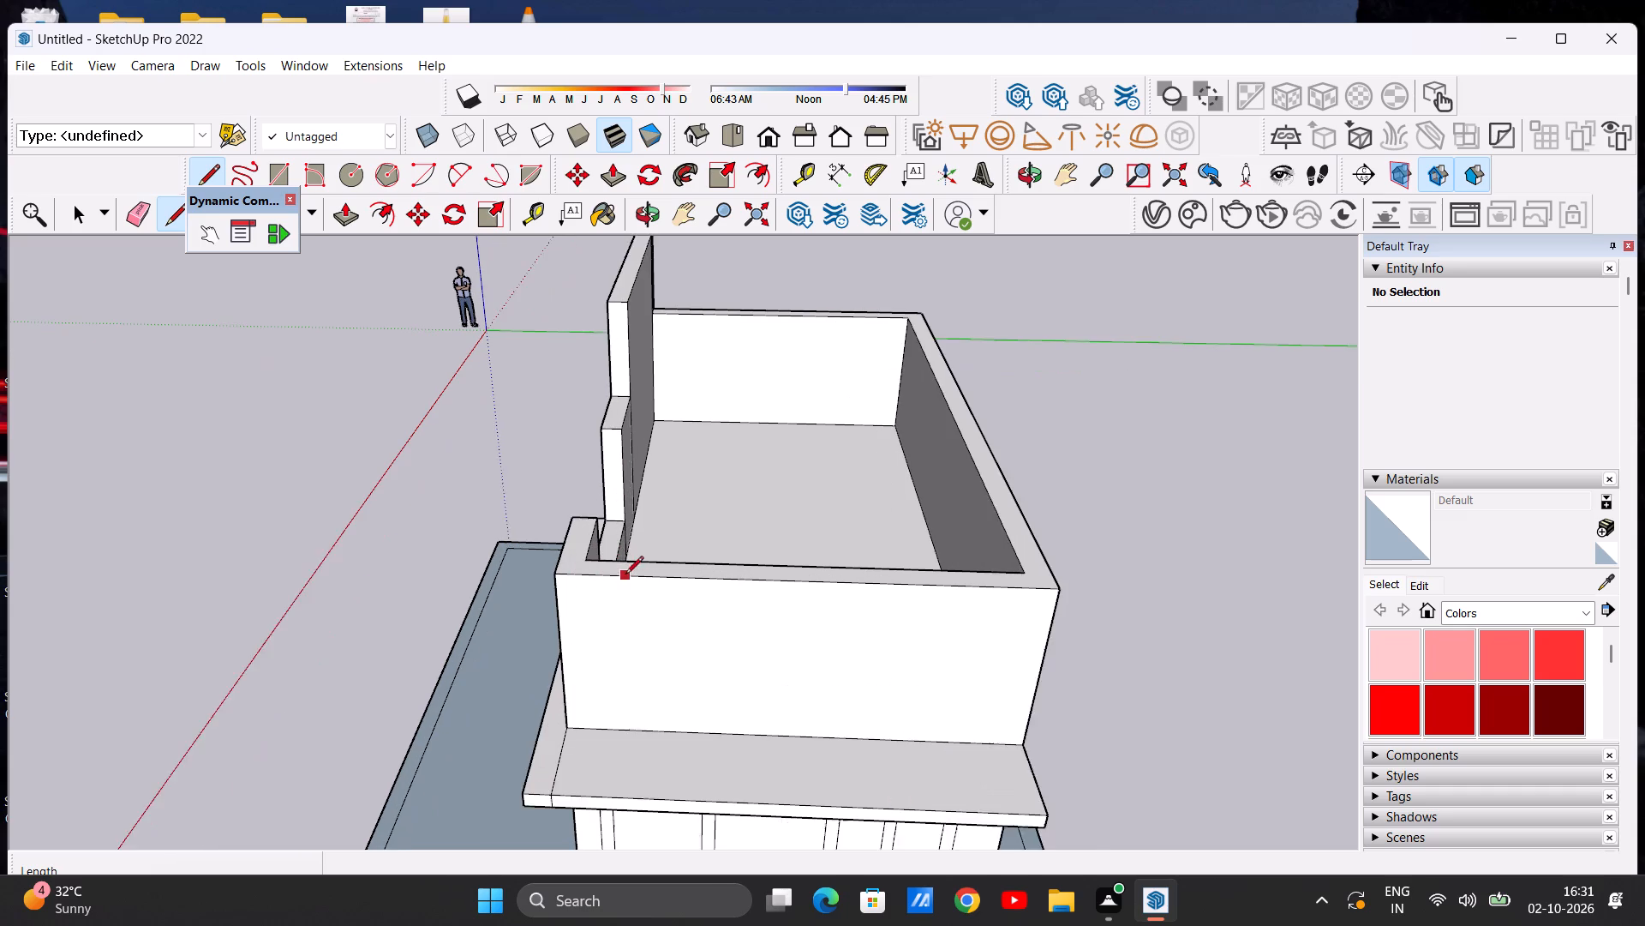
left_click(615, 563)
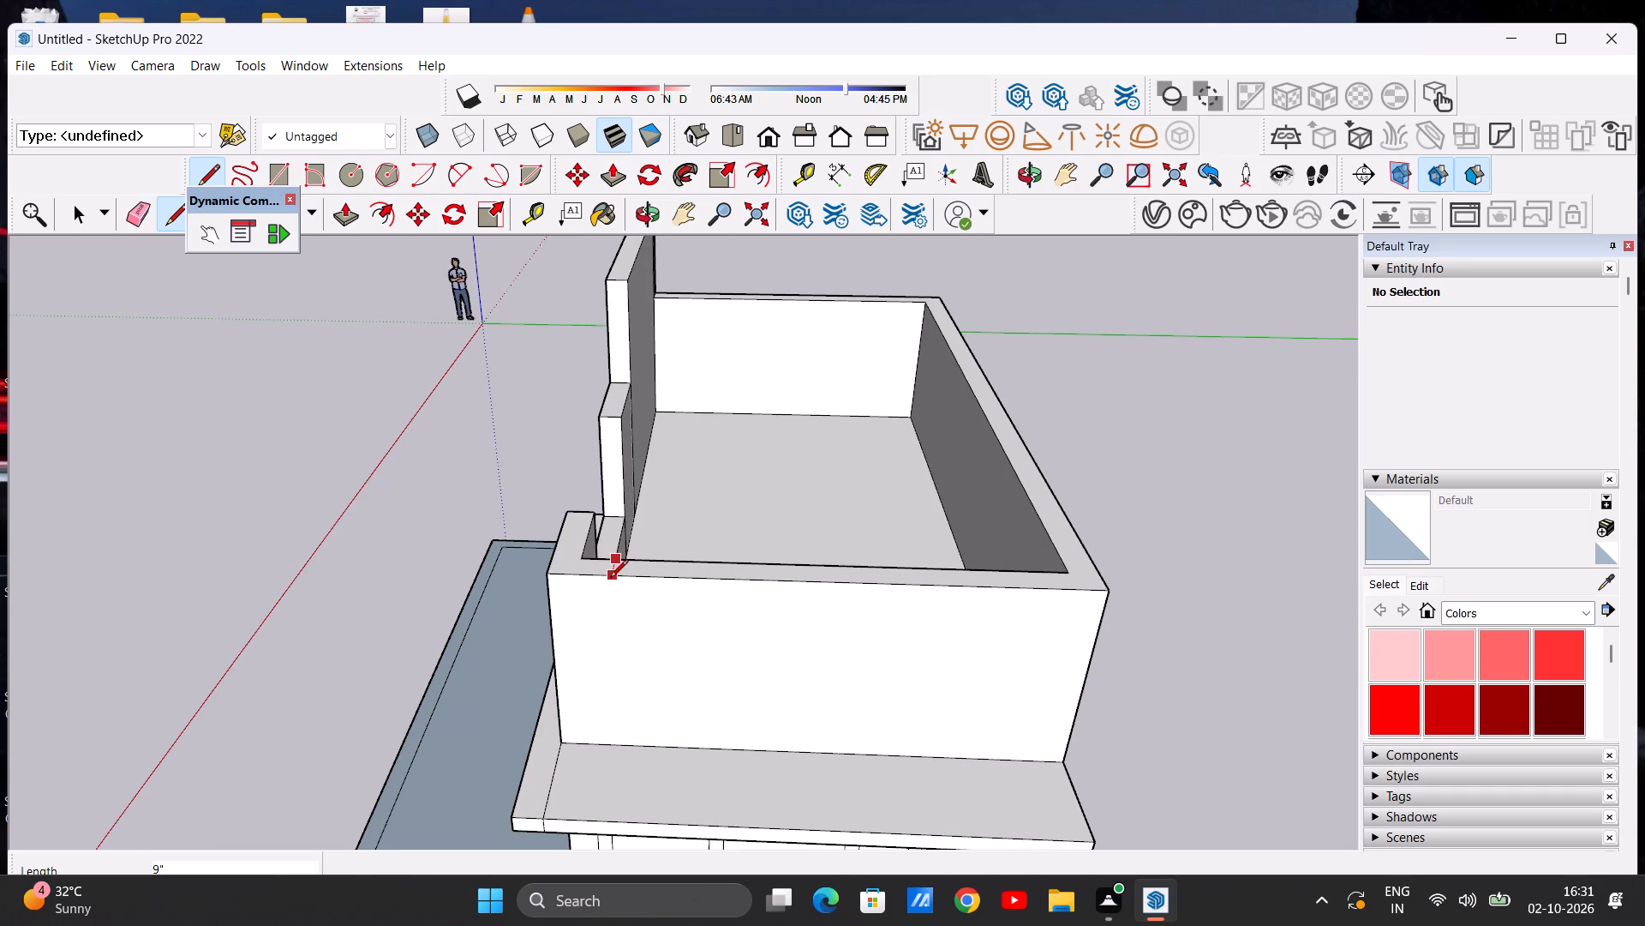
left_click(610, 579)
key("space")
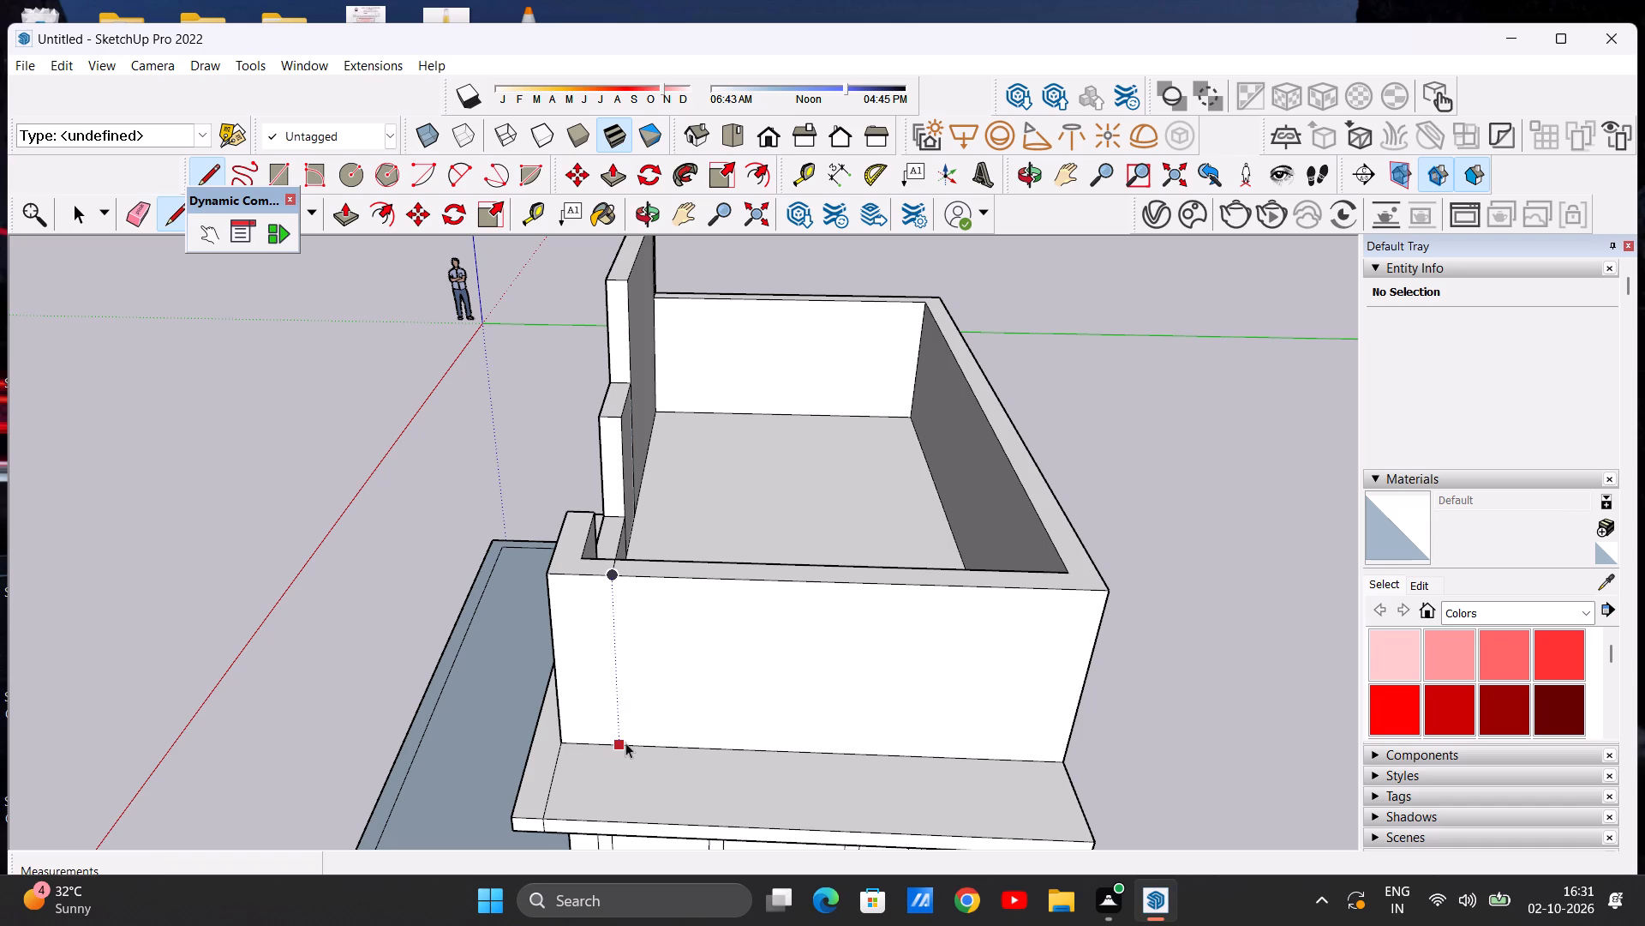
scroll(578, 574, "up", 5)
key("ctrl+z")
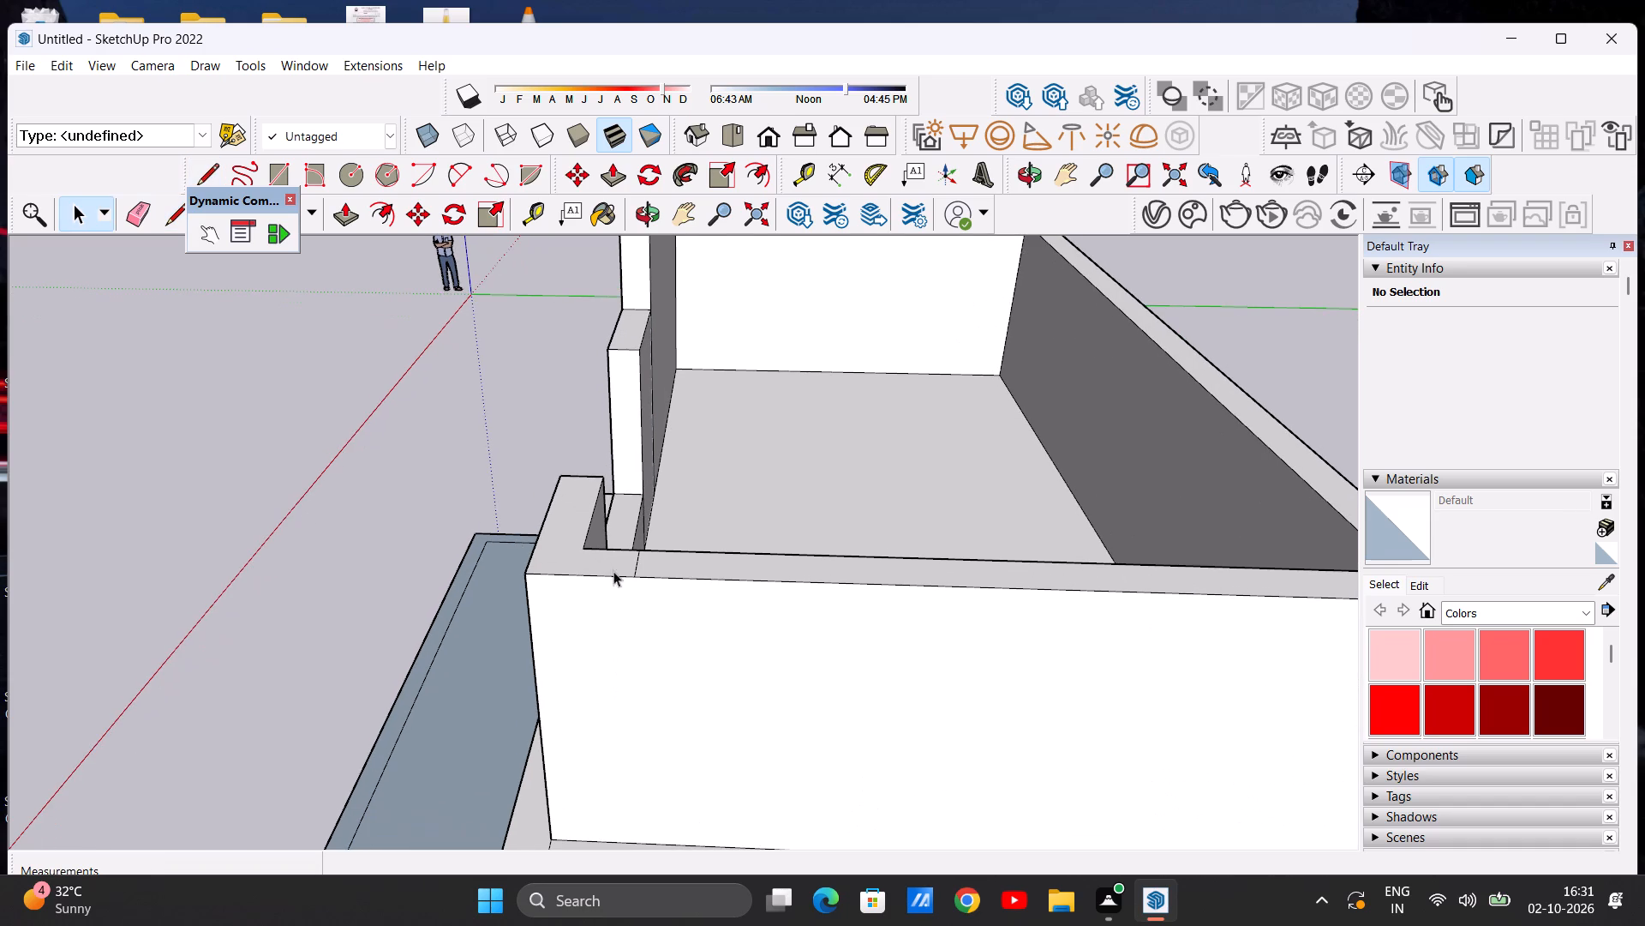
Draw a 9" line across the upper end wall's top just behind the front return, continuing about 5' 6" down the outer face to the slab.
scroll(619, 558, "down", 4)
scroll(636, 551, "up", 2)
key("l")
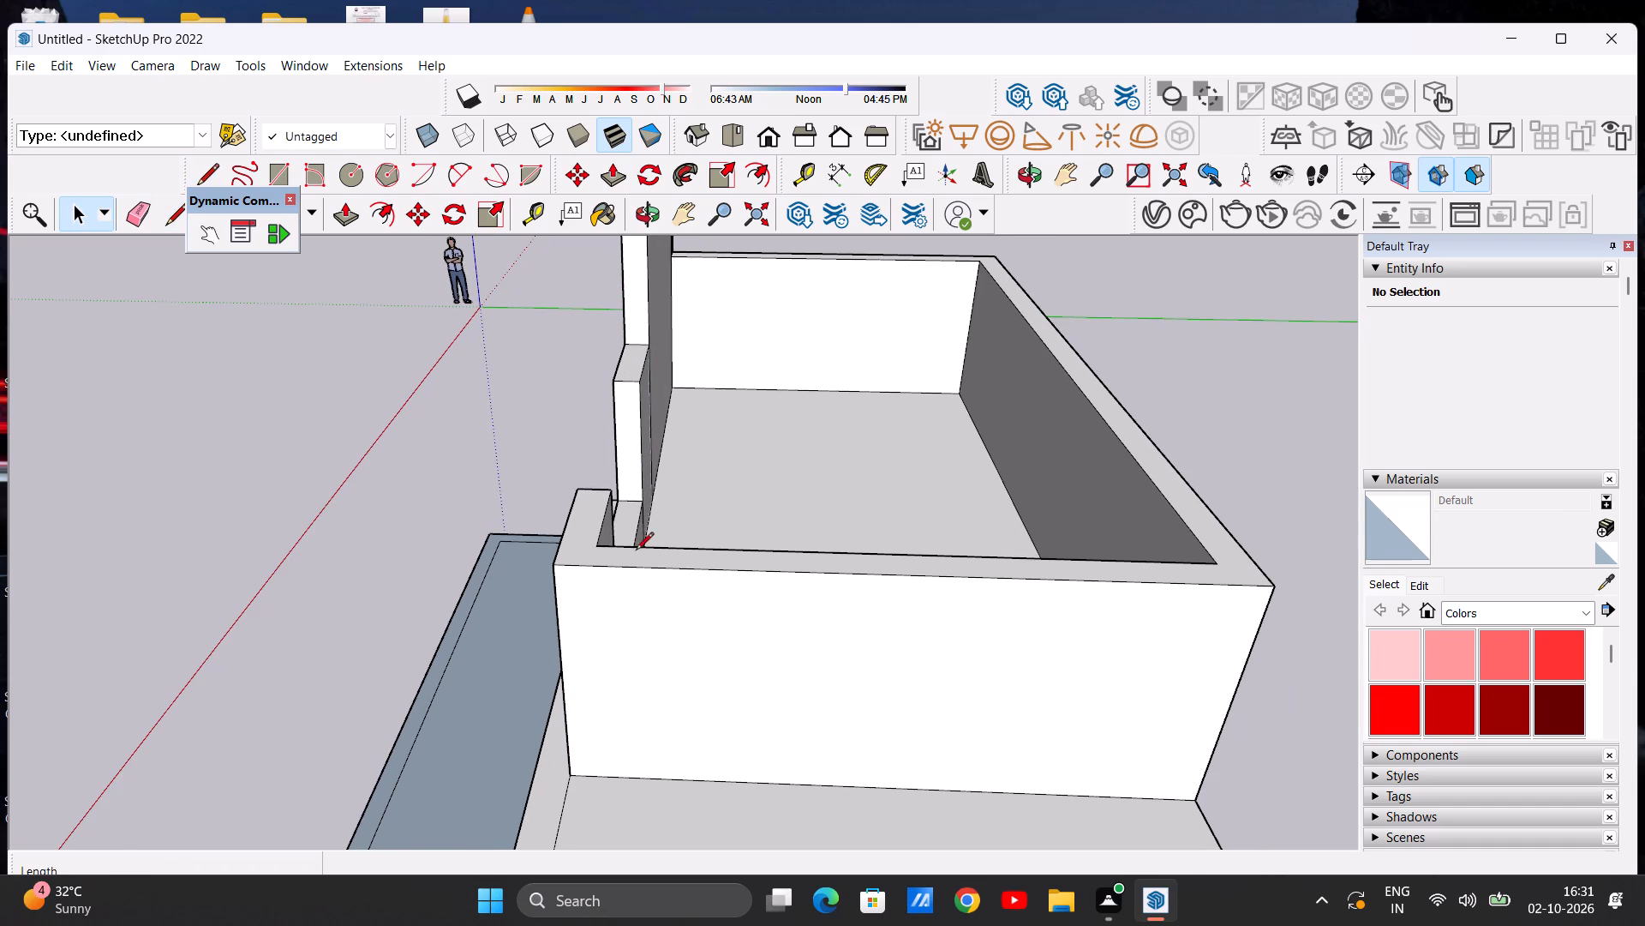
scroll(621, 553, "up", 10)
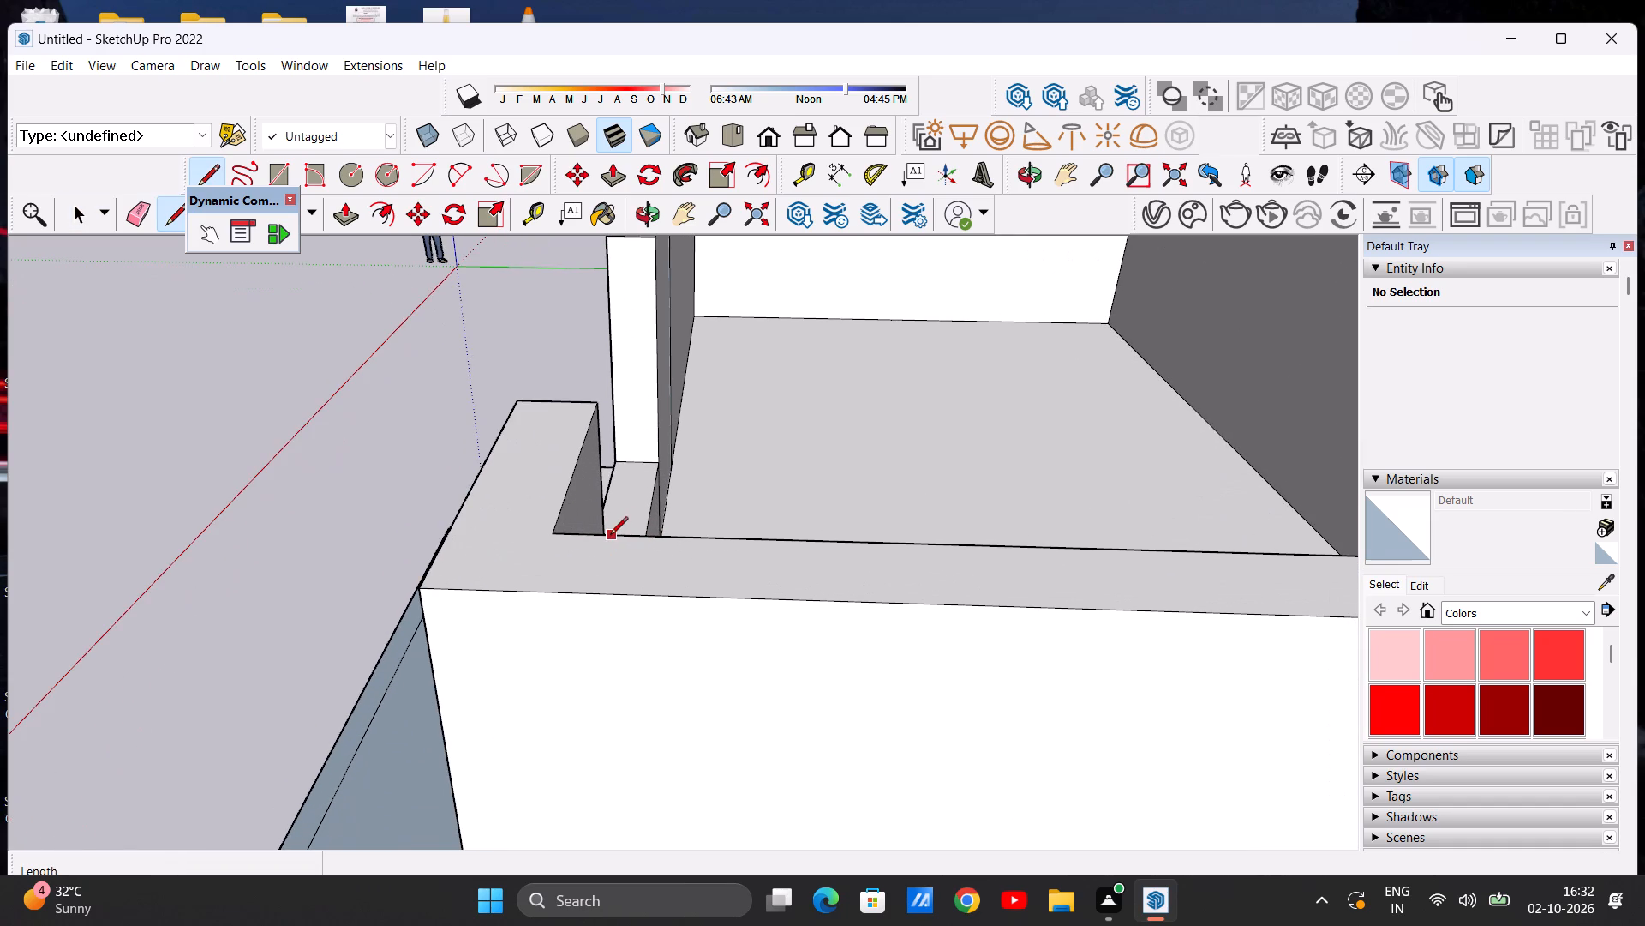
left_click(610, 536)
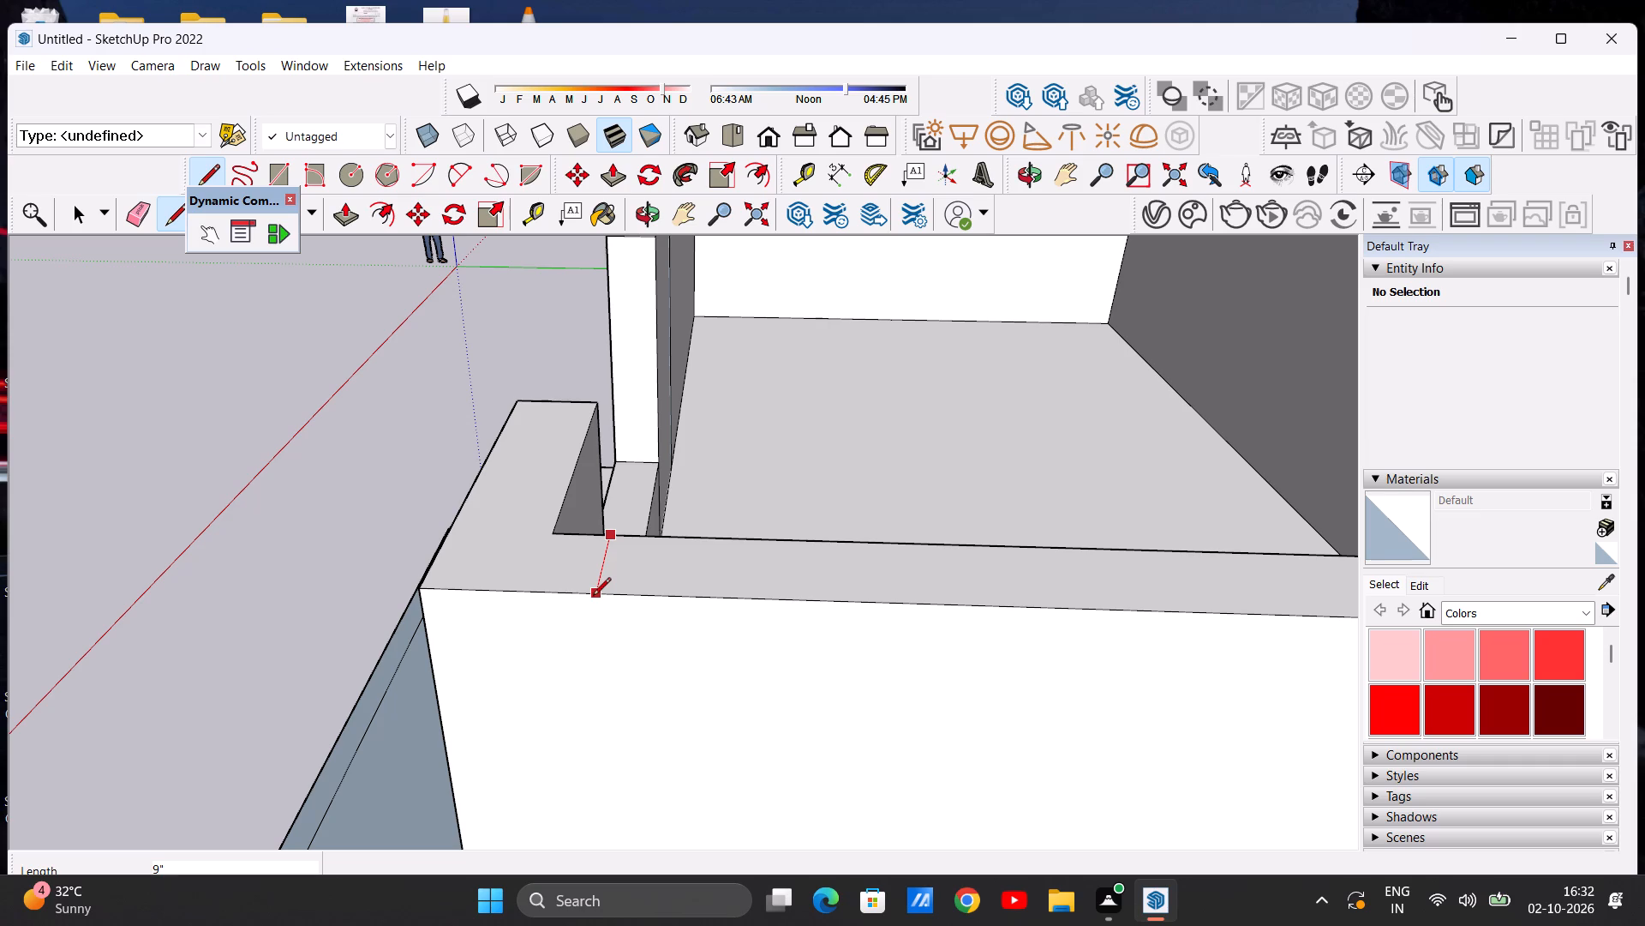
left_click(593, 597)
scroll(593, 612, "down", 12)
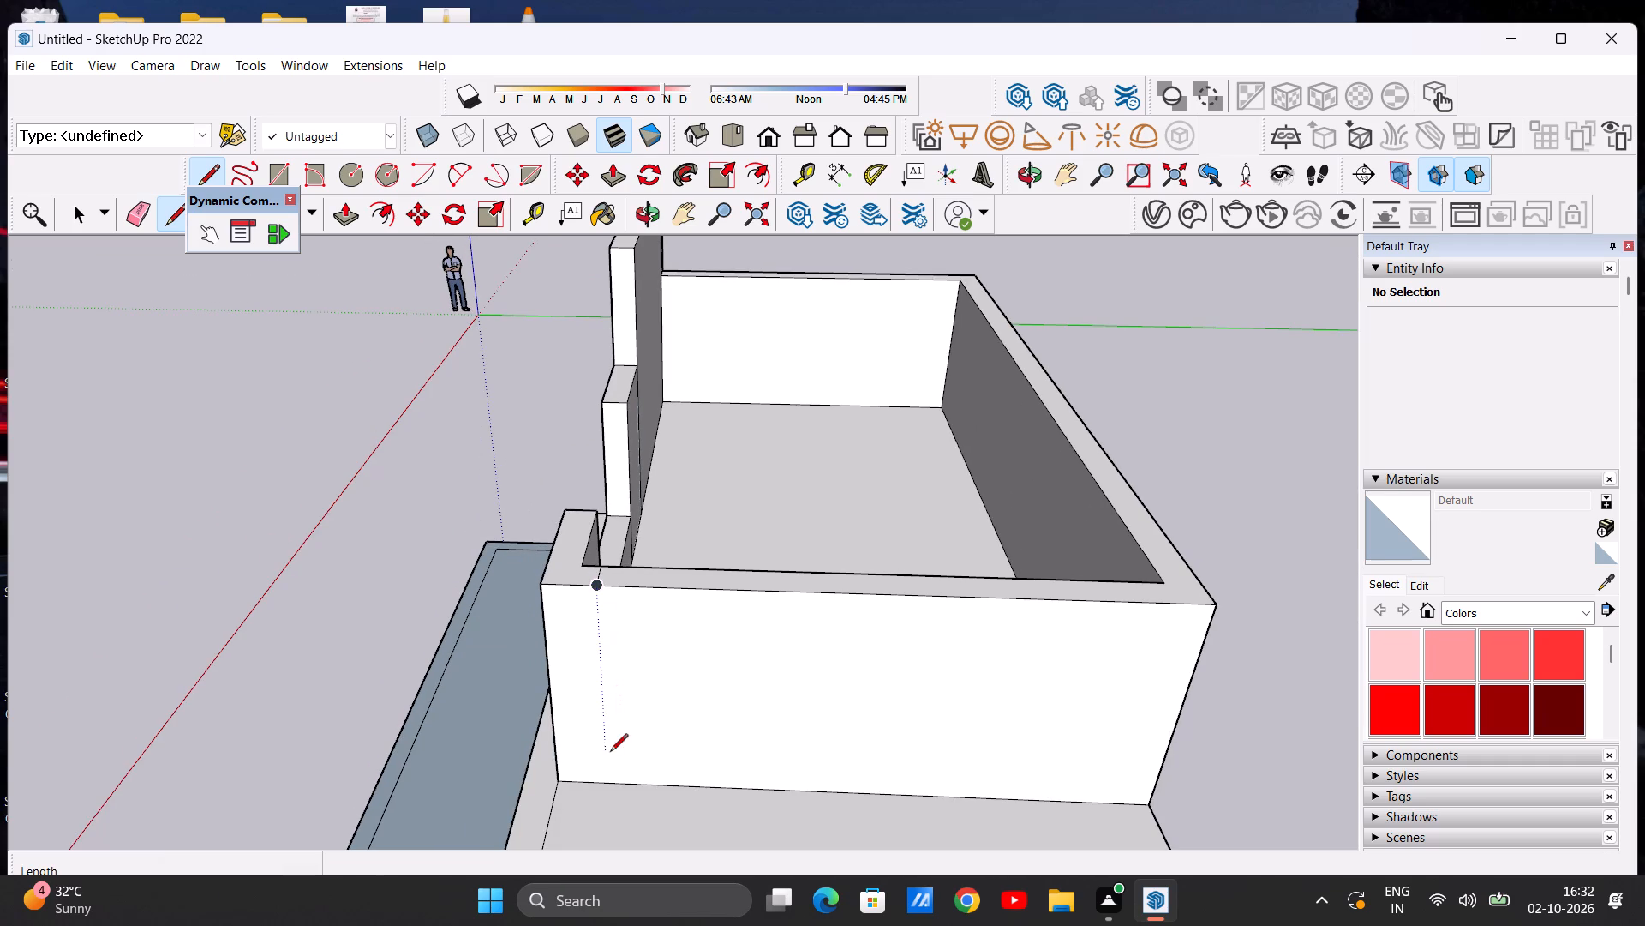
left_click(603, 788)
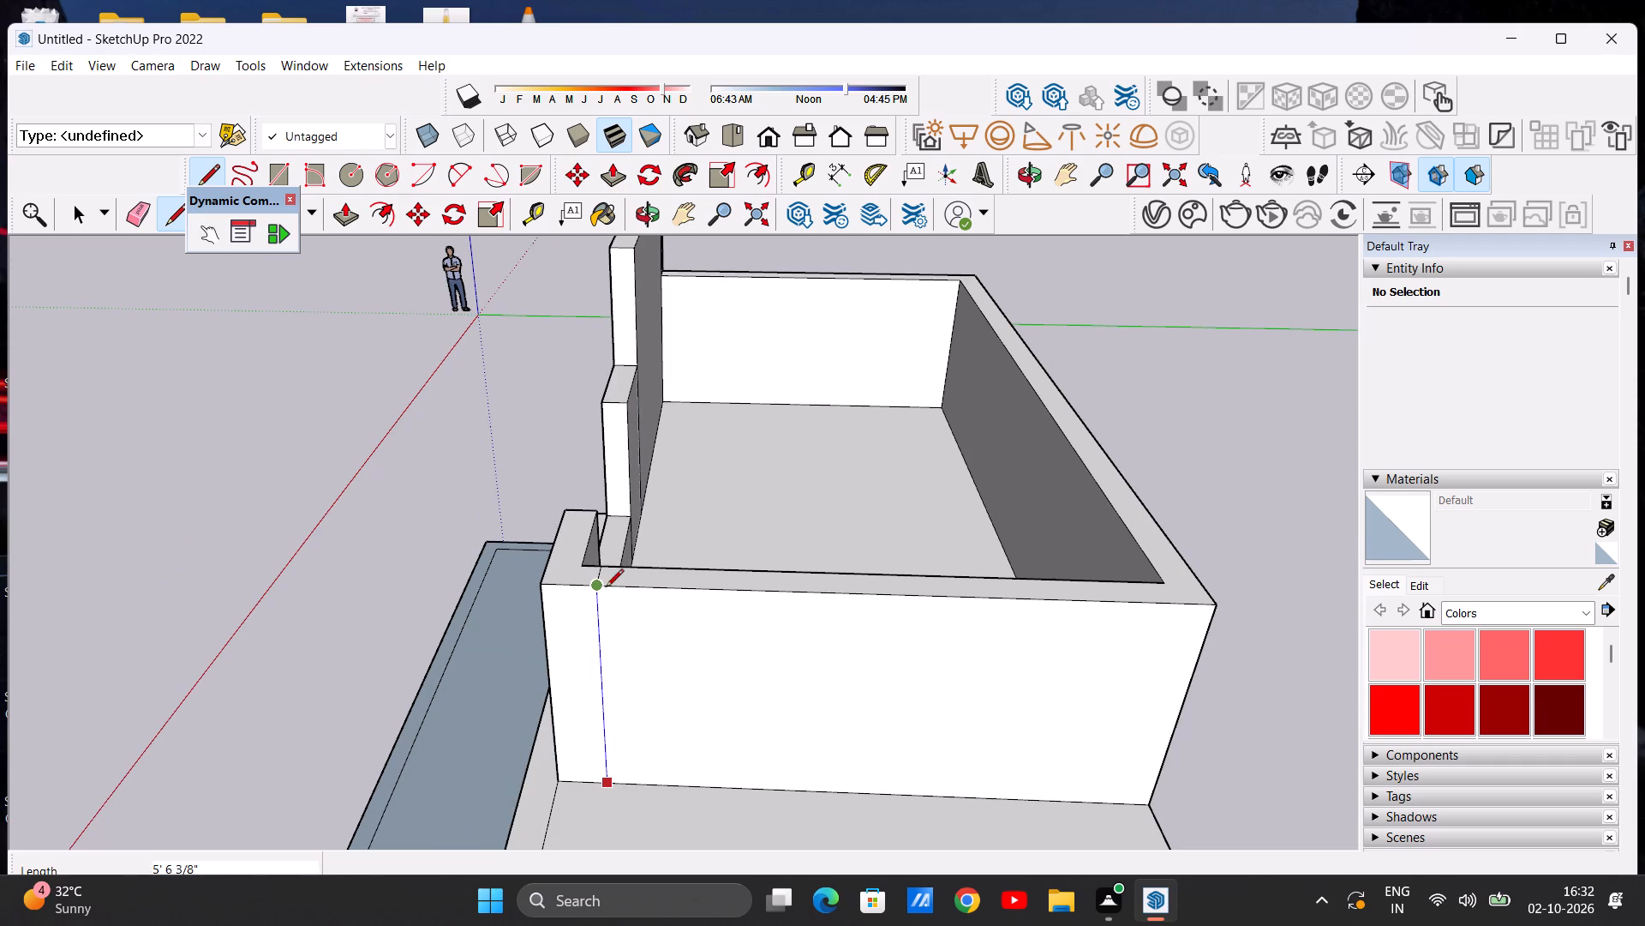
left_click(601, 584)
key("space")
Draw a second vertical line about 5' 6" long further back on the end wall's outer face, and extend it 9" across the wall top.
scroll(731, 655, "down", 7)
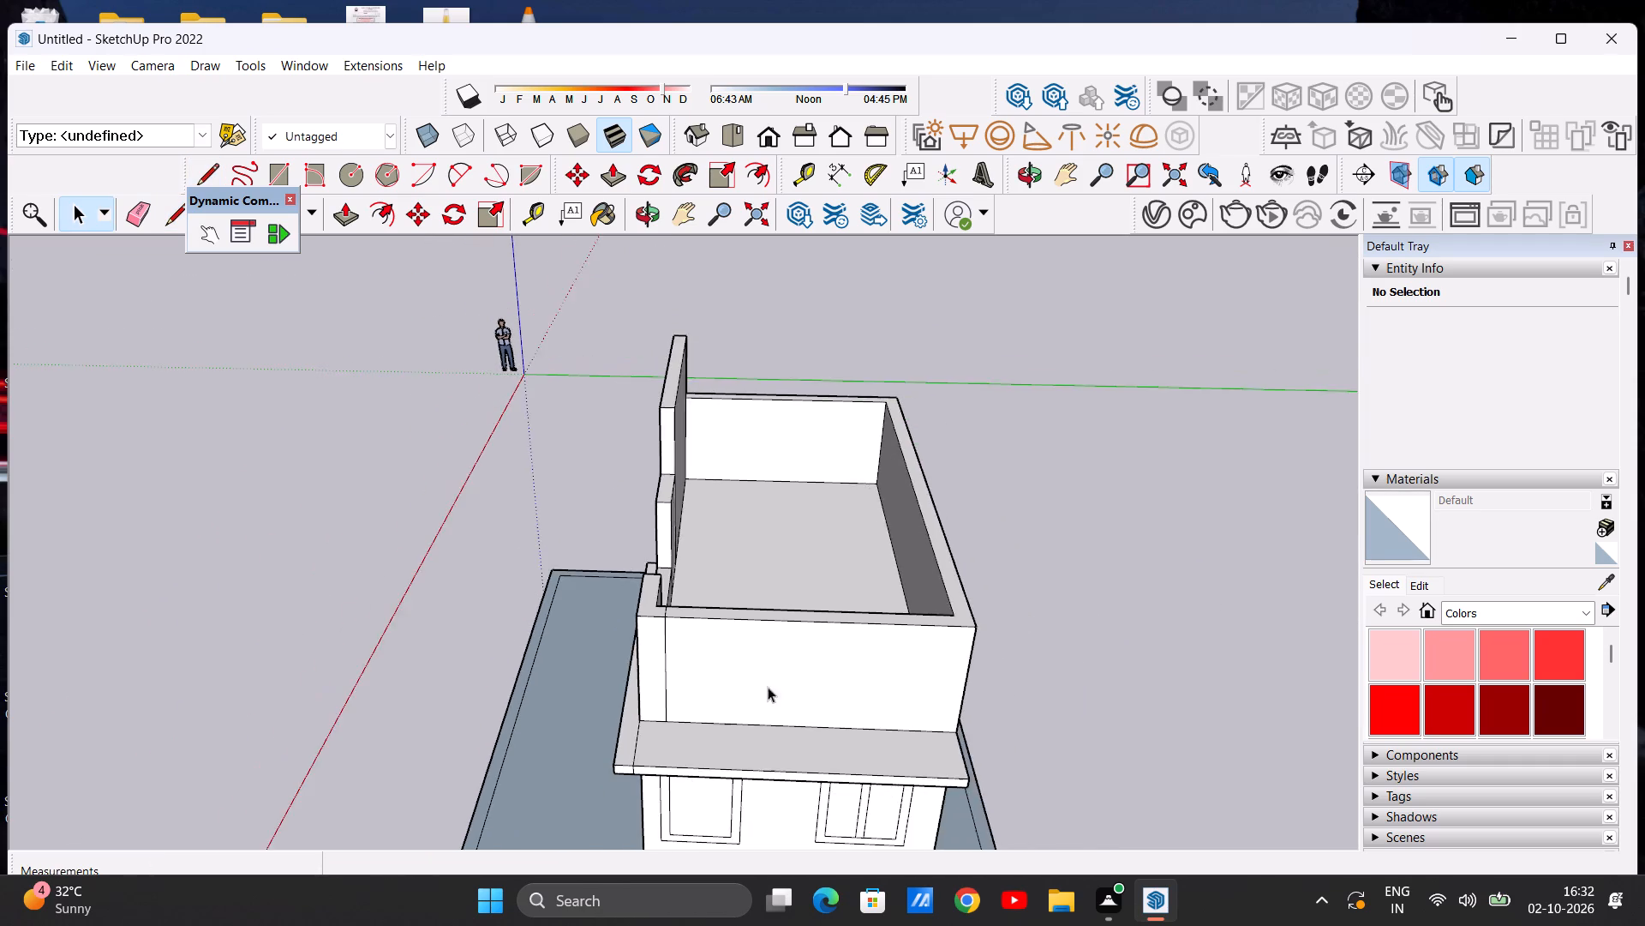
middle_click_drag(781, 704, 775, 600)
scroll(835, 585, "up", 2)
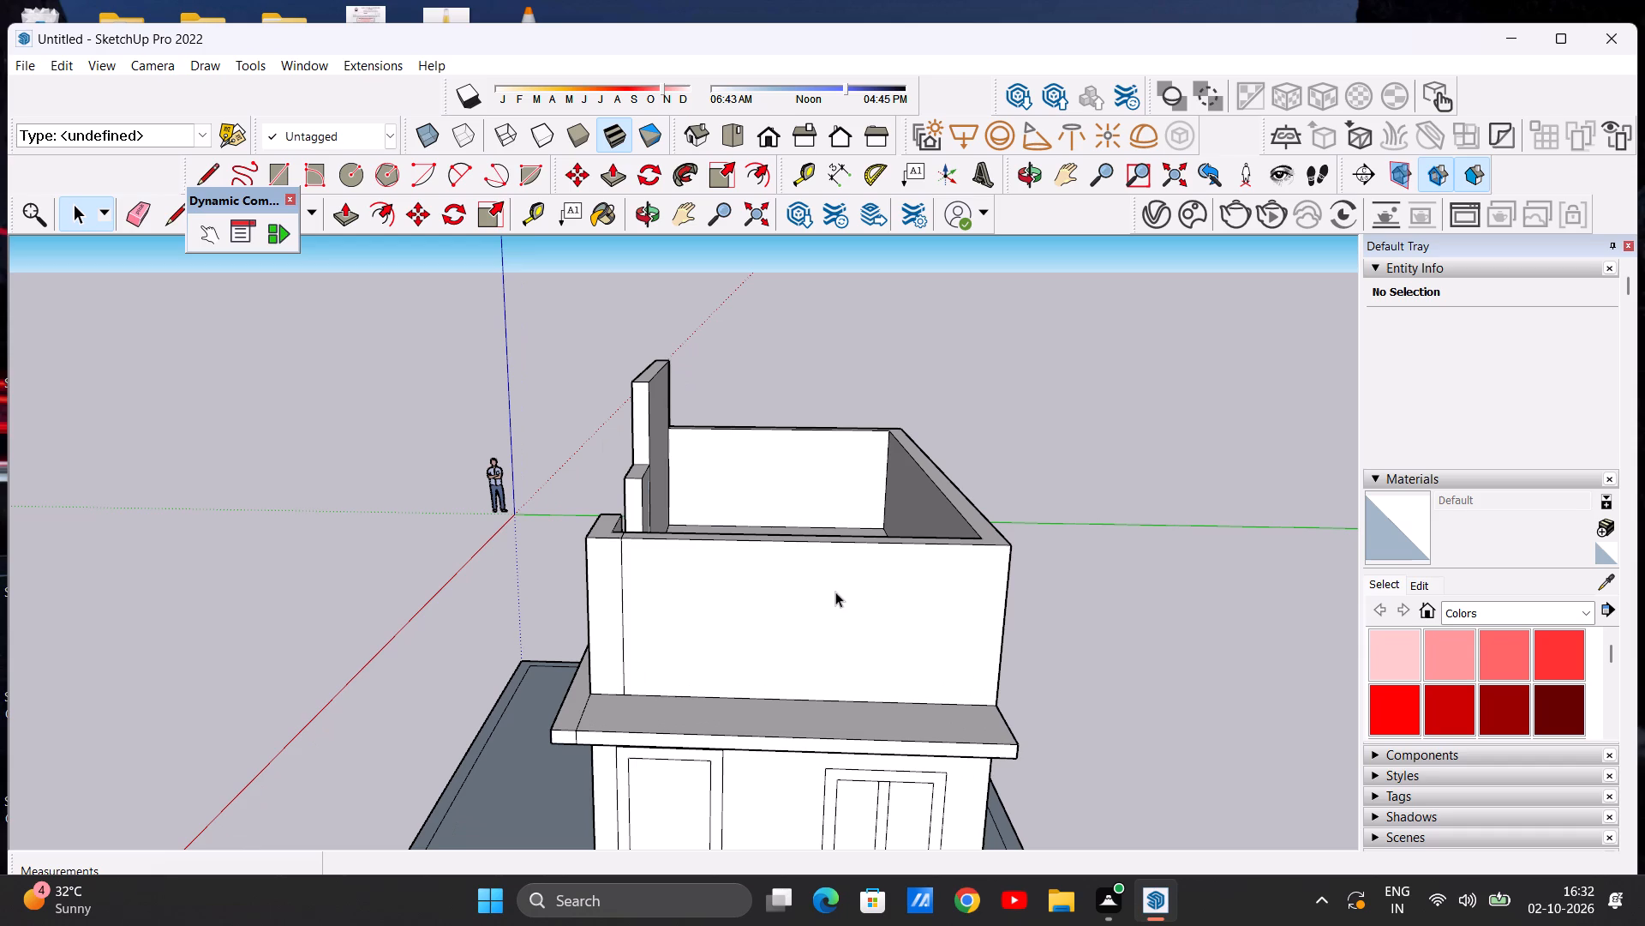
key("l")
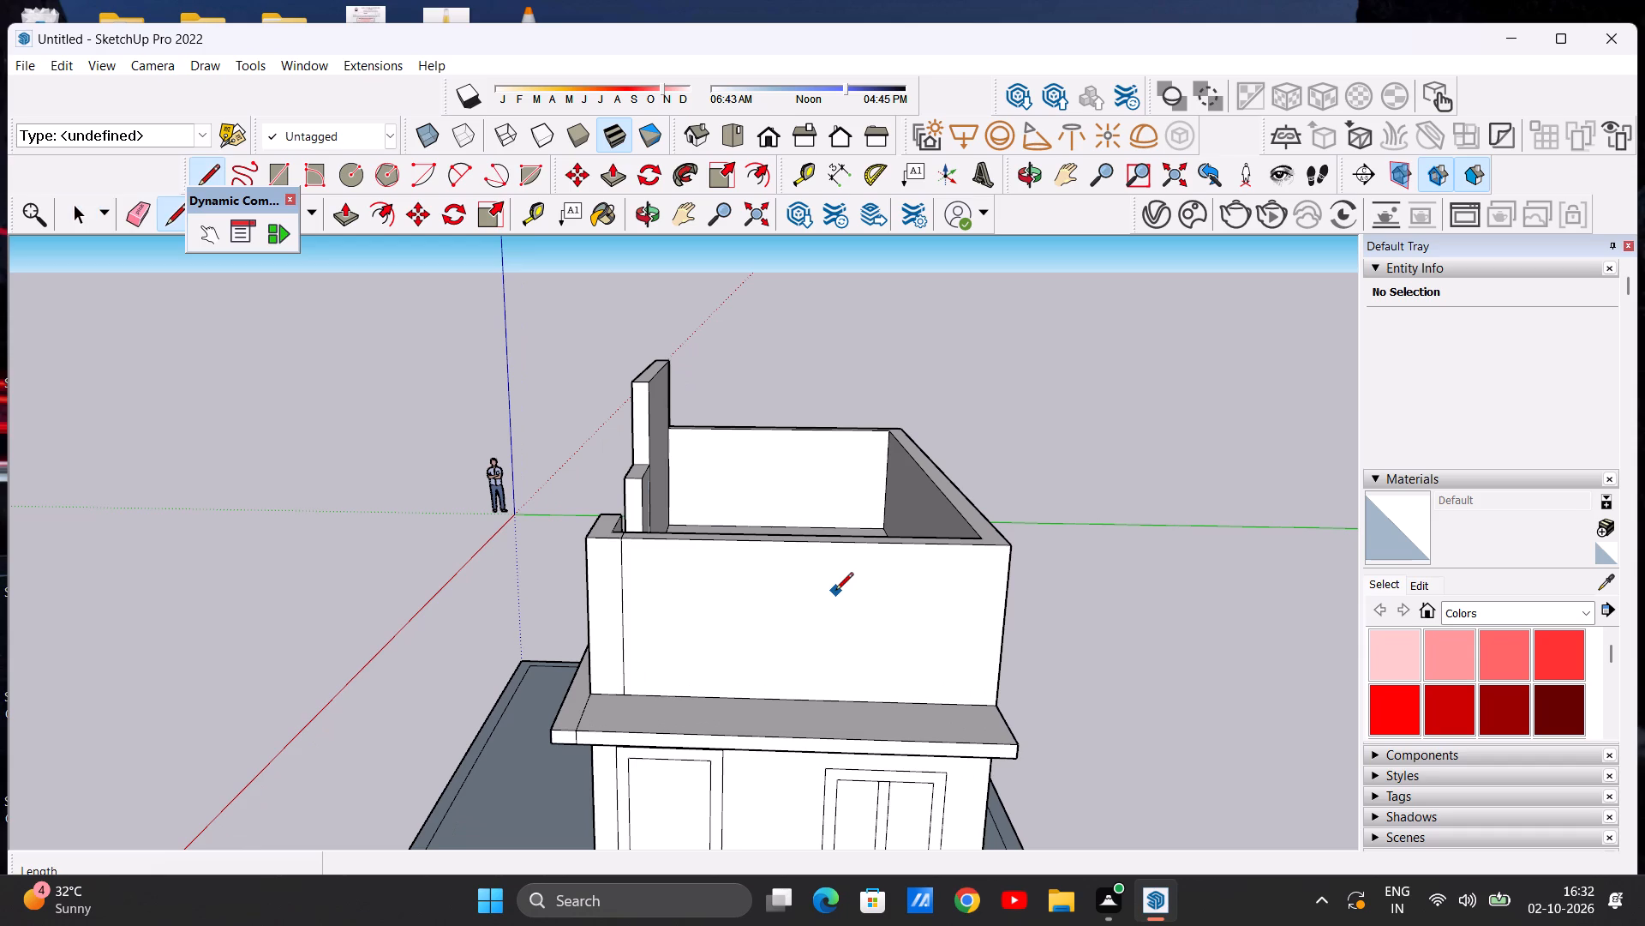
left_click(761, 541)
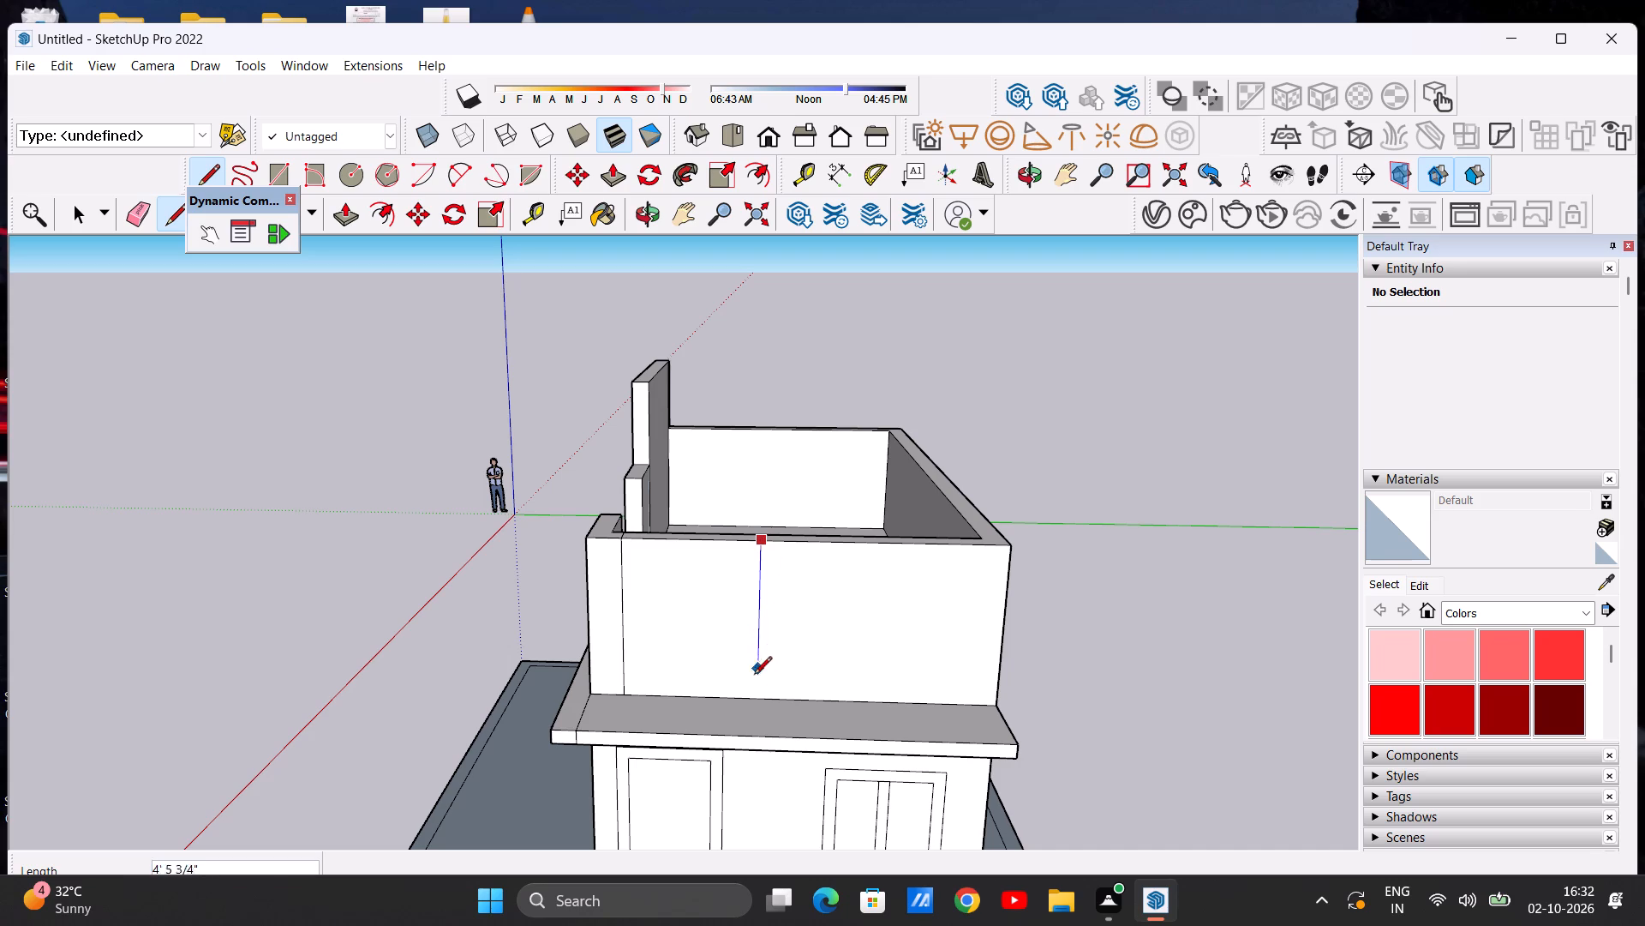
left_click(757, 698)
middle_click_drag(755, 589, 755, 770)
scroll(771, 695, "up", 11)
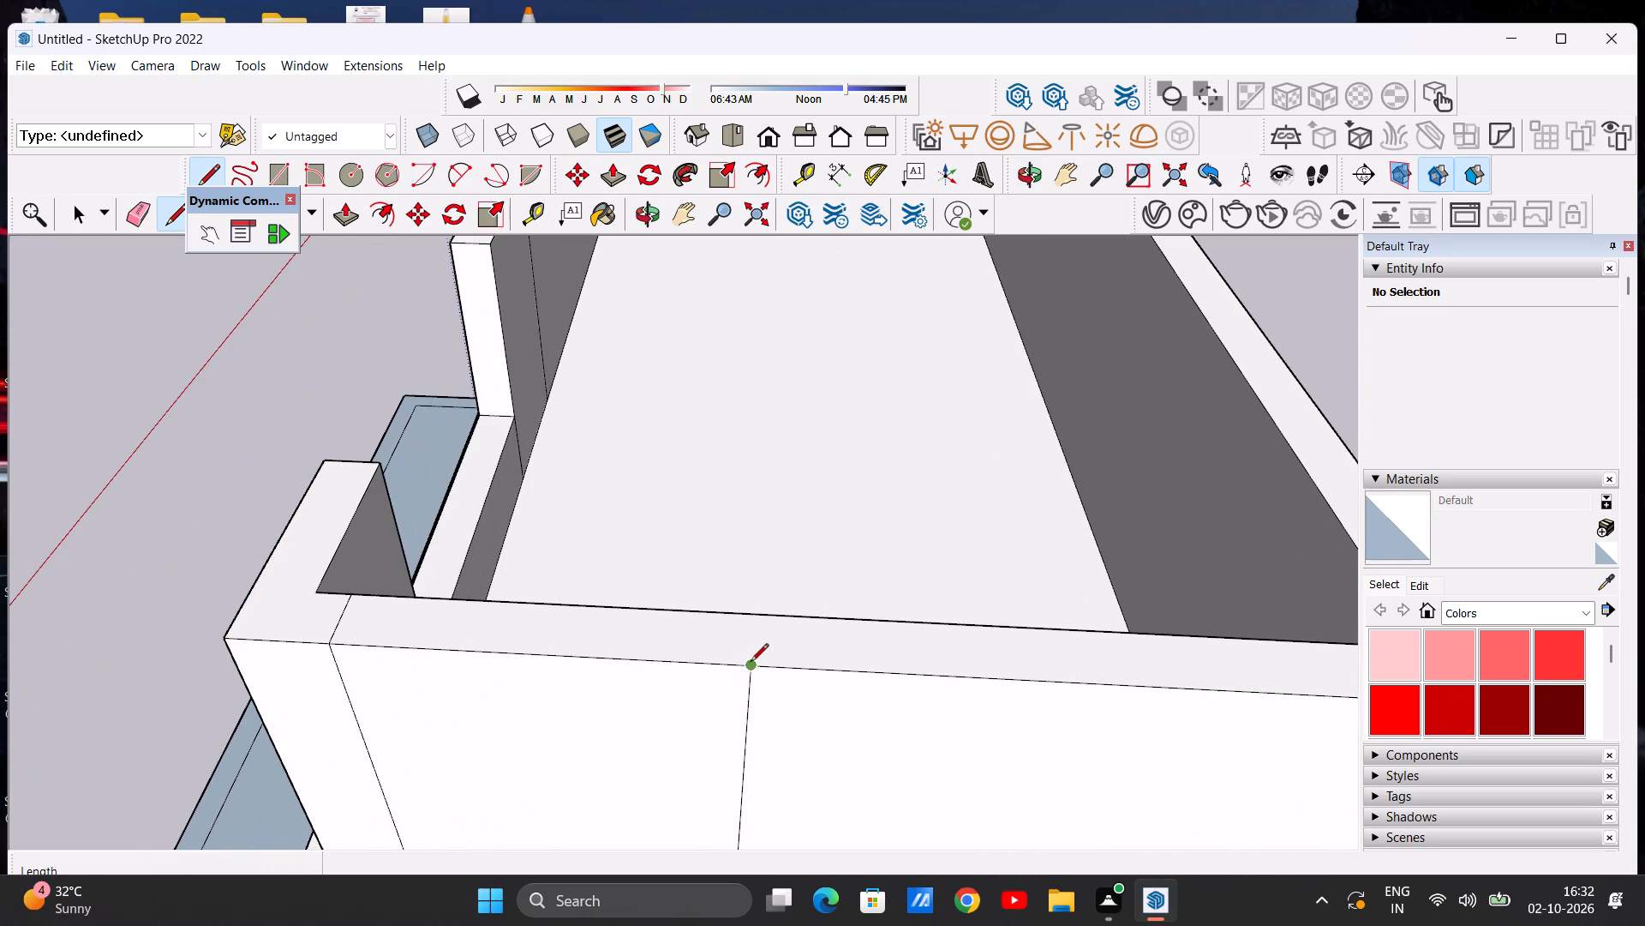
left_click(751, 663)
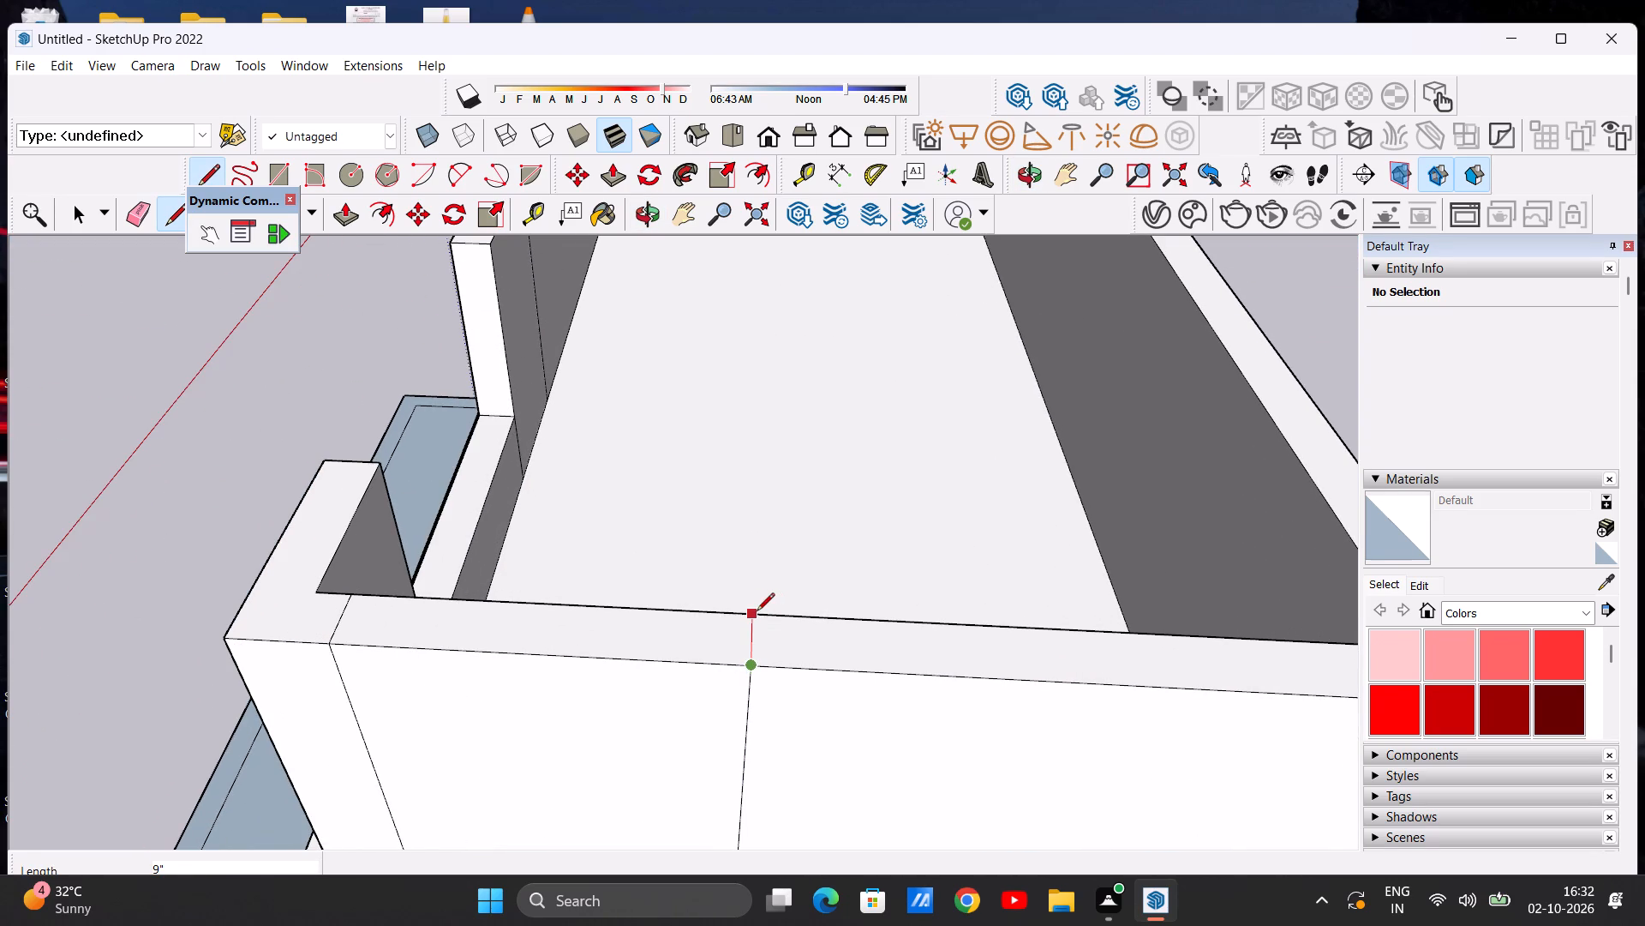
left_click(757, 612)
Draw a vertical line down the end wall's inner face to the floor from the top line nearest the front return.
scroll(683, 622, "down", 8)
middle_click_drag(711, 734, 704, 528)
middle_click_drag(732, 561, 453, 655)
middle_click_drag(616, 498, 354, 560)
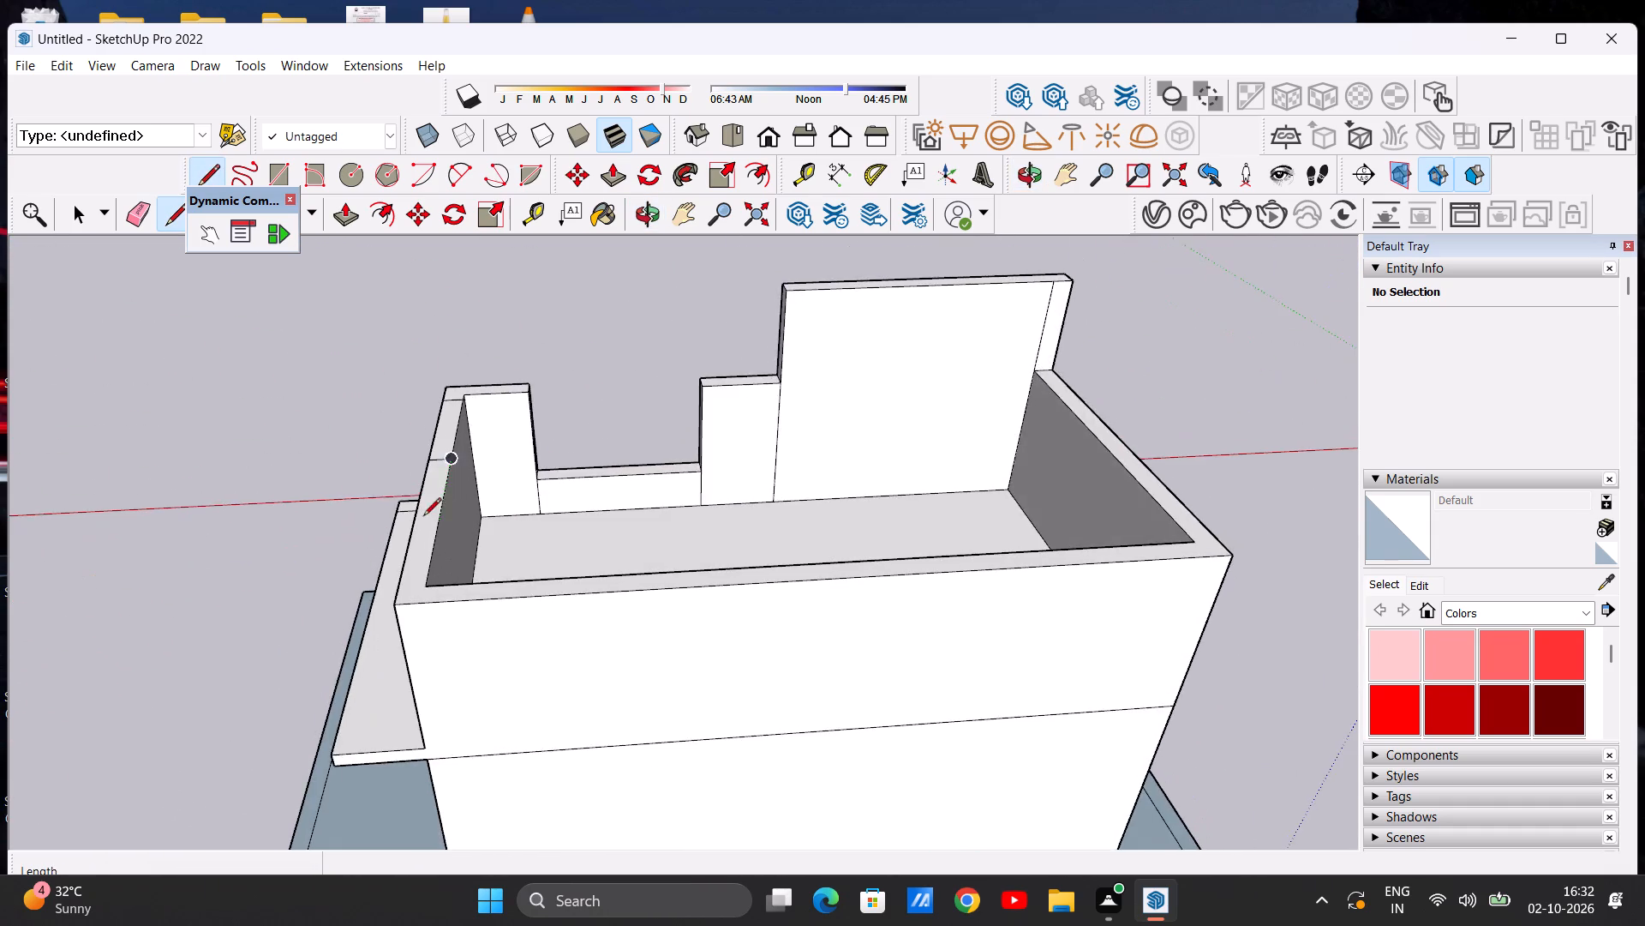
scroll(428, 517, "down", 3)
middle_click_drag(578, 480, 364, 490)
scroll(518, 376, "up", 14)
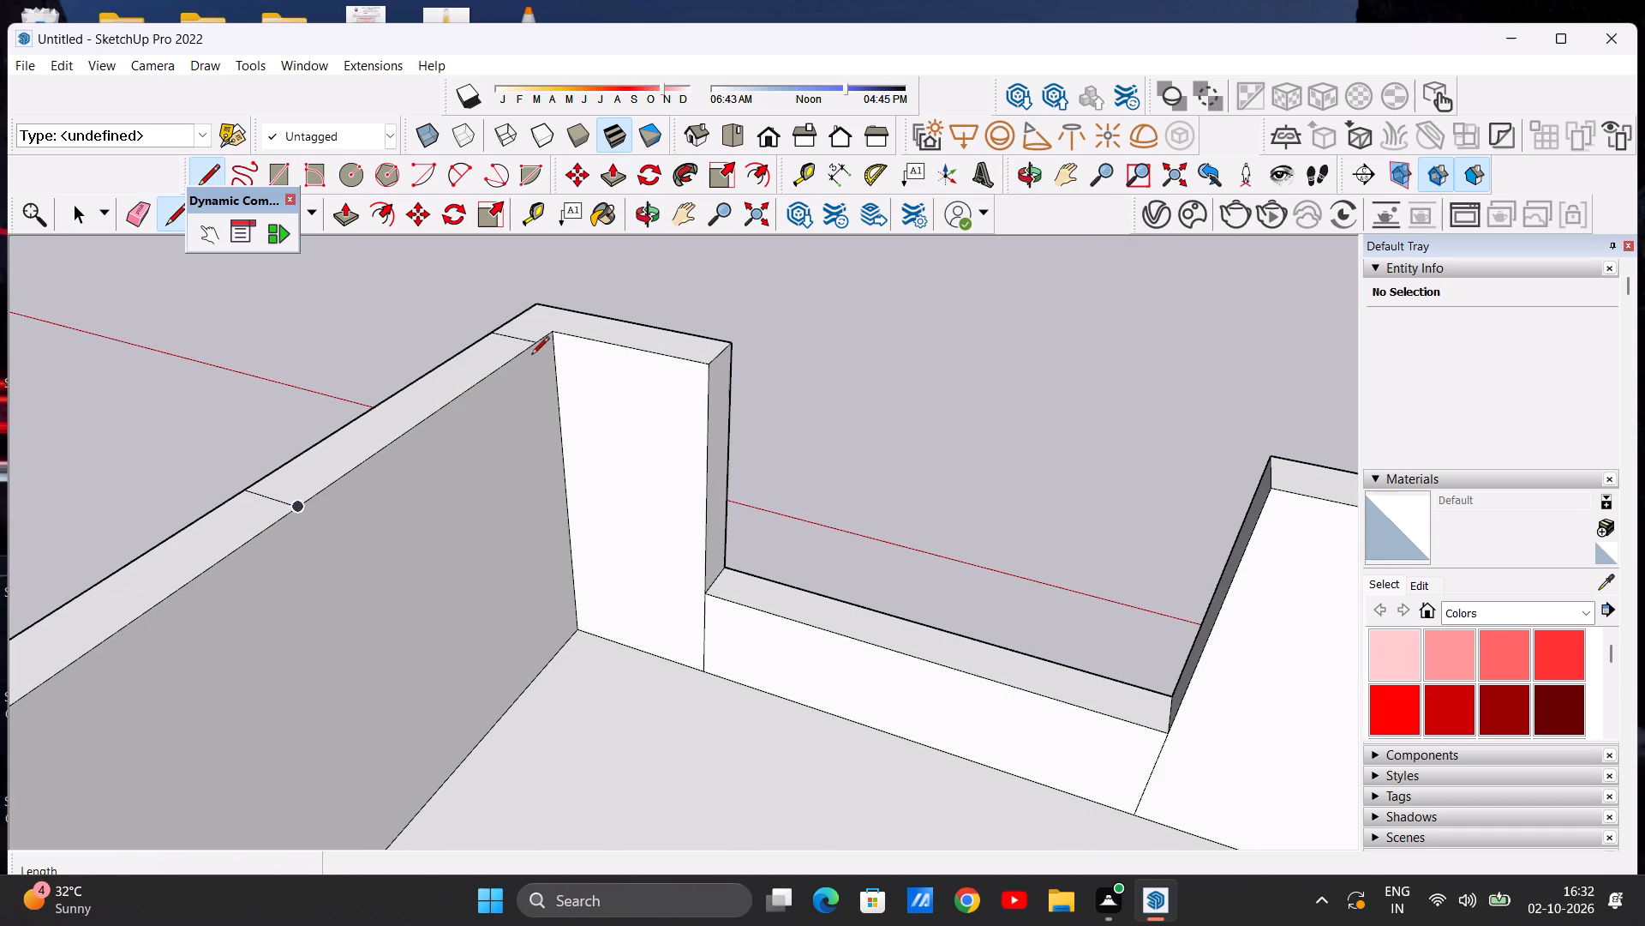
left_click(537, 341)
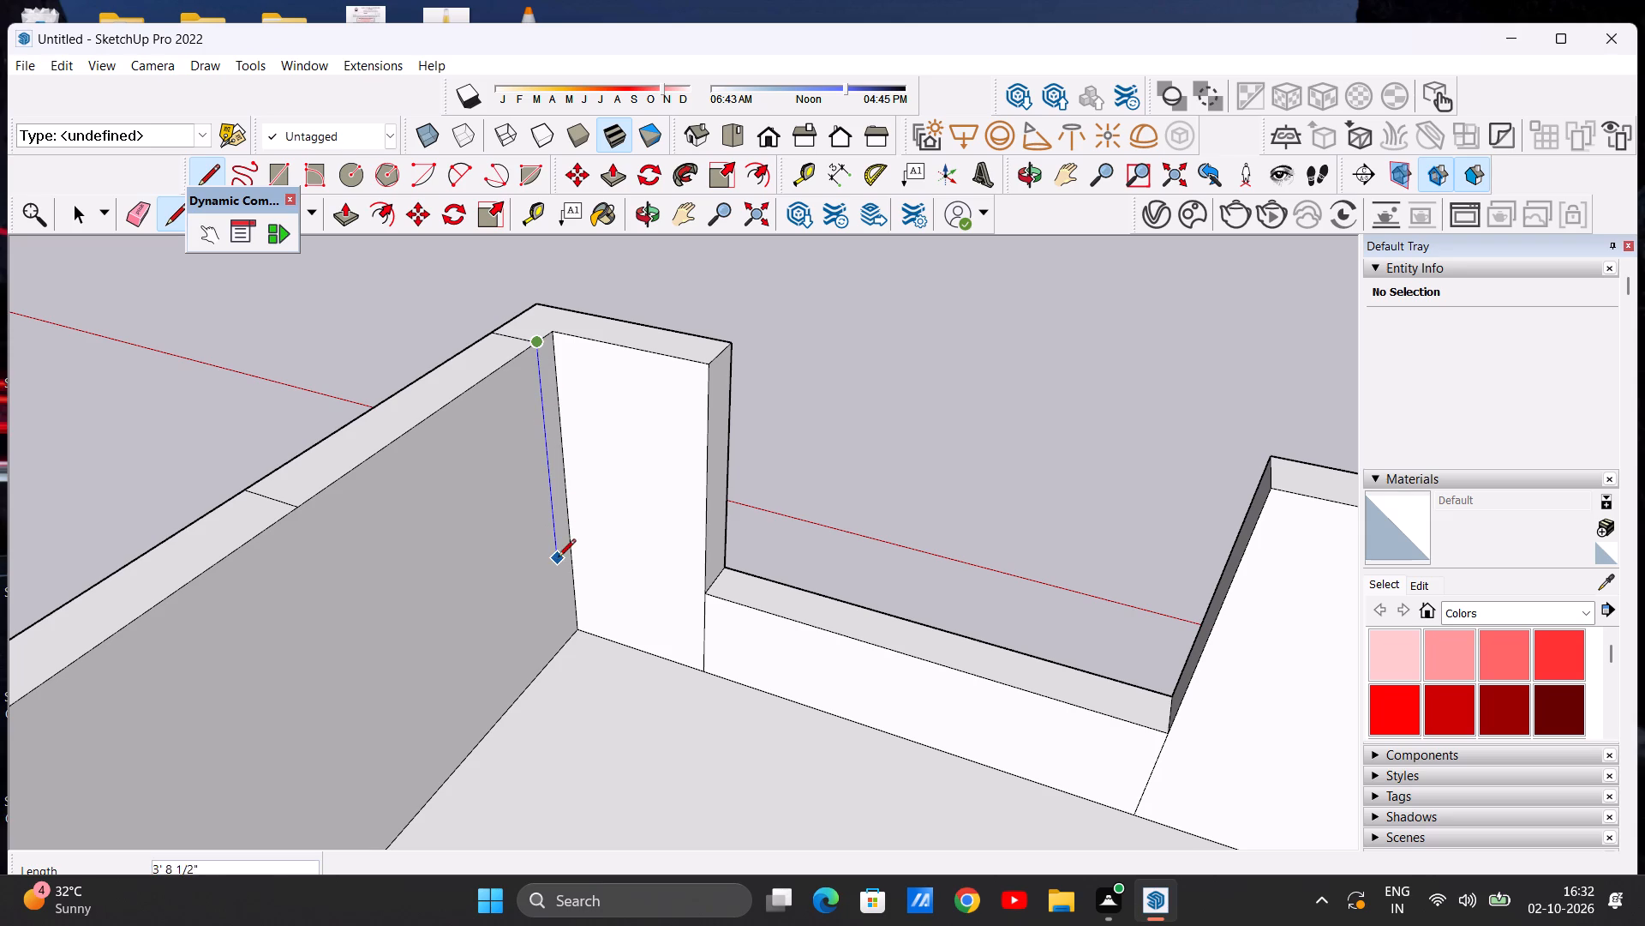
left_click(560, 651)
Draw a vertical line about 5' 6" down the end wall's inner face to the floor from the rear top line.
scroll(562, 555, "down", 2)
scroll(398, 530, "up", 3)
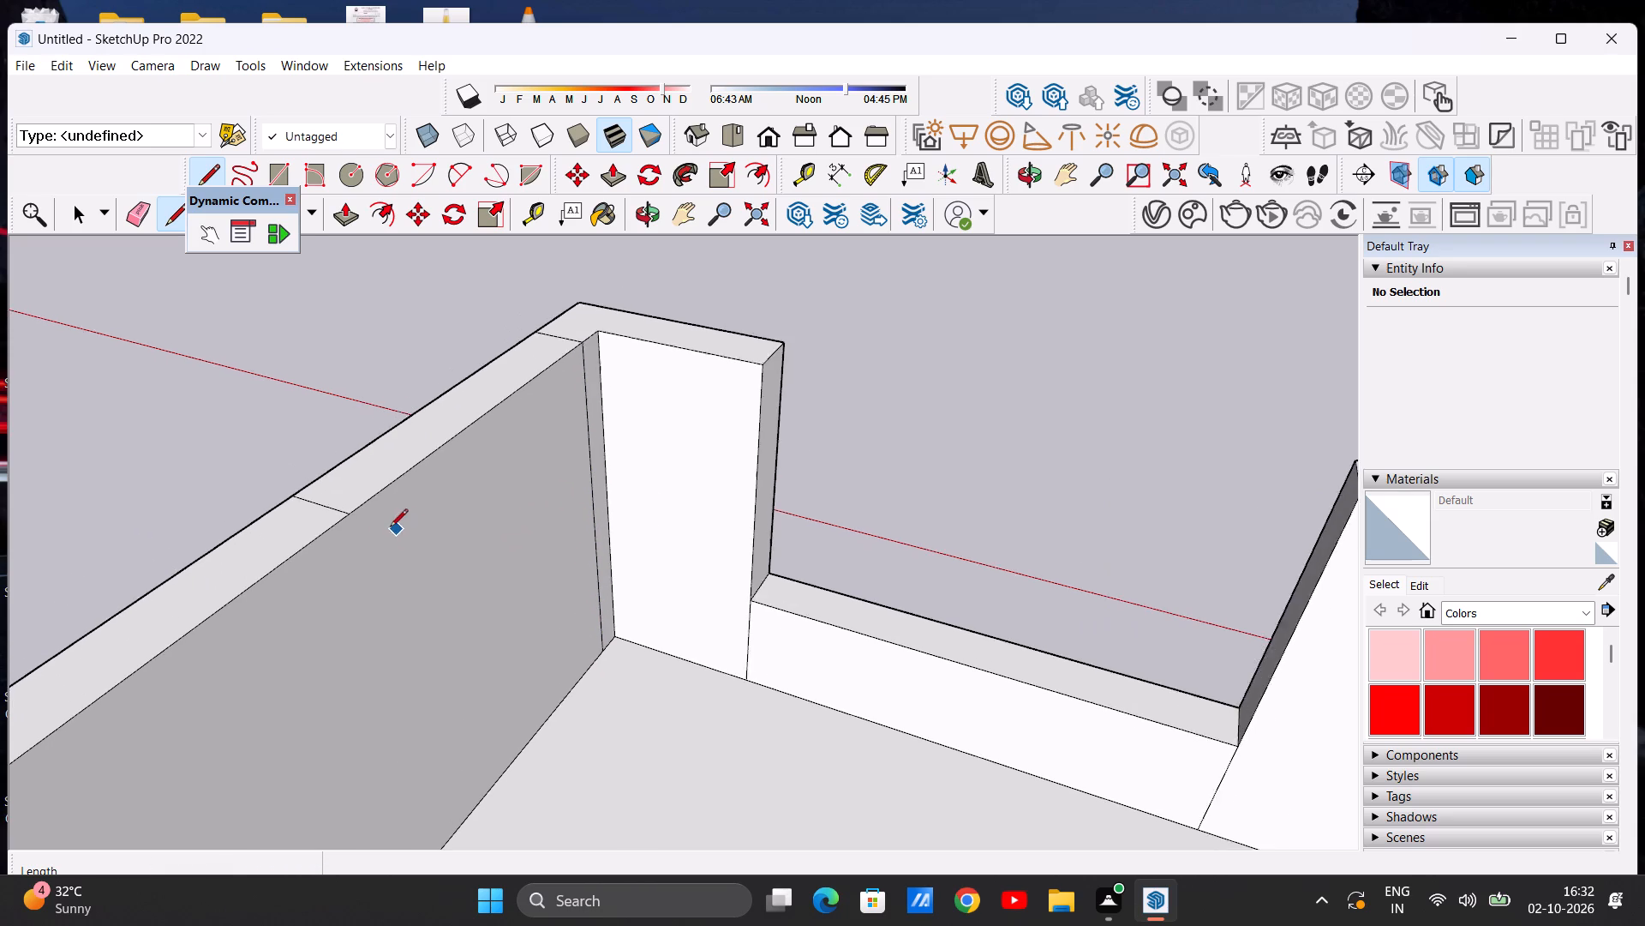
scroll(390, 528, "up", 1)
scroll(431, 512, "down", 5)
scroll(401, 527, "up", 6)
left_click(371, 495)
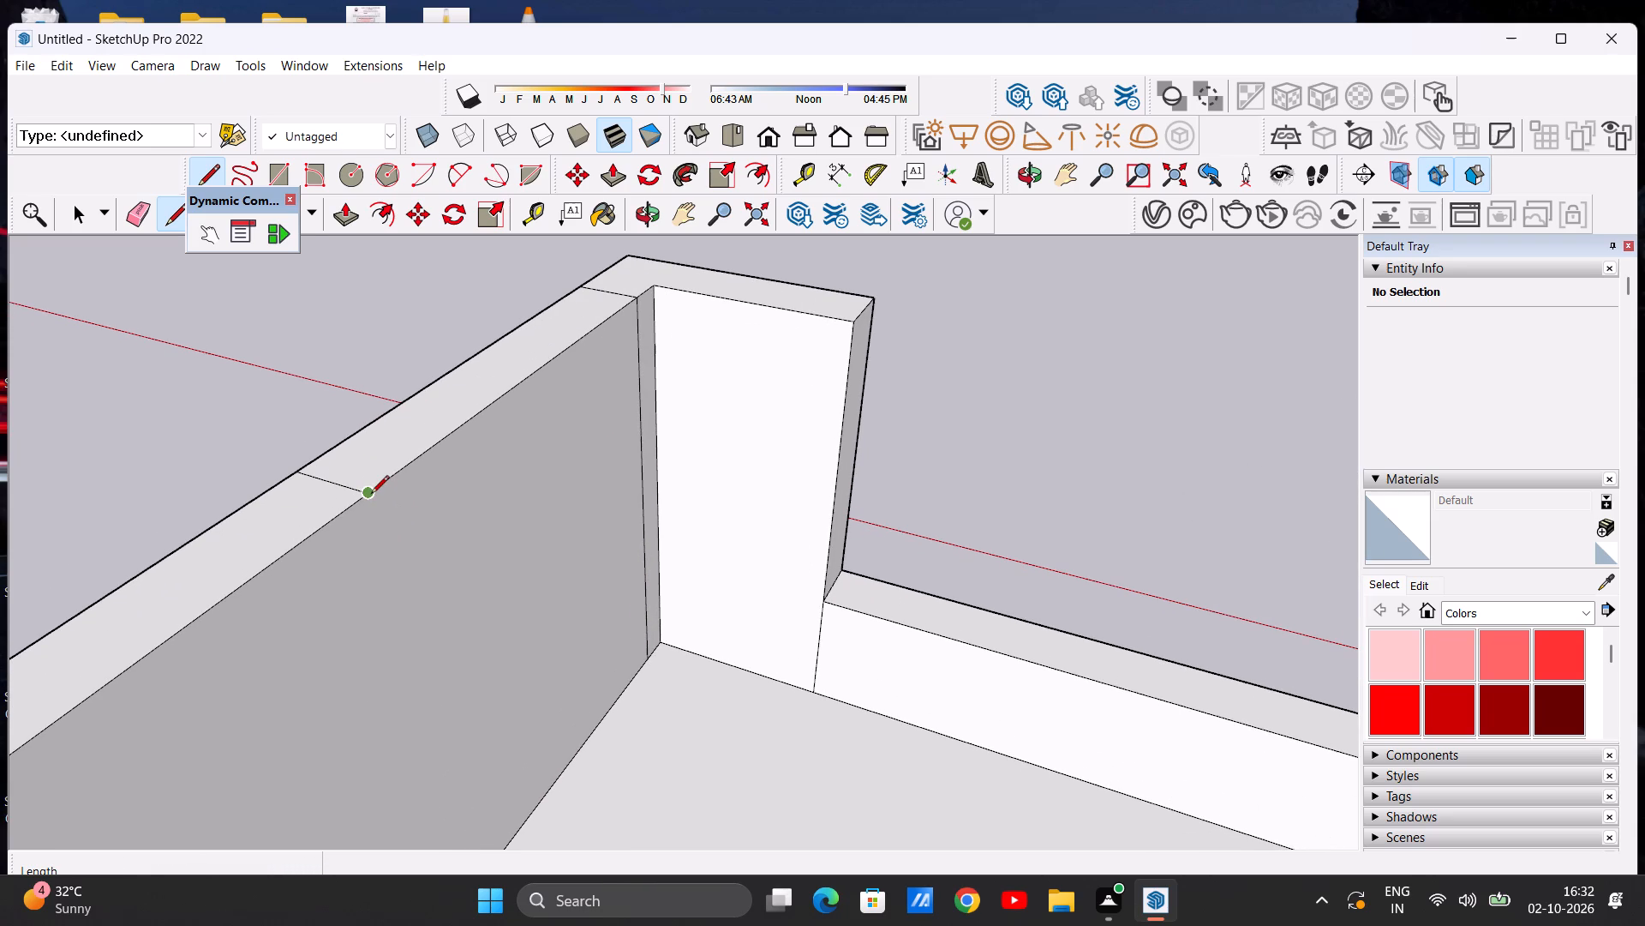
scroll(467, 717, "down", 5)
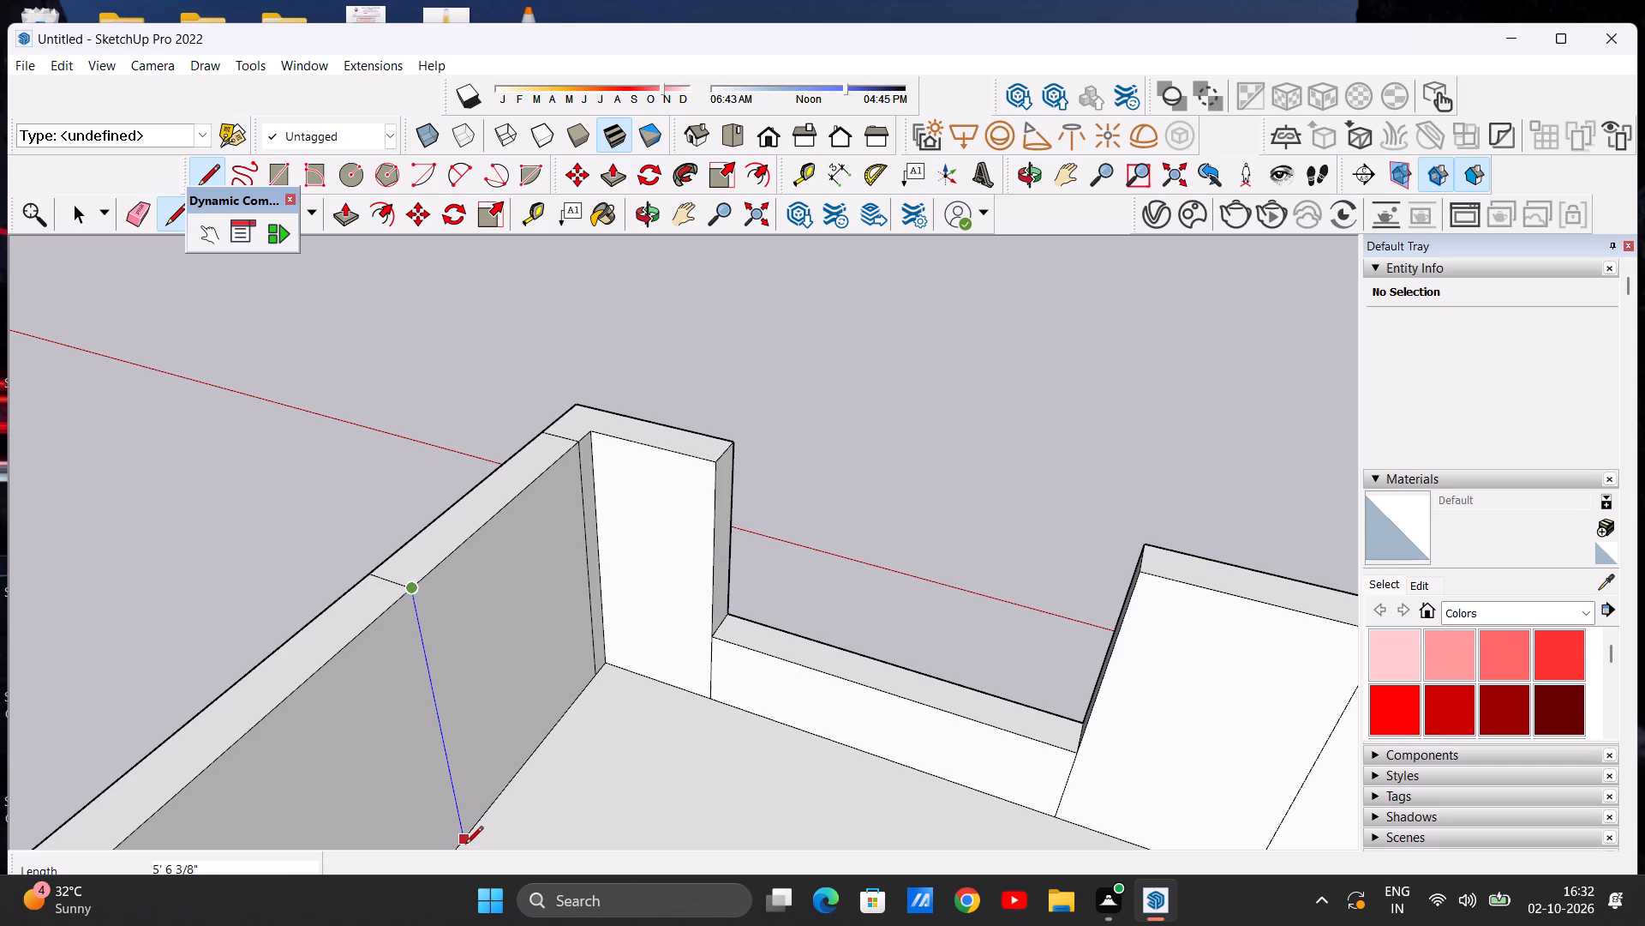
left_click(465, 845)
key("space")
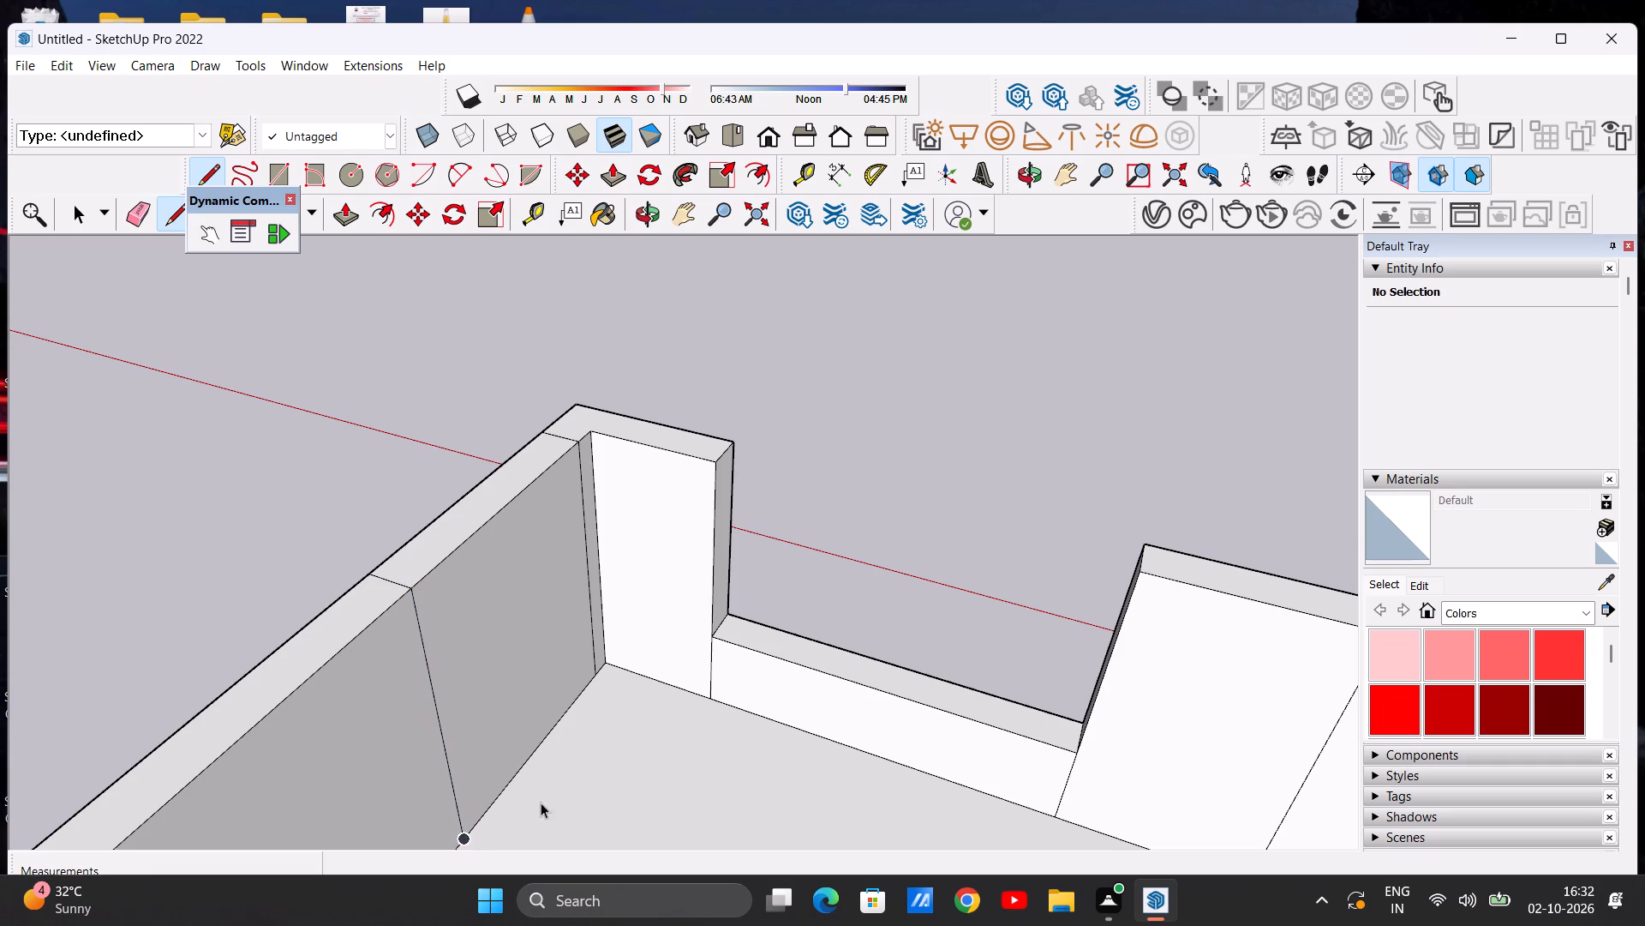
Erase the upper end wall's outer and inner top edges between the two vertical divisions, cutting out the side opening.
scroll(638, 725, "down", 12)
middle_click_drag(470, 692, 1079, 595)
middle_click_drag(918, 696, 990, 643)
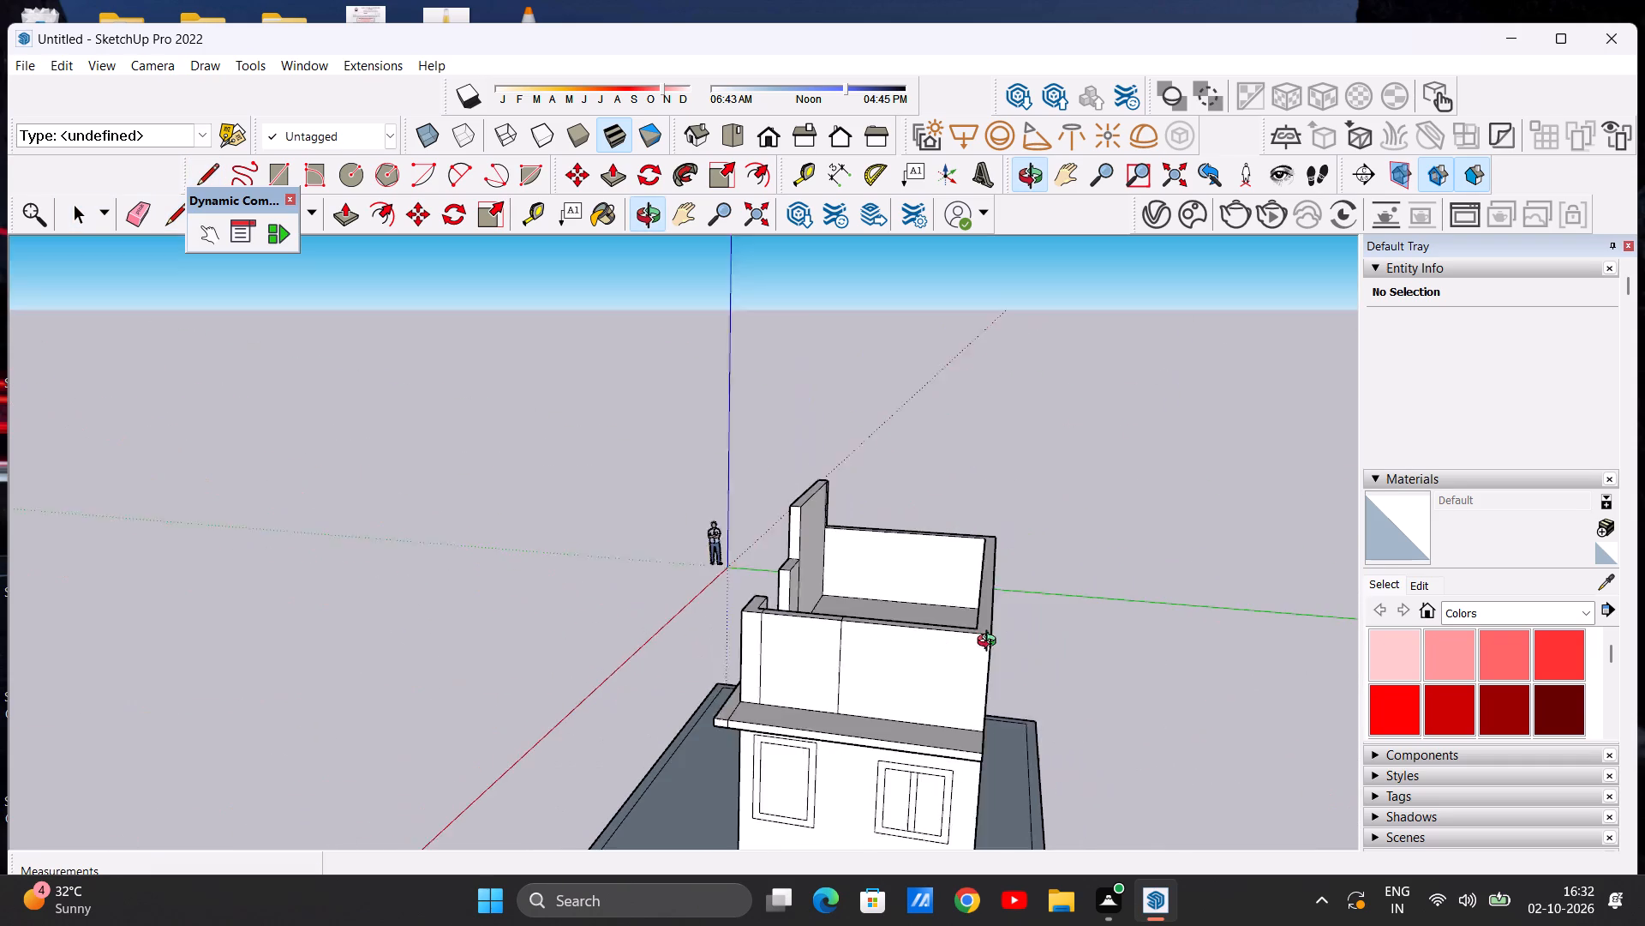
middle_click_drag(990, 643, 996, 641)
scroll(886, 639, "up", 3)
middle_click_drag(822, 632, 833, 655)
scroll(840, 659, "up", 3)
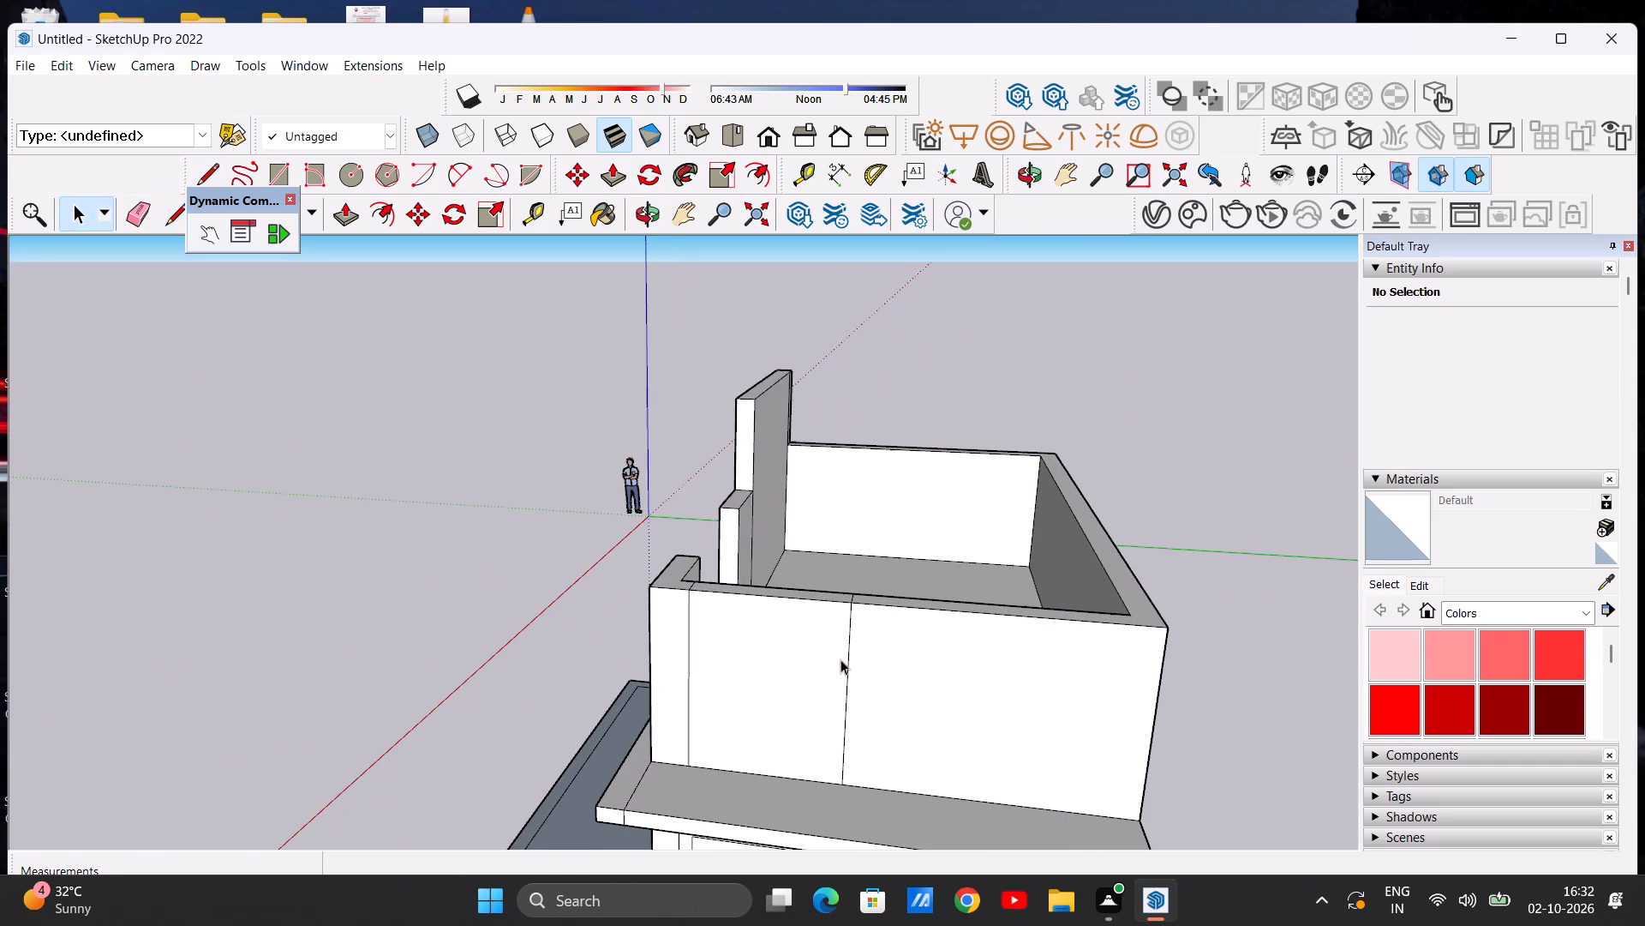
scroll(840, 659, "up", 1)
key("e")
scroll(772, 575, "up", 6)
scroll(782, 567, "down", 3)
scroll(783, 566, "up", 1)
scroll(784, 565, "down", 4)
middle_click_drag(784, 582, 792, 657)
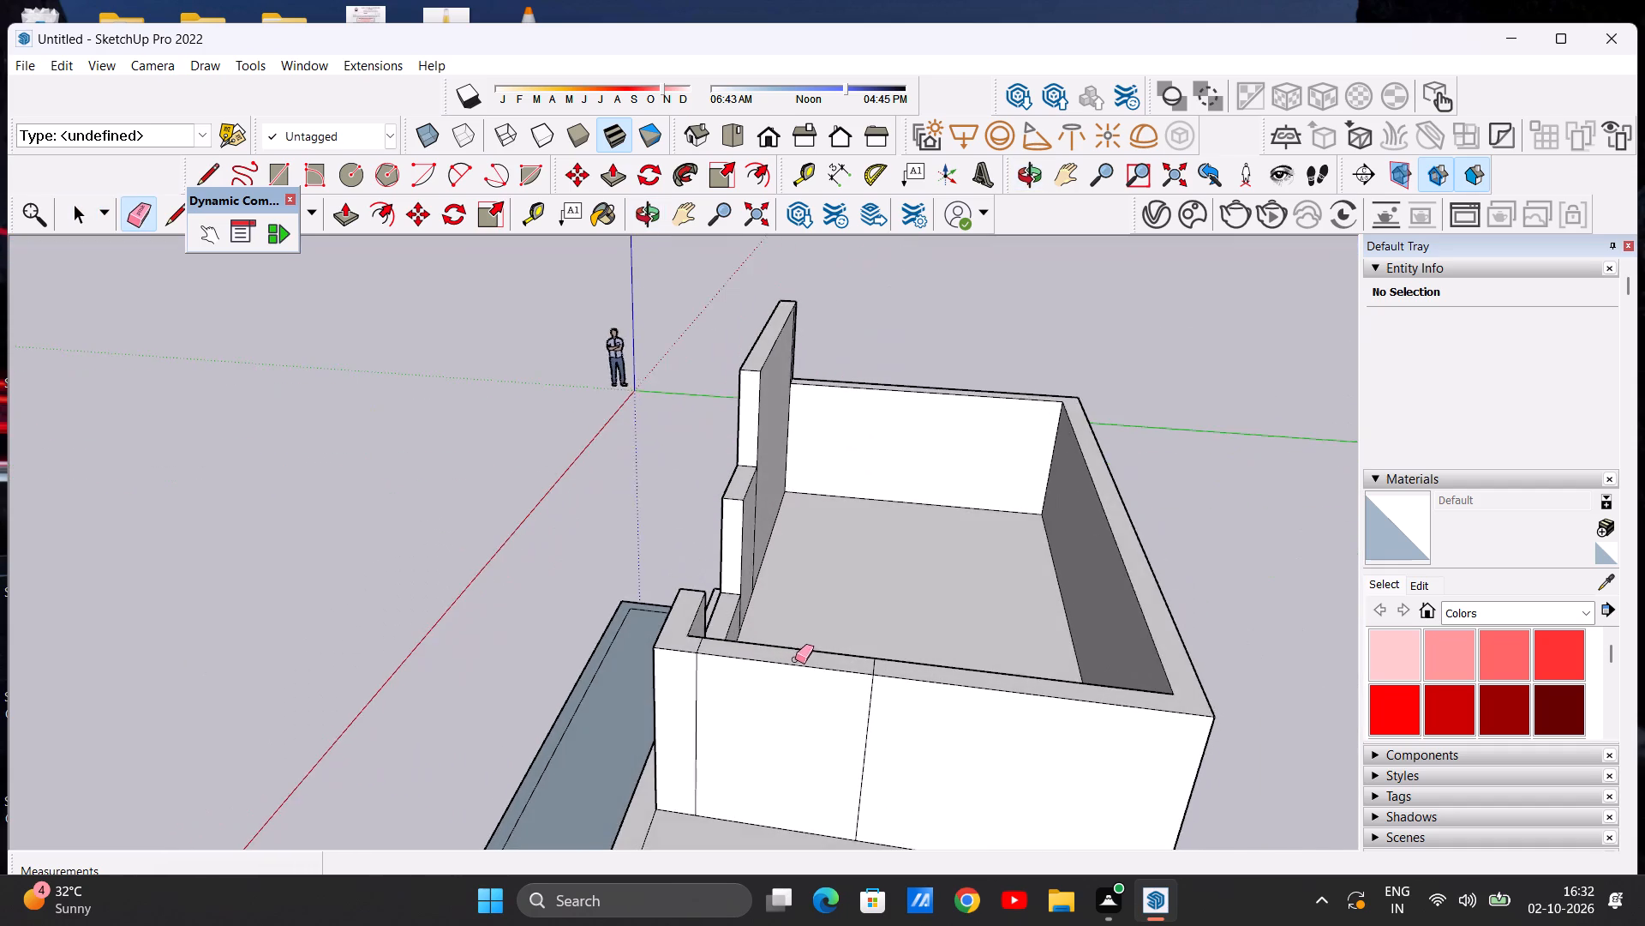
scroll(796, 659, "up", 4)
left_click(781, 664)
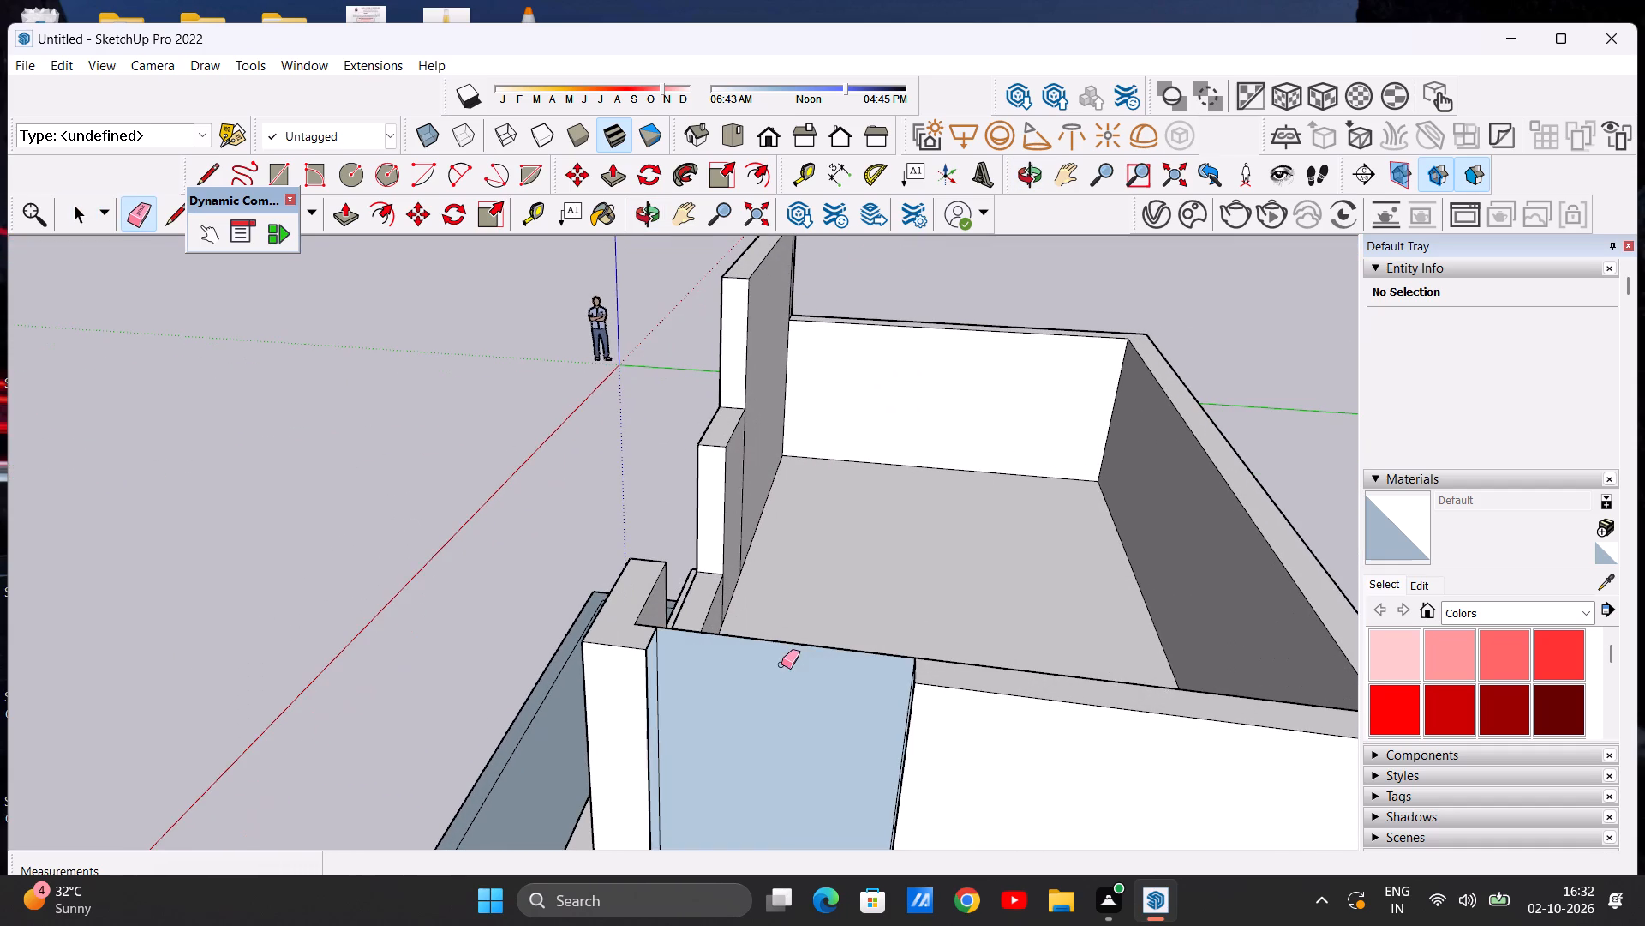
left_click(787, 640)
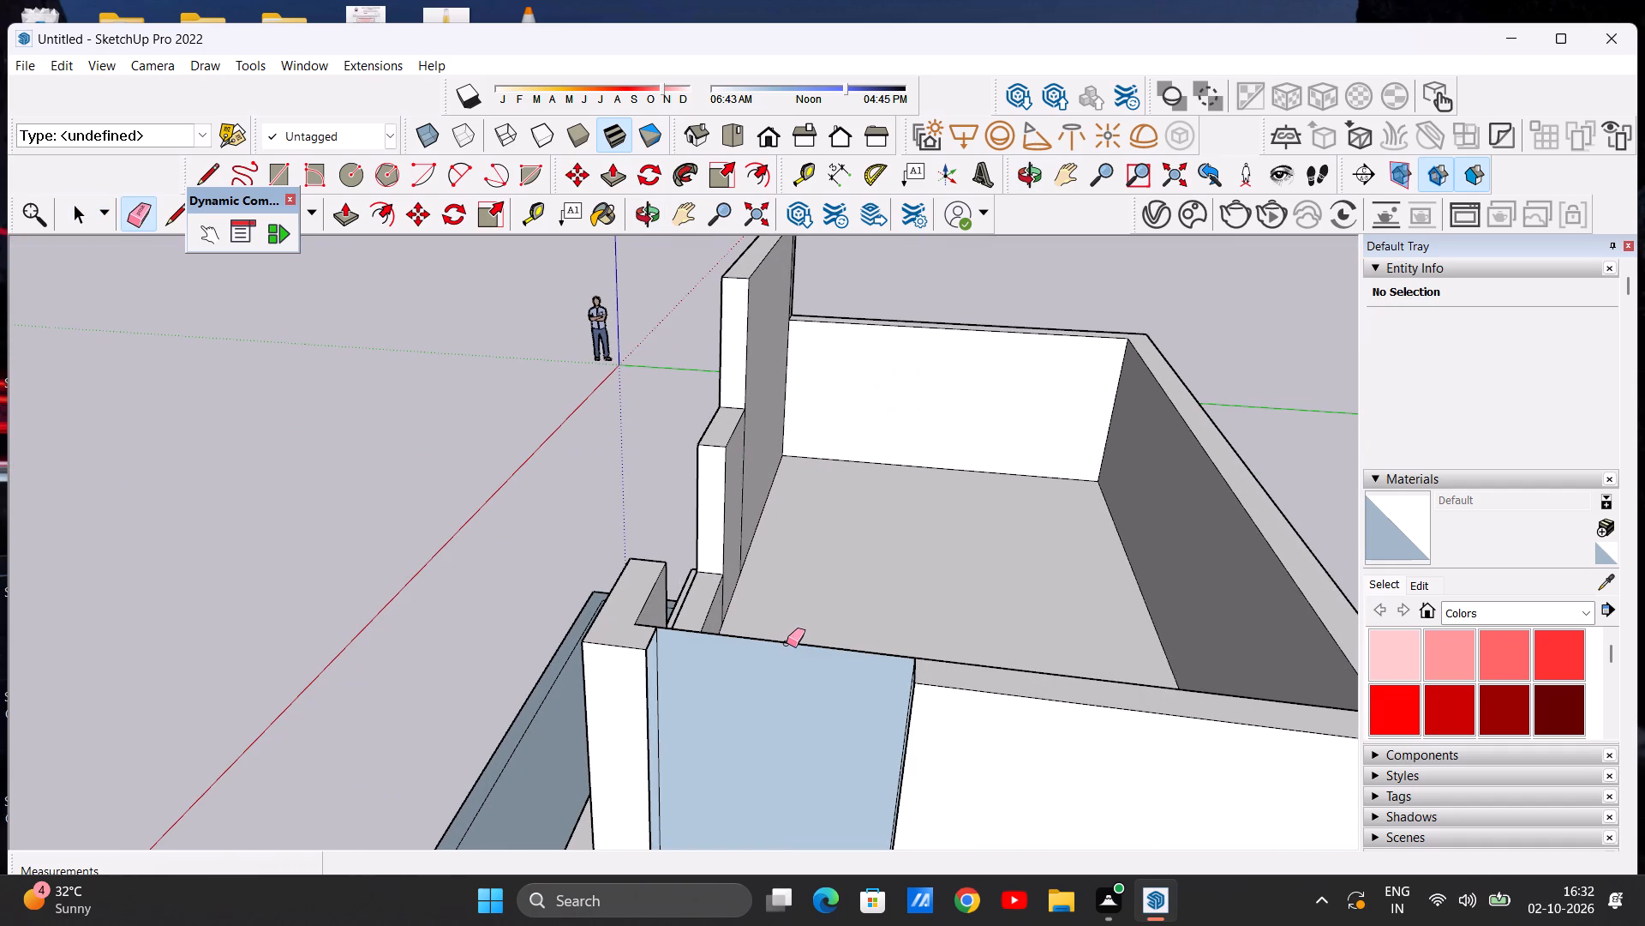
left_click(787, 641)
key("space")
scroll(820, 664, "down", 4)
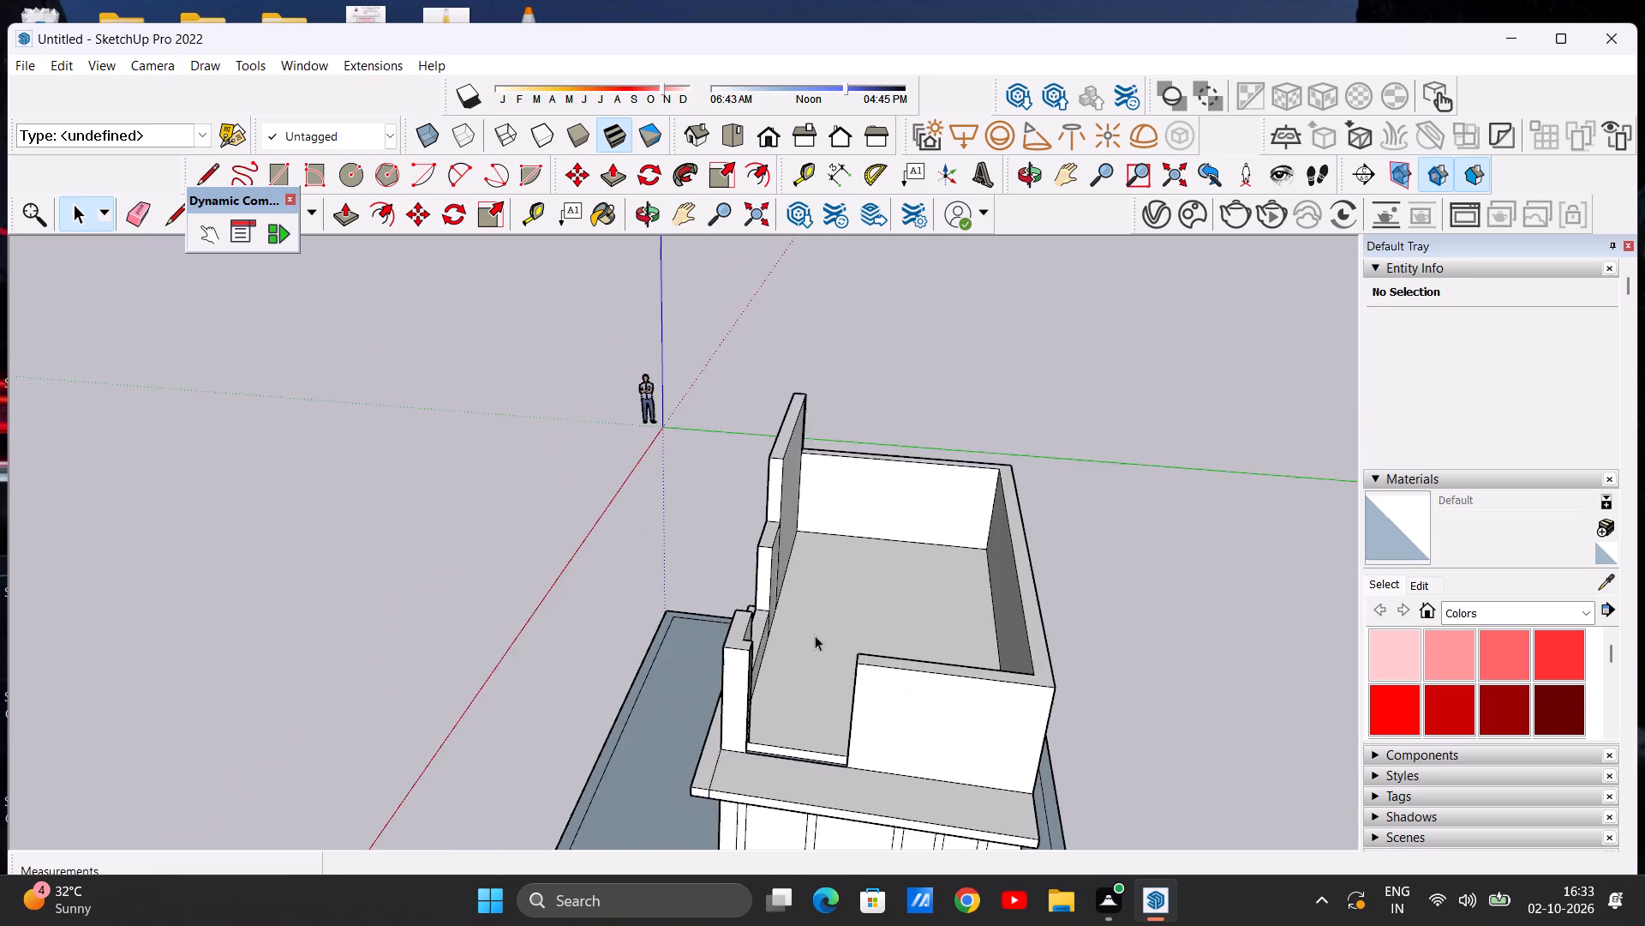
Draw a 9" line across the wall thickness at the base of the side opening's front jamb.
scroll(815, 635, "down", 6)
middle_click_drag(812, 656, 610, 645)
scroll(687, 681, "up", 5)
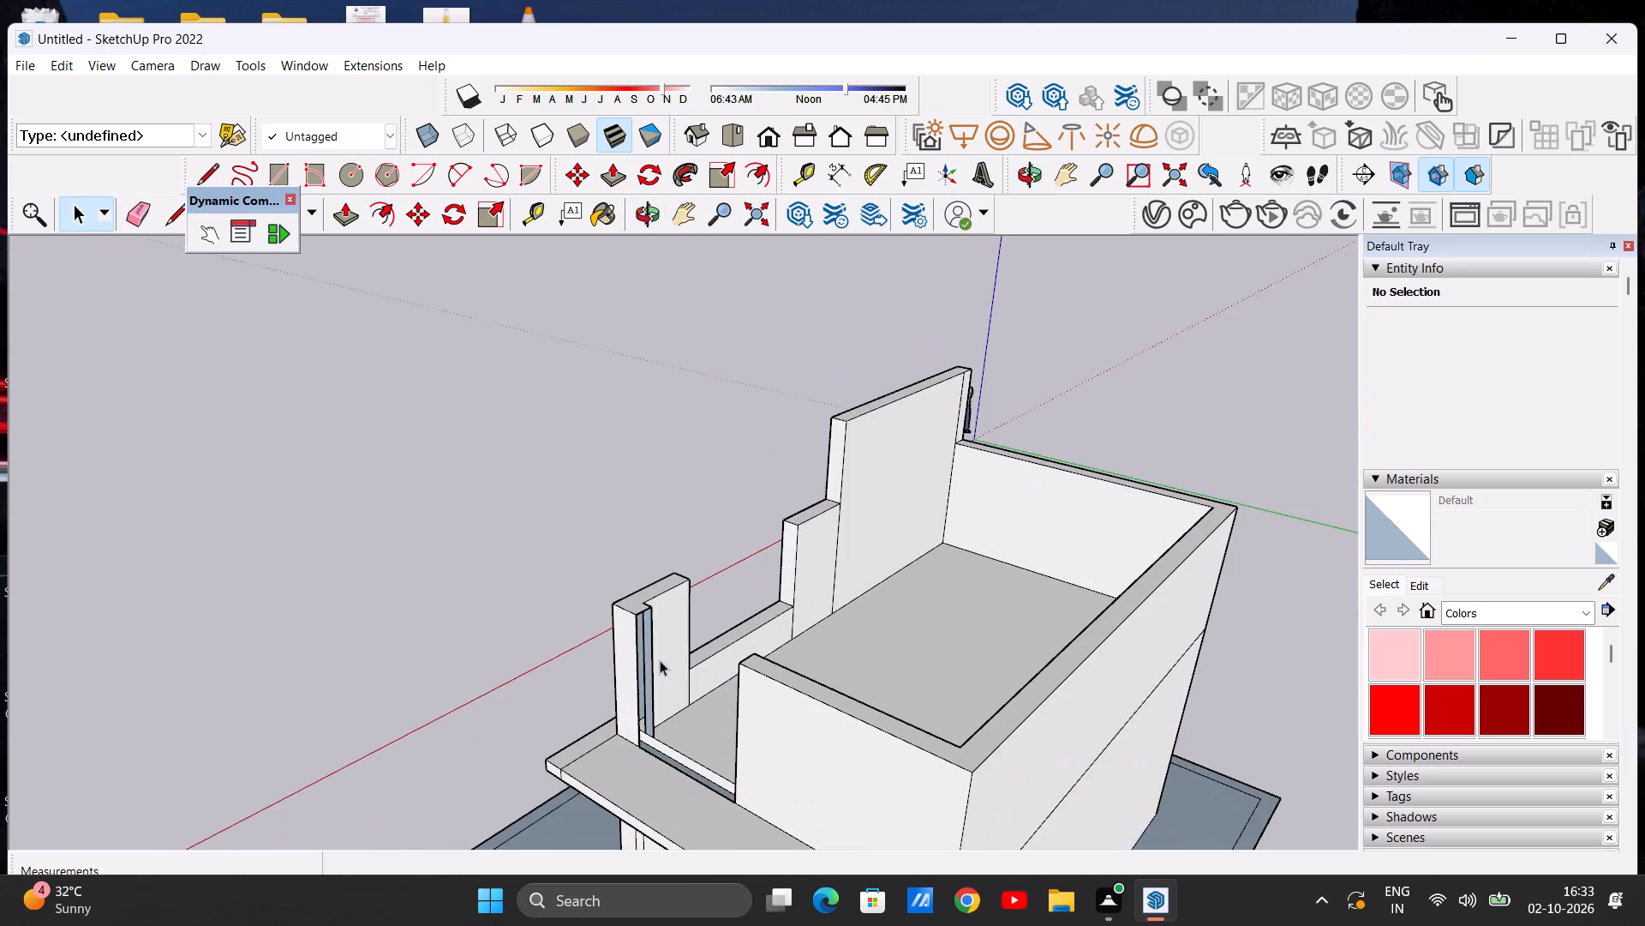
scroll(660, 659, "up", 5)
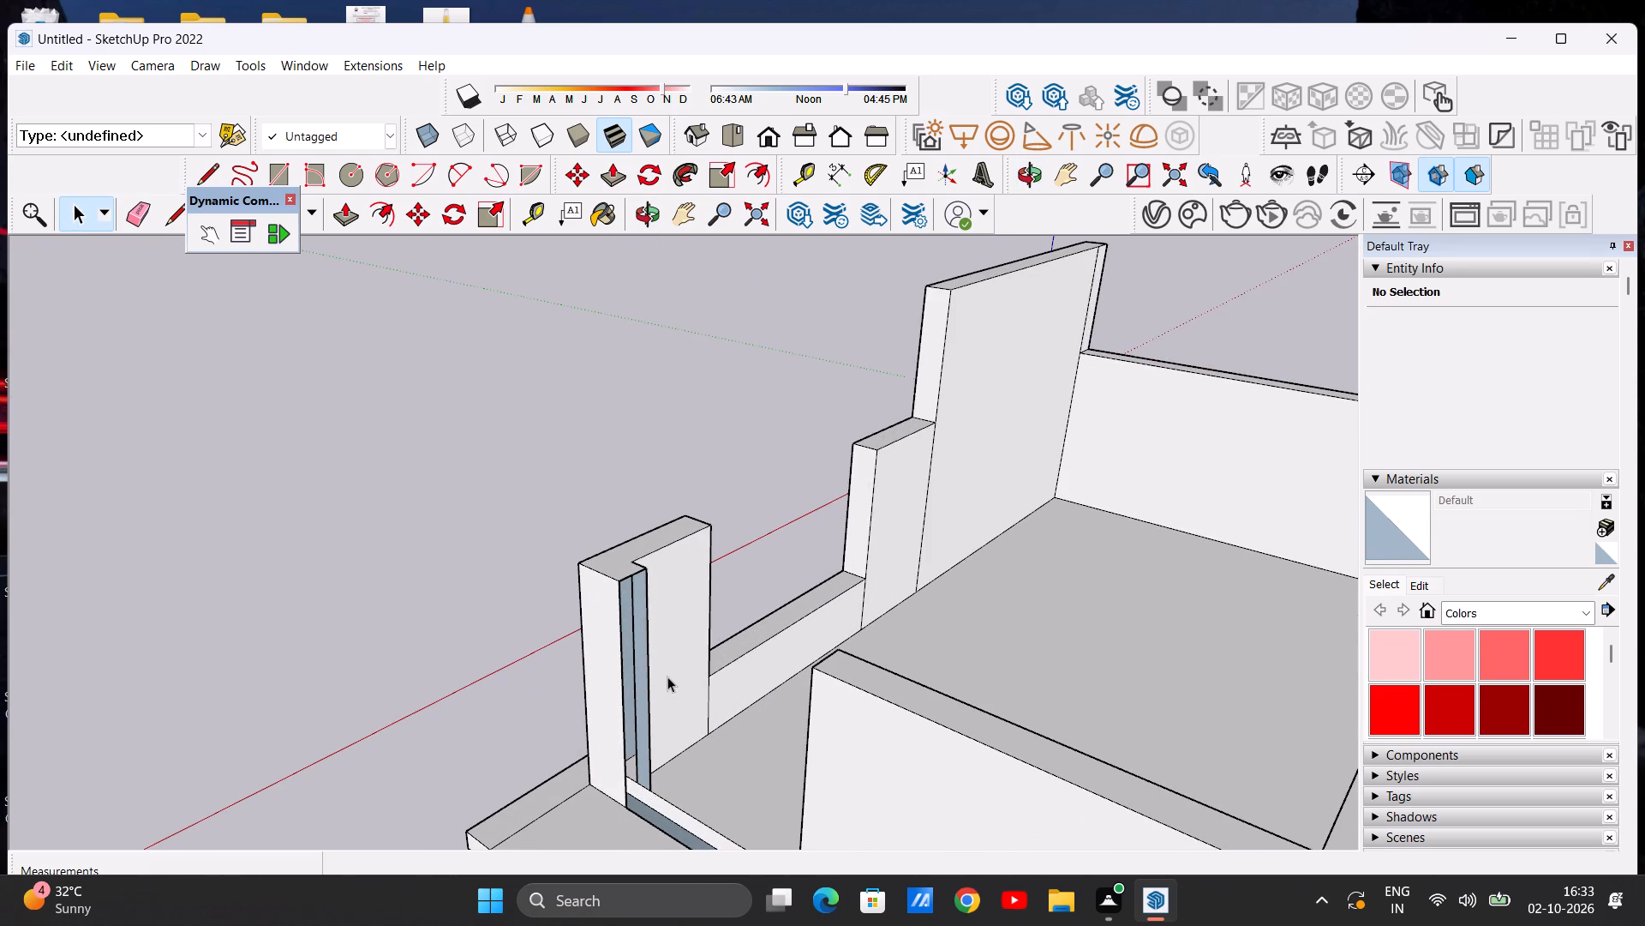
middle_click_drag(677, 668, 642, 686)
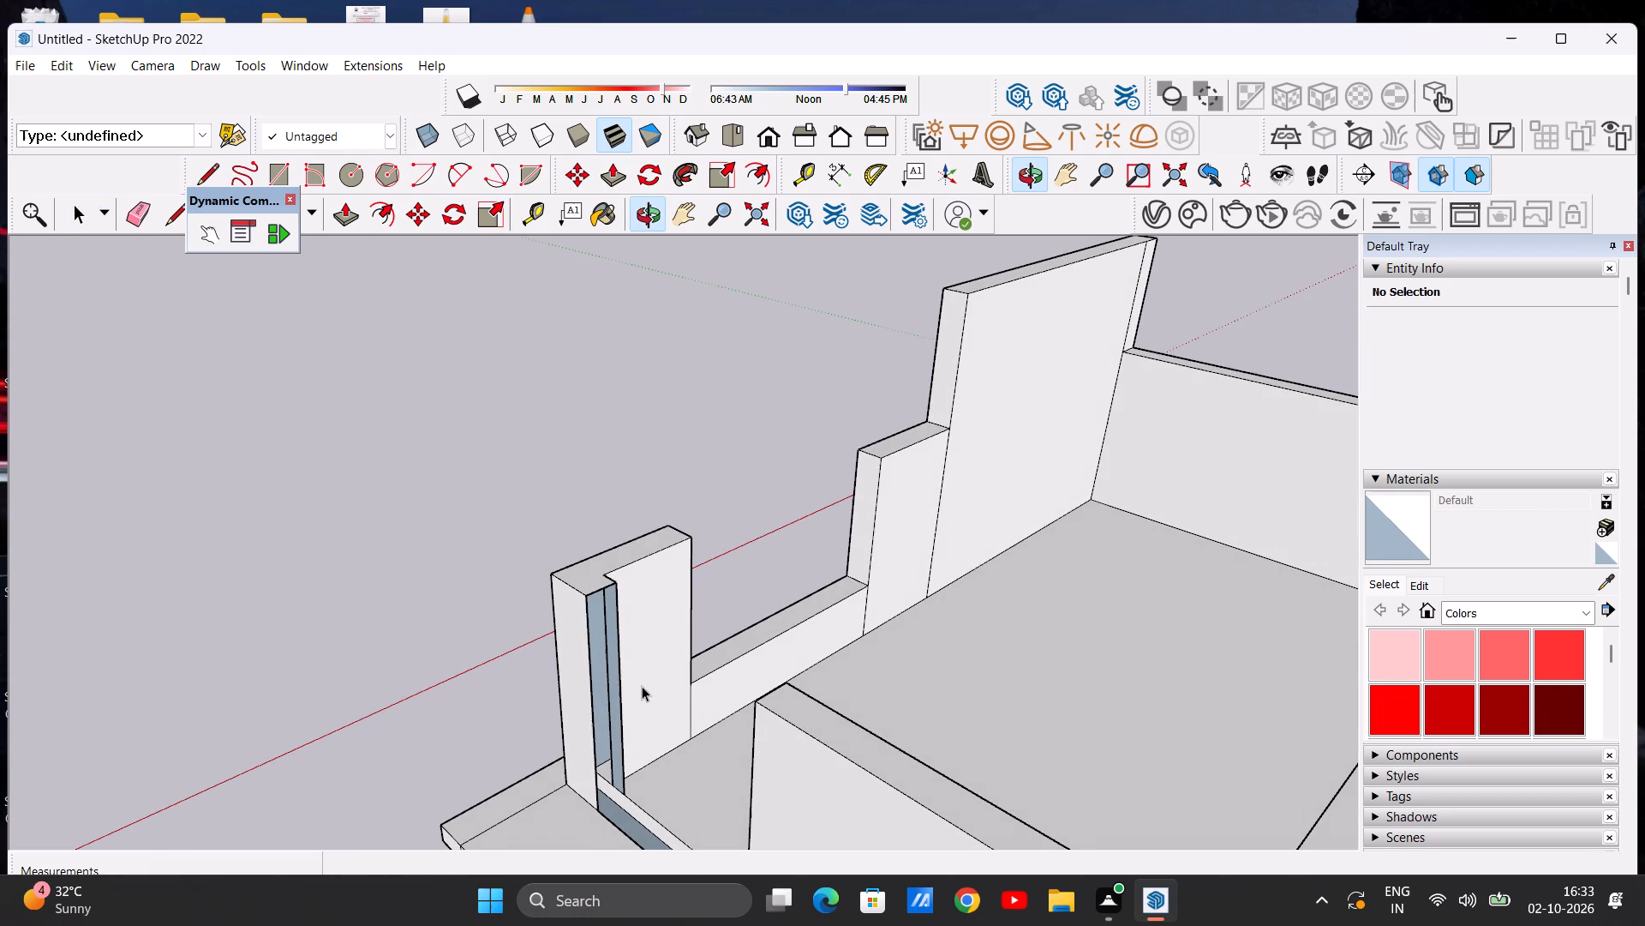
key("l")
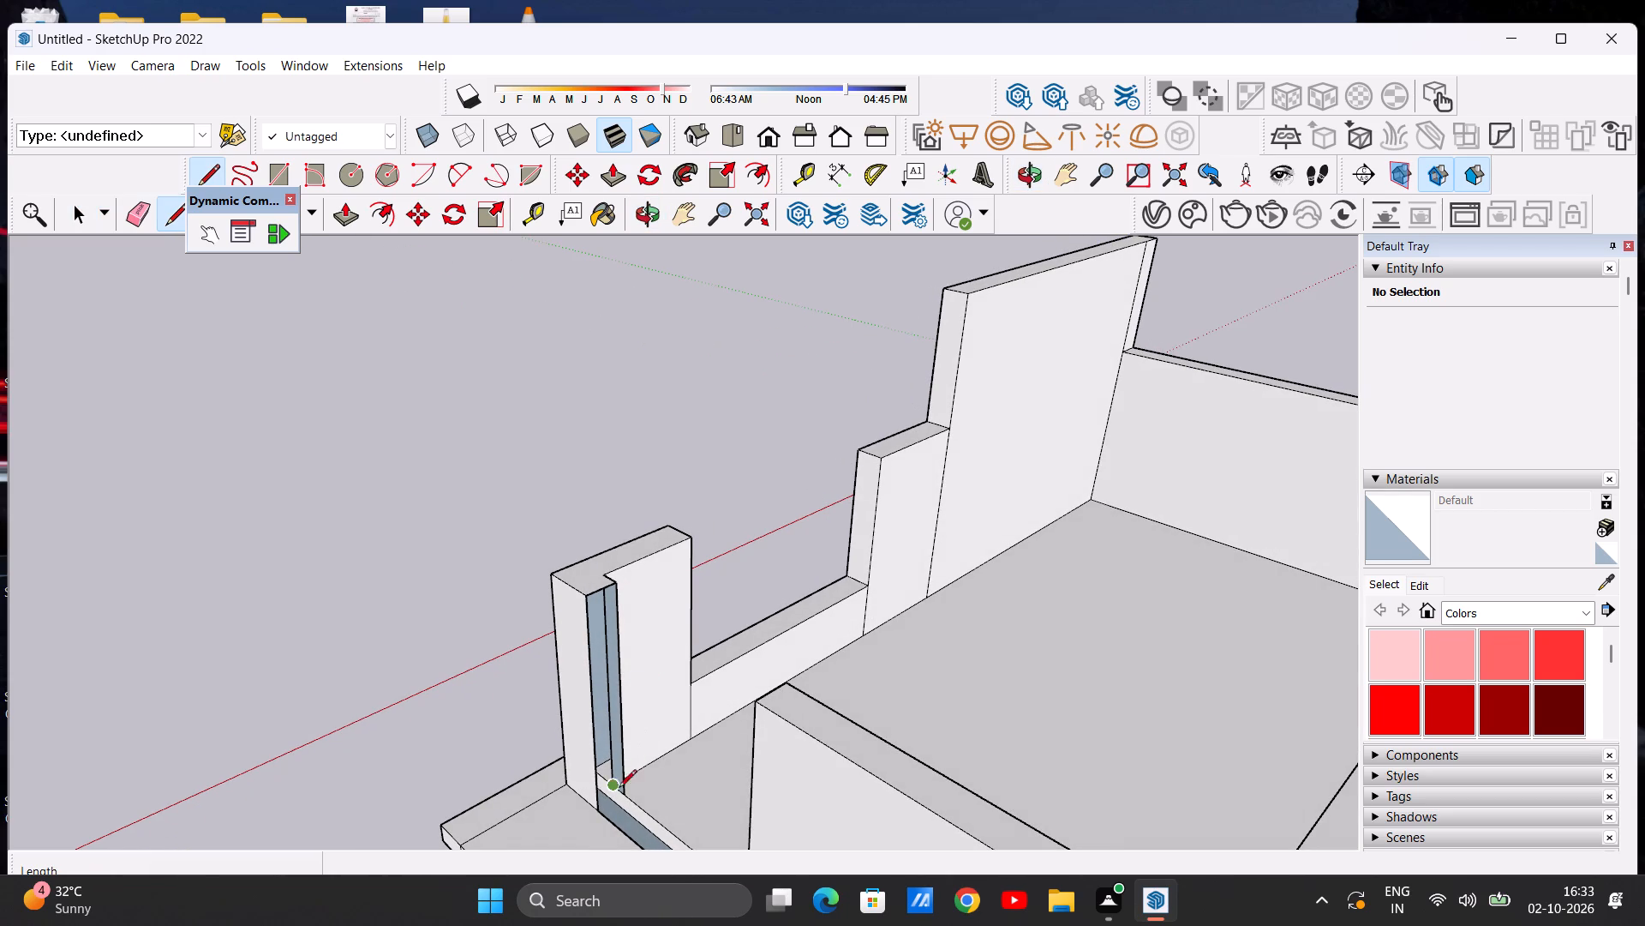
scroll(608, 797, "up", 14)
scroll(605, 767, "down", 11)
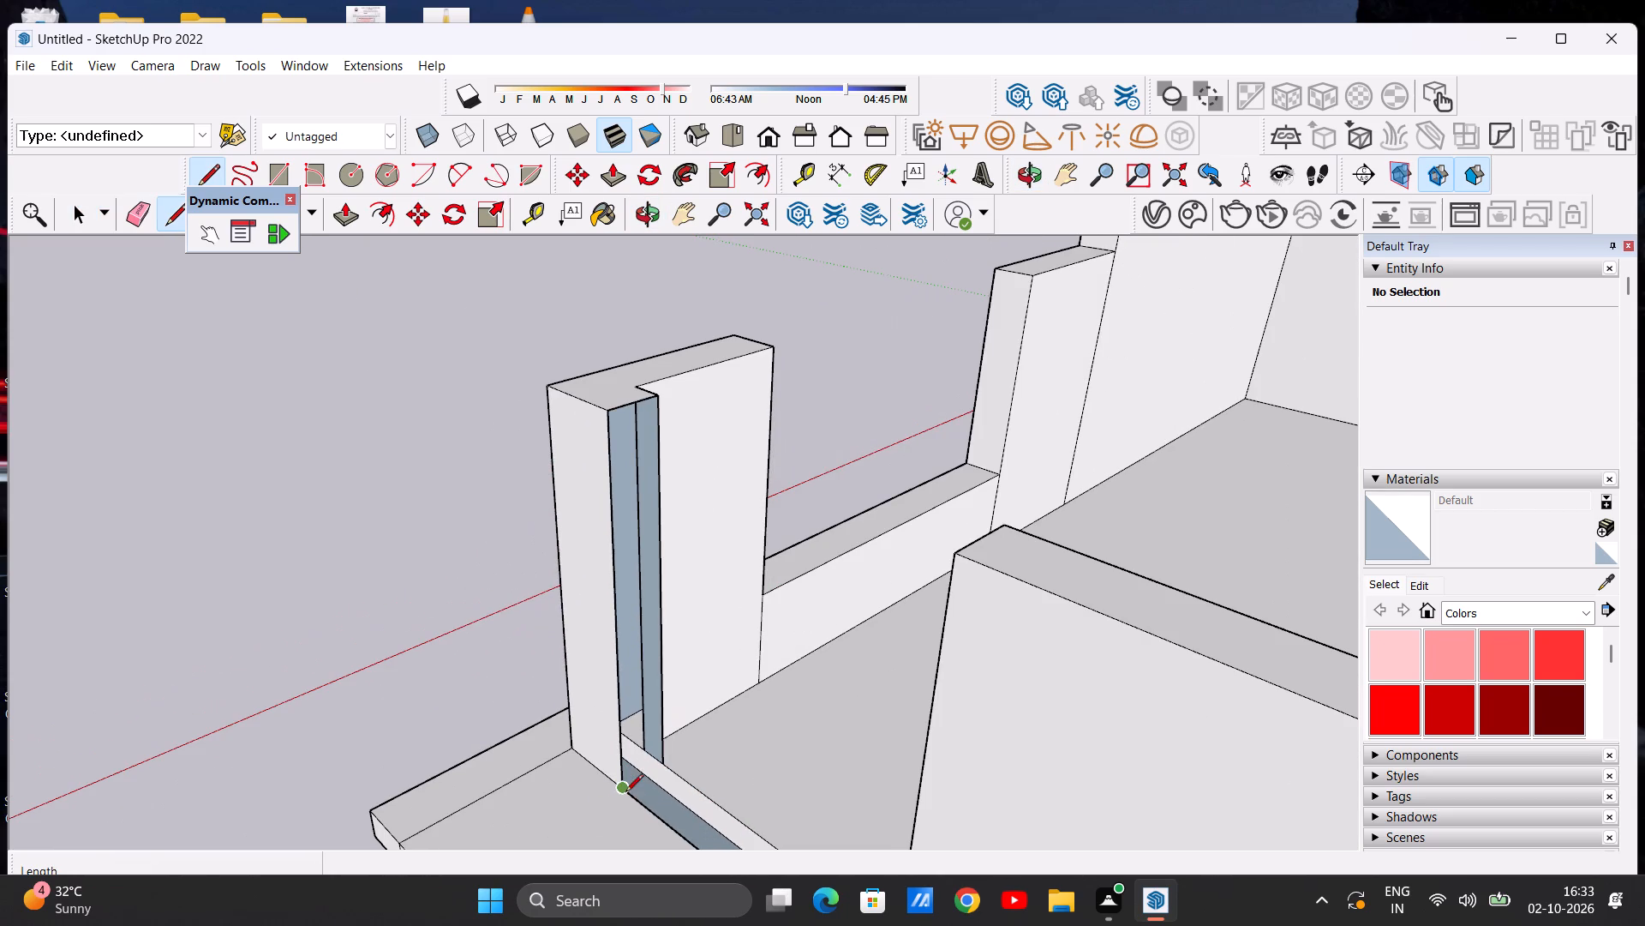
left_click(624, 789)
left_click(661, 761)
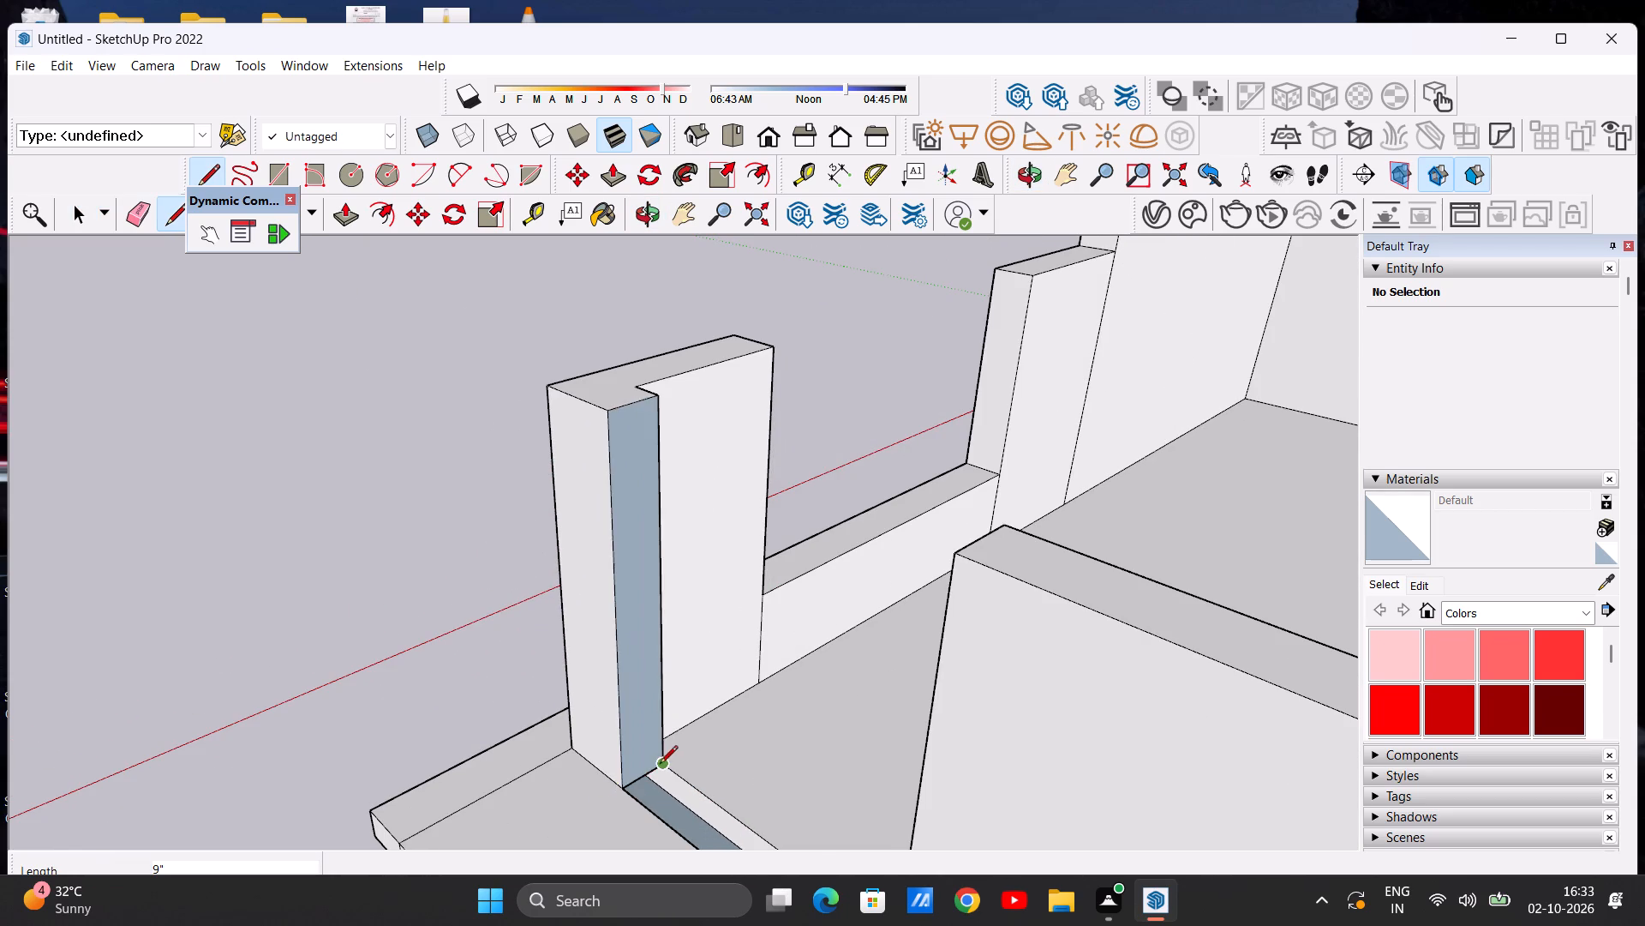
Draw a 9" line across the wall thickness at the base of the side opening's rear jamb.
scroll(654, 775, "down", 4)
middle_click_drag(629, 775, 968, 739)
scroll(925, 740, "down", 2)
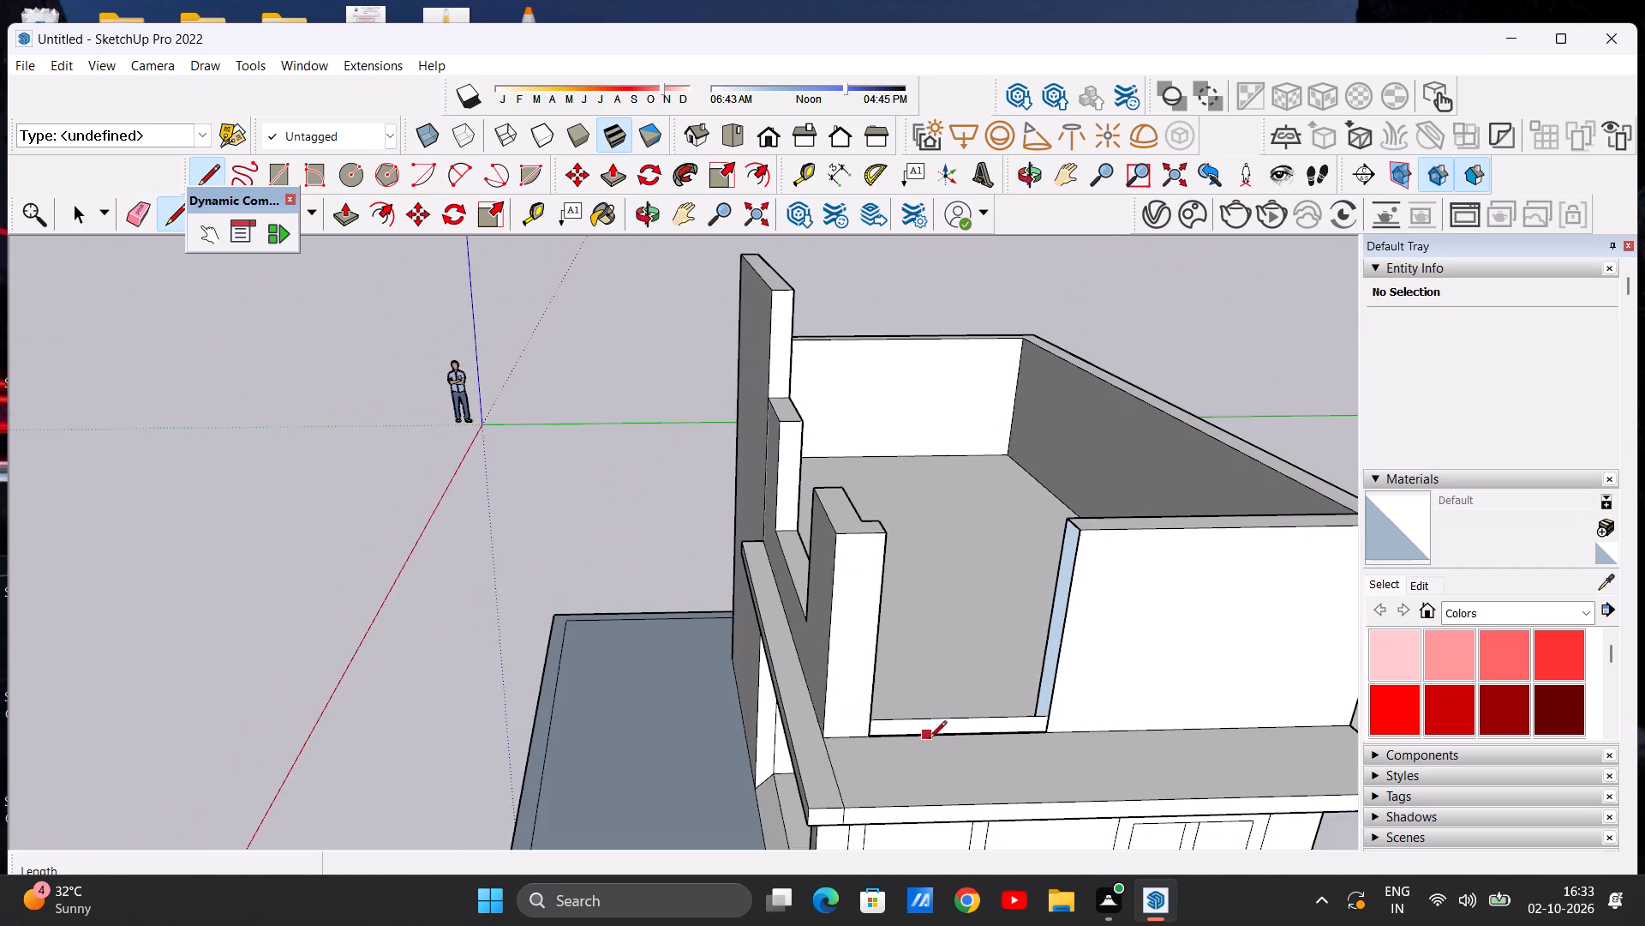
scroll(1044, 711, "up", 11)
left_click(1027, 721)
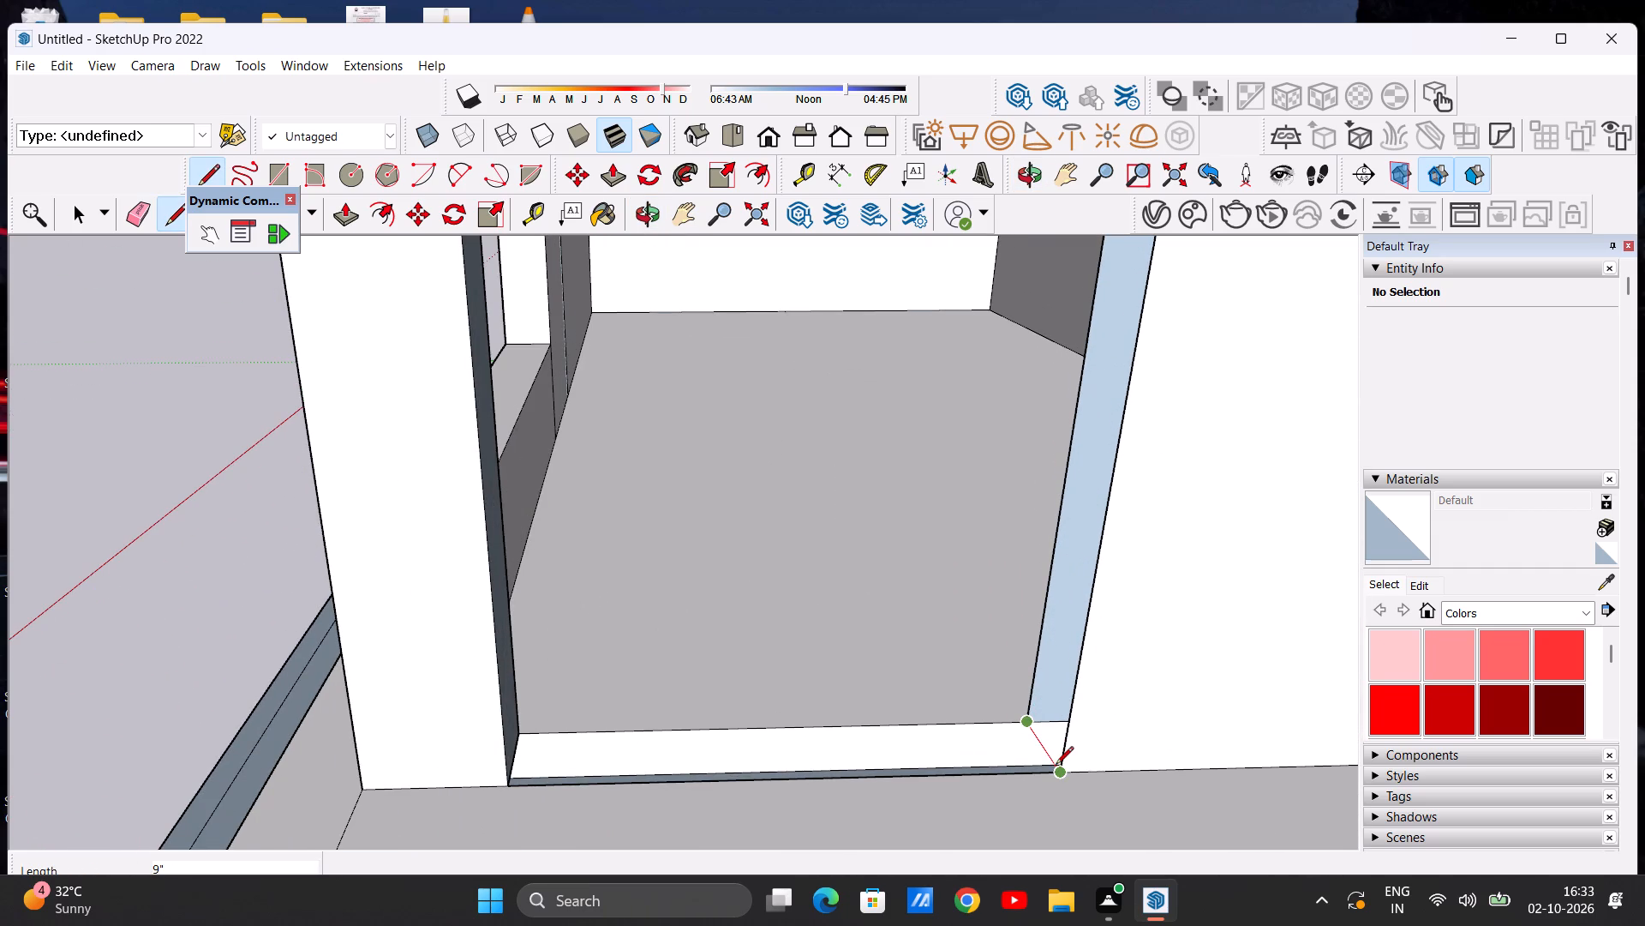
left_click(1056, 766)
key("space")
Inspect the upper walls' front and side openings from outside the house.
scroll(866, 758, "down", 8)
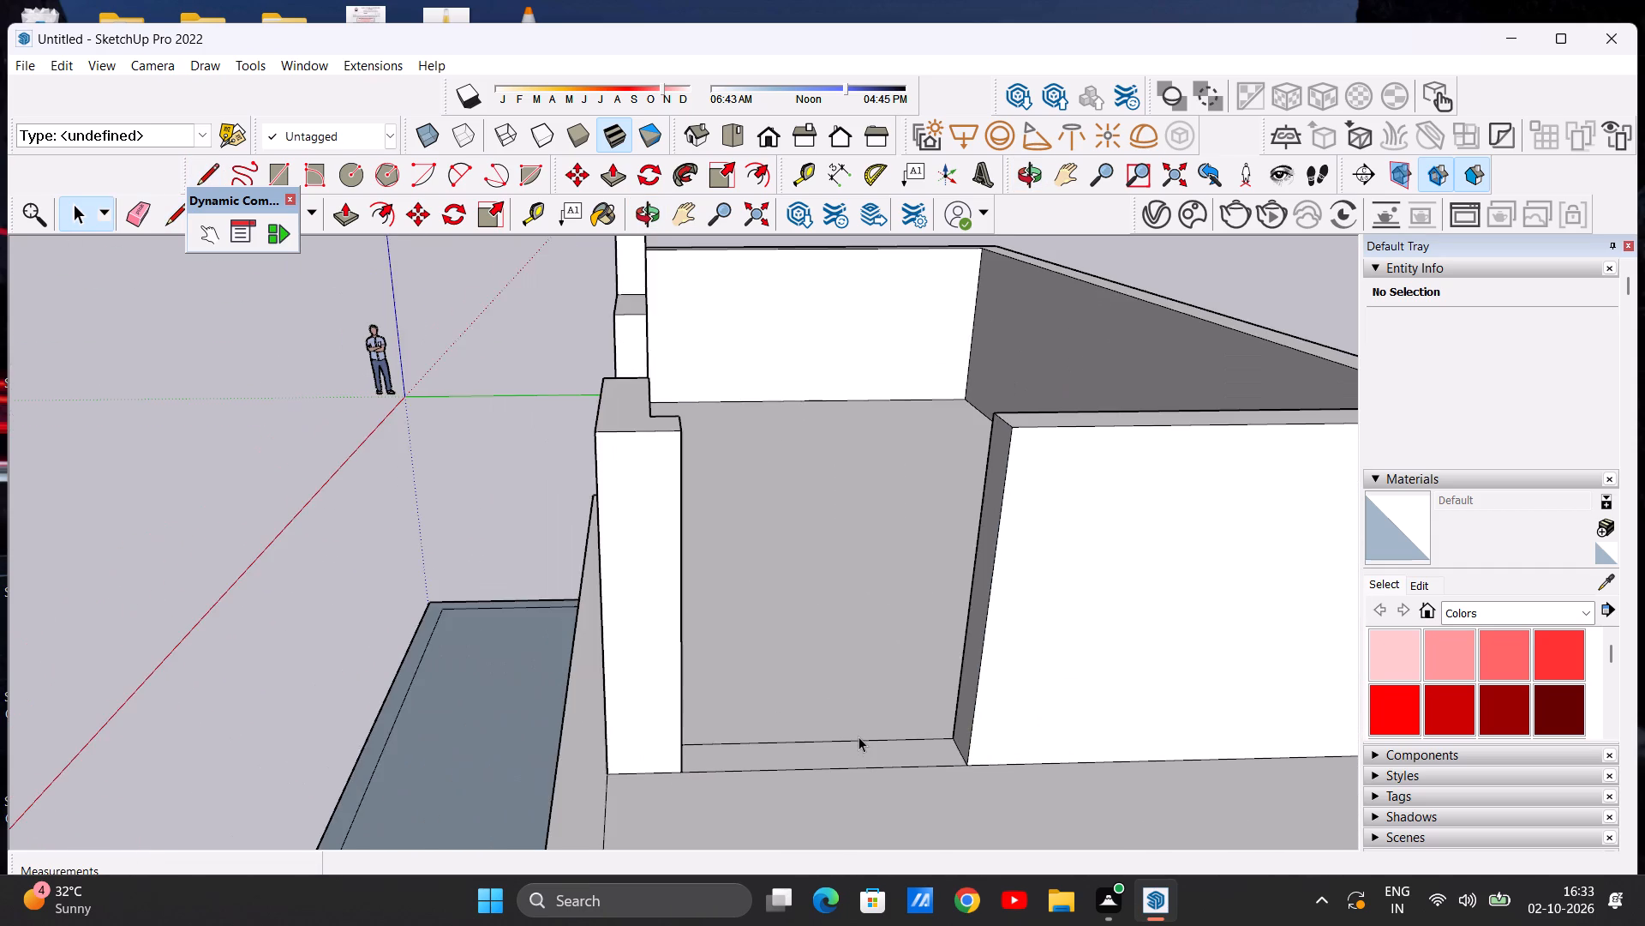
scroll(859, 740, "down", 11)
middle_click_drag(680, 768, 956, 616)
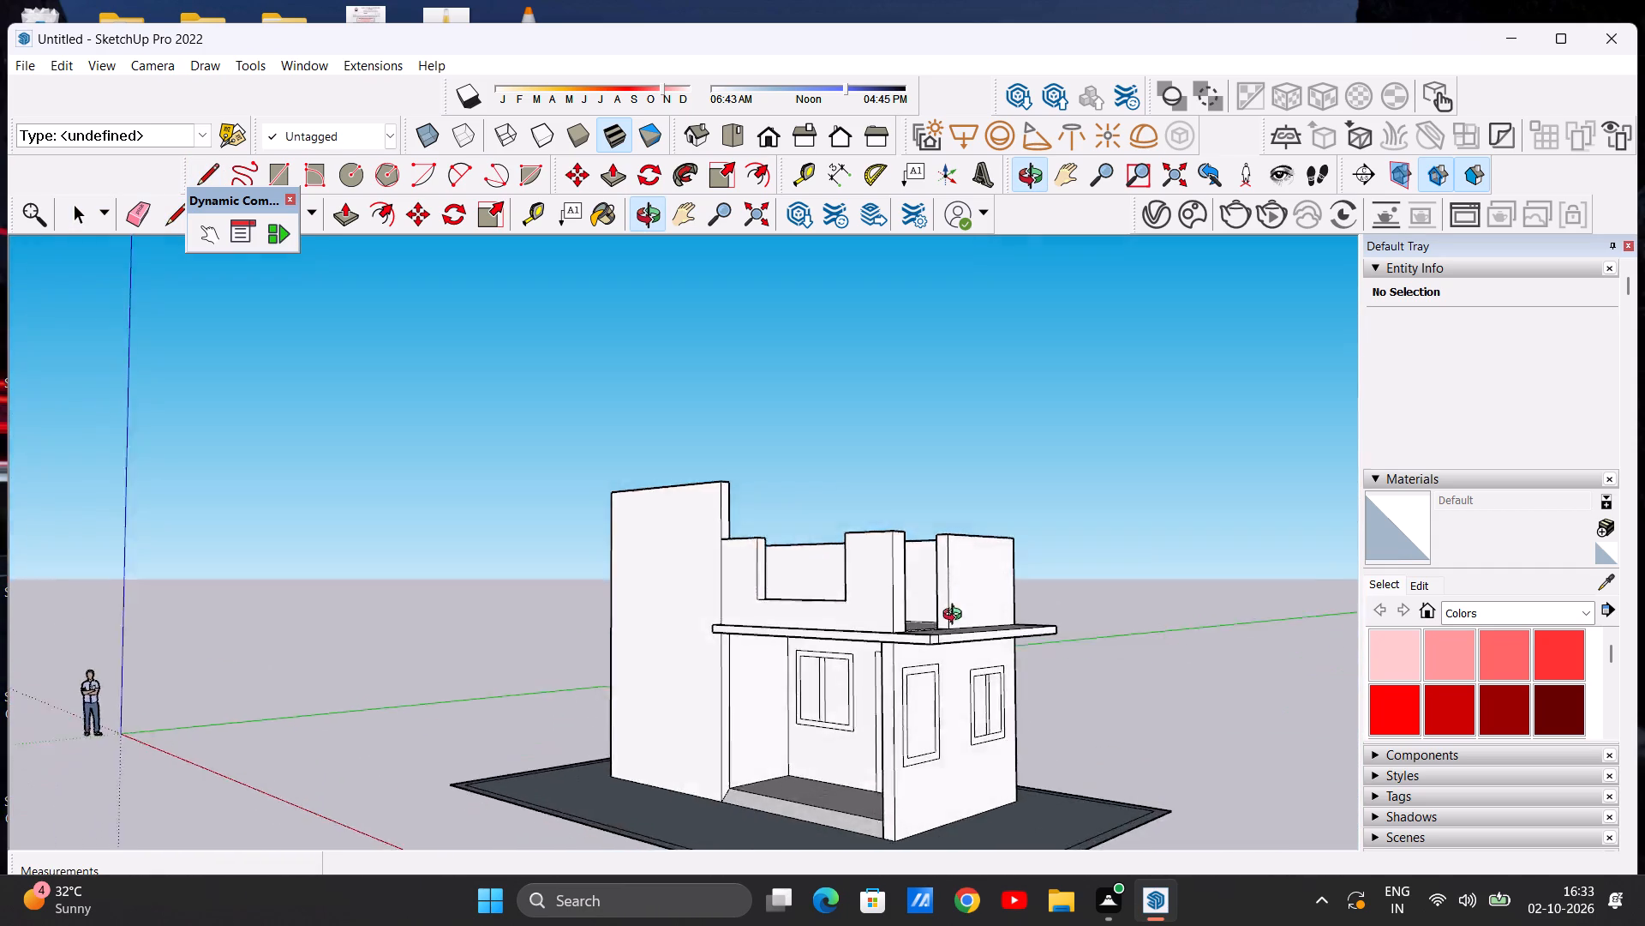
middle_click_drag(956, 616, 950, 666)
scroll(840, 654, "down", 3)
scroll(898, 604, "up", 5)
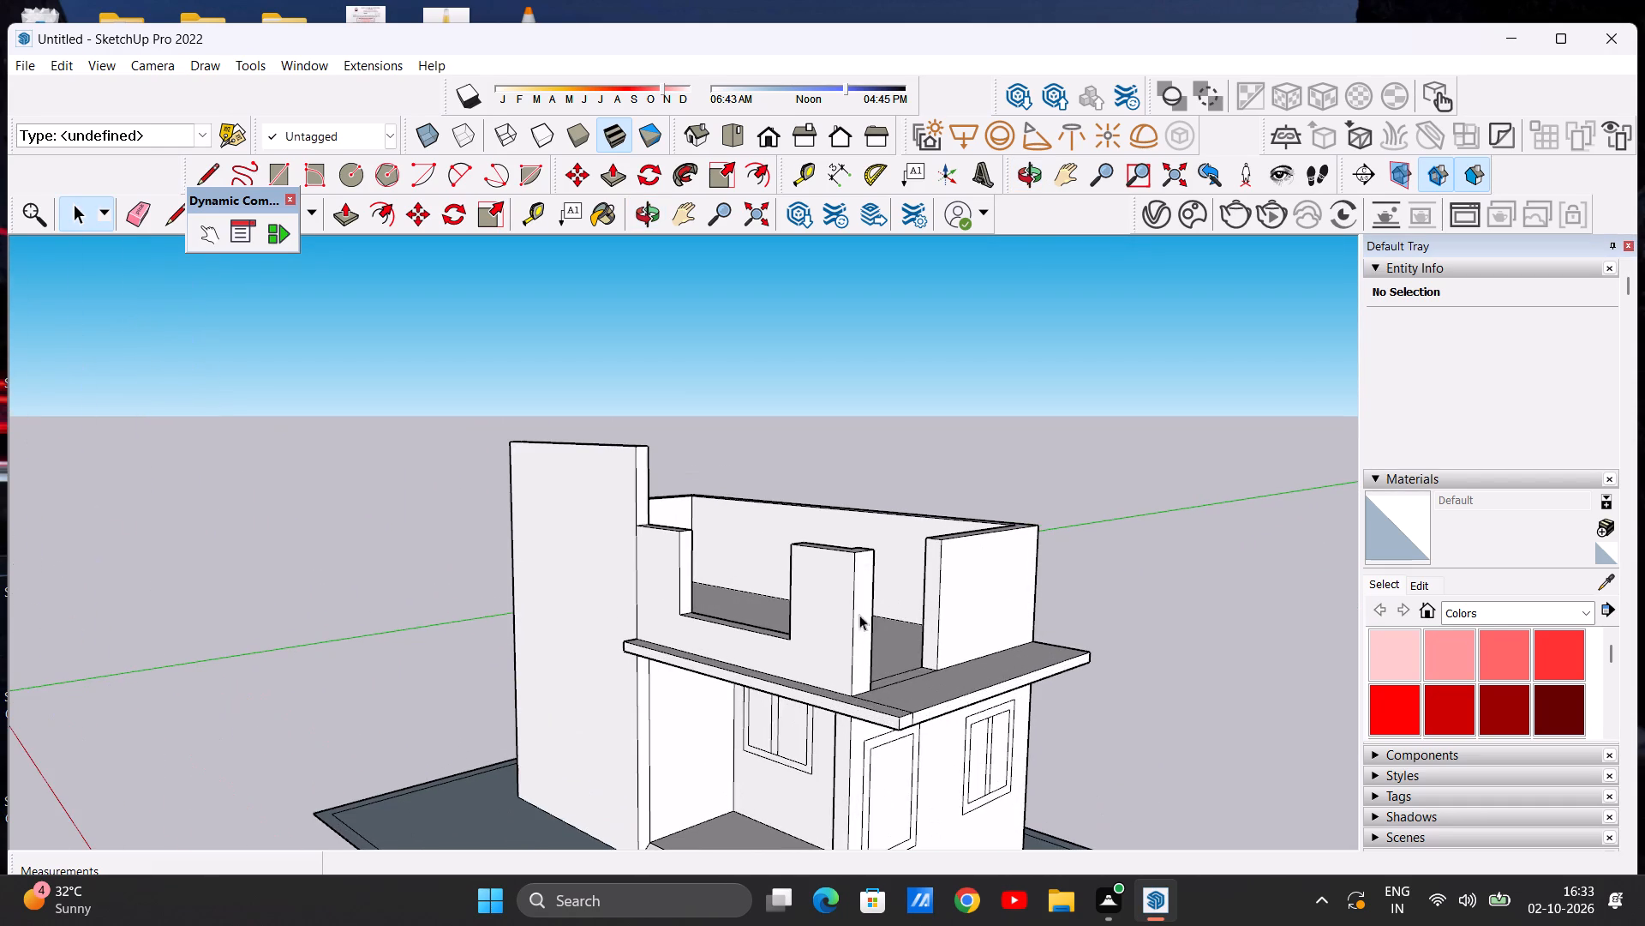
middle_click_drag(772, 616, 1002, 598)
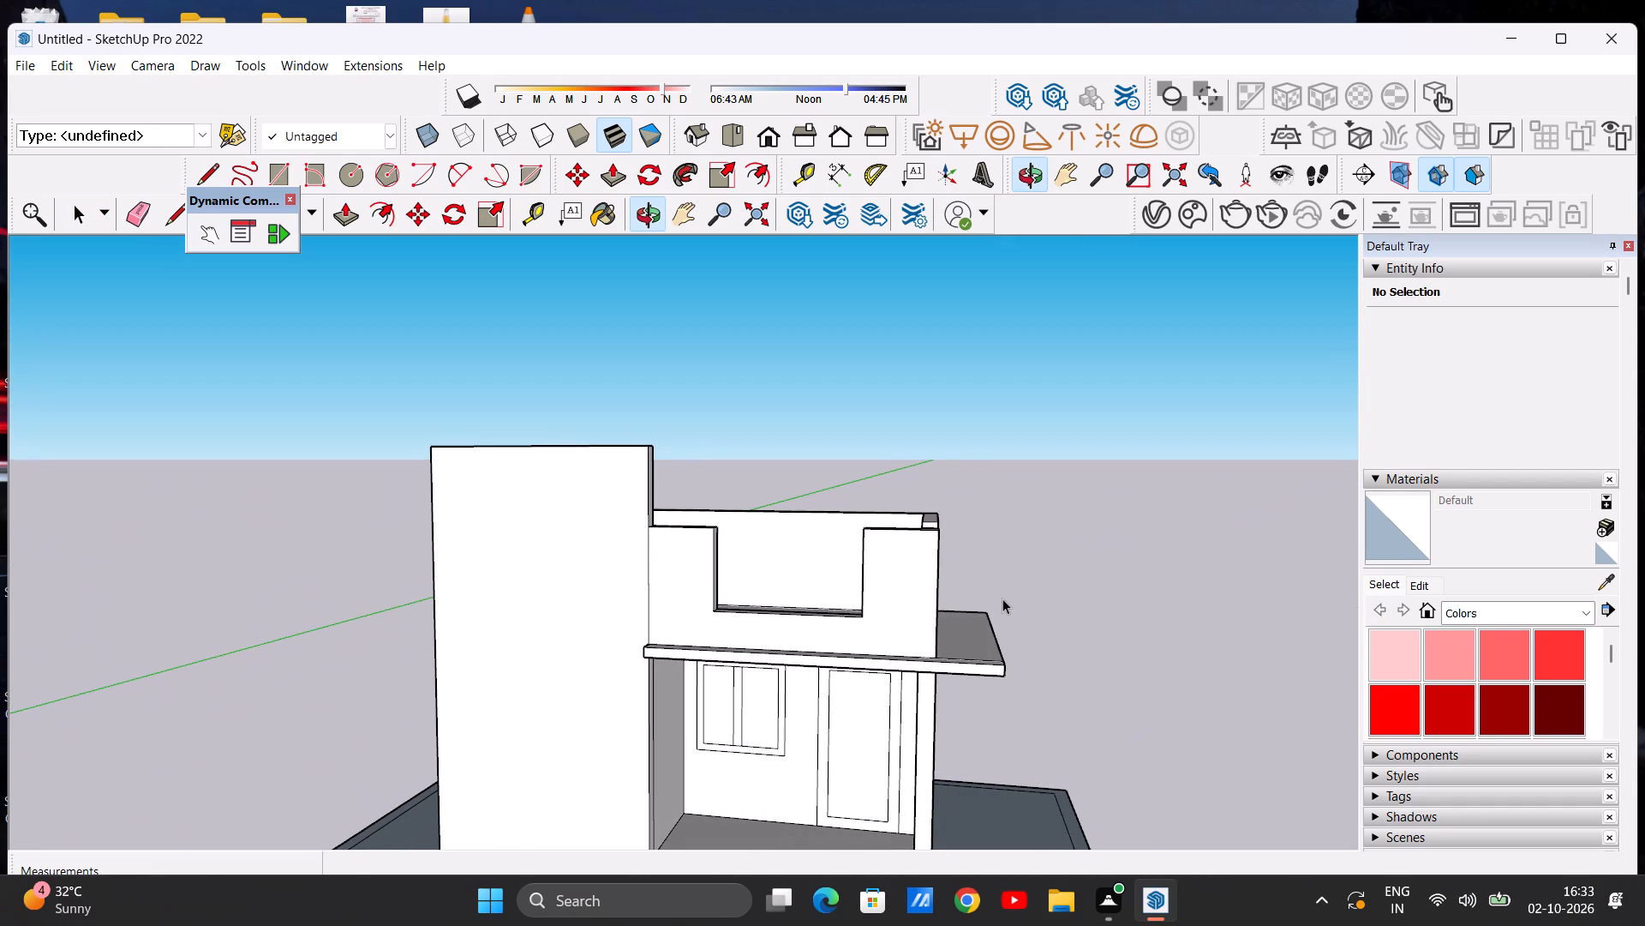
middle_click_drag(1010, 598, 429, 604)
Push/Pull the floor strip between the side opening's jambs upward to form a low sill wall.
middle_click_drag(600, 647, 599, 757)
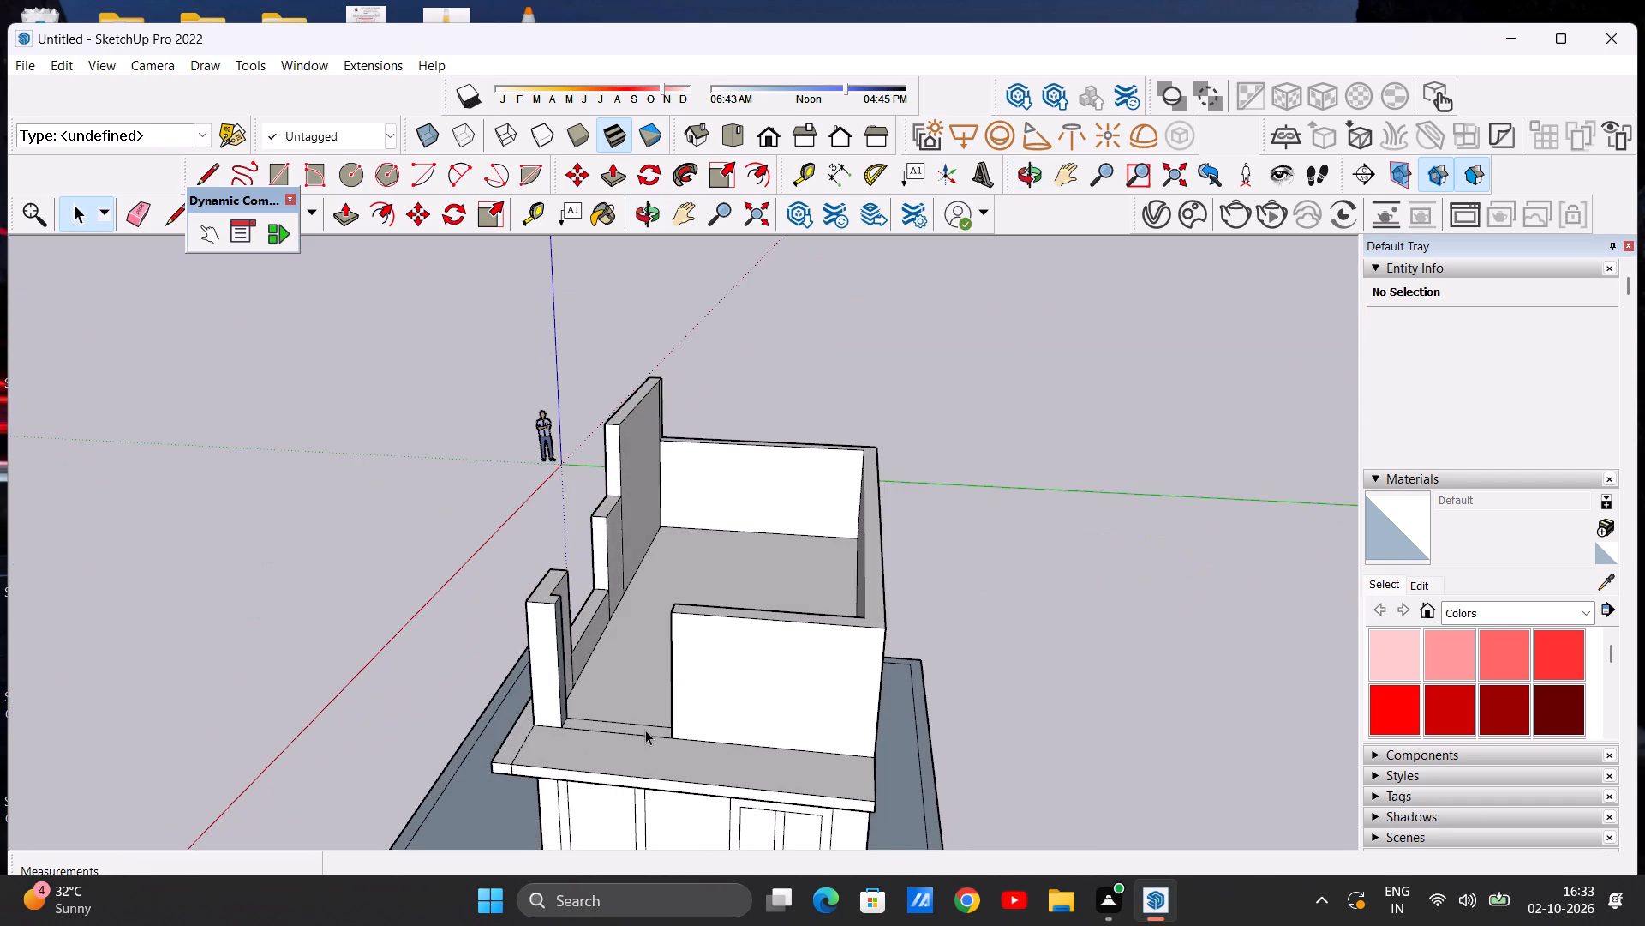
scroll(645, 730, "up", 5)
key("p")
middle_click_drag(648, 730, 656, 785)
scroll(665, 762, "up", 3)
left_click(671, 755)
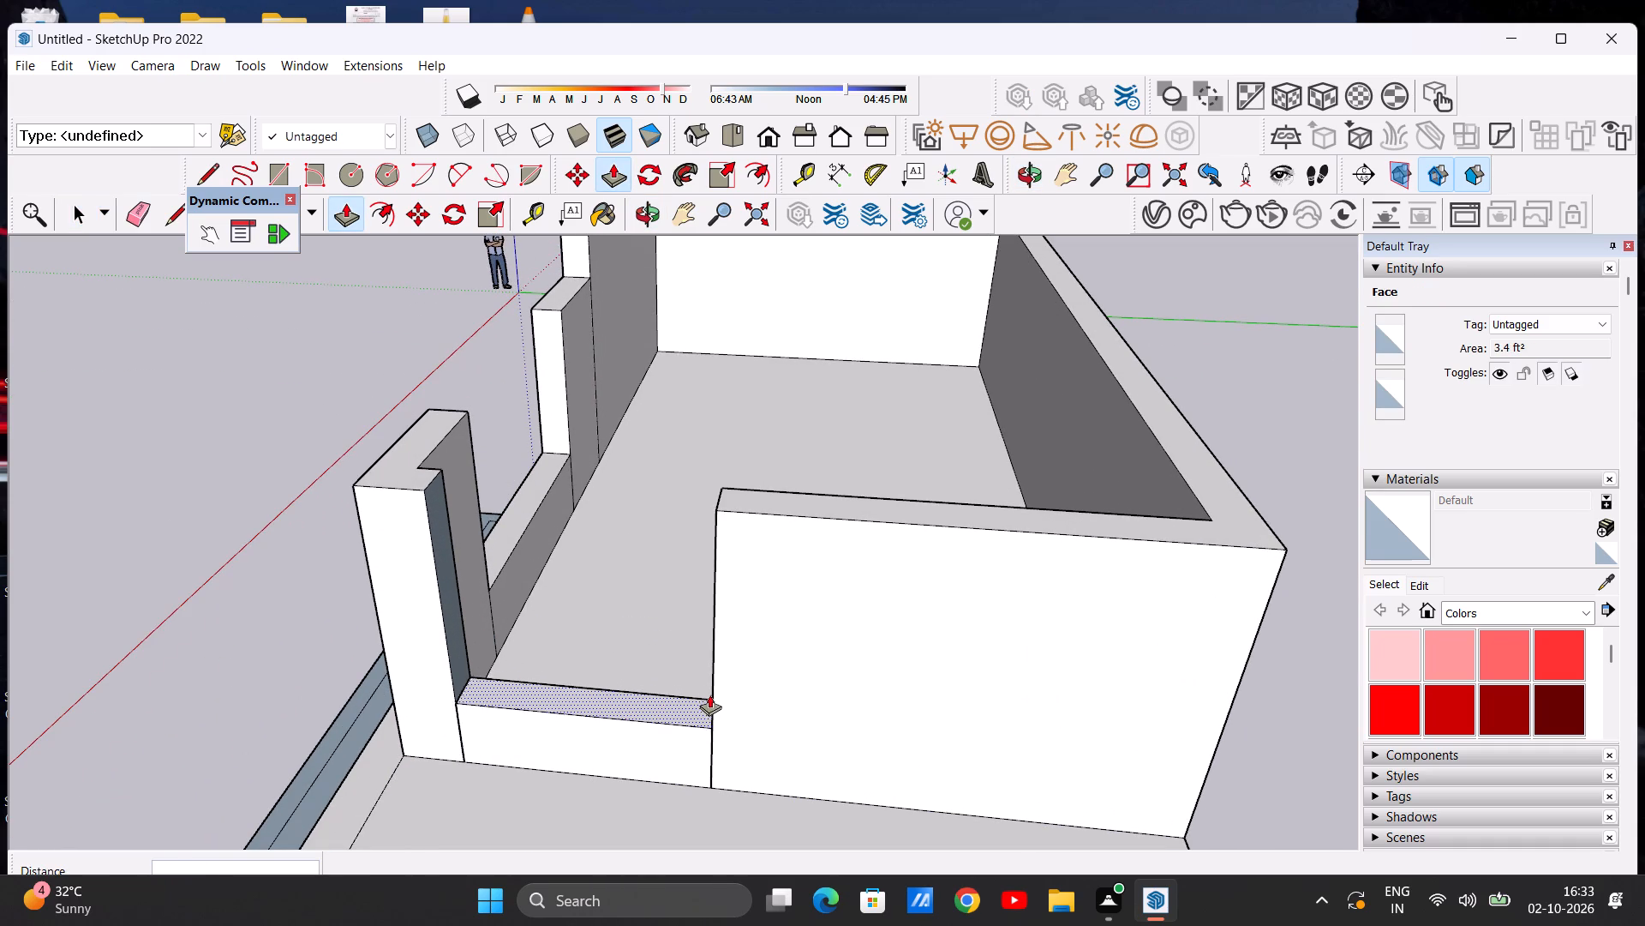
left_click(709, 686)
key("space")
Examine the side opening's front jamb and sill wall at the corner with the front return.
scroll(773, 713, "down", 3)
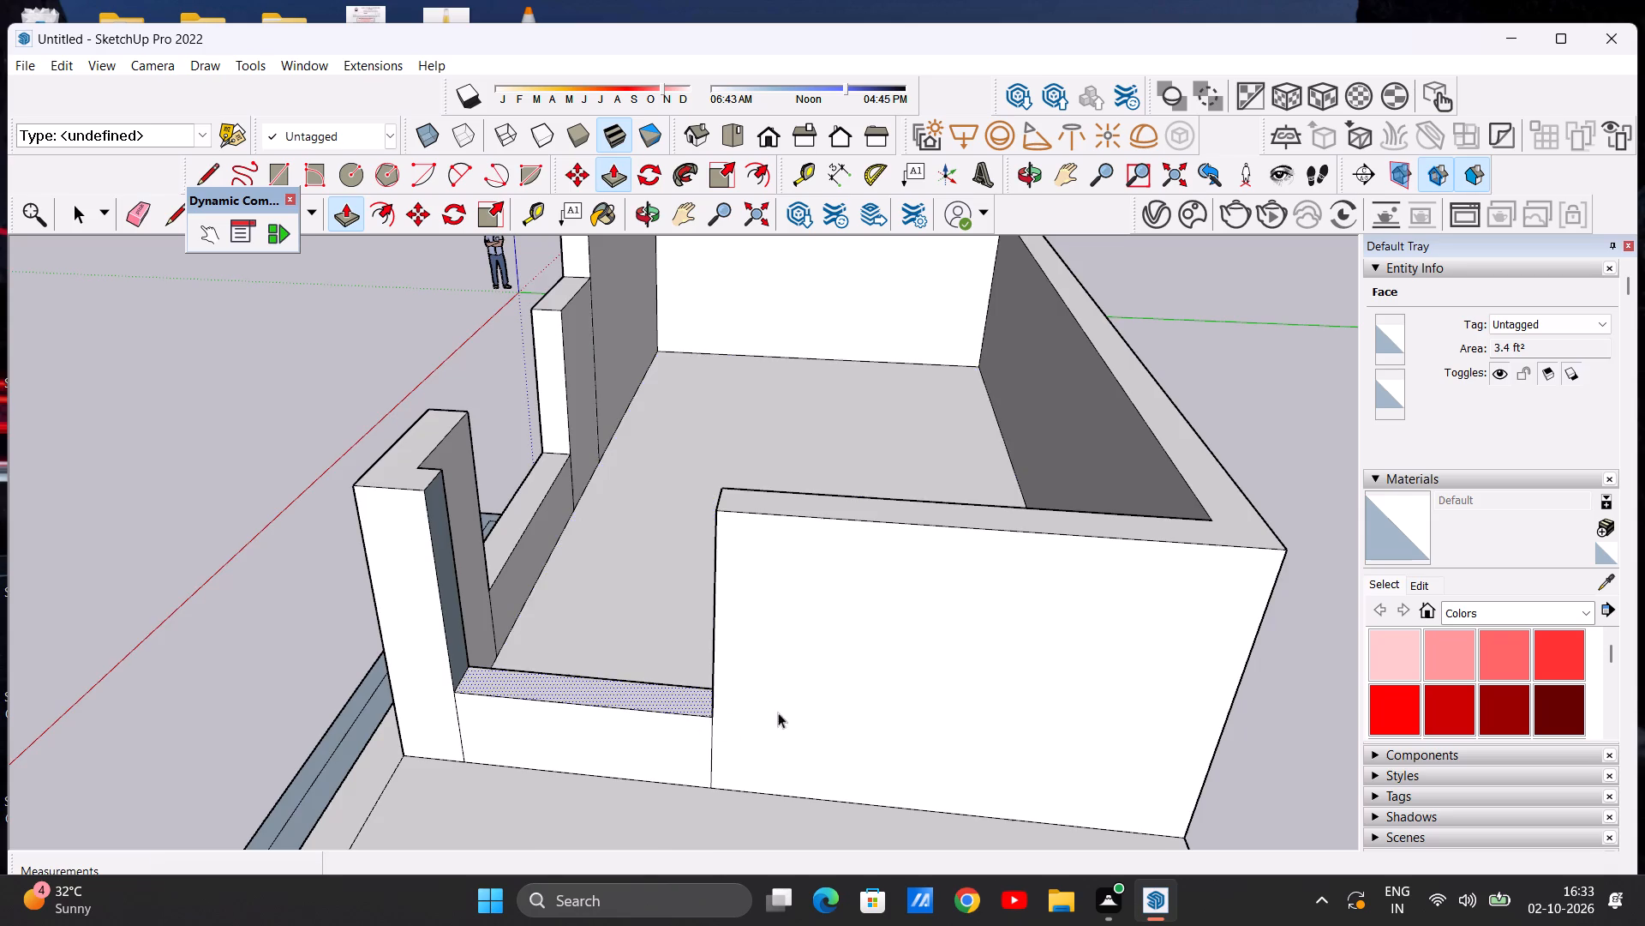
scroll(778, 713, "down", 4)
middle_click_drag(613, 695, 959, 627)
middle_click_drag(877, 647, 212, 687)
scroll(369, 557, "up", 7)
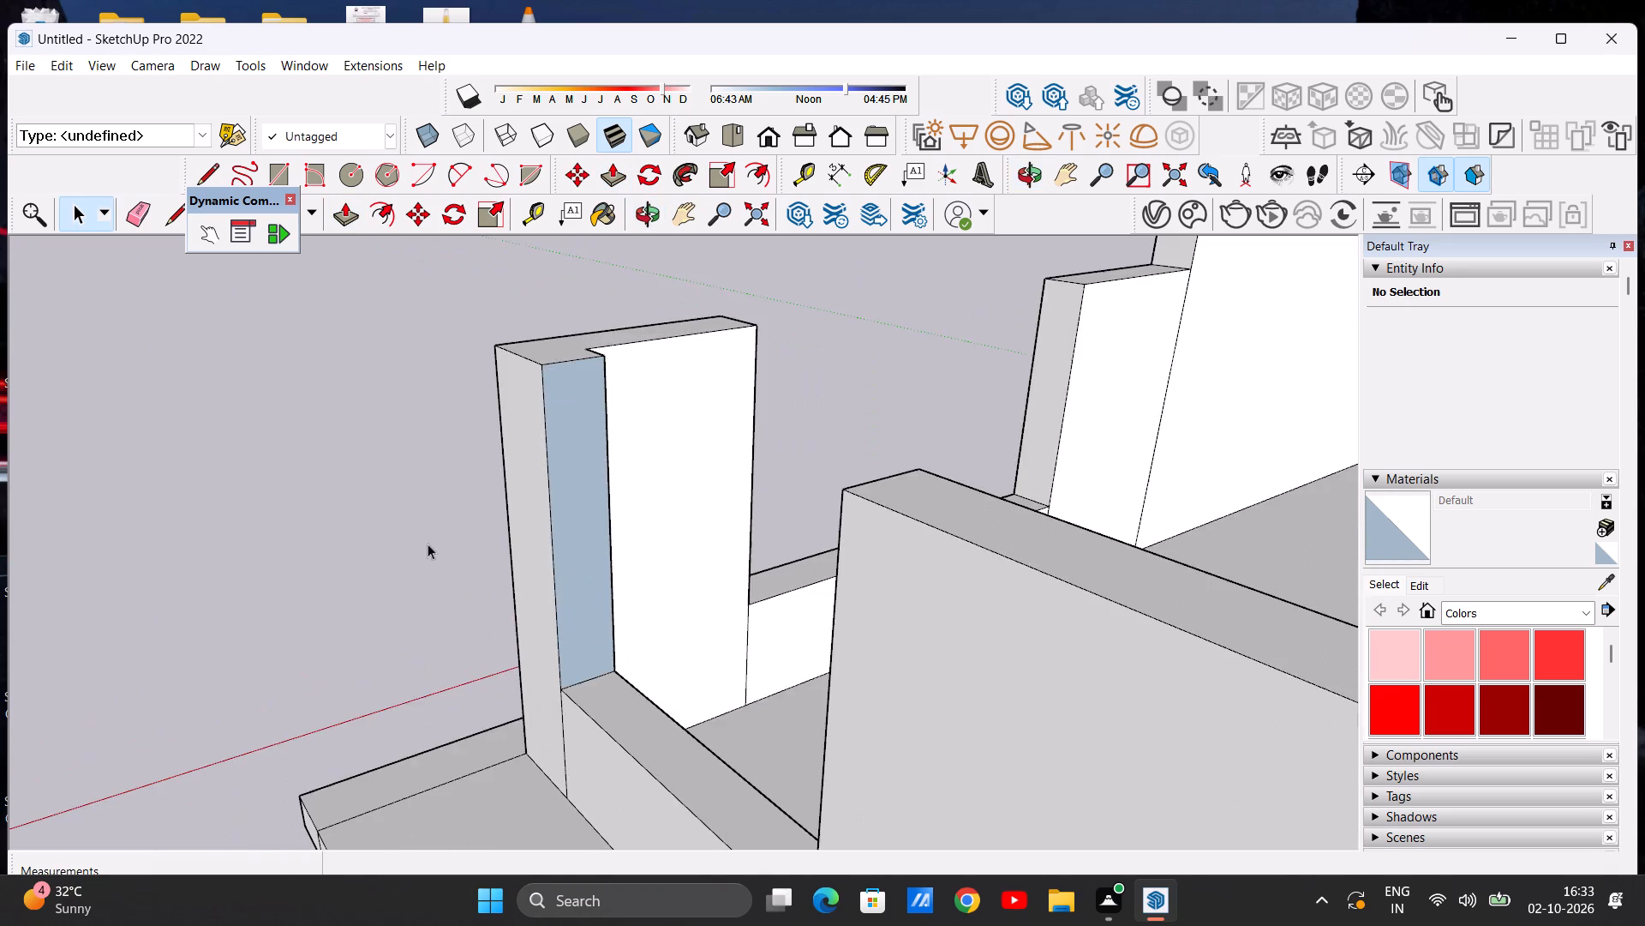
middle_click_drag(522, 602, 479, 670)
scroll(536, 602, "up", 6)
scroll(545, 629, "down", 8)
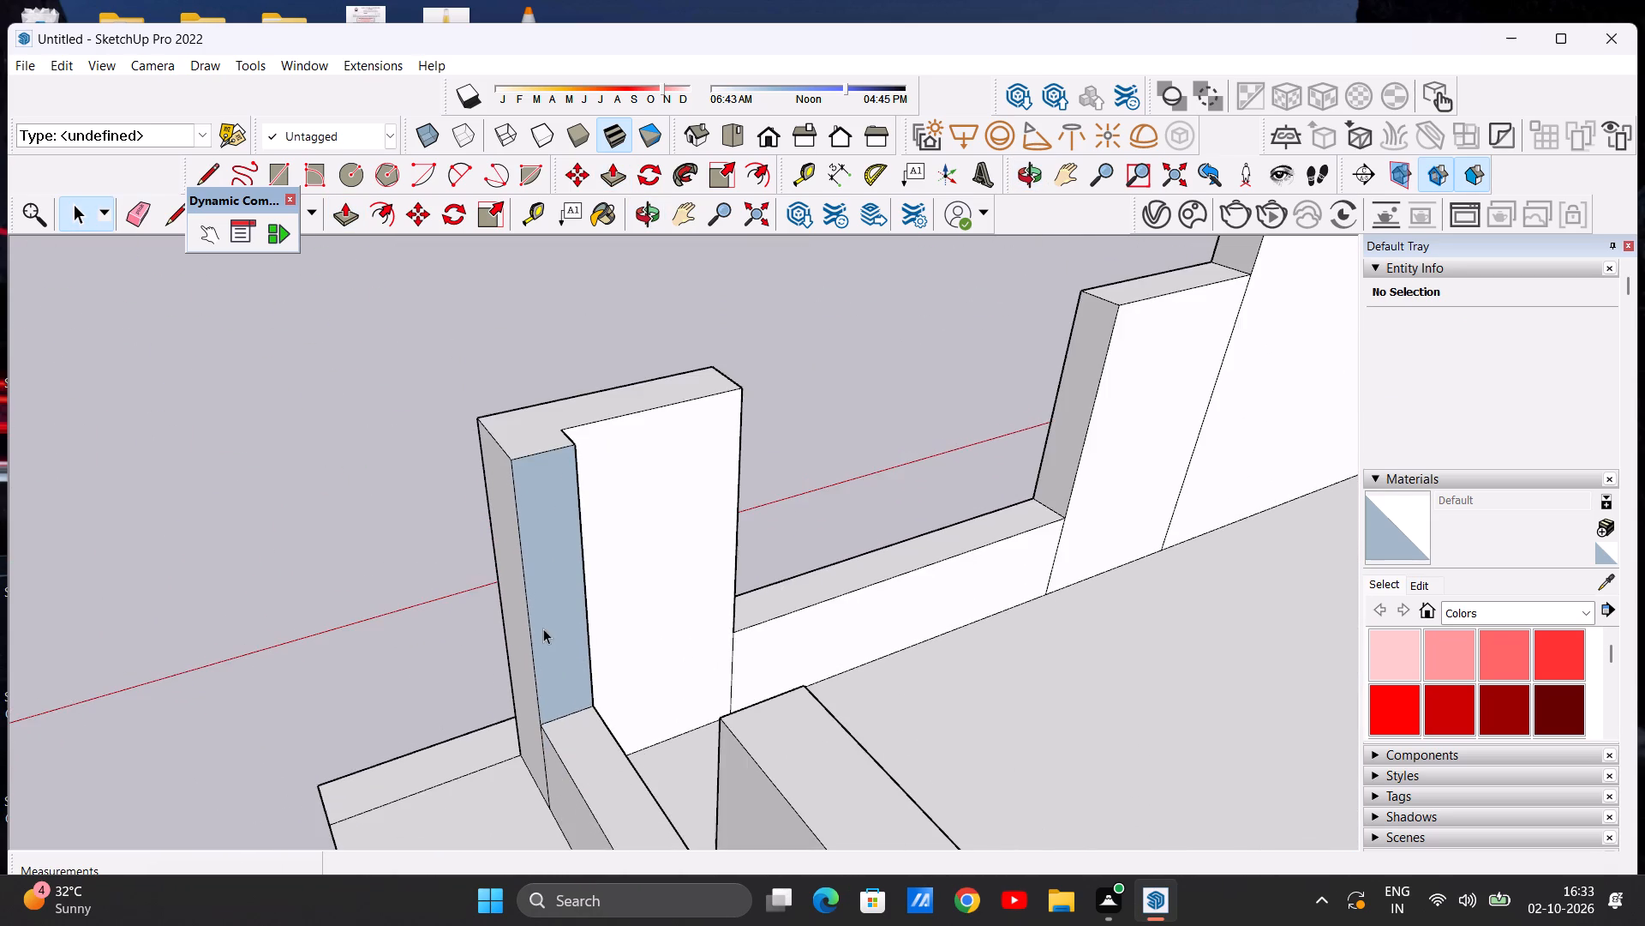
scroll(532, 621, "down", 7)
middle_click_drag(509, 640, 803, 613)
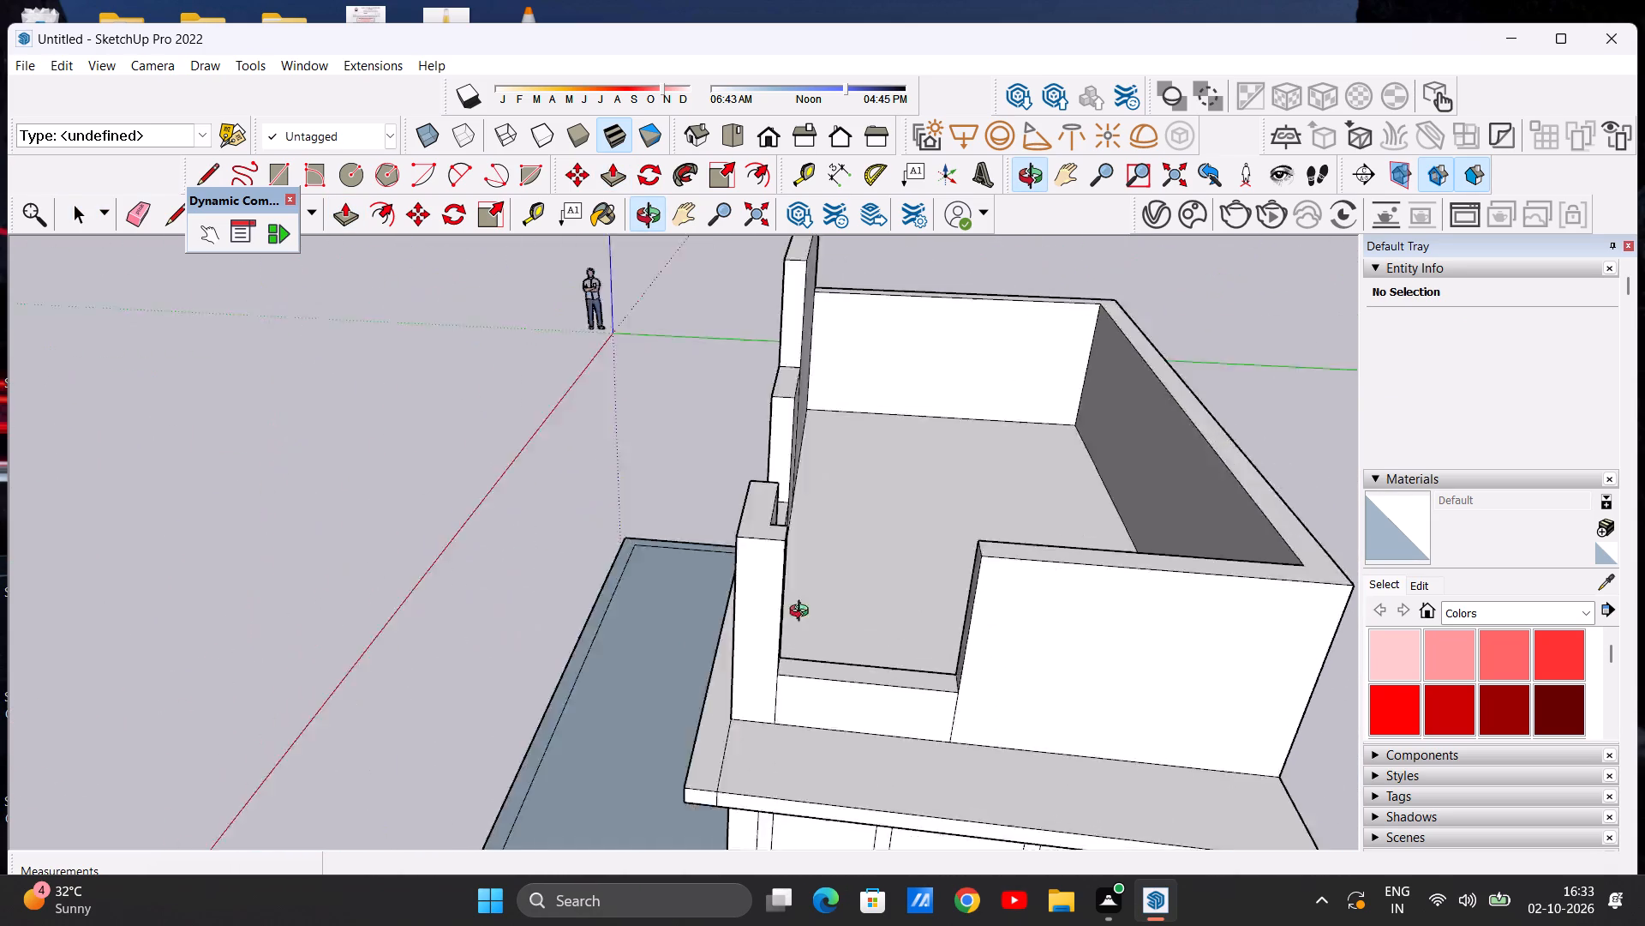
middle_click_drag(803, 613, 513, 616)
scroll(560, 631, "up", 13)
scroll(616, 701, "down", 7)
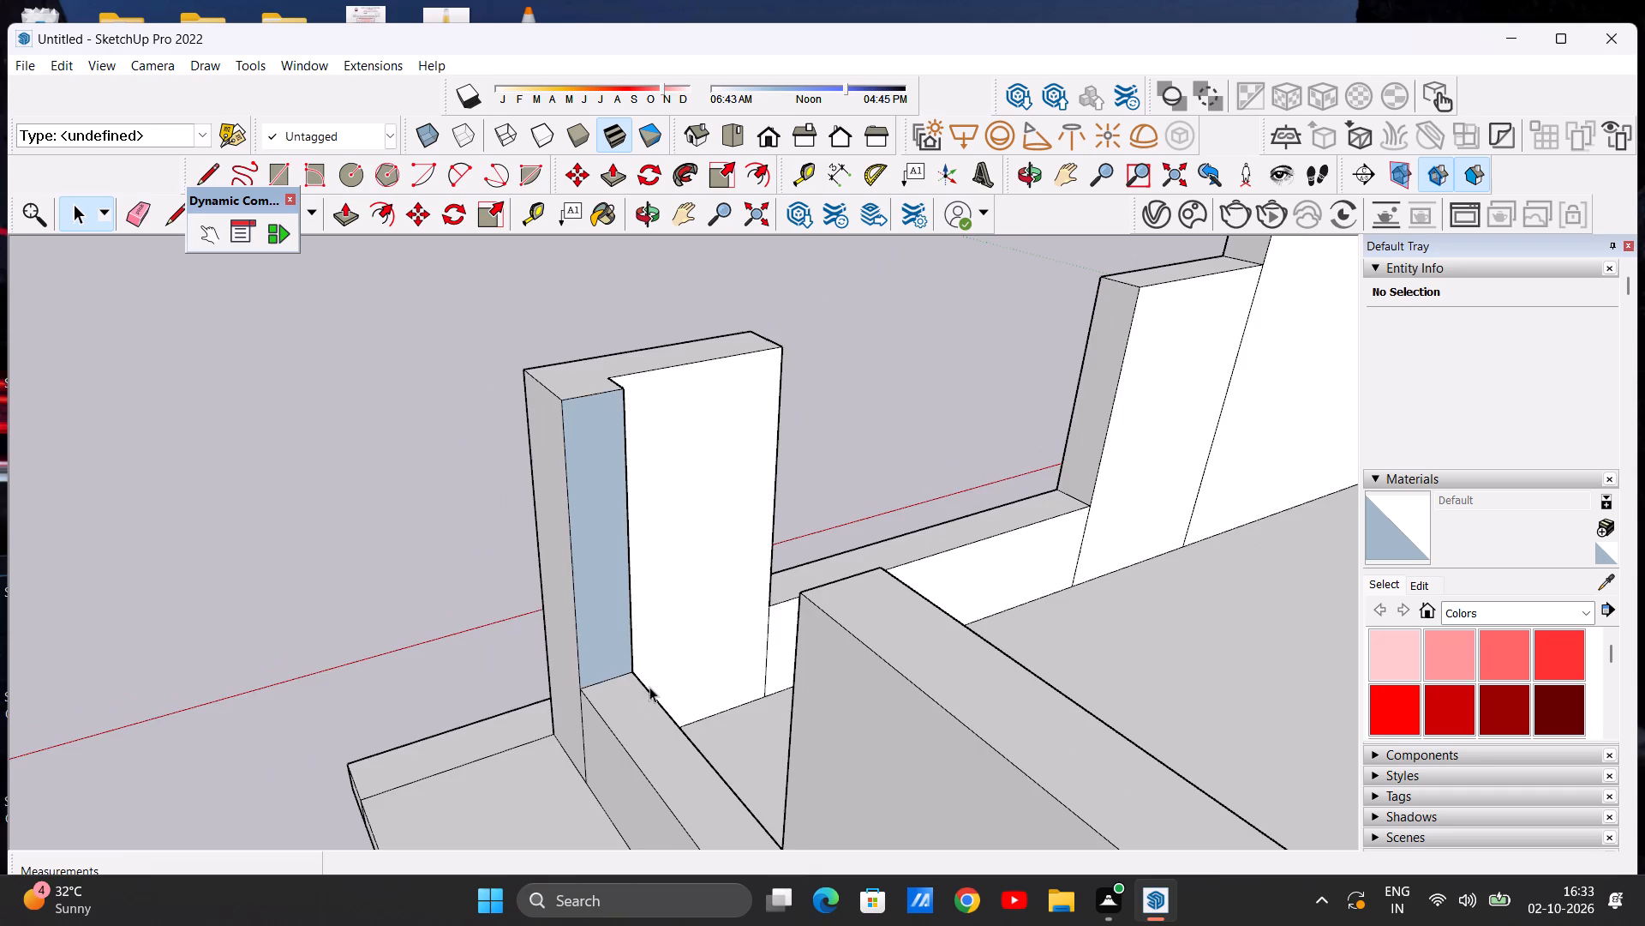
scroll(649, 687, "down", 11)
scroll(605, 563, "up", 20)
scroll(605, 563, "up", 11)
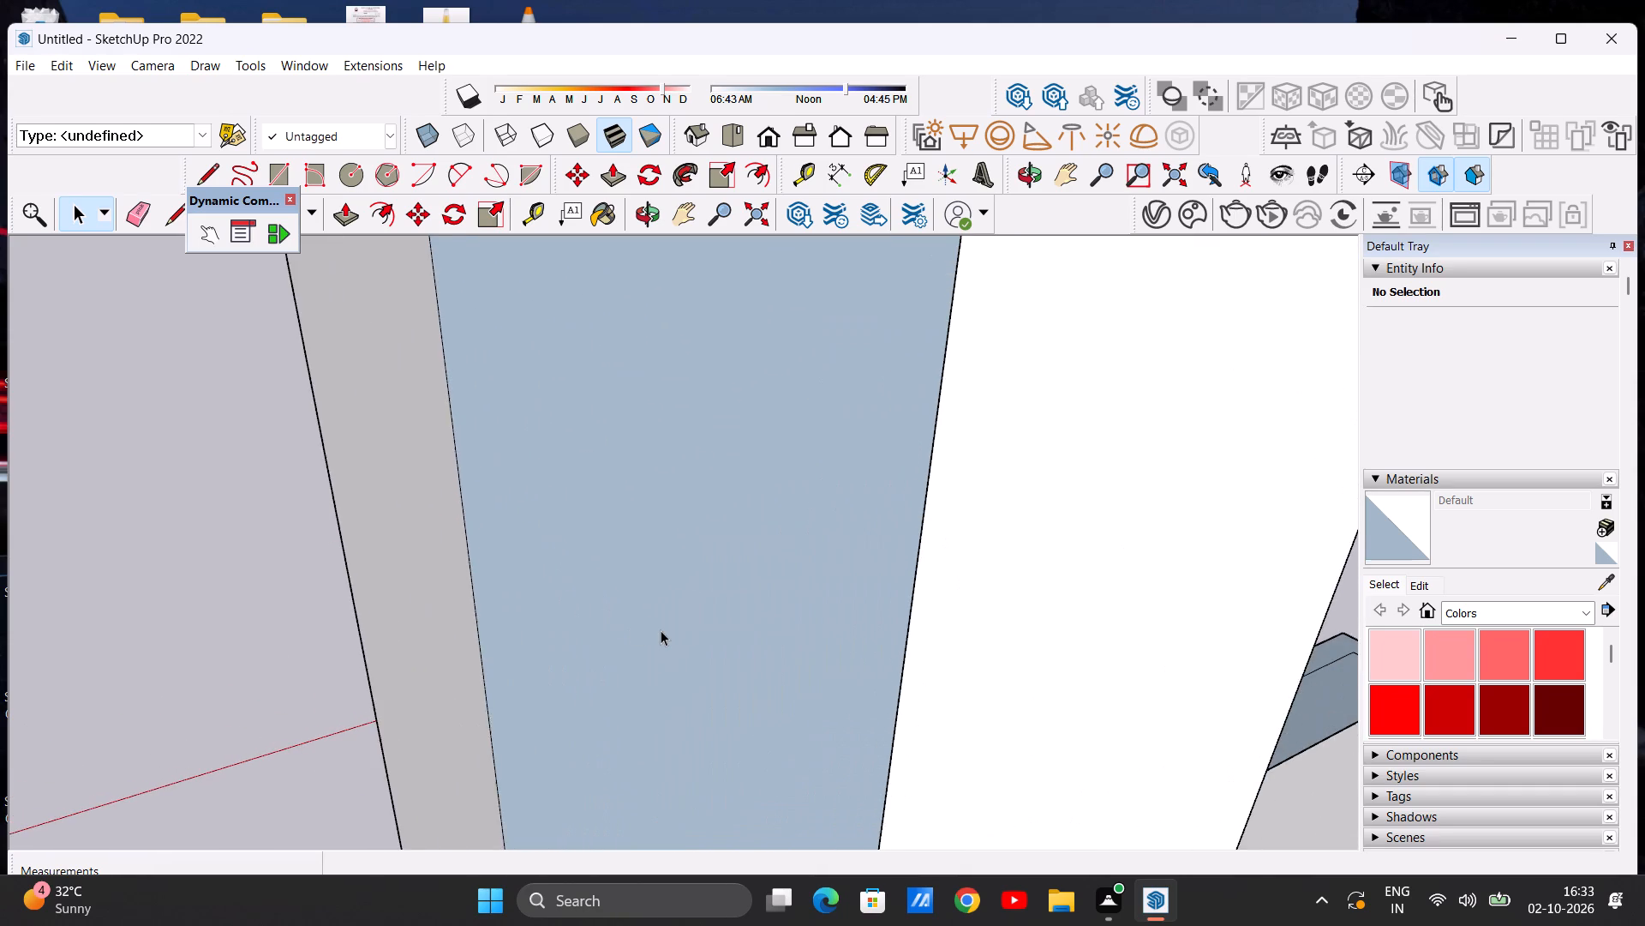
scroll(659, 638, "down", 20)
scroll(659, 638, "down", 11)
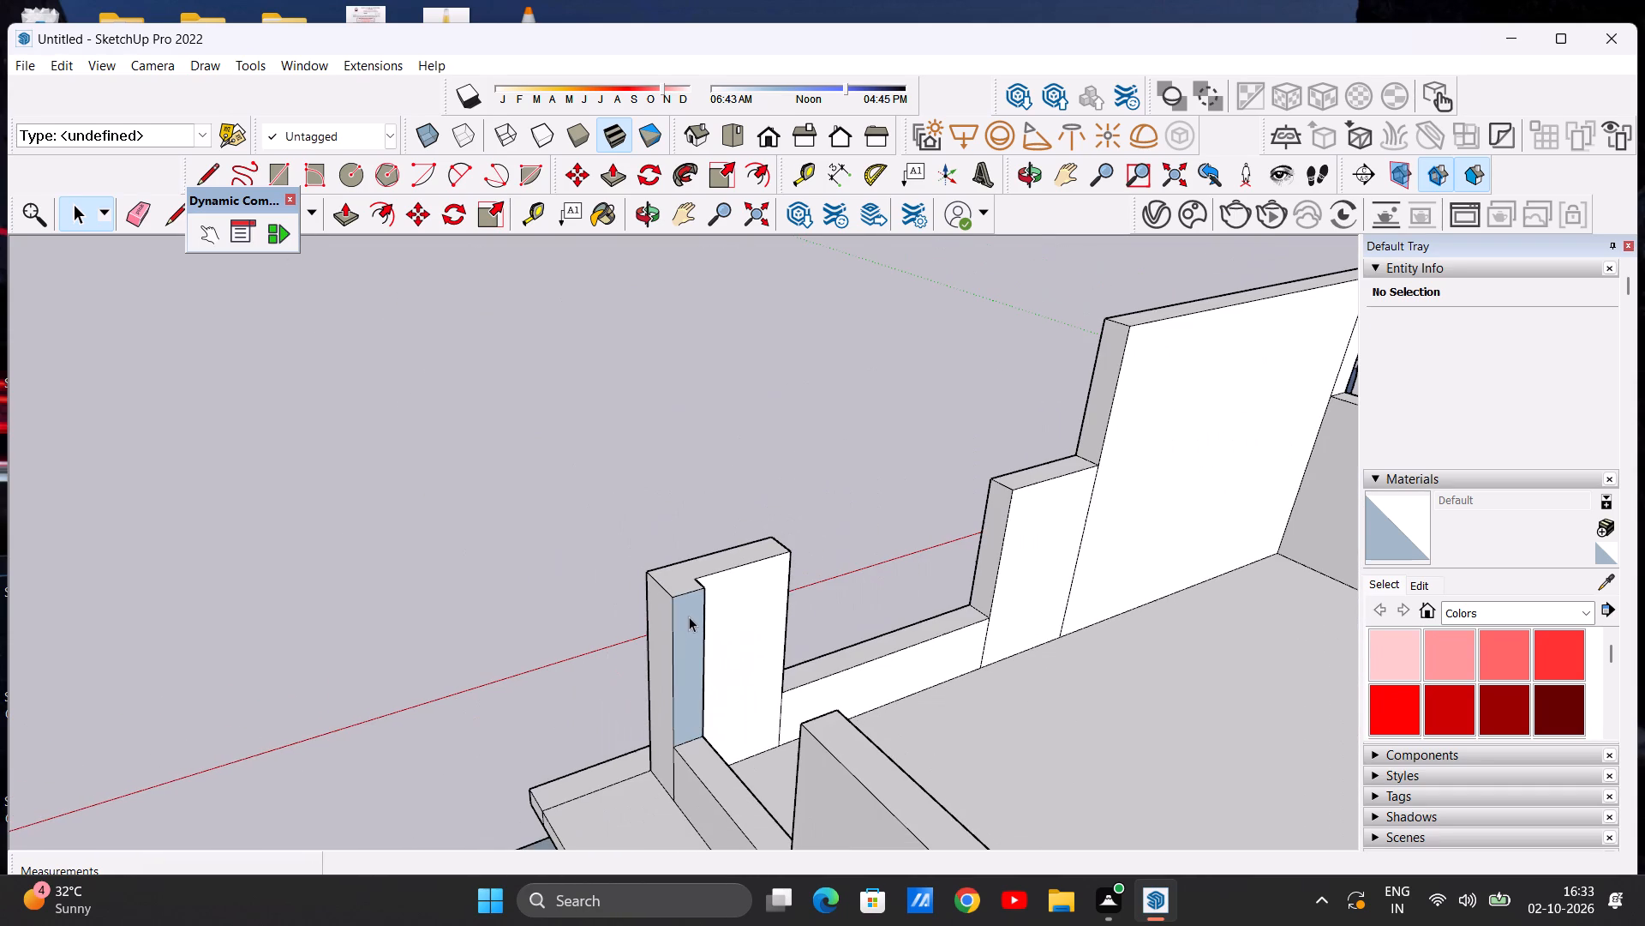
scroll(689, 616, "down", 7)
middle_click_drag(662, 641, 662, 642)
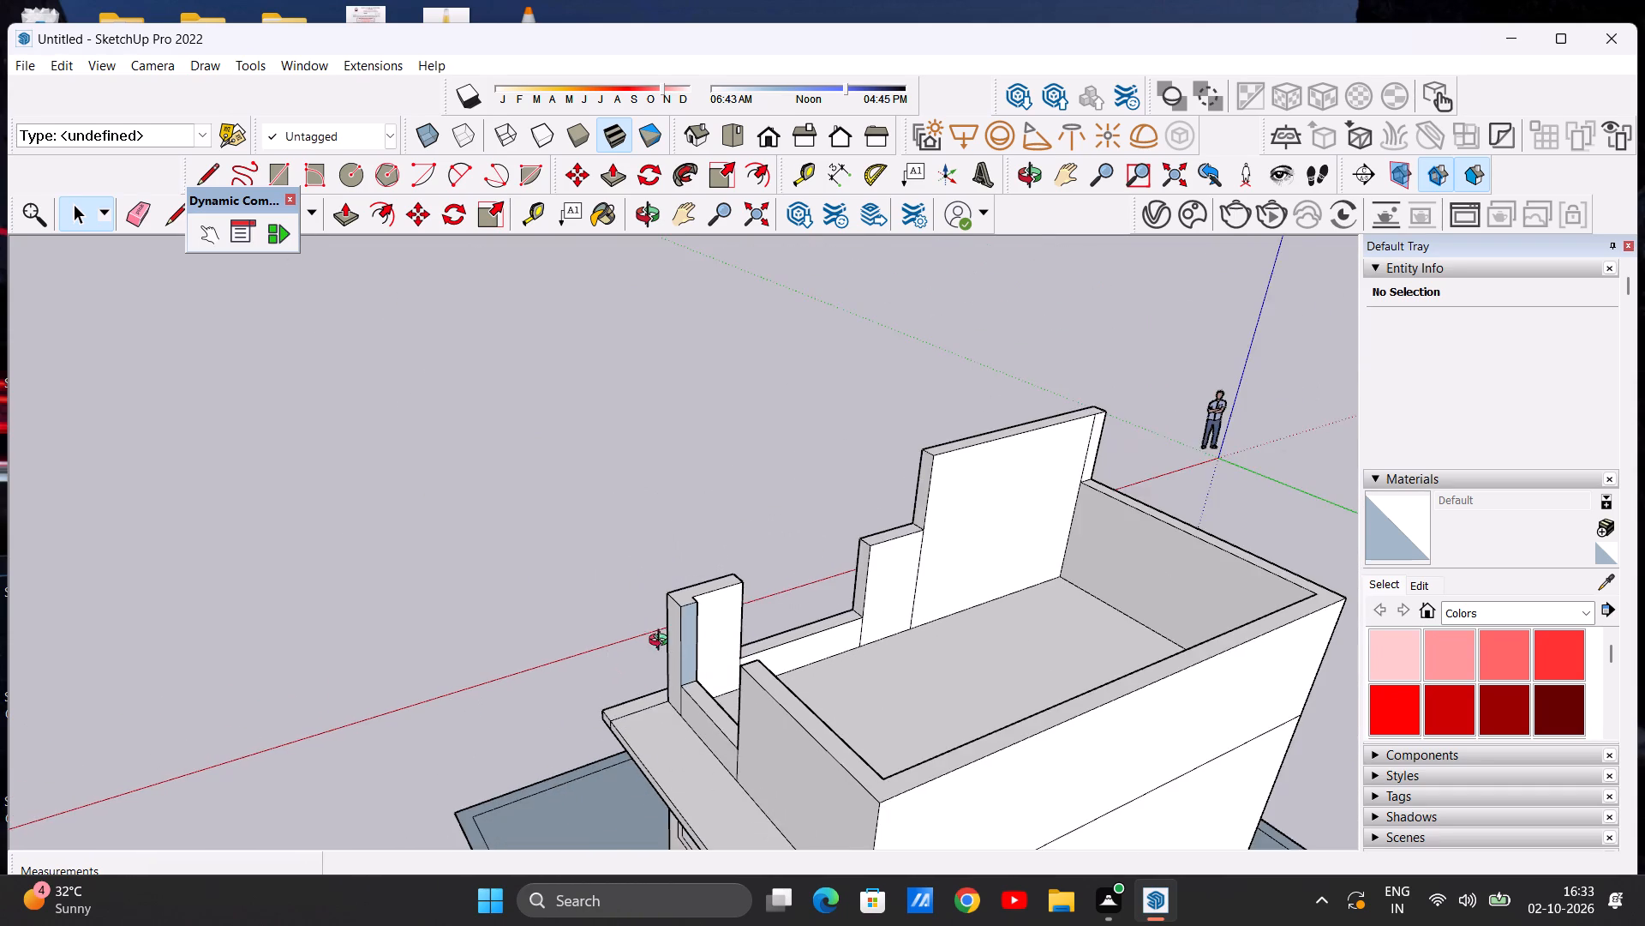
middle_click_drag(662, 642, 867, 602)
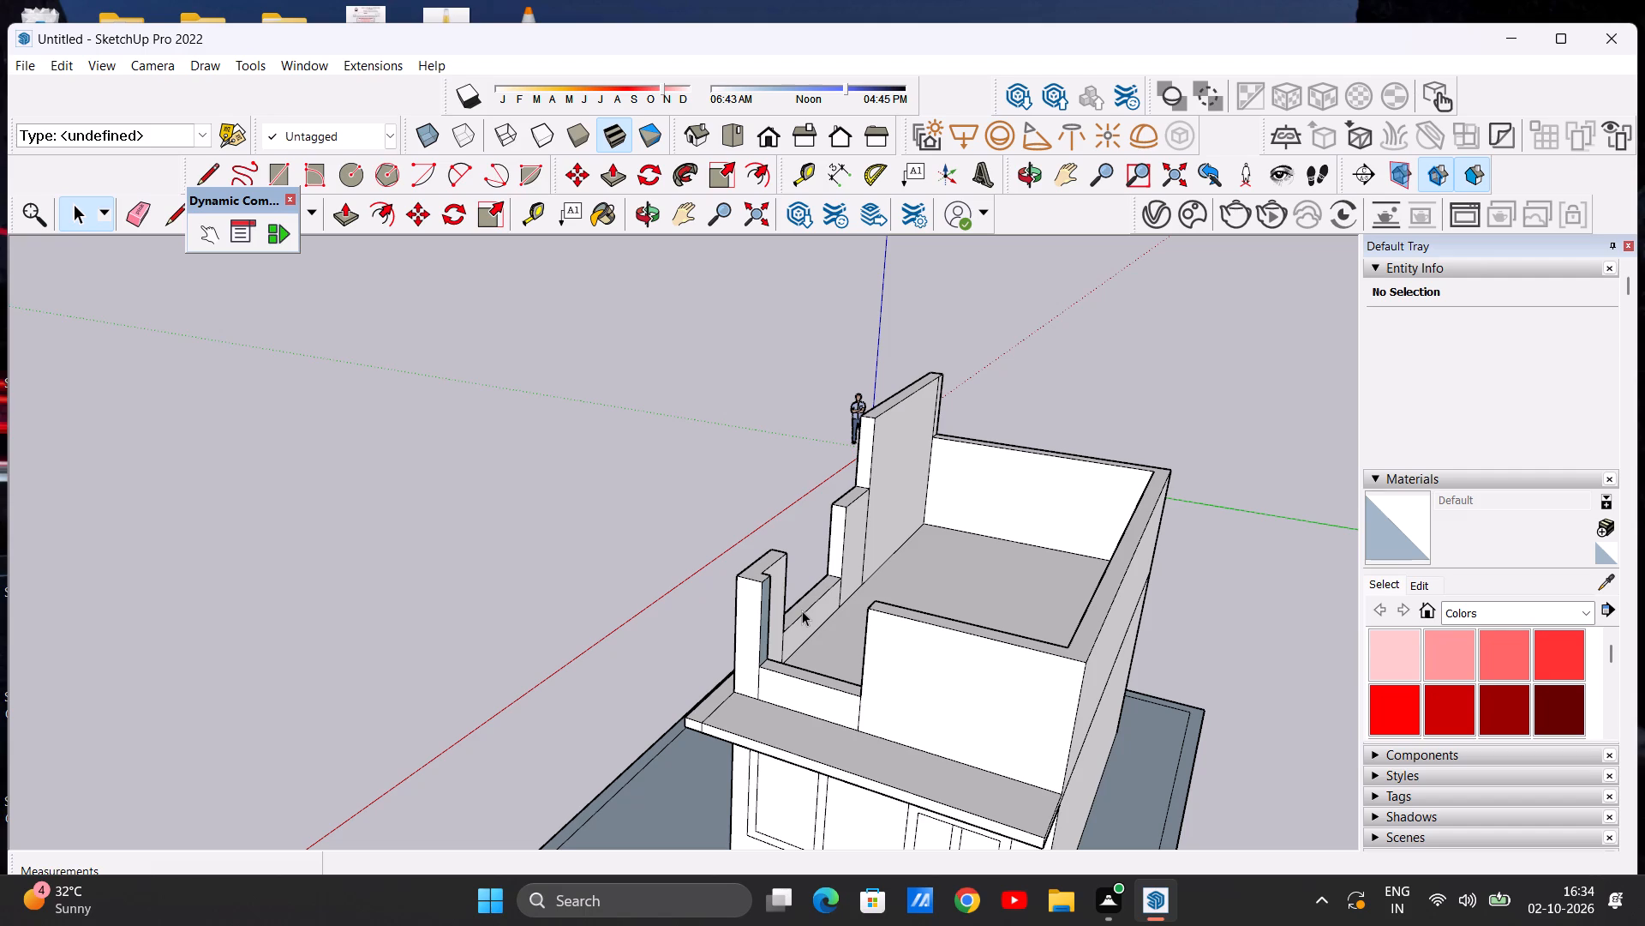
Review the front elevation and the upper front opening with its sill and returns.
scroll(802, 615, "down", 4)
scroll(817, 571, "up", 7)
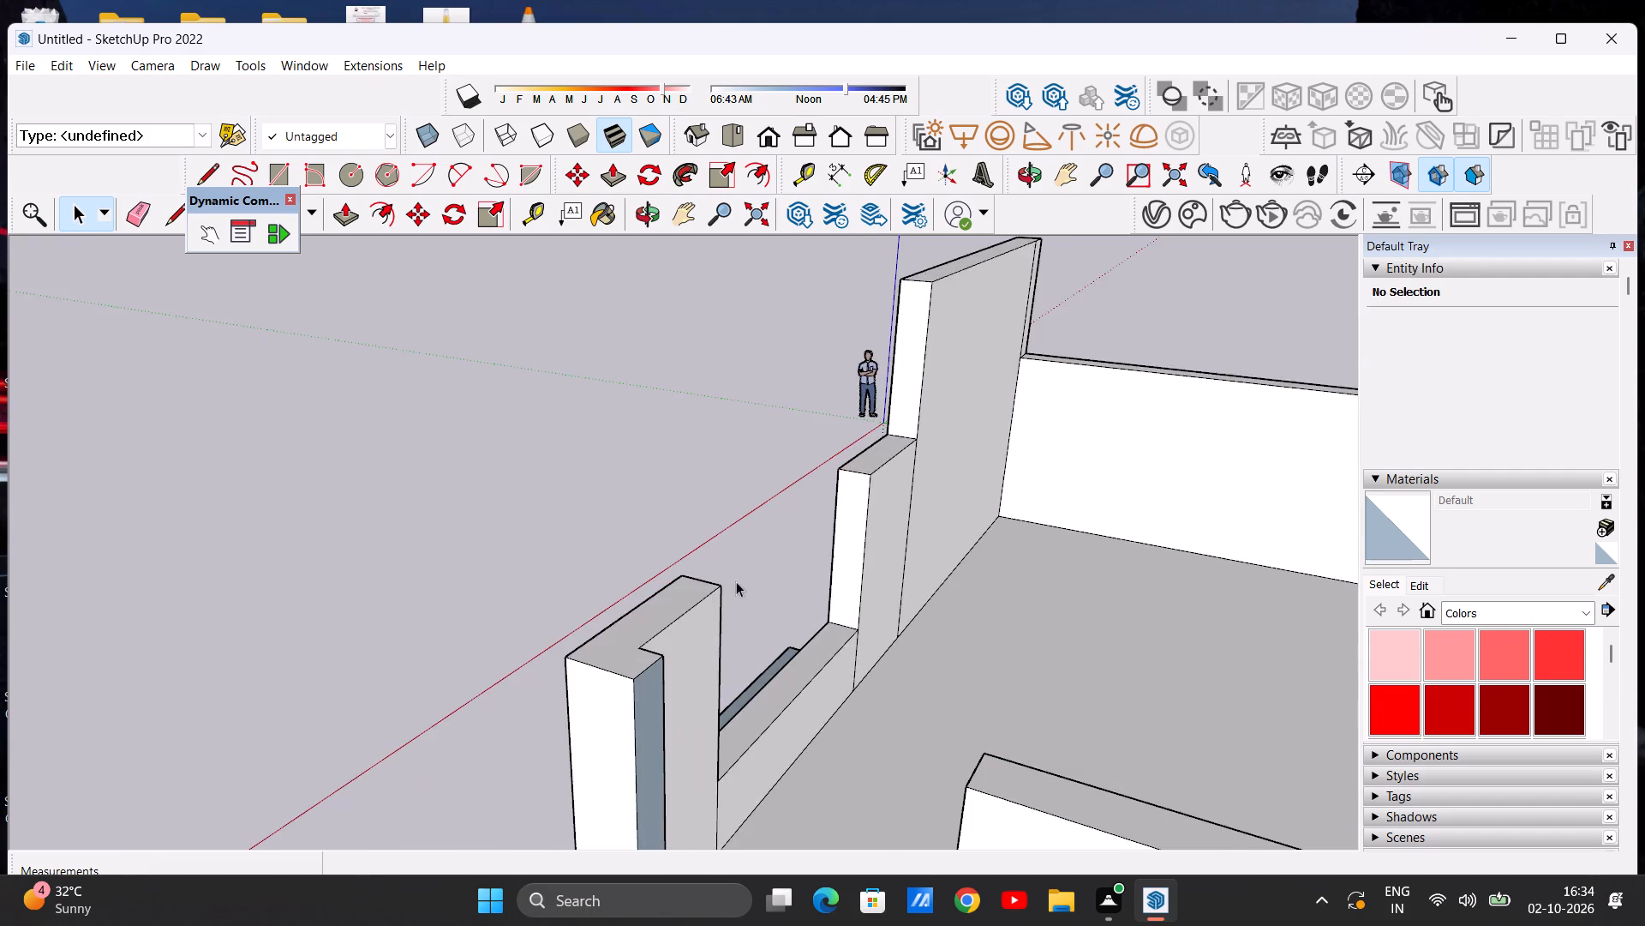
middle_click_drag(676, 589, 981, 590)
scroll(907, 592, "down", 5)
middle_click_drag(728, 592, 1119, 538)
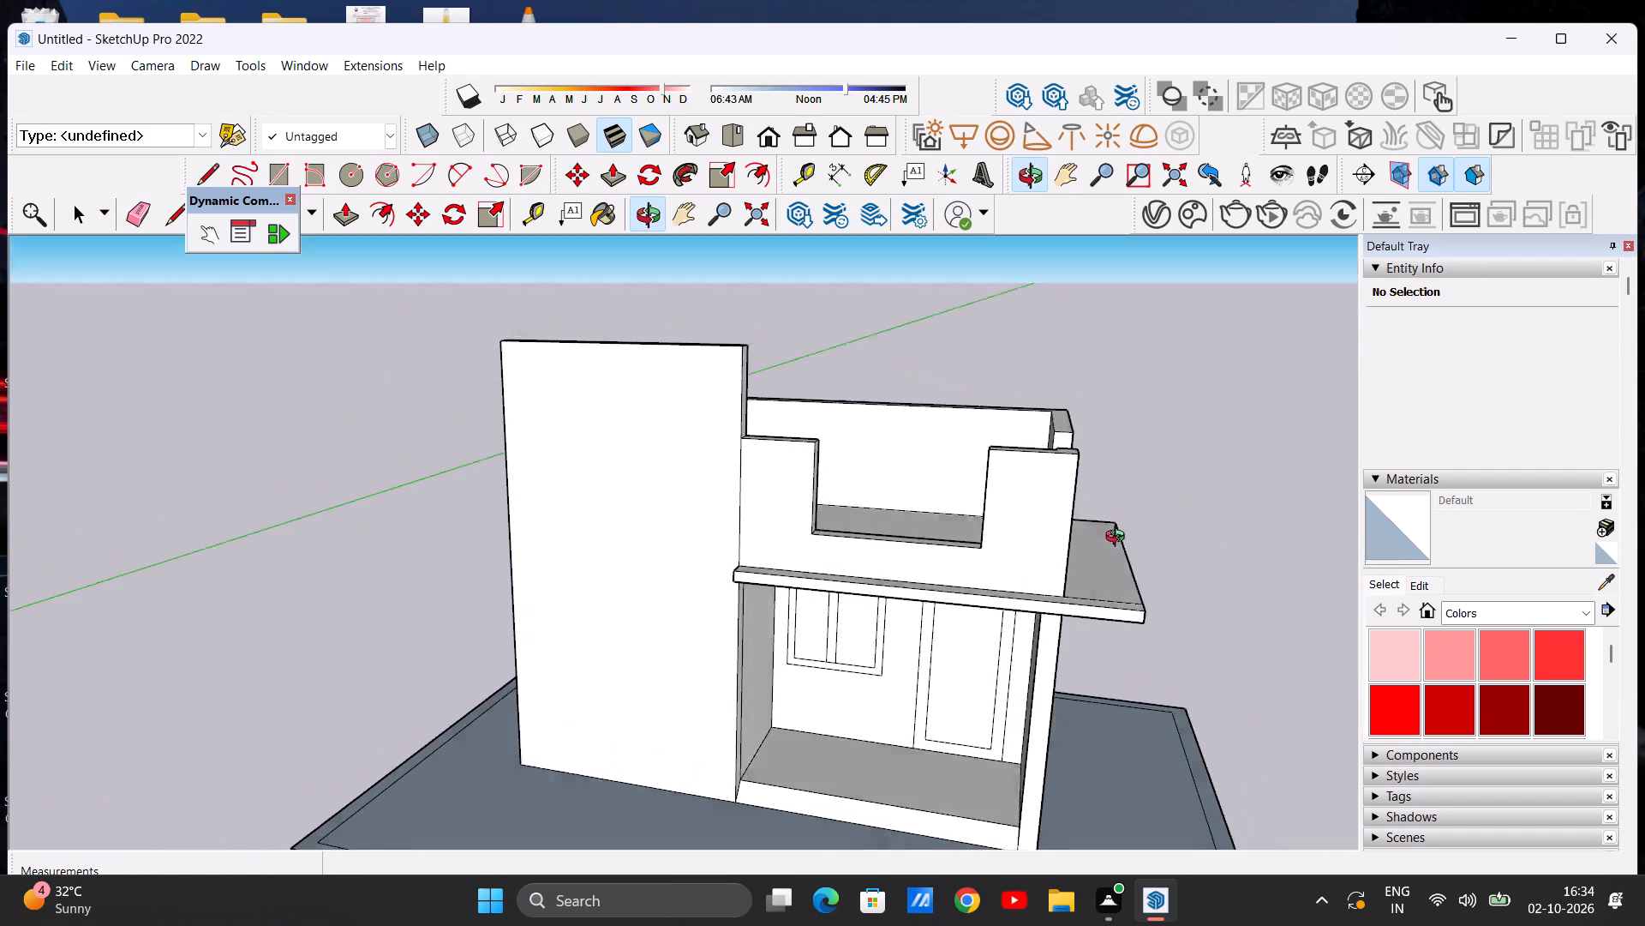
middle_click_drag(1119, 538, 1128, 524)
scroll(846, 625, "down", 3)
middle_click_drag(860, 651, 921, 596)
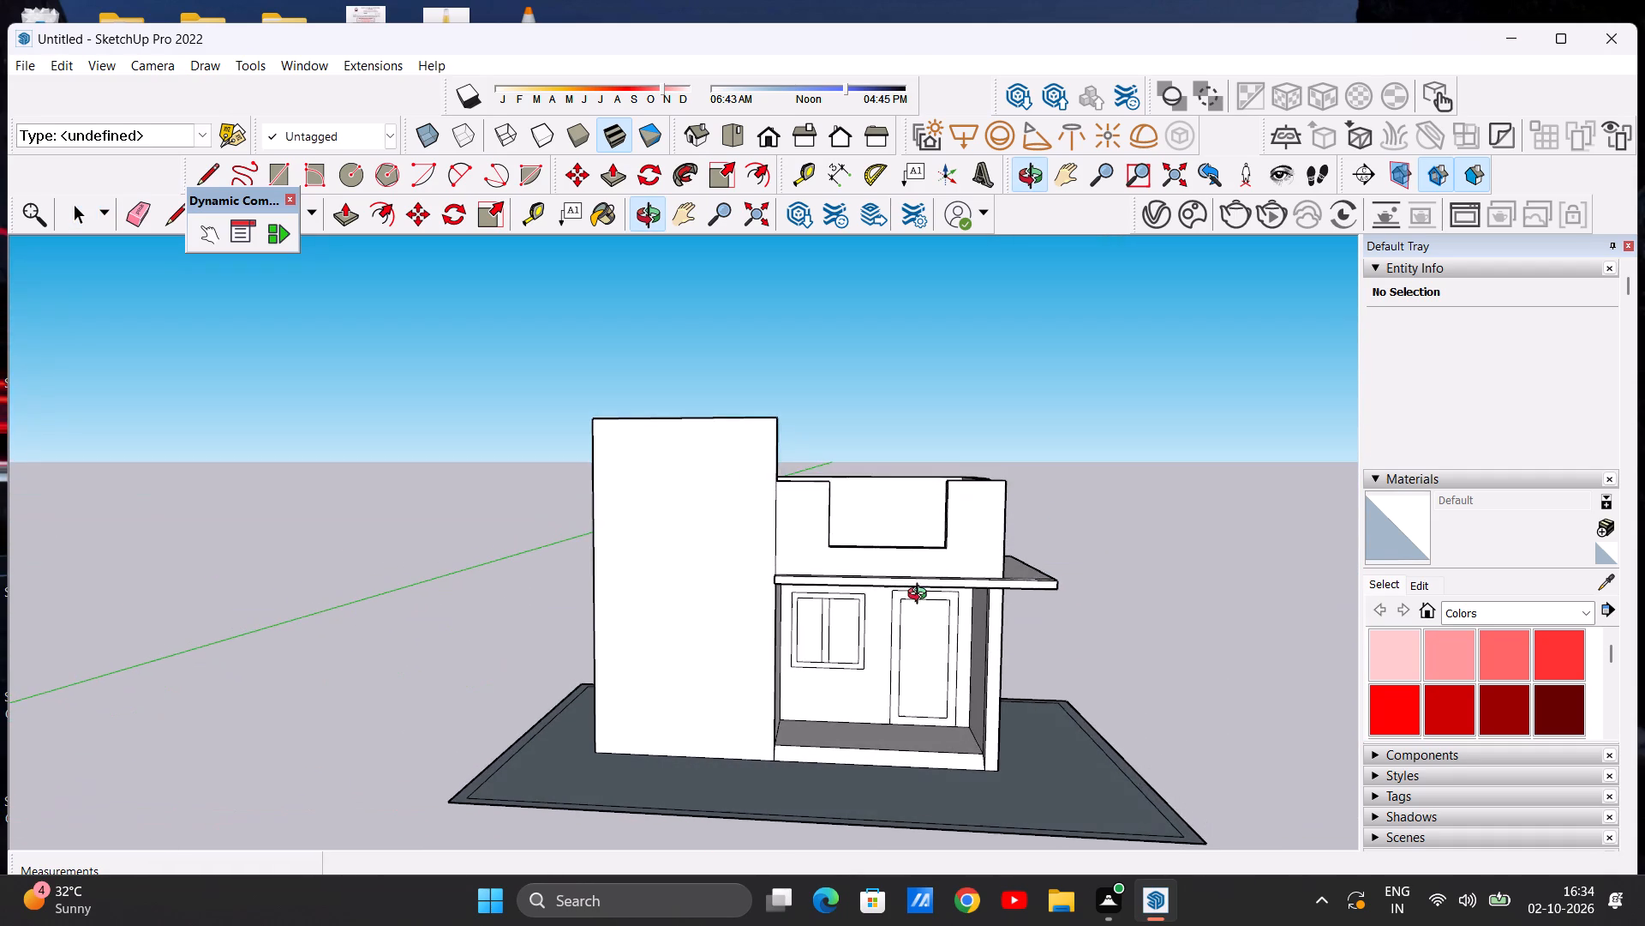
middle_click_drag(921, 596, 901, 622)
scroll(903, 546, "up", 5)
scroll(891, 564, "down", 3)
middle_click_drag(858, 524, 877, 526)
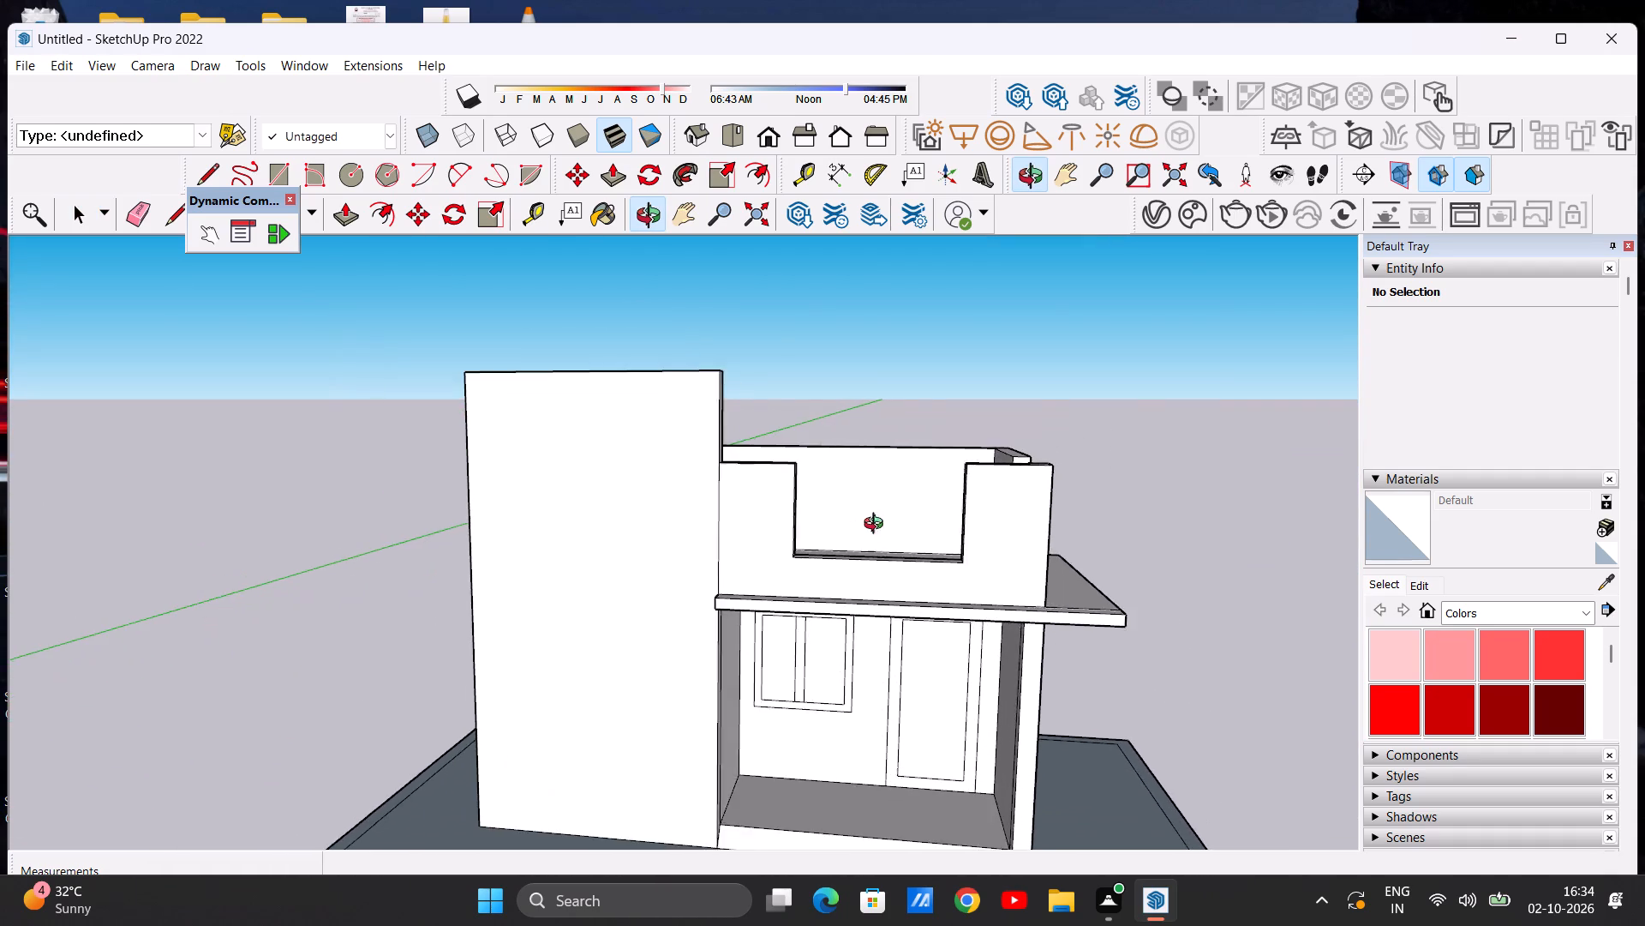
middle_click_drag(877, 526, 1028, 550)
scroll(969, 469, "up", 8)
middle_click_drag(861, 544, 986, 671)
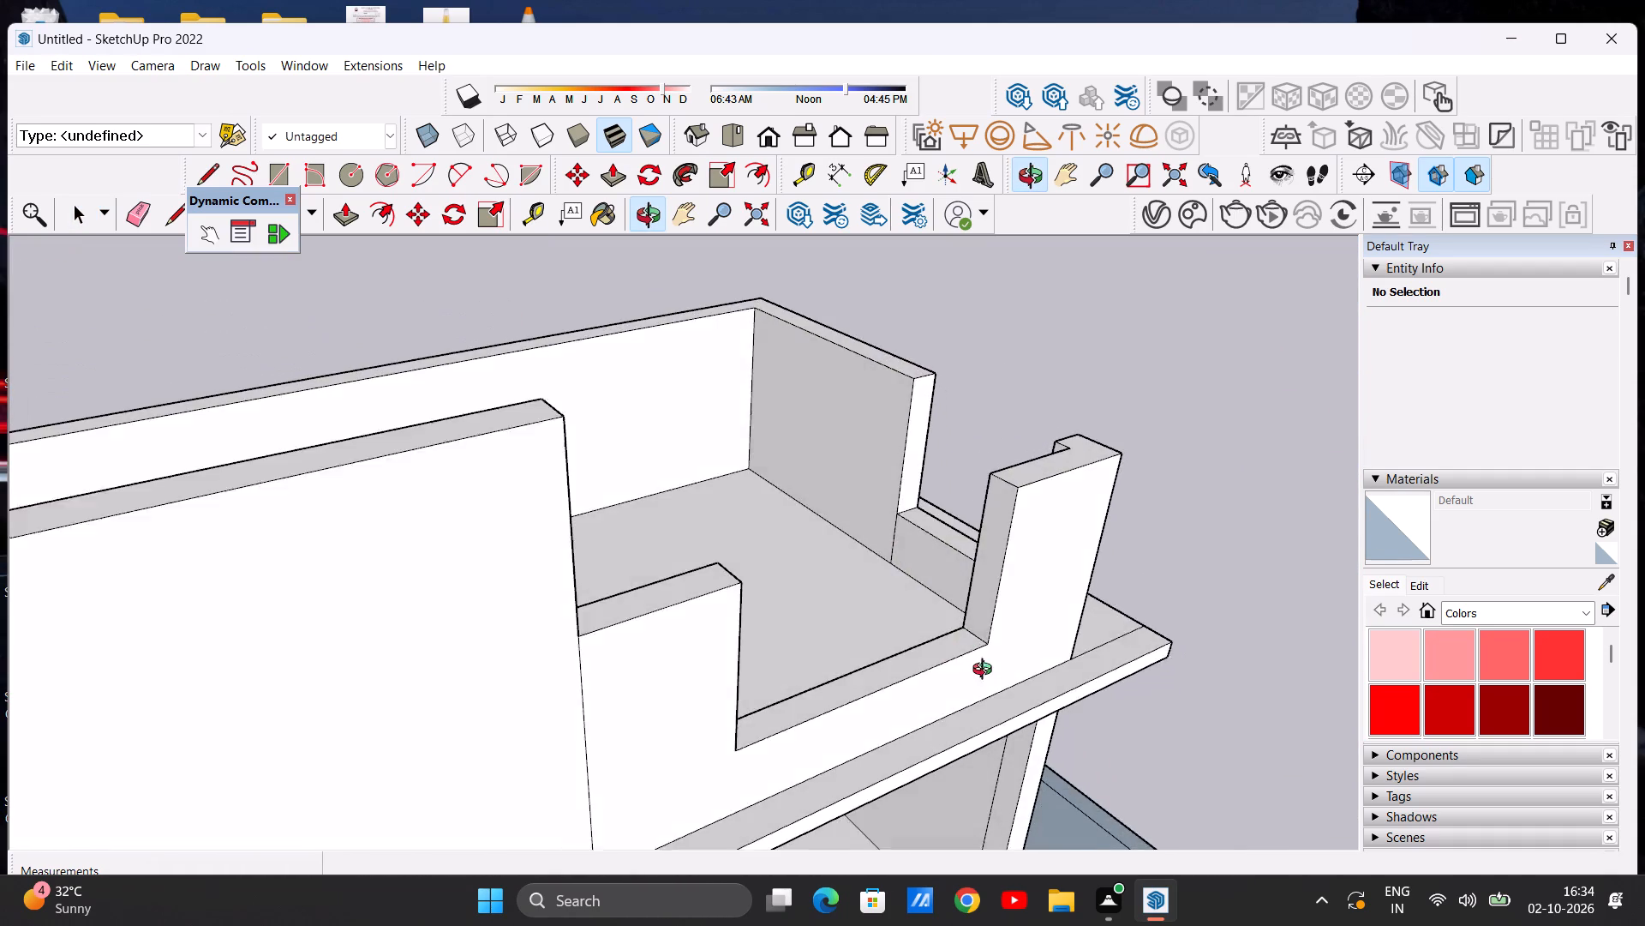
Draw a small circle of about 1 1/8" radius near the top of the front opening's jamb beside the corner.
middle_click_drag(986, 671, 986, 631)
scroll(1004, 512, "up", 5)
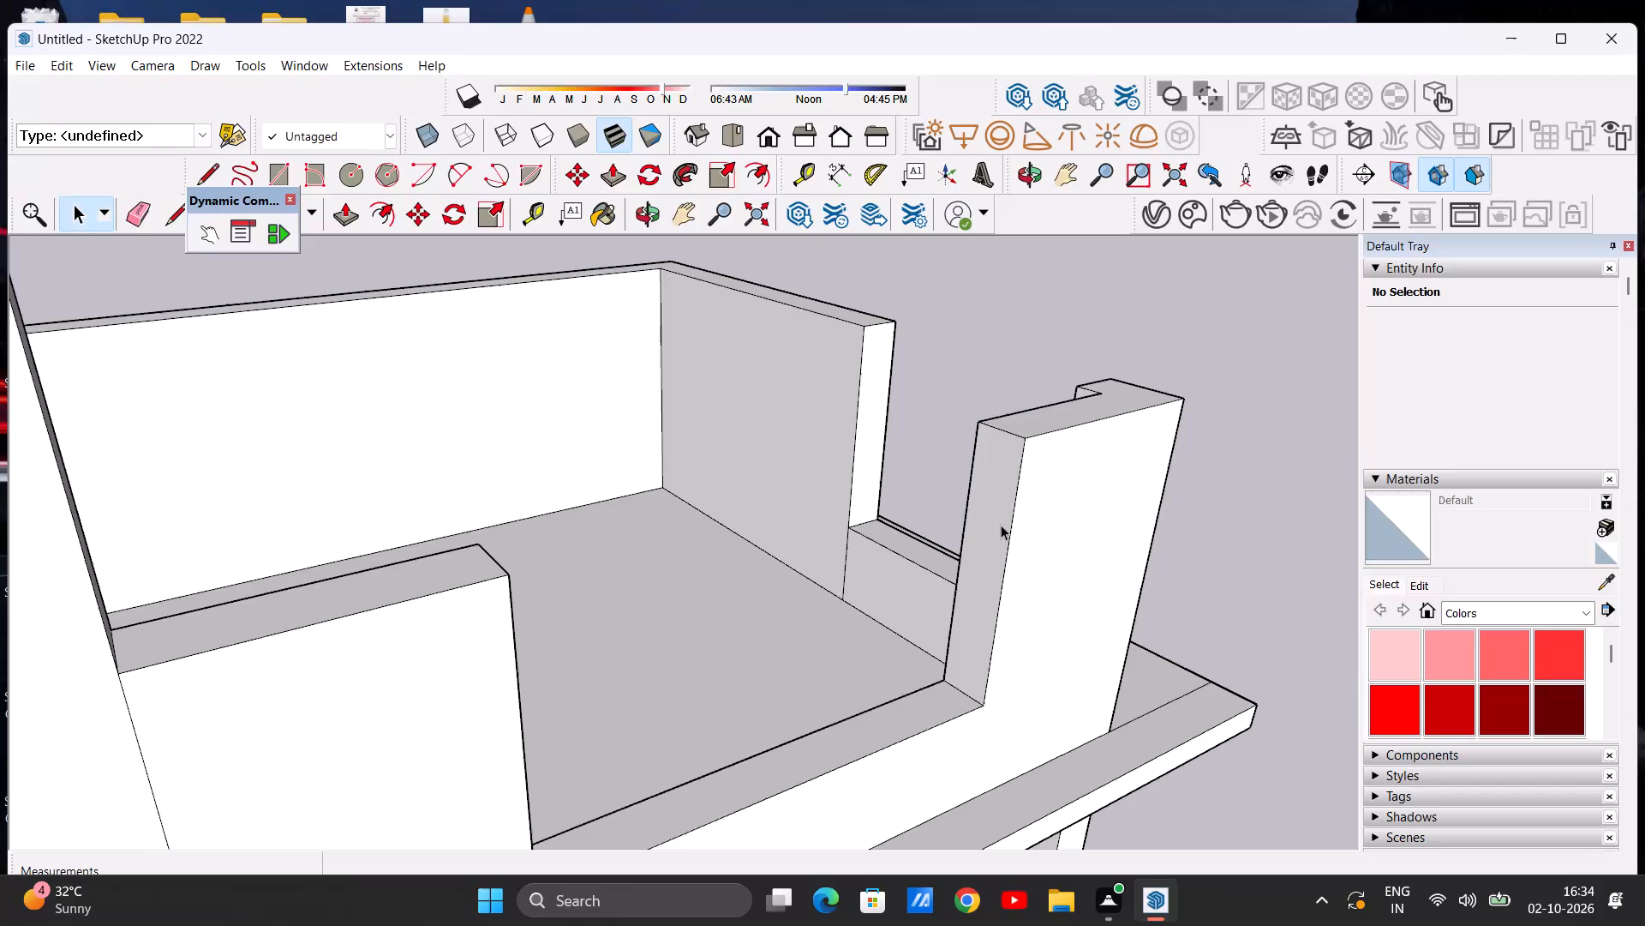
scroll(938, 529, "down", 2)
middle_click_drag(898, 538, 1014, 511)
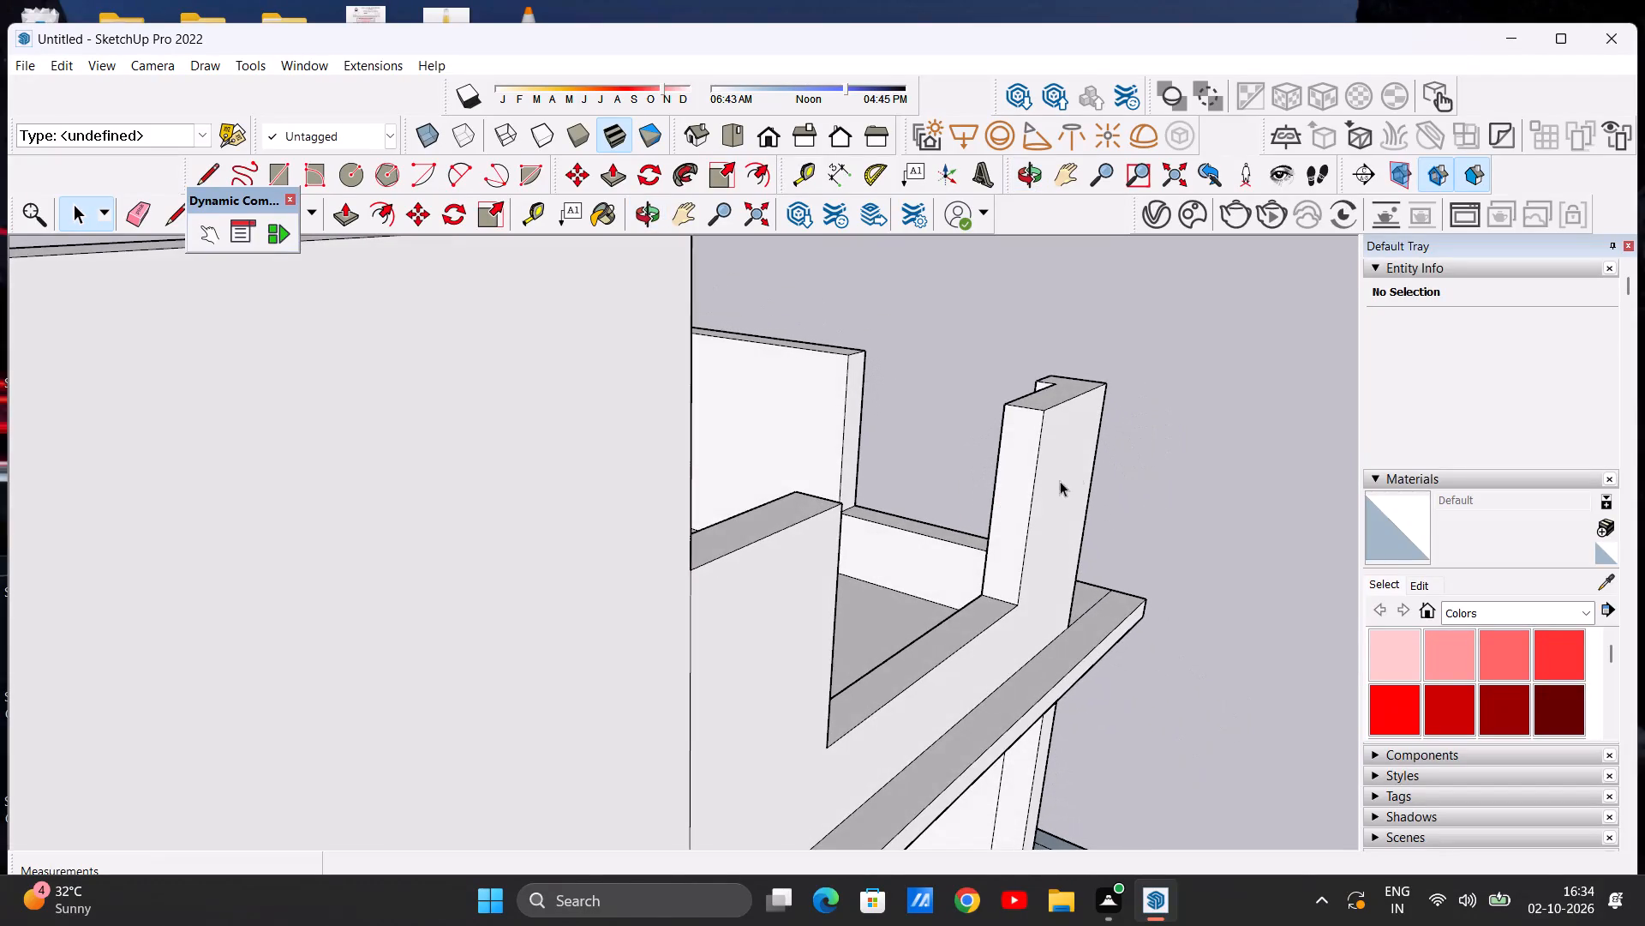
scroll(1049, 433, "up", 2)
middle_click_drag(961, 460, 1005, 400)
scroll(1003, 462, "up", 3)
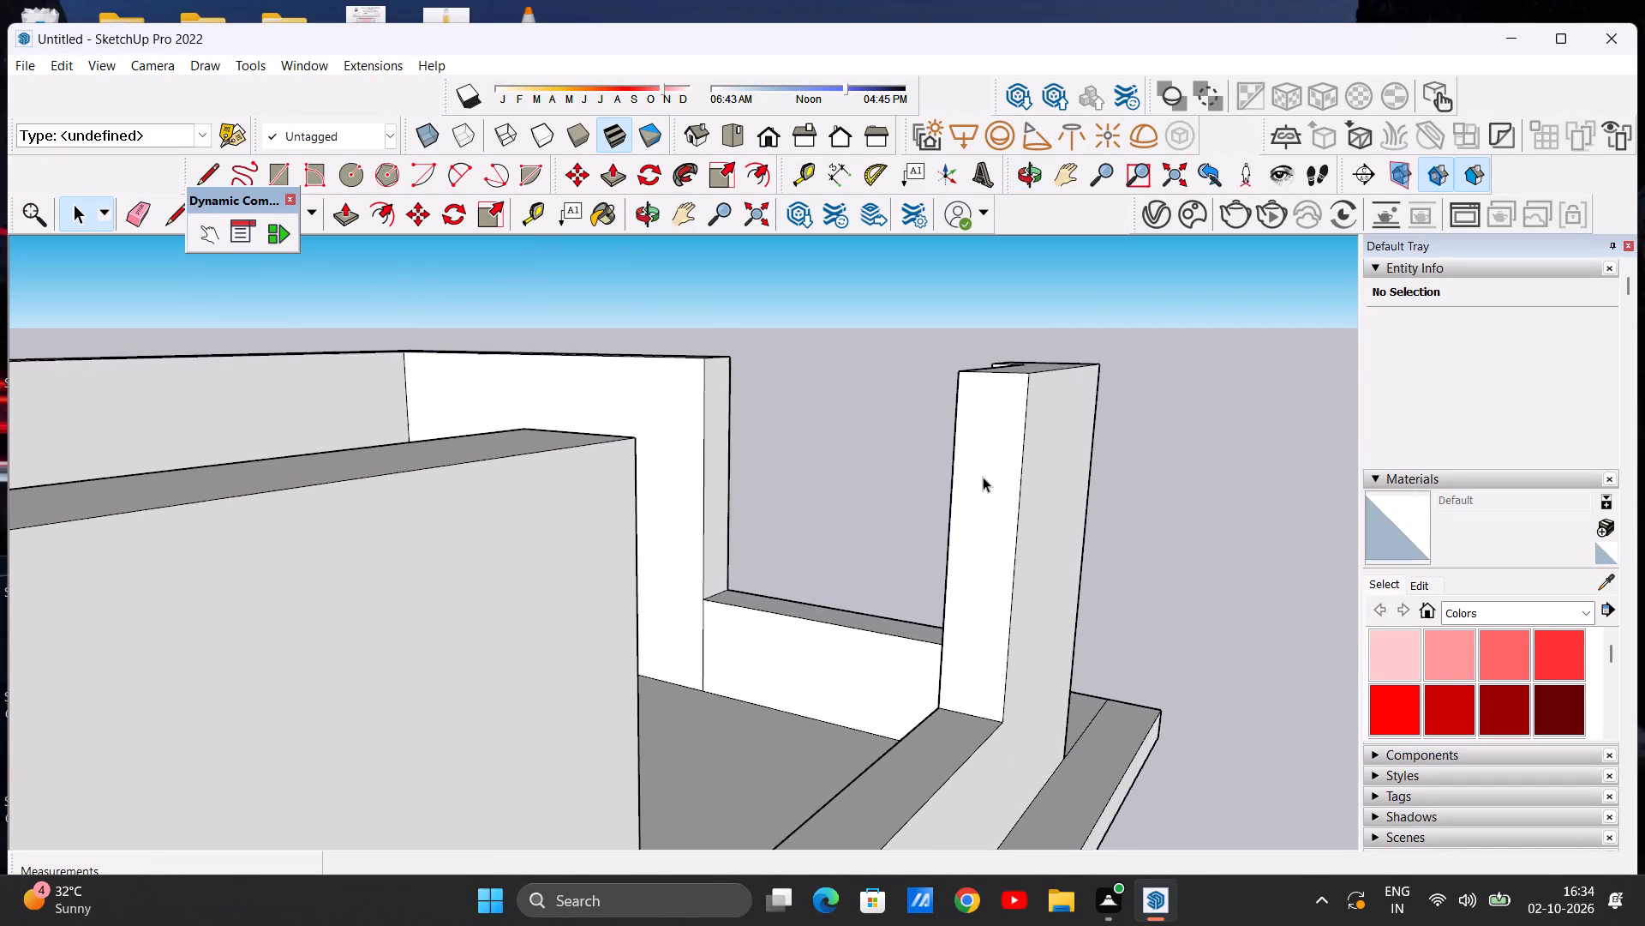
scroll(983, 477, "up", 3)
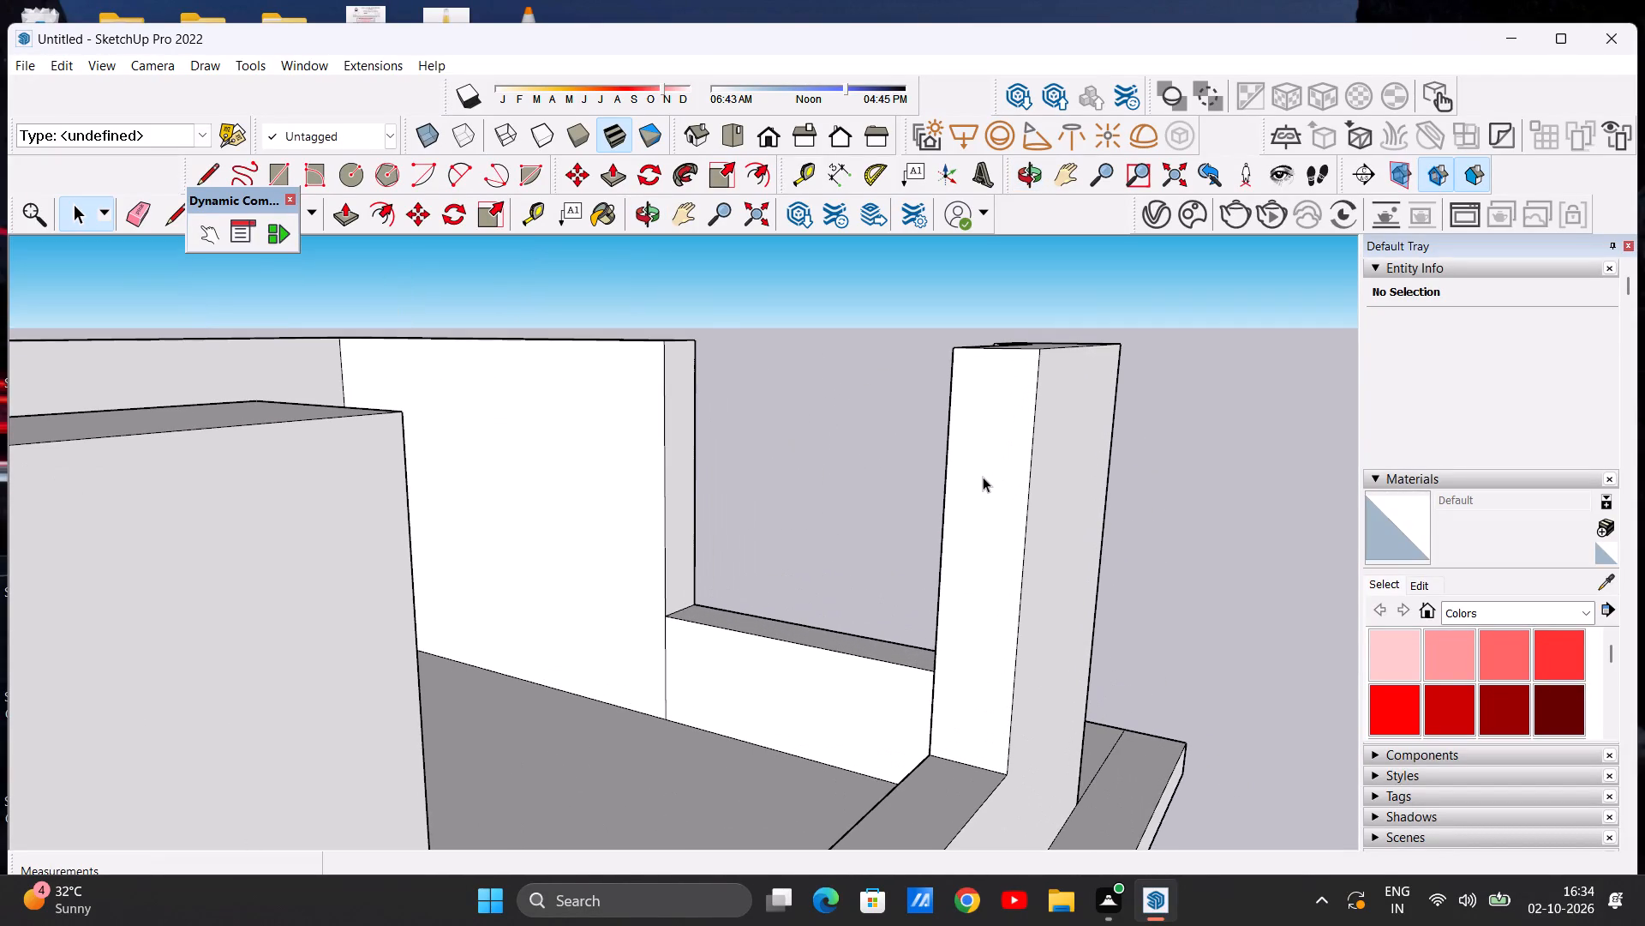
key("c")
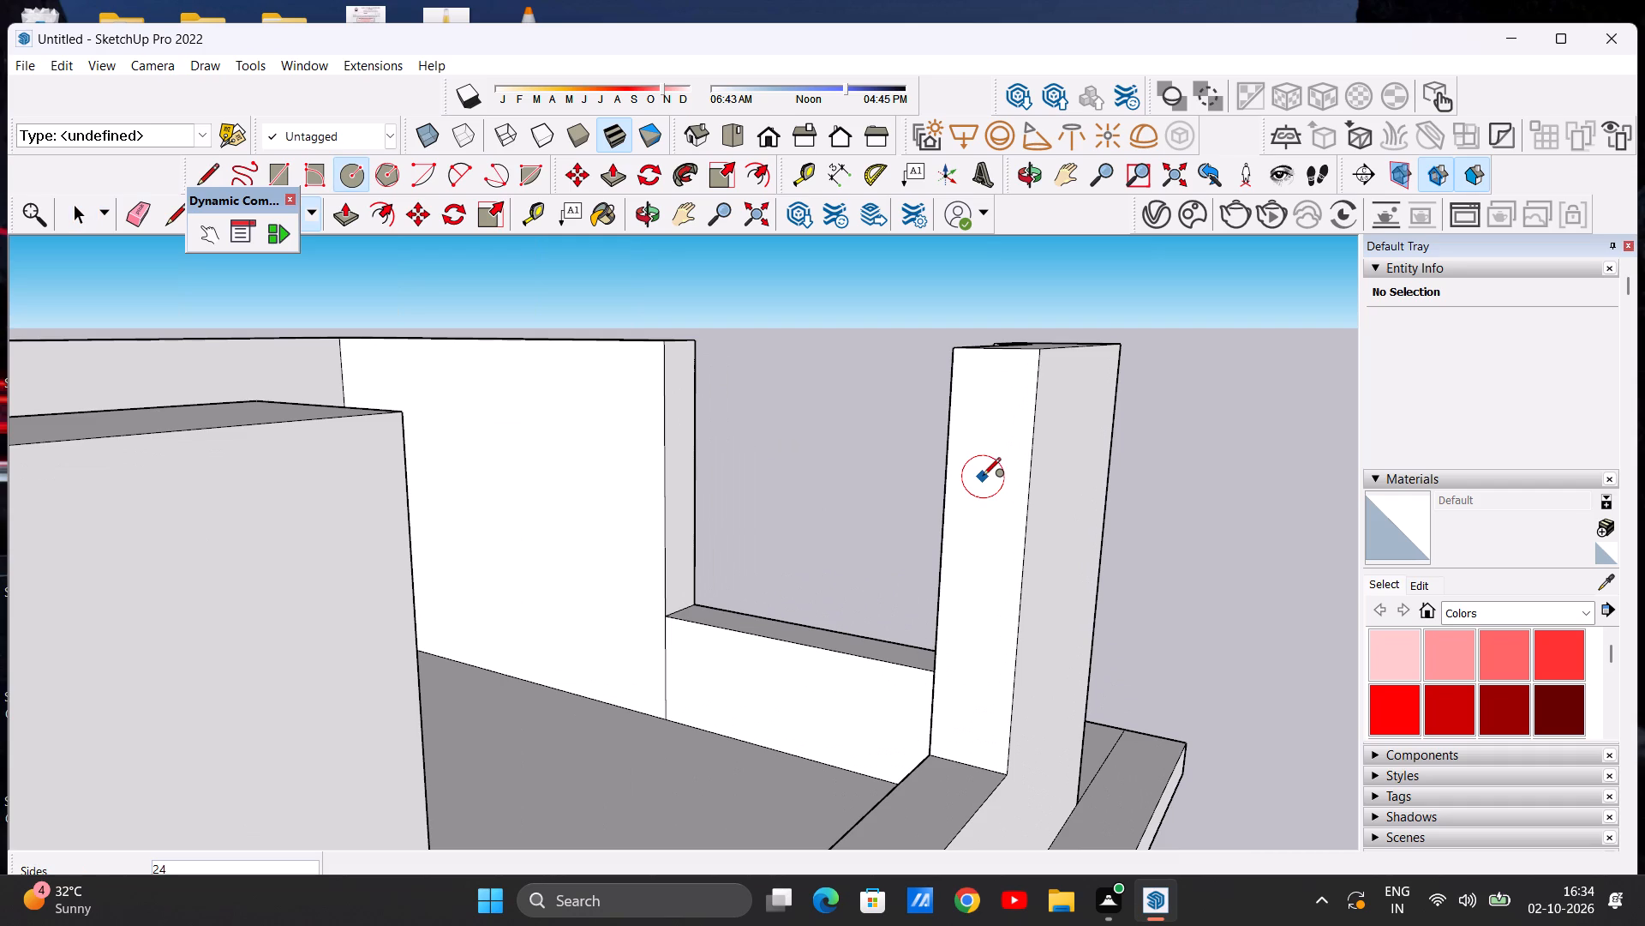
scroll(984, 472, "down", 3)
scroll(985, 405, "up", 6)
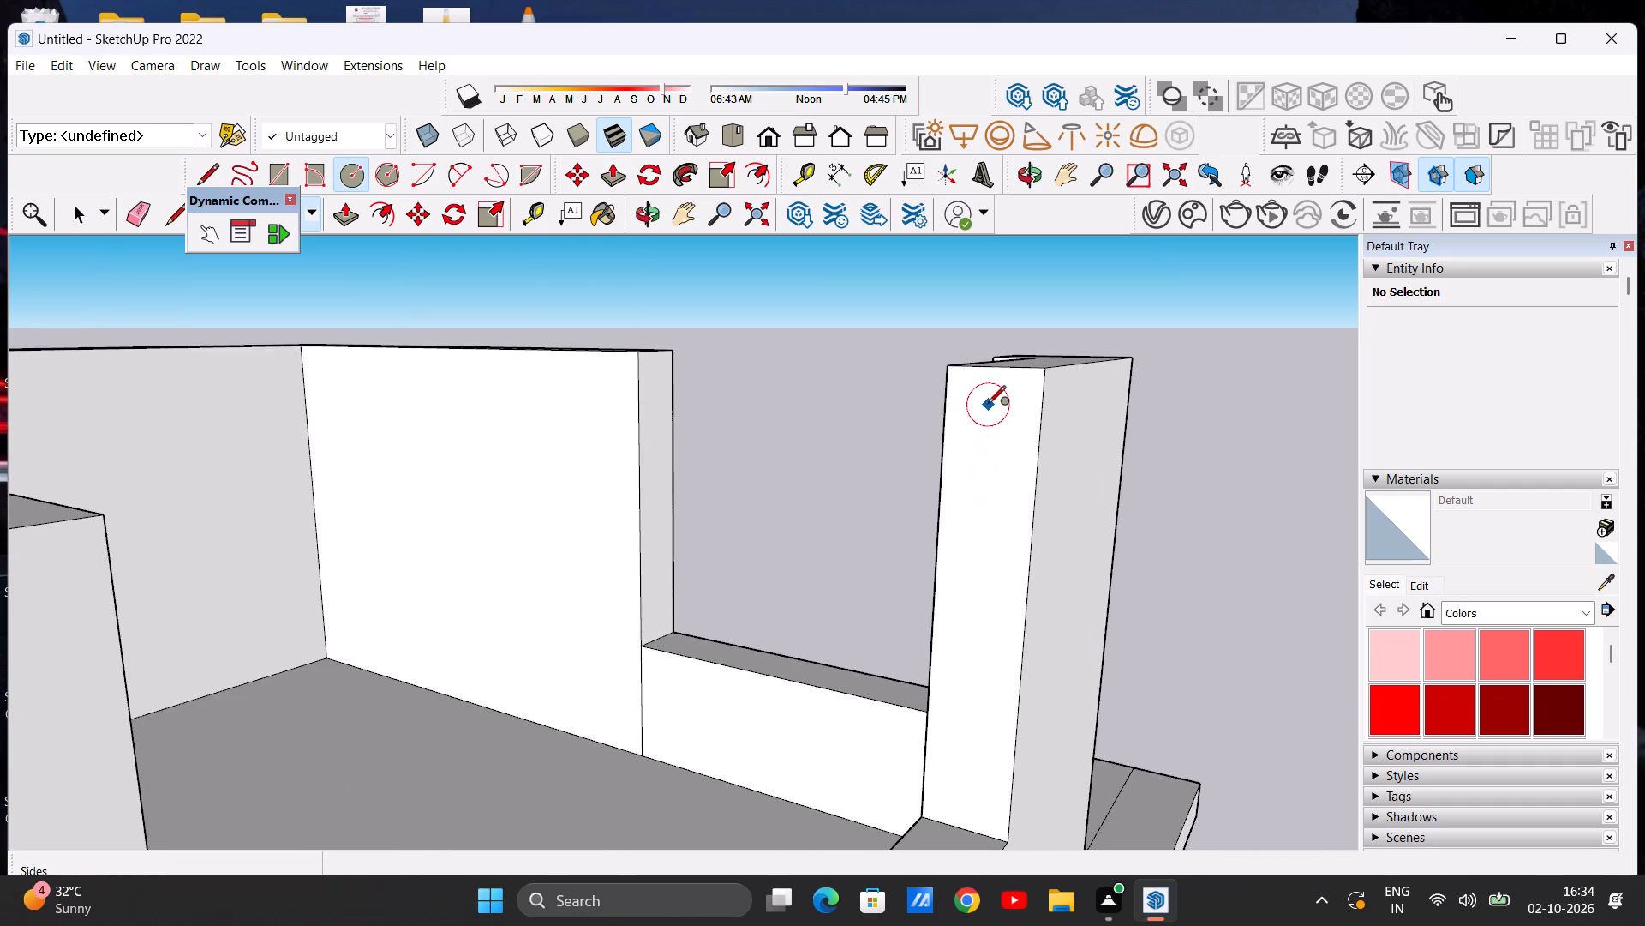
scroll(988, 405, "up", 4)
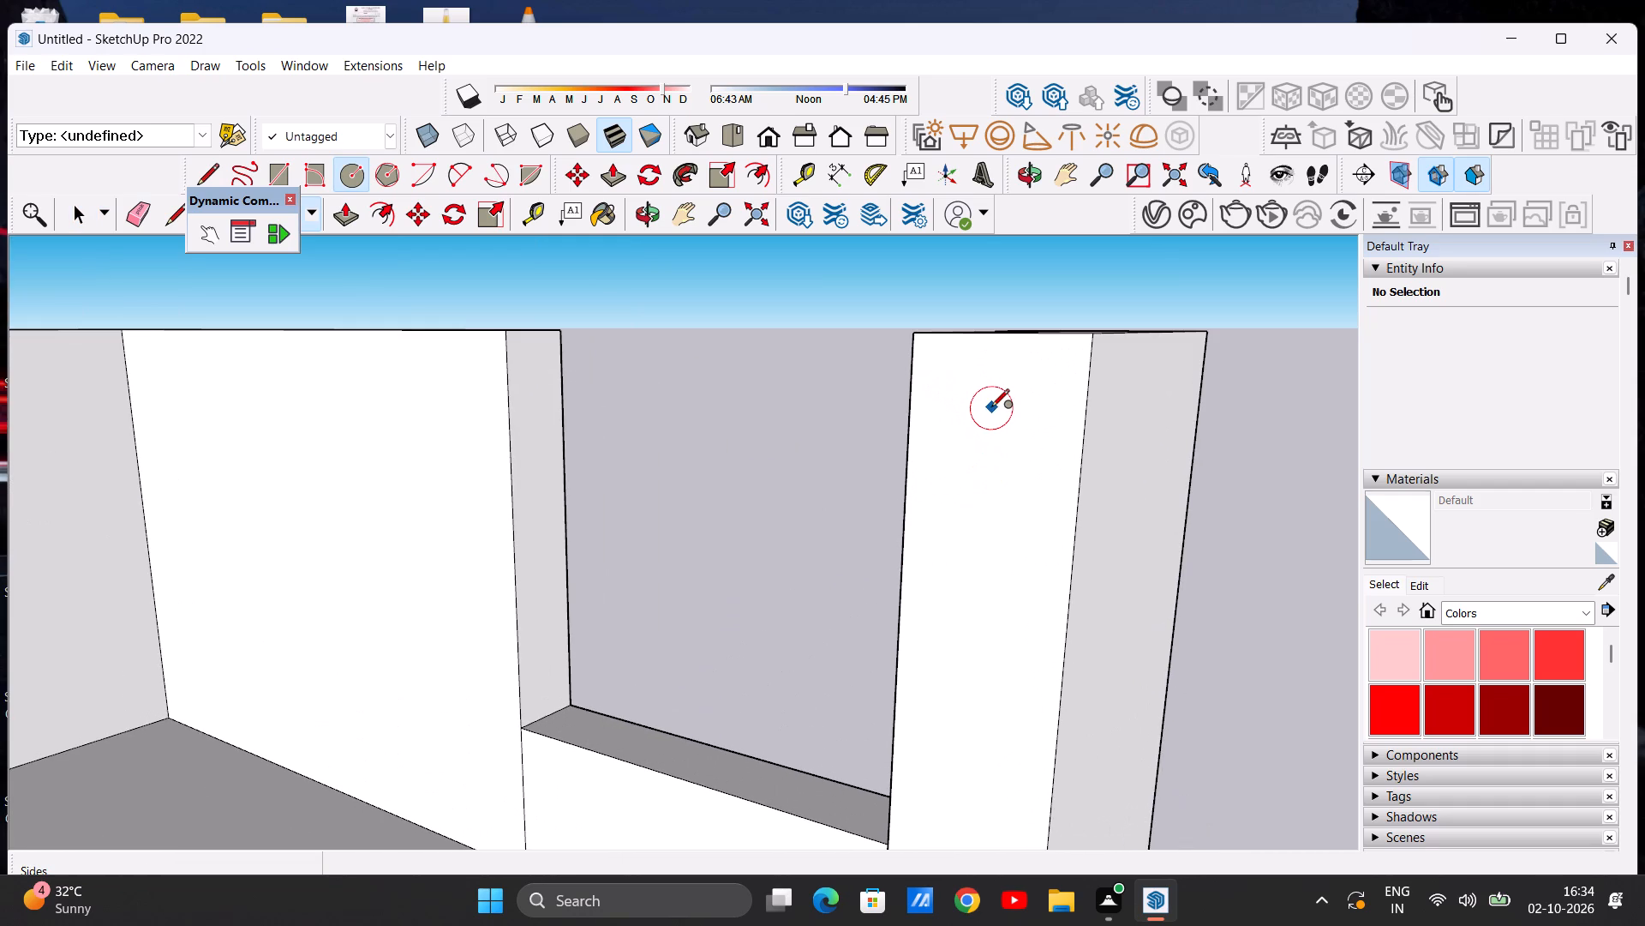
left_click(991, 408)
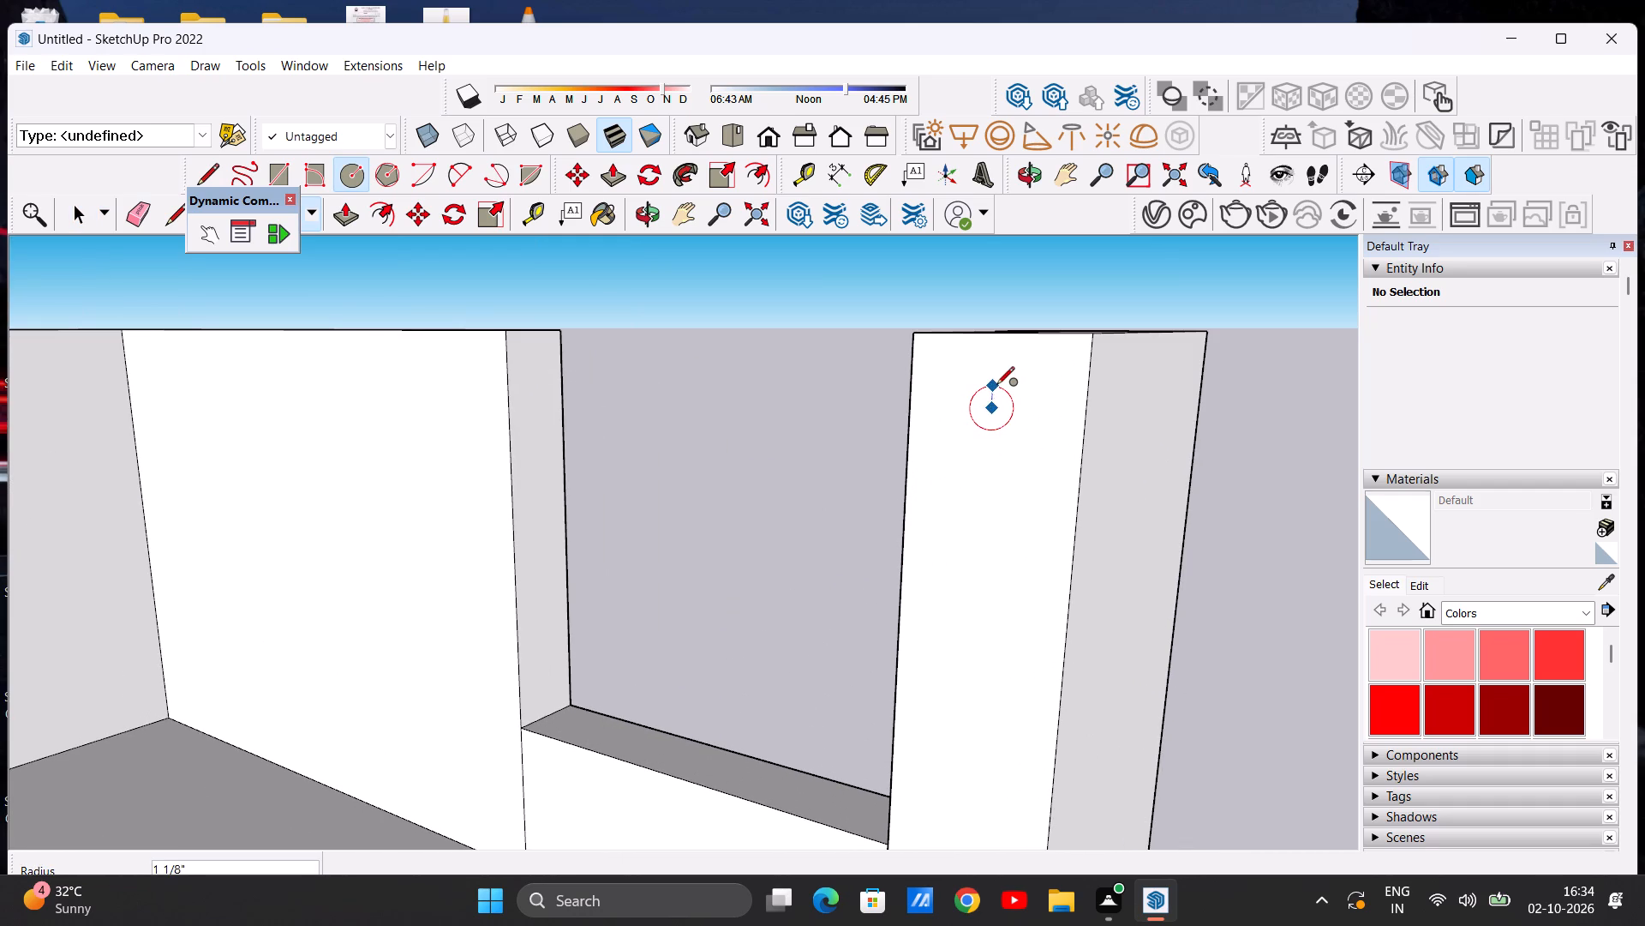
left_click(996, 386)
key("space")
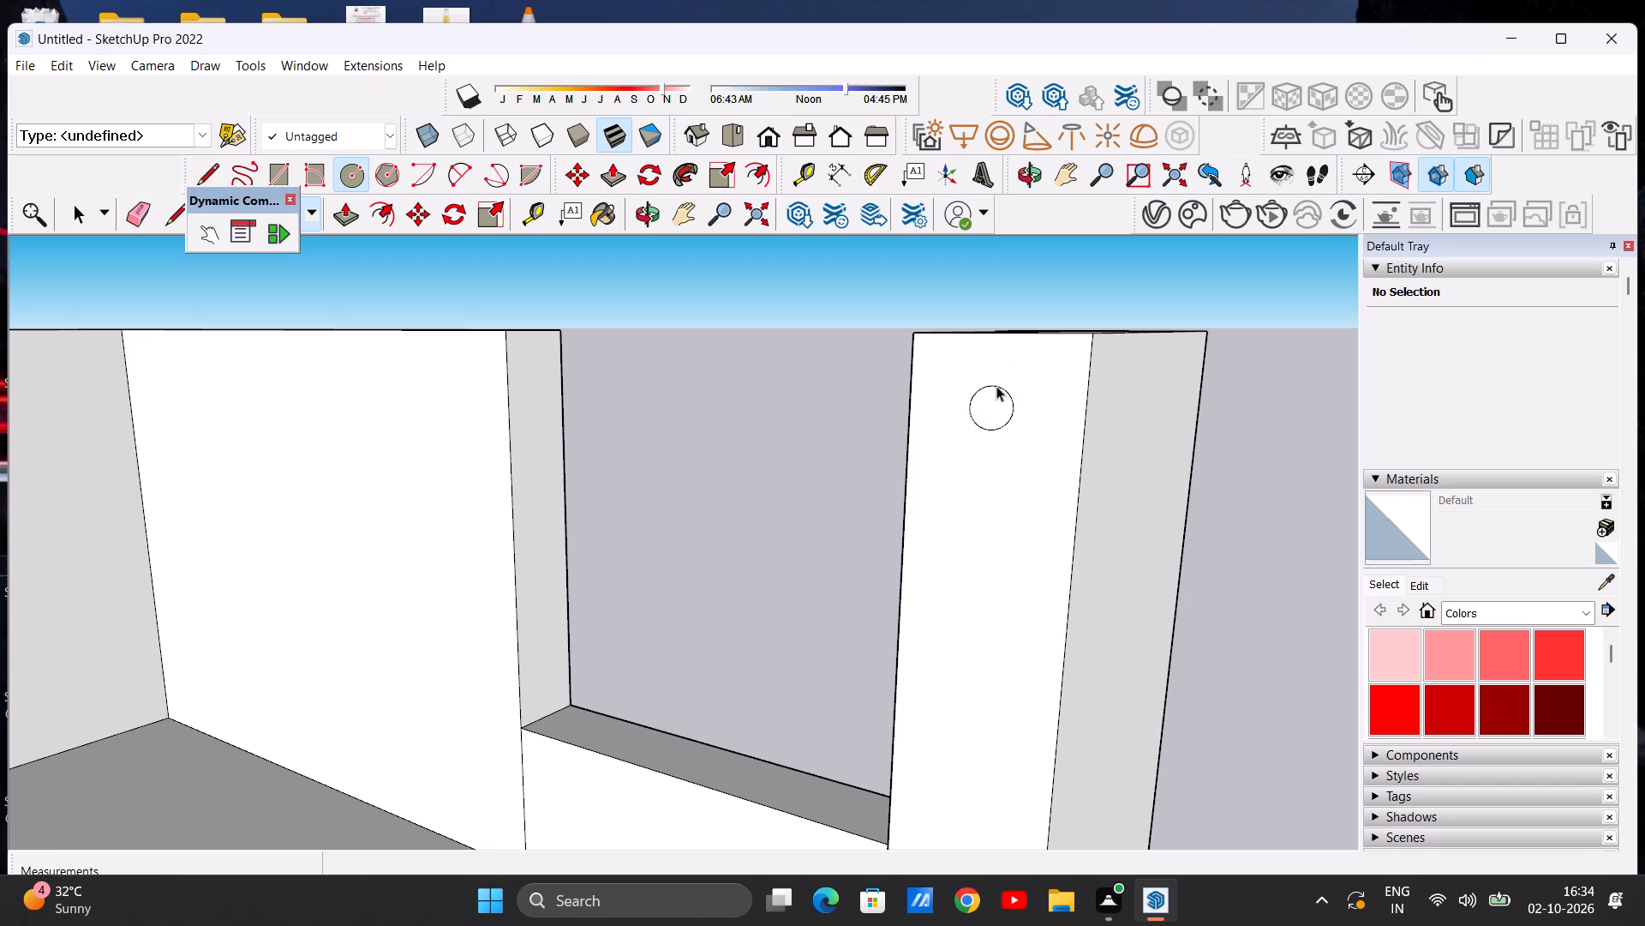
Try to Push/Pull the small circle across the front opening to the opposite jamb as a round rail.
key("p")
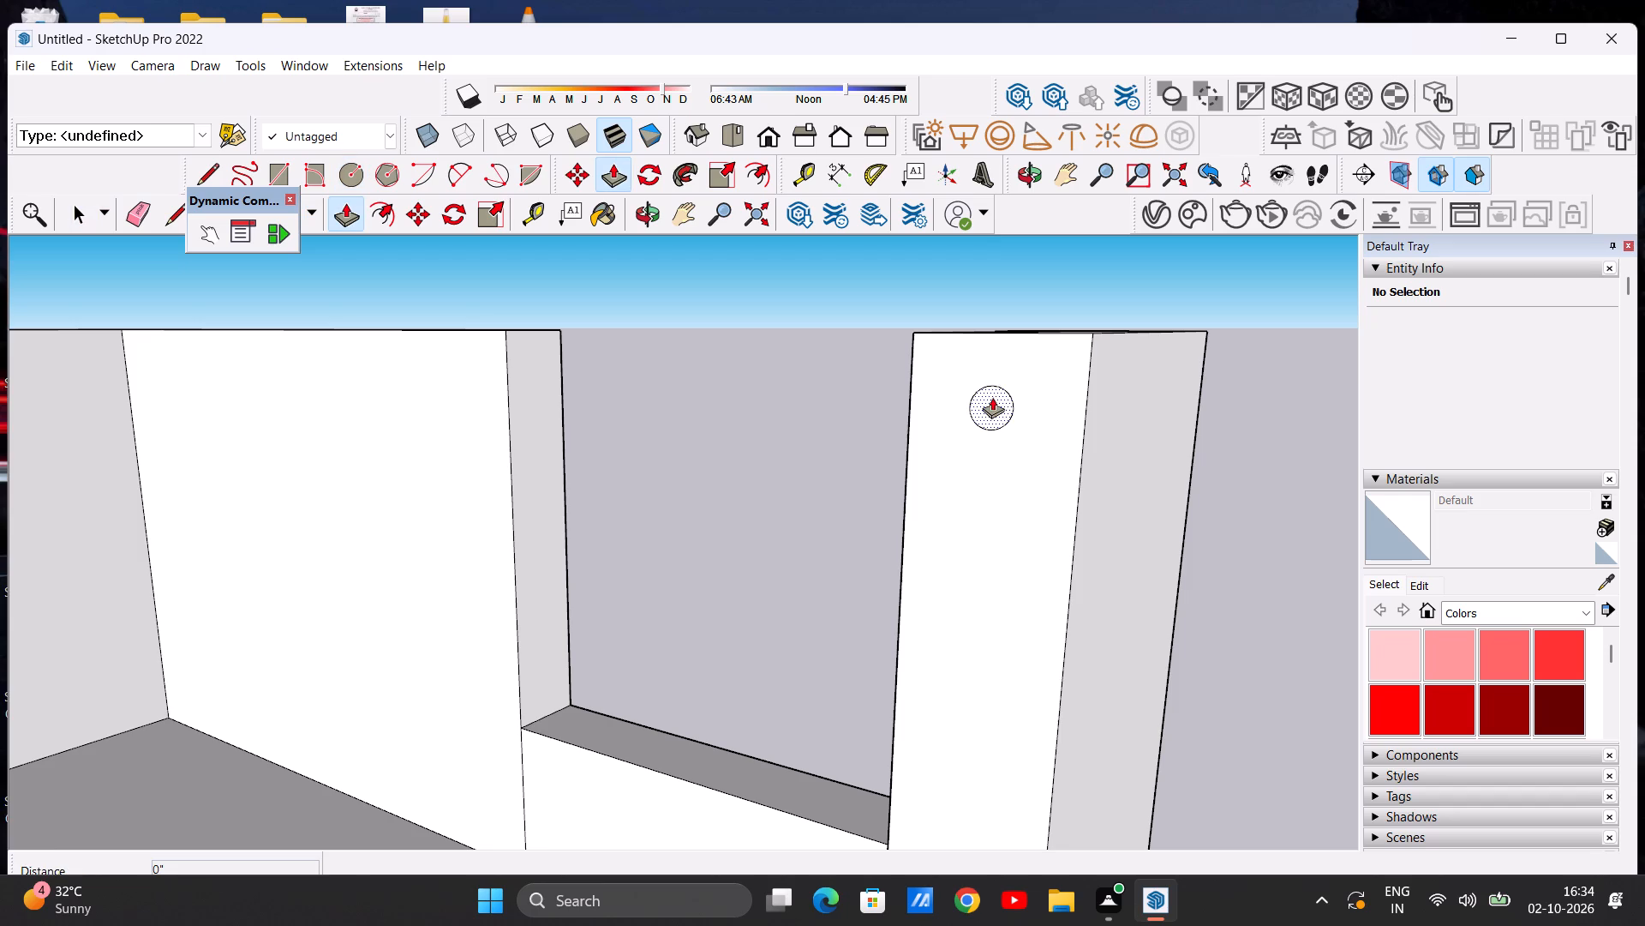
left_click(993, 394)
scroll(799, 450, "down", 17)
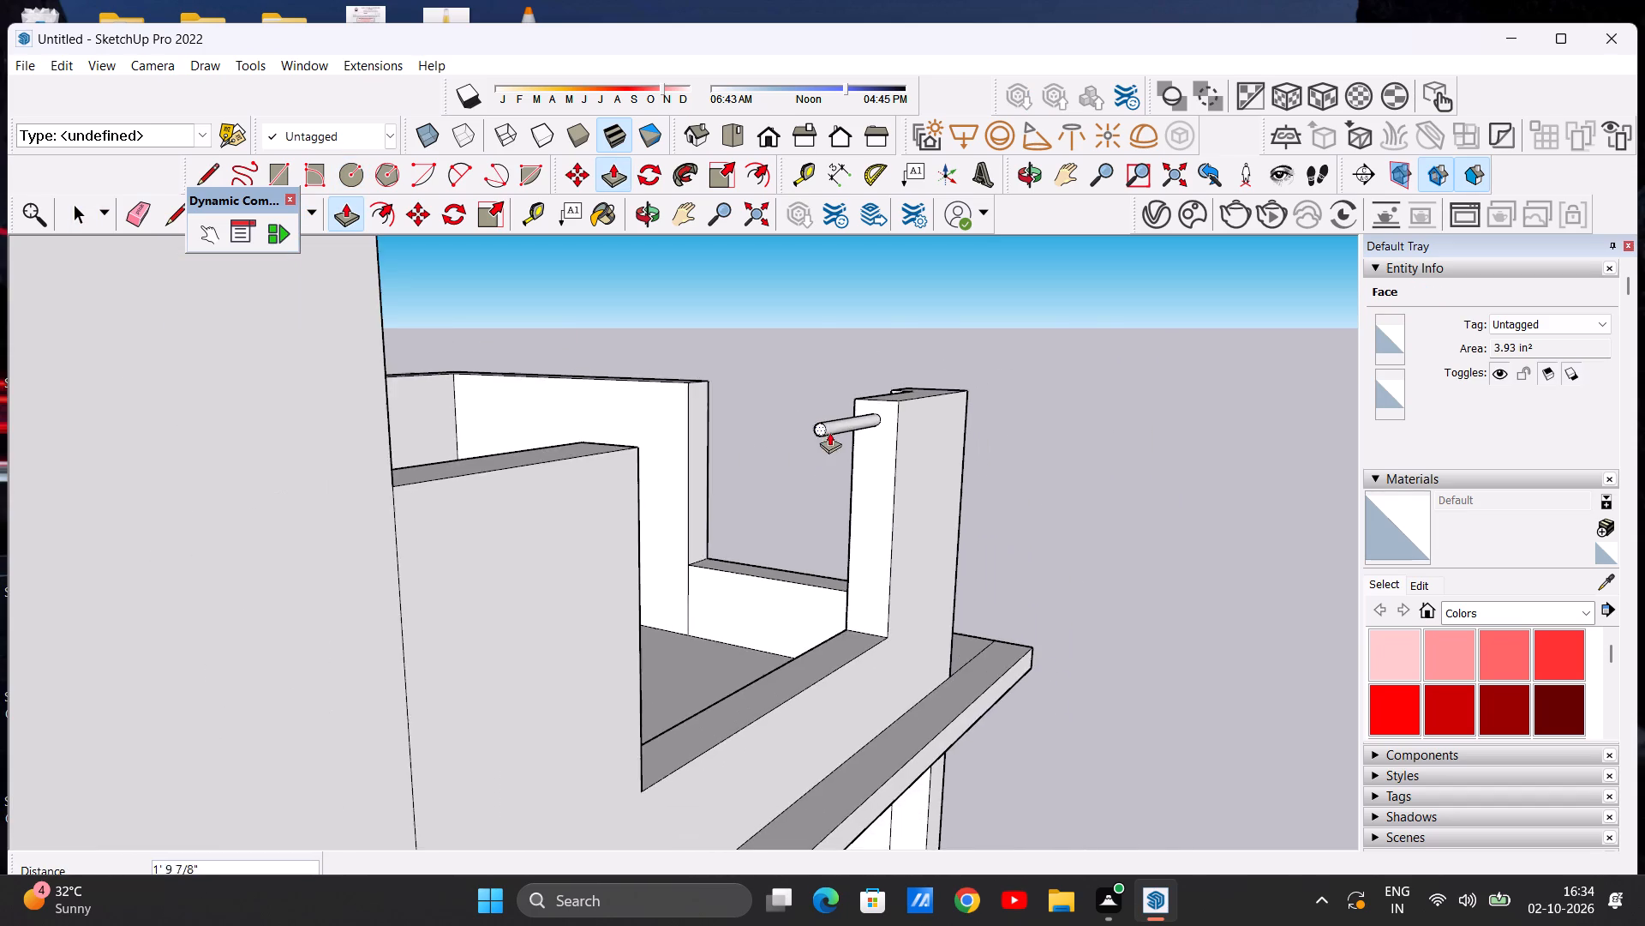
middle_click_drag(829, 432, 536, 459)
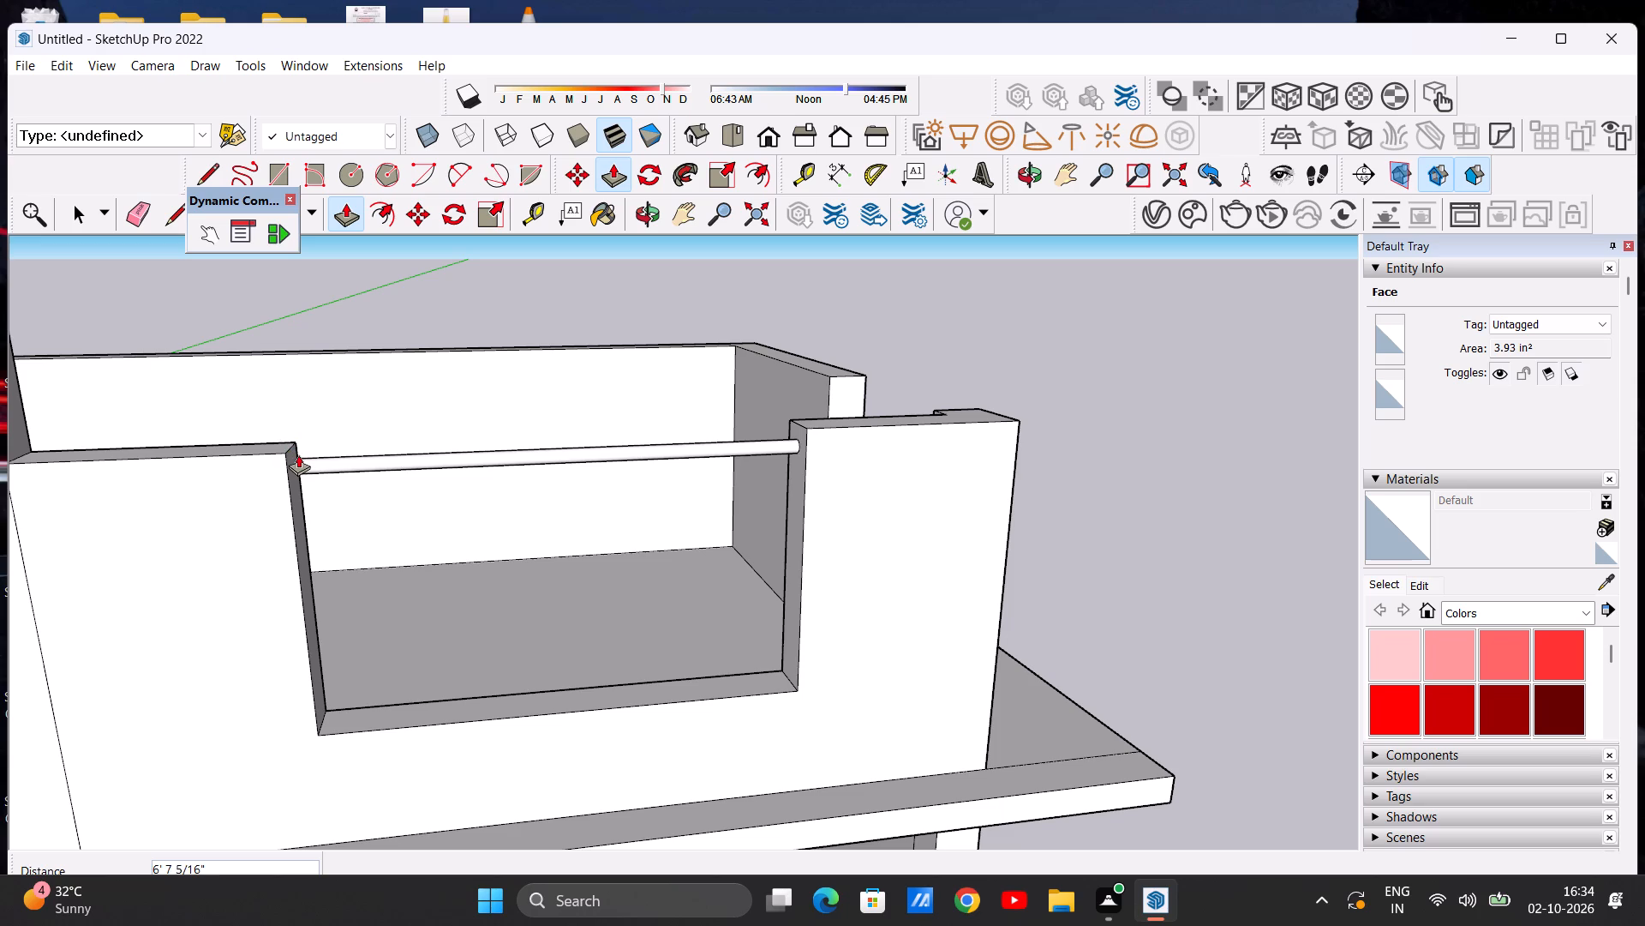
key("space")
Examine the small circle on the front opening's jamb near the house corner.
scroll(559, 511, "down", 3)
middle_click_drag(573, 521, 804, 447)
middle_click_drag(796, 444, 715, 484)
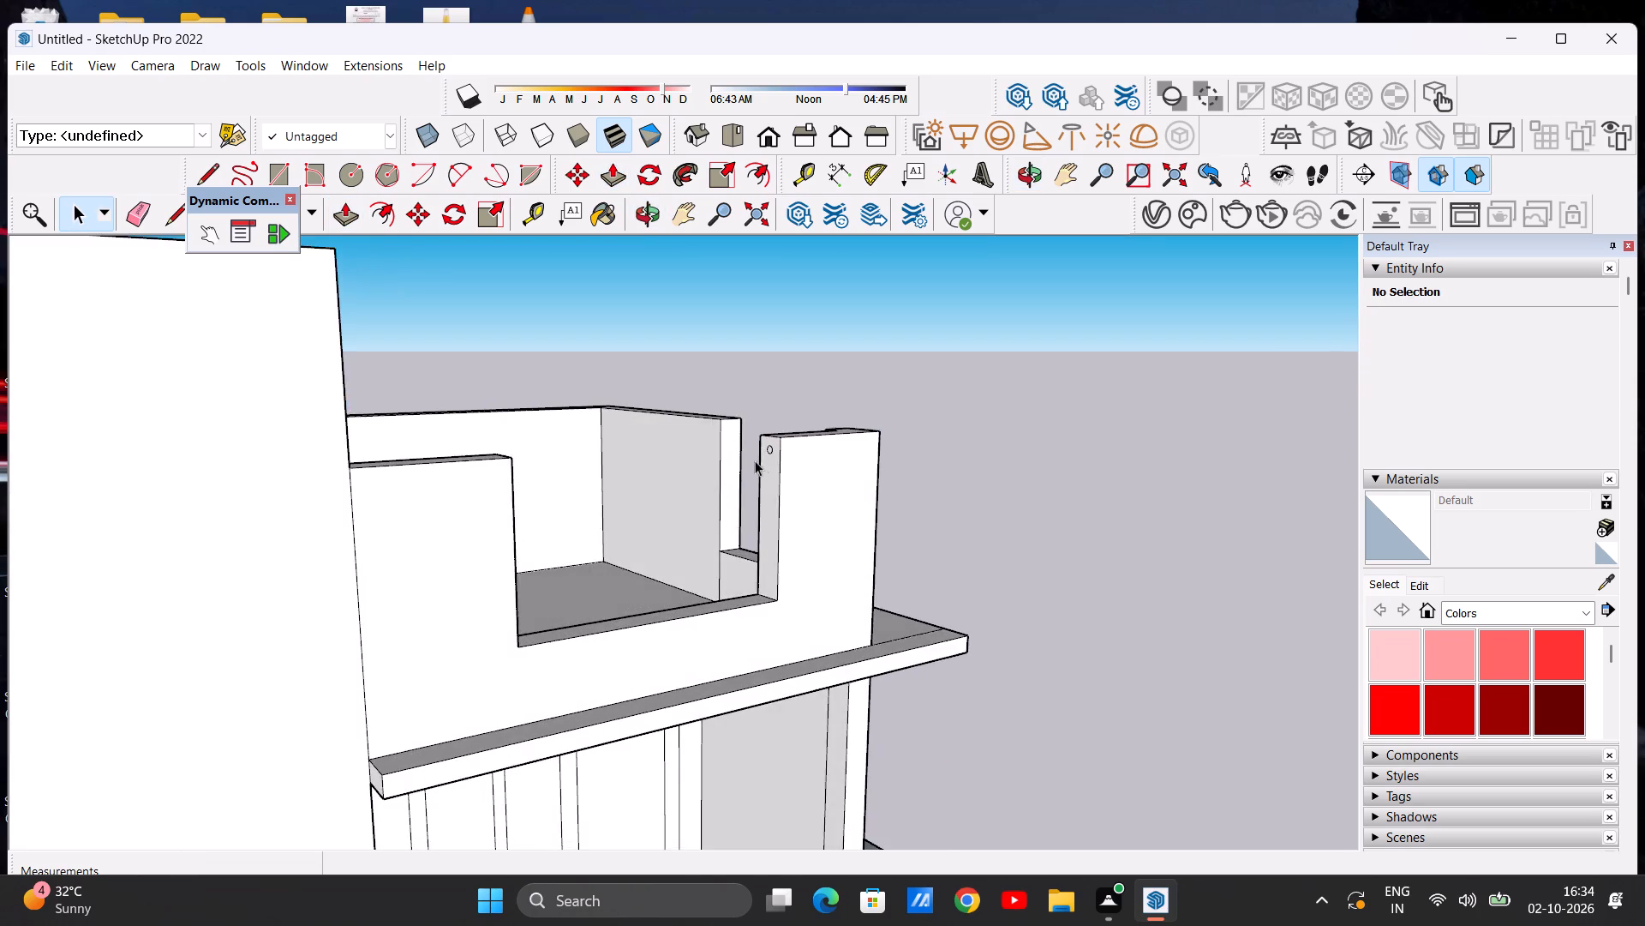
scroll(755, 460, "up", 8)
middle_click_drag(785, 462, 855, 448)
scroll(733, 478, "down", 10)
scroll(751, 483, "up", 7)
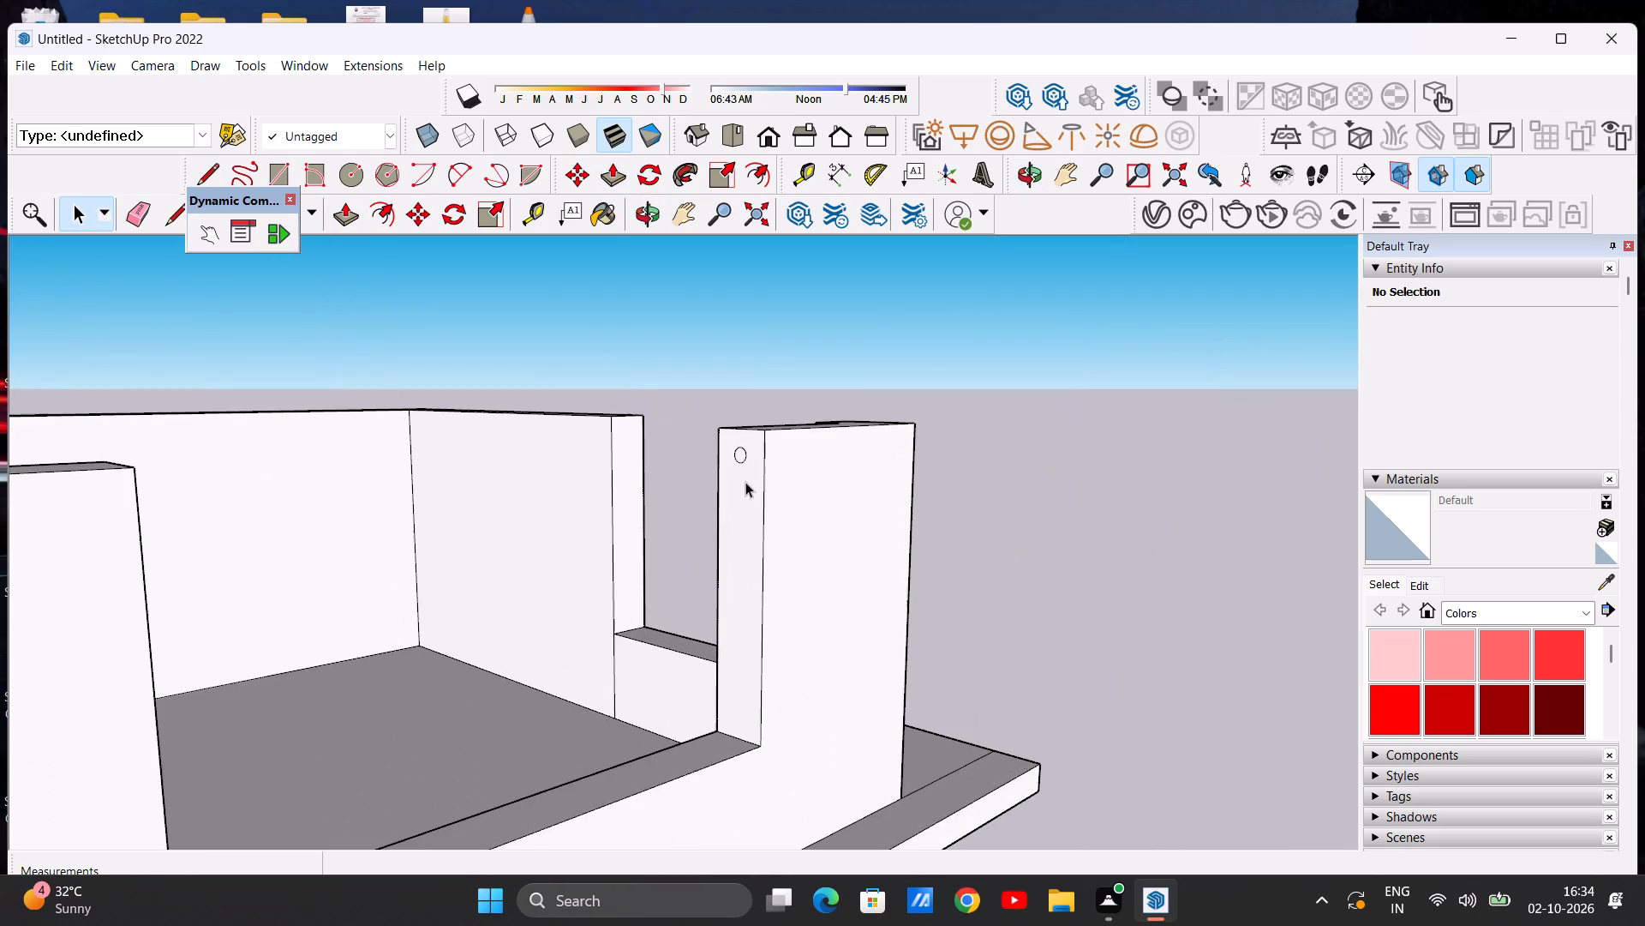
scroll(745, 482, "up", 1)
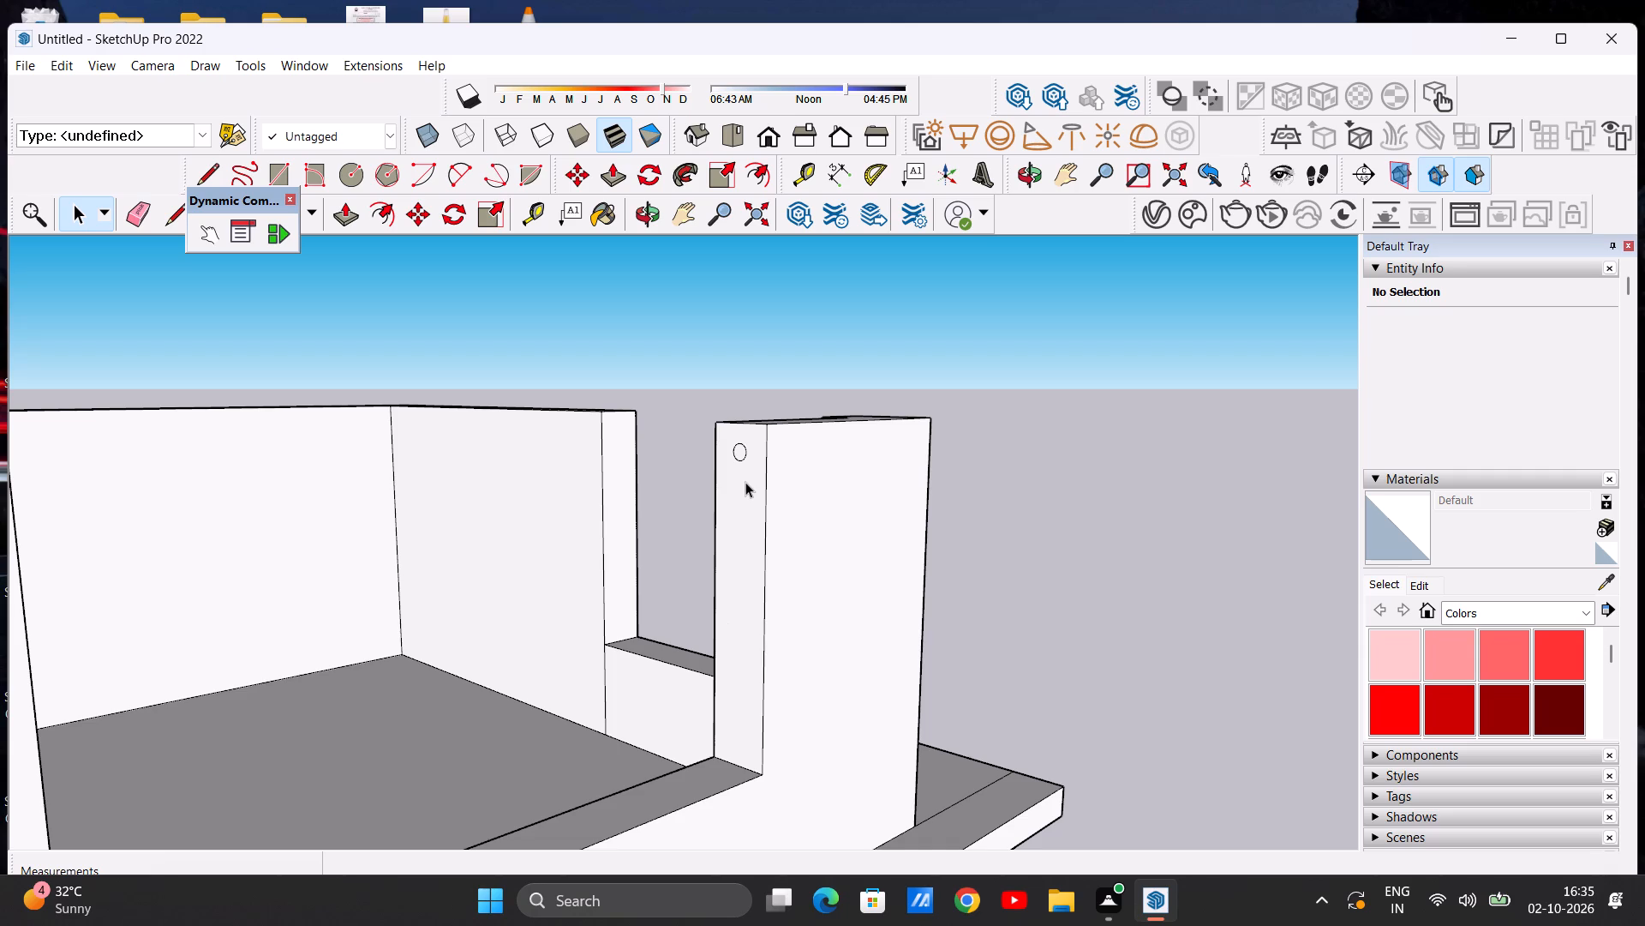
scroll(745, 482, "down", 3)
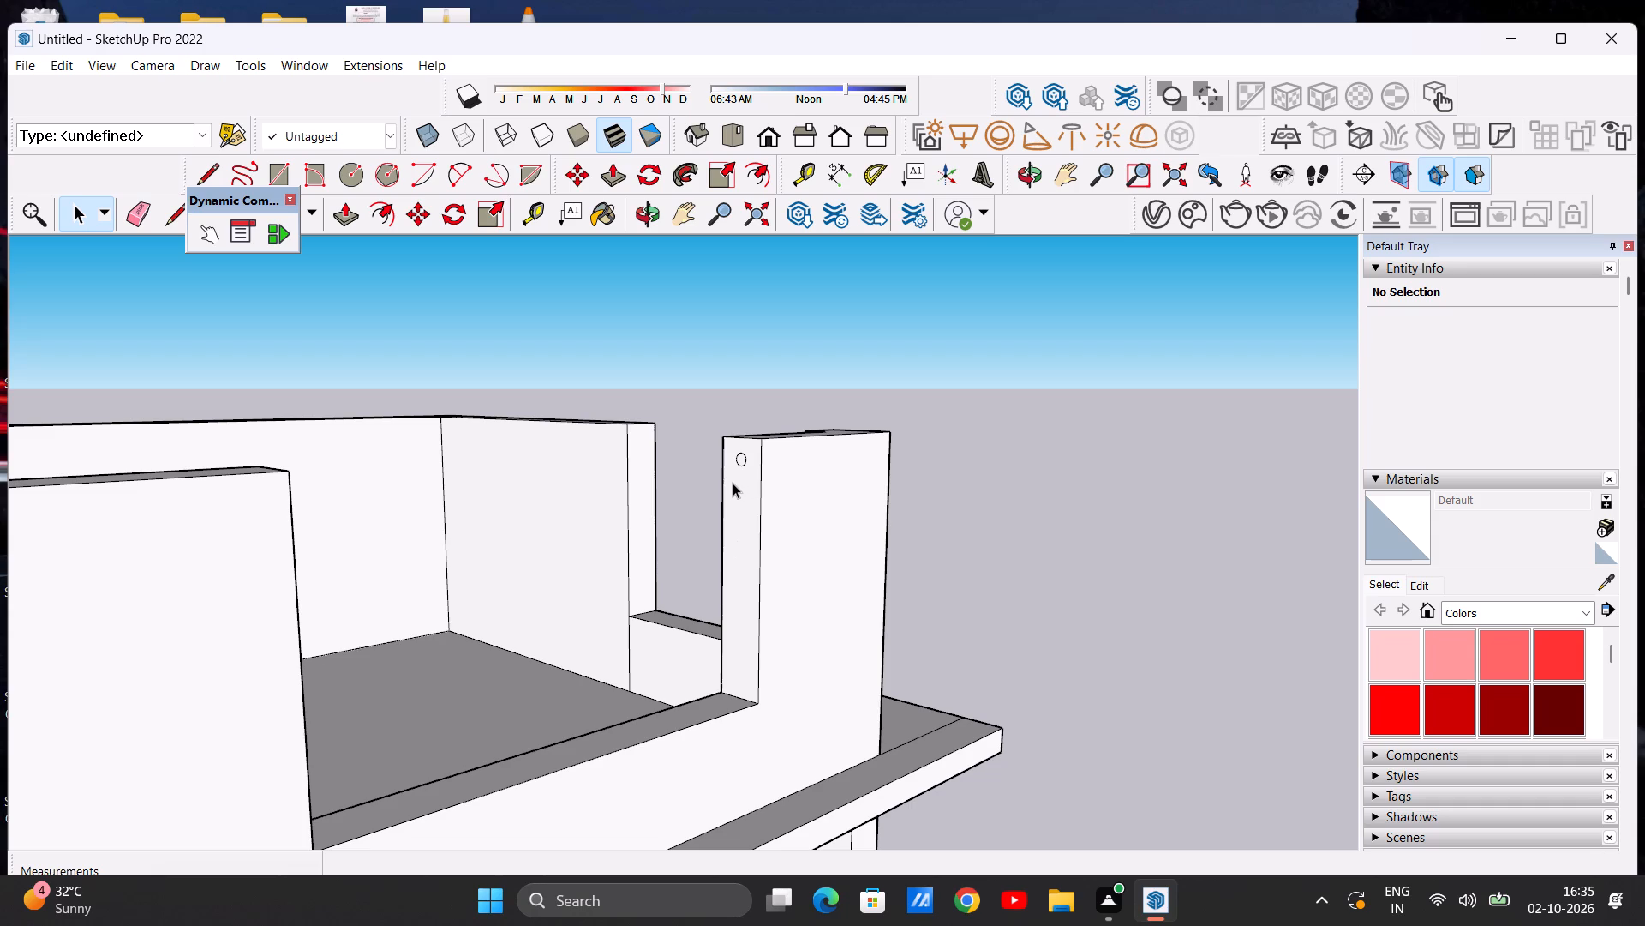
Push/Pull the top face of the slab overhang's front strip upward about 6 3/8".
scroll(734, 500, "down", 13)
middle_click_drag(770, 542, 754, 545)
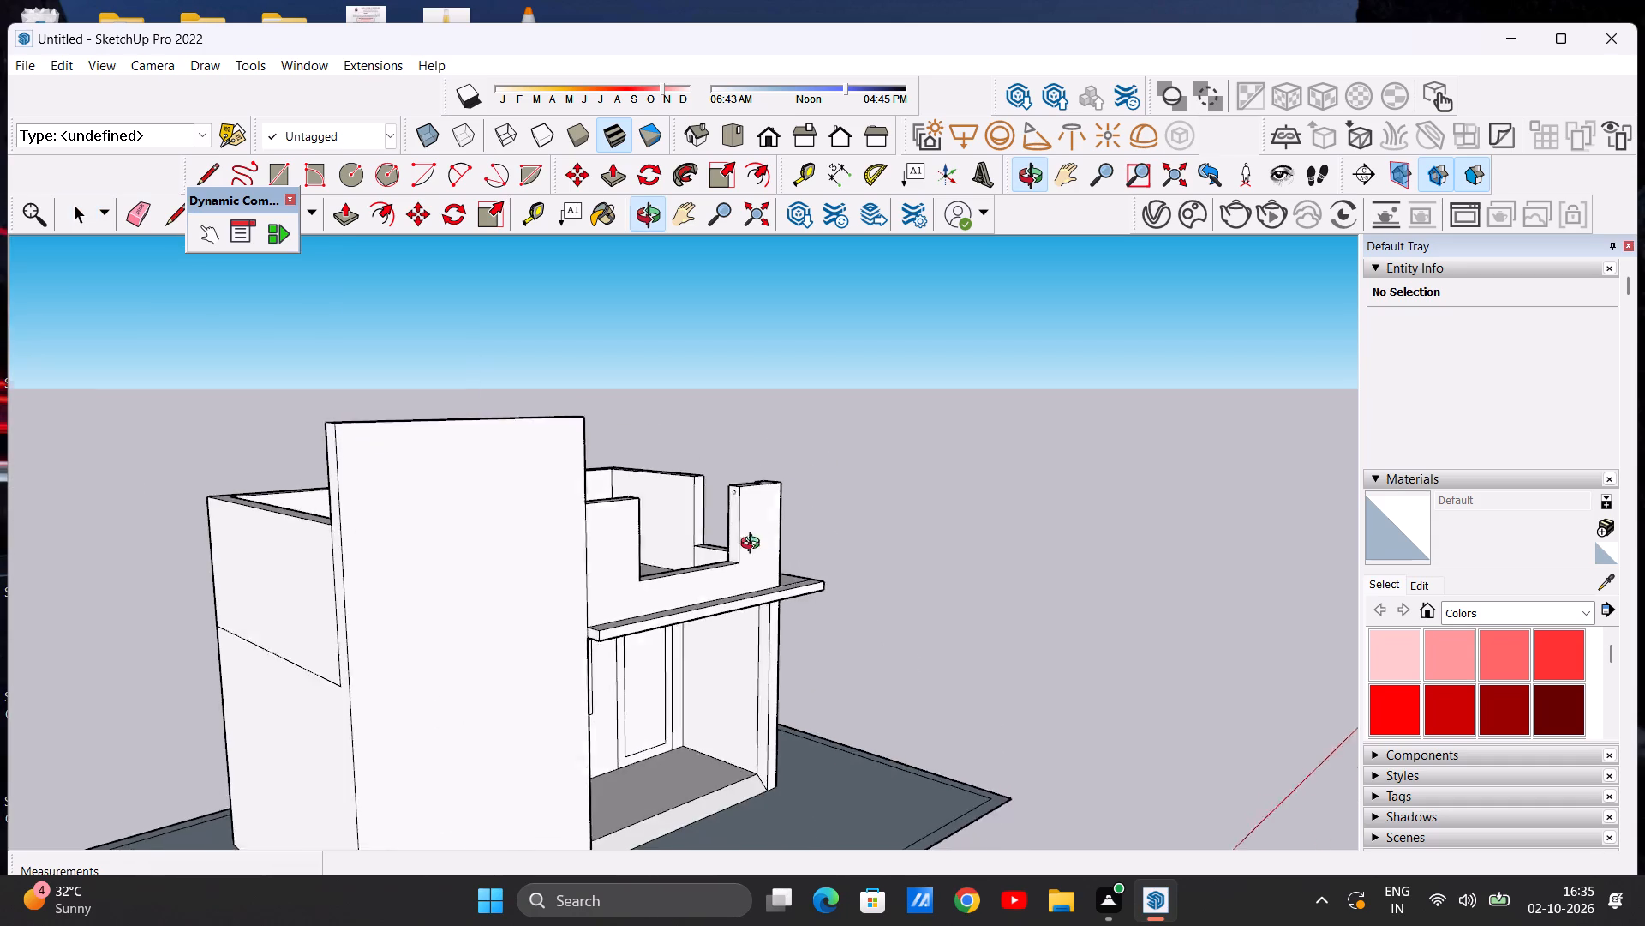
middle_click_drag(754, 545, 482, 500)
middle_click_drag(488, 501, 507, 504)
scroll(613, 586, "up", 3)
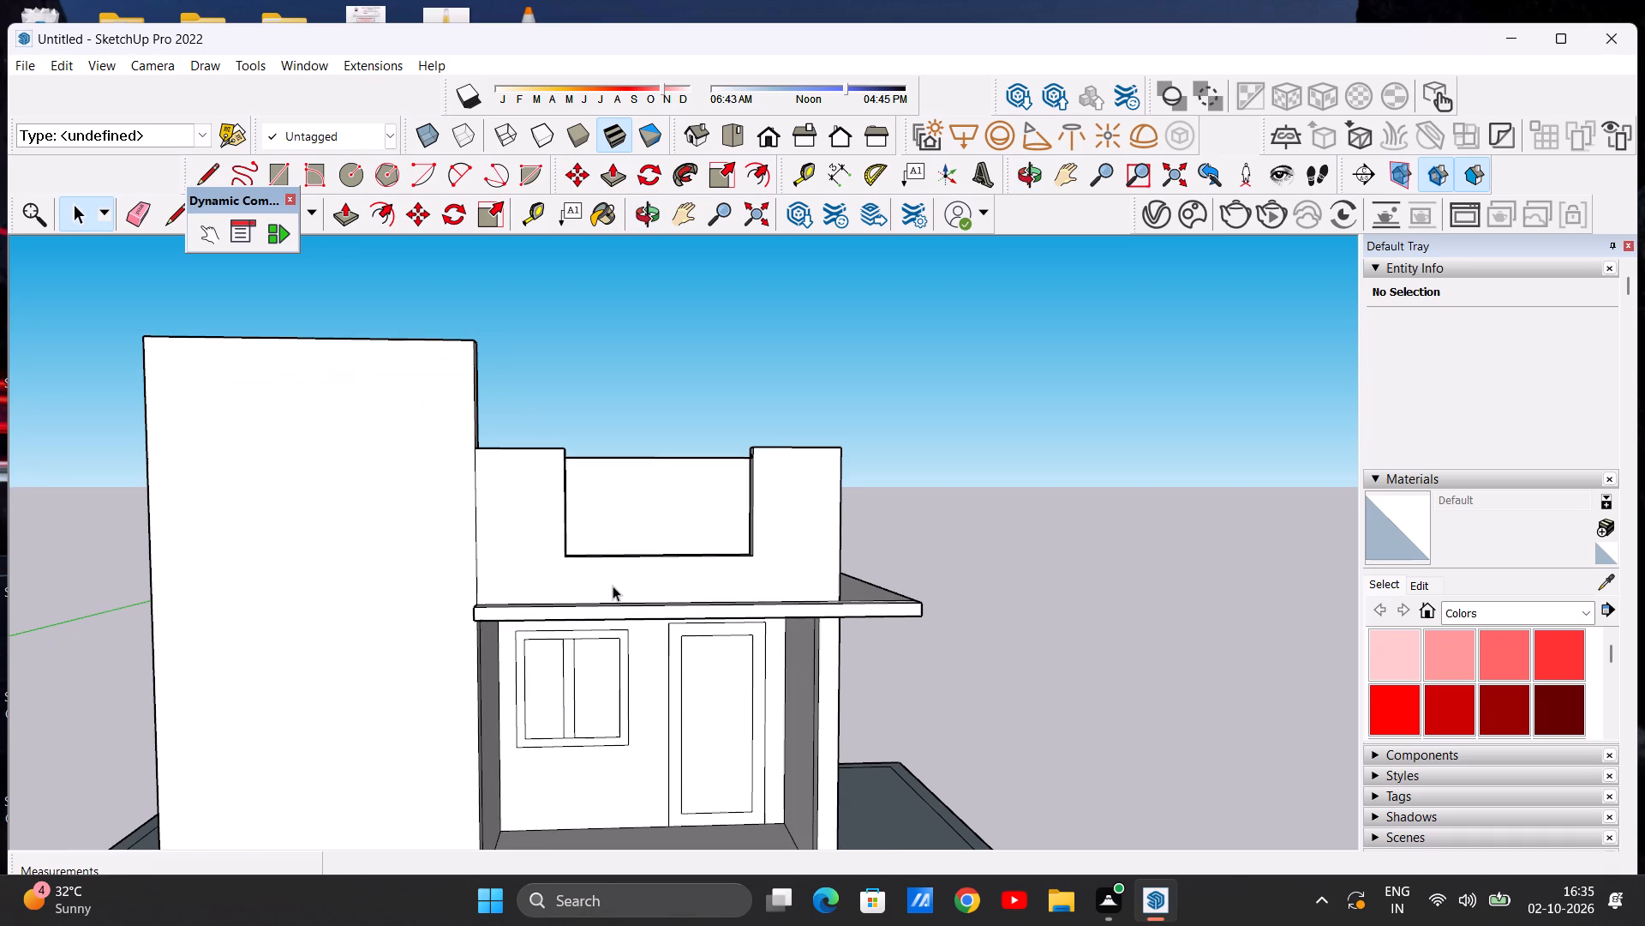
scroll(613, 586, "down", 1)
middle_click_drag(614, 589, 619, 645)
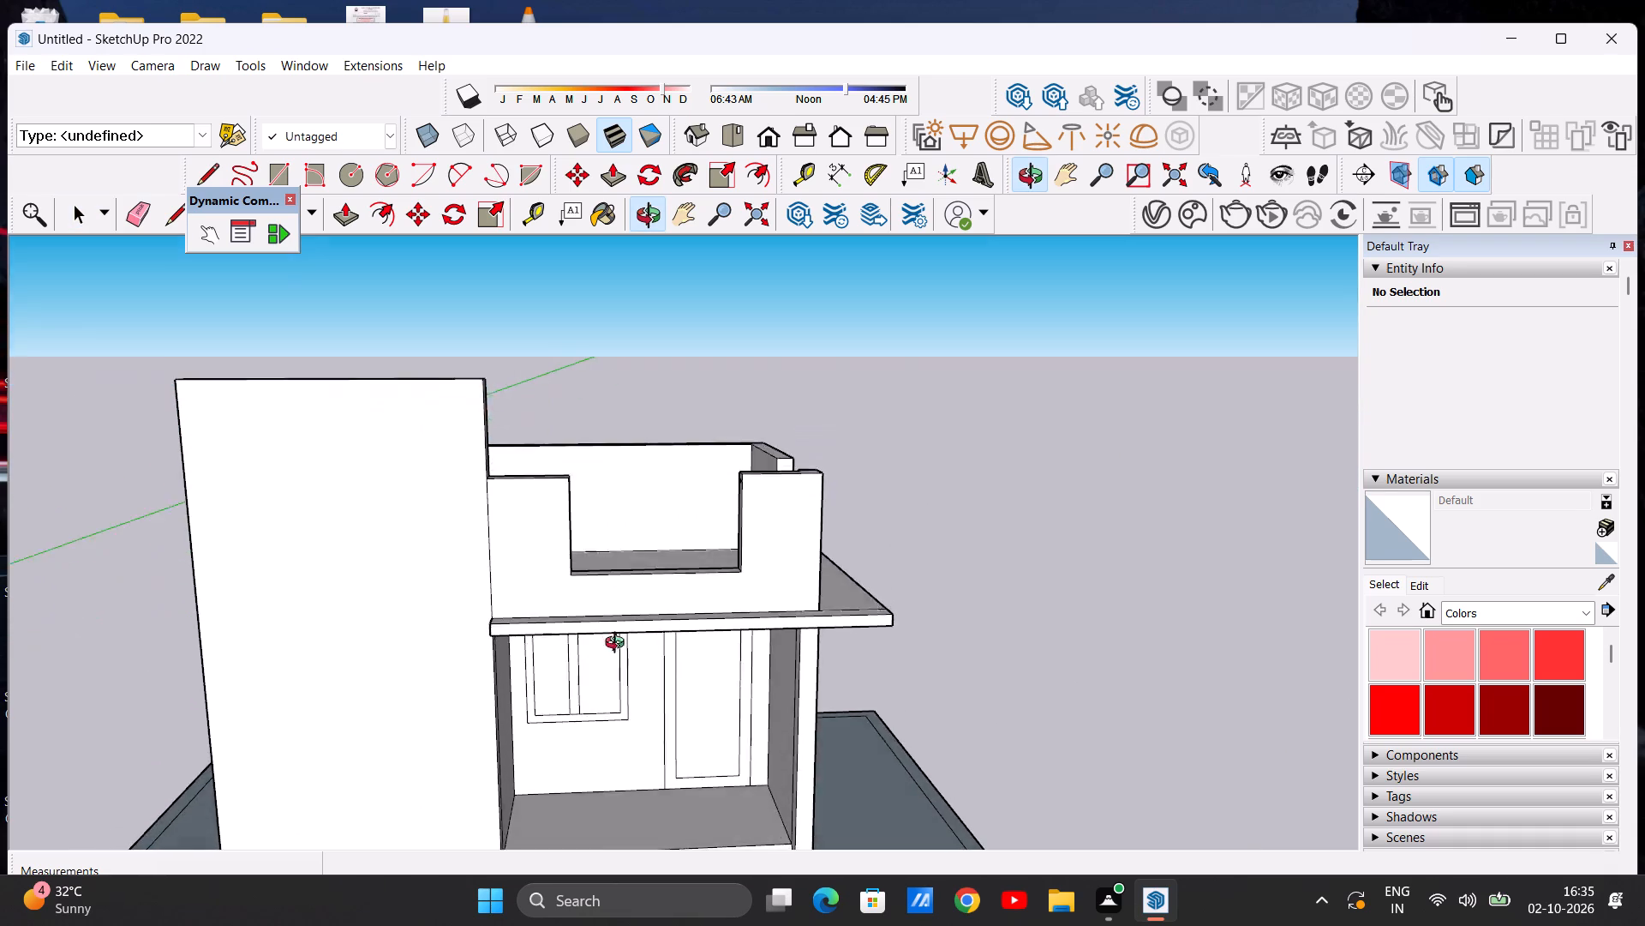
middle_click_drag(619, 645, 590, 749)
scroll(663, 625, "up", 3)
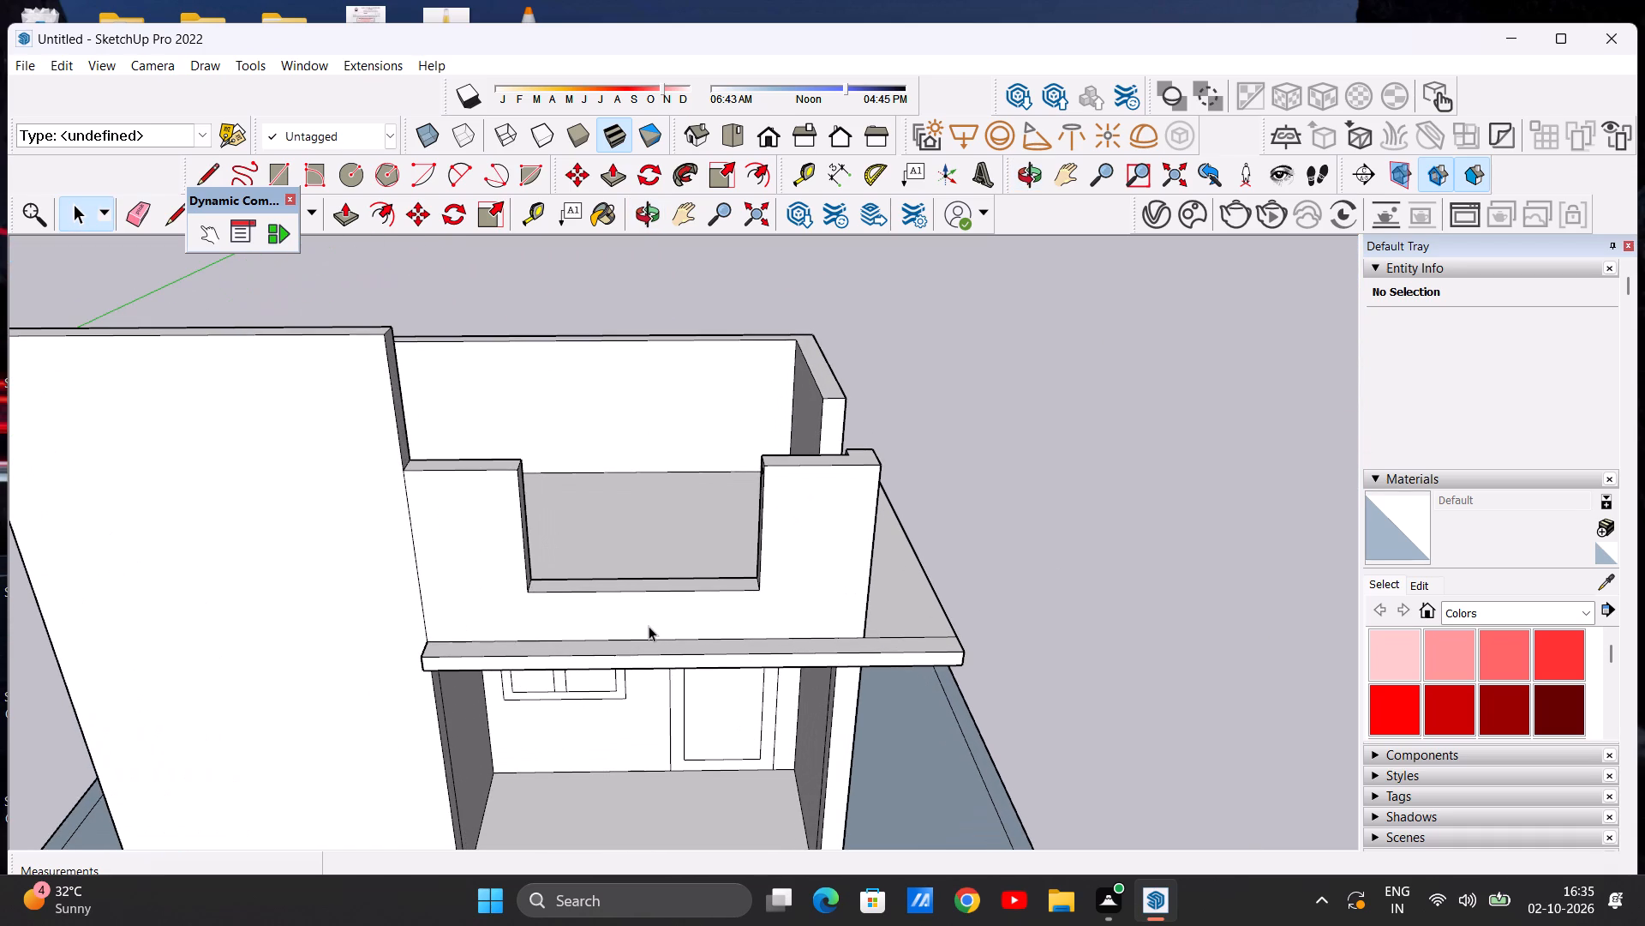
scroll(638, 648, "up", 3)
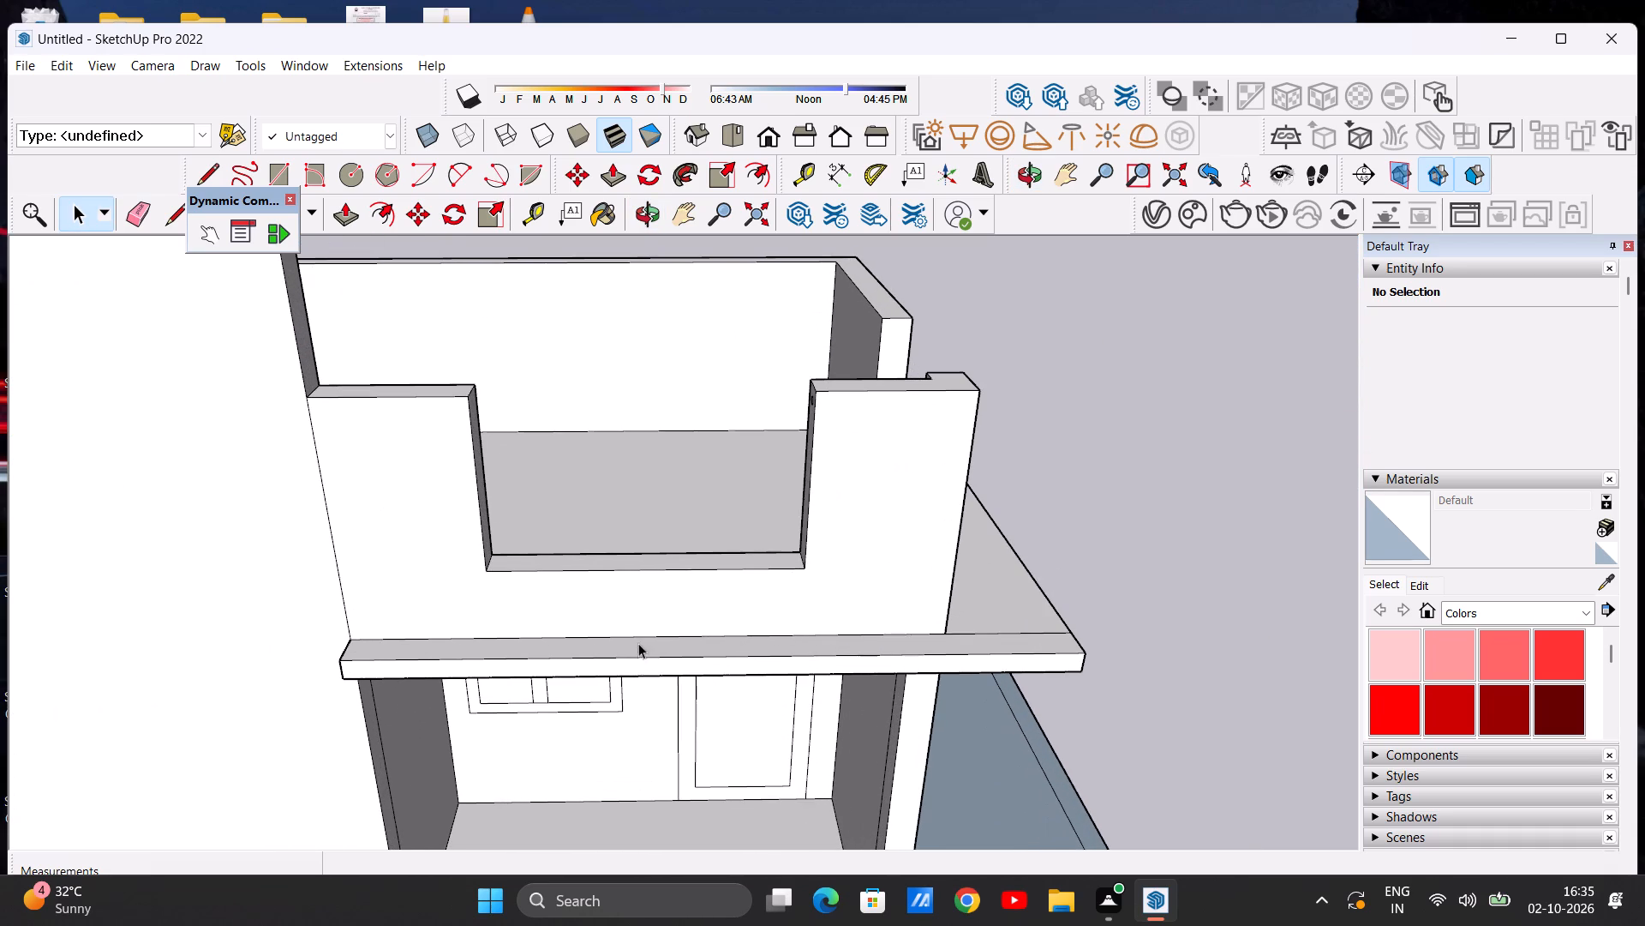
key("p")
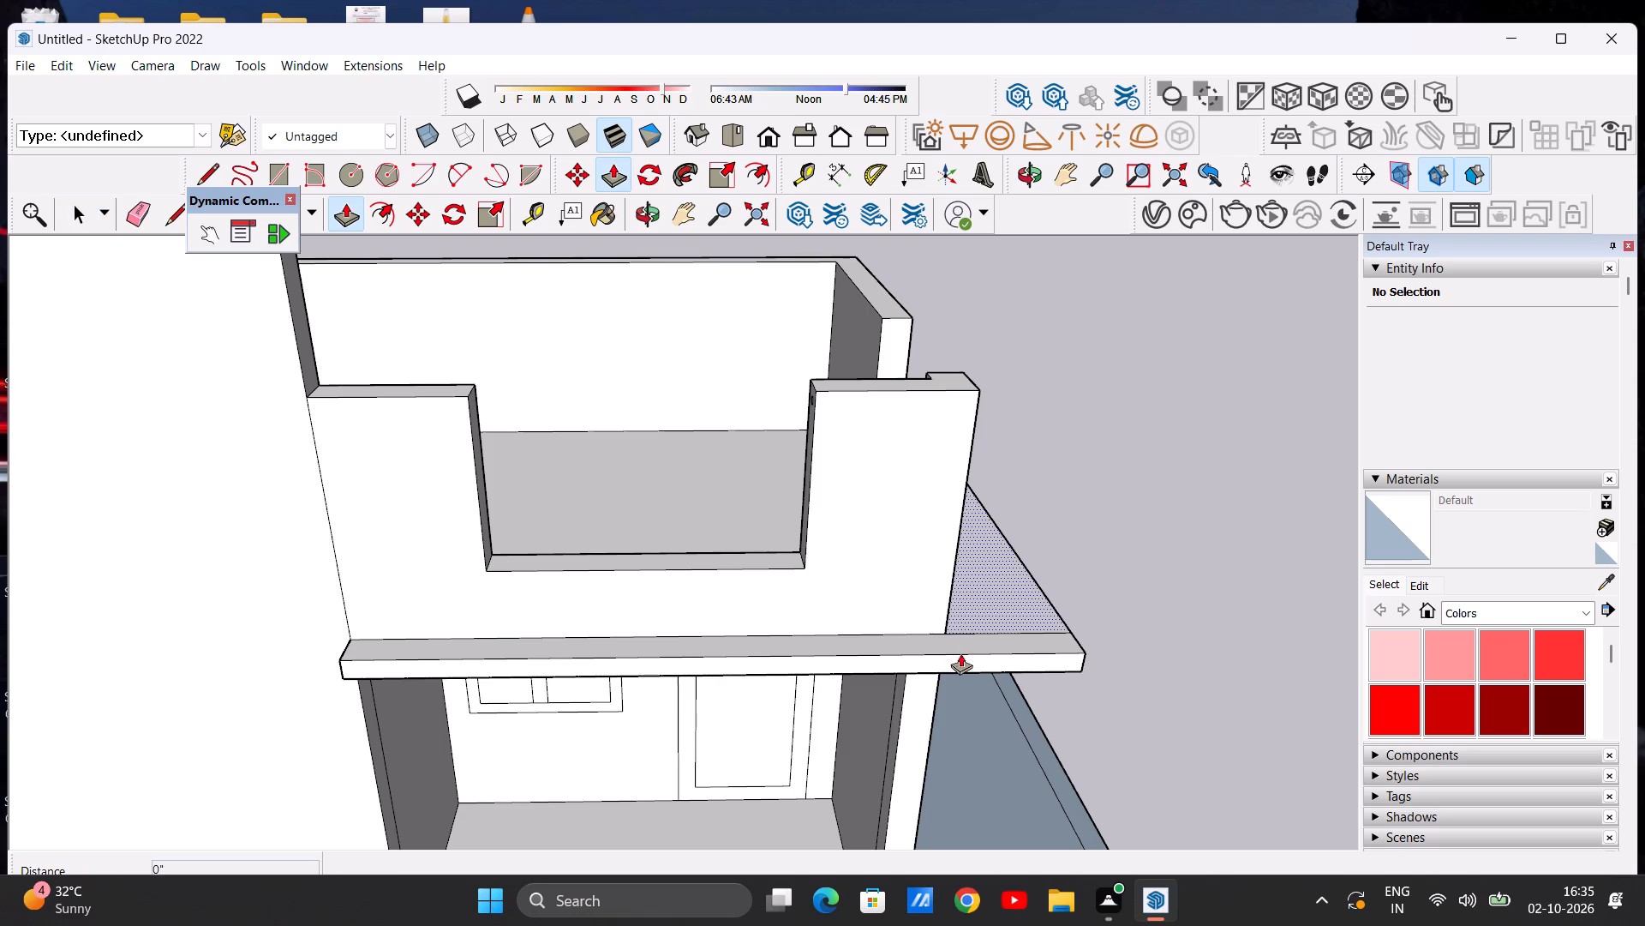
middle_click_drag(739, 633, 738, 685)
scroll(788, 672, "up", 6)
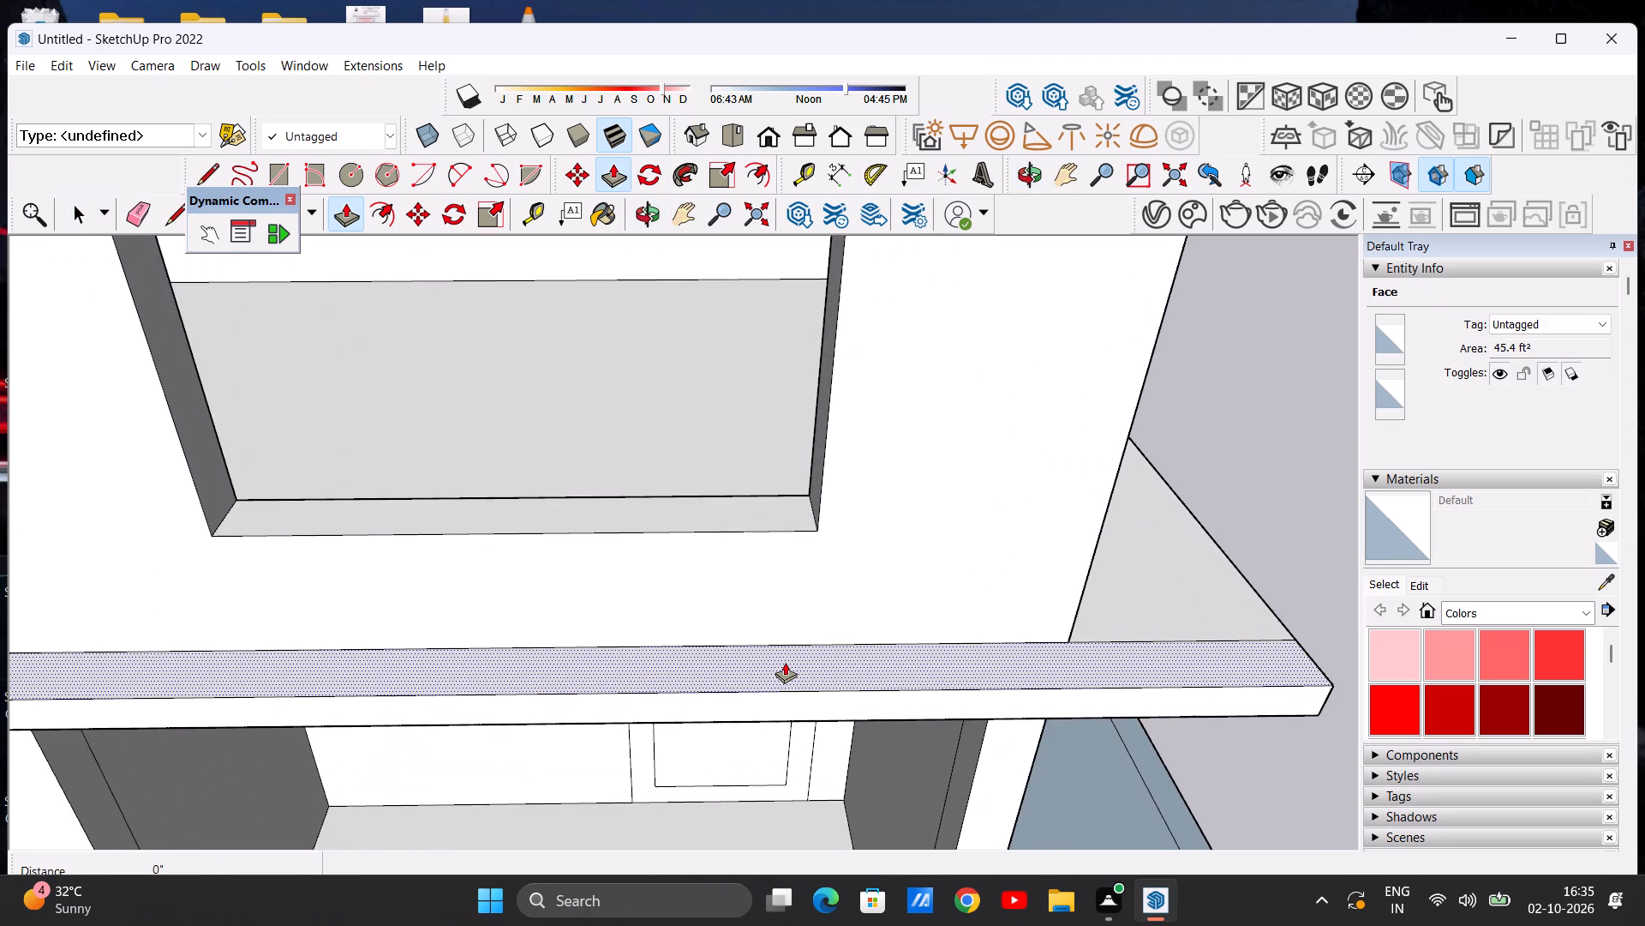
left_click(785, 662)
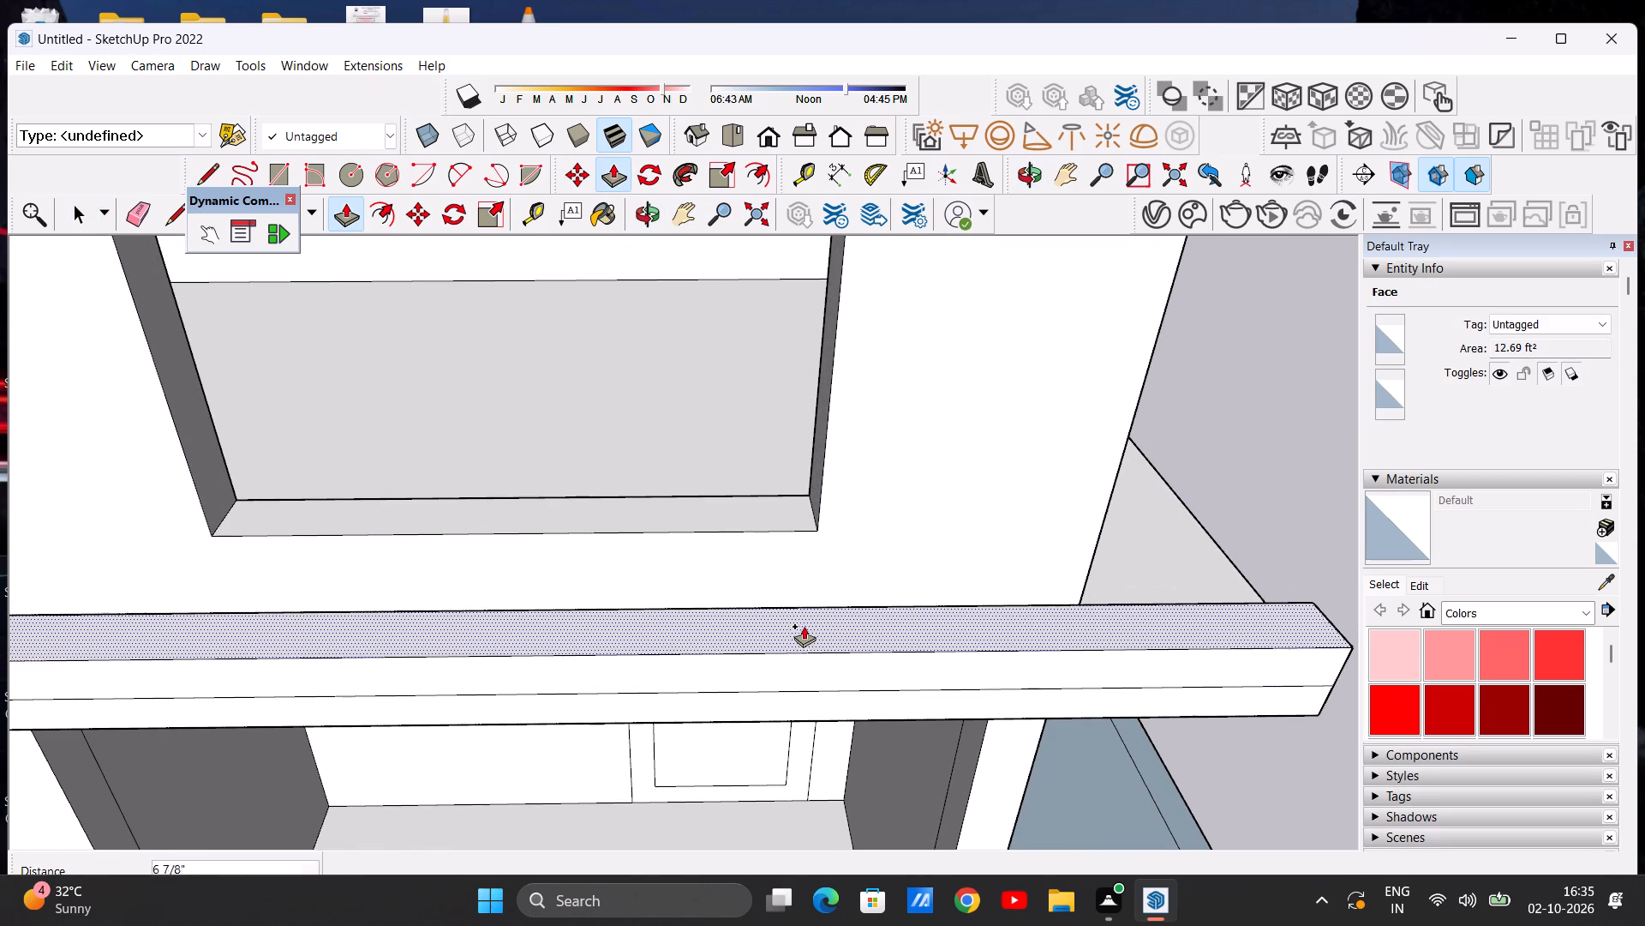
left_click(803, 628)
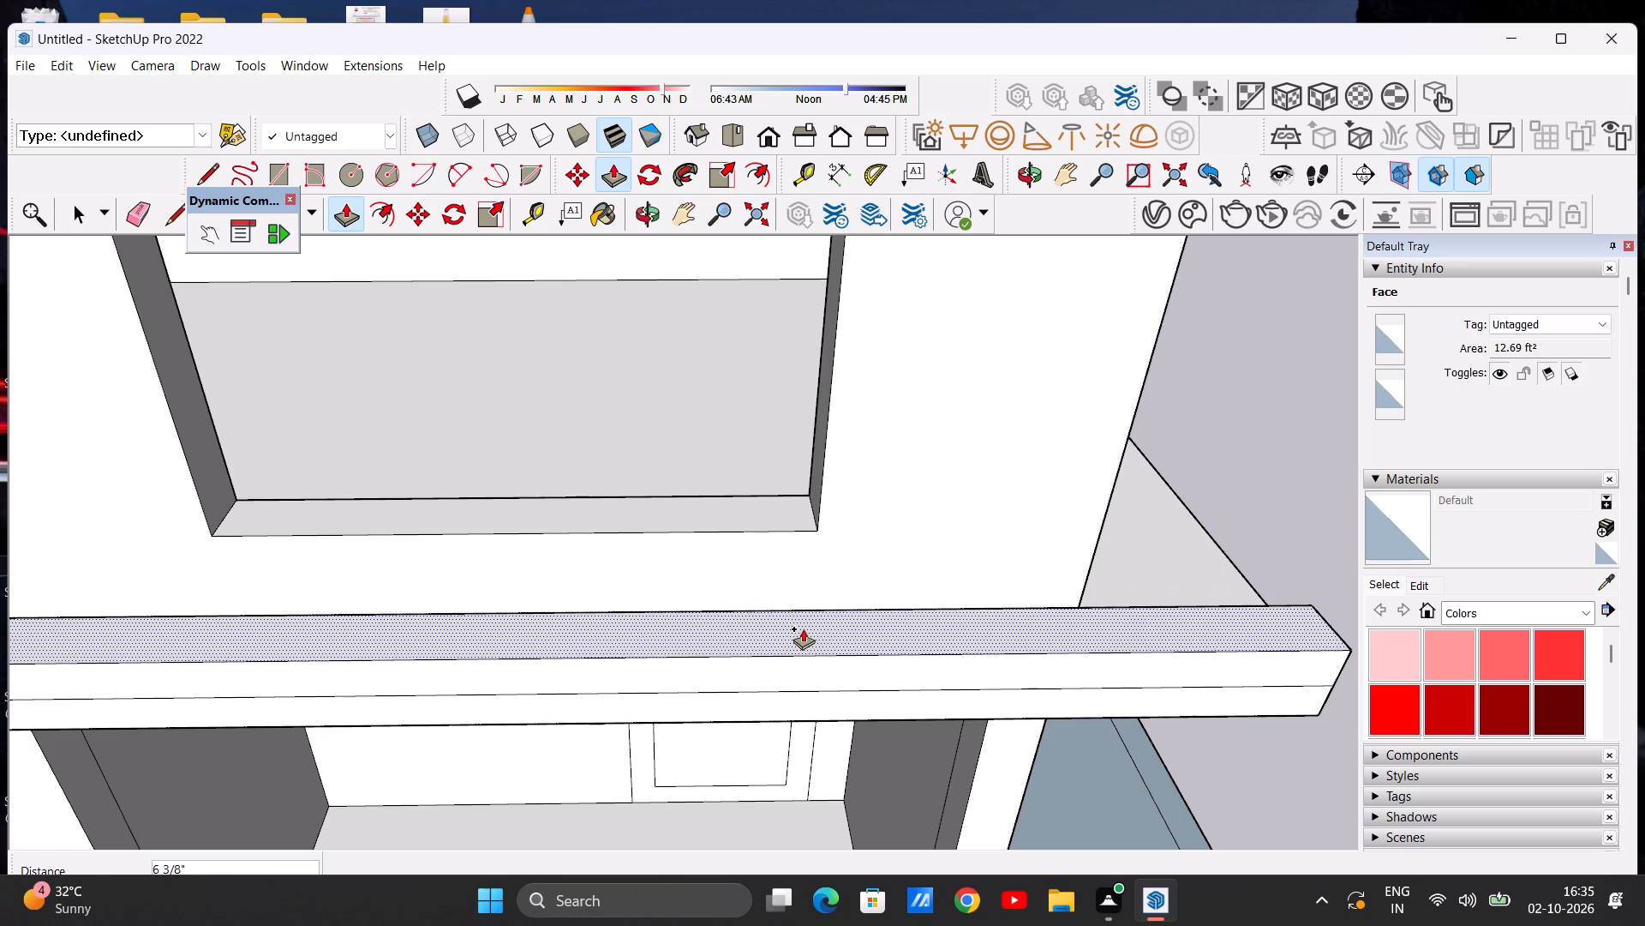
key("space")
Review the raised front edge of the overhang and the front elevation above the porch.
scroll(733, 589, "down", 4)
middle_click_drag(792, 639, 784, 460)
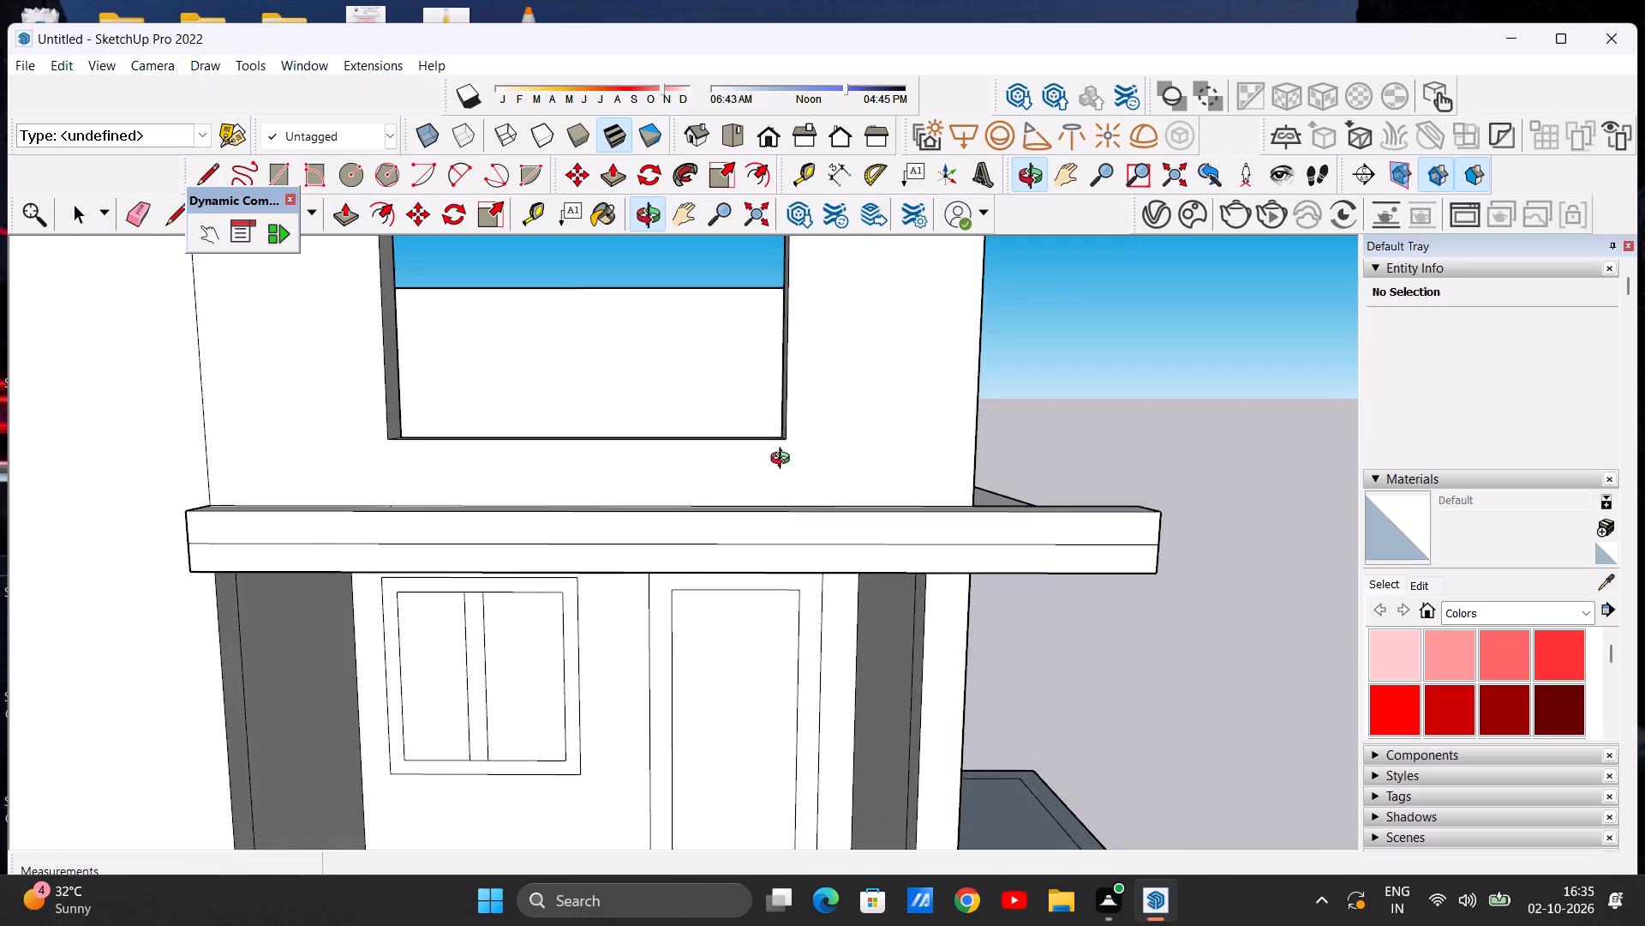
middle_click_drag(784, 460, 787, 510)
scroll(861, 466, "down", 5)
scroll(545, 556, "up", 10)
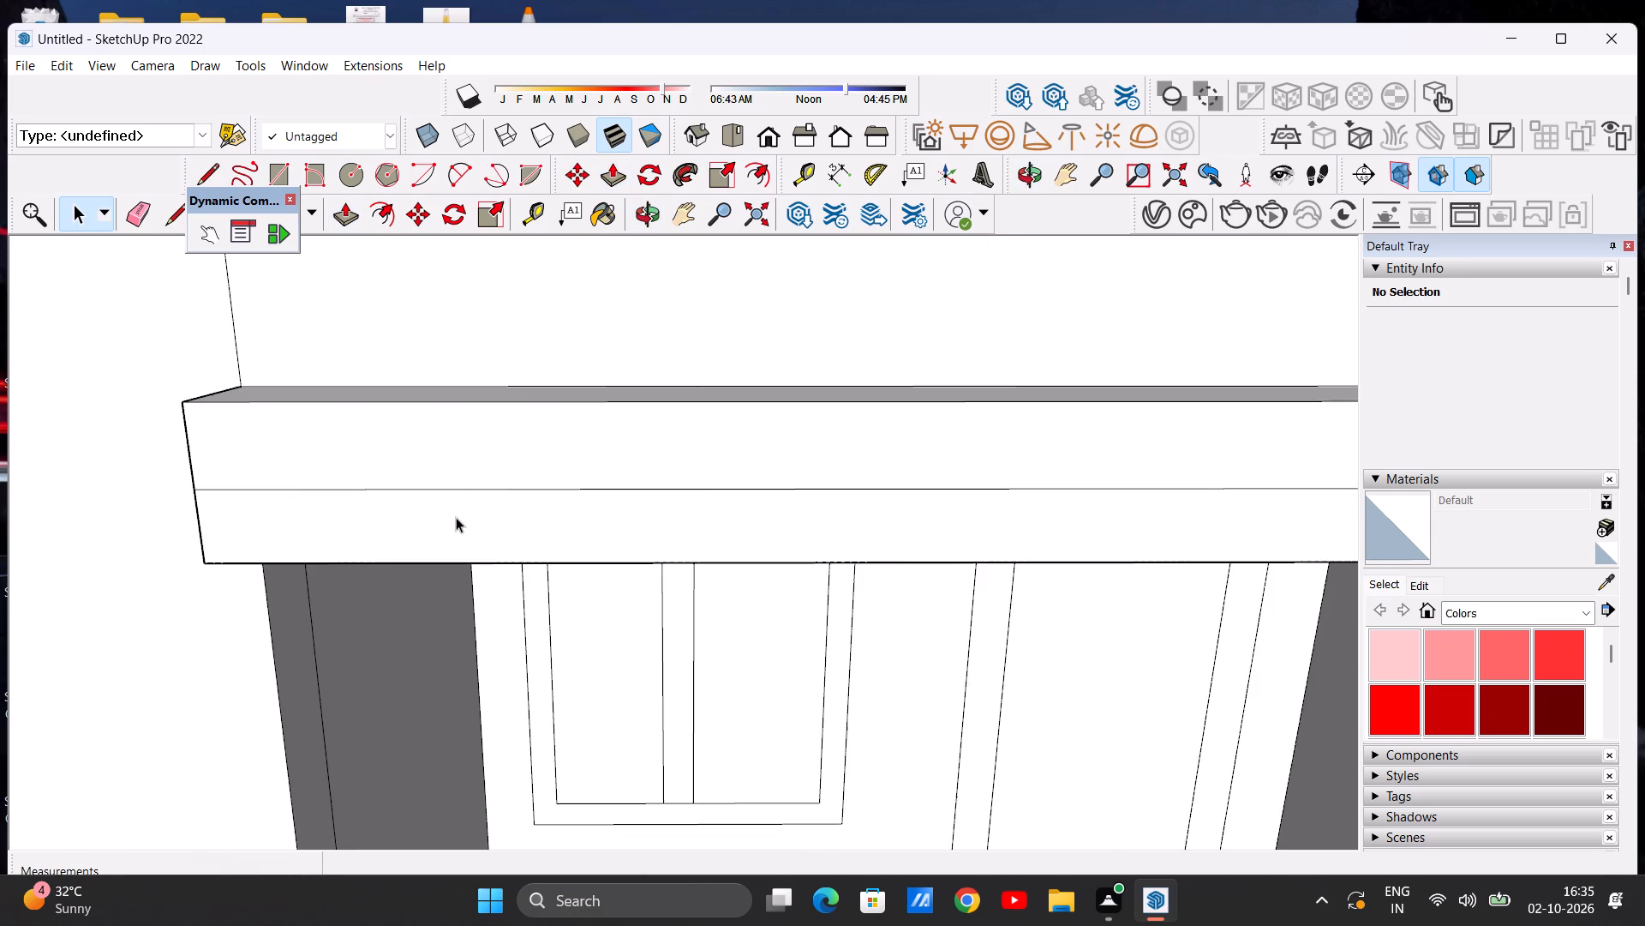
scroll(456, 517, "up", 1)
scroll(541, 552, "down", 11)
middle_click_drag(595, 554, 603, 512)
scroll(591, 569, "down", 3)
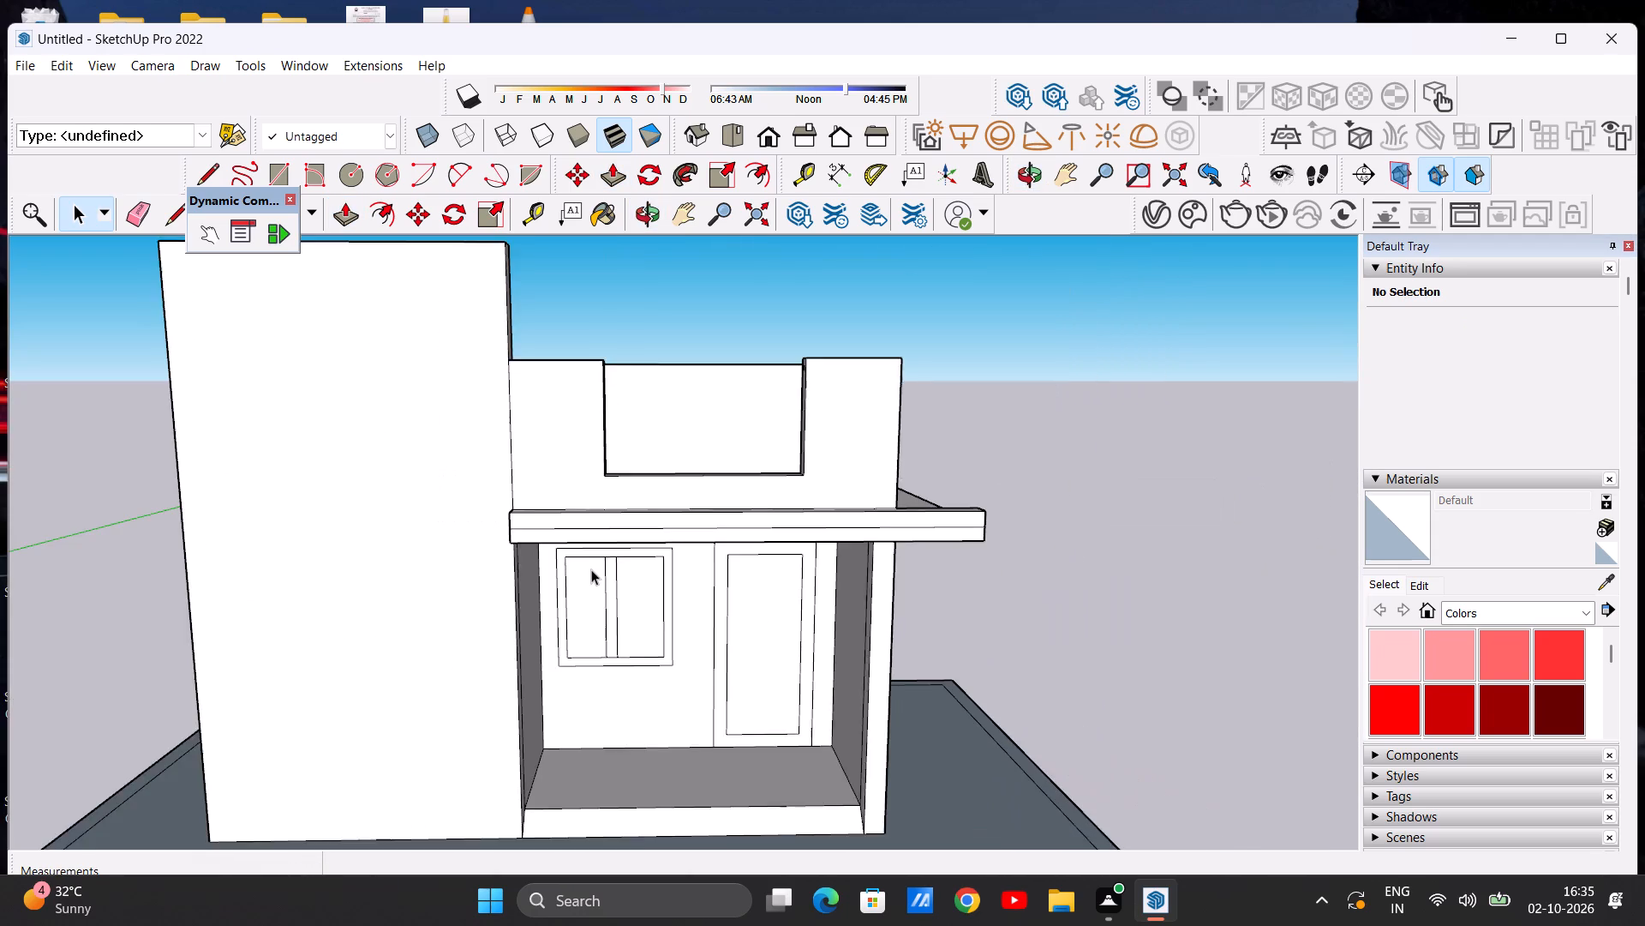
scroll(591, 569, "down", 5)
scroll(681, 408, "up", 6)
scroll(477, 451, "up", 1)
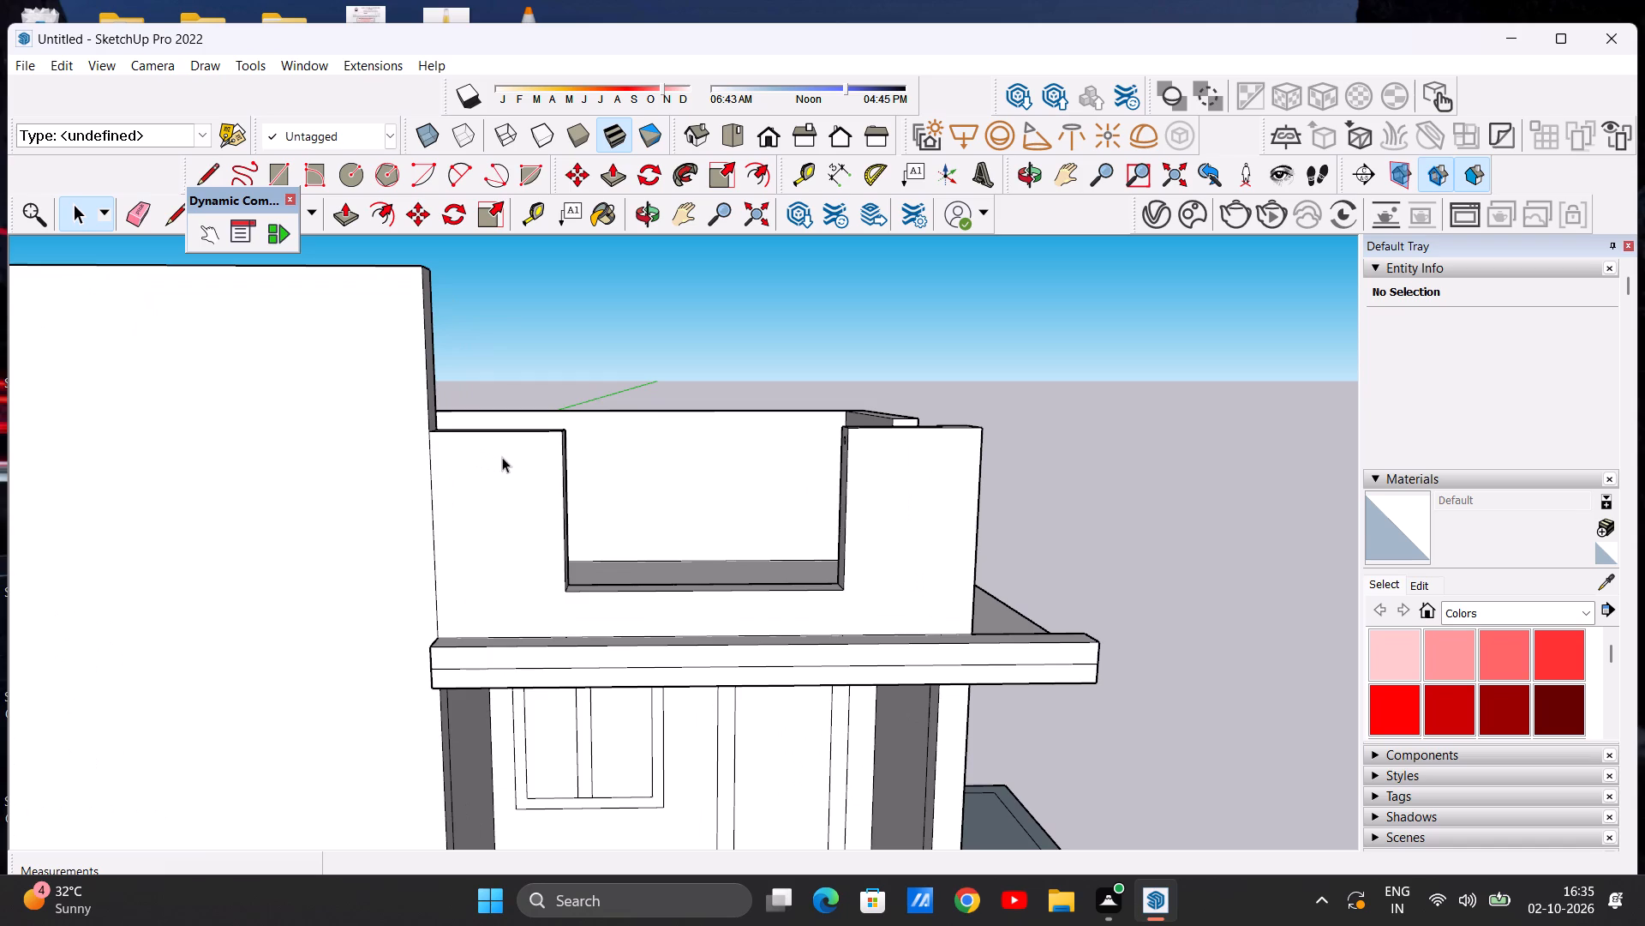
Copy the small circle on the front opening's jamb near the house corner straight down about 2' 9 5/16".
scroll(615, 472, "down", 1)
middle_click_drag(661, 478, 826, 492)
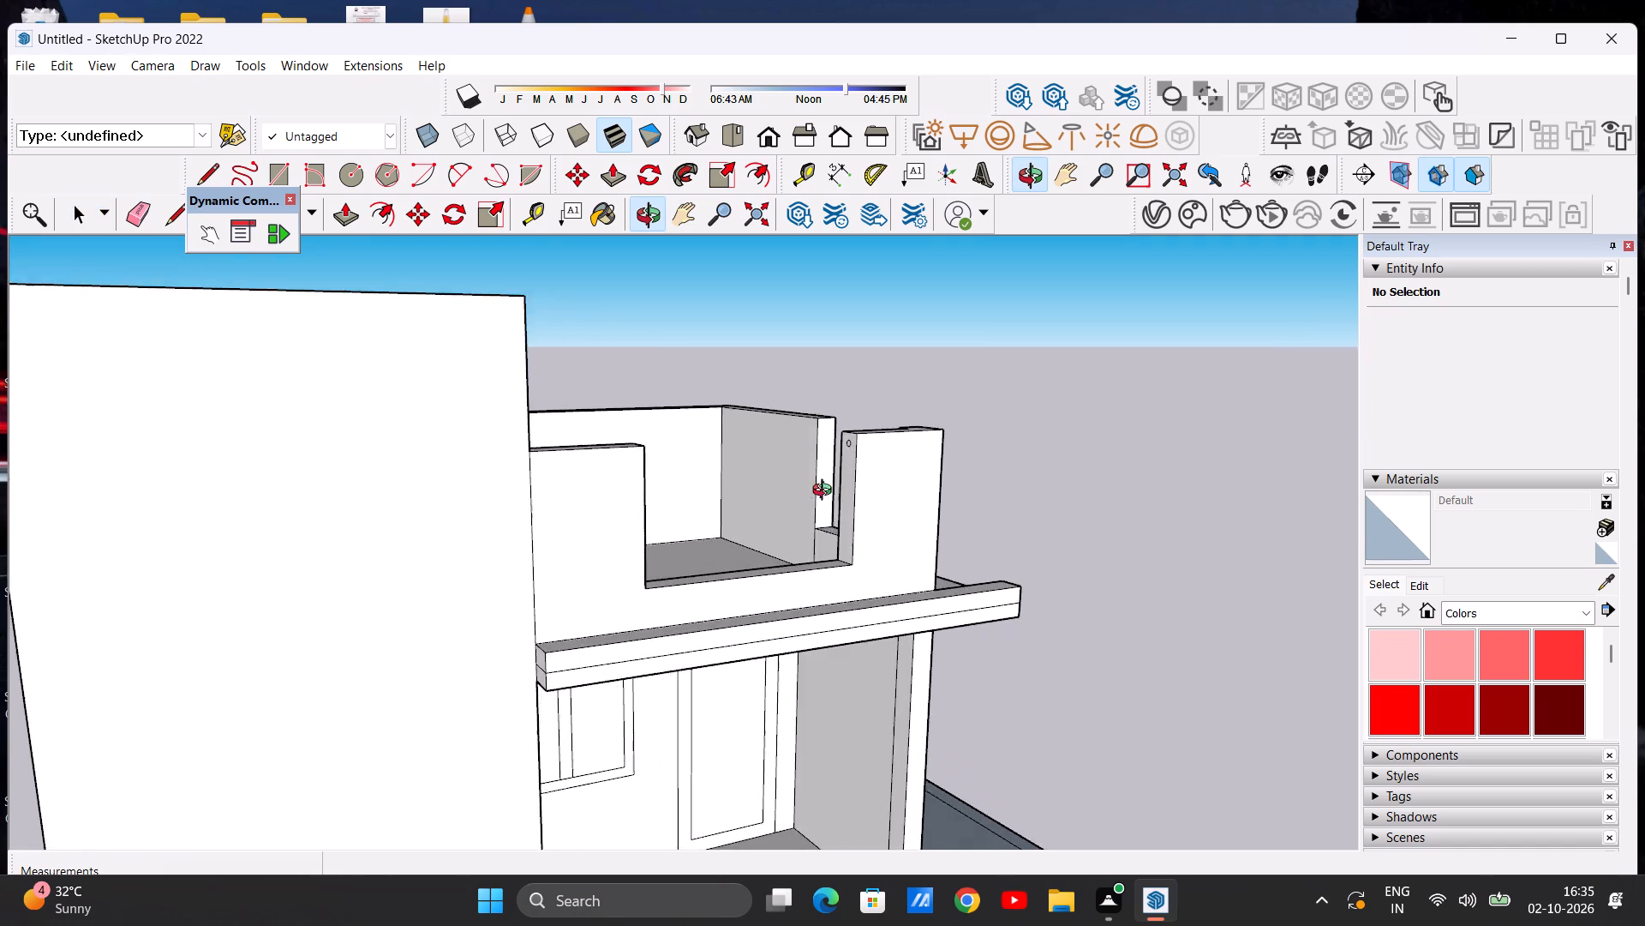
middle_click_drag(826, 492, 877, 519)
scroll(858, 443, "up", 6)
middle_click_drag(828, 478, 827, 539)
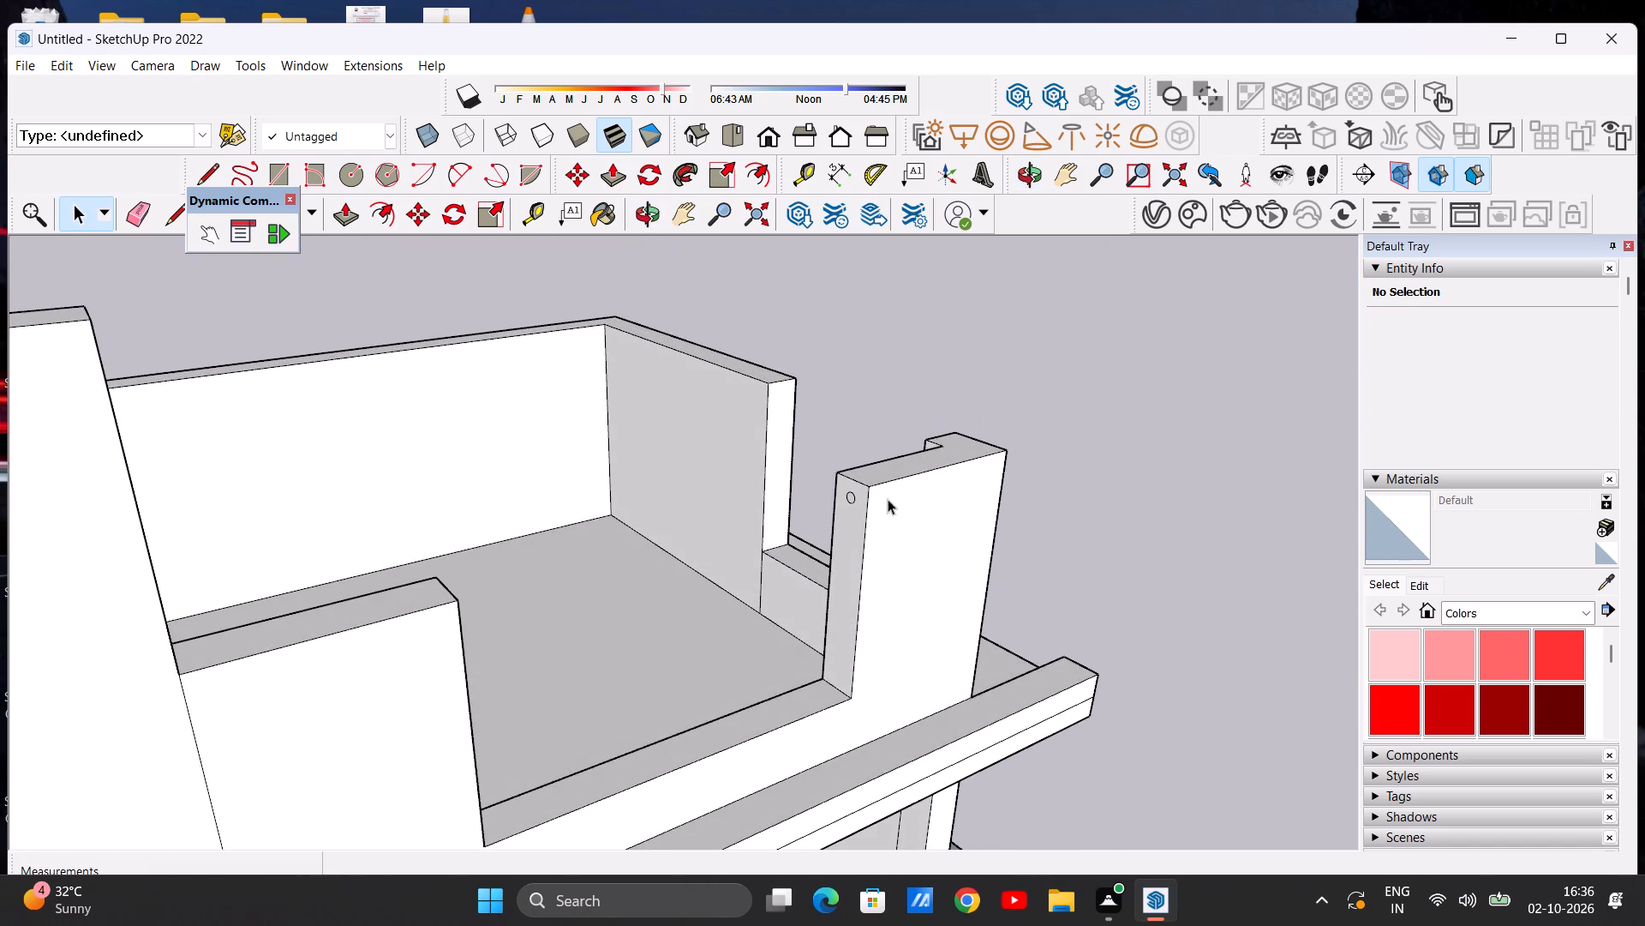
scroll(868, 492, "up", 7)
middle_click_drag(856, 562, 873, 493)
scroll(862, 490, "up", 3)
scroll(862, 484, "down", 4)
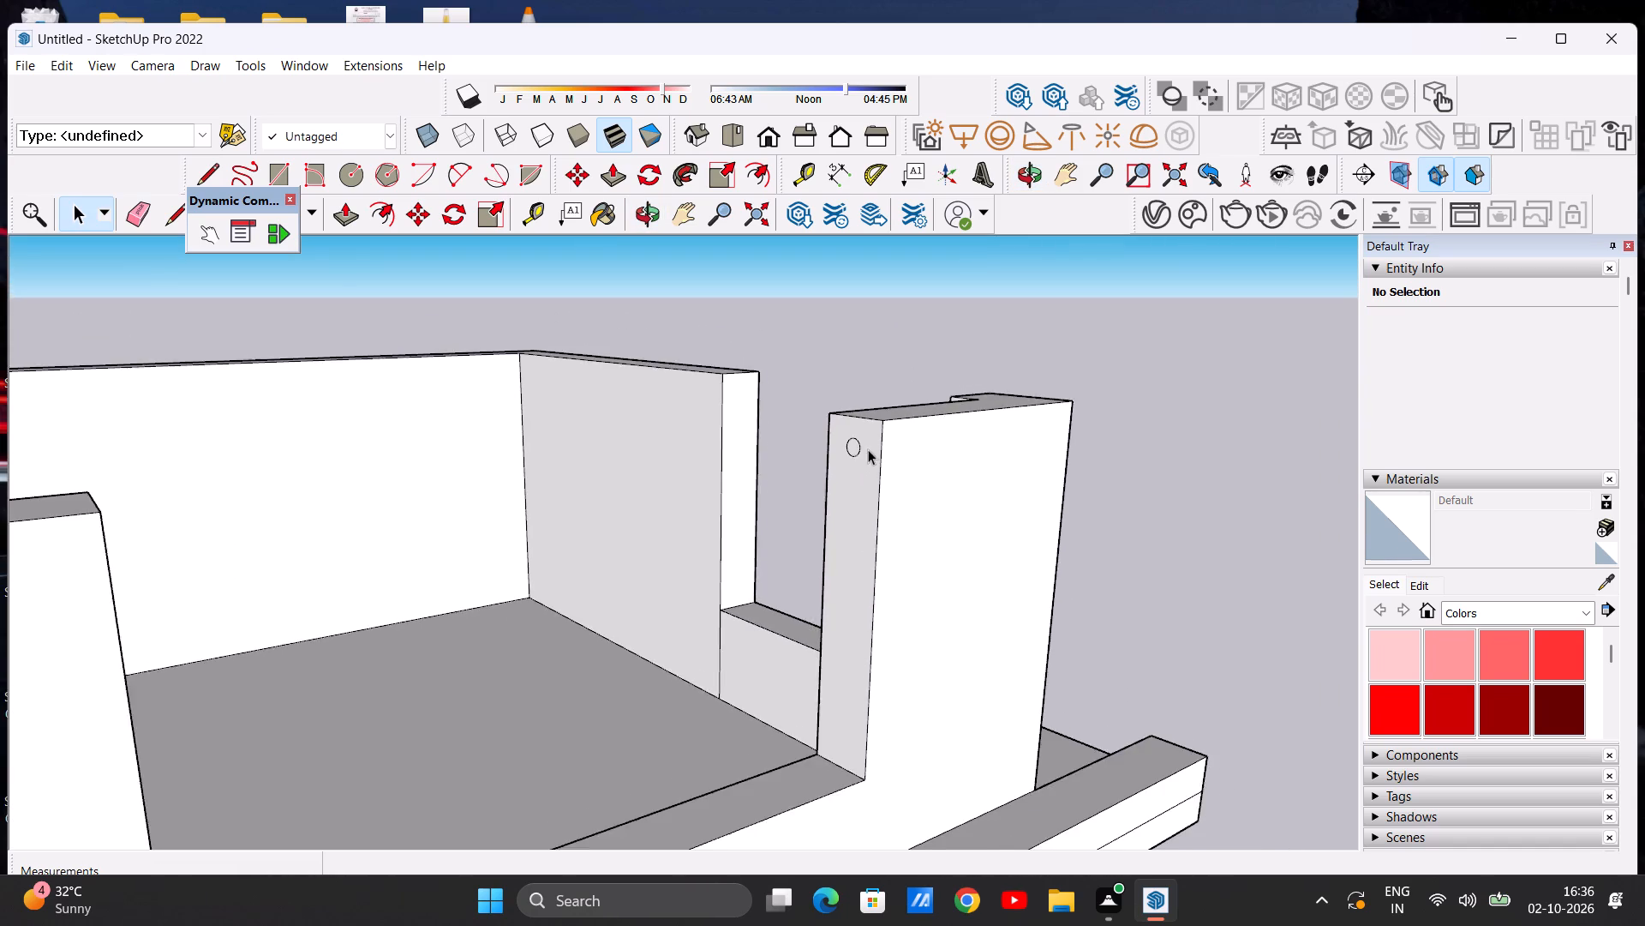
scroll(868, 449, "down", 4)
scroll(866, 608, "up", 6)
double_click(845, 326)
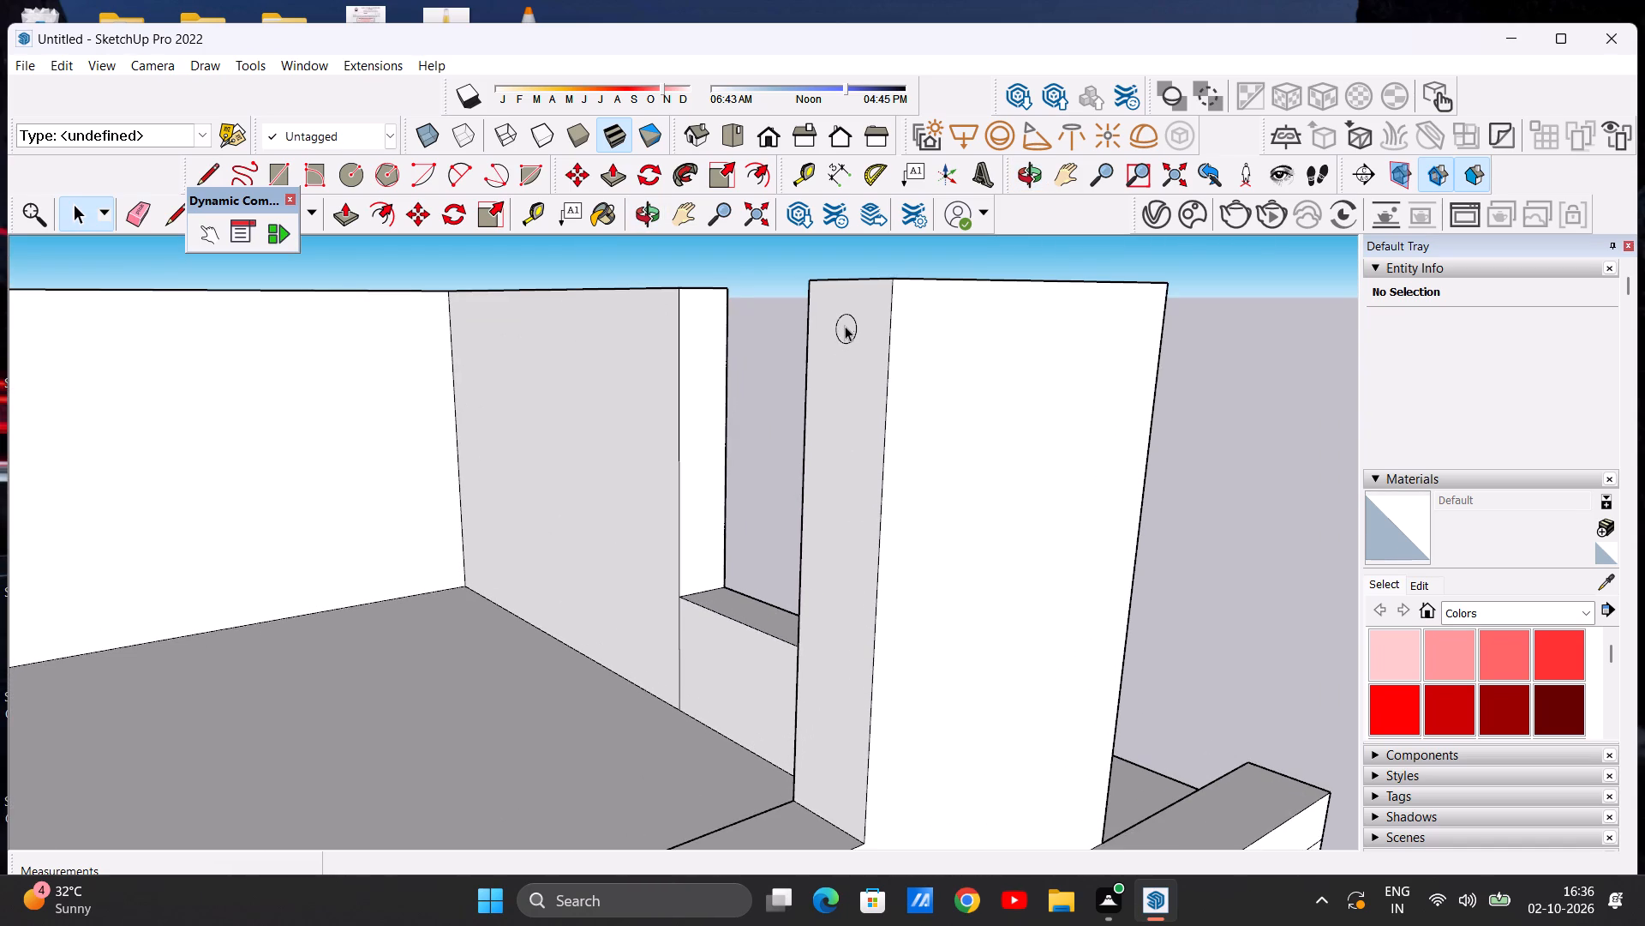
key("m")
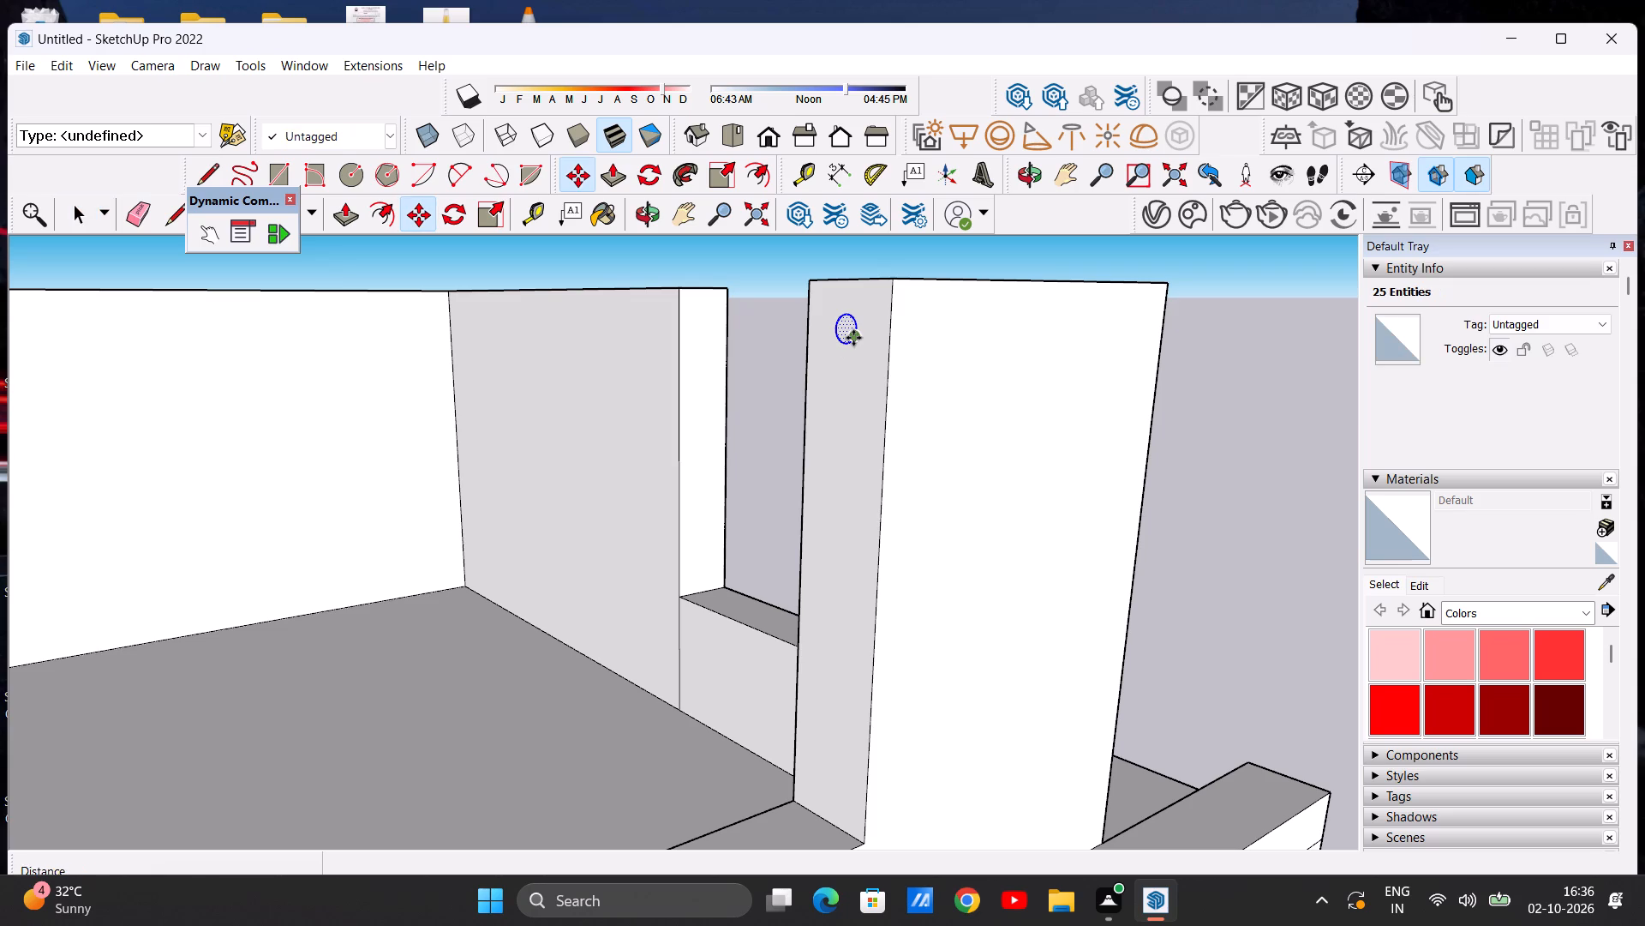
left_click(853, 338)
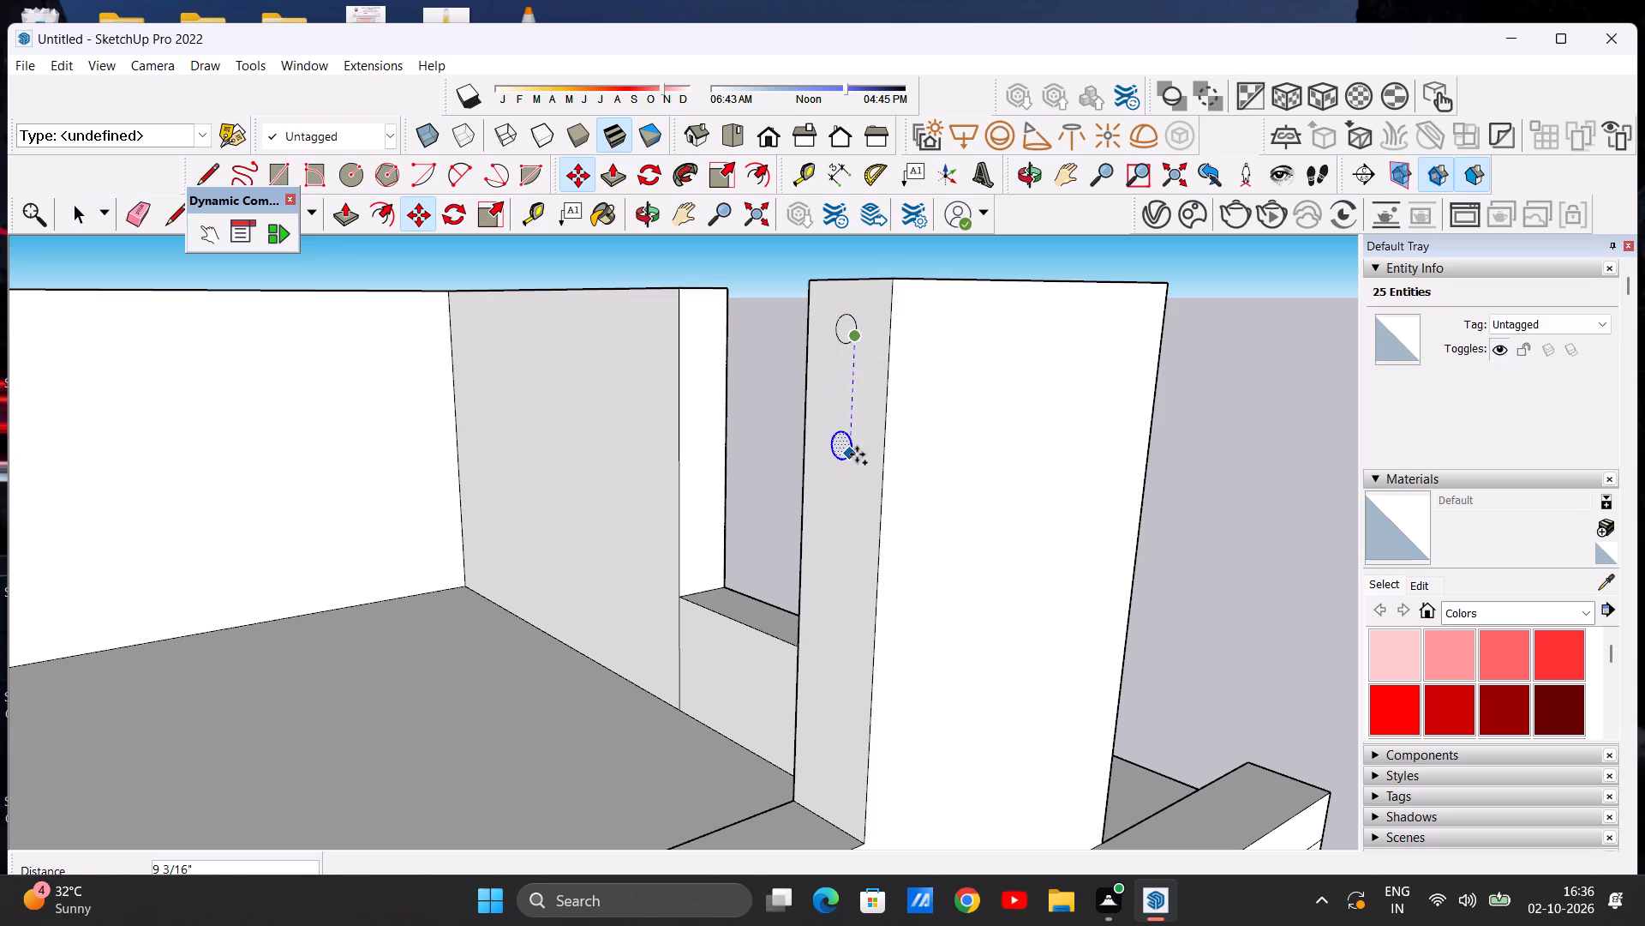
scroll(845, 604, "down", 4)
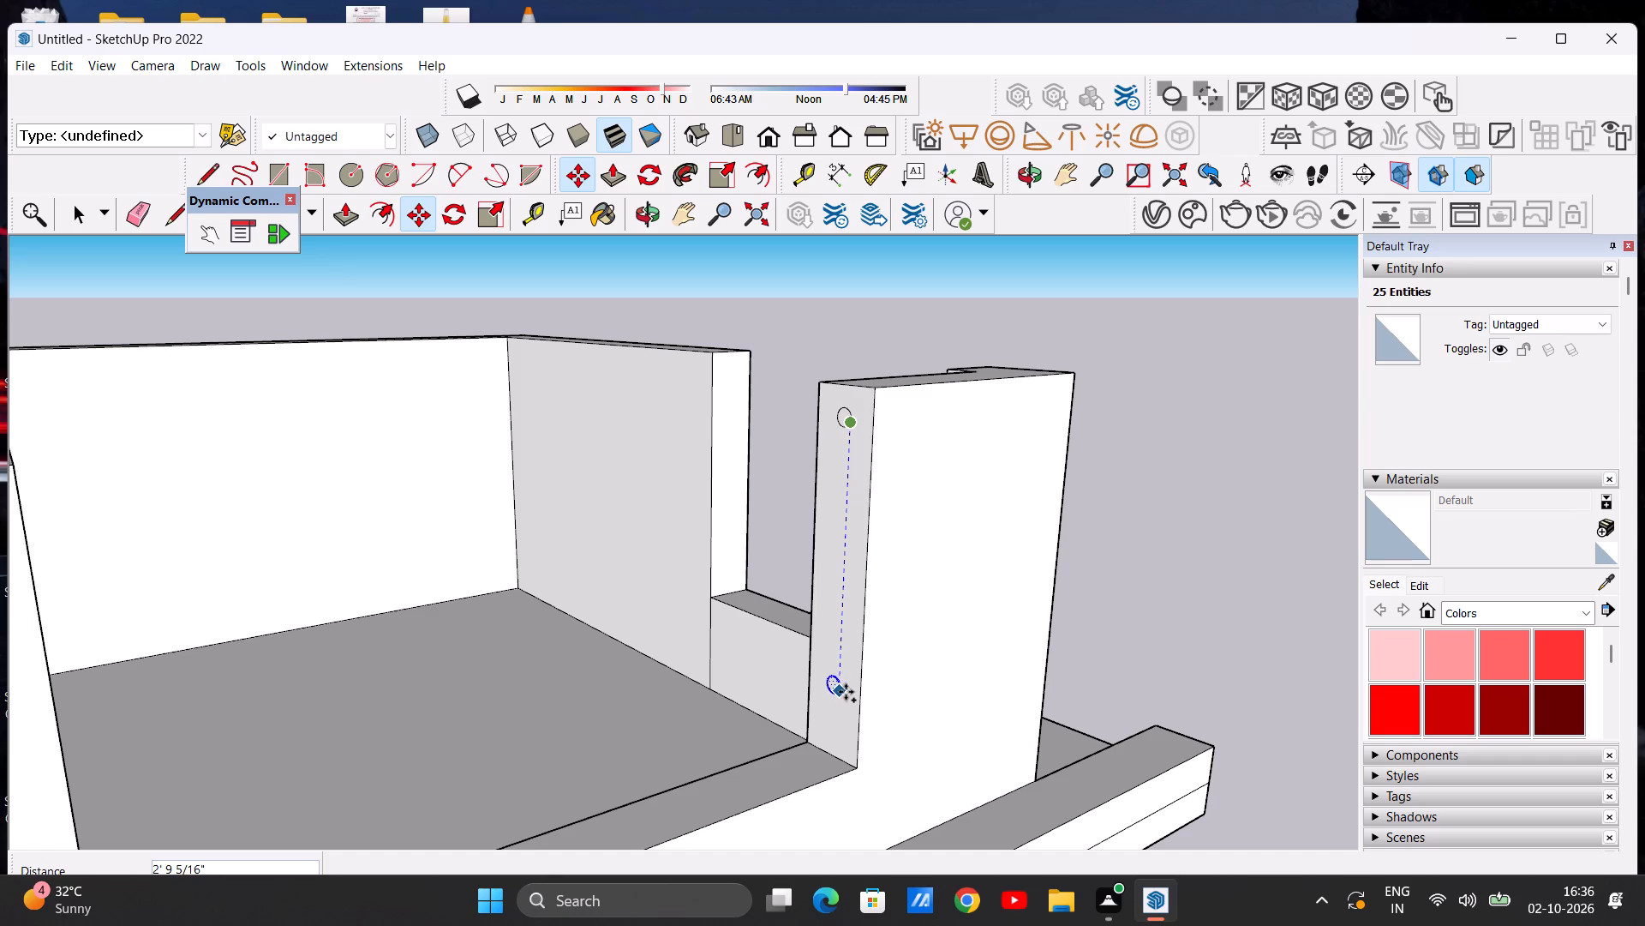
left_click(846, 692)
Add two circle copies between the existing pair, one about 1' 10 1/16" above the lowest and another 11" below that copy.
left_click(840, 688)
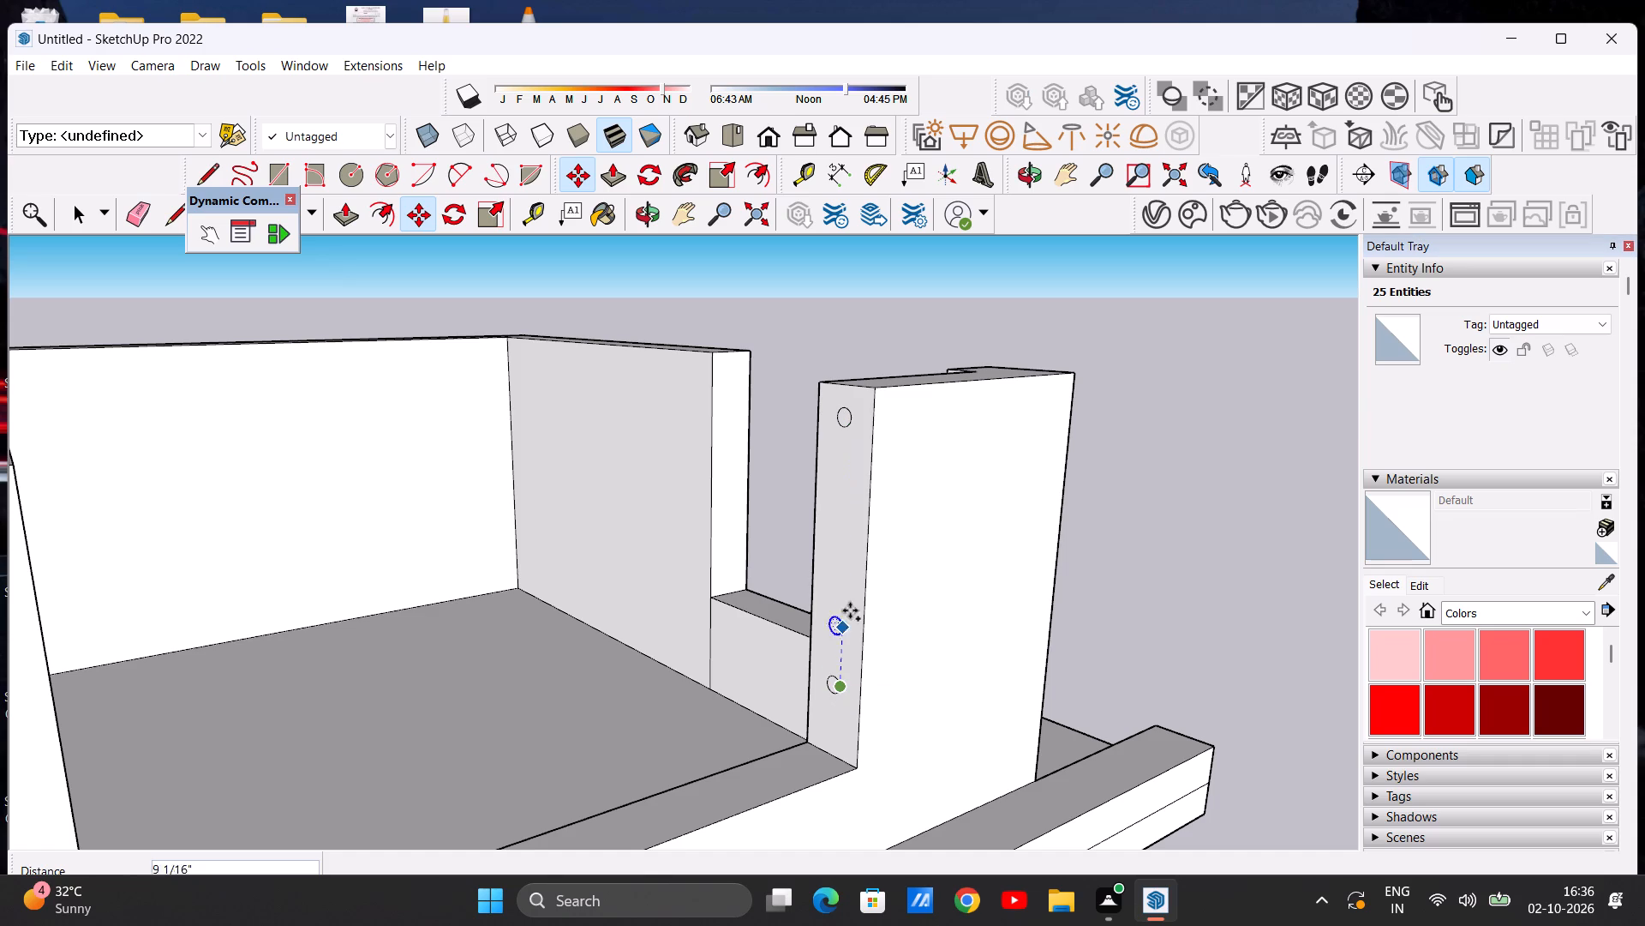
left_click(845, 514)
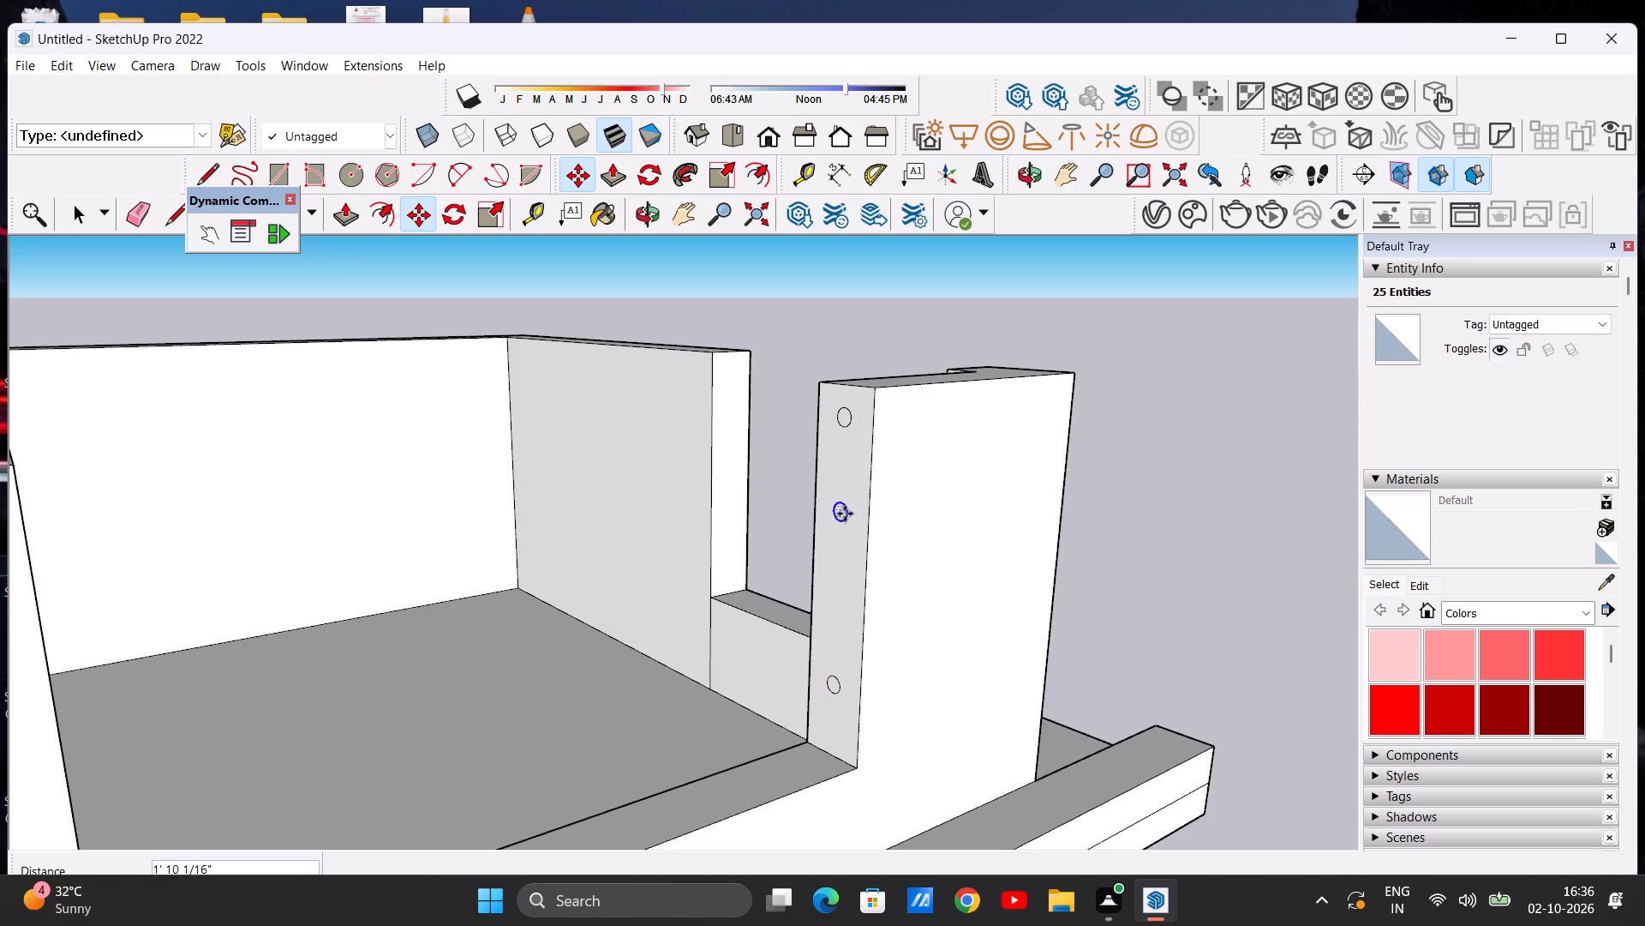
left_click(844, 521)
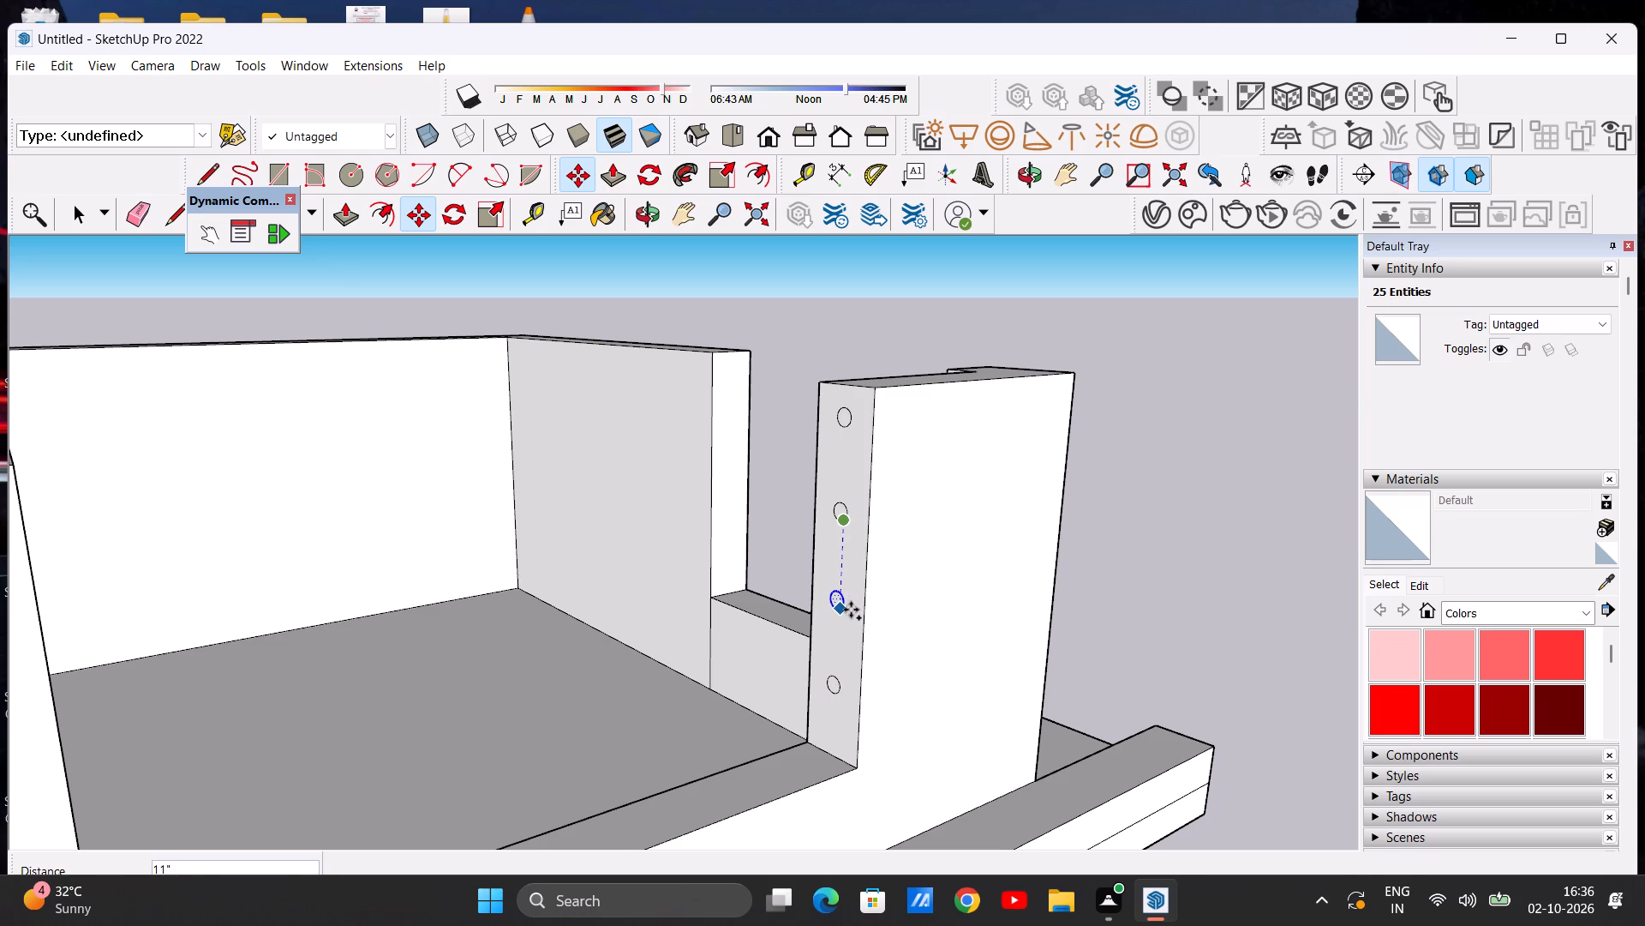
left_click(851, 610)
key("space")
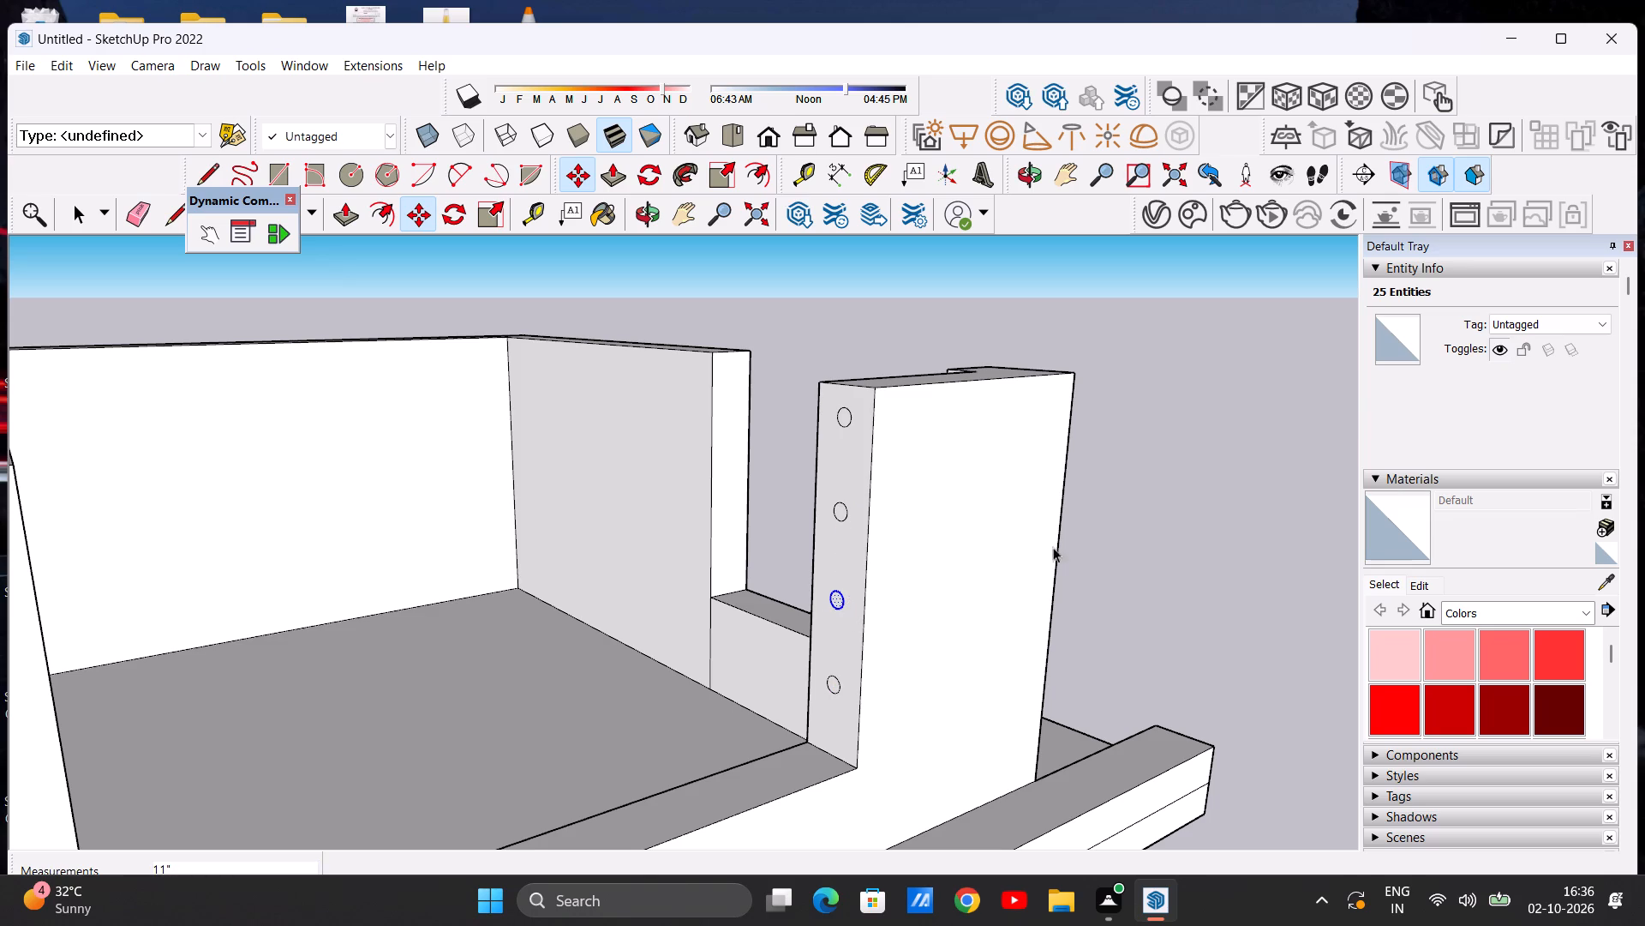
left_click(1170, 516)
Push/Pull the top circle about 6' 8 1/4" across the front opening to the opposite jamb as a round rail.
scroll(730, 612, "down", 6)
middle_click_drag(775, 602, 745, 580)
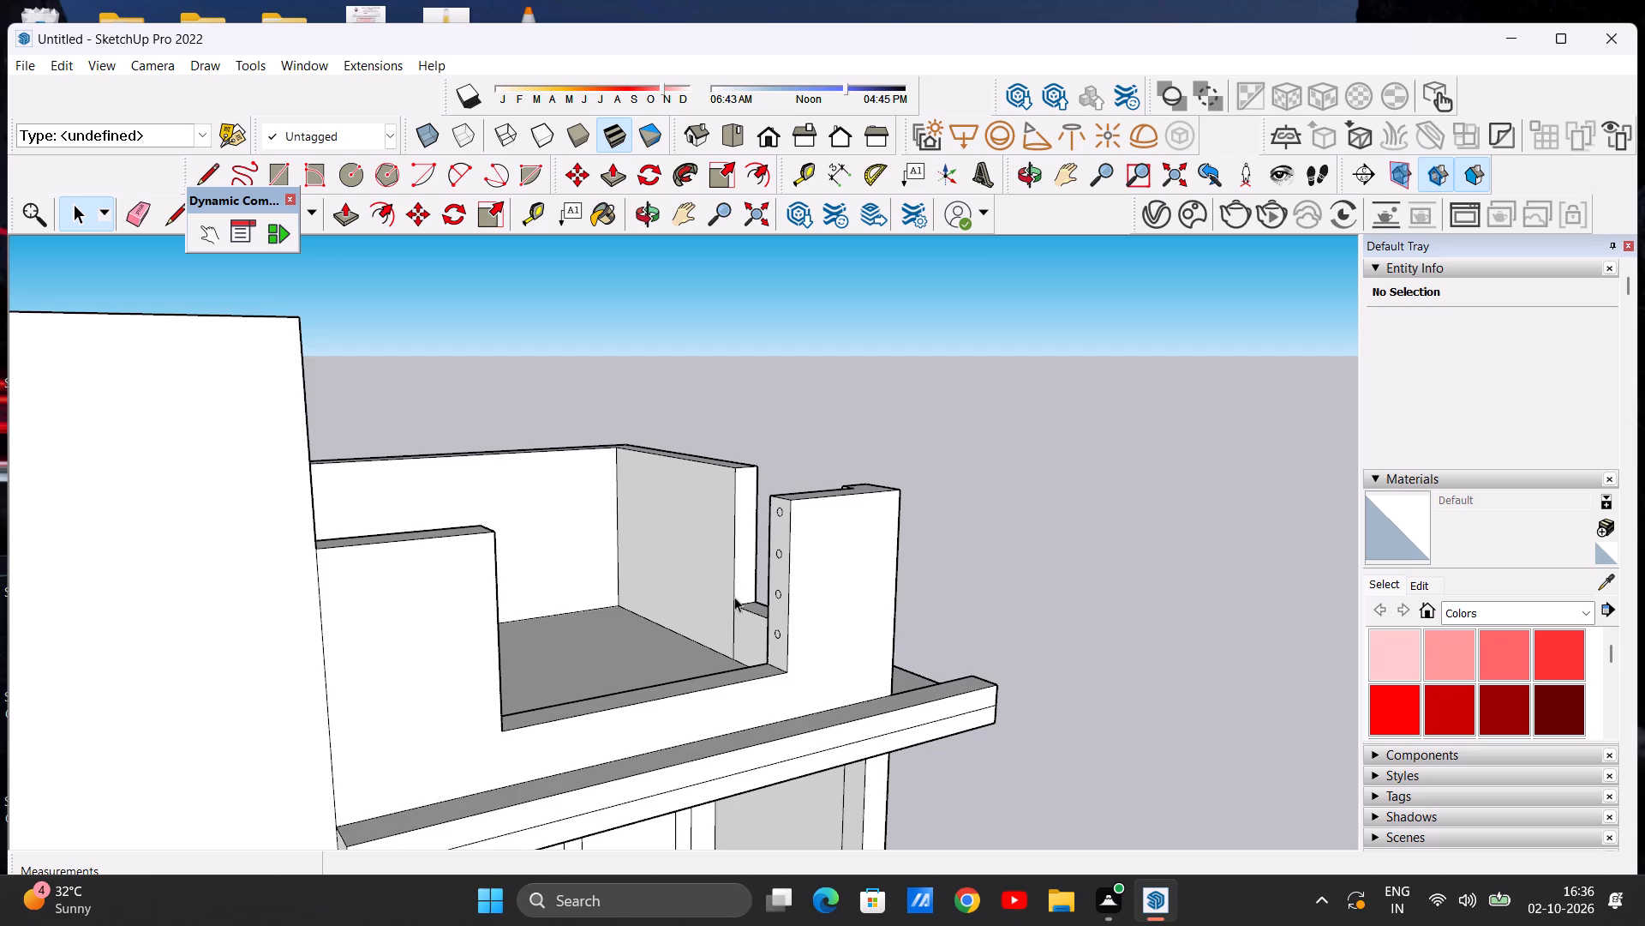
scroll(737, 597, "down", 2)
scroll(757, 574, "up", 5)
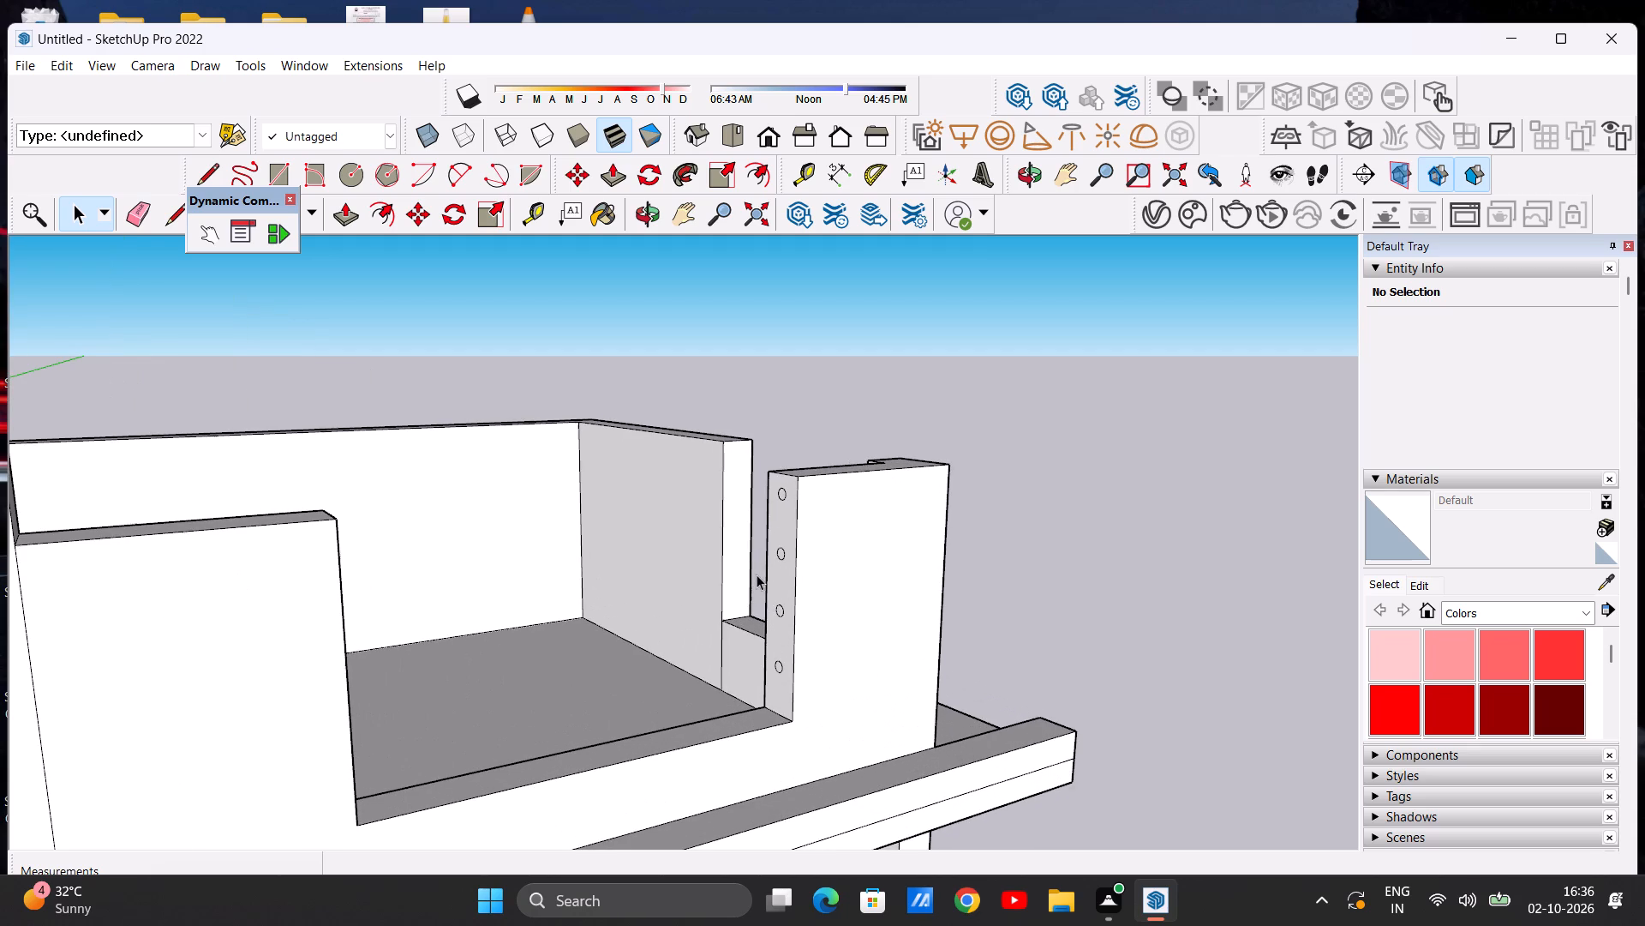
middle_click_drag(733, 574, 751, 579)
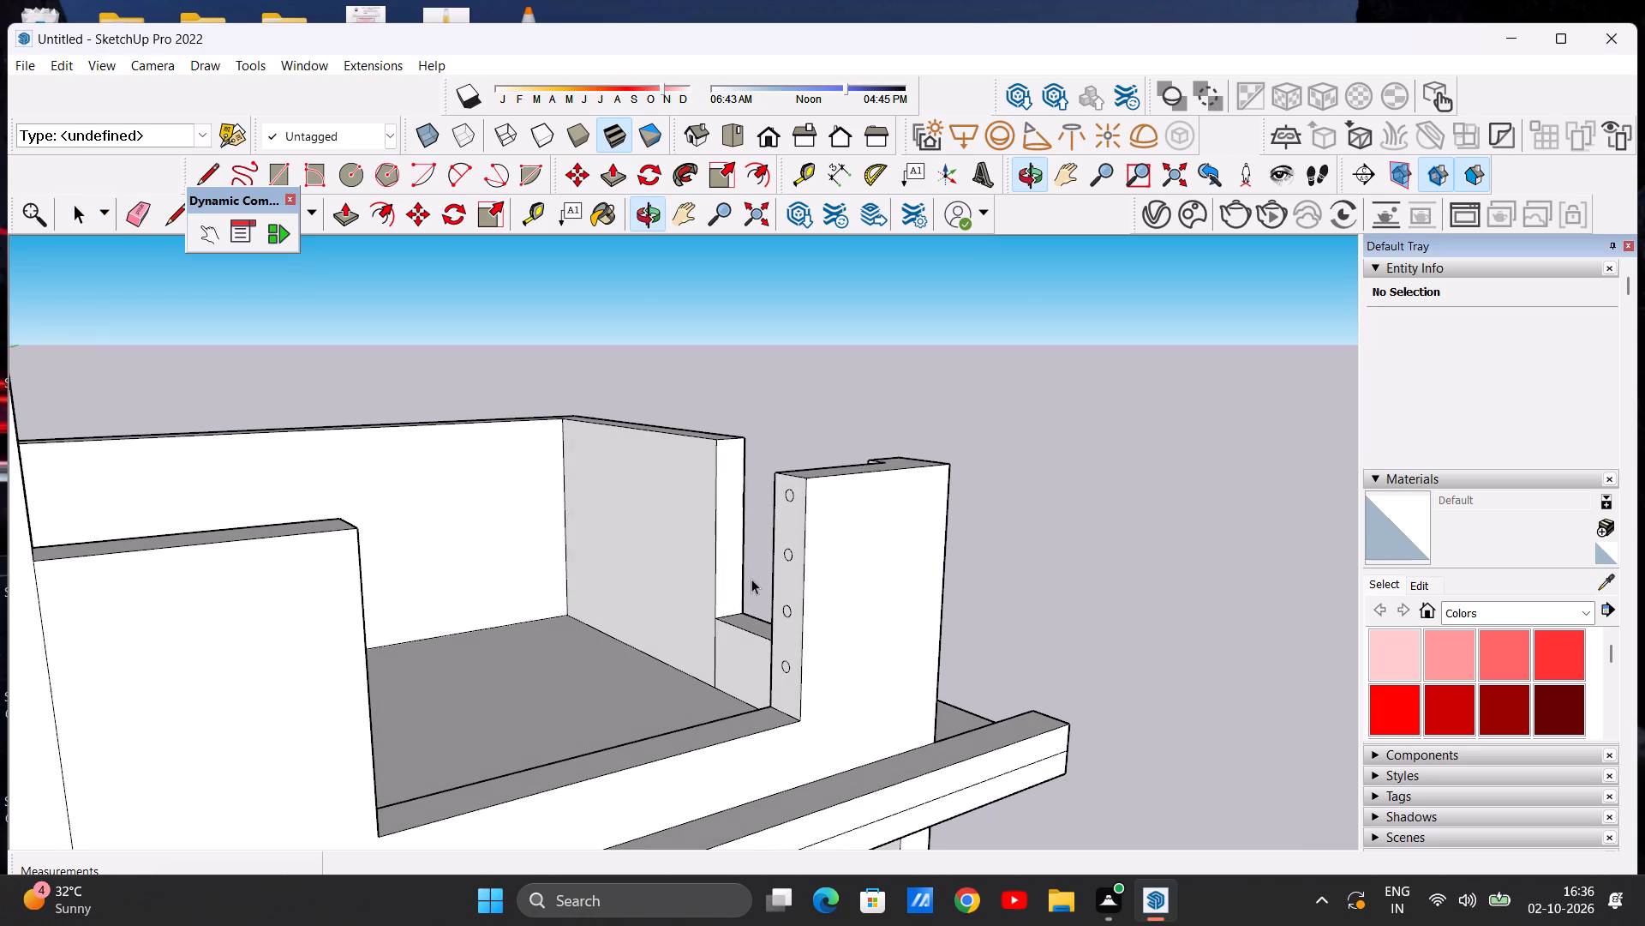
scroll(780, 513, "up", 4)
key("p")
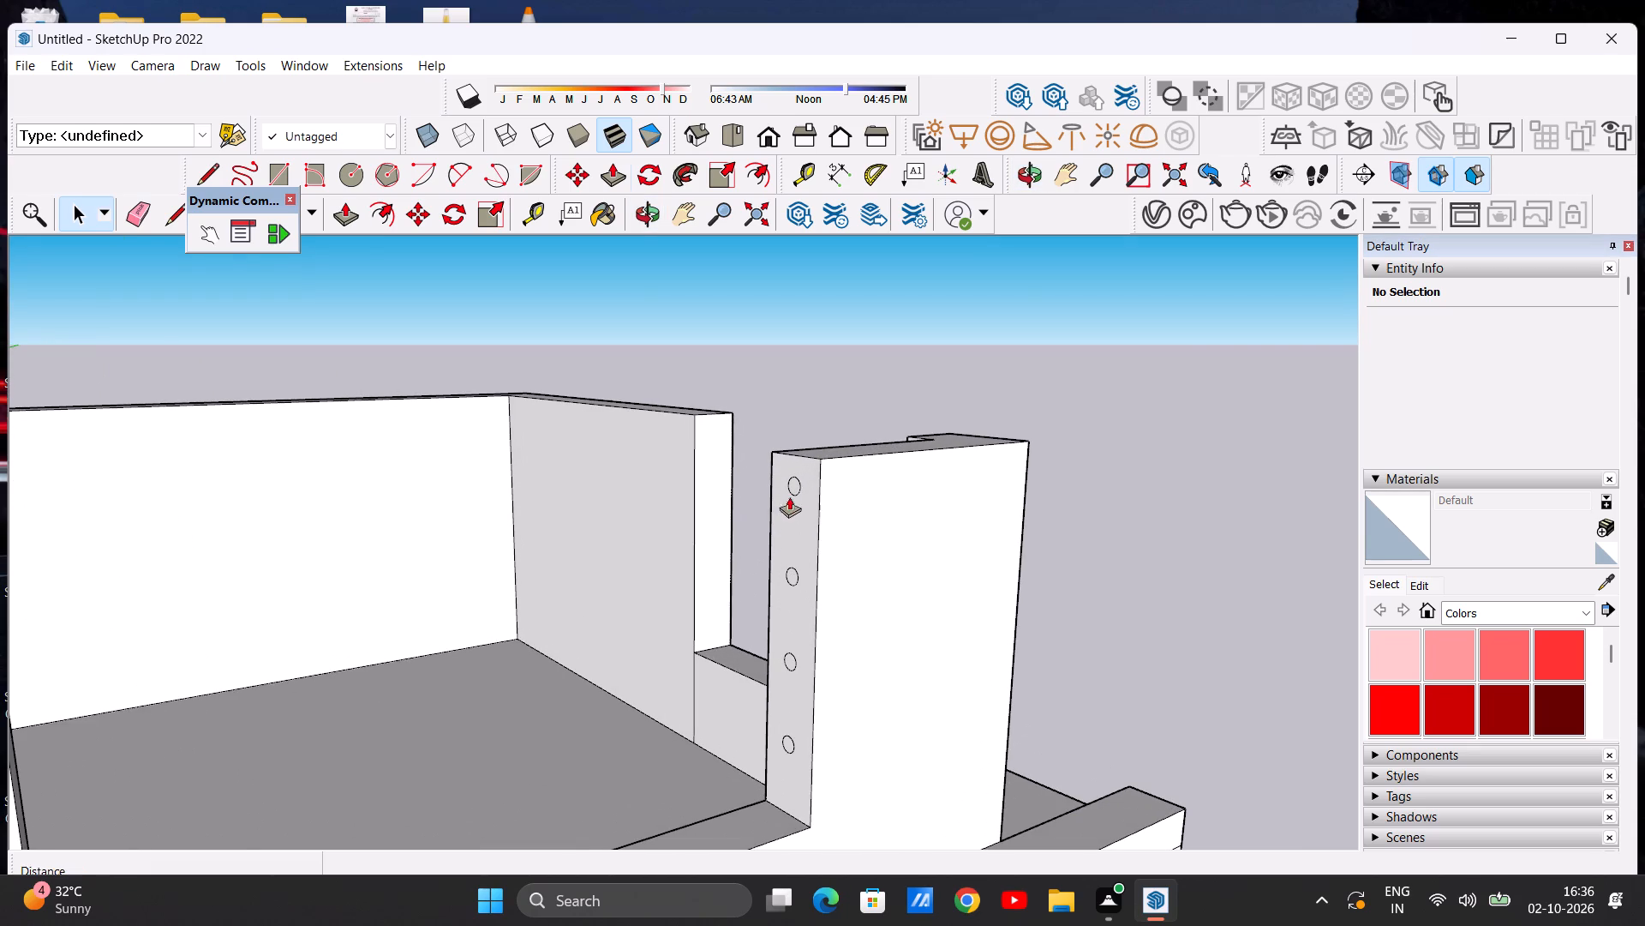
scroll(789, 478, "up", 11)
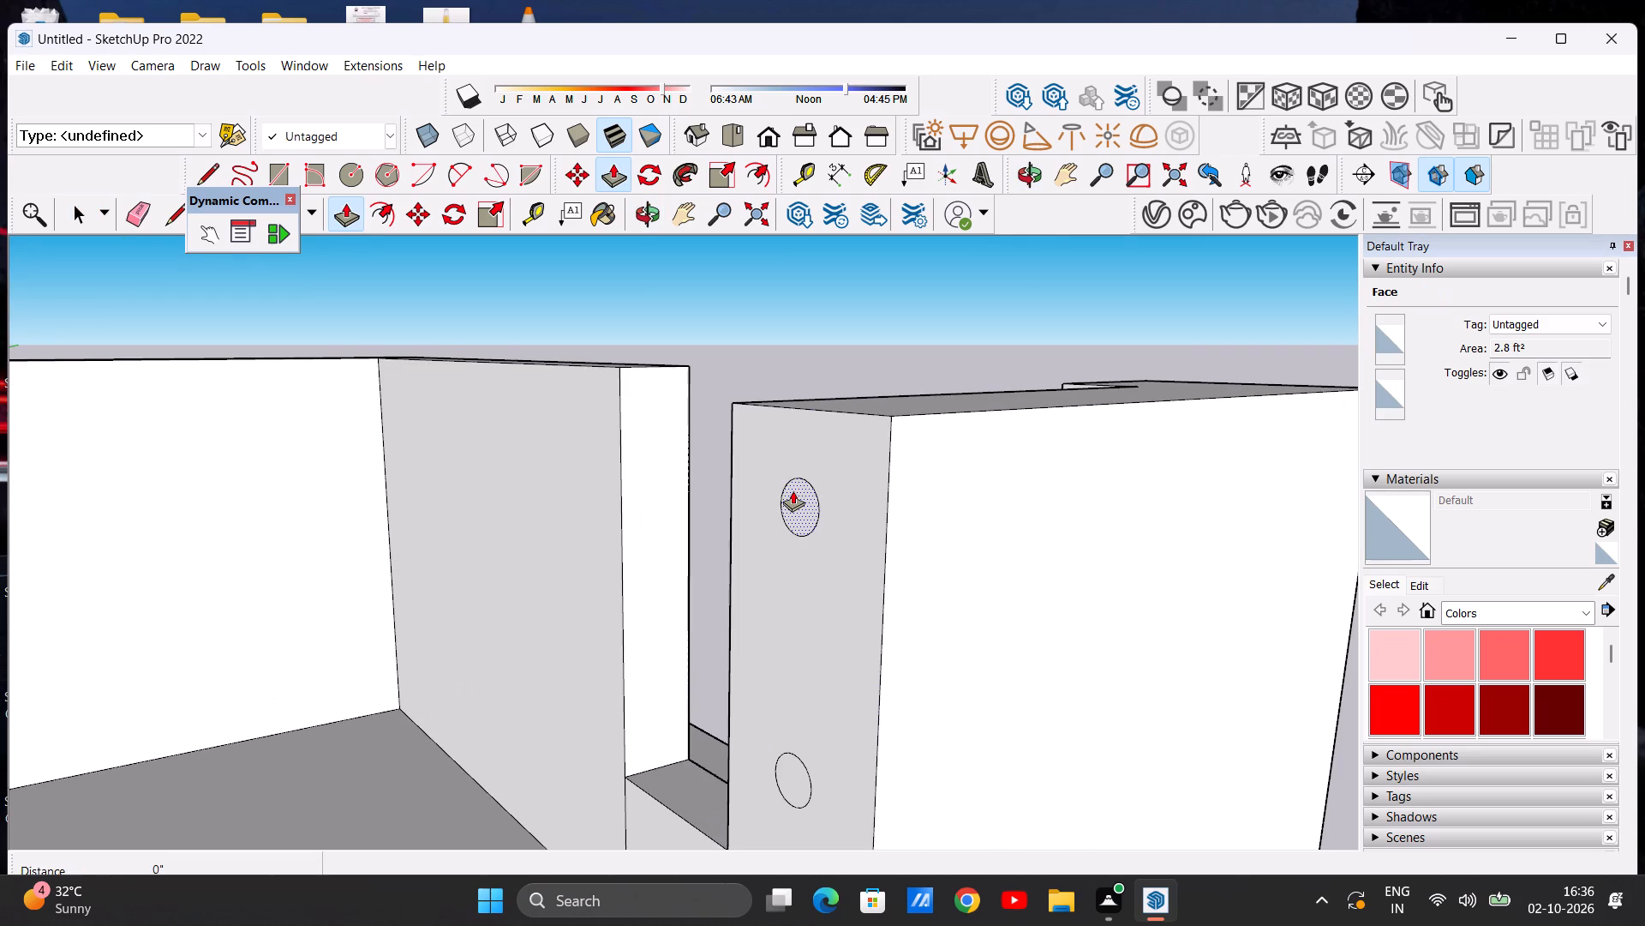
left_click(793, 490)
scroll(617, 527, "down", 16)
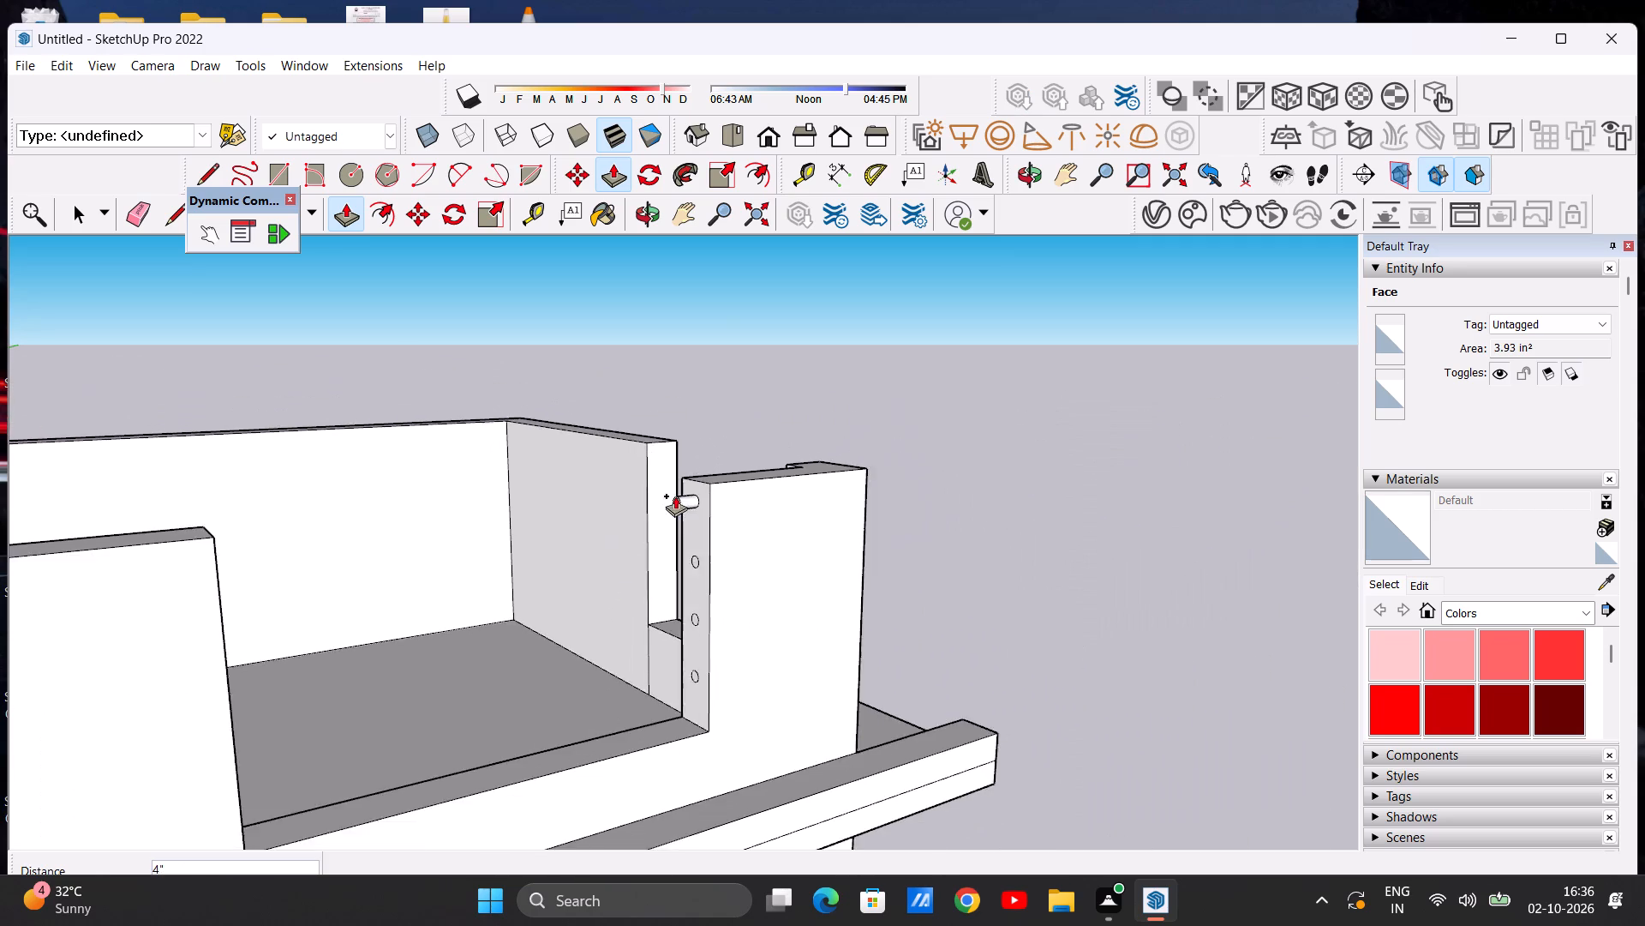
middle_click_drag(655, 502, 357, 541)
scroll(276, 493, "up", 4)
middle_click_drag(263, 502, 280, 508)
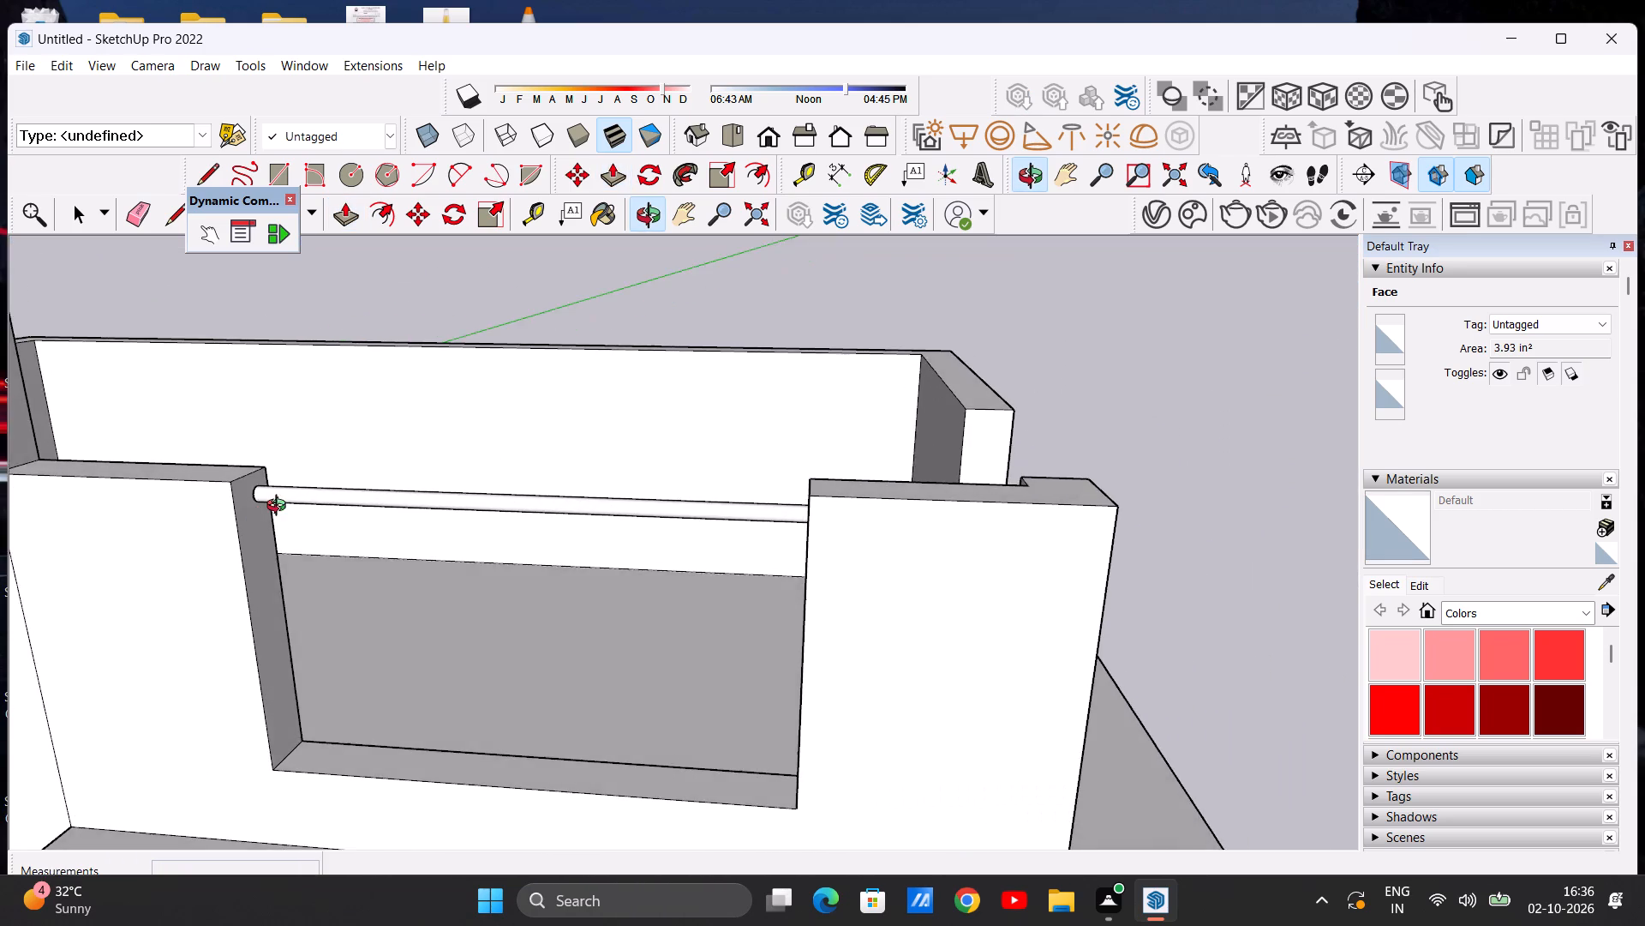
middle_click_drag(280, 508, 338, 496)
scroll(257, 506, "up", 9)
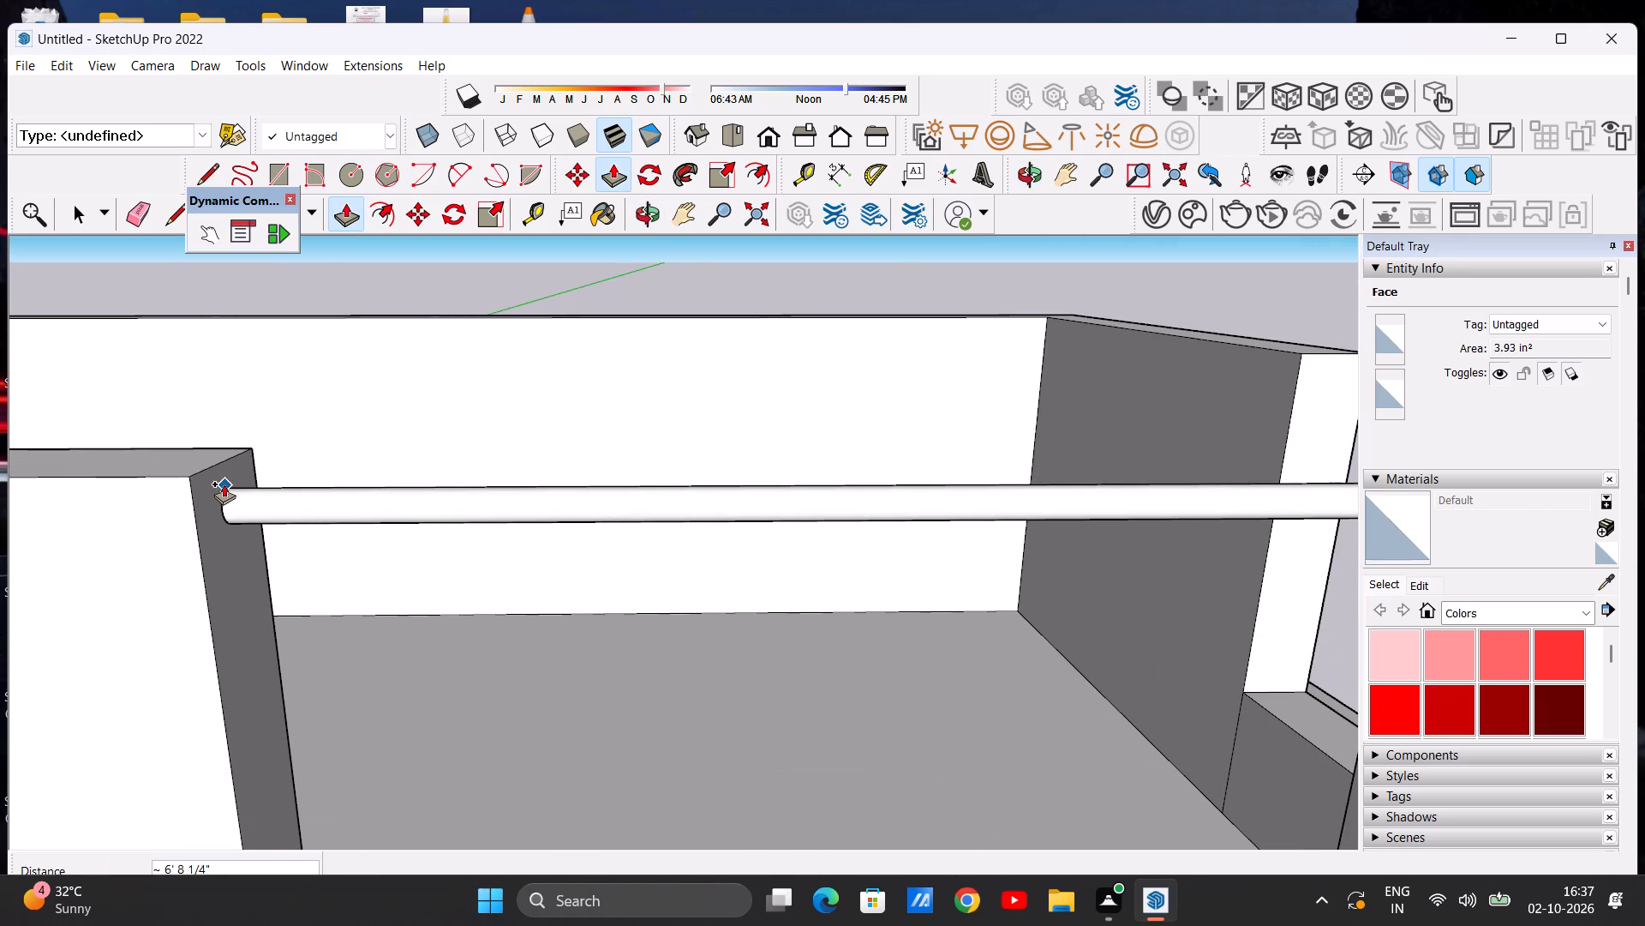
left_click(221, 478)
Push/Pull the second circle from the top about 6' 8 1/4" to the opposite jamb as a second round rail.
scroll(265, 592, "down", 1)
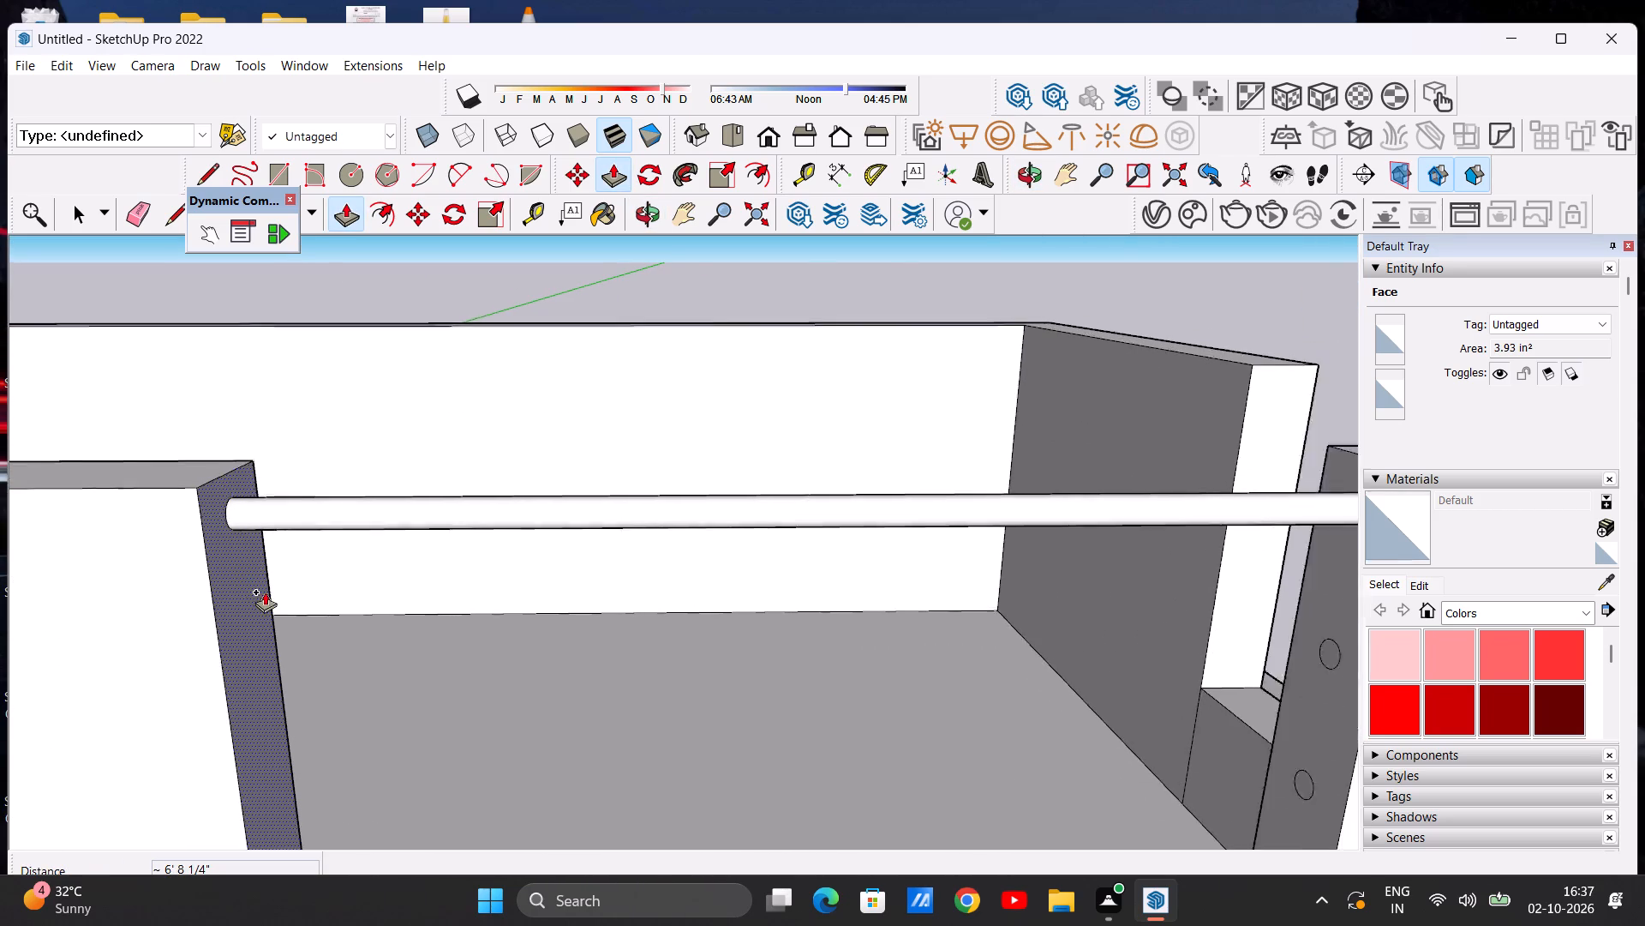
scroll(265, 592, "down", 7)
scroll(364, 682, "up", 4)
middle_click_drag(358, 660, 619, 591)
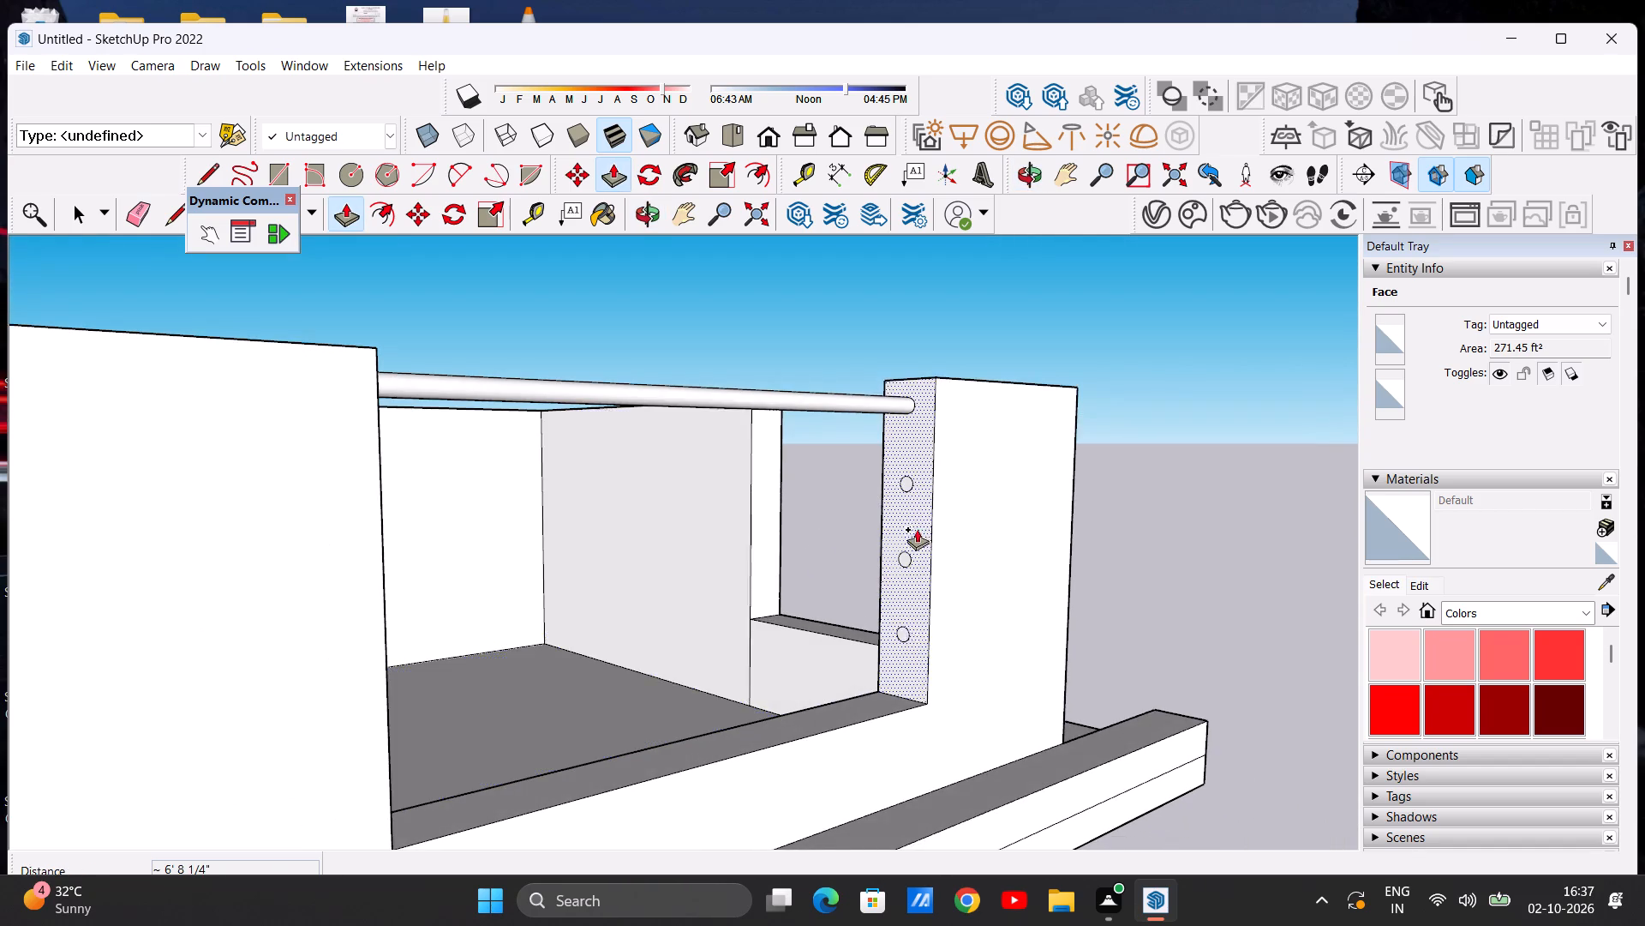
scroll(920, 528, "up", 6)
scroll(897, 448, "up", 6)
left_click(897, 469)
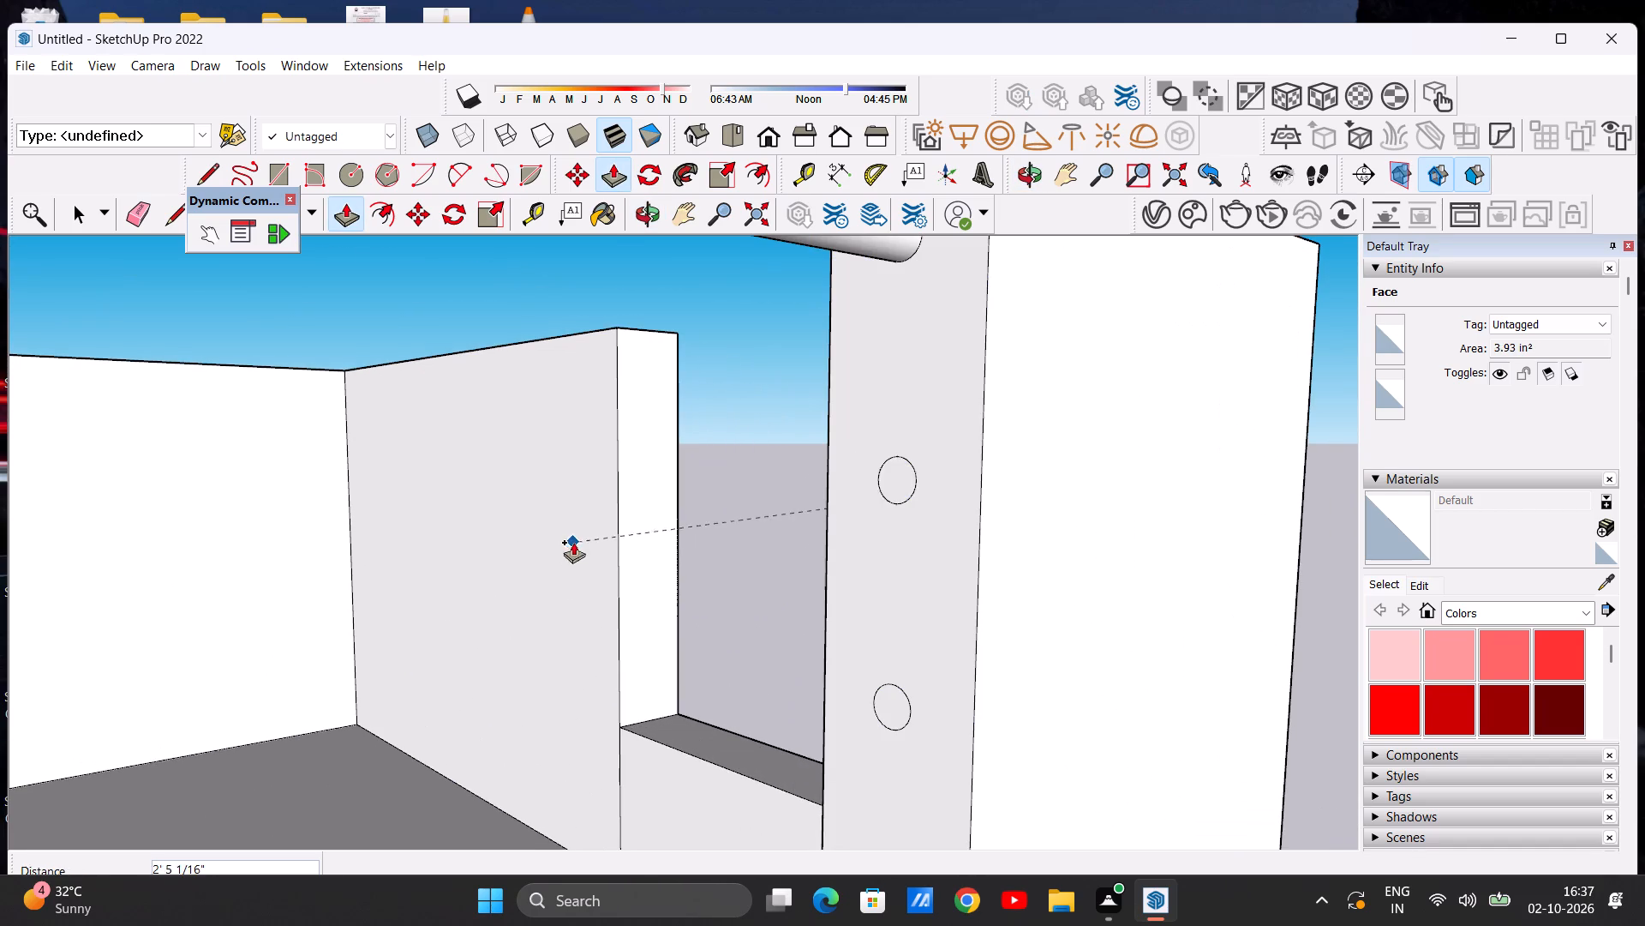
scroll(583, 539, "down", 3)
scroll(464, 541, "down", 12)
middle_click_drag(533, 520, 204, 541)
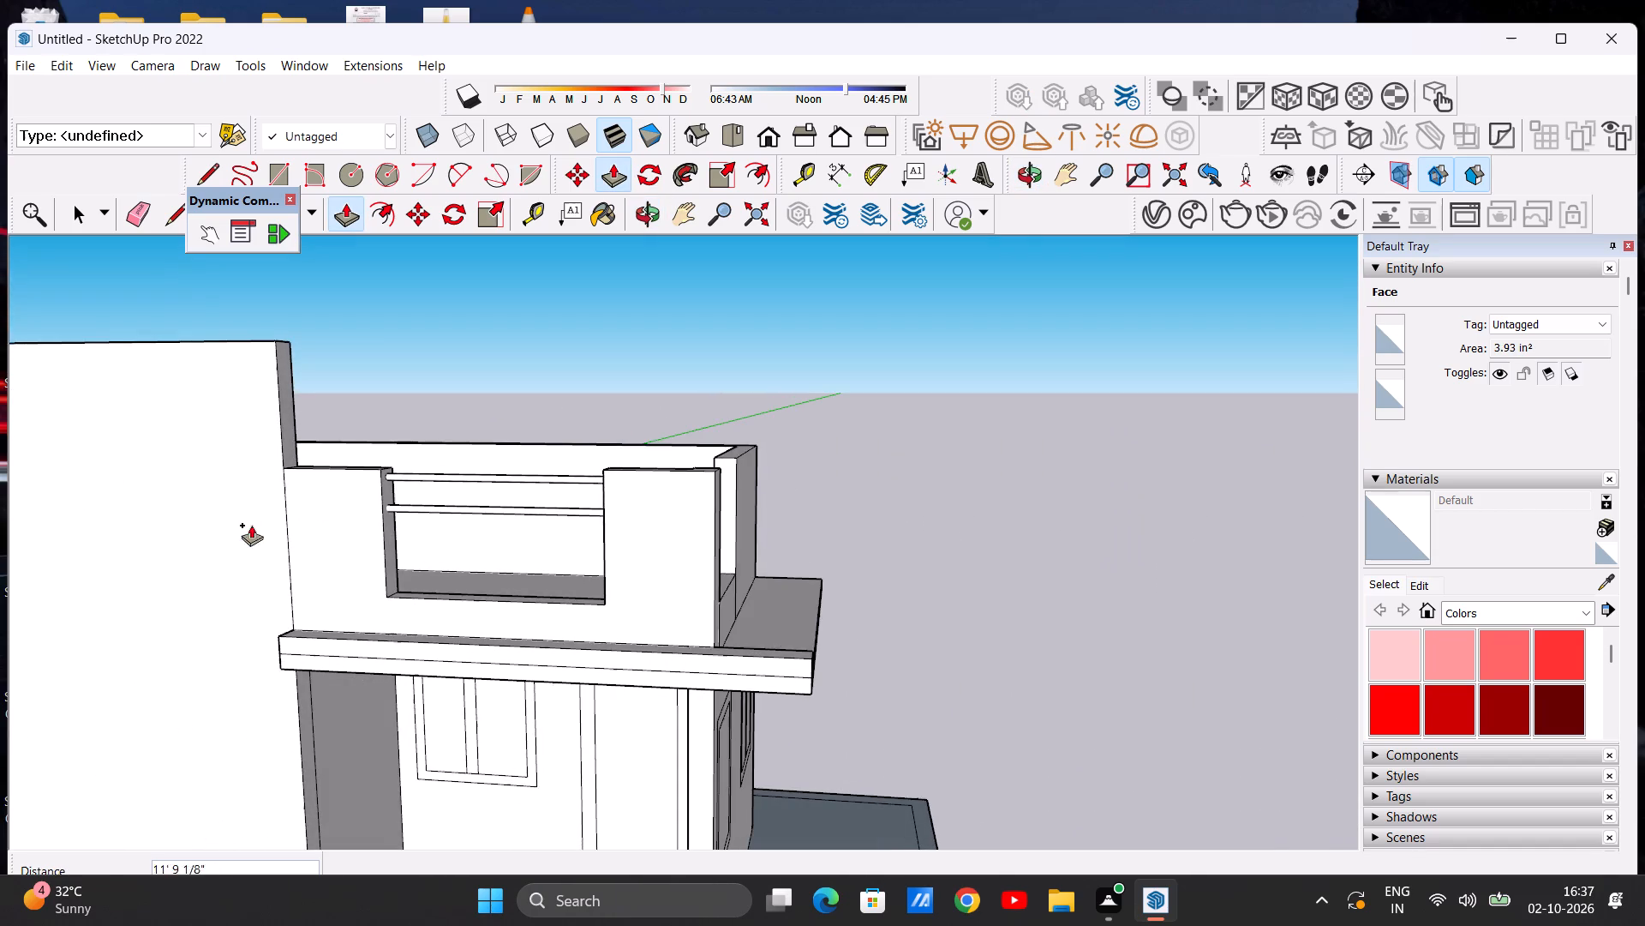
scroll(357, 507, "up", 12)
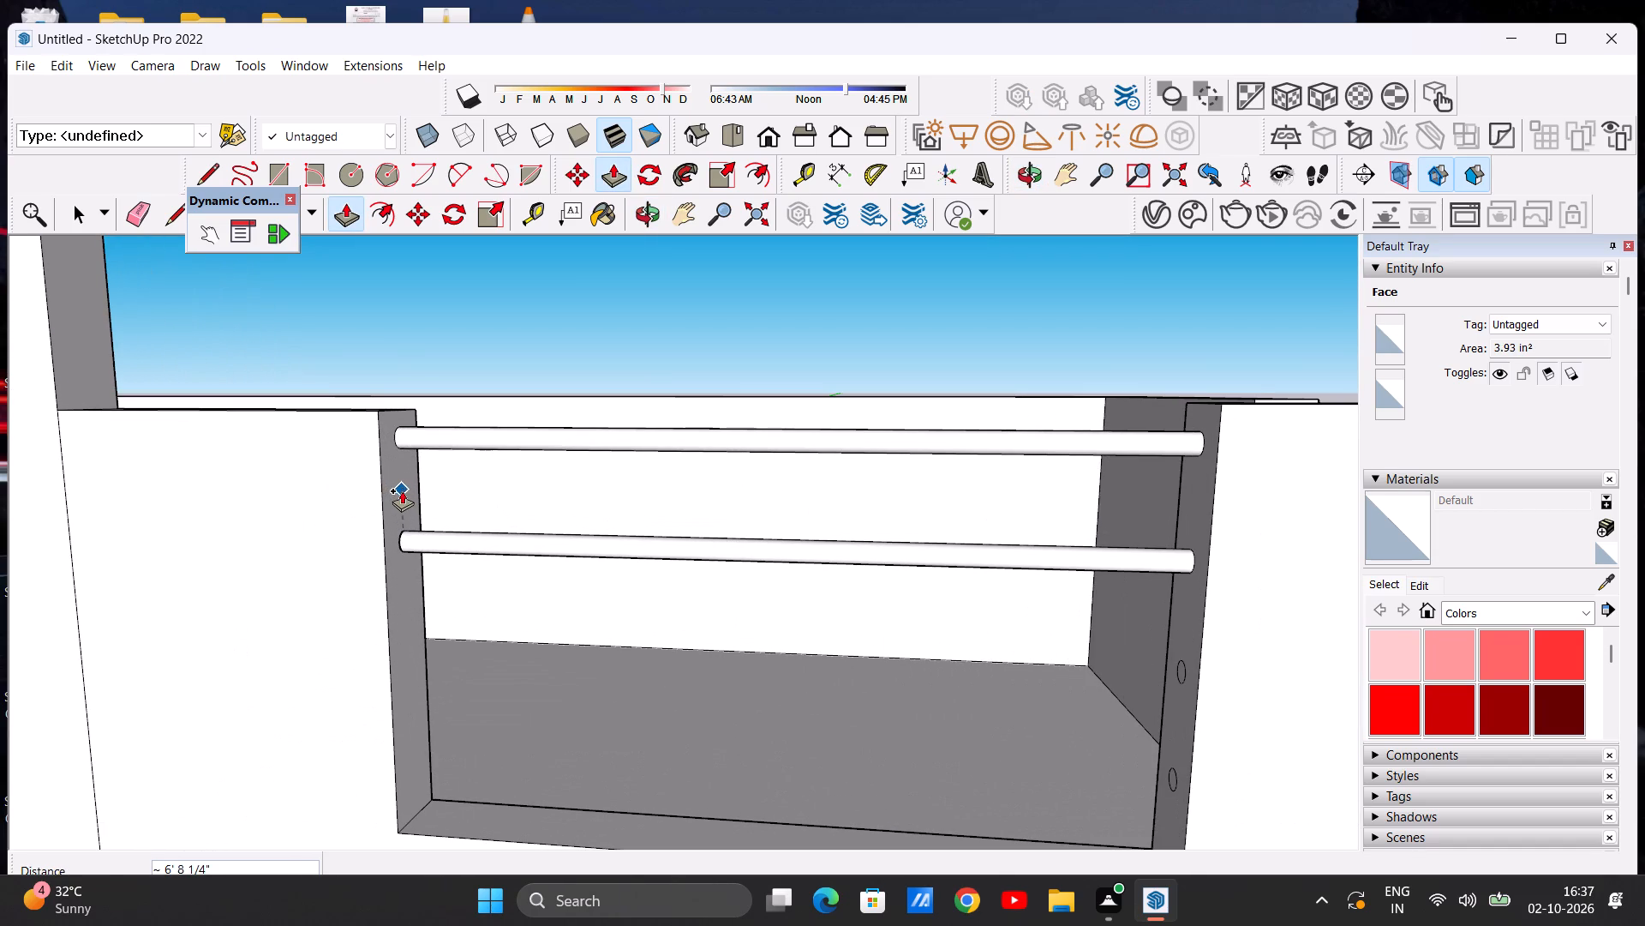
left_click(402, 490)
Push/Pull the third circle from the top about 6' 8 1/4" to the opposite jamb as a third round rail.
scroll(401, 611, "down", 11)
middle_click_drag(419, 597, 598, 558)
scroll(697, 591, "up", 4)
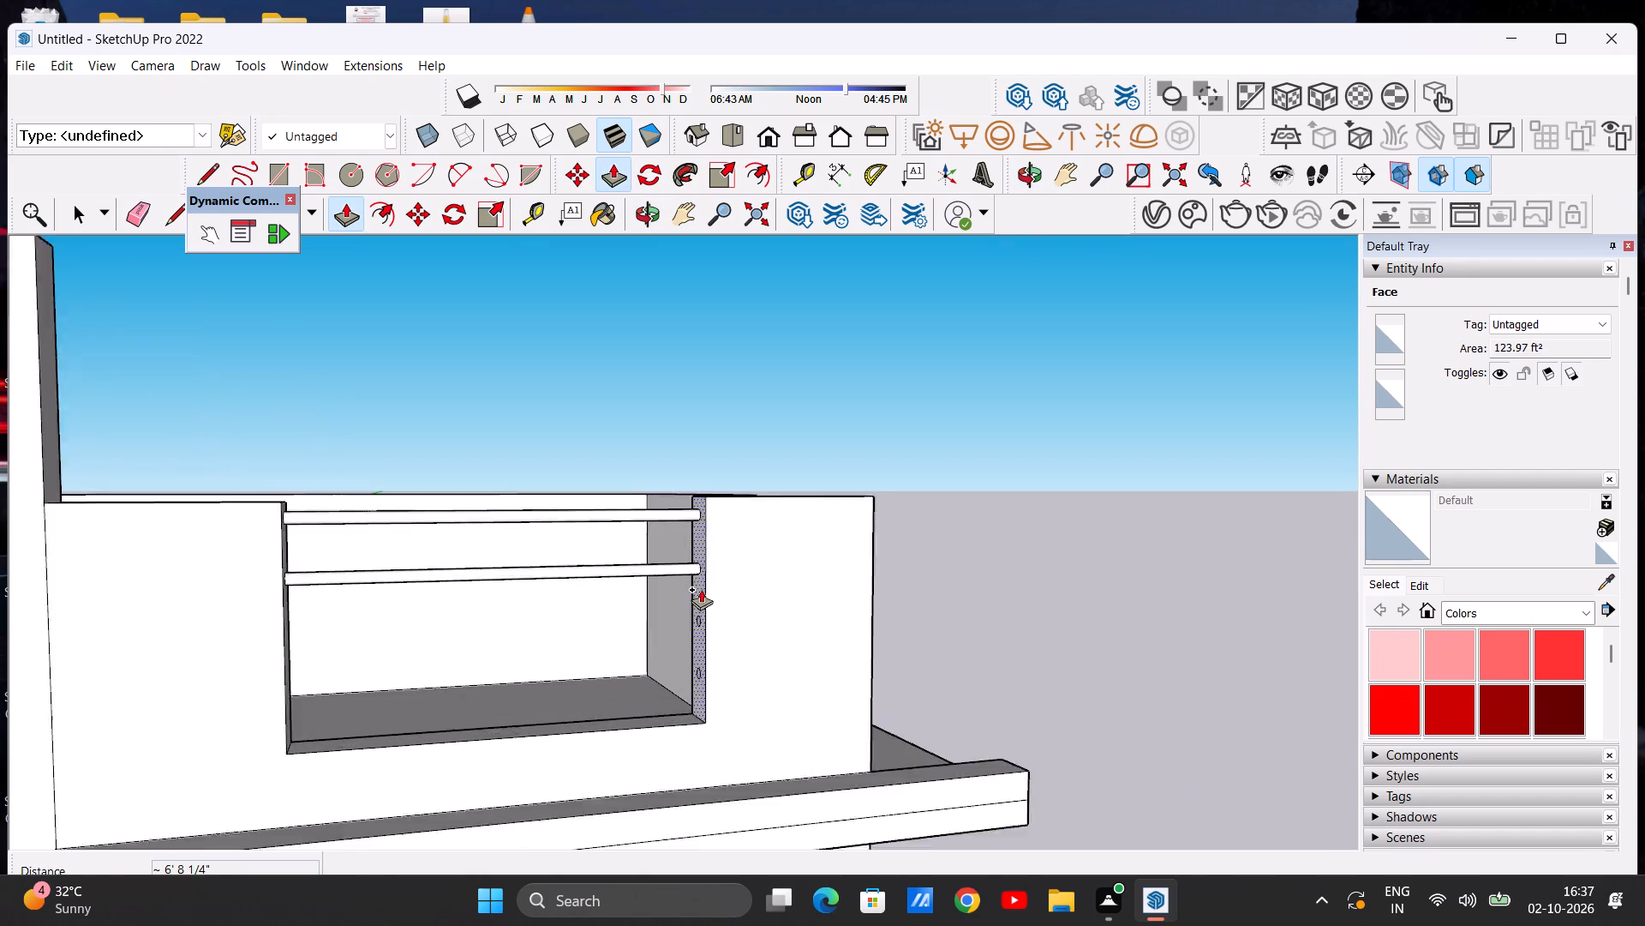
scroll(701, 589, "up", 2)
middle_click_drag(656, 663, 787, 669)
scroll(740, 633, "up", 20)
scroll(740, 633, "up", 1)
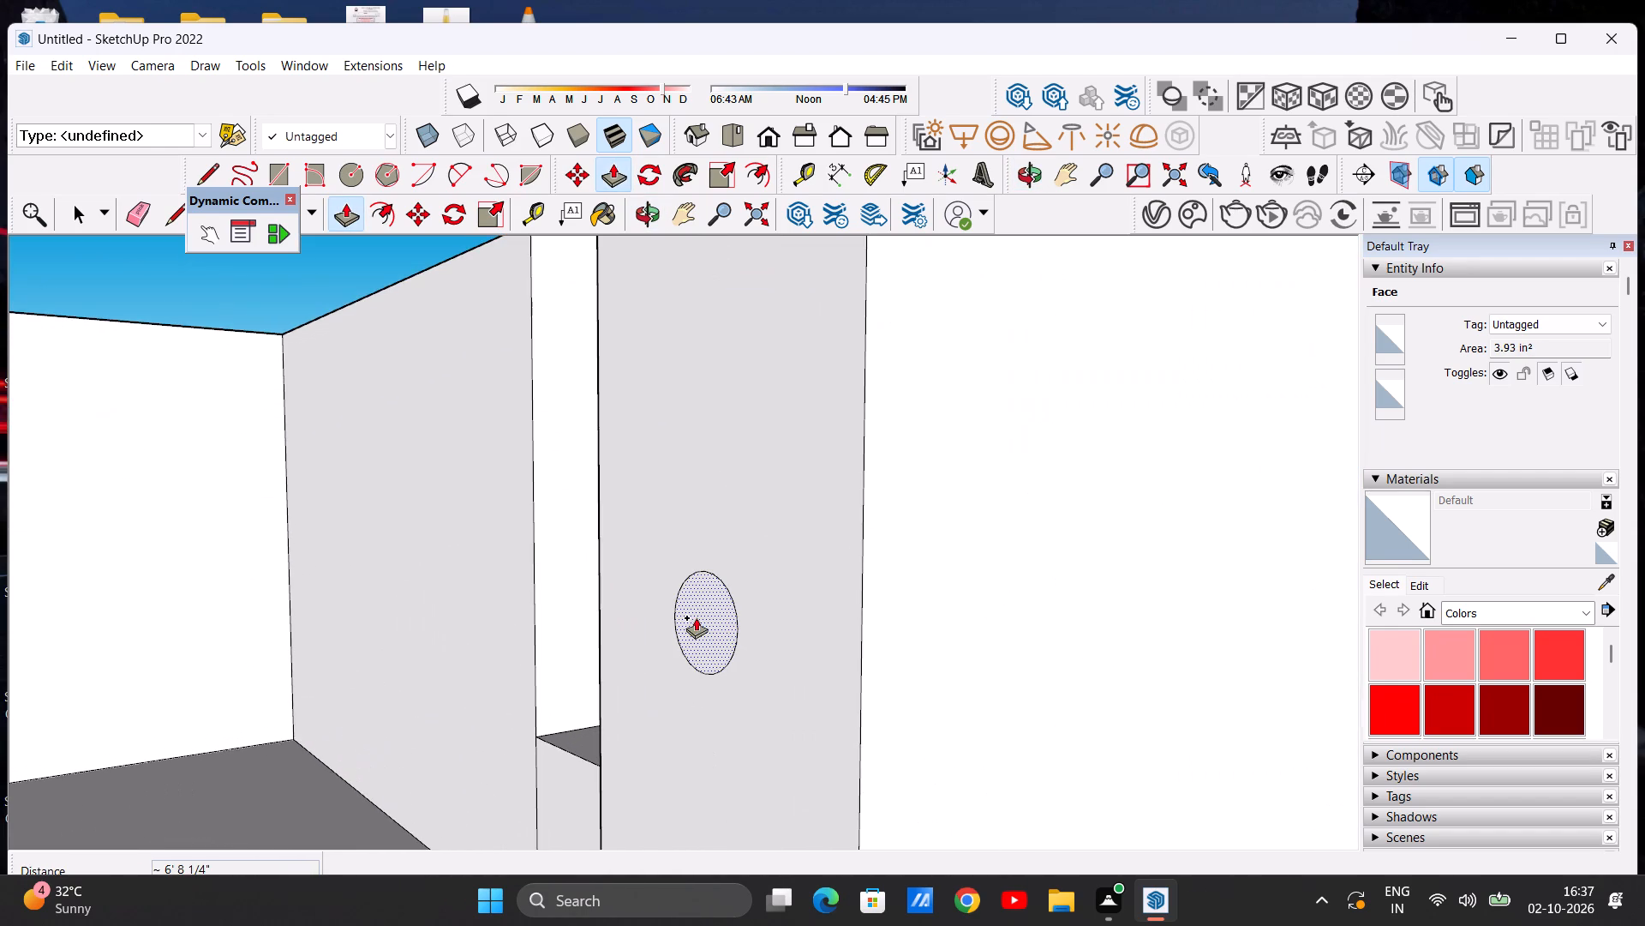
left_click(705, 614)
scroll(589, 642, "down", 18)
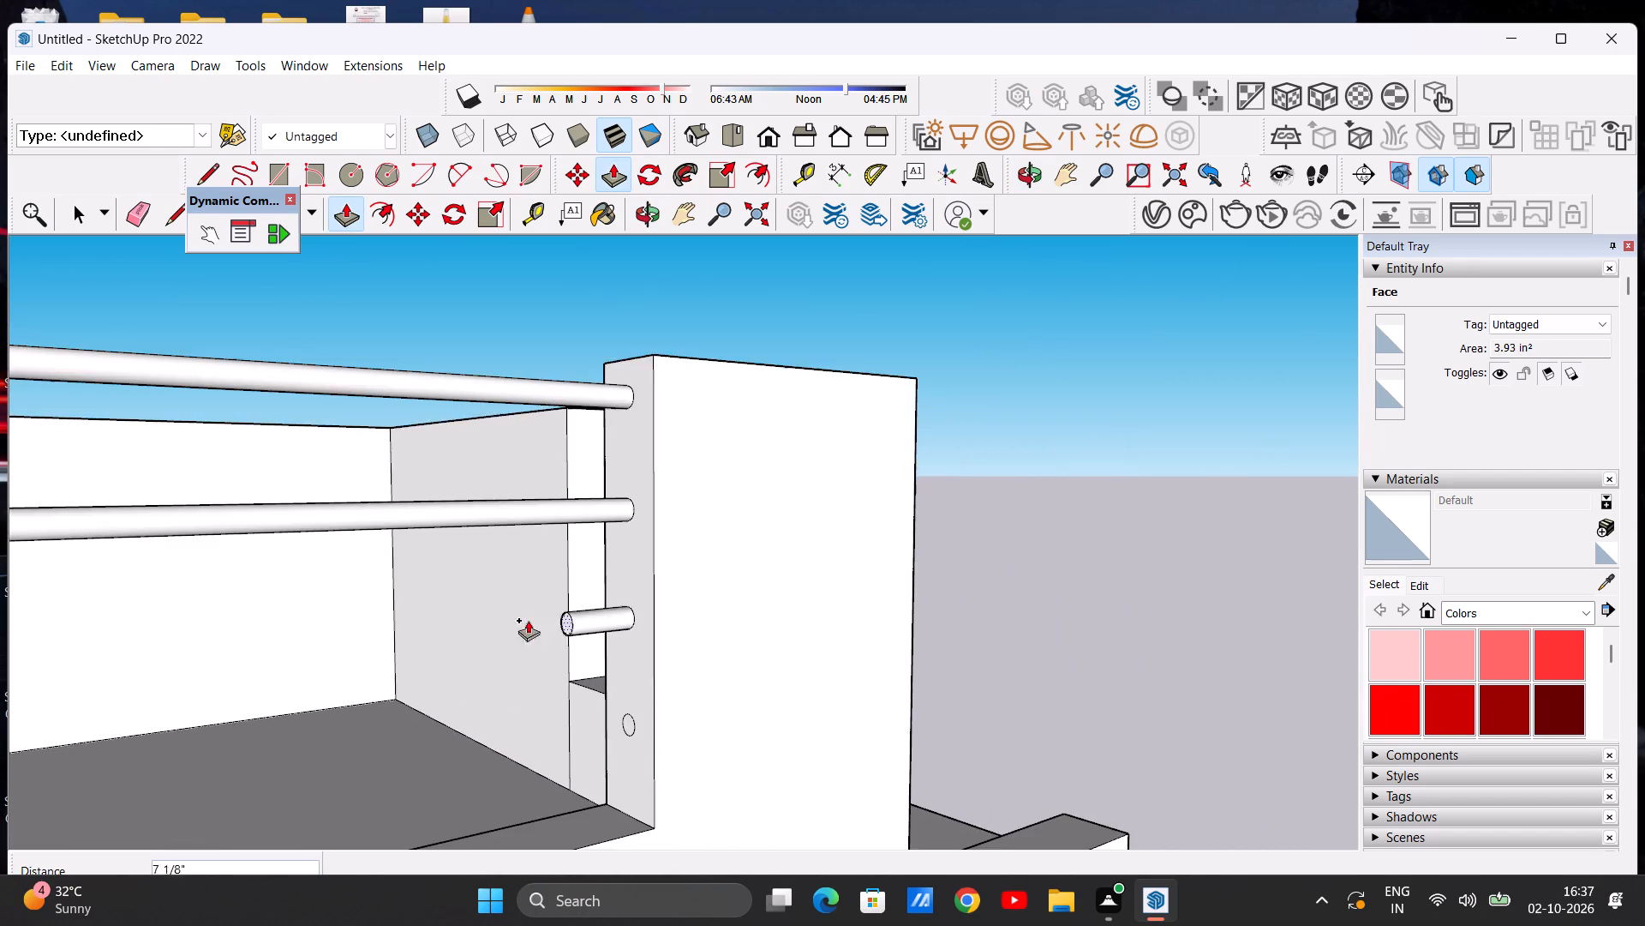
scroll(478, 635, "down", 9)
middle_click_drag(393, 644, 259, 642)
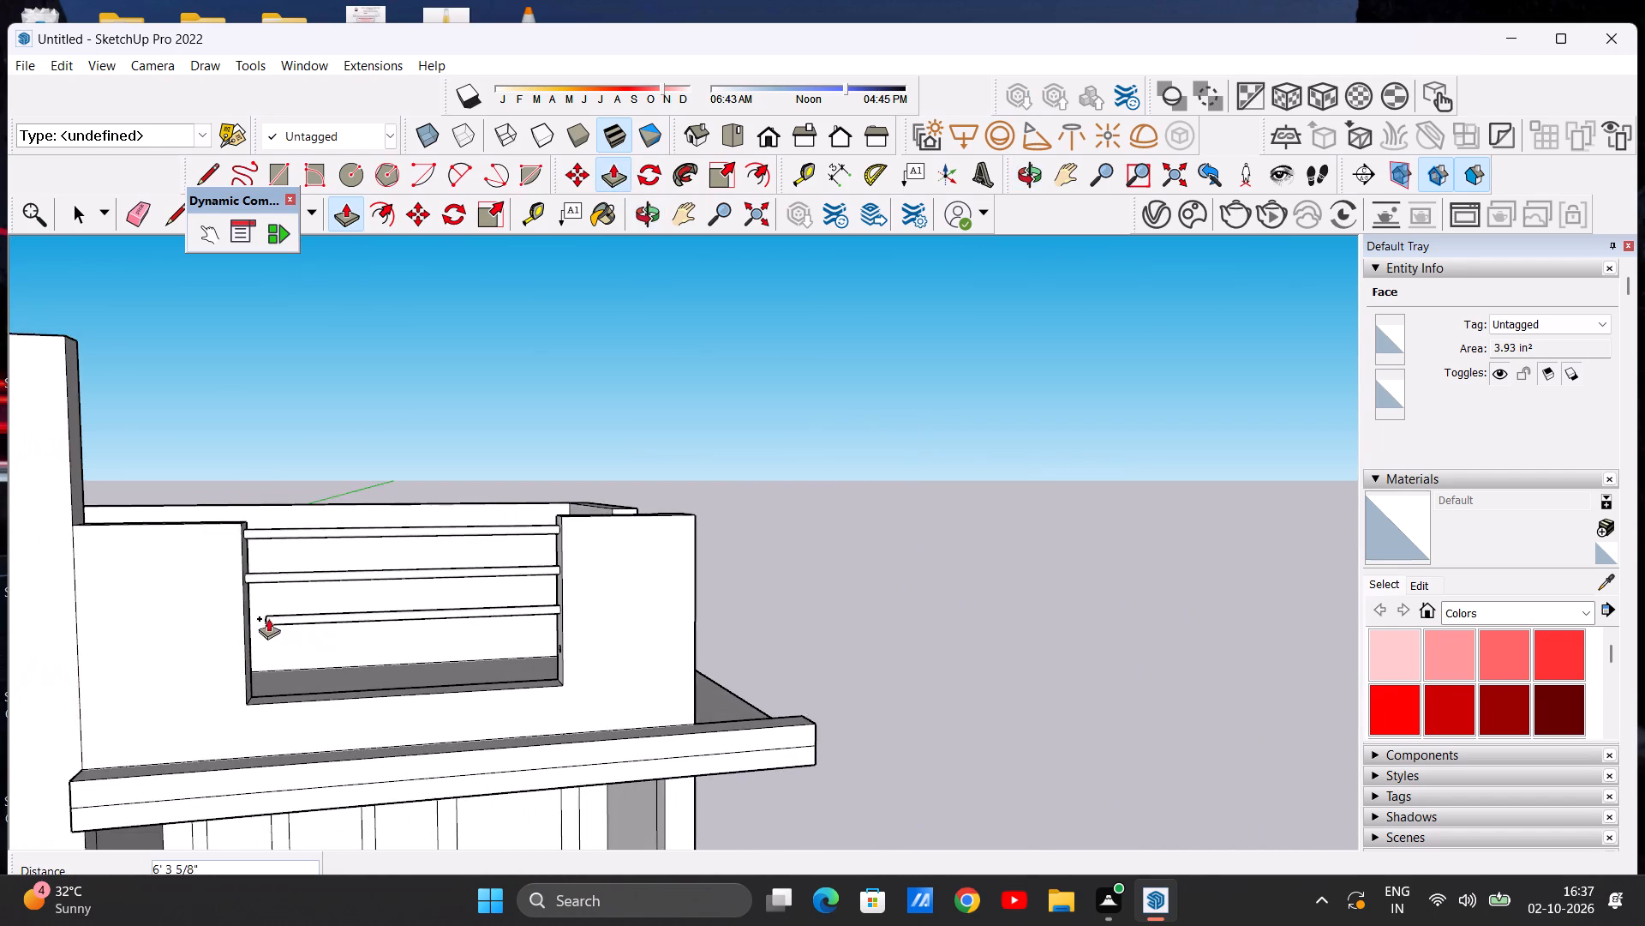
scroll(268, 617, "up", 7)
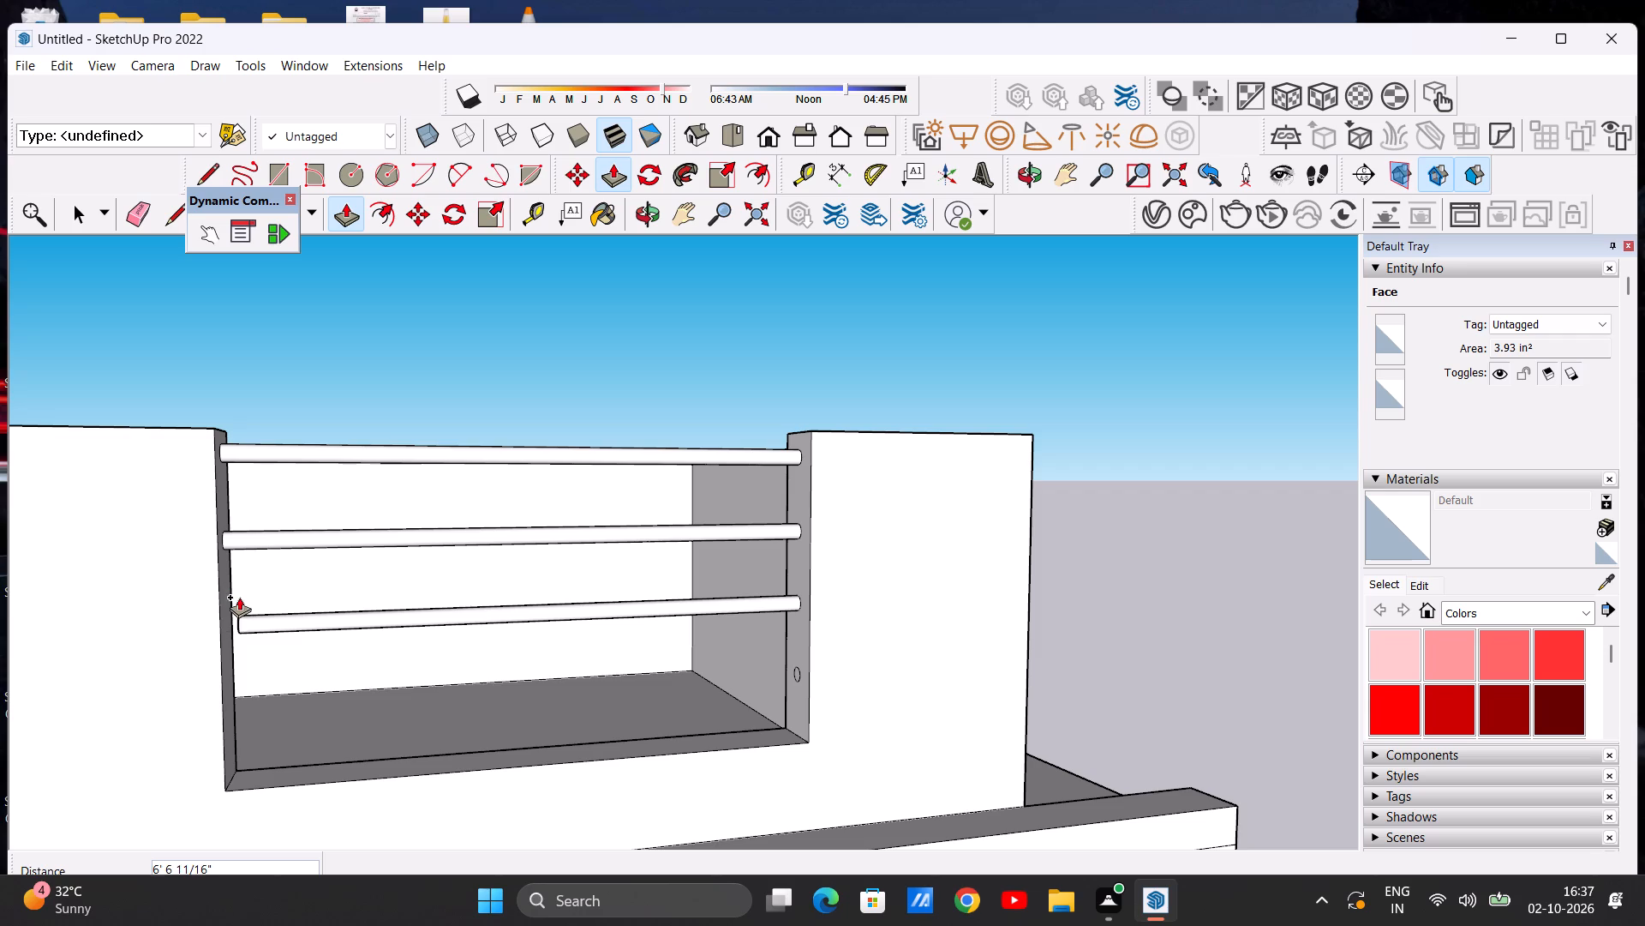
scroll(239, 597, "up", 5)
scroll(232, 603, "down", 4)
middle_click(199, 604)
scroll(230, 606, "up", 5)
scroll(212, 609, "down", 3)
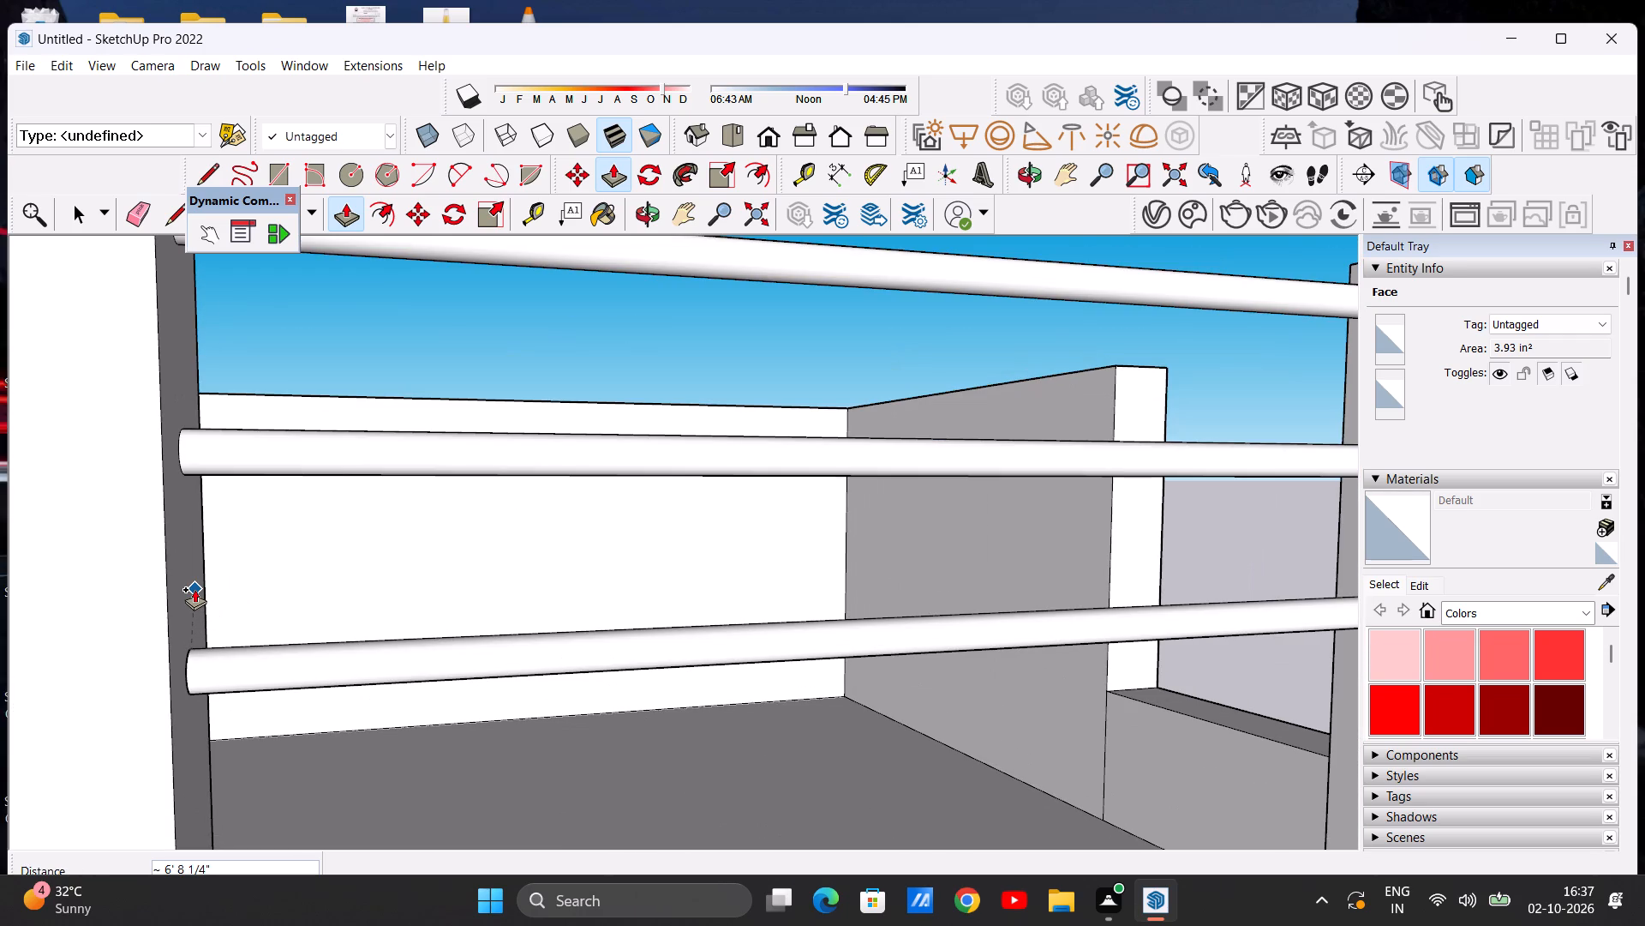
left_click(194, 589)
Push/Pull the lowest circle about 6' 8 1/4" across the front opening to the opposite jamb as the fourth round rail.
scroll(220, 658, "down", 15)
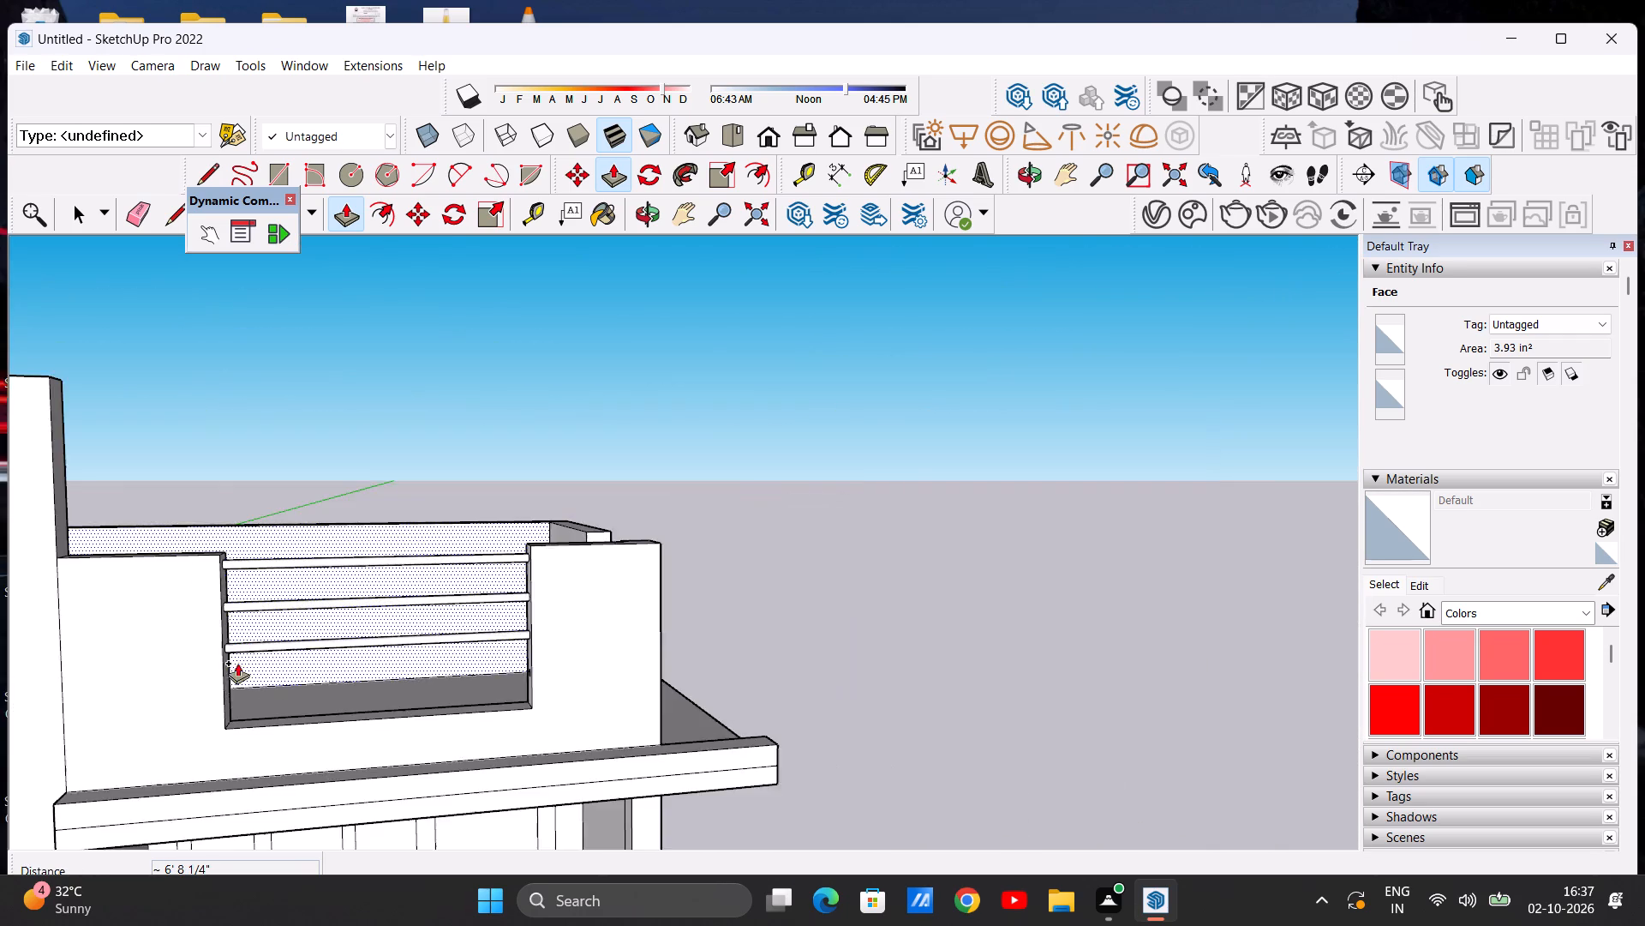
middle_click_drag(242, 664, 573, 671)
scroll(372, 670, "down", 7)
middle_click_drag(481, 688, 453, 676)
scroll(458, 681, "up", 6)
middle_click_drag(453, 676, 410, 652)
scroll(583, 694, "up", 18)
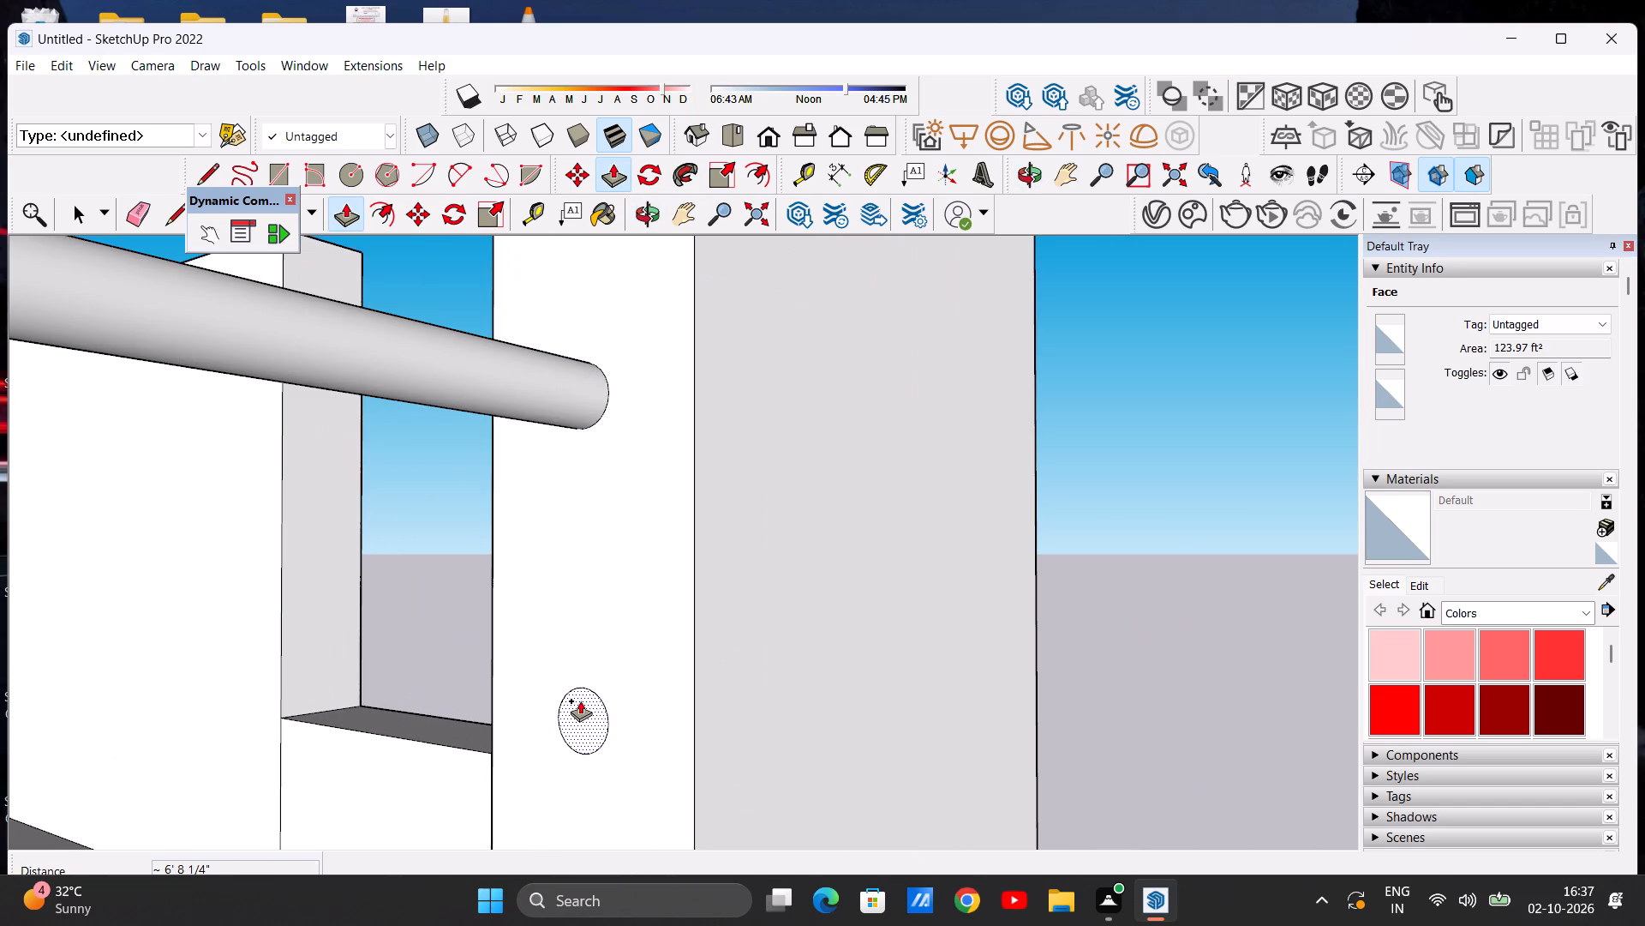
left_click(580, 701)
scroll(489, 703, "down", 16)
scroll(316, 733, "down", 8)
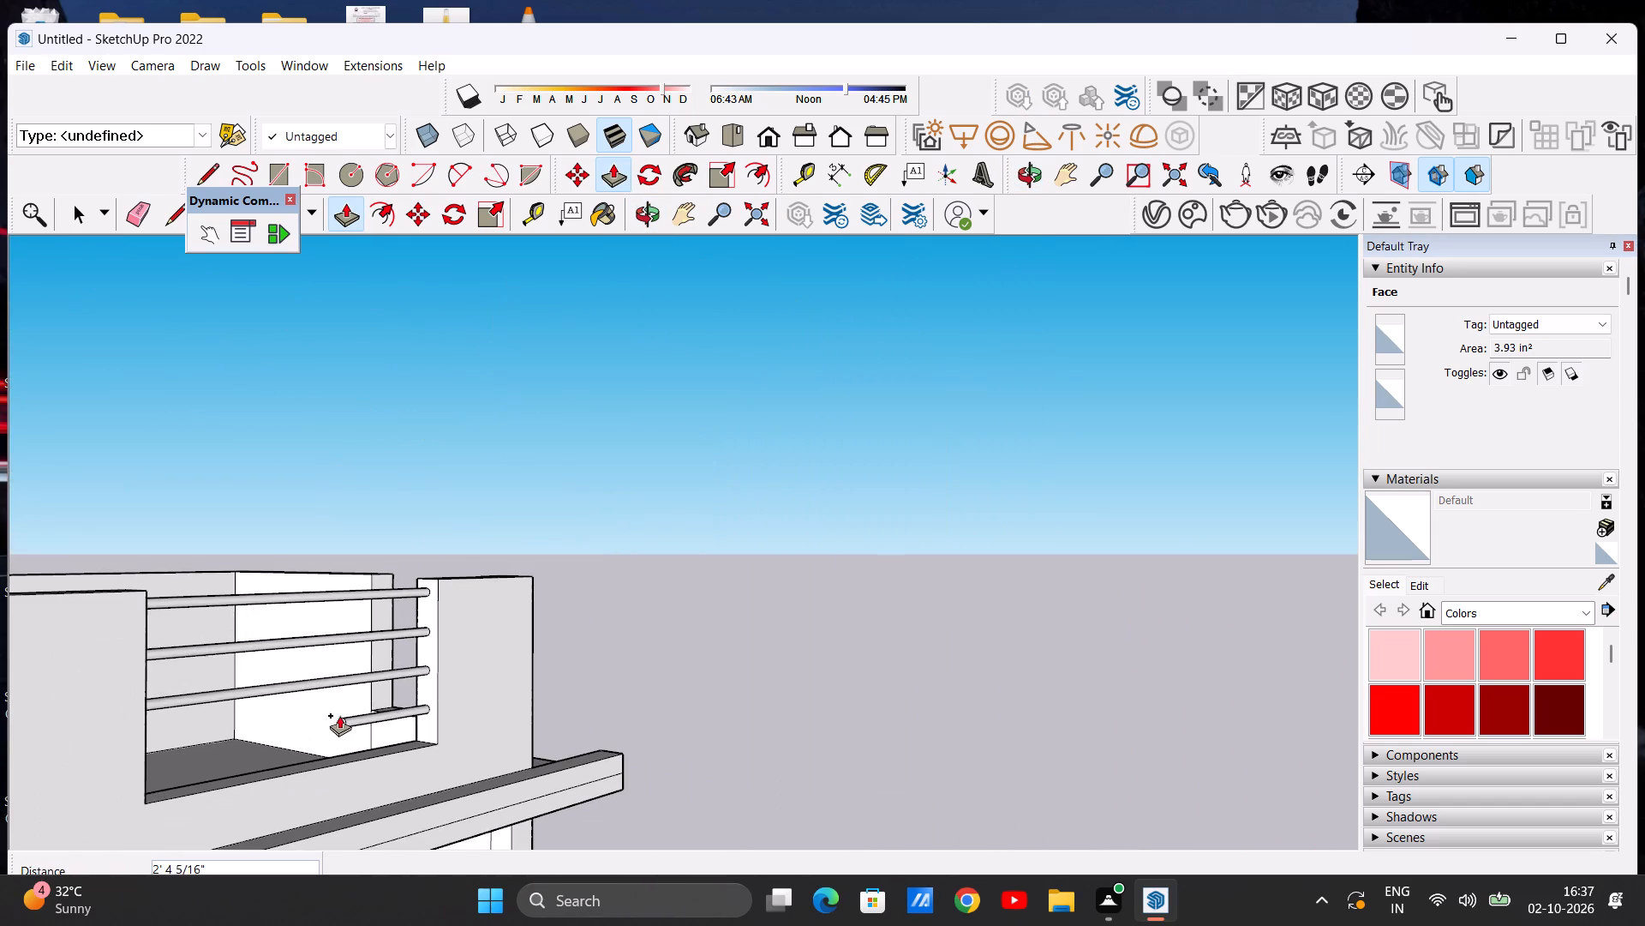
scroll(339, 715, "down", 6)
middle_click_drag(303, 711, 231, 710)
scroll(314, 709, "up", 11)
middle_click_drag(282, 713, 196, 714)
scroll(214, 714, "down", 11)
middle_click_drag(235, 685, 192, 685)
scroll(271, 700, "up", 6)
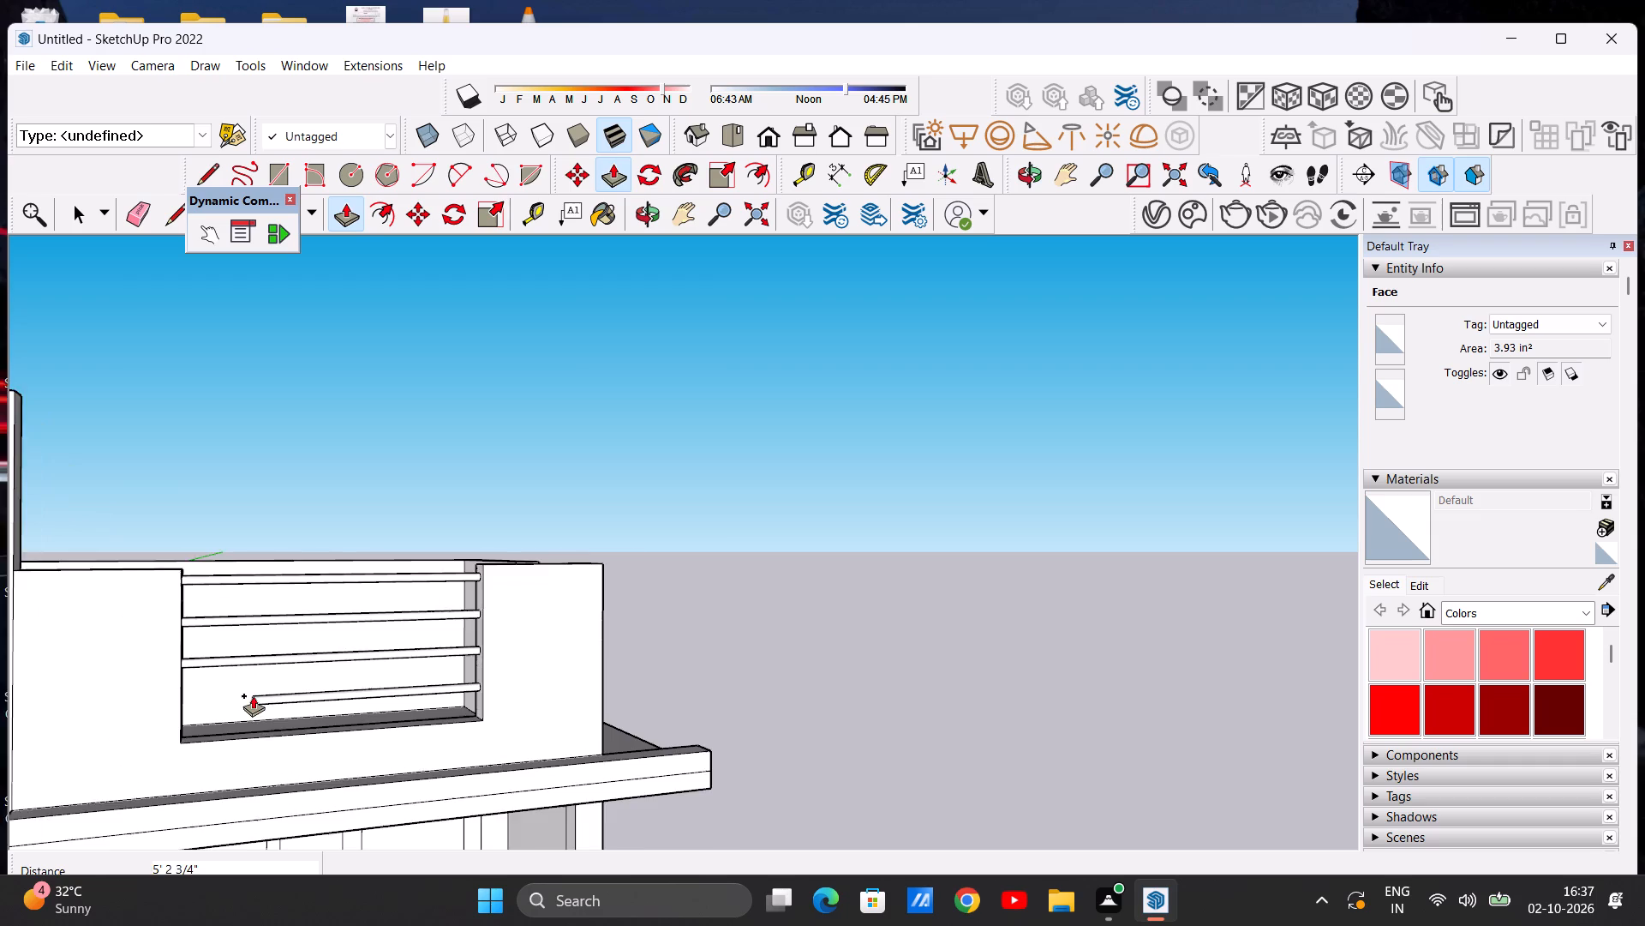
middle_click_drag(279, 702, 130, 688)
scroll(246, 688, "up", 15)
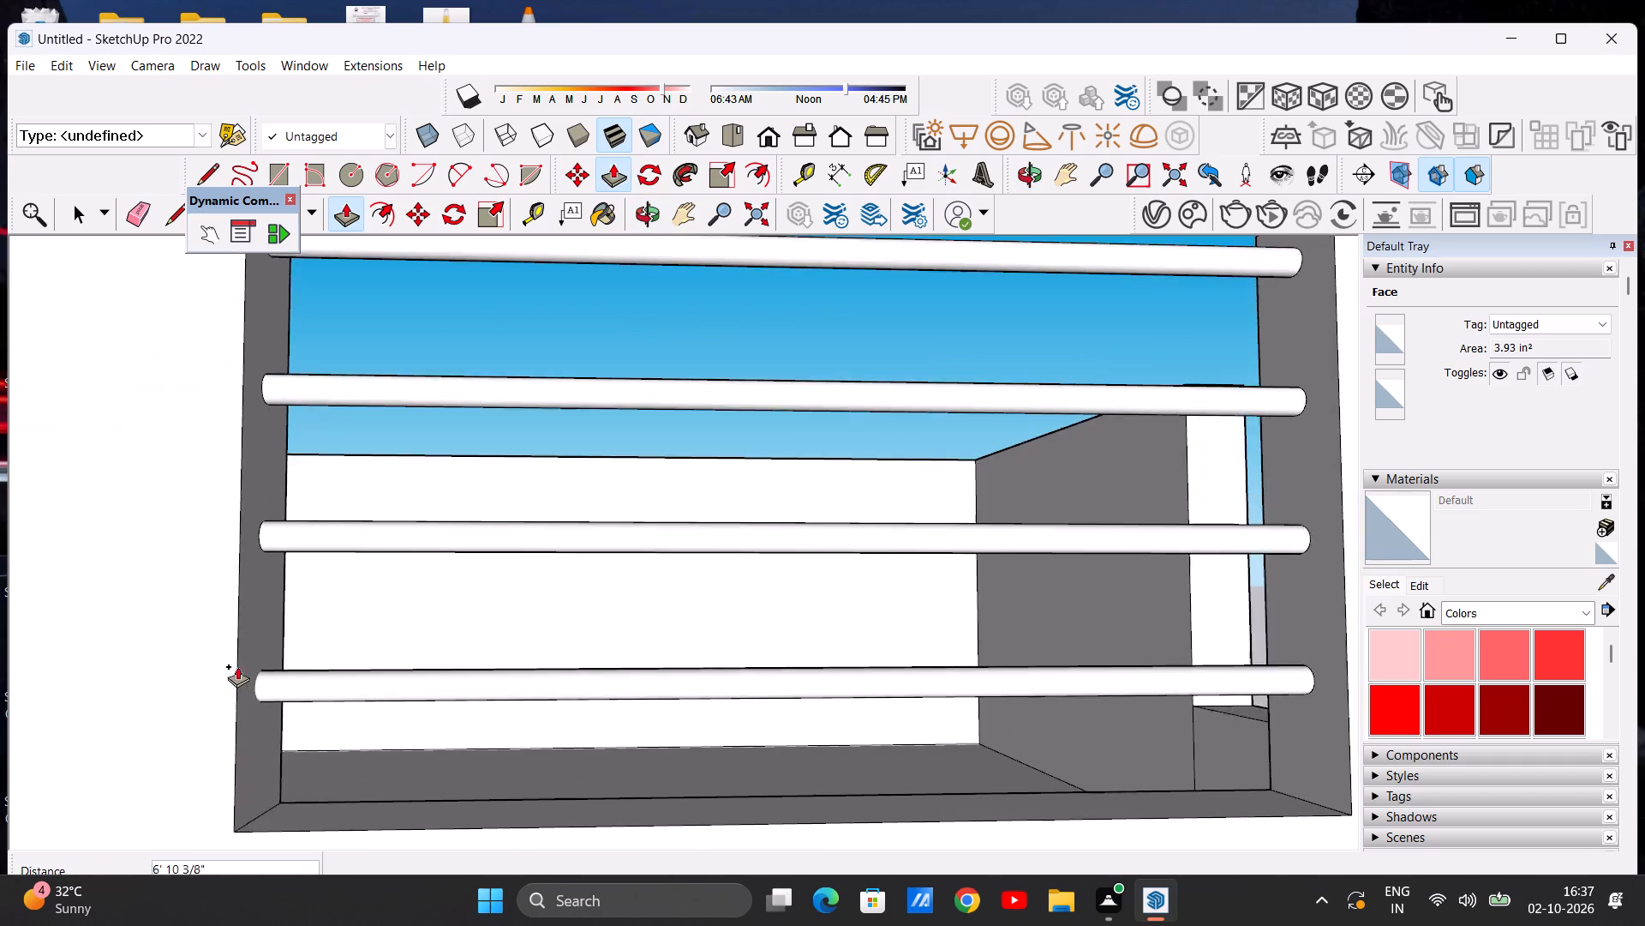
scroll(250, 659, "up", 6)
left_click(266, 641)
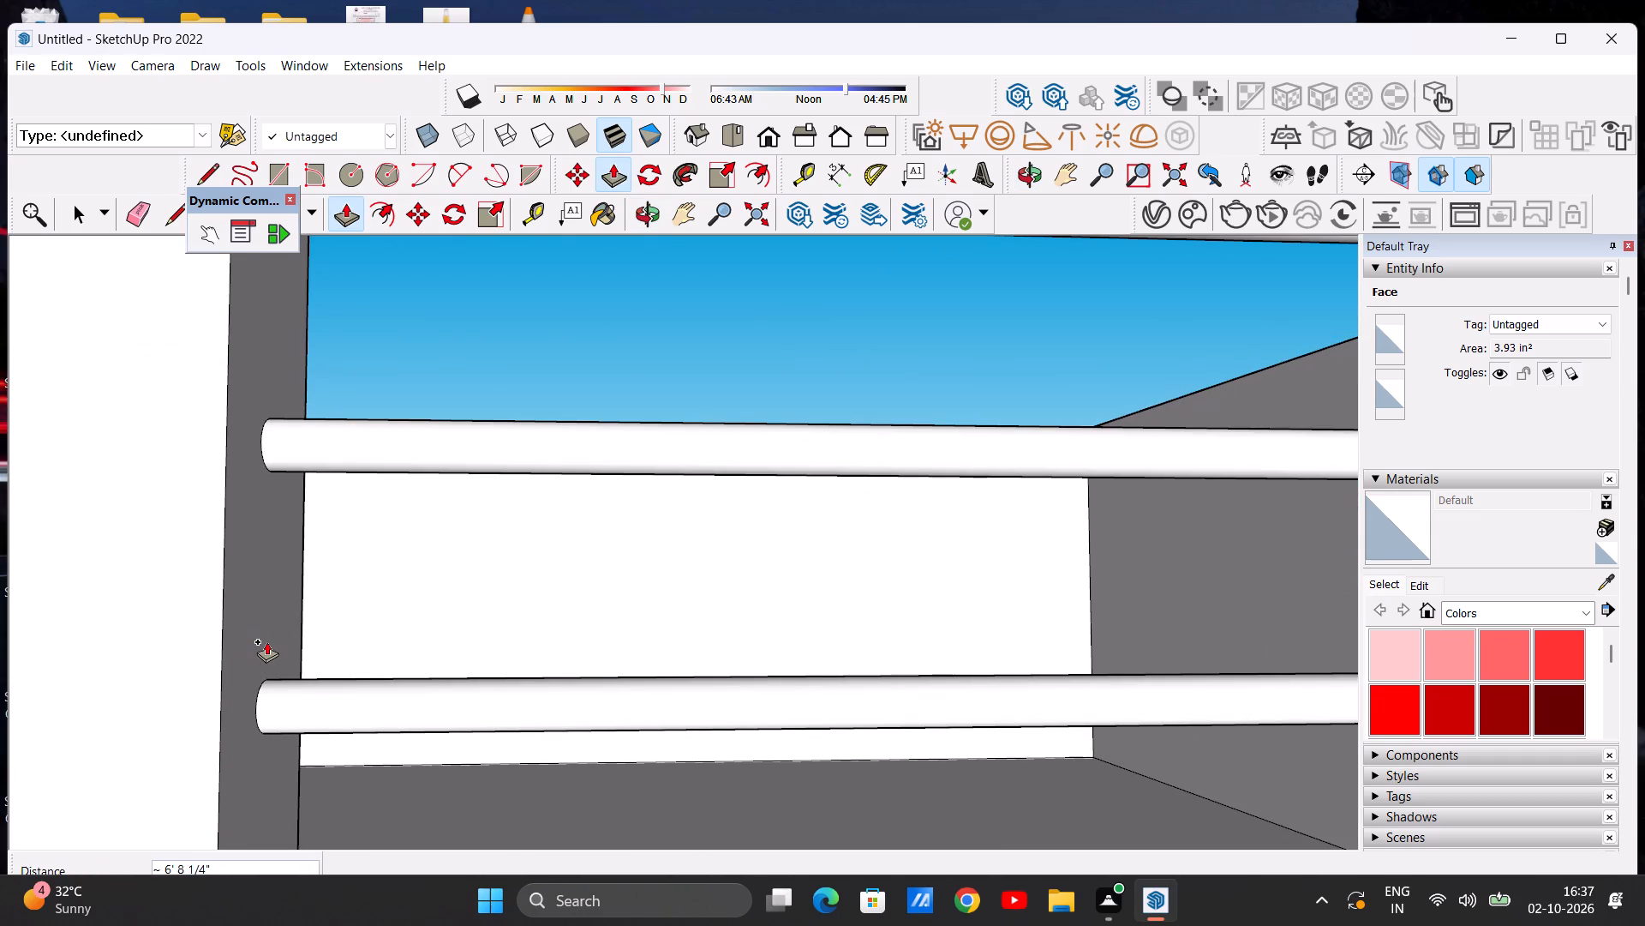
key("space")
Examine the four round rails in the upper front opening from several distances and angles.
scroll(308, 719, "down", 20)
scroll(308, 719, "down", 3)
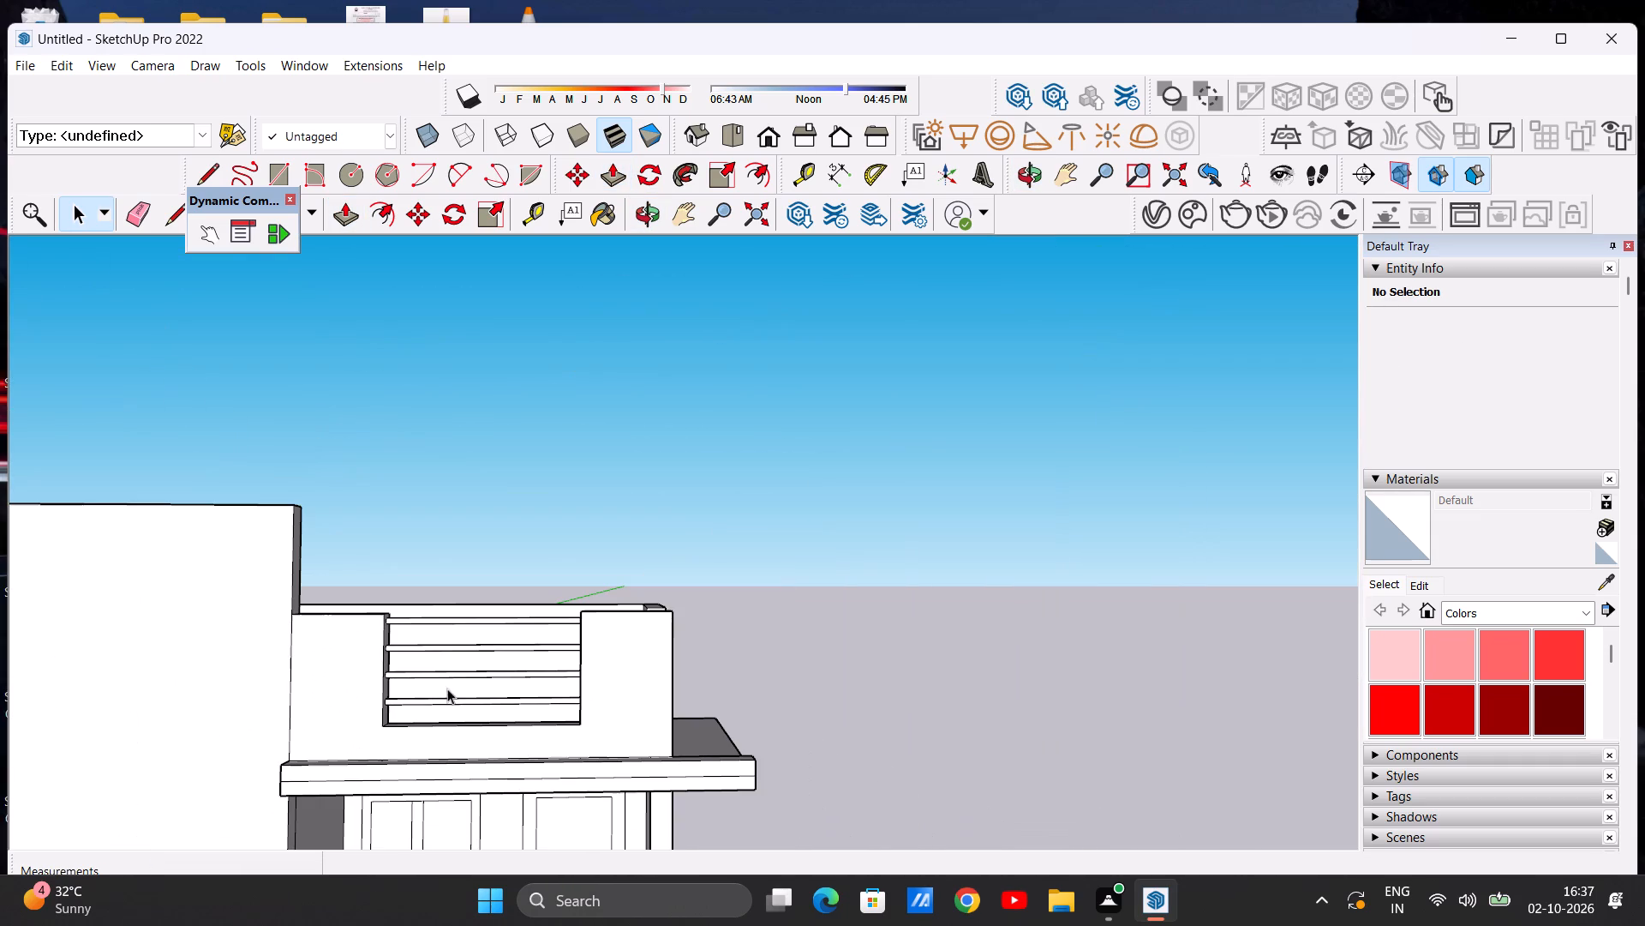
scroll(515, 673, "down", 2)
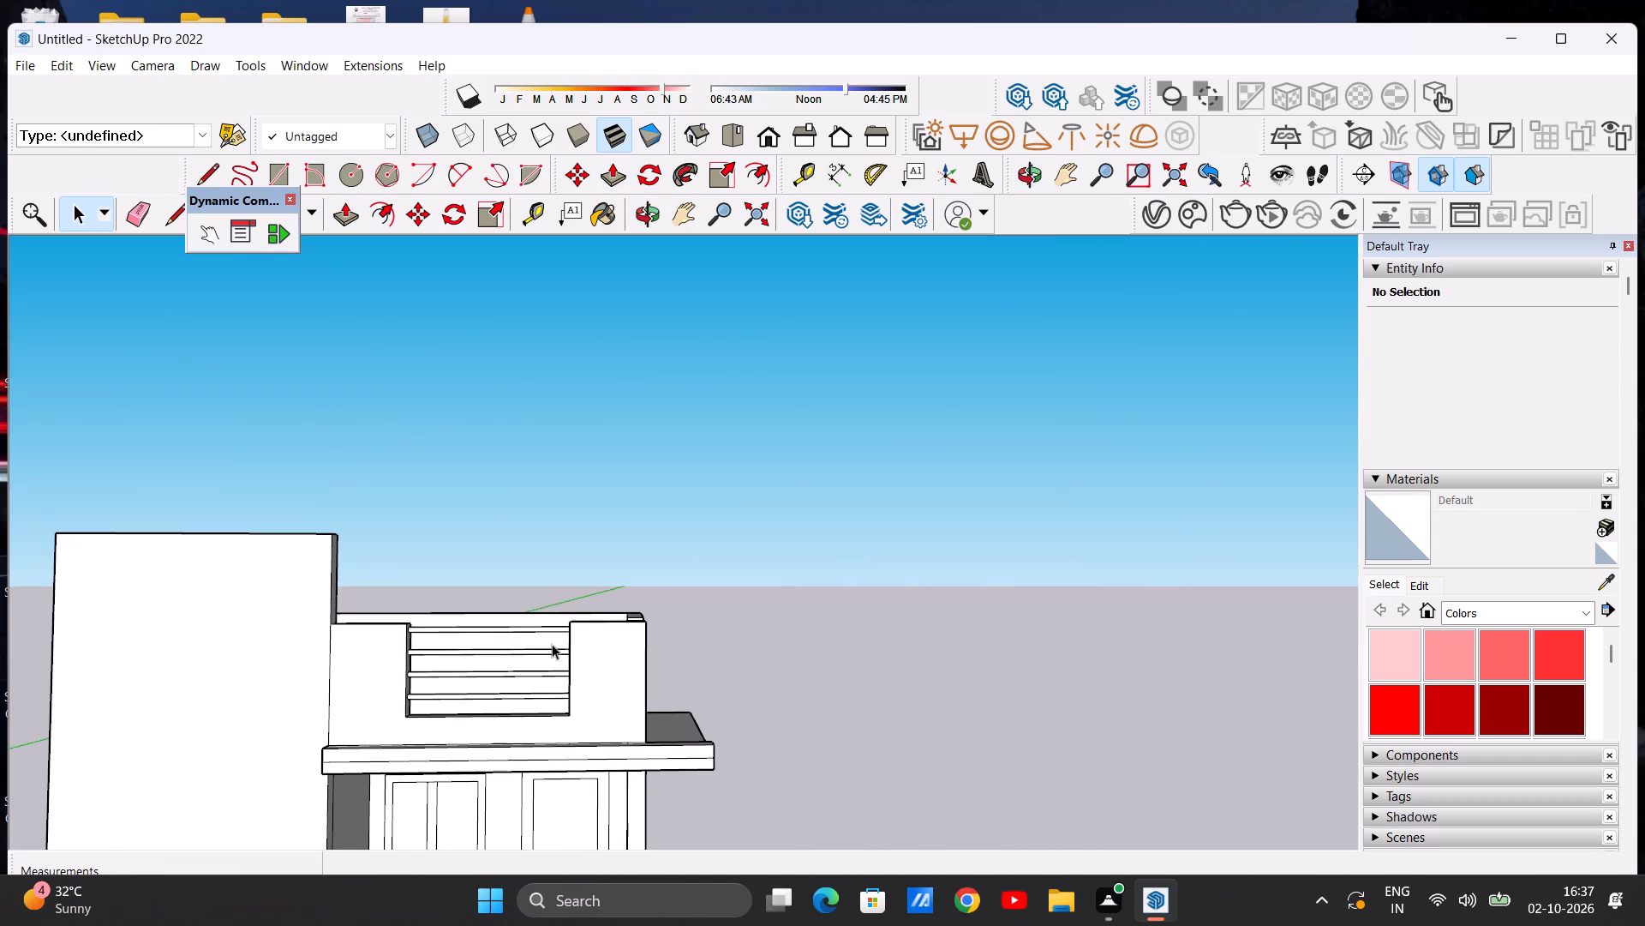
scroll(555, 642, "up", 1)
scroll(534, 646, "down", 4)
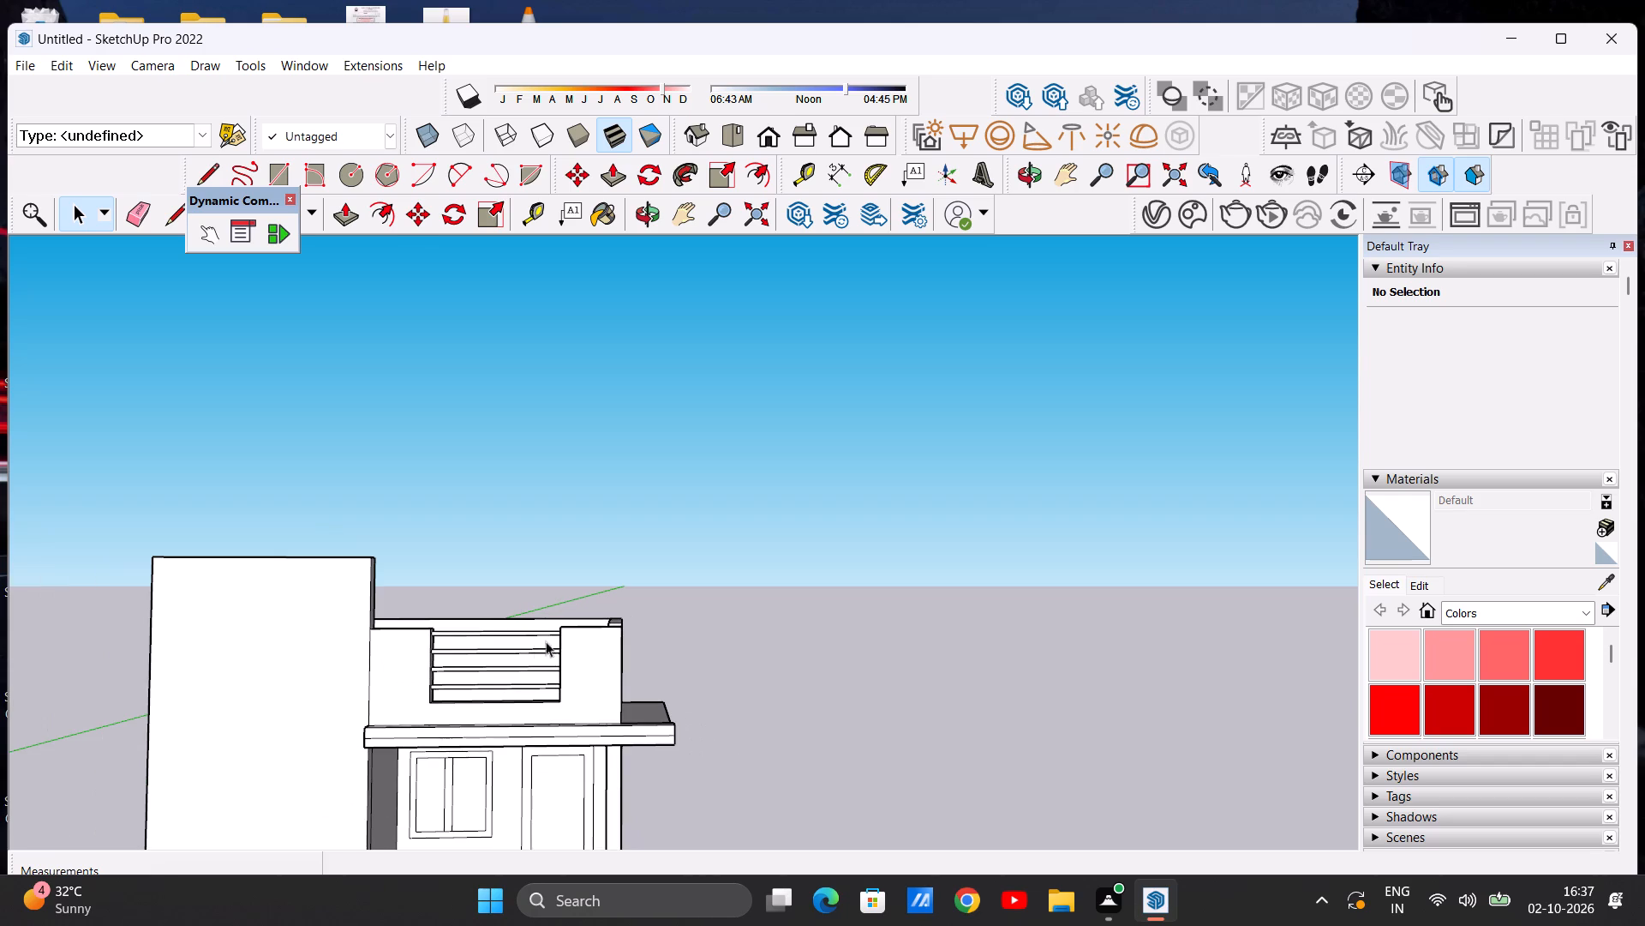
scroll(601, 622, "up", 5)
scroll(577, 632, "down", 2)
middle_click_drag(587, 651, 587, 699)
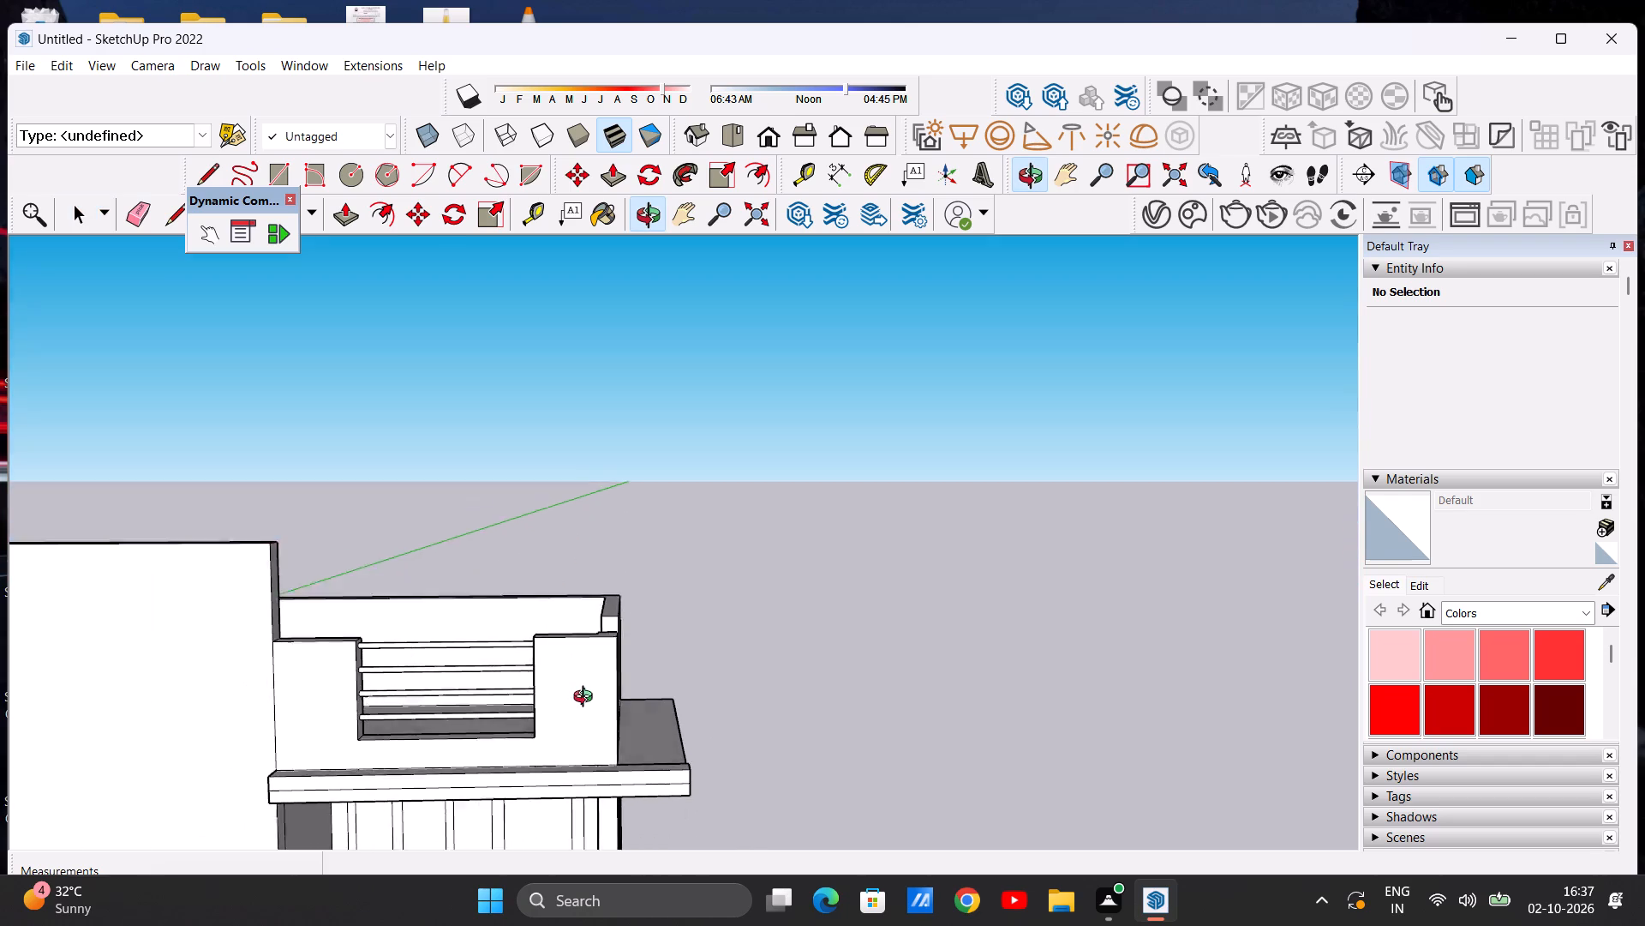
middle_click_drag(587, 699, 592, 621)
middle_click_drag(579, 634, 579, 690)
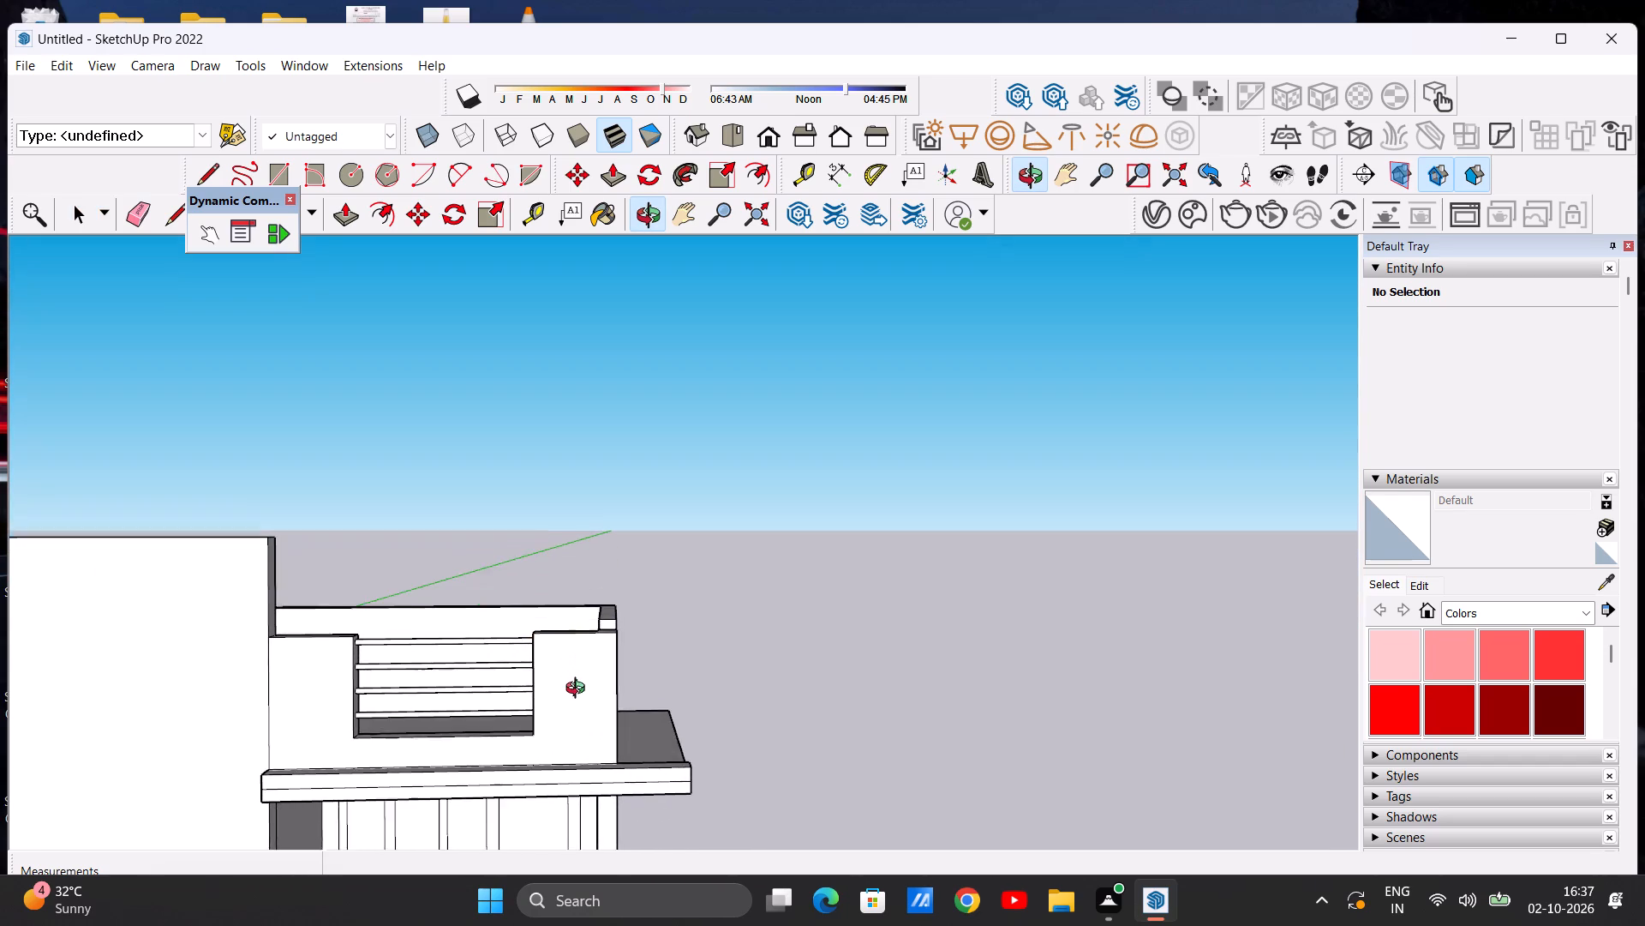
middle_click_drag(579, 690, 547, 683)
scroll(574, 662, "up", 2)
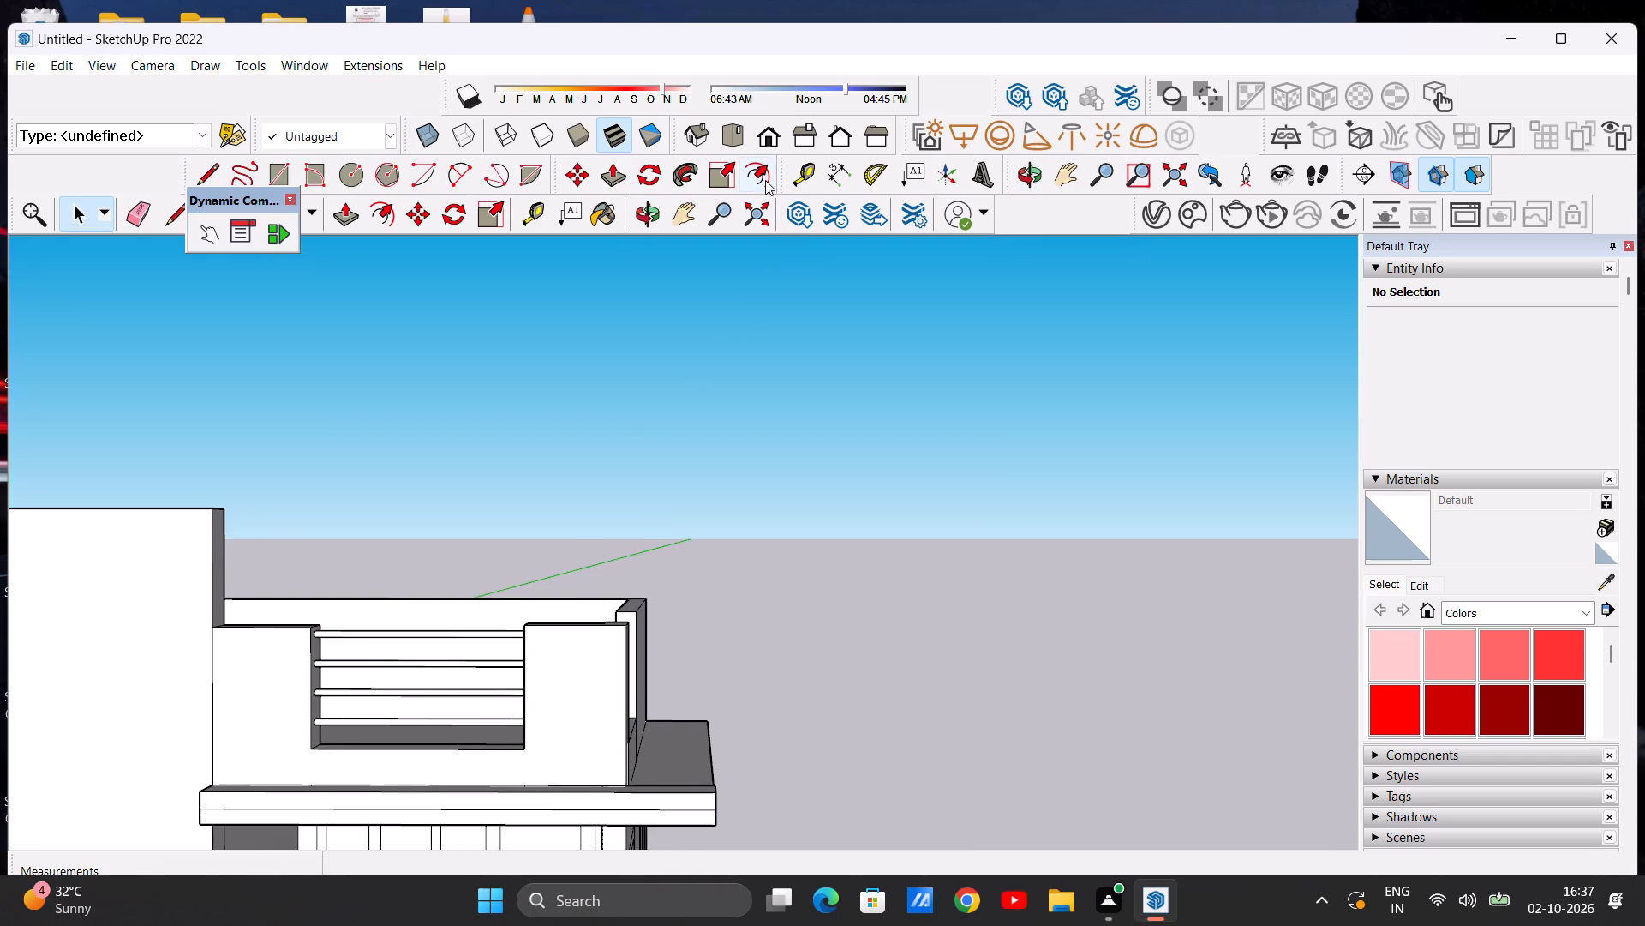
In front view, draw a vertical strip rectangle about 9 3/16" by 3' 5 9/16" down from the parapet's top edge, beside the tall wall.
left_click(769, 134)
scroll(554, 532, "down", 4)
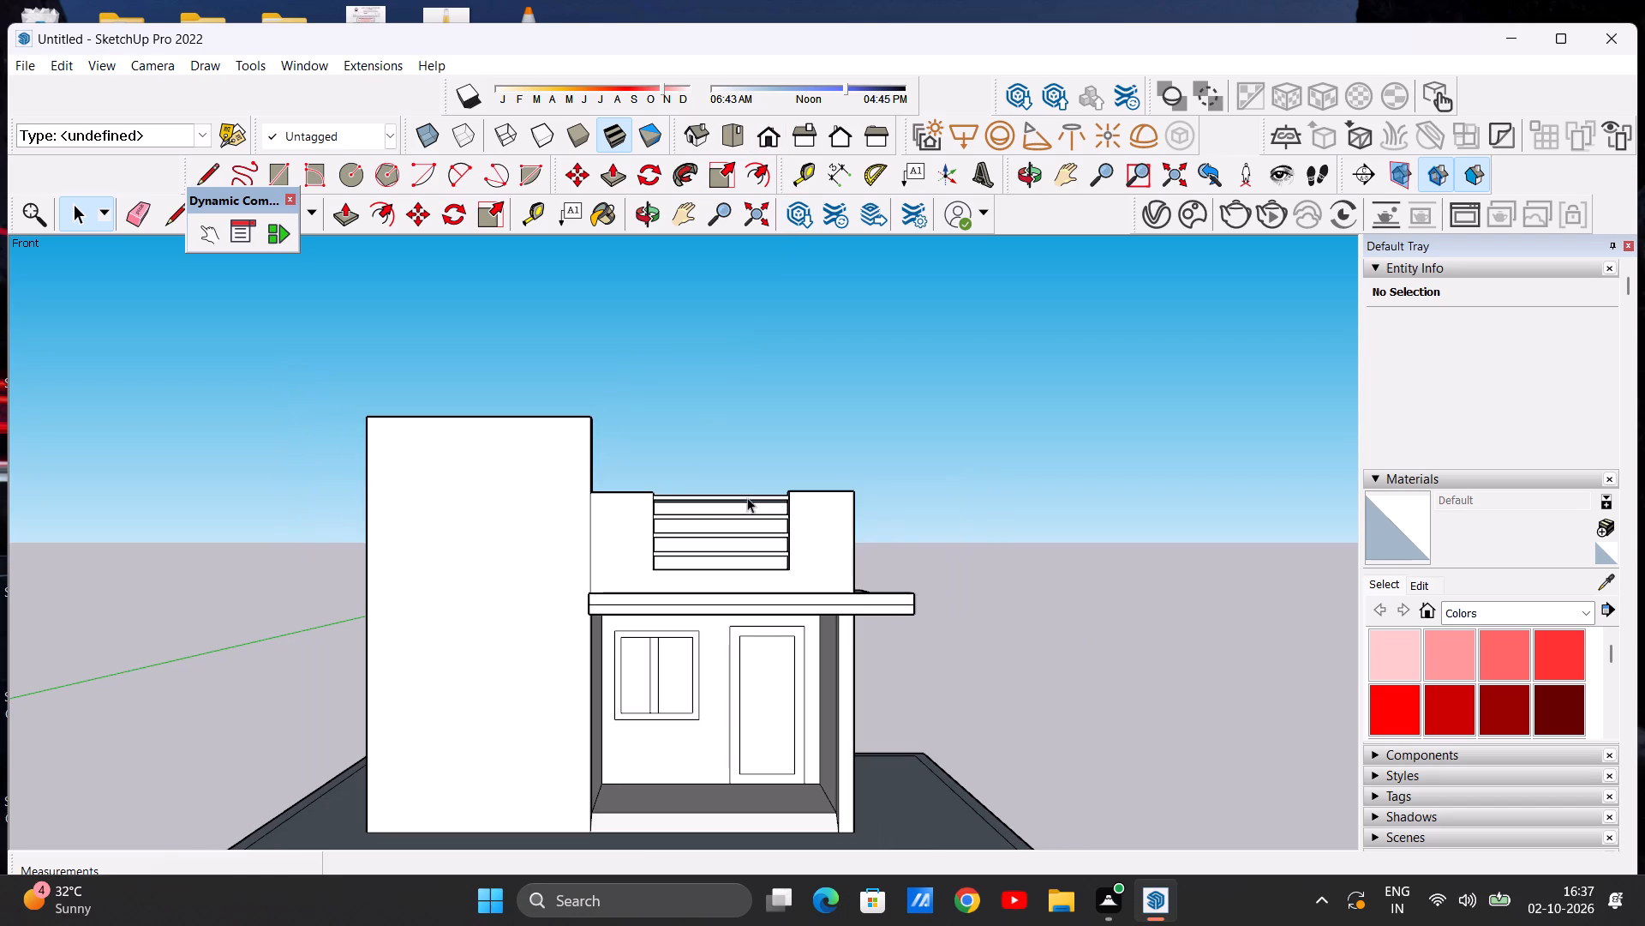
scroll(822, 477, "up", 5)
scroll(828, 503, "down", 3)
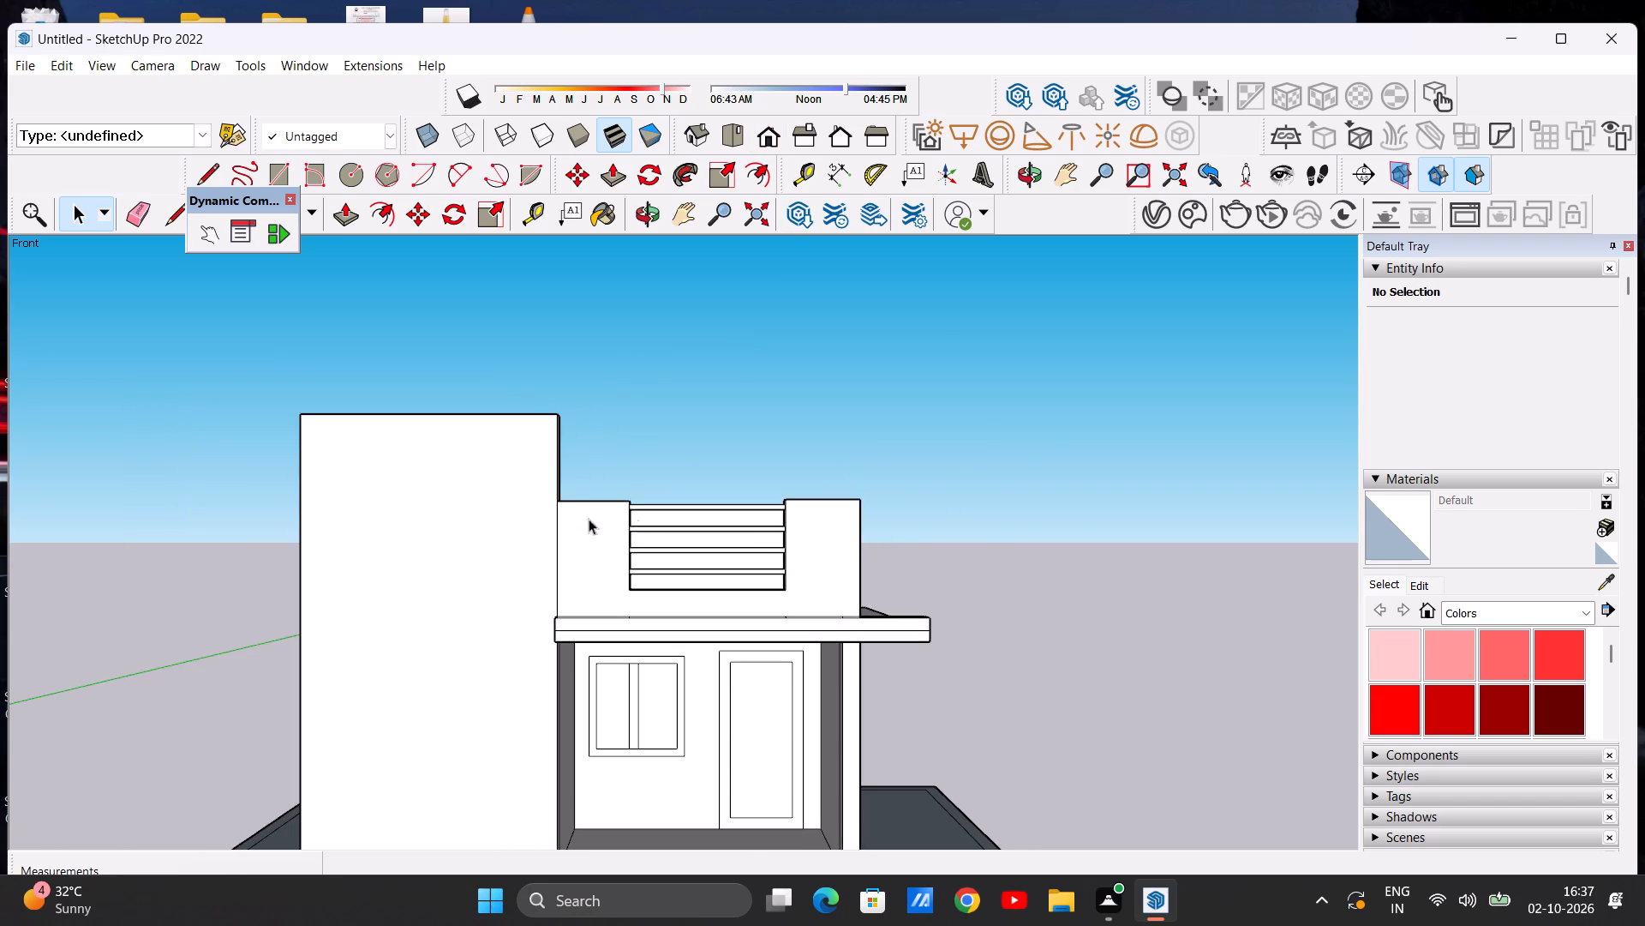
scroll(576, 489, "up", 5)
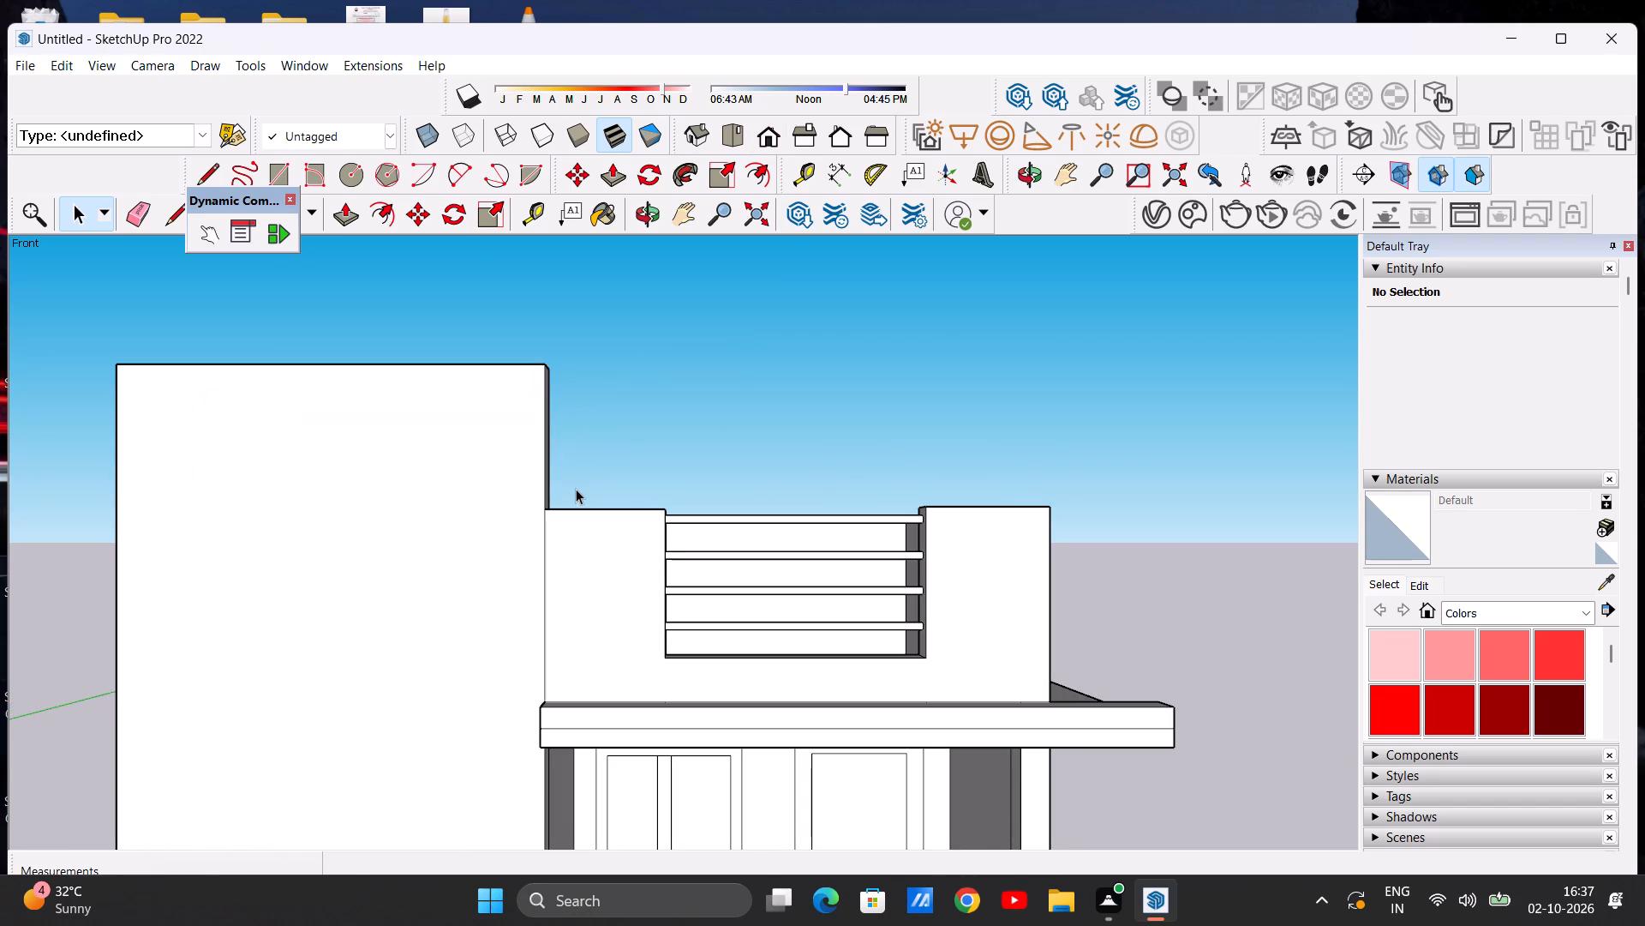
key("r")
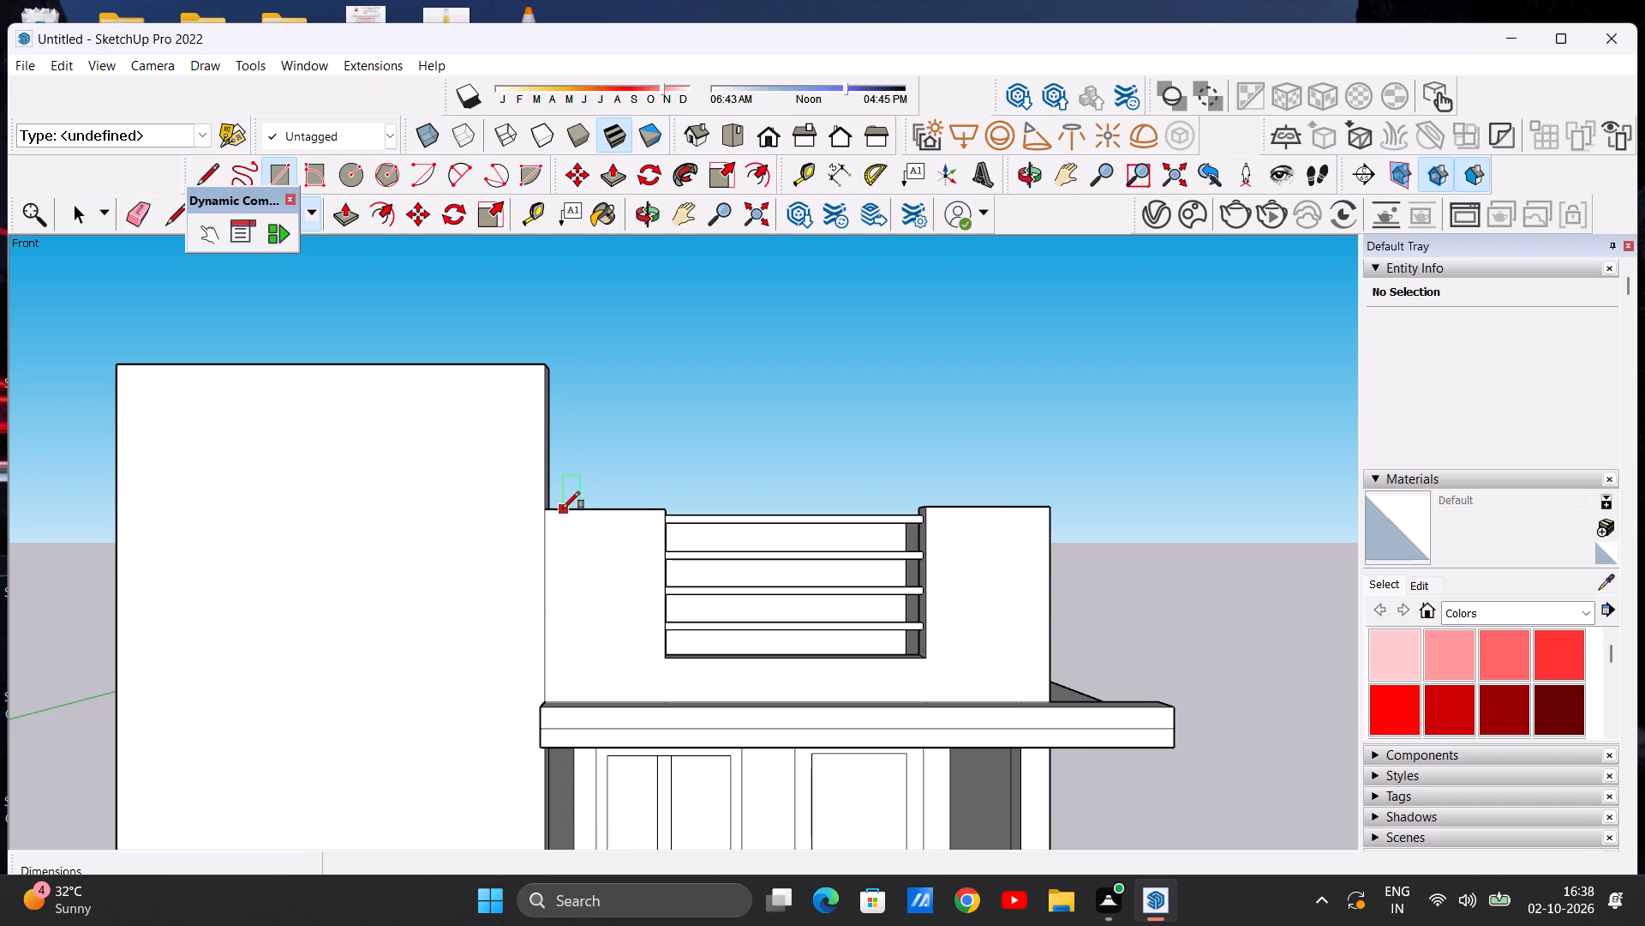
left_click(560, 508)
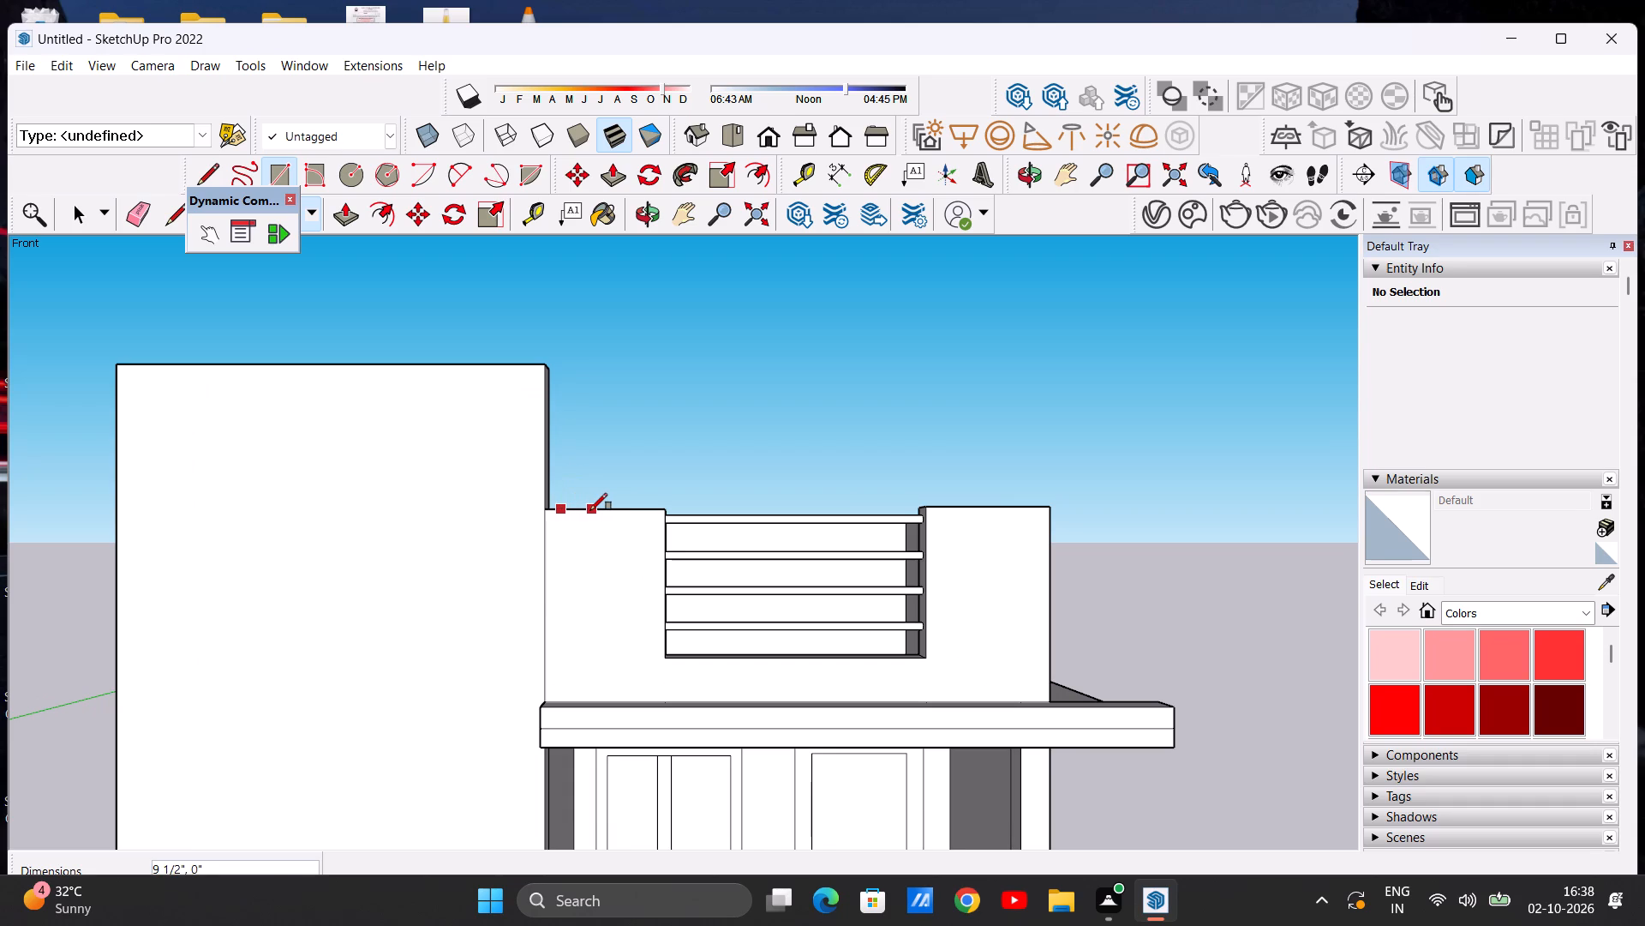
left_click(590, 510)
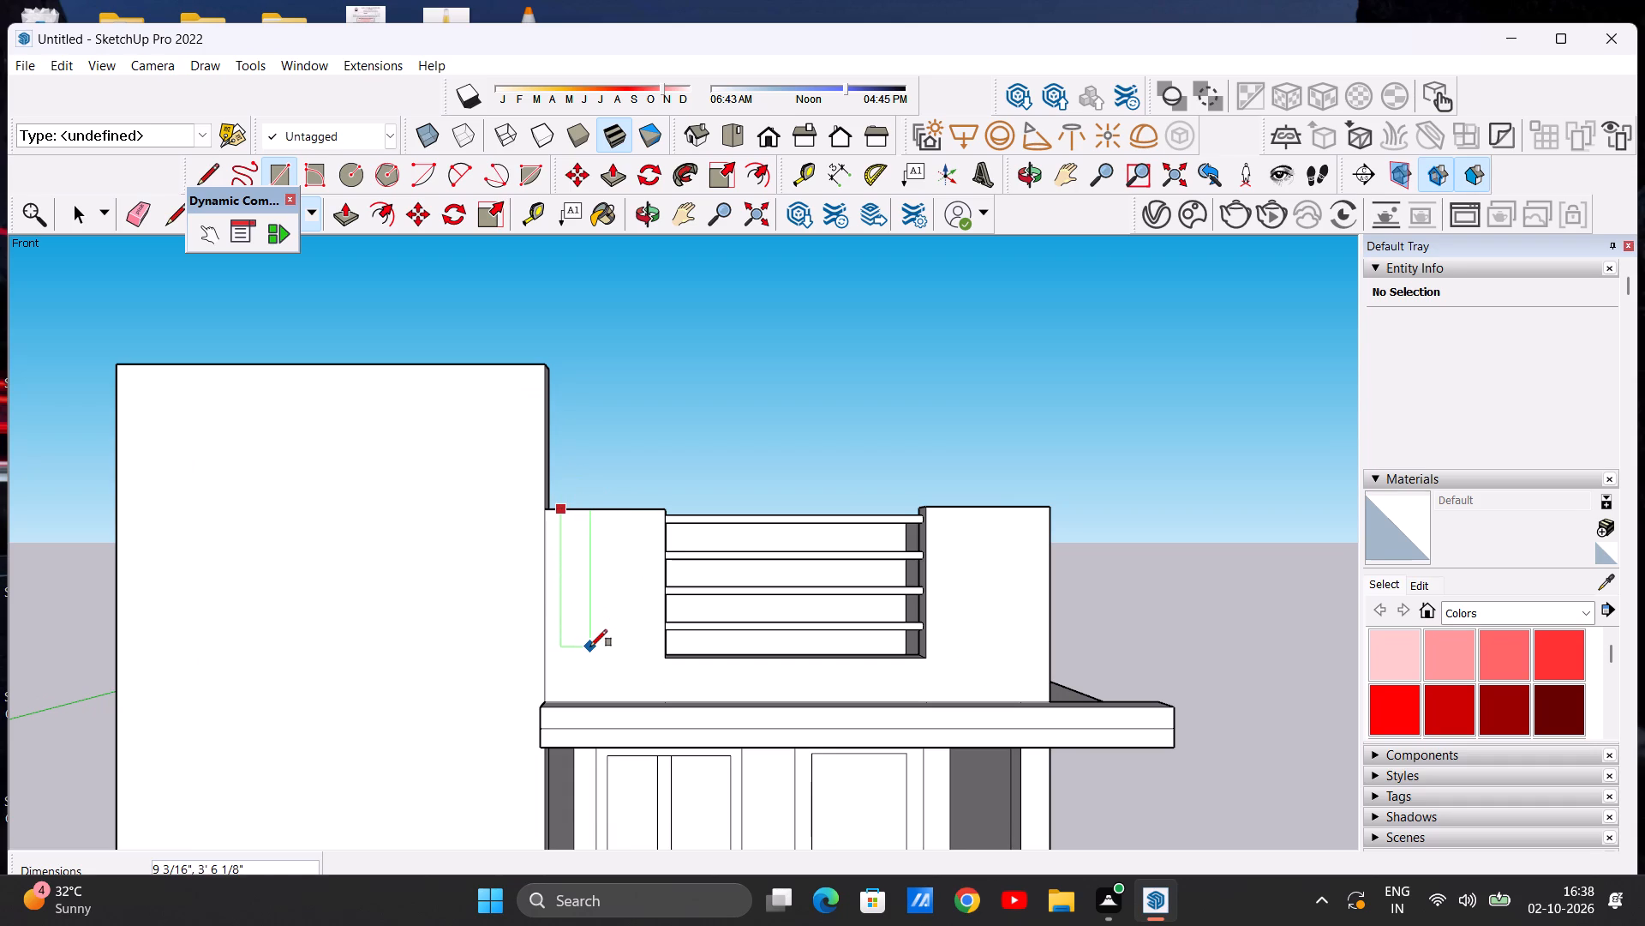
left_click(590, 645)
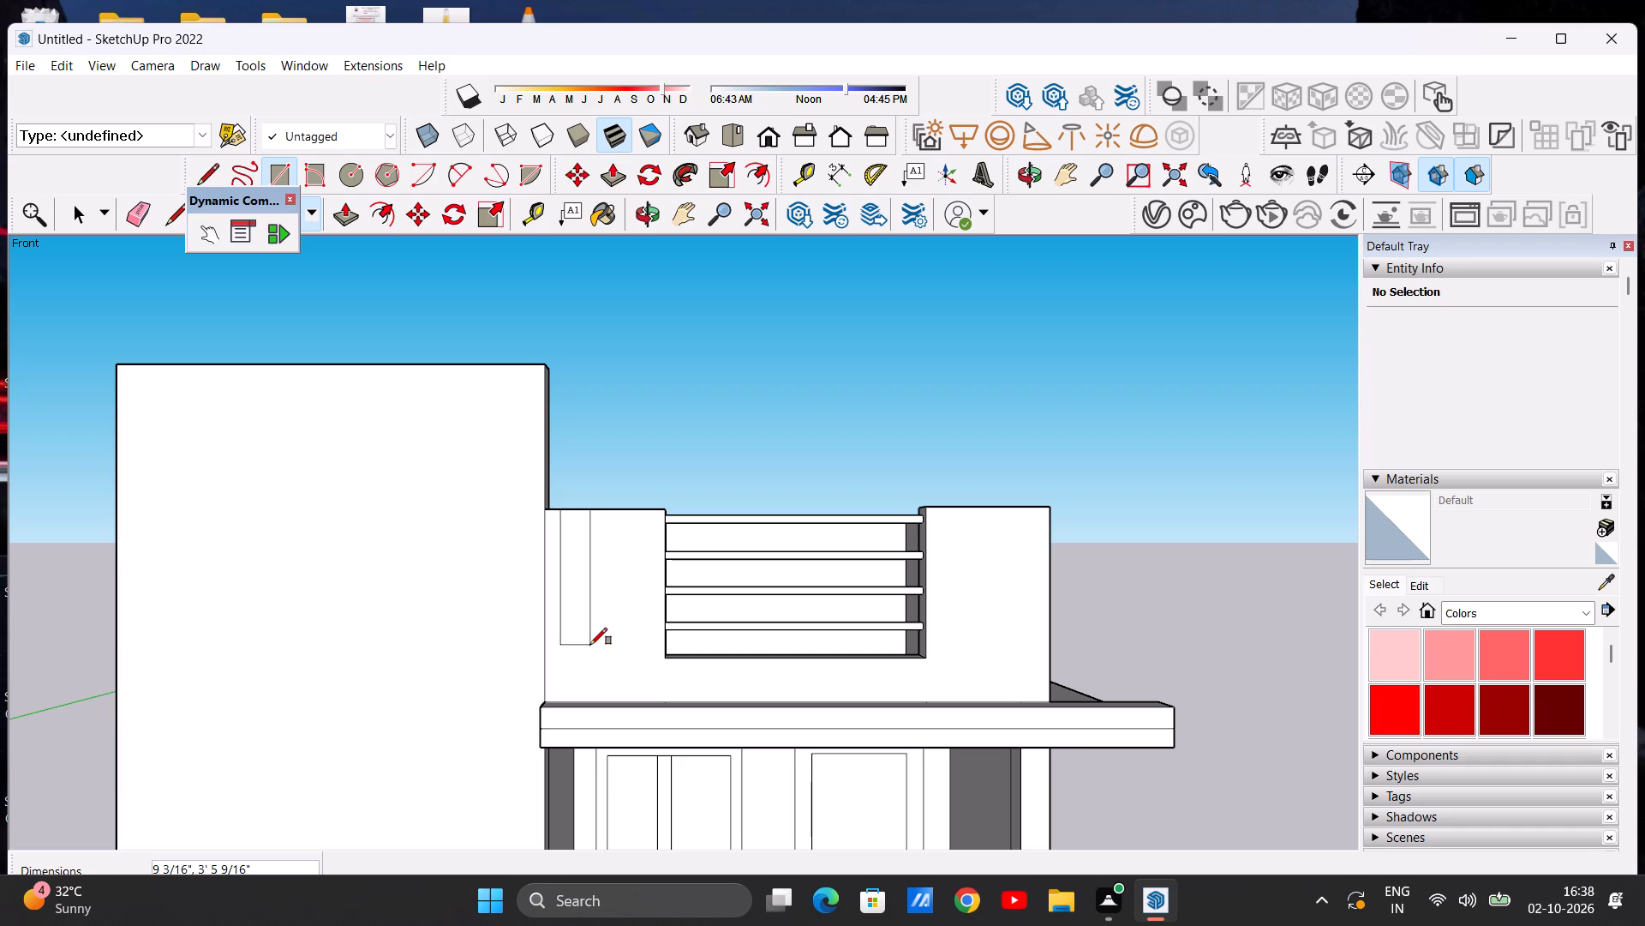
Copy the strip rectangle about 1' 3 9/16" along the parapet's top edge toward the railed opening.
key("space")
double_click(577, 622)
key("m")
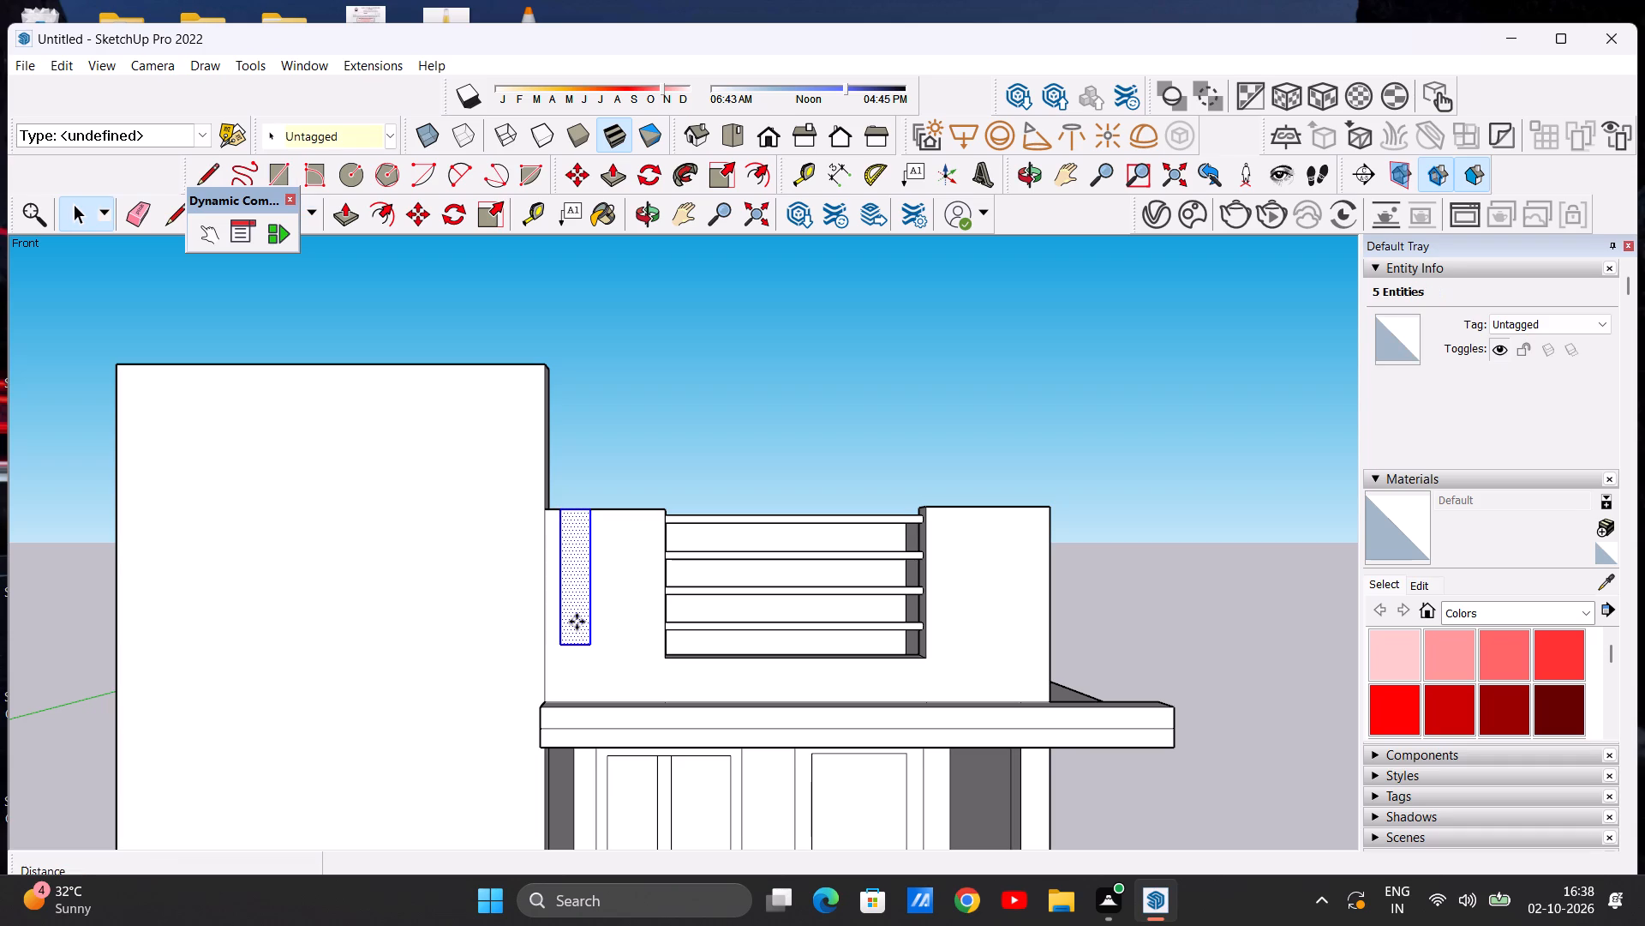
left_click(595, 514)
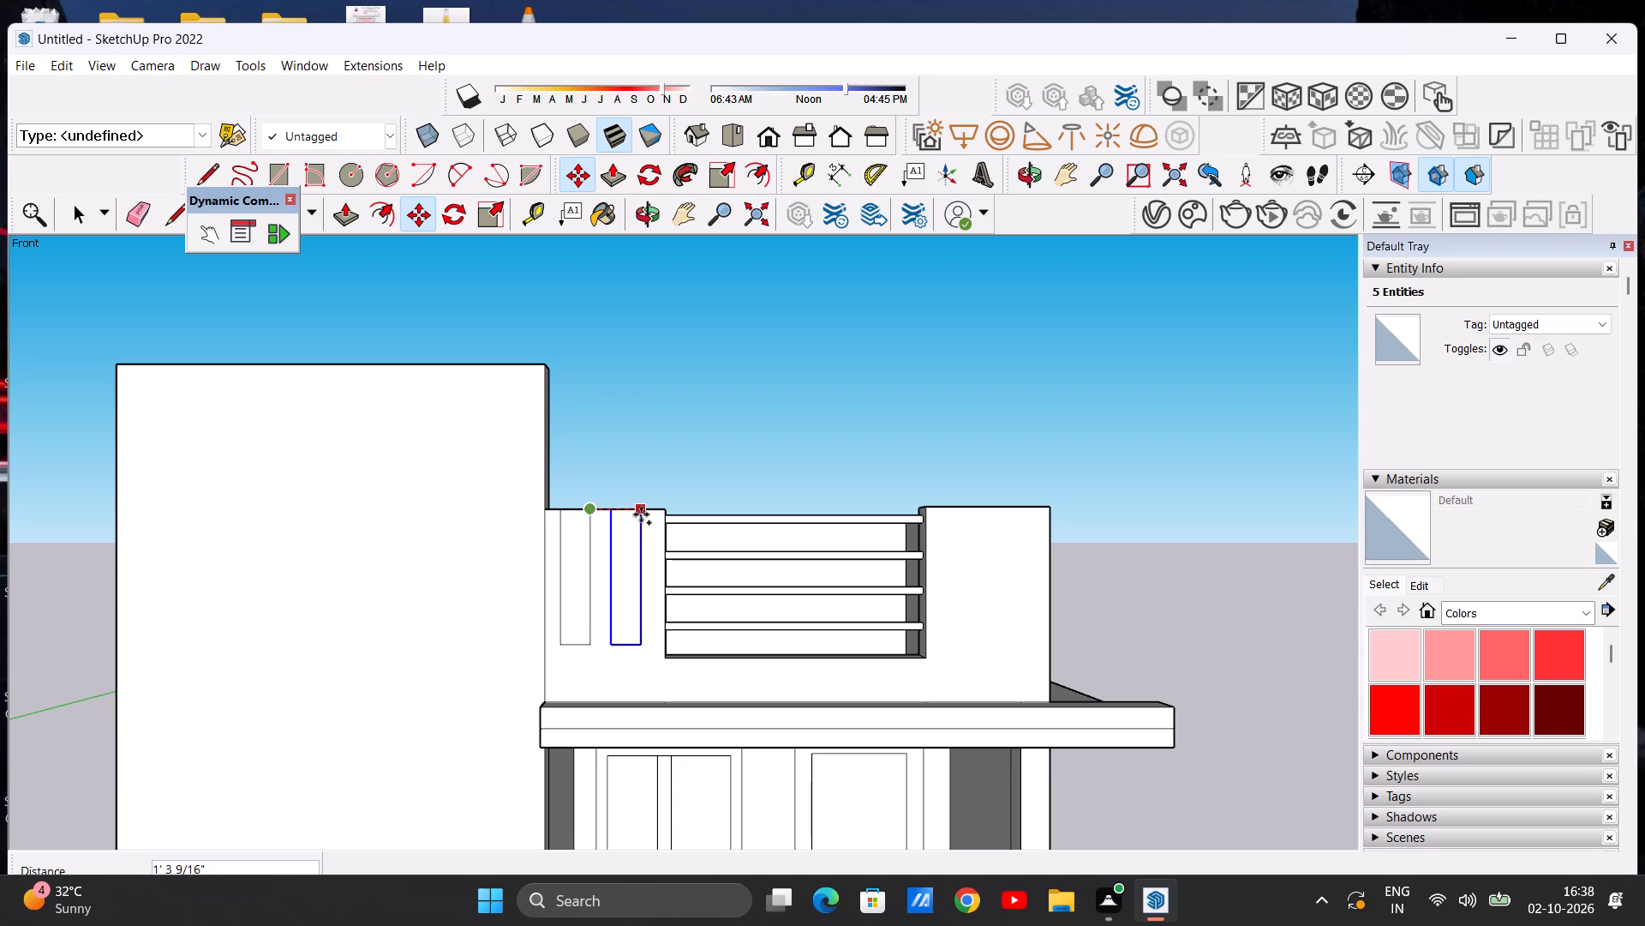
left_click(641, 514)
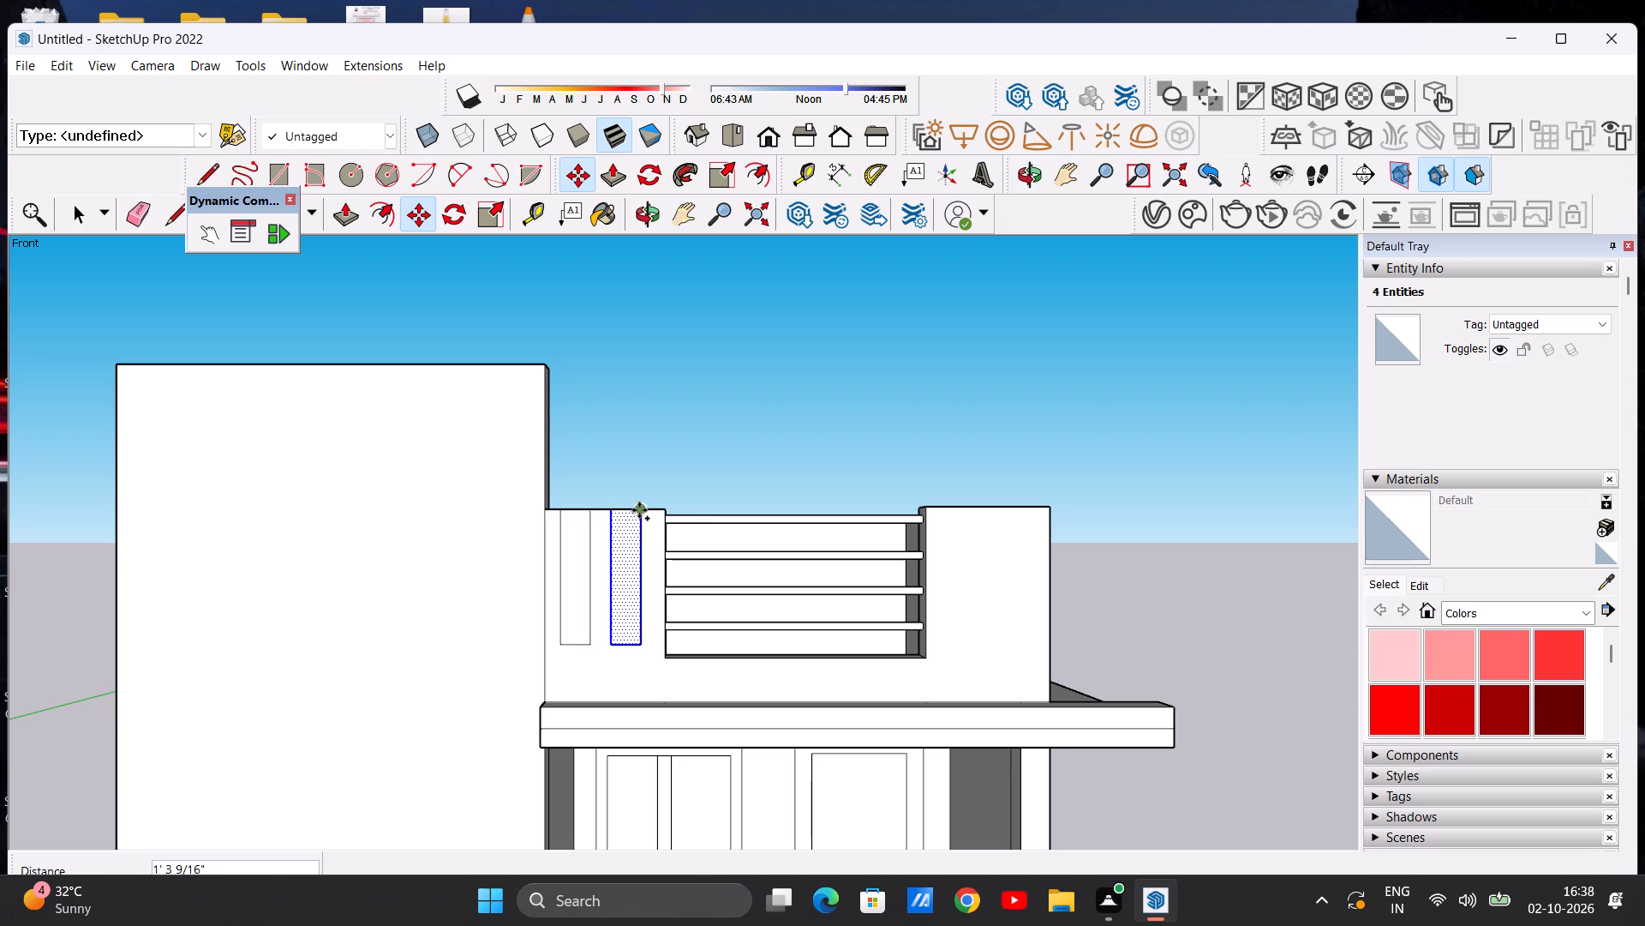
Copy the strip about 8' 6 15/16" across the opening onto the far pier, and again 1' 4 3/8" further along.
left_click(639, 510)
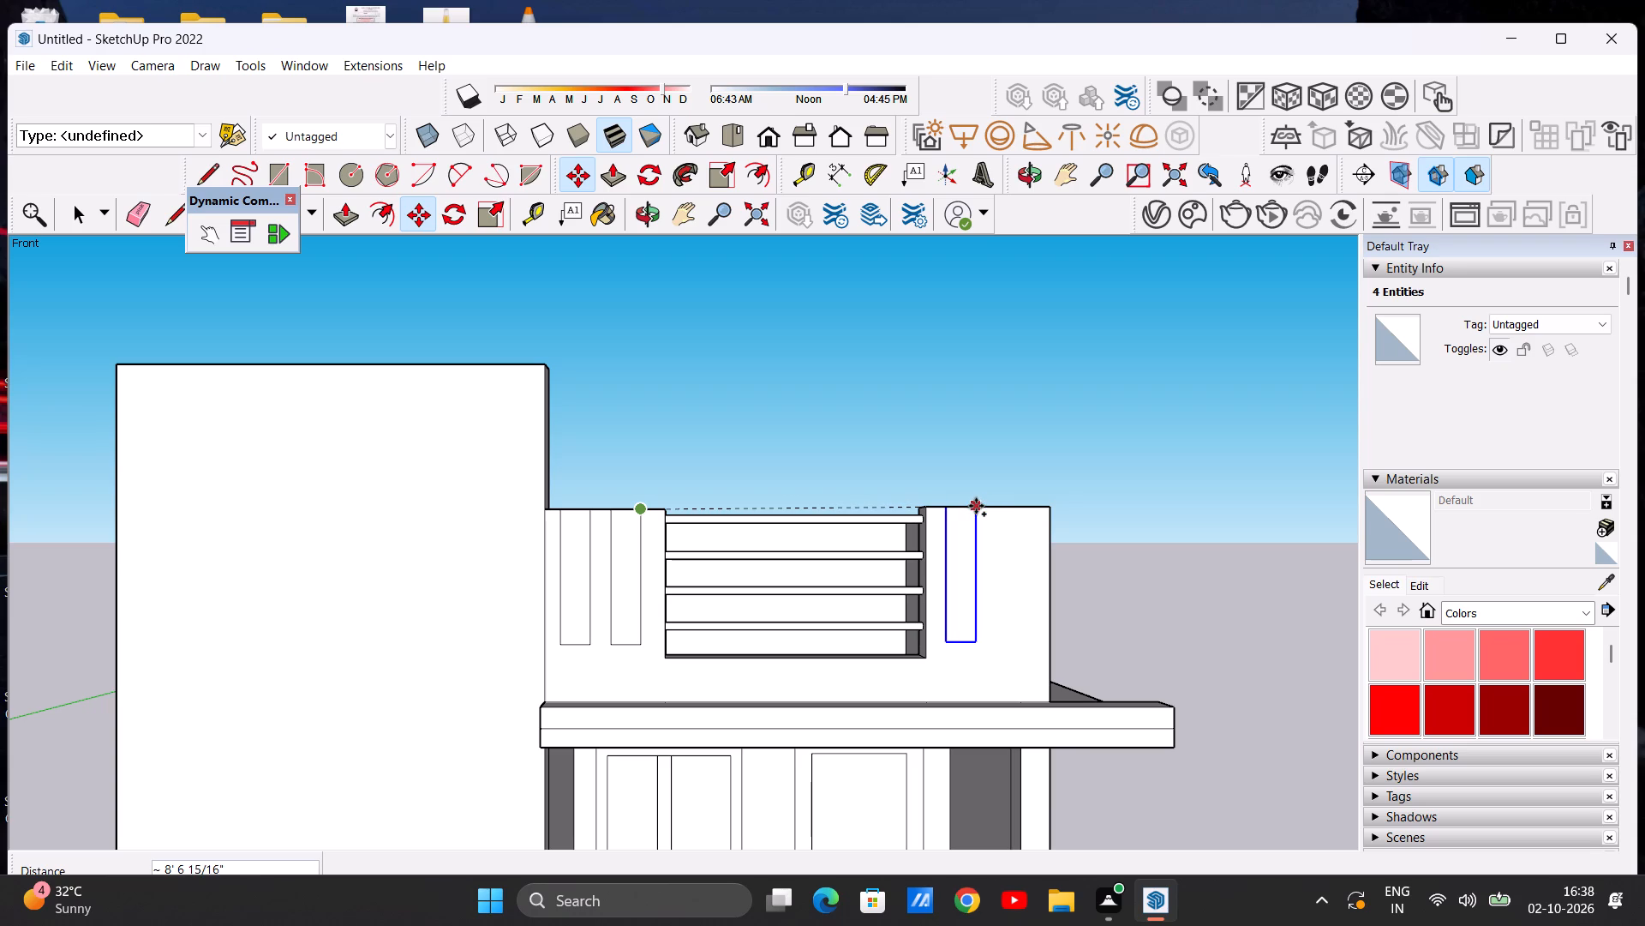
left_click(976, 506)
left_click(977, 509)
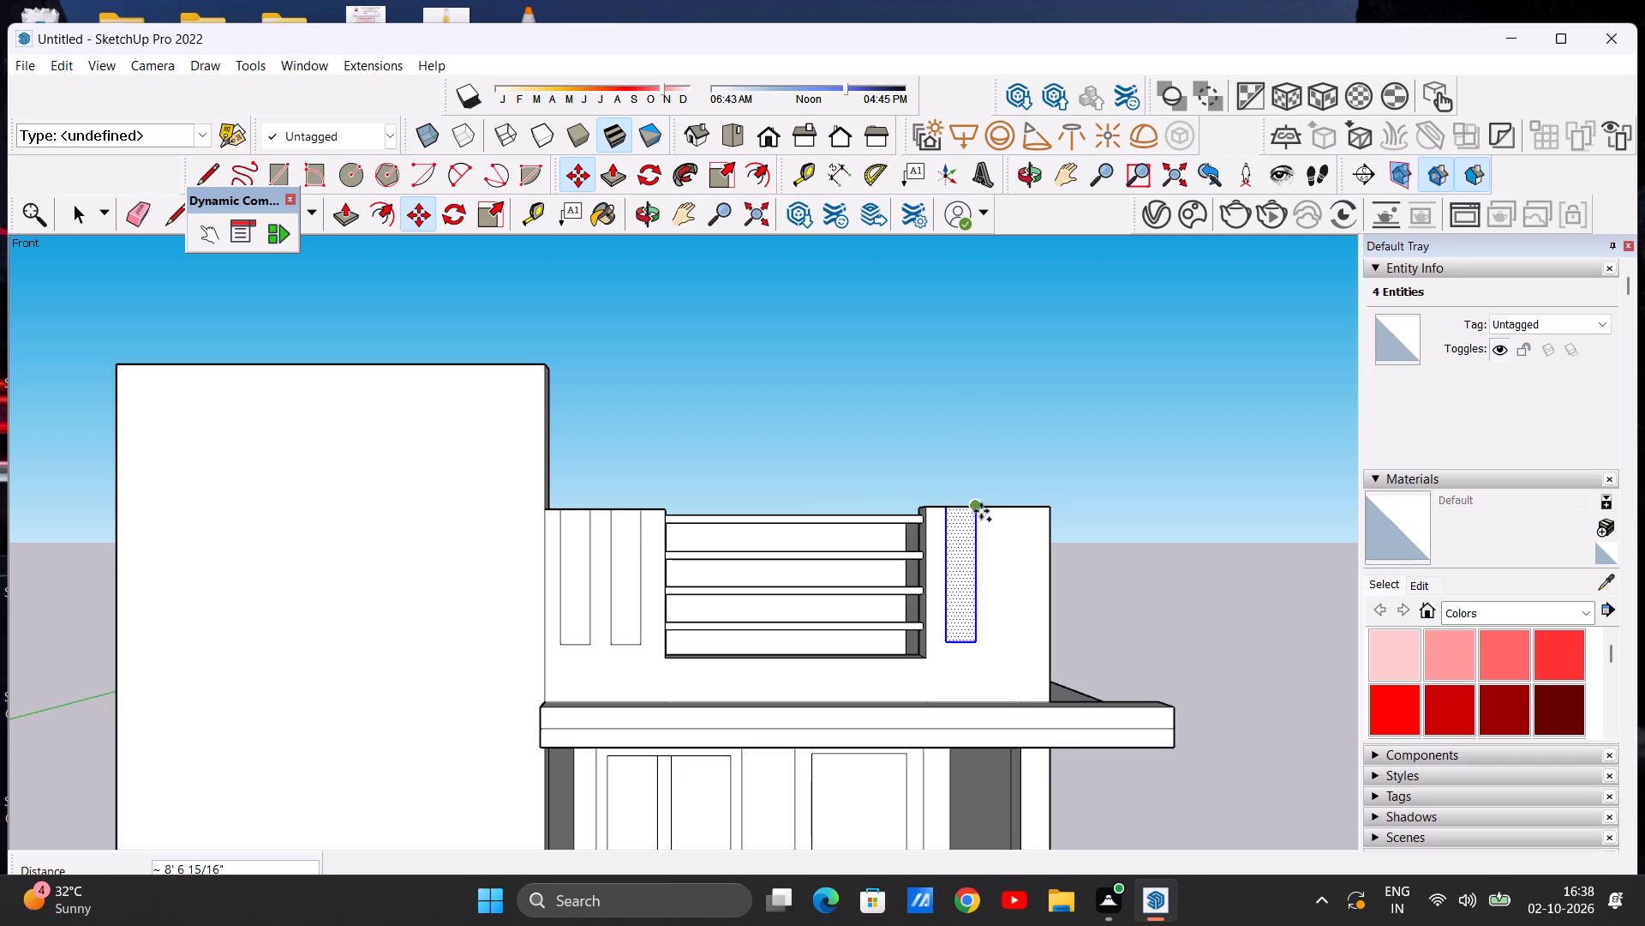
left_click(1029, 511)
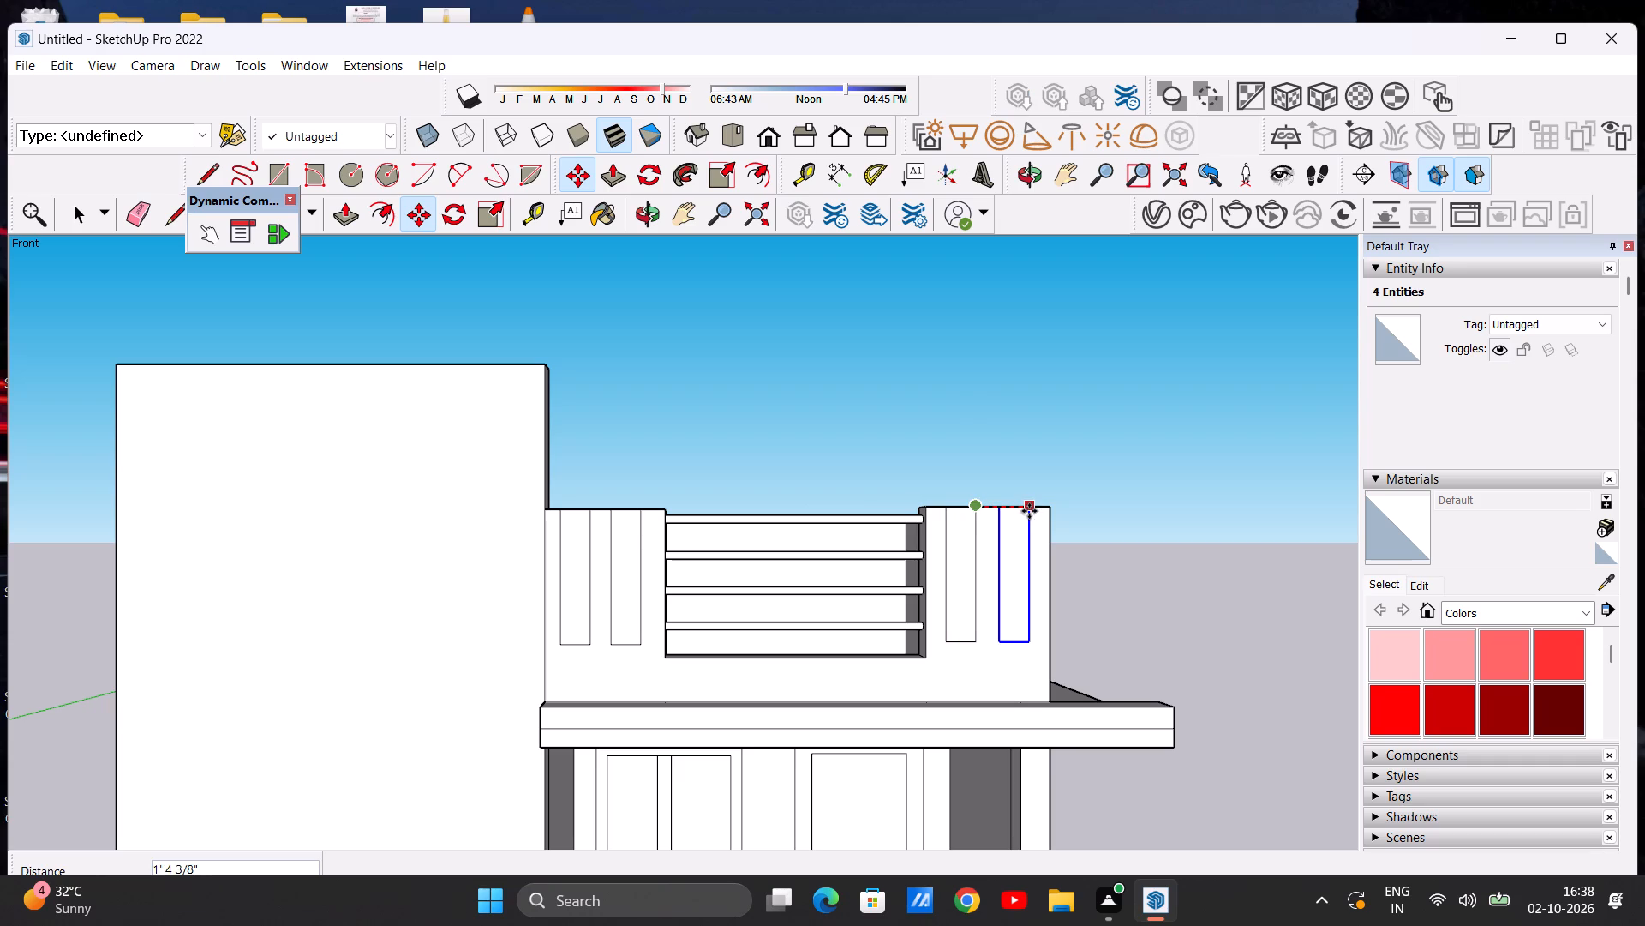
key("space")
scroll(814, 550, "down", 5)
left_click(1089, 533)
Push/Pull the strip nearest the tall wall outward about 6 9/16" from the parapet face.
middle_click_drag(918, 563, 781, 589)
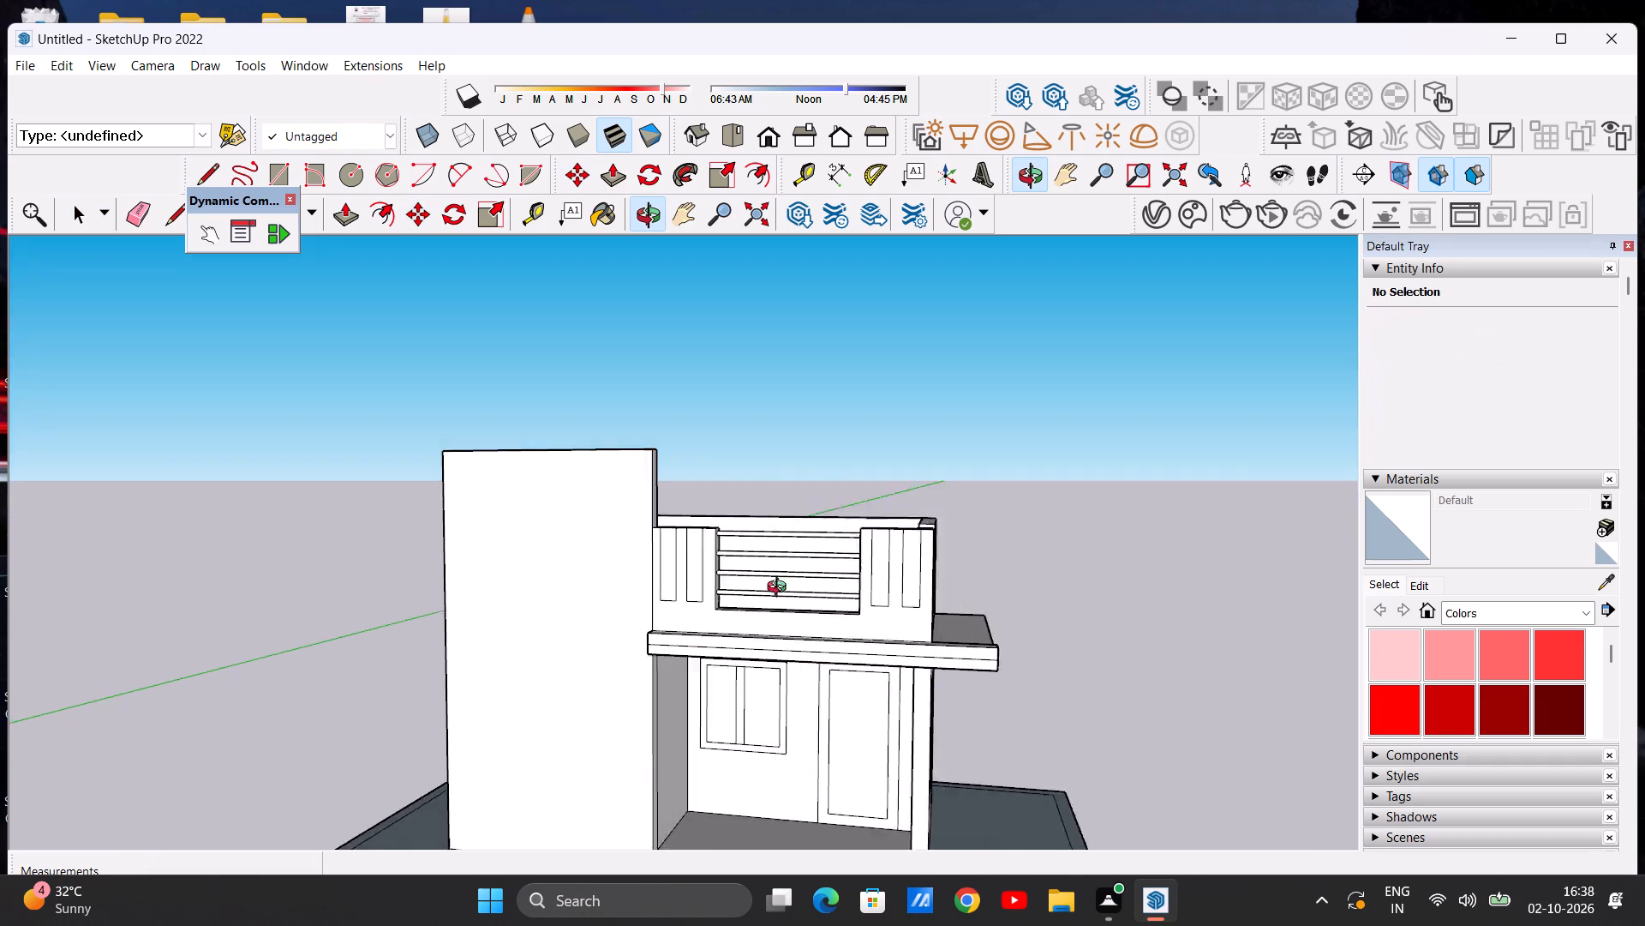
middle_click_drag(781, 589, 565, 647)
scroll(645, 574, "up", 6)
middle_click_drag(672, 554, 676, 591)
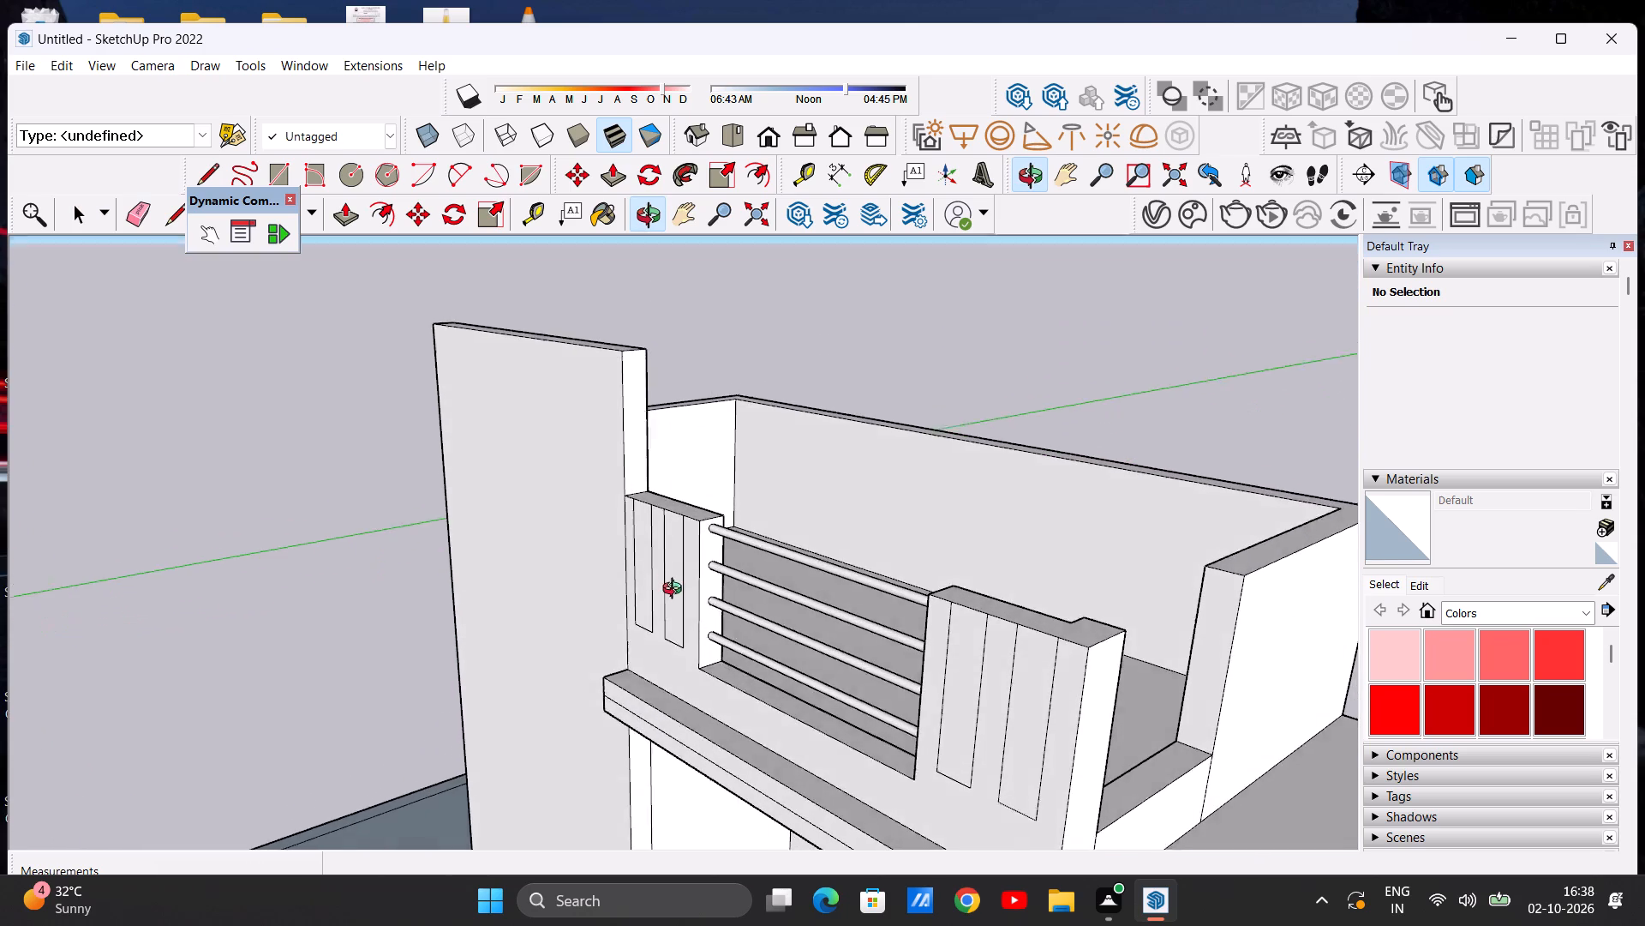
middle_click_drag(676, 591, 656, 610)
scroll(660, 516, "up", 3)
middle_click_drag(659, 561, 741, 493)
scroll(651, 508, "down", 3)
middle_click_drag(602, 543, 929, 487)
middle_click_drag(458, 565, 659, 584)
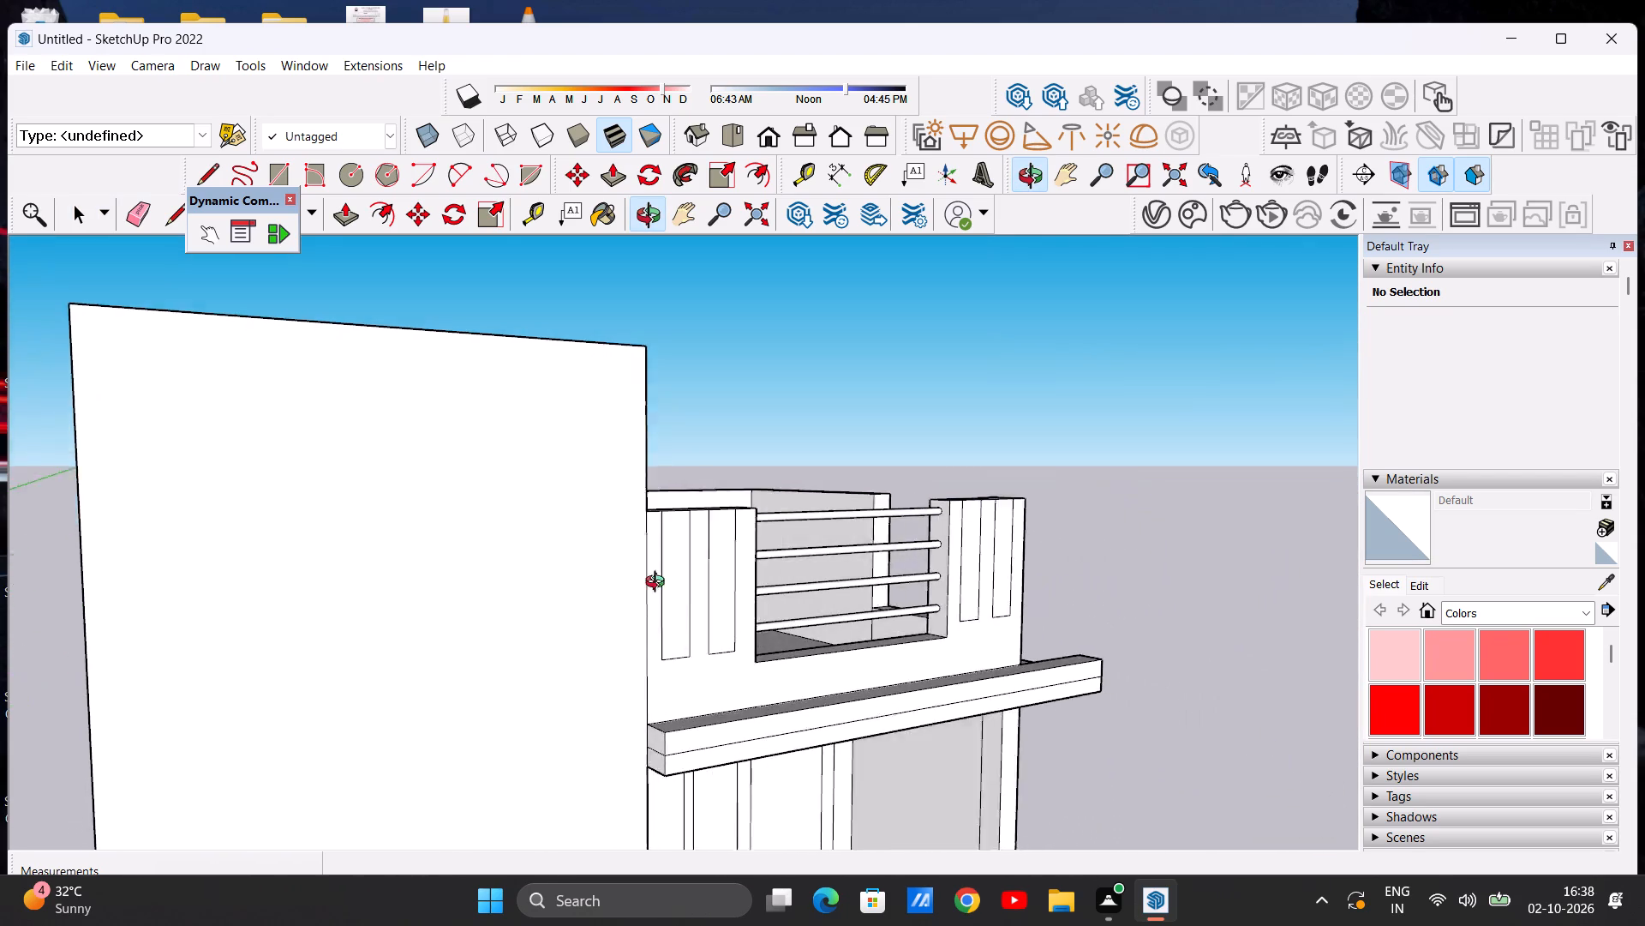
middle_click_drag(659, 584, 691, 619)
scroll(693, 555, "up", 6)
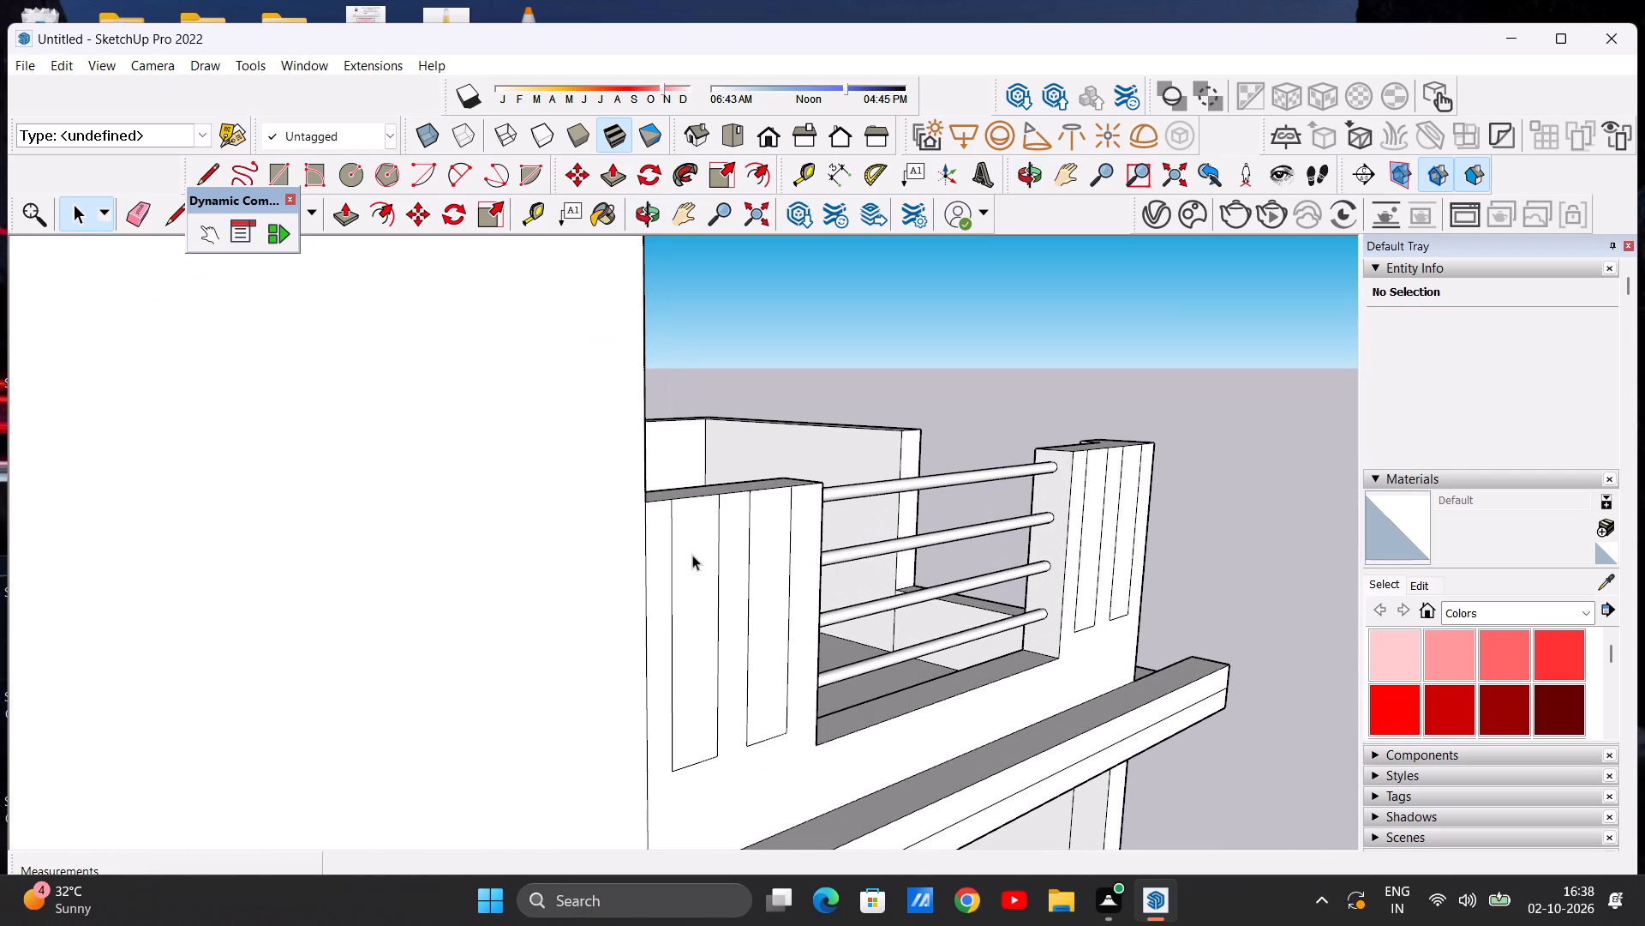
key("p")
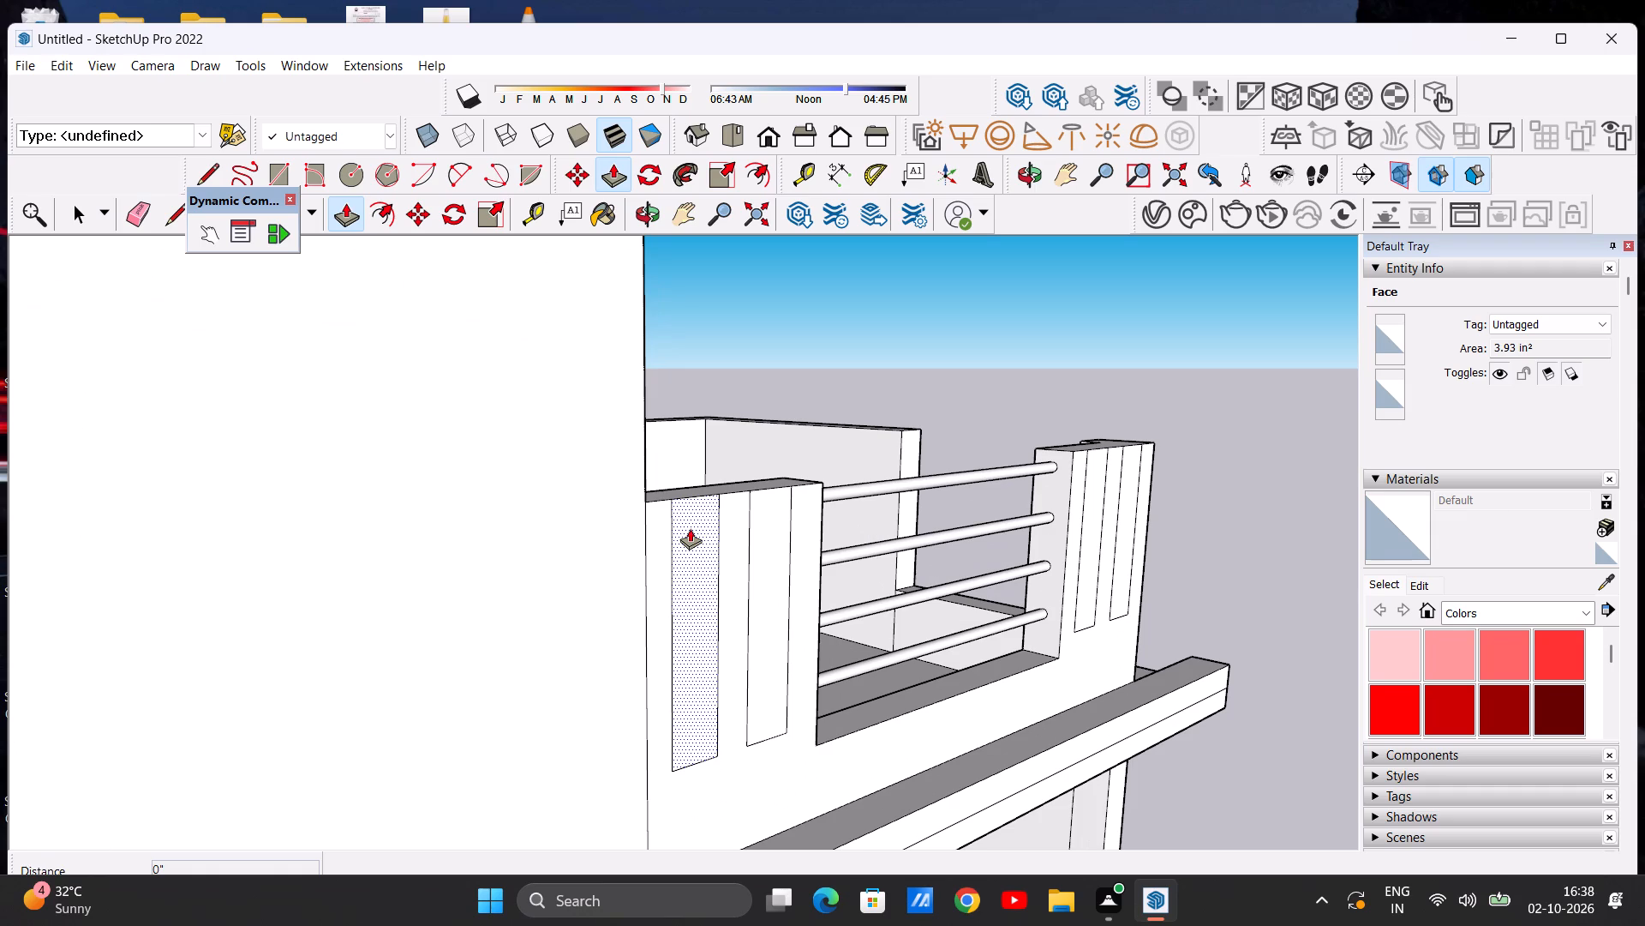
left_click(690, 528)
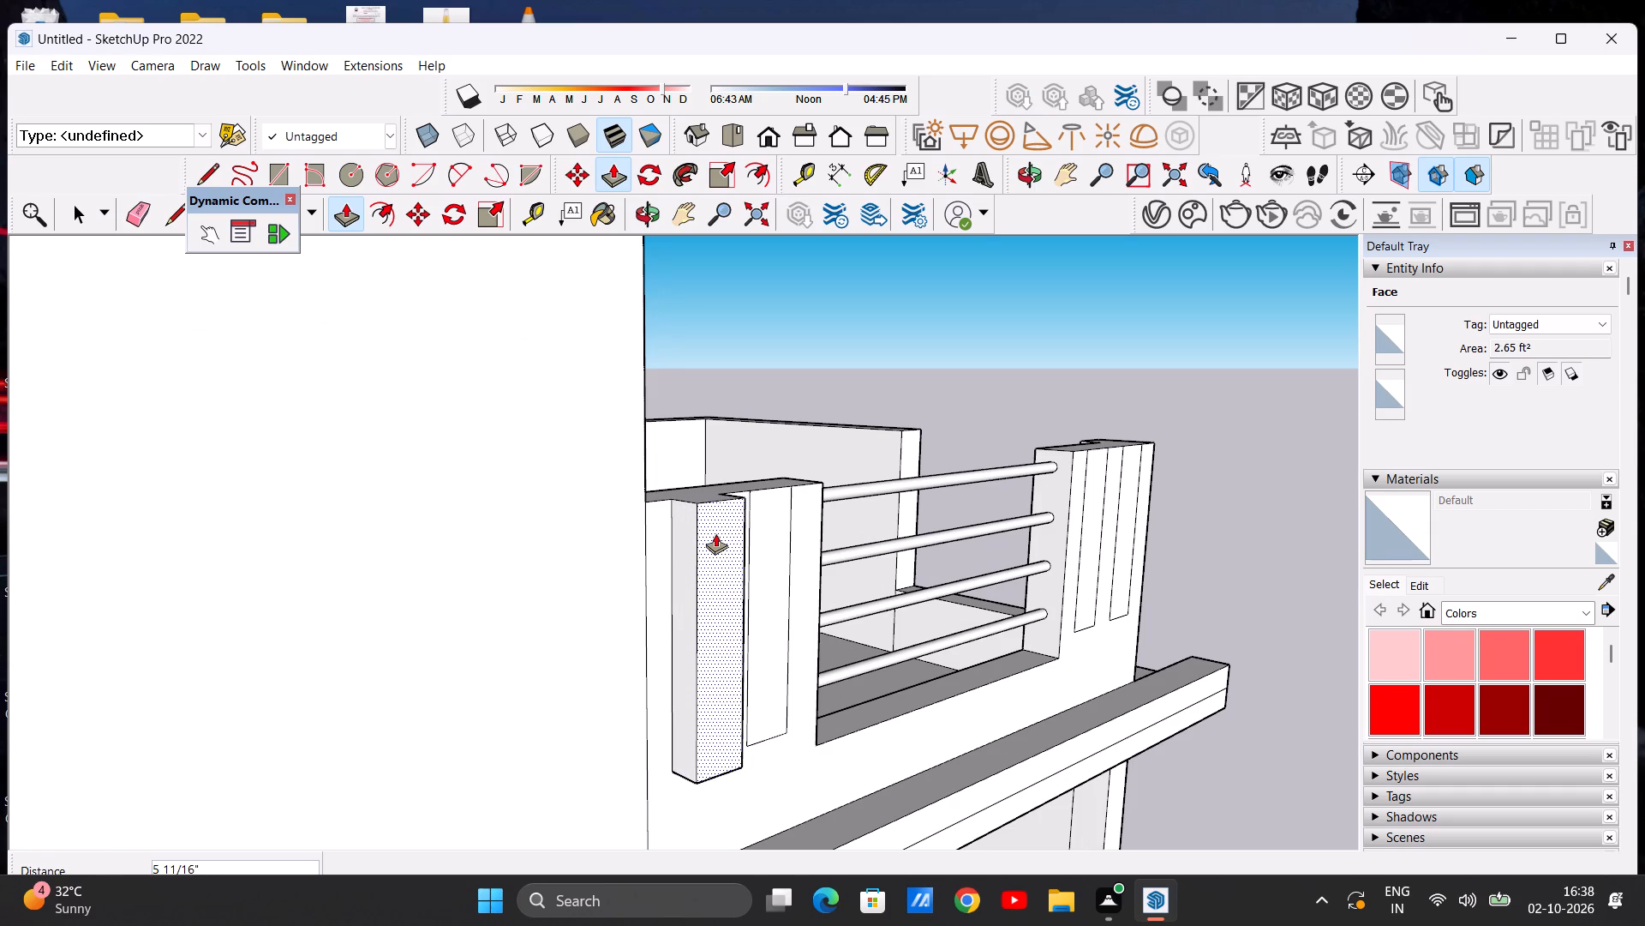
left_click(720, 533)
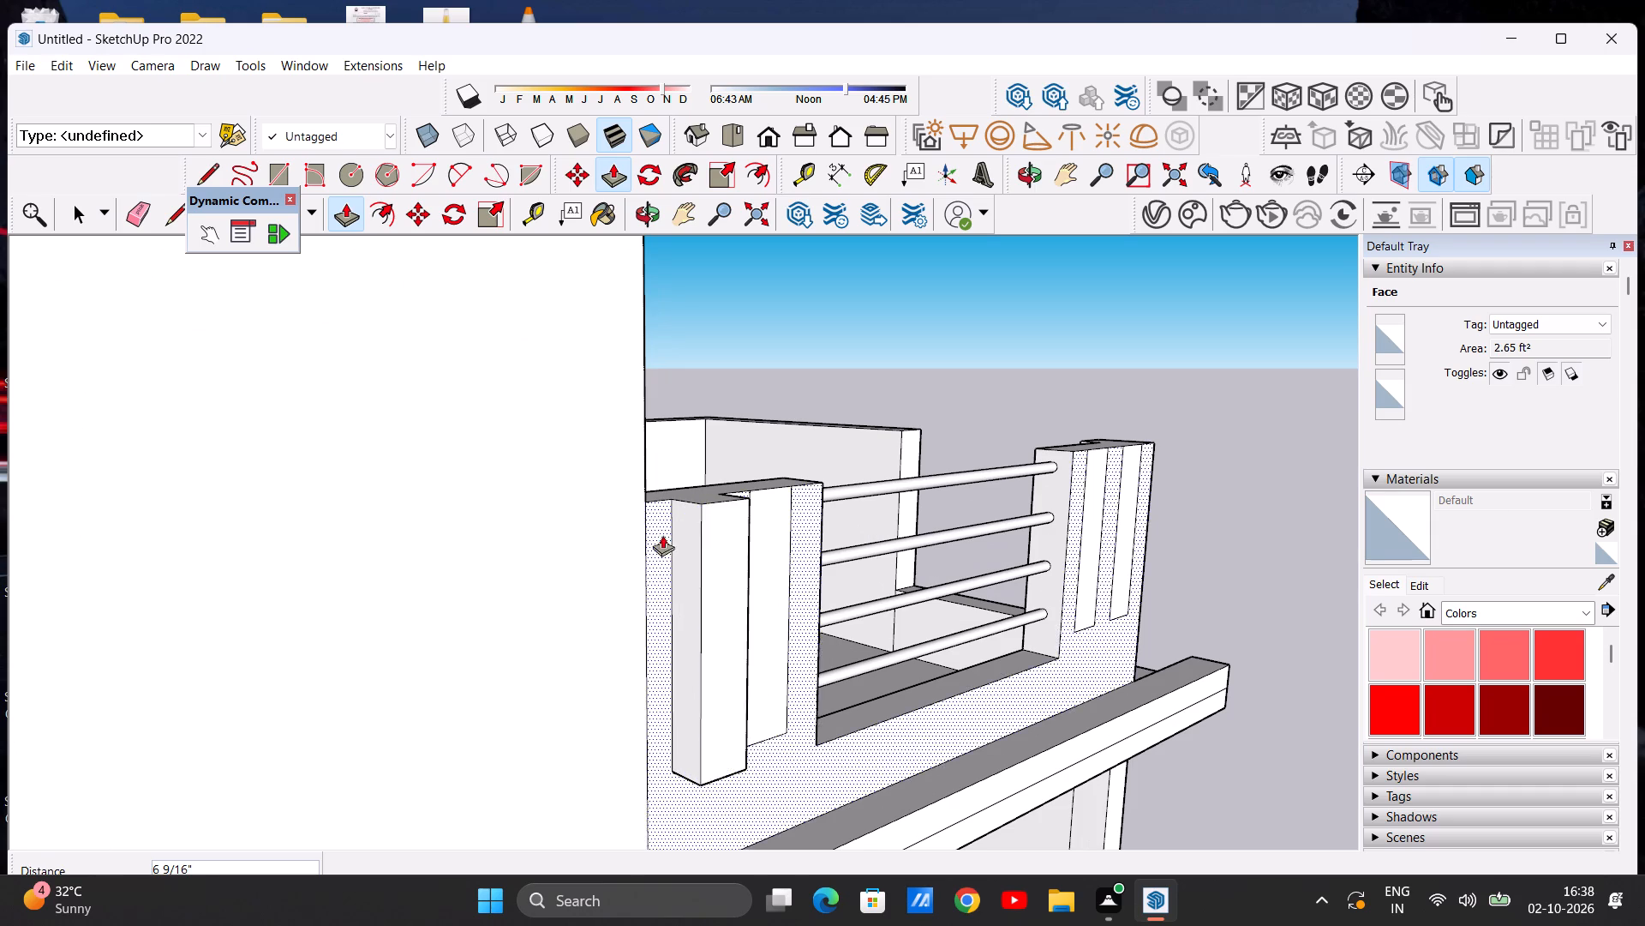
Push/Pull the second strip outward 6 9/16", flush with the first raised strip.
scroll(694, 536, "down", 3)
middle_click_drag(733, 547, 569, 576)
scroll(659, 540, "up", 6)
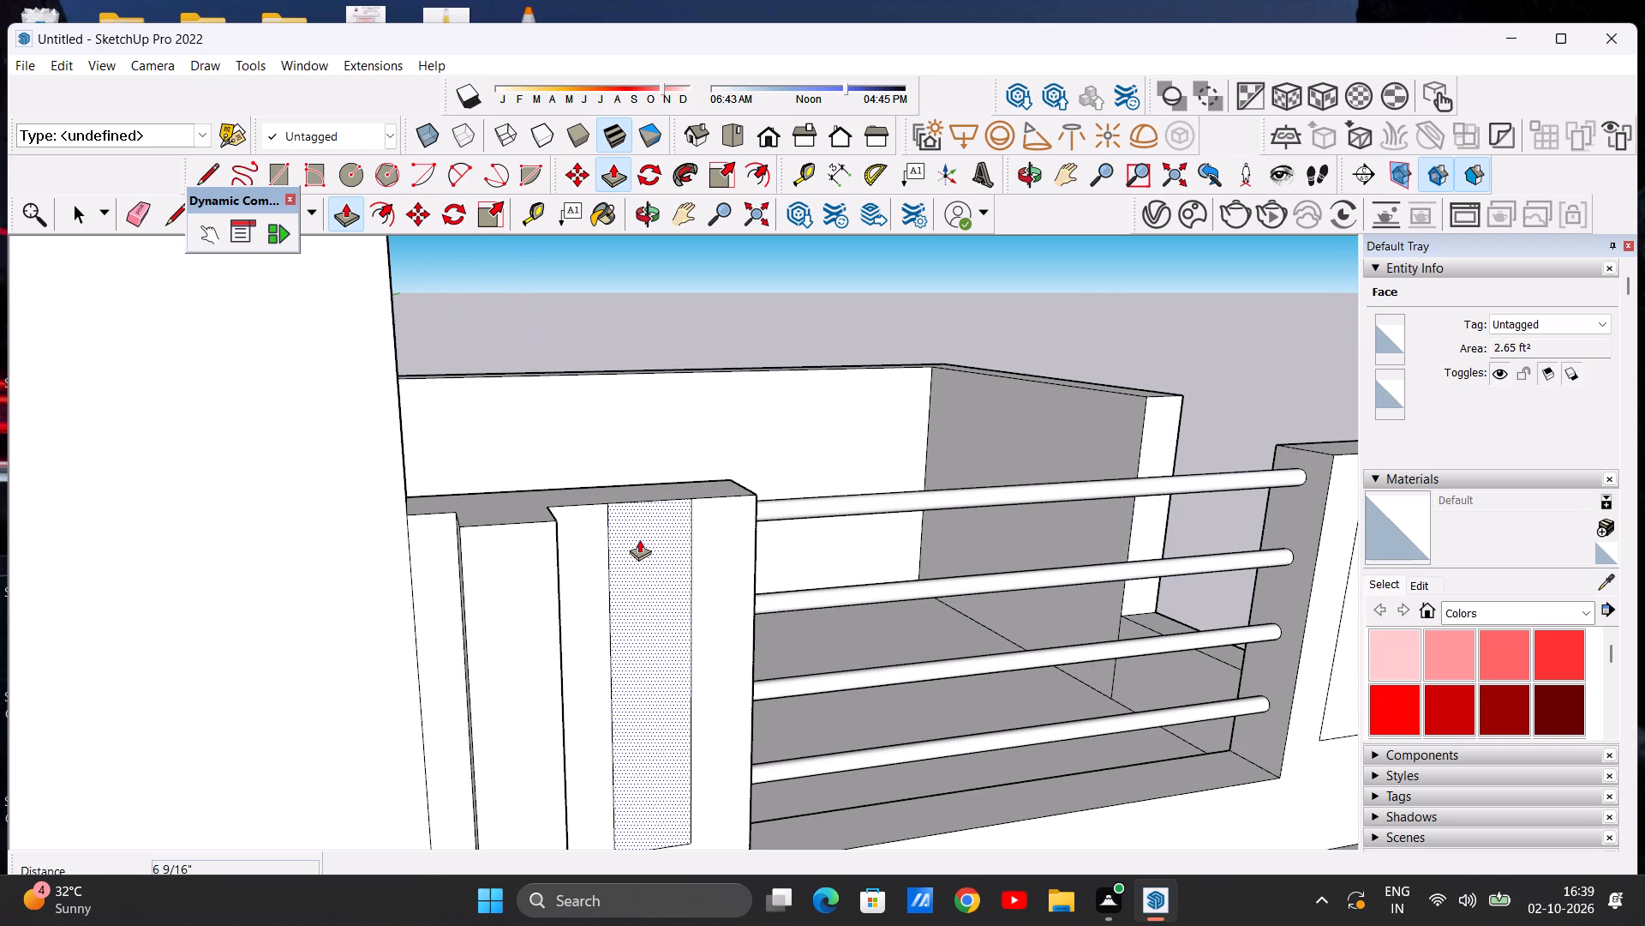
left_click(639, 539)
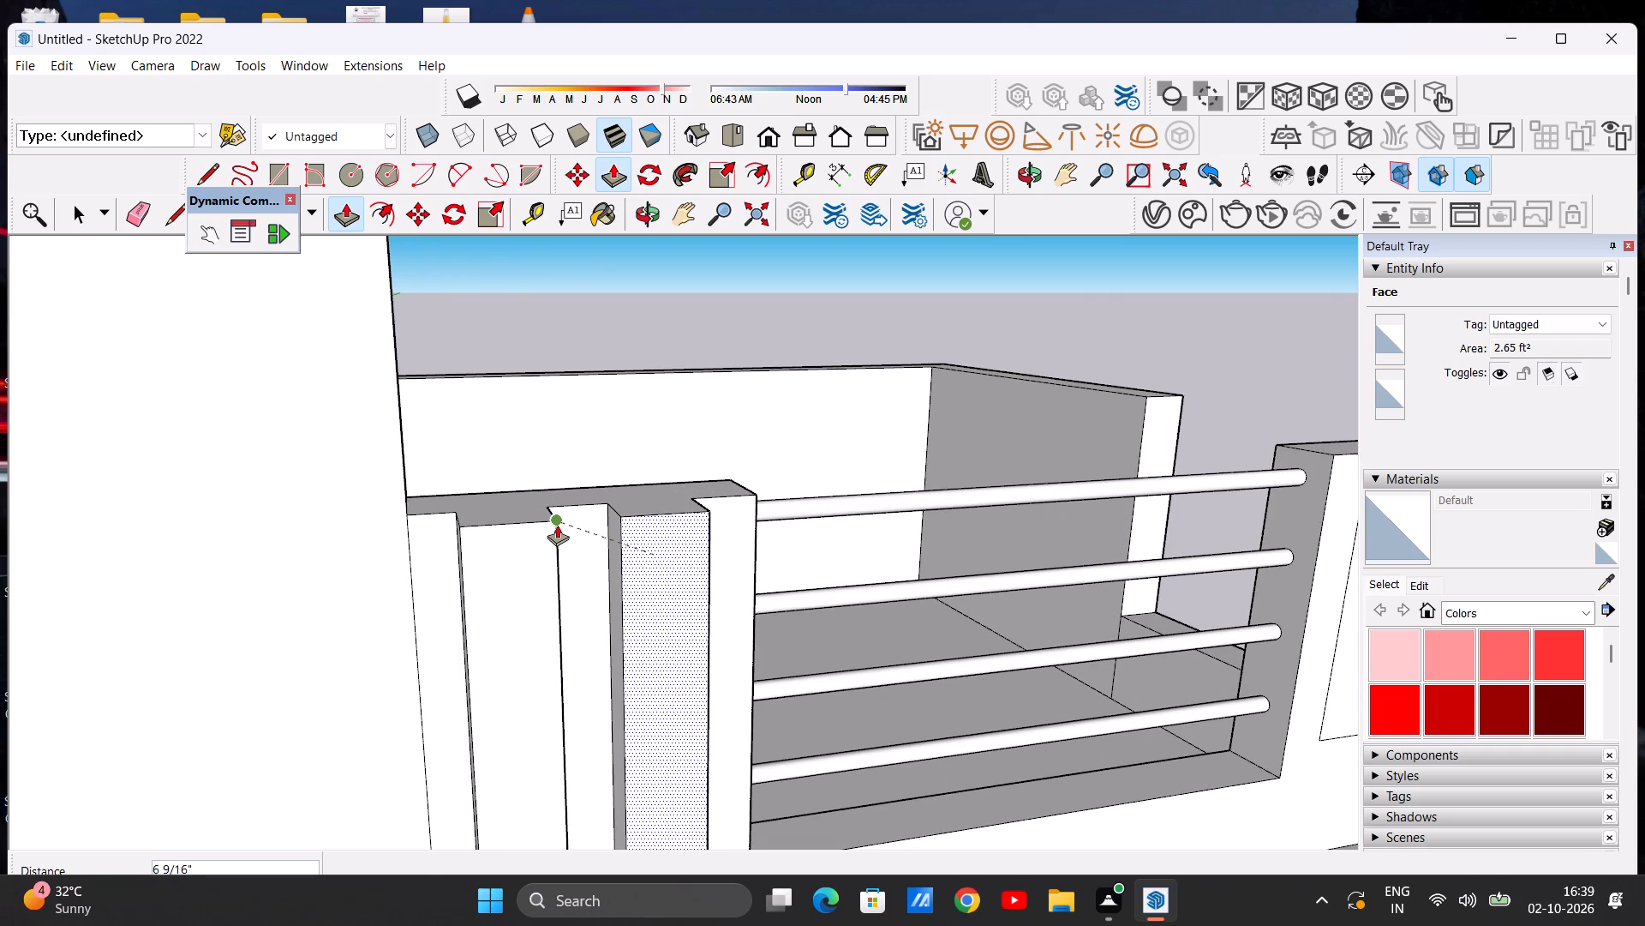
left_click(557, 525)
Push/Pull the far pier's strip nearest the railed opening outward 6 9/16", flush with the raised strips on the near pier.
scroll(590, 559, "down", 14)
scroll(837, 546, "up", 2)
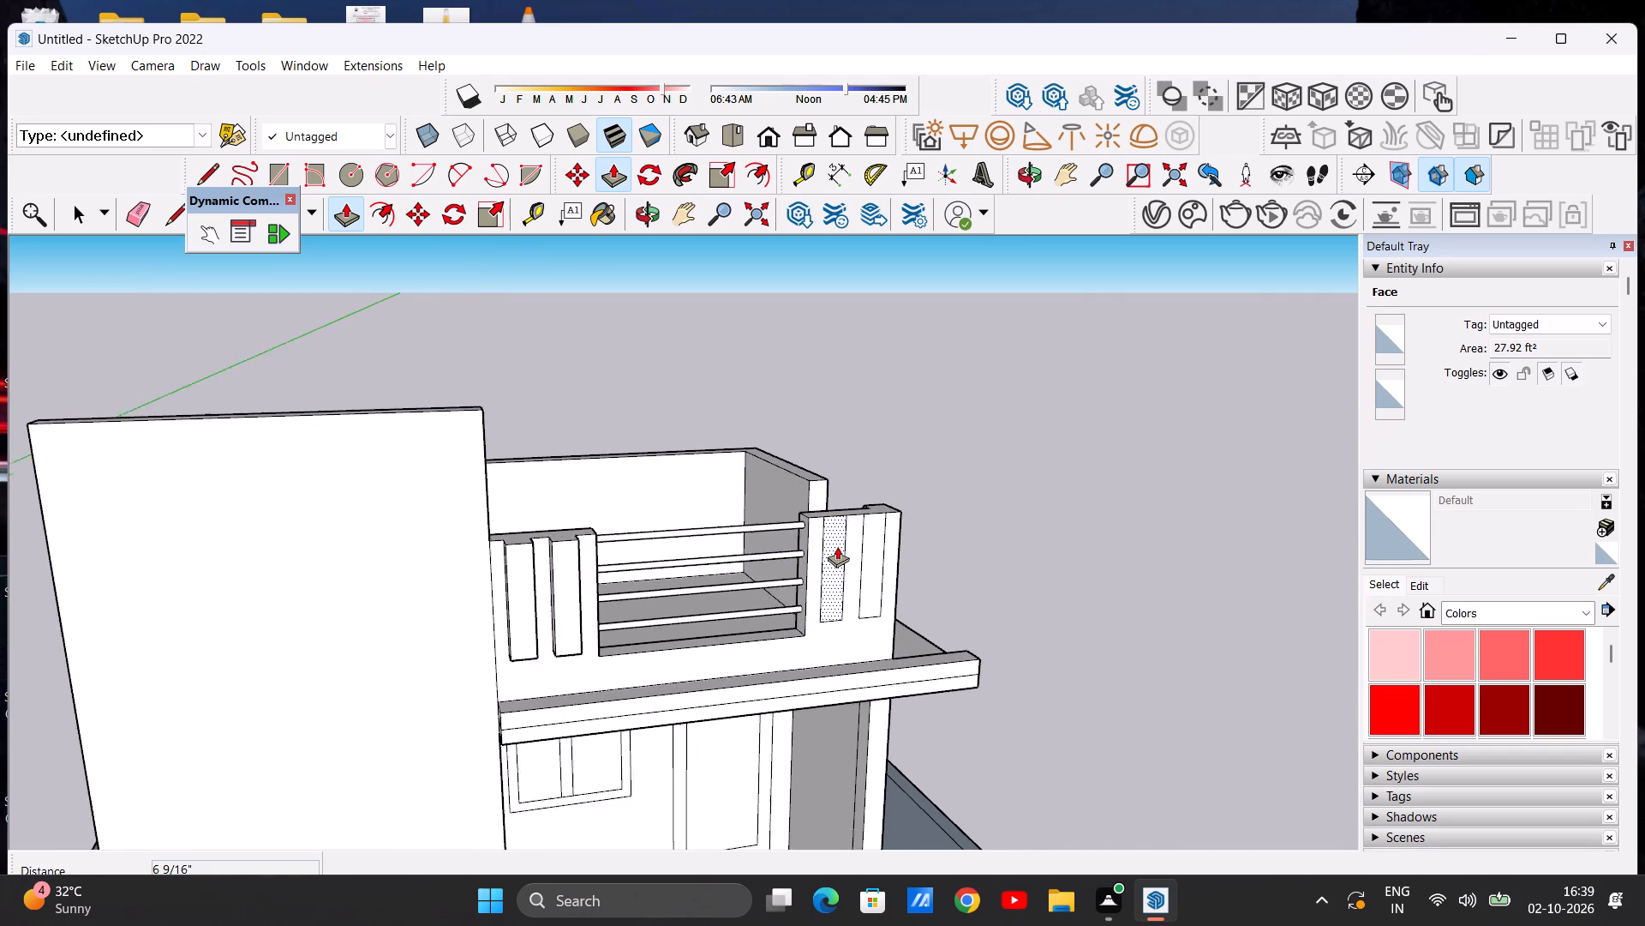
scroll(837, 546, "up", 2)
left_click(832, 542)
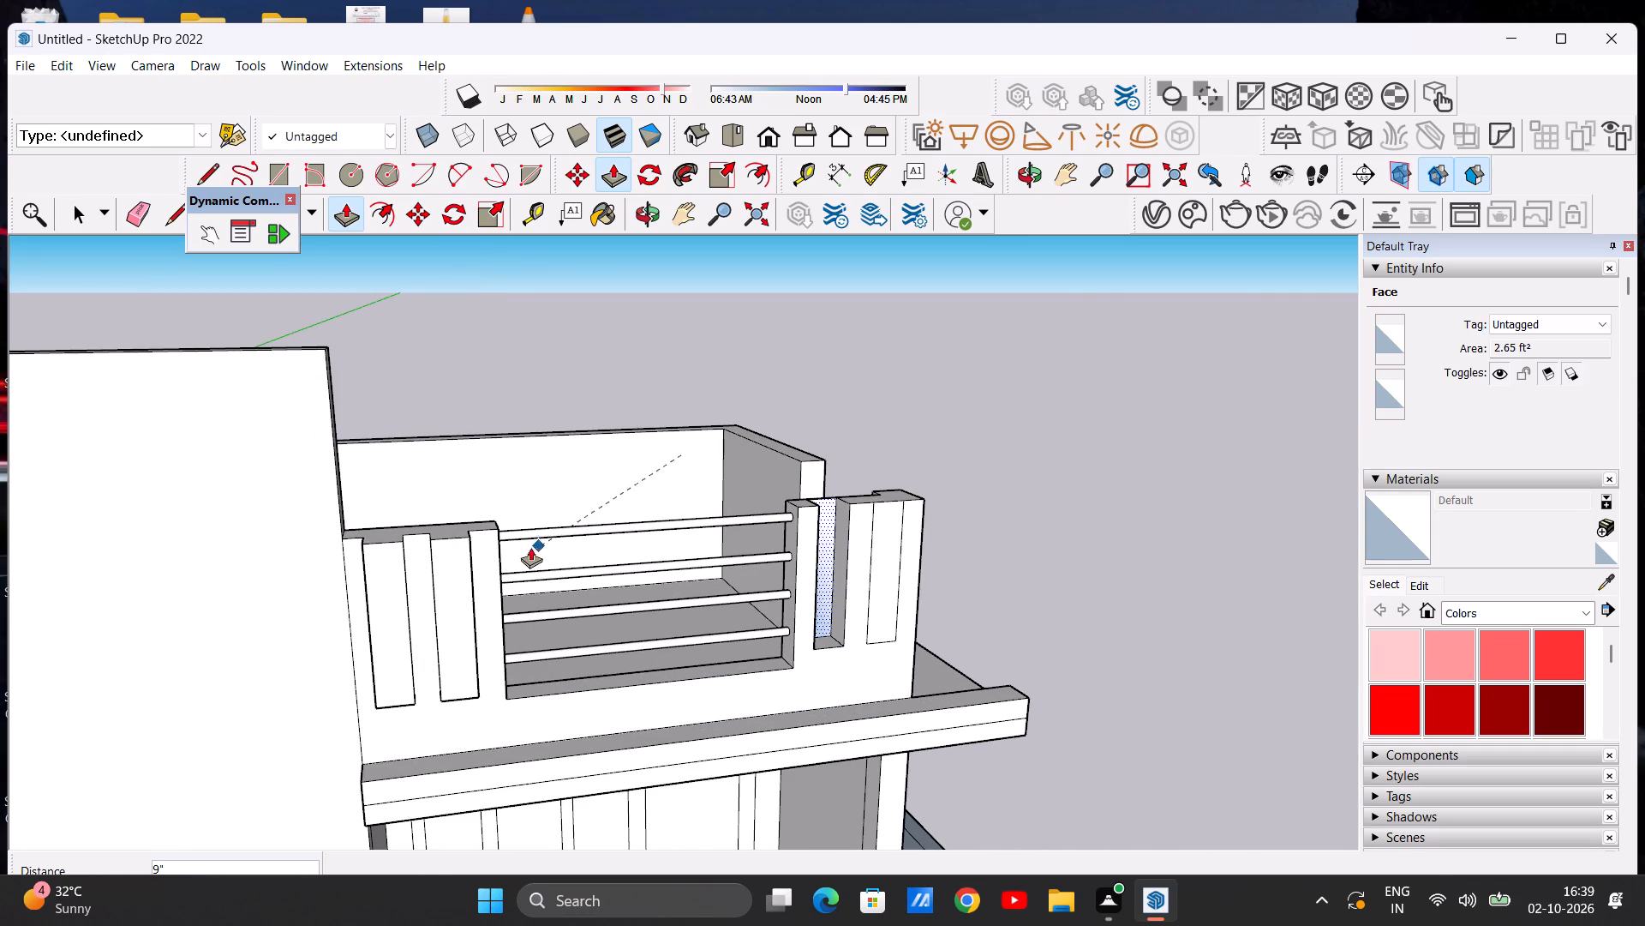
left_click(467, 539)
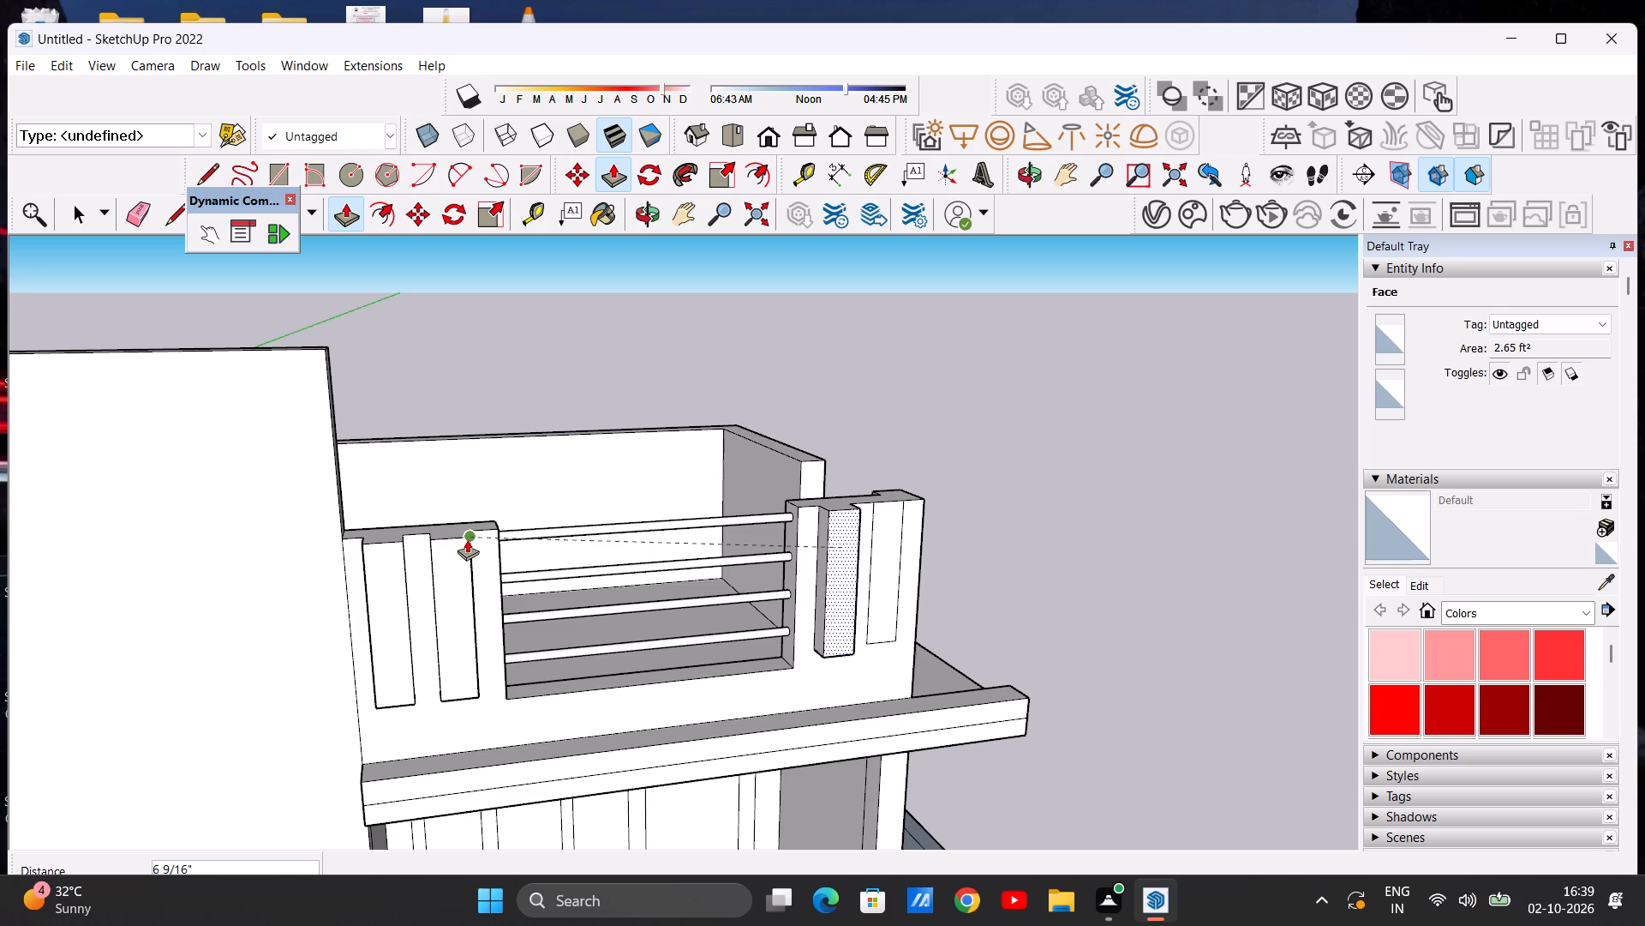
Push/Pull the far pier's outer strip outward 6 9/16", flush with the strip beside it.
scroll(476, 568, "down", 5)
scroll(748, 536, "up", 11)
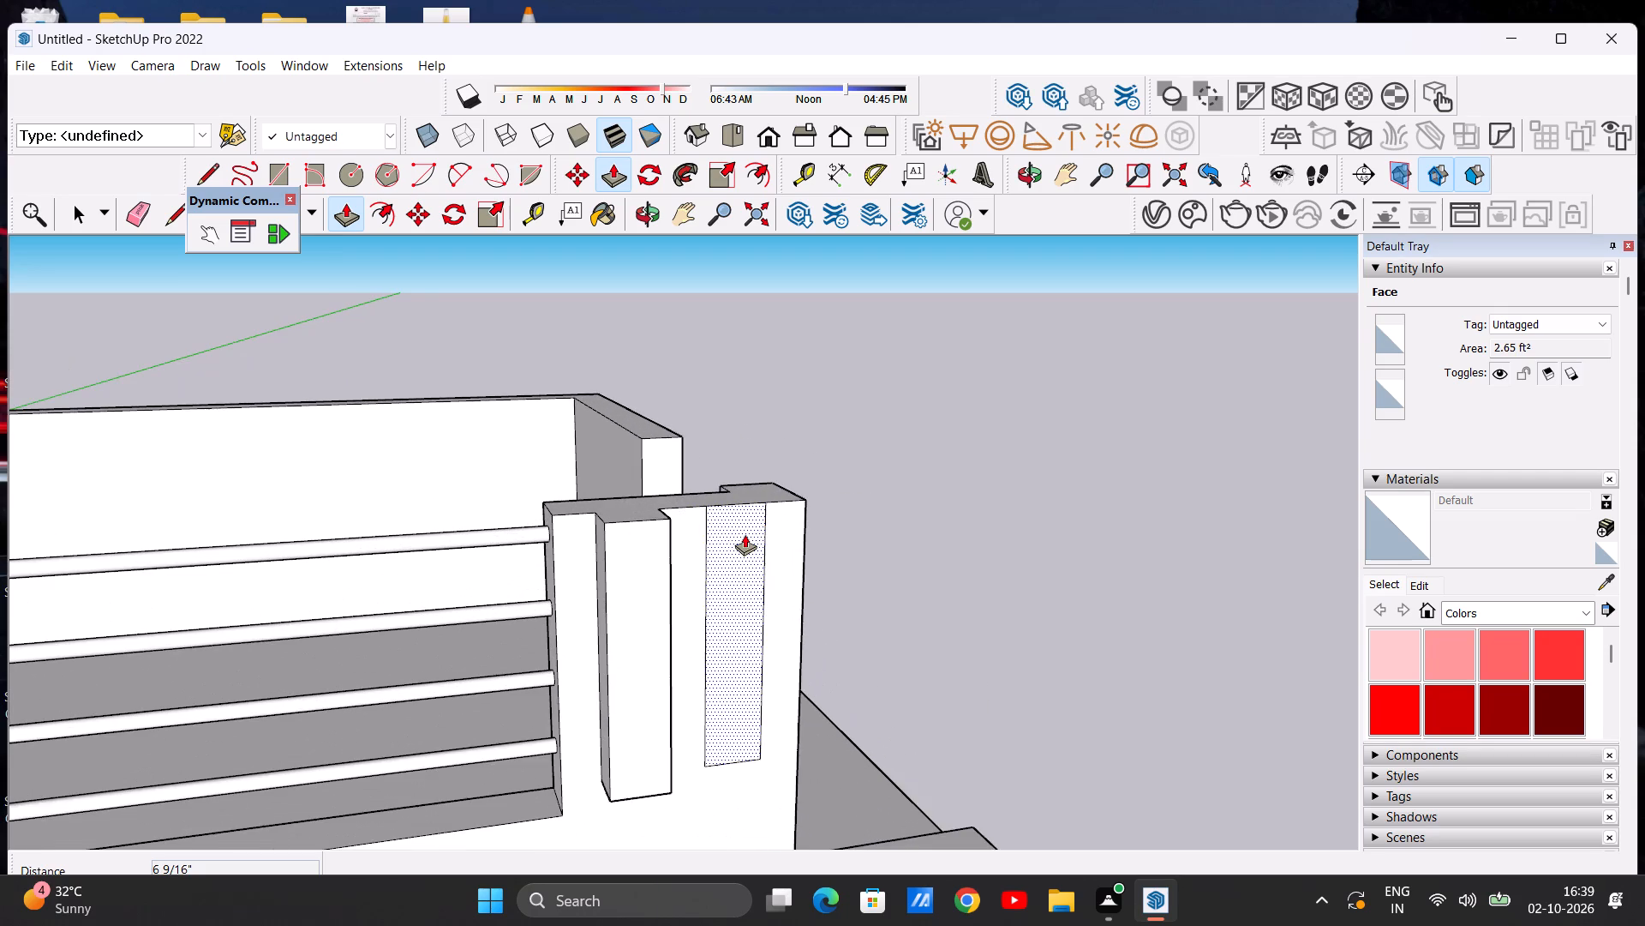
left_click(734, 532)
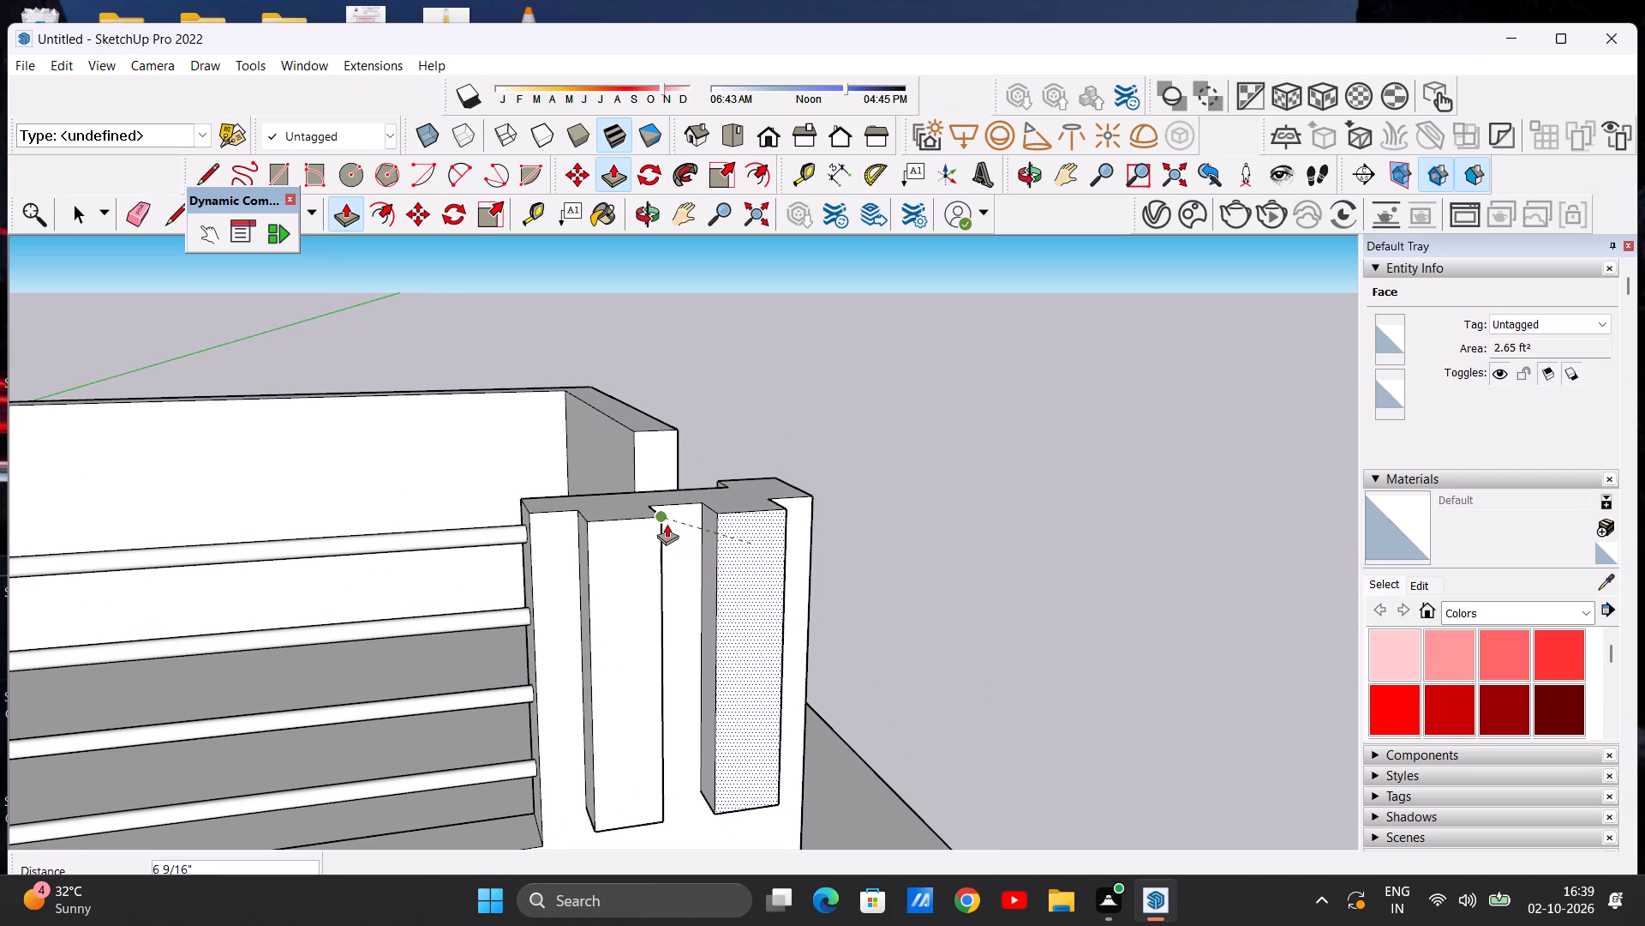
left_click(667, 524)
key("space")
Draw a line about 9 3/16" long across the top of each raised strip beside the tall wall, along the parapet's front edge.
scroll(797, 569, "down", 8)
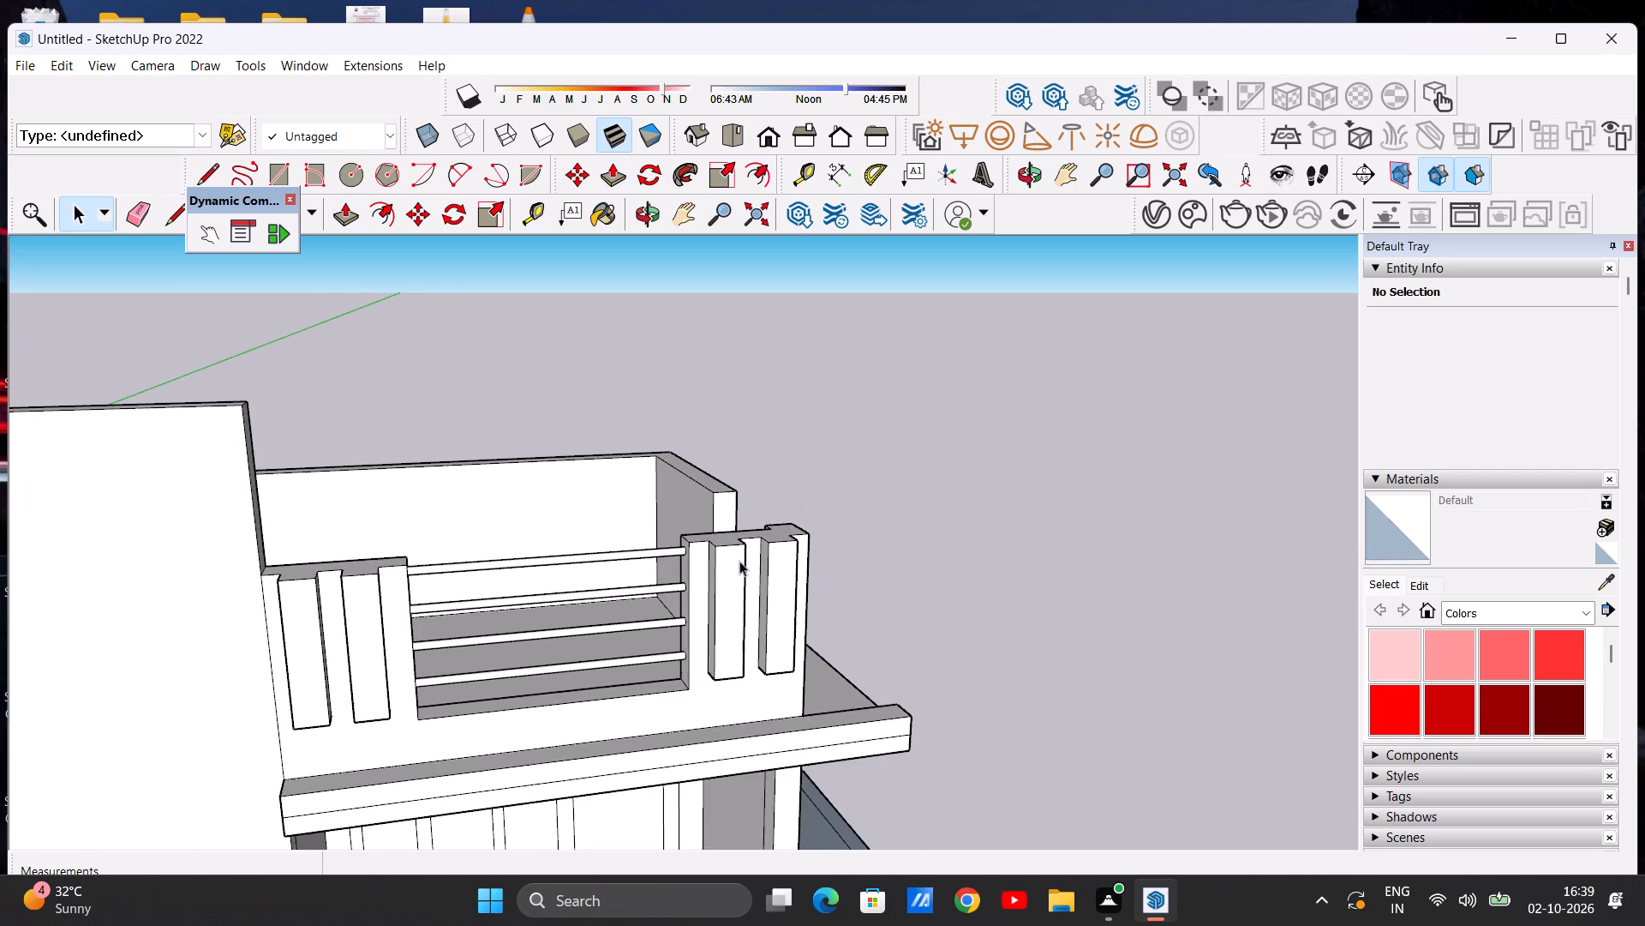
middle_click_drag(733, 565, 713, 656)
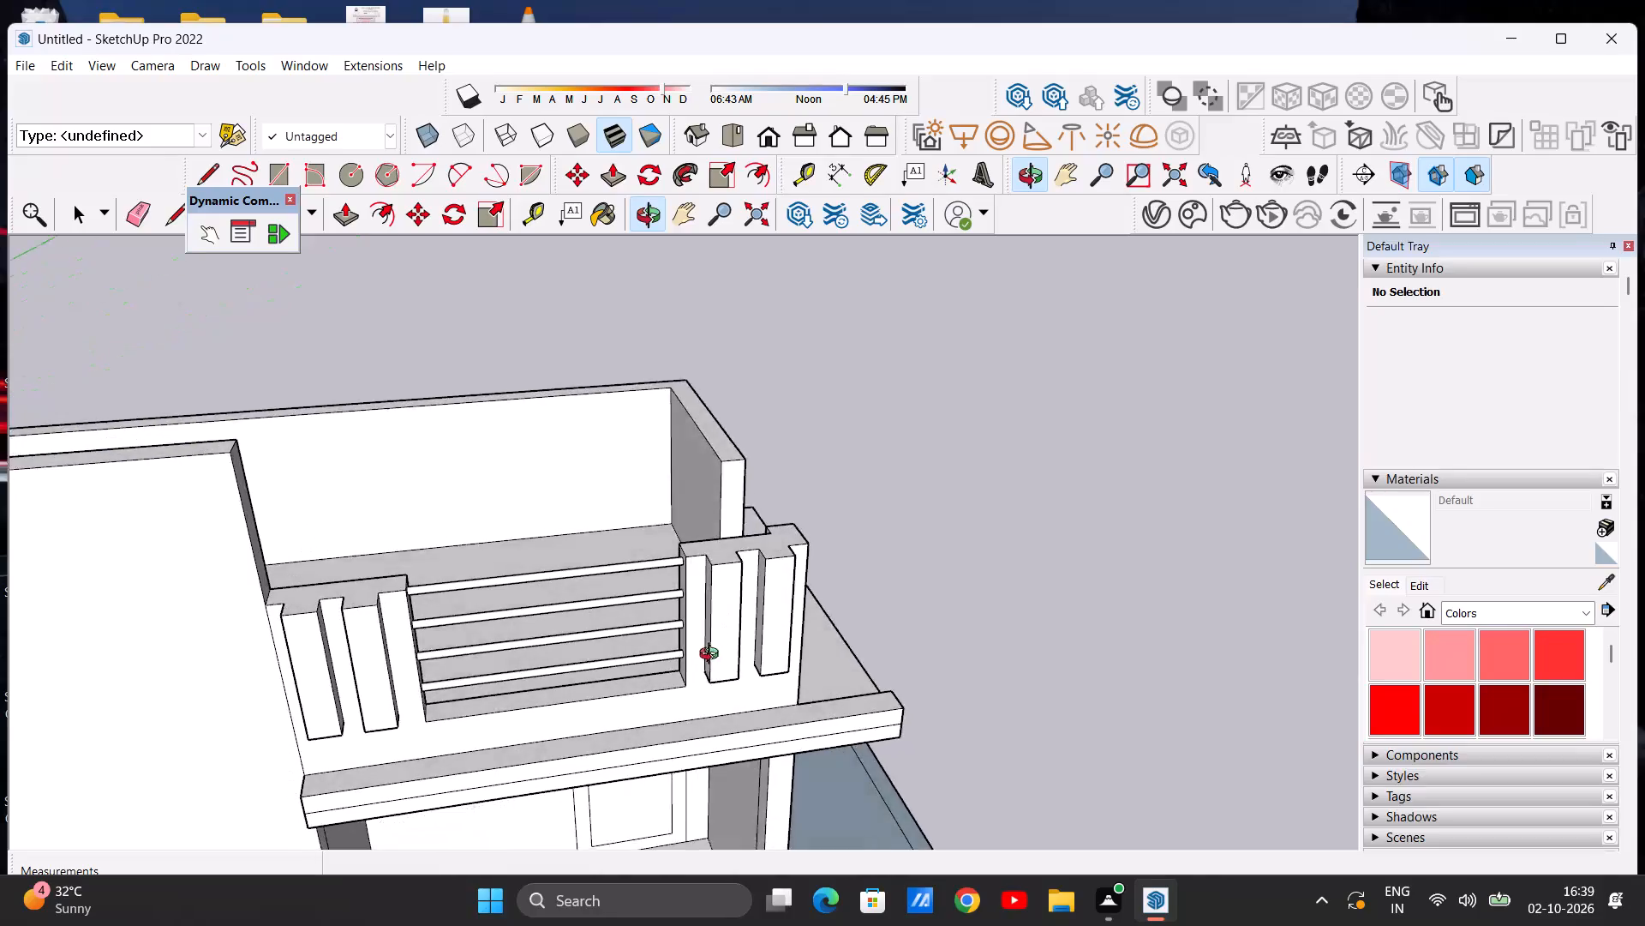
middle_click_drag(713, 656, 672, 754)
scroll(311, 586, "up", 5)
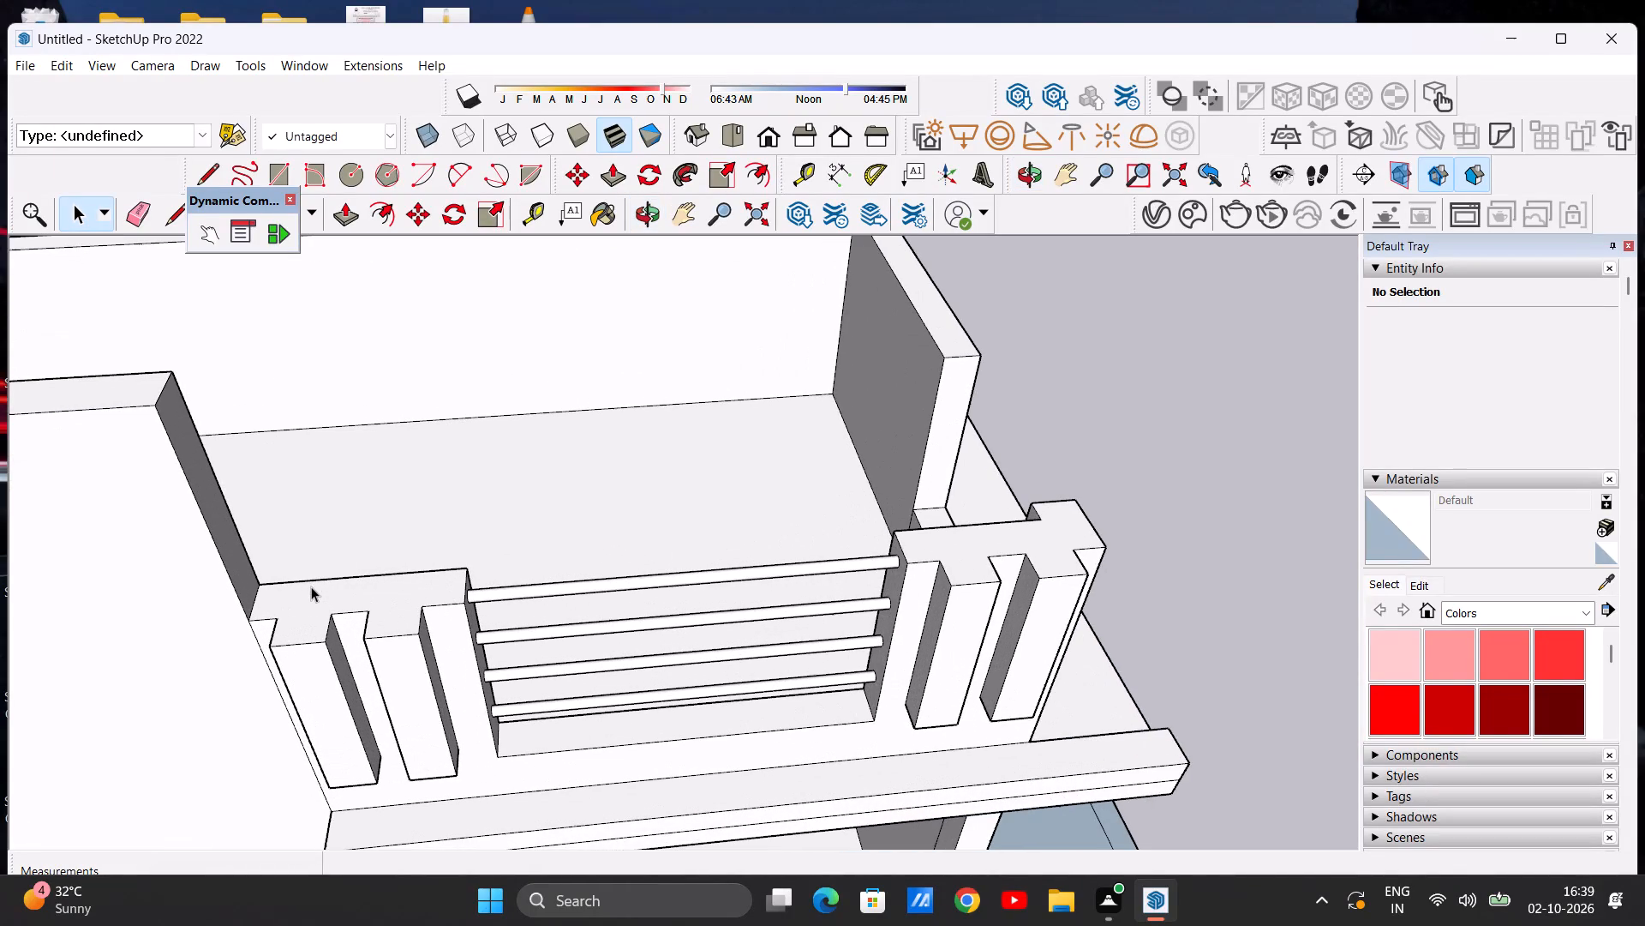
scroll(311, 586, "up", 1)
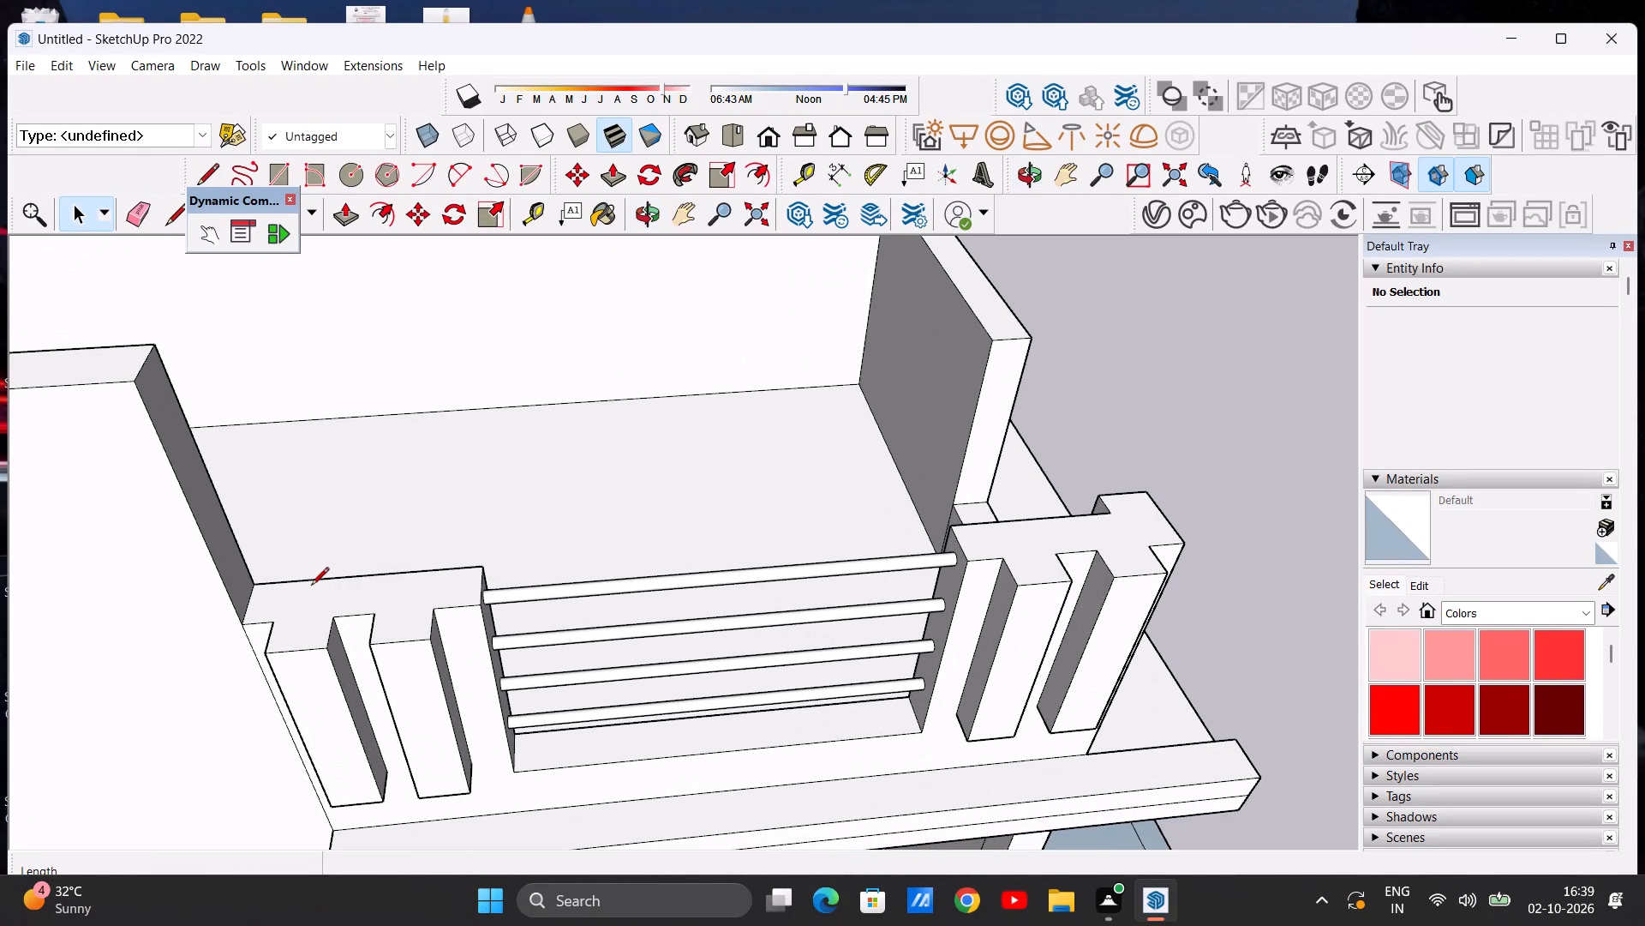
key("l")
scroll(285, 617, "up", 13)
left_click(257, 630)
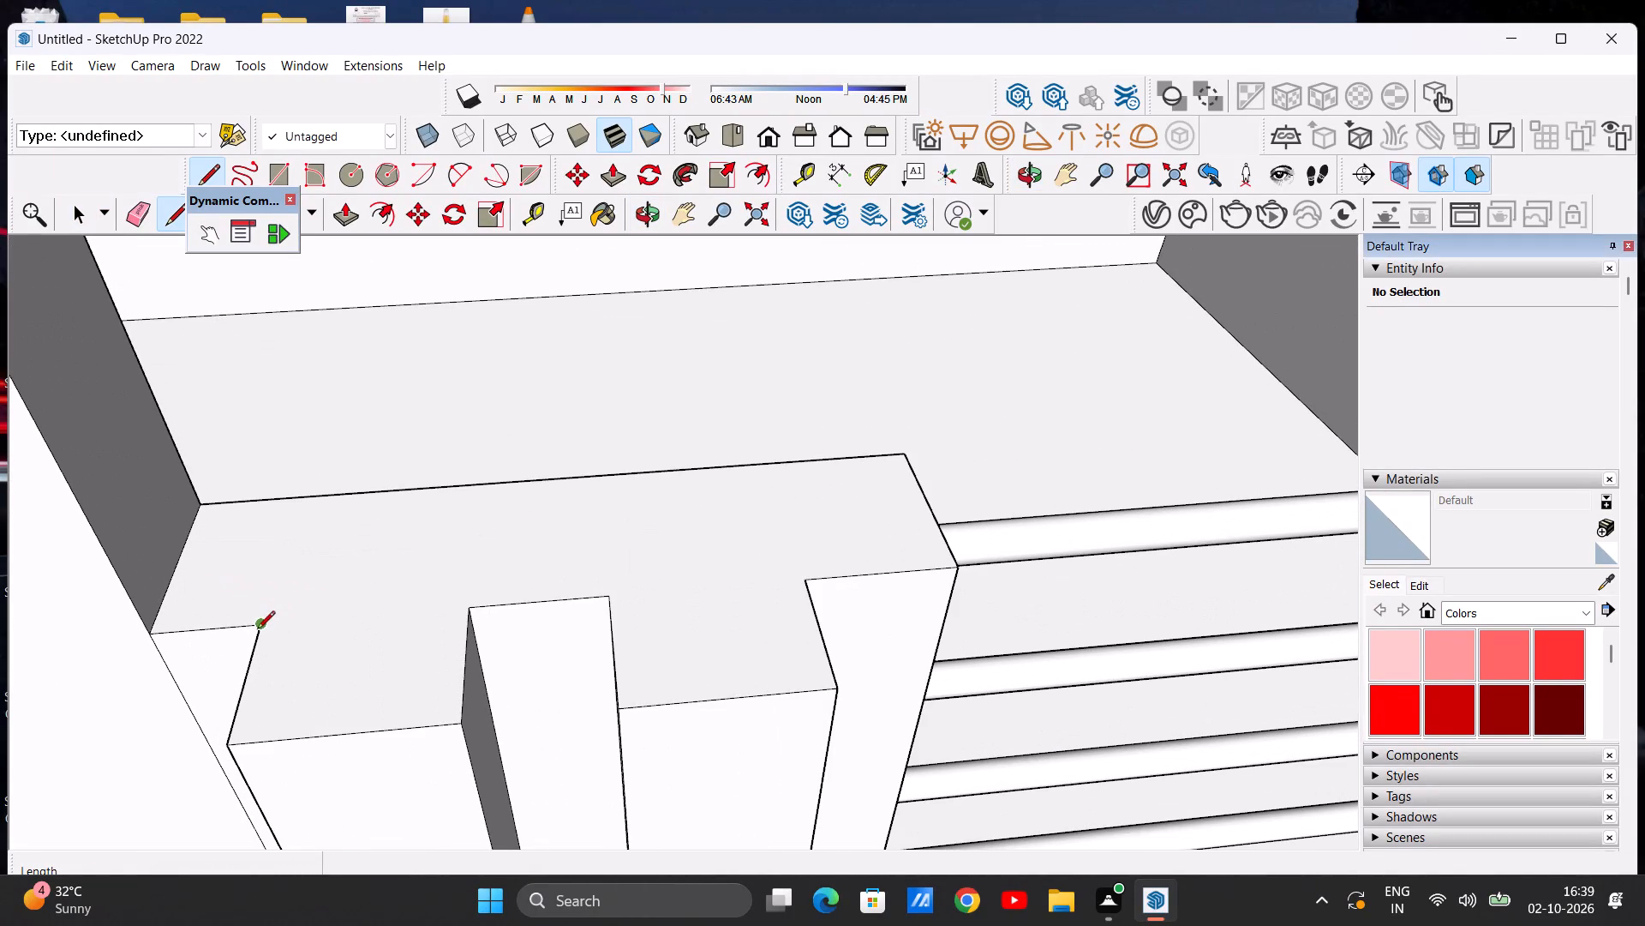
left_click(464, 607)
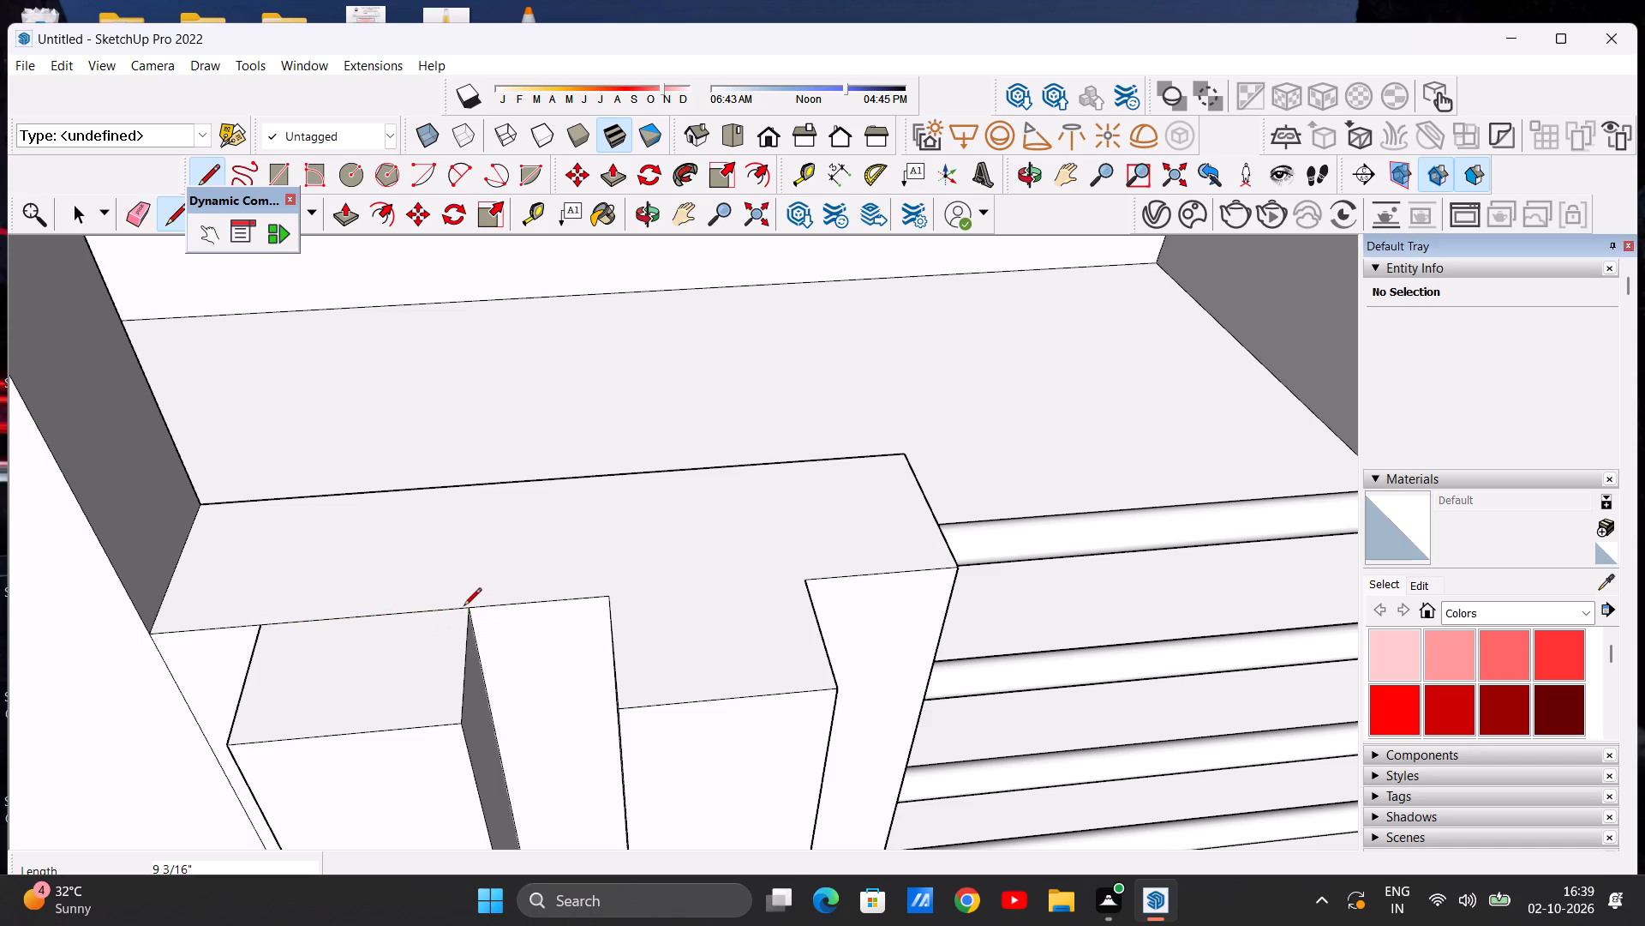
left_click(606, 598)
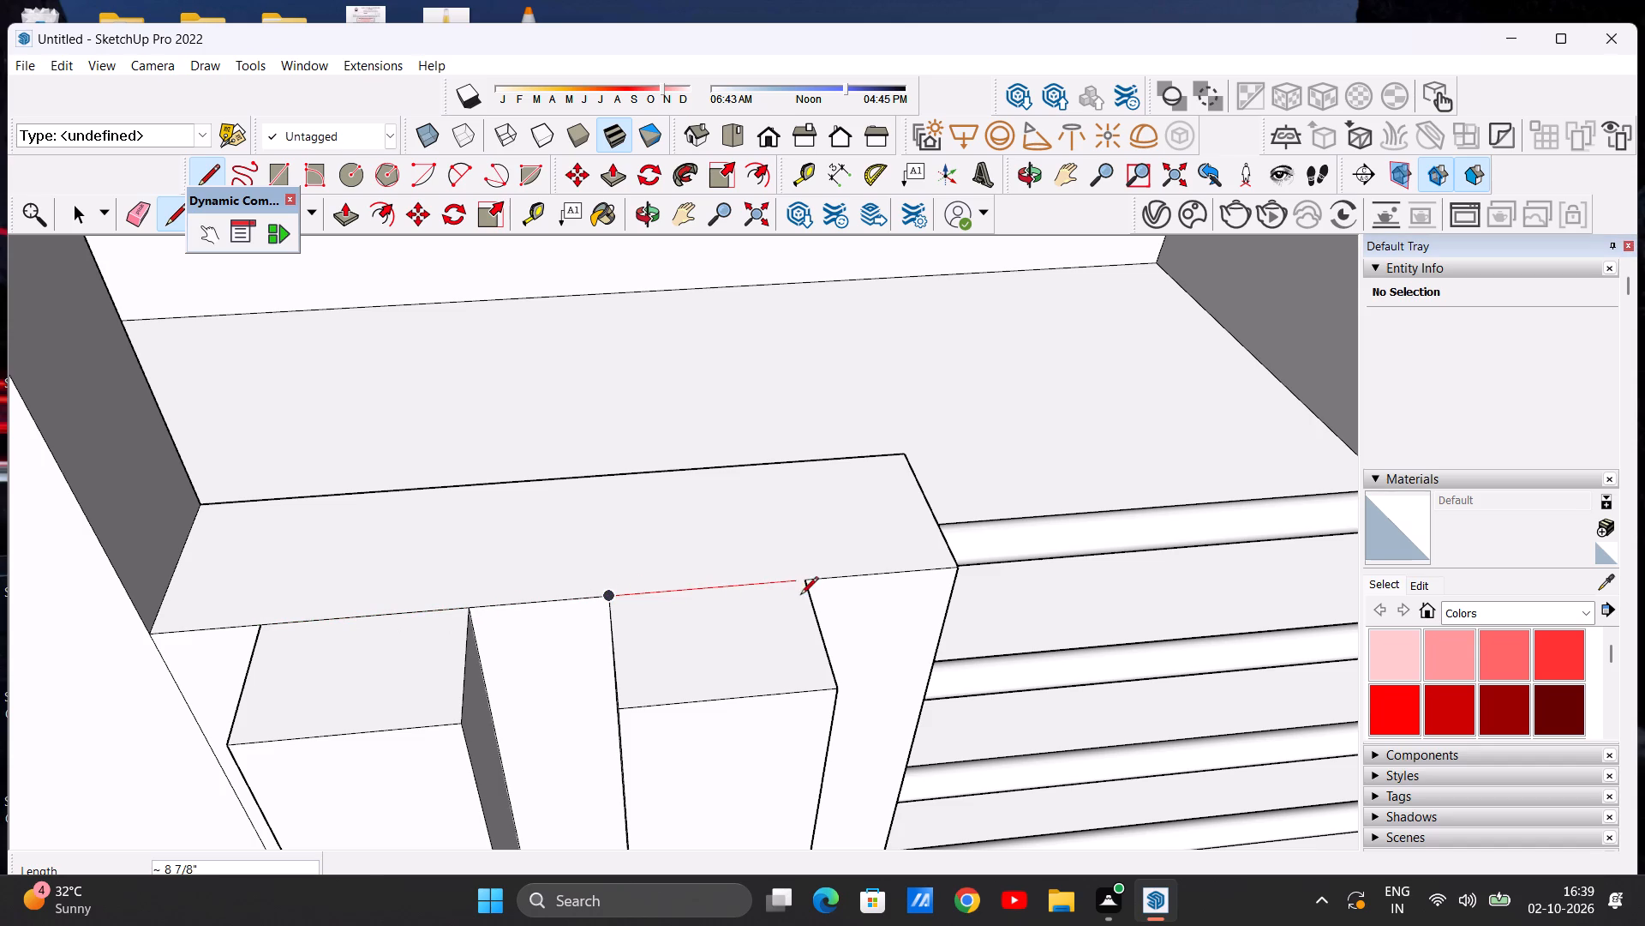
left_click(810, 582)
Draw 9 3/16" lines across the tops of the far pier's two raised strips, continuing the pier's front top edge.
scroll(452, 599, "down", 15)
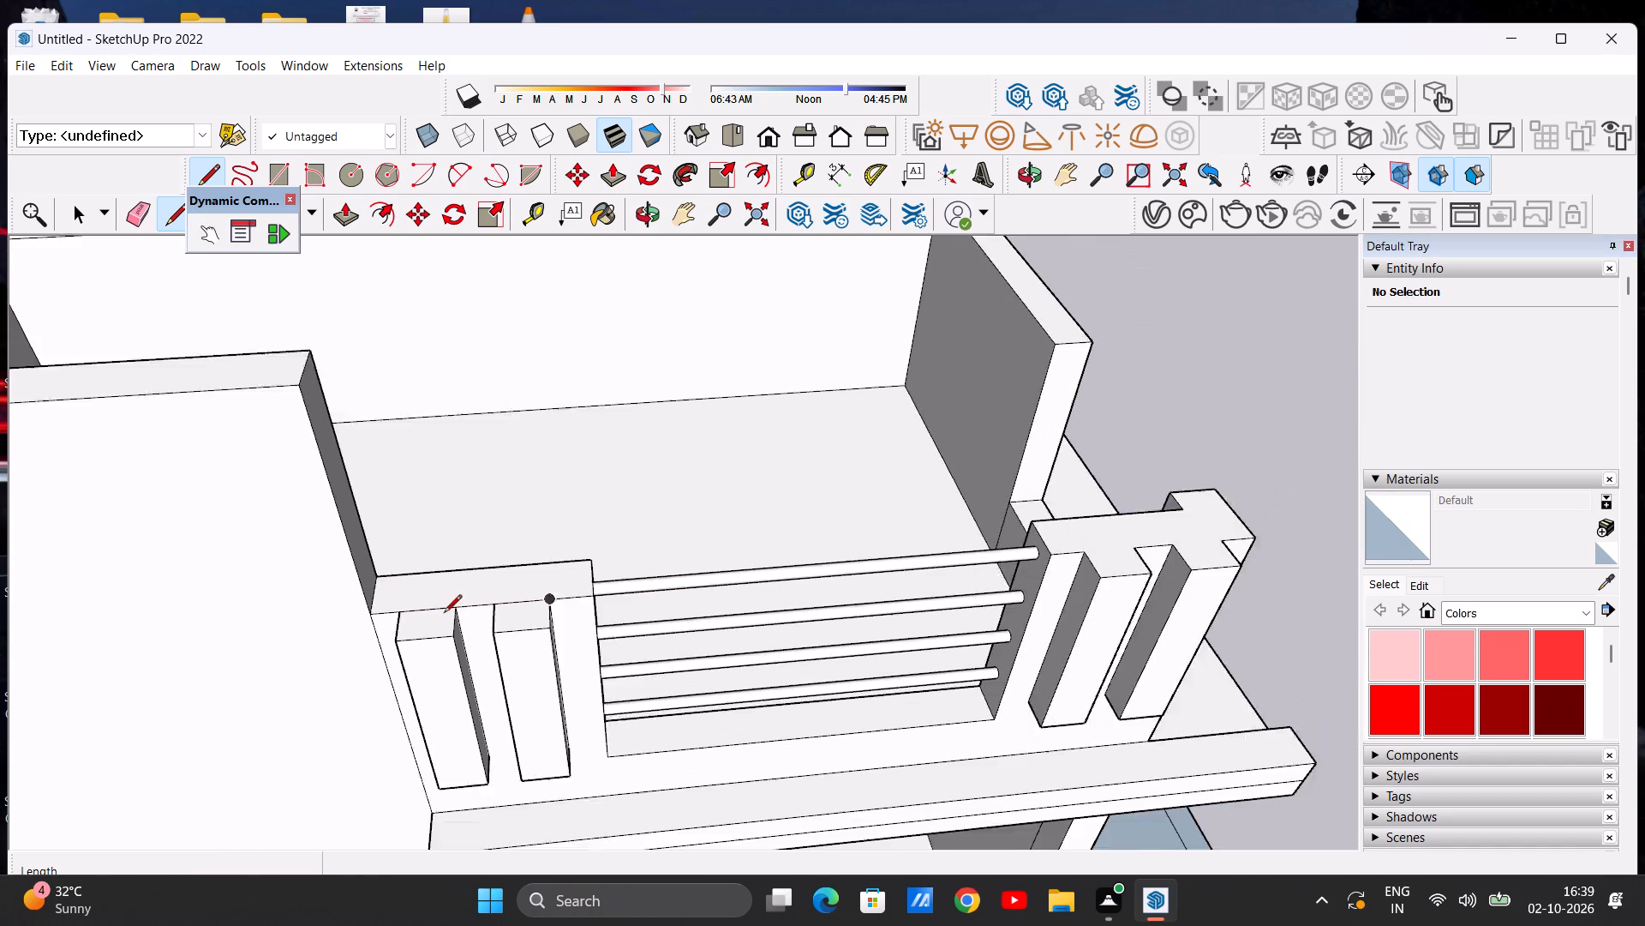
scroll(438, 612, "down", 6)
scroll(850, 575, "up", 18)
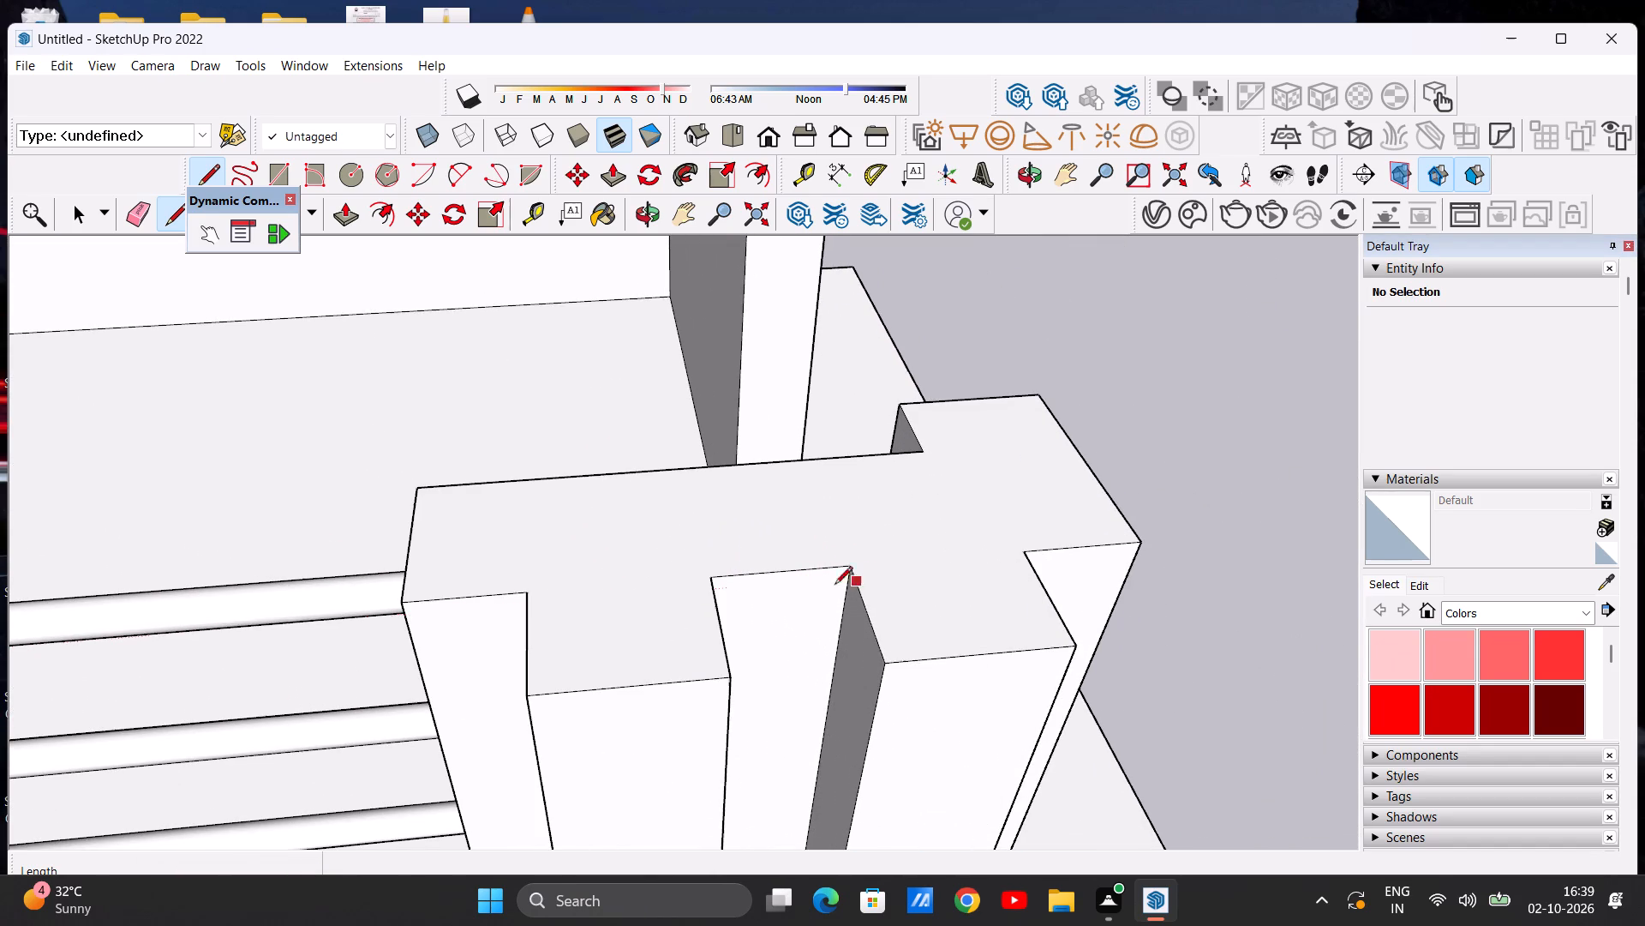
left_click(527, 589)
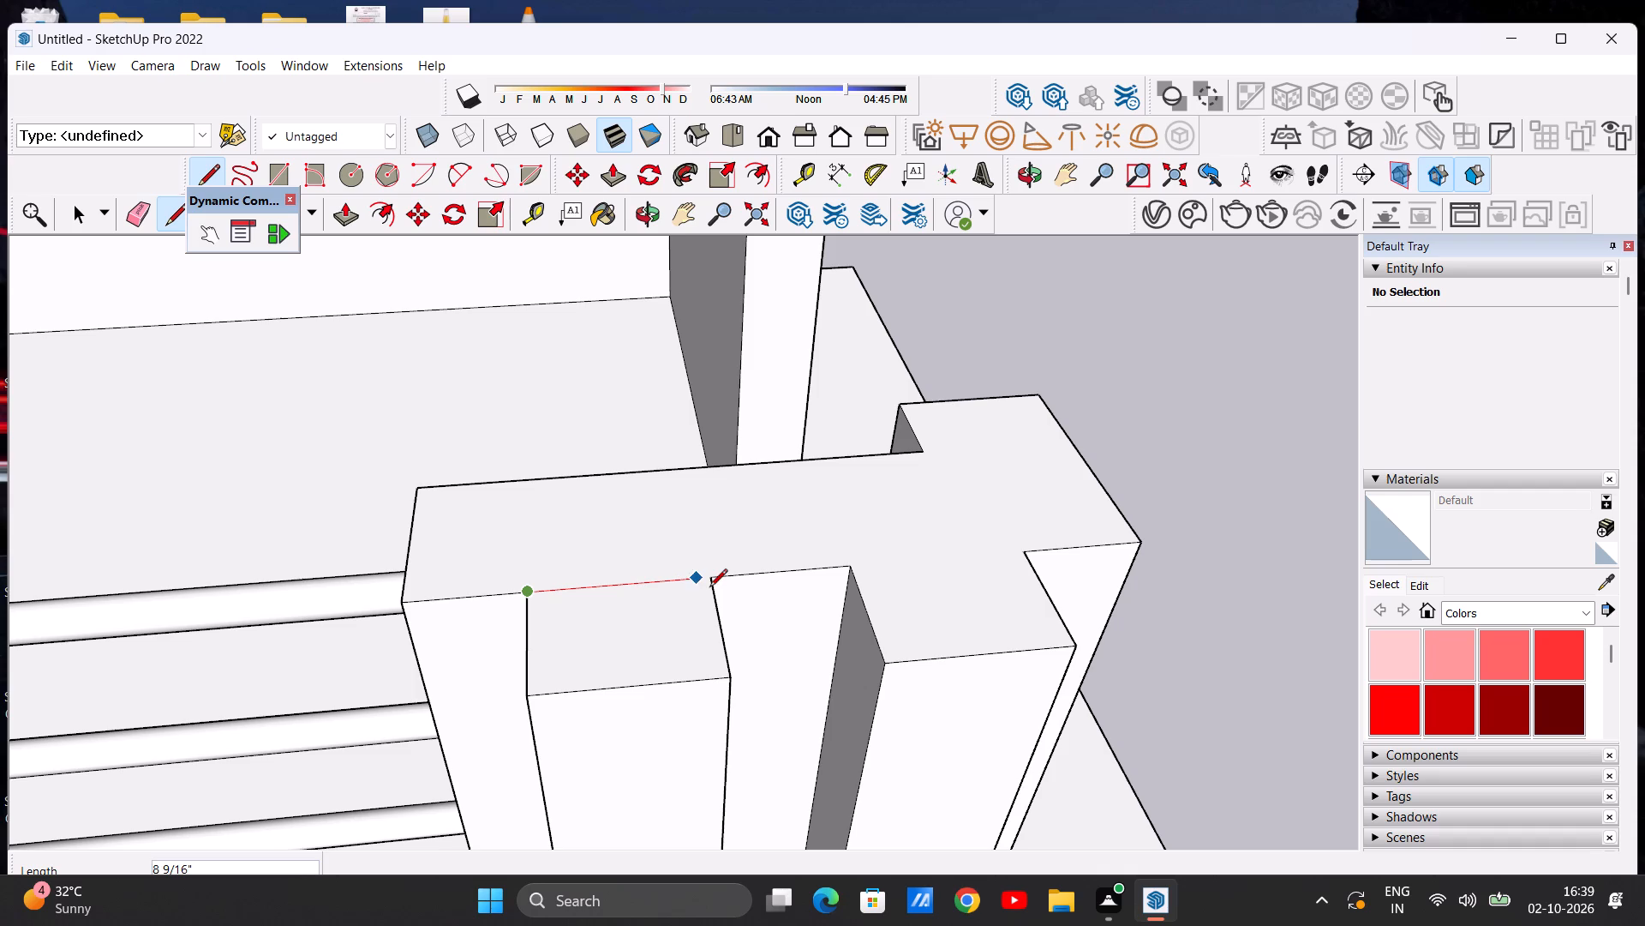
left_click(711, 580)
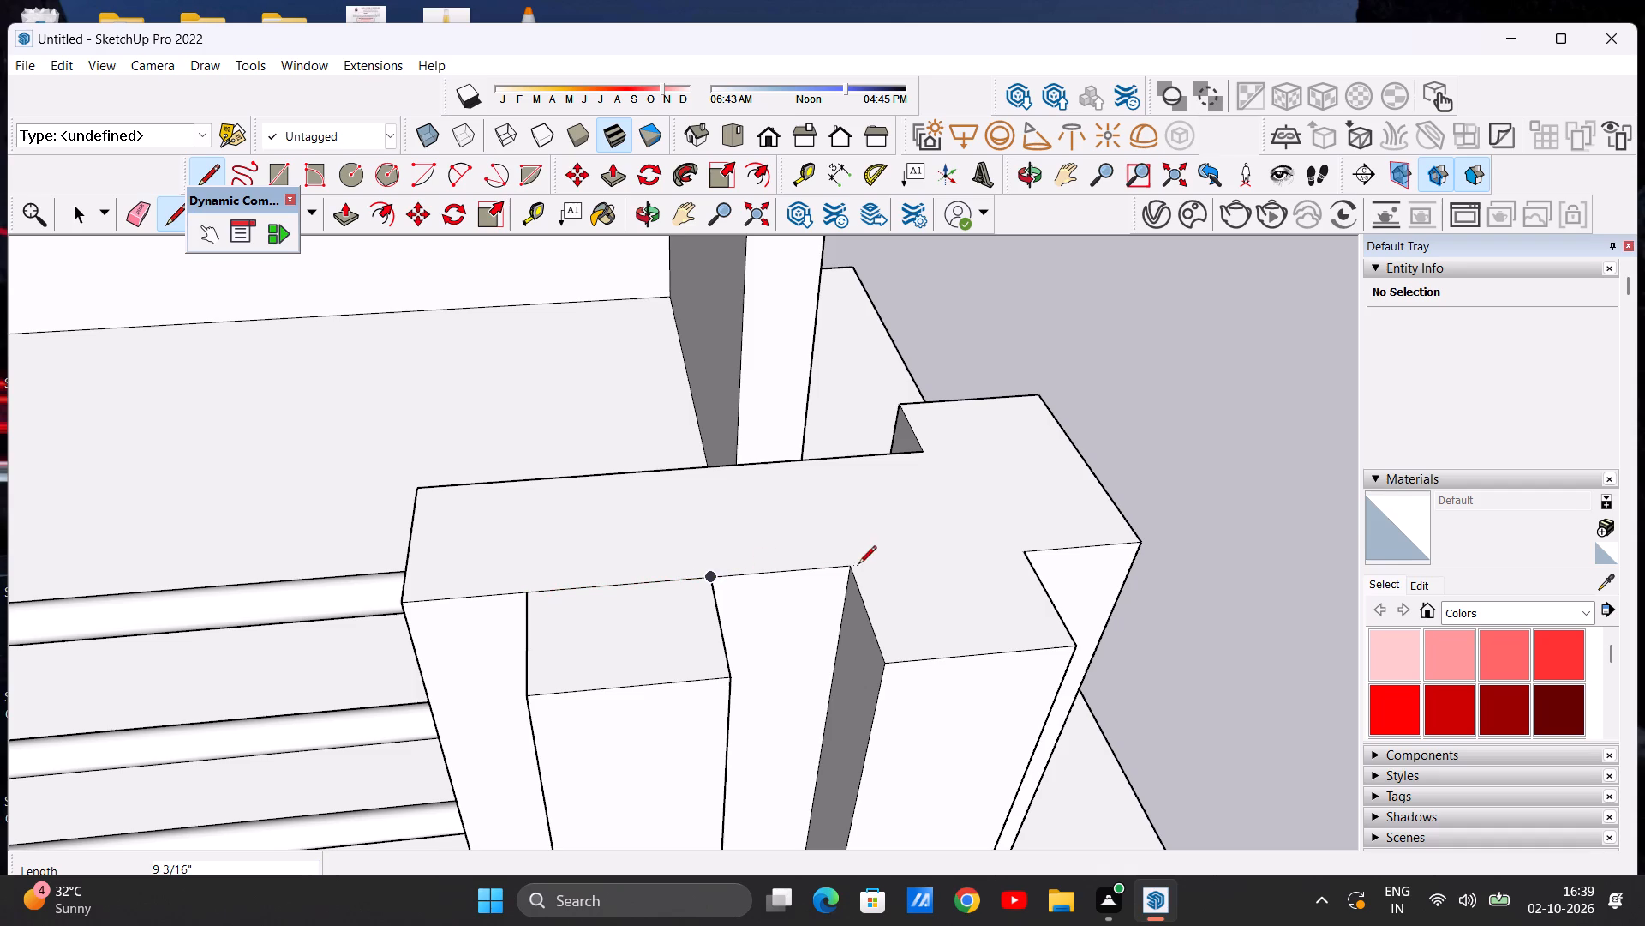
left_click(854, 565)
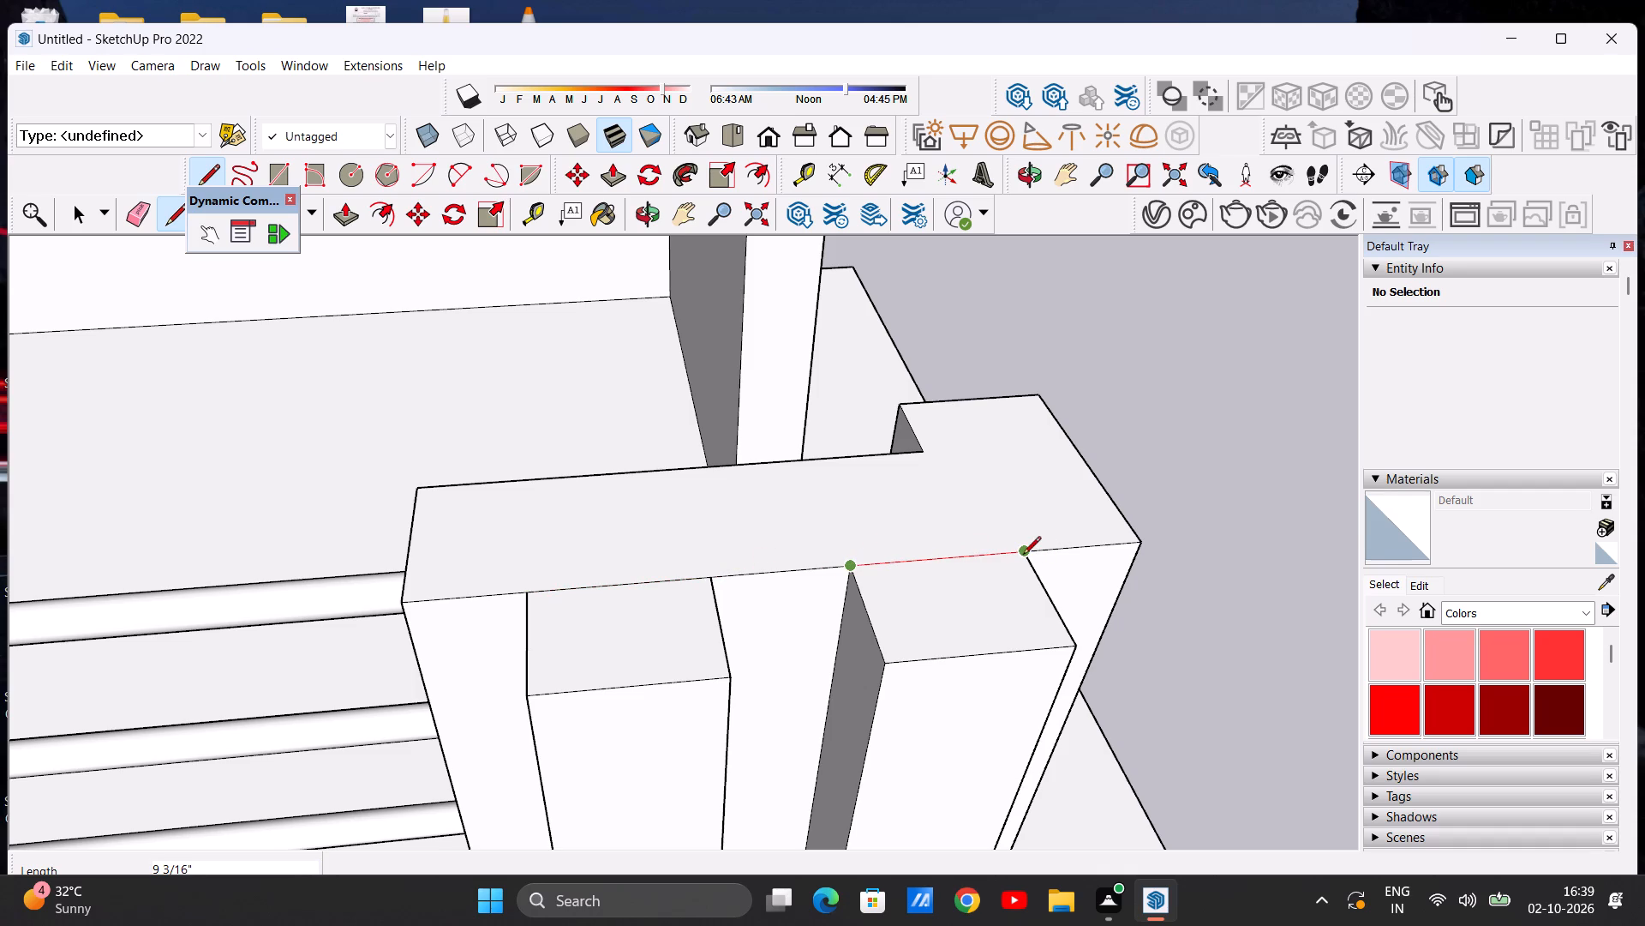
left_click(1023, 556)
key("space")
Examine the house from the front and side, checking the raised strips, parapet walls and the open side gap.
scroll(640, 559, "down", 19)
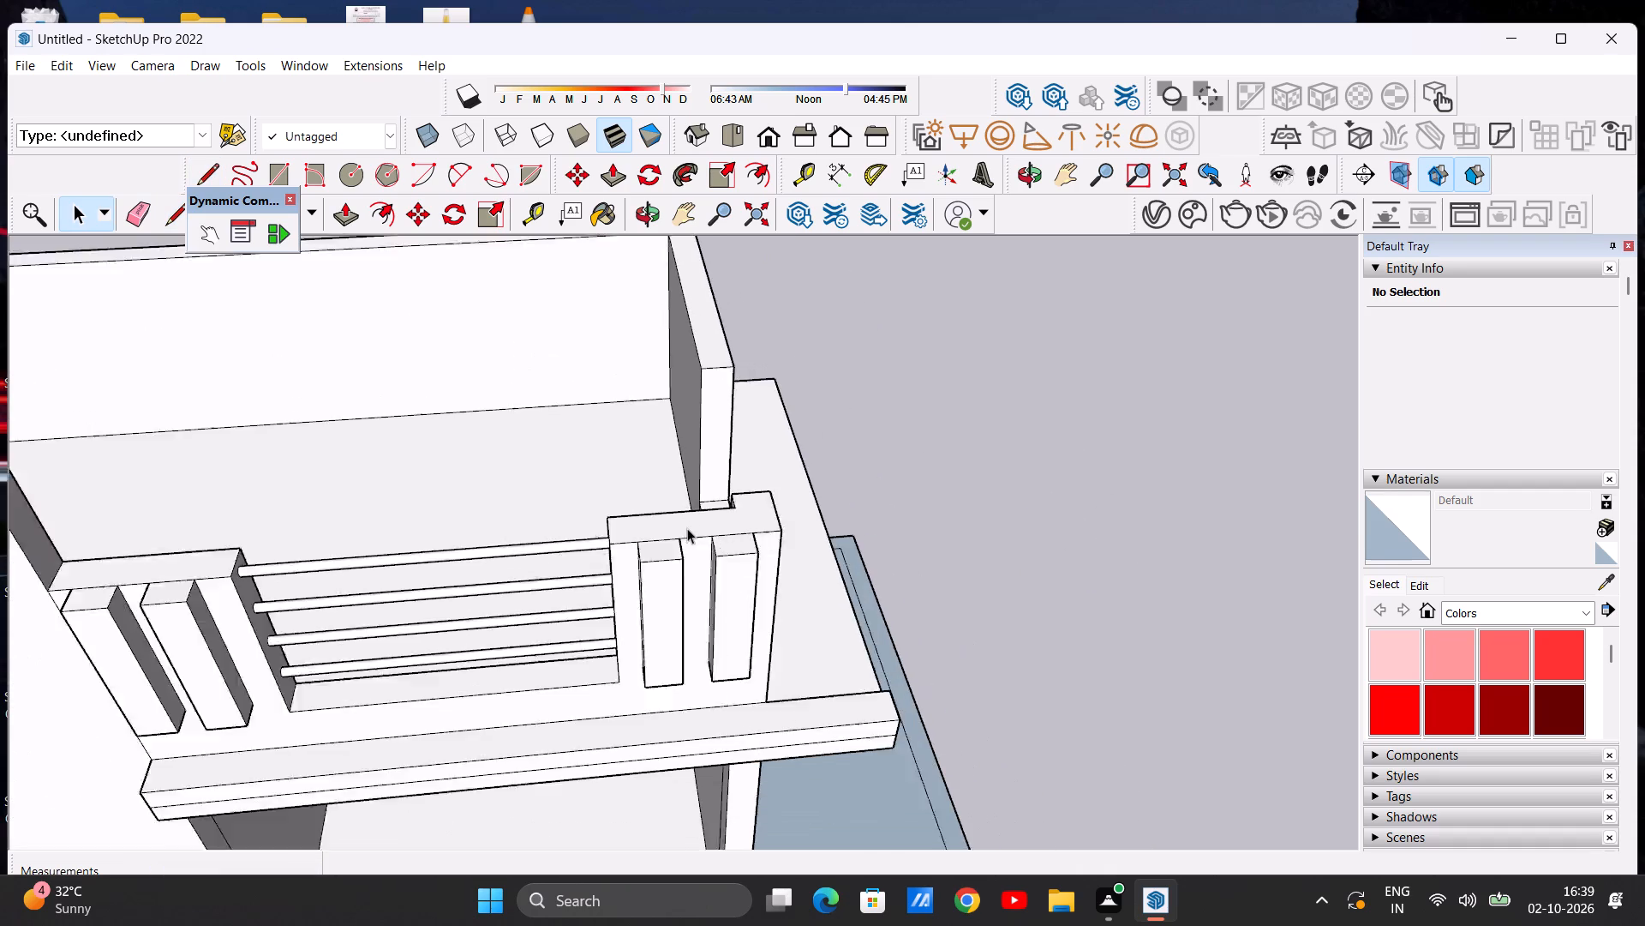
scroll(687, 528, "down", 7)
middle_click_drag(594, 594, 579, 415)
scroll(654, 511, "down", 3)
middle_click_drag(672, 517, 172, 516)
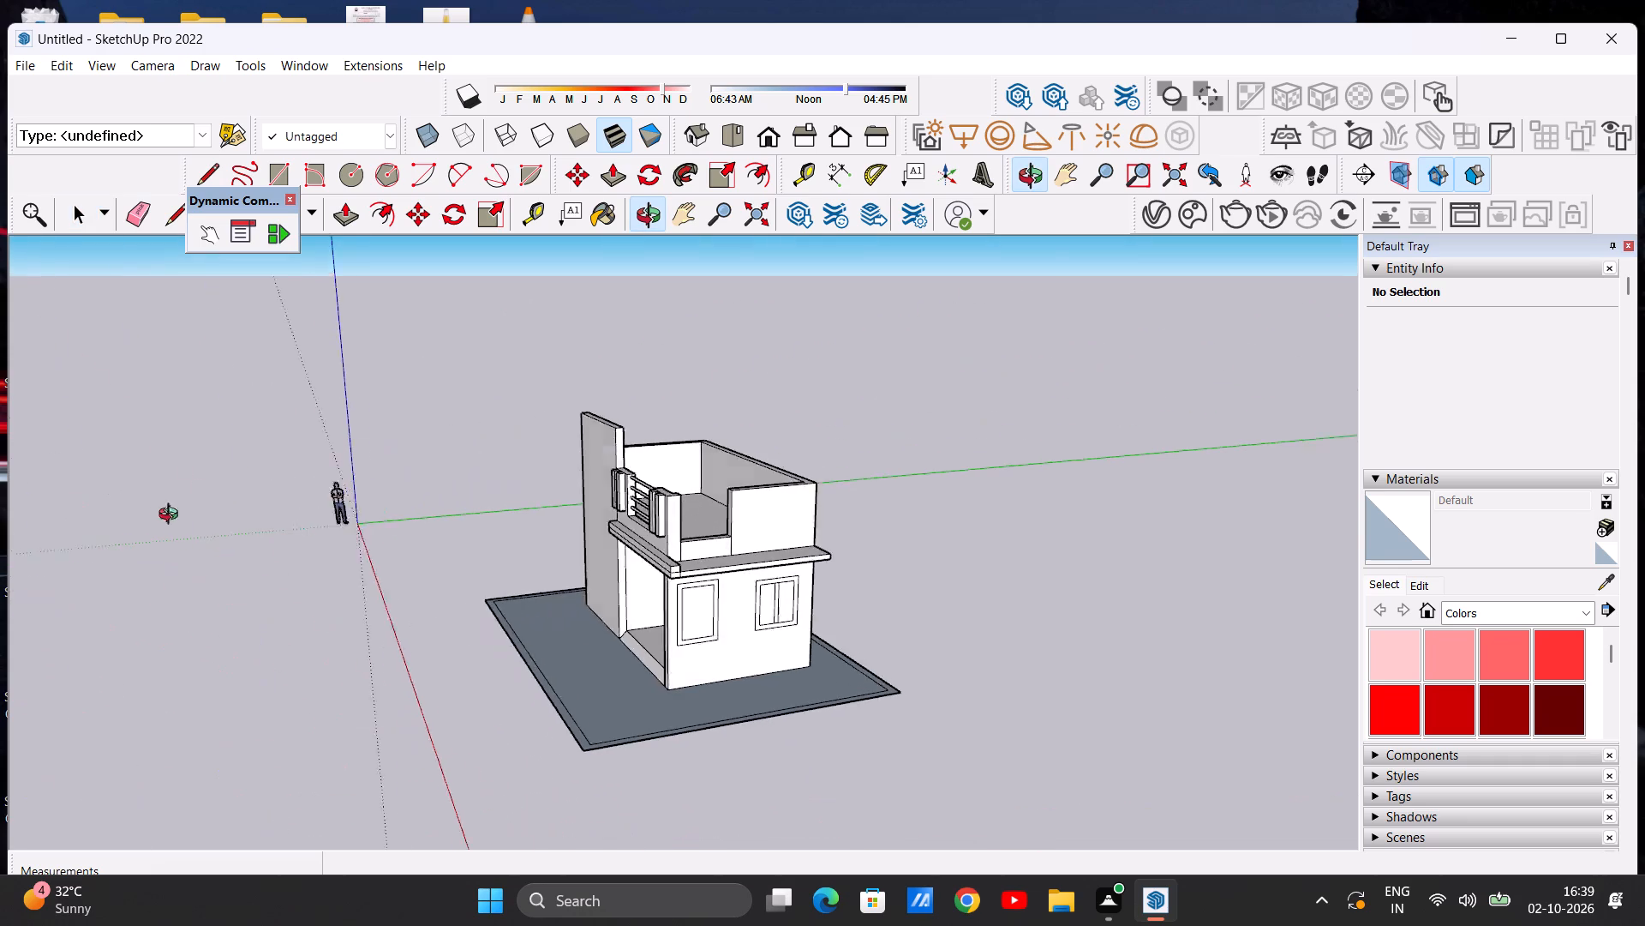
middle_click_drag(172, 516, 164, 516)
middle_click_drag(754, 523, 877, 513)
scroll(773, 544, "up", 5)
scroll(713, 544, "down", 2)
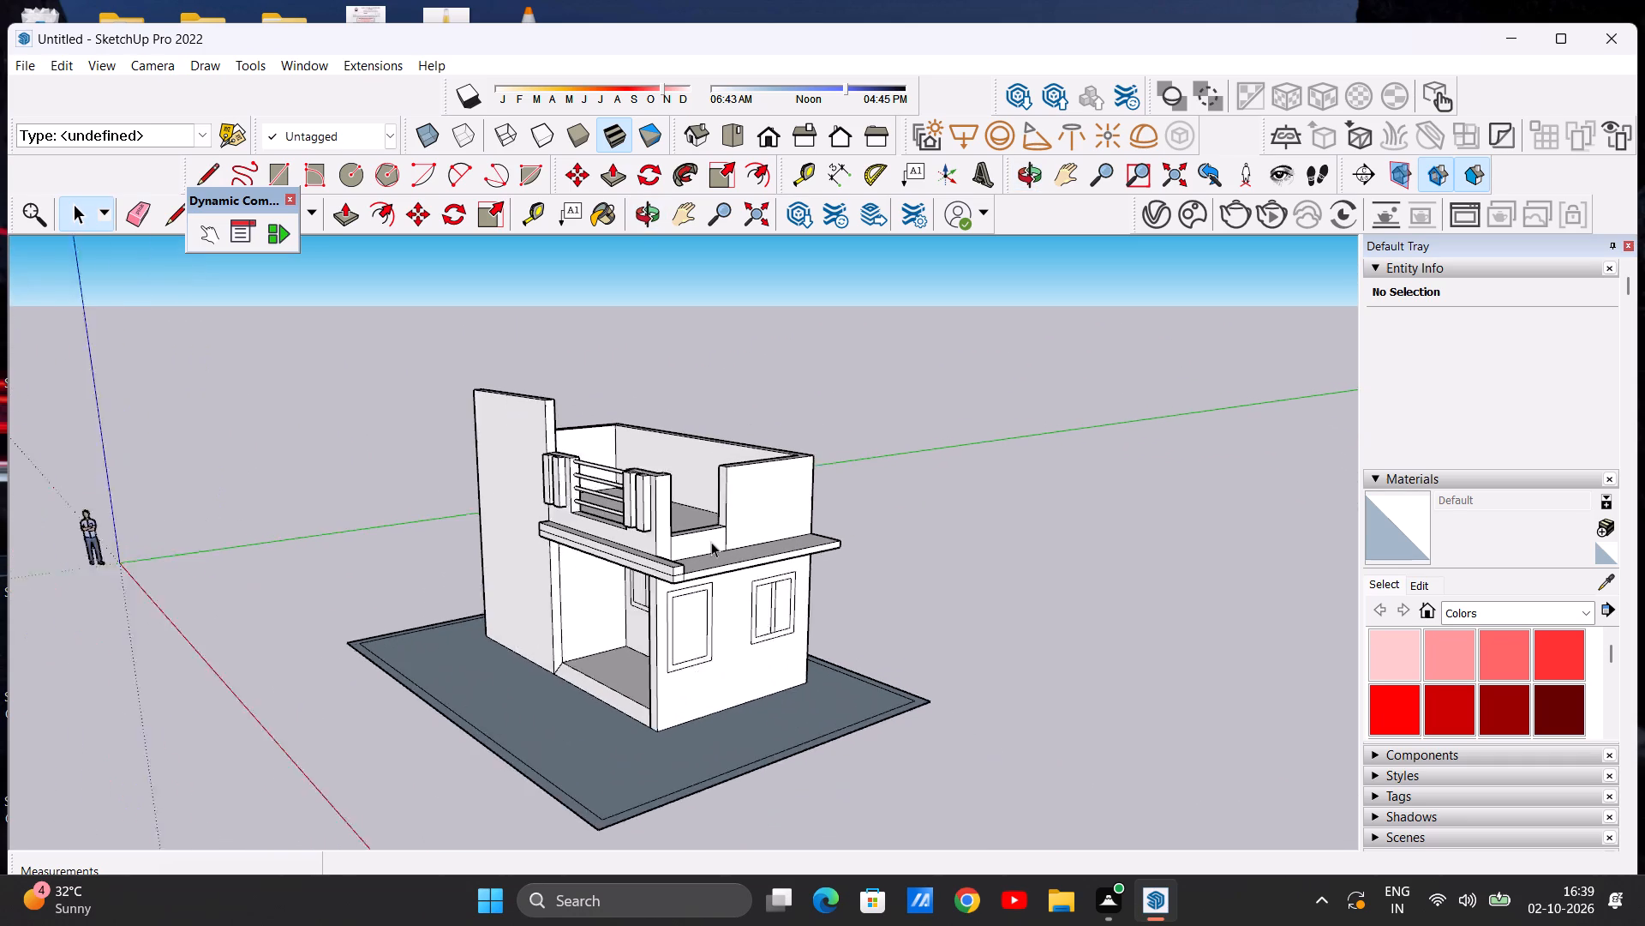
scroll(711, 542, "down", 2)
middle_click_drag(732, 540, 484, 513)
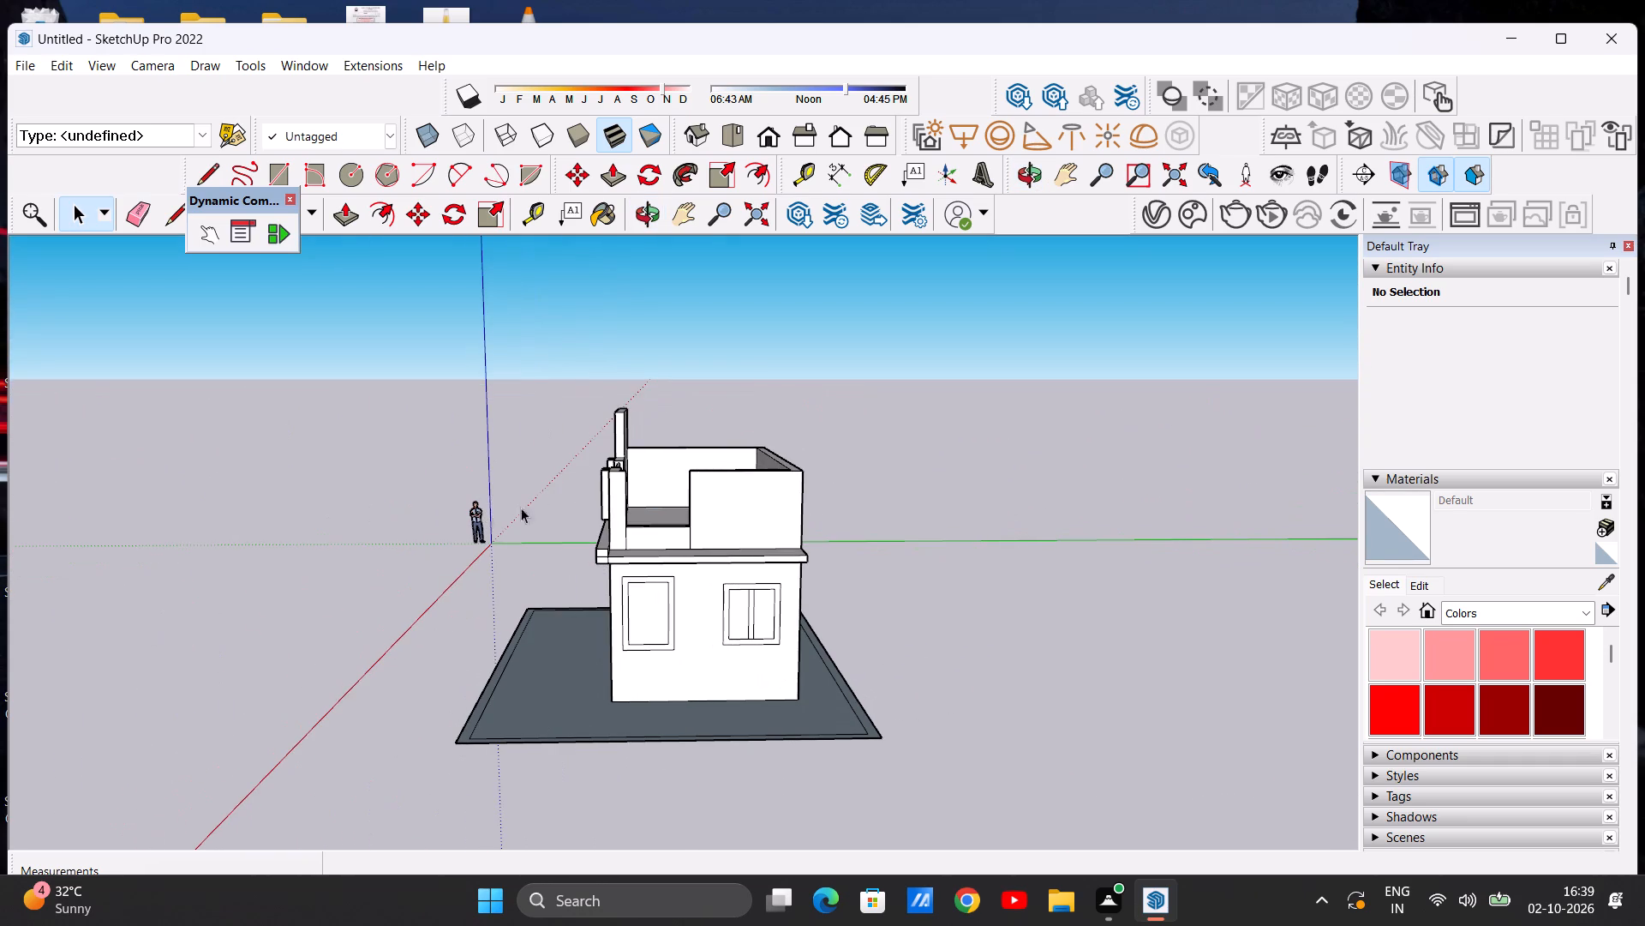
scroll(640, 490, "up", 5)
middle_click_drag(654, 522, 471, 527)
scroll(509, 478, "up", 2)
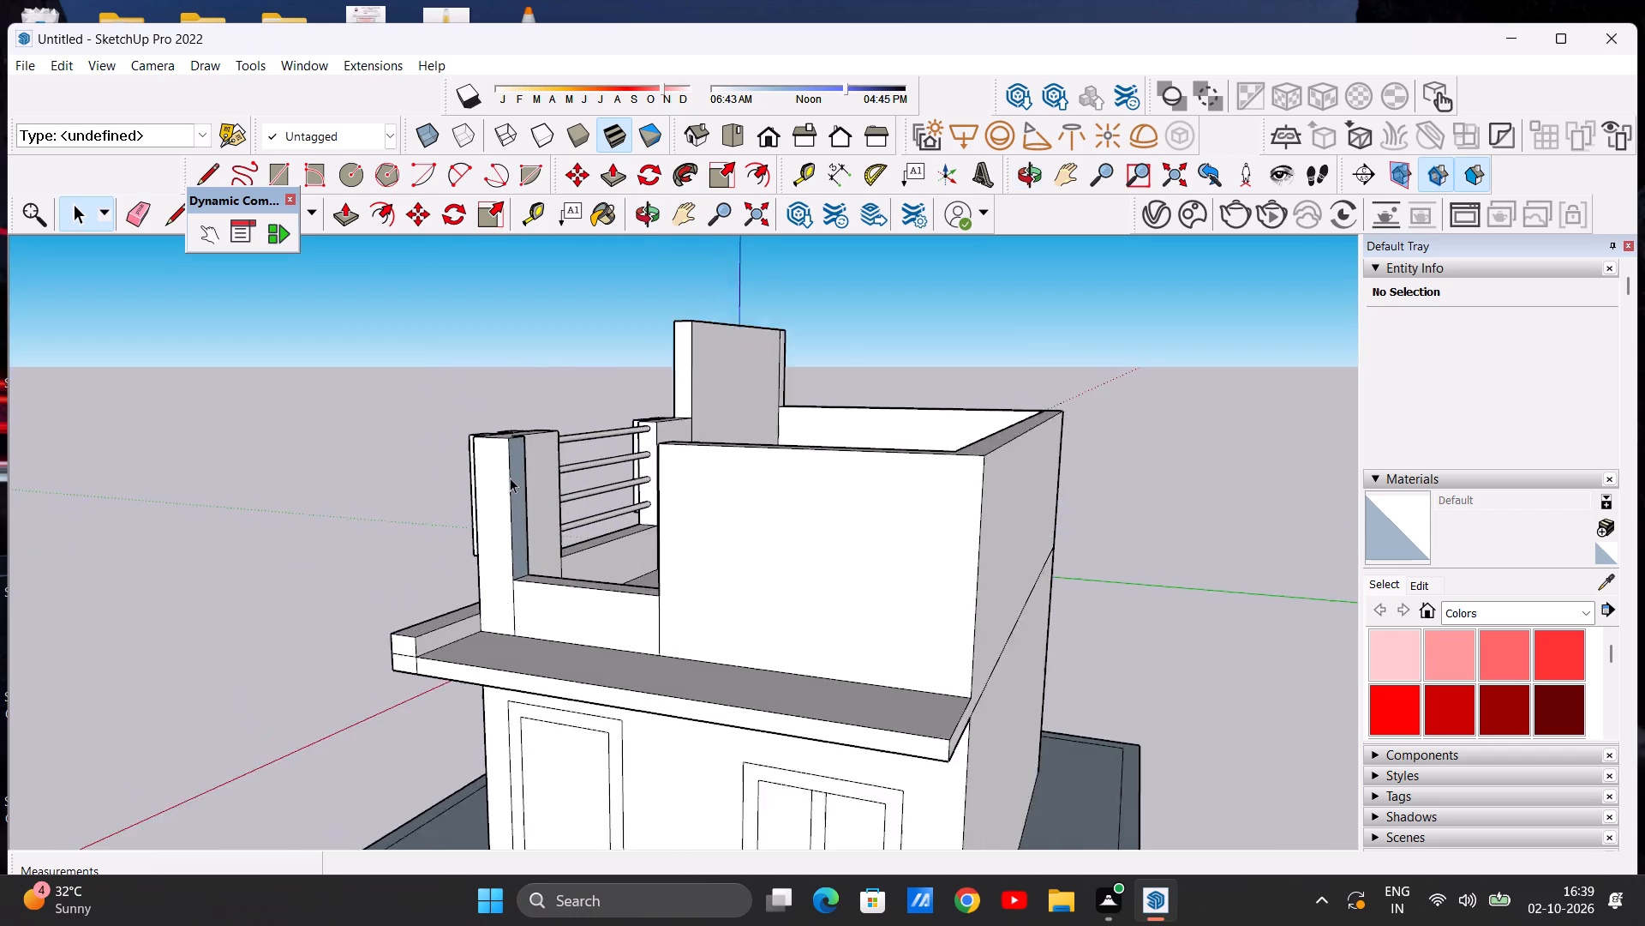
scroll(510, 478, "up", 4)
scroll(522, 526, "down", 5)
middle_click_drag(496, 554, 897, 527)
Draw a circle of about 2" radius near the top of the rear jamb face of the upper side opening.
scroll(879, 449, "up", 2)
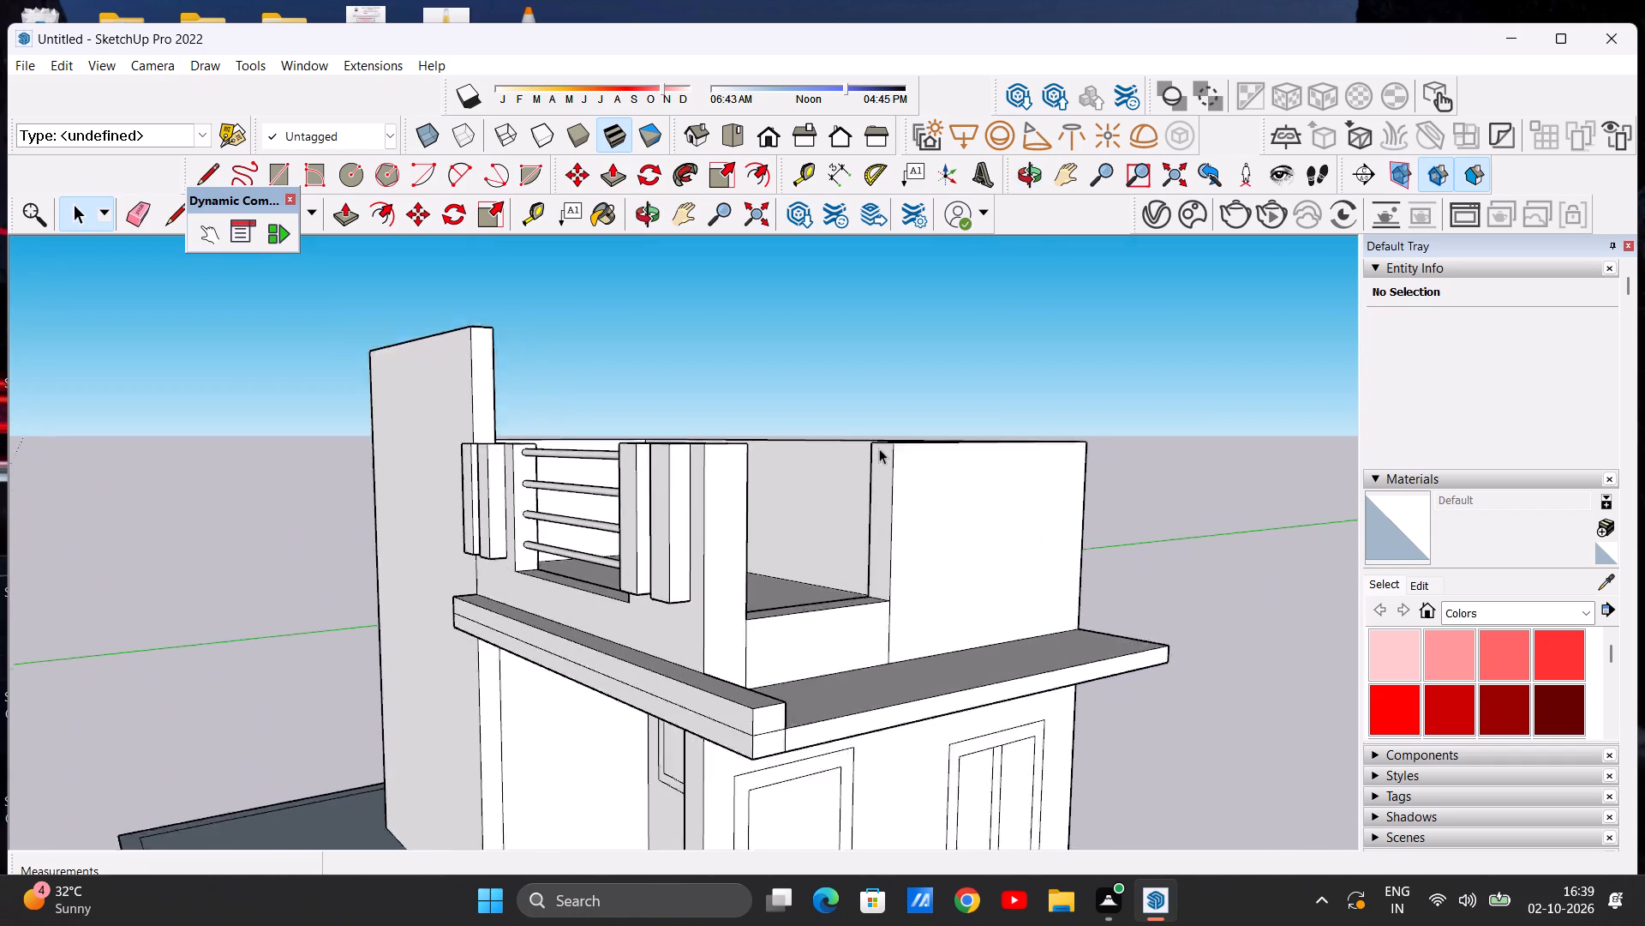
scroll(879, 448, "up", 2)
middle_click_drag(869, 515, 946, 538)
scroll(921, 472, "up", 4)
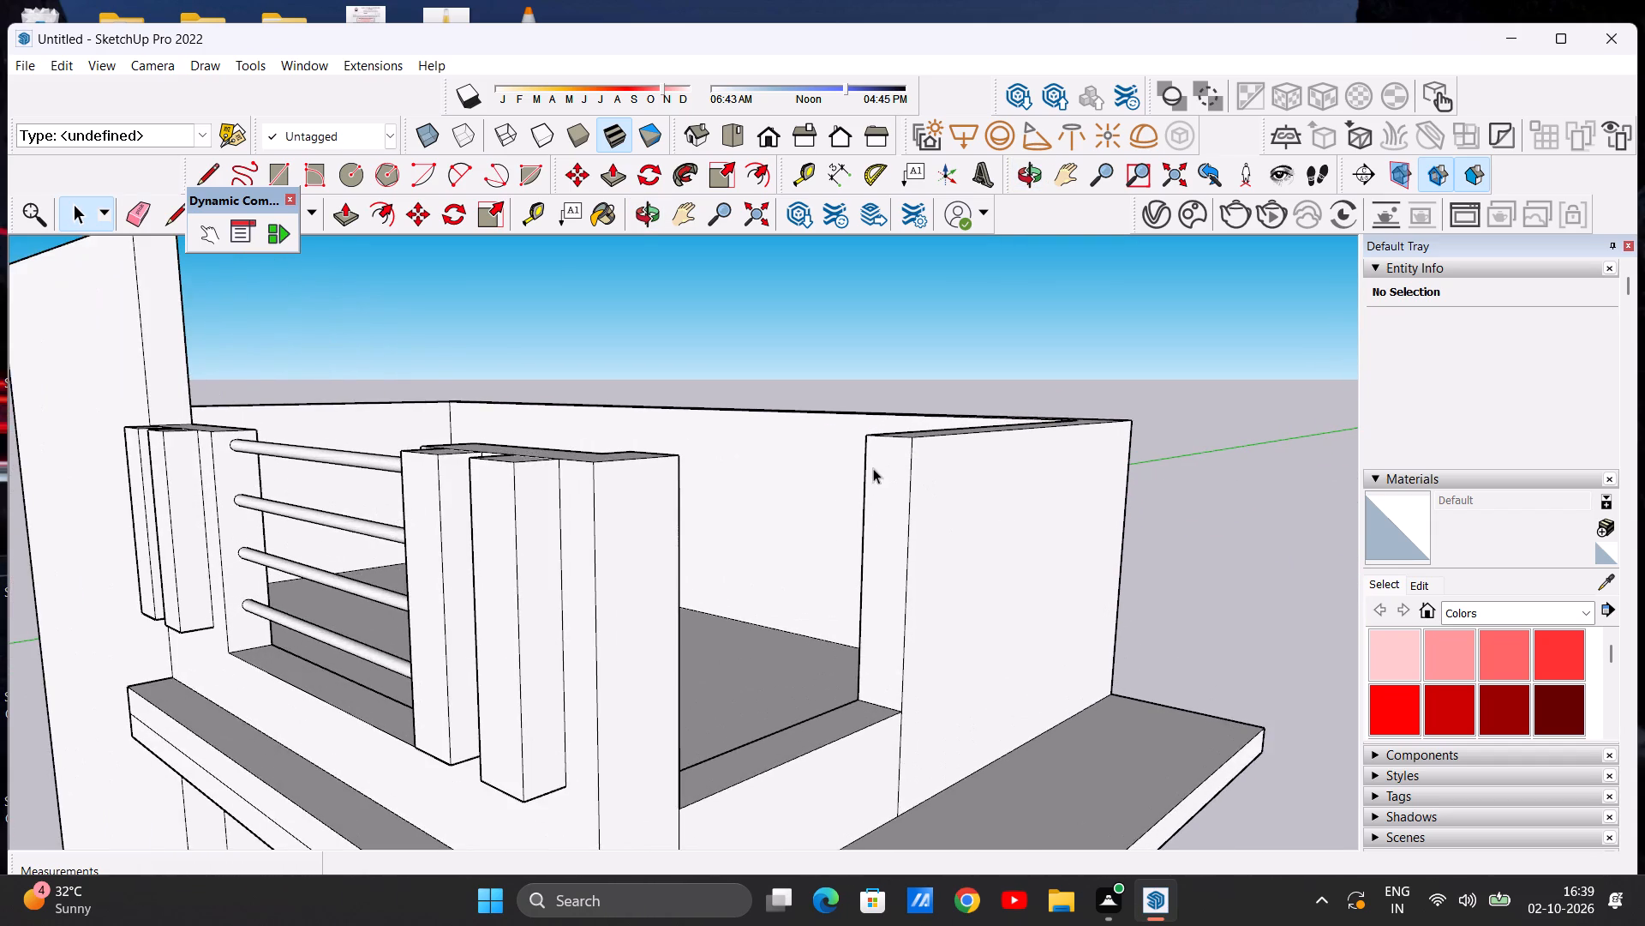
scroll(892, 472, "up", 3)
key("c")
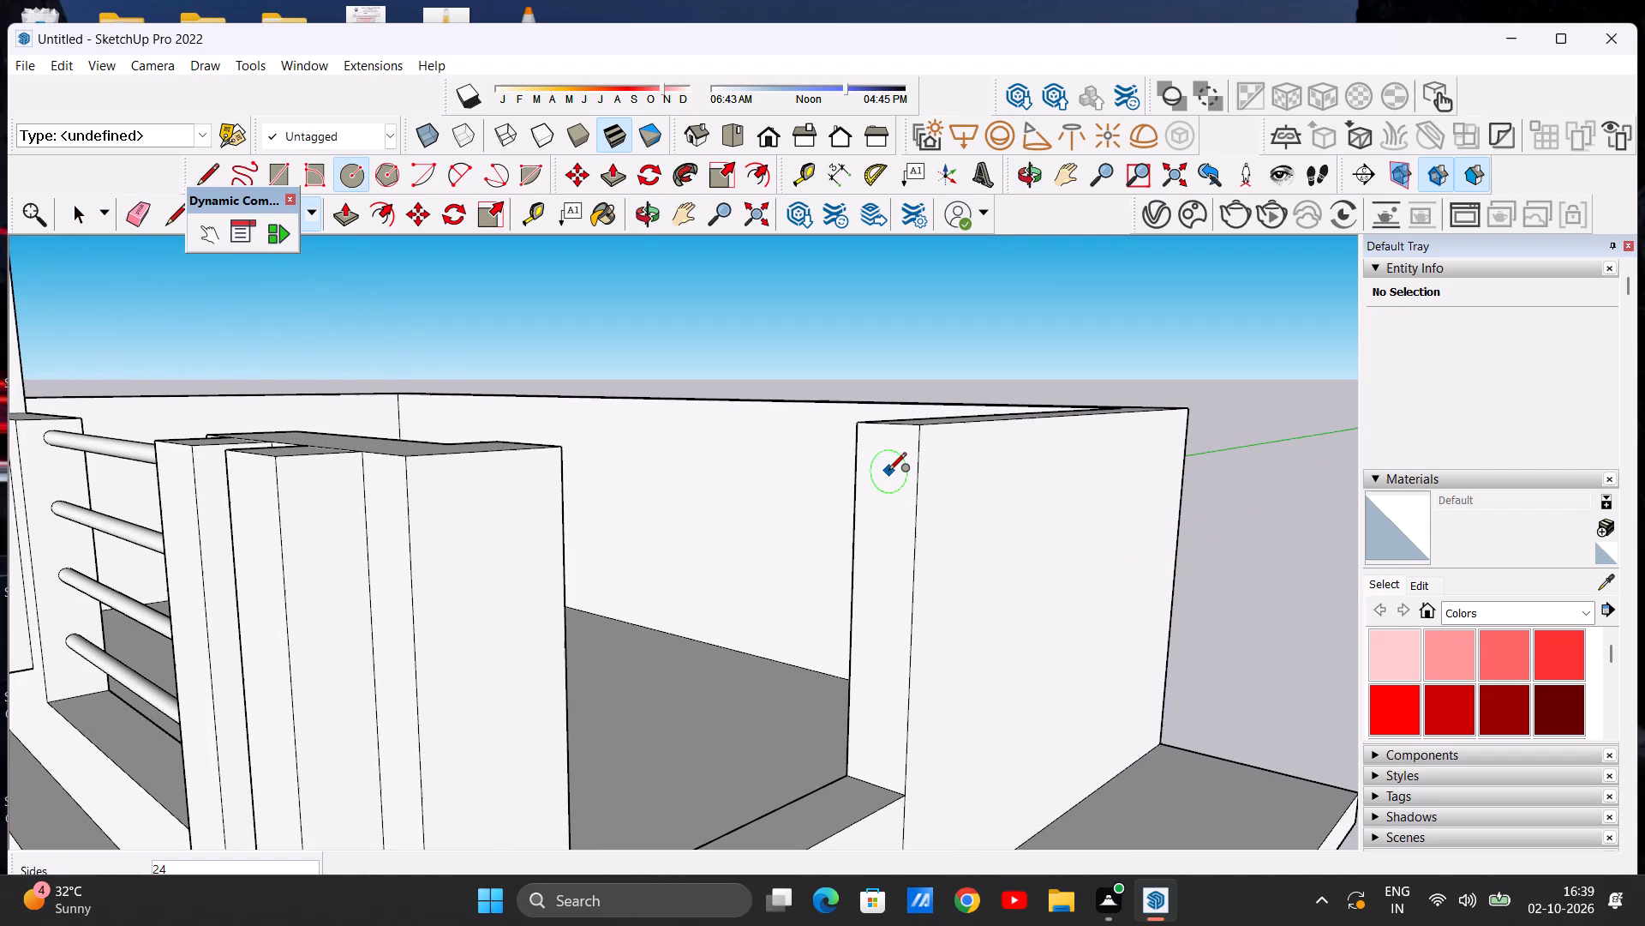
scroll(882, 480, "up", 5)
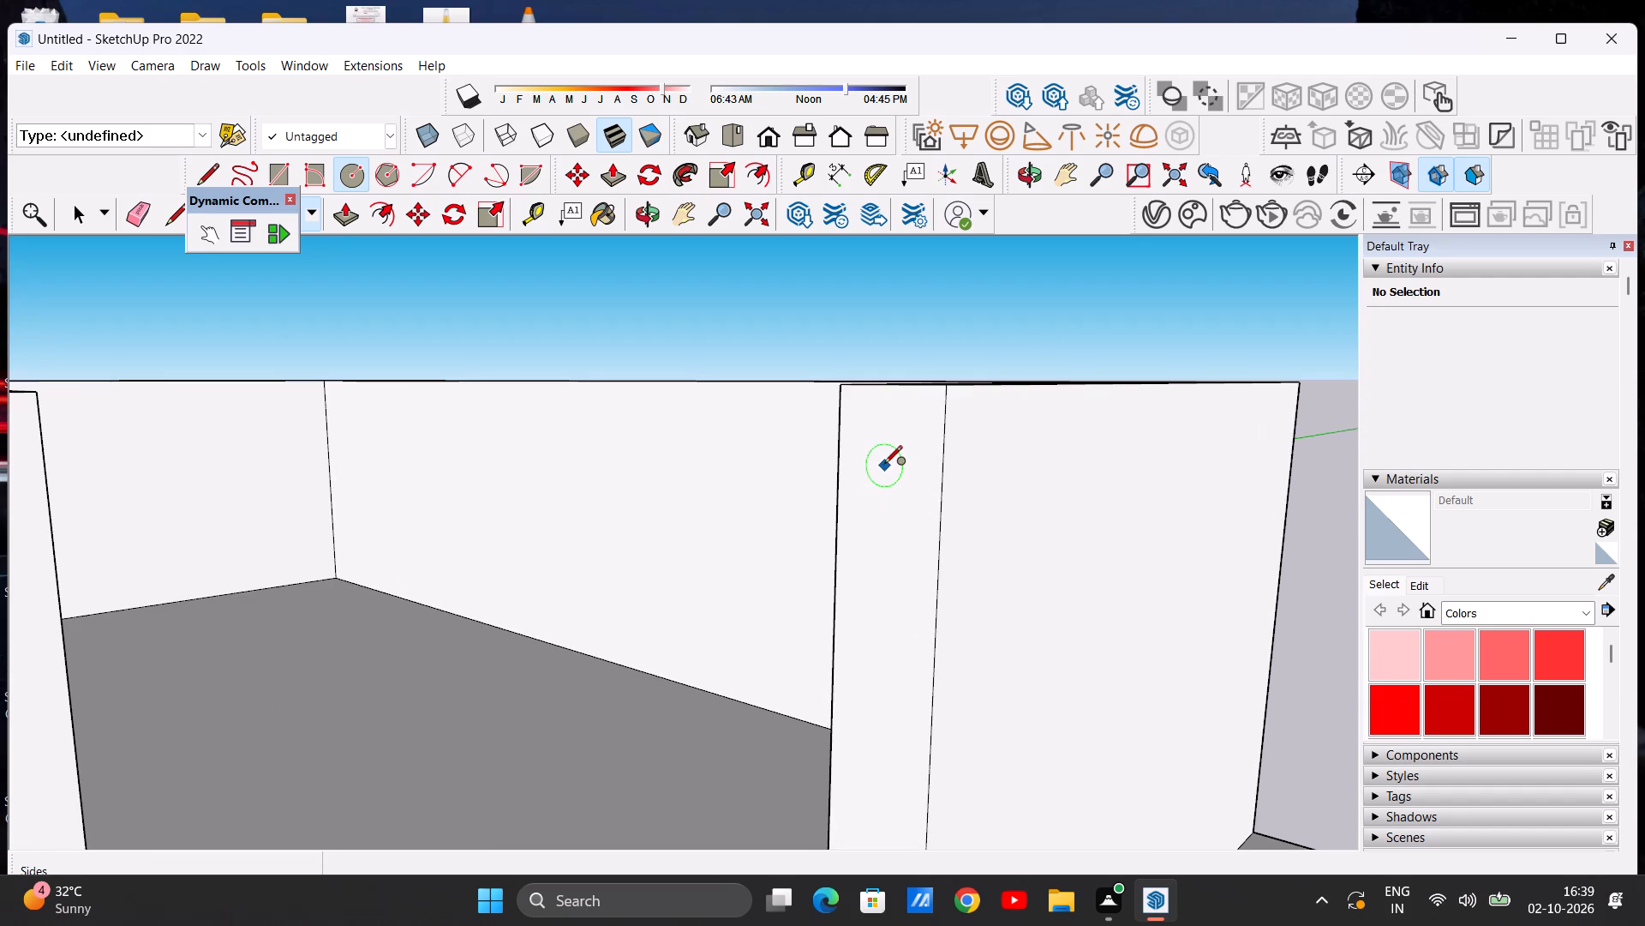
left_click(885, 473)
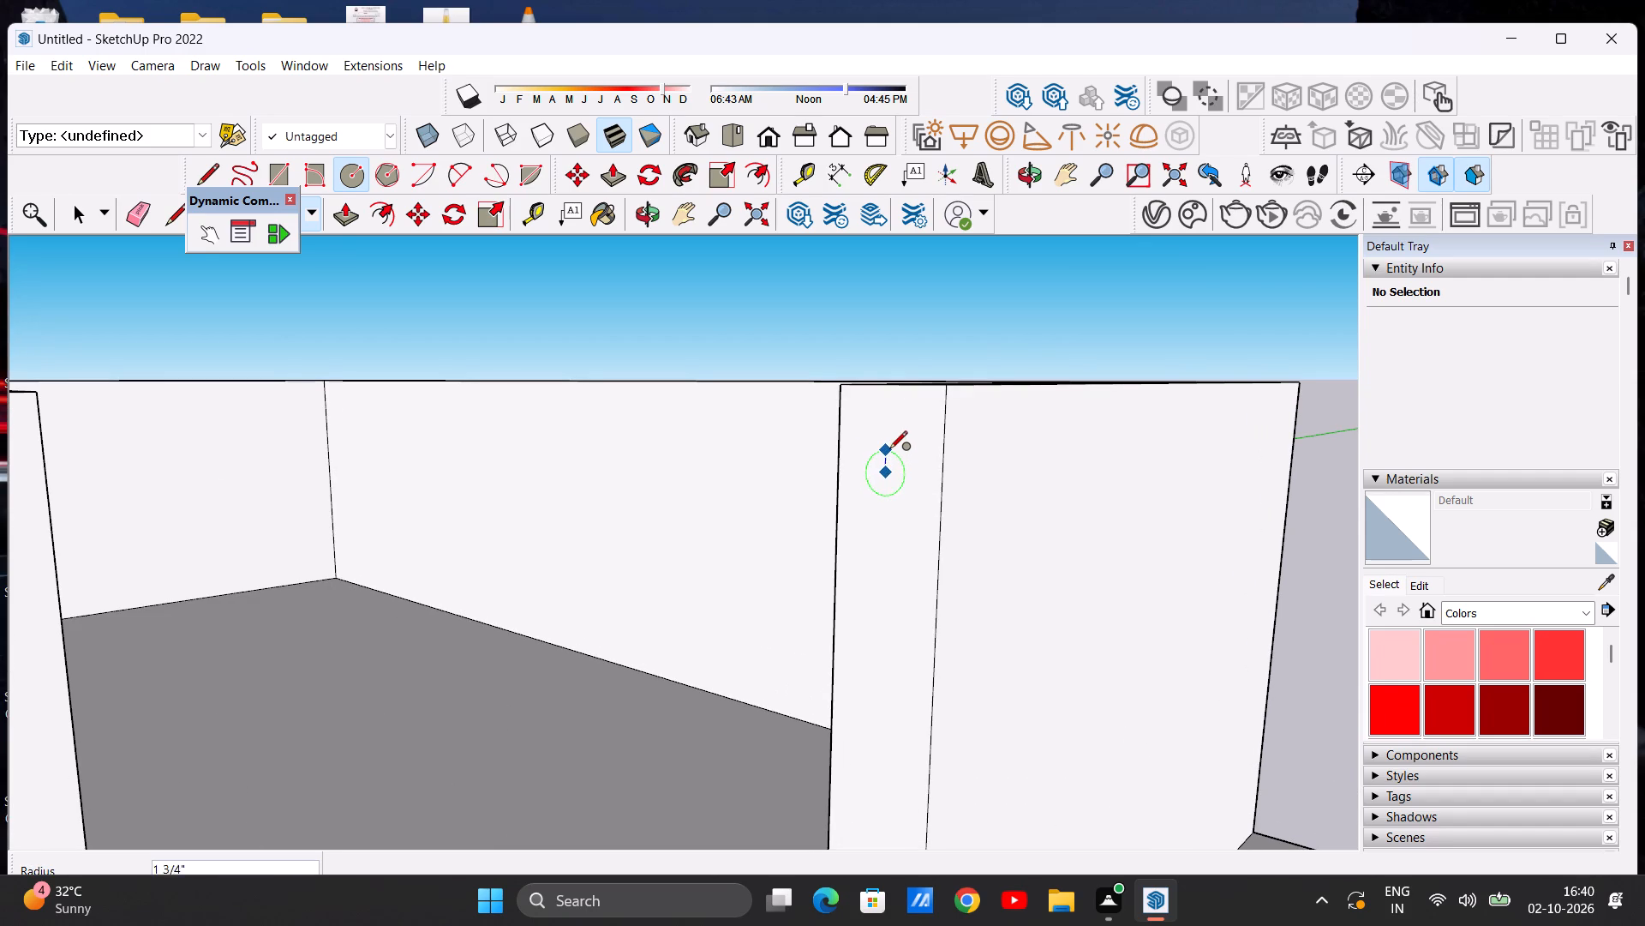
left_click(890, 447)
key("space")
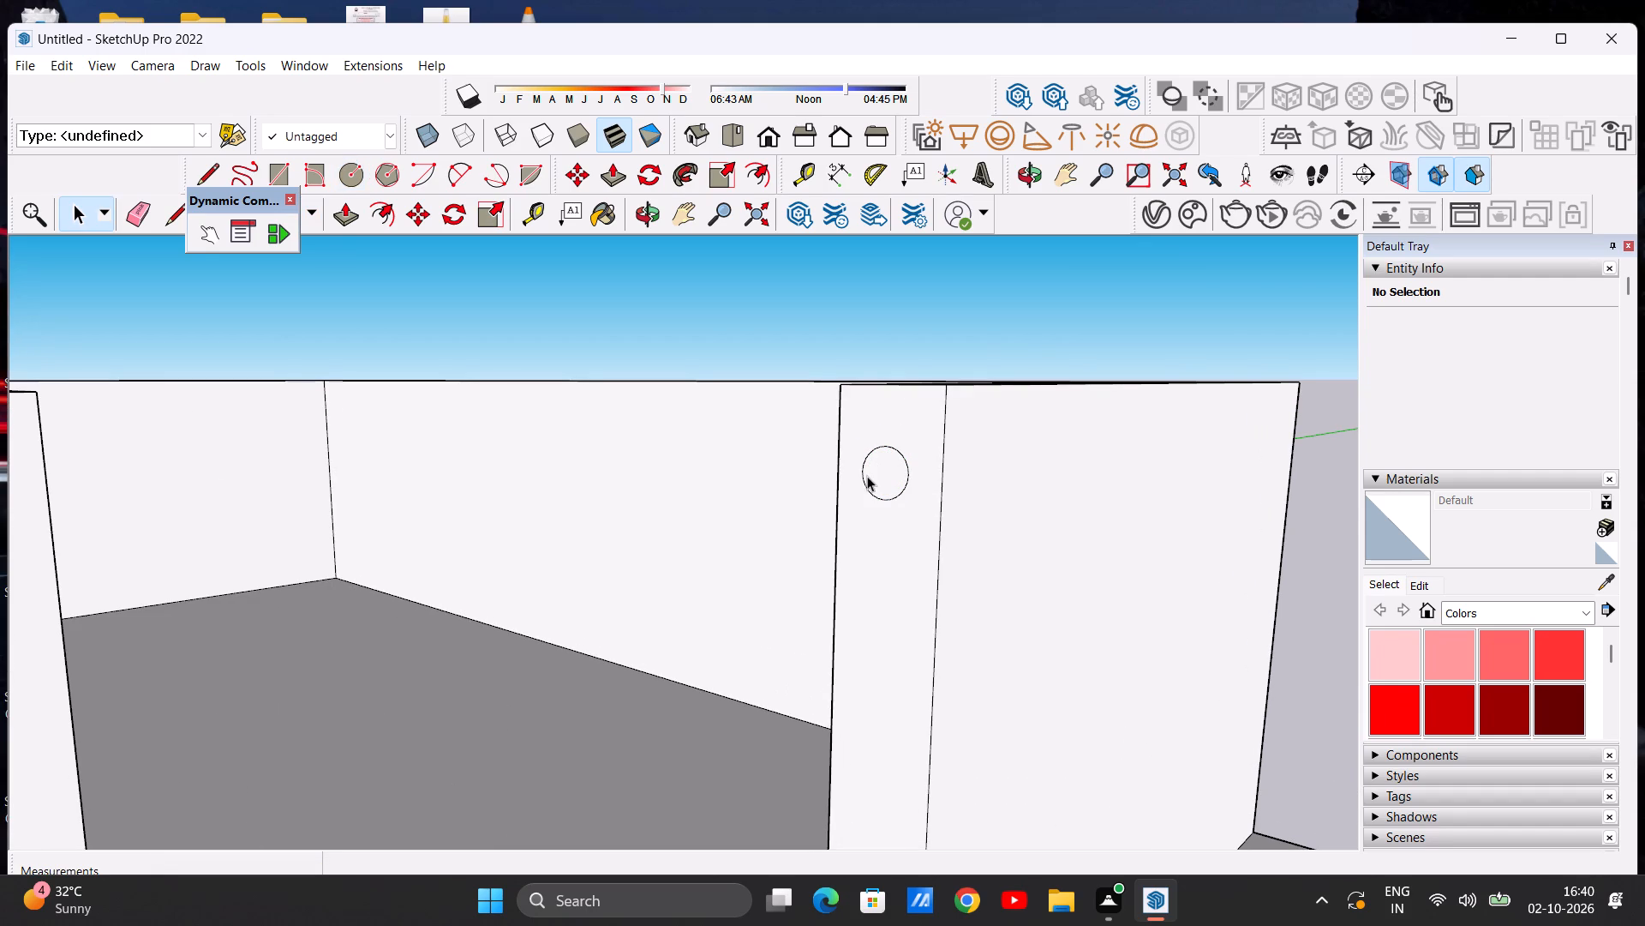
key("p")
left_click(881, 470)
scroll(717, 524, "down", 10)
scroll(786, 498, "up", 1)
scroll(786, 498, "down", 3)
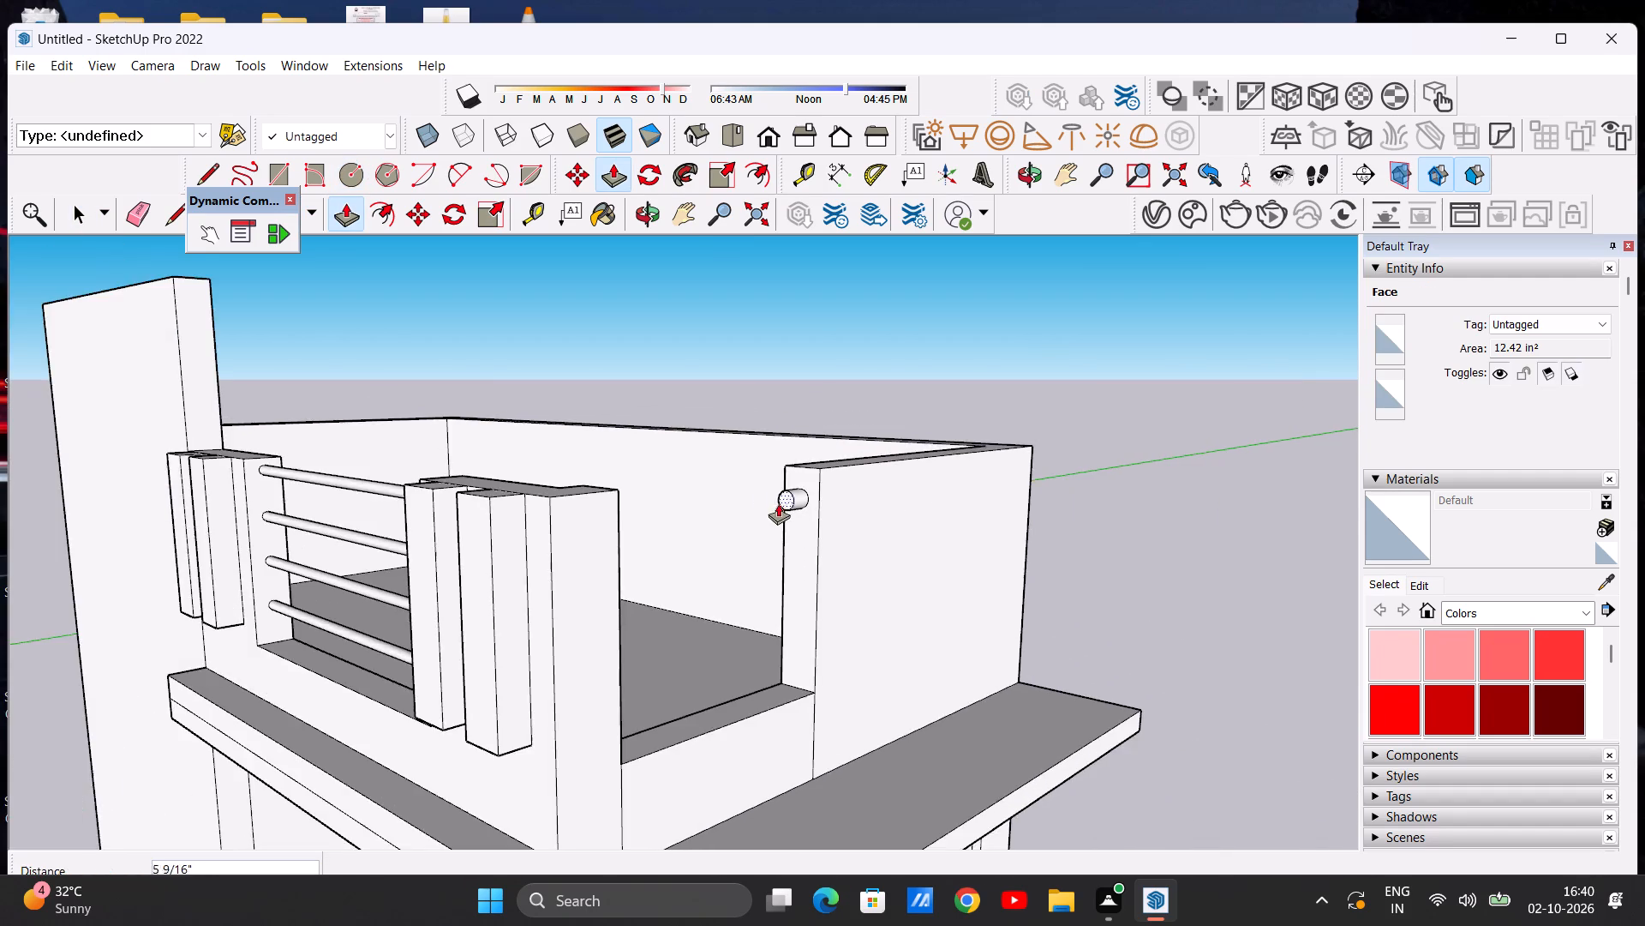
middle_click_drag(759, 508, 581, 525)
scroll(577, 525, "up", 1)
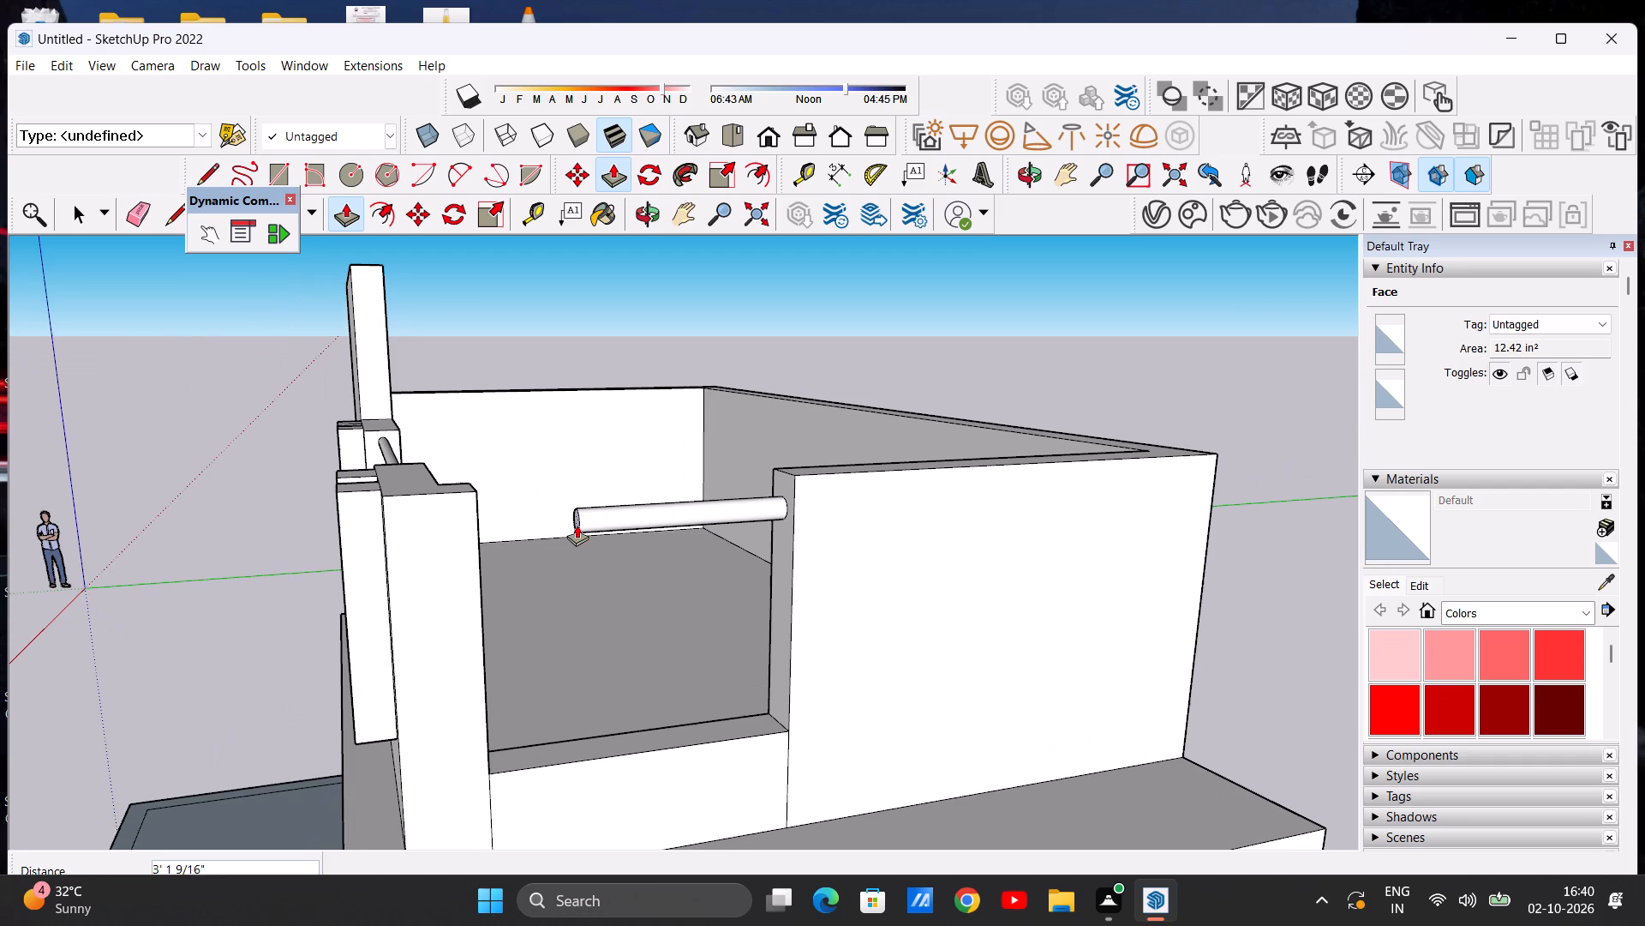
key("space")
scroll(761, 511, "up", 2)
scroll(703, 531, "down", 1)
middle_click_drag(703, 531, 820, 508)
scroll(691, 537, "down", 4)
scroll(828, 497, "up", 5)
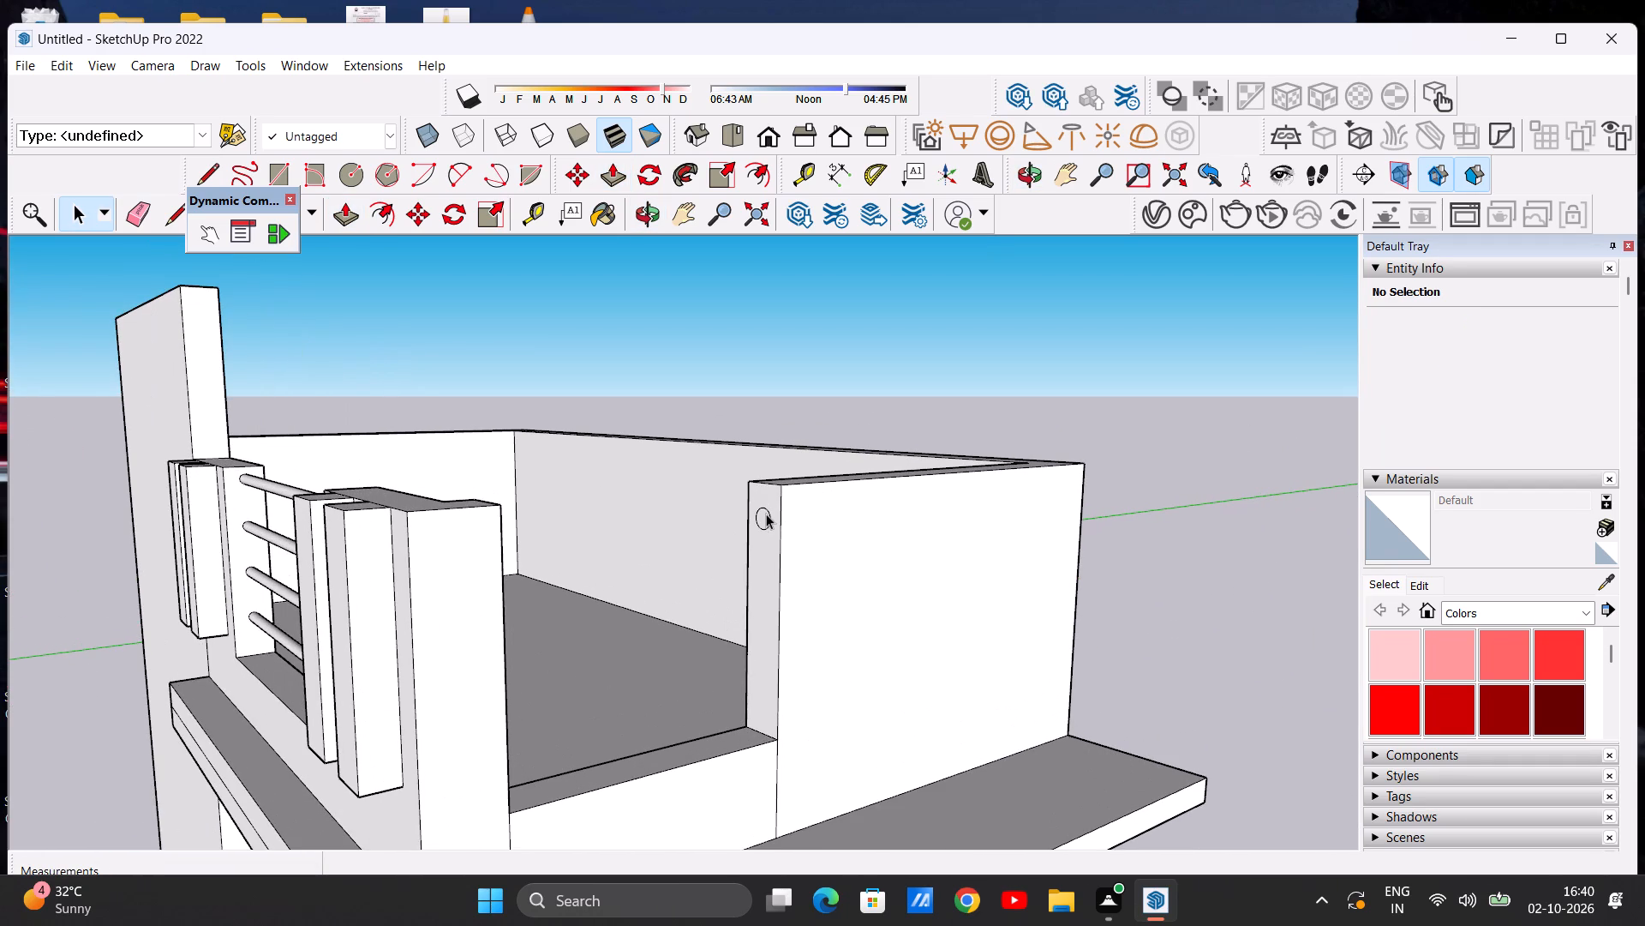
Copy the circle and its face straight down the jamb by about 2' 7 1/8", near the opening's sill.
double_click(766, 514)
scroll(773, 562, "up", 5)
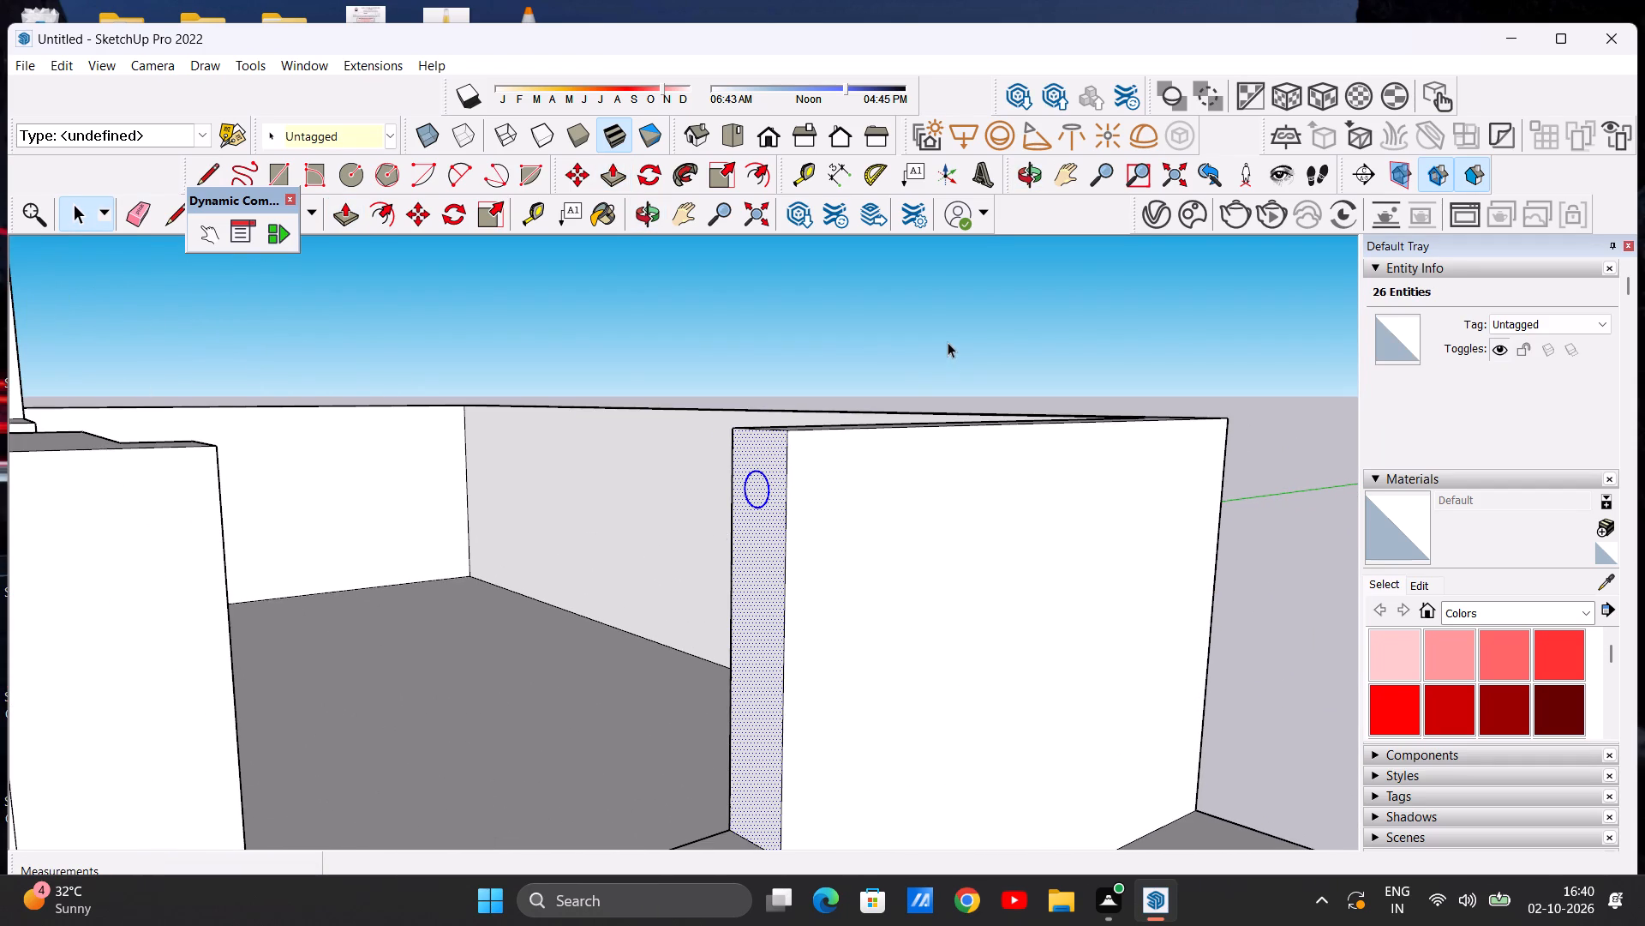
left_click(948, 342)
scroll(766, 501, "up", 6)
double_click(748, 491)
scroll(751, 492, "down", 3)
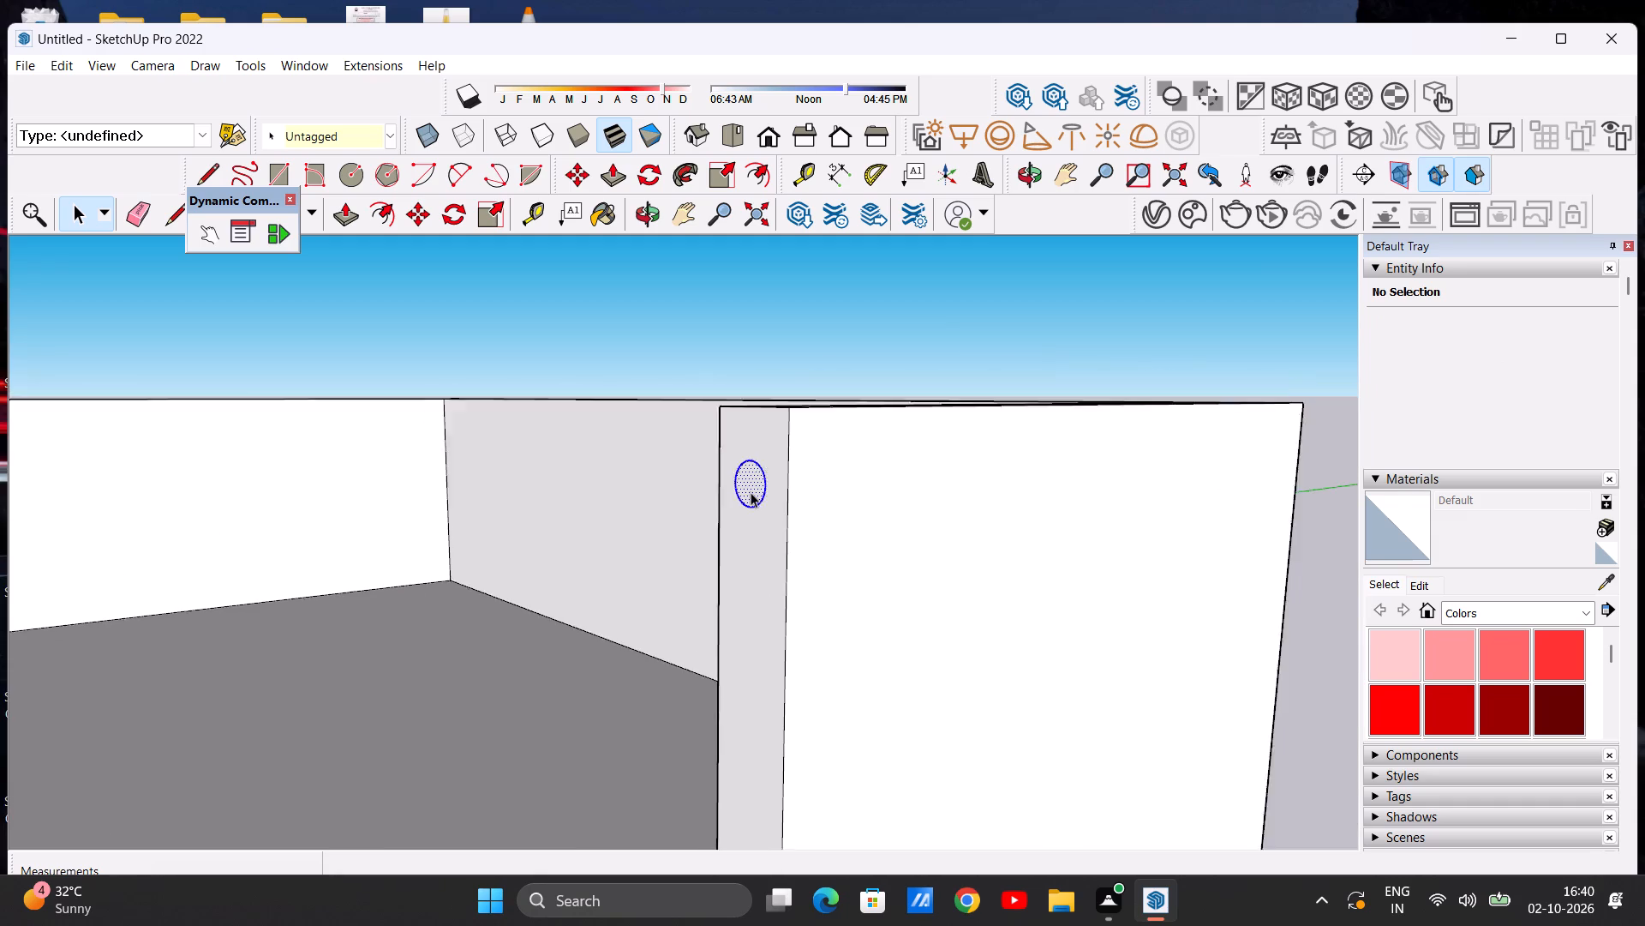
scroll(751, 492, "down", 9)
scroll(740, 531, "up", 4)
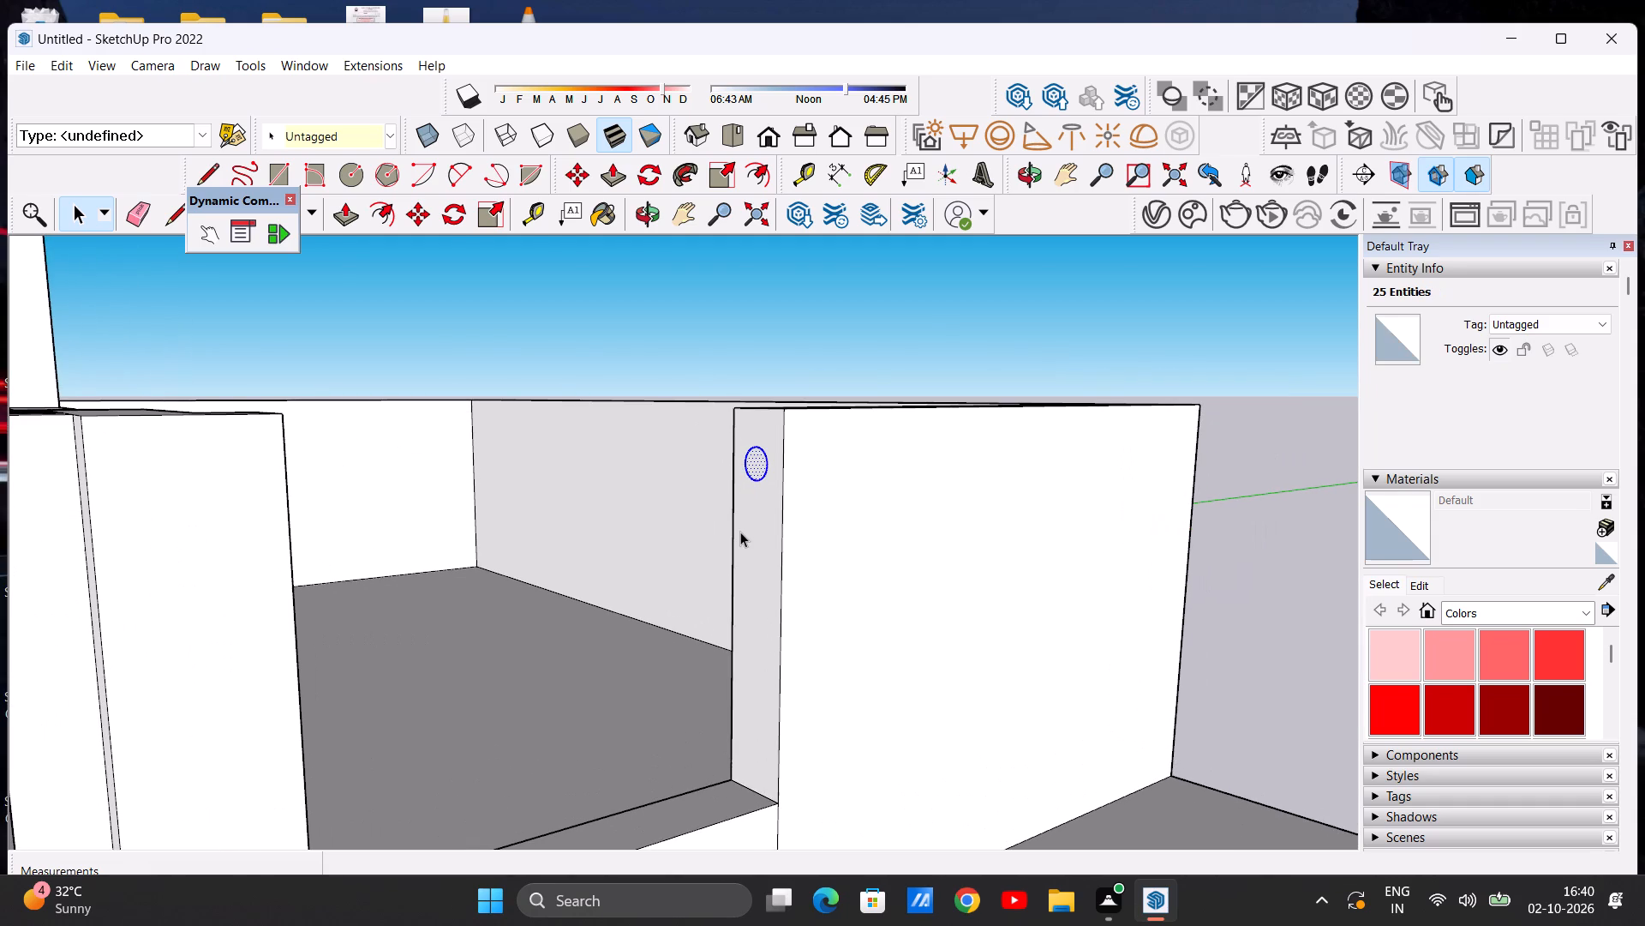
key("m")
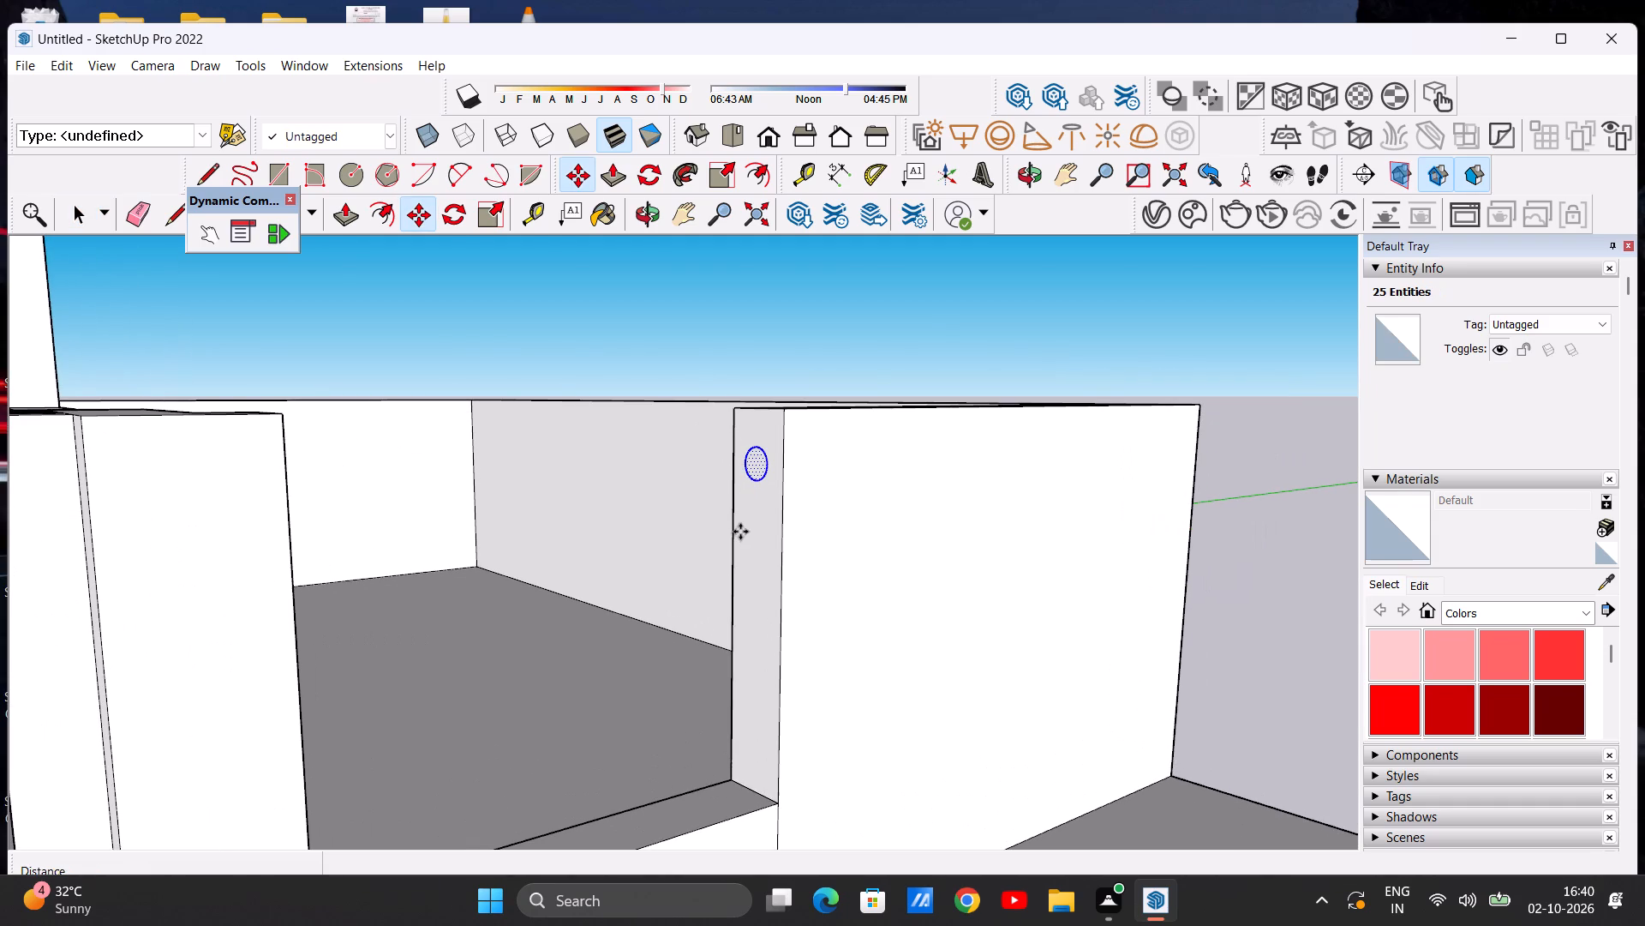
left_click(761, 480)
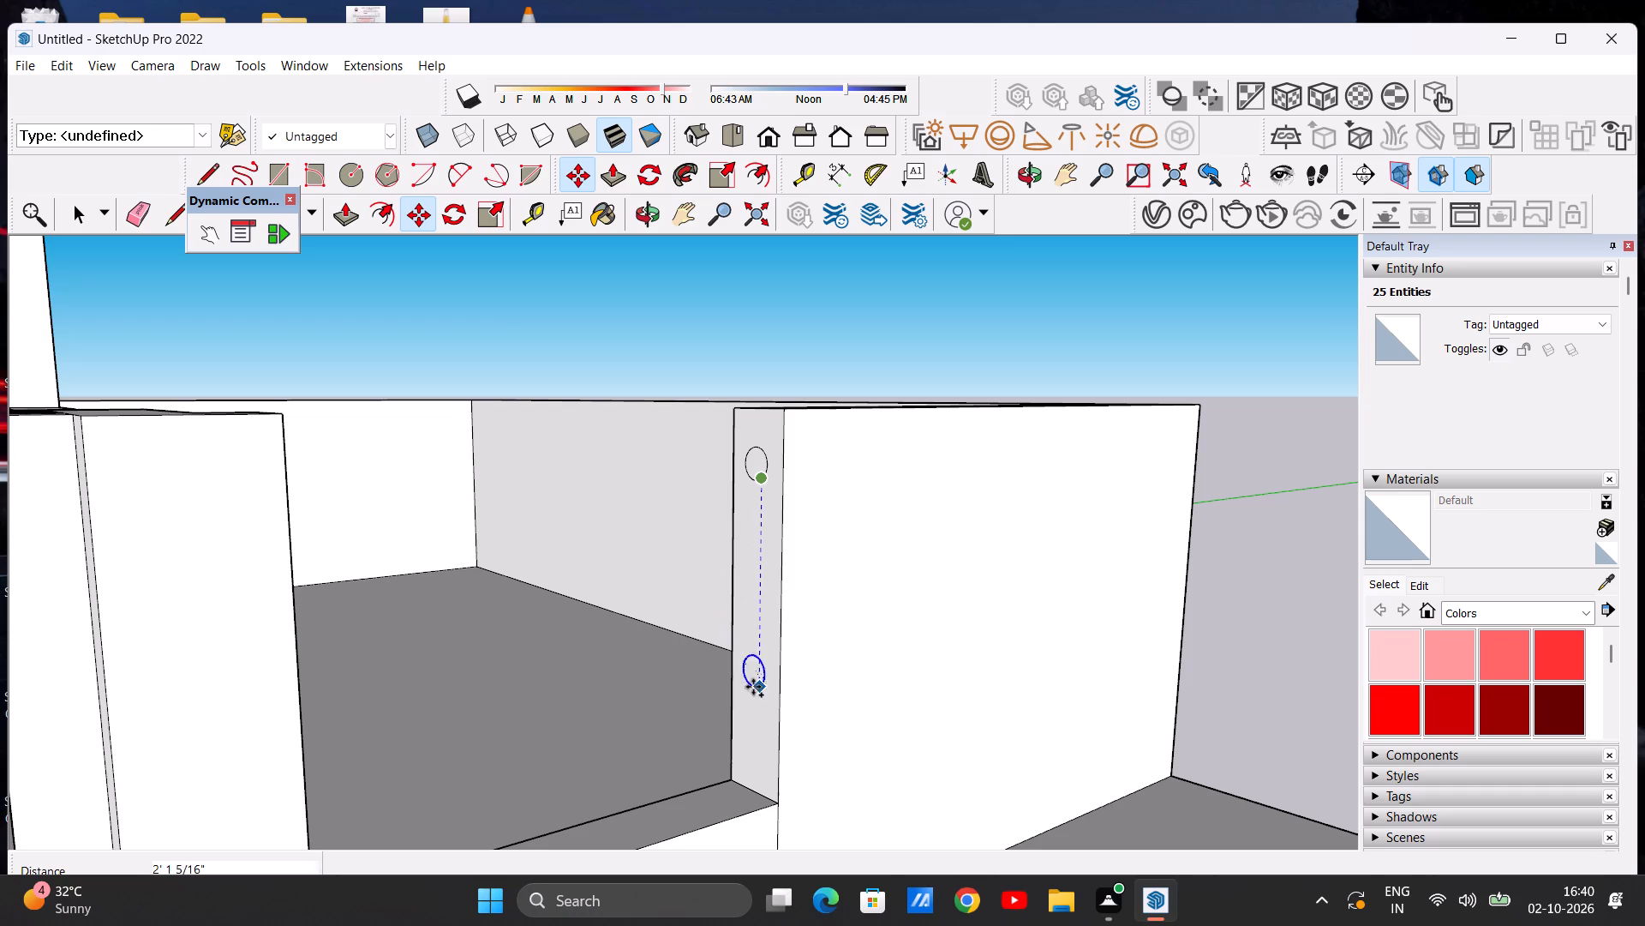
left_click(759, 733)
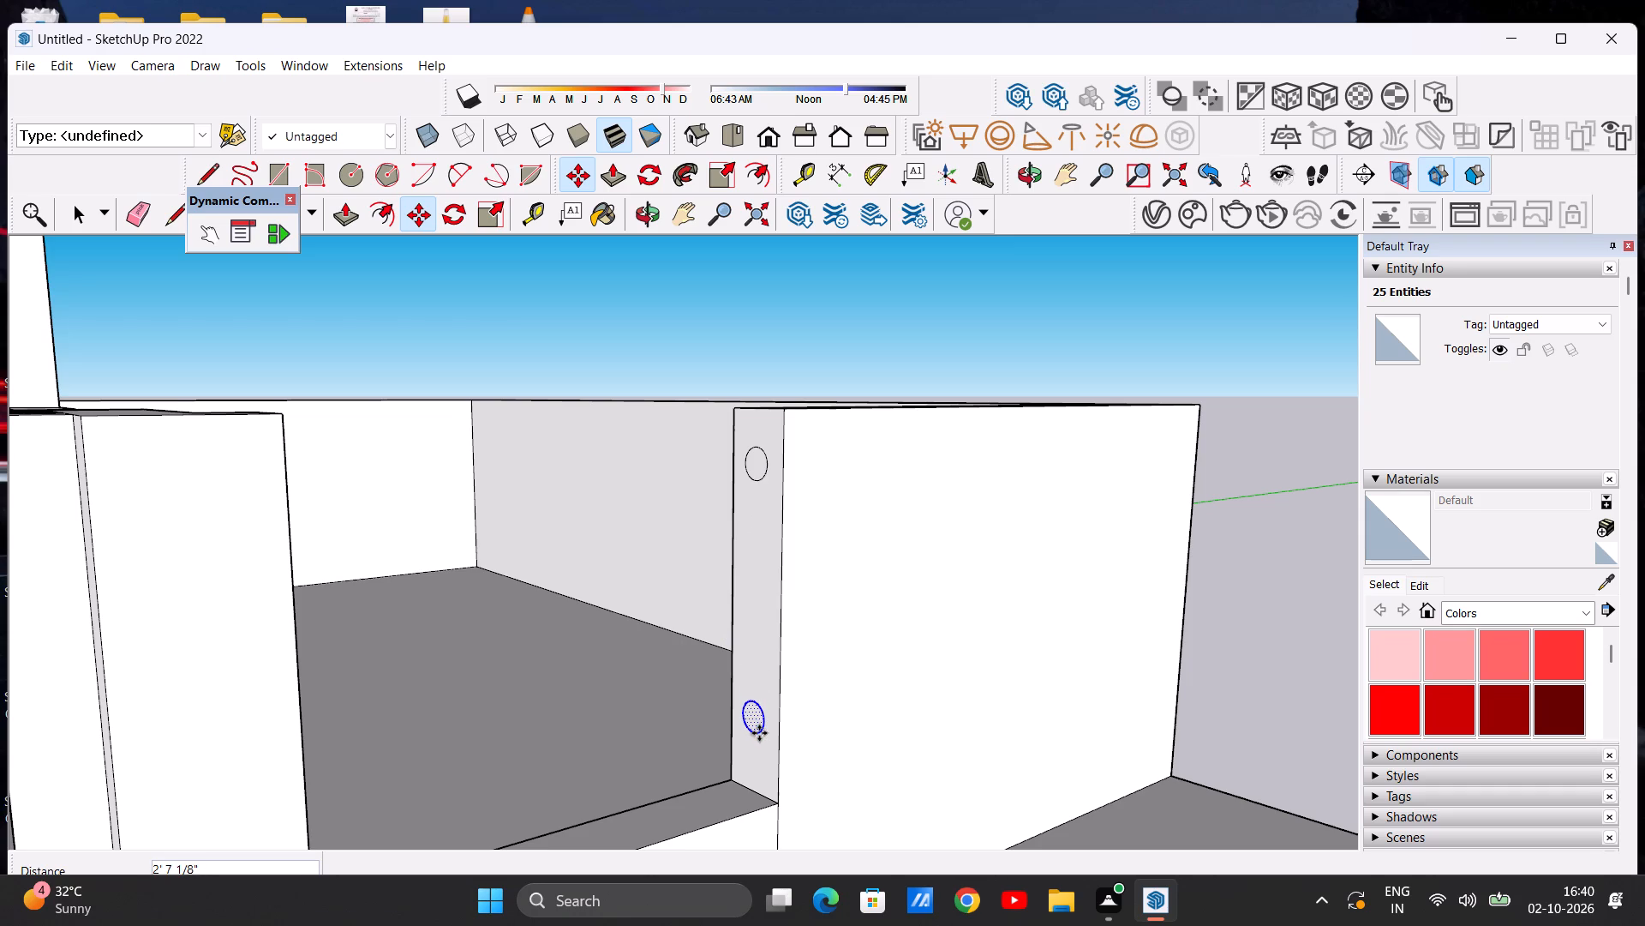
Add two more circle copies between them, one about 1' 9 3/4" above the lowest and another about 11 3/16" below that one.
left_click(759, 733)
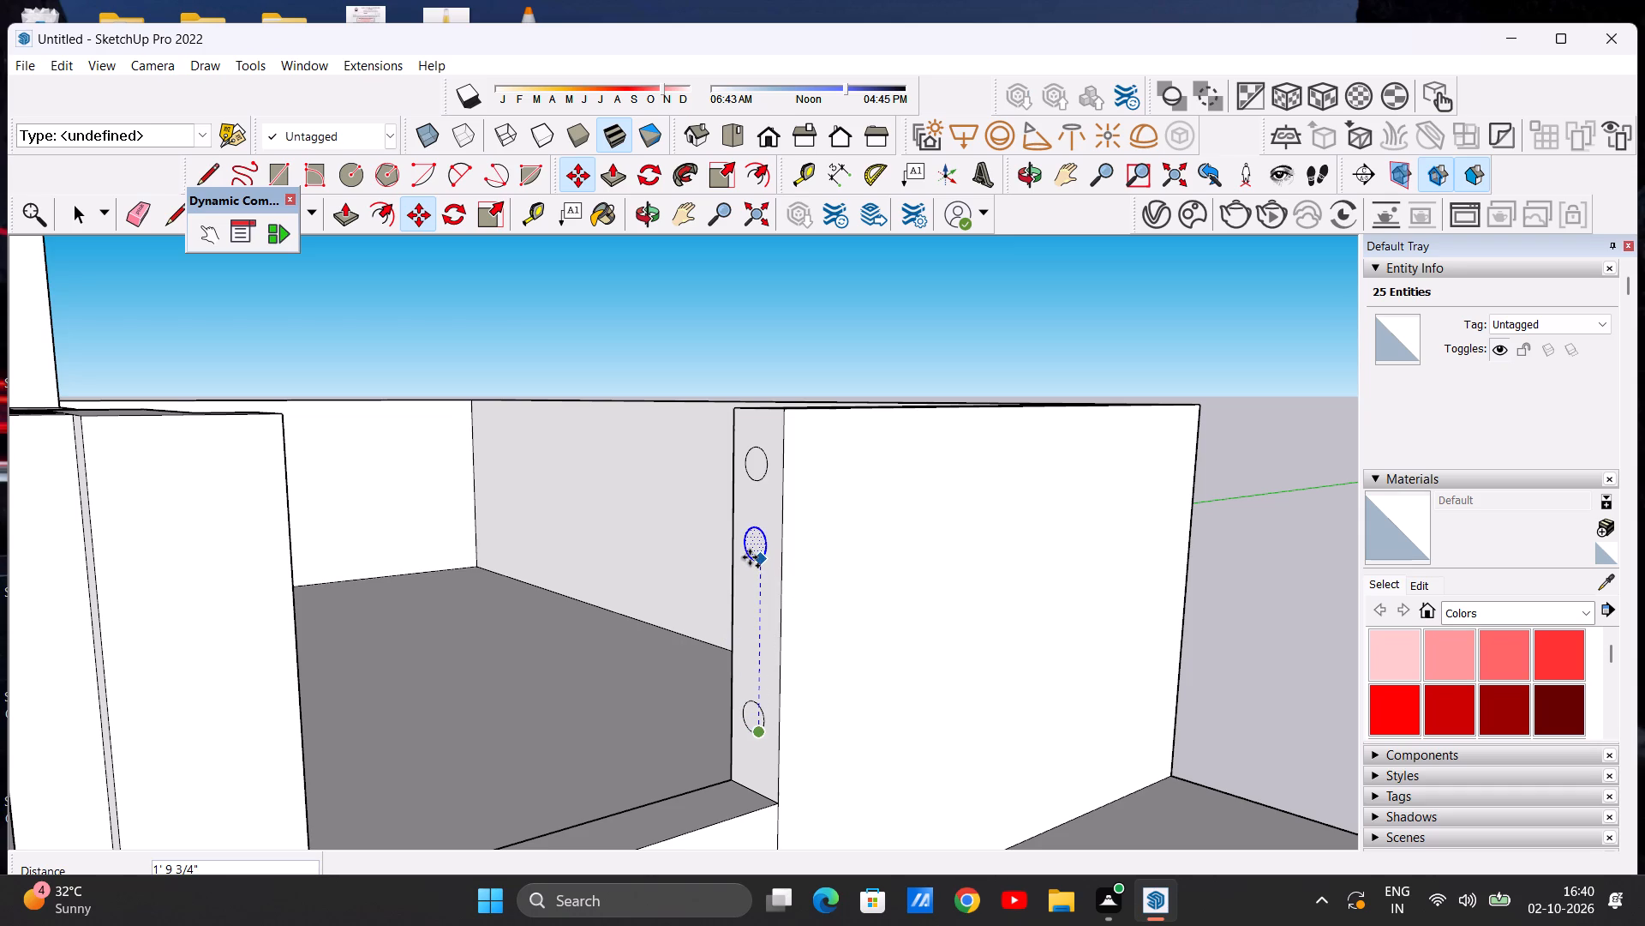
left_click(750, 557)
left_click(763, 559)
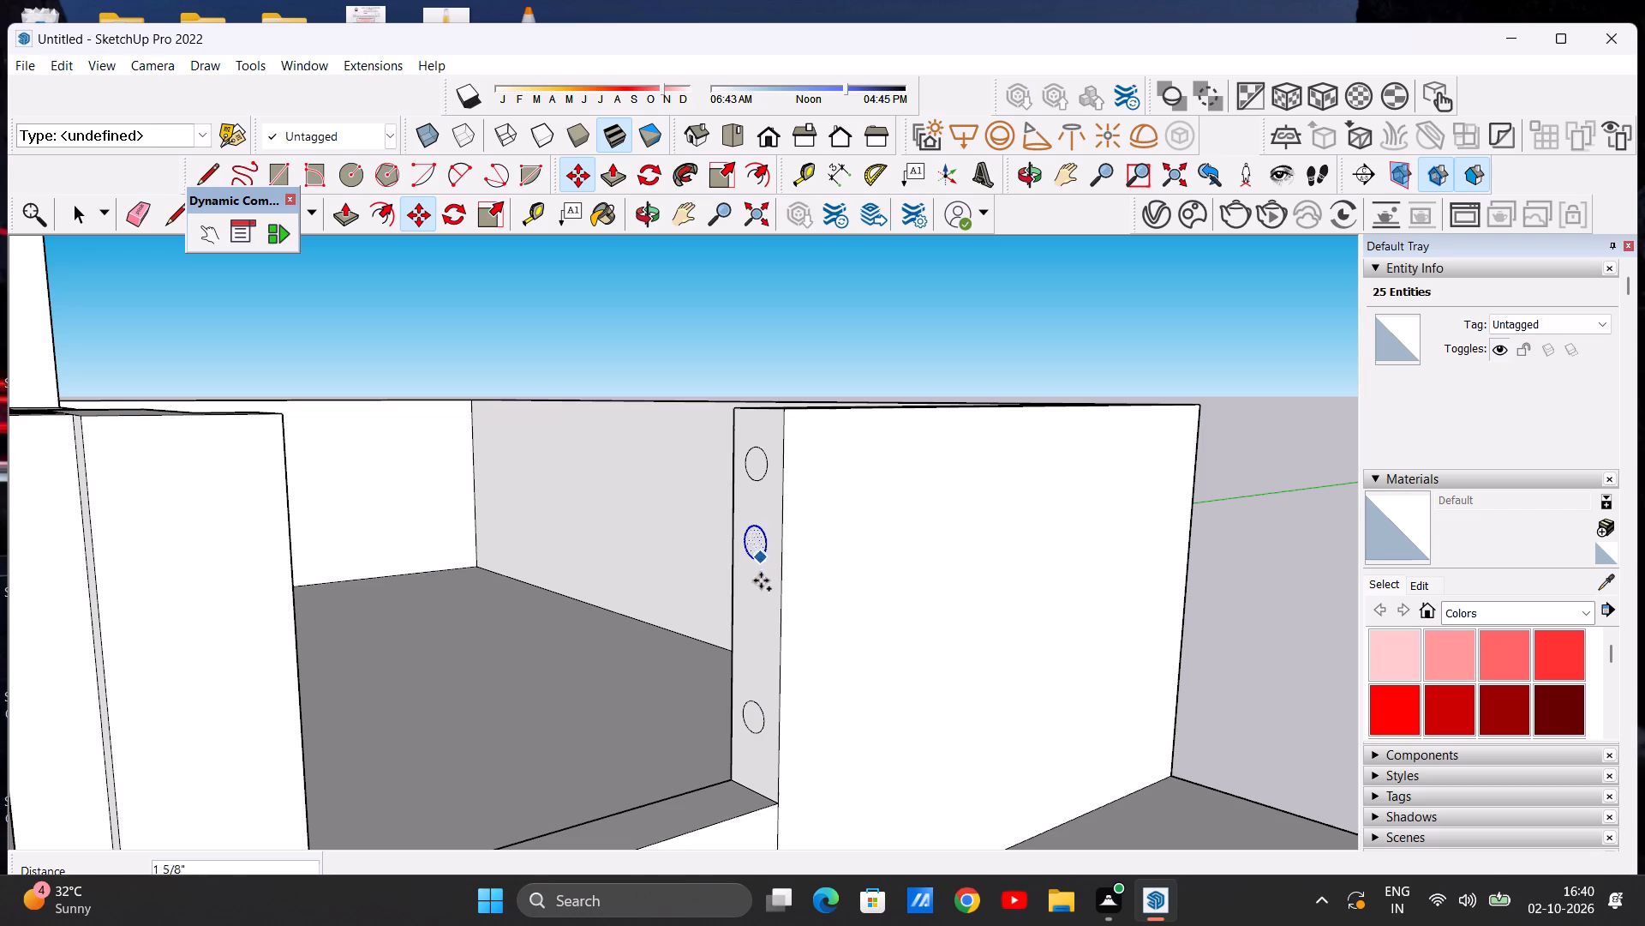
left_click(762, 649)
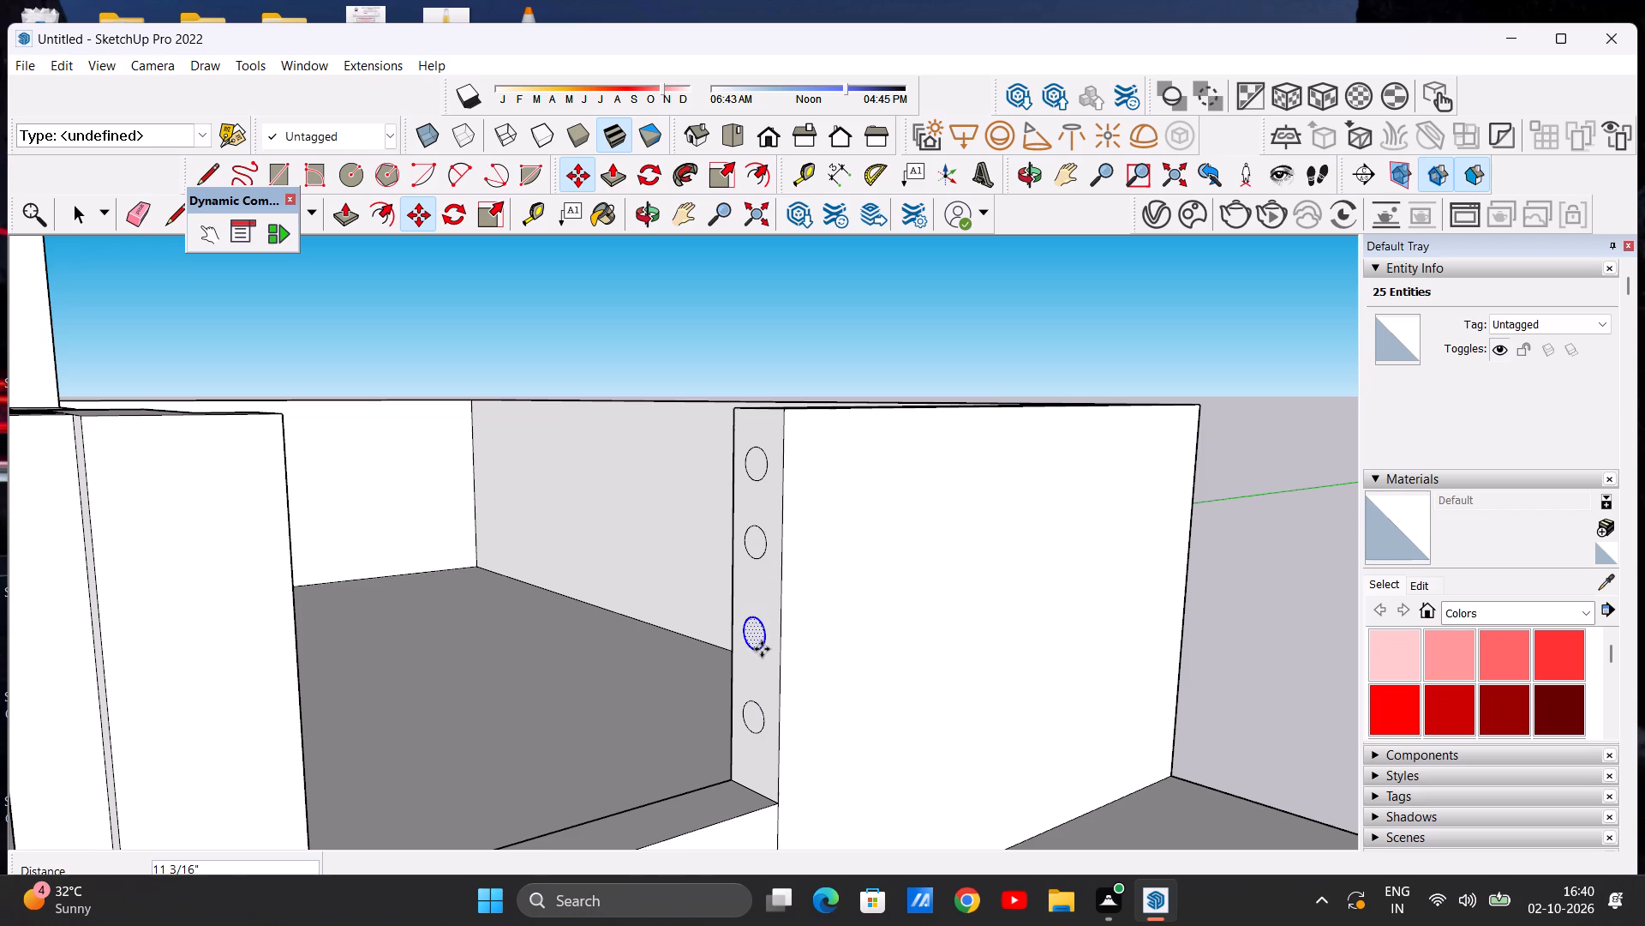
key("space")
left_click(923, 311)
scroll(719, 586, "down", 4)
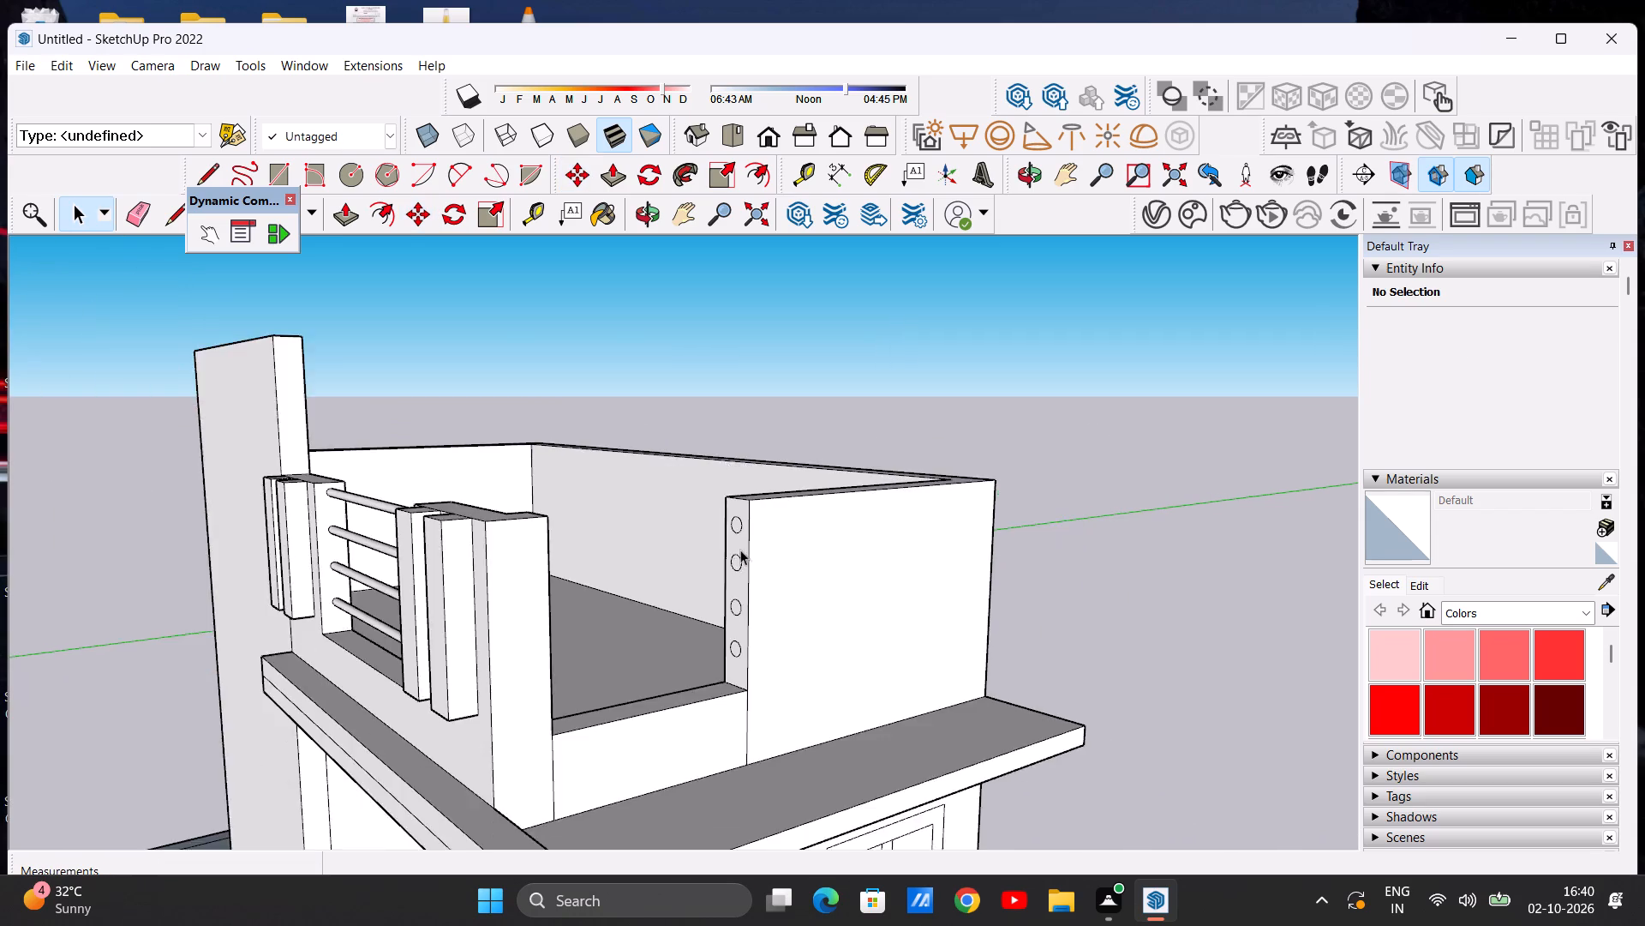
Push/Pull the top circle about 4' 6 3/8" across the side opening to the front pier to form a round rail.
scroll(743, 538, "up", 6)
key("p")
scroll(722, 508, "up", 4)
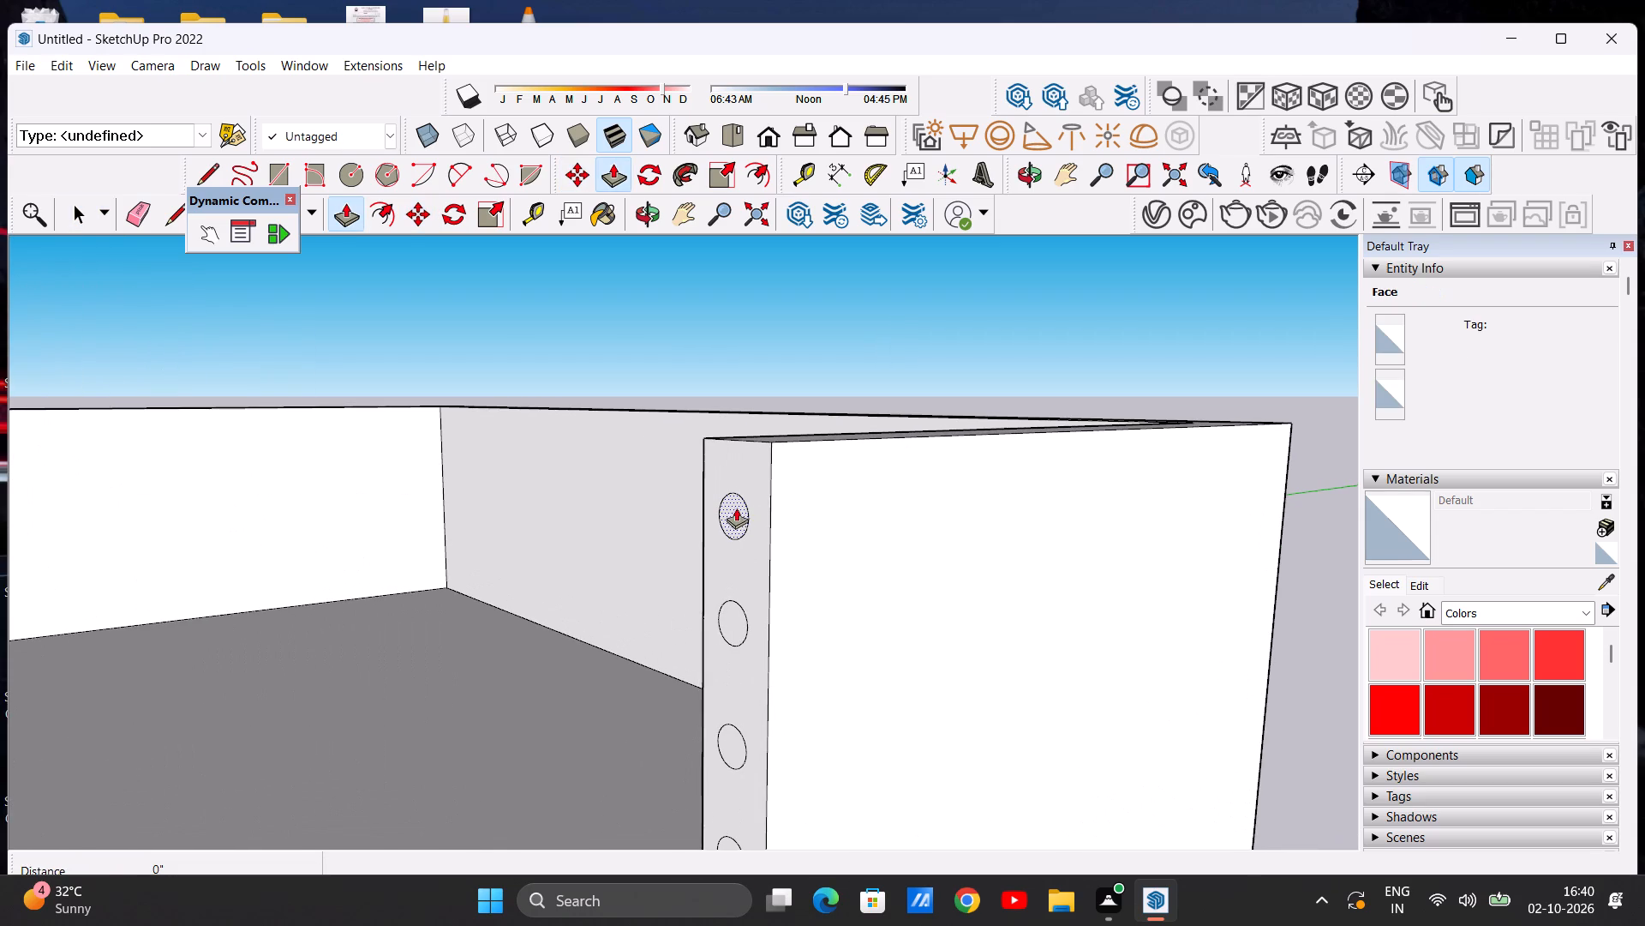
left_click(733, 507)
scroll(610, 528, "down", 3)
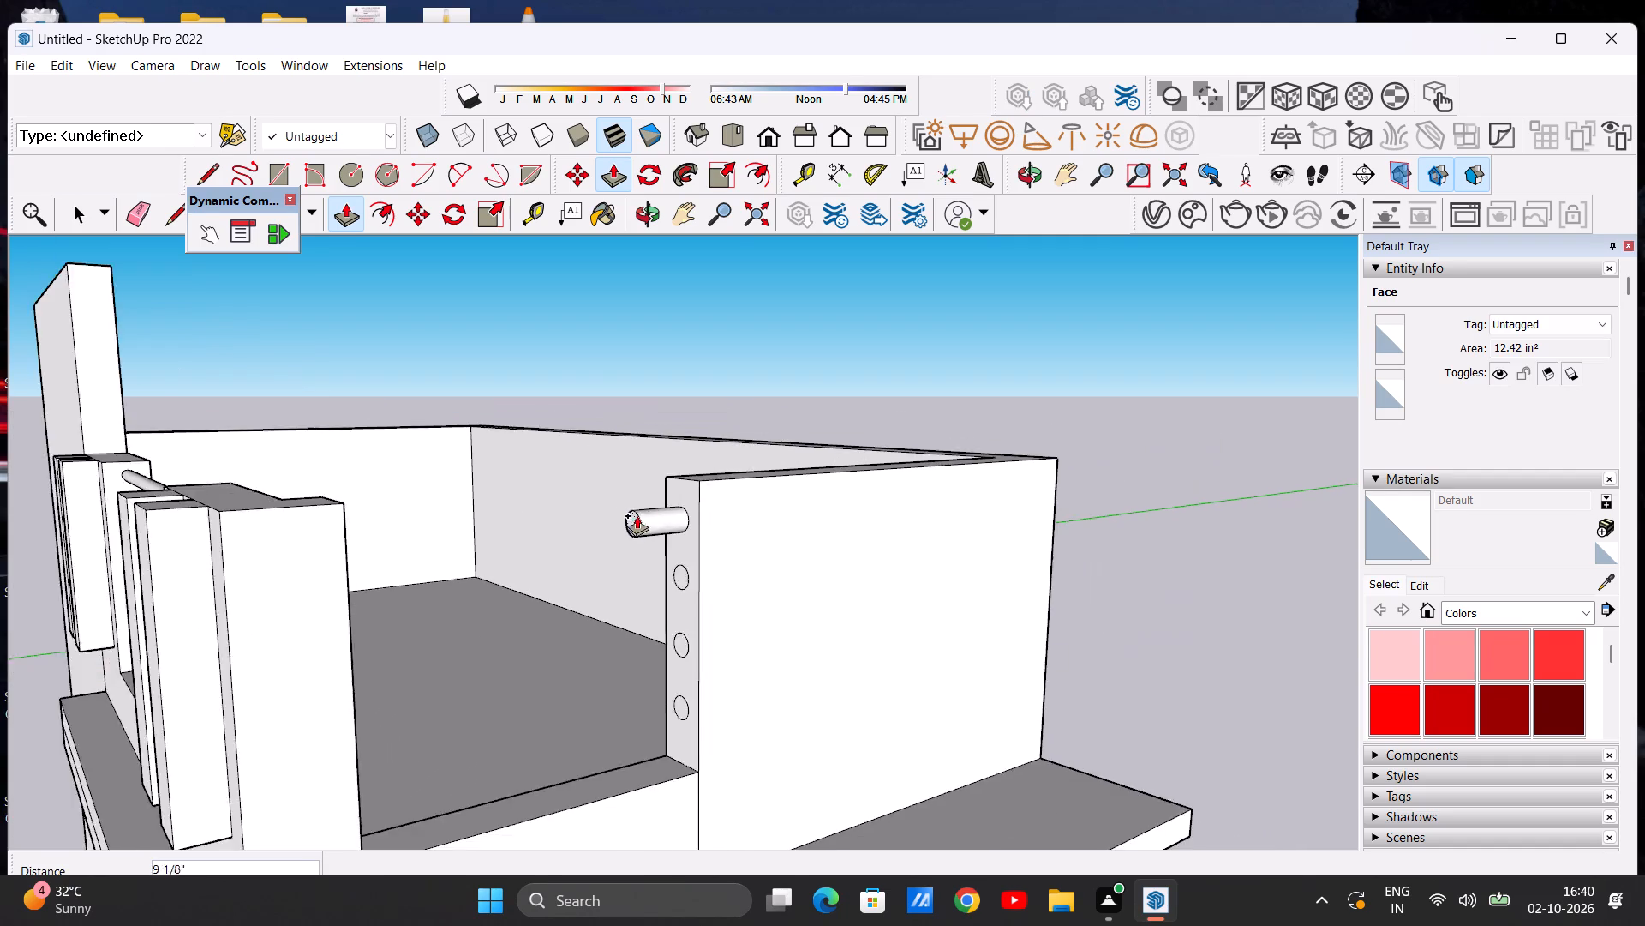
scroll(637, 515, "down", 5)
scroll(645, 505, "up", 1)
scroll(645, 505, "down", 4)
middle_click_drag(631, 509, 506, 519)
scroll(470, 516, "up", 6)
middle_click_drag(471, 520, 405, 516)
scroll(412, 505, "up", 11)
middle_click_drag(425, 520, 388, 520)
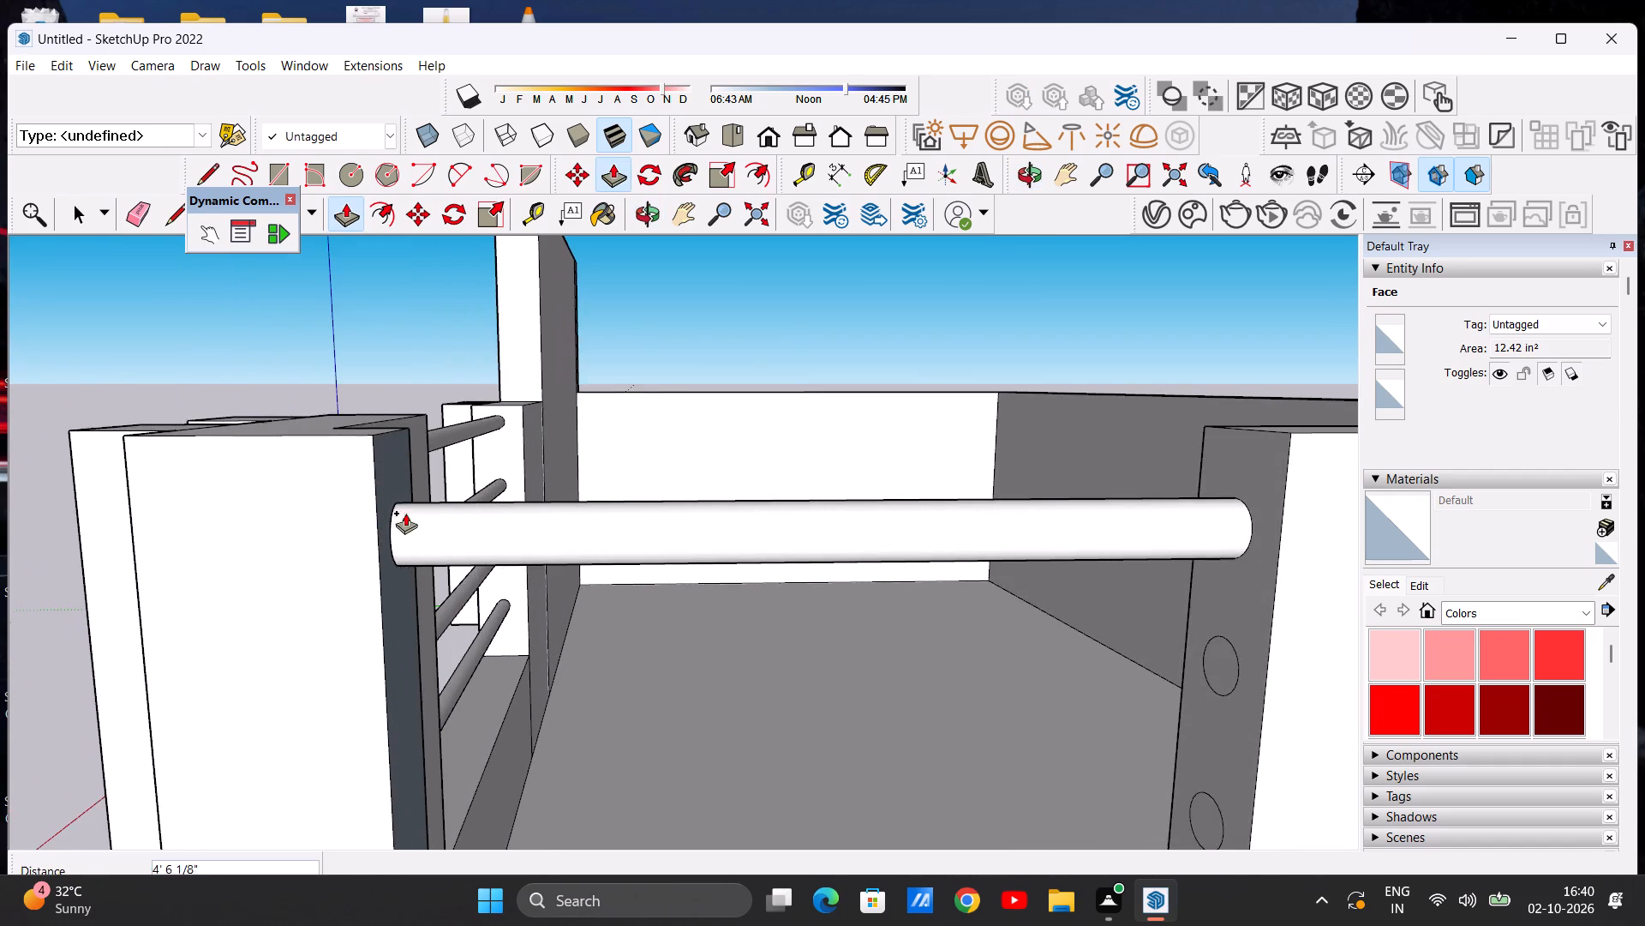
scroll(410, 506, "up", 6)
left_click(388, 480)
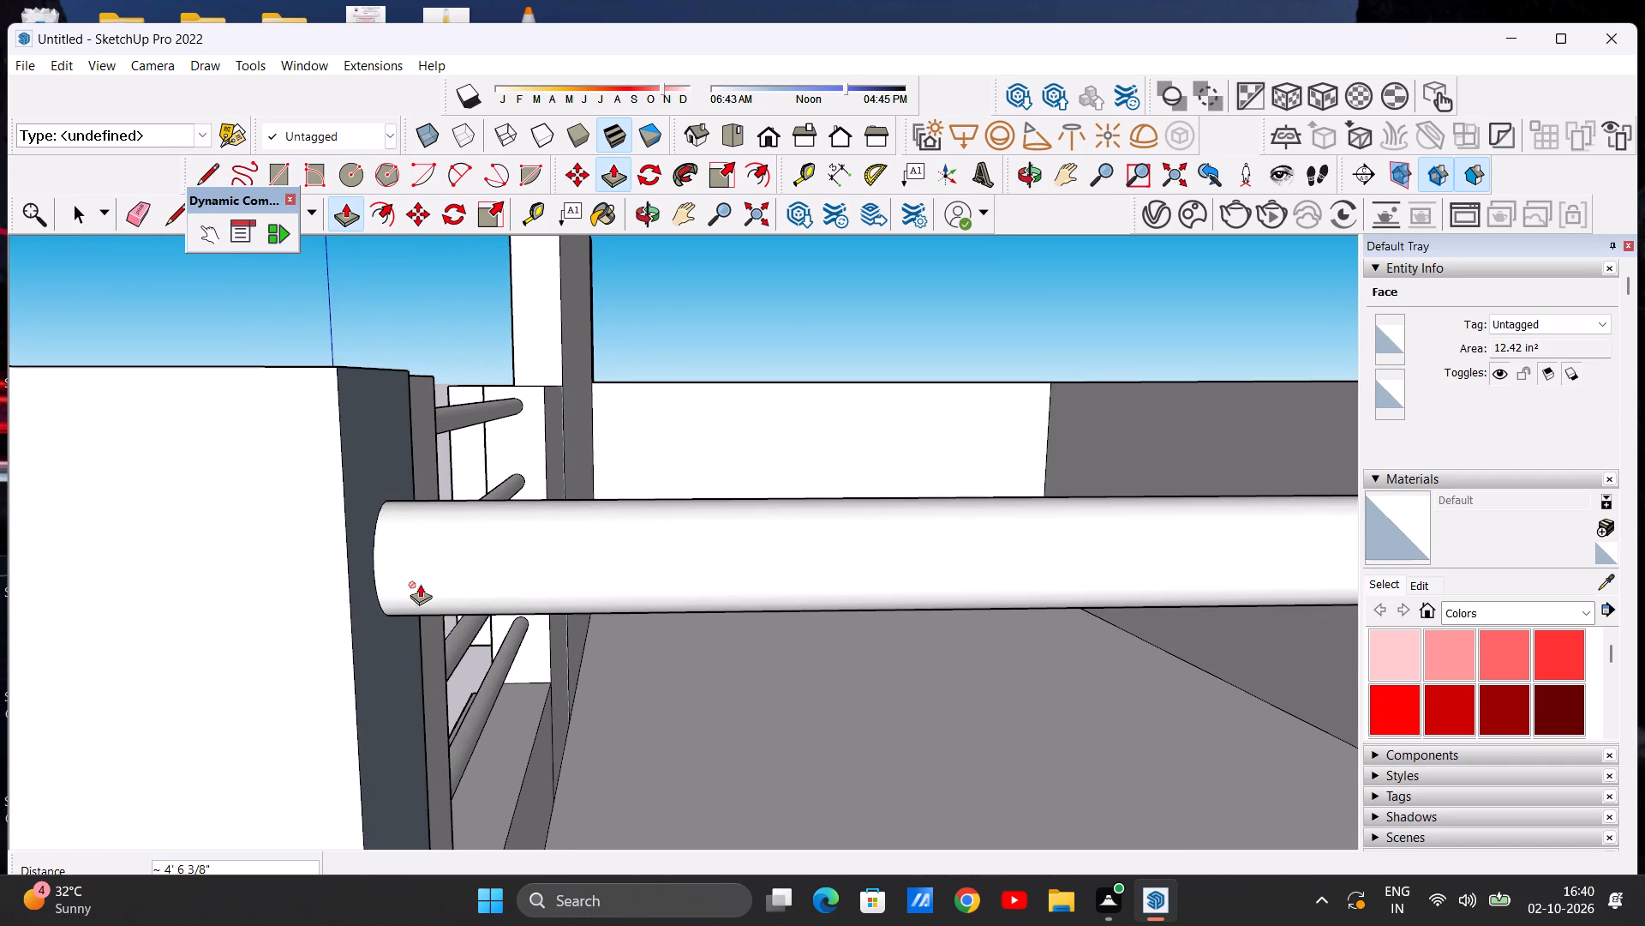
Extrude the second circle from the top about 4' 6 3/8" across the side opening to the front pier's inner face.
scroll(421, 590, "down", 18)
middle_click_drag(415, 605, 600, 592)
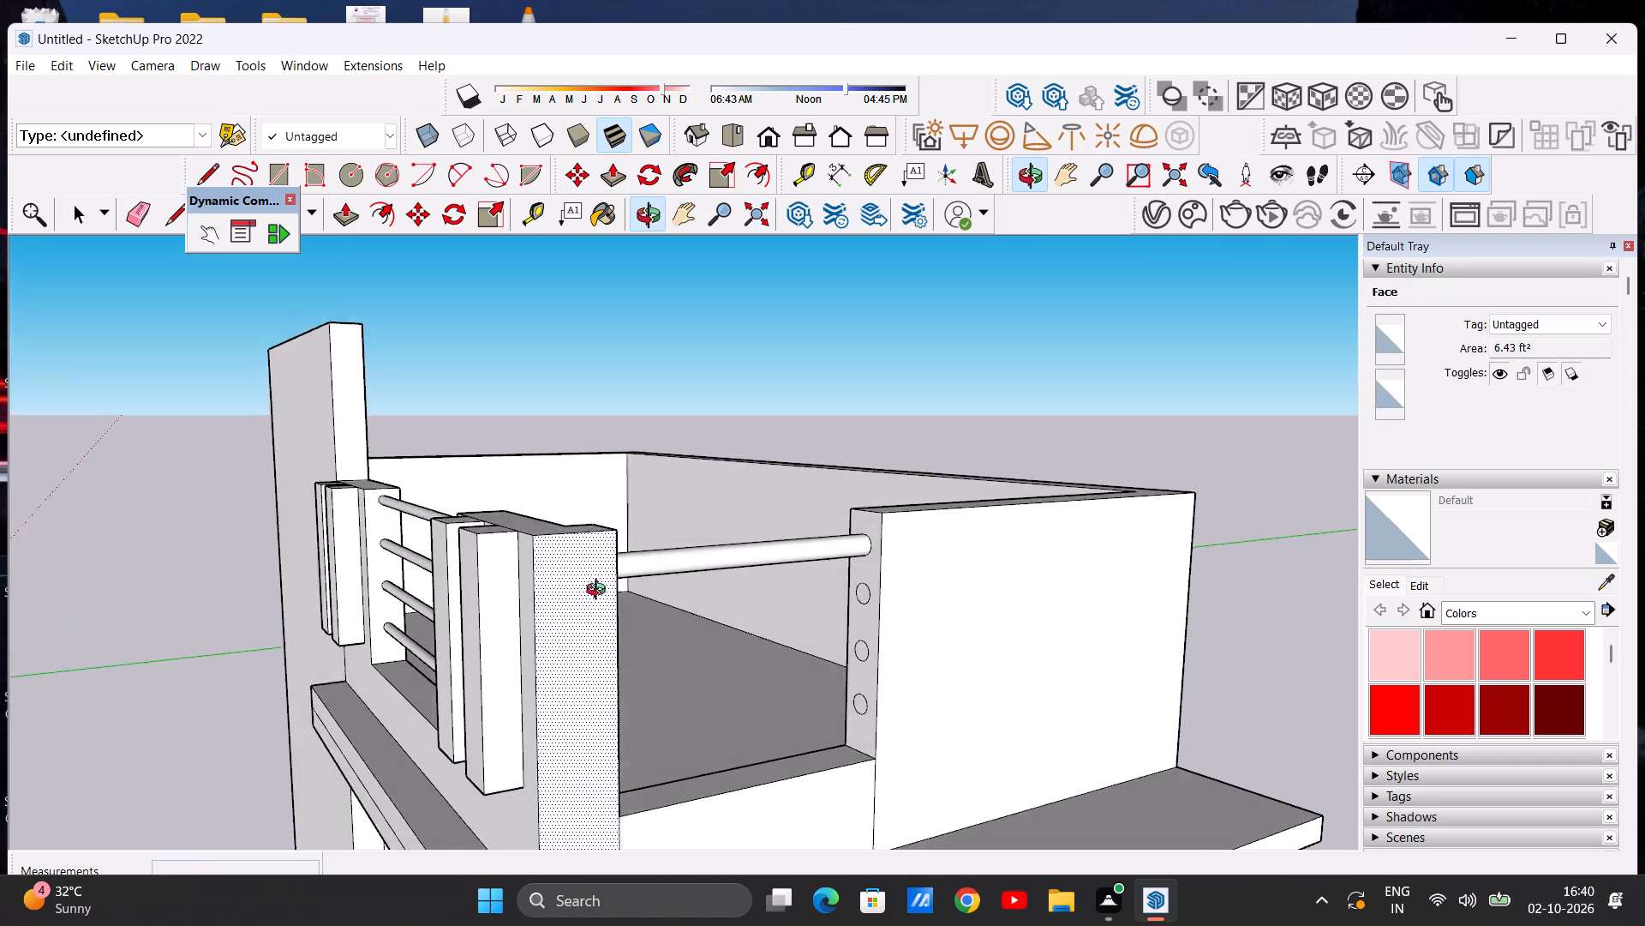
middle_click_drag(600, 592, 596, 581)
scroll(857, 565, "up", 12)
left_click(860, 611)
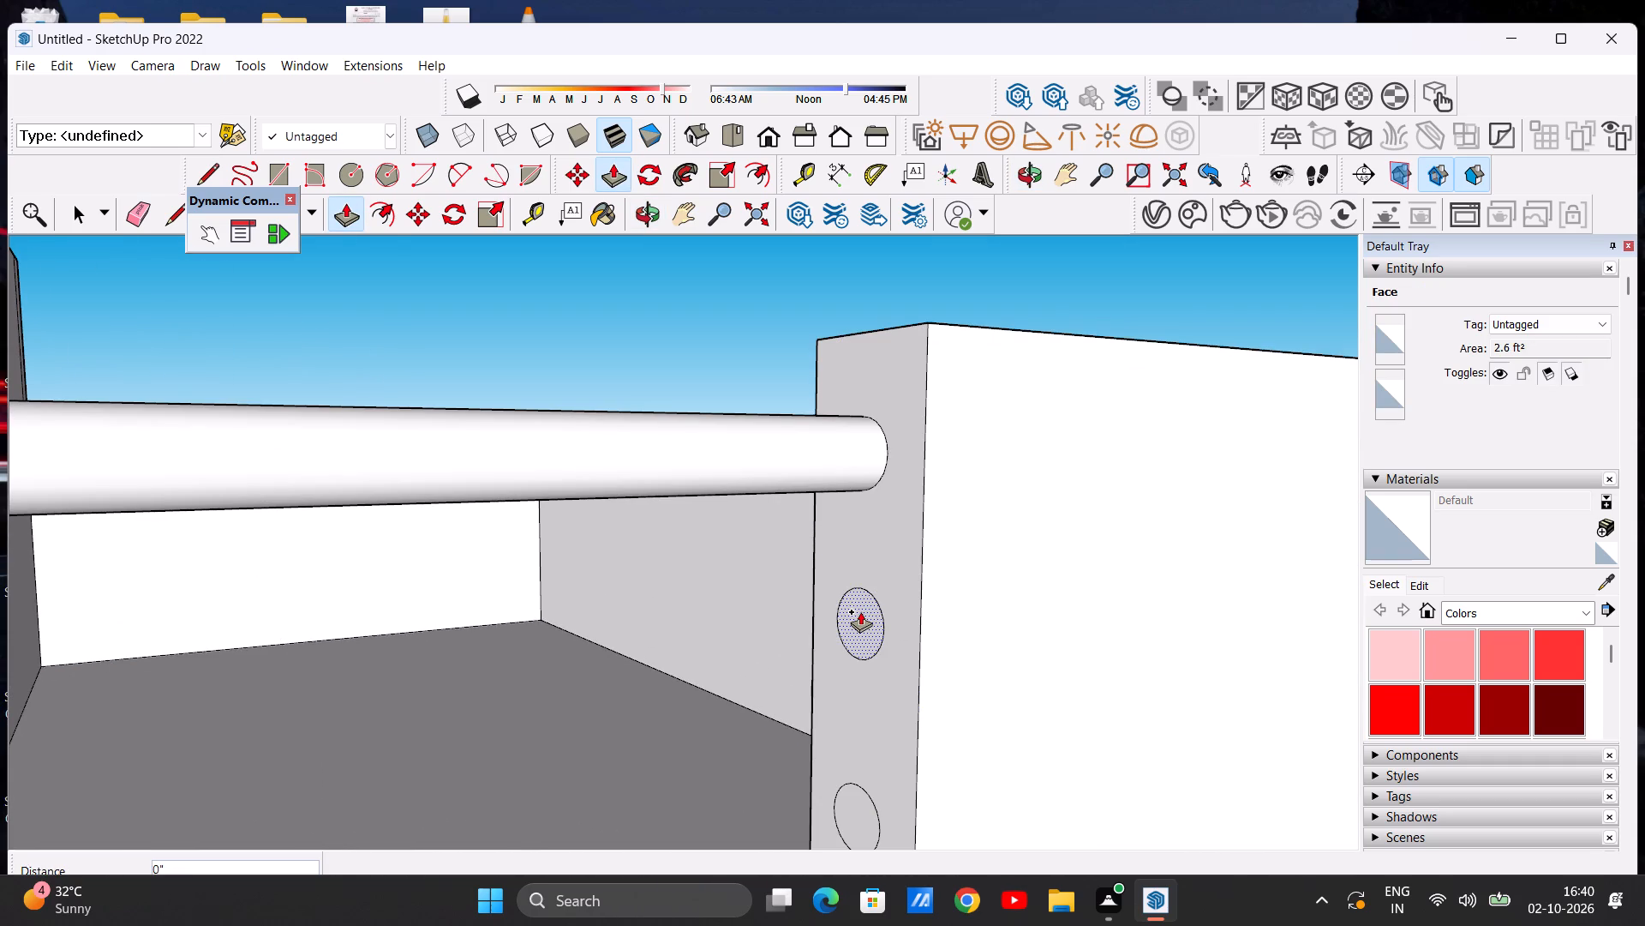
scroll(724, 631, "down", 16)
middle_click_drag(667, 626, 468, 631)
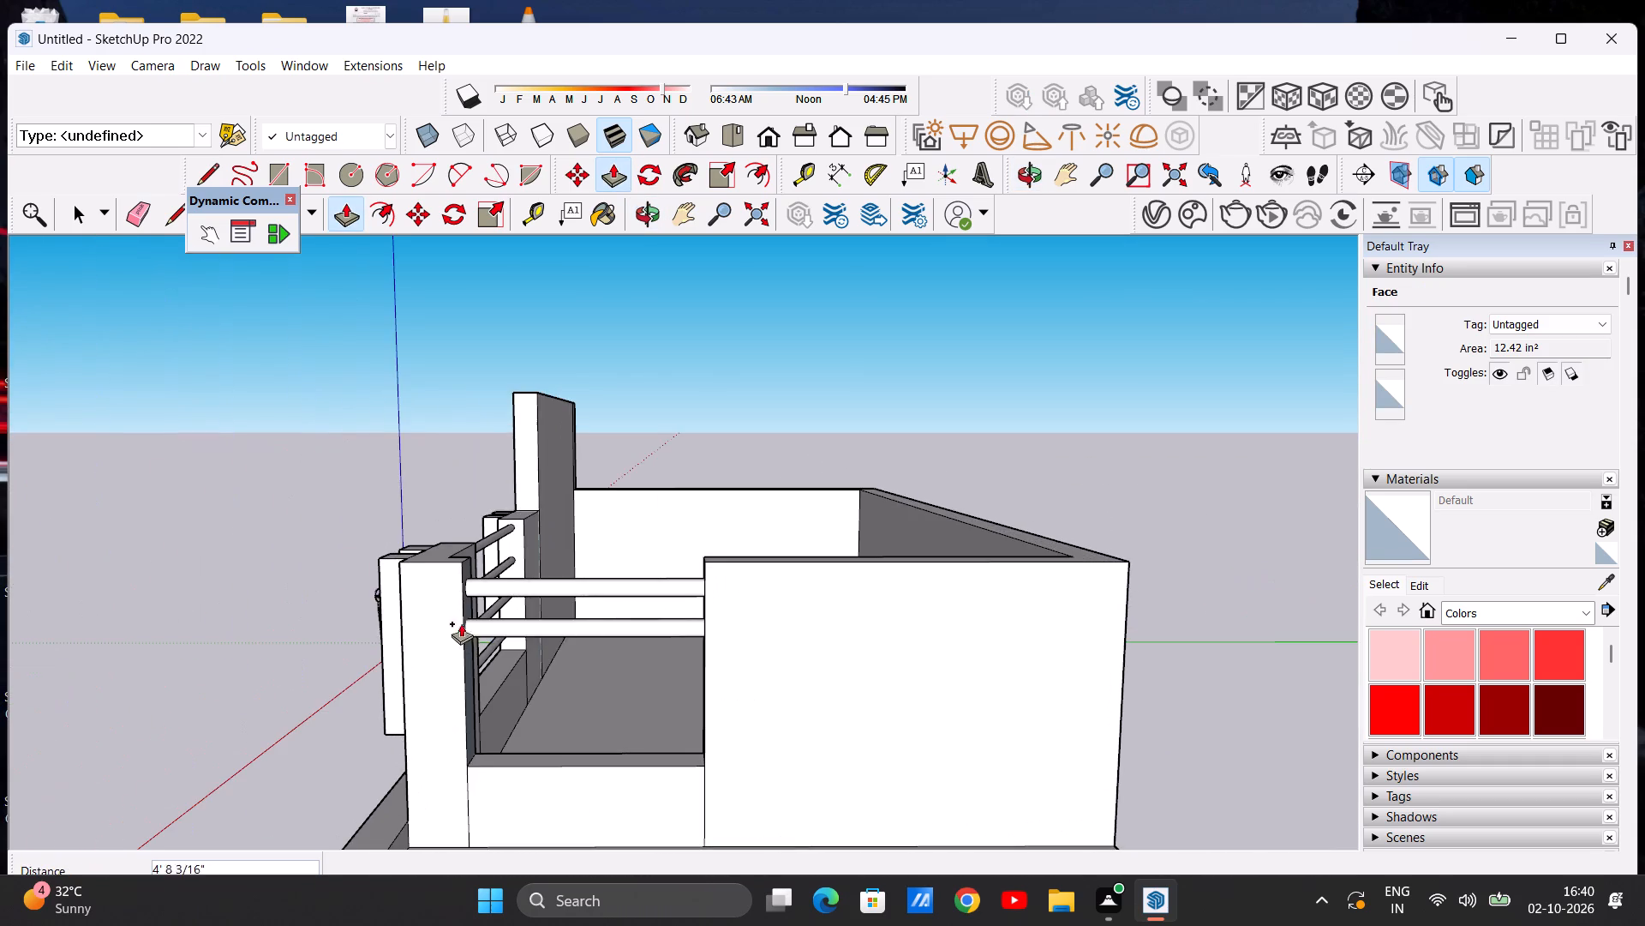
scroll(483, 620, "up", 10)
left_click(454, 600)
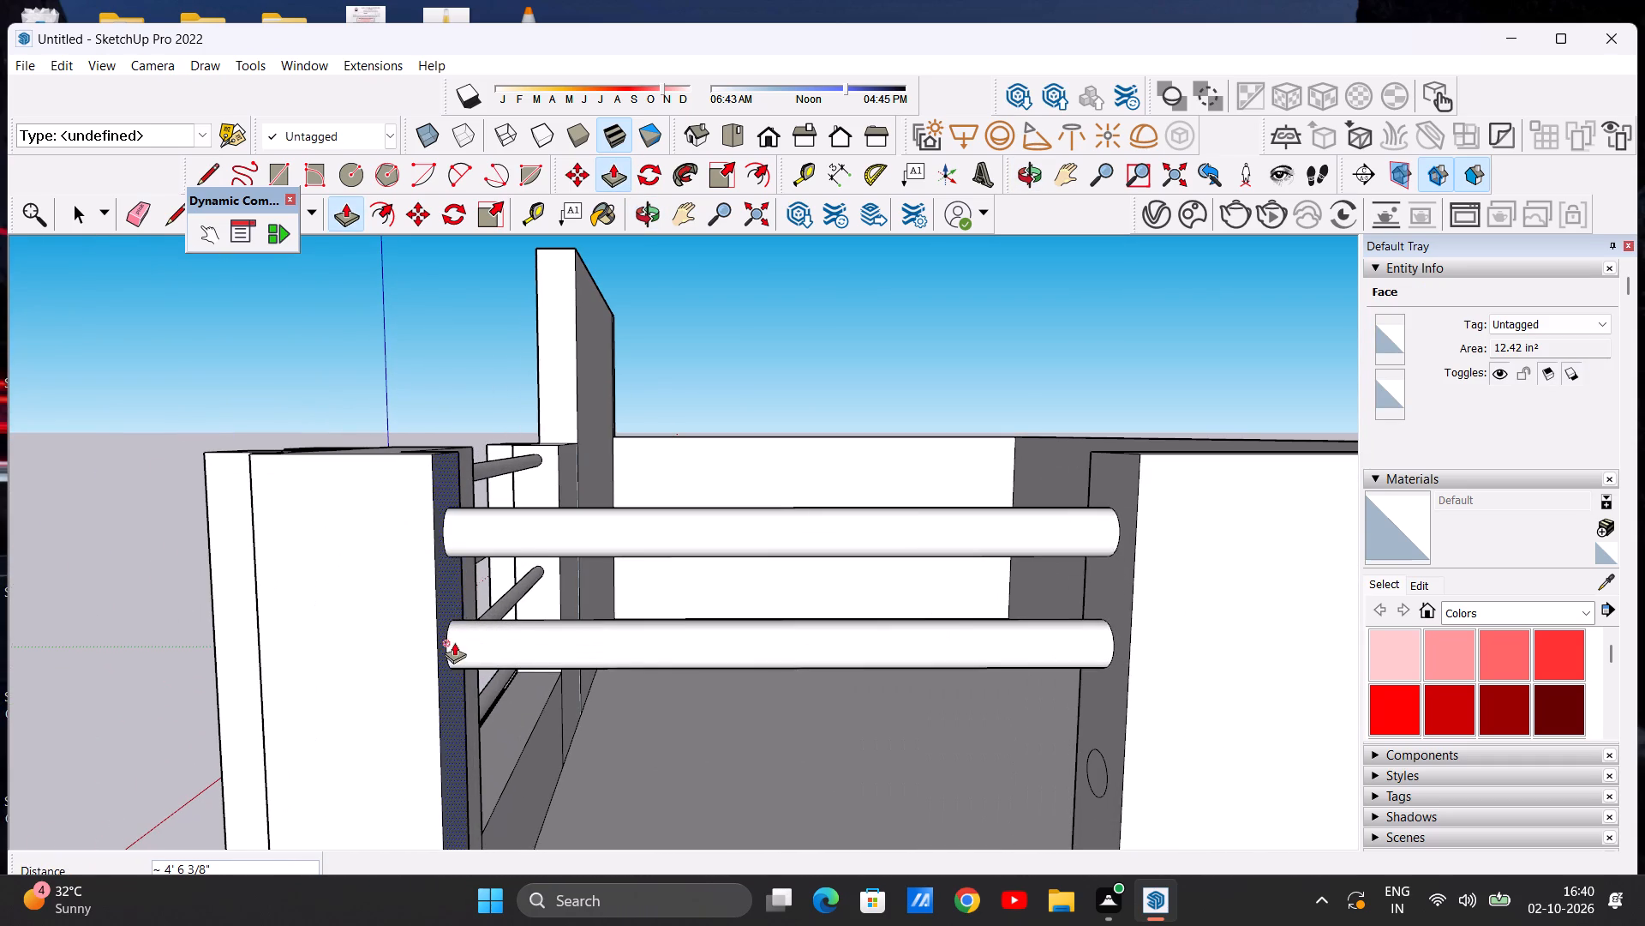
Extrude the third circle about 4' 6 3/8" across the side opening to the front pier's inner face.
scroll(470, 658, "down", 10)
middle_click_drag(468, 694, 658, 677)
scroll(849, 688, "up", 11)
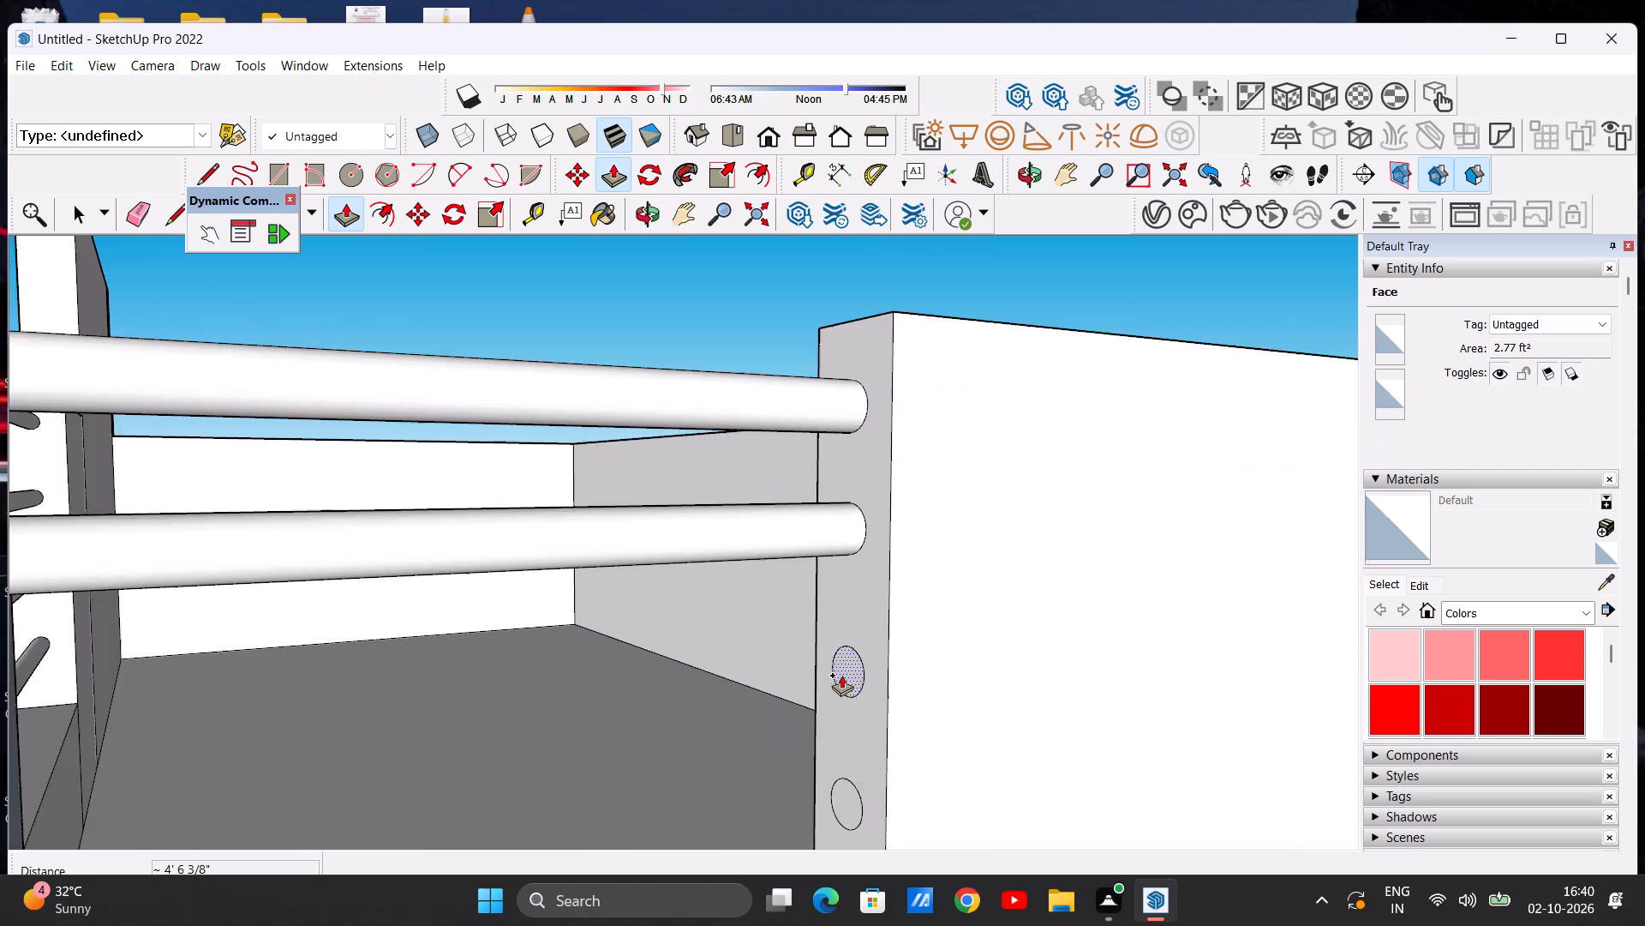
left_click(845, 670)
scroll(670, 680, "down", 11)
middle_click_drag(630, 675, 481, 677)
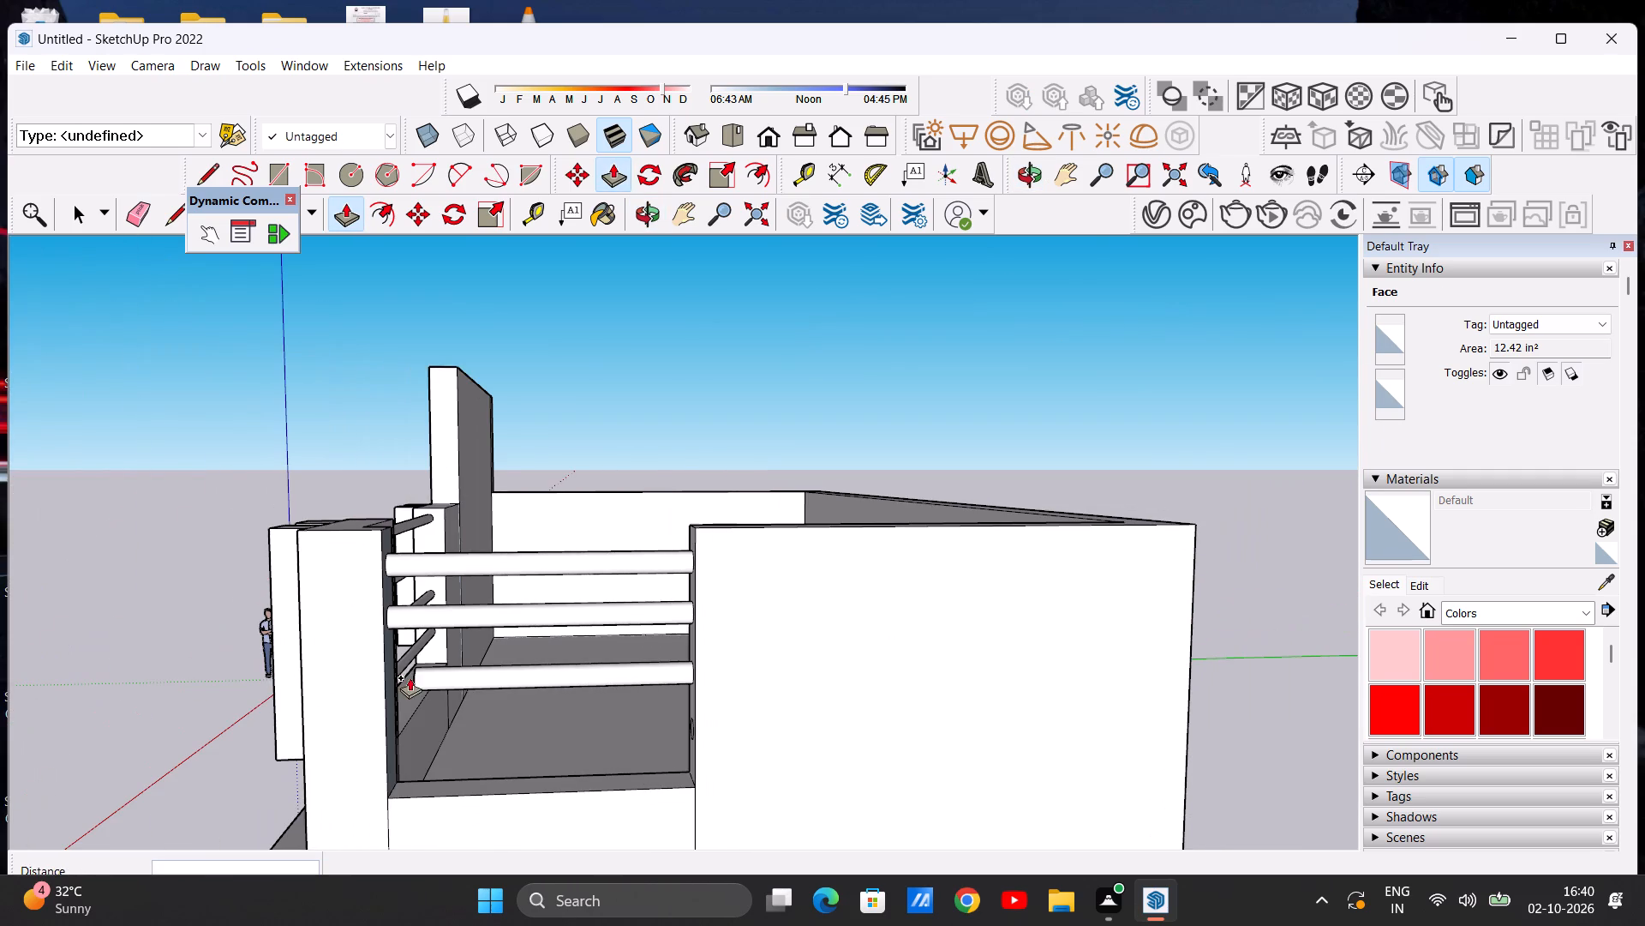
scroll(391, 675, "up", 10)
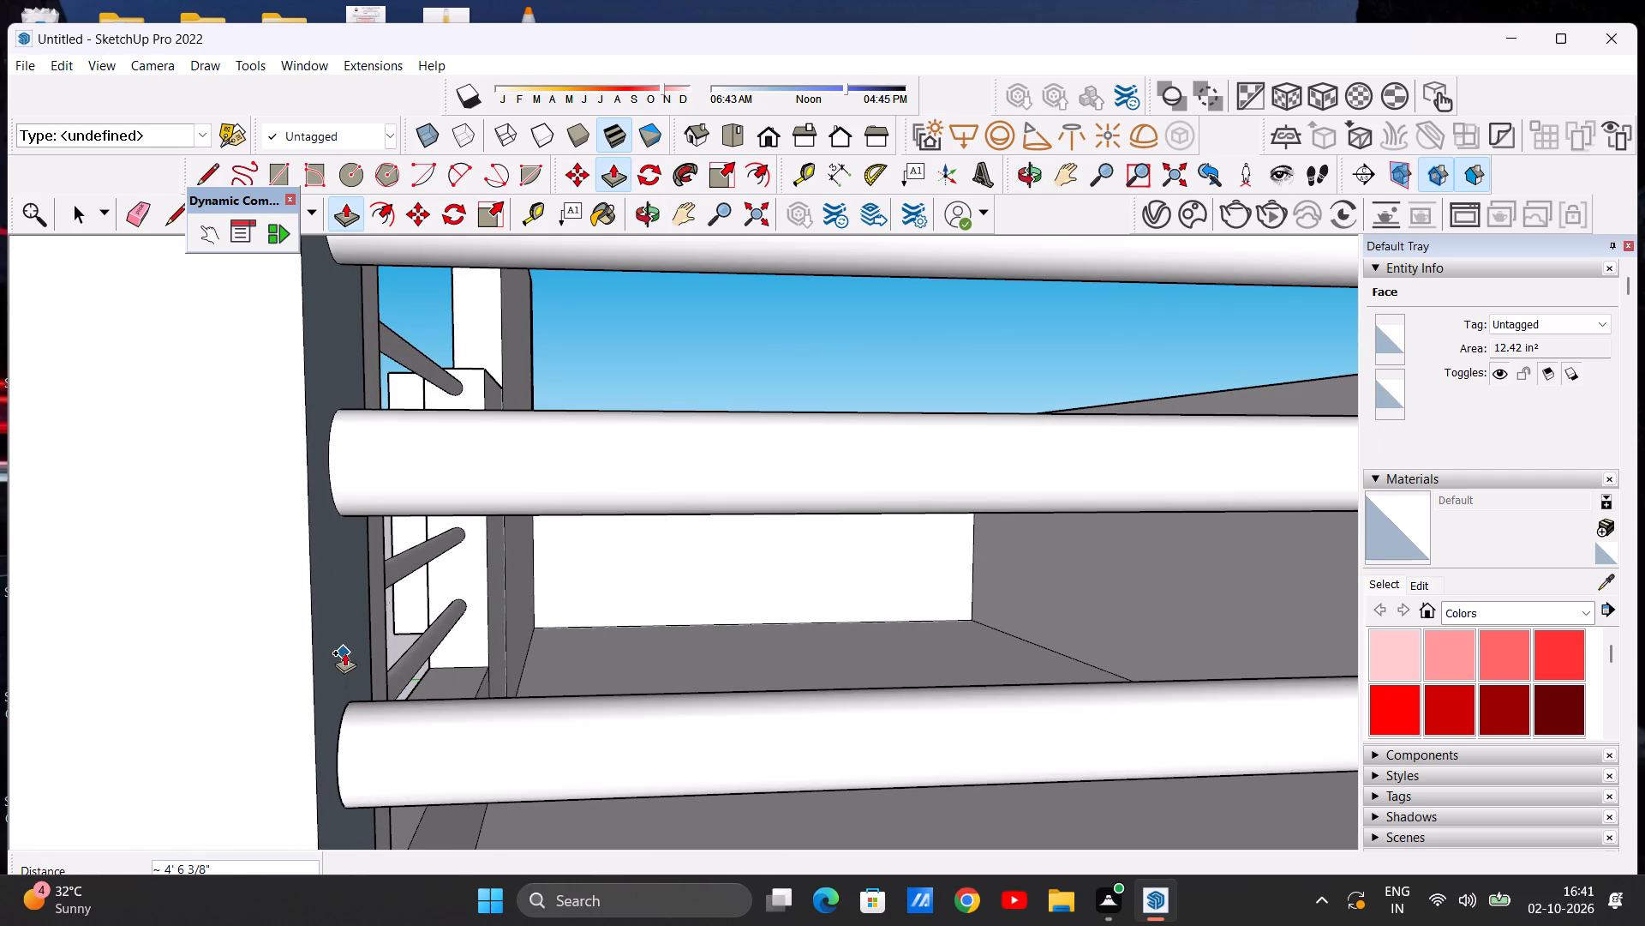
left_click(344, 652)
Extrude the bottom circle about 4' 6 3/8" to the front pier's inner face as the lowest side rail.
scroll(374, 655, "down", 12)
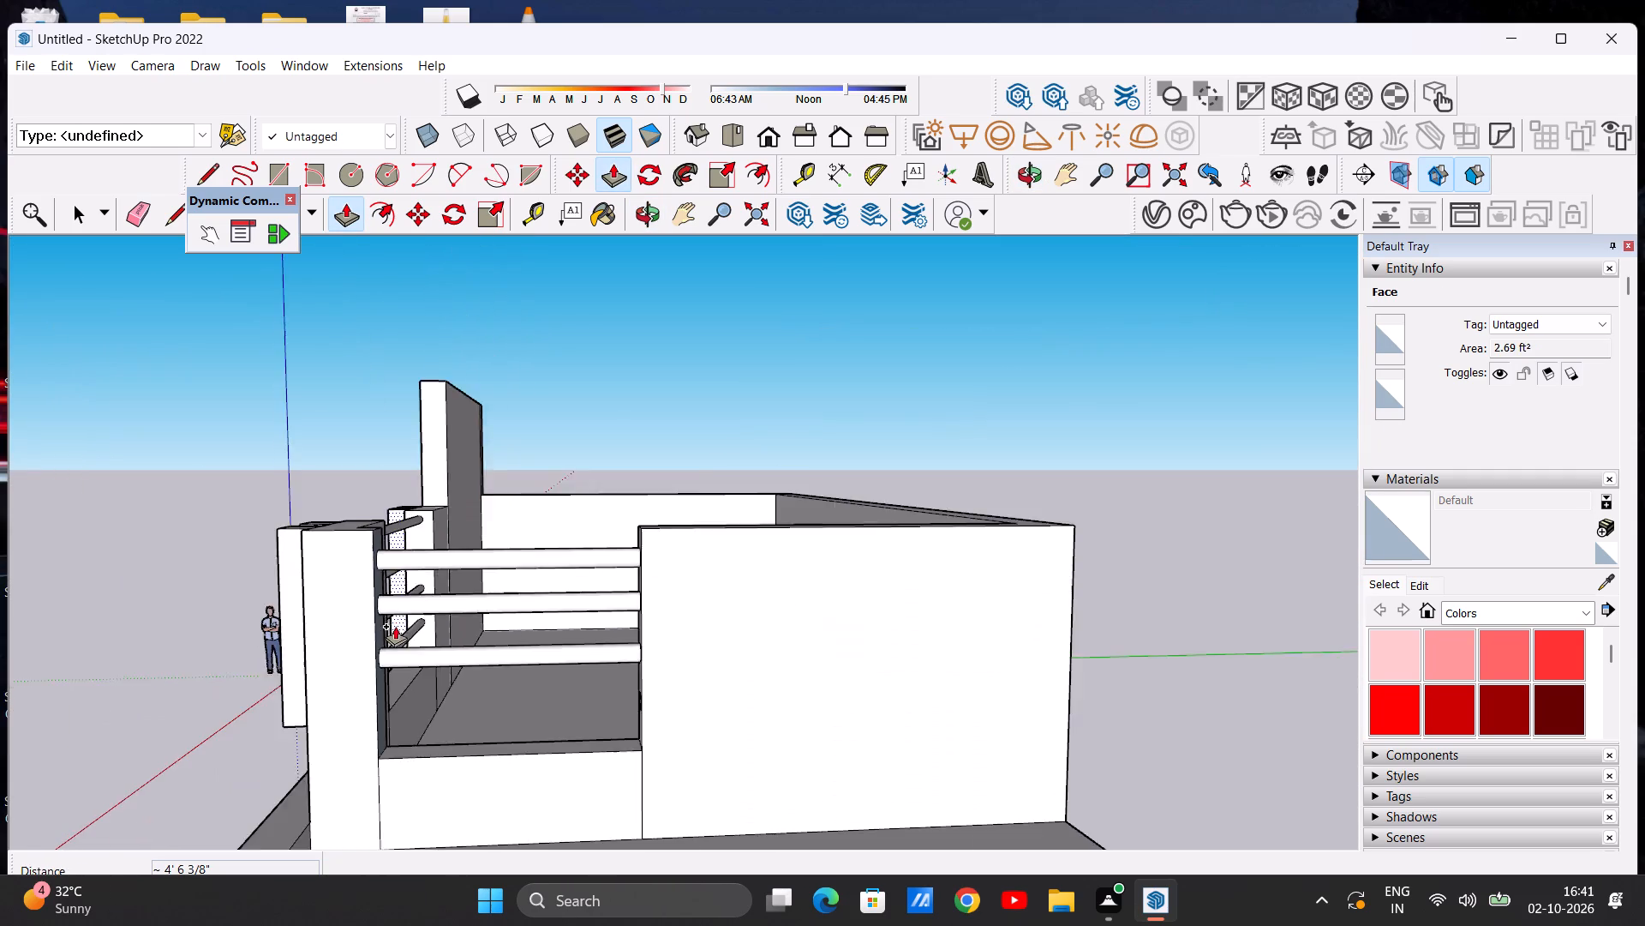
middle_click_drag(386, 684, 674, 687)
scroll(721, 698, "up", 13)
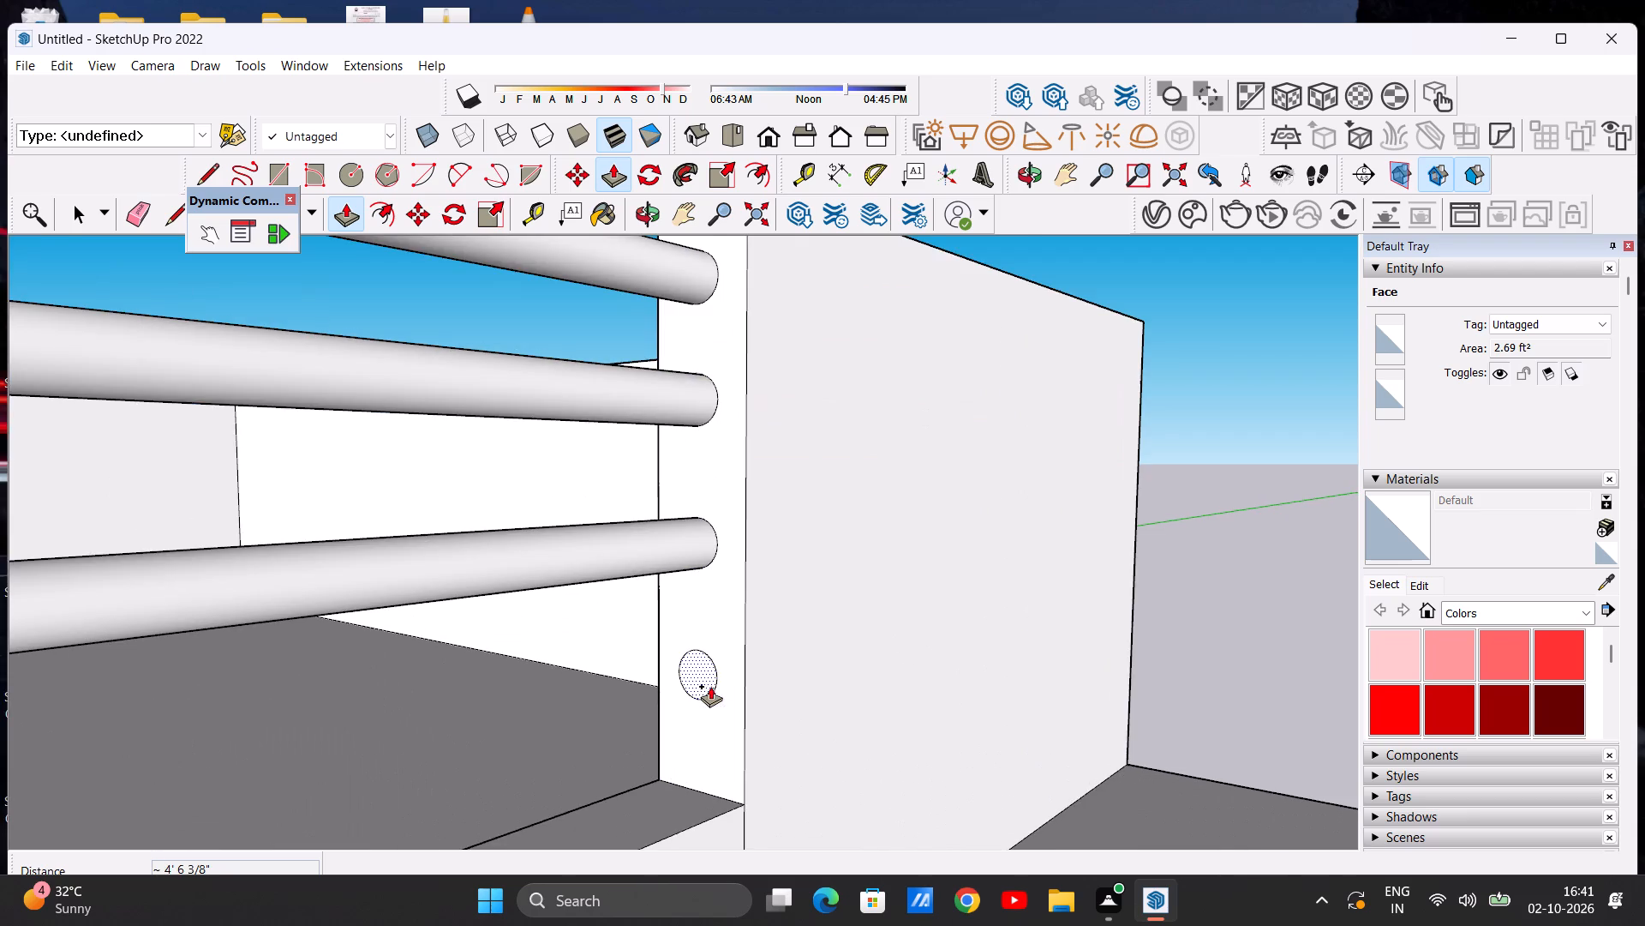
left_click(697, 668)
scroll(550, 701, "down", 14)
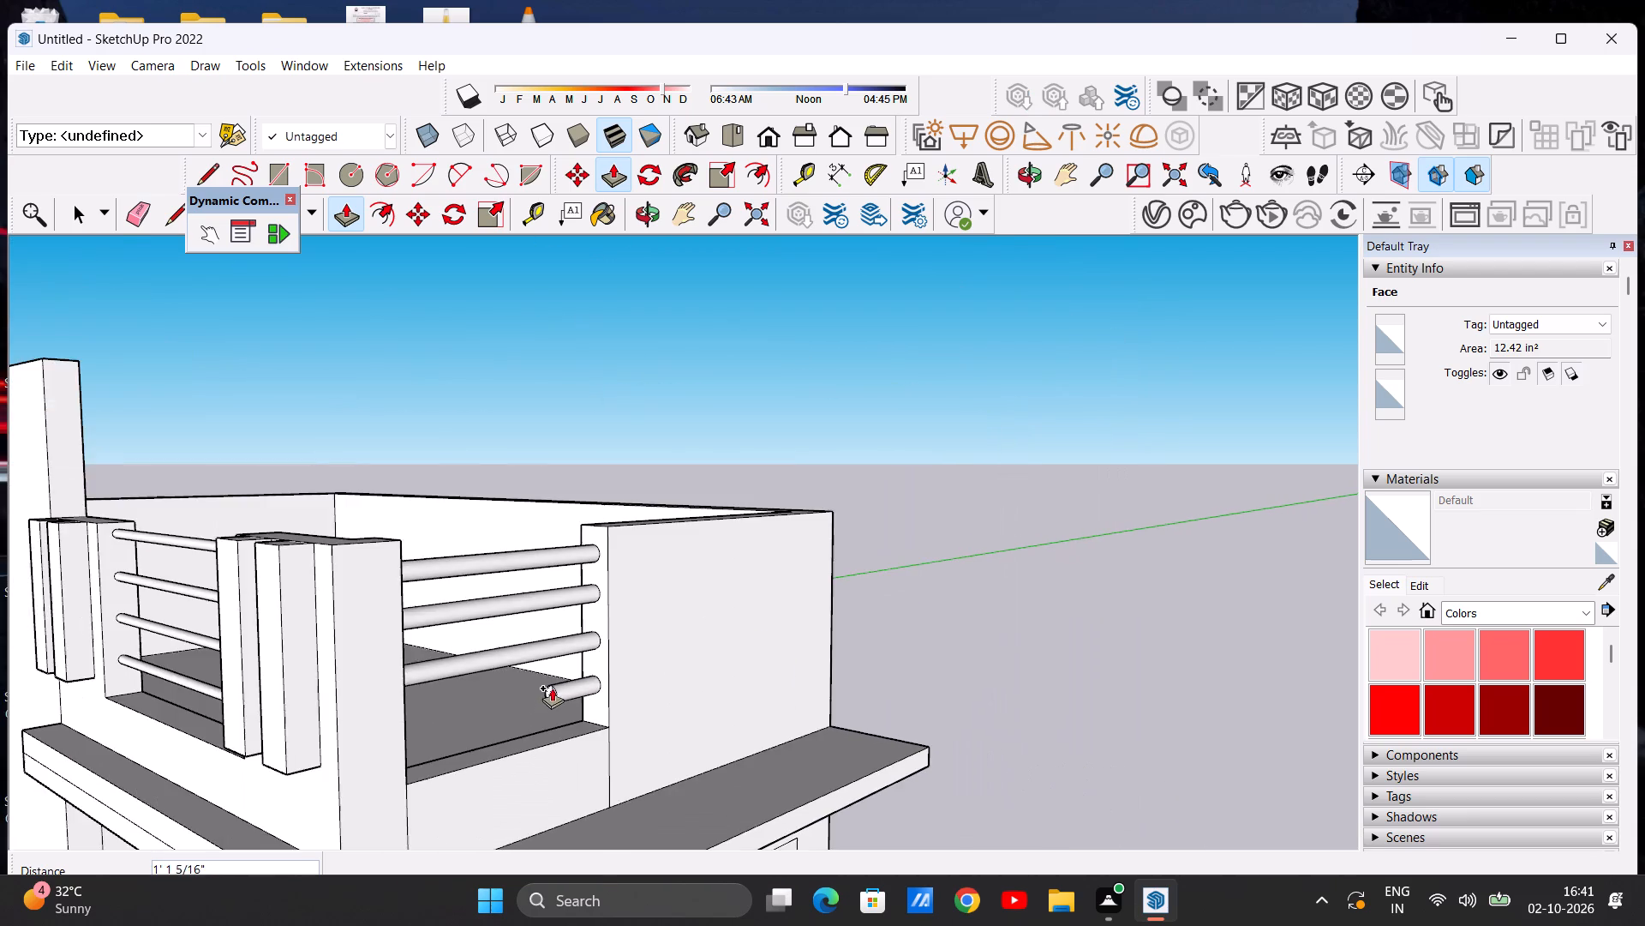
middle_click_drag(487, 700, 276, 689)
scroll(435, 667, "up", 4)
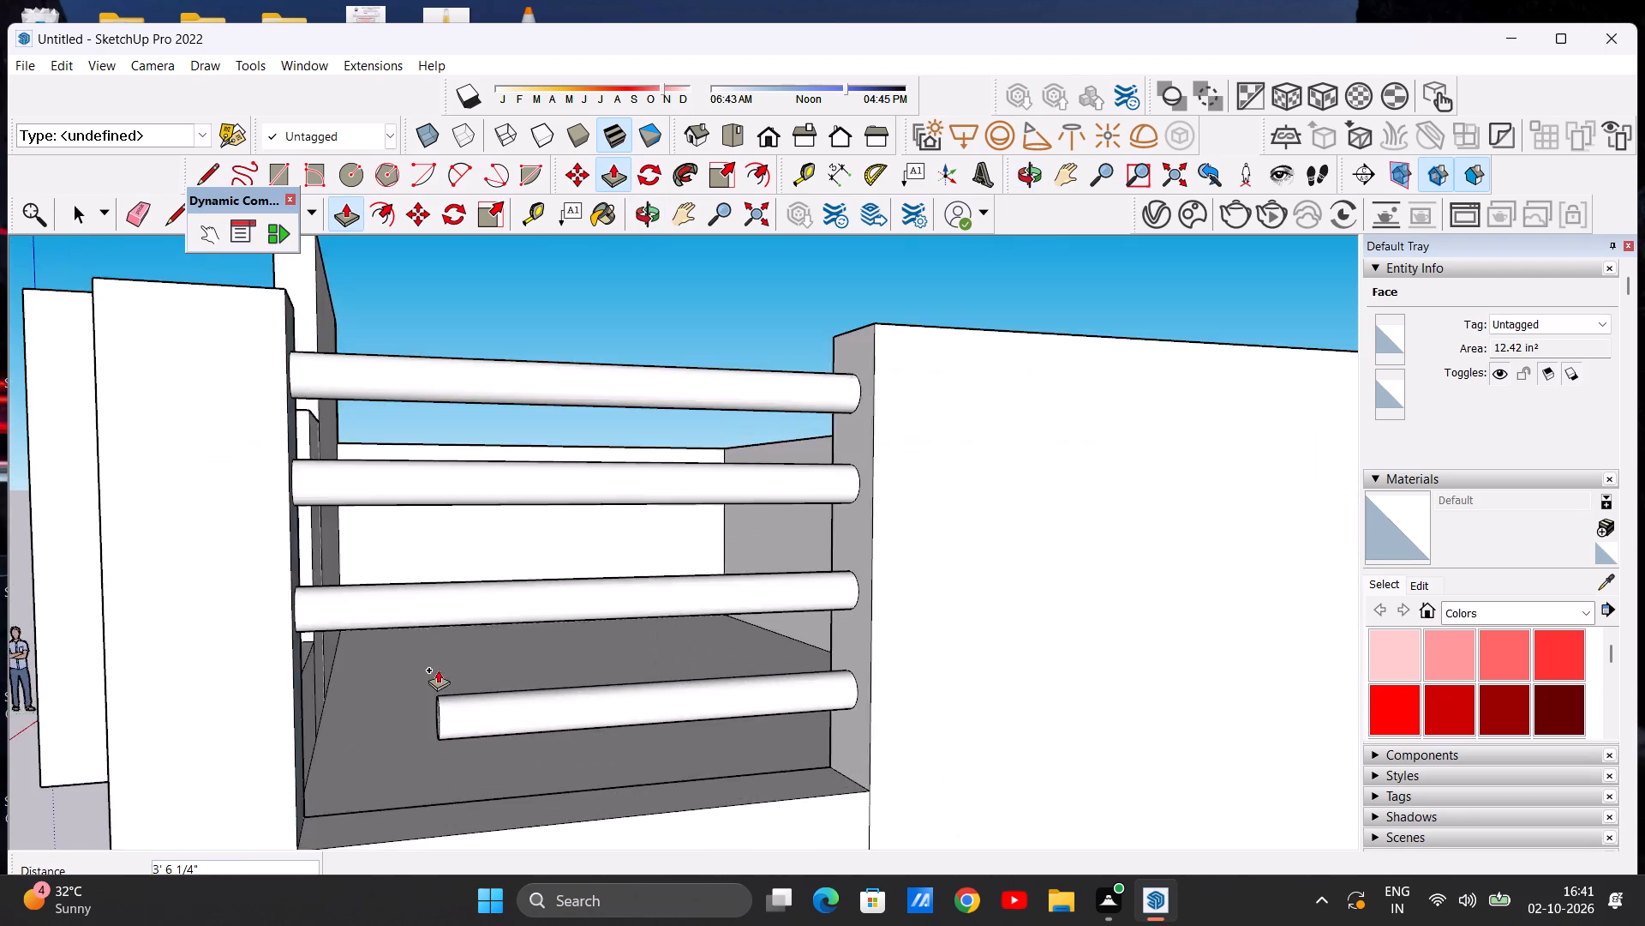
middle_click_drag(438, 670, 267, 670)
scroll(330, 670, "up", 1)
left_click(148, 649)
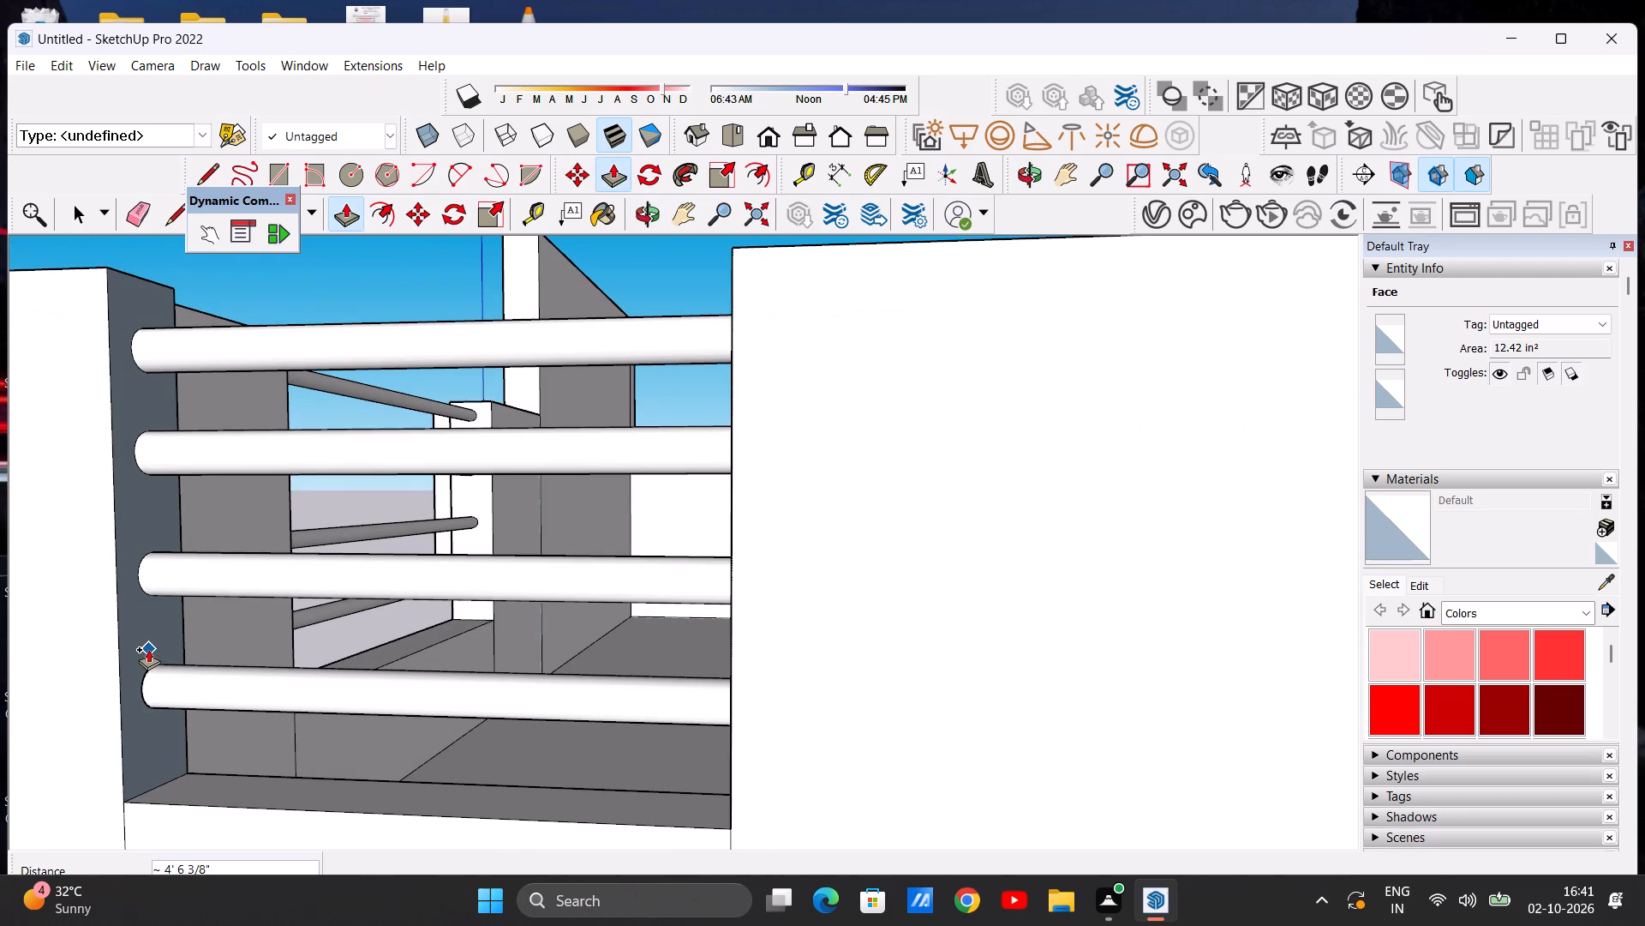
key("space")
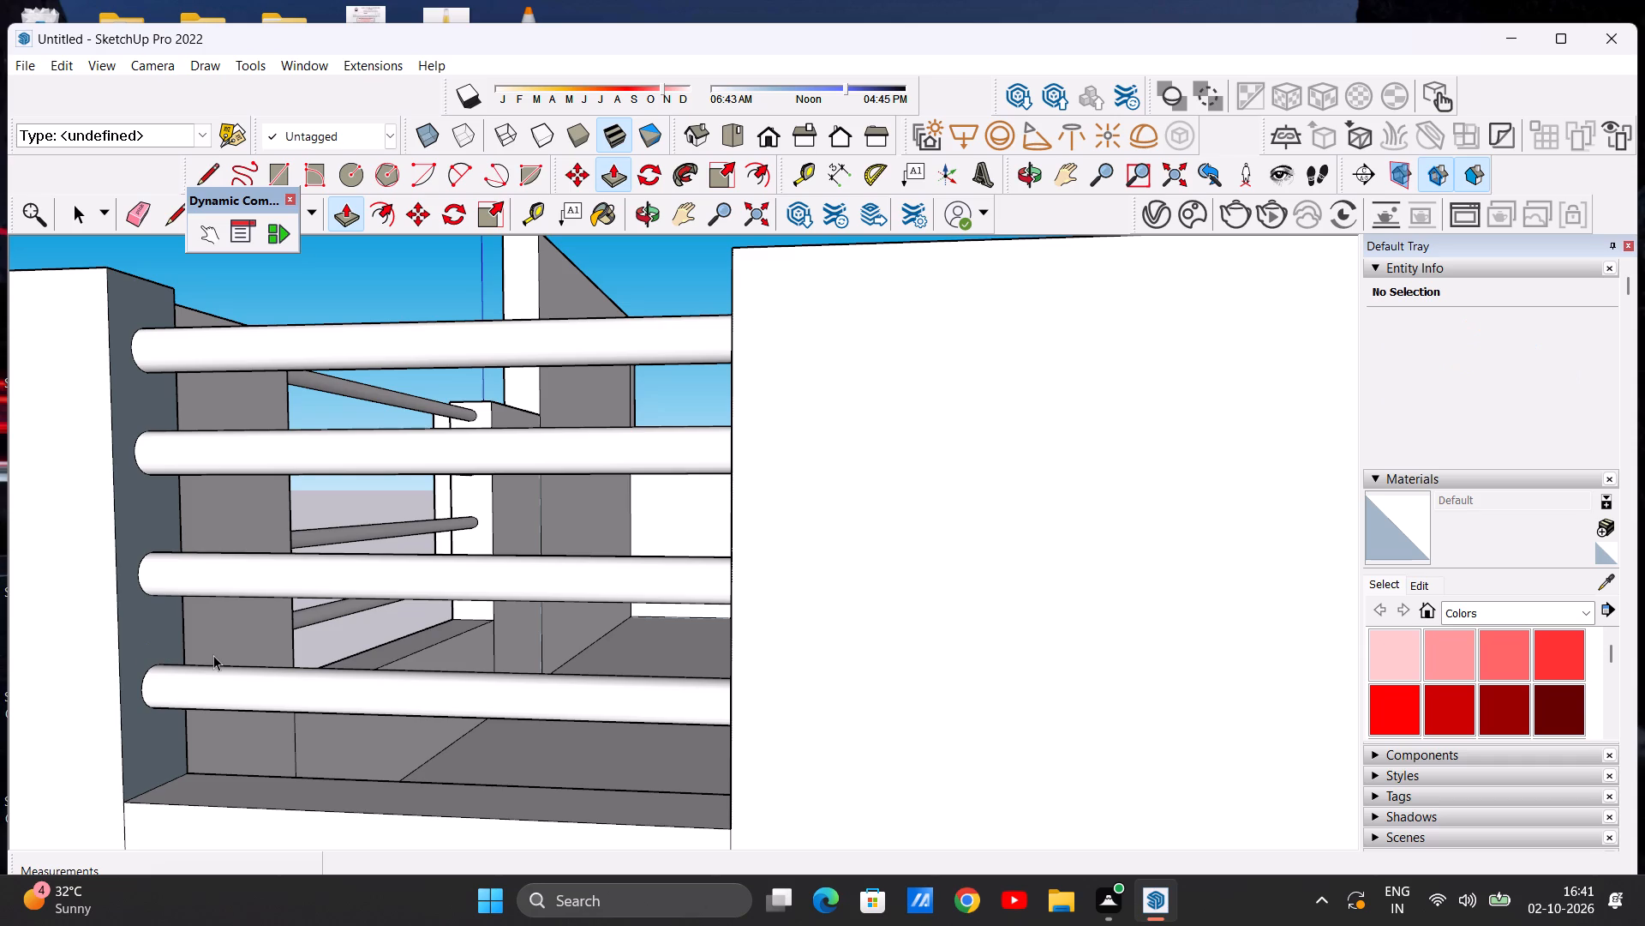
key("space")
Examine the whole house from the side, front and above, checking both railed openings, the parapet and the slab overhang.
scroll(362, 512, "down", 11)
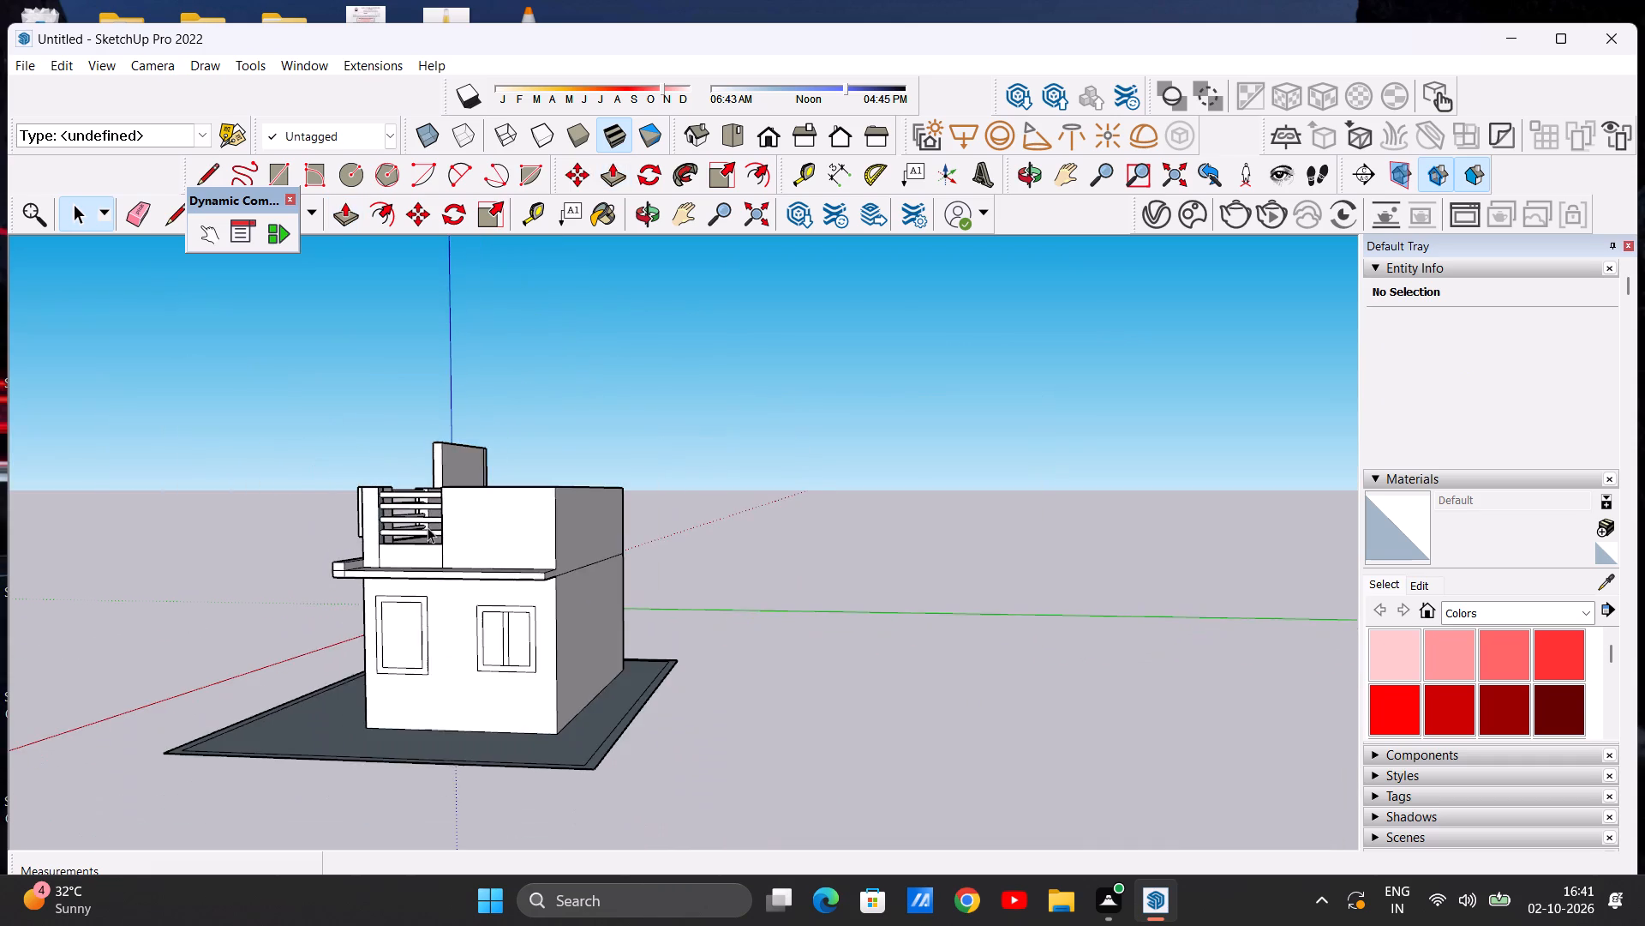
scroll(428, 527, "down", 1)
scroll(386, 502, "up", 3)
middle_click_drag(321, 523, 707, 538)
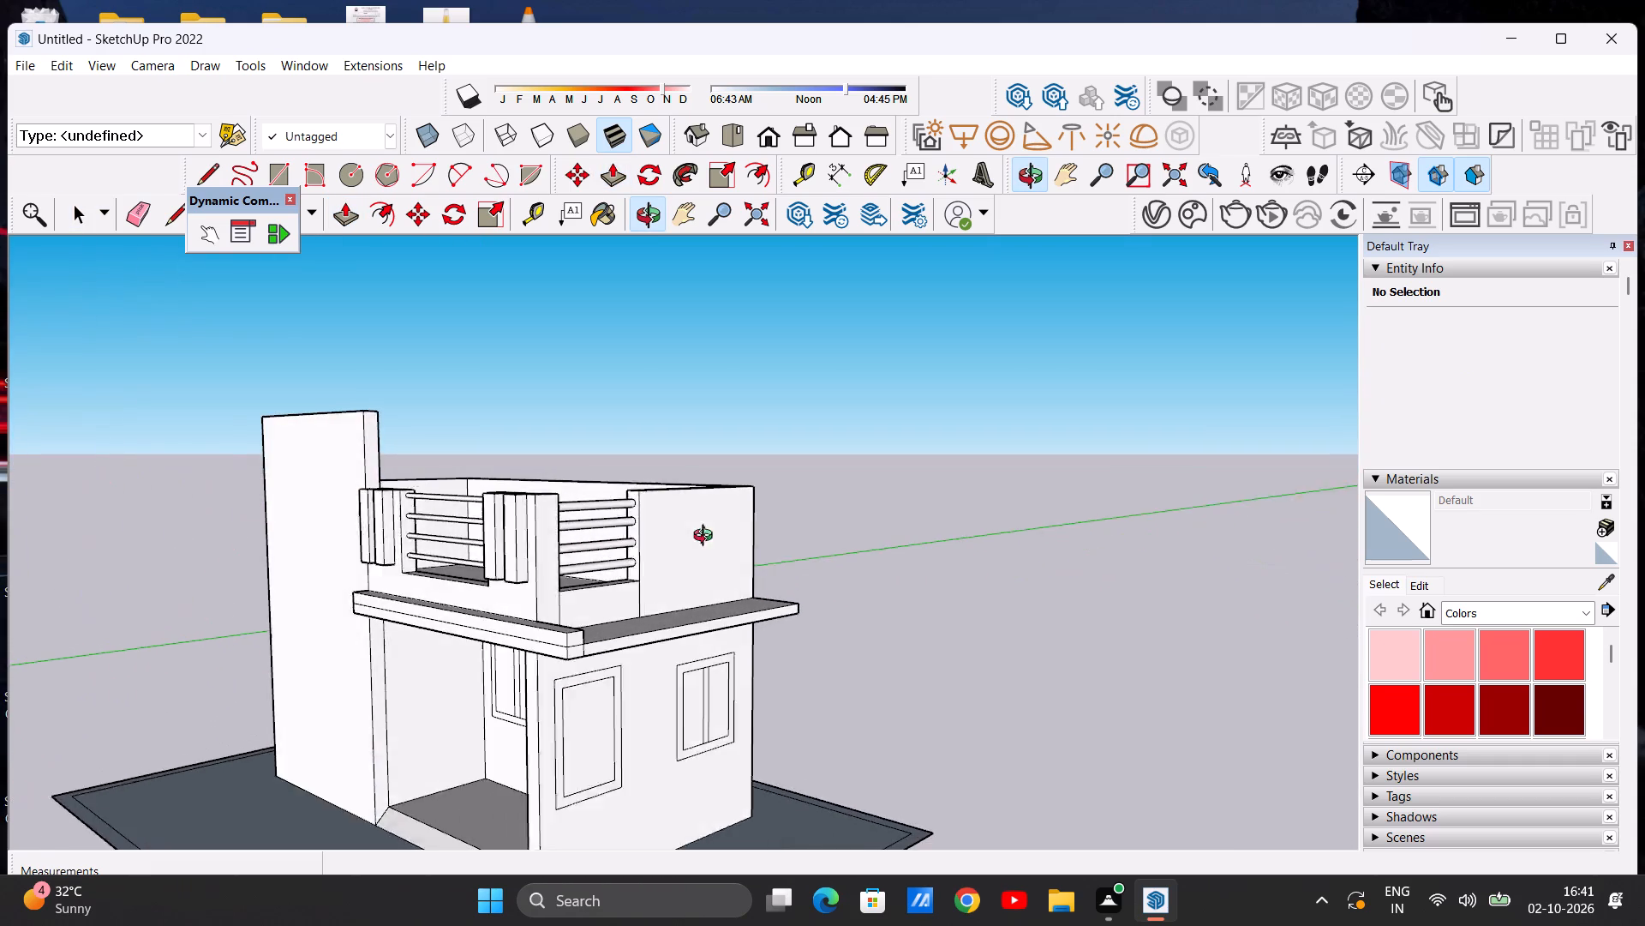
middle_click_drag(707, 538, 741, 538)
middle_click_drag(291, 543, 504, 532)
scroll(468, 592, "down", 8)
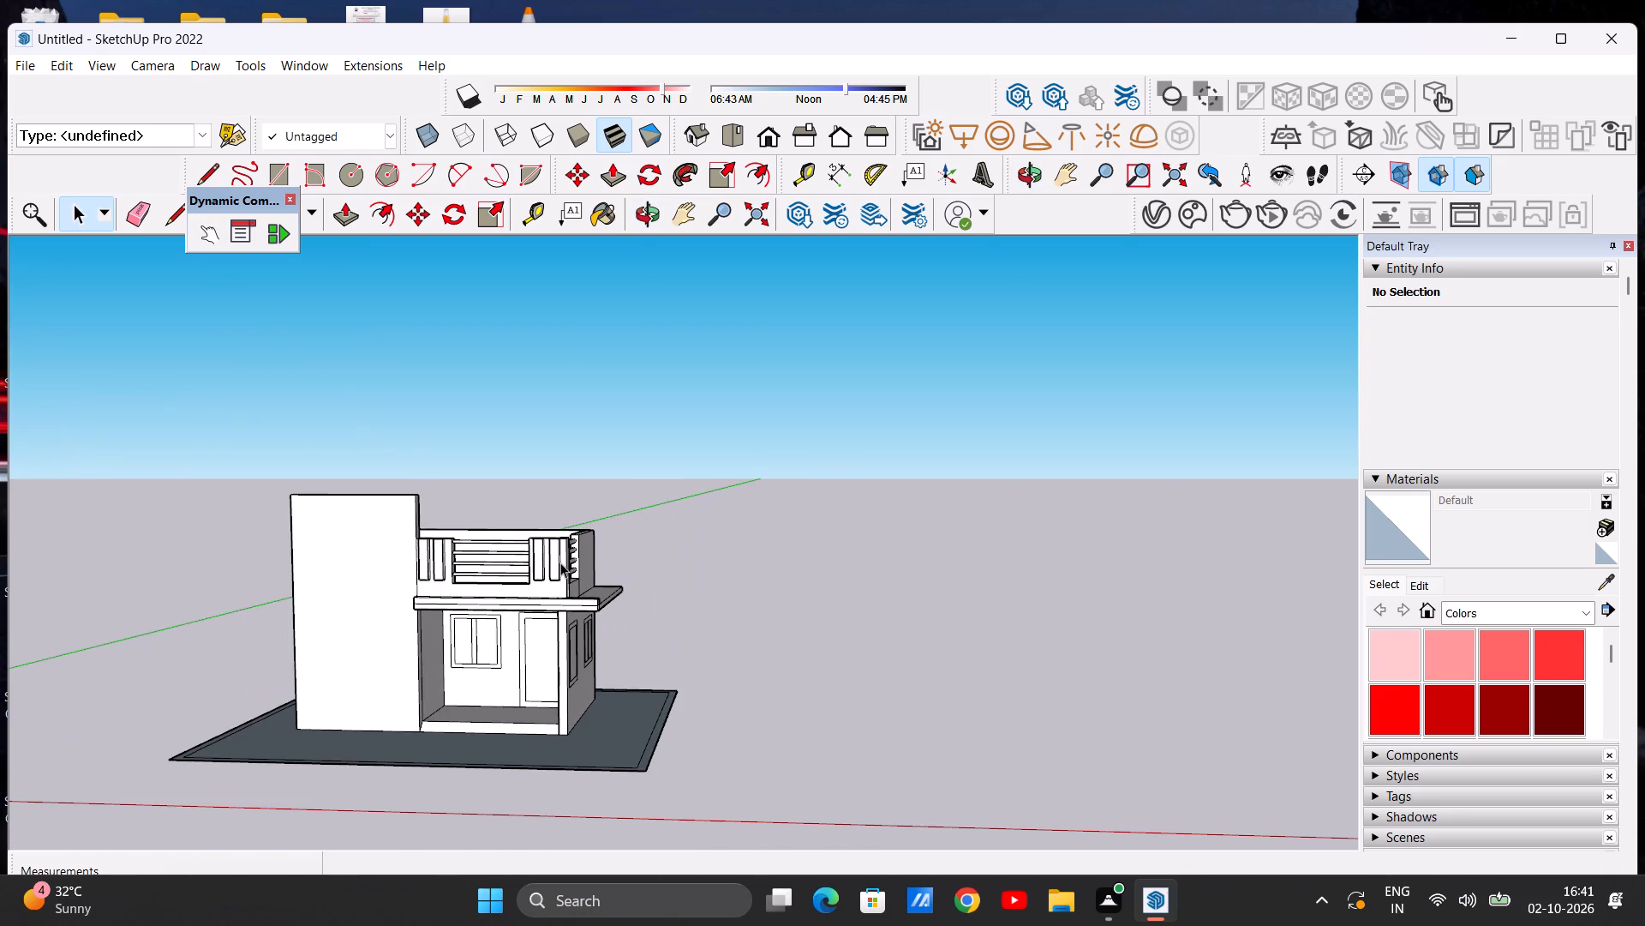
middle_click_drag(582, 568, 204, 562)
middle_click_drag(663, 569, 553, 558)
scroll(645, 565, "up", 7)
scroll(586, 621, "down", 3)
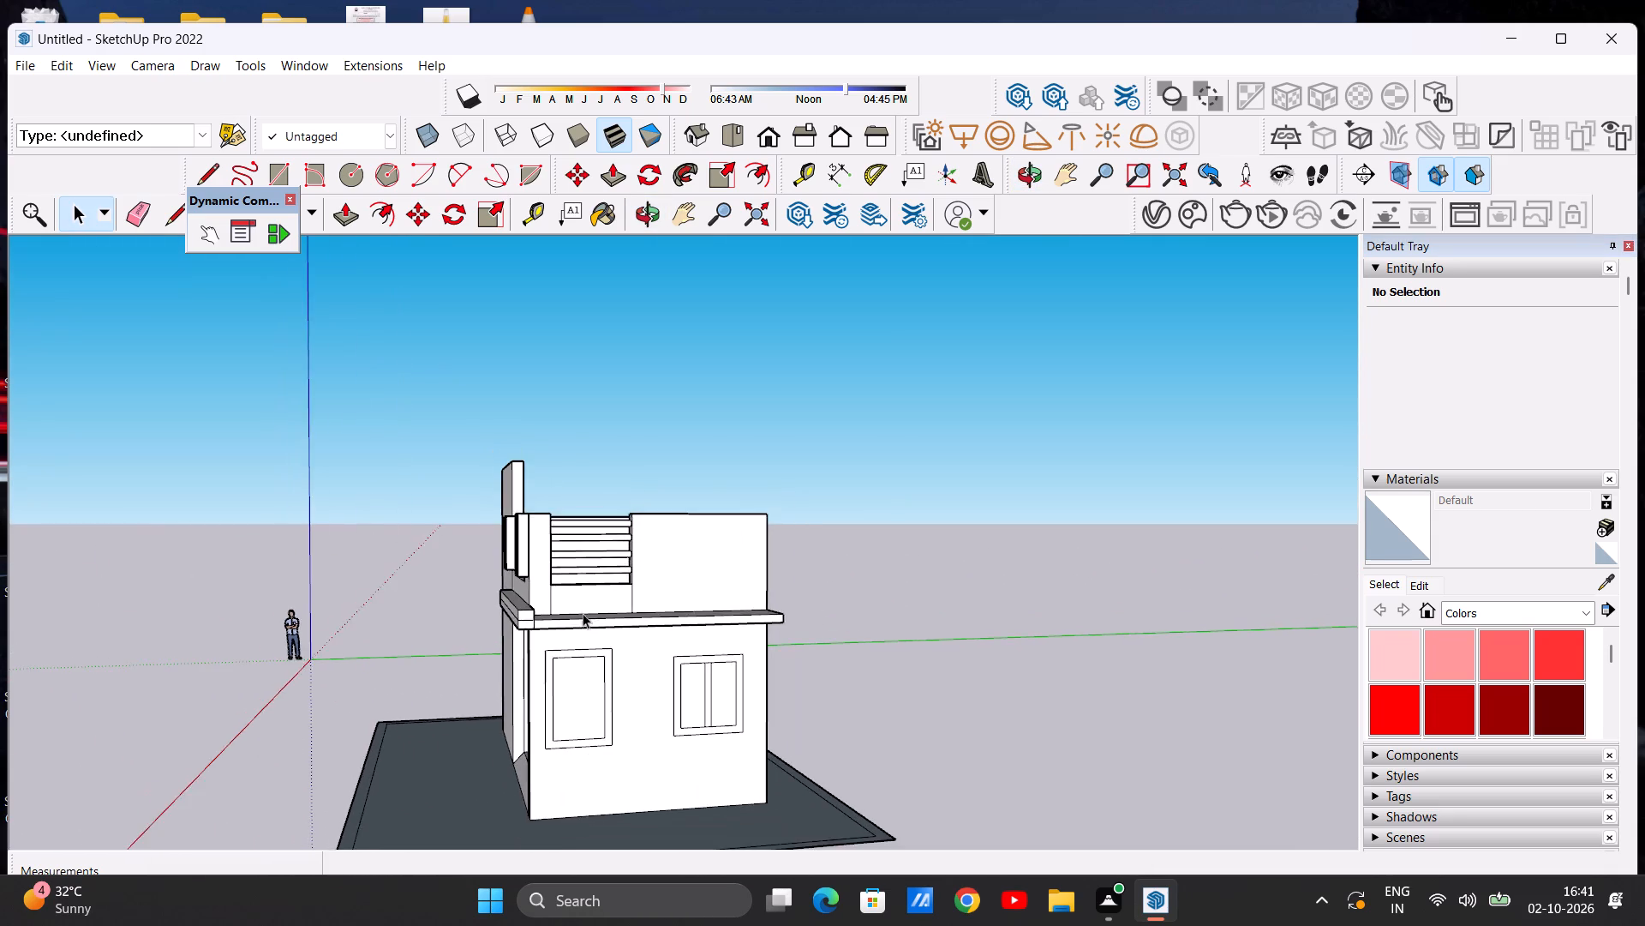
middle_click_drag(634, 612, 509, 687)
scroll(519, 620, "up", 8)
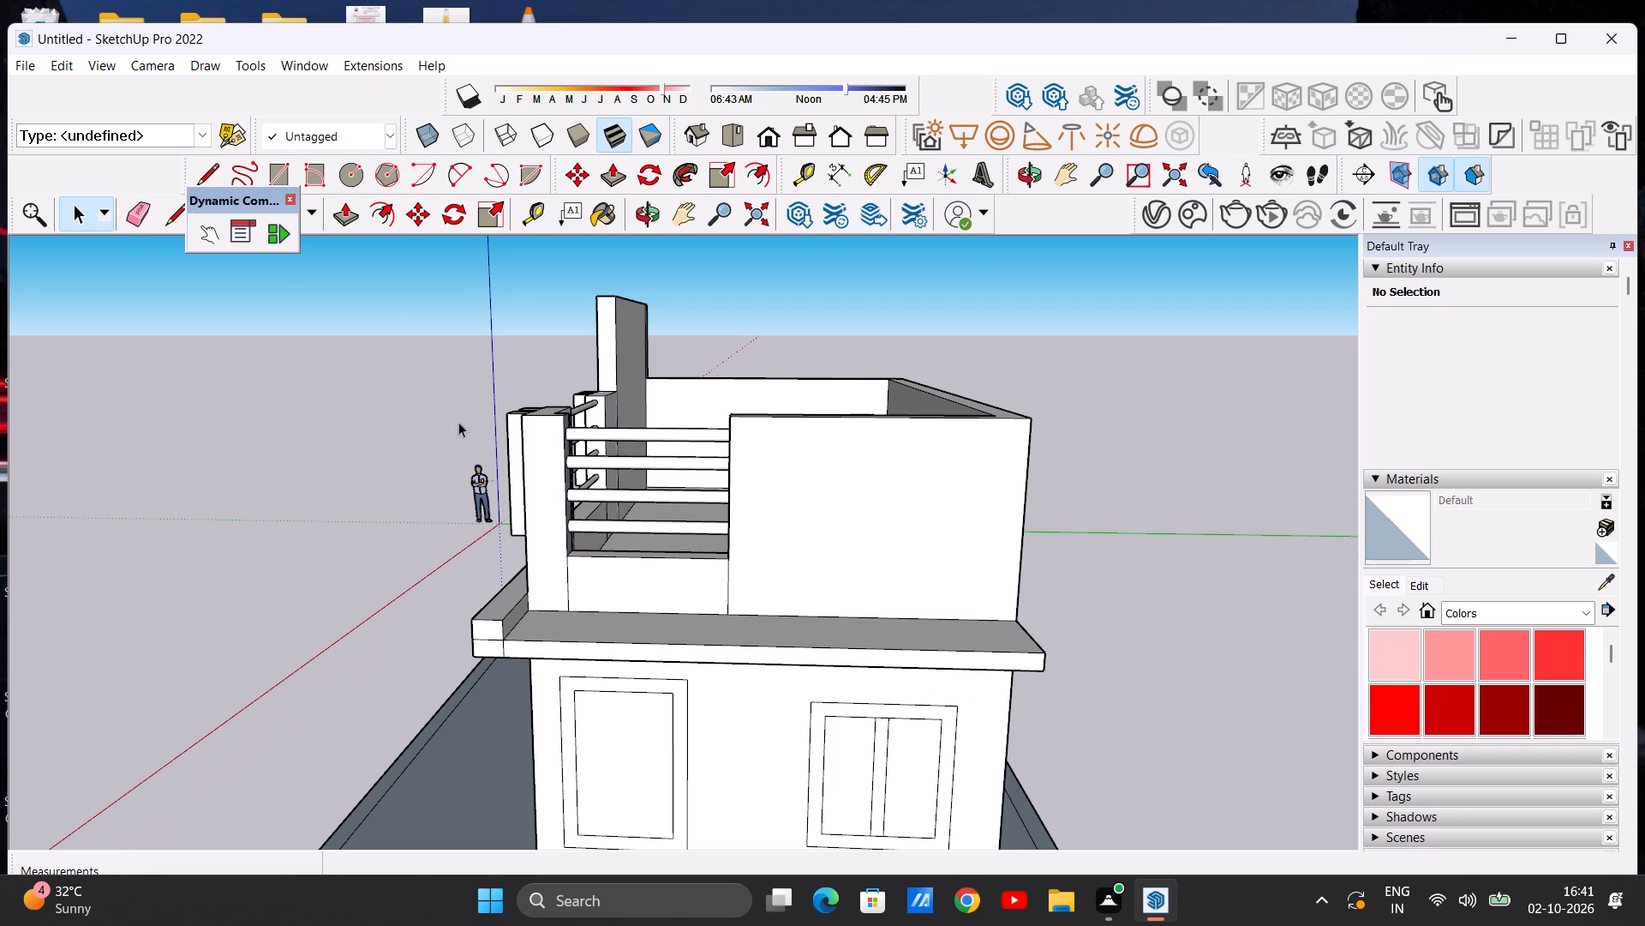
Push/Pull the inner face of the raised front slab strip about 13' 7 5/16" to the far end of the side overhang.
left_click(341, 213)
middle_click_drag(529, 596, 511, 655)
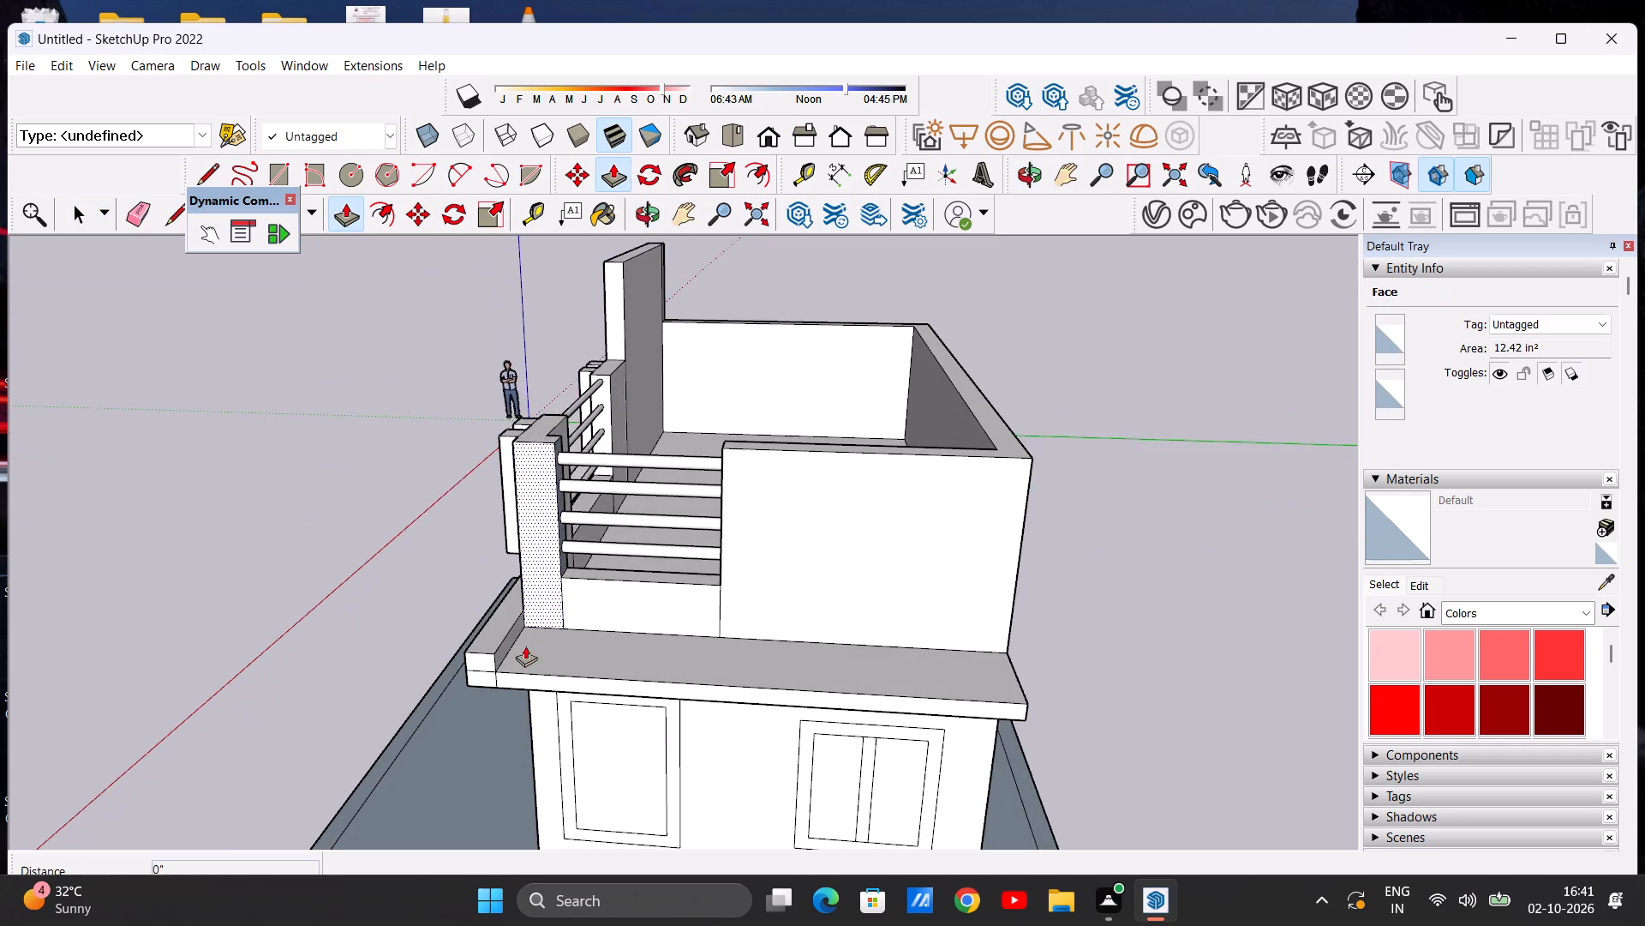
scroll(517, 631, "up", 15)
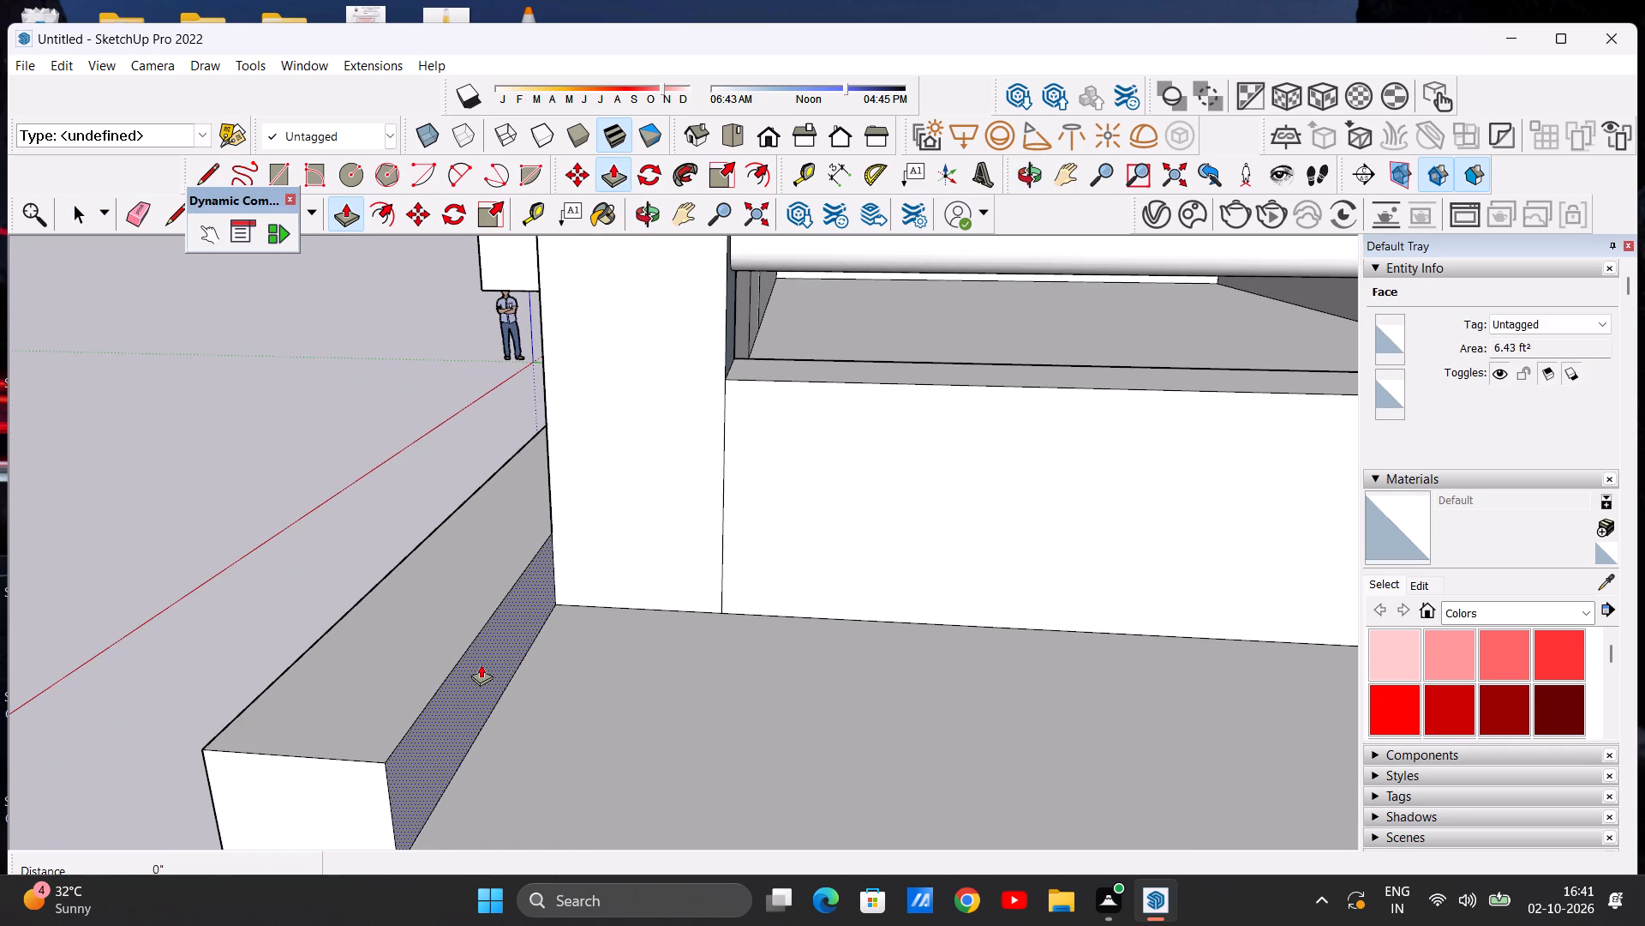
left_click(481, 664)
scroll(686, 645, "down", 20)
scroll(686, 645, "down", 1)
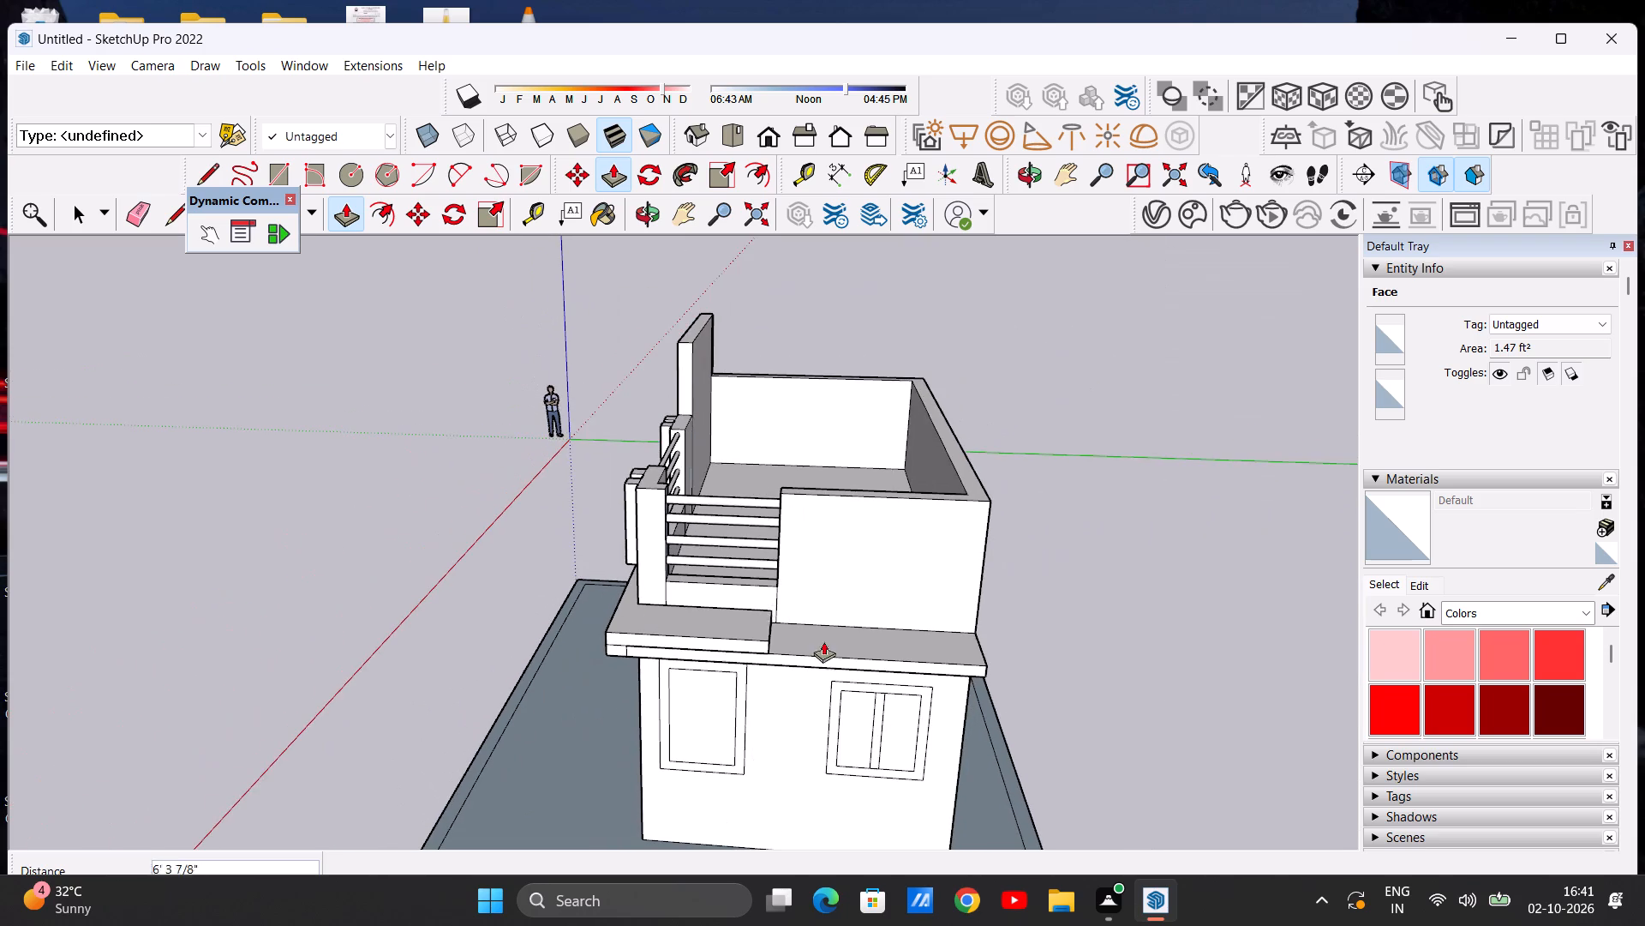
scroll(1012, 680, "up", 5)
left_click(942, 641)
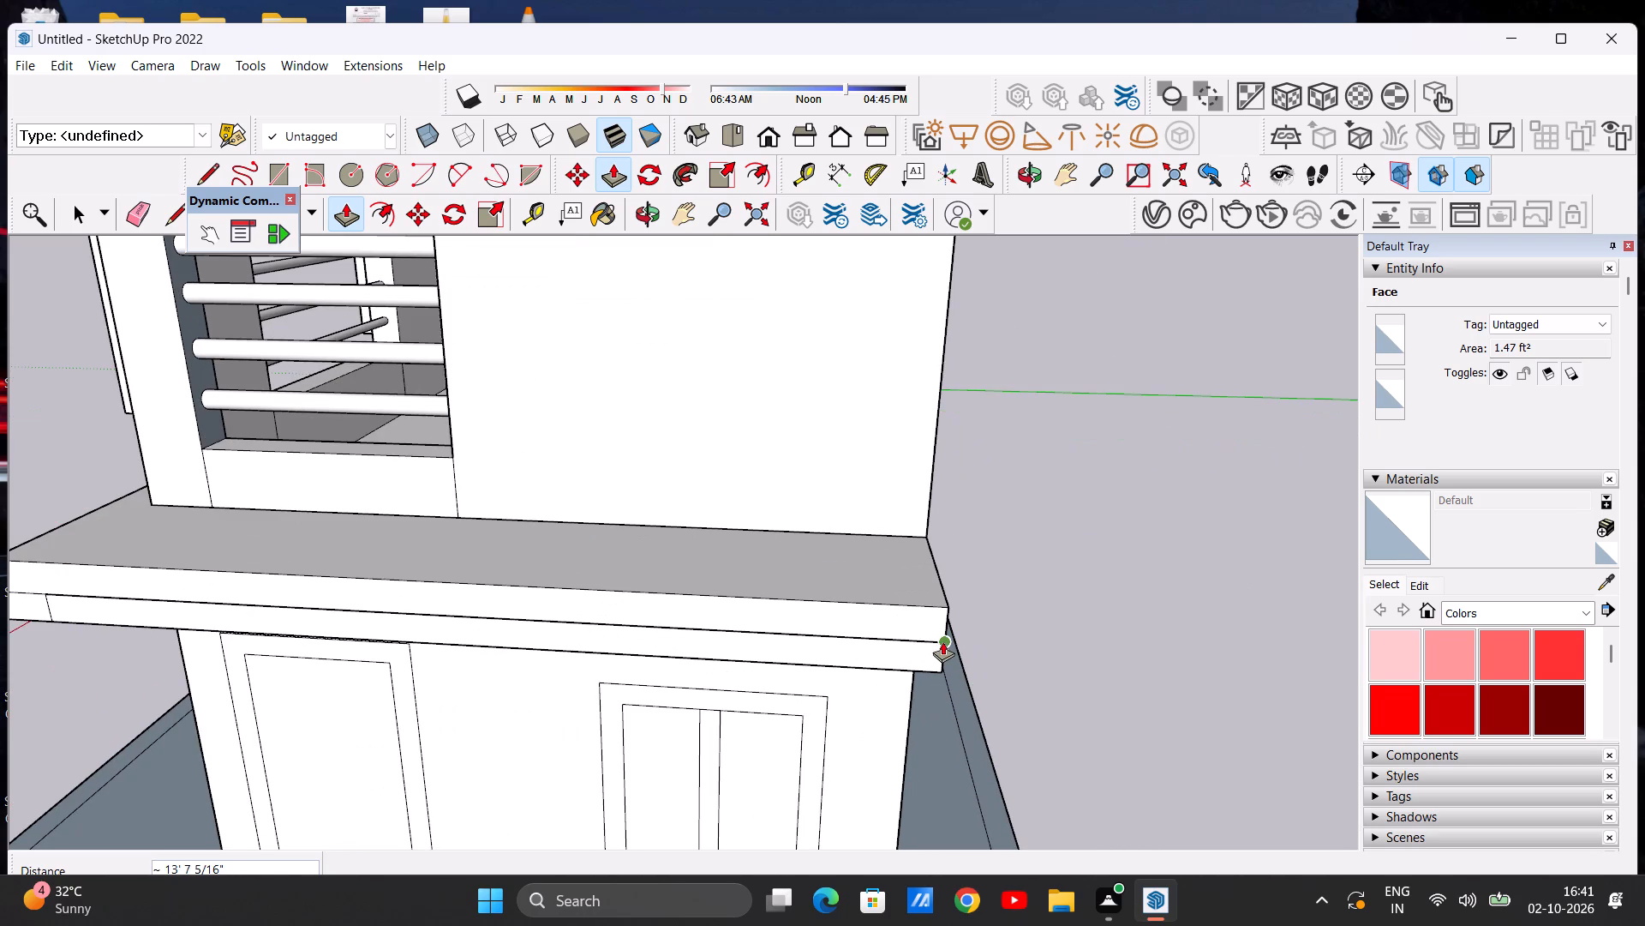
key("space")
Erase the short leftover vertical line on the side overhang's edge near the front corner.
scroll(892, 580, "down", 8)
middle_click_drag(672, 643, 755, 572)
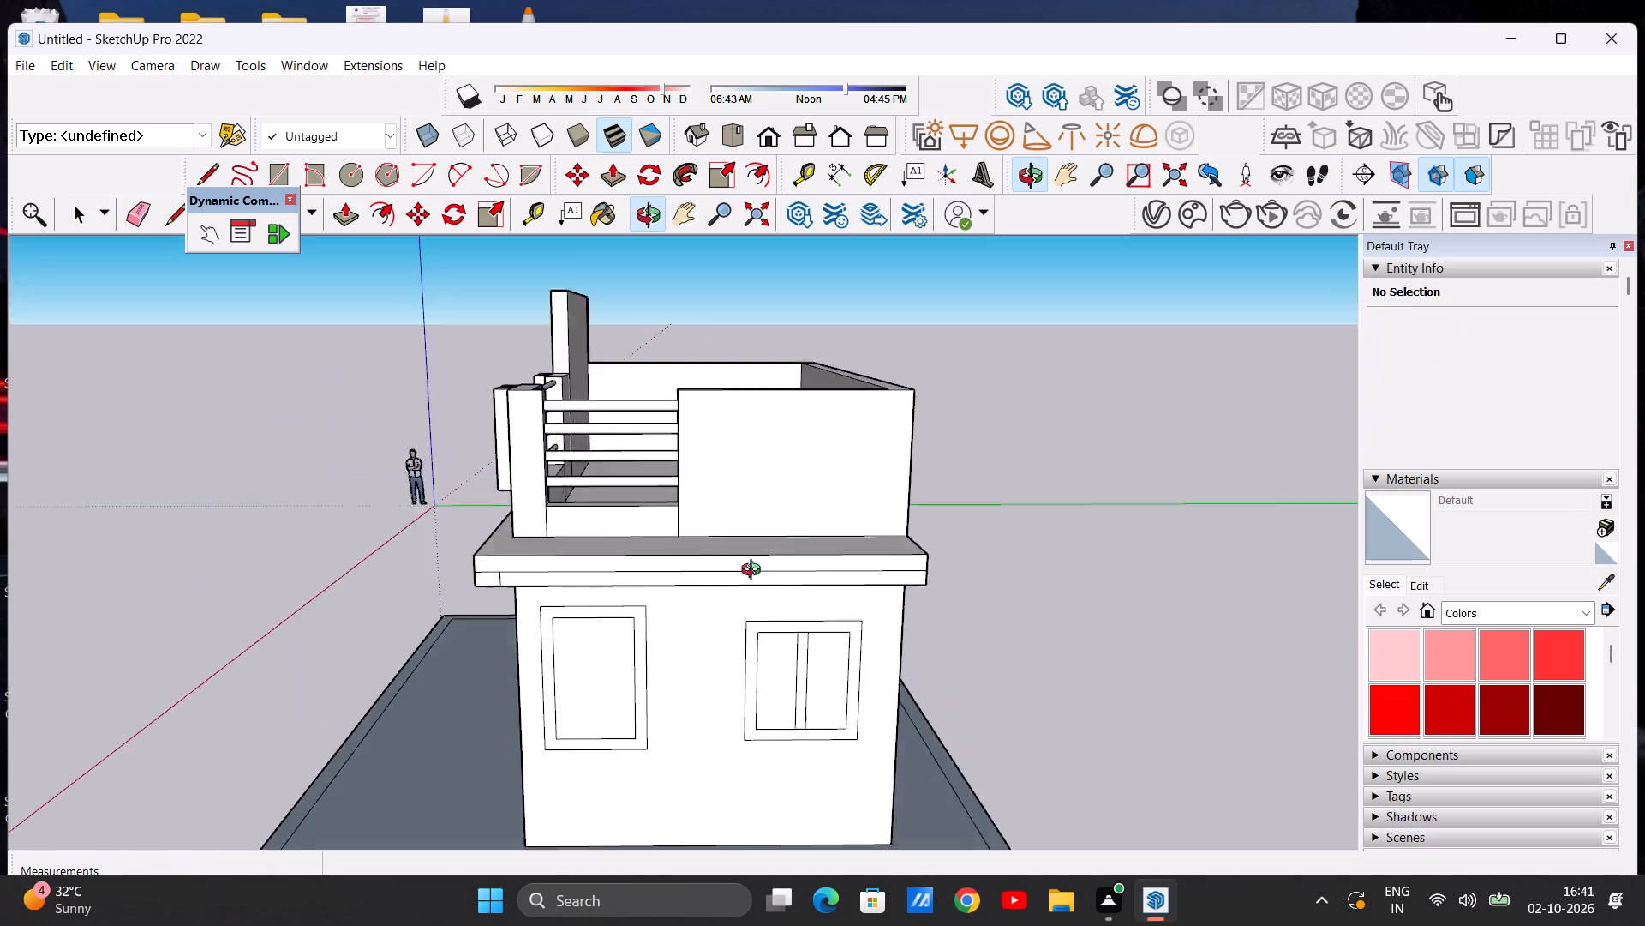
middle_click_drag(755, 572, 860, 543)
scroll(622, 555, "up", 4)
key("e")
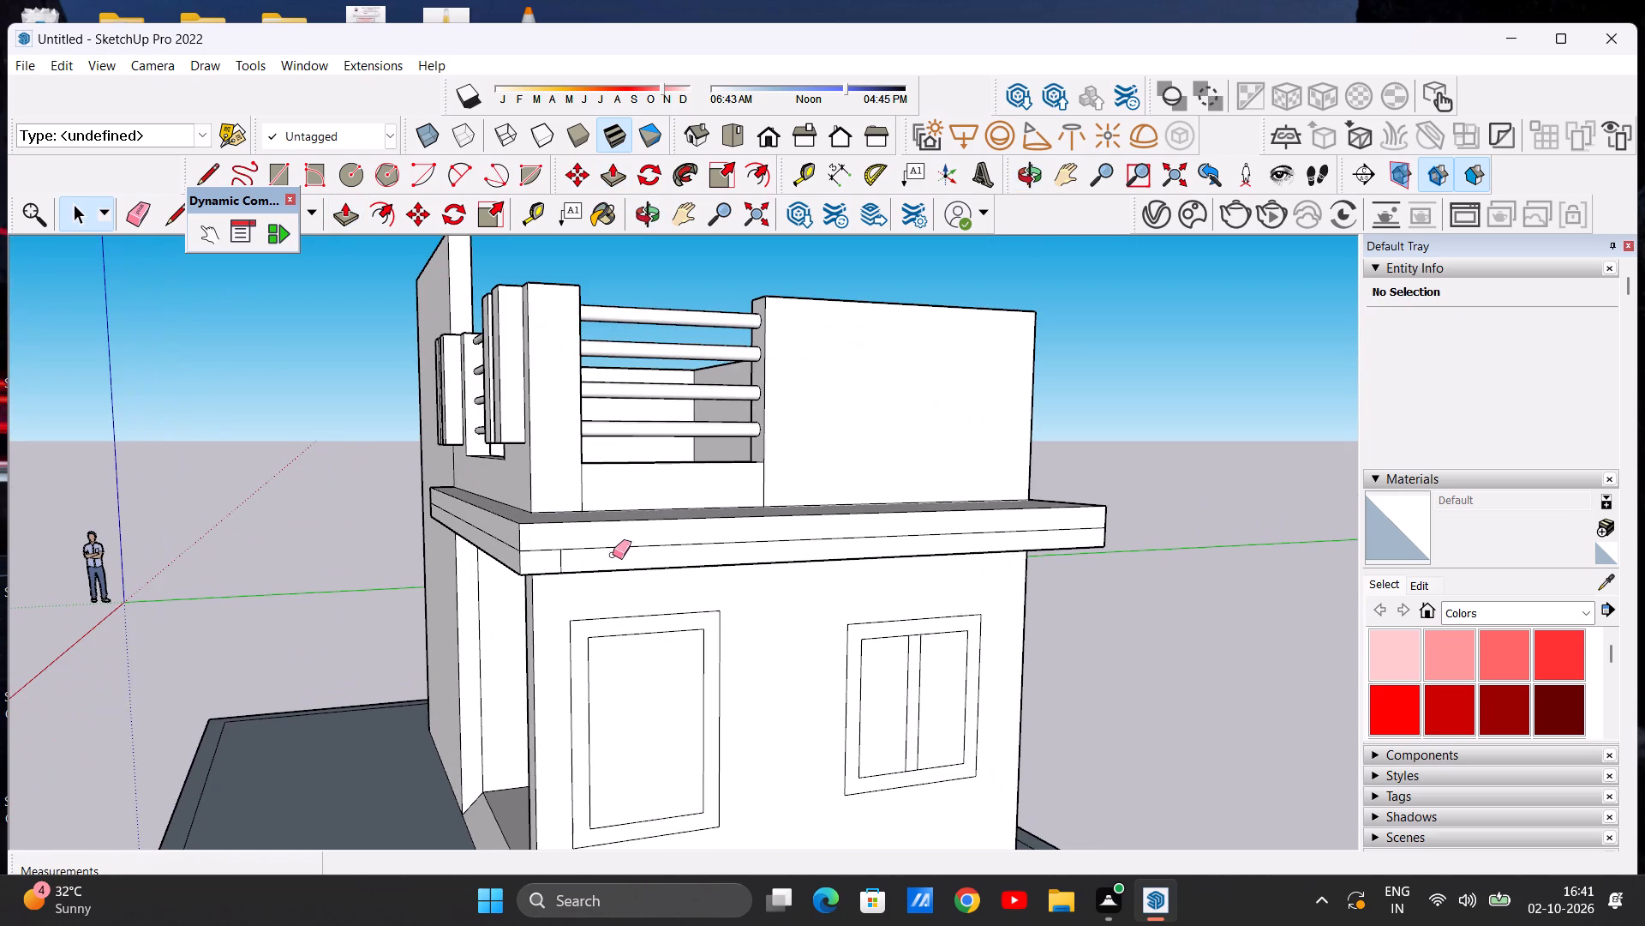
scroll(612, 553, "up", 9)
left_click_drag(499, 562, 538, 562)
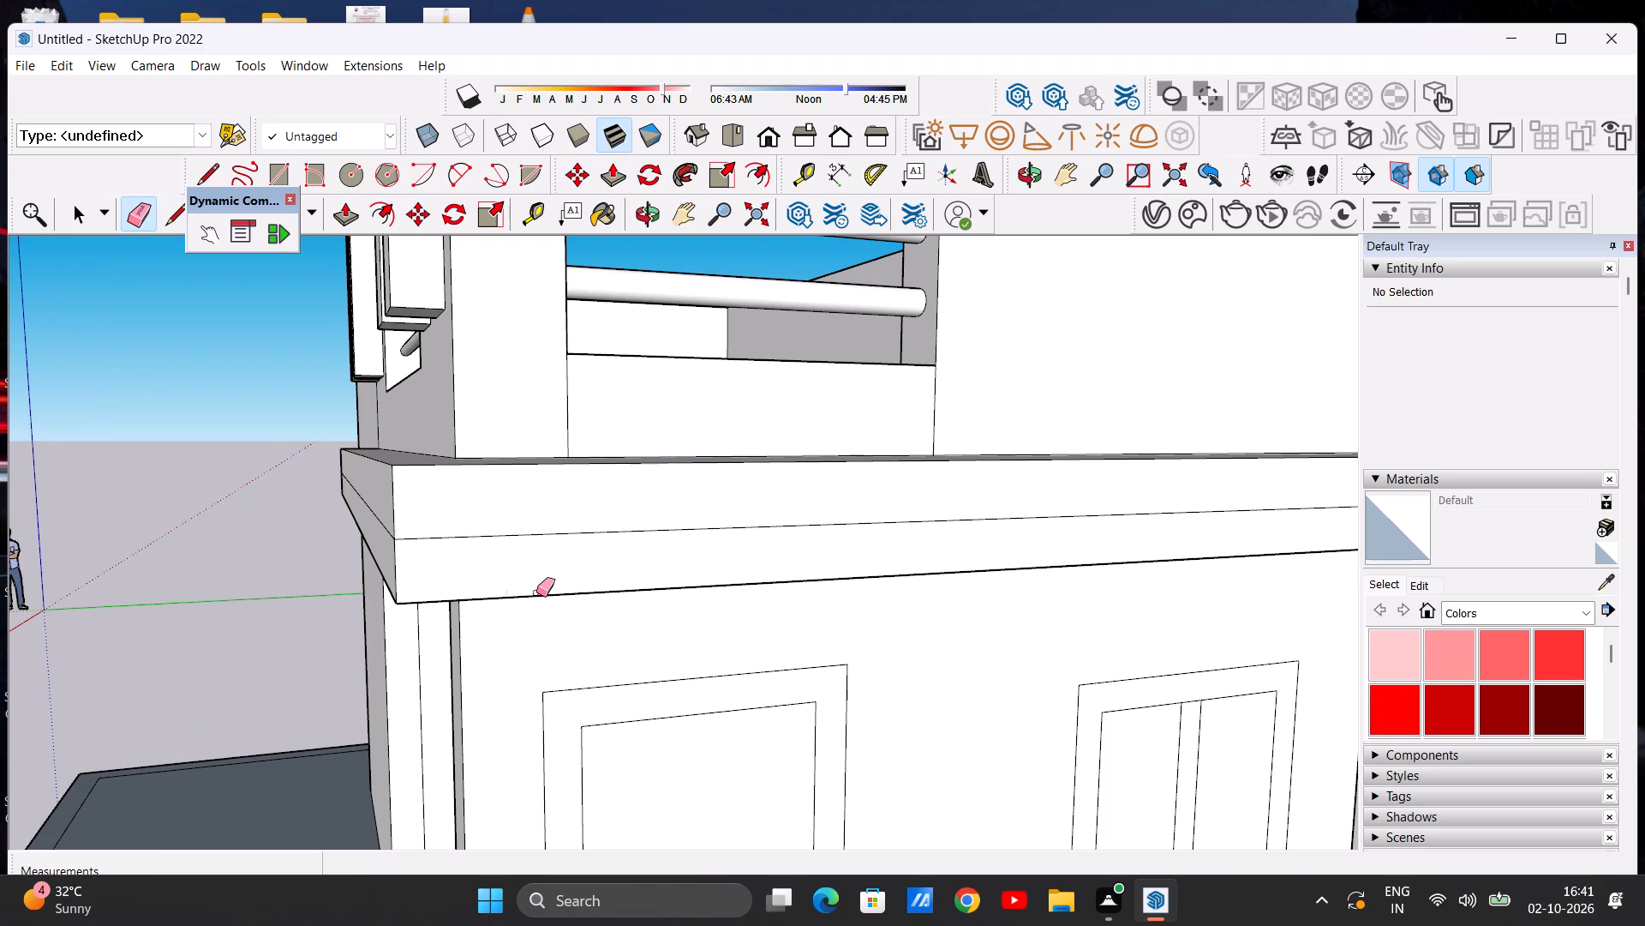
key("space")
Examine the house from the front and from above, checking the thickened slab overhang against the tall front wall and parapet.
scroll(652, 613, "down", 14)
middle_click_drag(513, 592, 947, 546)
scroll(531, 607, "down", 3)
middle_click_drag(362, 578, 442, 585)
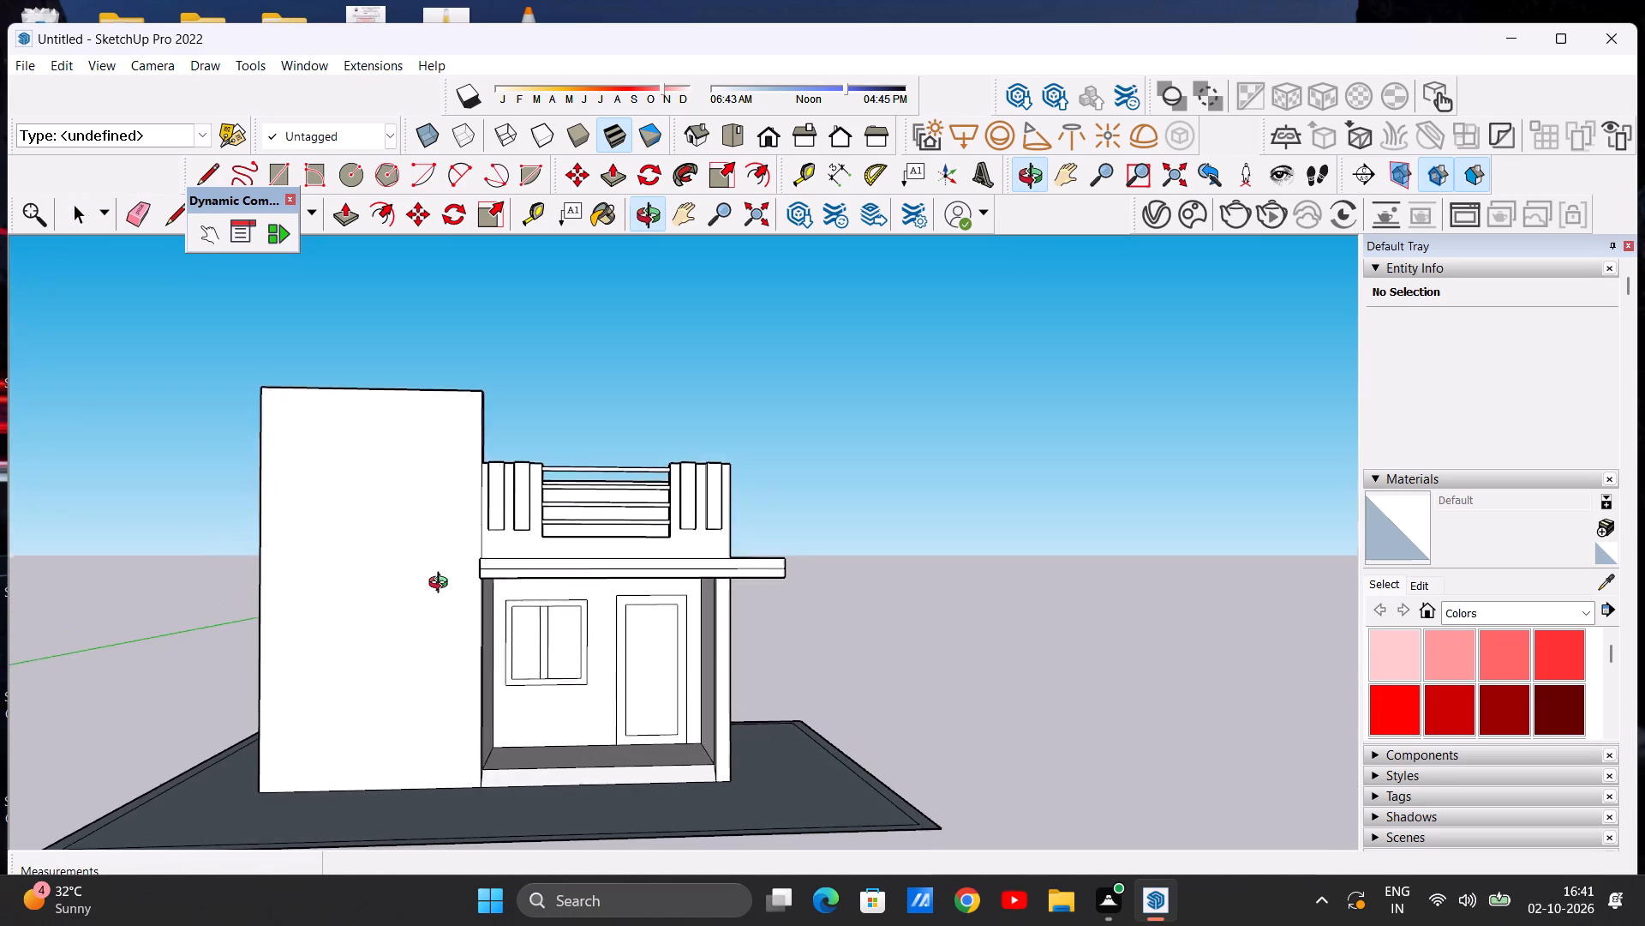
middle_click_drag(442, 585, 442, 582)
scroll(474, 635, "down", 10)
scroll(439, 586, "up", 7)
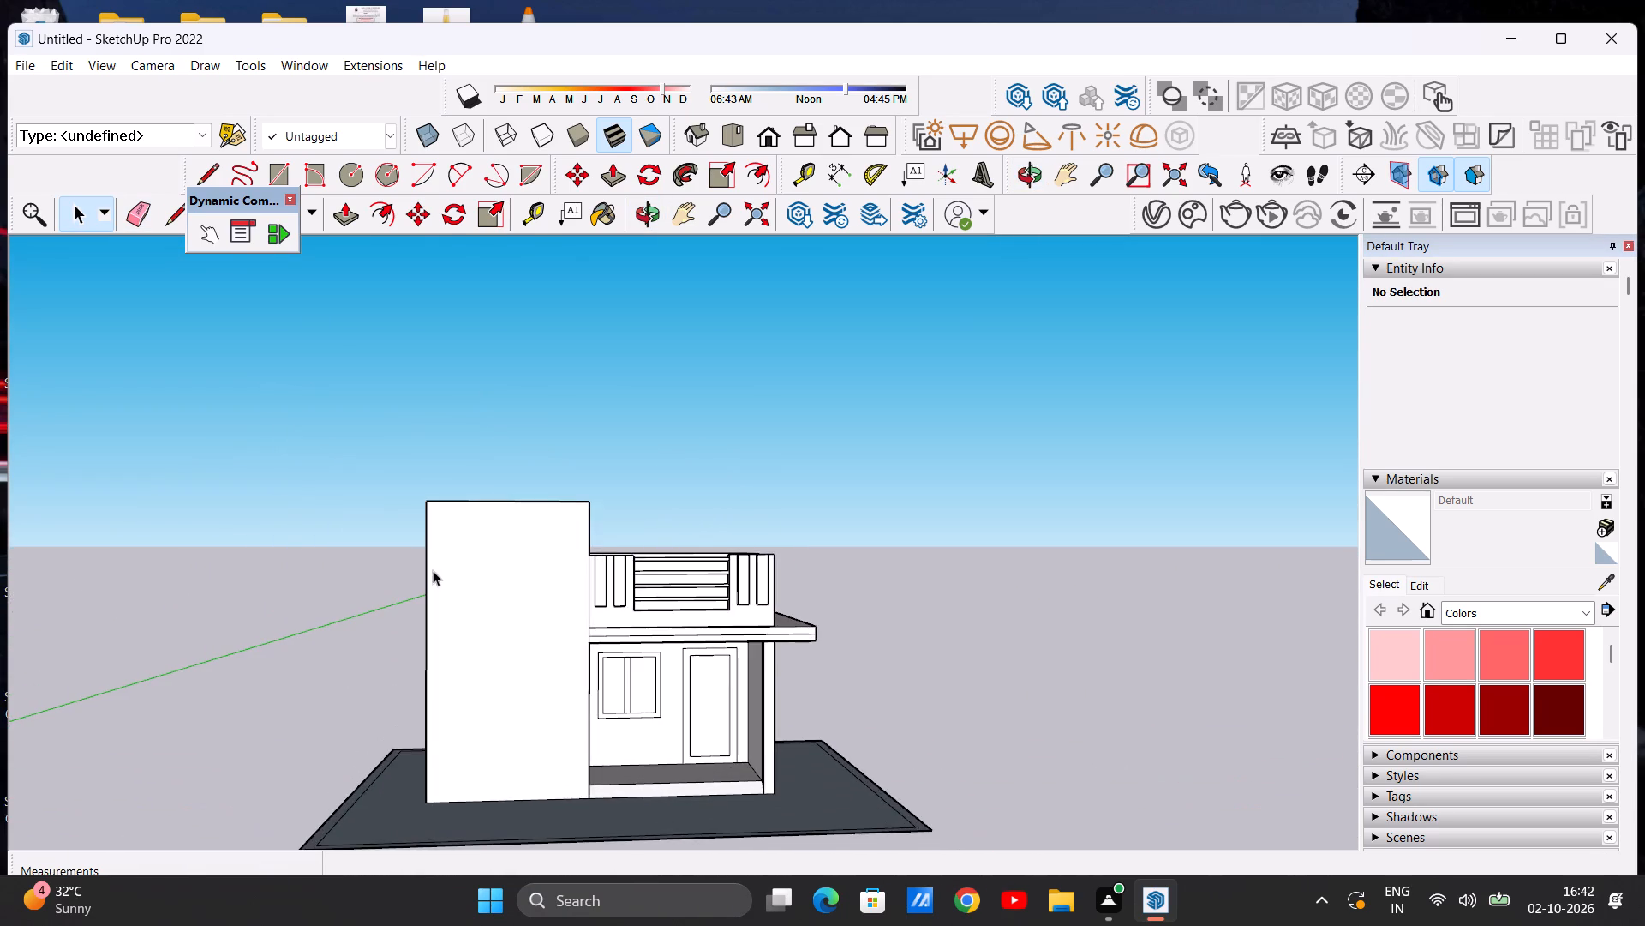
scroll(440, 572, "down", 3)
scroll(552, 569, "up", 4)
scroll(558, 577, "down", 2)
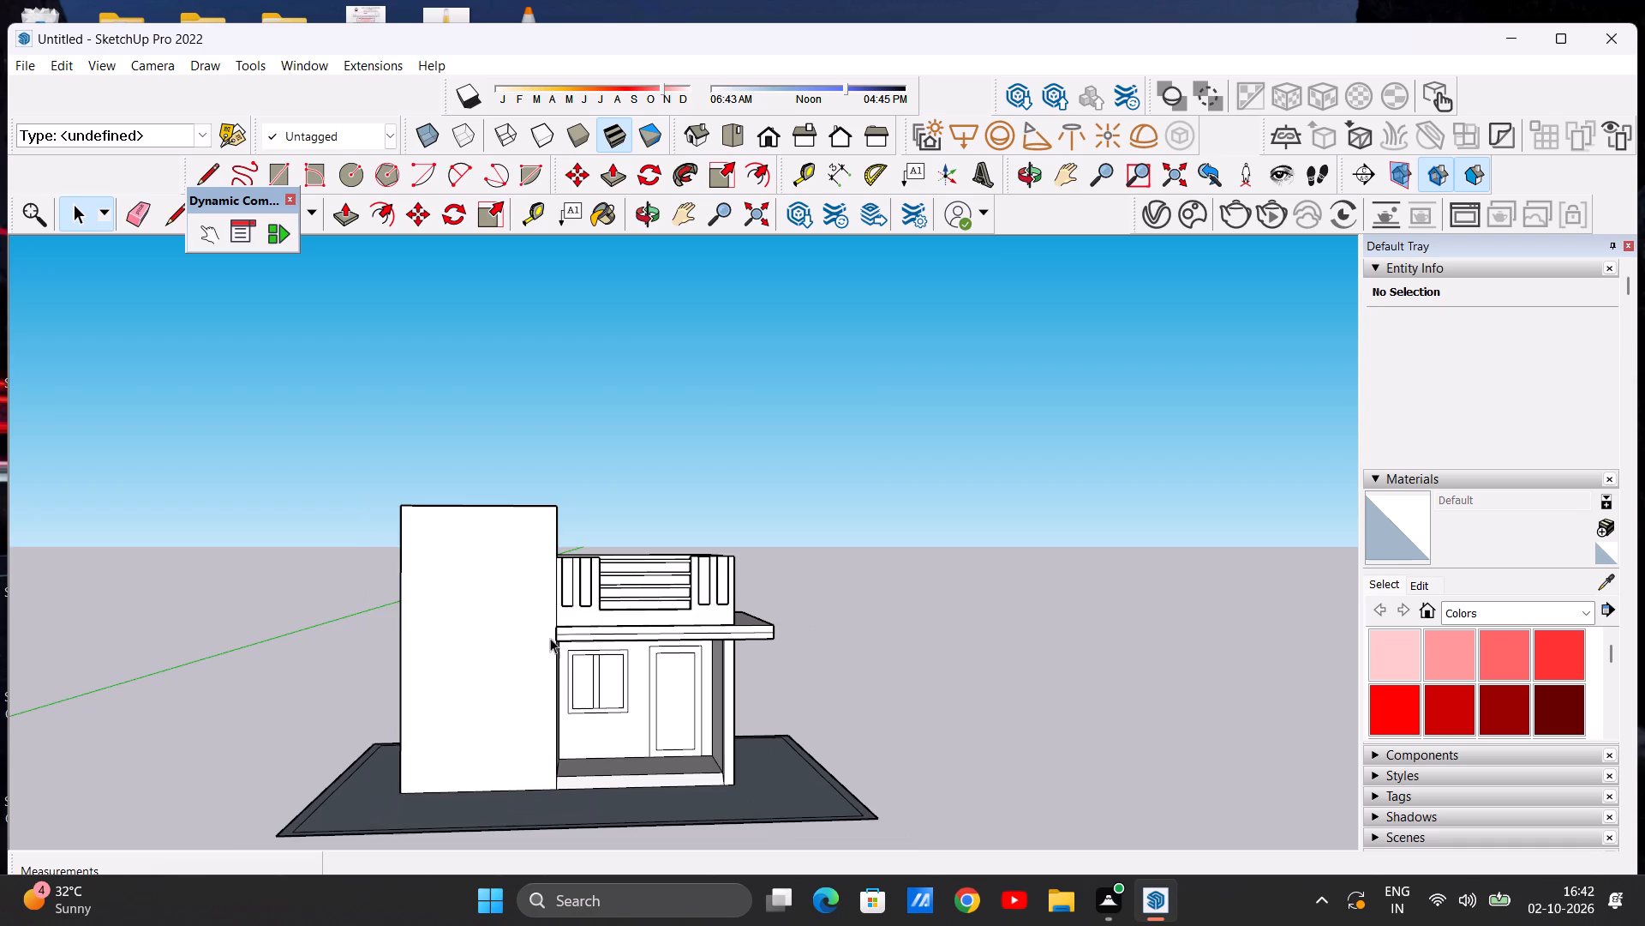
scroll(543, 643, "up", 2)
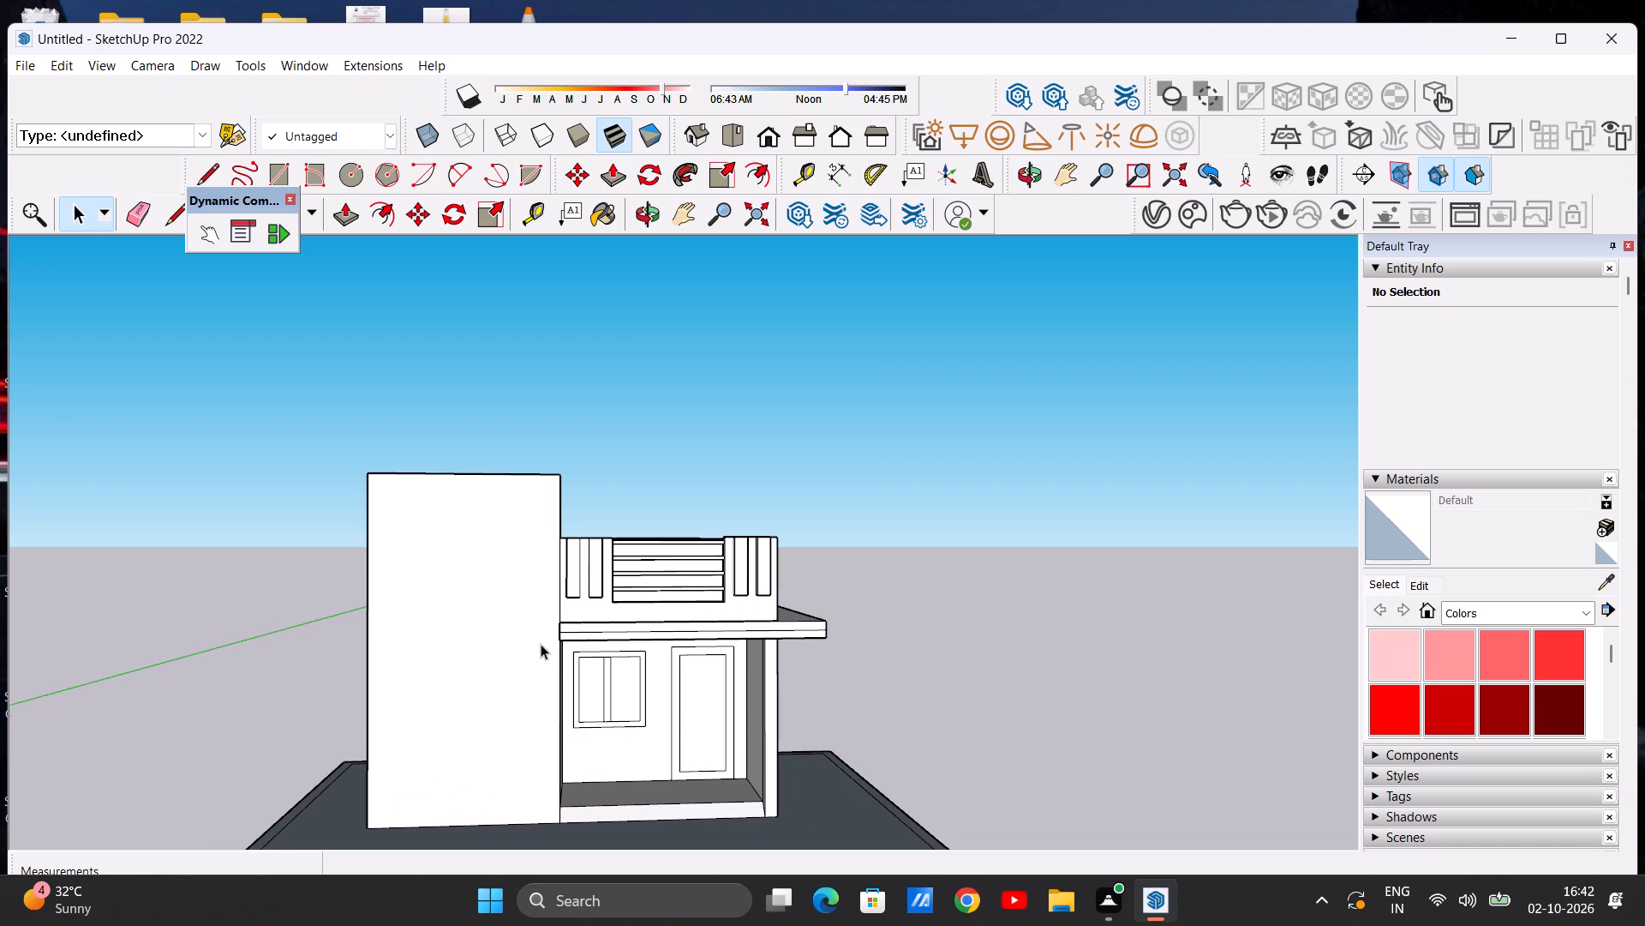
scroll(518, 643, "down", 3)
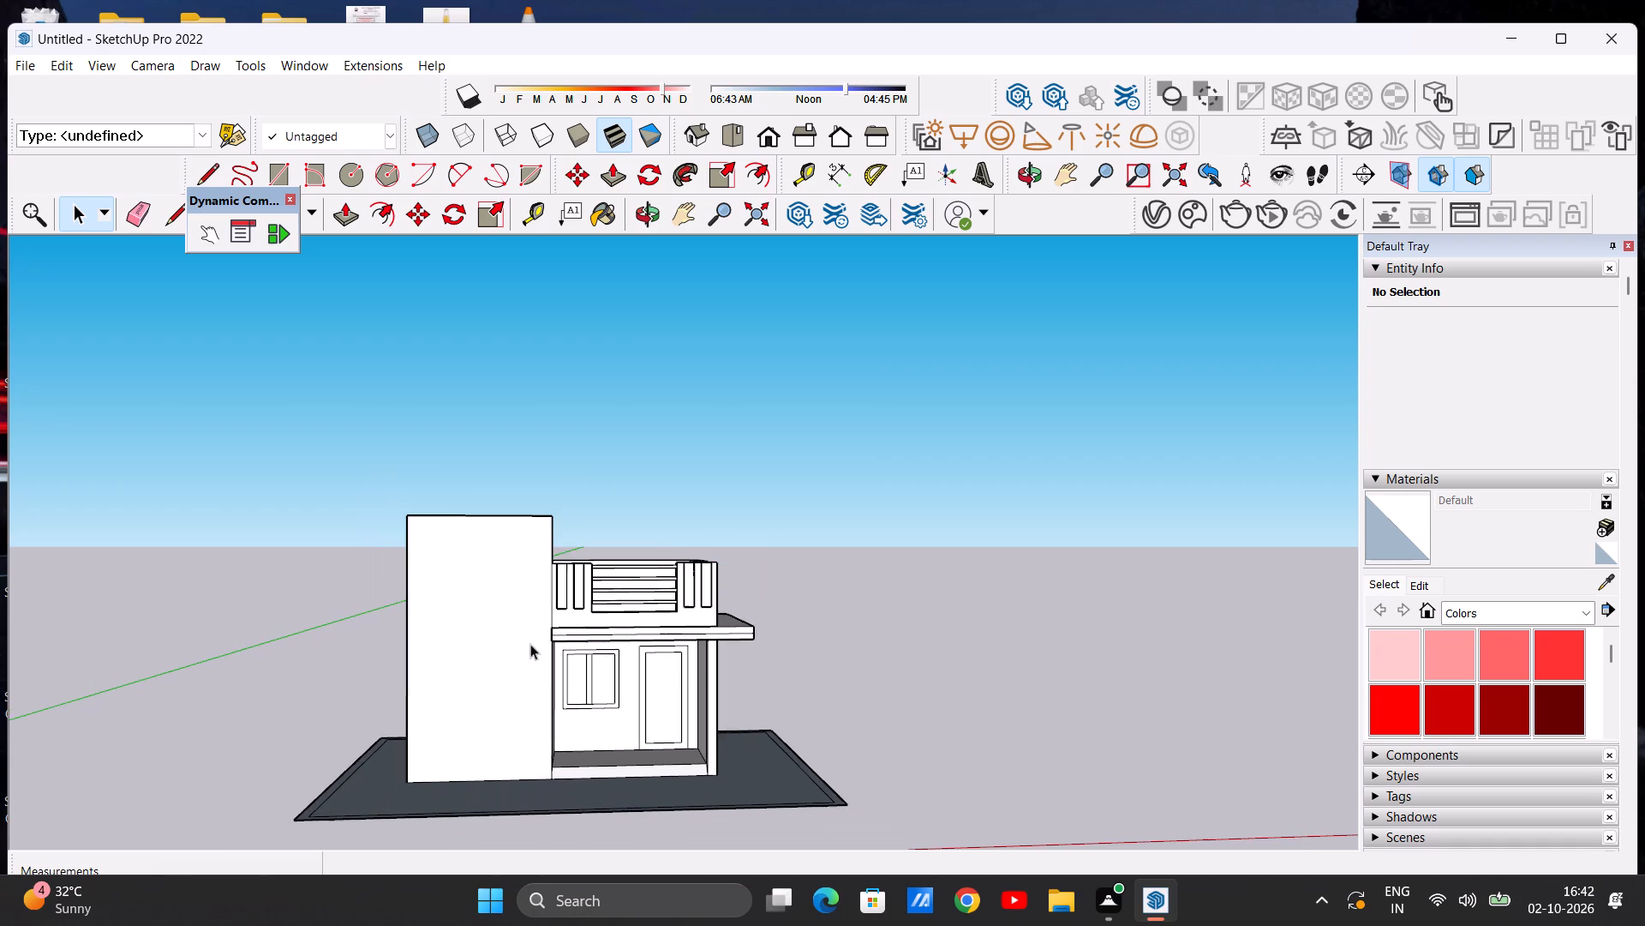
scroll(547, 631, "up", 2)
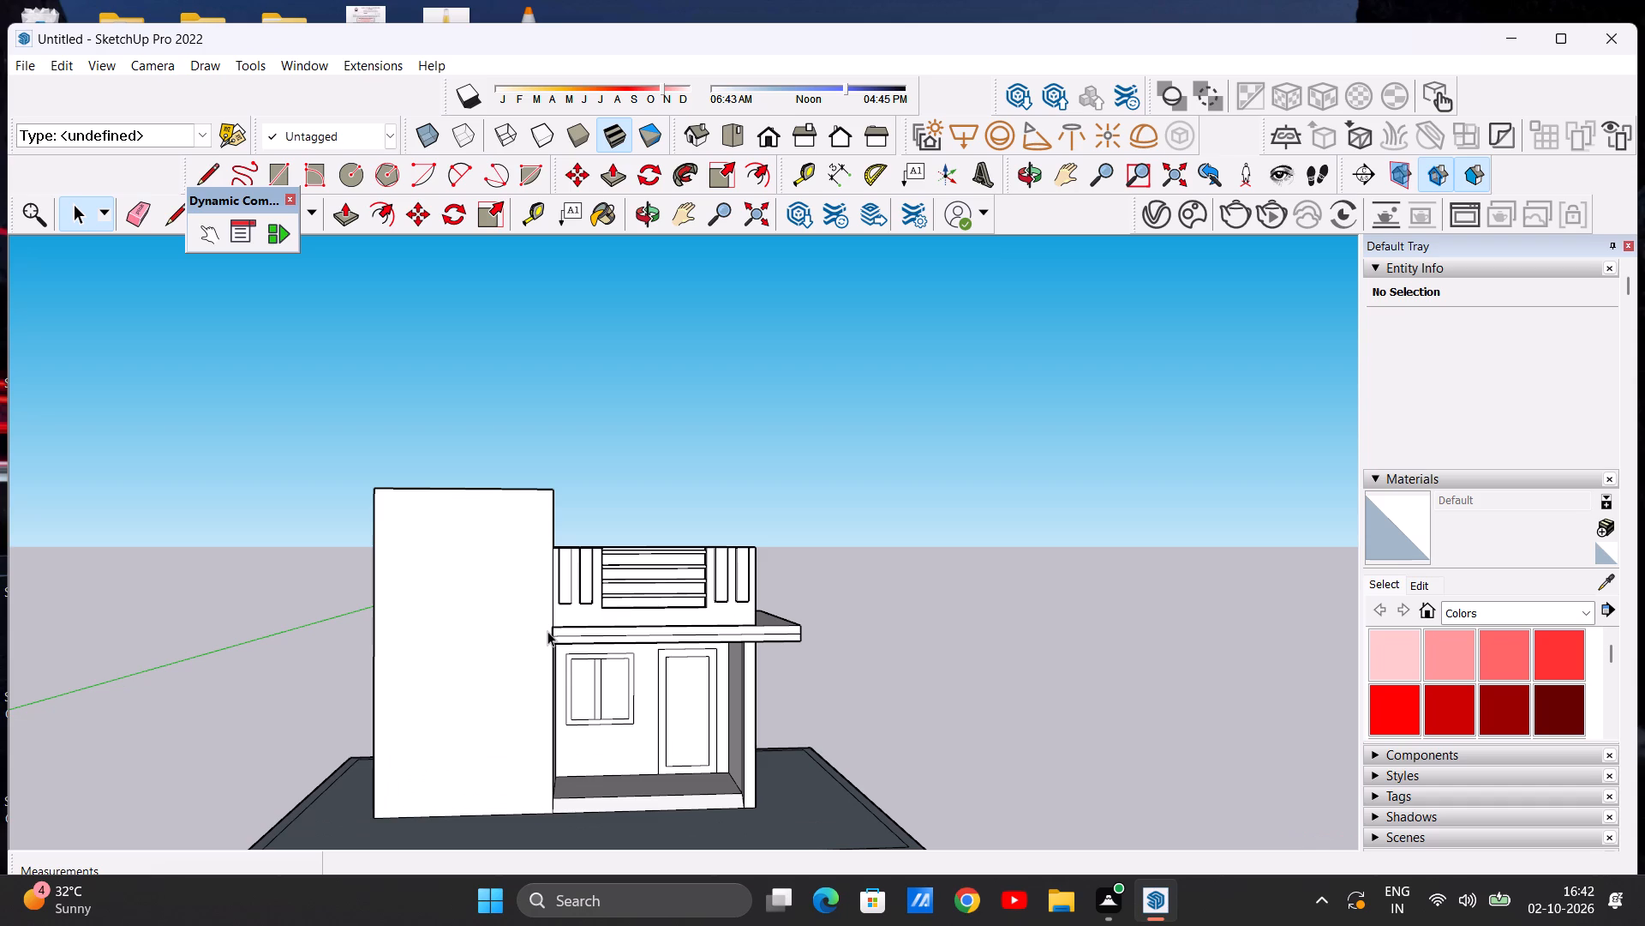
scroll(547, 634, "down", 5)
scroll(549, 599, "up", 5)
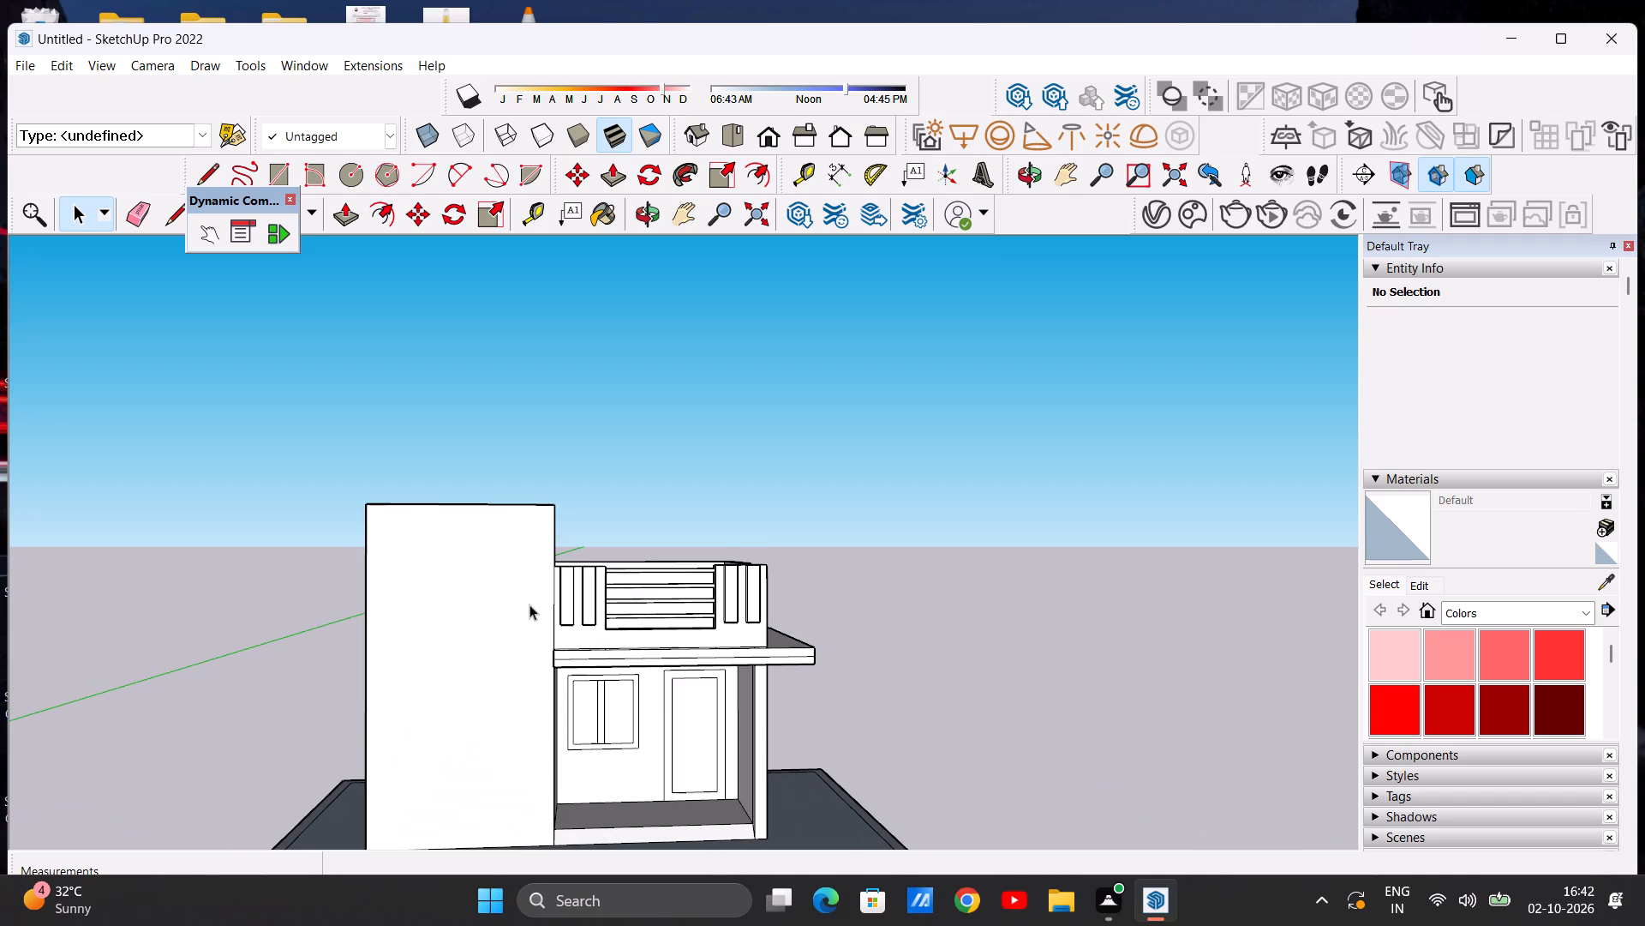
scroll(540, 604, "down", 2)
middle_click_drag(459, 601, 645, 723)
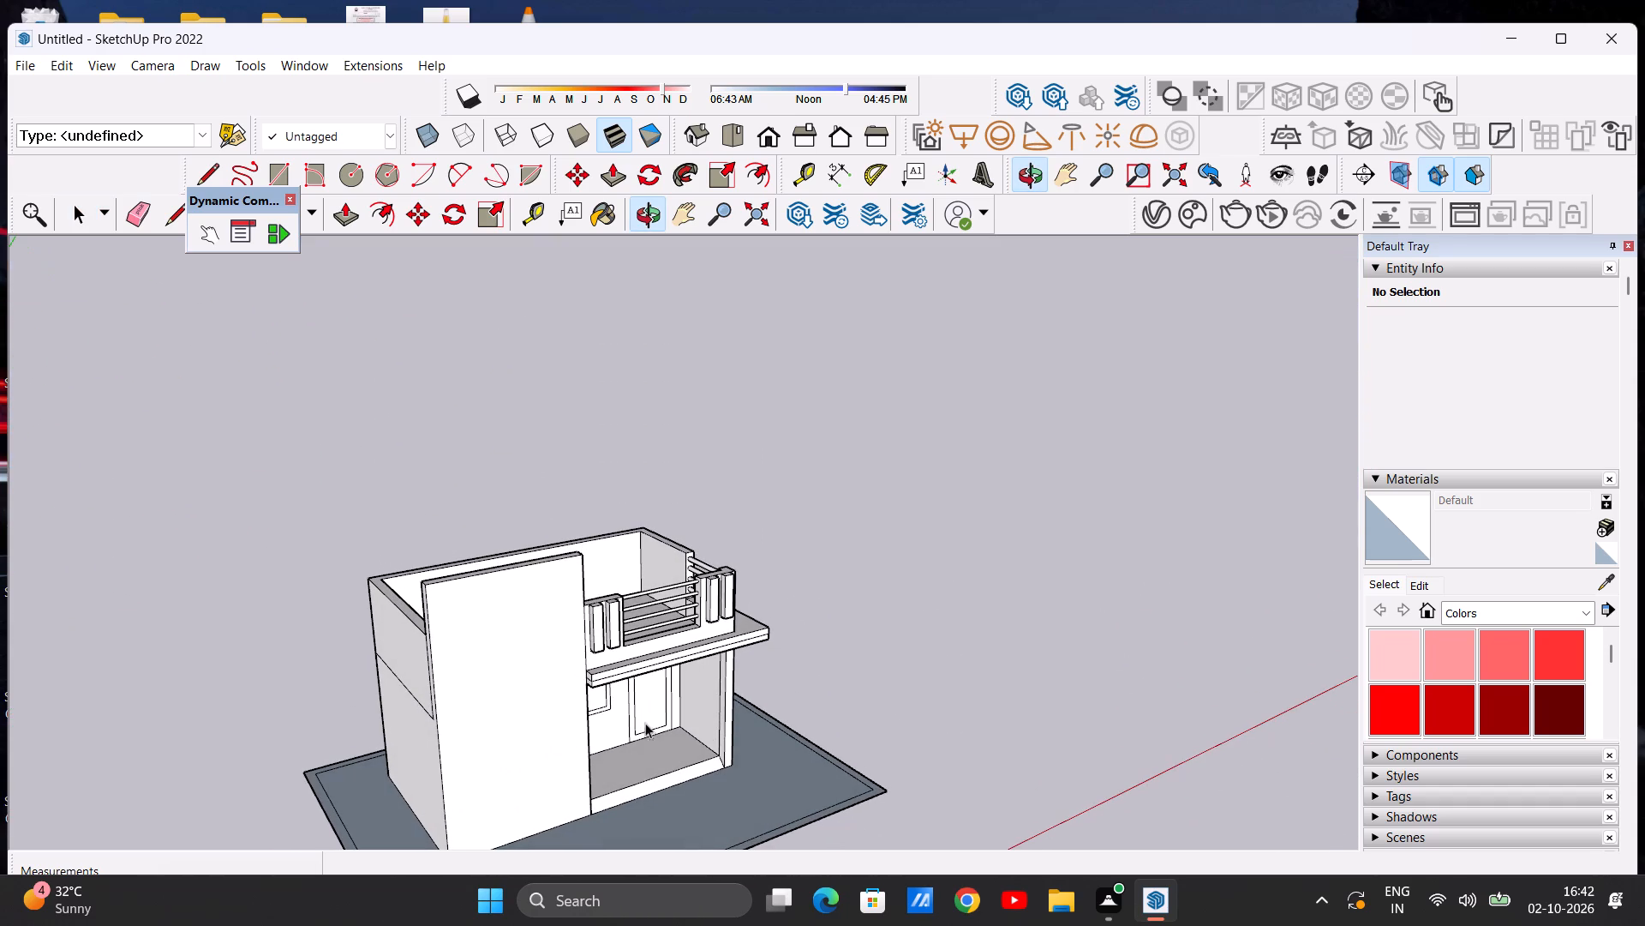
middle_click_drag(496, 695, 414, 607)
middle_click_drag(410, 597, 359, 561)
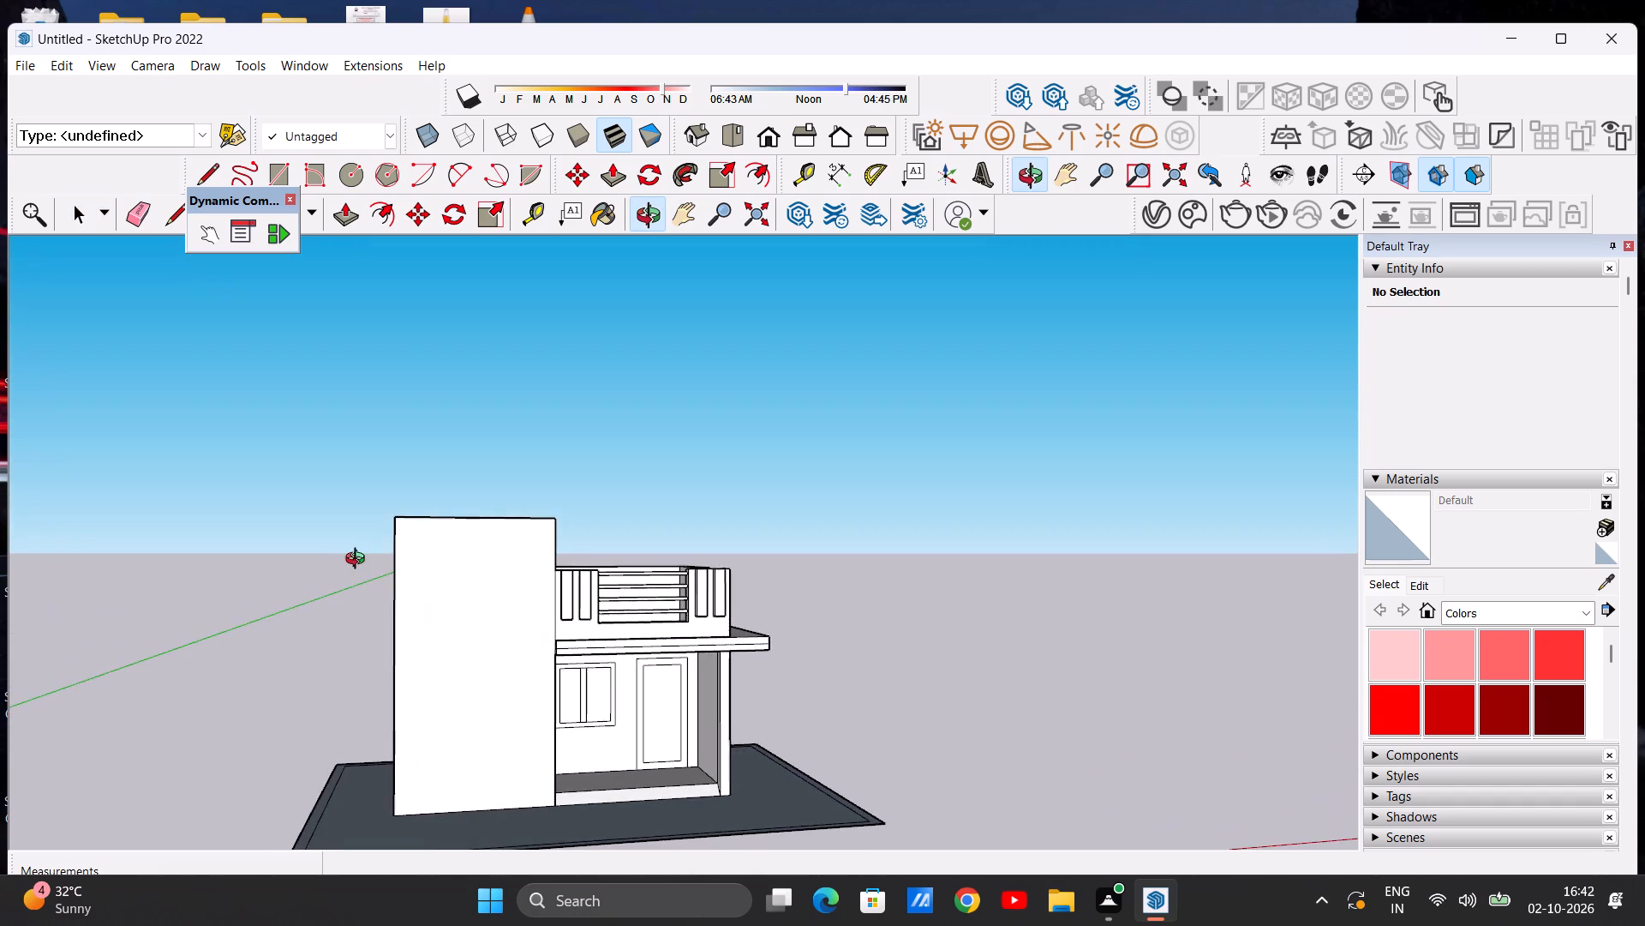
middle_click_drag(359, 561, 315, 583)
scroll(414, 595, "down", 2)
scroll(460, 647, "up", 3)
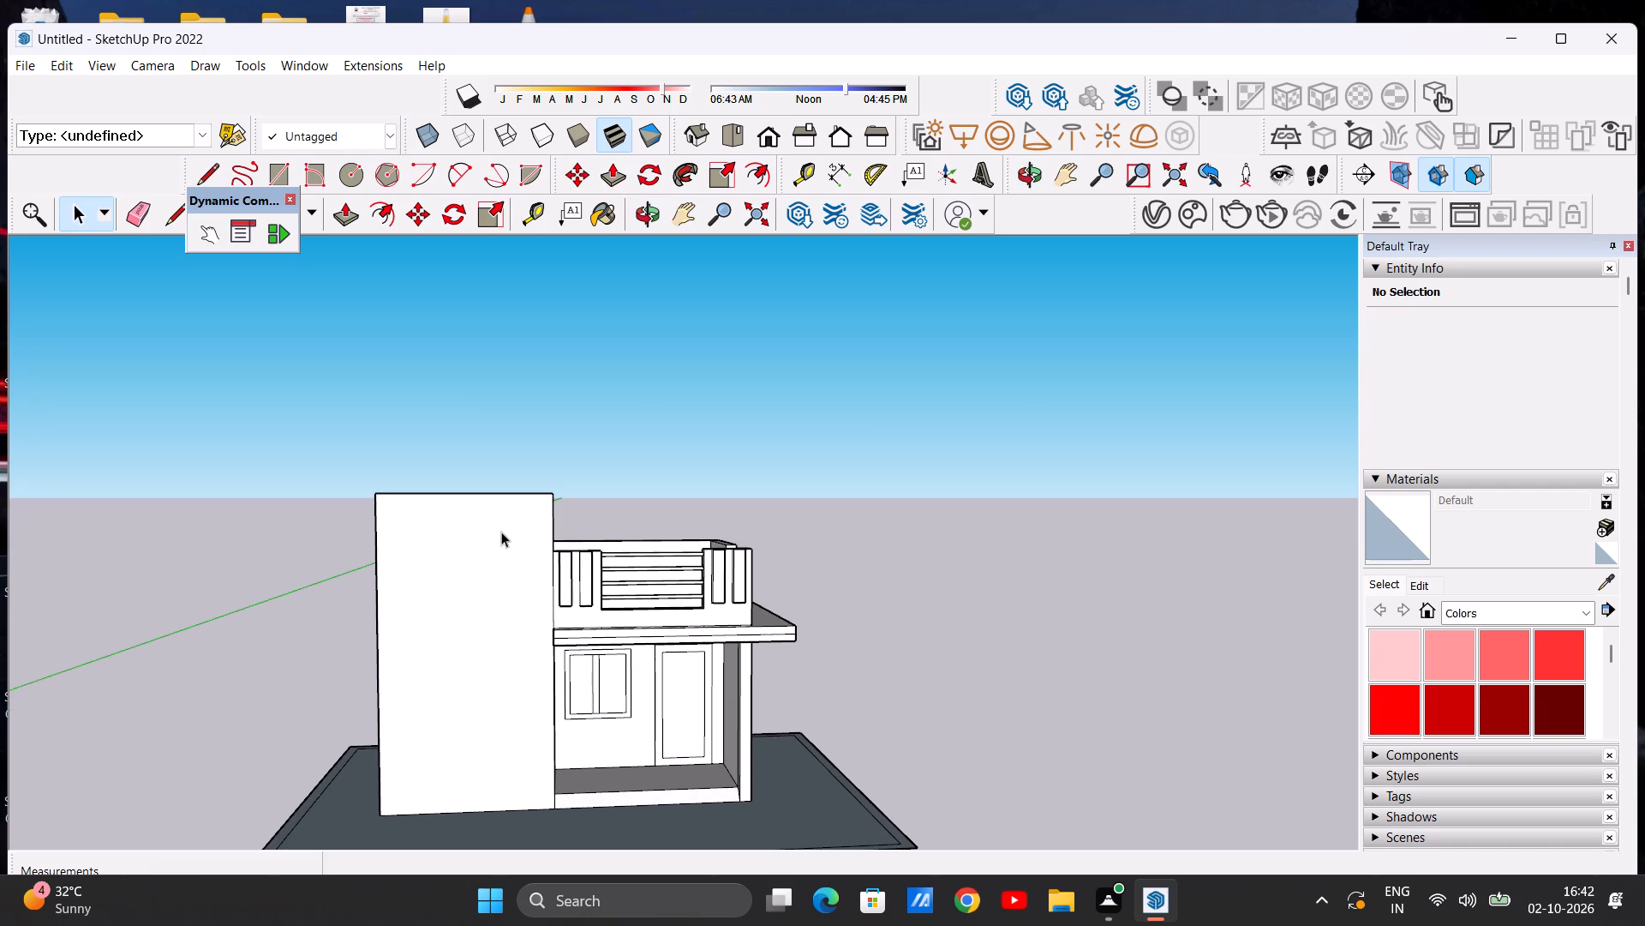
Set the standard front view and examine the facade, focusing on the blank tall front wall.
left_click(763, 133)
scroll(642, 421, "up", 1)
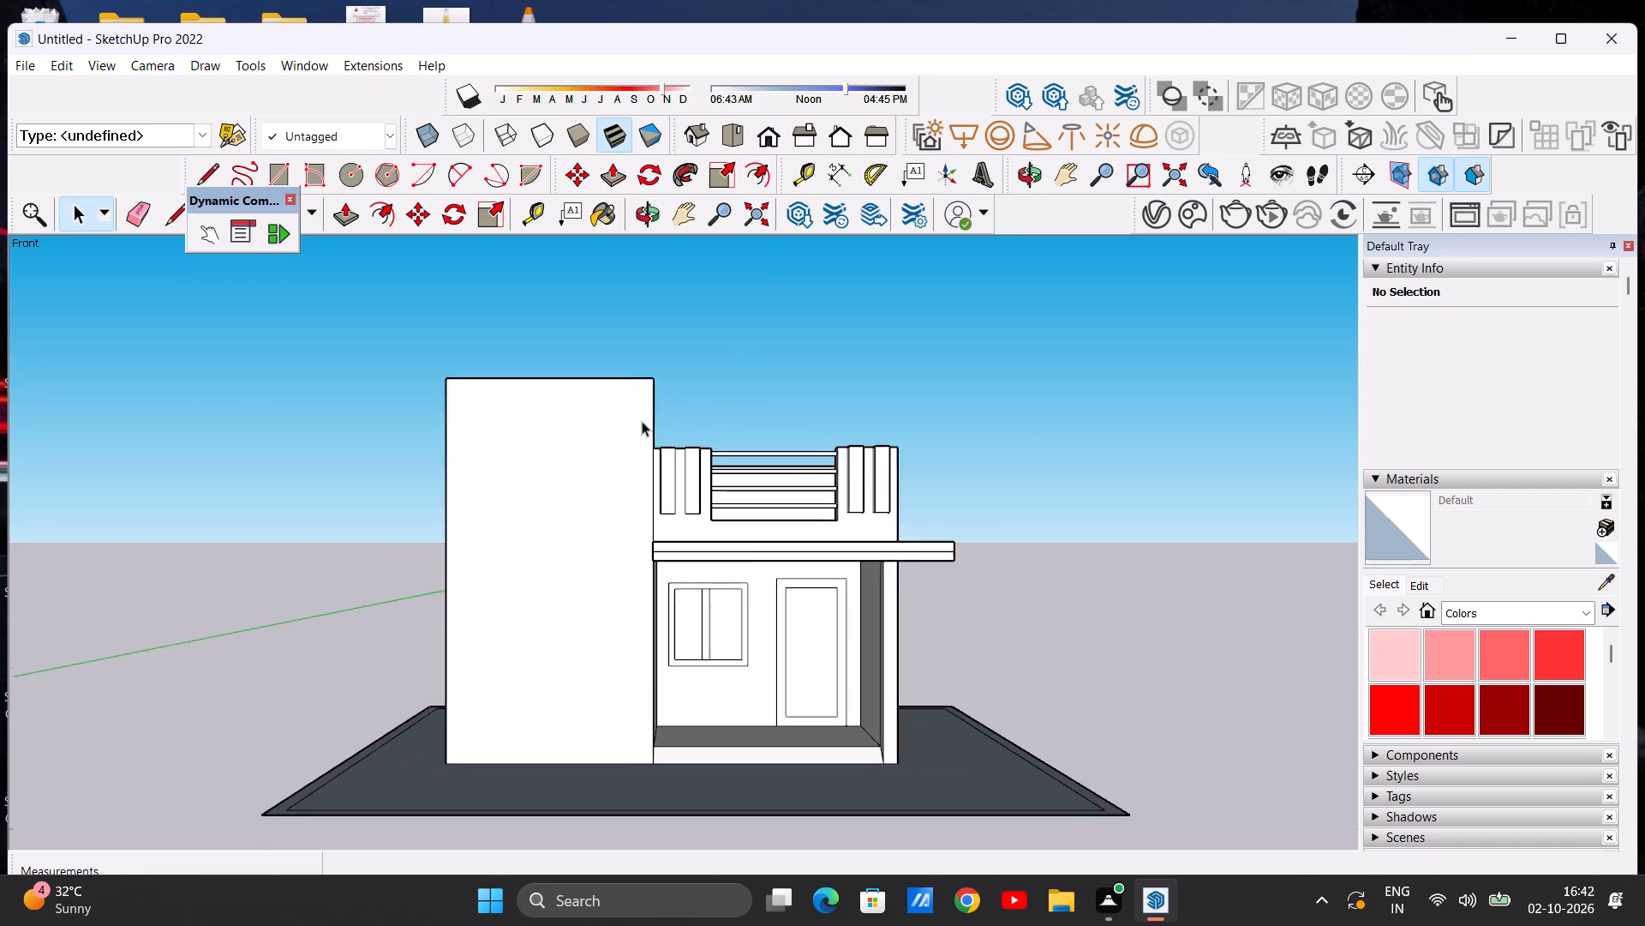
scroll(642, 421, "up", 2)
scroll(623, 435, "down", 2)
scroll(649, 392, "up", 4)
scroll(649, 392, "down", 2)
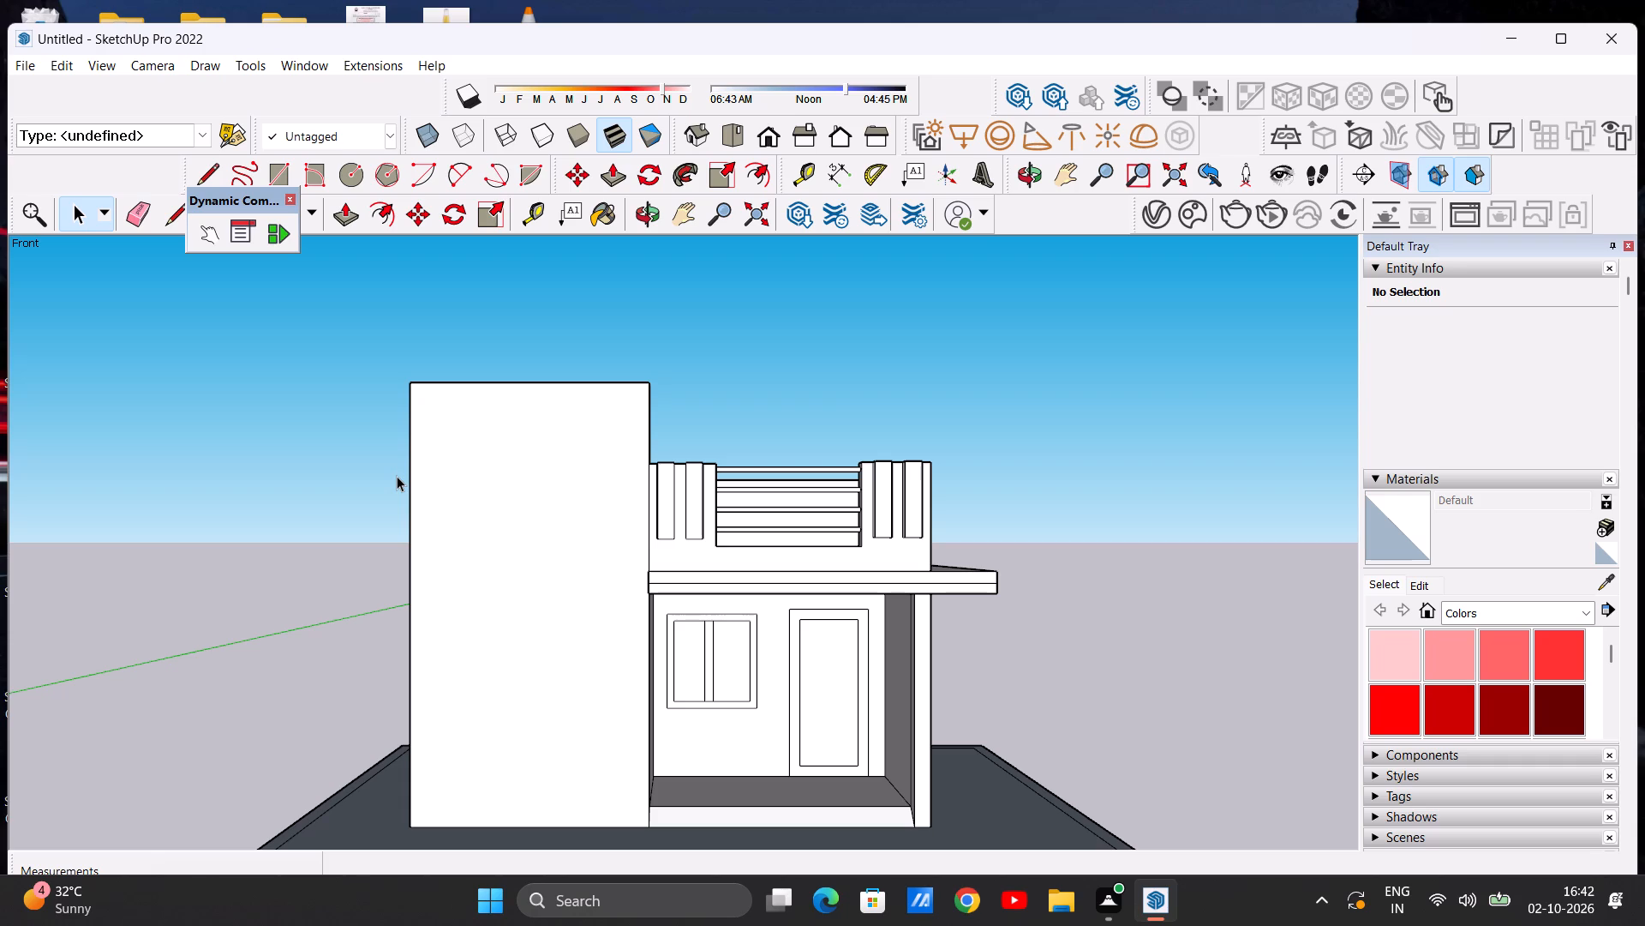
scroll(417, 481, "down", 2)
scroll(502, 486, "down", 3)
scroll(463, 478, "up", 3)
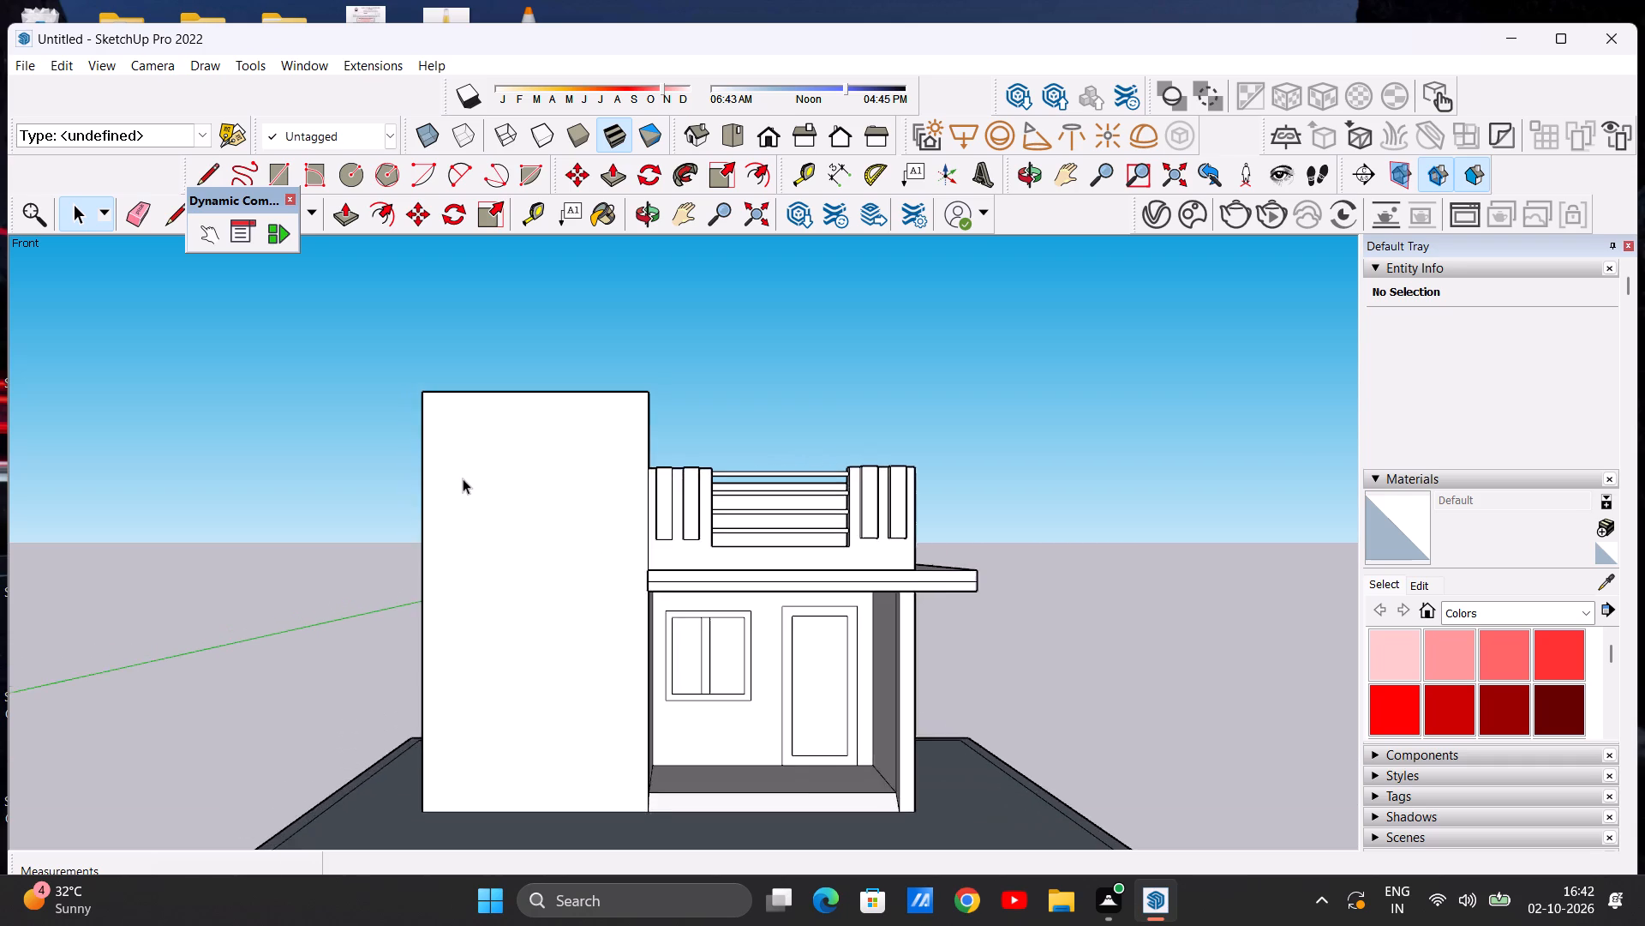
scroll(463, 478, "up", 3)
scroll(474, 489, "down", 3)
middle_click_drag(478, 489, 499, 489)
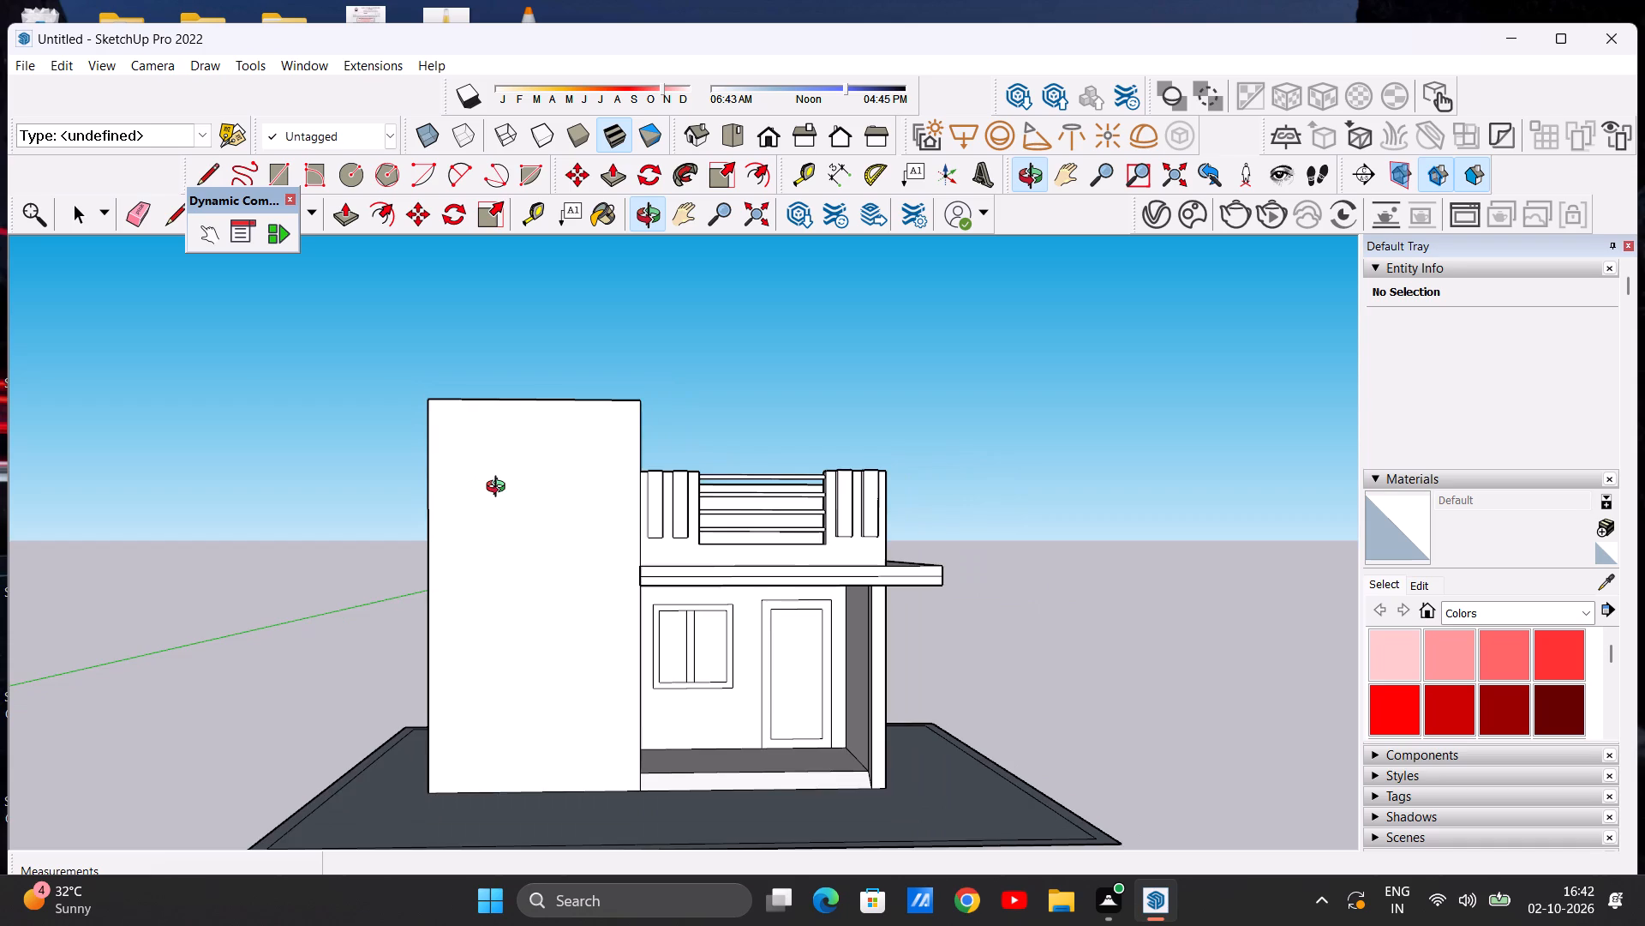
middle_click_drag(499, 489, 489, 490)
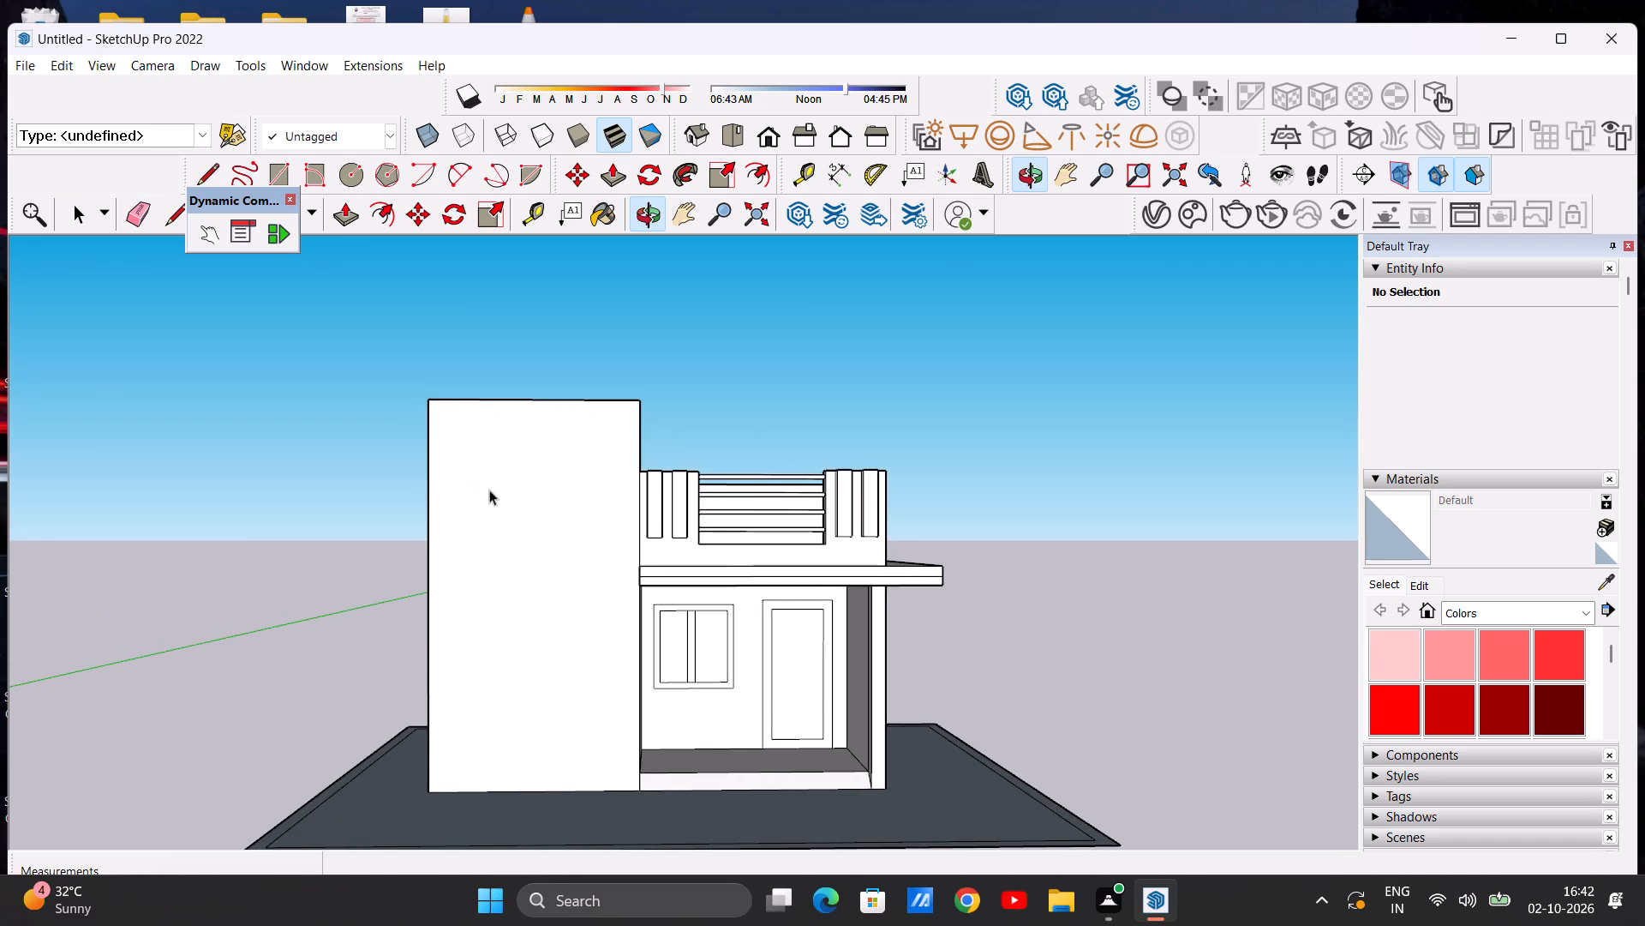
middle_click_drag(491, 490, 499, 494)
scroll(567, 431, "up", 2)
scroll(560, 443, "down", 1)
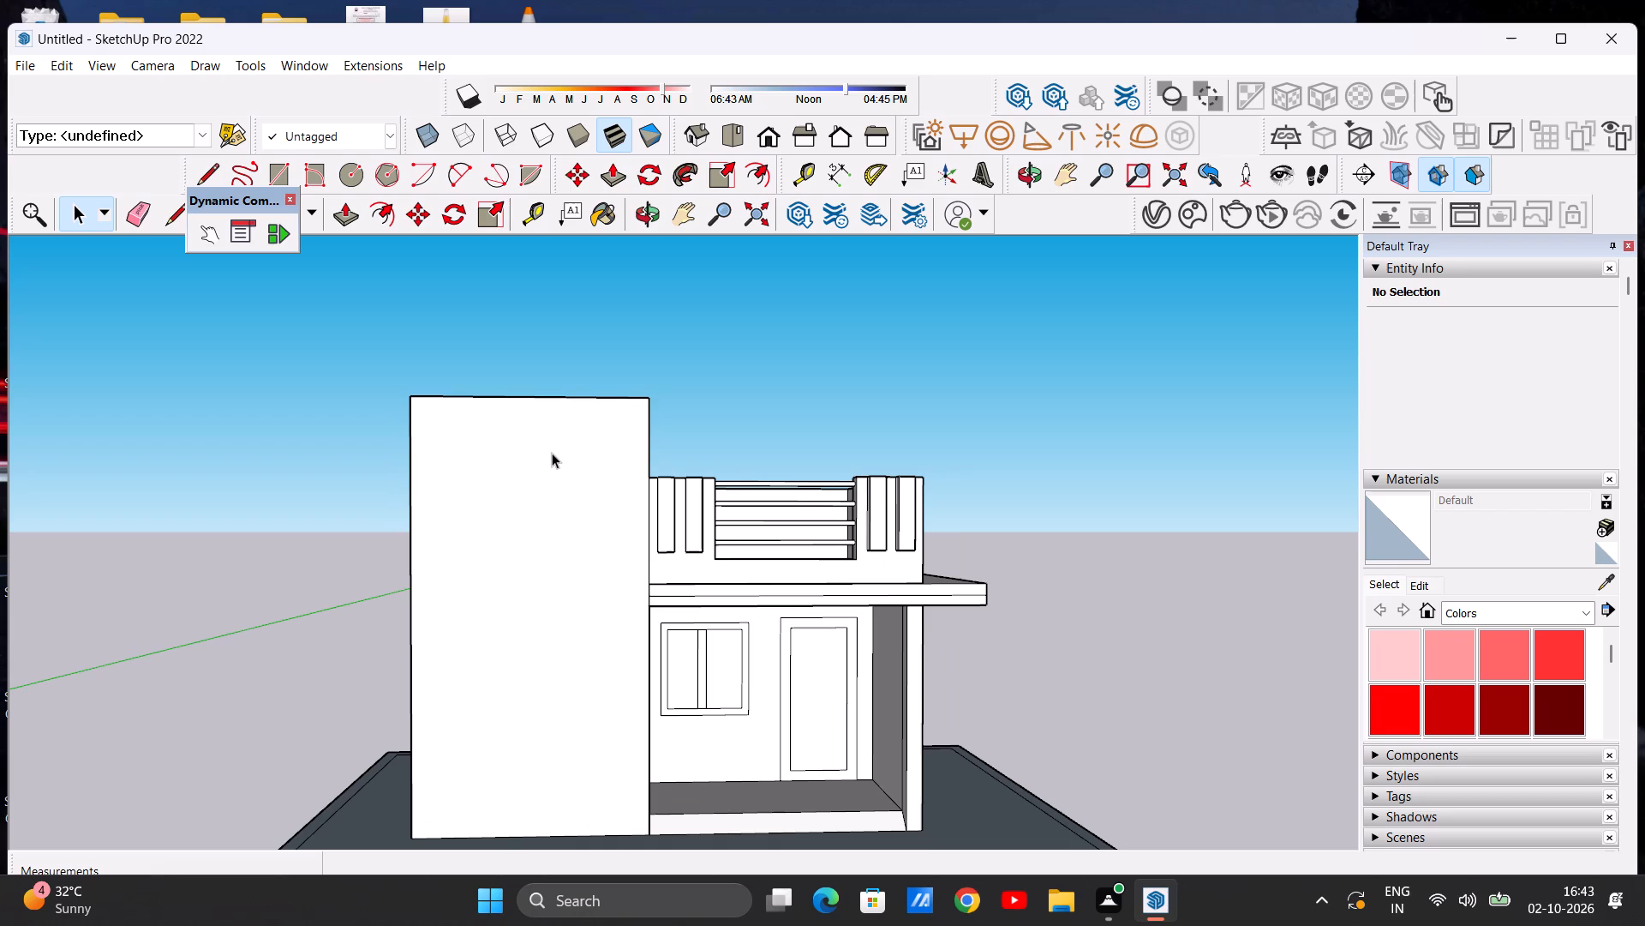
scroll(552, 453, "down", 1)
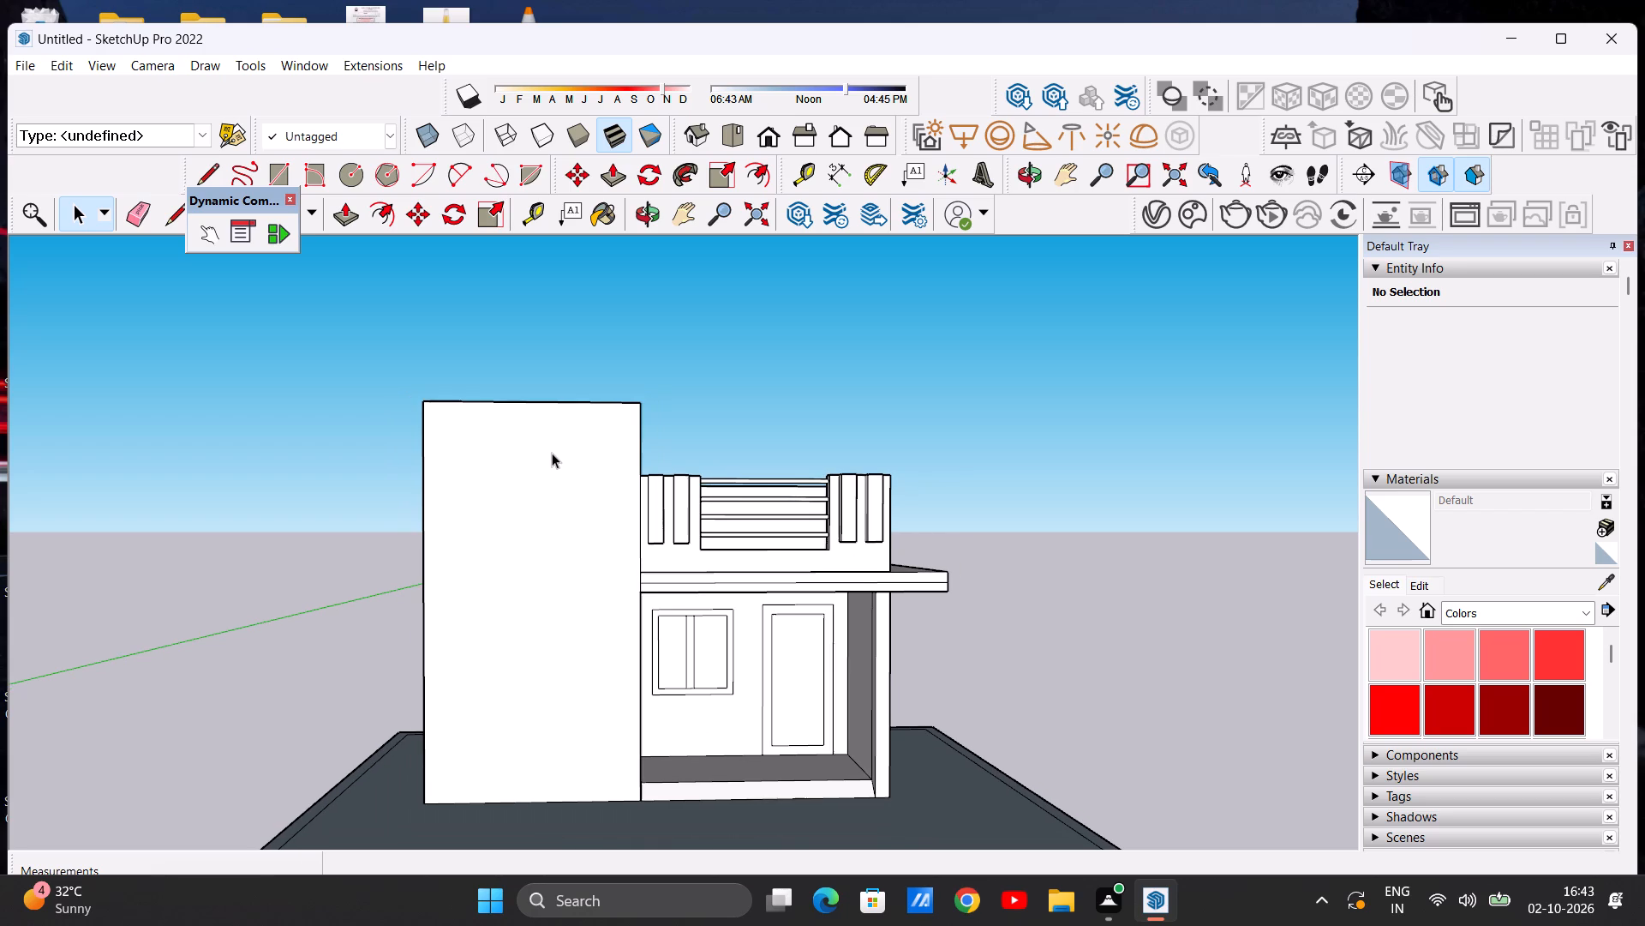
scroll(598, 484, "up", 1)
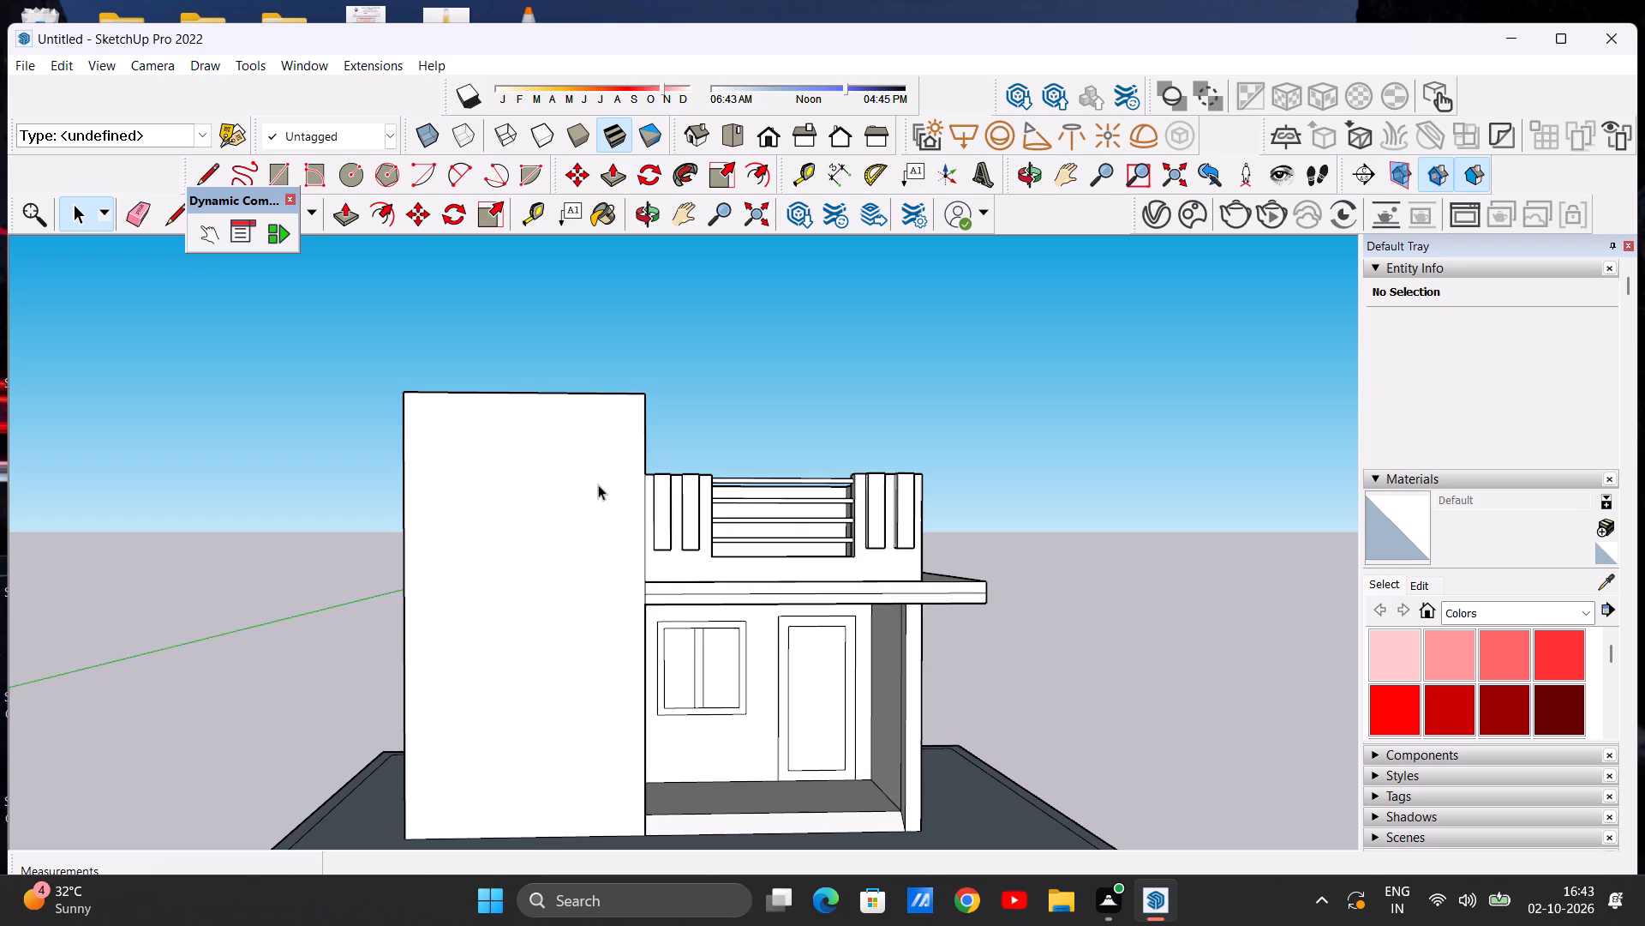
scroll(598, 484, "down", 1)
scroll(607, 484, "up", 1)
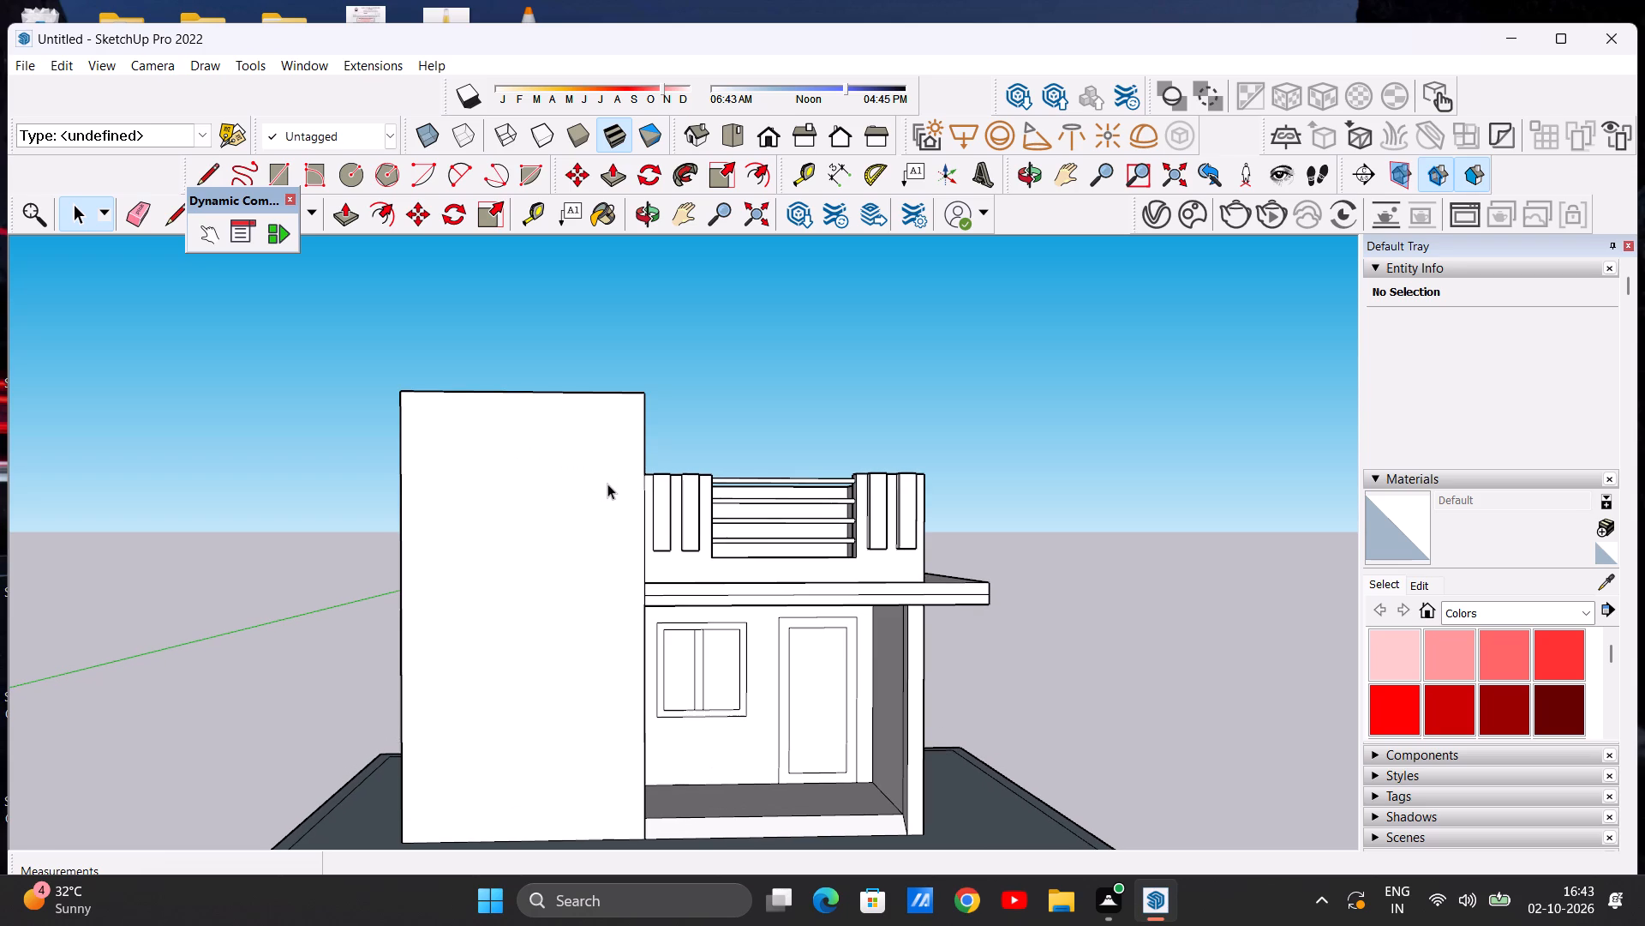
scroll(607, 484, "down", 1)
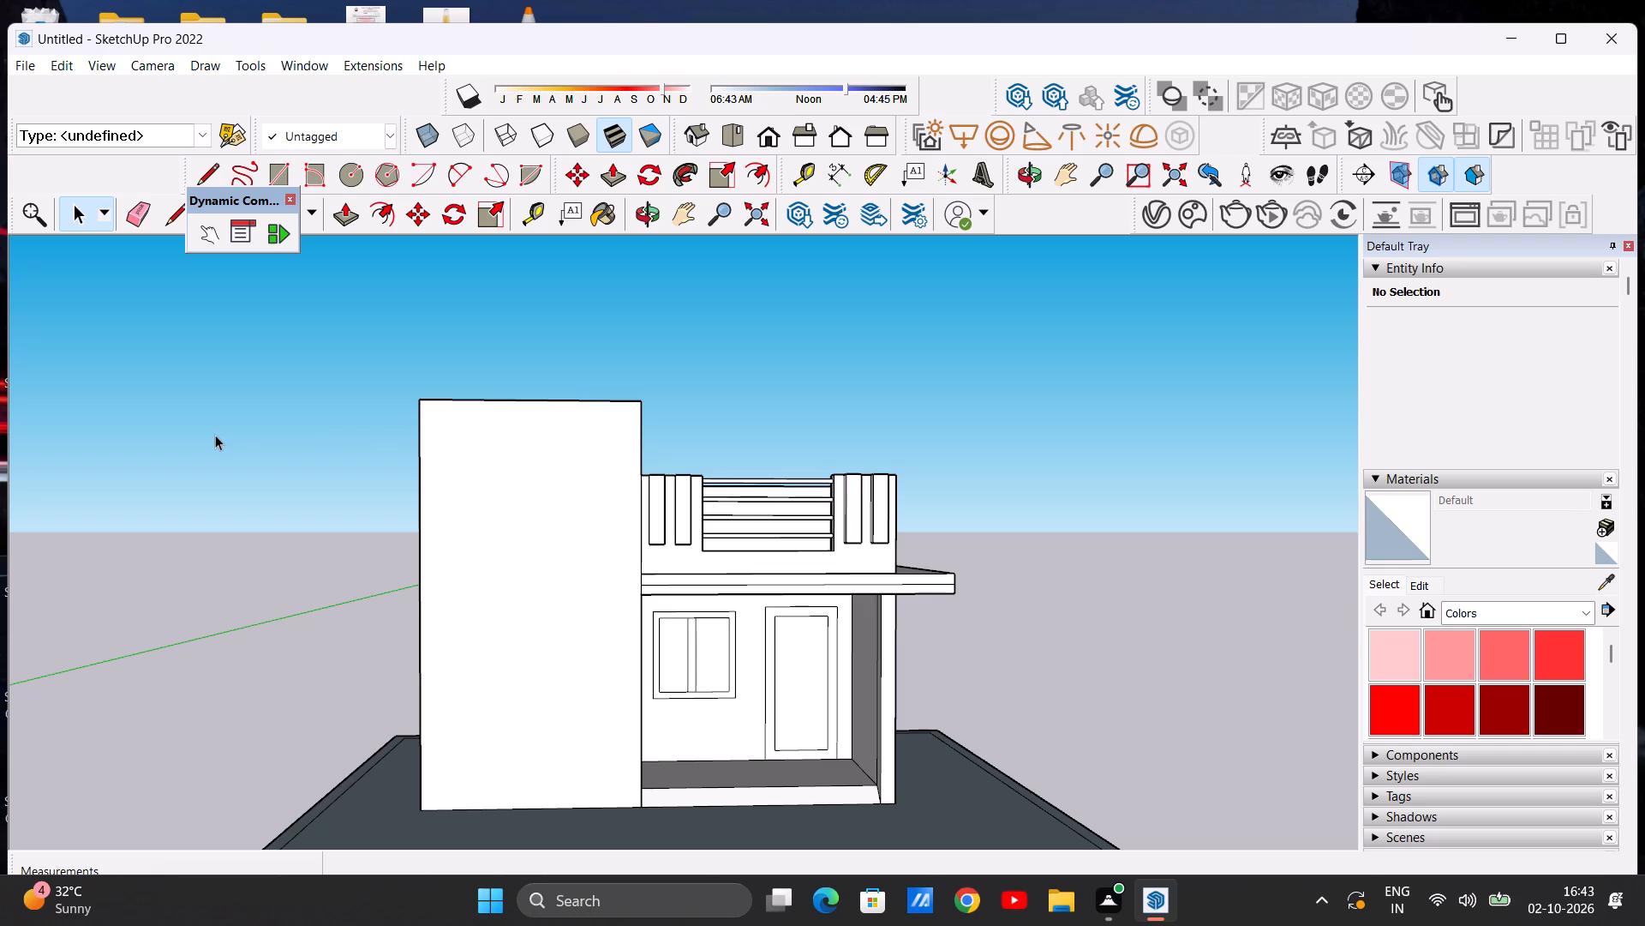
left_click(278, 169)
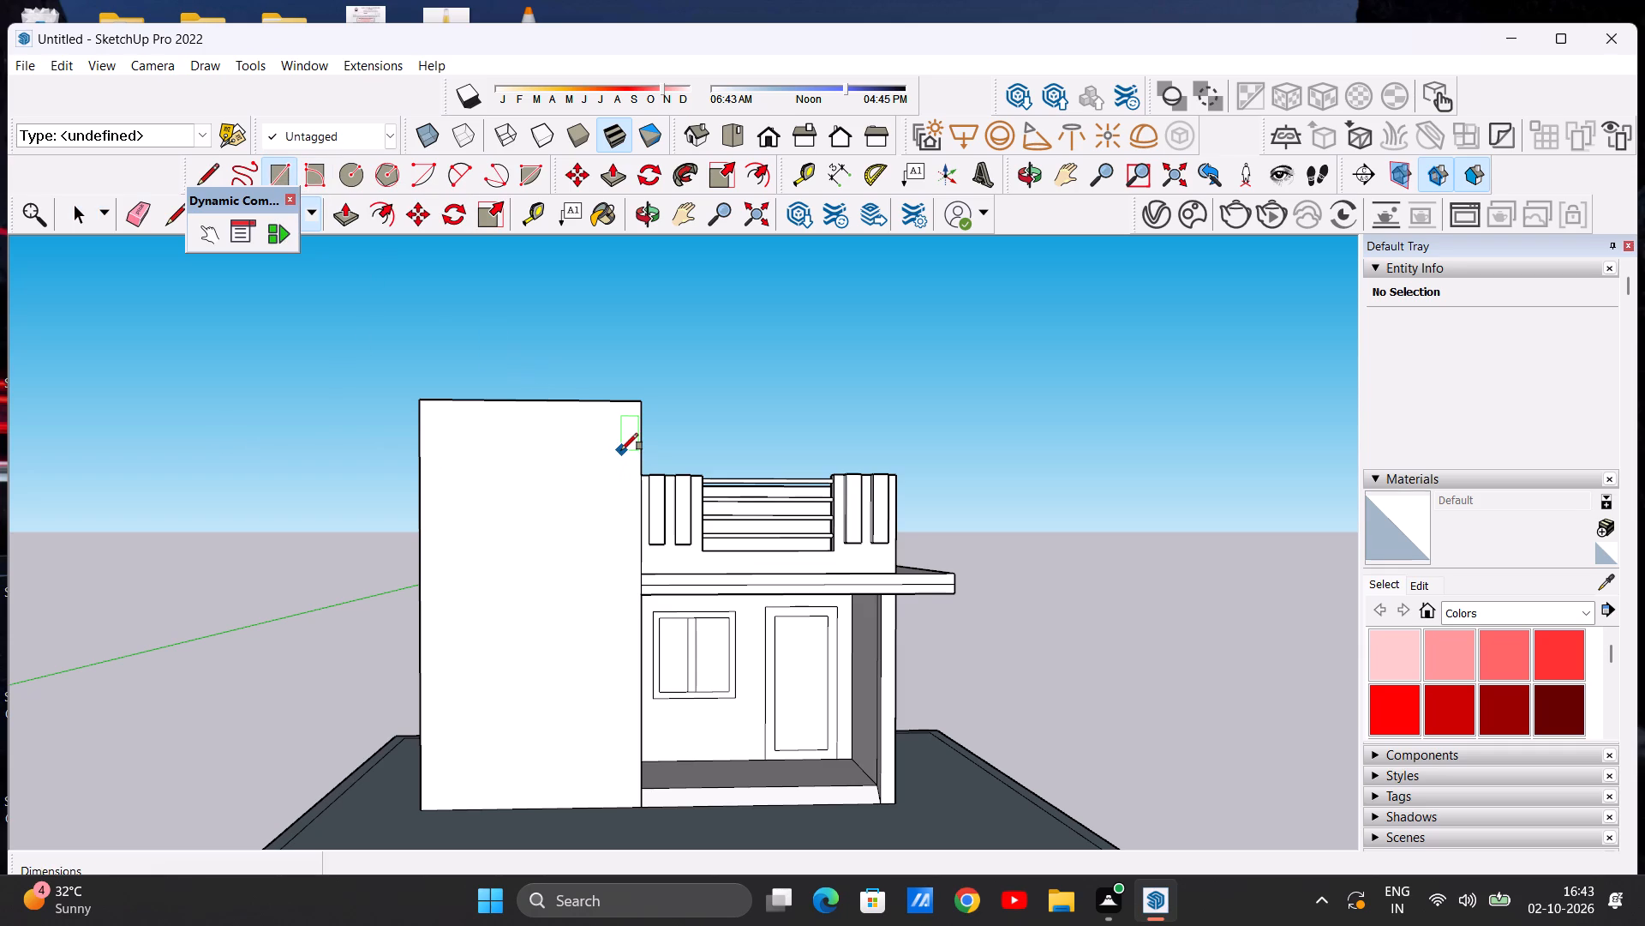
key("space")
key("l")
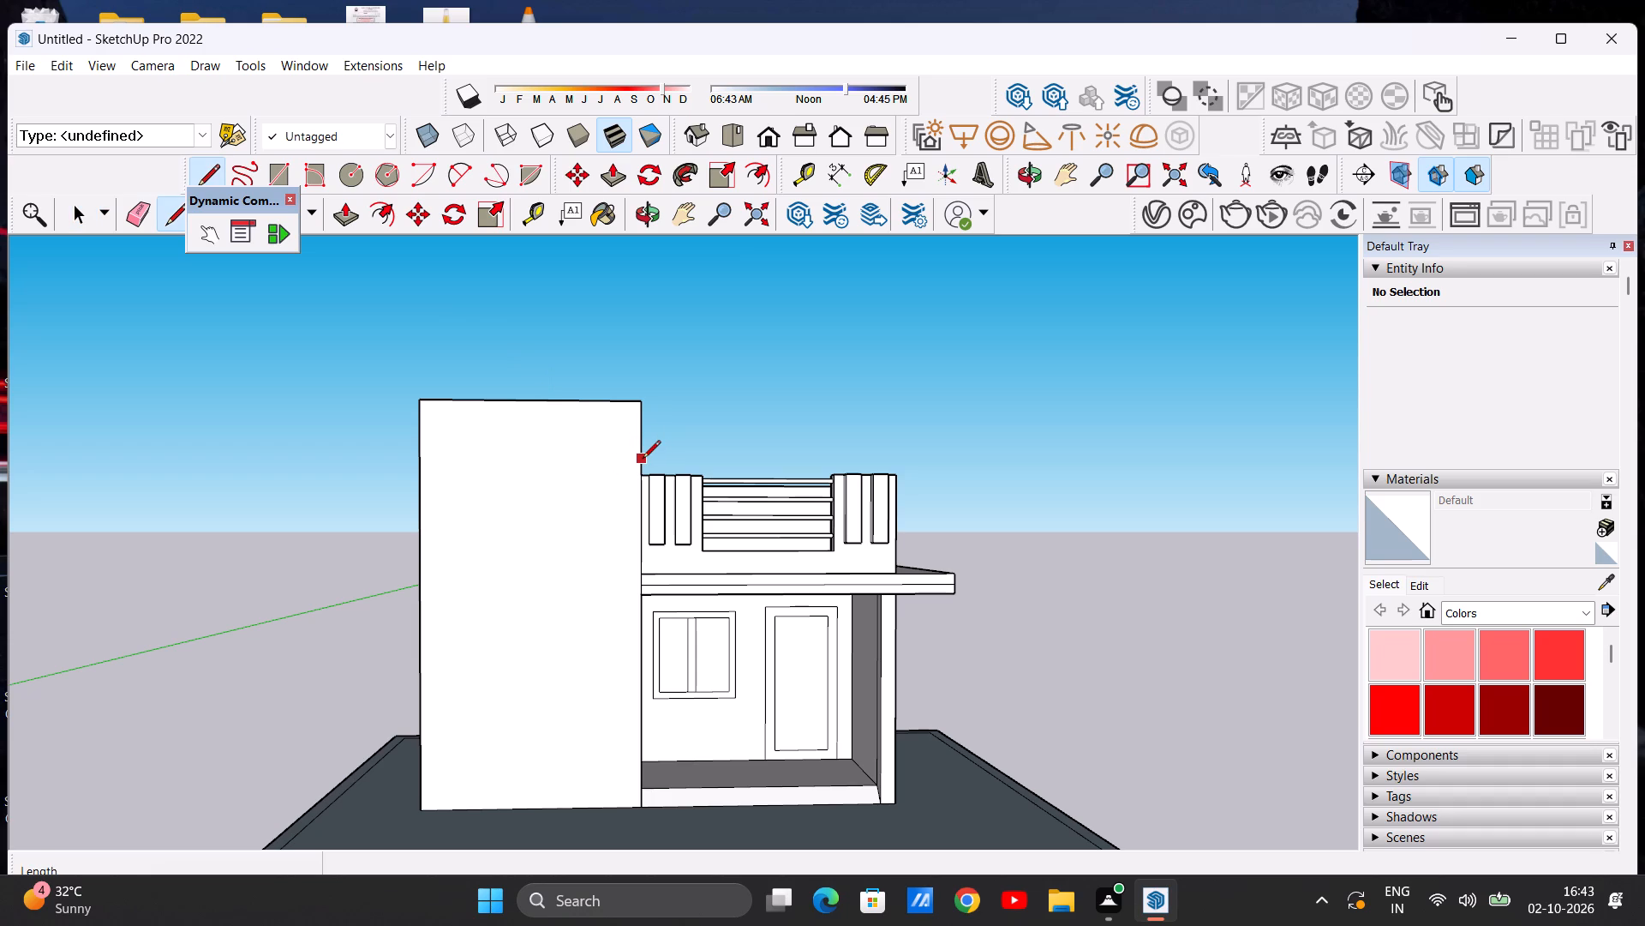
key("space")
Draw a rectangle about 18' 3 5/8" high by 5' 9 5/16" wide on the tall front wall, reaching down to its base edge.
key("r")
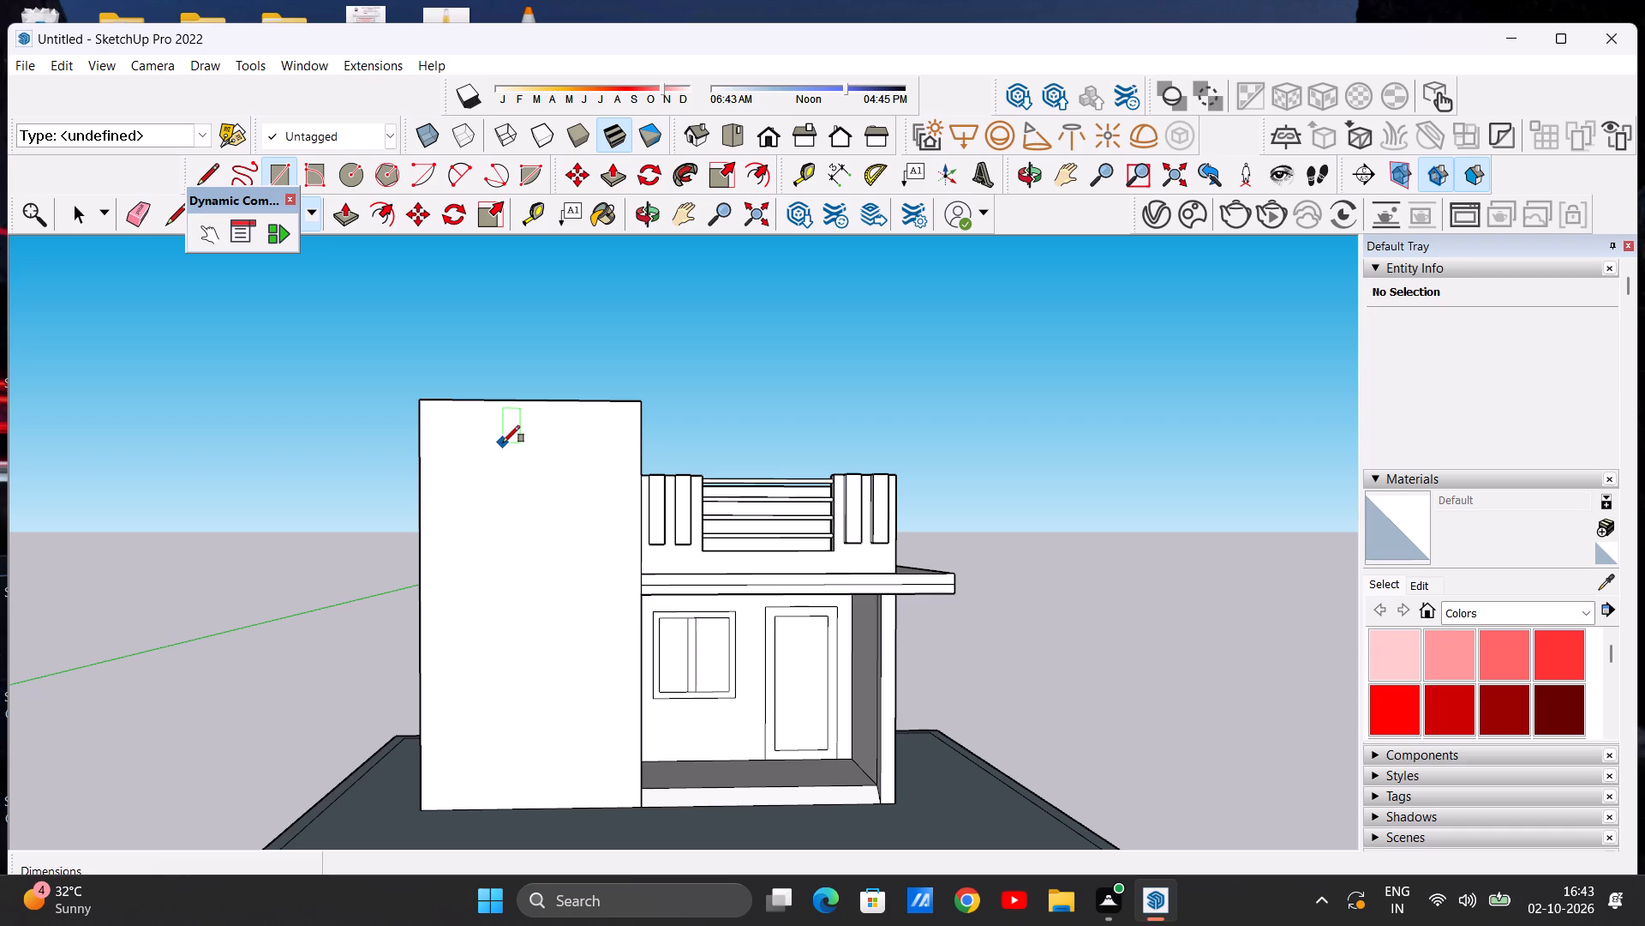
left_click(503, 442)
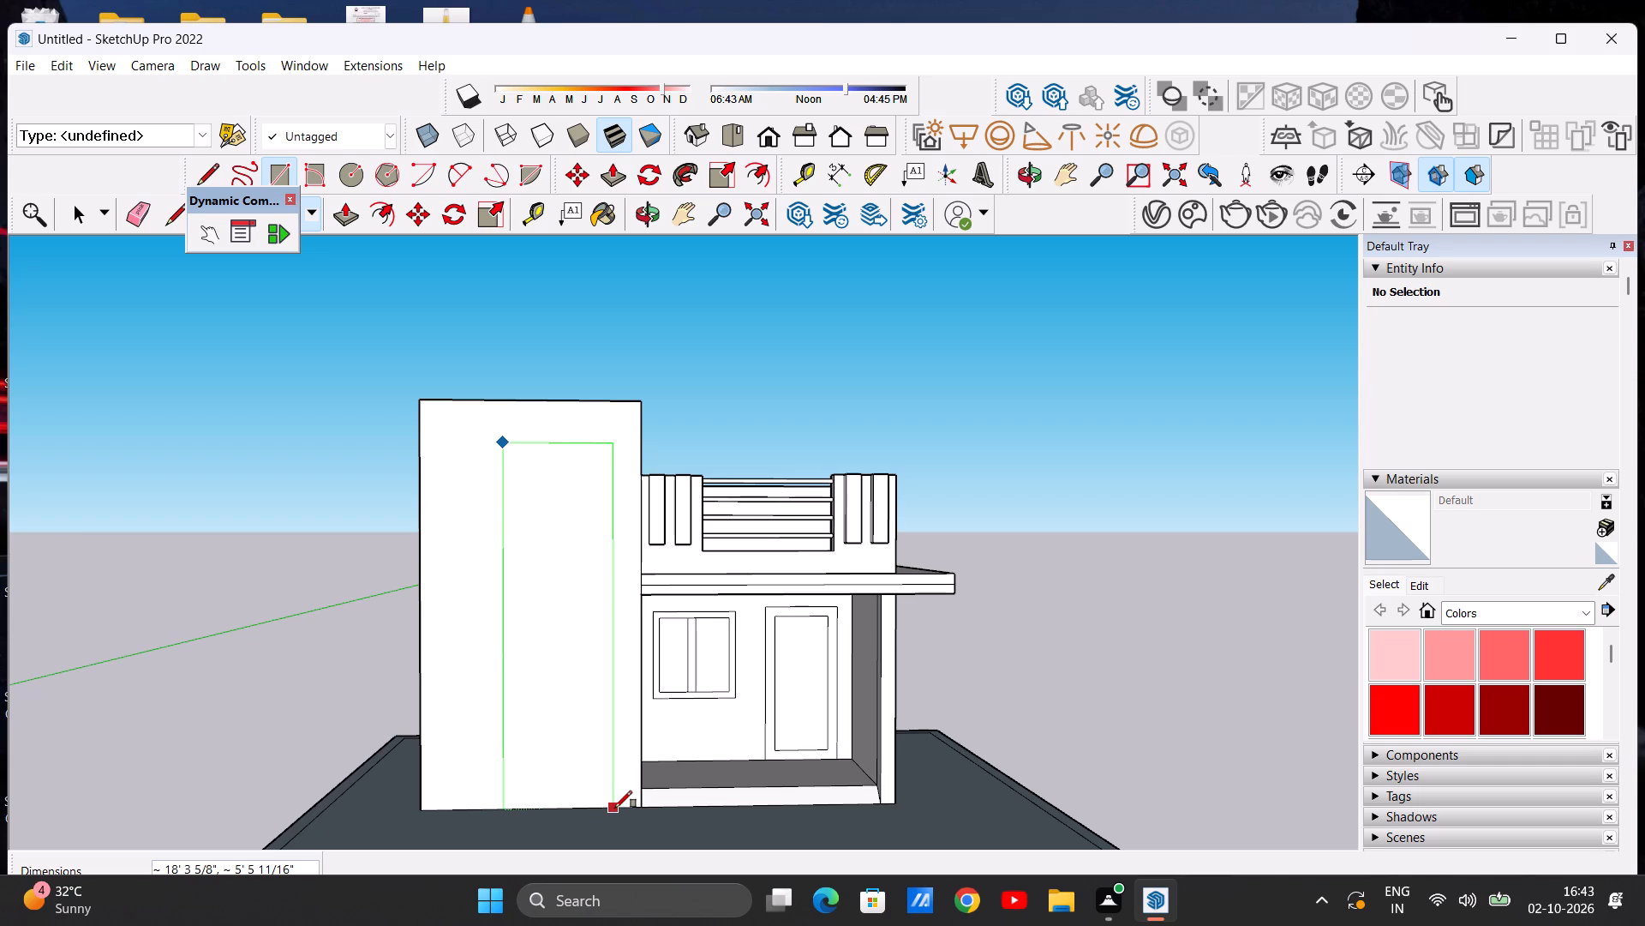
left_click(619, 808)
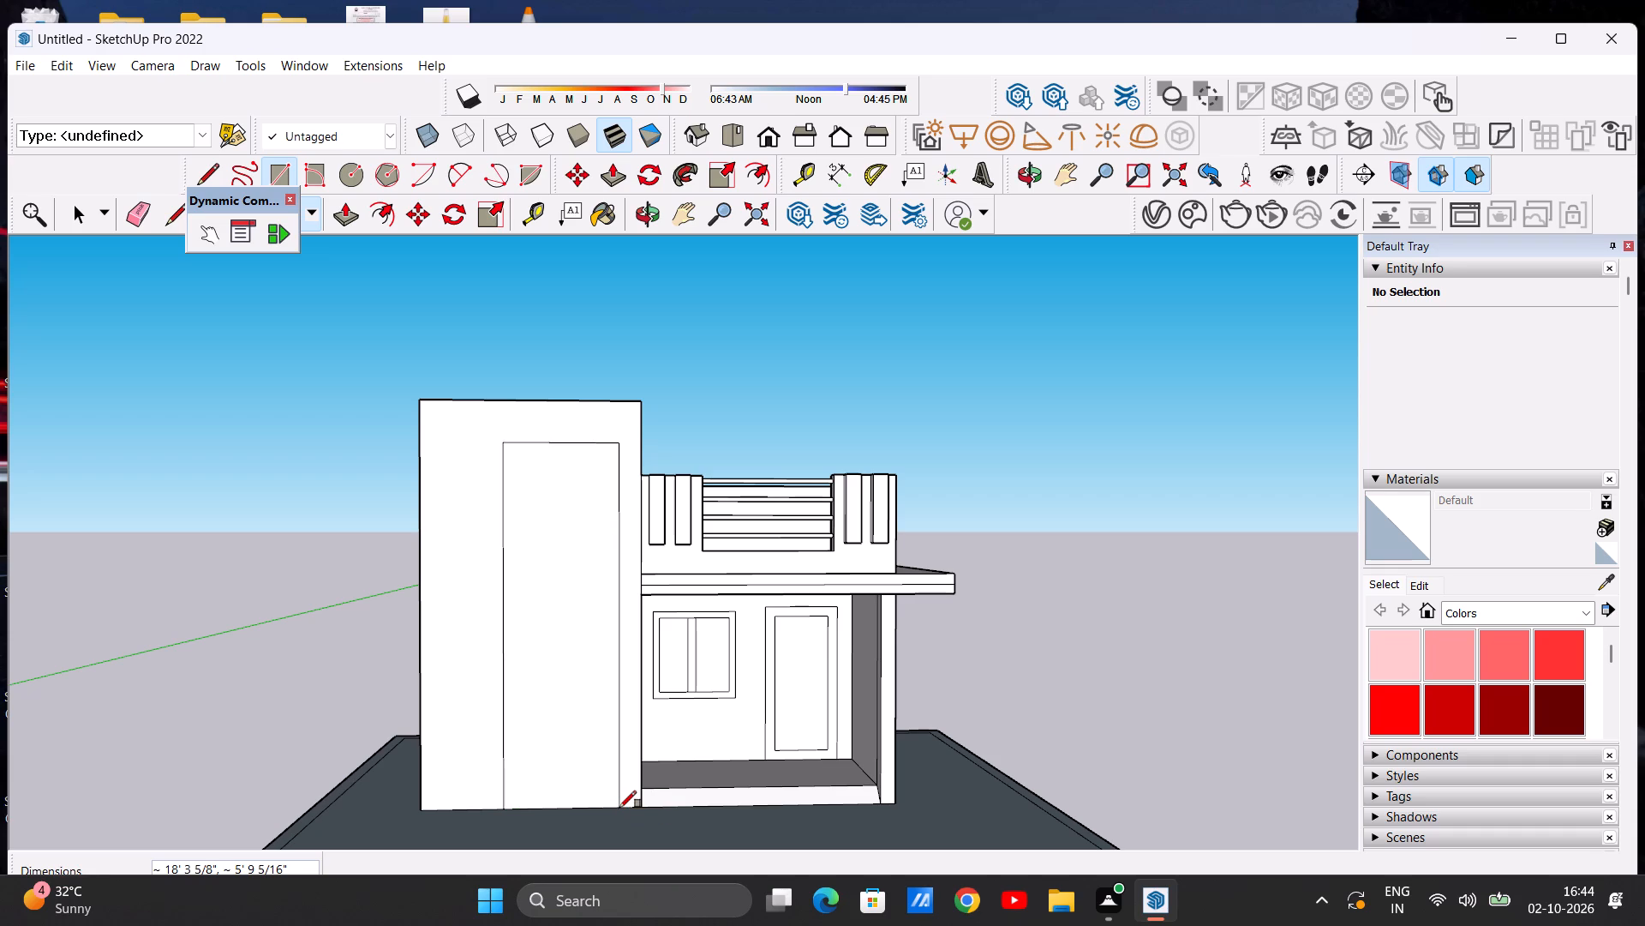
key("space")
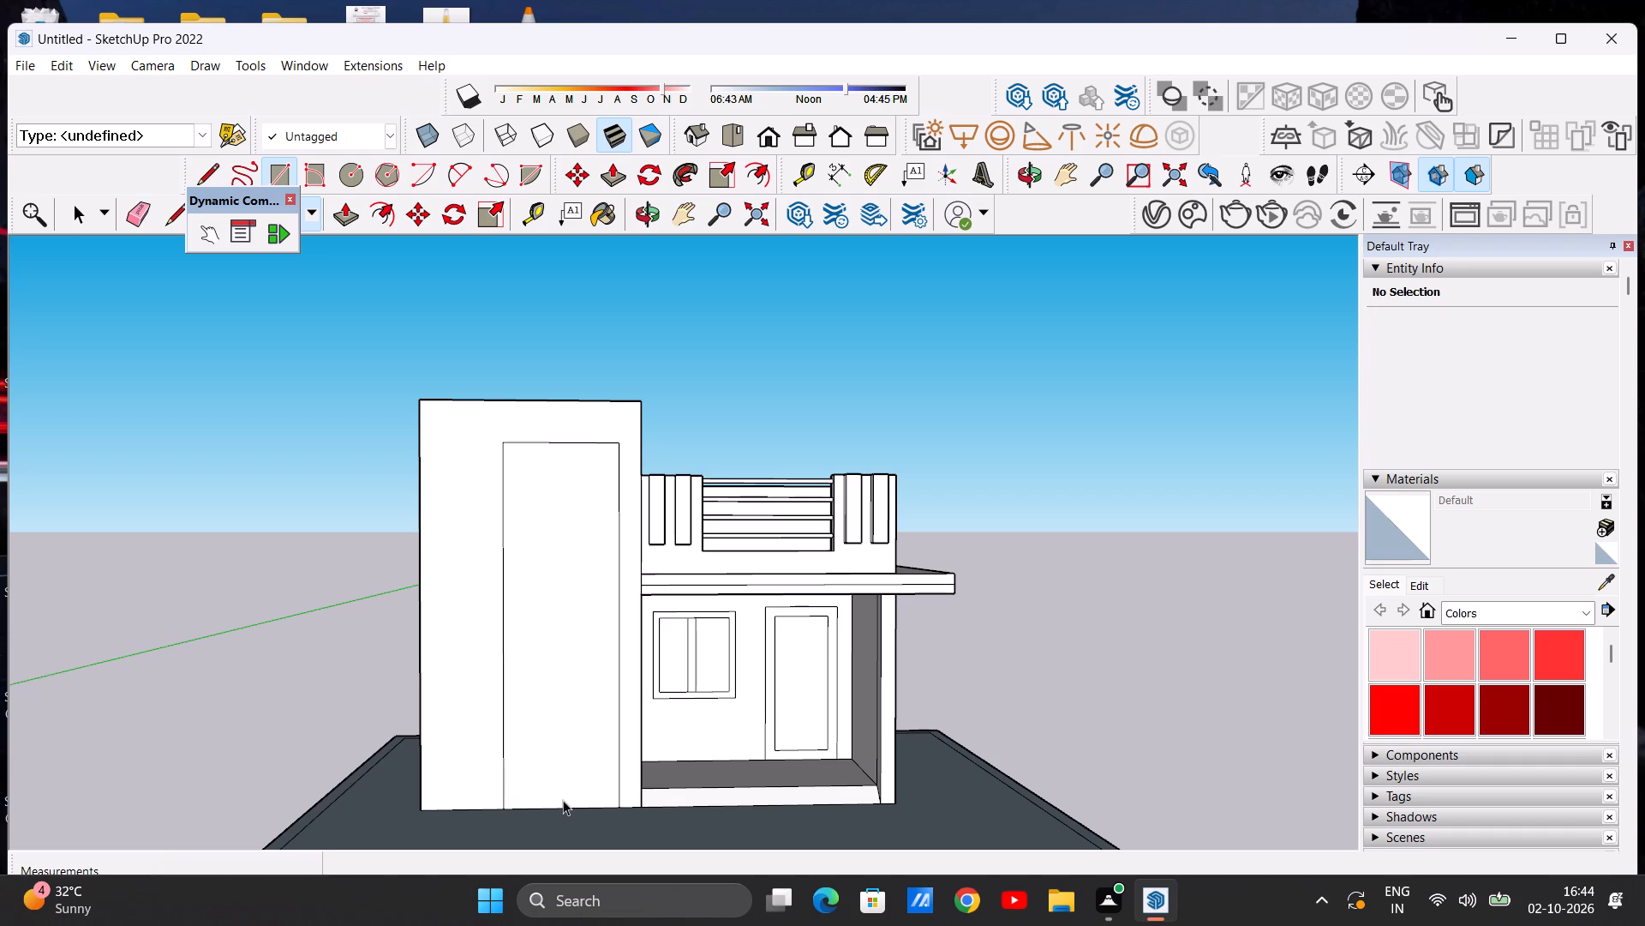
scroll(541, 797, "down", 2)
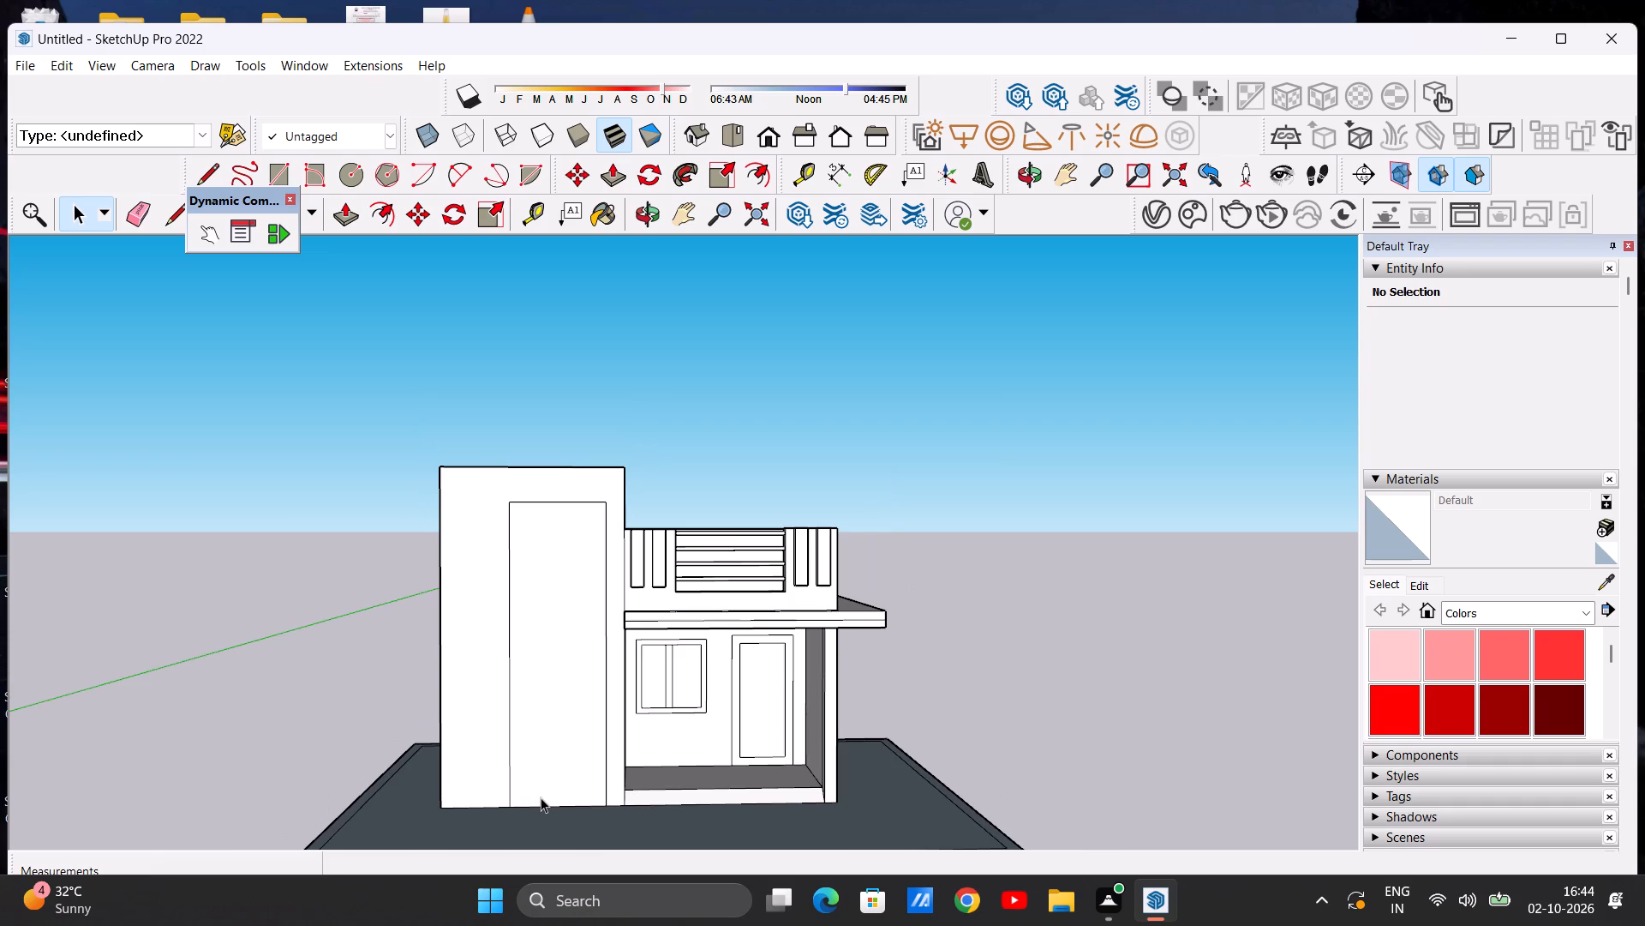
Erase the vertical side line of the tall panel outline that lies farther from the porch.
scroll(541, 797, "down", 2)
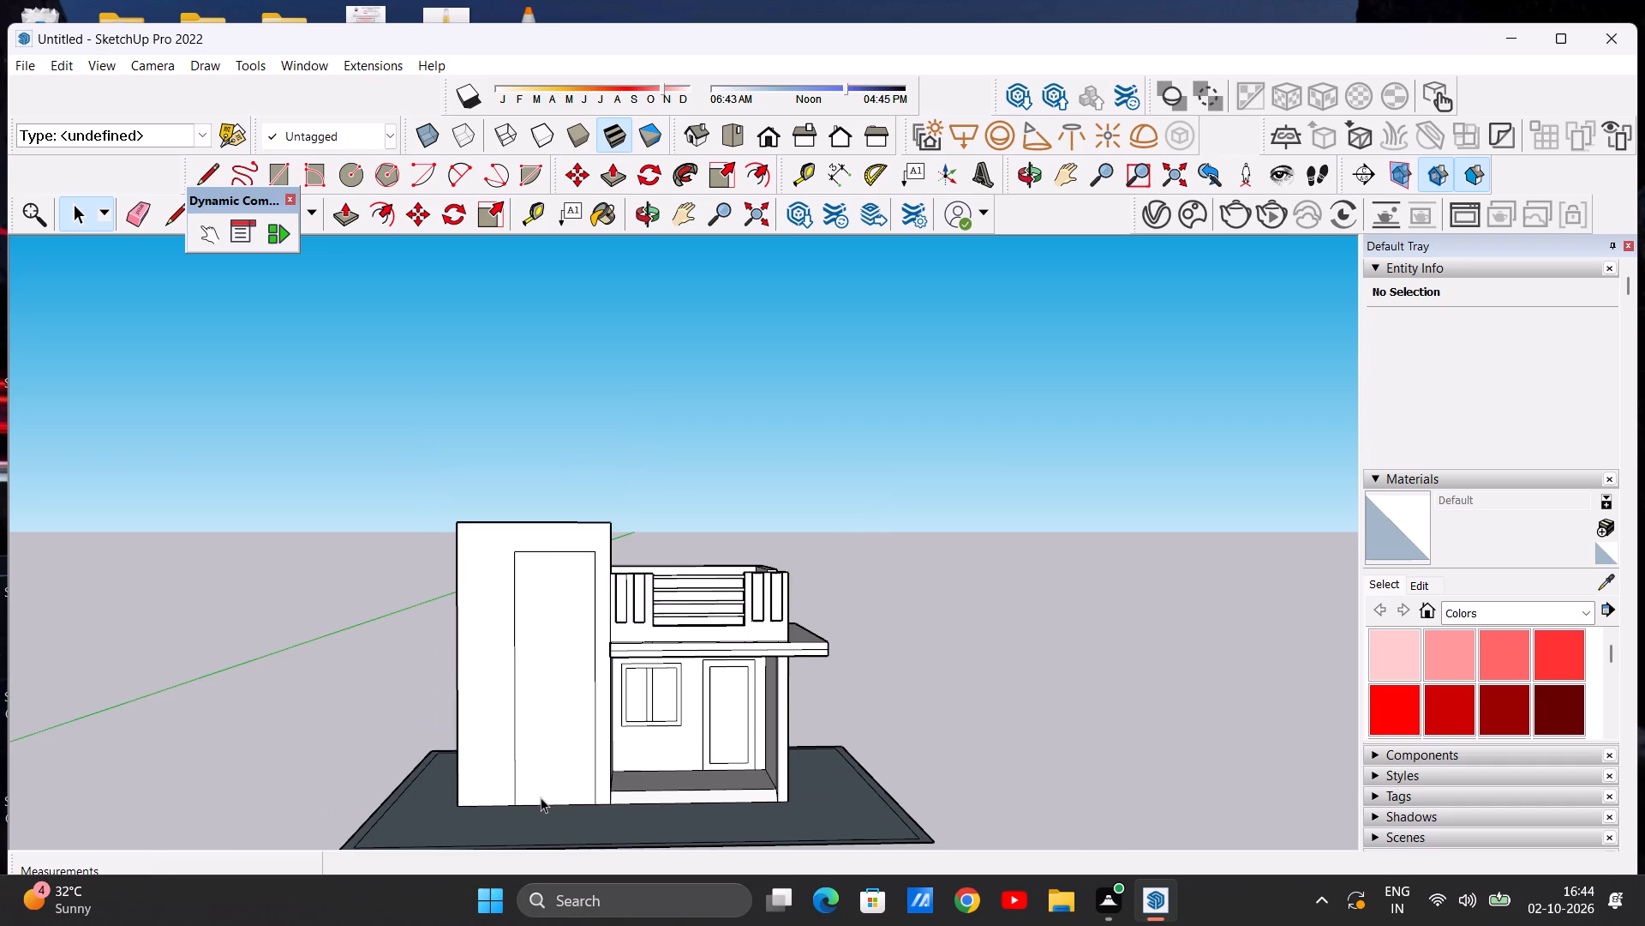
scroll(541, 797, "up", 1)
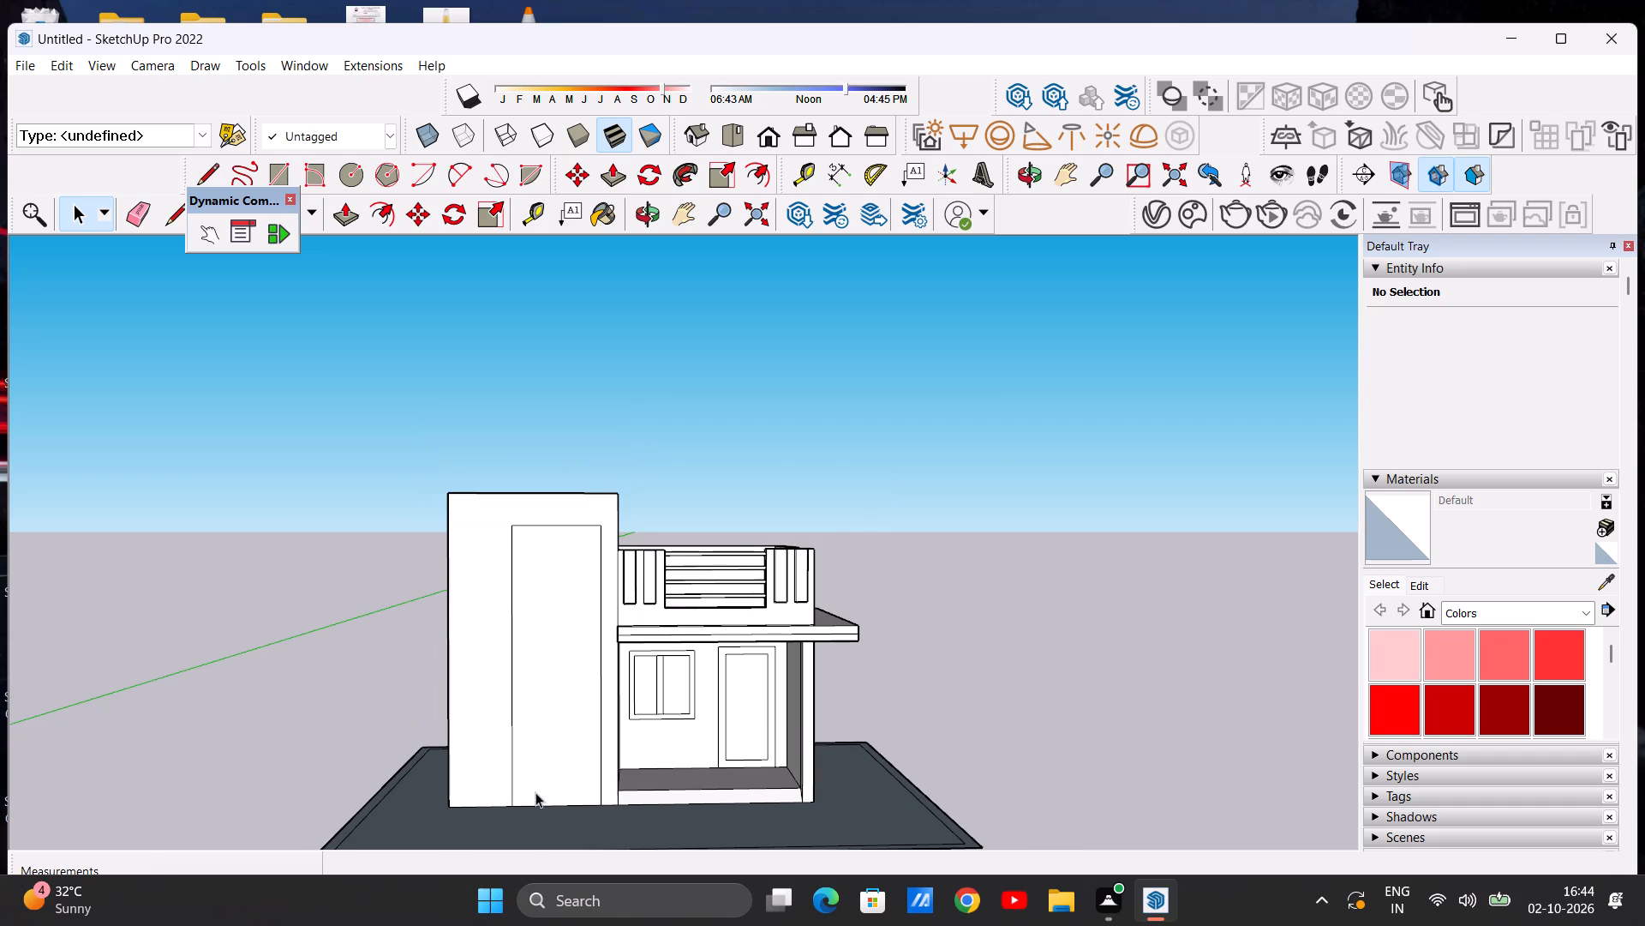
scroll(513, 783, "down", 2)
scroll(542, 779, "up", 4)
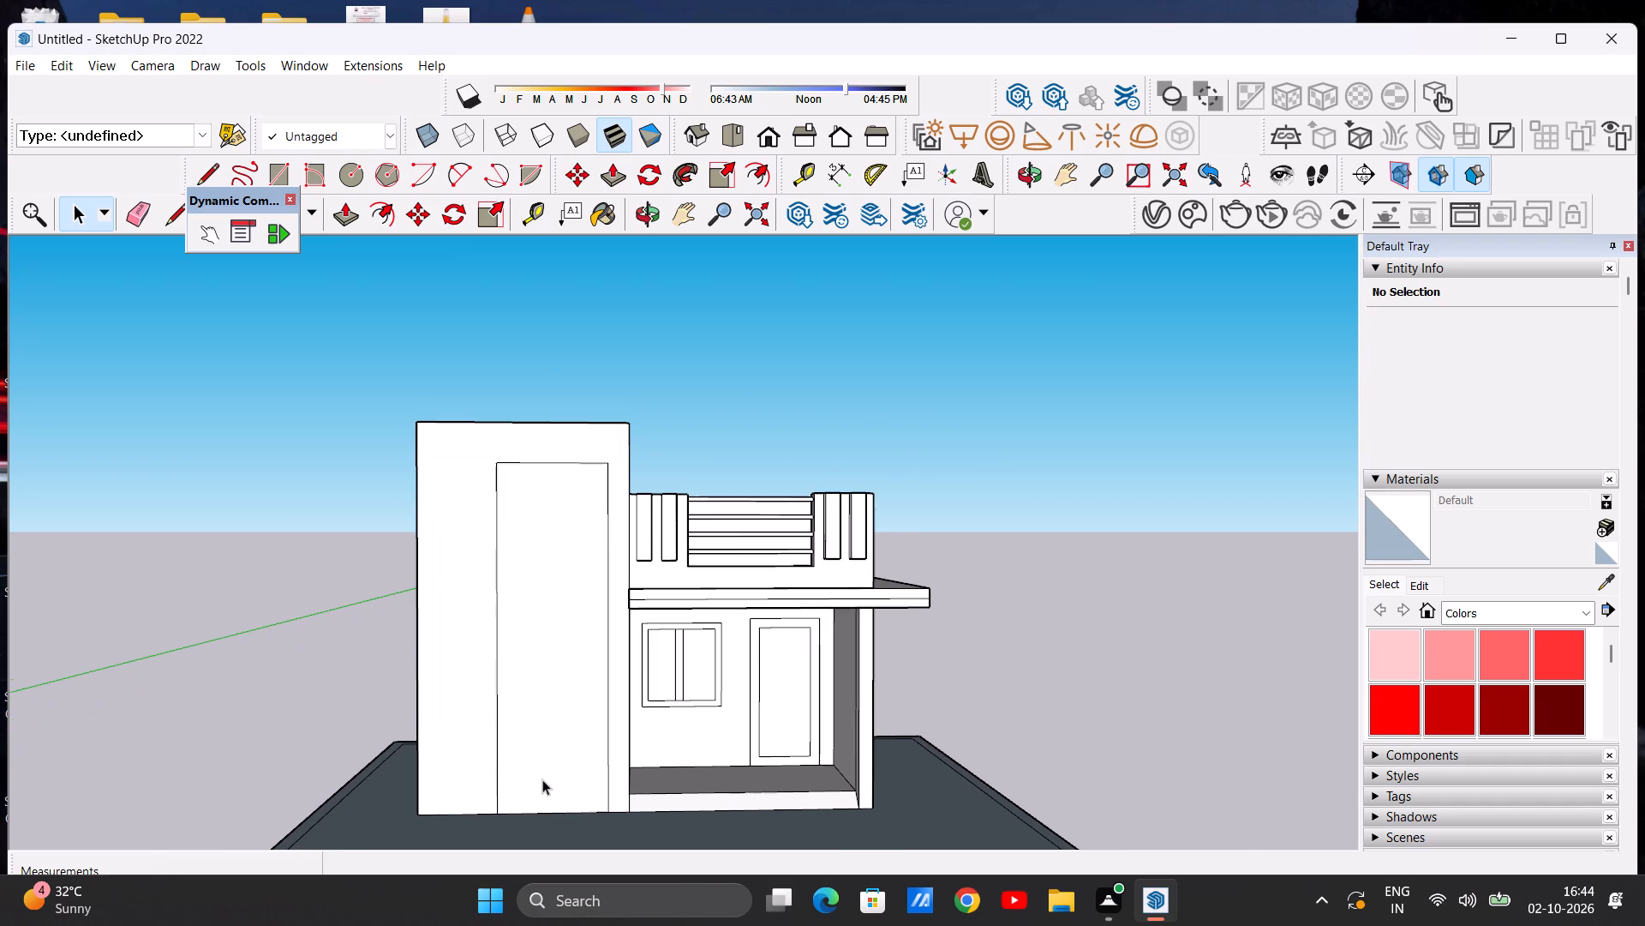
scroll(542, 779, "up", 3)
key("e")
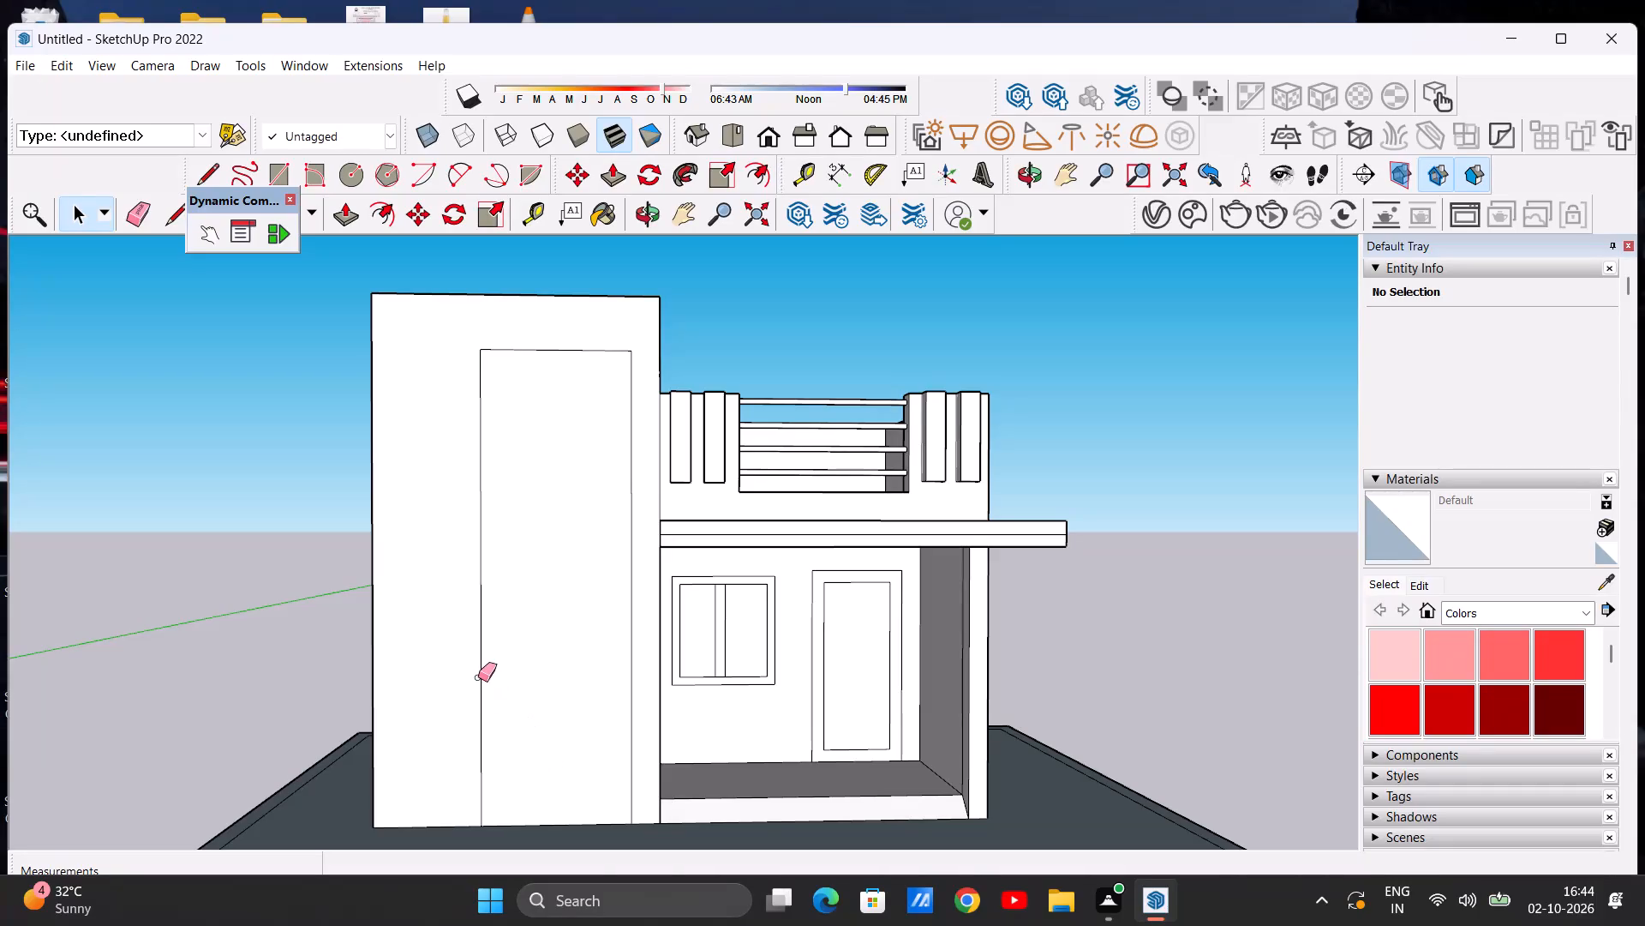
left_click(482, 671)
key("space")
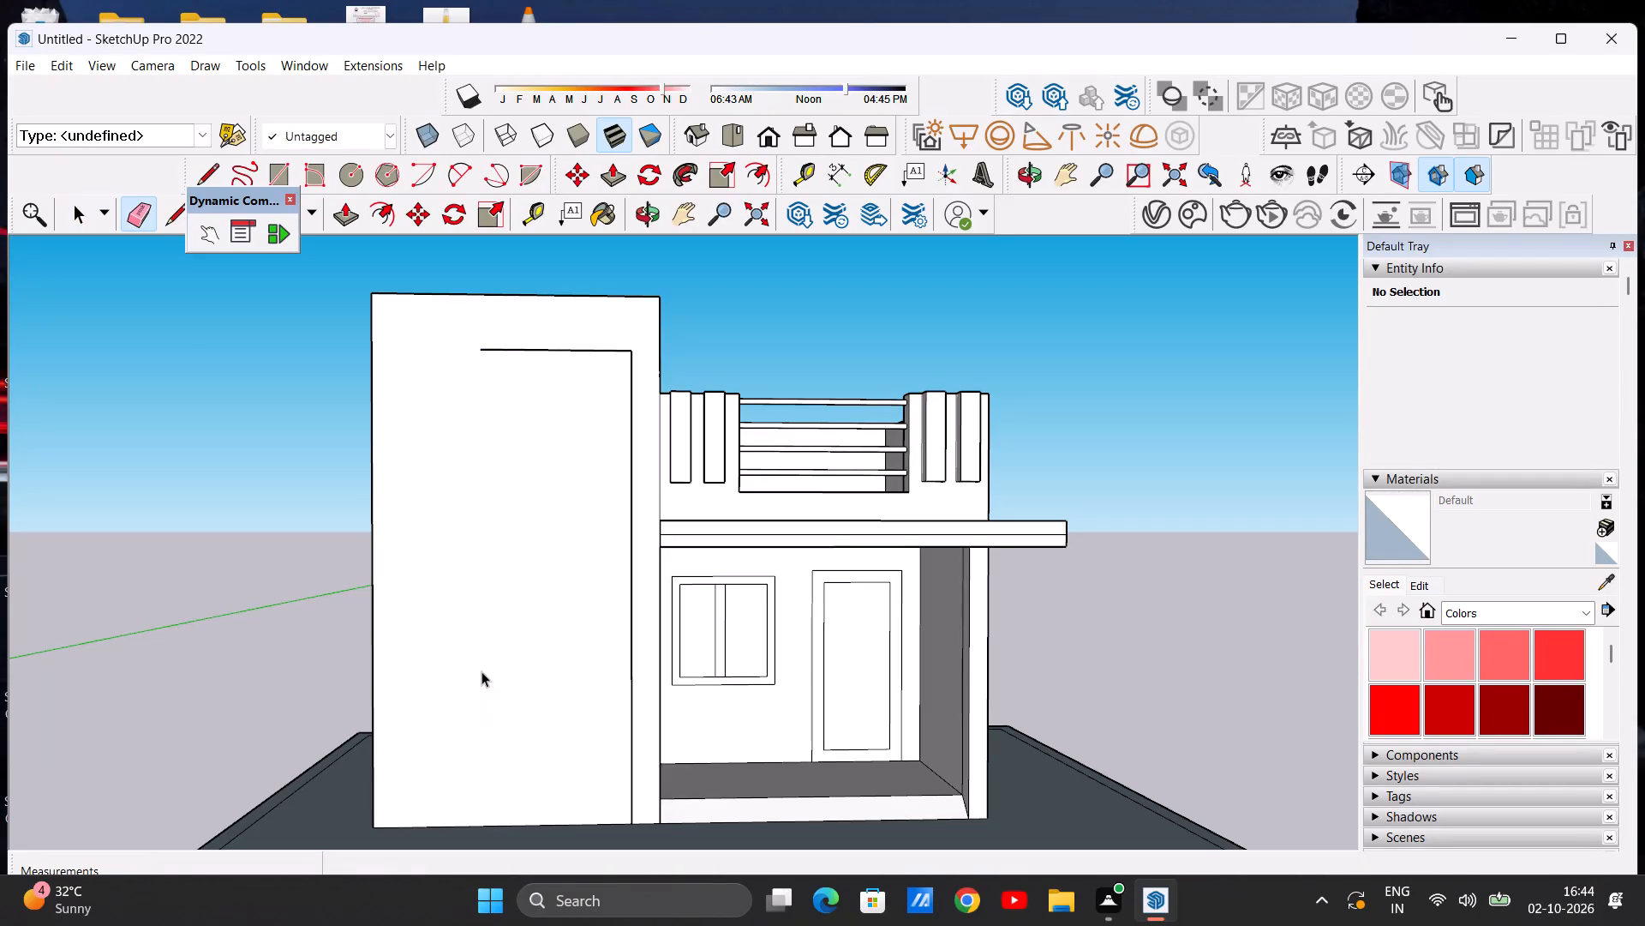
Extend the panel's top line about 1' 1 13/16" away from the porch and draw a vertical about 18' 3 5/8" down to the wall's base.
key("l")
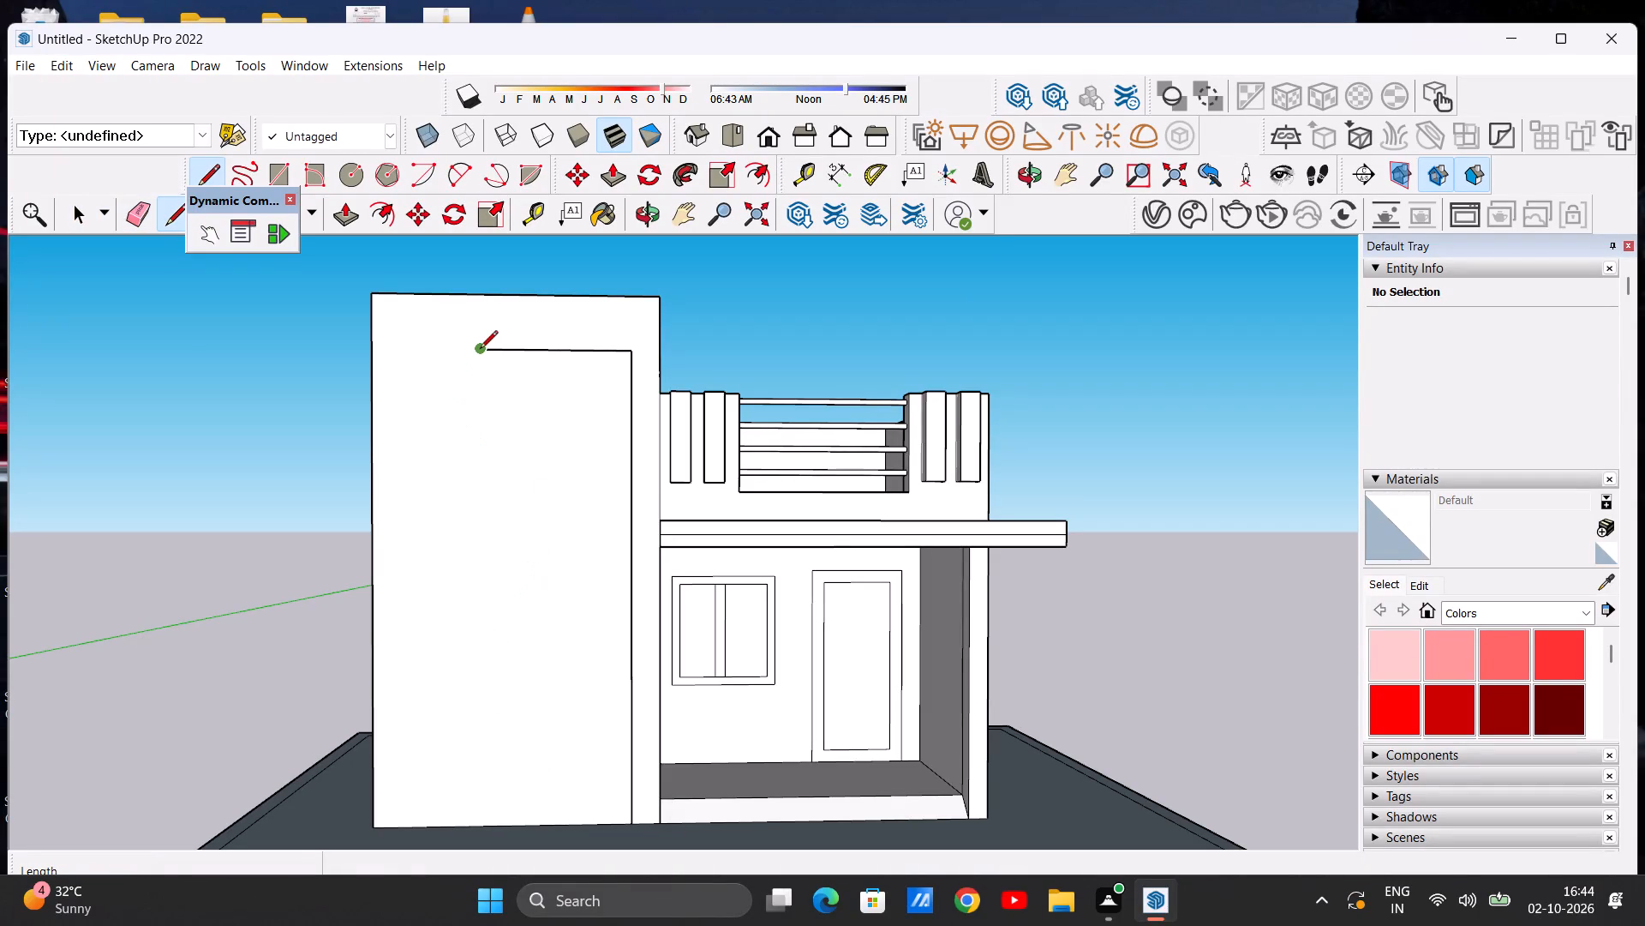
left_click(480, 350)
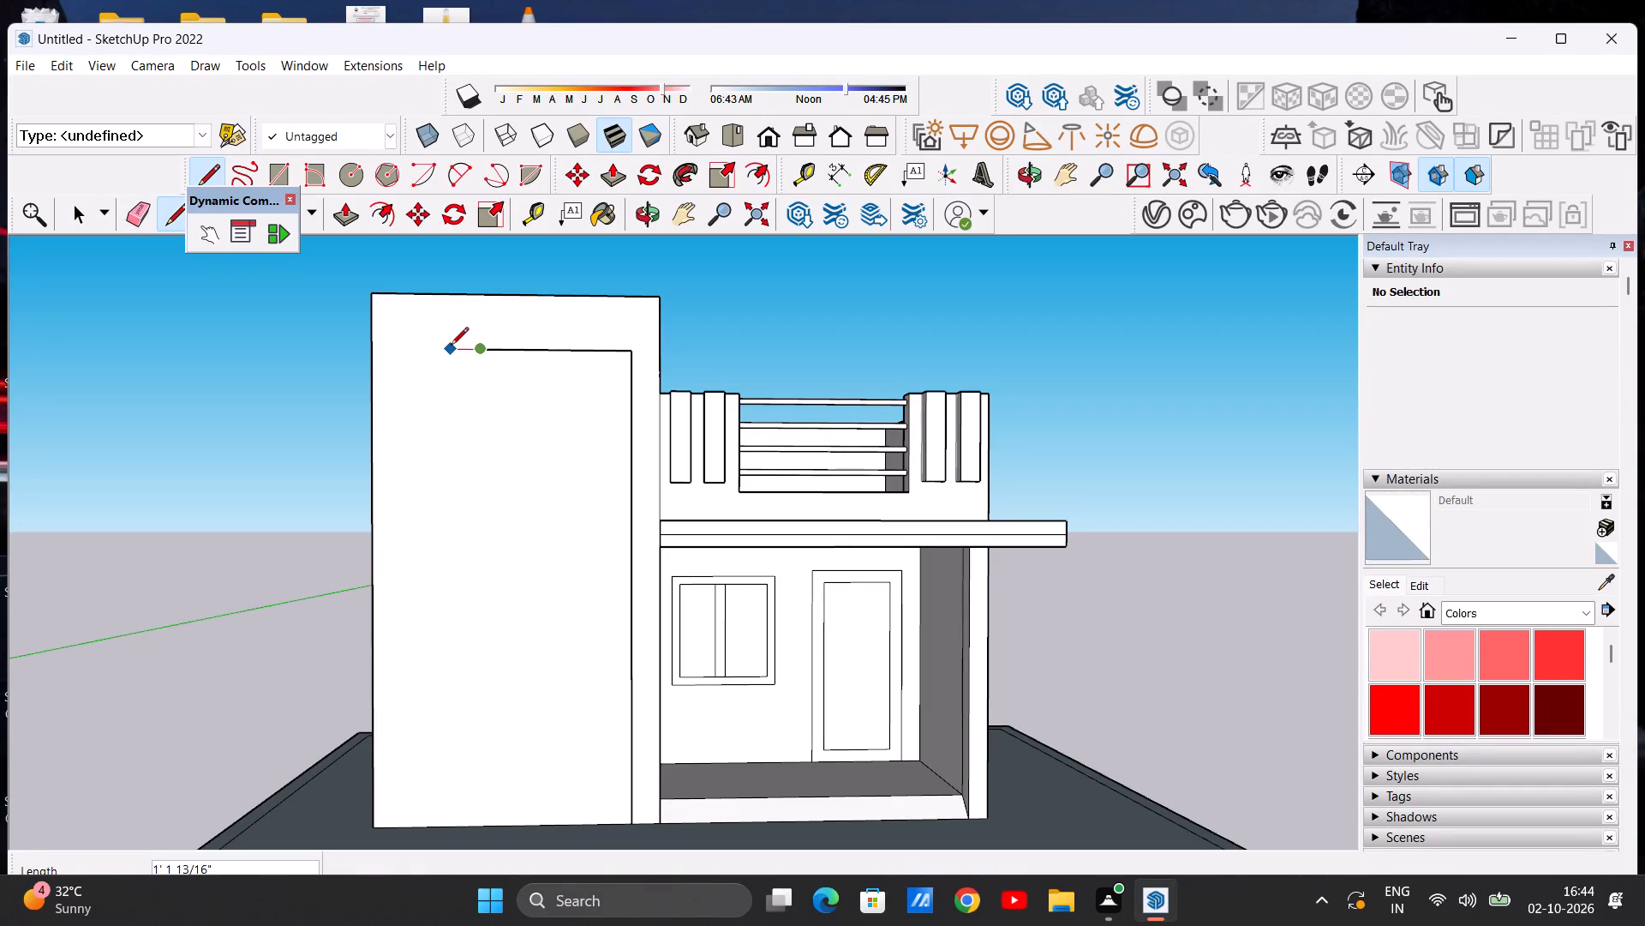
left_click(452, 346)
left_click(452, 346)
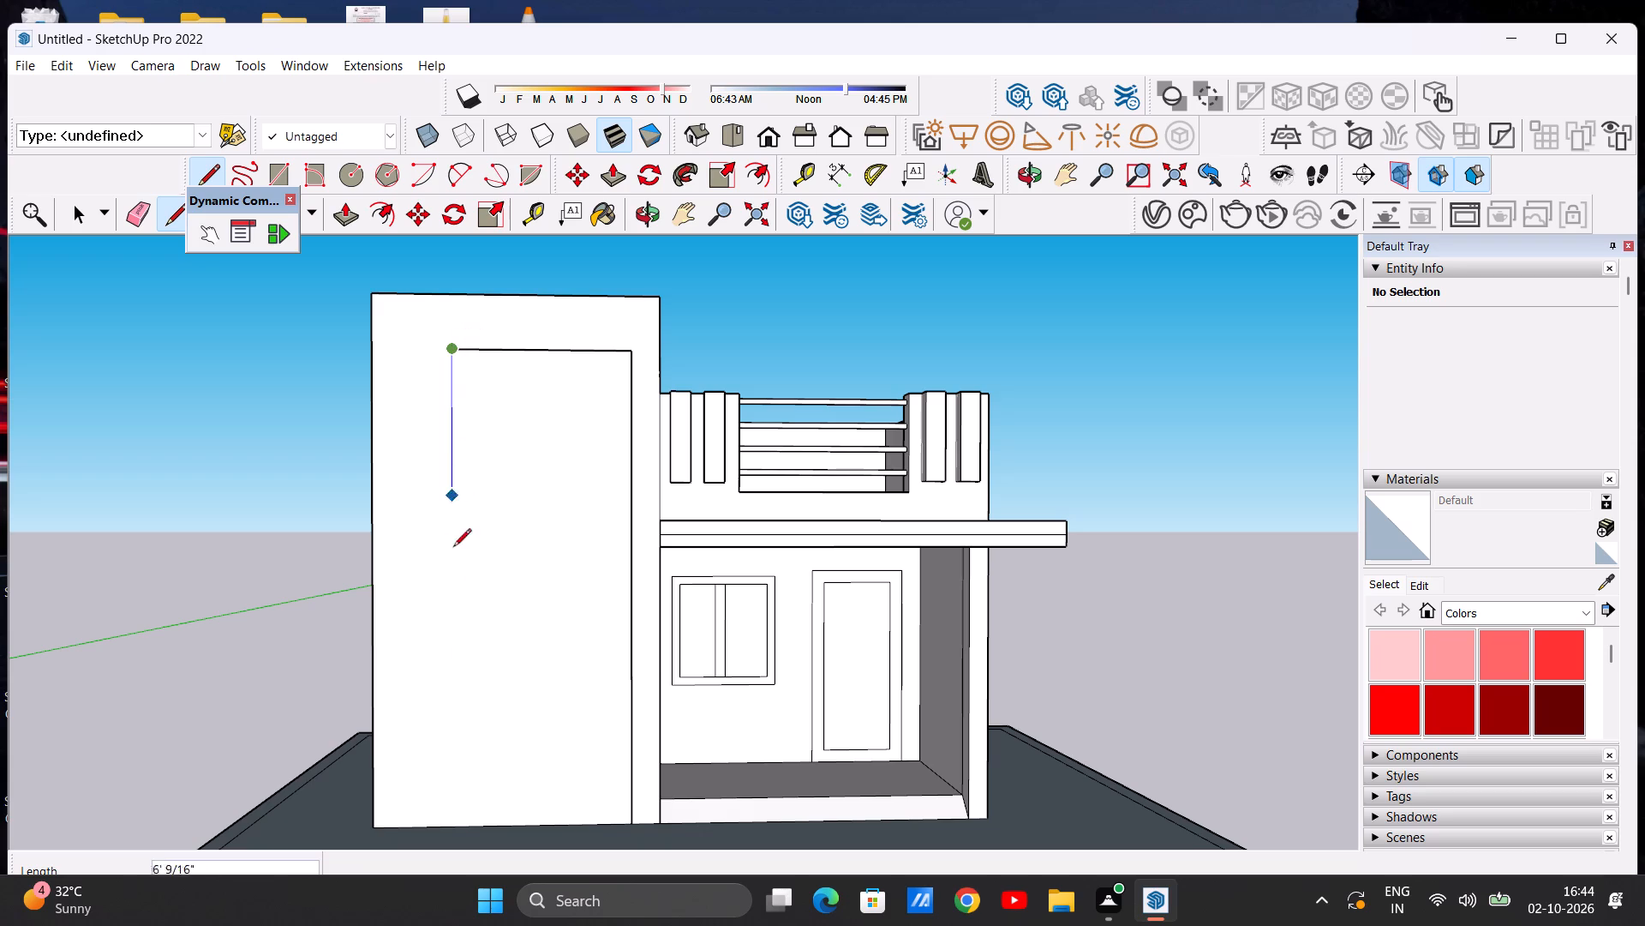
left_click(455, 830)
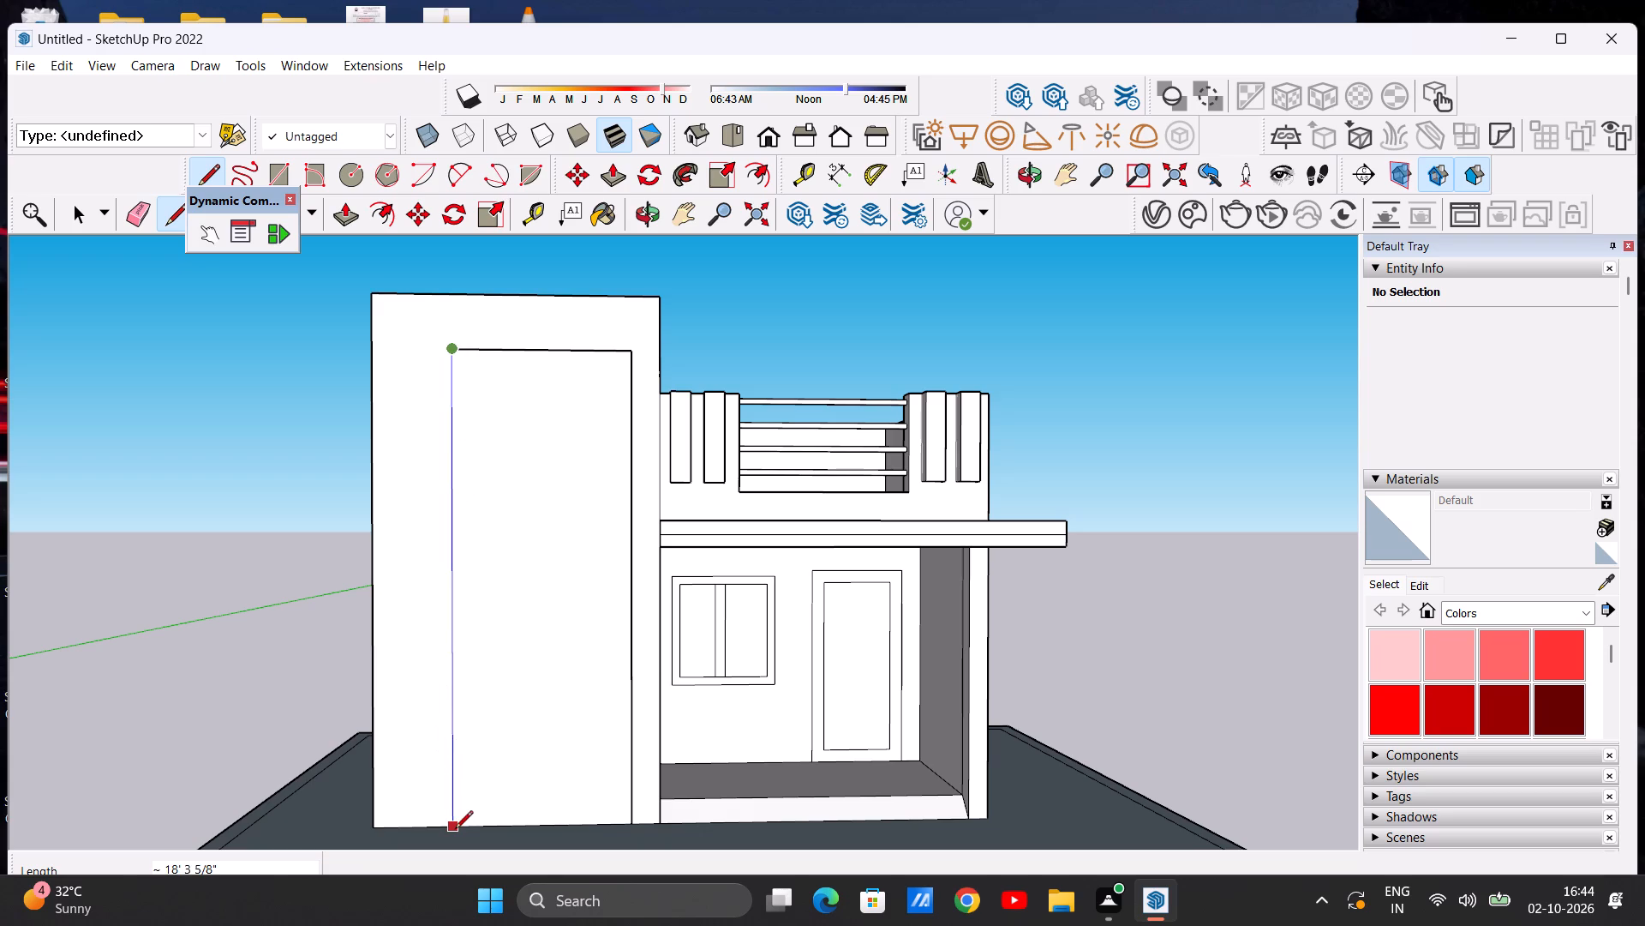
key("space")
Examine the widened panel outline on the tall front wall from the front and at an angle, checking its proportions against the facade.
scroll(512, 688, "down", 2)
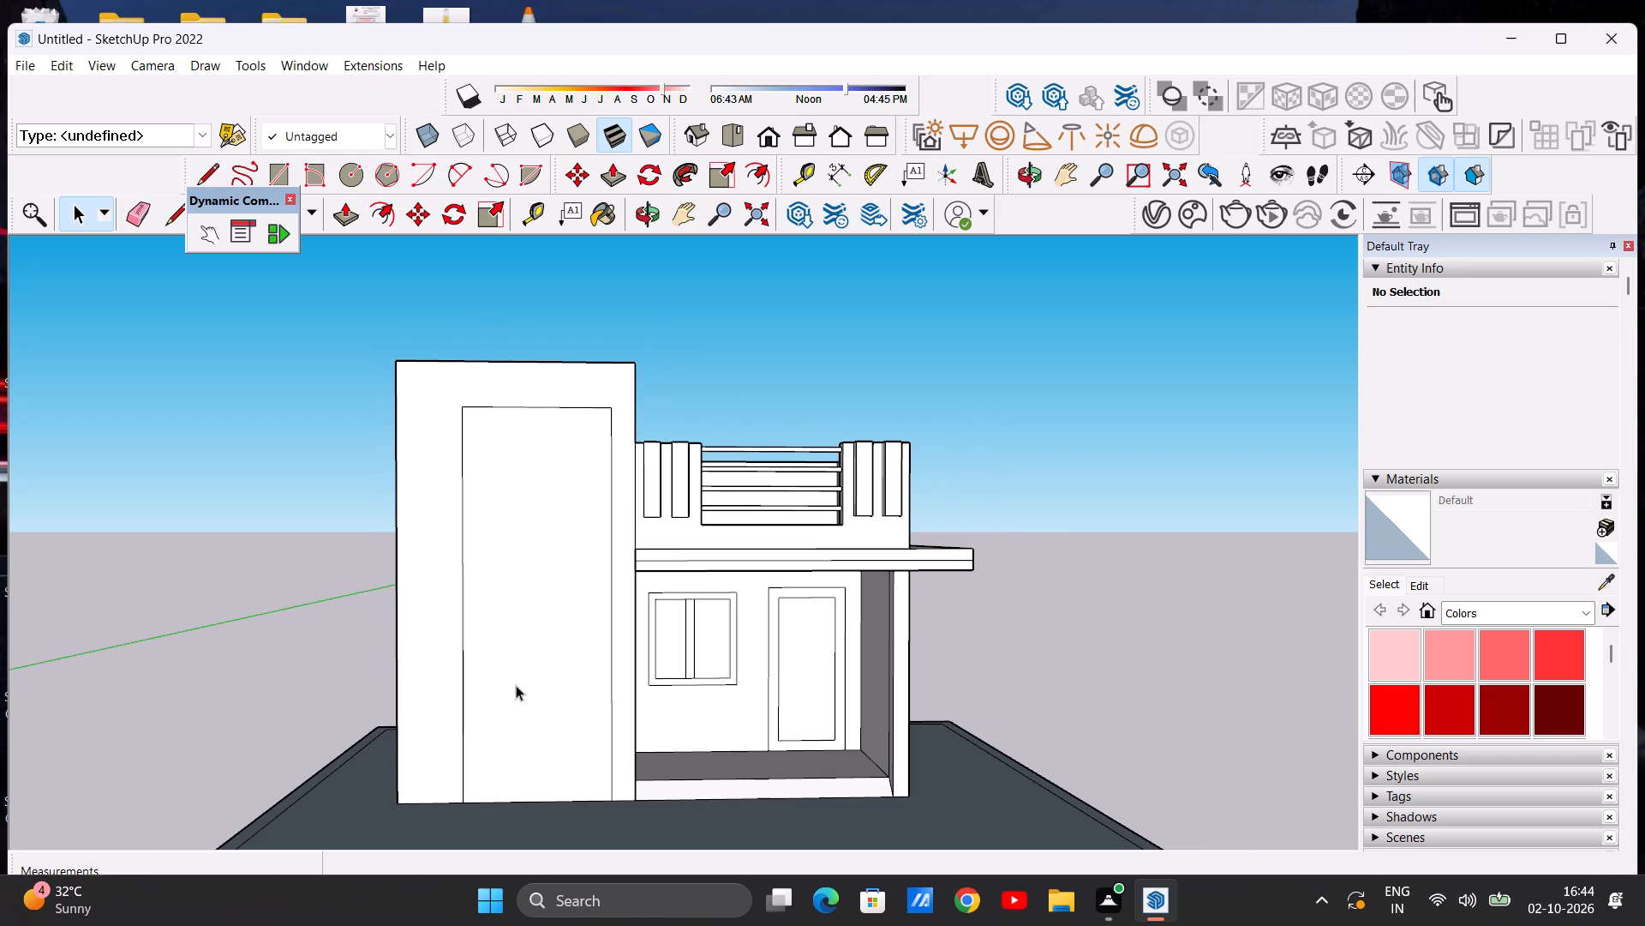
scroll(435, 531, "down", 6)
scroll(391, 541, "up", 1)
middle_click_drag(392, 544, 399, 548)
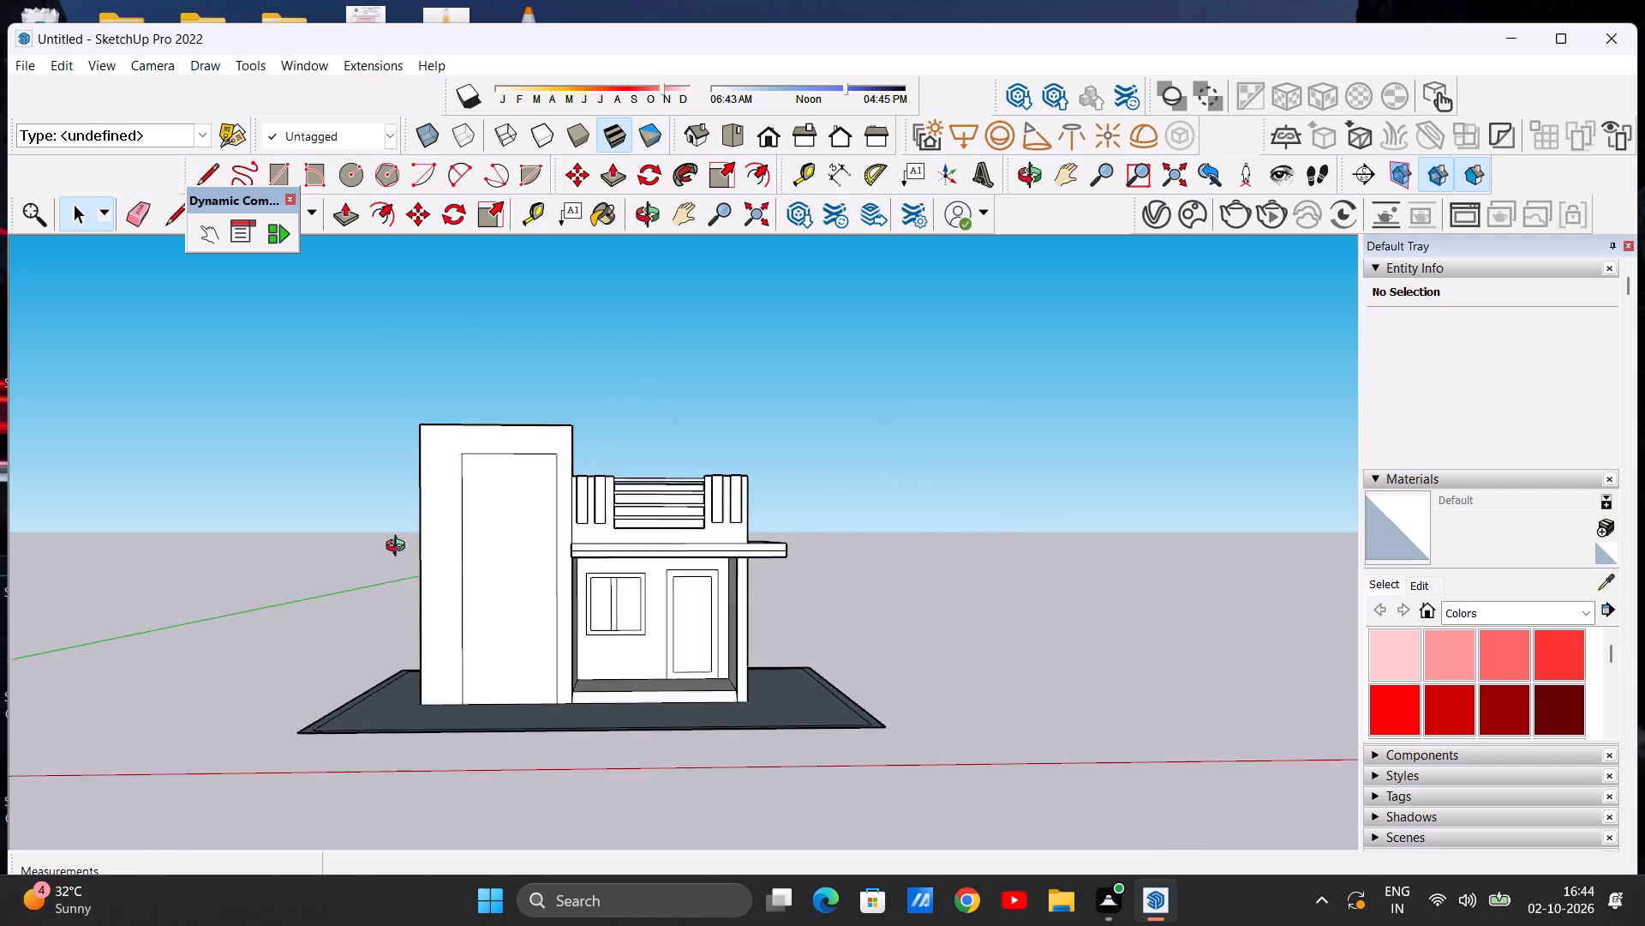
middle_click_drag(399, 548, 571, 598)
scroll(480, 544, "up", 3)
scroll(466, 552, "down", 1)
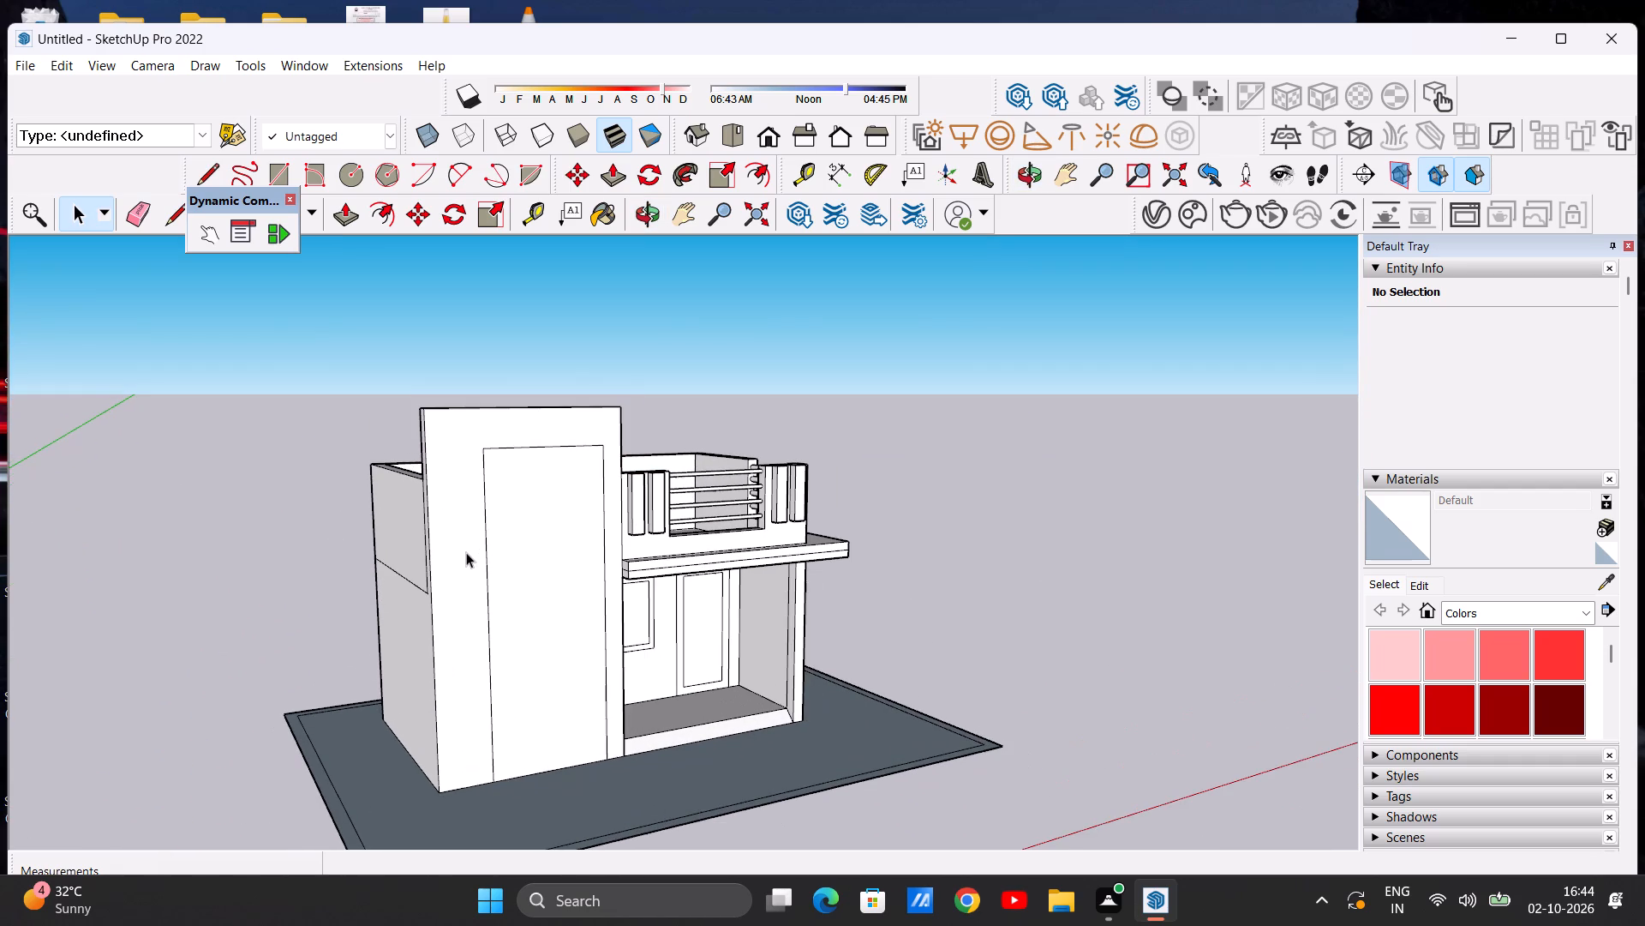
scroll(466, 552, "up", 1)
scroll(469, 552, "down", 3)
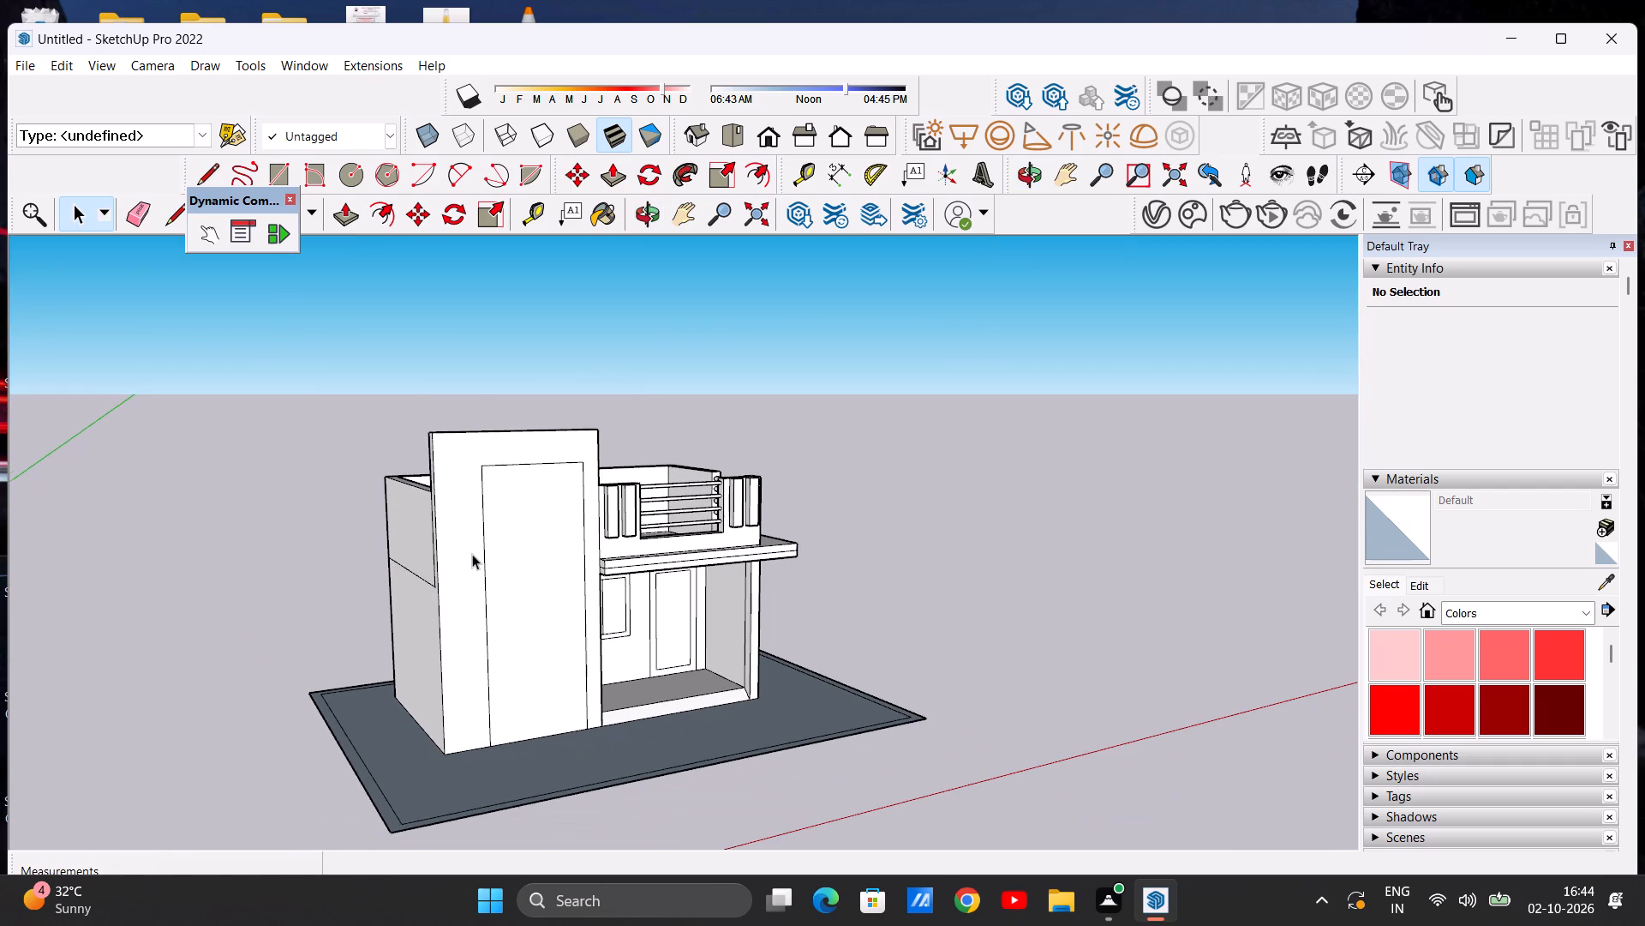
scroll(472, 554, "up", 2)
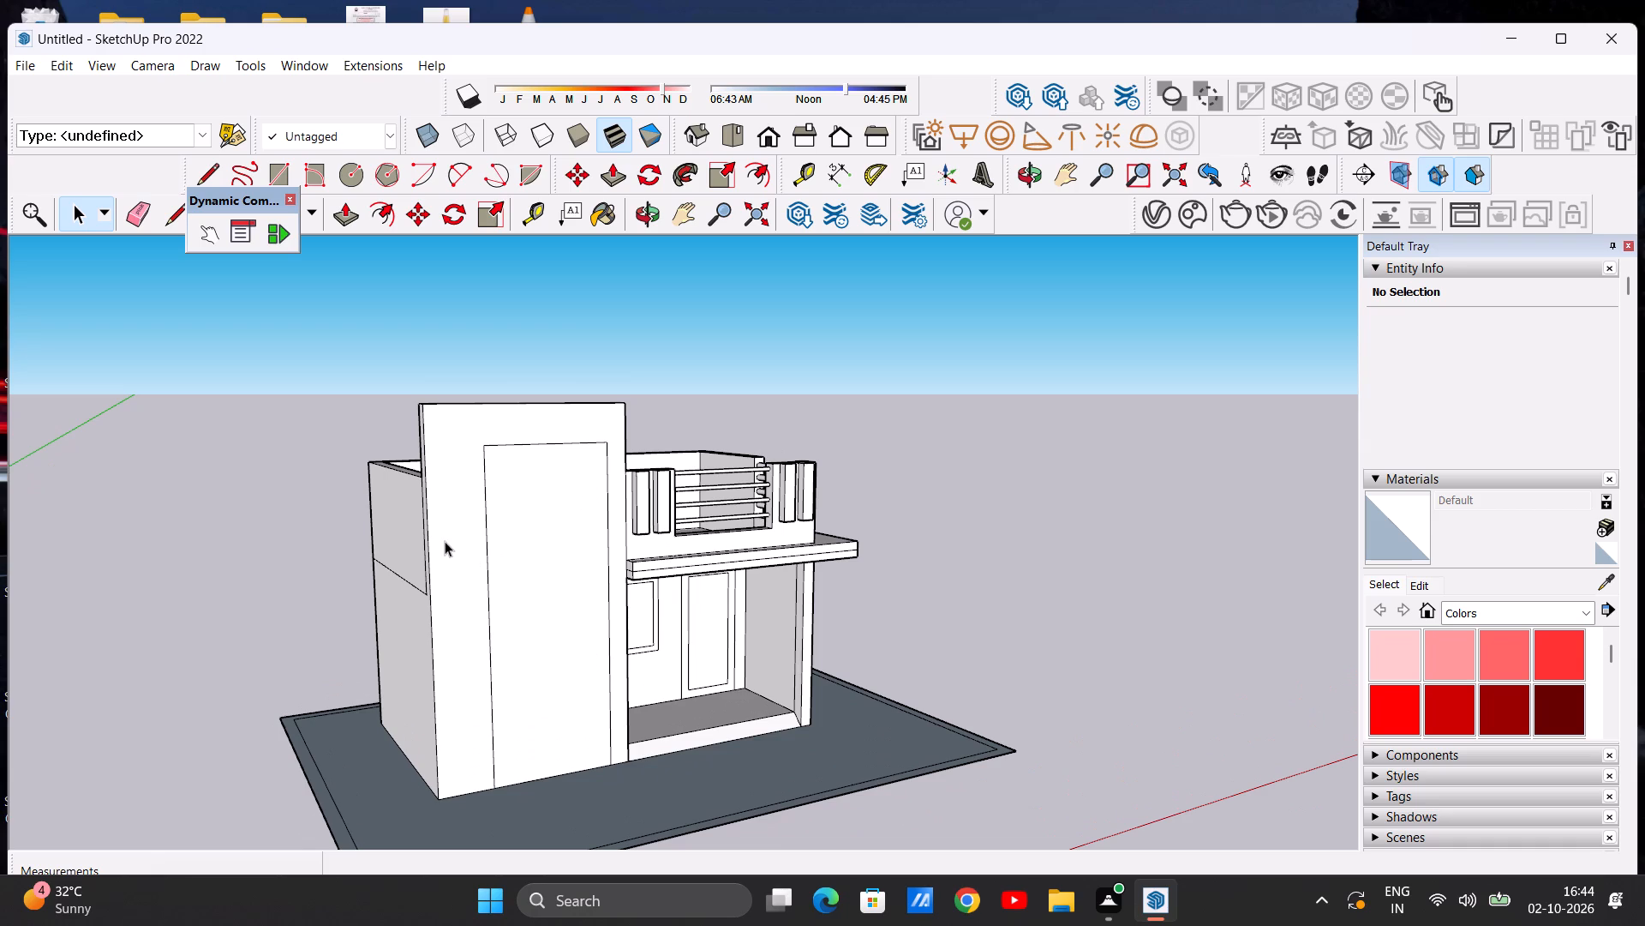
scroll(445, 541, "down", 4)
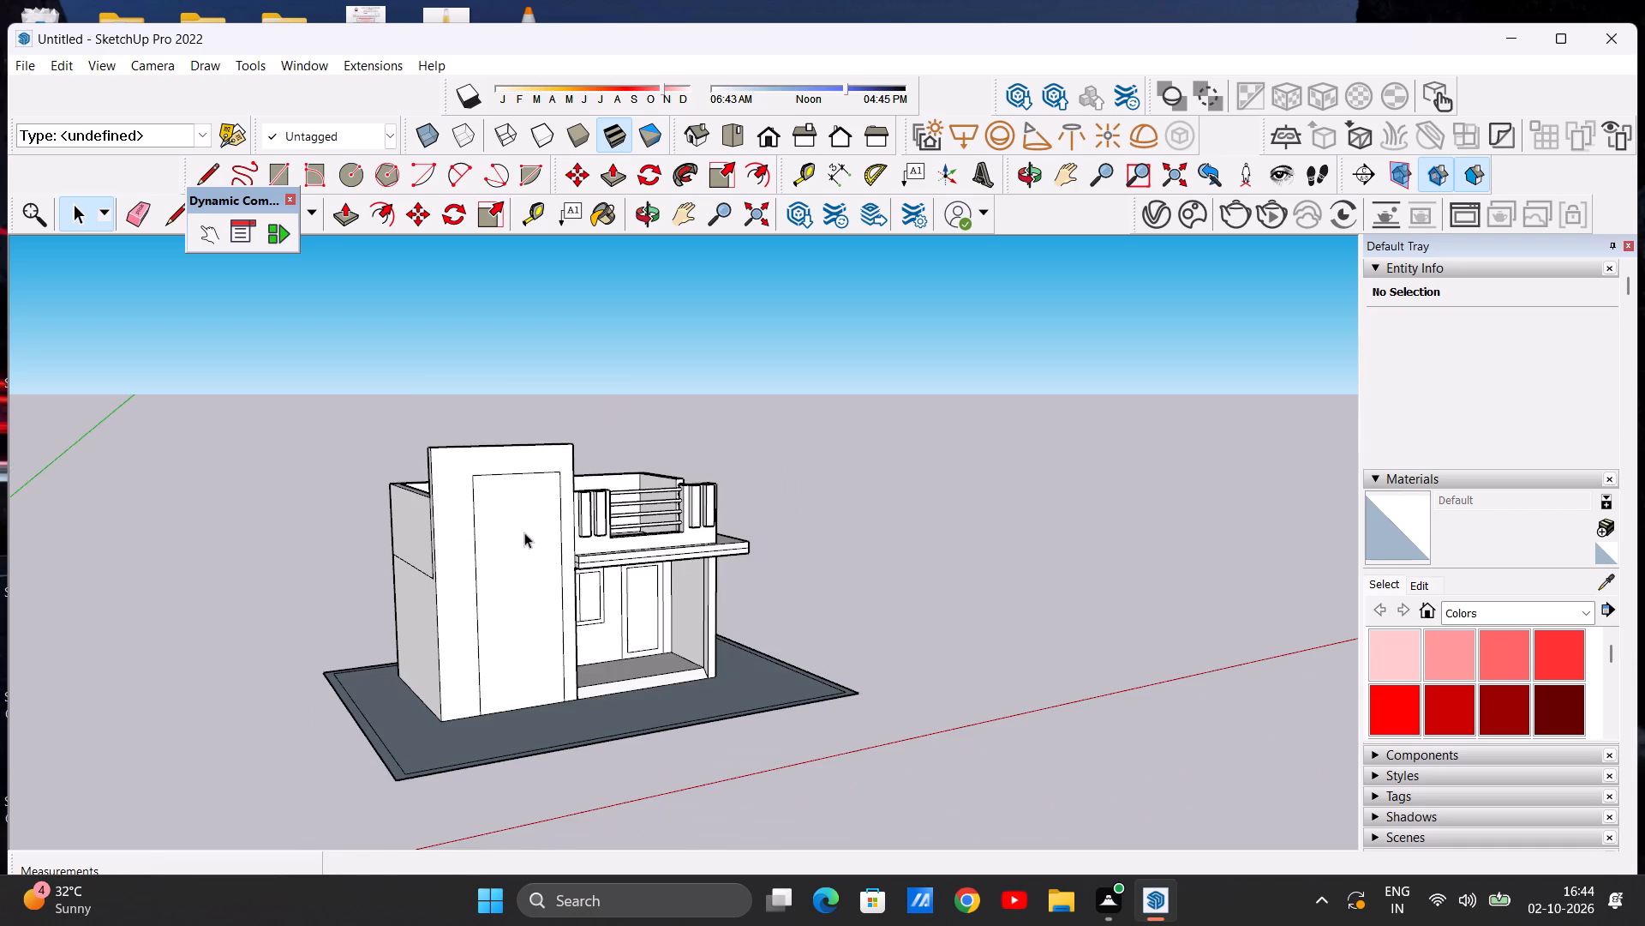
scroll(504, 533, "up", 3)
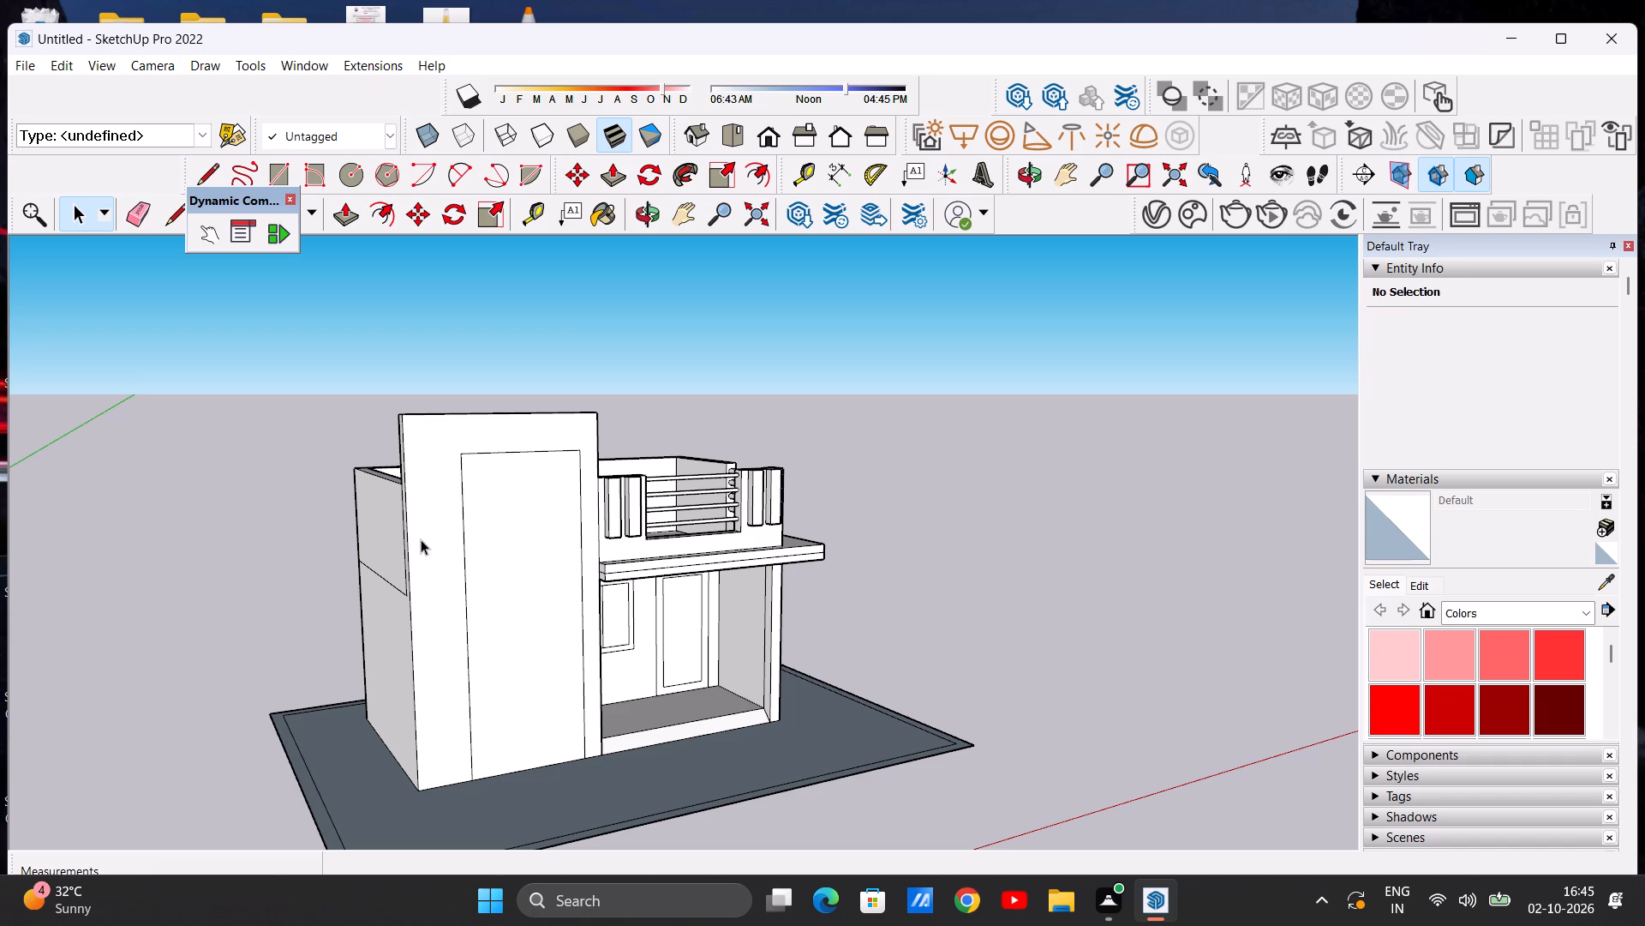
scroll(421, 539, "down", 3)
scroll(458, 540, "up", 3)
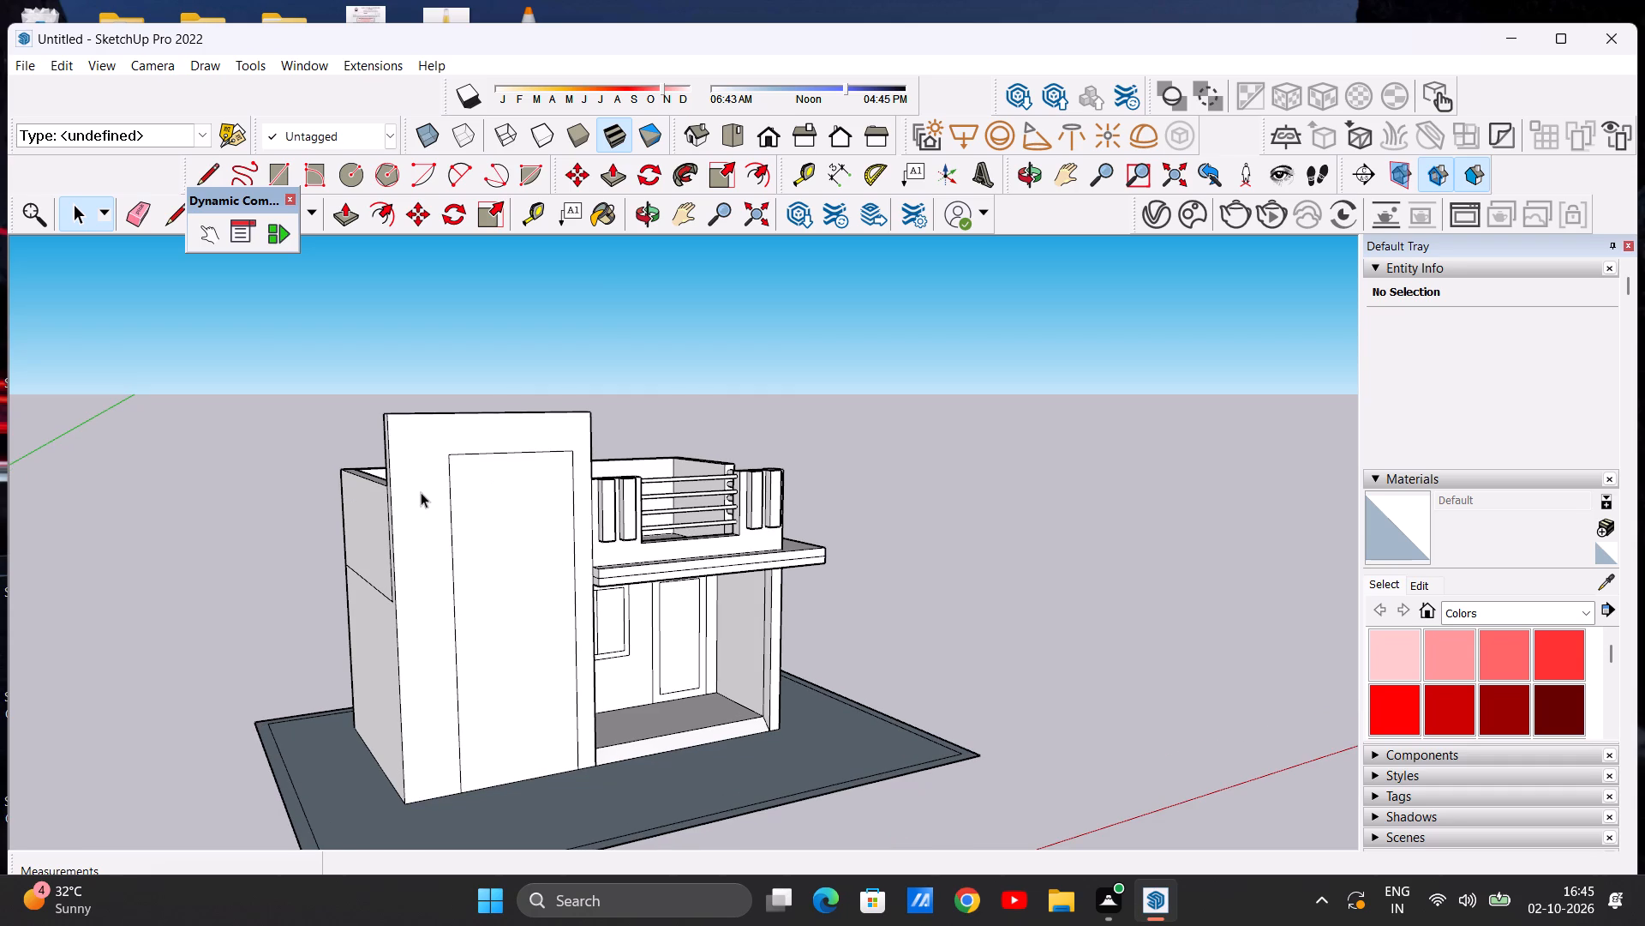
middle_click_drag(409, 505, 456, 510)
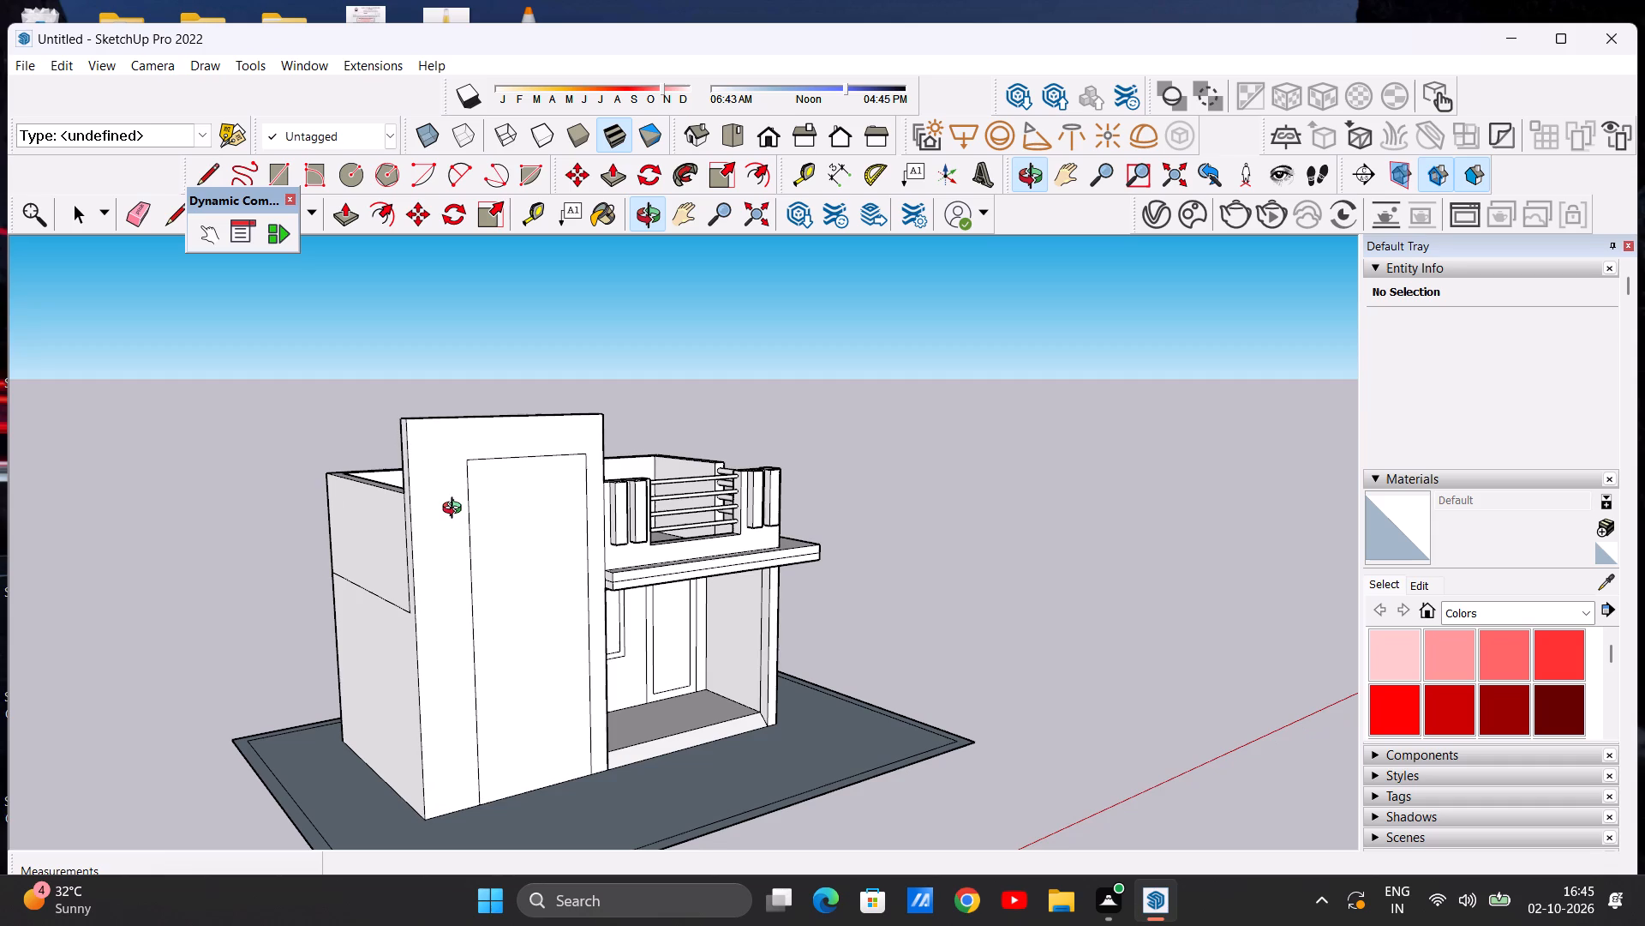
middle_click_drag(456, 510, 464, 523)
scroll(442, 528, "up", 1)
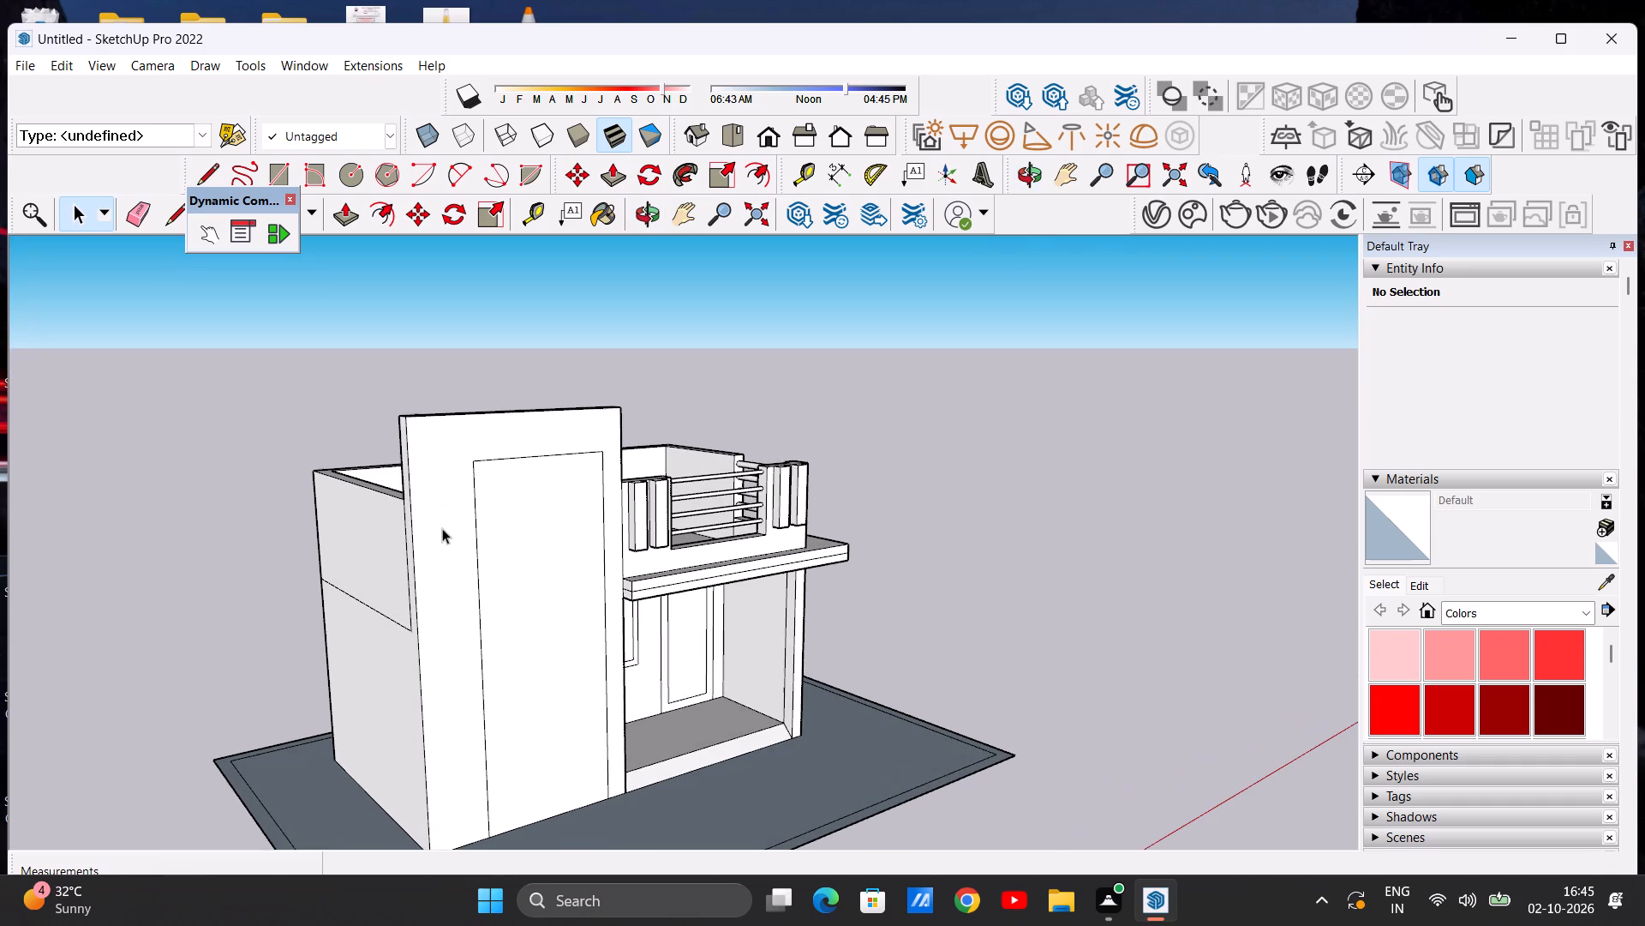
scroll(442, 528, "down", 1)
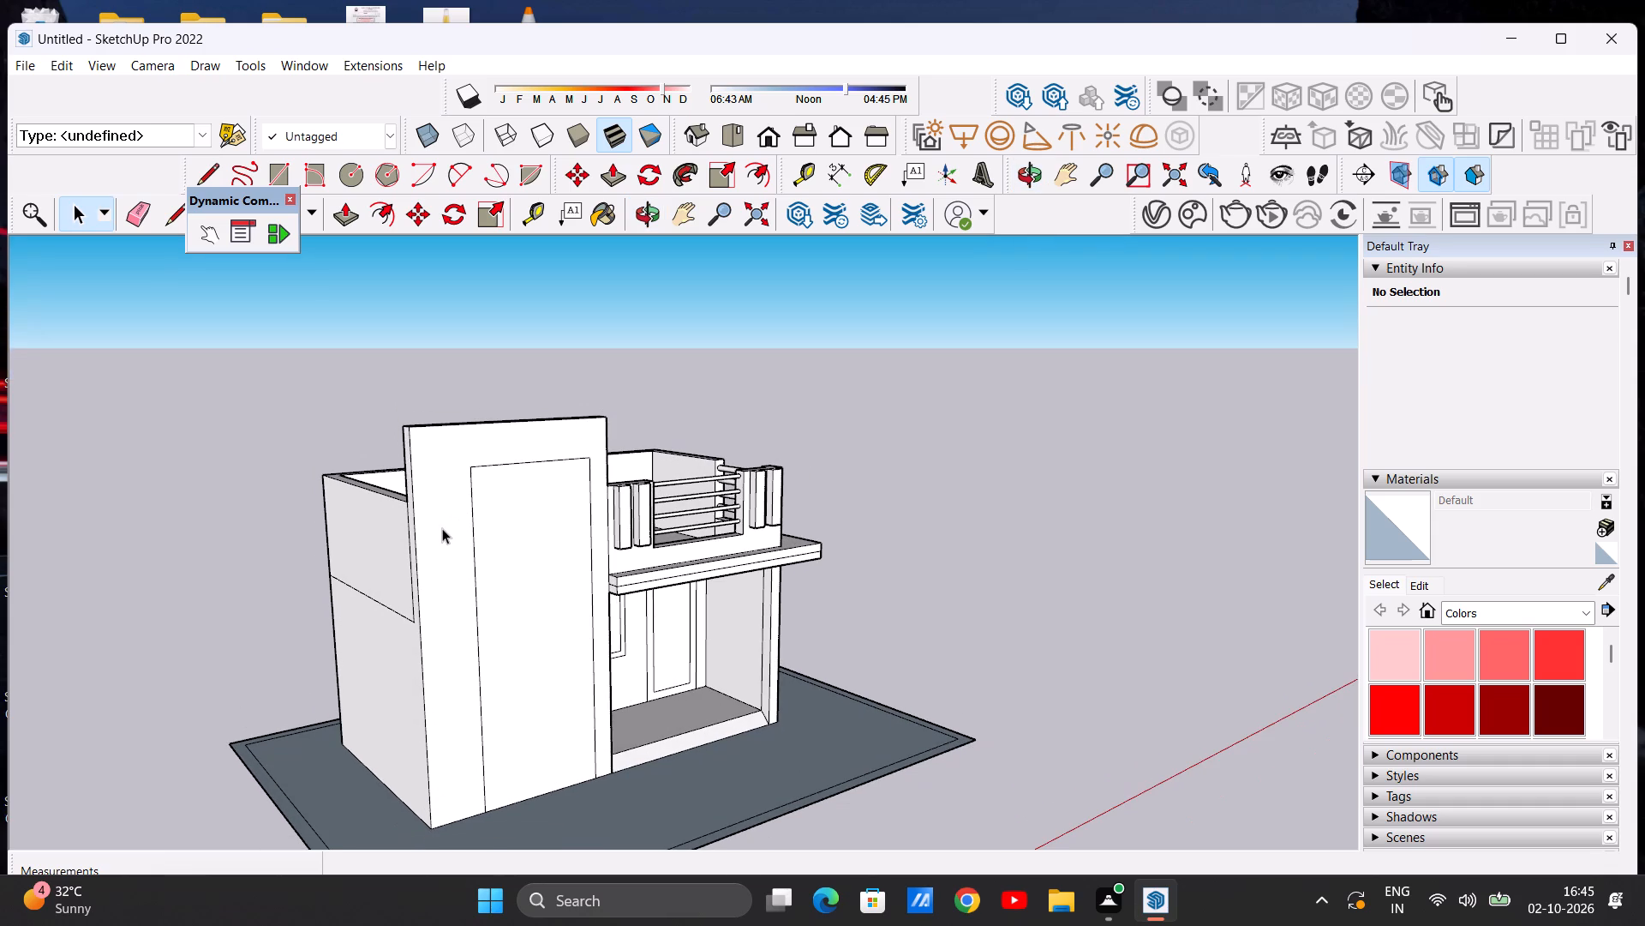
scroll(442, 528, "up", 1)
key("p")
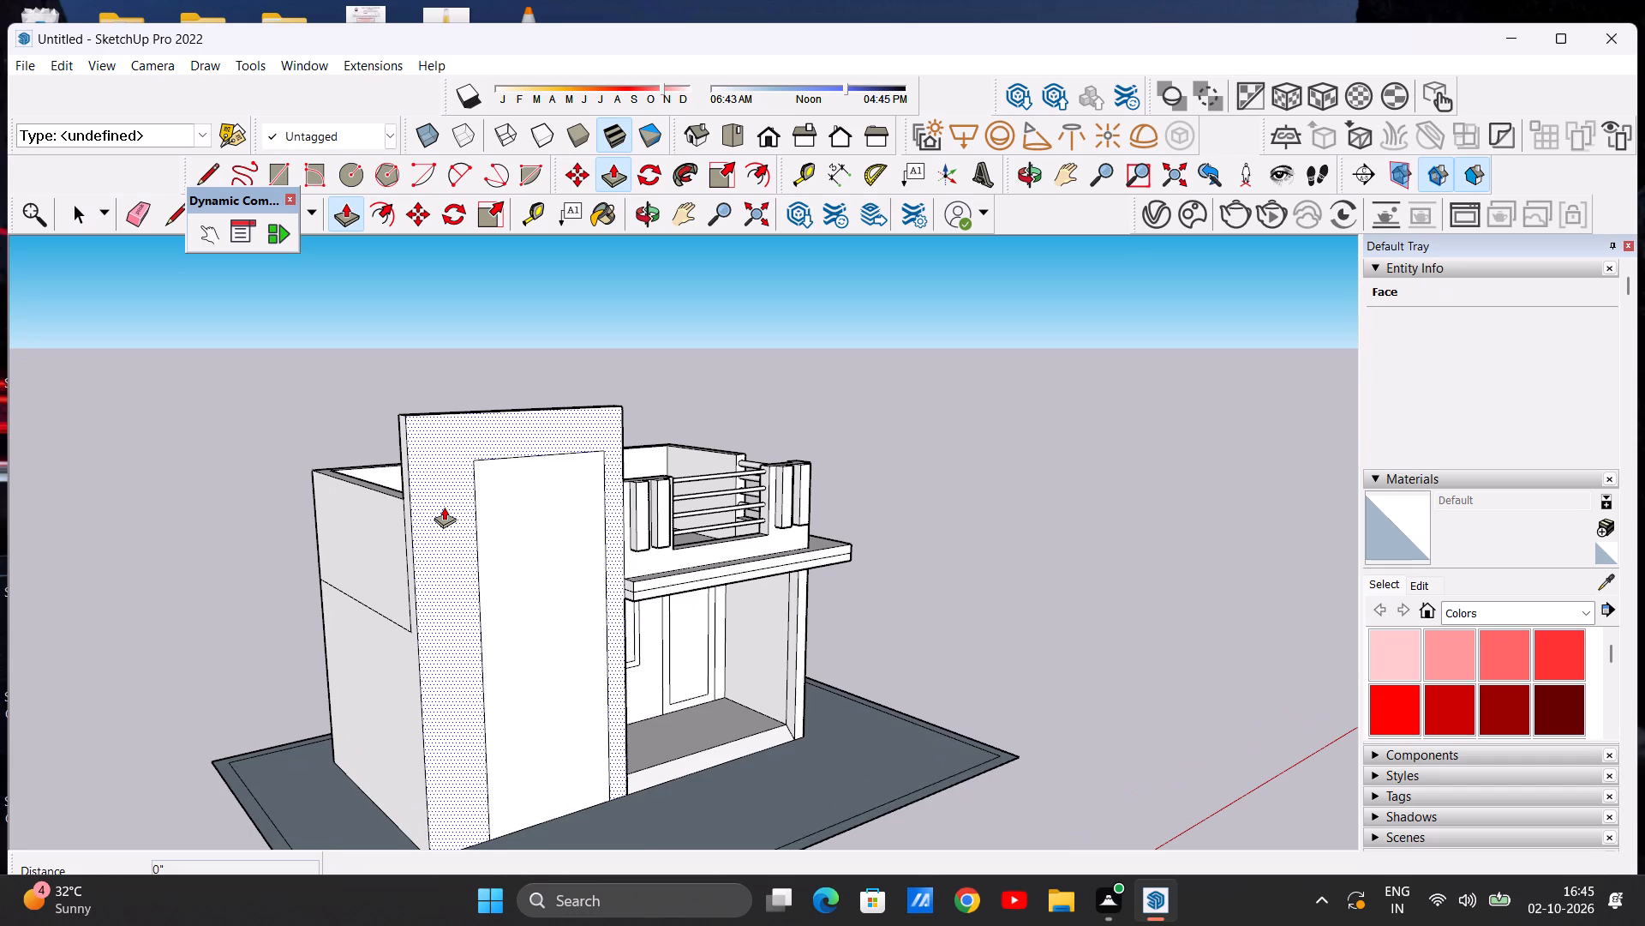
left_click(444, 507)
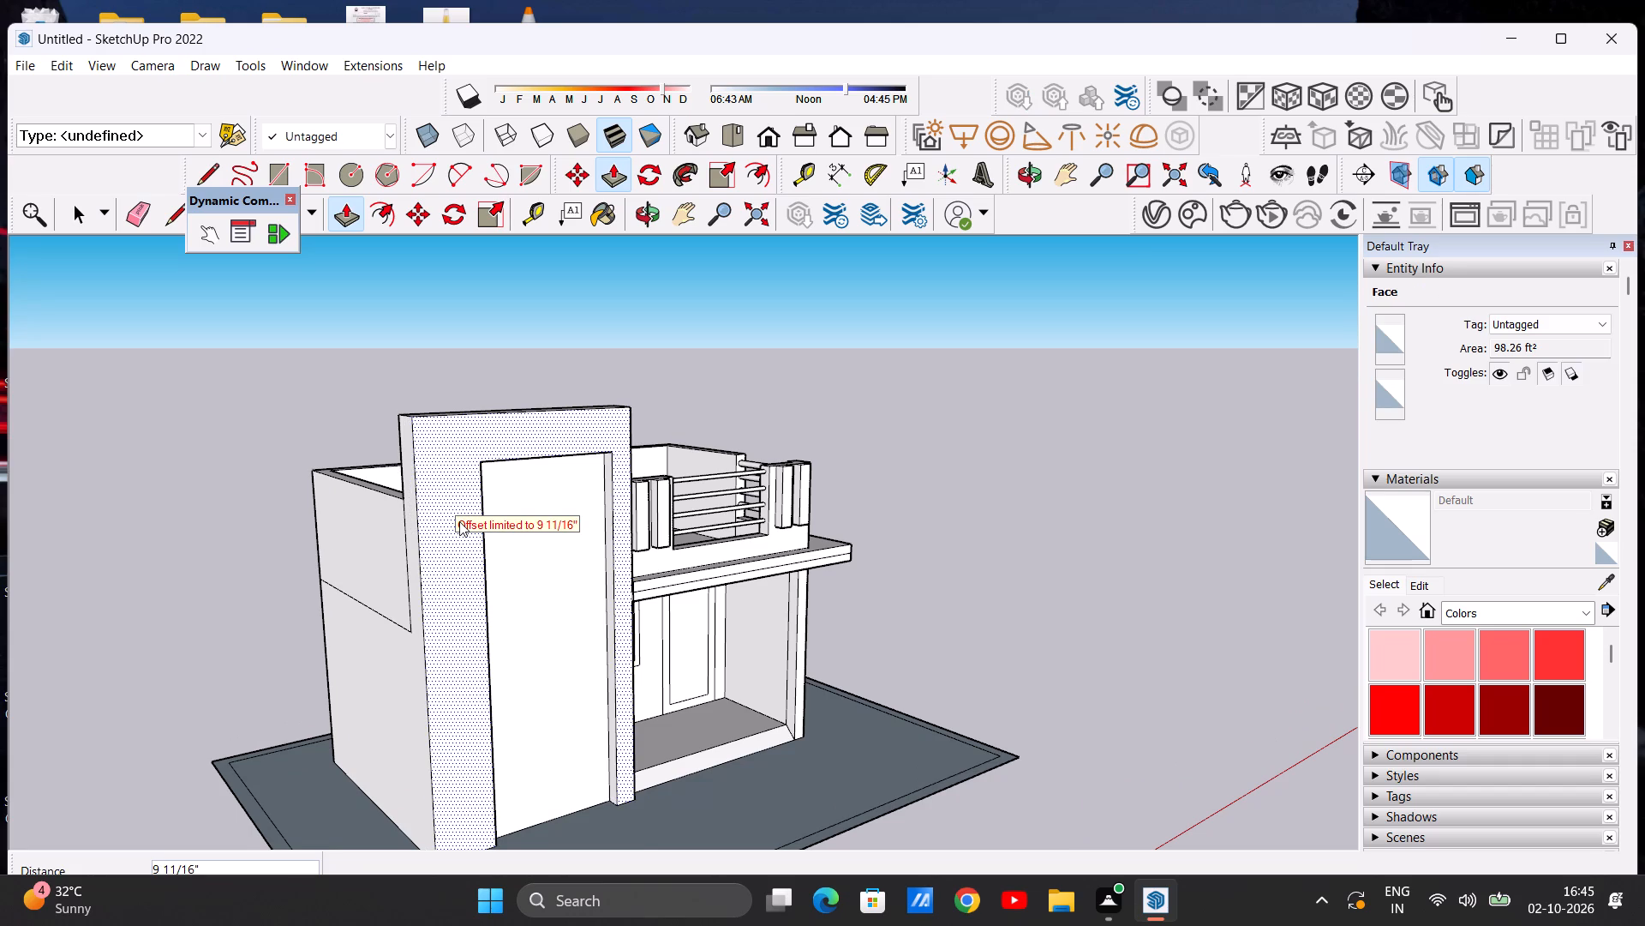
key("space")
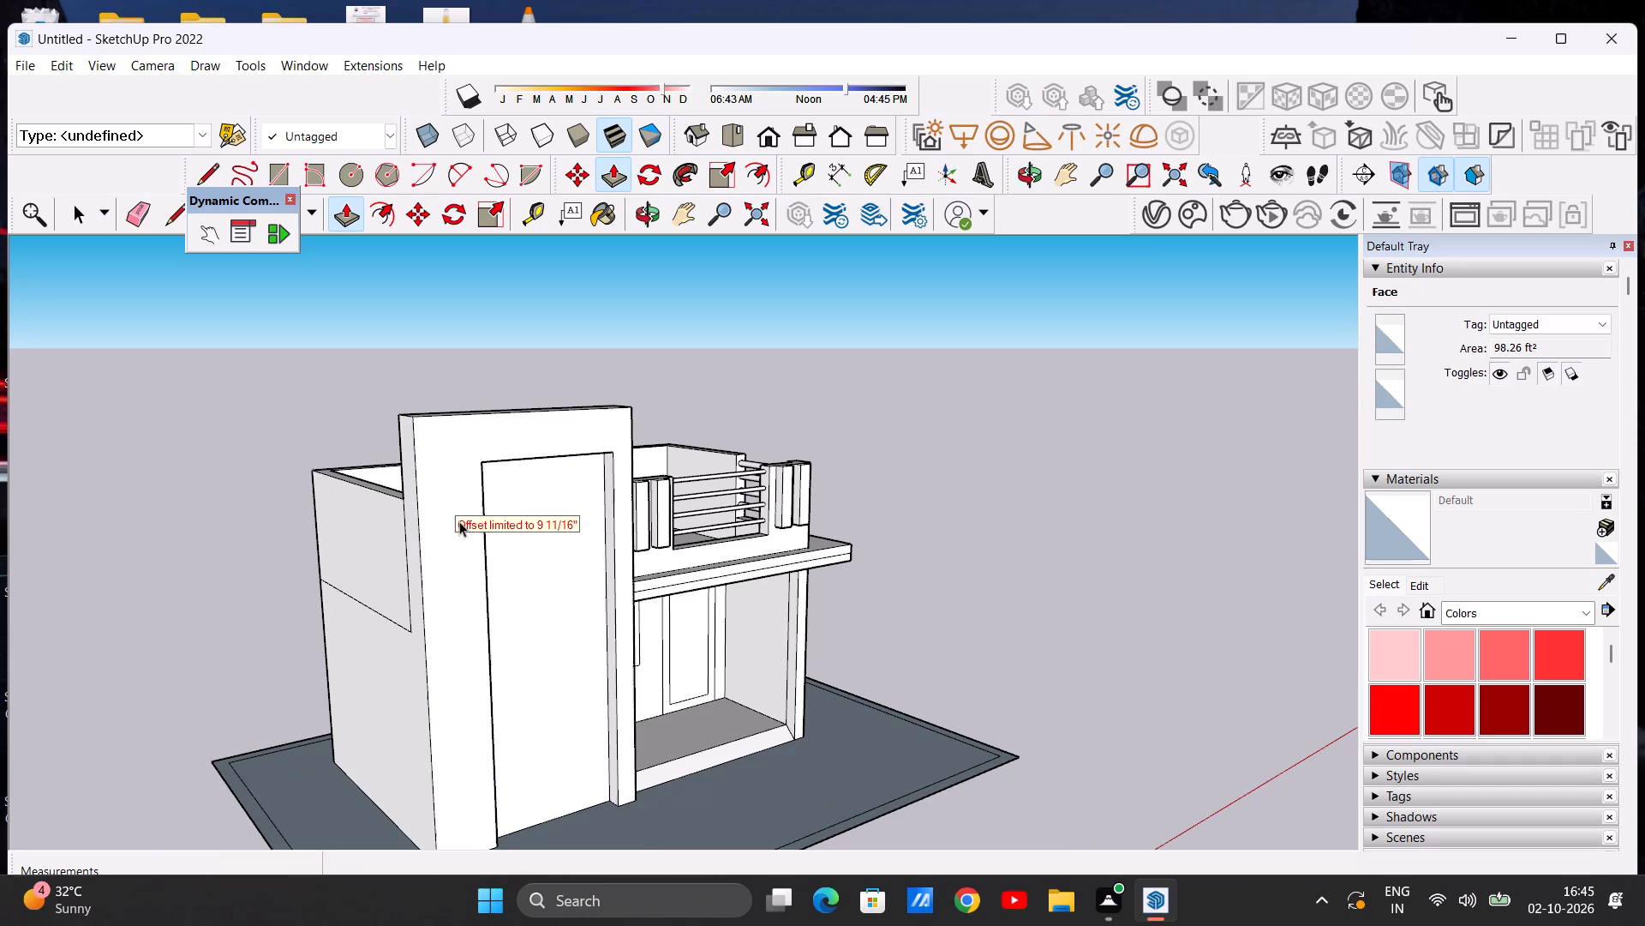
Draw a rectangle about 7' 9 15/16" high by 5' 11 5/16" wide inside the tall panel outline on the front wall.
scroll(423, 518, "down", 6)
middle_click_drag(485, 540, 290, 497)
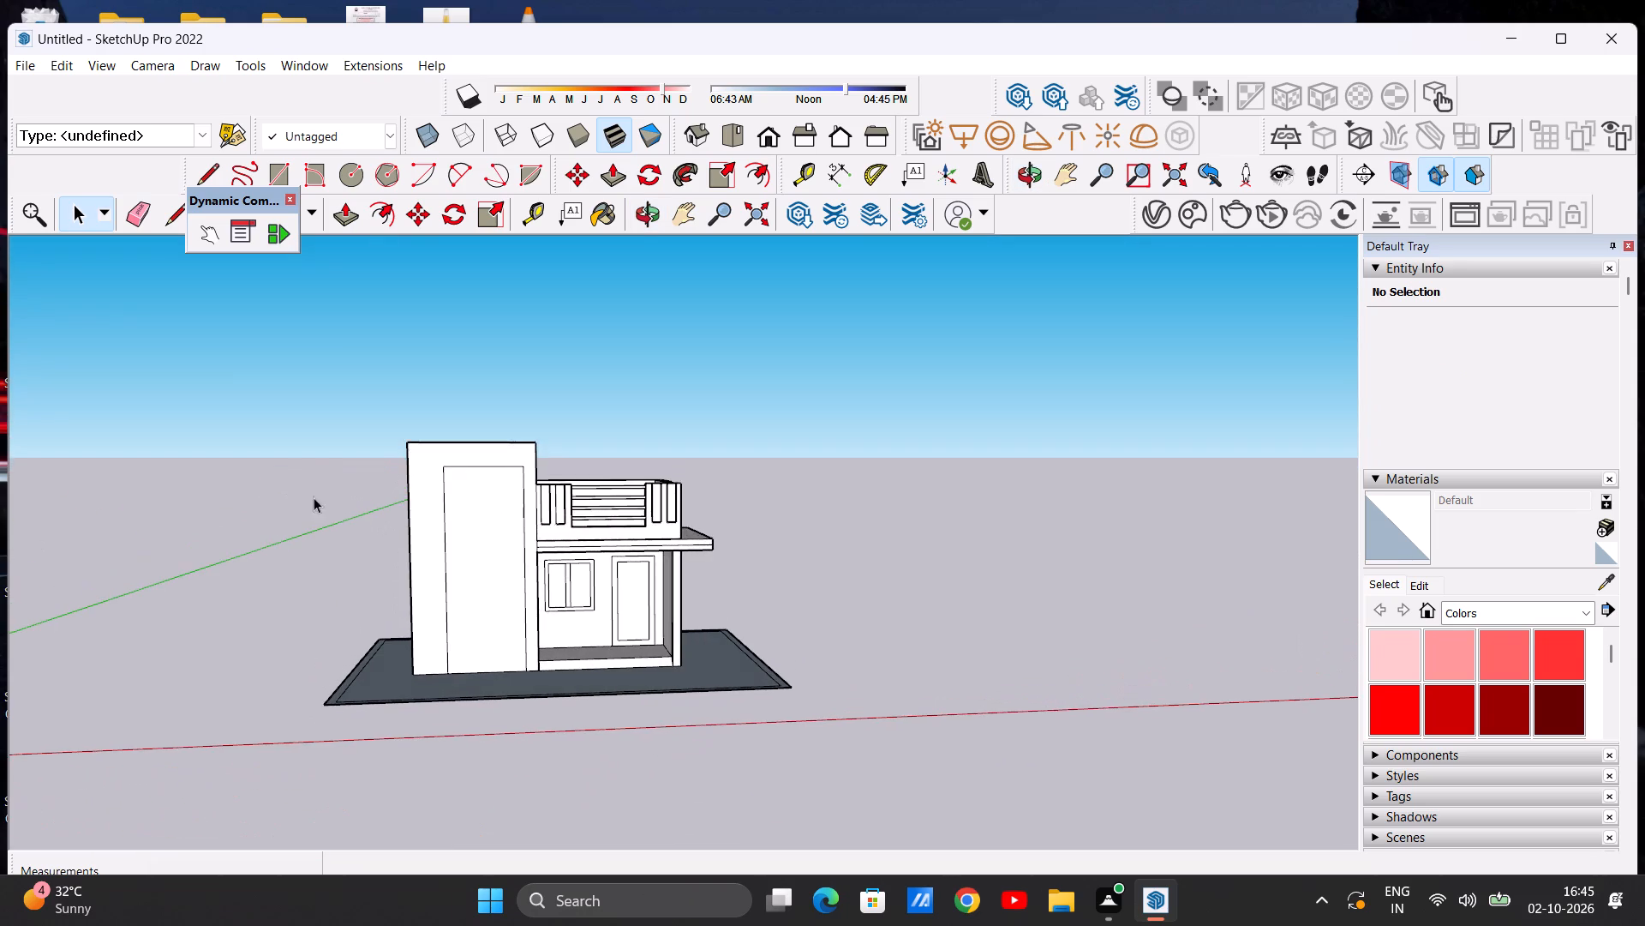
scroll(489, 491, "up", 3)
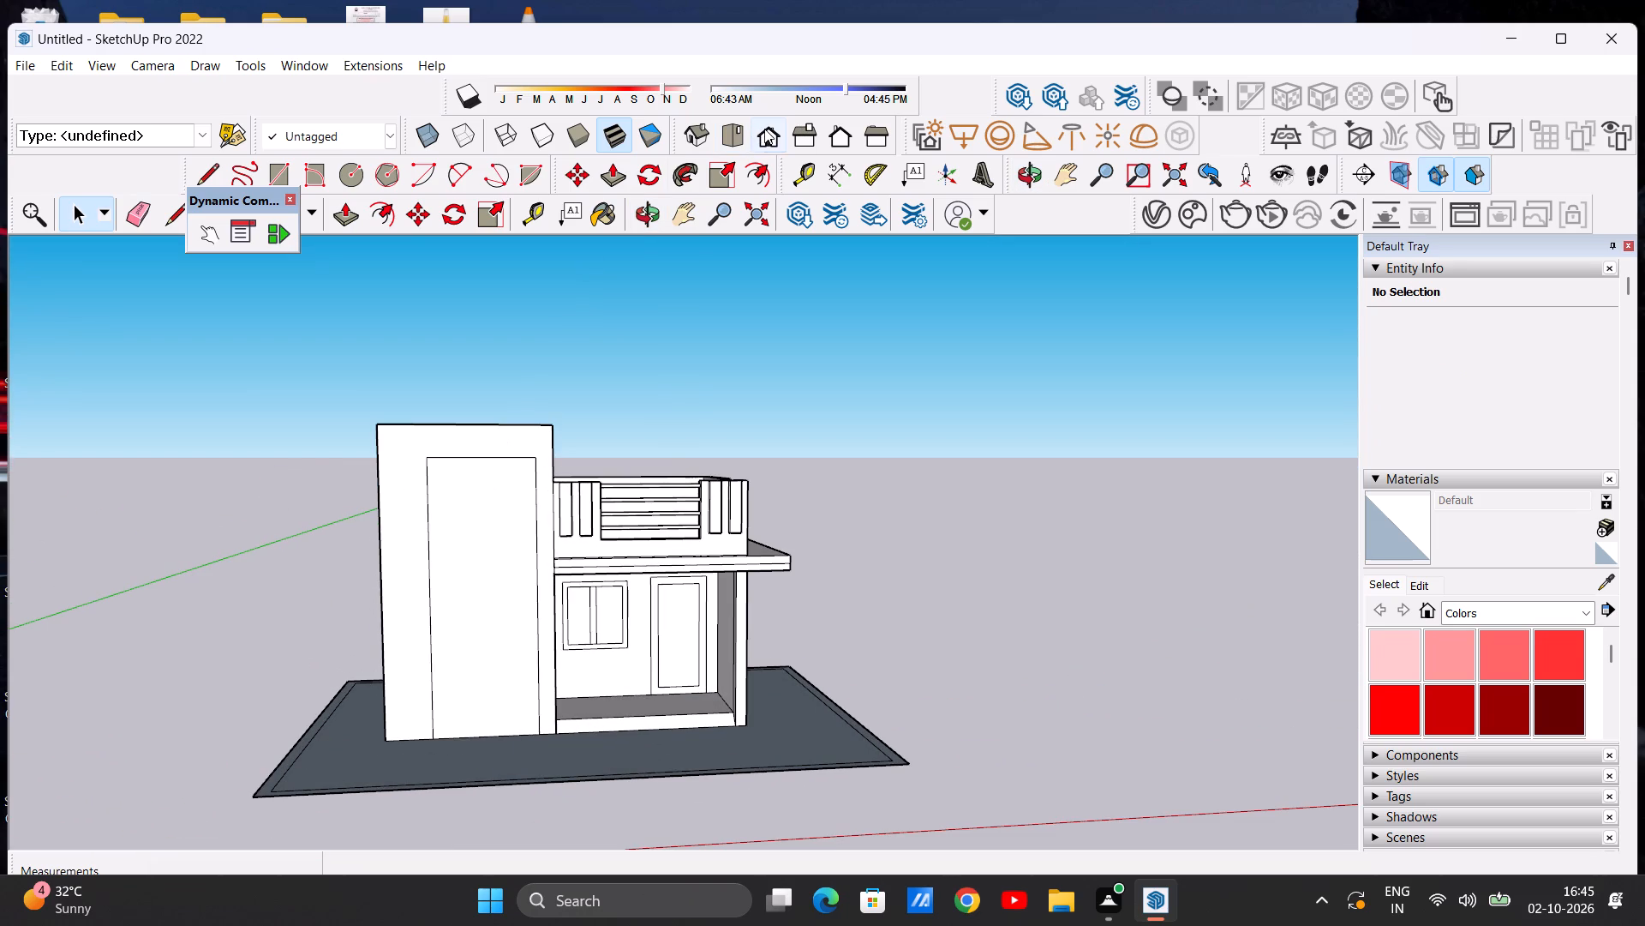
left_click(764, 129)
scroll(664, 414, "up", 4)
scroll(627, 446, "down", 1)
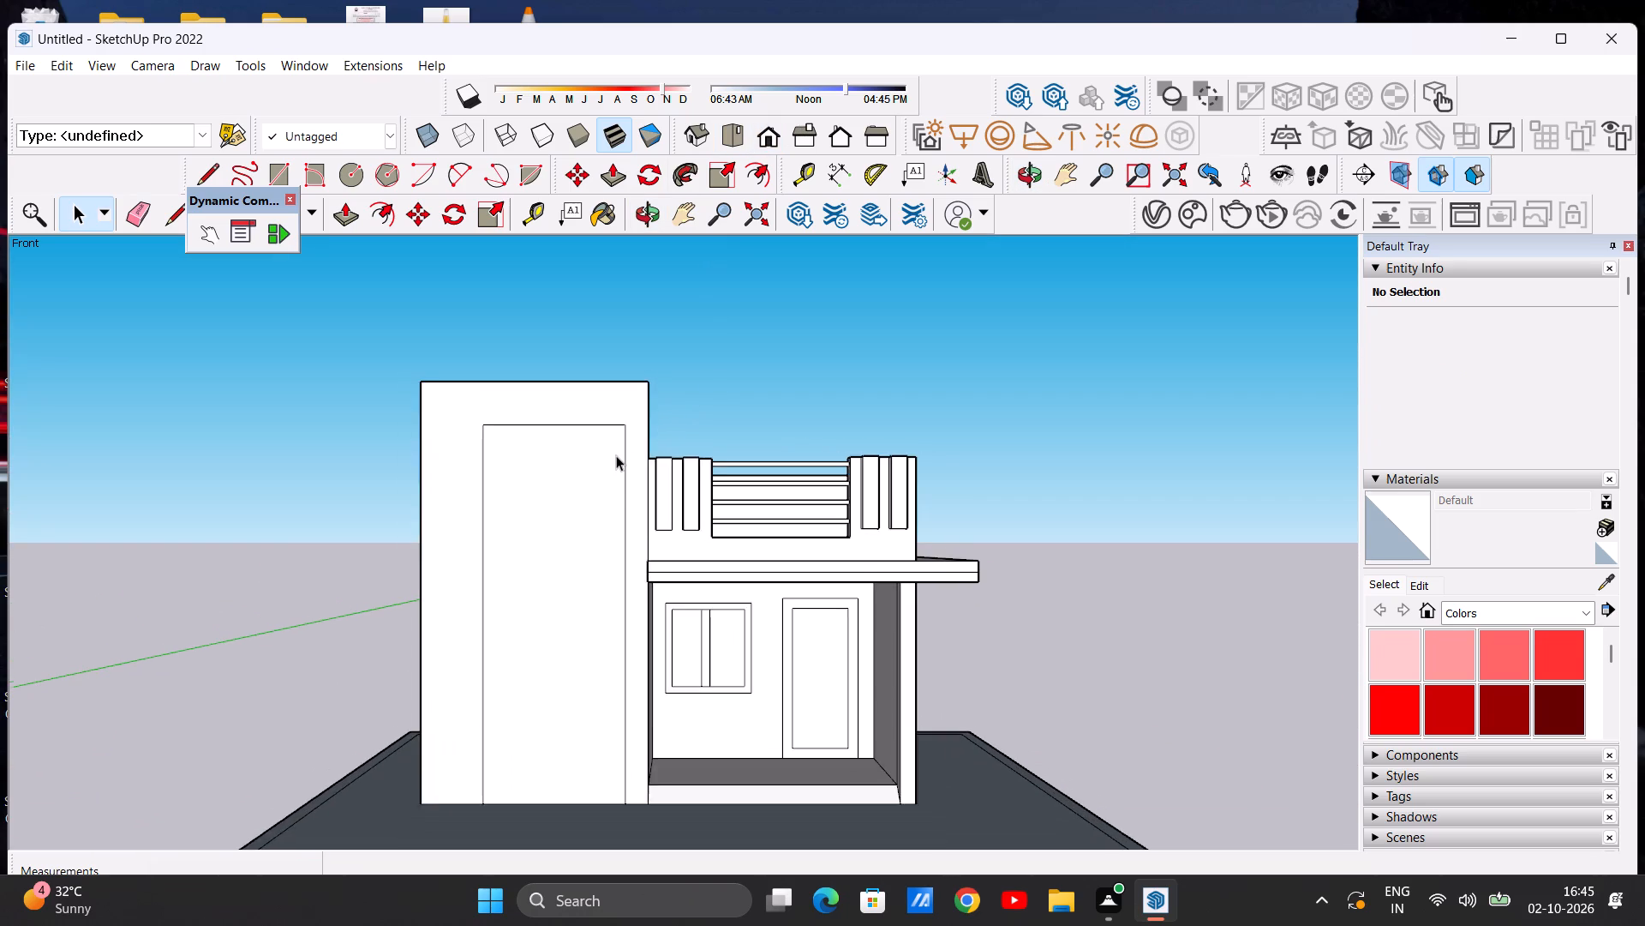
scroll(616, 455, "down", 1)
scroll(613, 456, "up", 2)
scroll(612, 456, "down", 1)
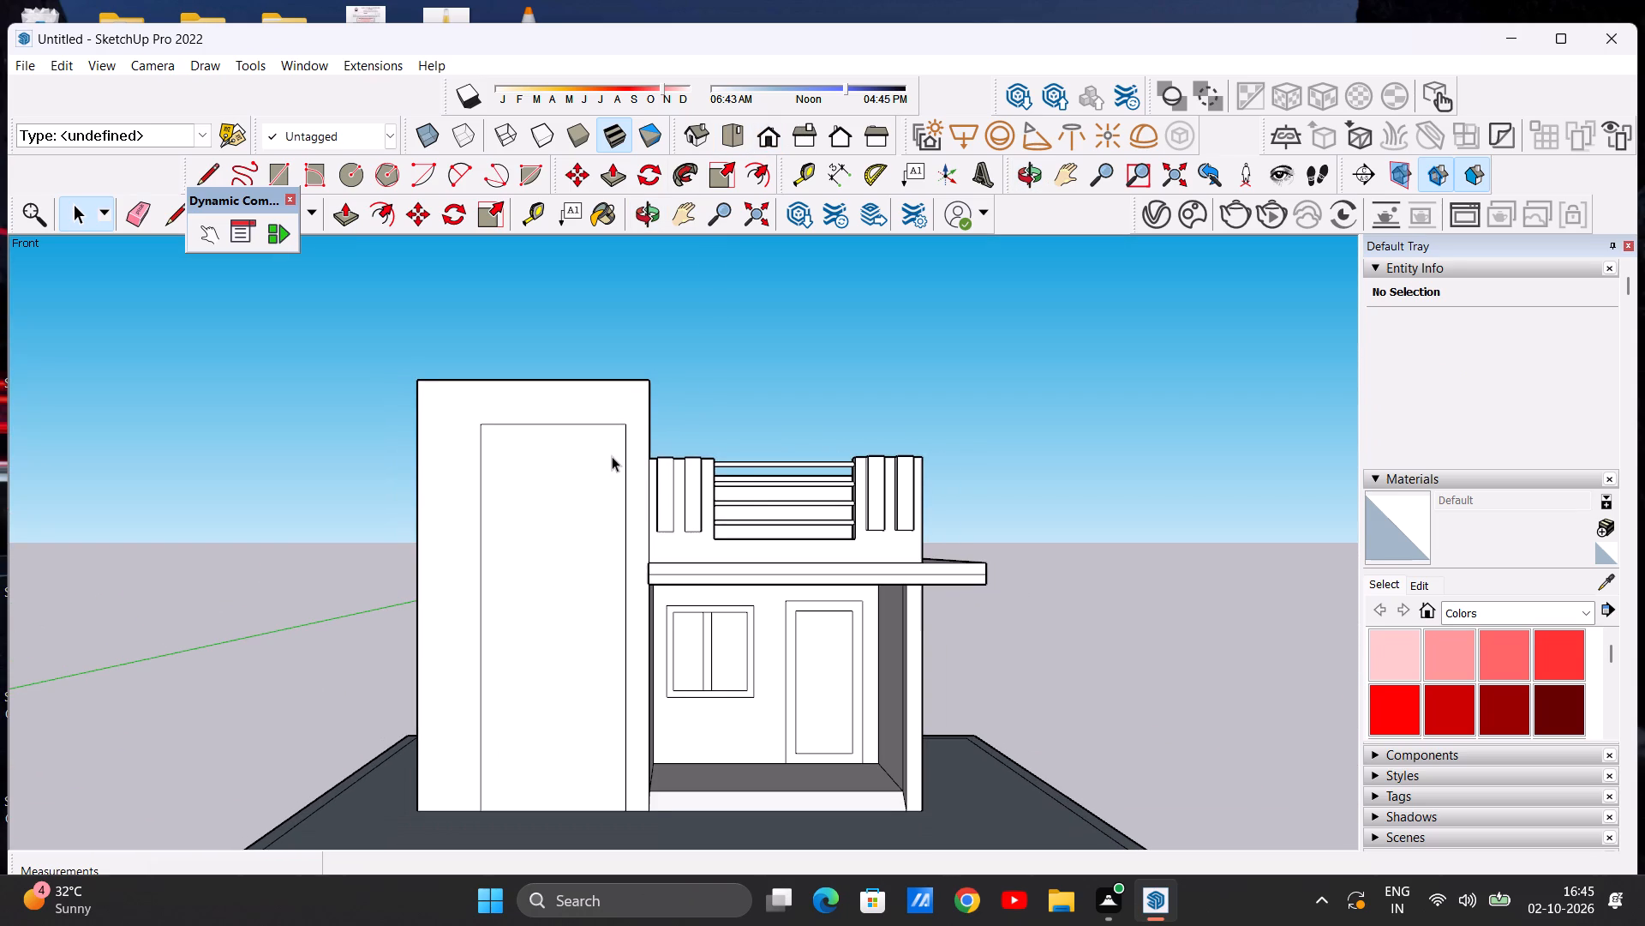
scroll(612, 456, "up", 1)
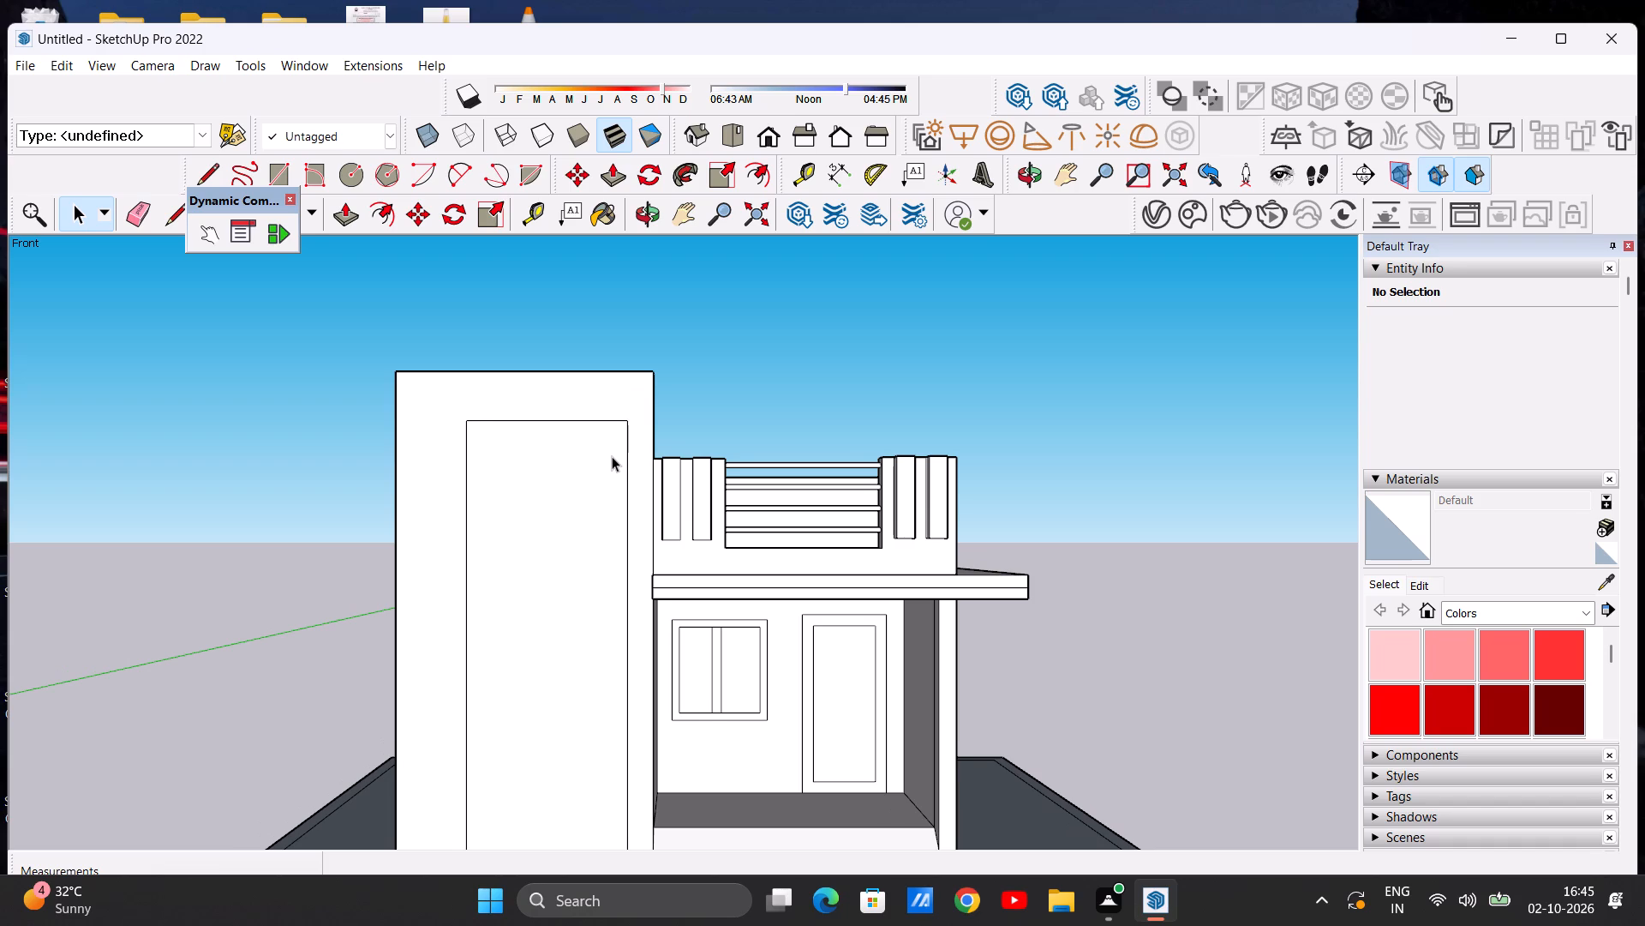
scroll(612, 456, "down", 1)
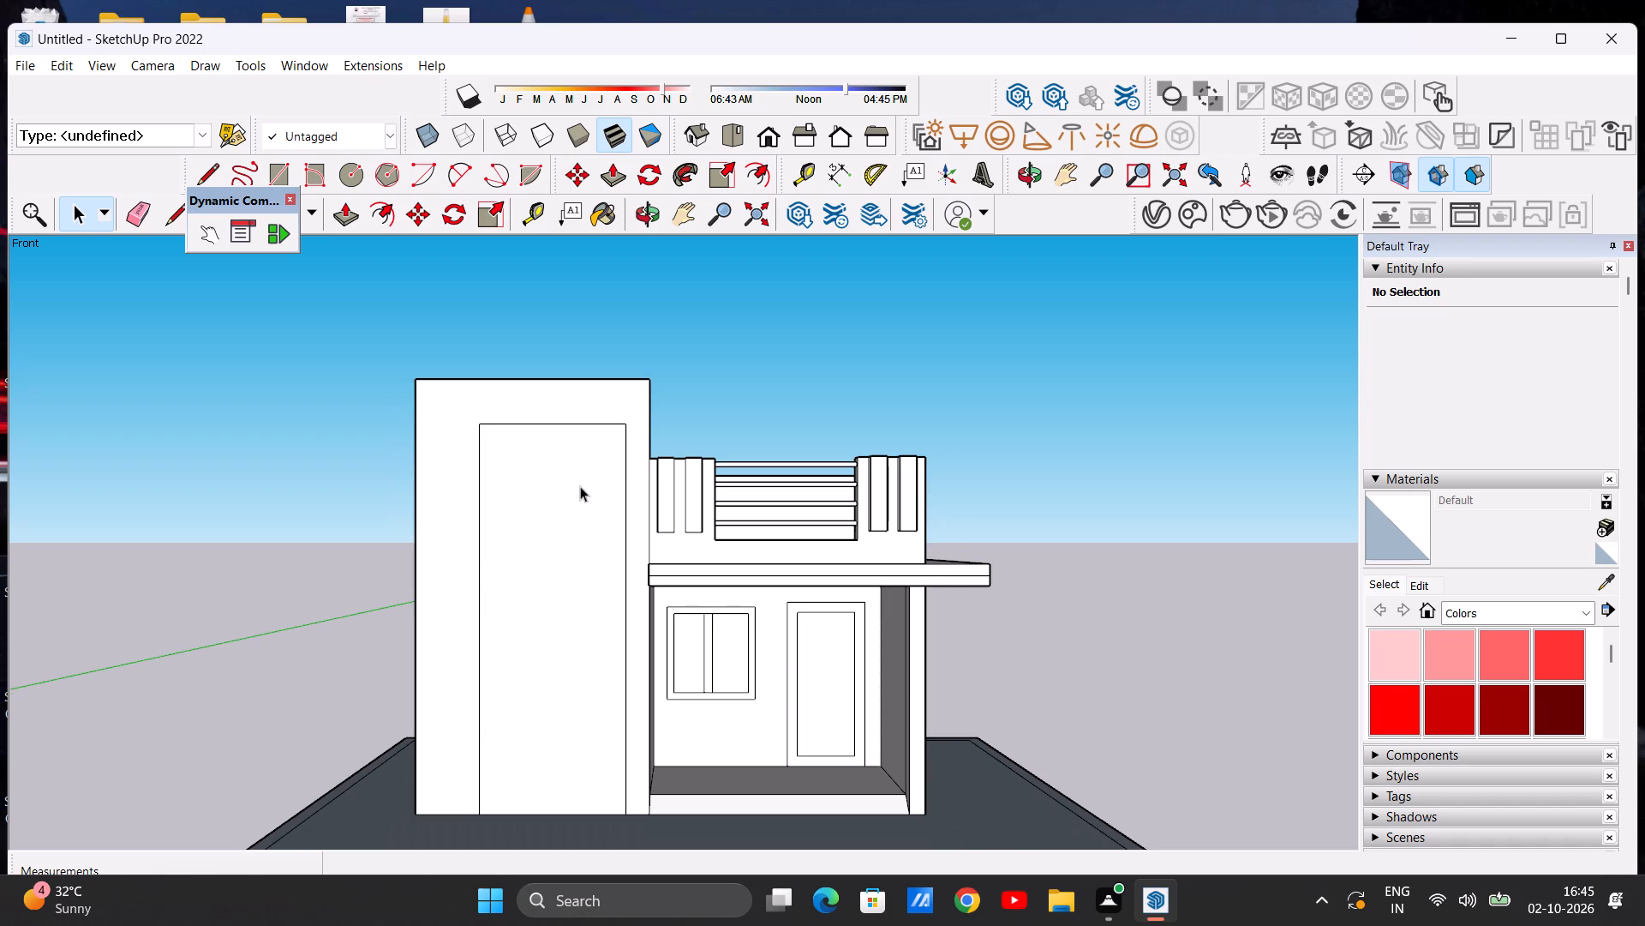
key("r")
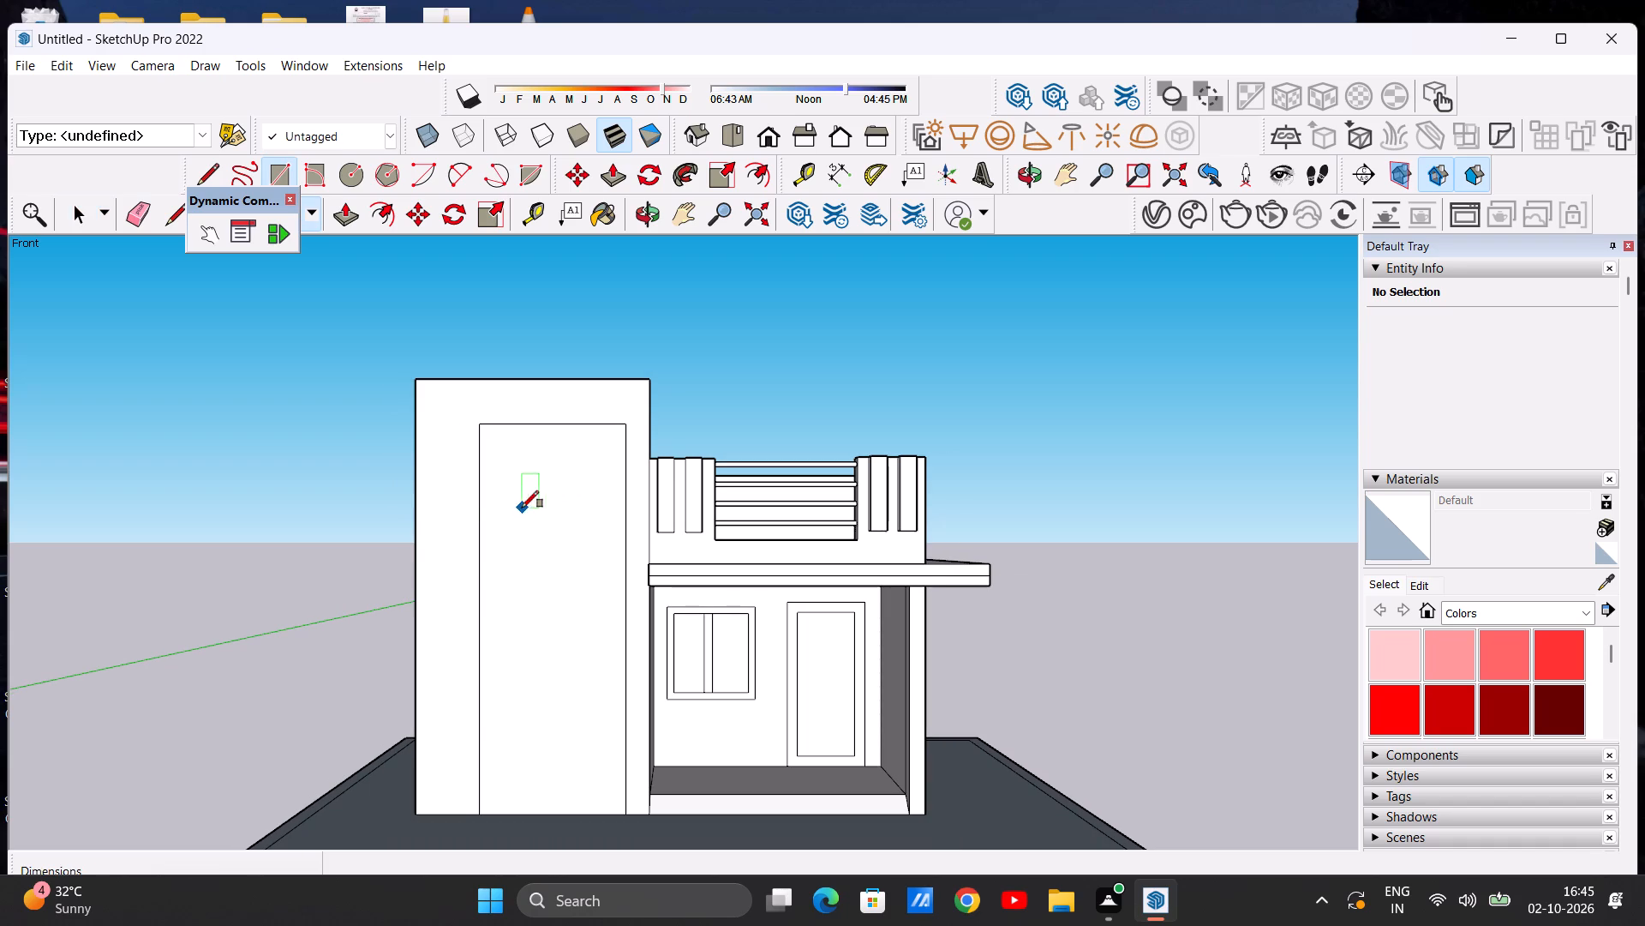
left_click(488, 502)
left_click(614, 669)
key("space")
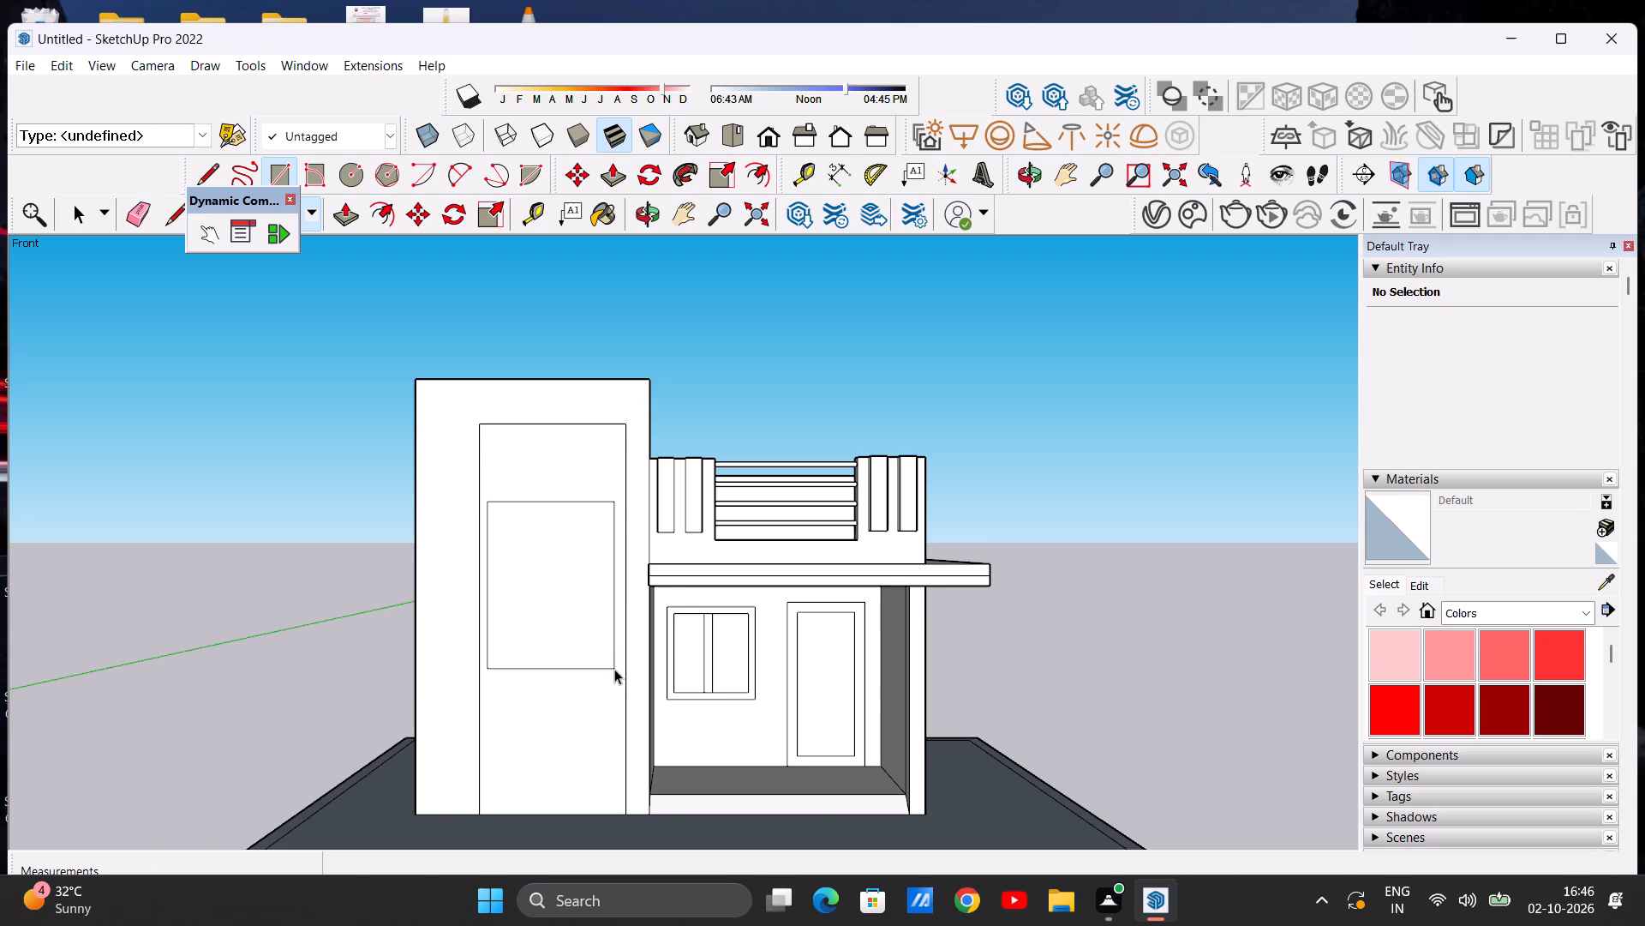
Draw six horizontal lines about 5' 11 5/16" long across the rectangle on the tall front wall, dividing it into seven bands.
scroll(563, 562, "up", 1)
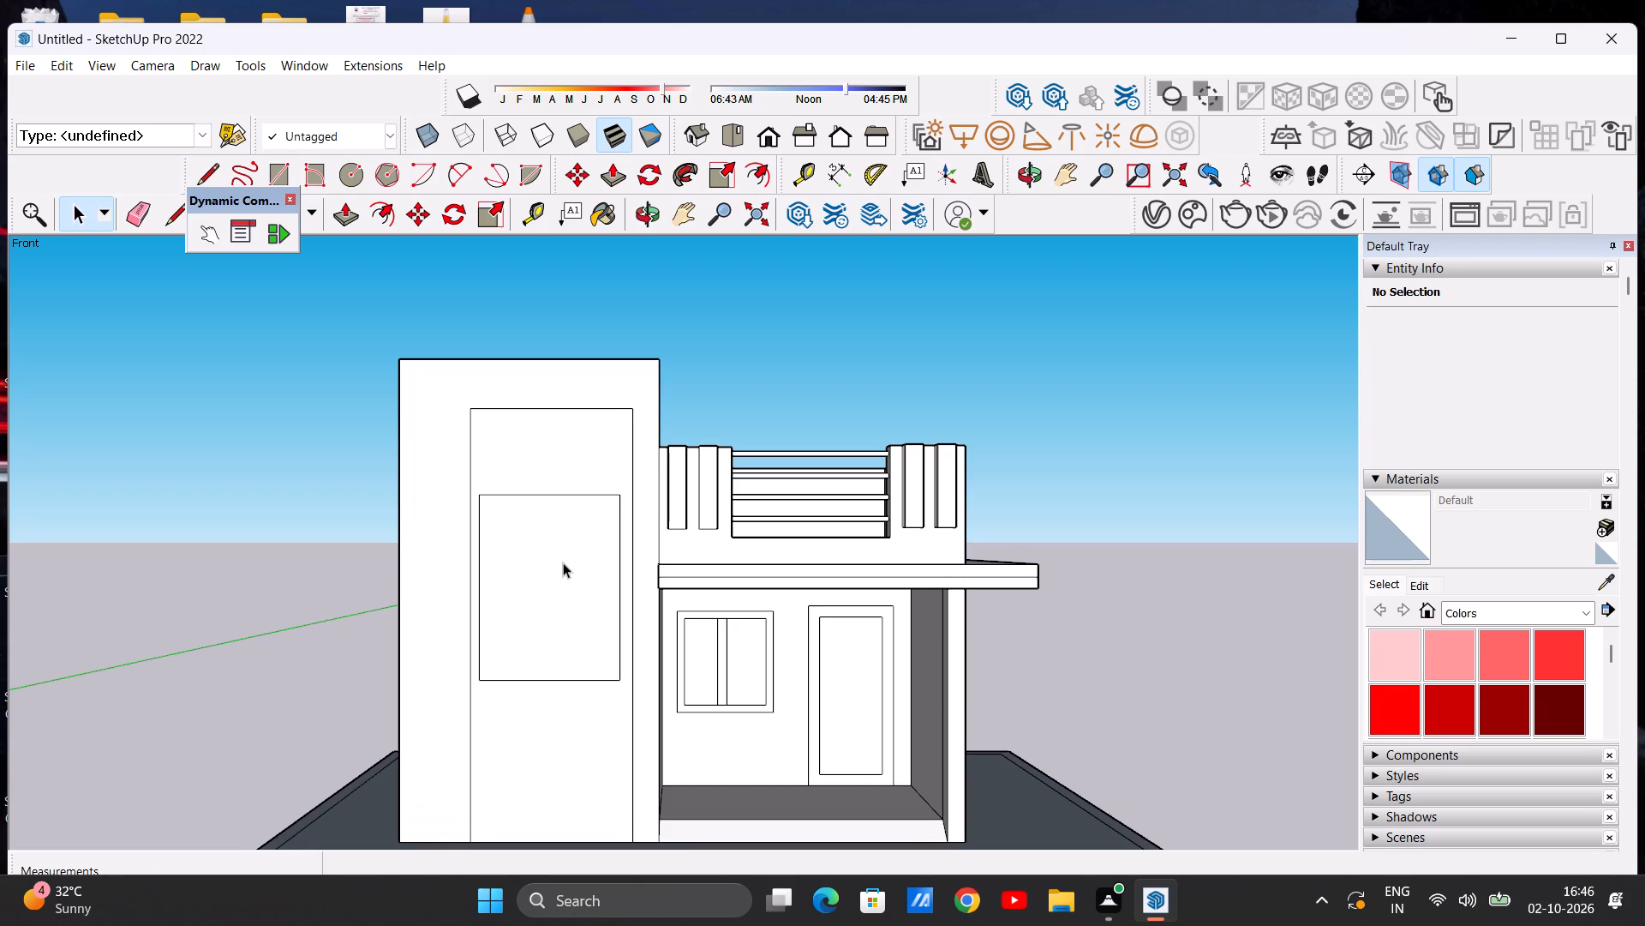
key("l")
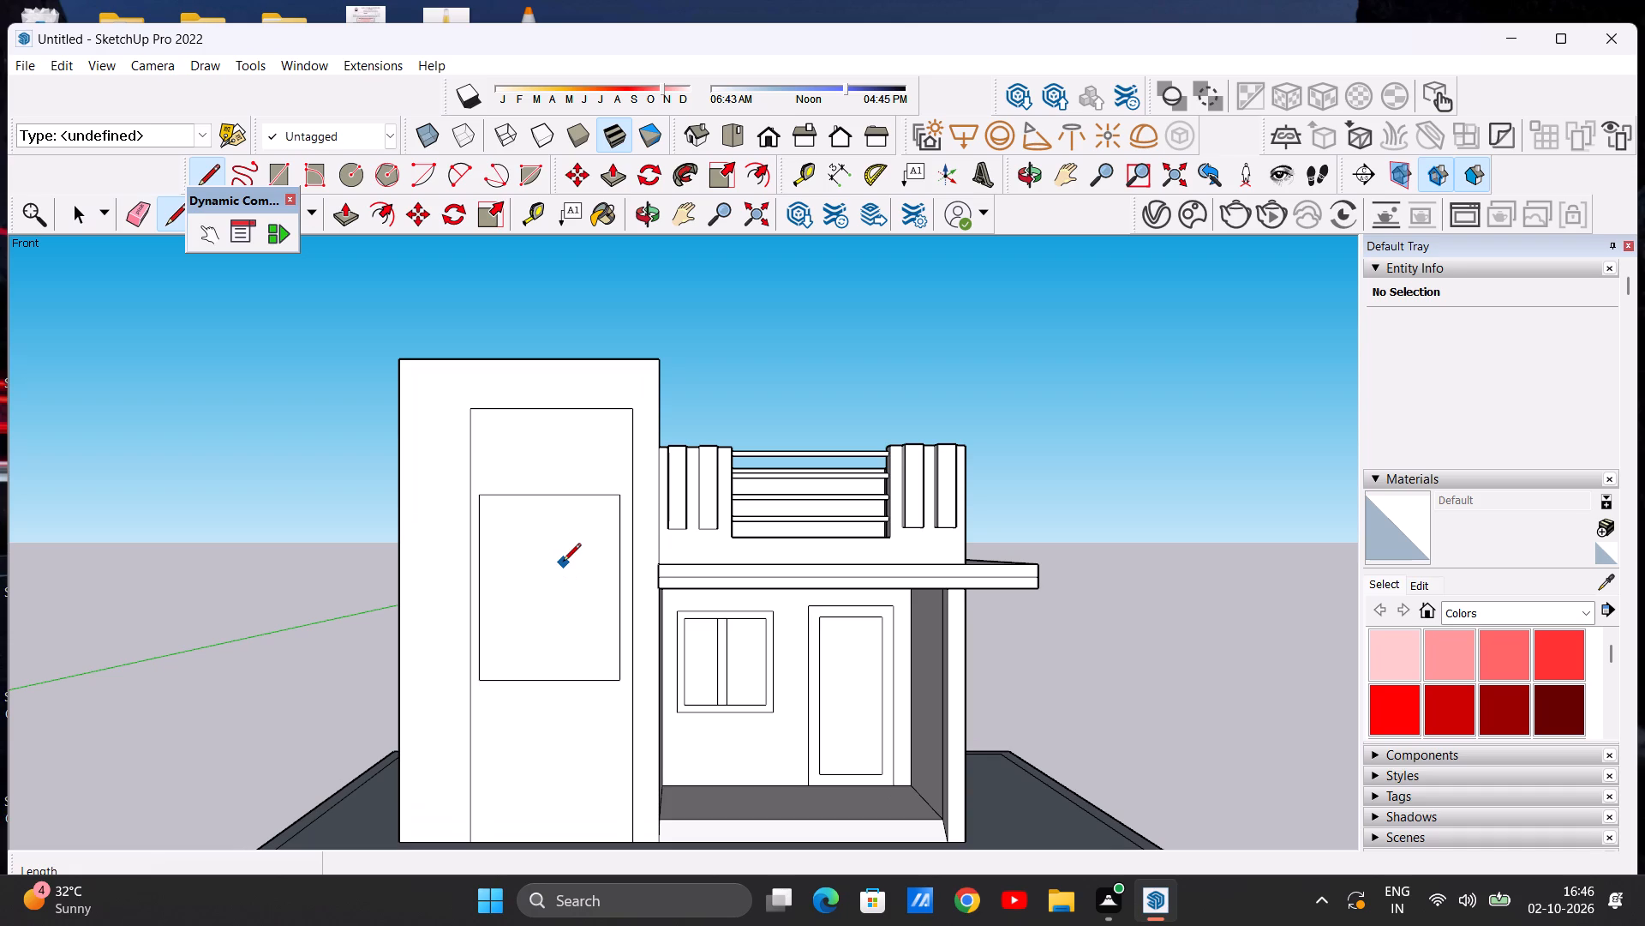
left_click(478, 524)
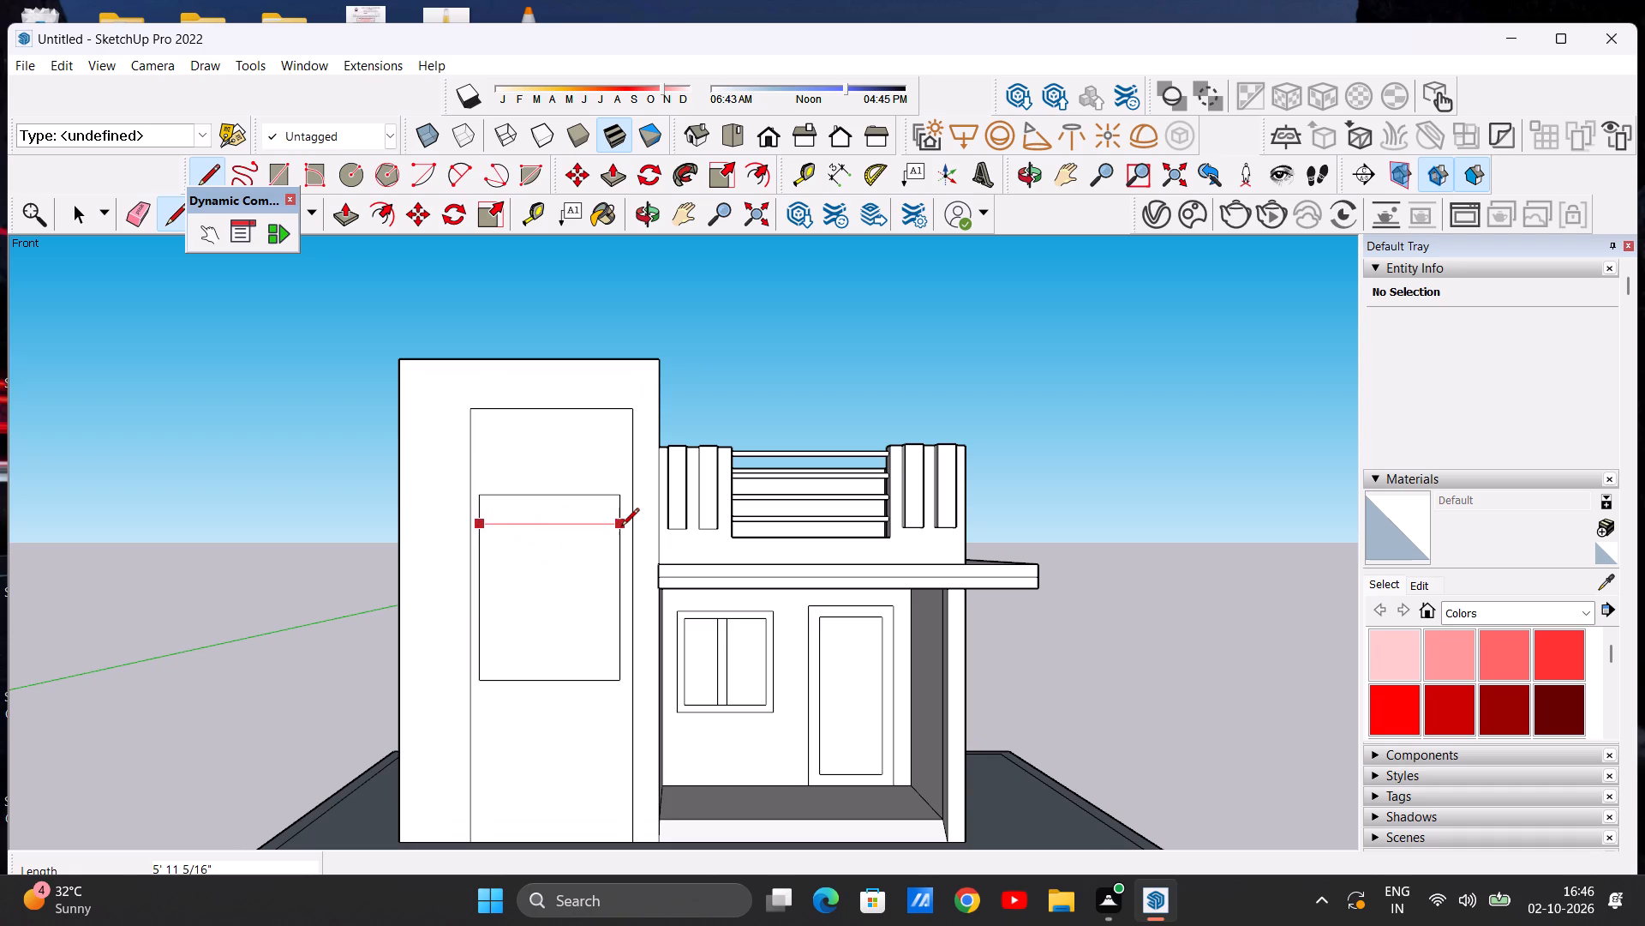
left_click(621, 527)
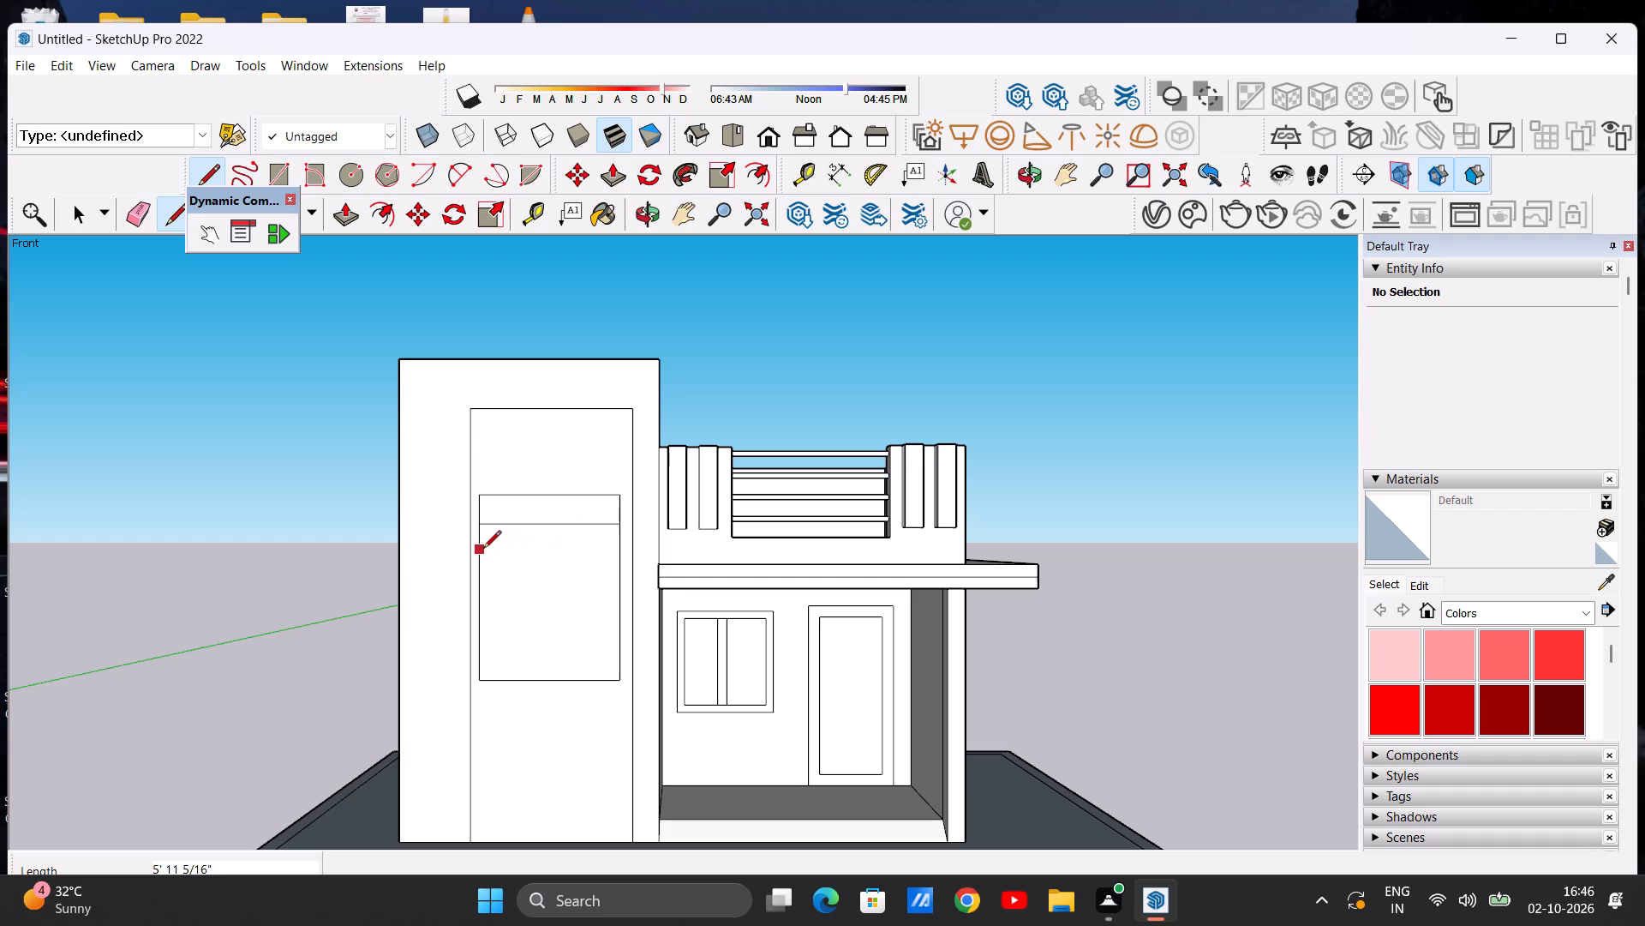
left_click(483, 550)
left_click(617, 554)
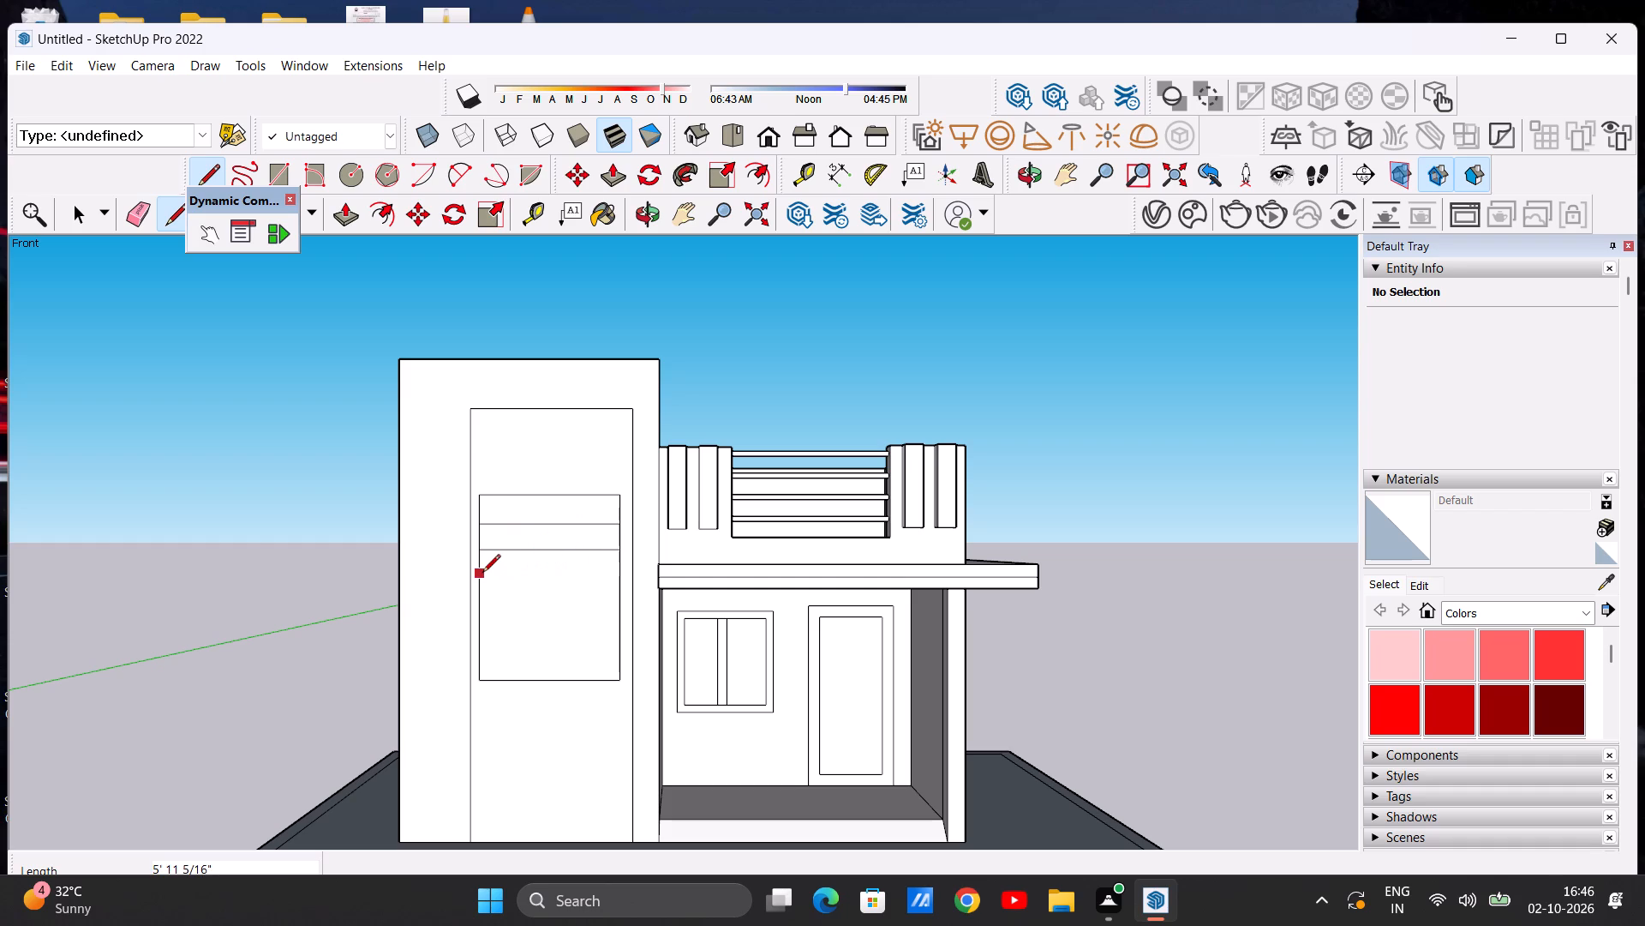
left_click(482, 579)
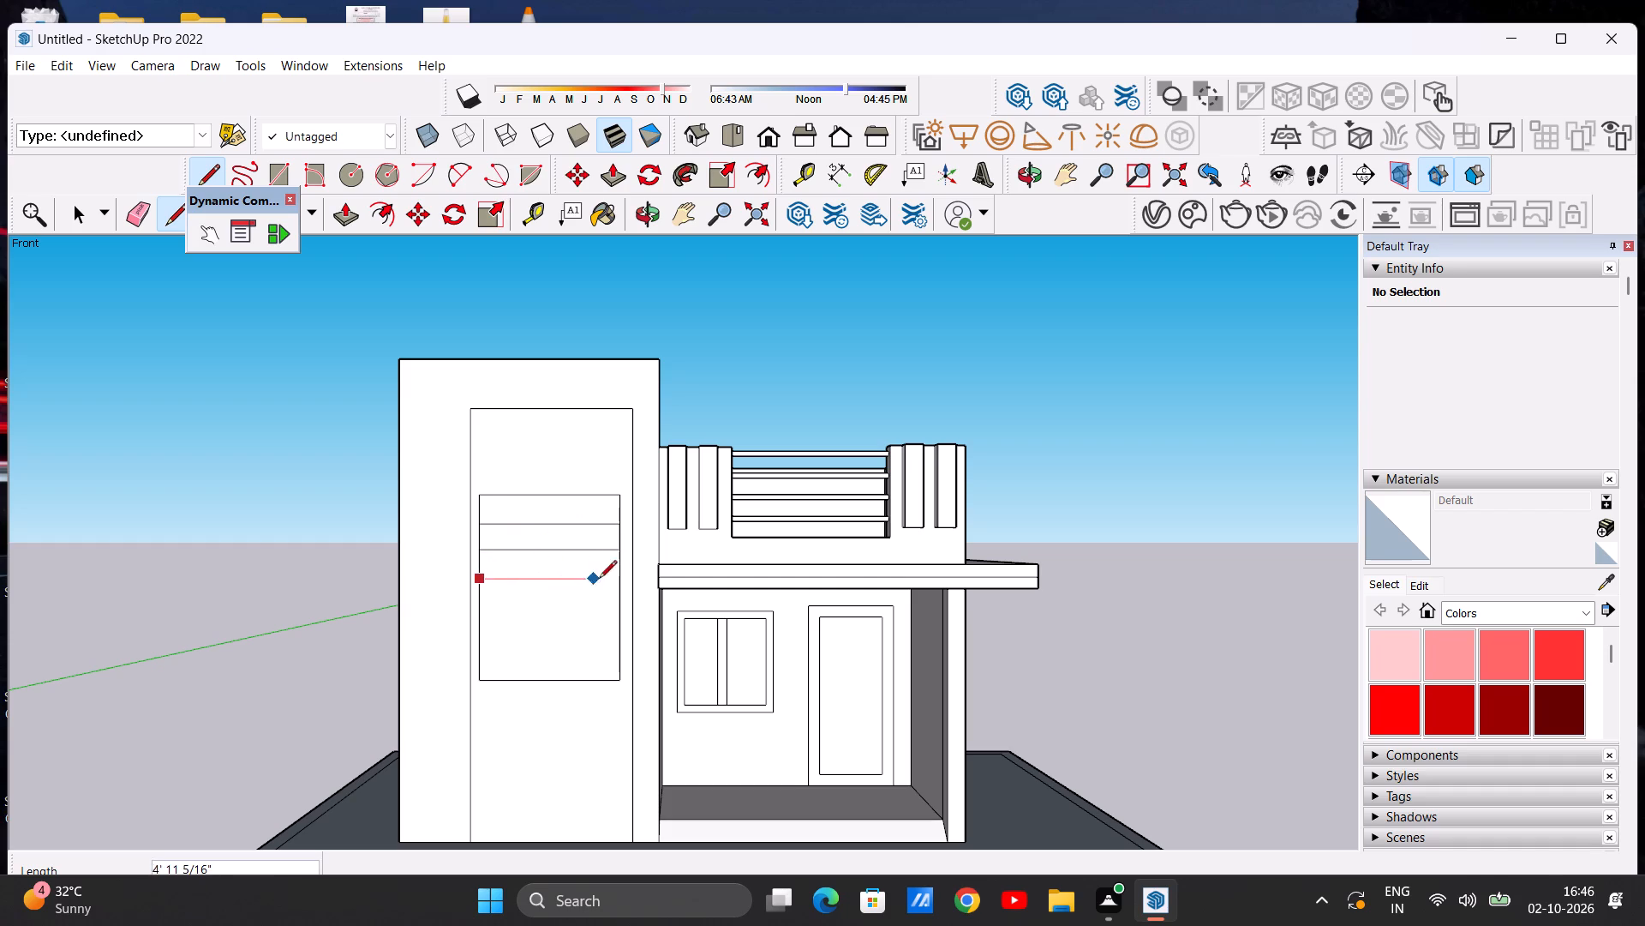
left_click(617, 581)
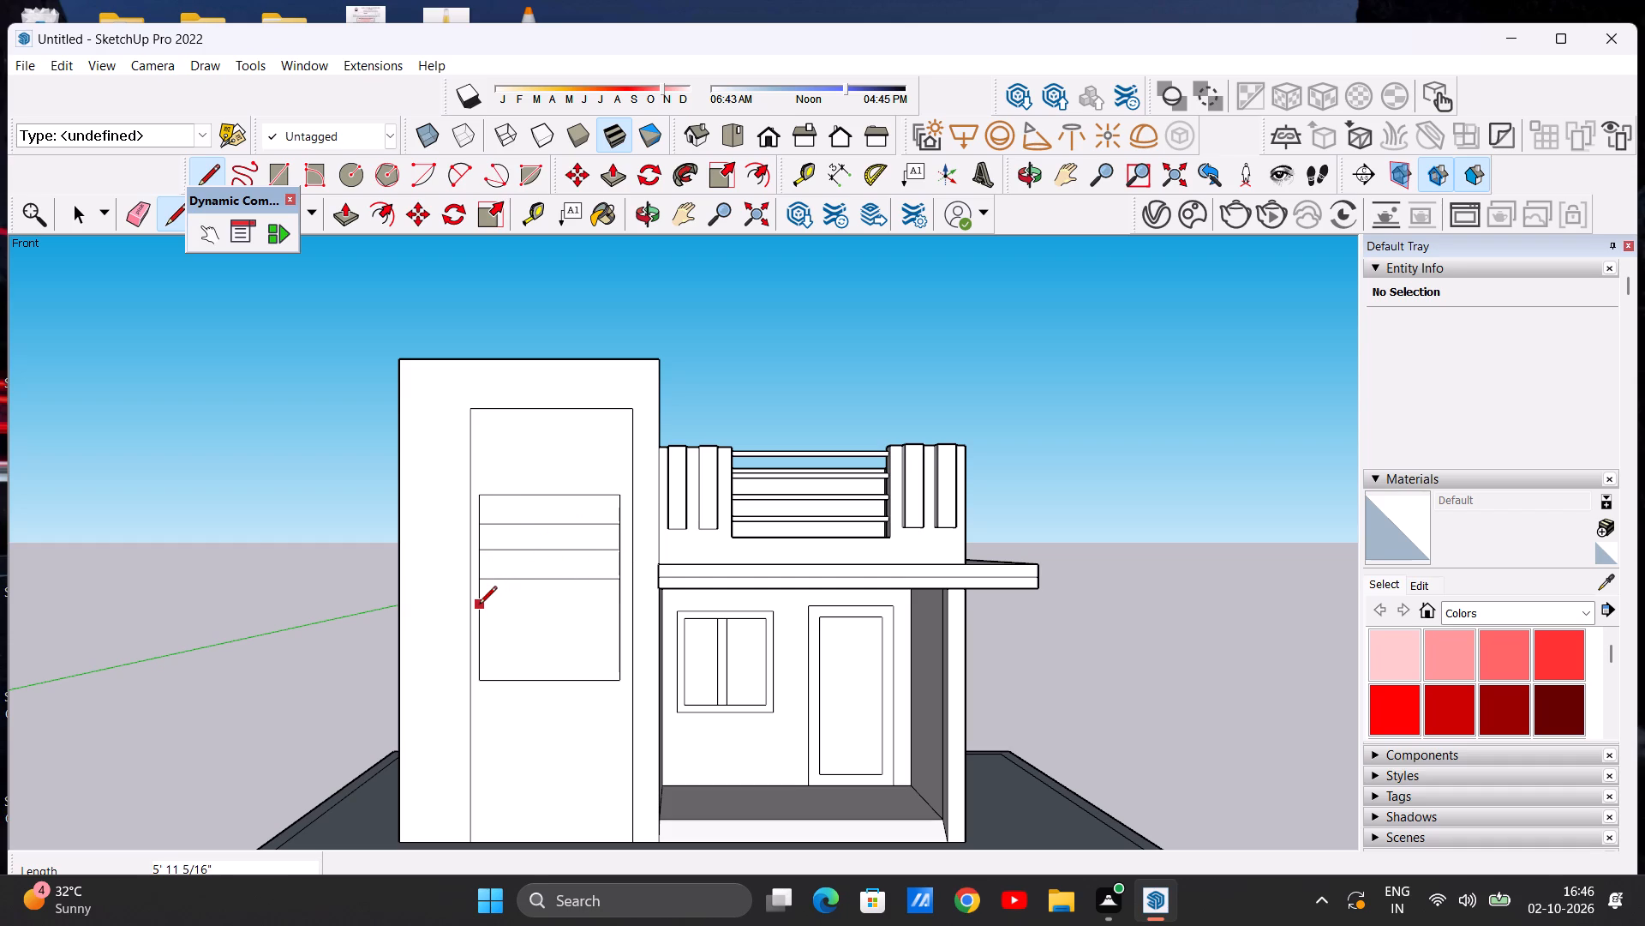
left_click(483, 610)
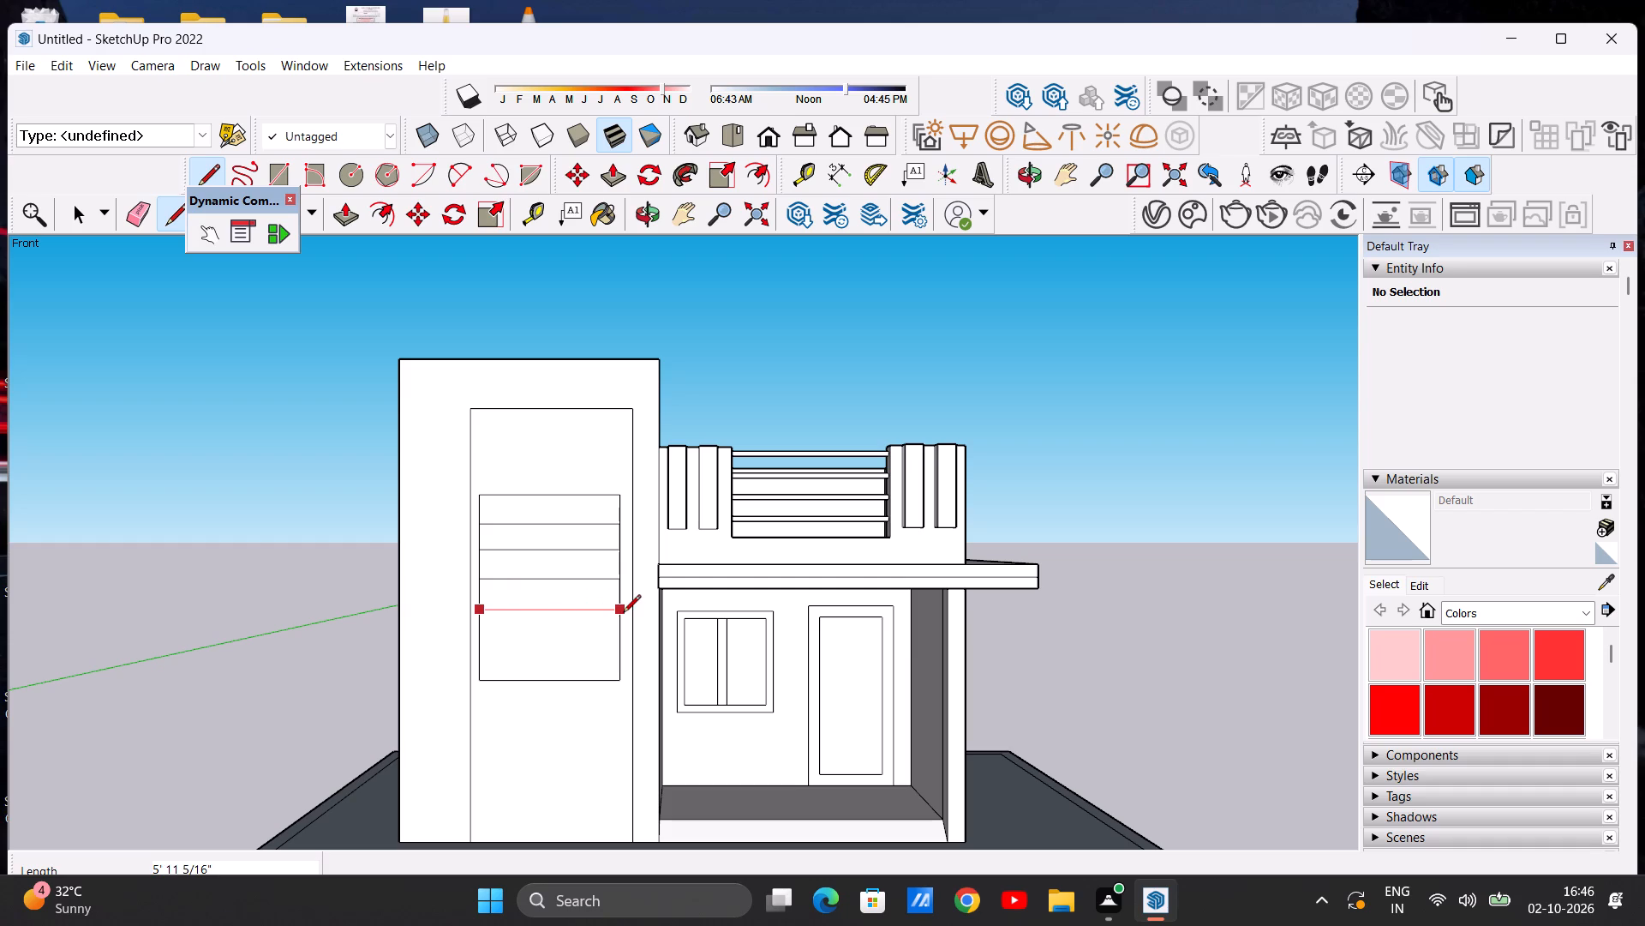
left_click(616, 615)
scroll(493, 665, "up", 6)
left_click(468, 616)
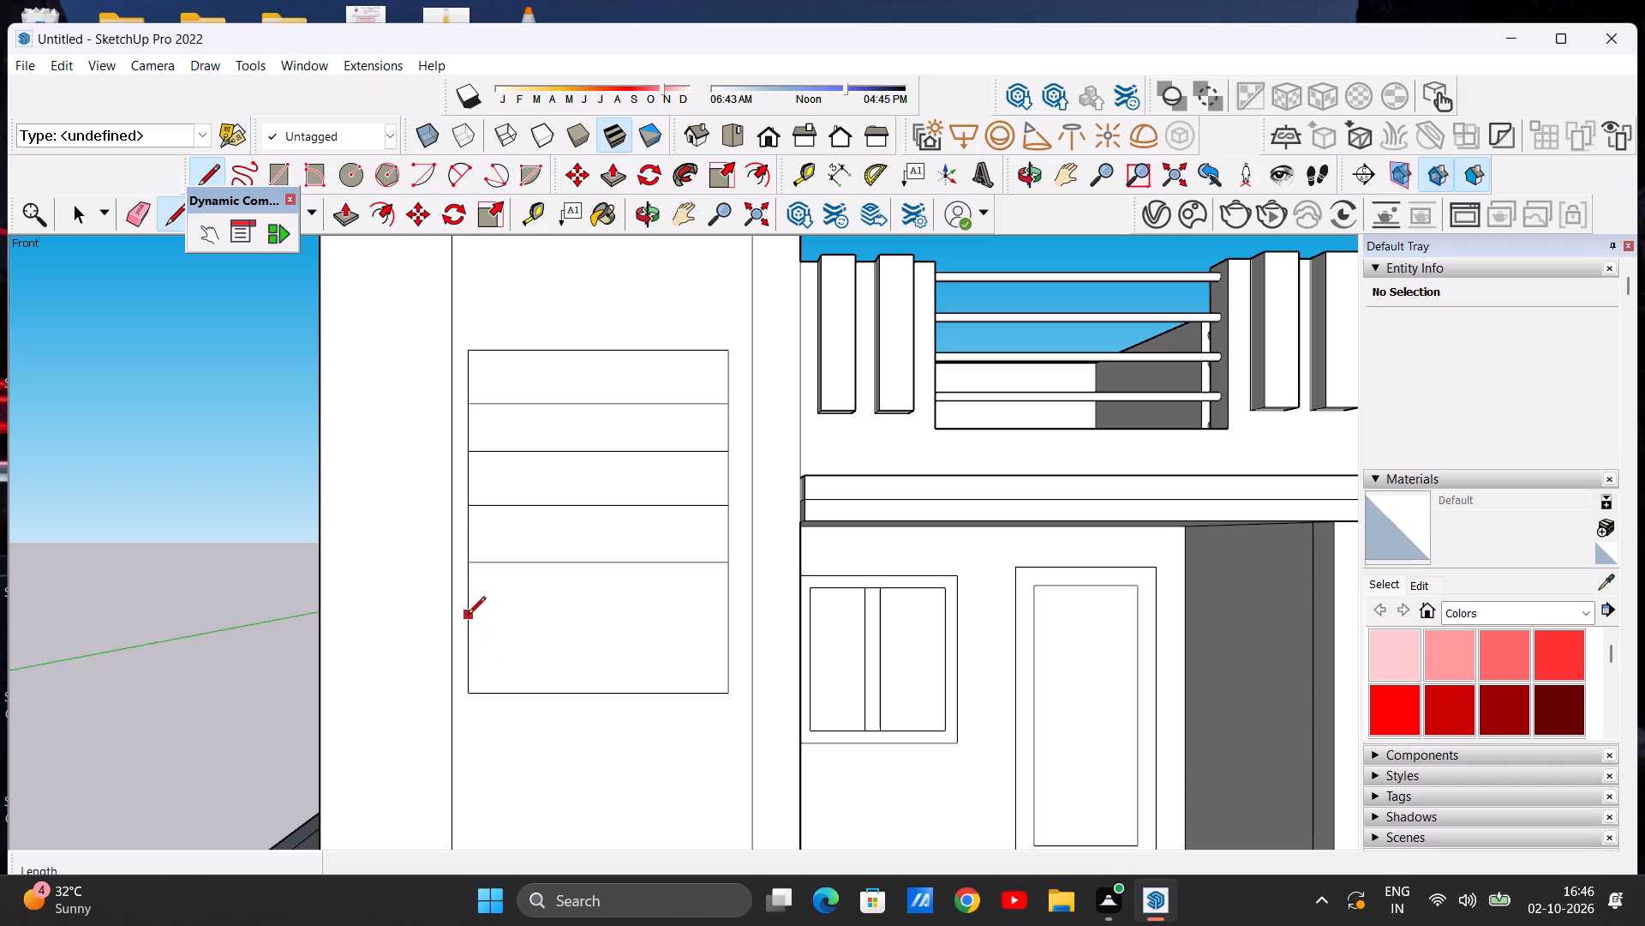
left_click(721, 622)
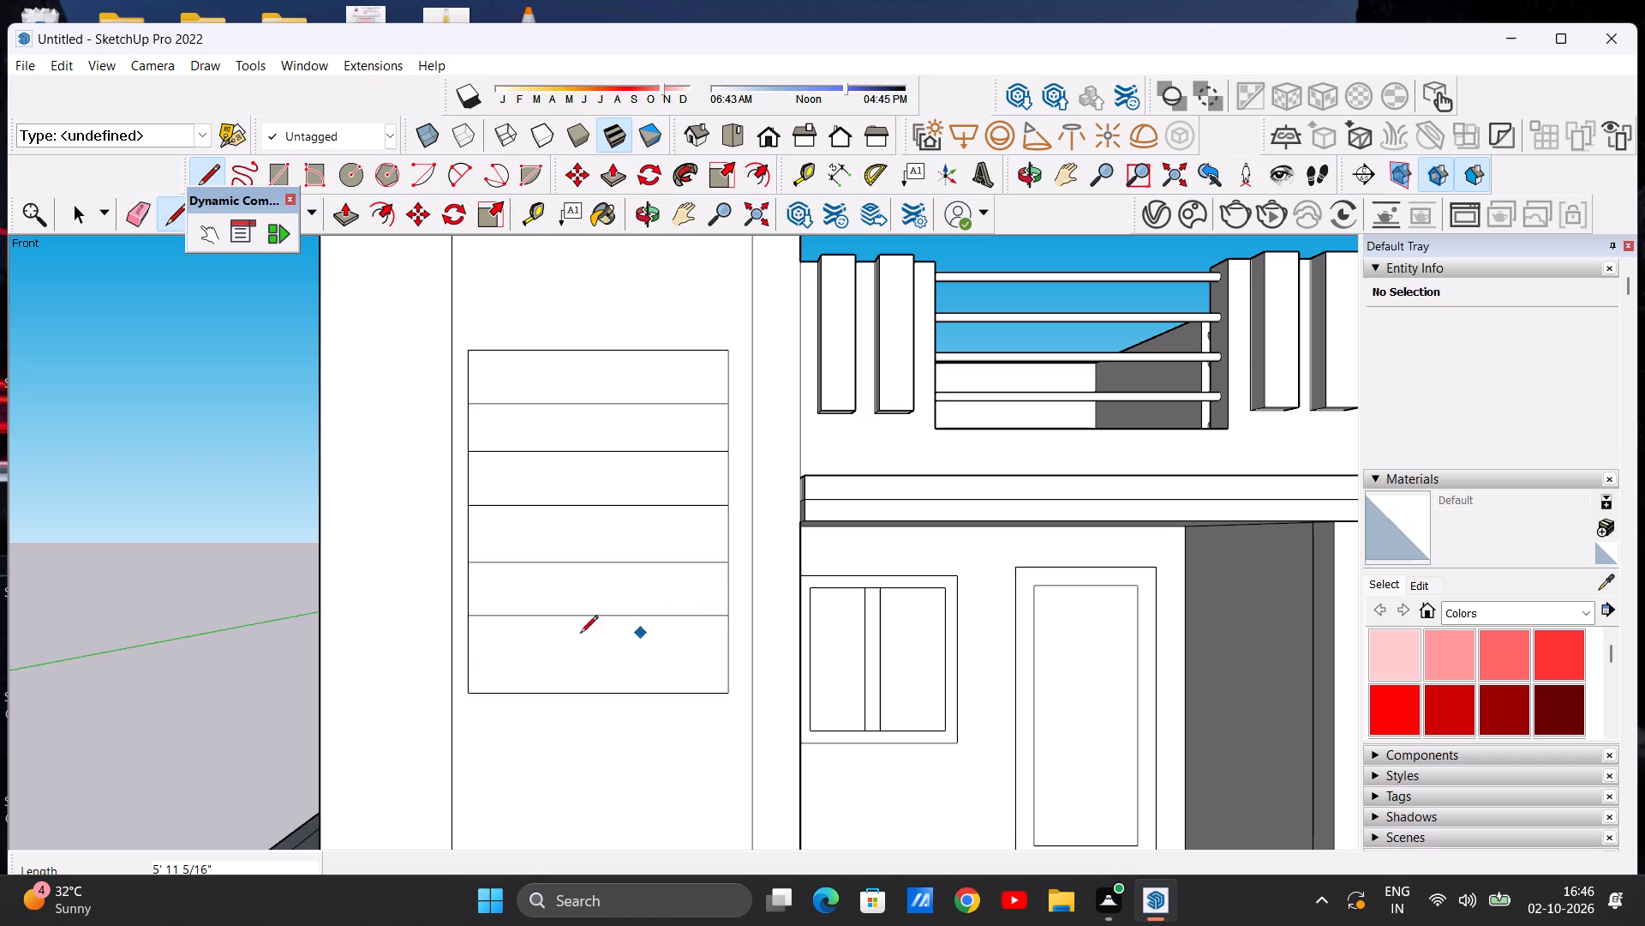
left_click(470, 660)
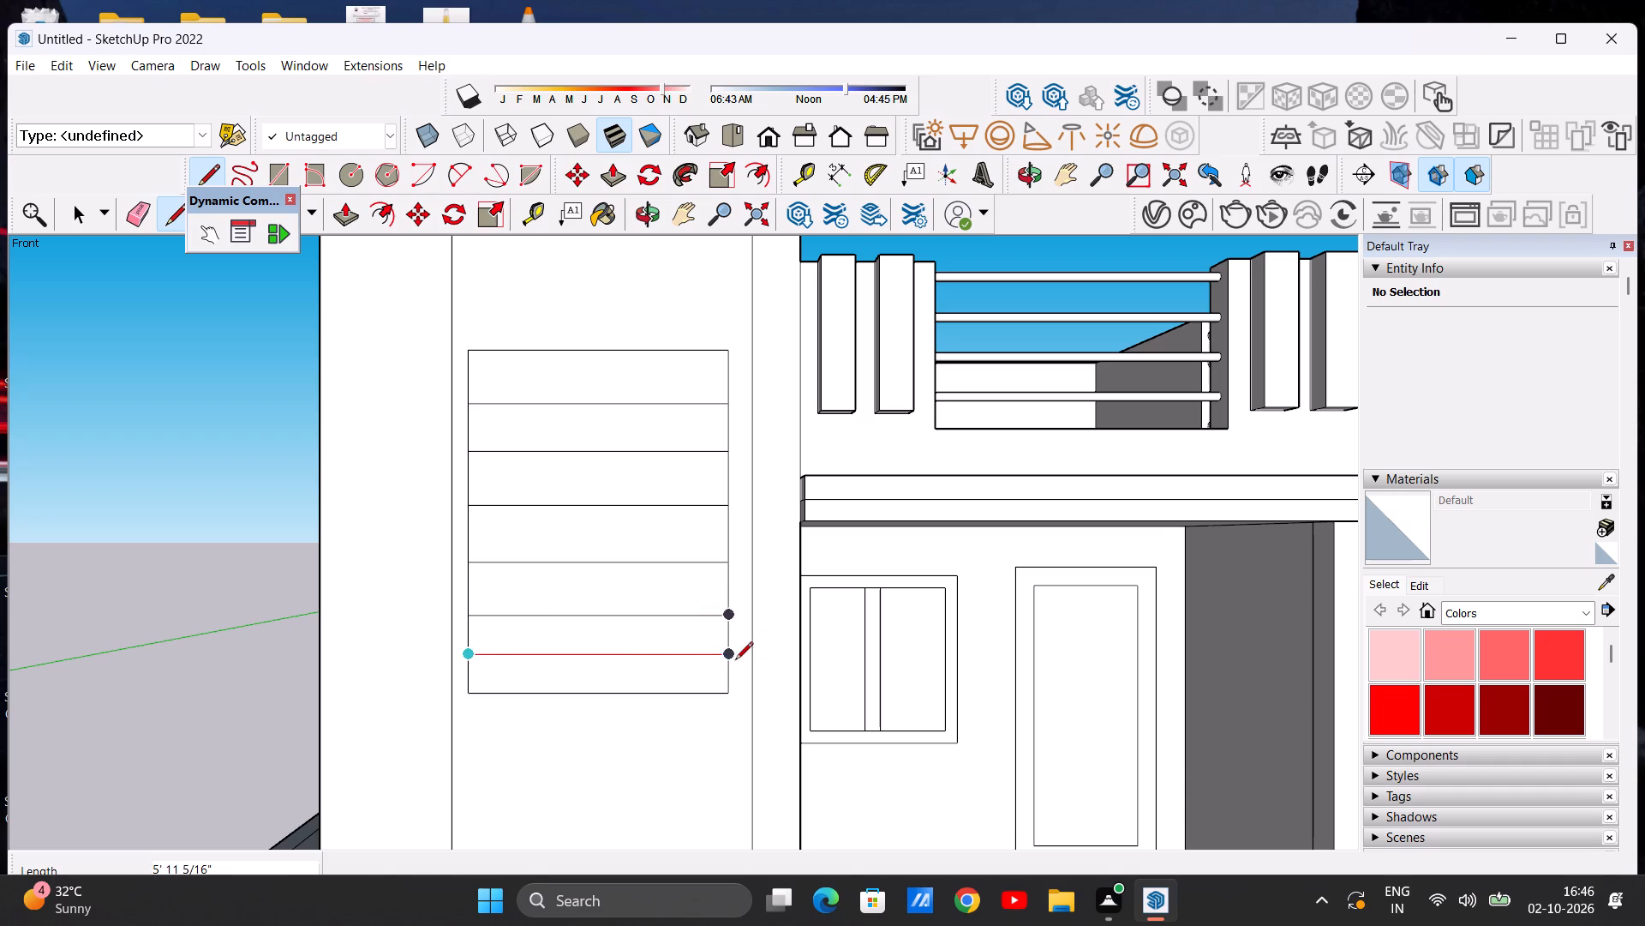
left_click(728, 661)
key("space")
Examine the banded rectangle on the tall front wall against the rest of the facade from near and far.
scroll(651, 663, "down", 6)
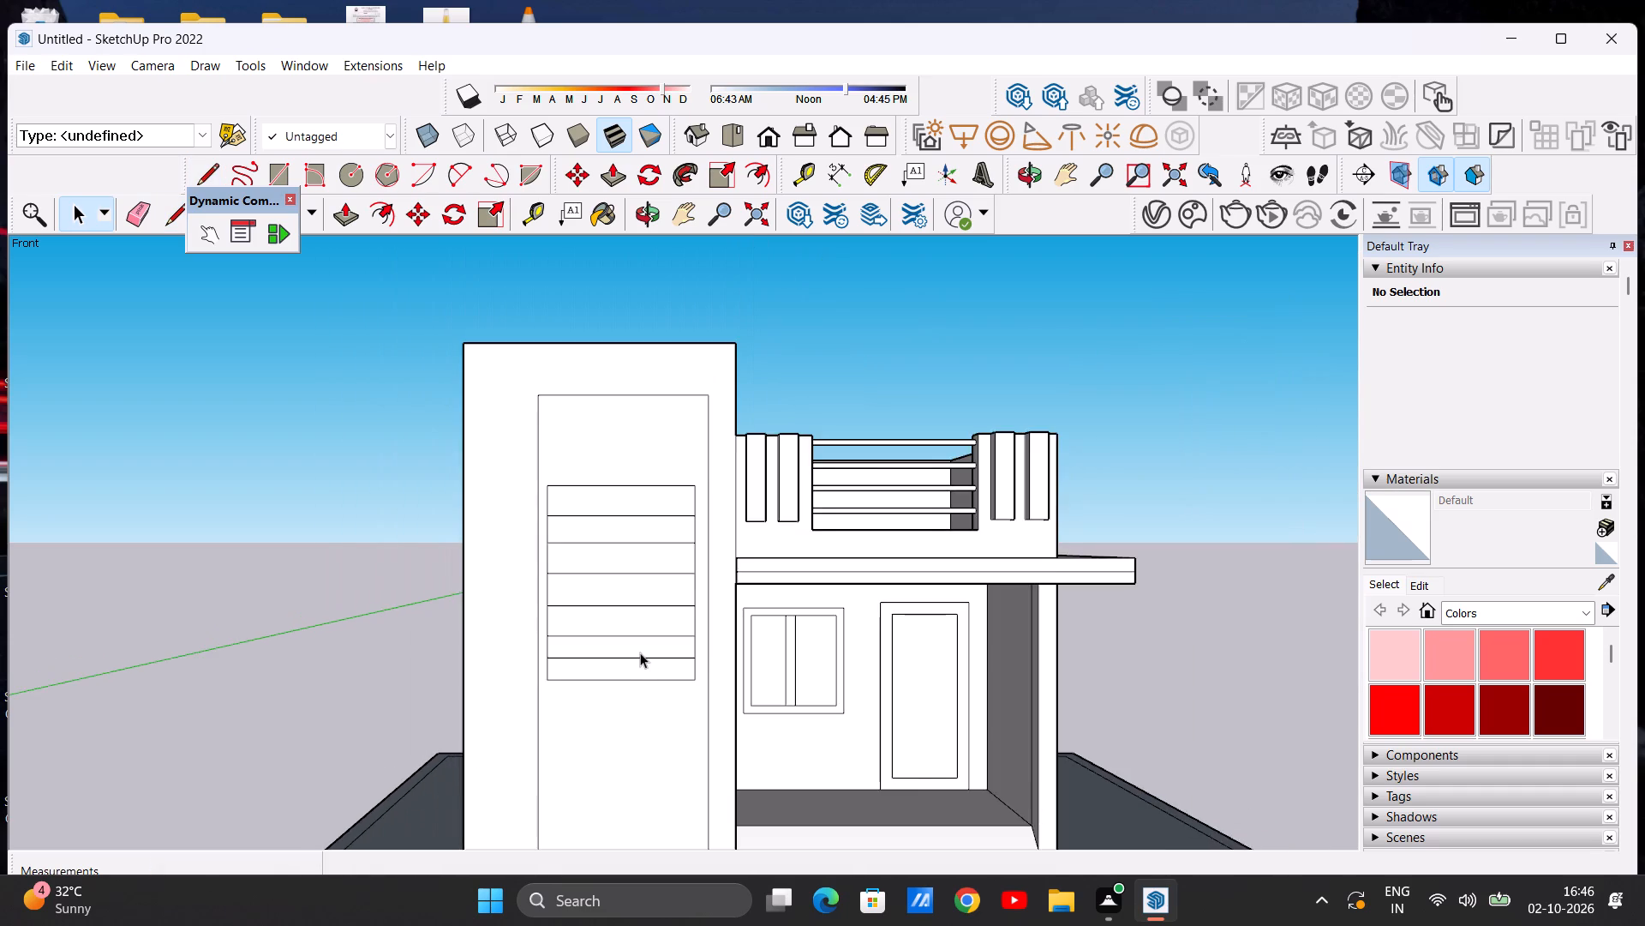
scroll(640, 652, "down", 5)
scroll(655, 612, "up", 3)
scroll(625, 621, "down", 4)
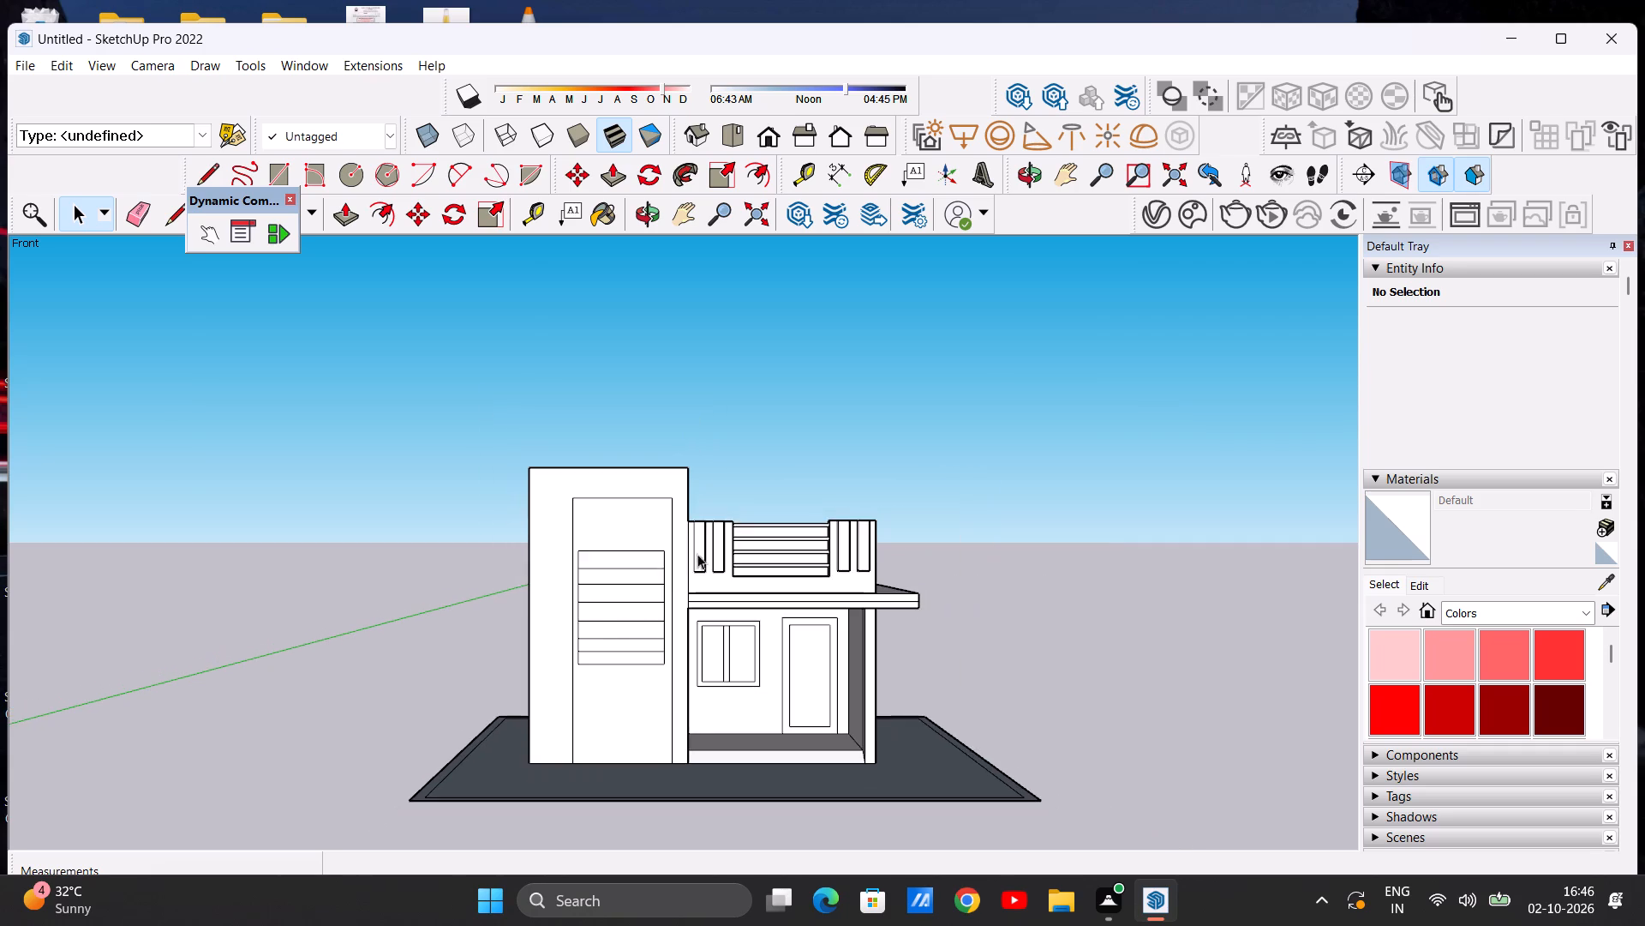
scroll(712, 544, "up", 4)
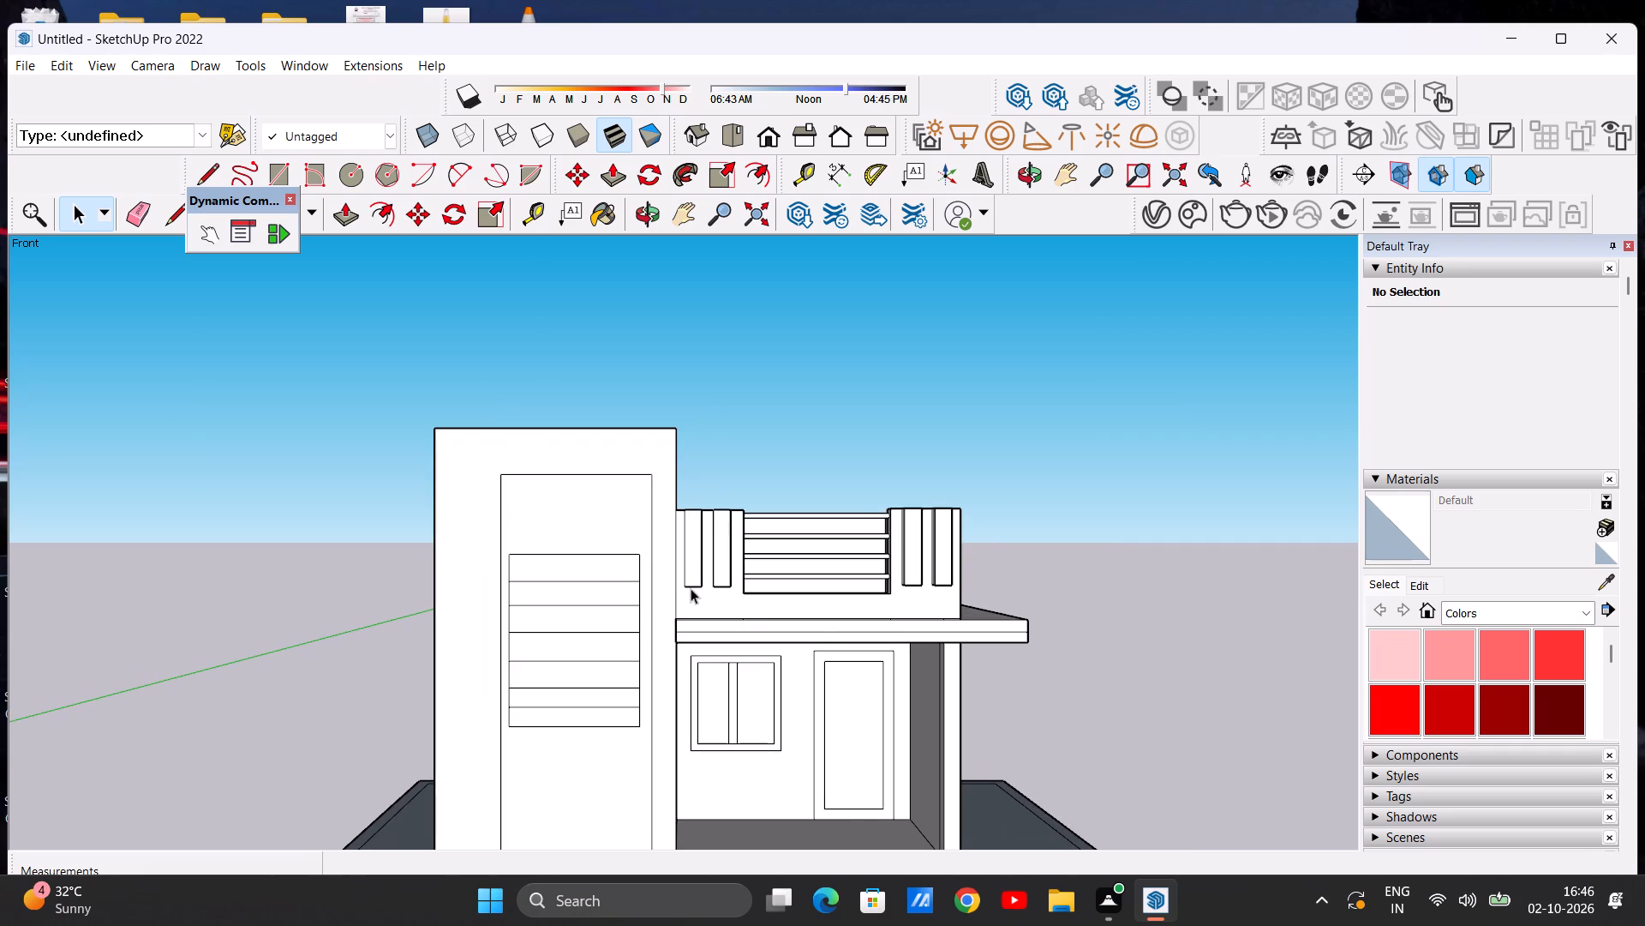
scroll(691, 588, "up", 1)
scroll(591, 589, "down", 1)
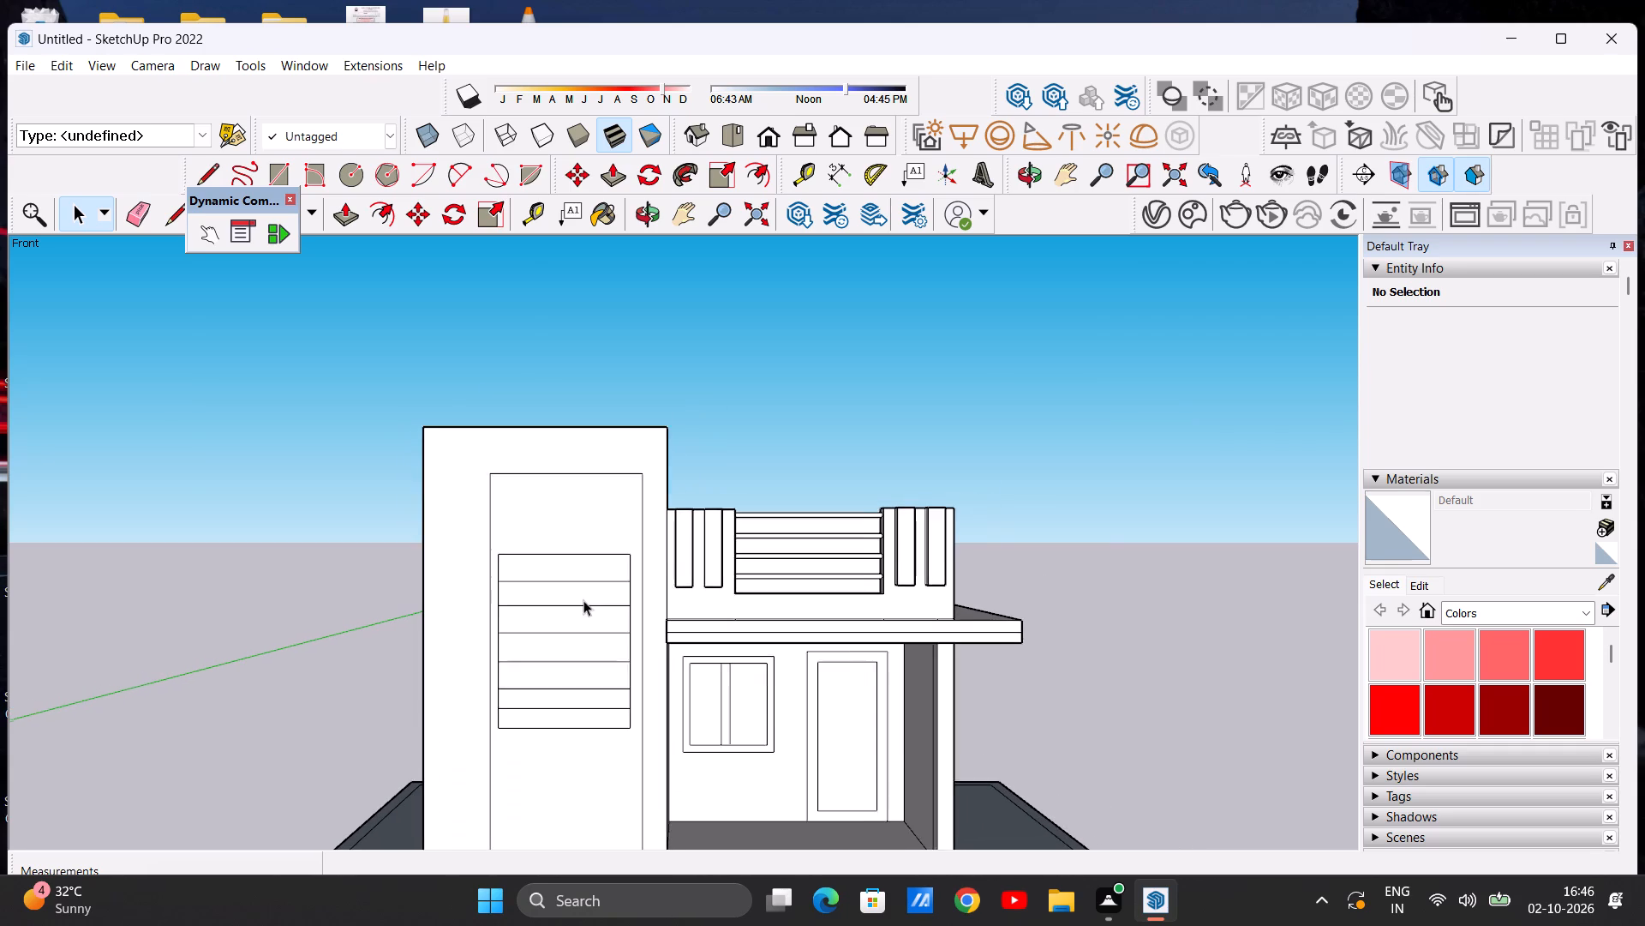
scroll(583, 600, "down", 3)
scroll(643, 602, "up", 3)
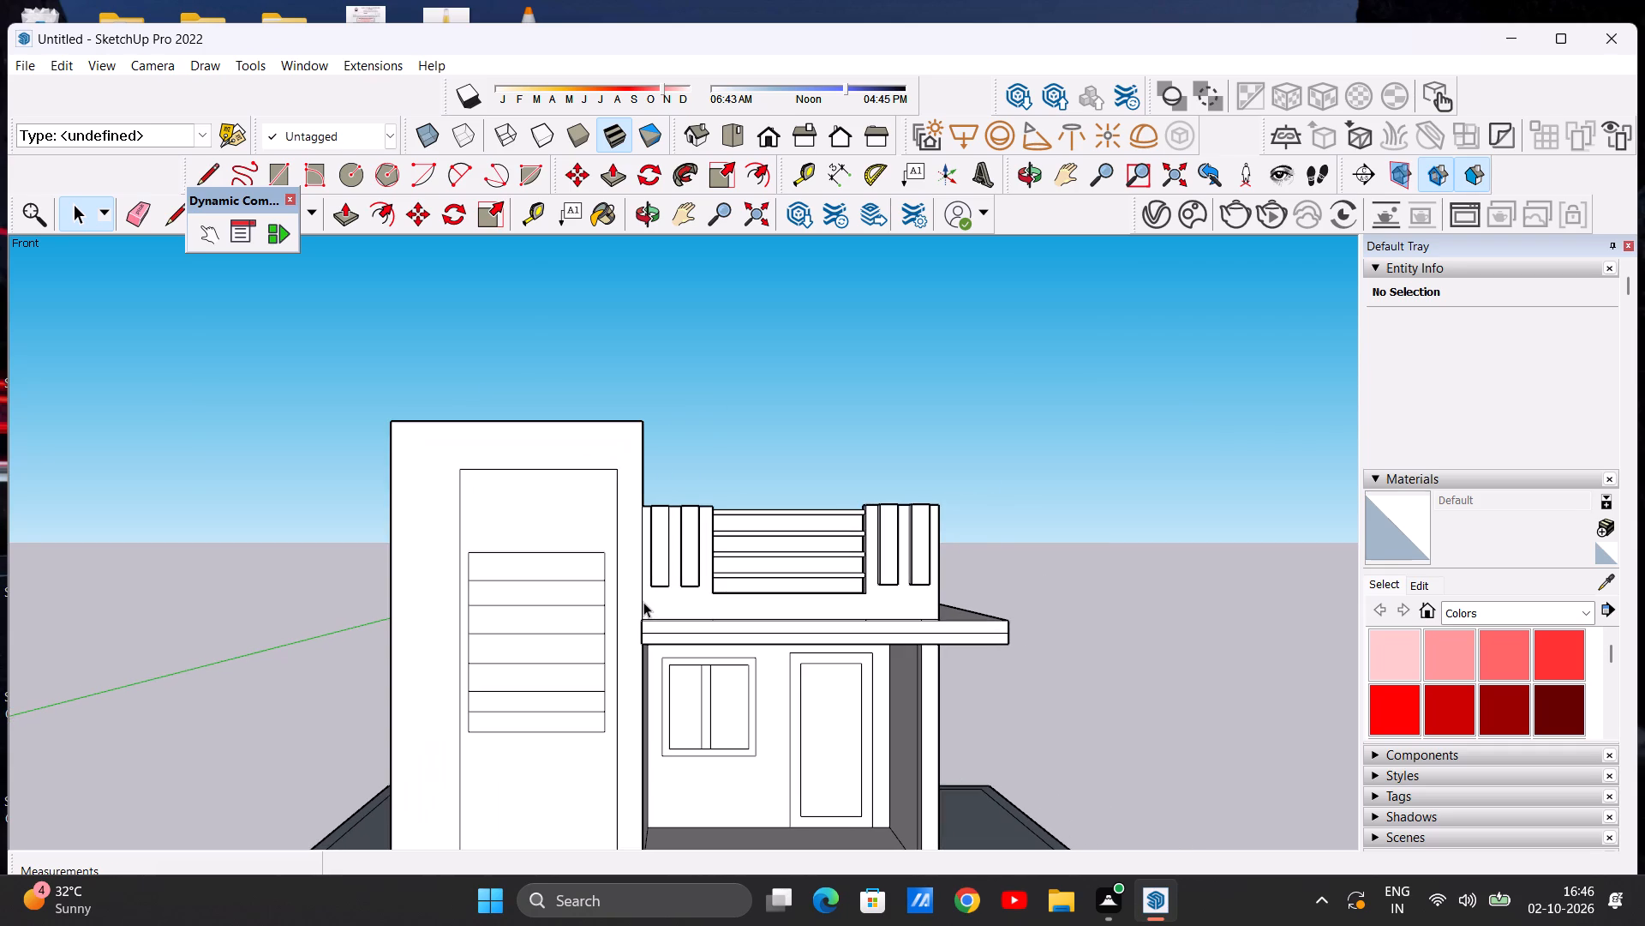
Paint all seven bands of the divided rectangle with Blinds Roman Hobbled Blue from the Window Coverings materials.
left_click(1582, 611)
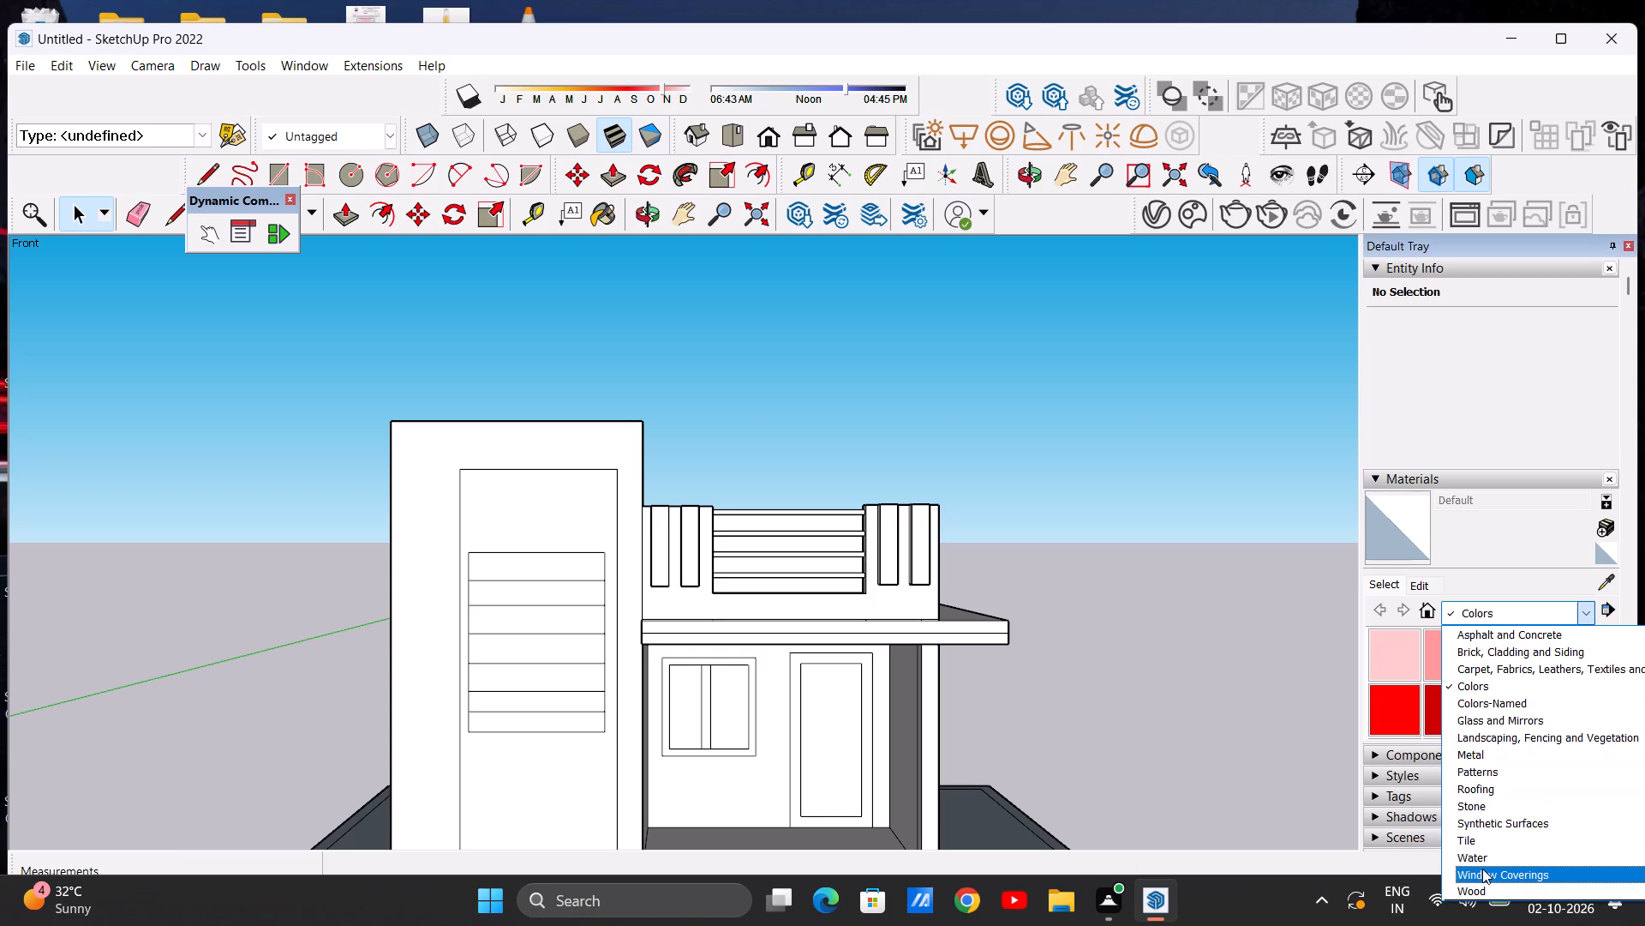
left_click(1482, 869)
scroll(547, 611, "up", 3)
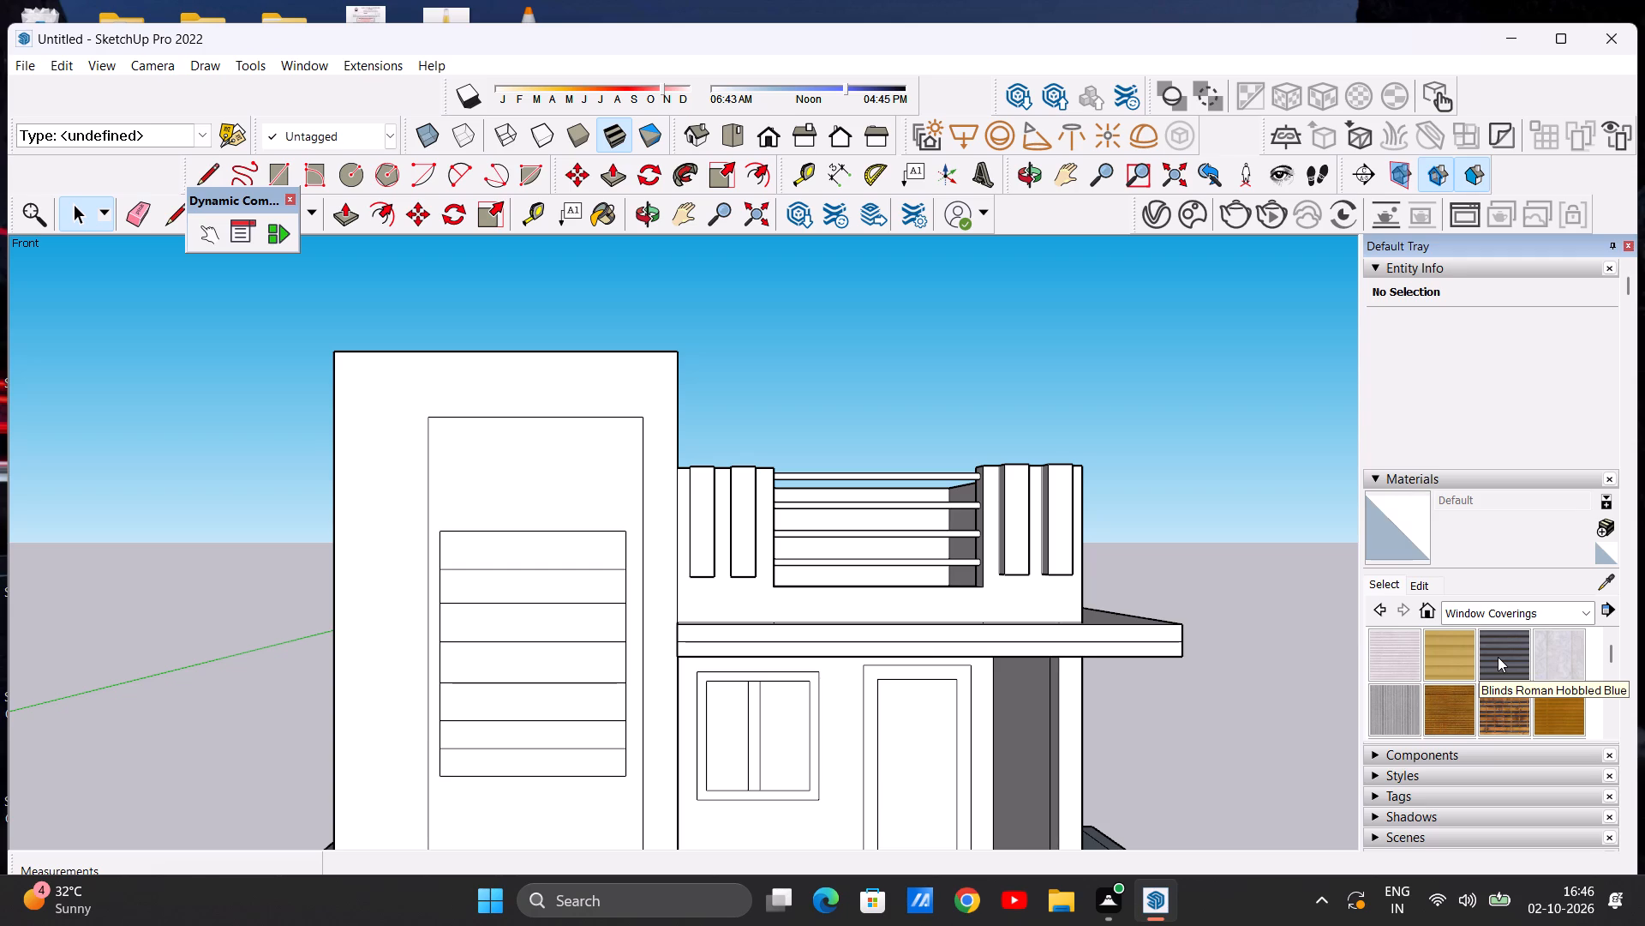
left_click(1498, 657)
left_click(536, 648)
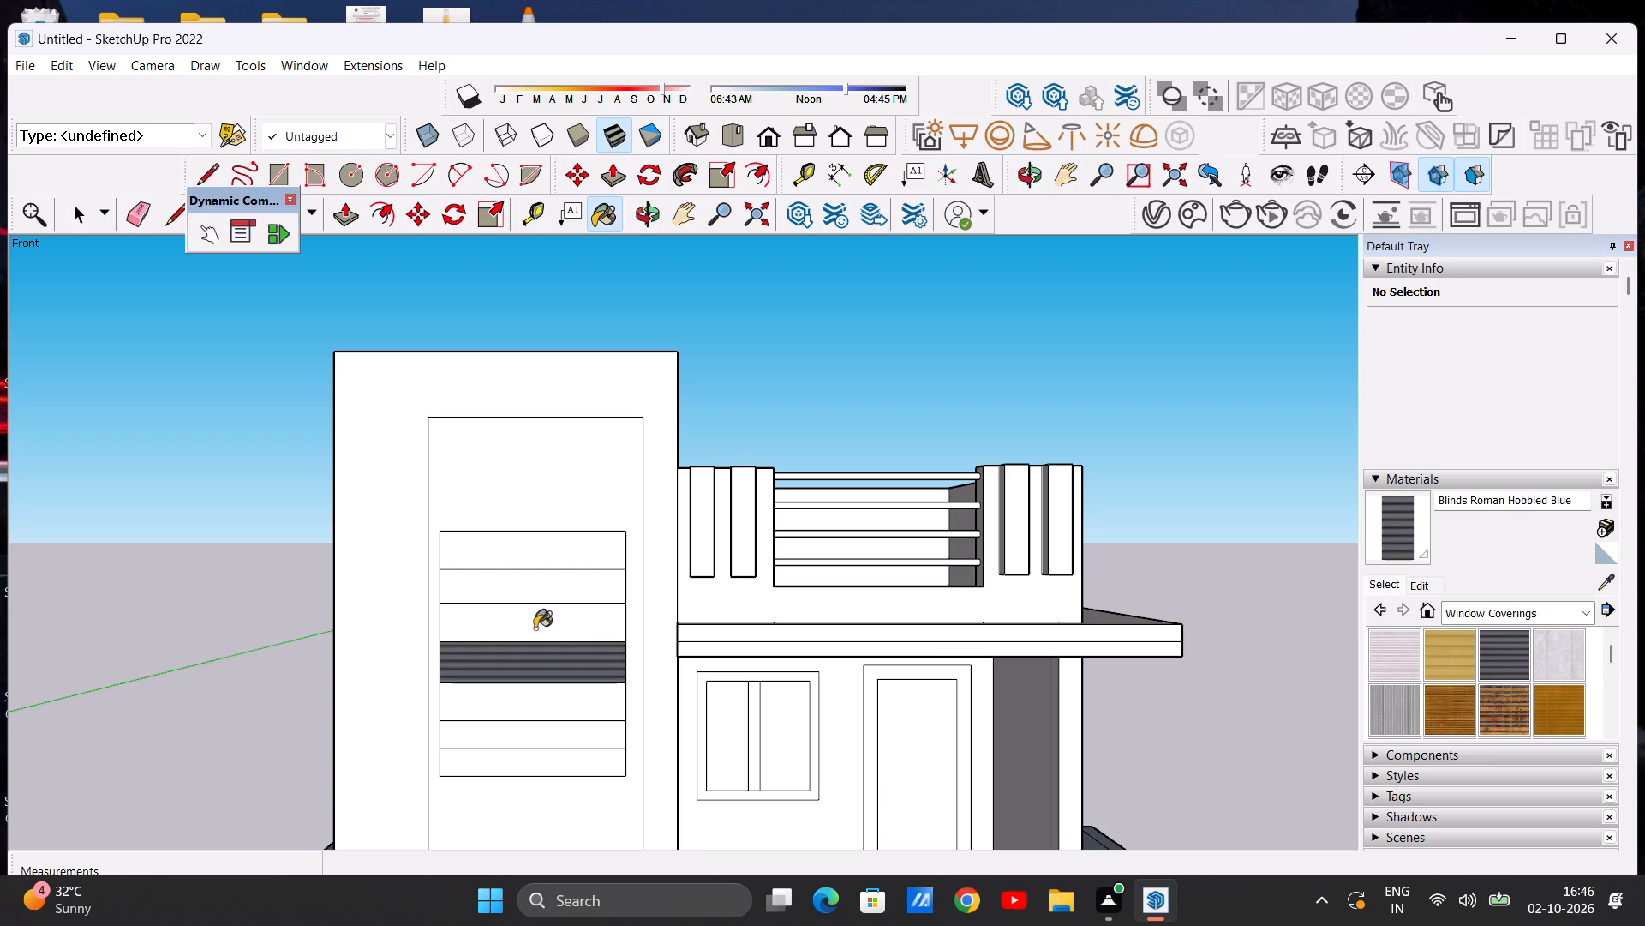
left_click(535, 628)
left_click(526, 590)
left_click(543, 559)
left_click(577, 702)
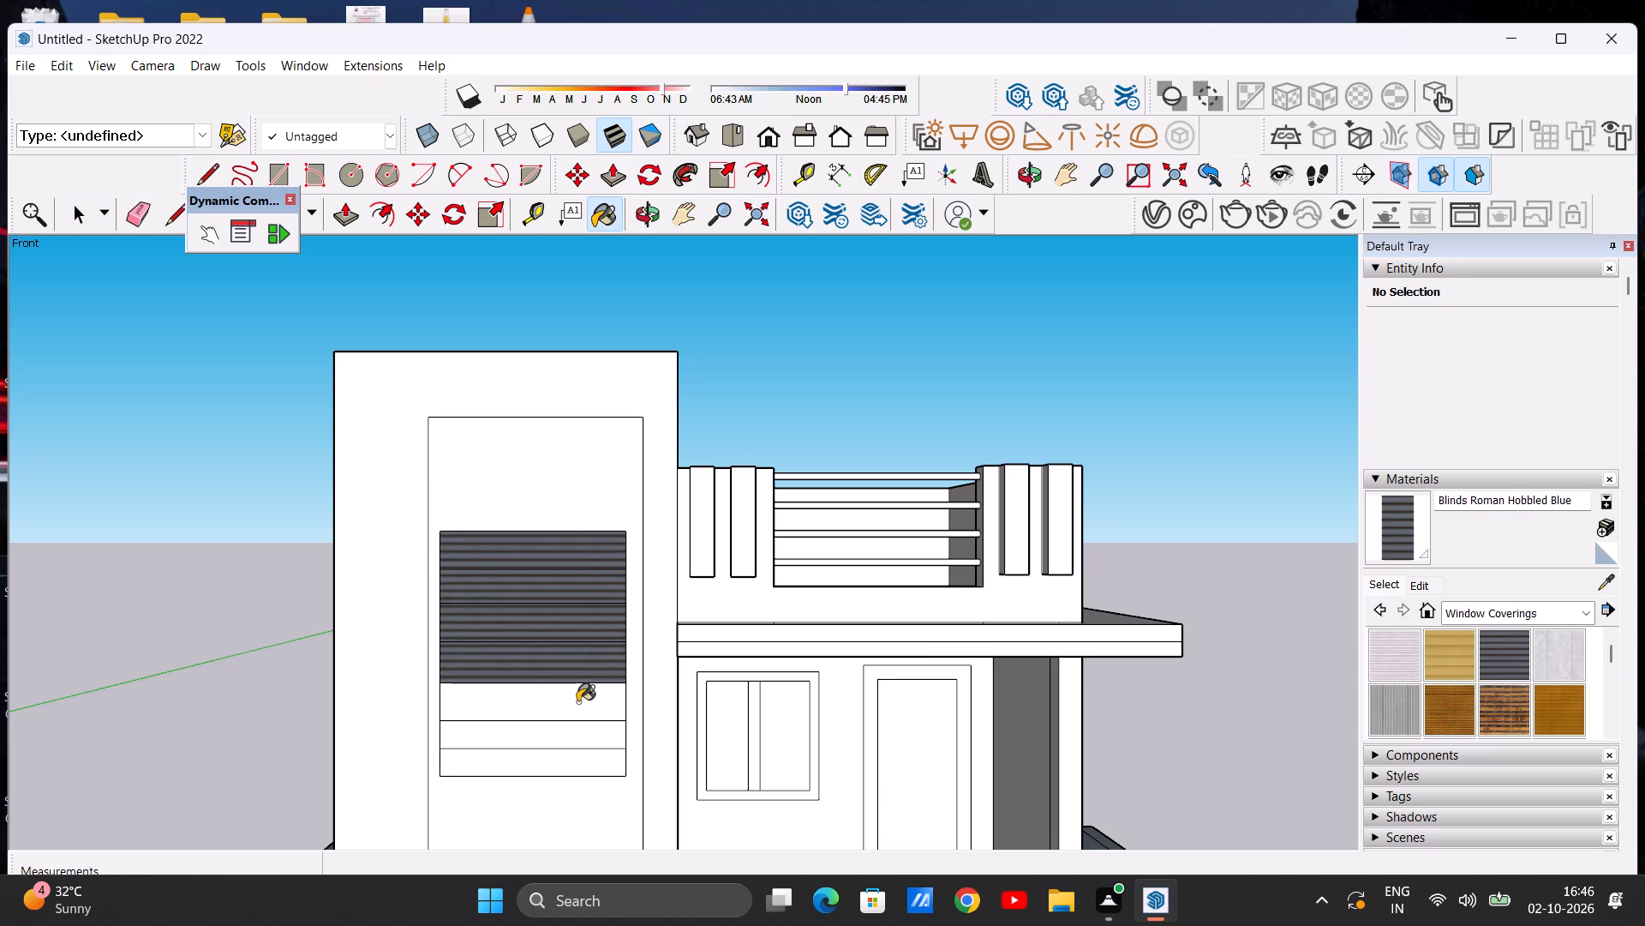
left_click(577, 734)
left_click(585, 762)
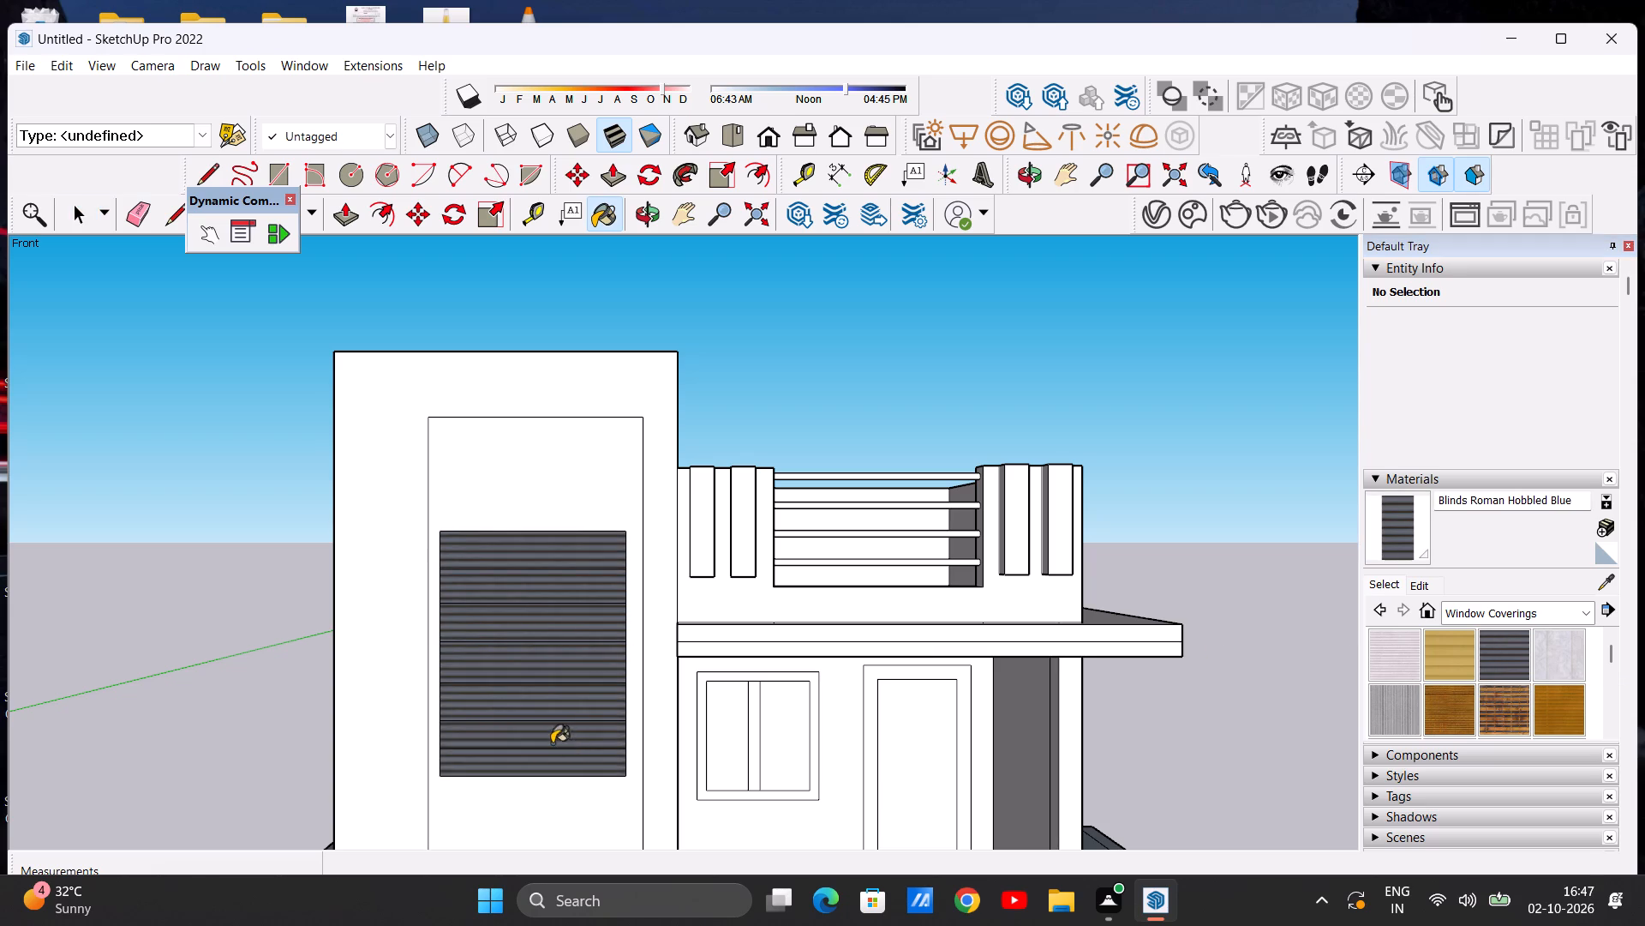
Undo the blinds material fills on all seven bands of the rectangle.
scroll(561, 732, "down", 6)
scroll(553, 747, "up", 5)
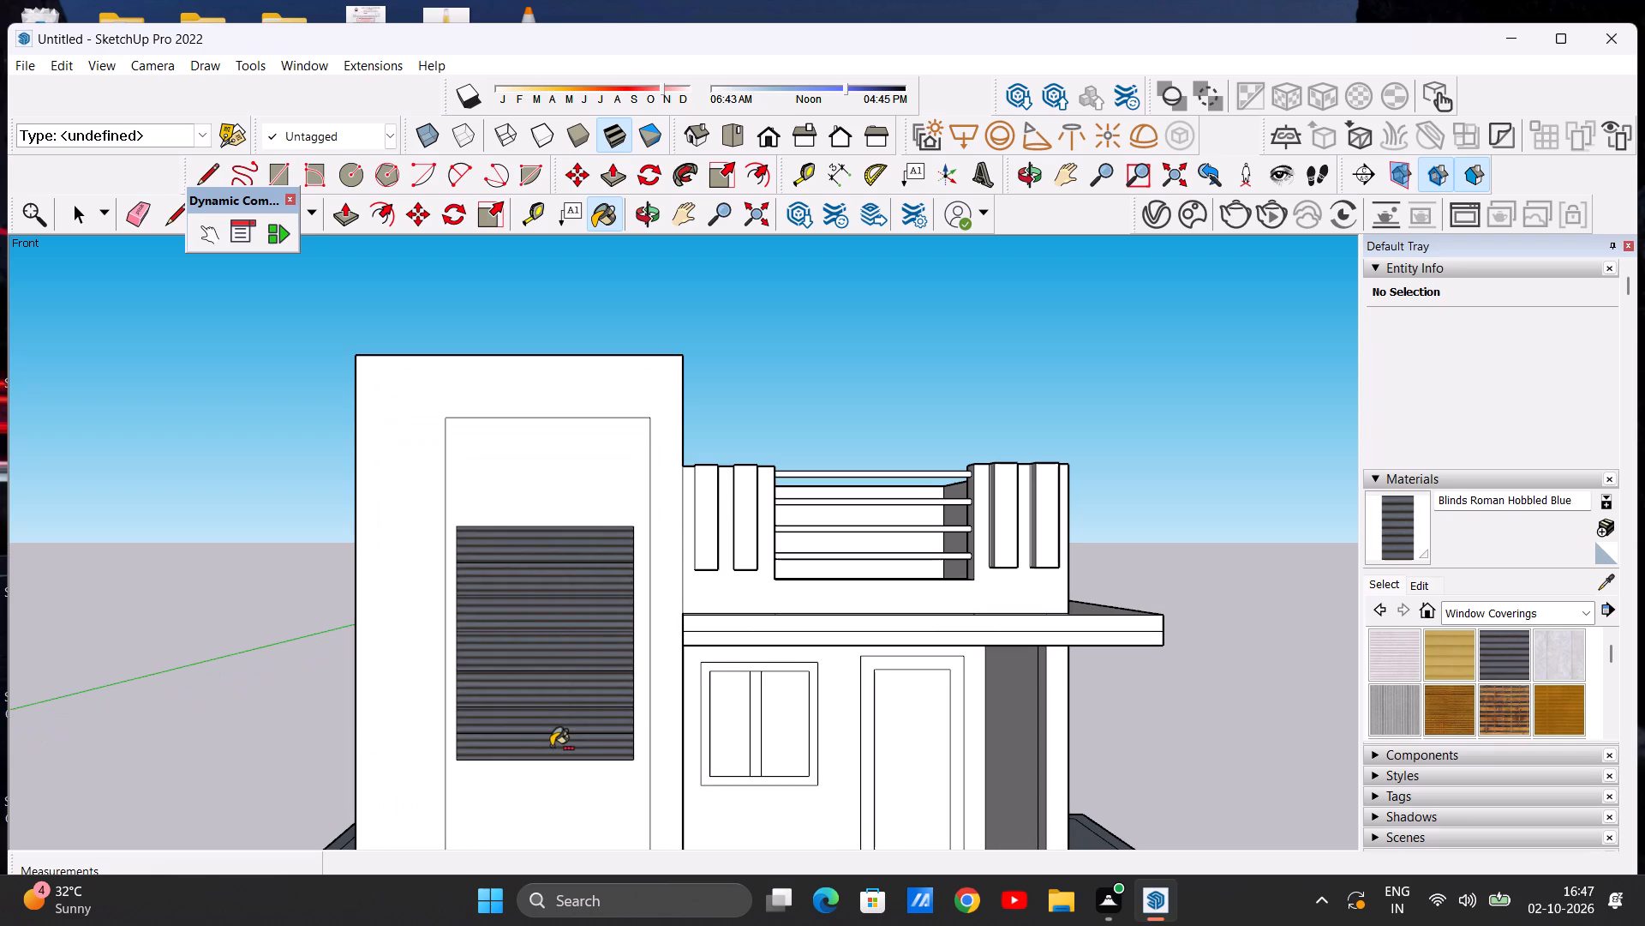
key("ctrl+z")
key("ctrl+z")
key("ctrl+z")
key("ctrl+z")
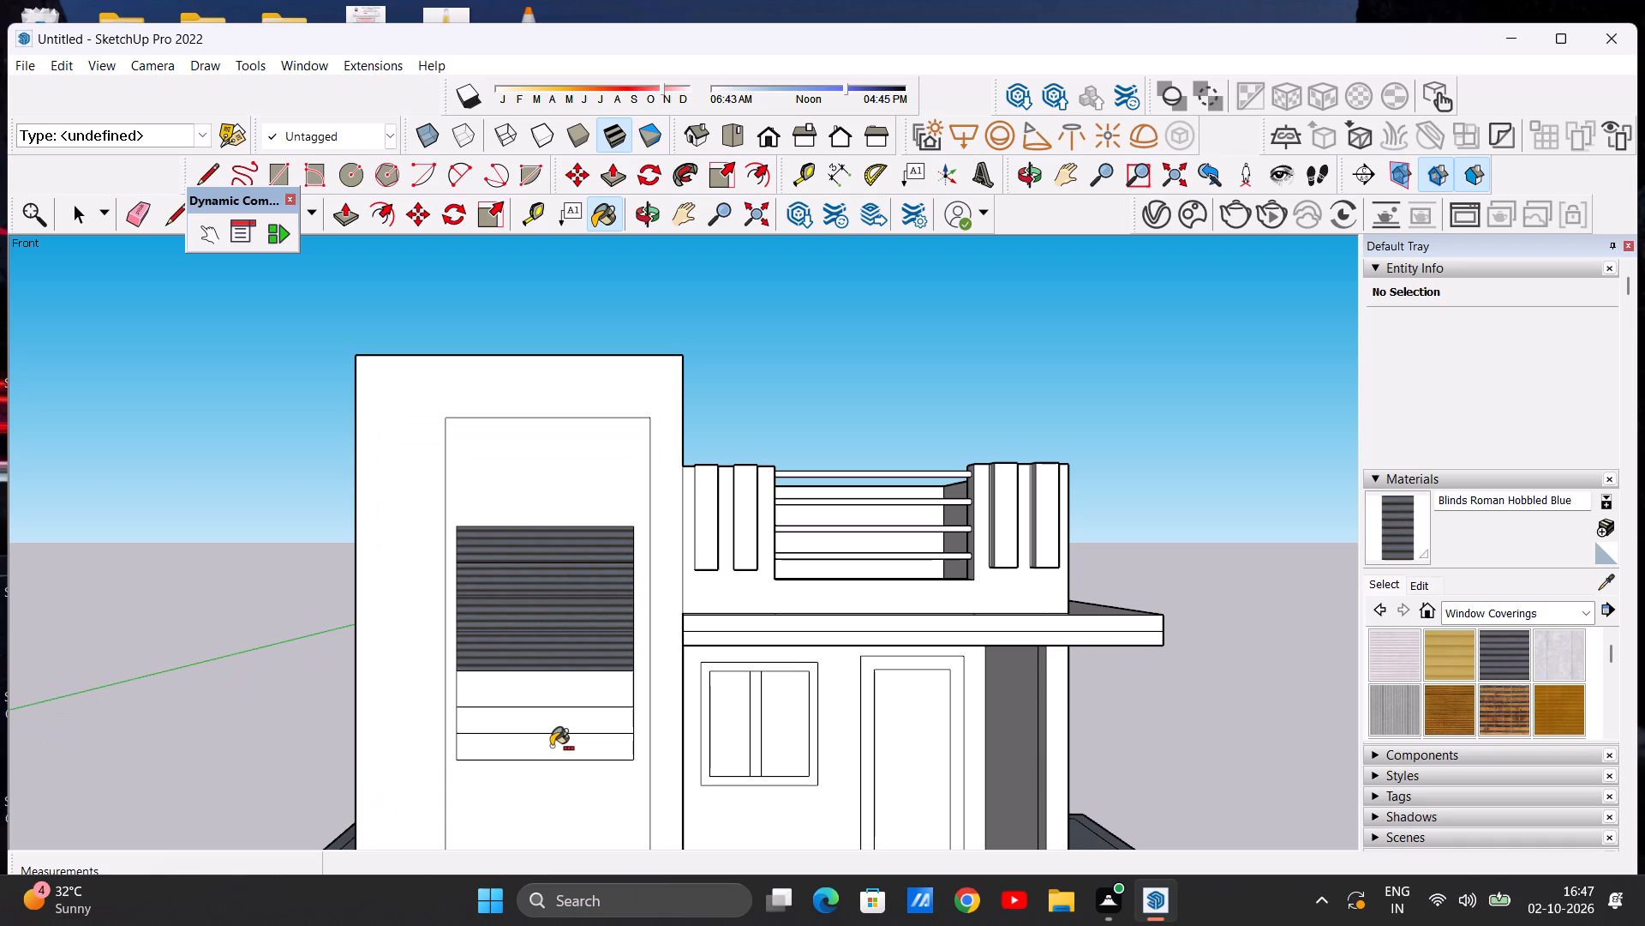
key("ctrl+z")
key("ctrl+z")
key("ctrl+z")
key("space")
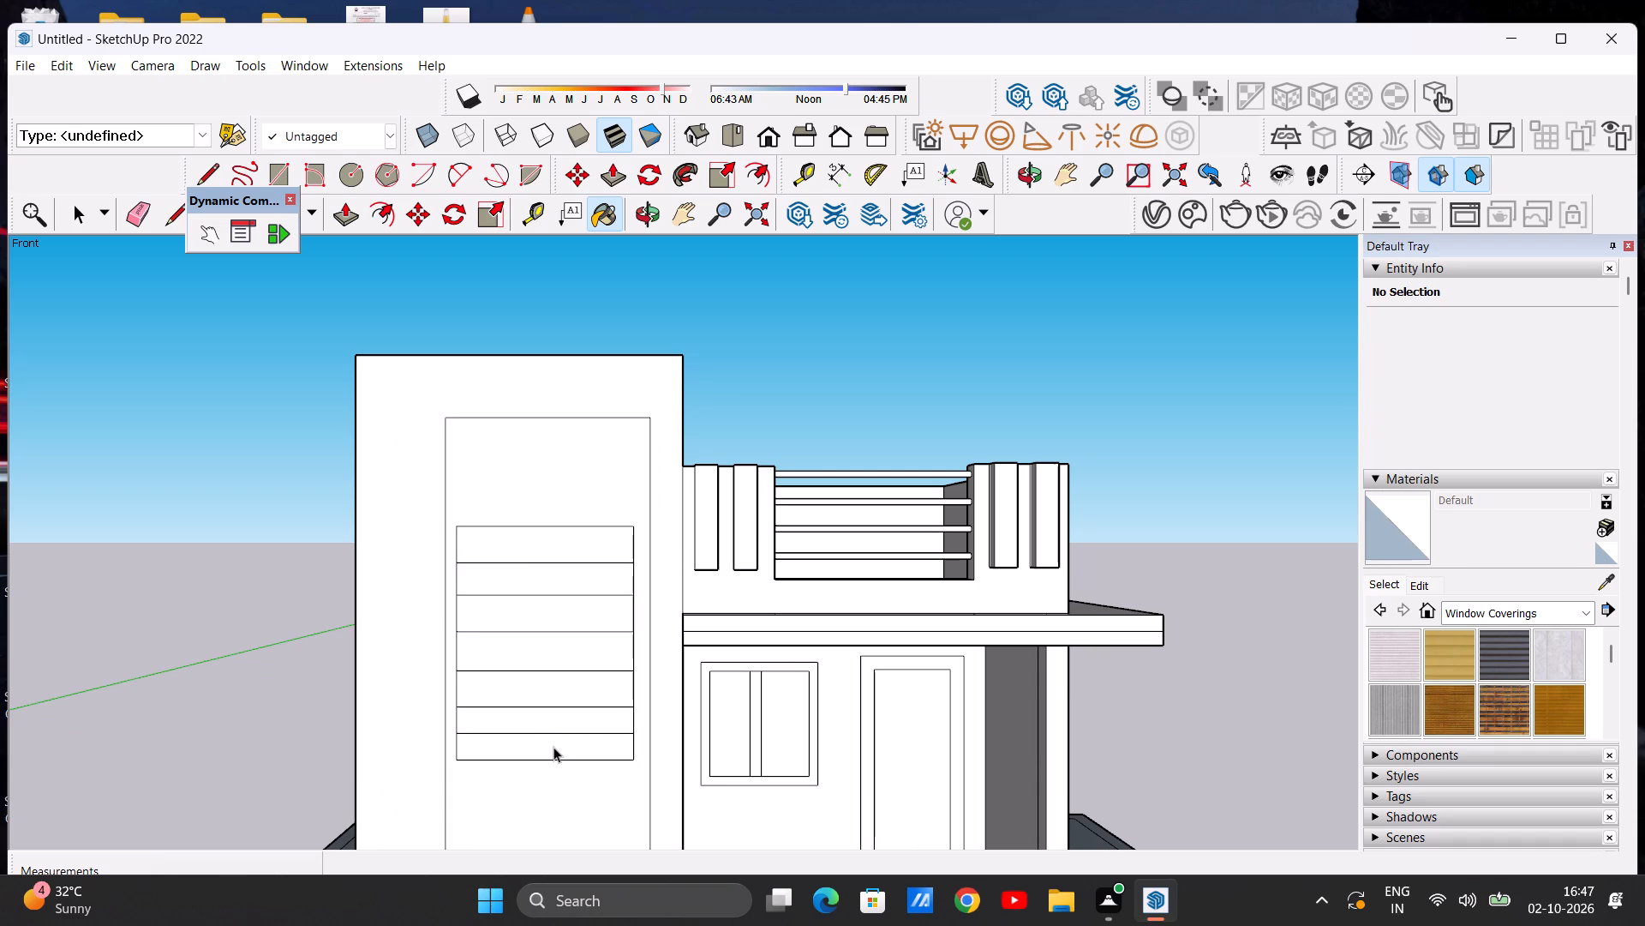
Examine the unpainted banded rectangle and the whole front facade from near and far.
scroll(556, 747, "down", 3)
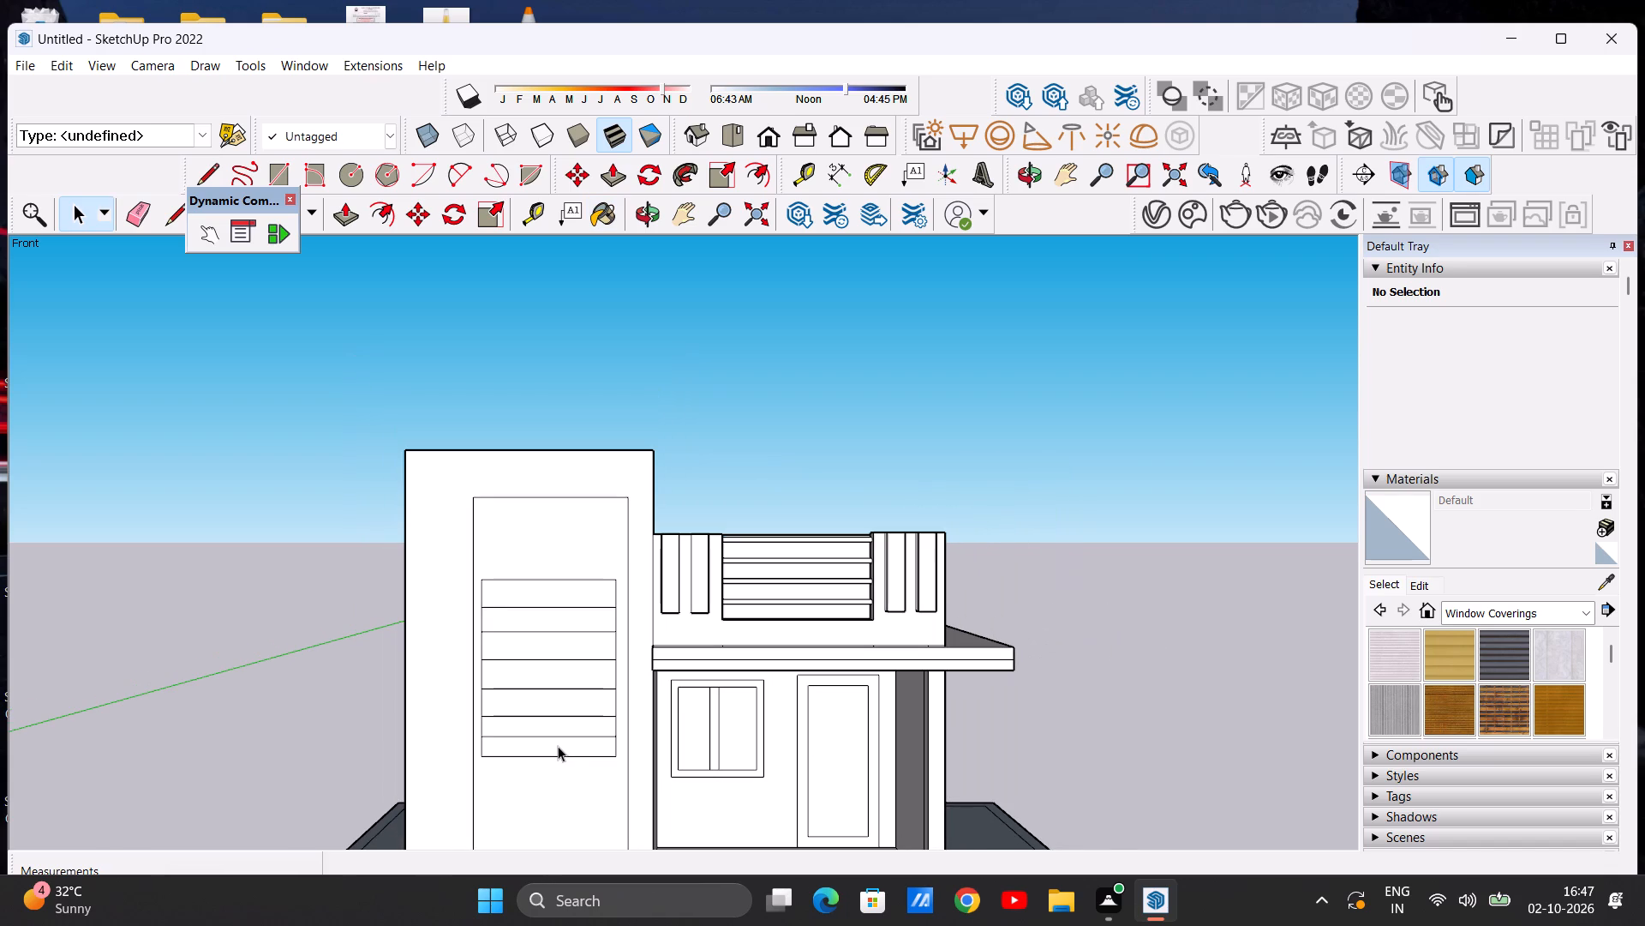
scroll(575, 737, "down", 3)
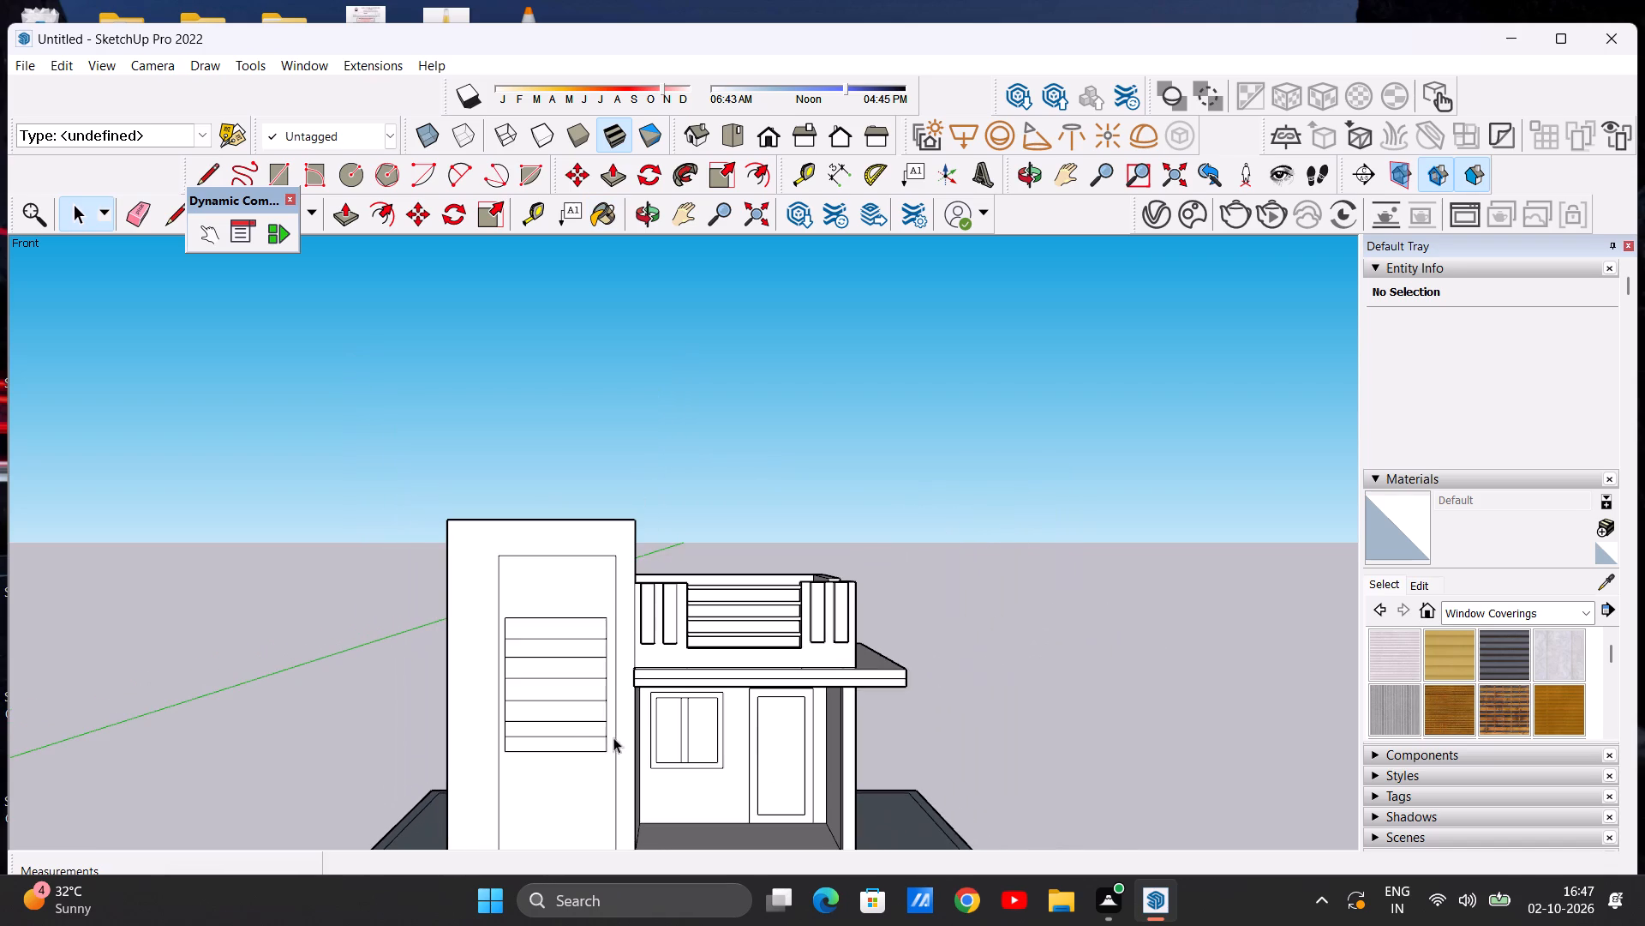
scroll(601, 669, "down", 4)
scroll(610, 780, "up", 4)
scroll(535, 717, "up", 2)
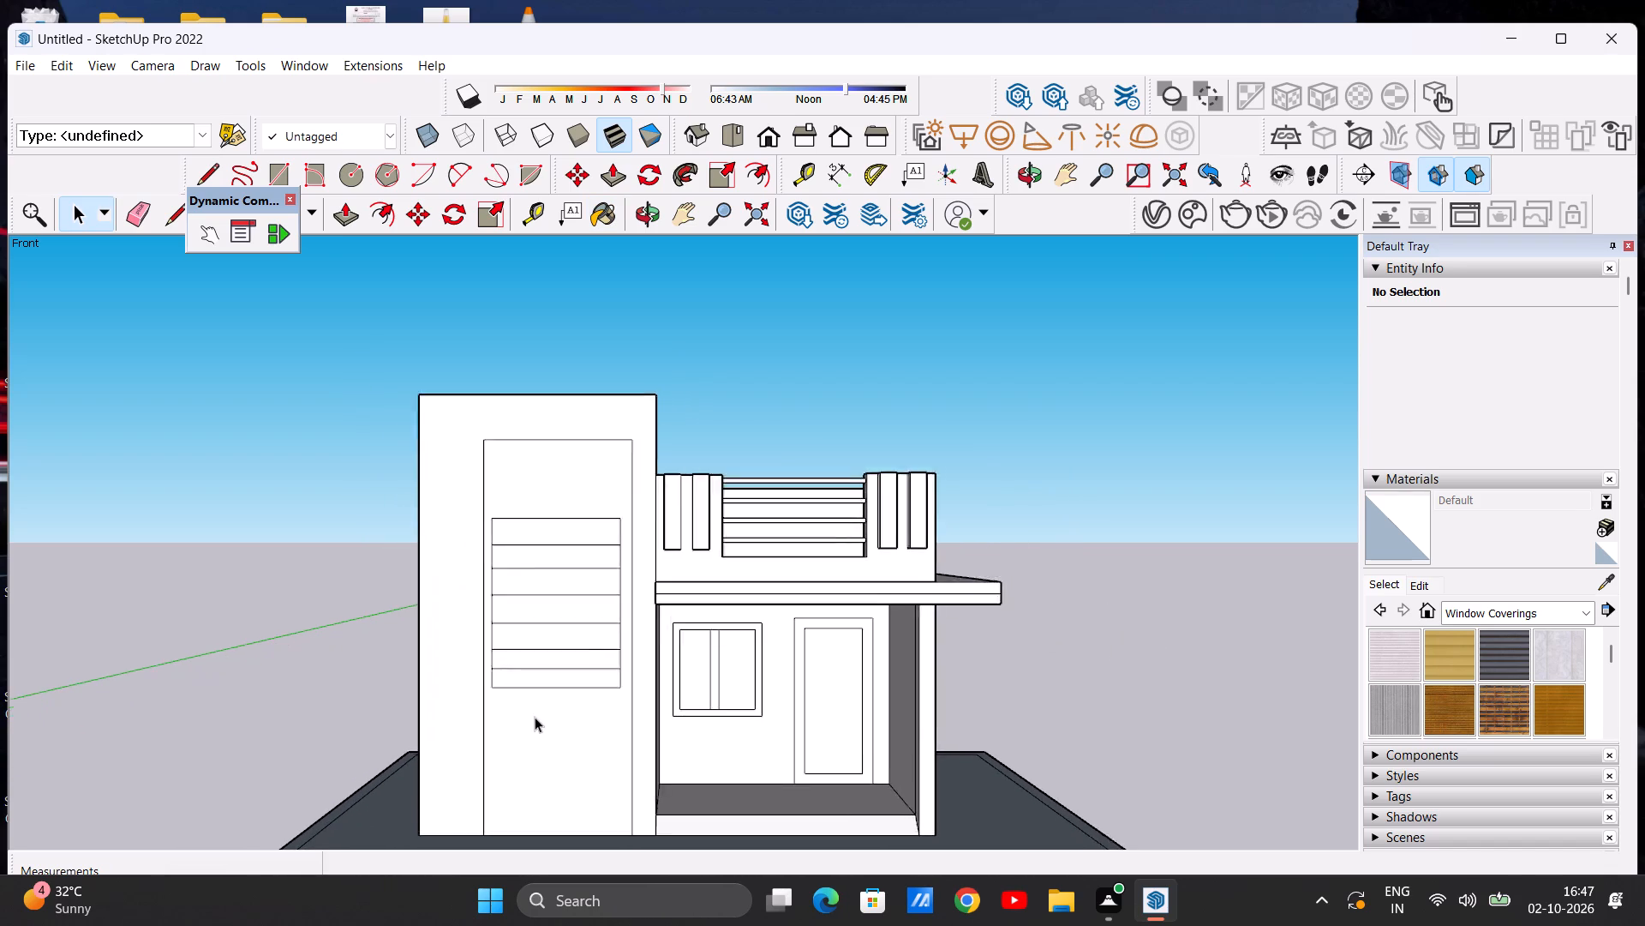
scroll(535, 717, "up", 1)
scroll(583, 716, "down", 5)
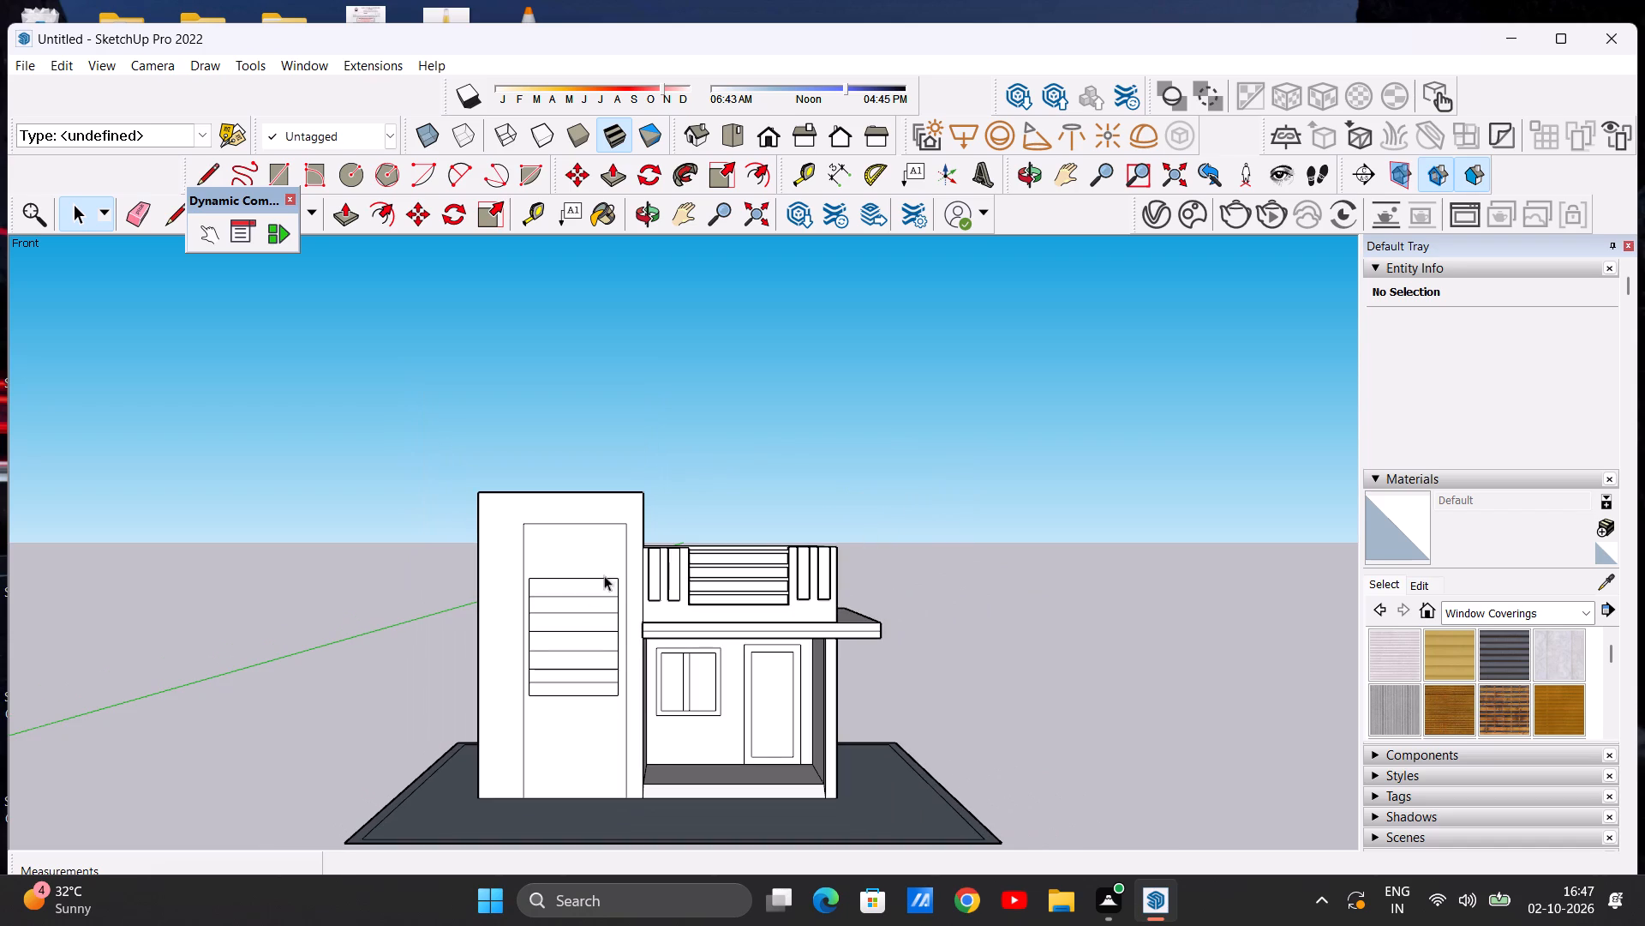
scroll(643, 571, "up", 3)
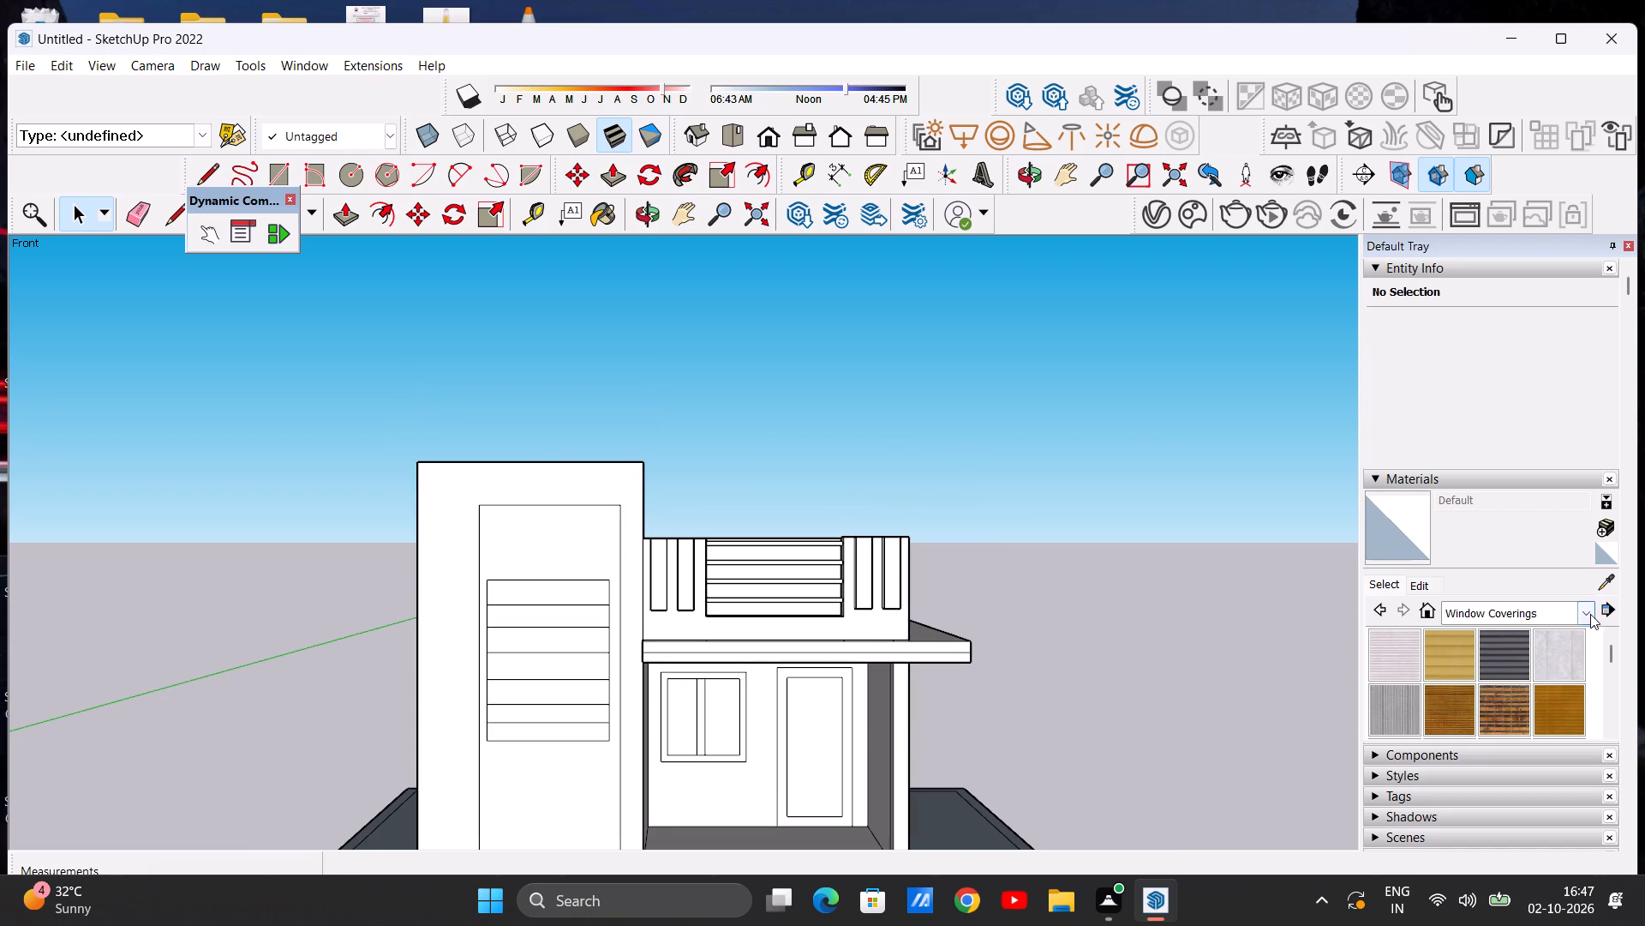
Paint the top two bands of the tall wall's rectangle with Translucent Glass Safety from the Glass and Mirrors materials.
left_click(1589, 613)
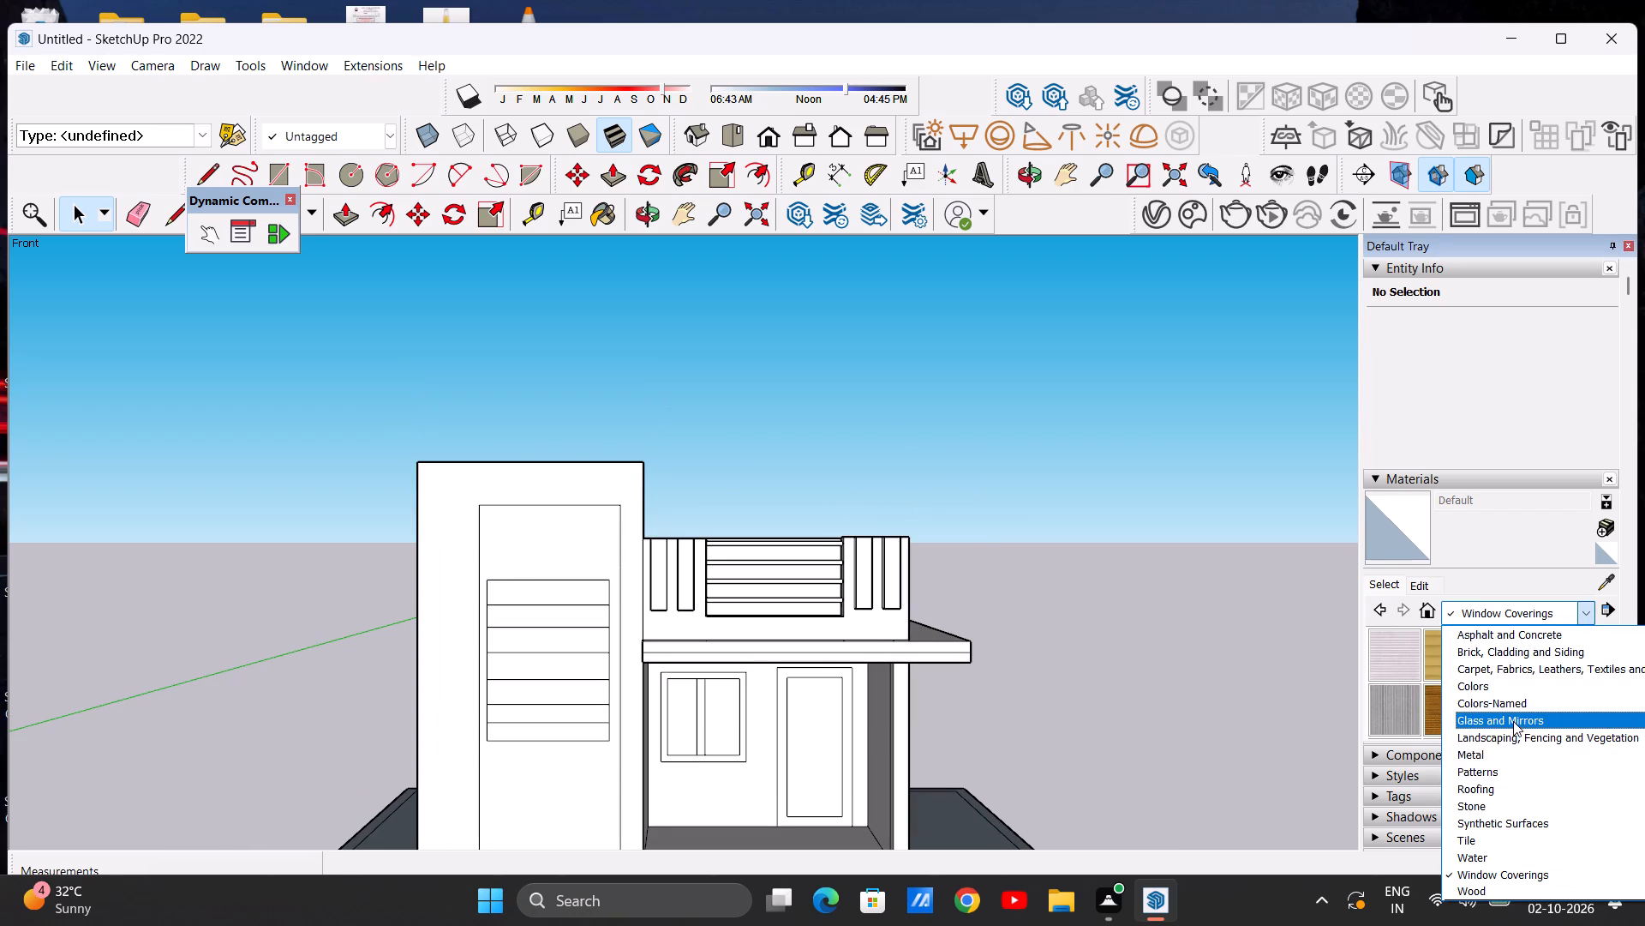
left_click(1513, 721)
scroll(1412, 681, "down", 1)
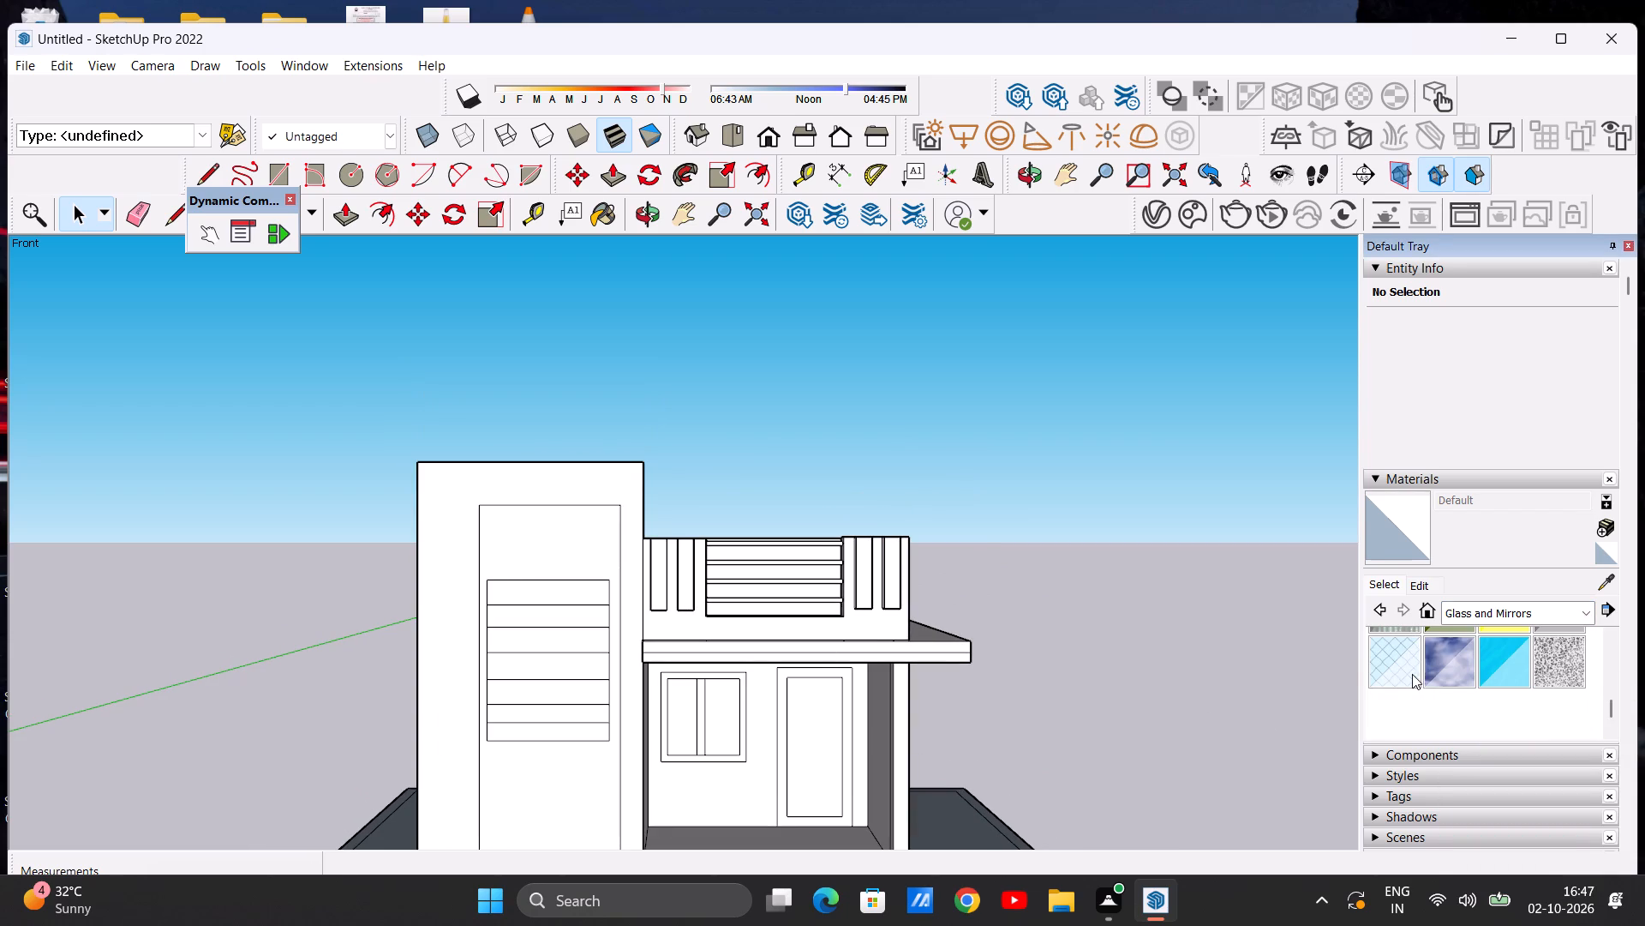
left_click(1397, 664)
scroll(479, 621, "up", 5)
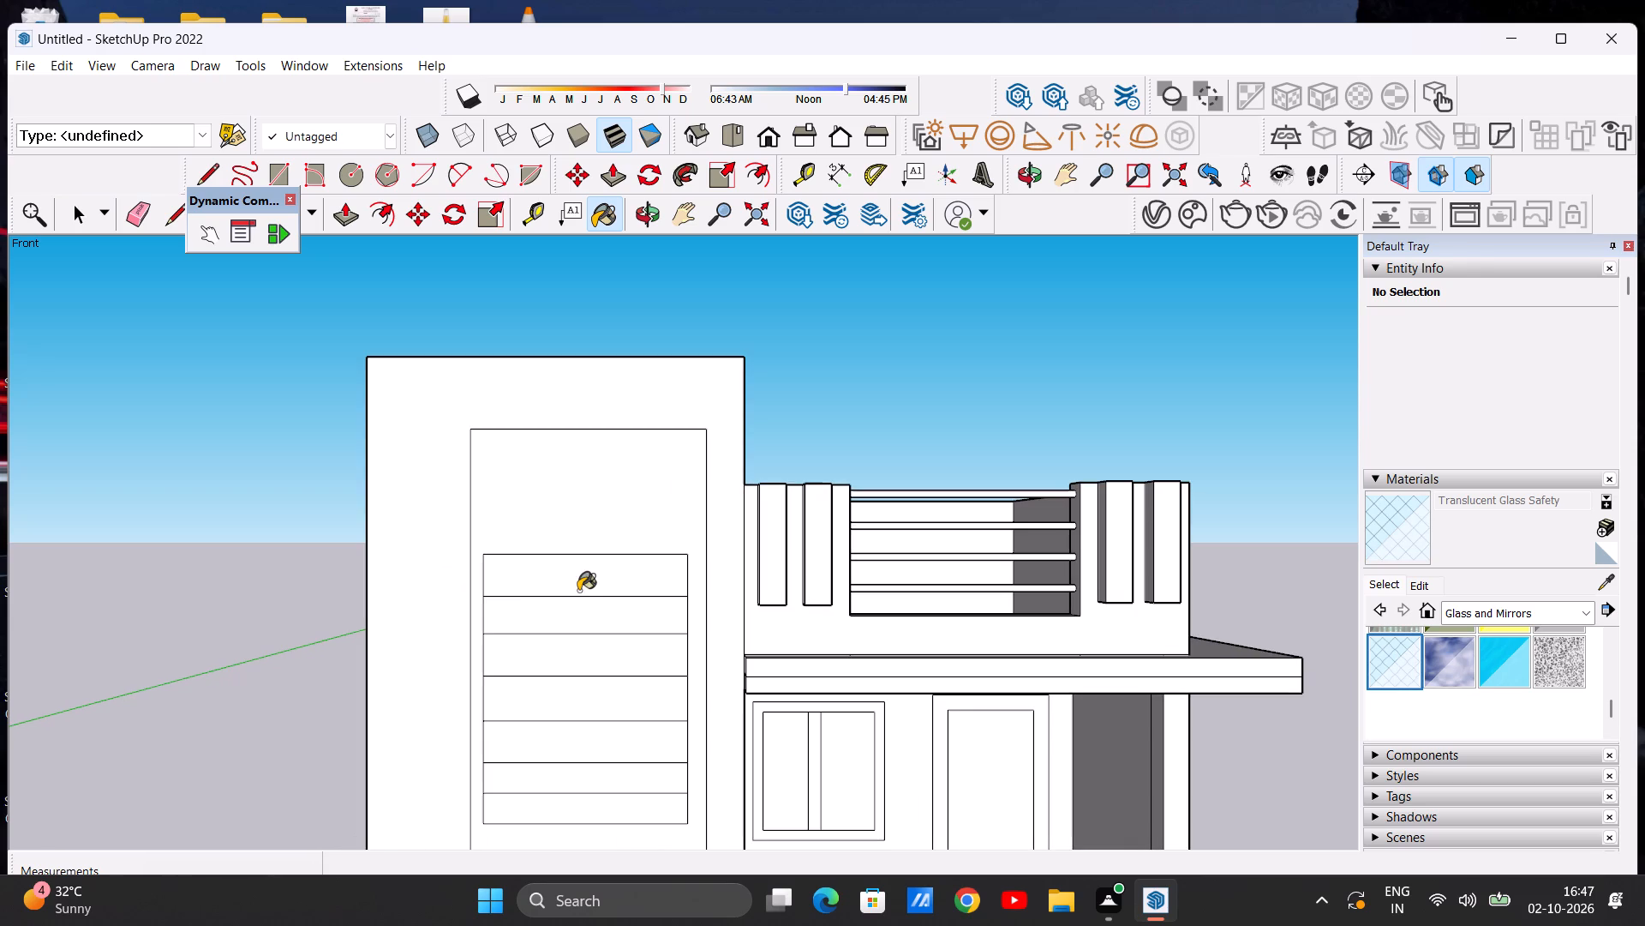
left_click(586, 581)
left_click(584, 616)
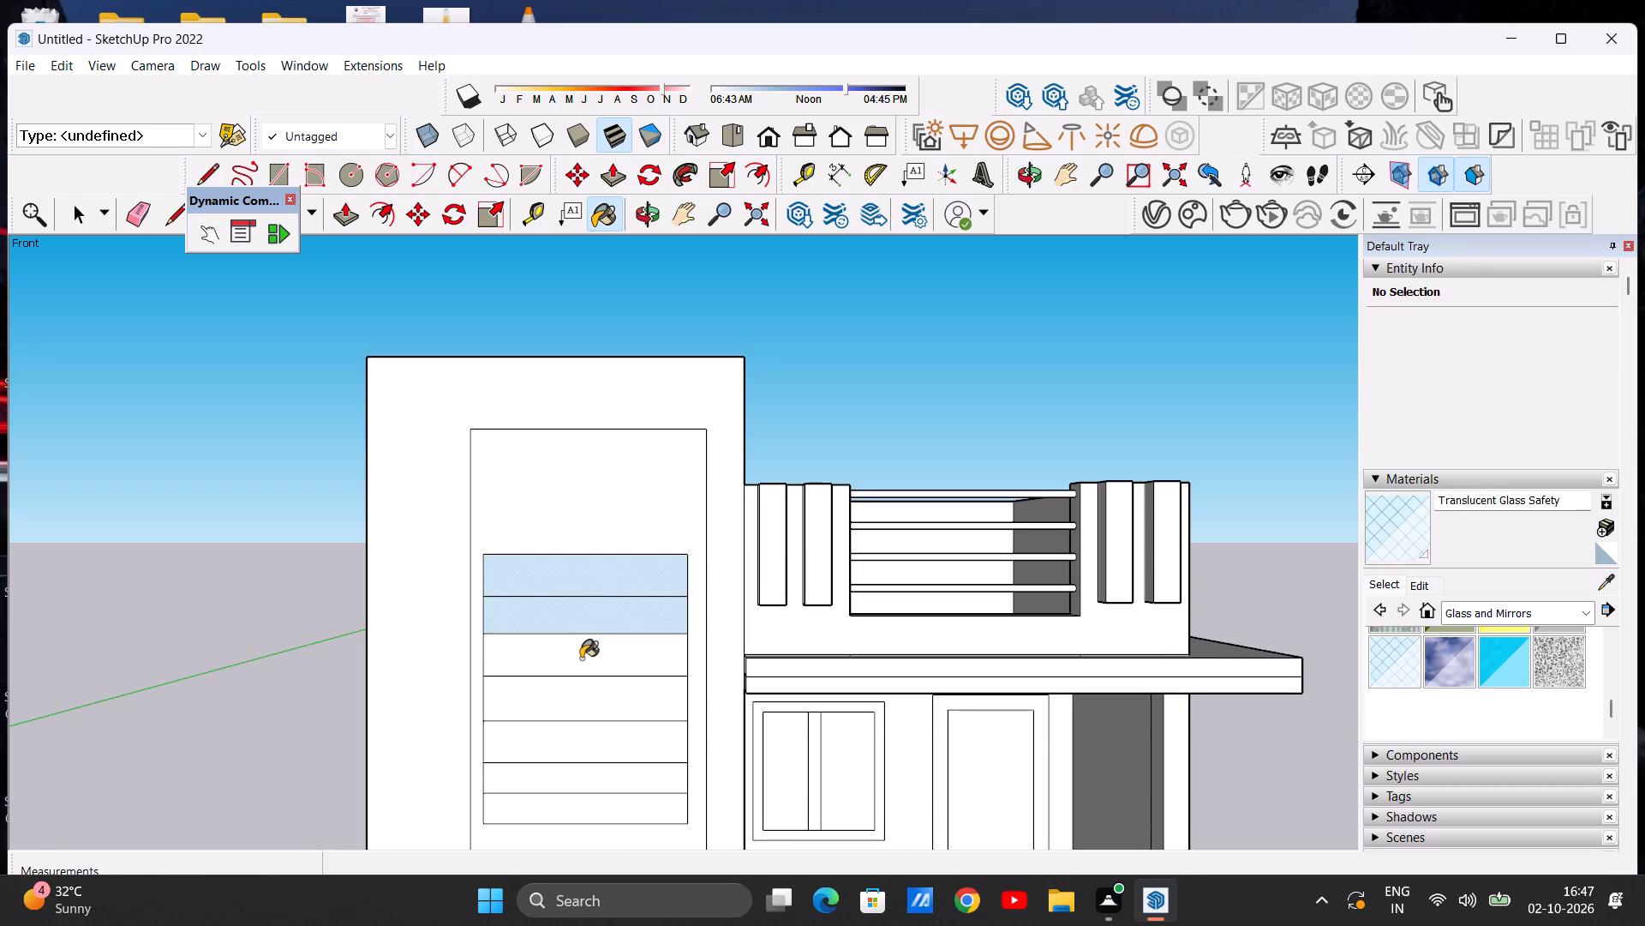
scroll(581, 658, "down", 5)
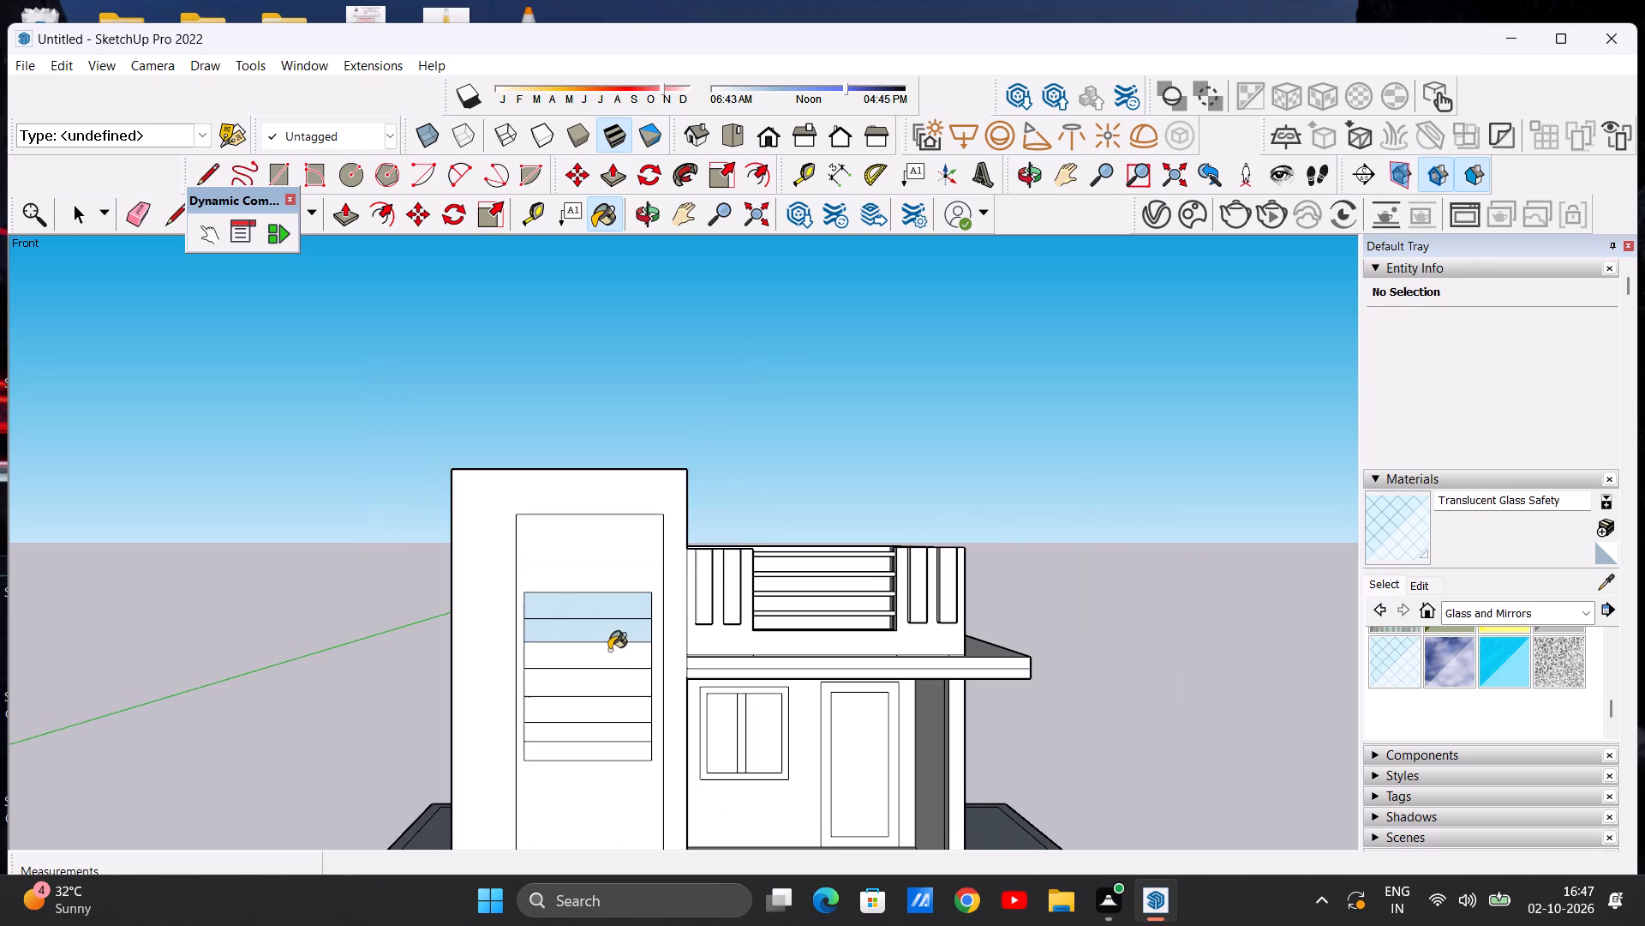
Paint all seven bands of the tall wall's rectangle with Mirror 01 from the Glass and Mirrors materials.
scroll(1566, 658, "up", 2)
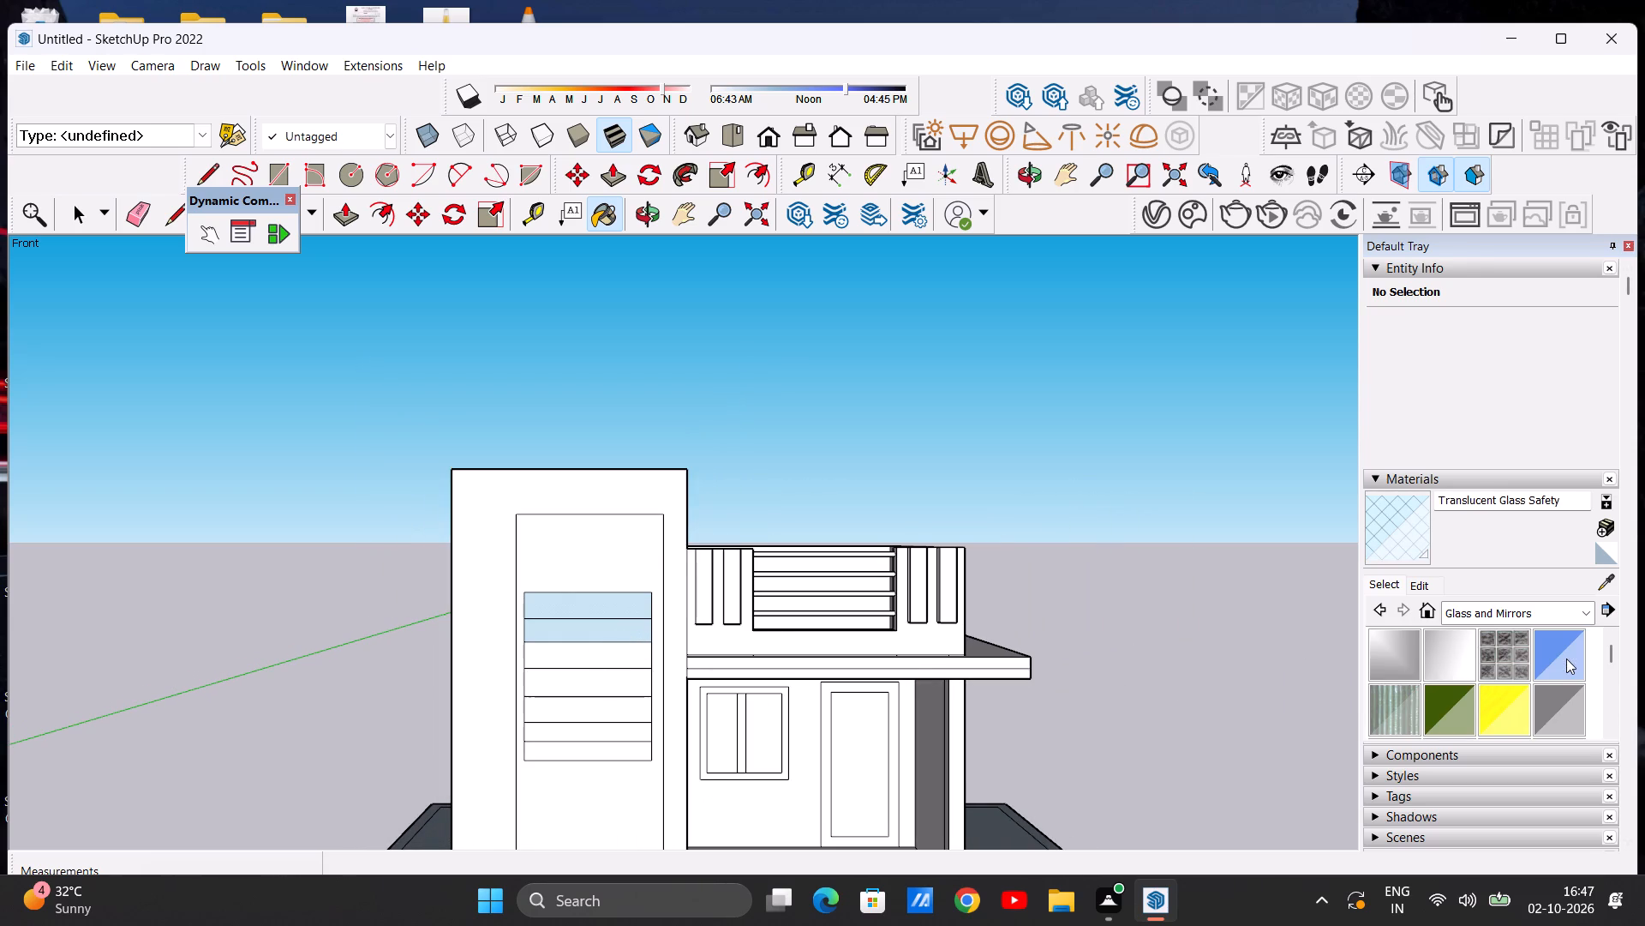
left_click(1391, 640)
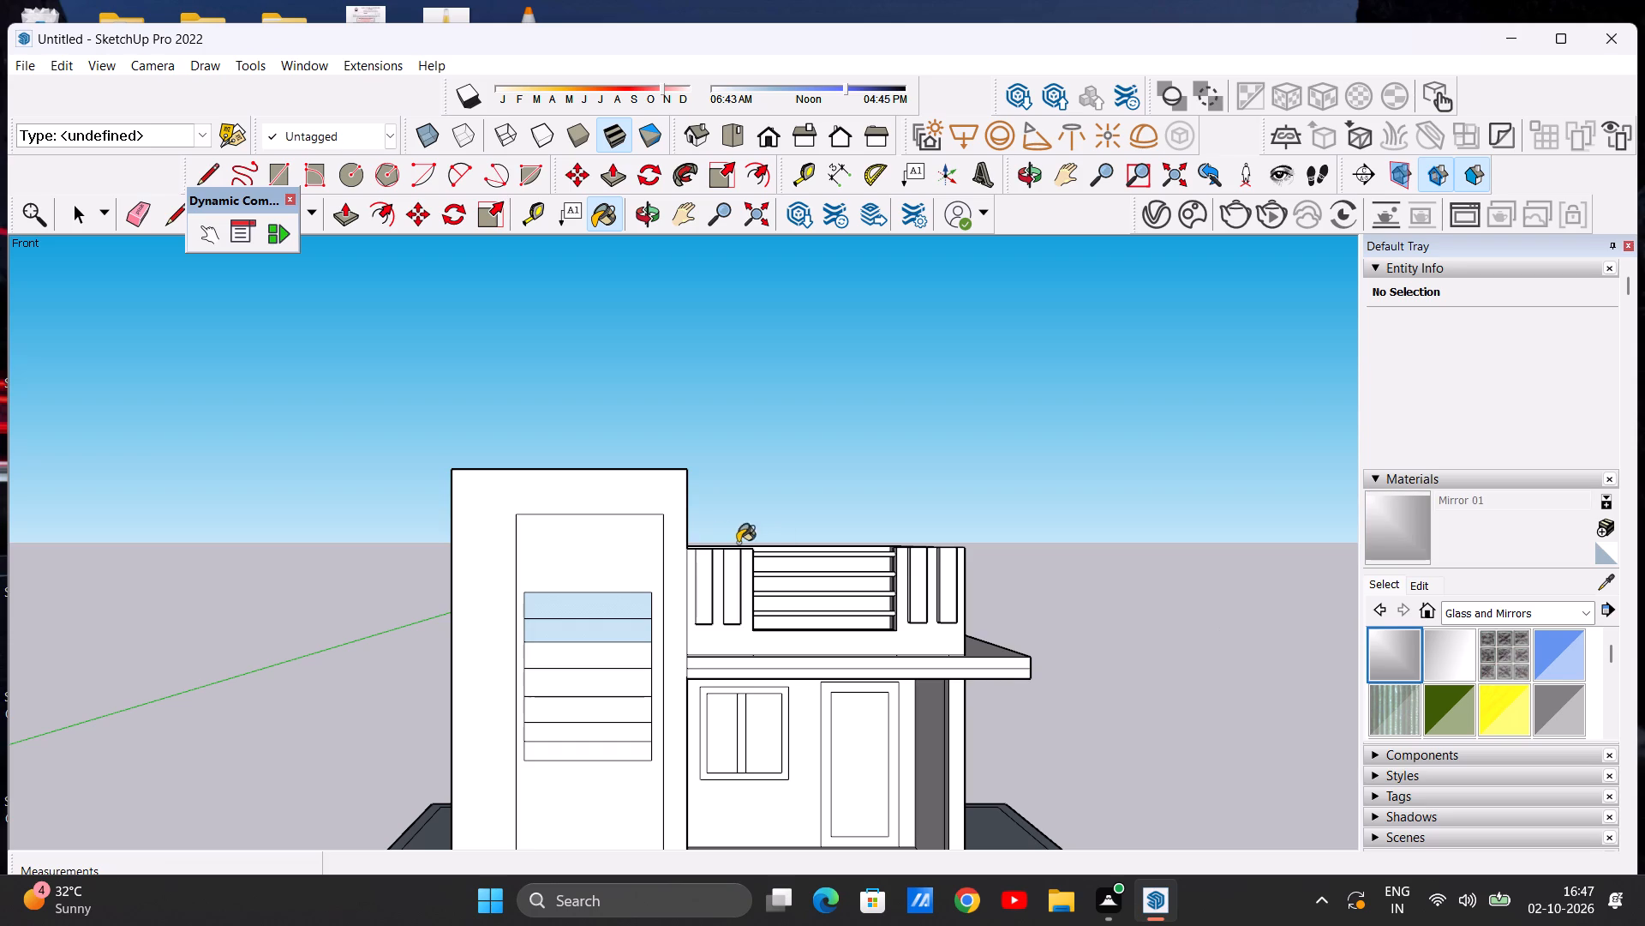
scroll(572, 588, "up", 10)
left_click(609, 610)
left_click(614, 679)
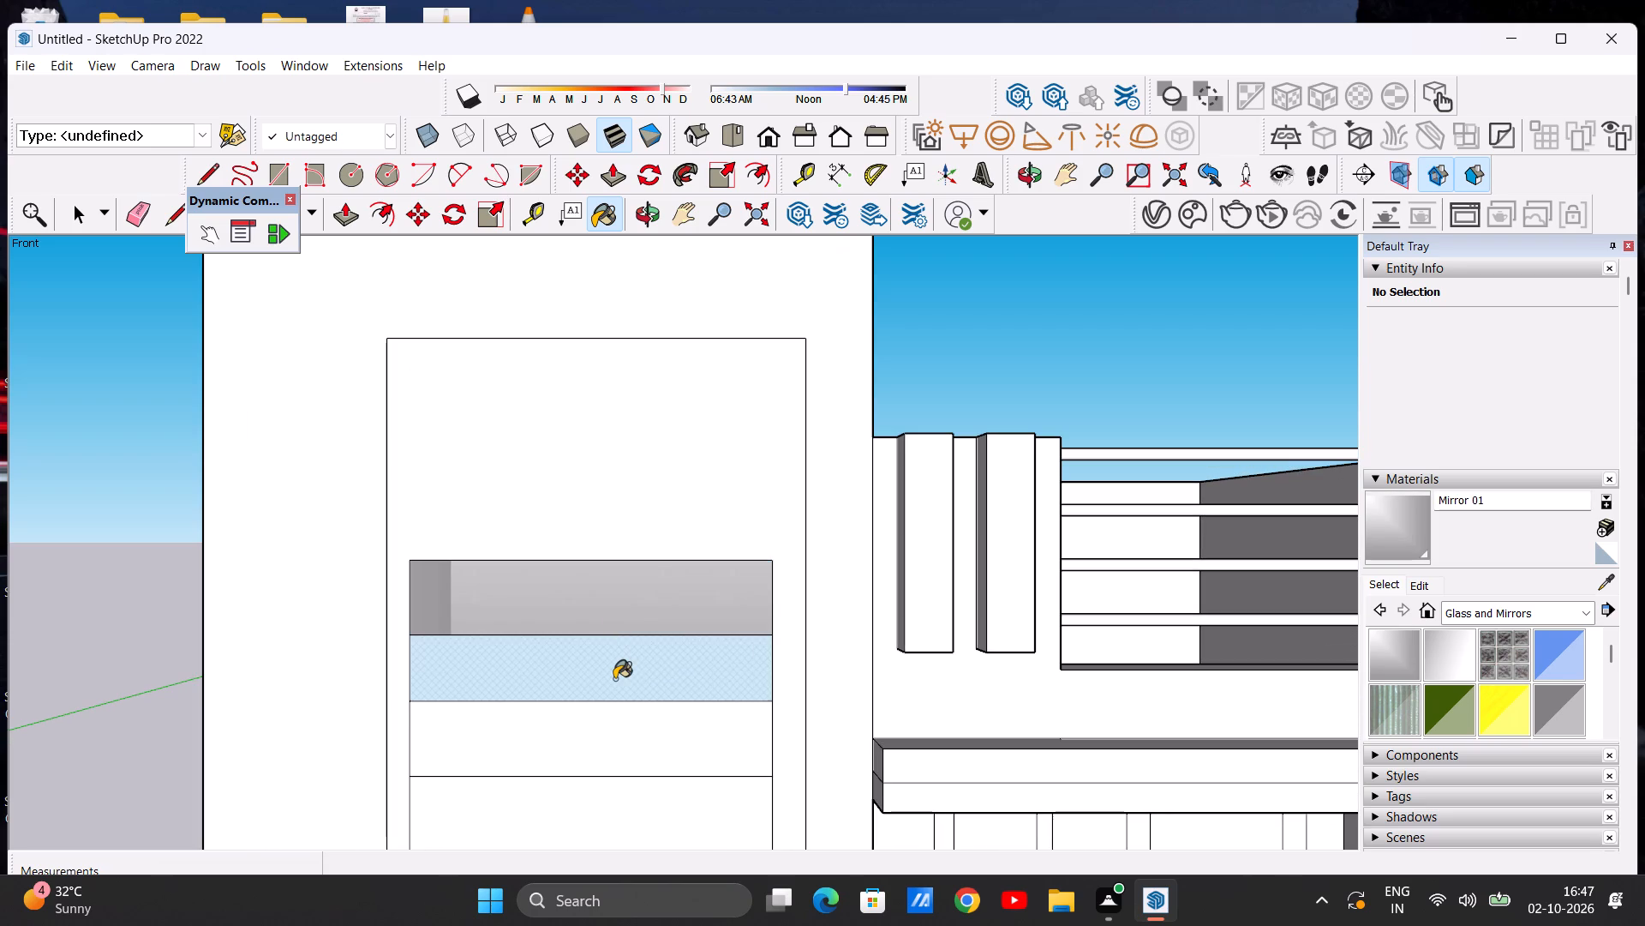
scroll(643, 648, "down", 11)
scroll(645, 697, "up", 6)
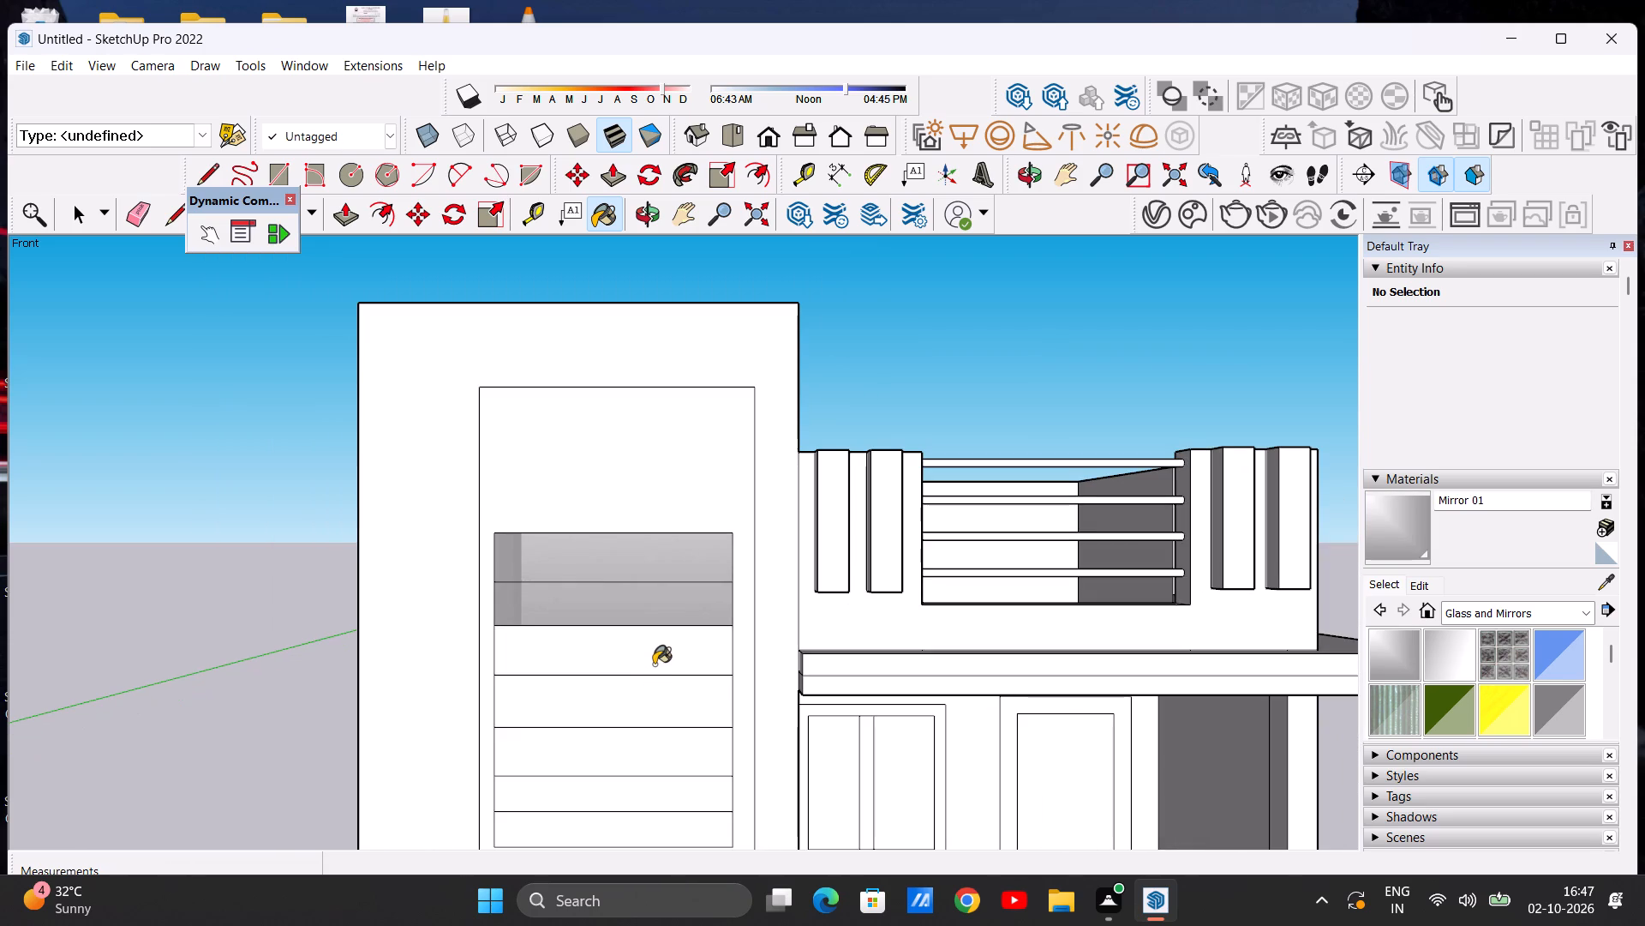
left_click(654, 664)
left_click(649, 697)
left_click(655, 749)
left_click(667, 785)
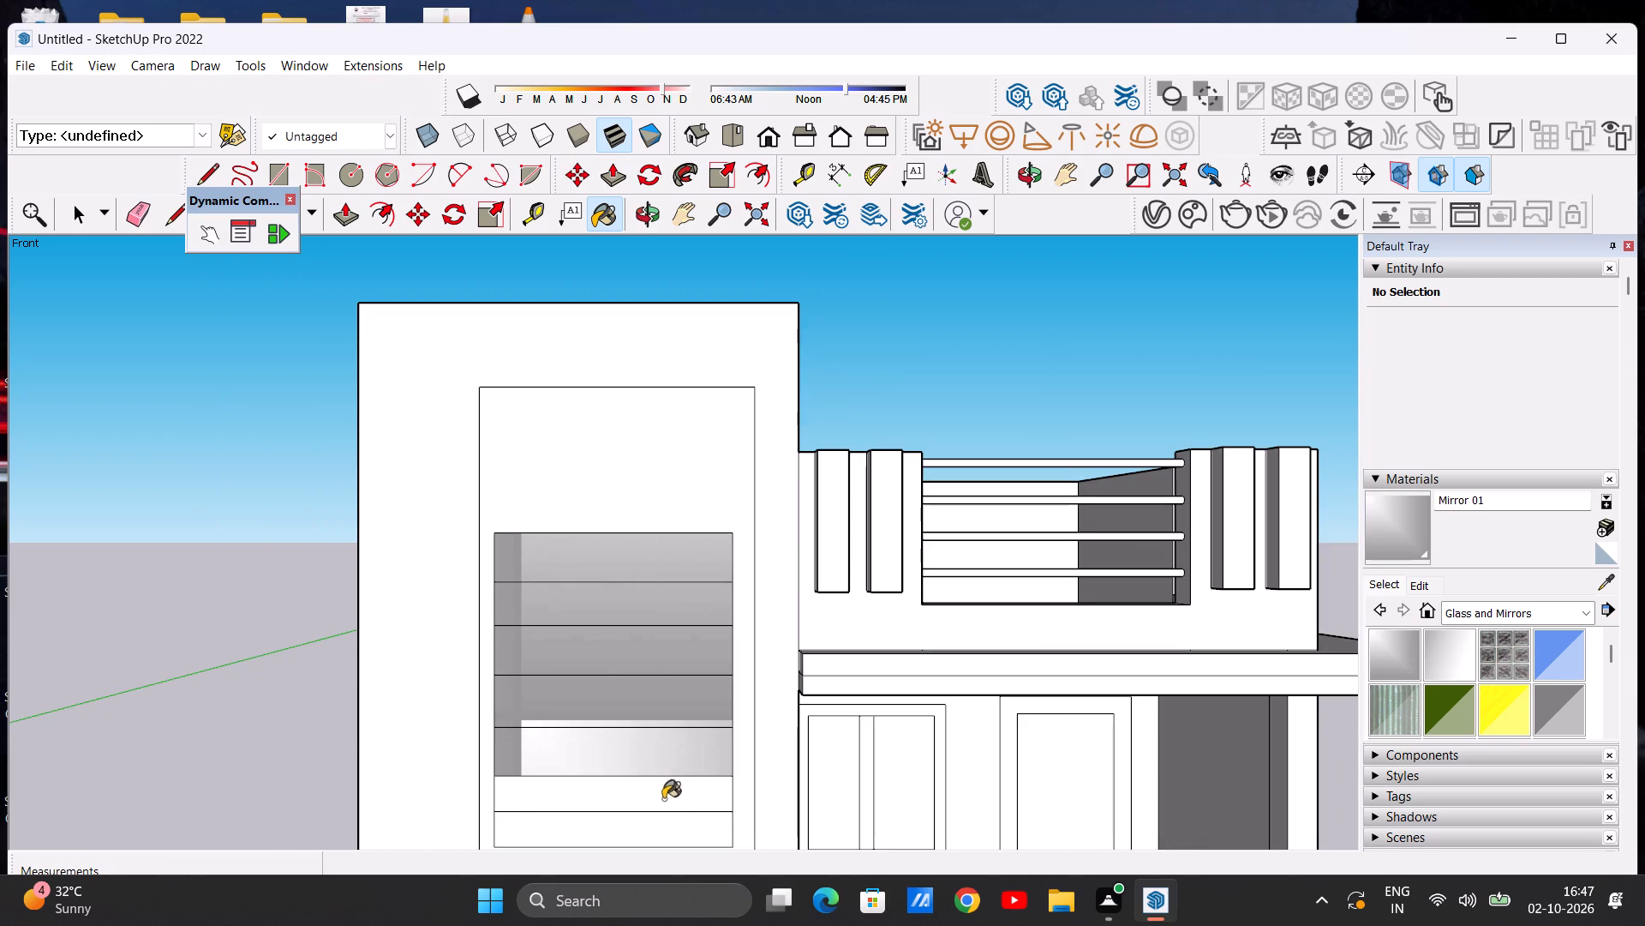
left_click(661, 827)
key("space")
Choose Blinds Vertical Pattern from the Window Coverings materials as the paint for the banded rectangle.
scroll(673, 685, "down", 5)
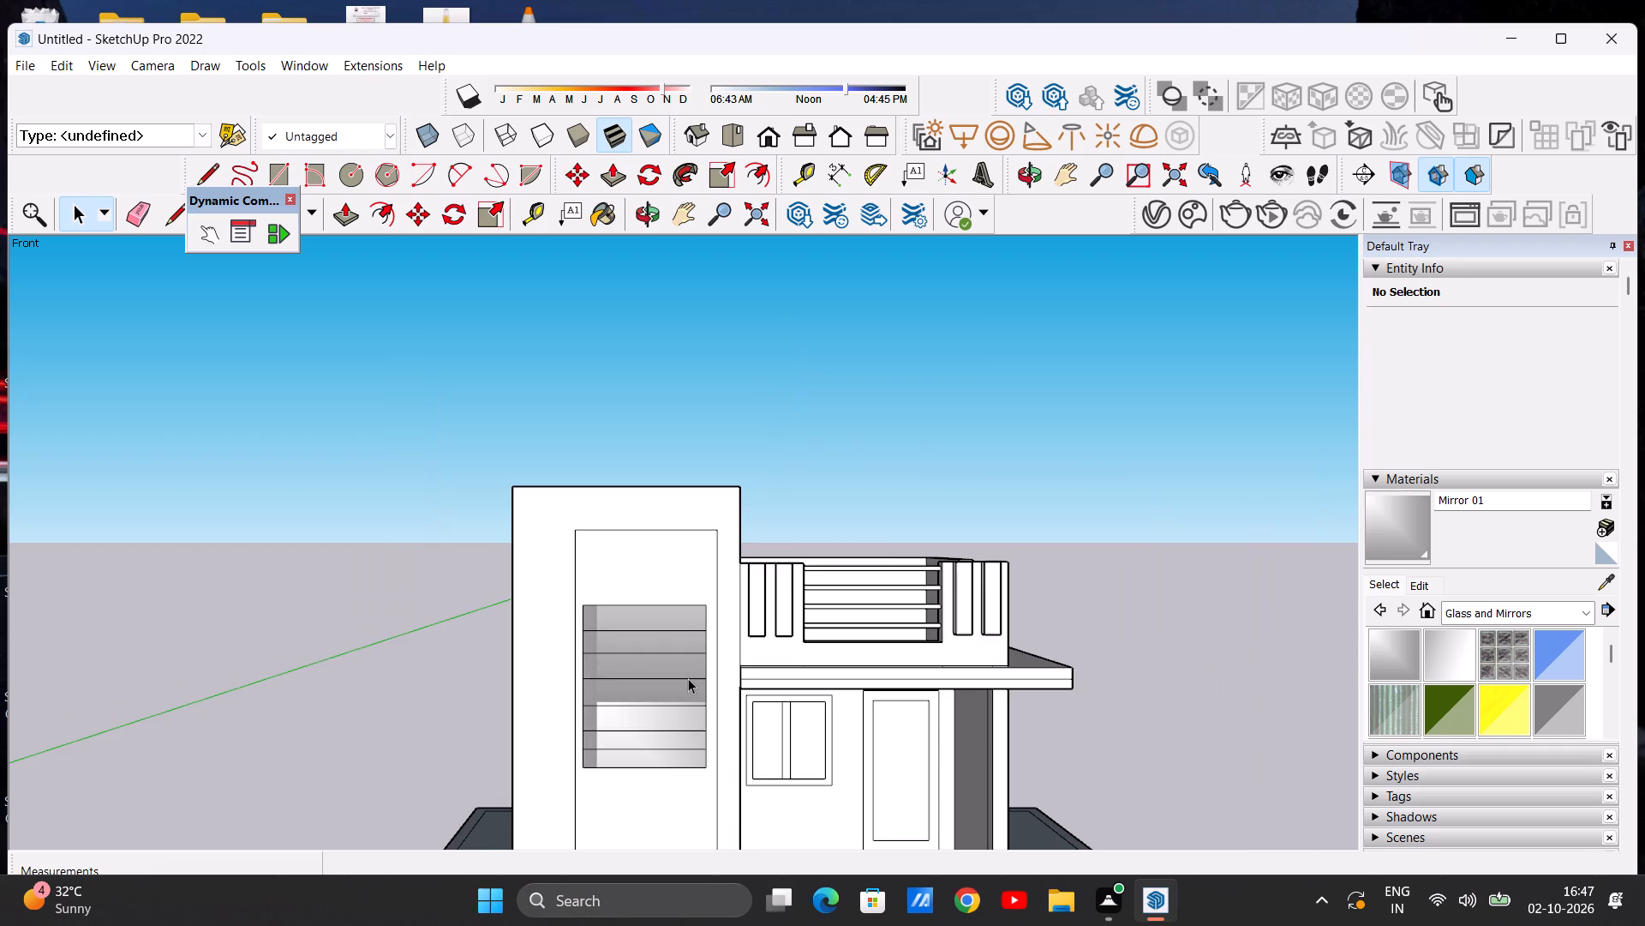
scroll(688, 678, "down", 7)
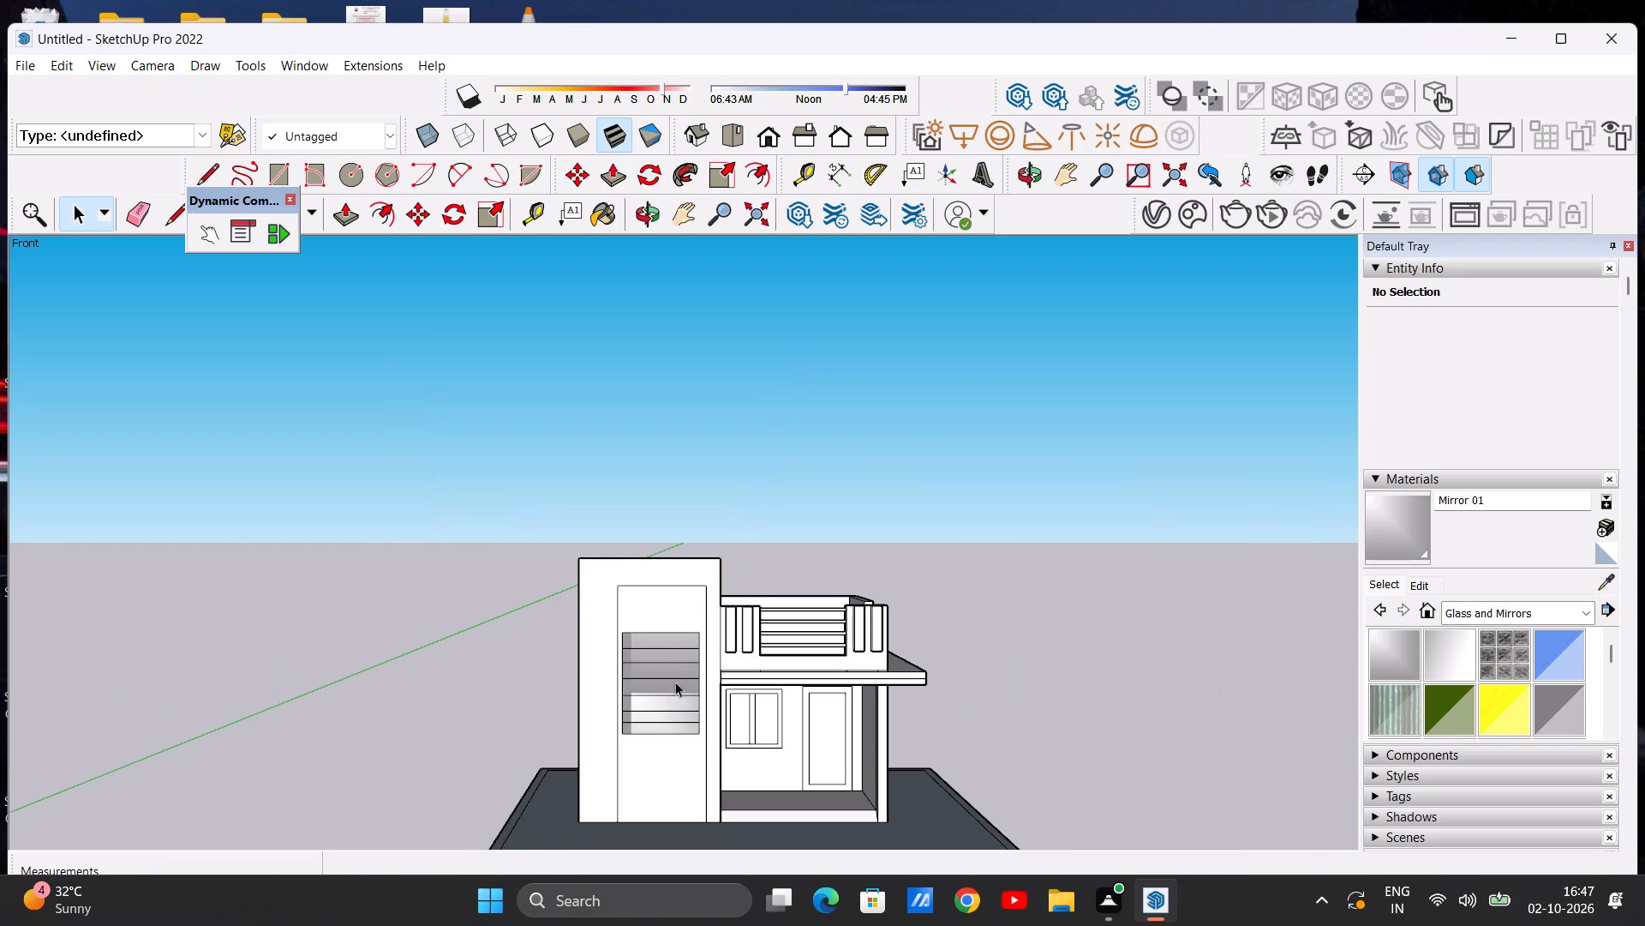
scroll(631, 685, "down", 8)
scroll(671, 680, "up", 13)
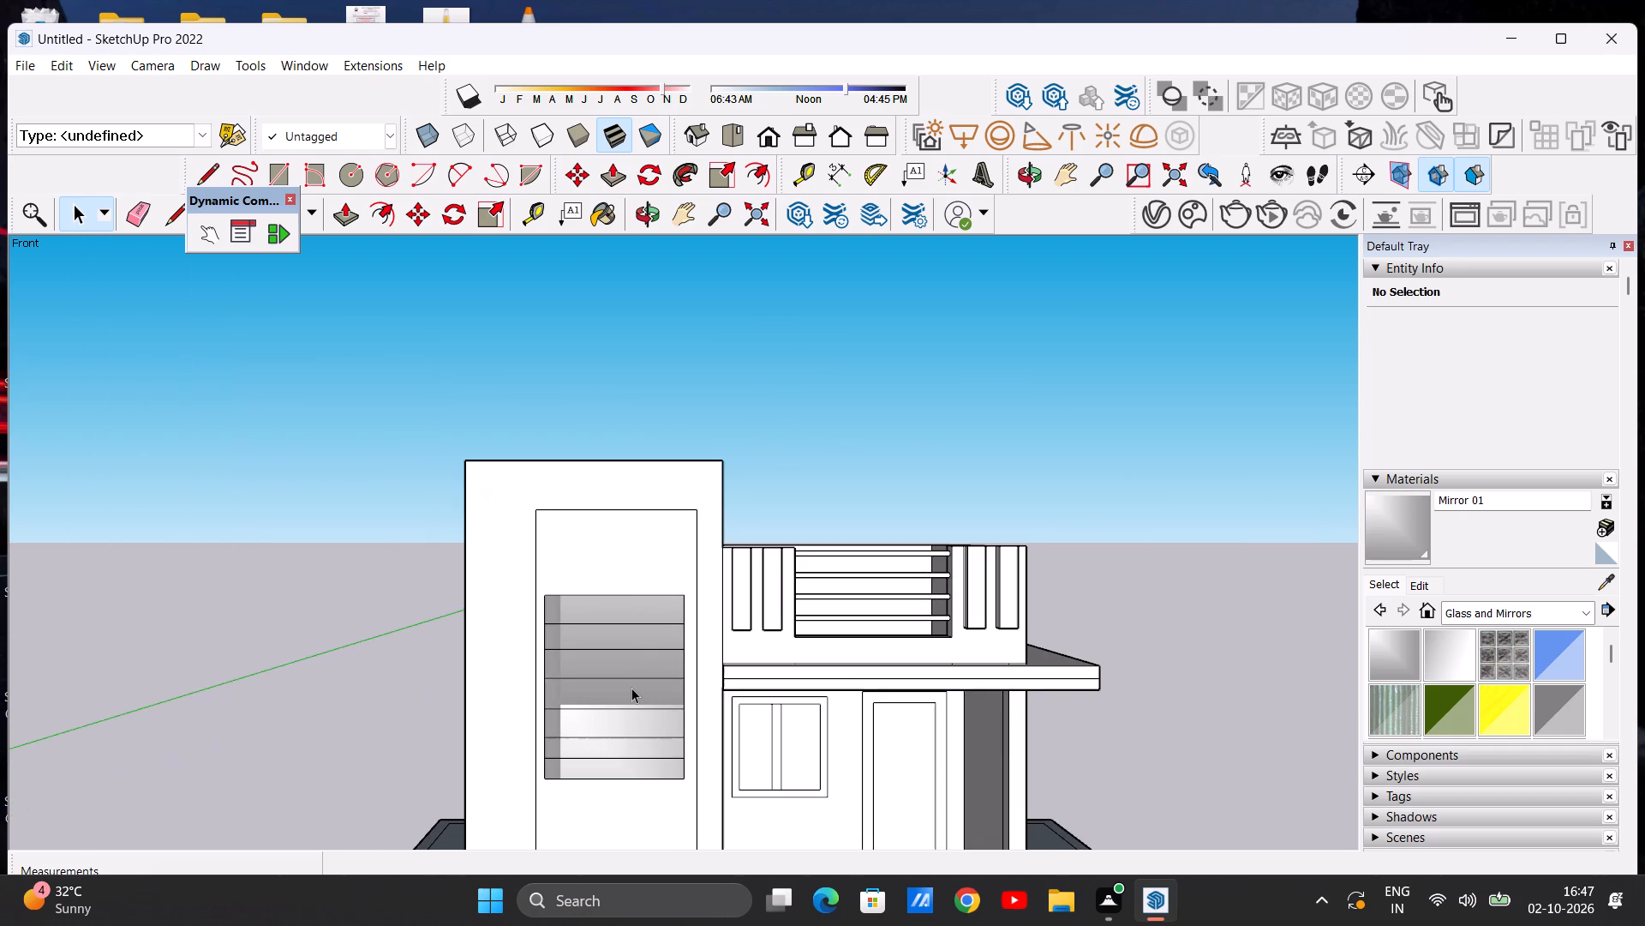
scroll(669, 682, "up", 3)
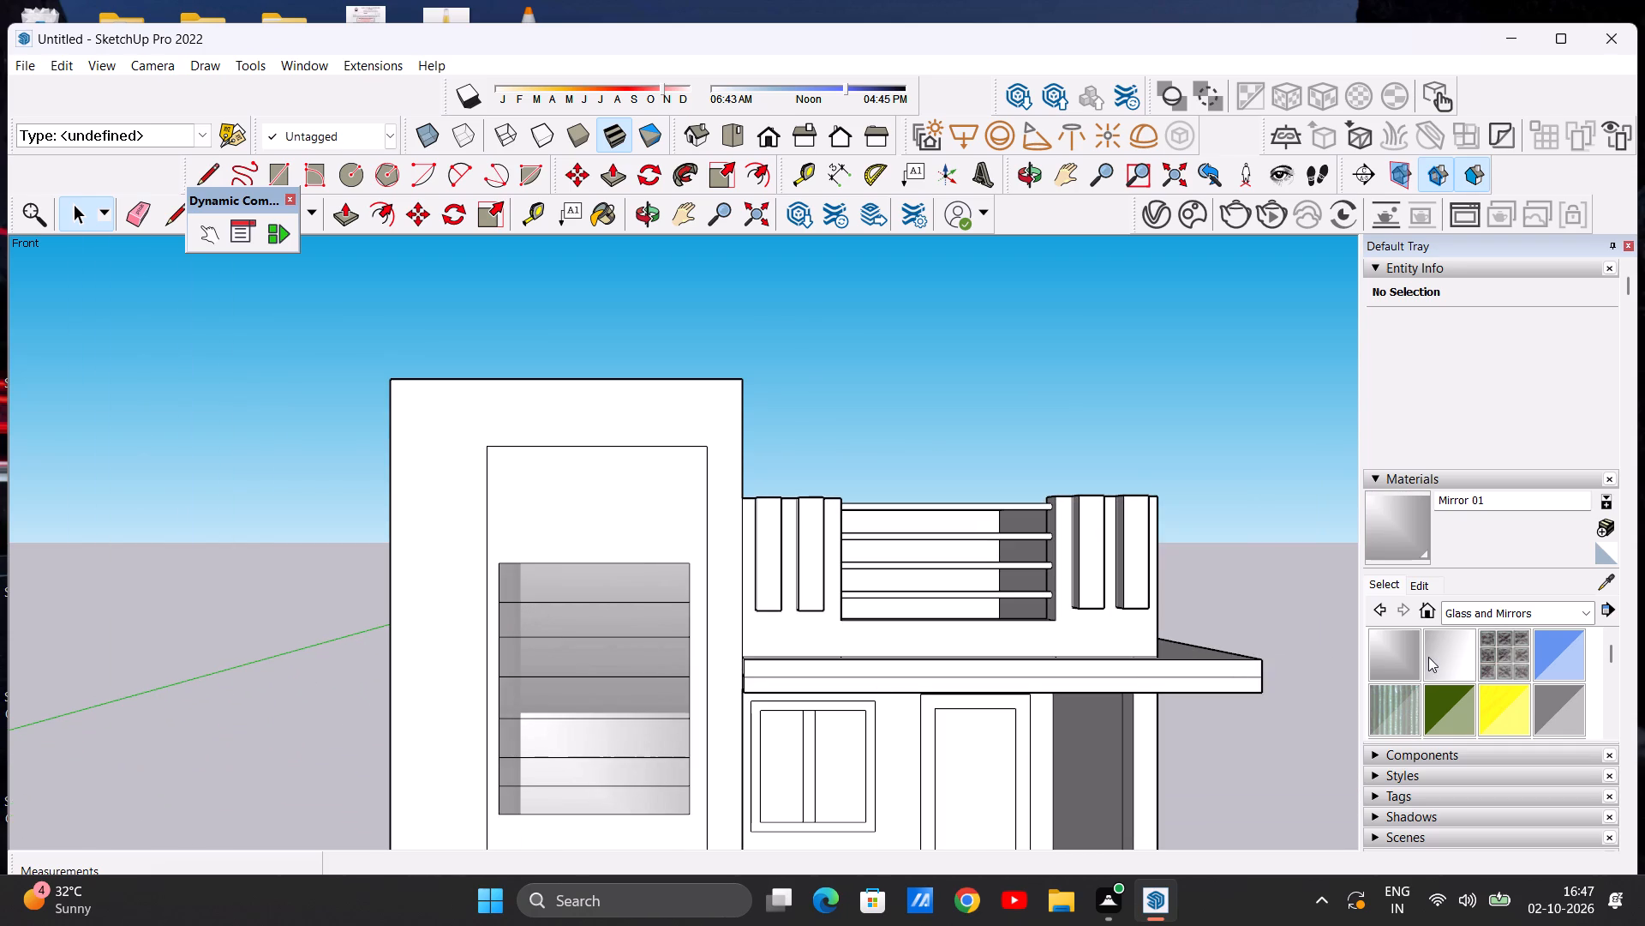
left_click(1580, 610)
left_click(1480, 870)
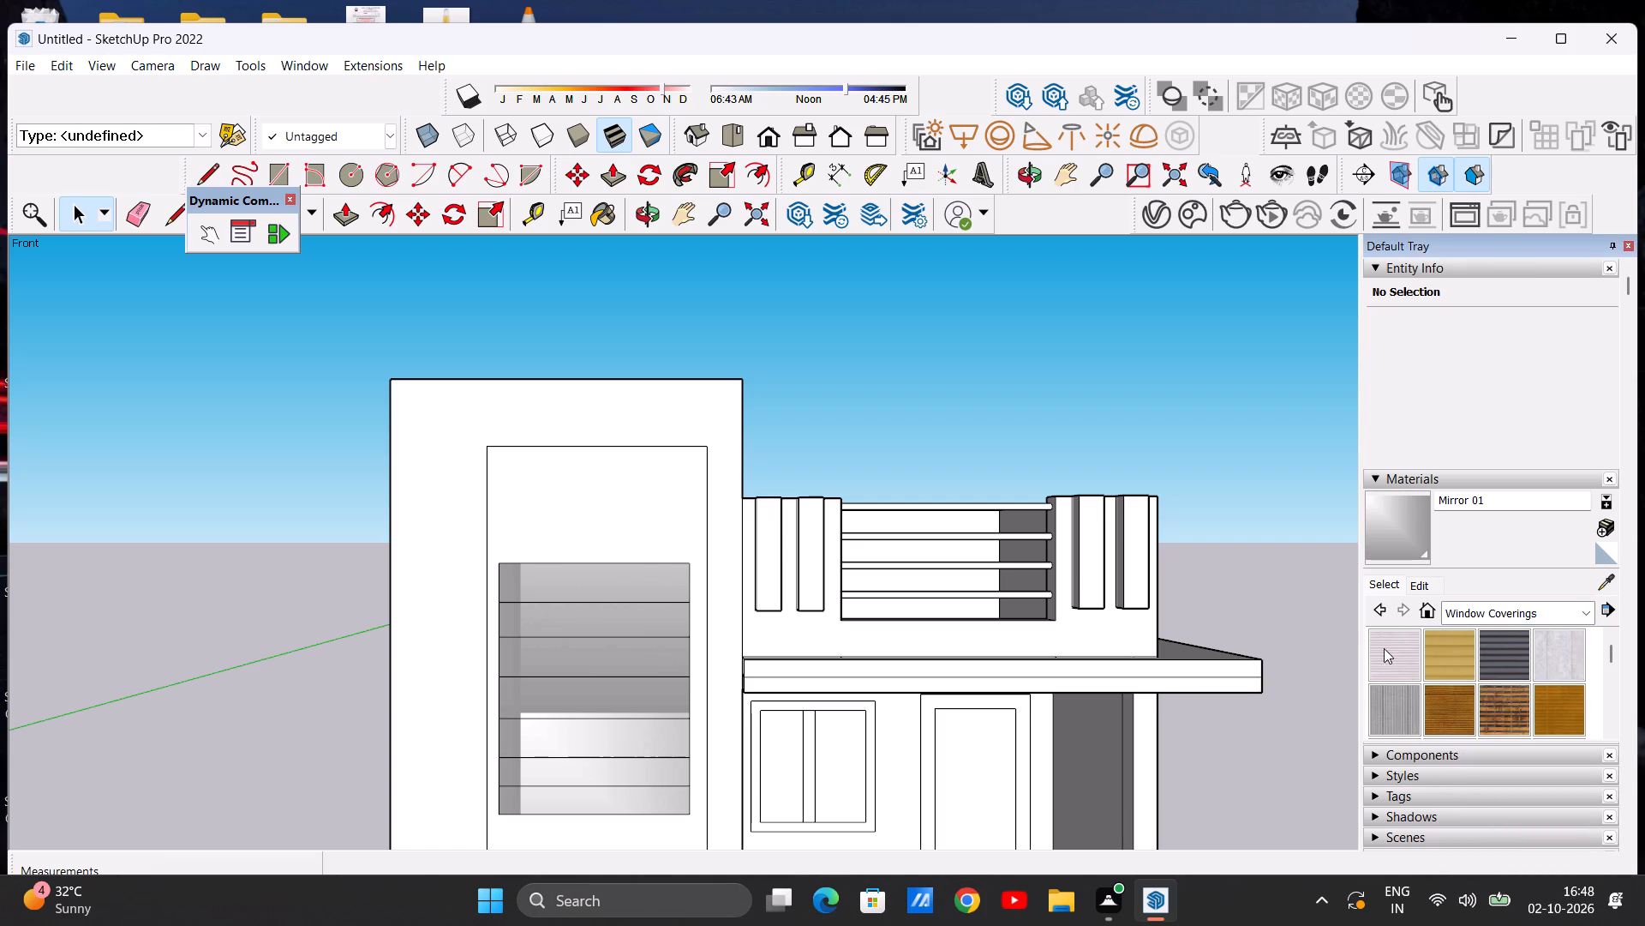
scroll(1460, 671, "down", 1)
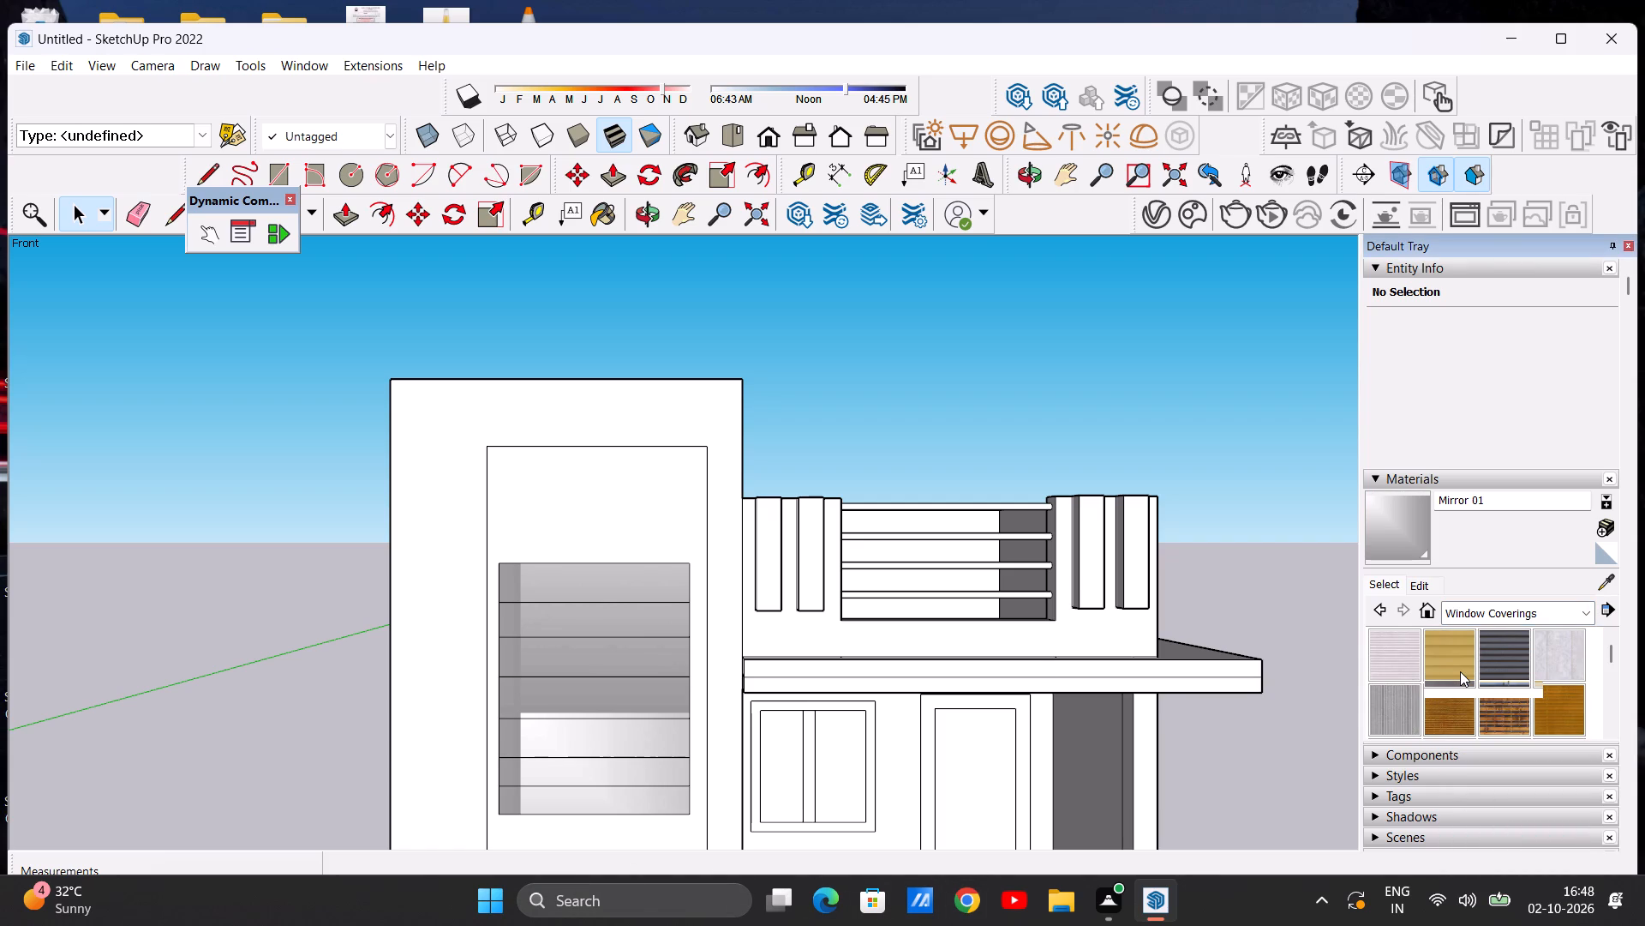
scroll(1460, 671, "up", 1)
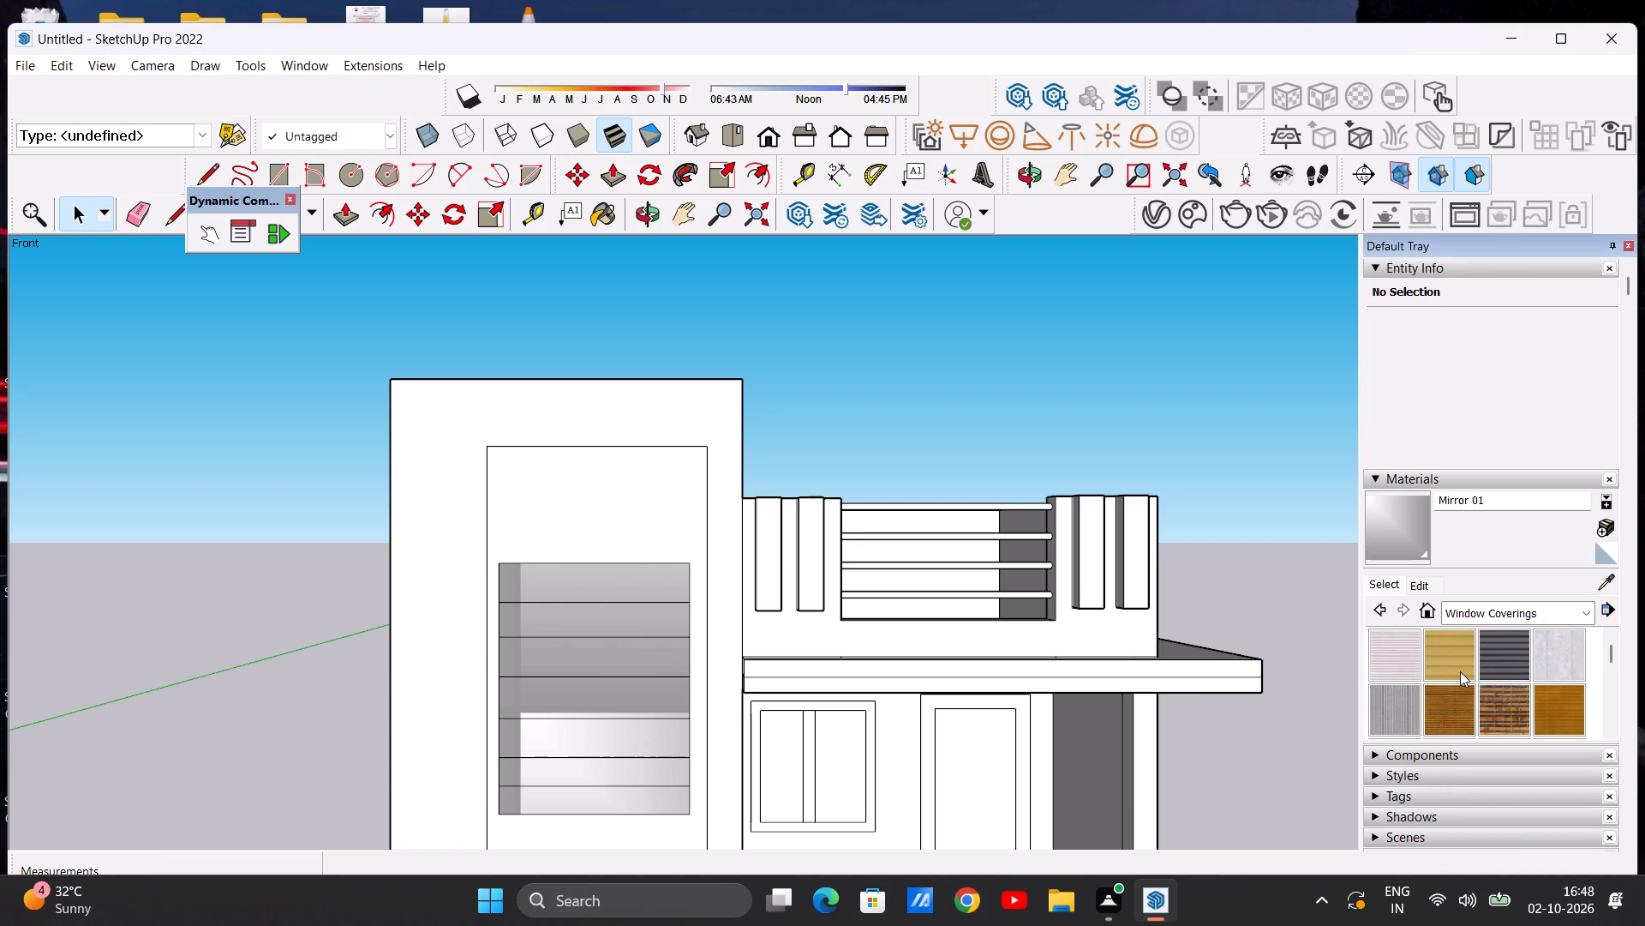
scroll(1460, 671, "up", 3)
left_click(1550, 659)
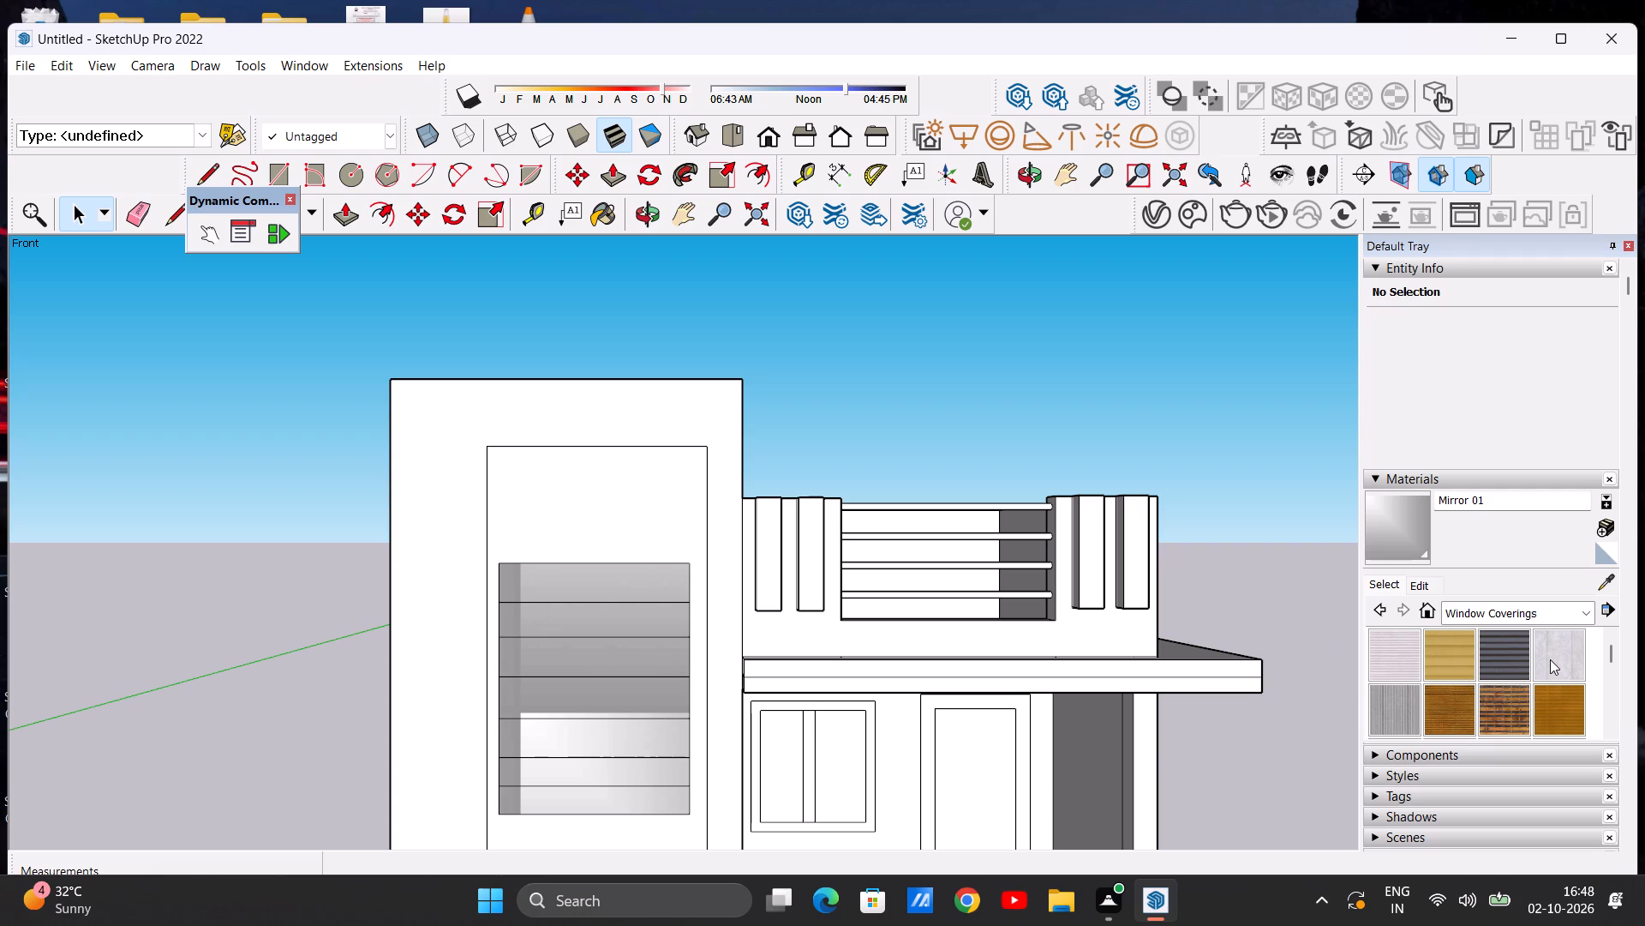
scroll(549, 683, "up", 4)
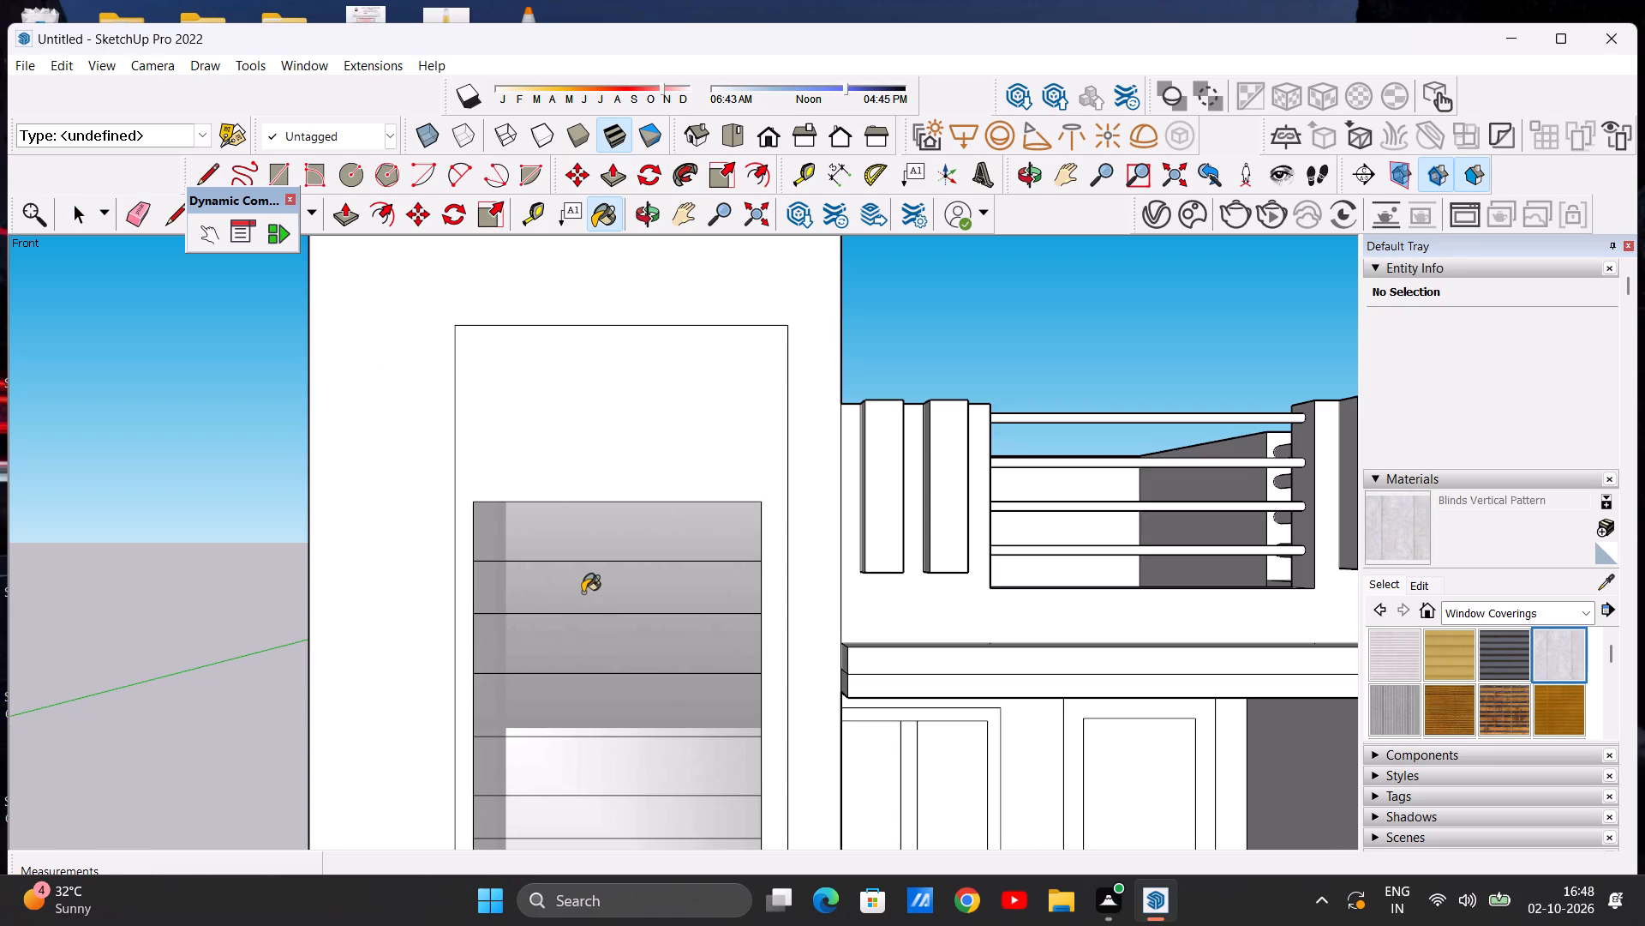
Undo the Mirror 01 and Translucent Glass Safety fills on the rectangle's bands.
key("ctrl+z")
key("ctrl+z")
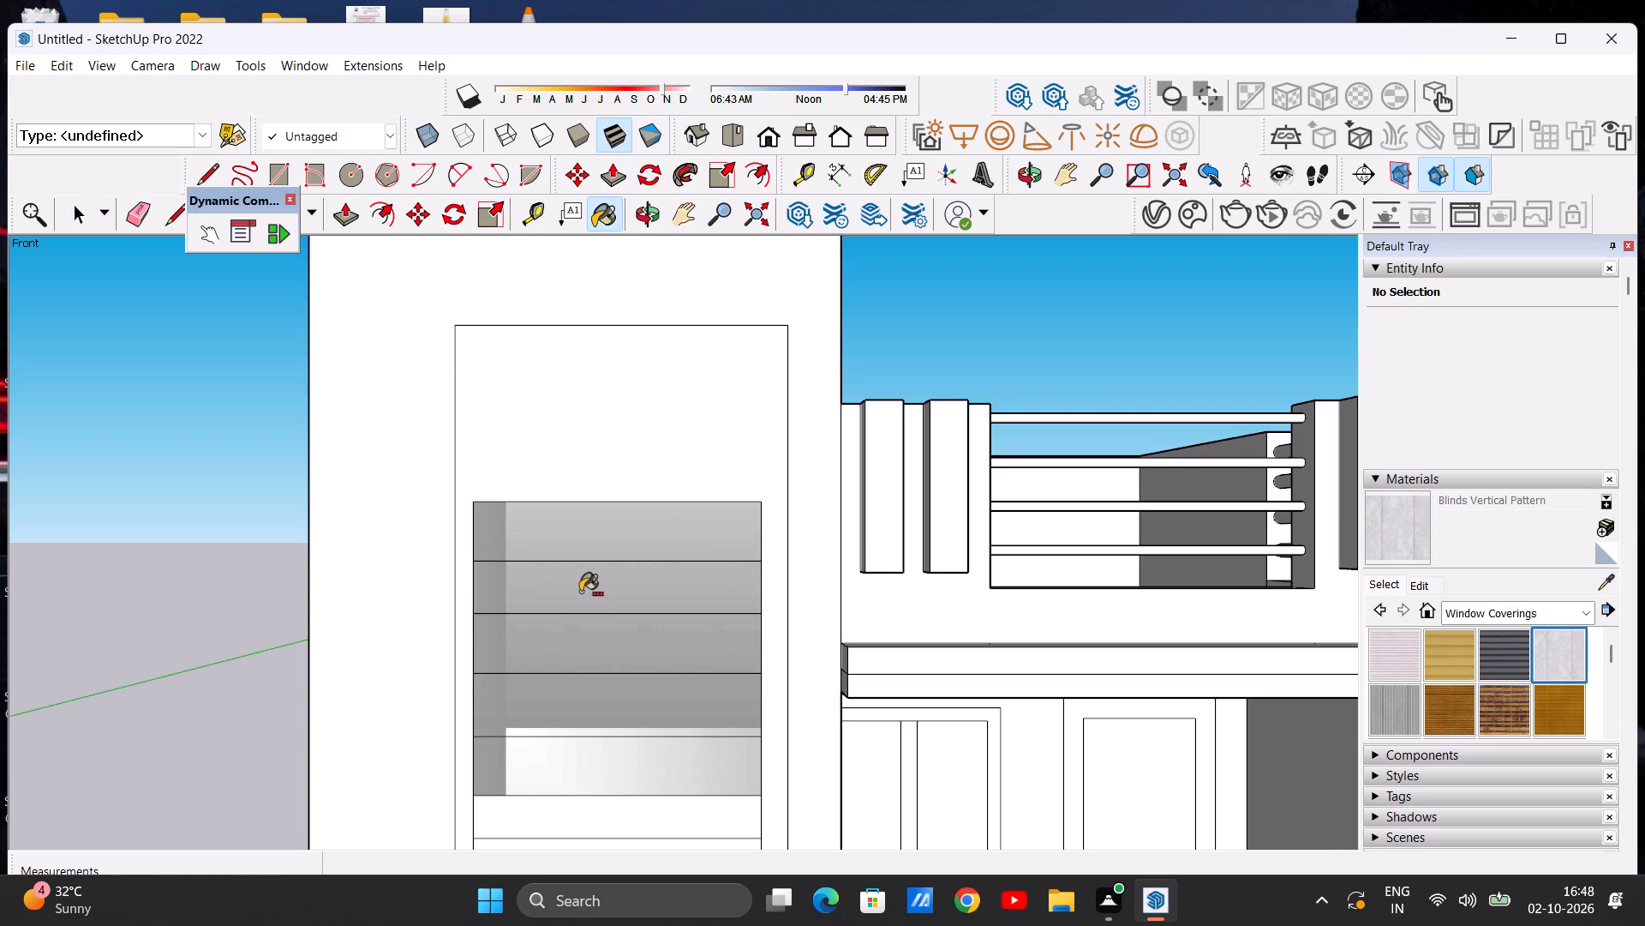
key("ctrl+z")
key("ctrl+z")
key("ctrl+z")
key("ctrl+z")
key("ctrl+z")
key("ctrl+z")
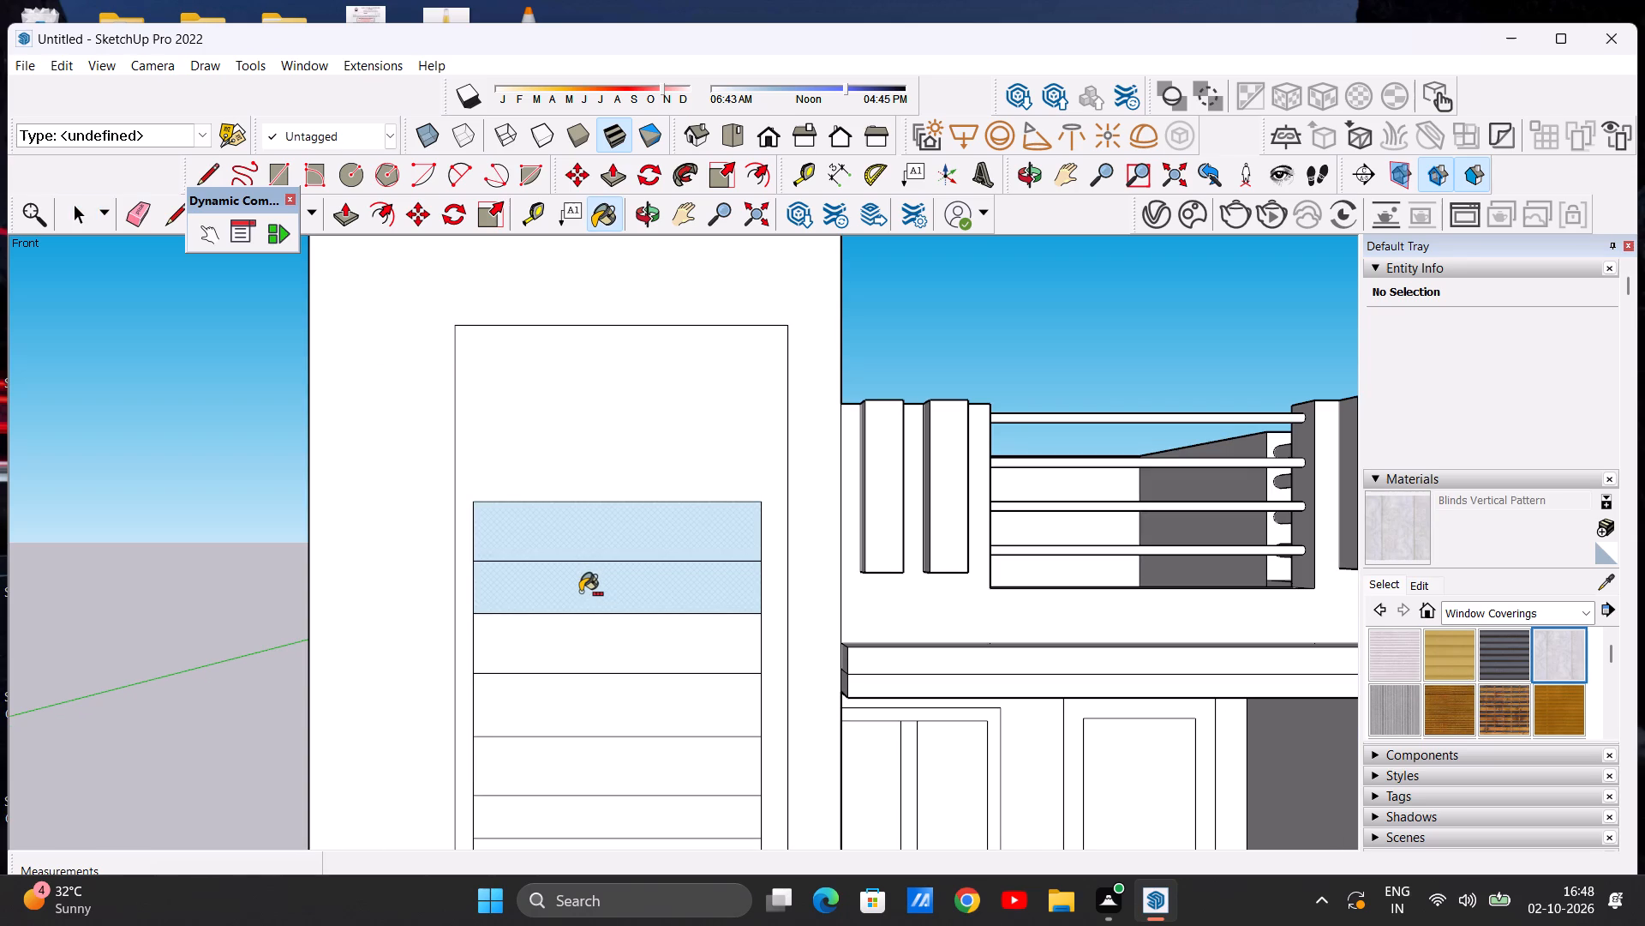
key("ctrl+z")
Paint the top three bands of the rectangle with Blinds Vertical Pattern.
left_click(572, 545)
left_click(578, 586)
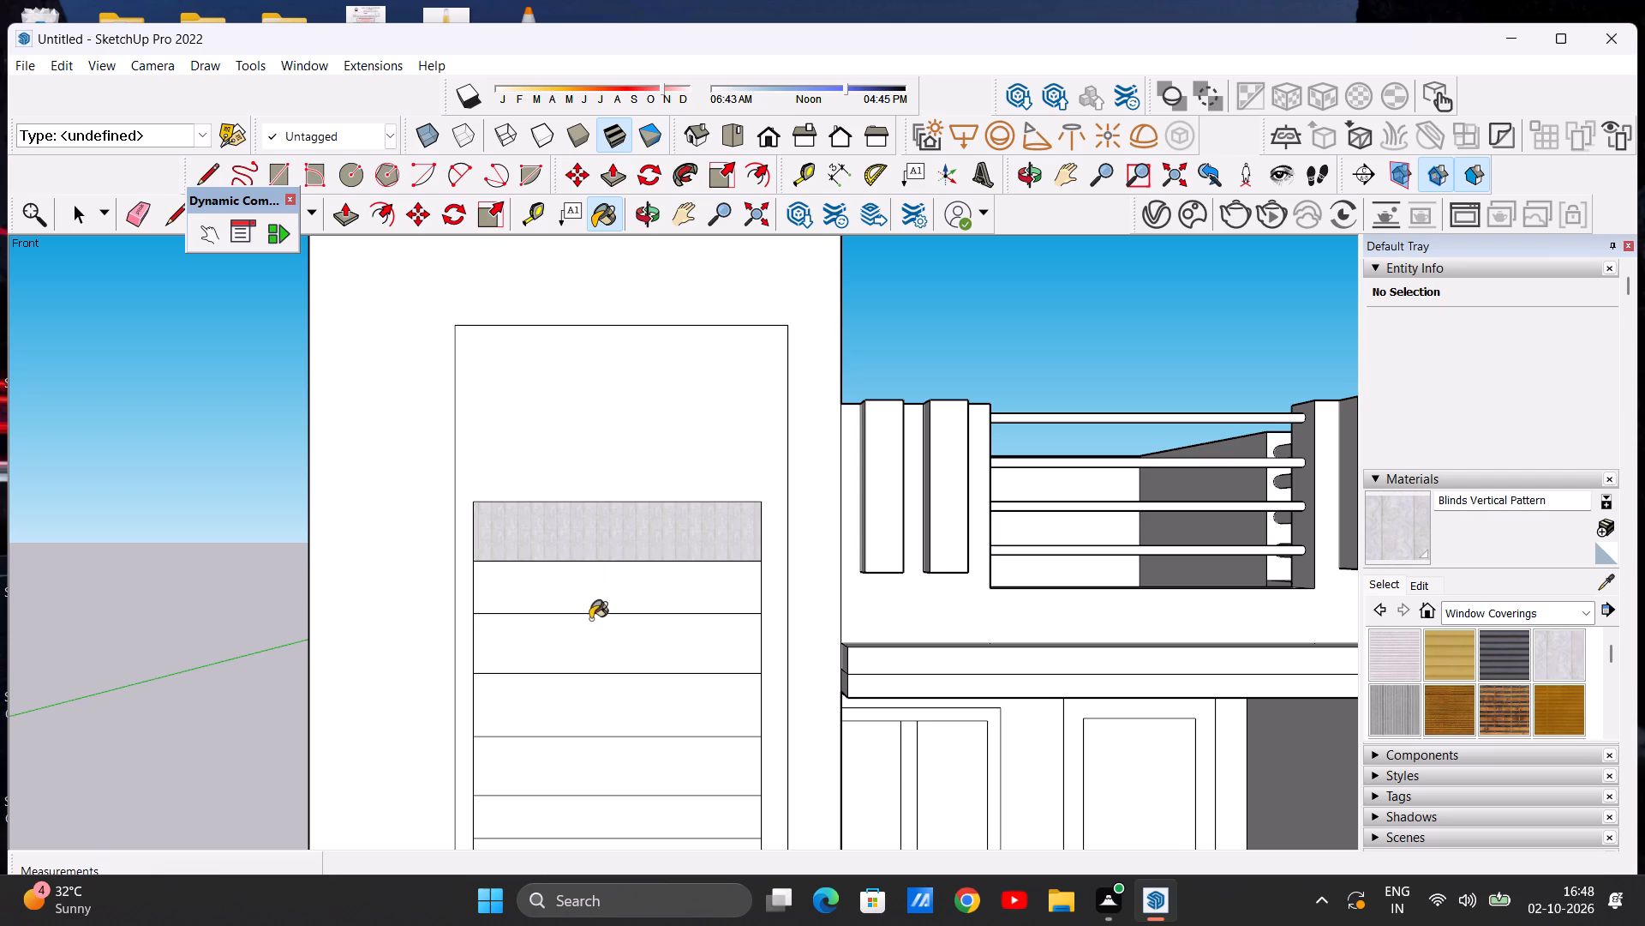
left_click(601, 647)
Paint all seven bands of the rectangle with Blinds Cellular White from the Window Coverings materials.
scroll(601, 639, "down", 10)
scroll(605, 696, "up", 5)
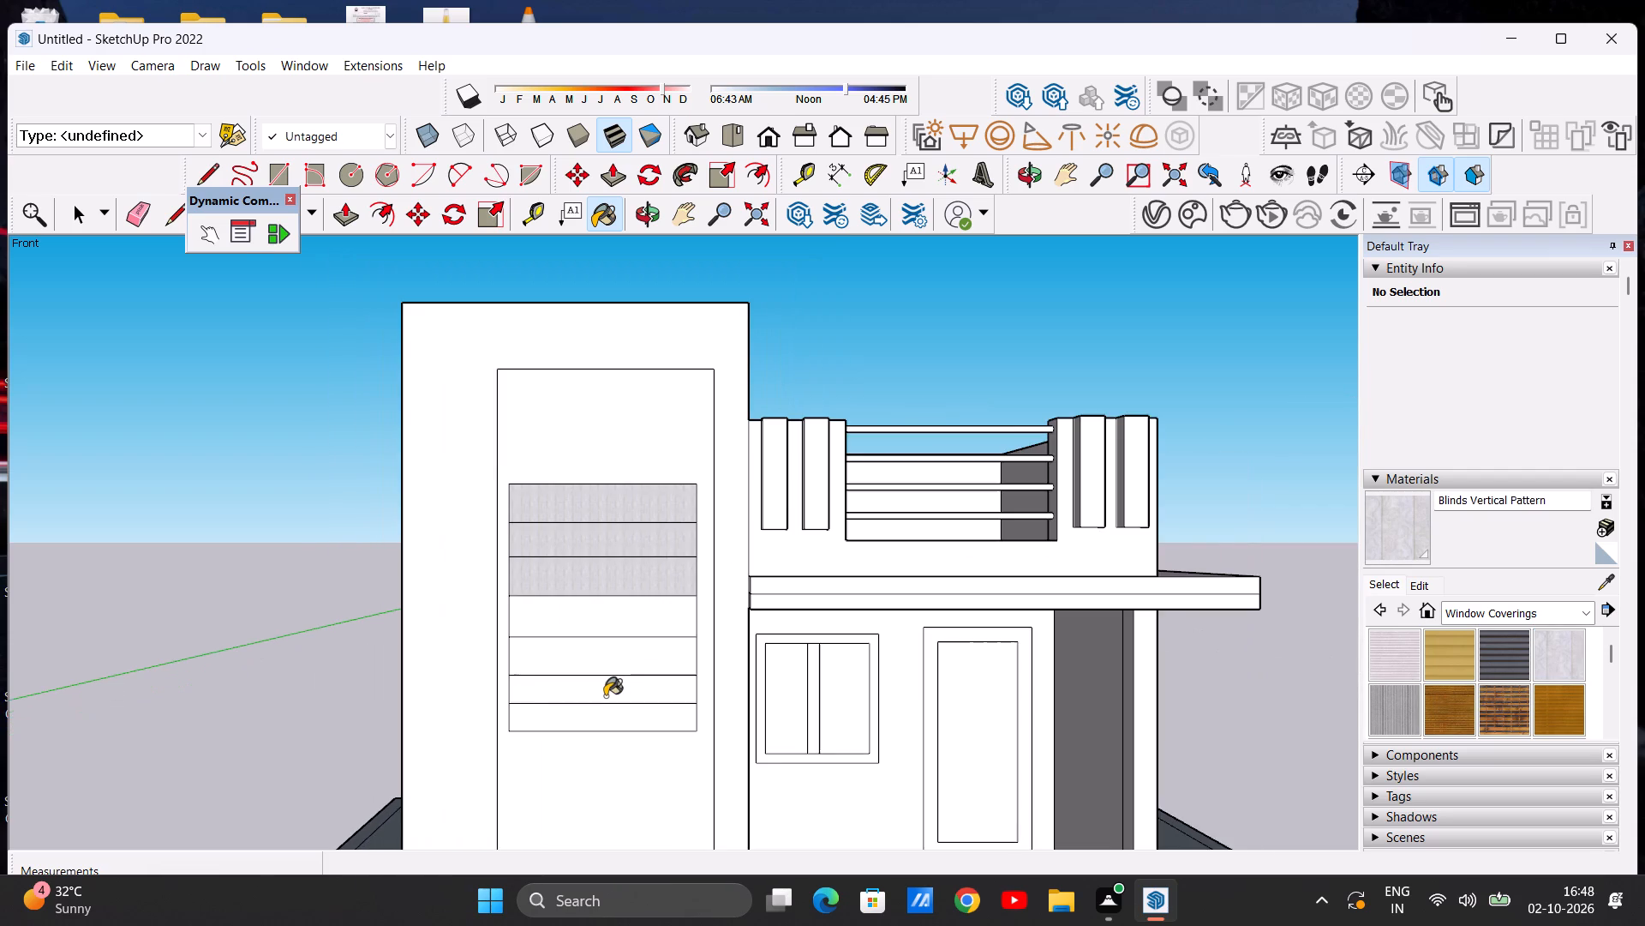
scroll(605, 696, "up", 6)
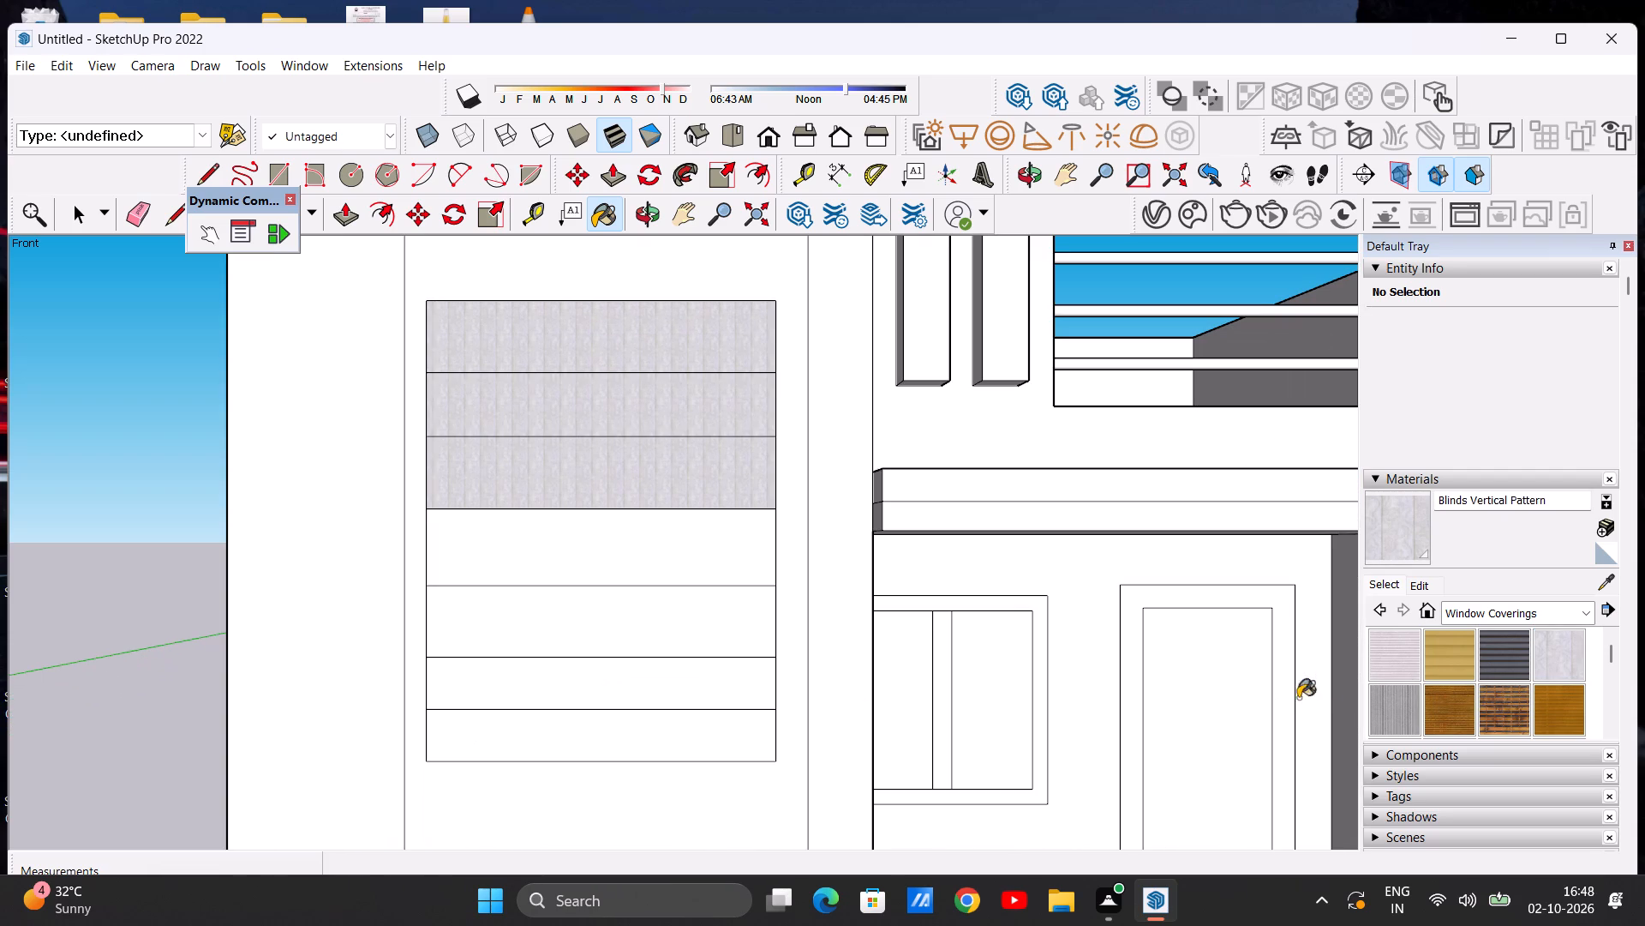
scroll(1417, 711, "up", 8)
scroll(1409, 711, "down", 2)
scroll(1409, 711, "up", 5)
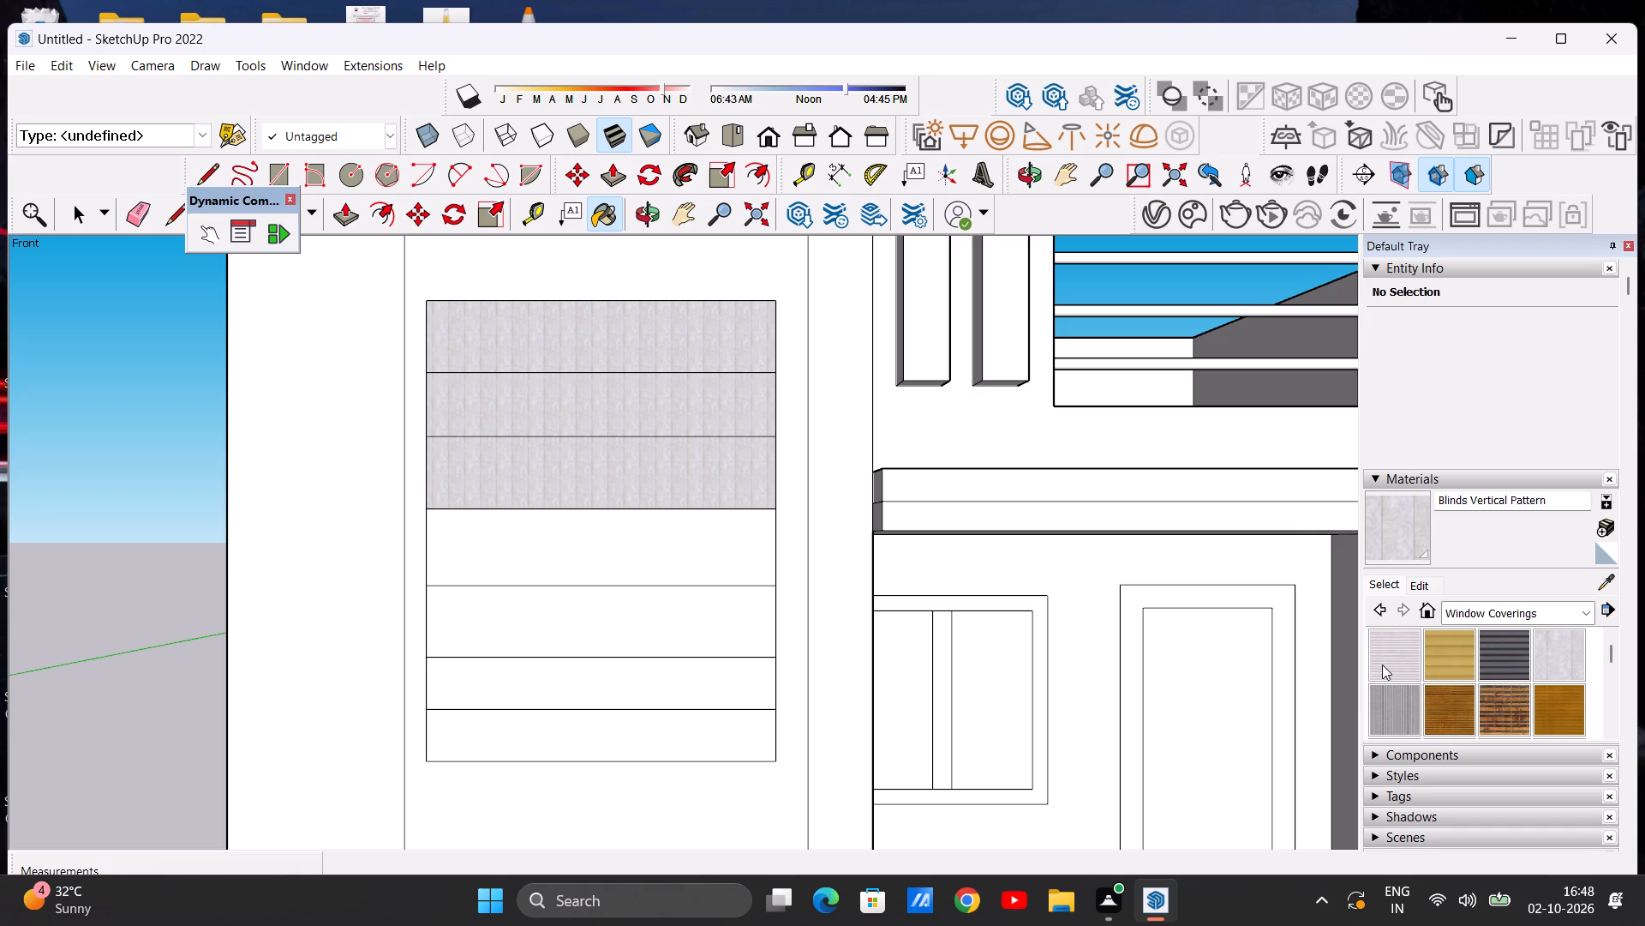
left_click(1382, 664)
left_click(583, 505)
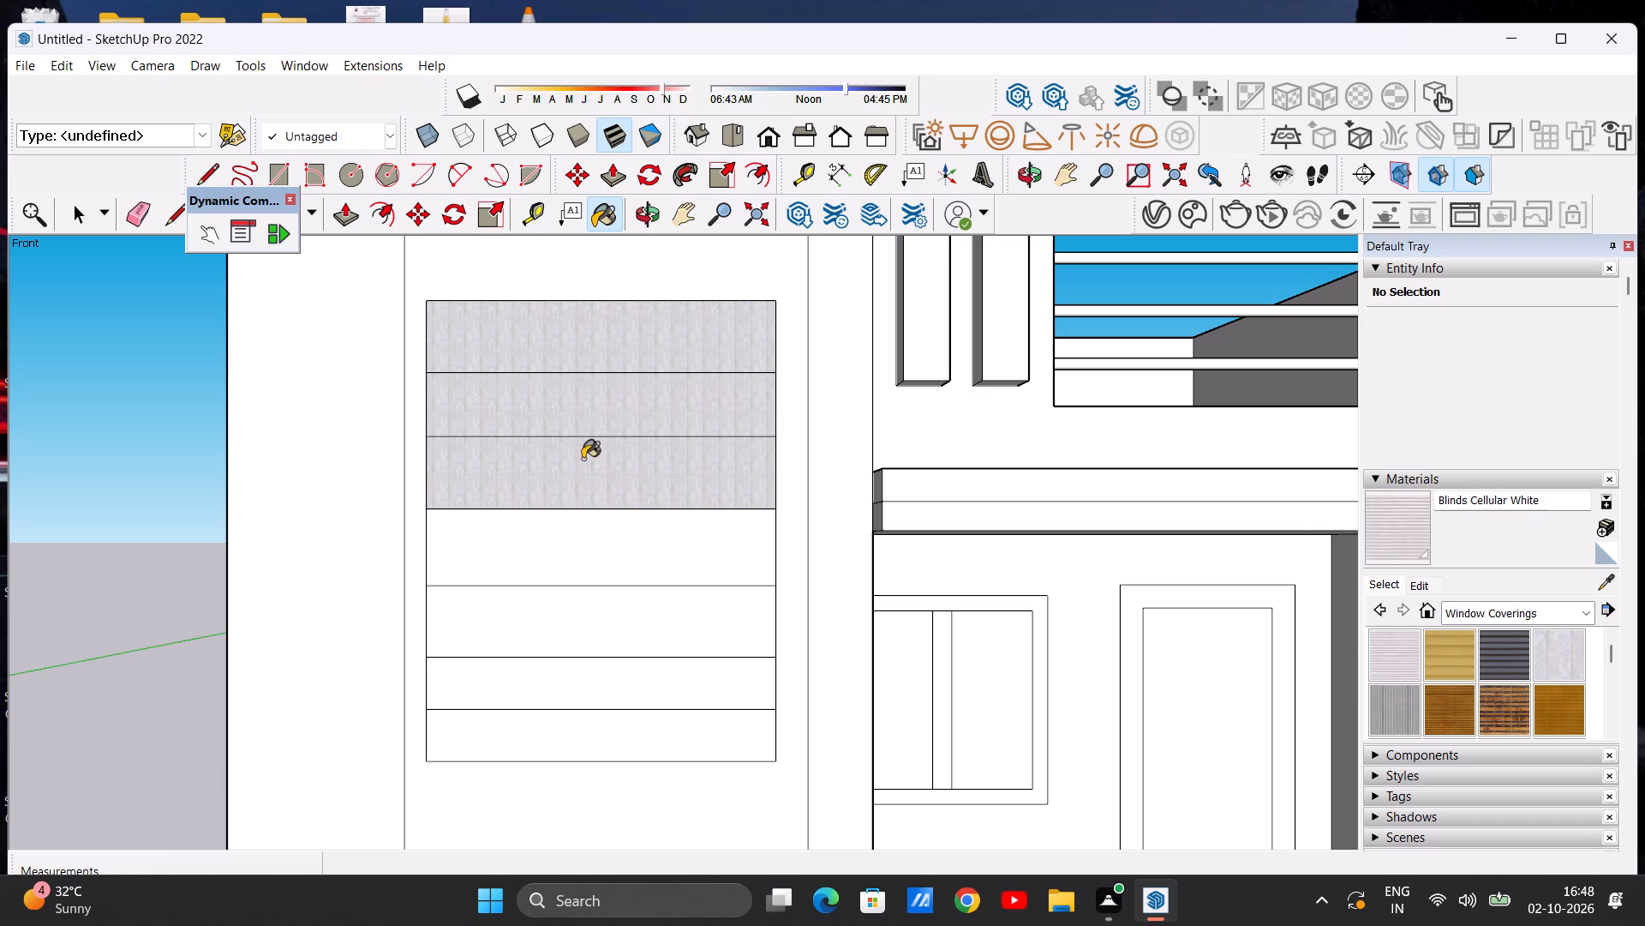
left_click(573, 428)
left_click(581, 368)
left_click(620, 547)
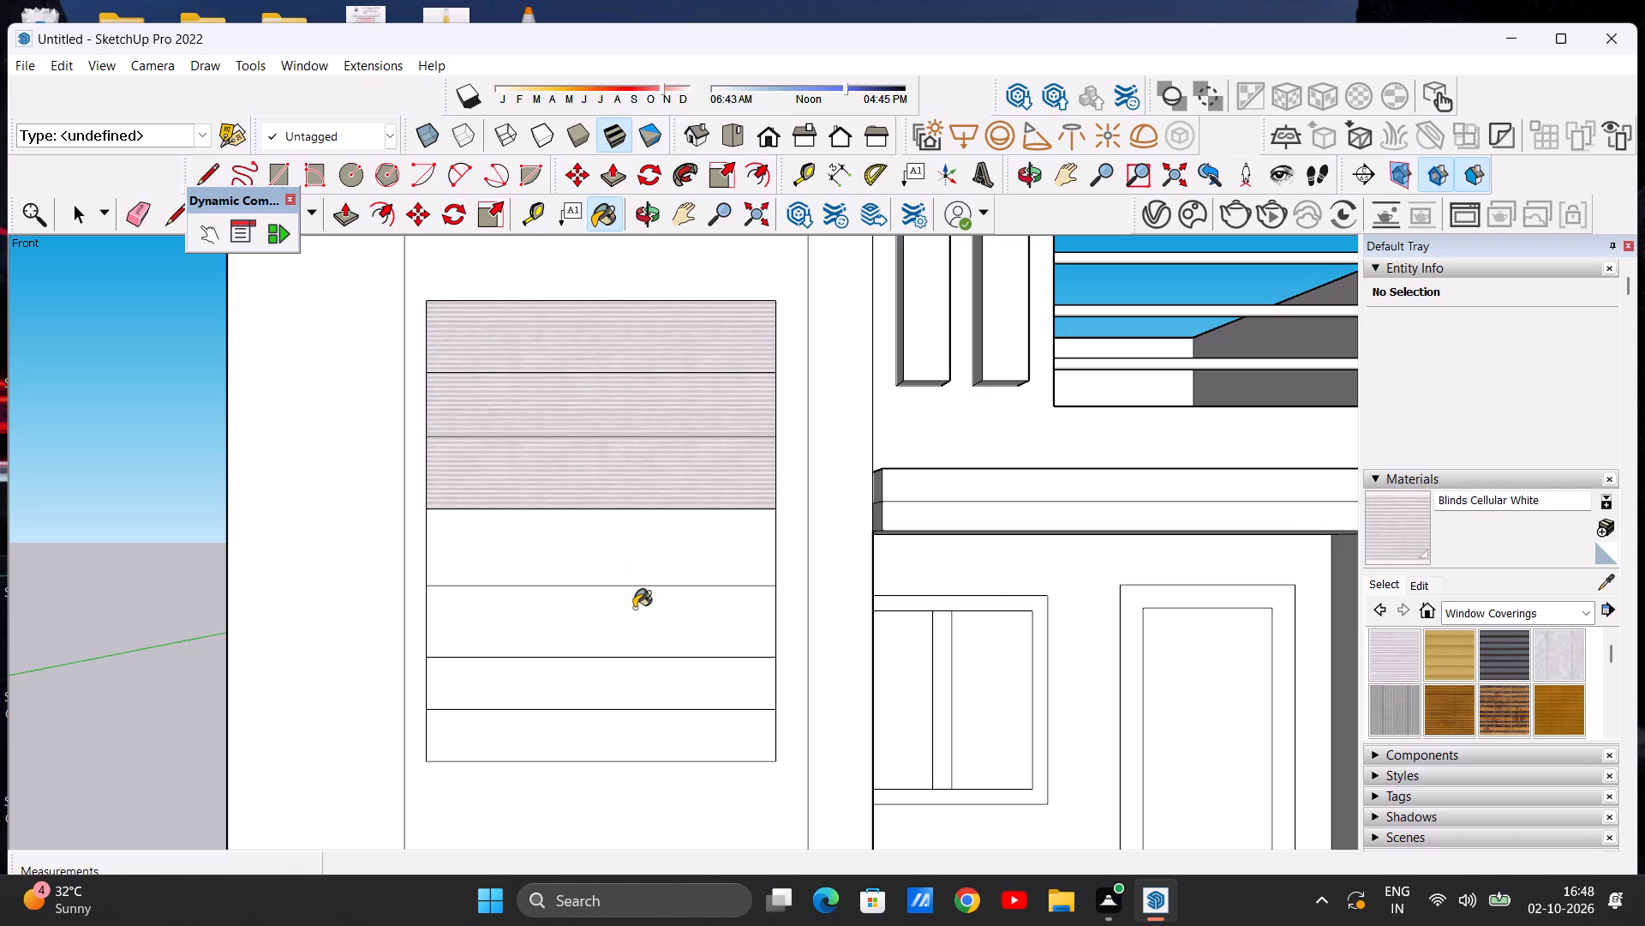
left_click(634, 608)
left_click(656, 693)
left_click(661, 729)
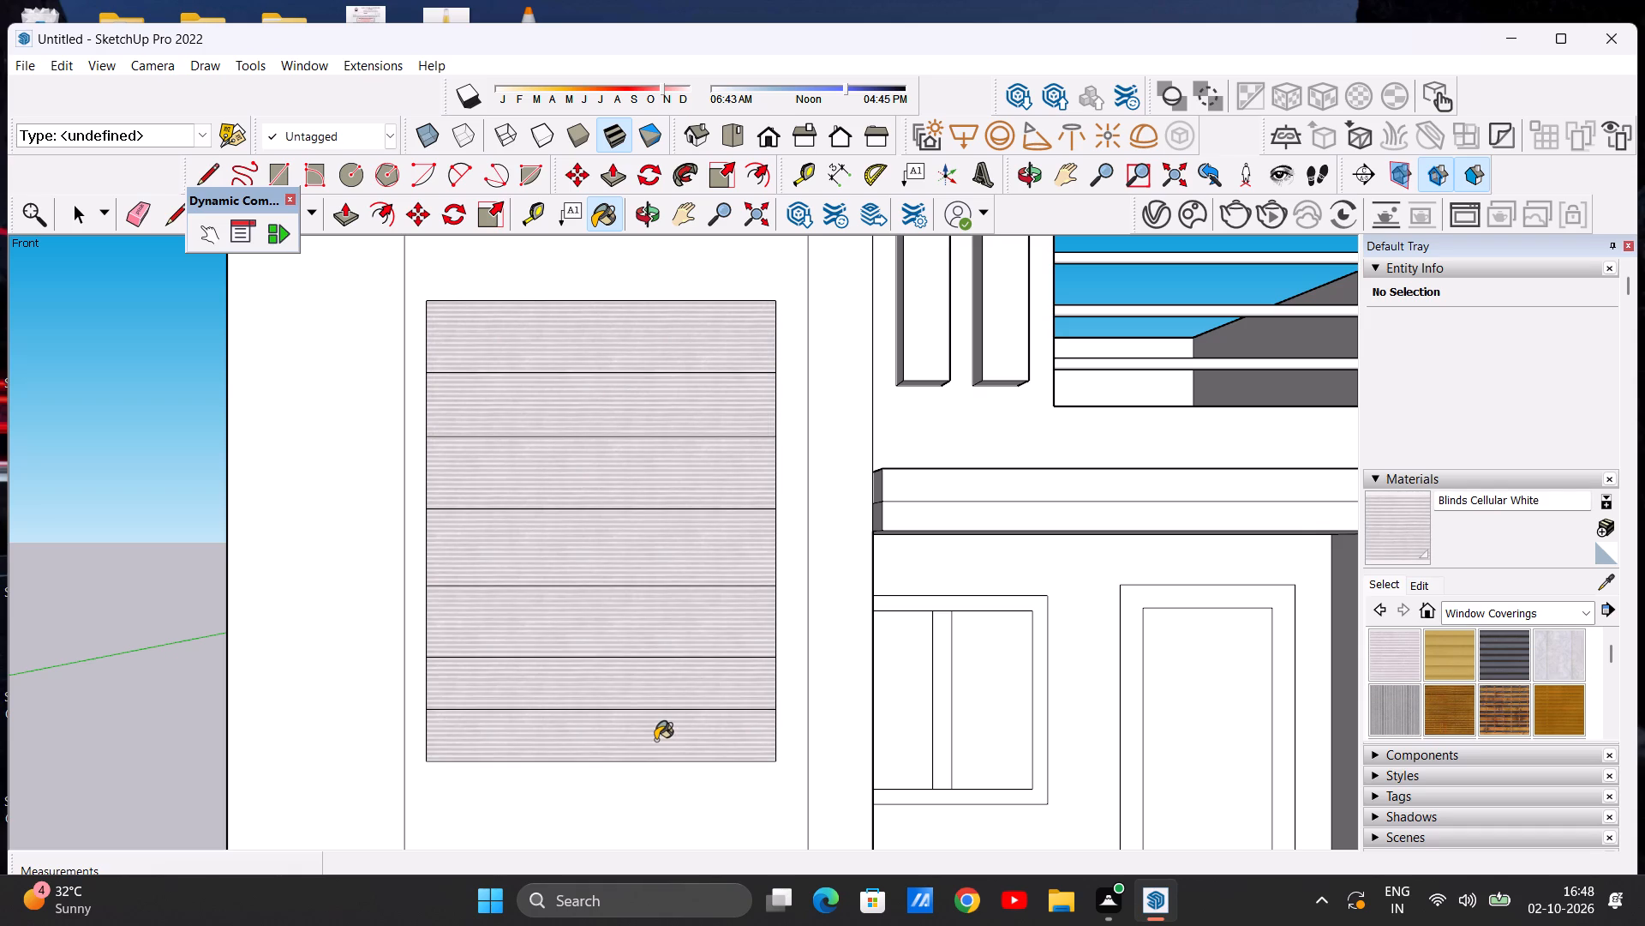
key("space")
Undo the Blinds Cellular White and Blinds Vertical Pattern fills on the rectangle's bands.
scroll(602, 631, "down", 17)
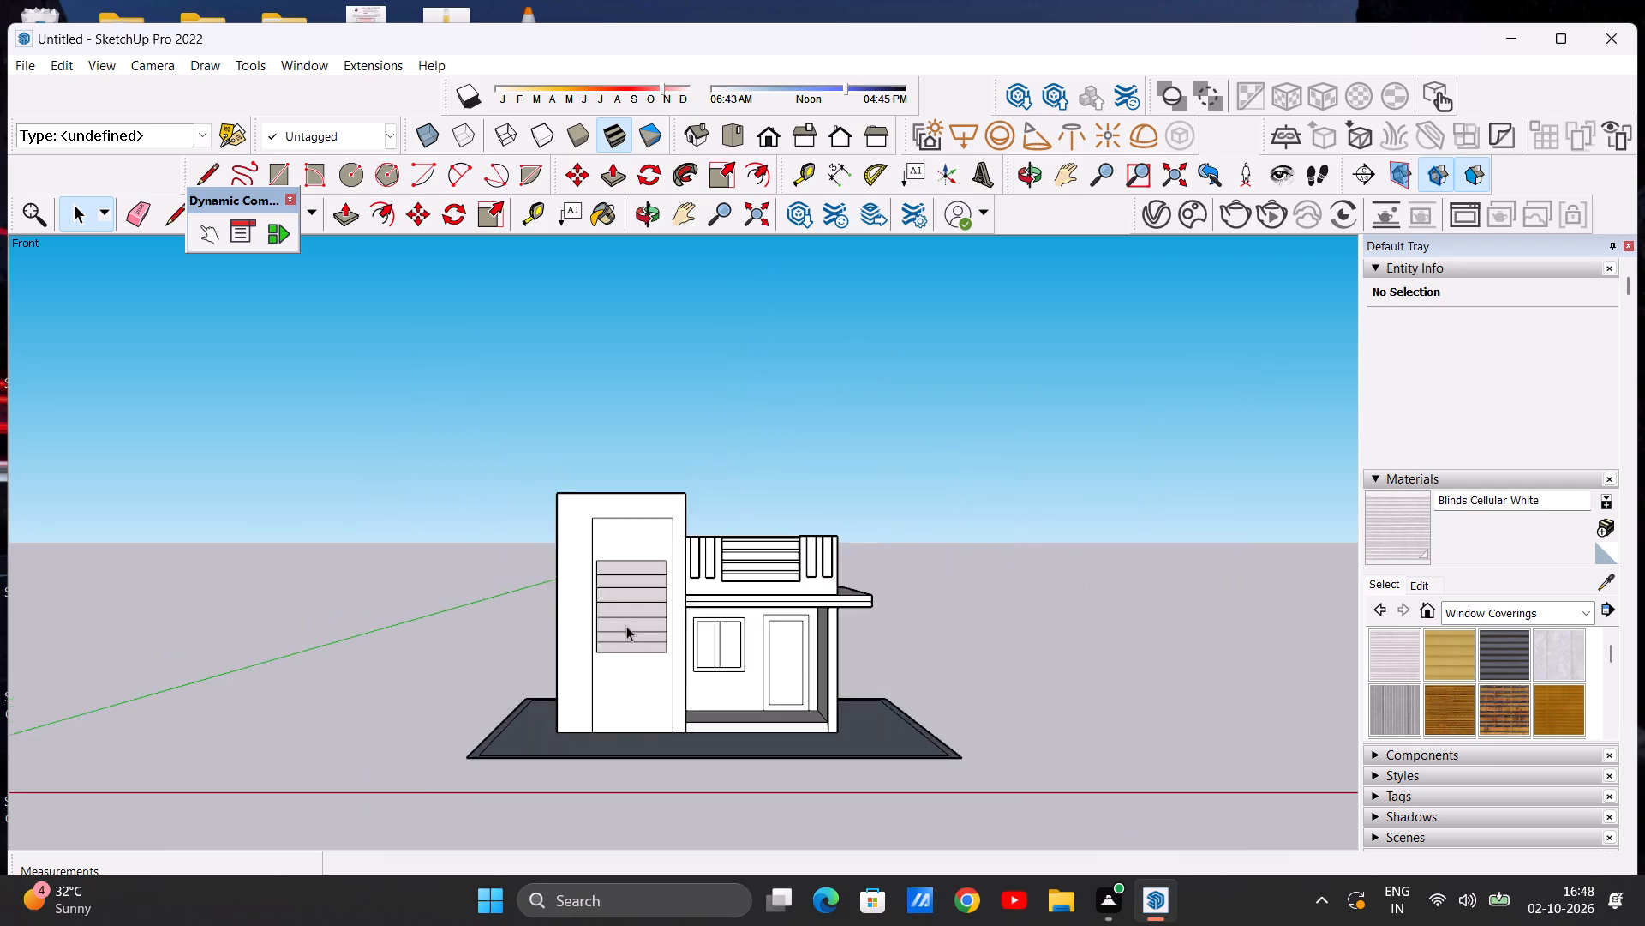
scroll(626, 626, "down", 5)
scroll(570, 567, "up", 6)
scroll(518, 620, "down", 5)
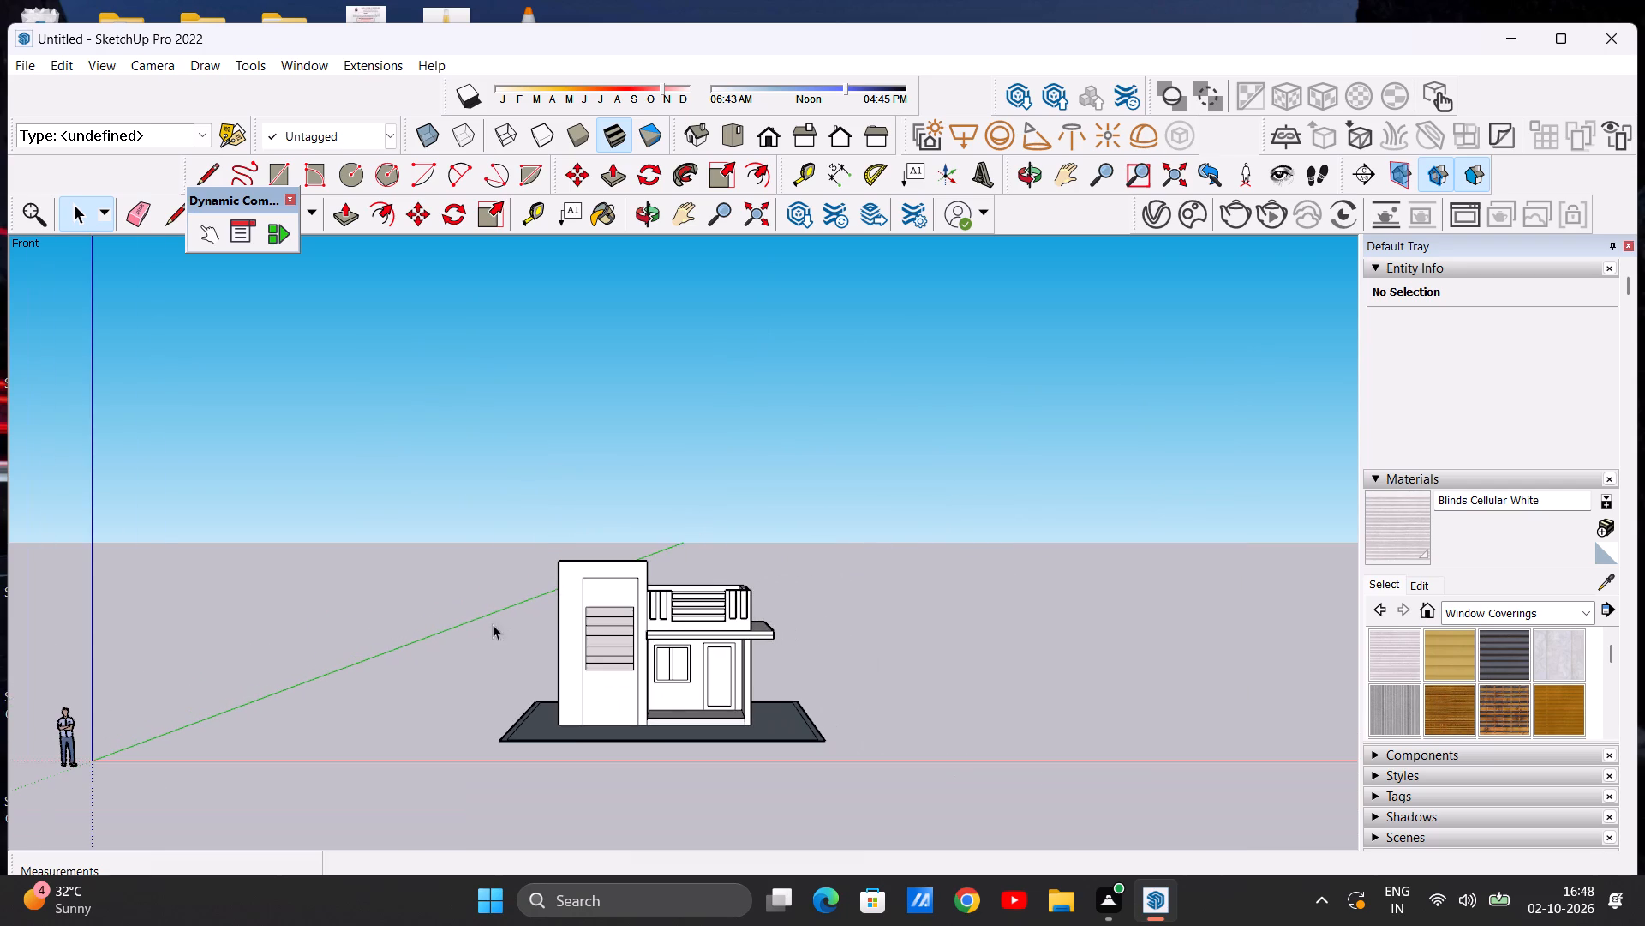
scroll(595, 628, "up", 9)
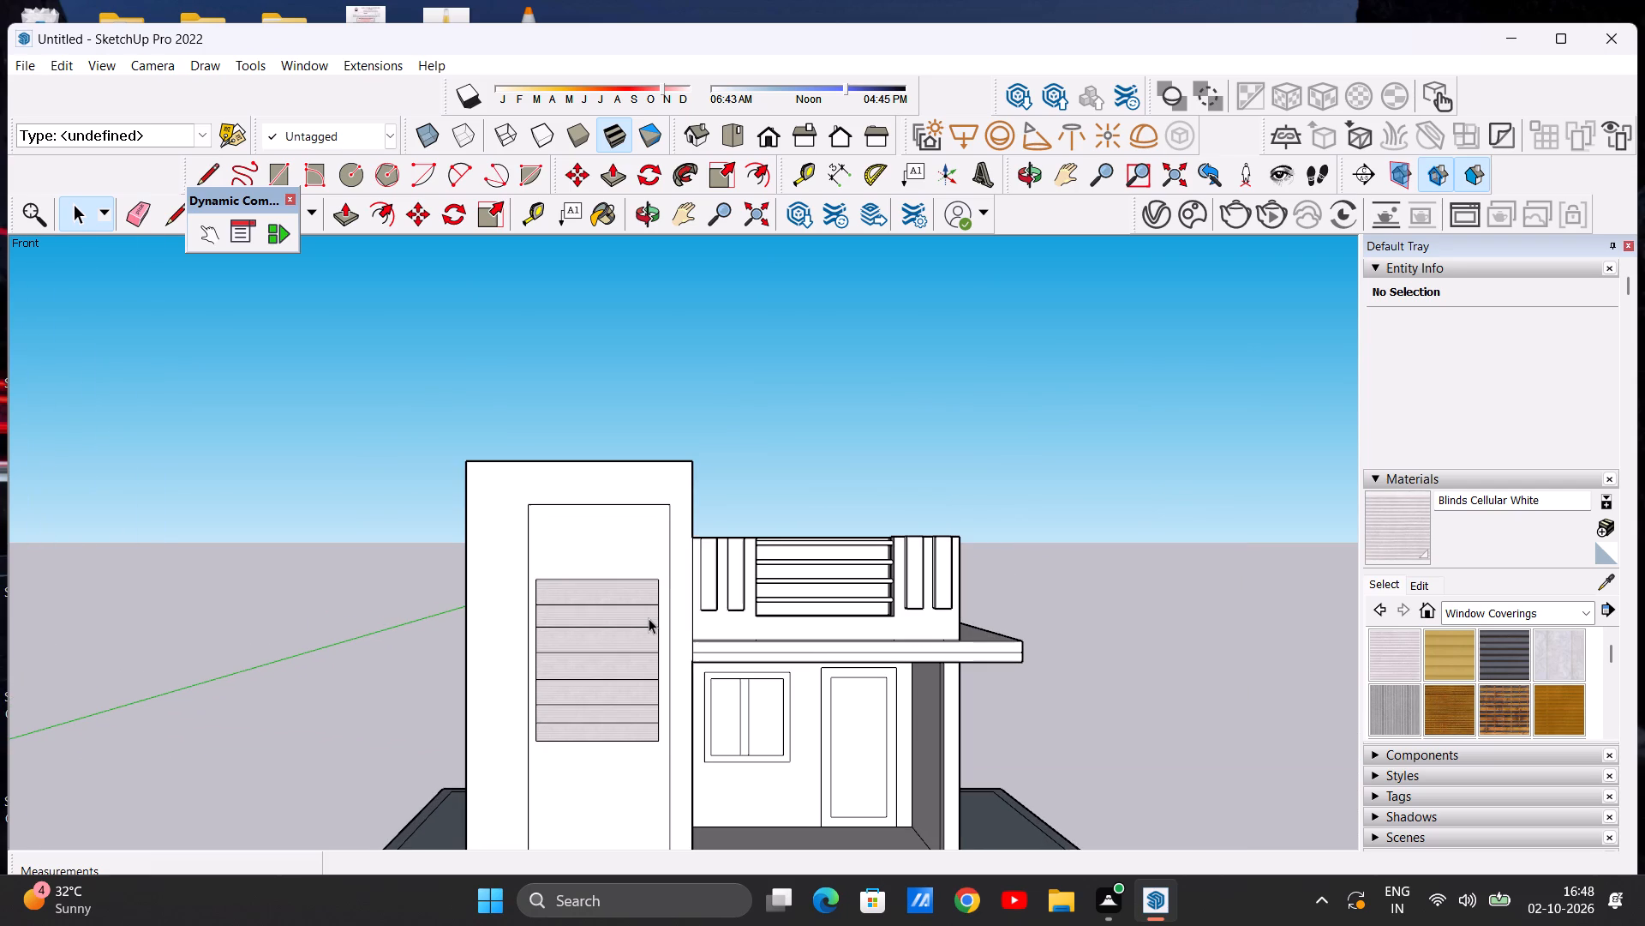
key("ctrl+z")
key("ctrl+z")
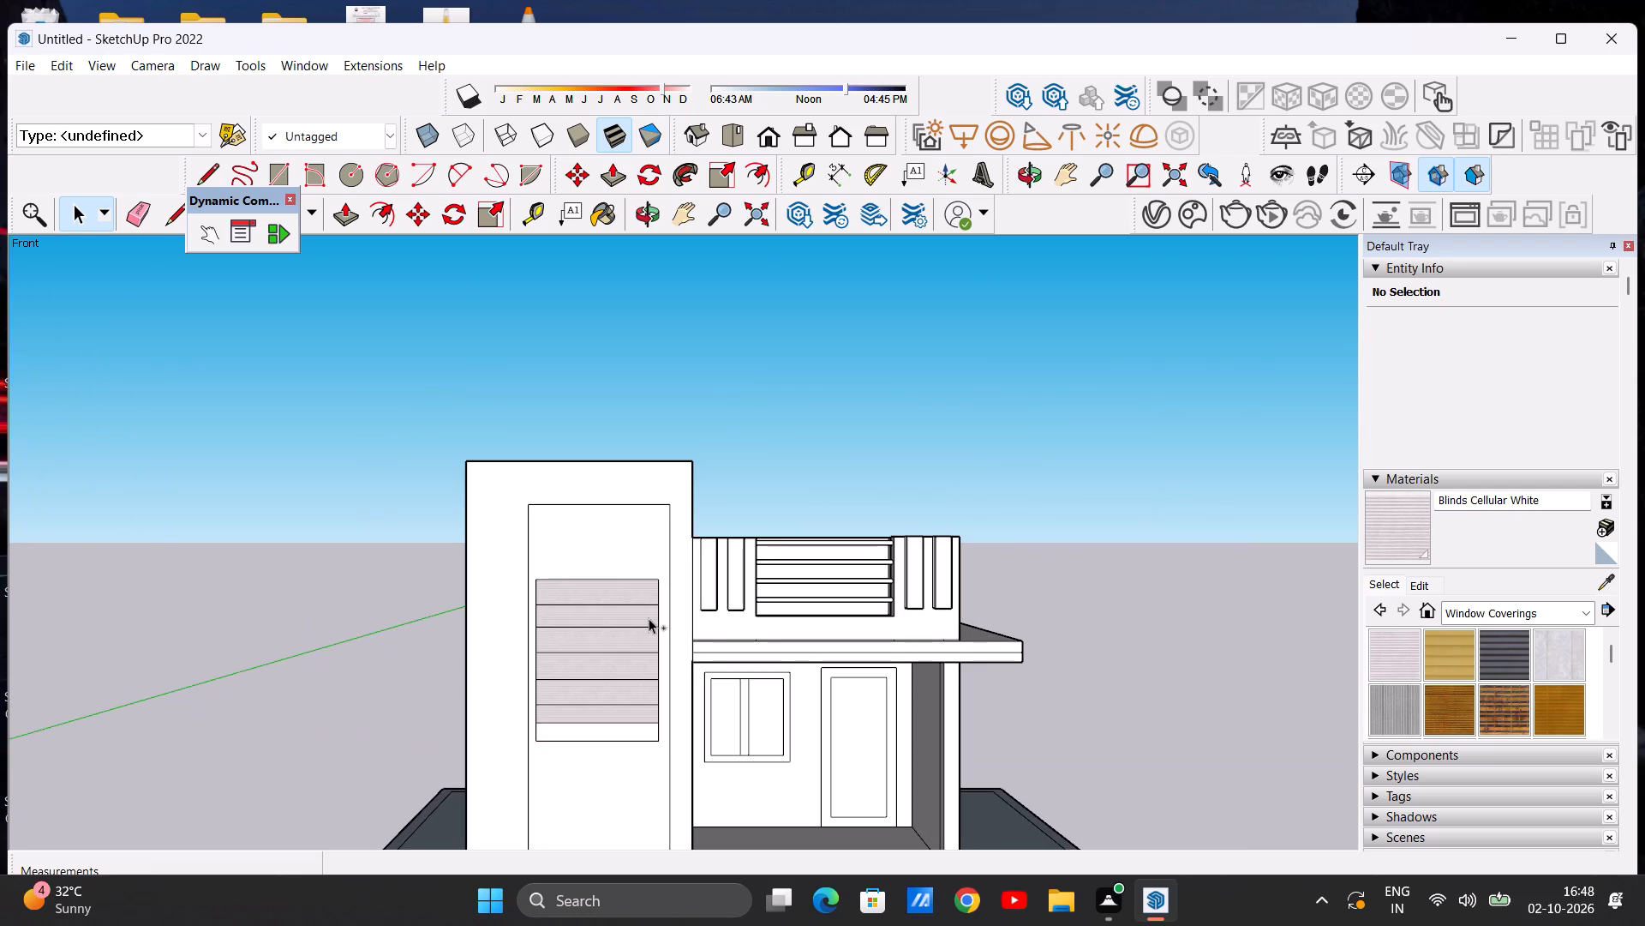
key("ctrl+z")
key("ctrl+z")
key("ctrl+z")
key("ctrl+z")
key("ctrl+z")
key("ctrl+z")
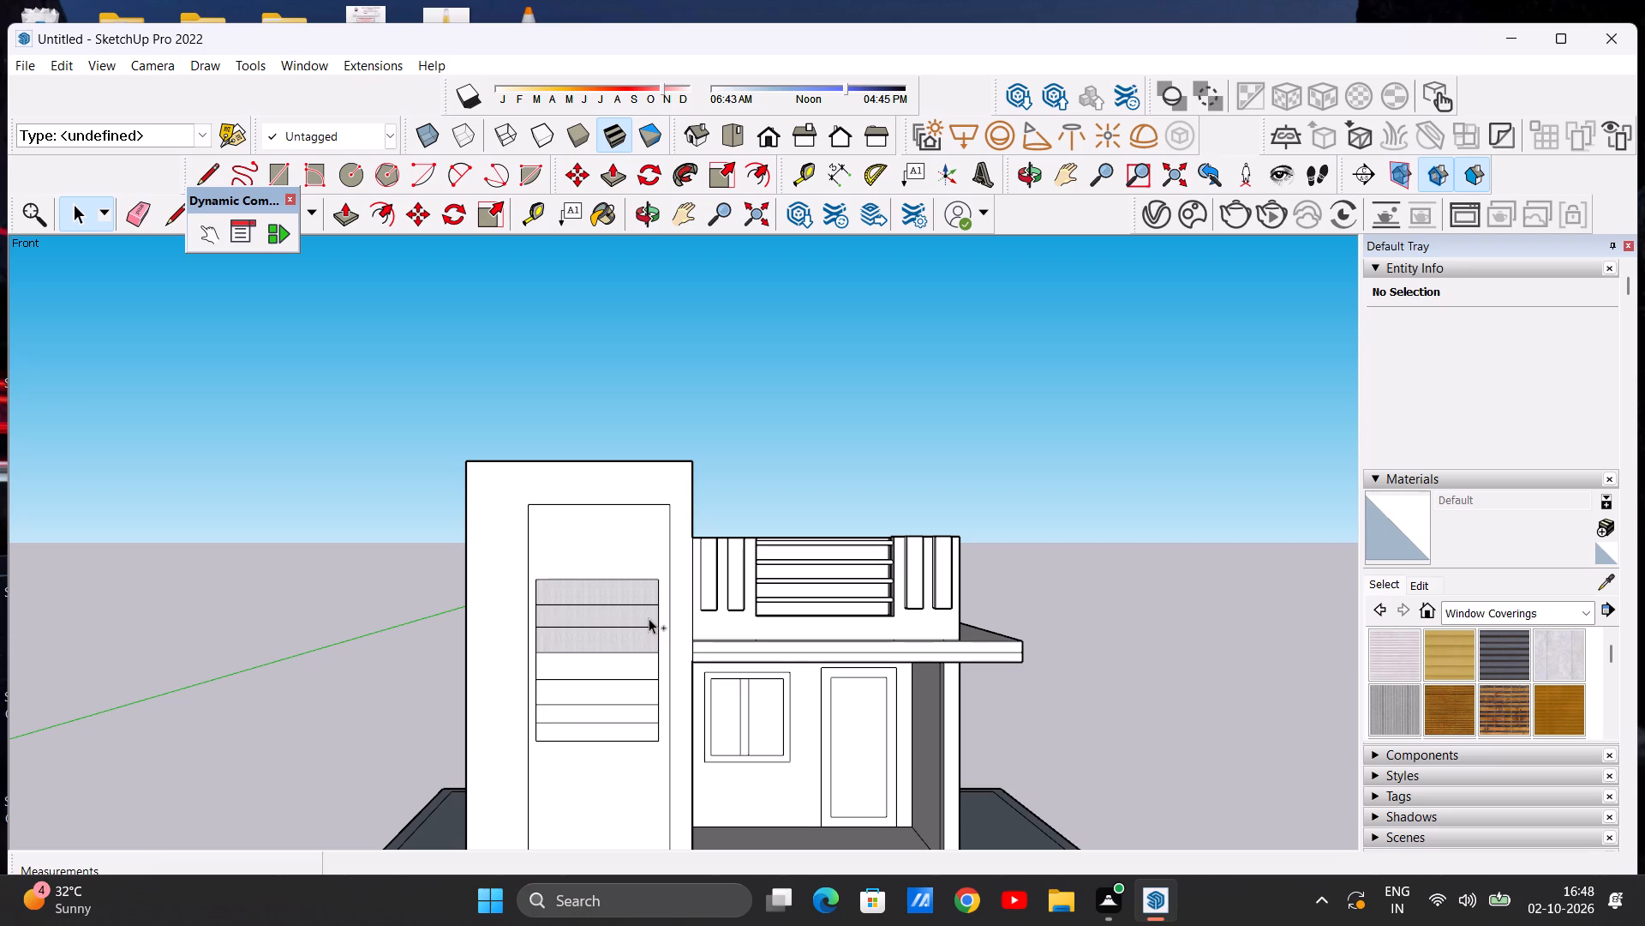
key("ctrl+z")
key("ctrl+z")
Undo the four lowest horizontal lines dividing the tall wall's rectangle into bands.
key("ctrl+z")
key("ctrl+z")
key("ctrl+z")
key("ctrl+z")
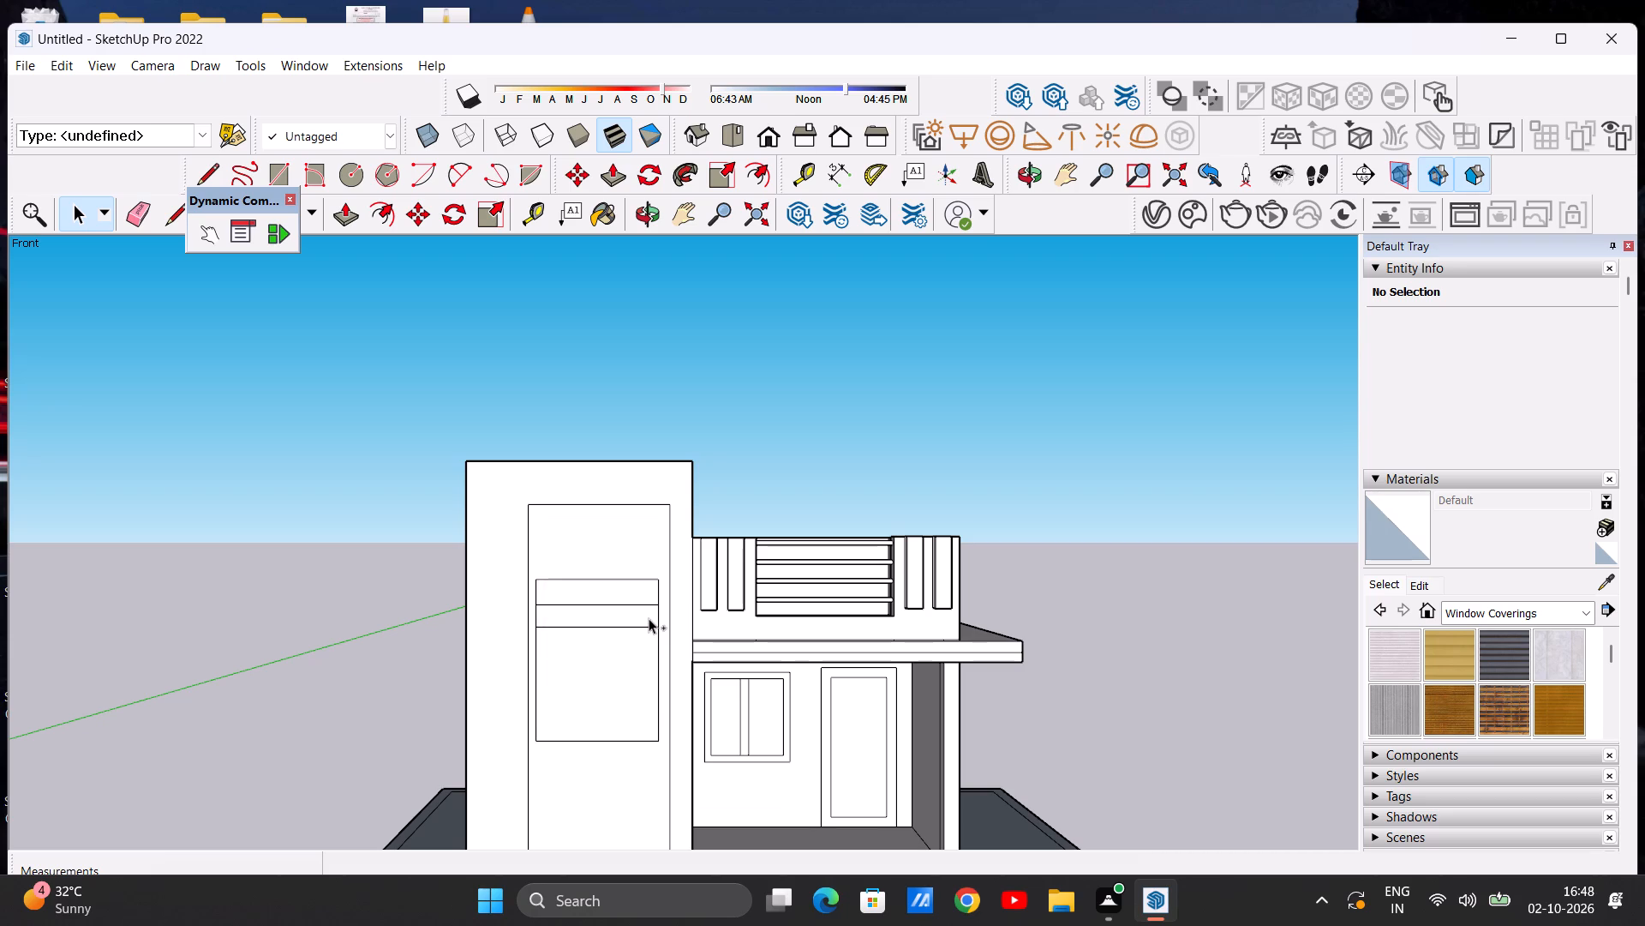
Undo the two remaining horizontal lines dividing the tall wall's window rectangle.
key("ctrl+z")
key("ctrl+z")
key("space")
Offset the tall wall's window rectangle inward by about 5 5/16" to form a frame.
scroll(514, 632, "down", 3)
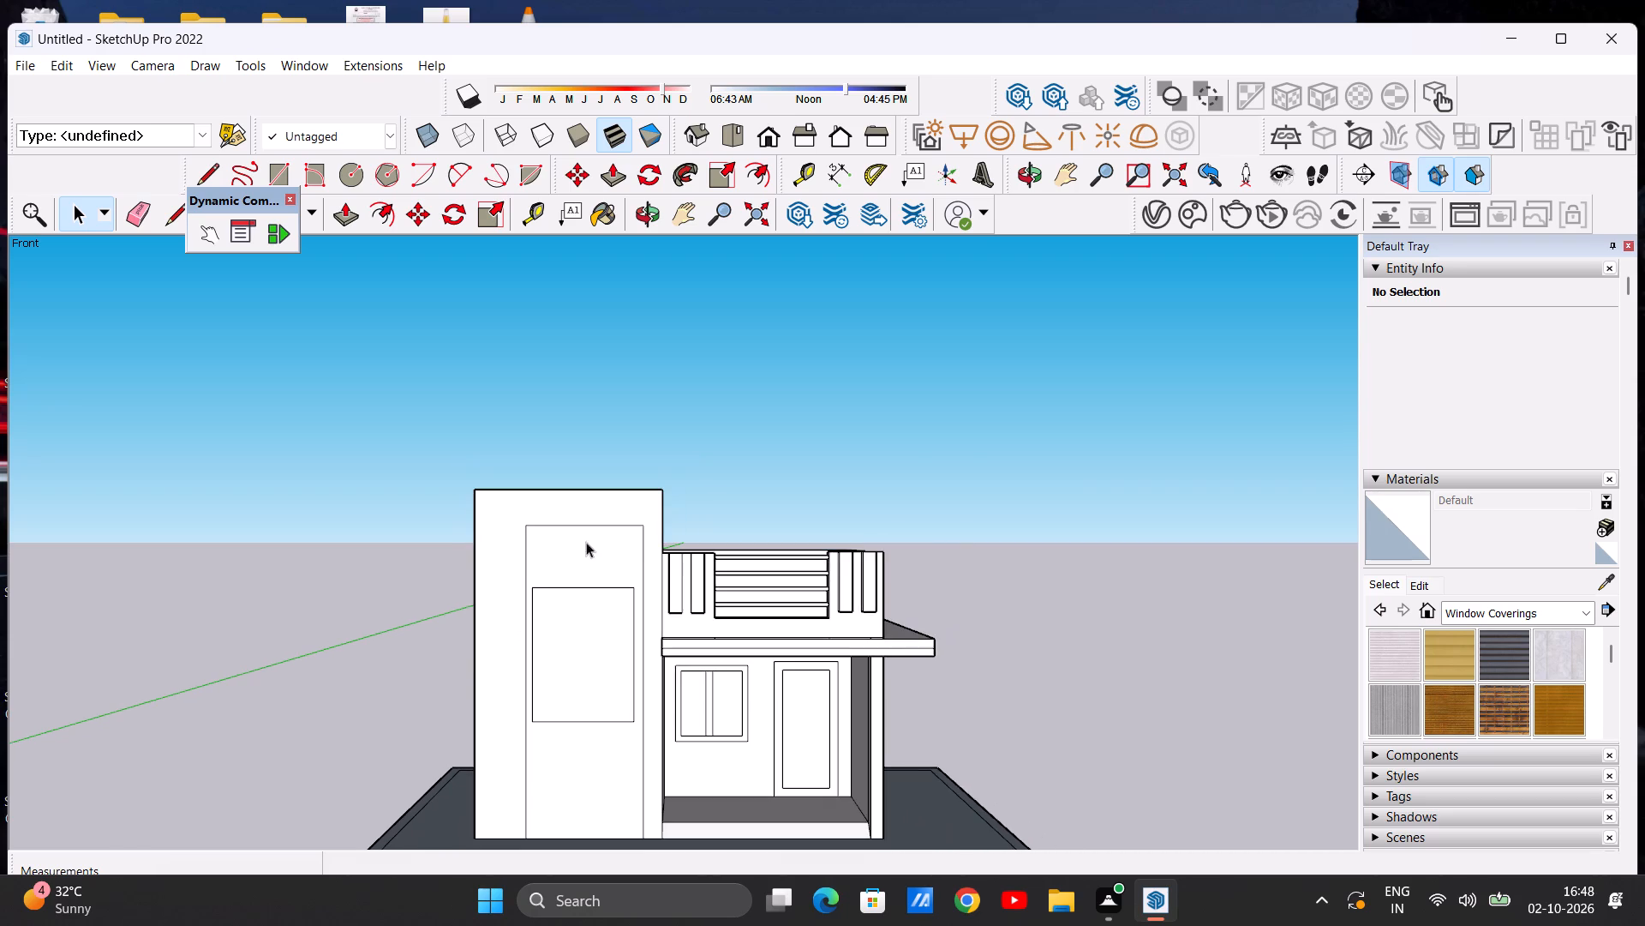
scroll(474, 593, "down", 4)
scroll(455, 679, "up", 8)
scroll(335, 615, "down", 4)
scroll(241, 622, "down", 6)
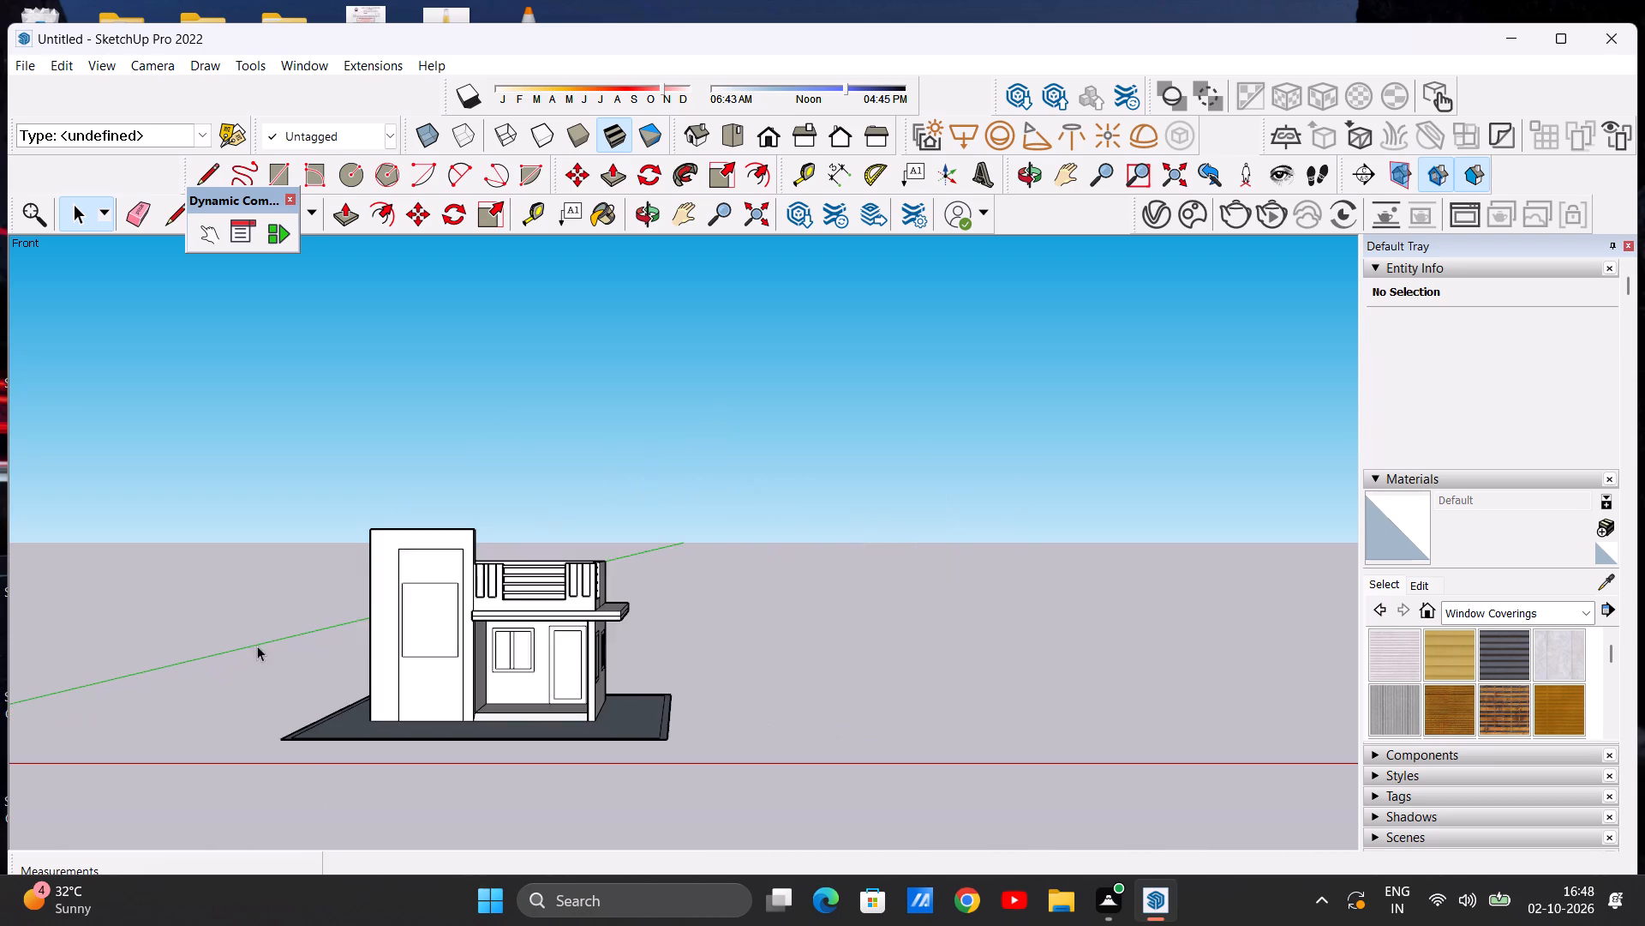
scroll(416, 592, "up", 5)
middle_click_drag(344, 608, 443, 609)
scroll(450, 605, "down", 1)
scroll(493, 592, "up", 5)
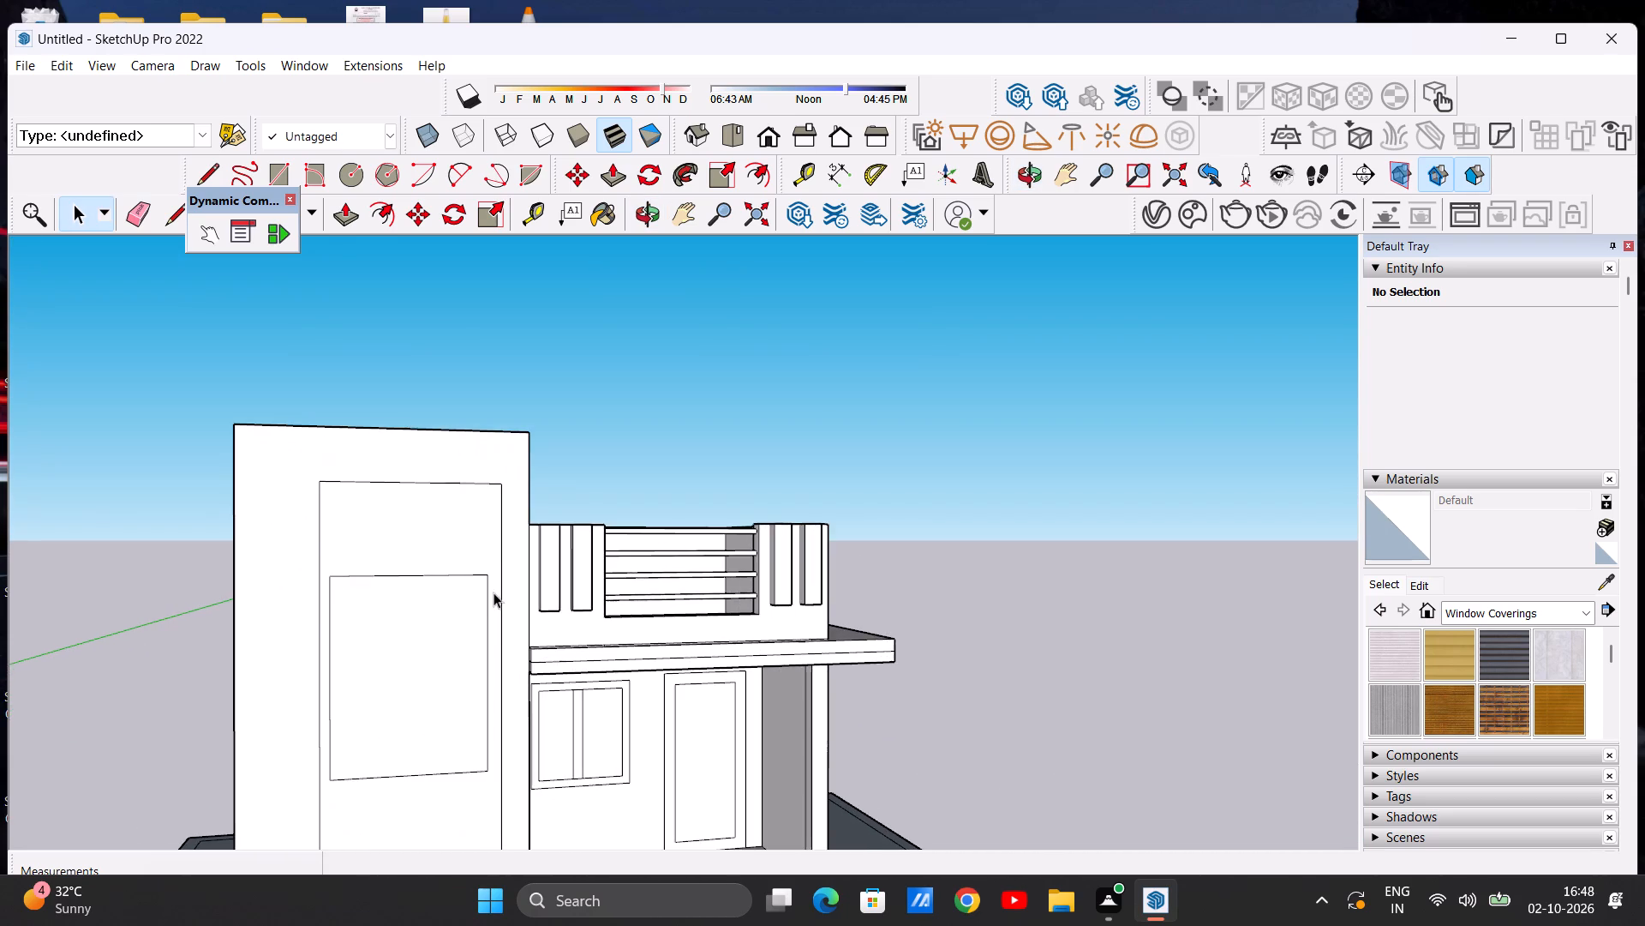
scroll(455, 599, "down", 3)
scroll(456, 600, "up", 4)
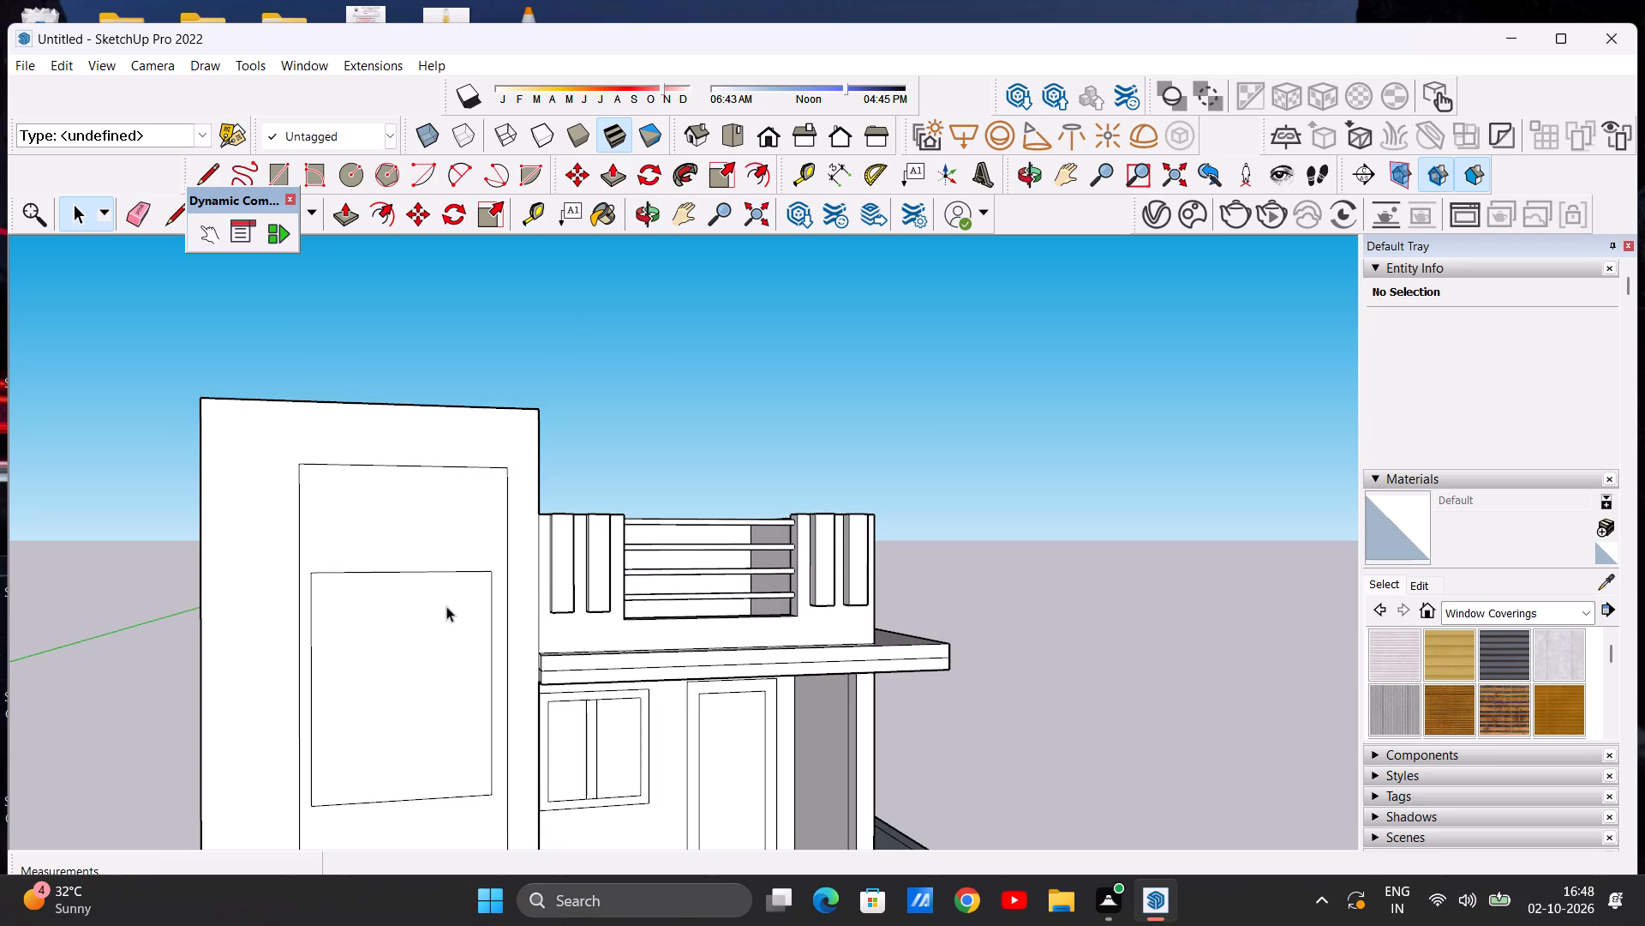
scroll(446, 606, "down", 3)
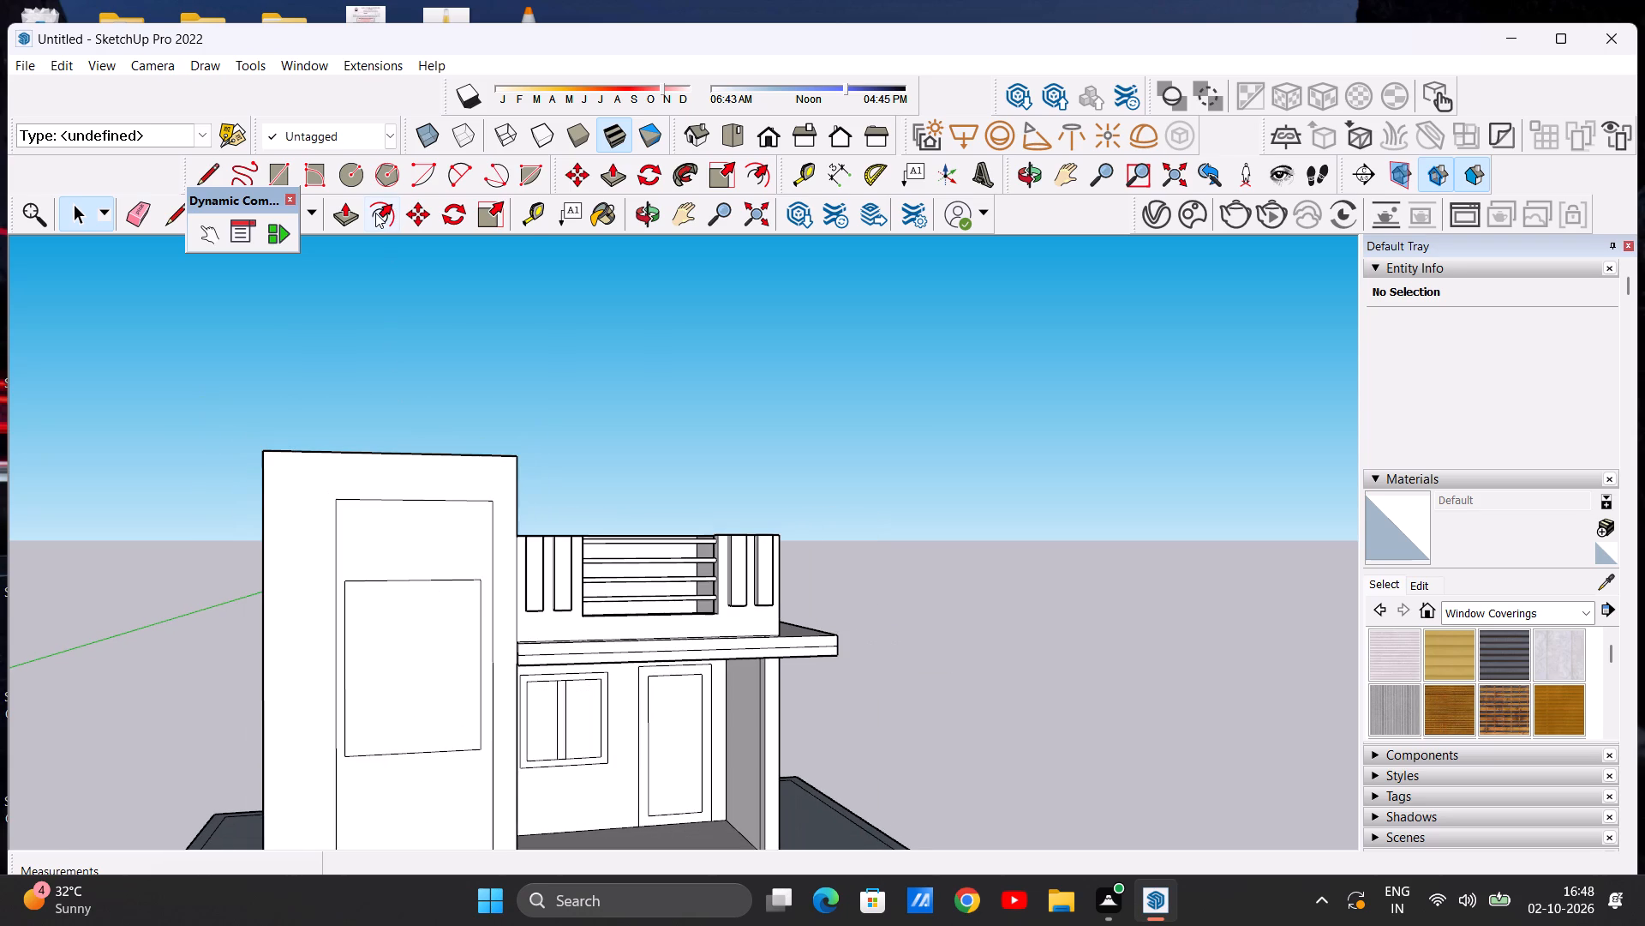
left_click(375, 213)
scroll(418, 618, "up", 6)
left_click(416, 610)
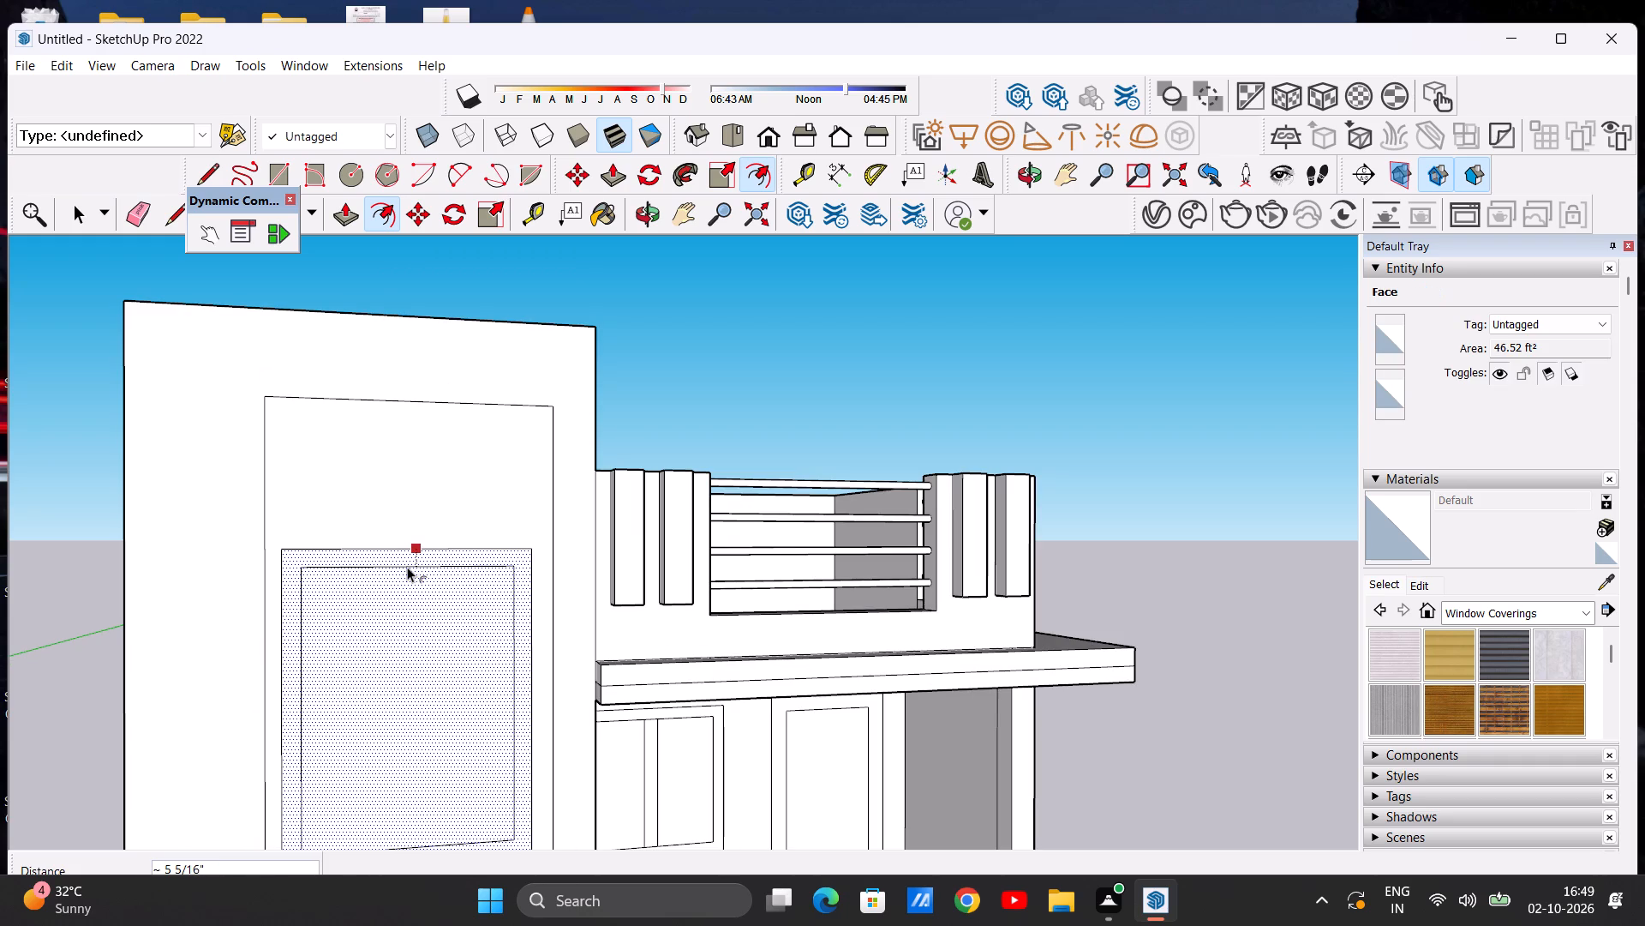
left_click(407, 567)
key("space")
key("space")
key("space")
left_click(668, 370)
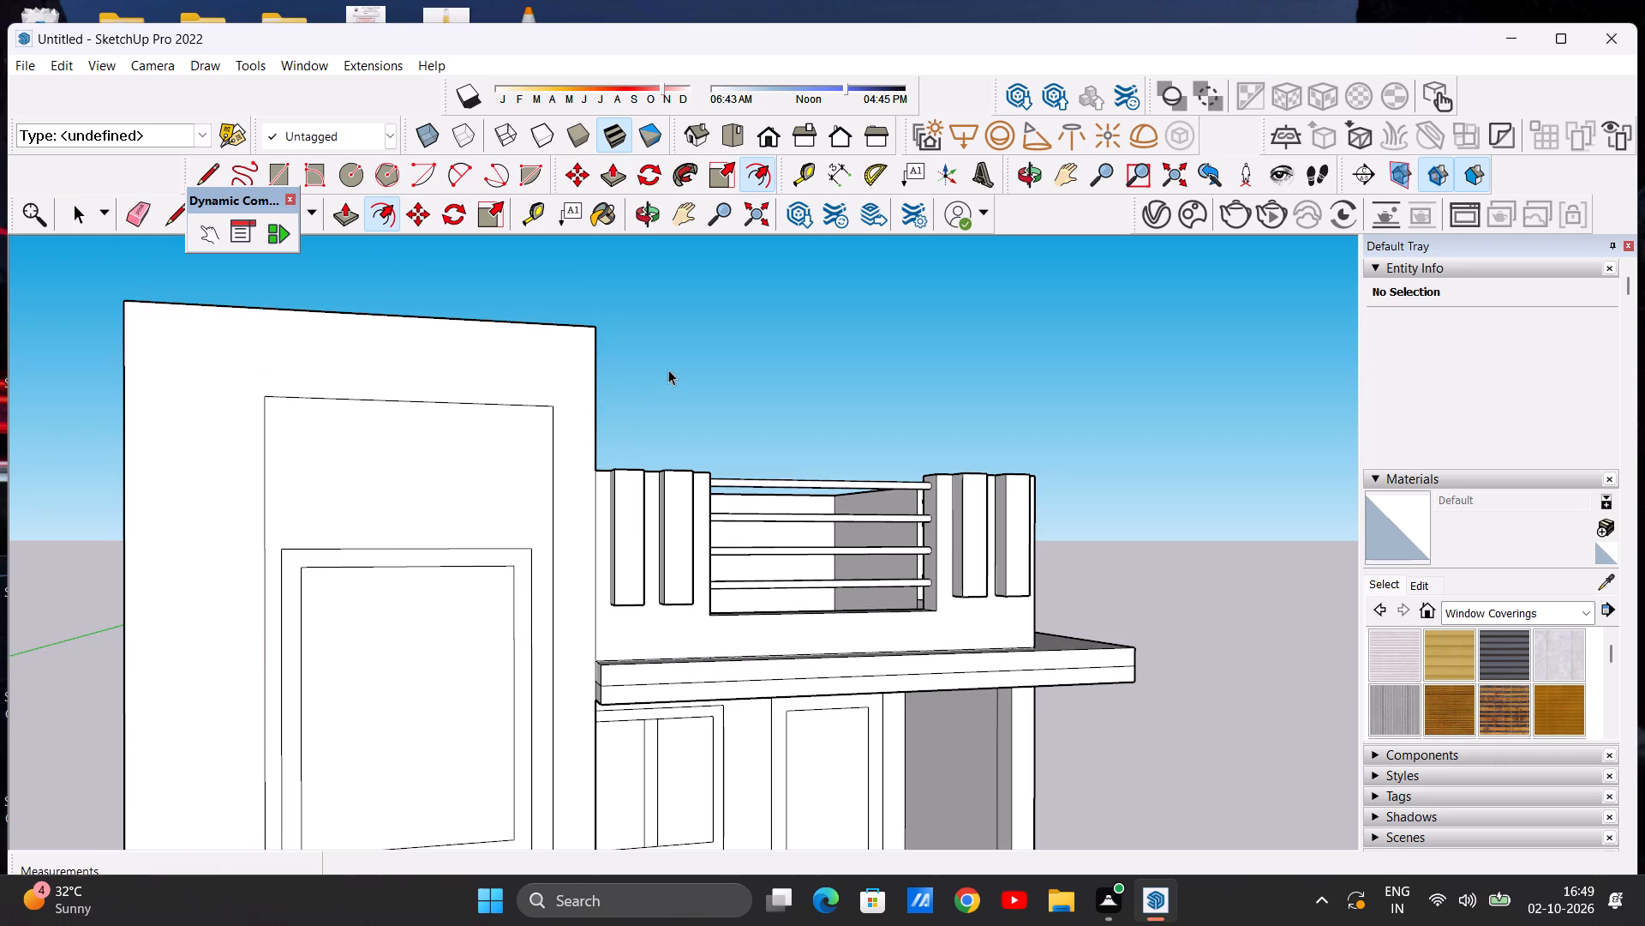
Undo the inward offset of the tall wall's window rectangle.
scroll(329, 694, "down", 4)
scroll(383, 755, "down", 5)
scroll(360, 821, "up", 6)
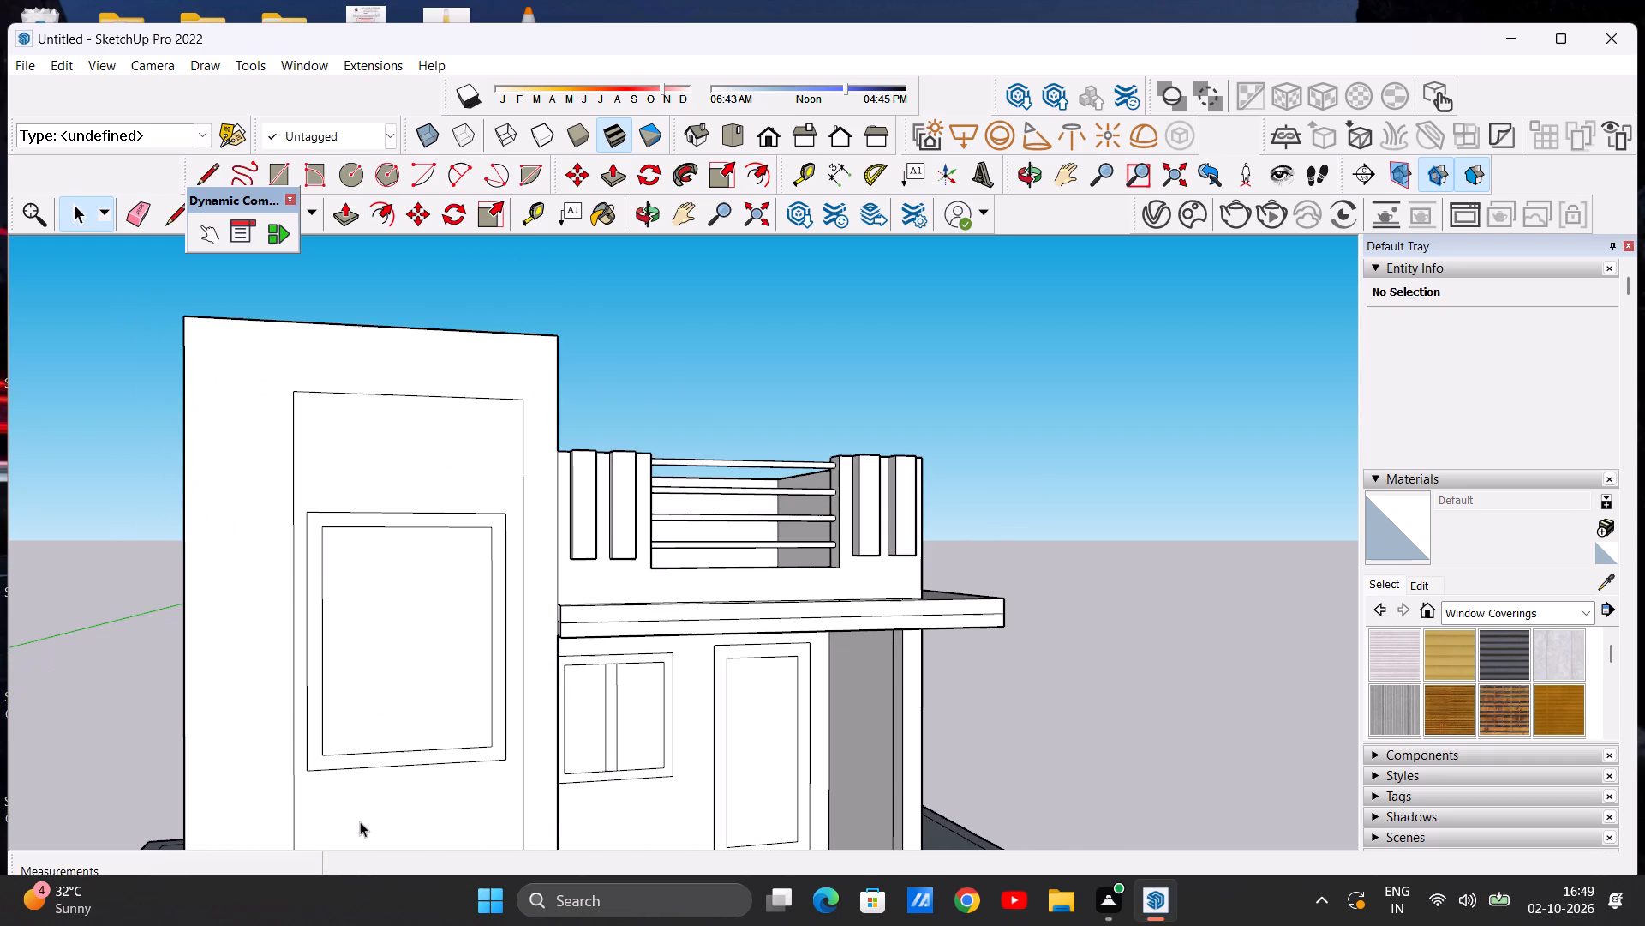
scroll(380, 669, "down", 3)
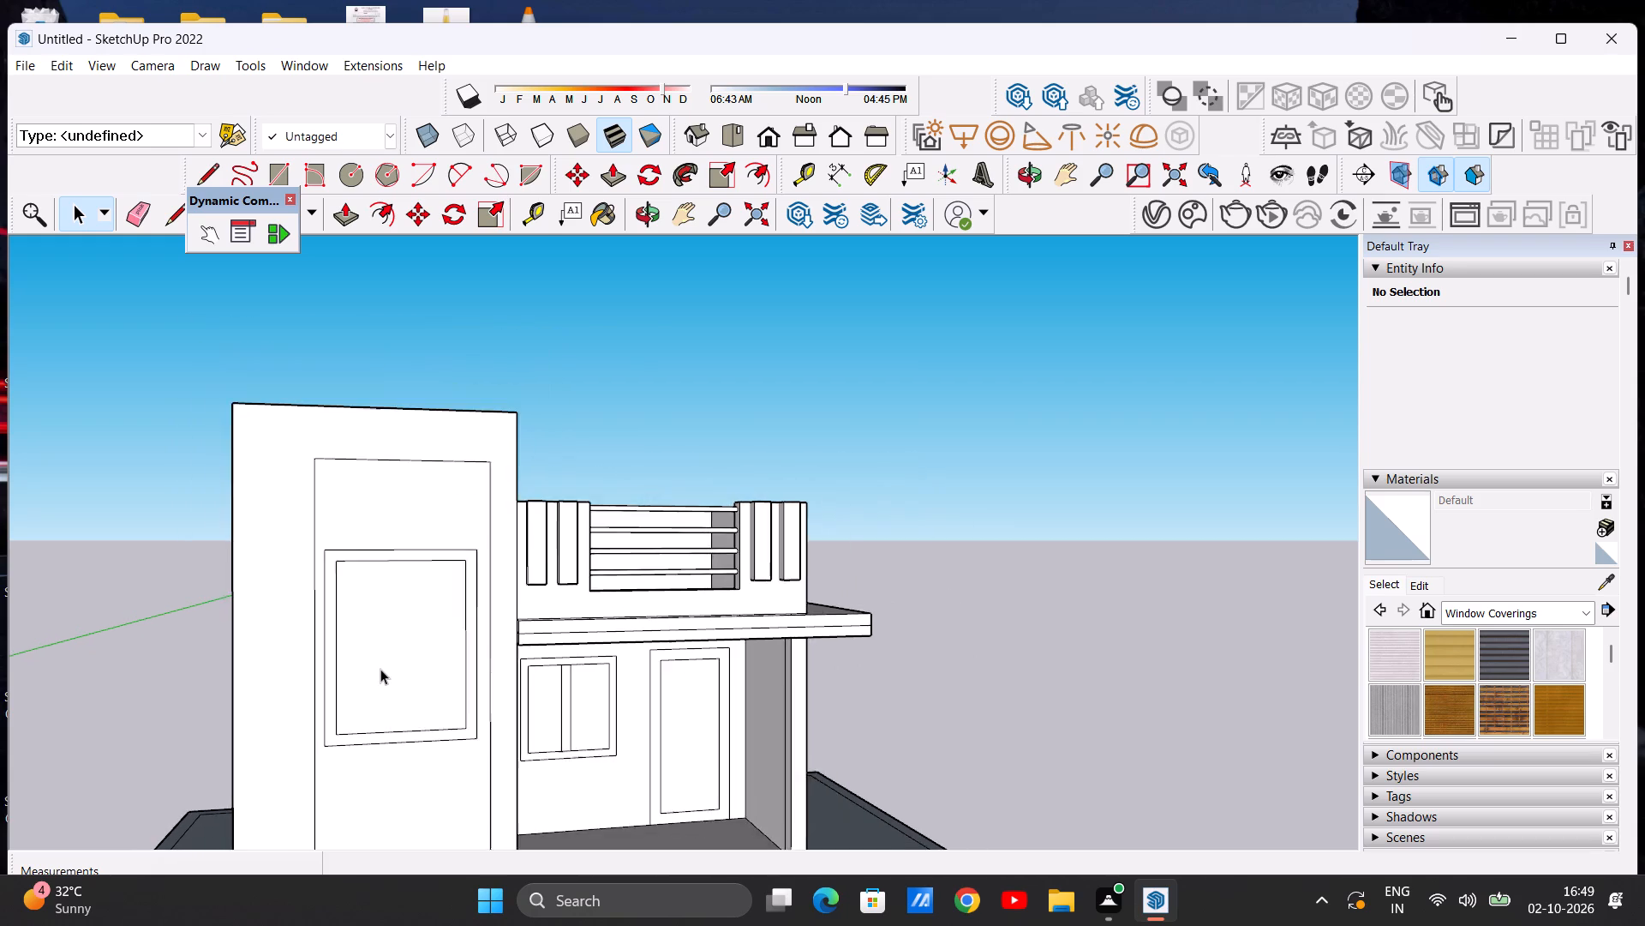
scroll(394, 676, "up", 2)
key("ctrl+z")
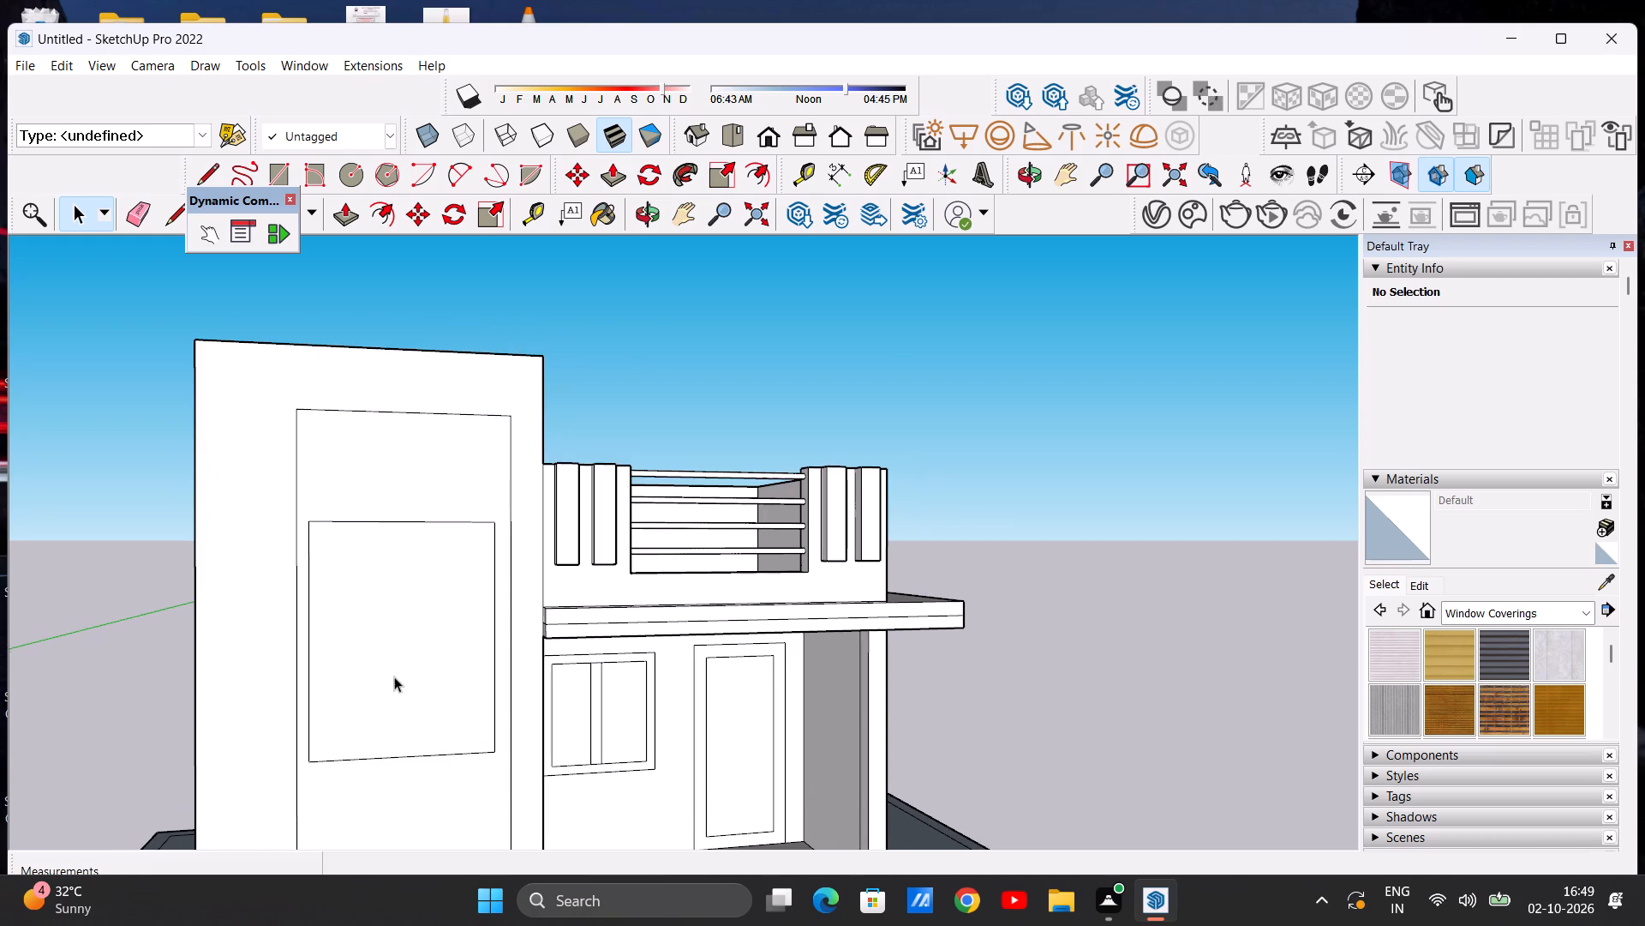
Draw two closely spaced horizontal lines, about 5' 11" long, across the upper part of the tall wall's window rectangle.
key("l")
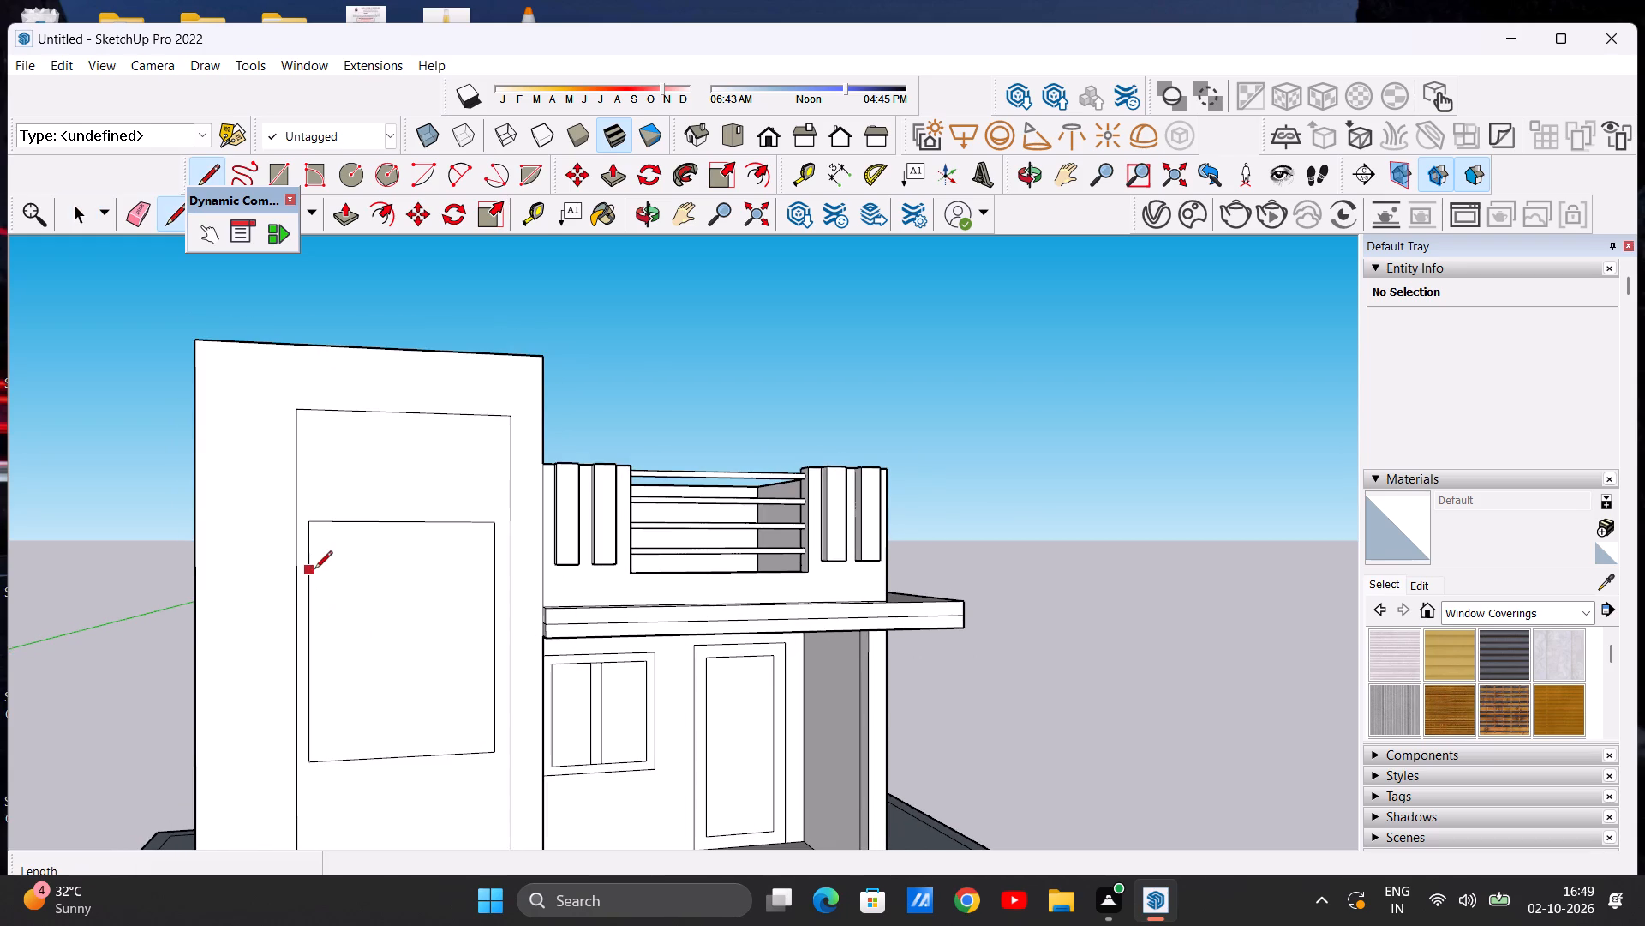
left_click(313, 575)
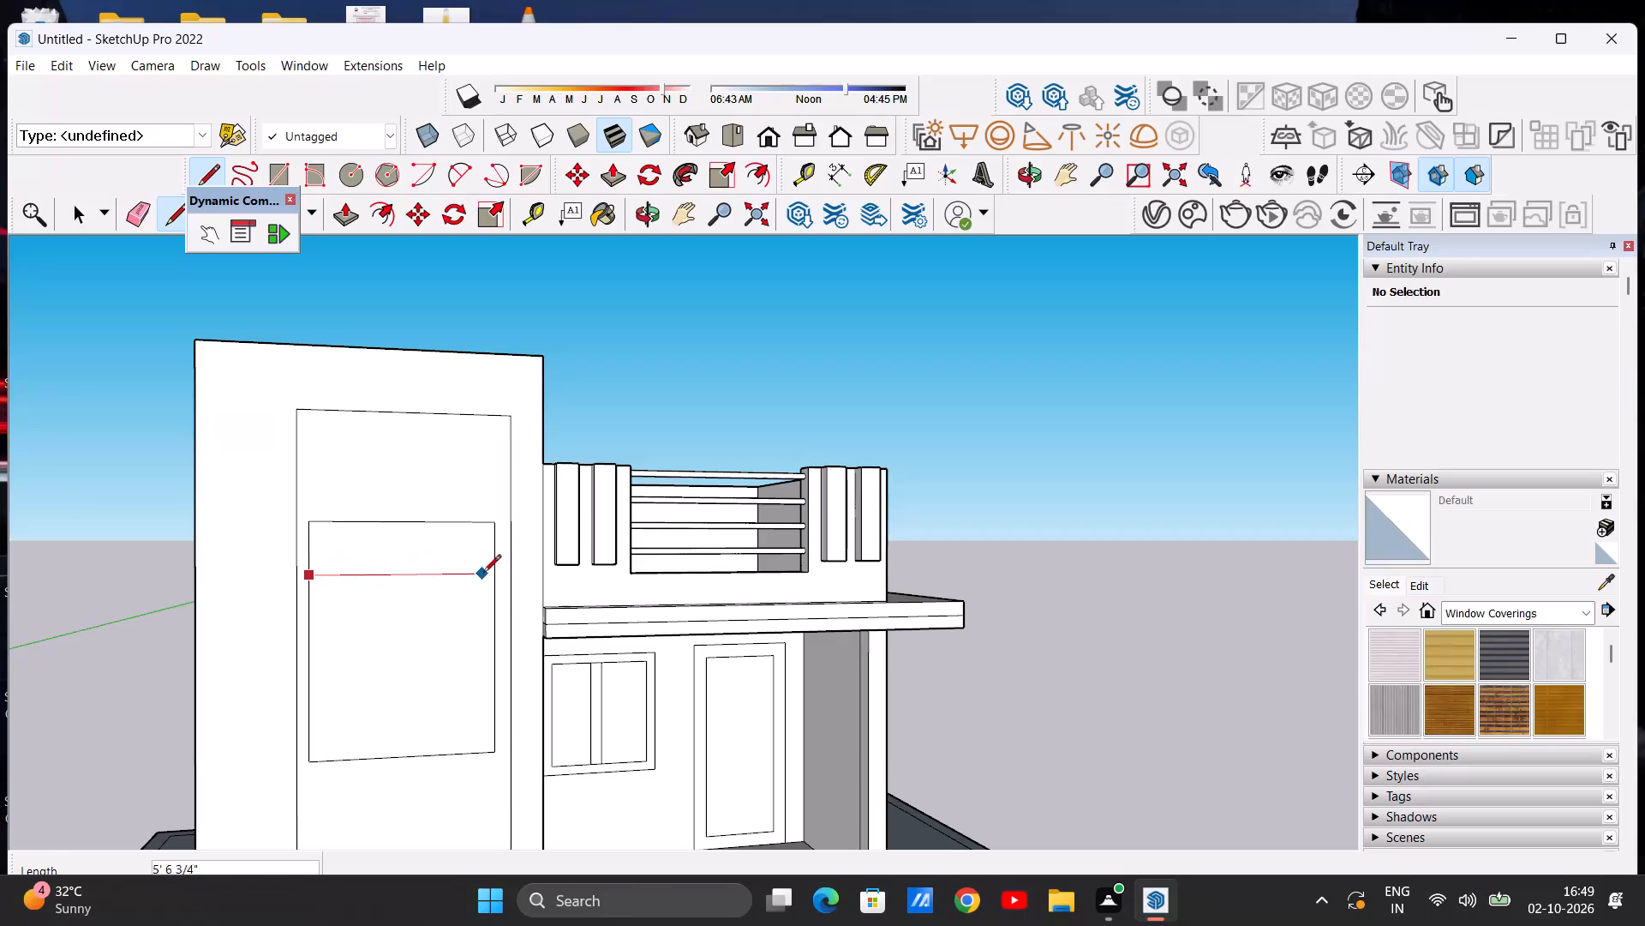
left_click(491, 579)
scroll(346, 628, "up", 5)
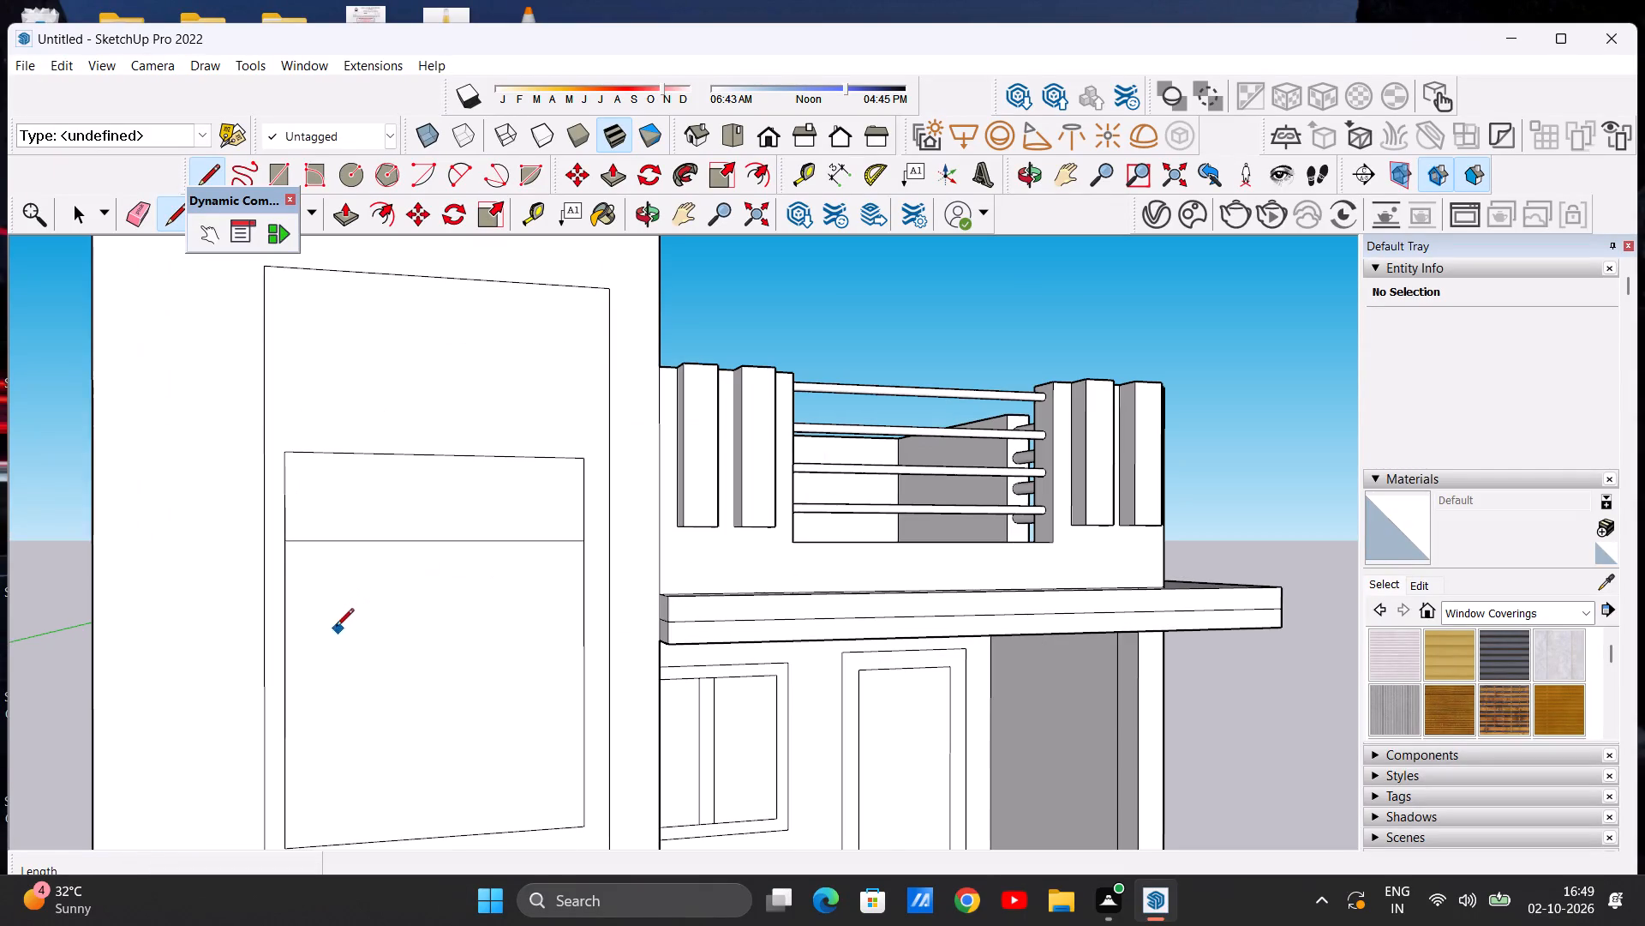
left_click(290, 554)
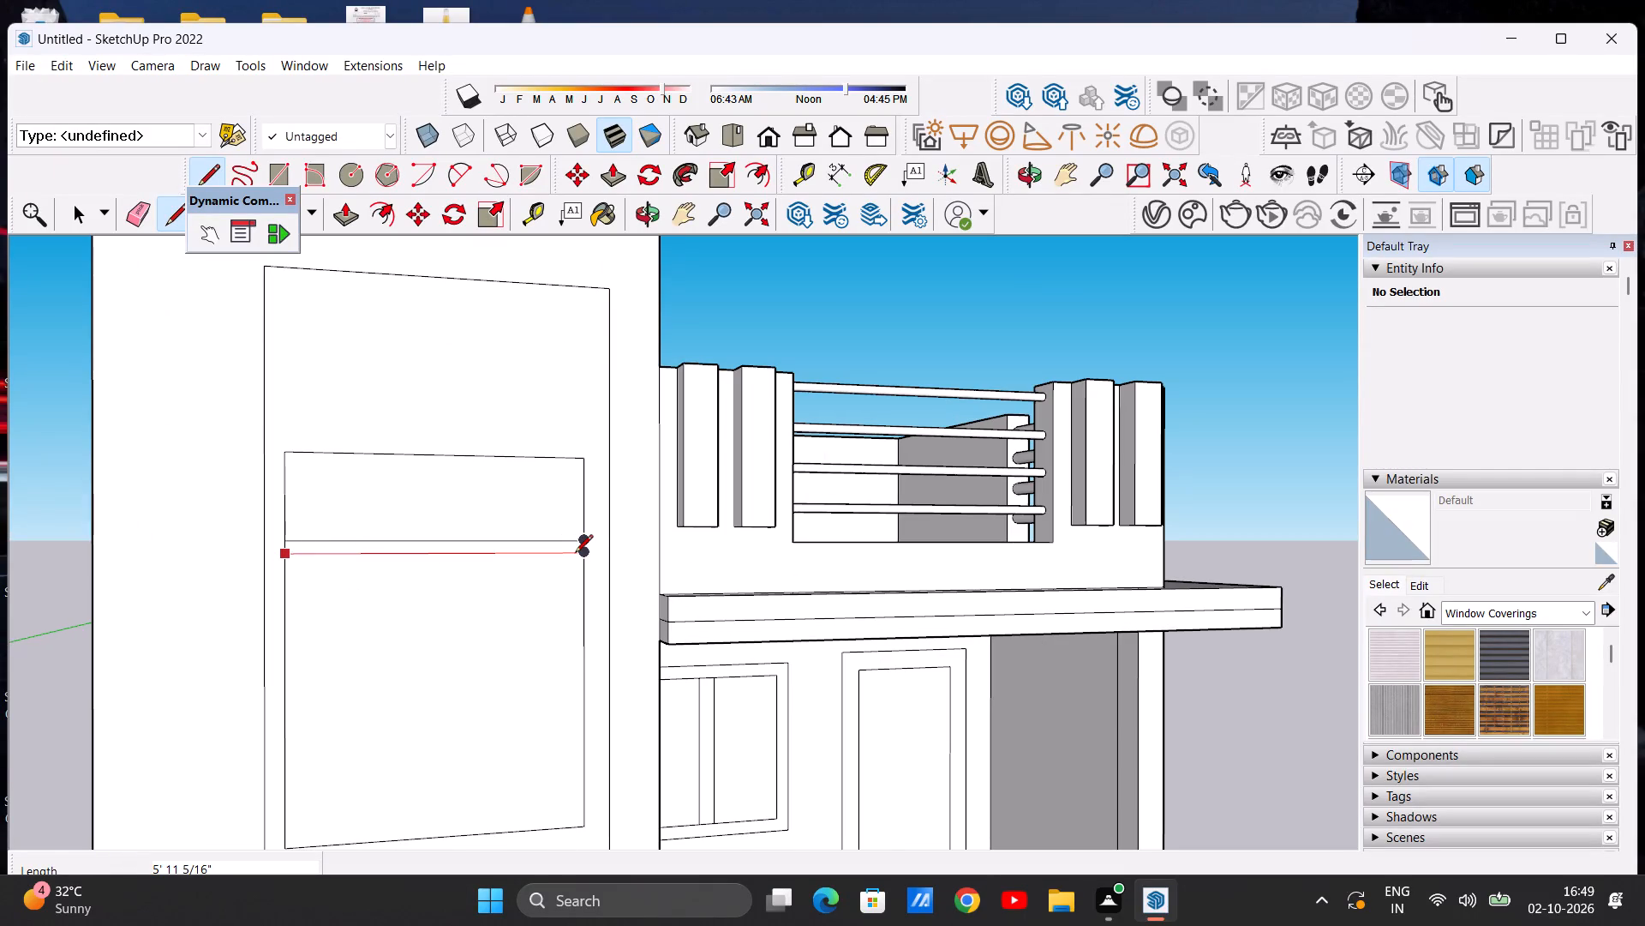
left_click(575, 554)
Draw a second pair of closely spaced full-width horizontal lines below the first pair in the window rectangle.
scroll(302, 672, "down", 11)
scroll(316, 675, "up", 10)
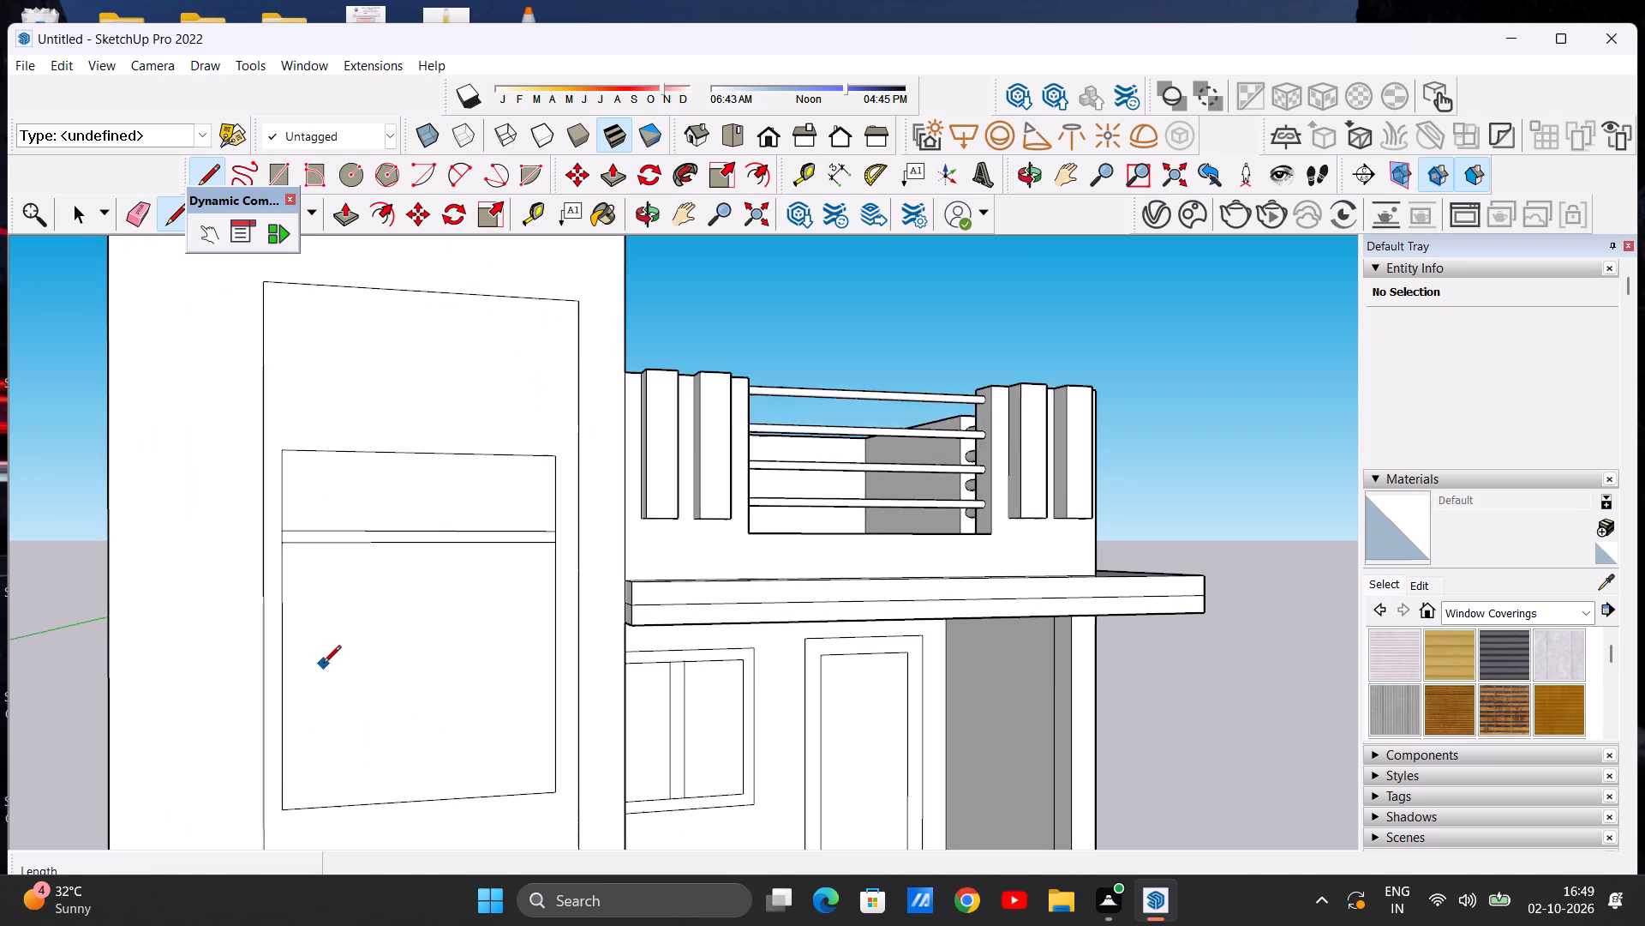
scroll(419, 629, "down", 6)
middle_click_drag(440, 633, 251, 634)
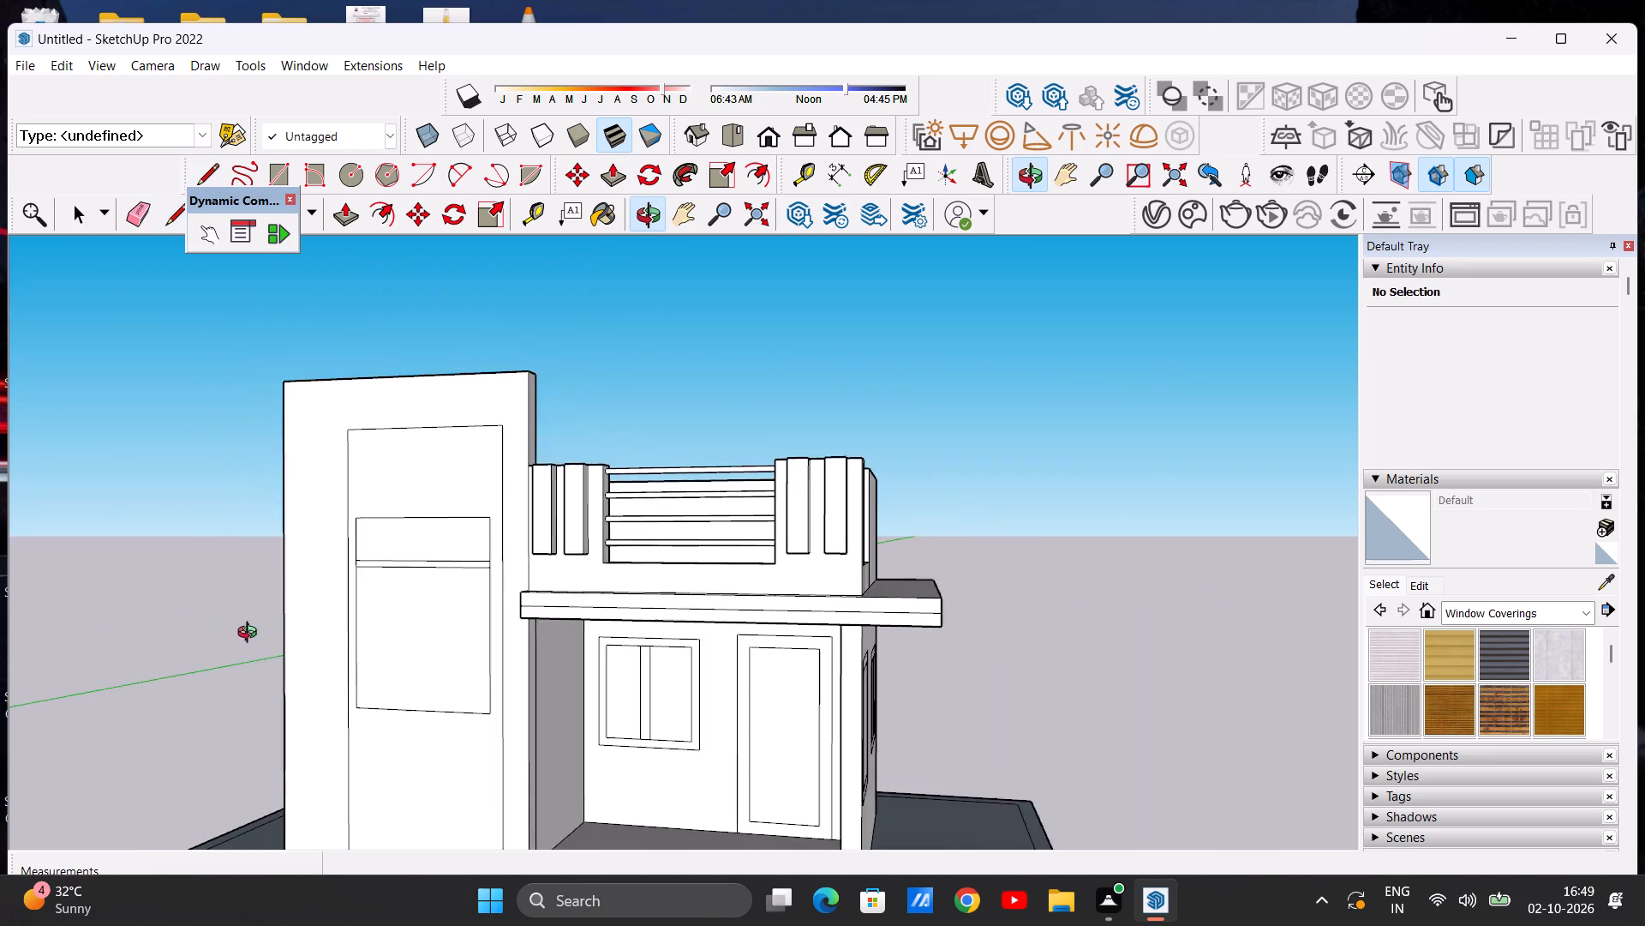
middle_click_drag(251, 634, 353, 629)
scroll(366, 614, "up", 8)
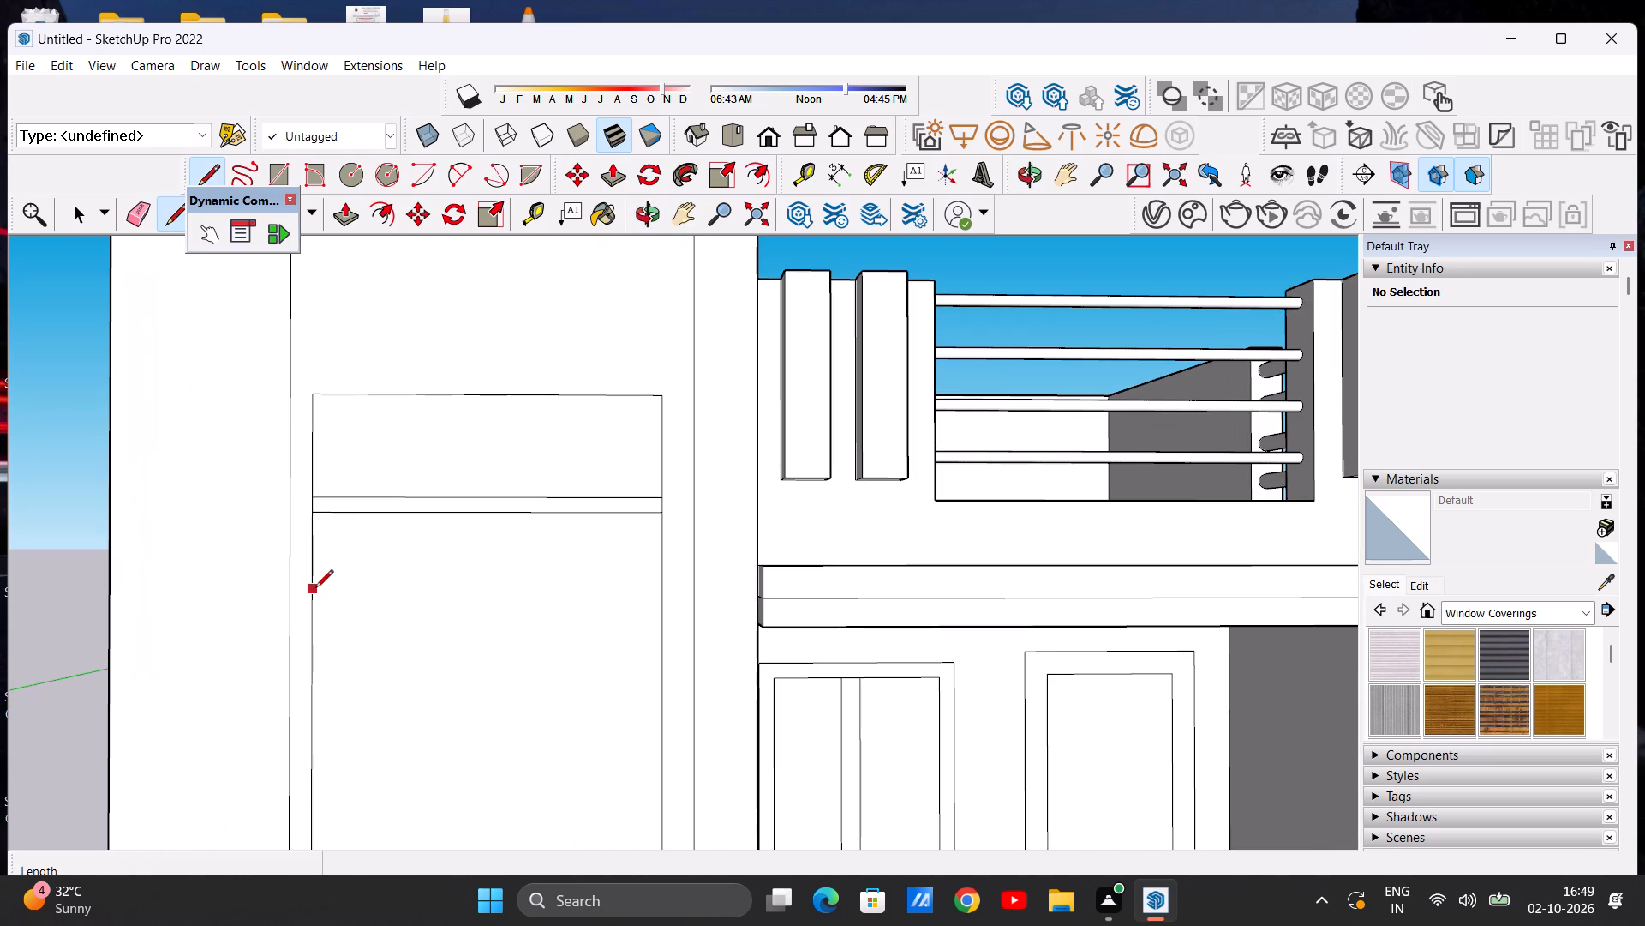
left_click(315, 589)
left_click(661, 593)
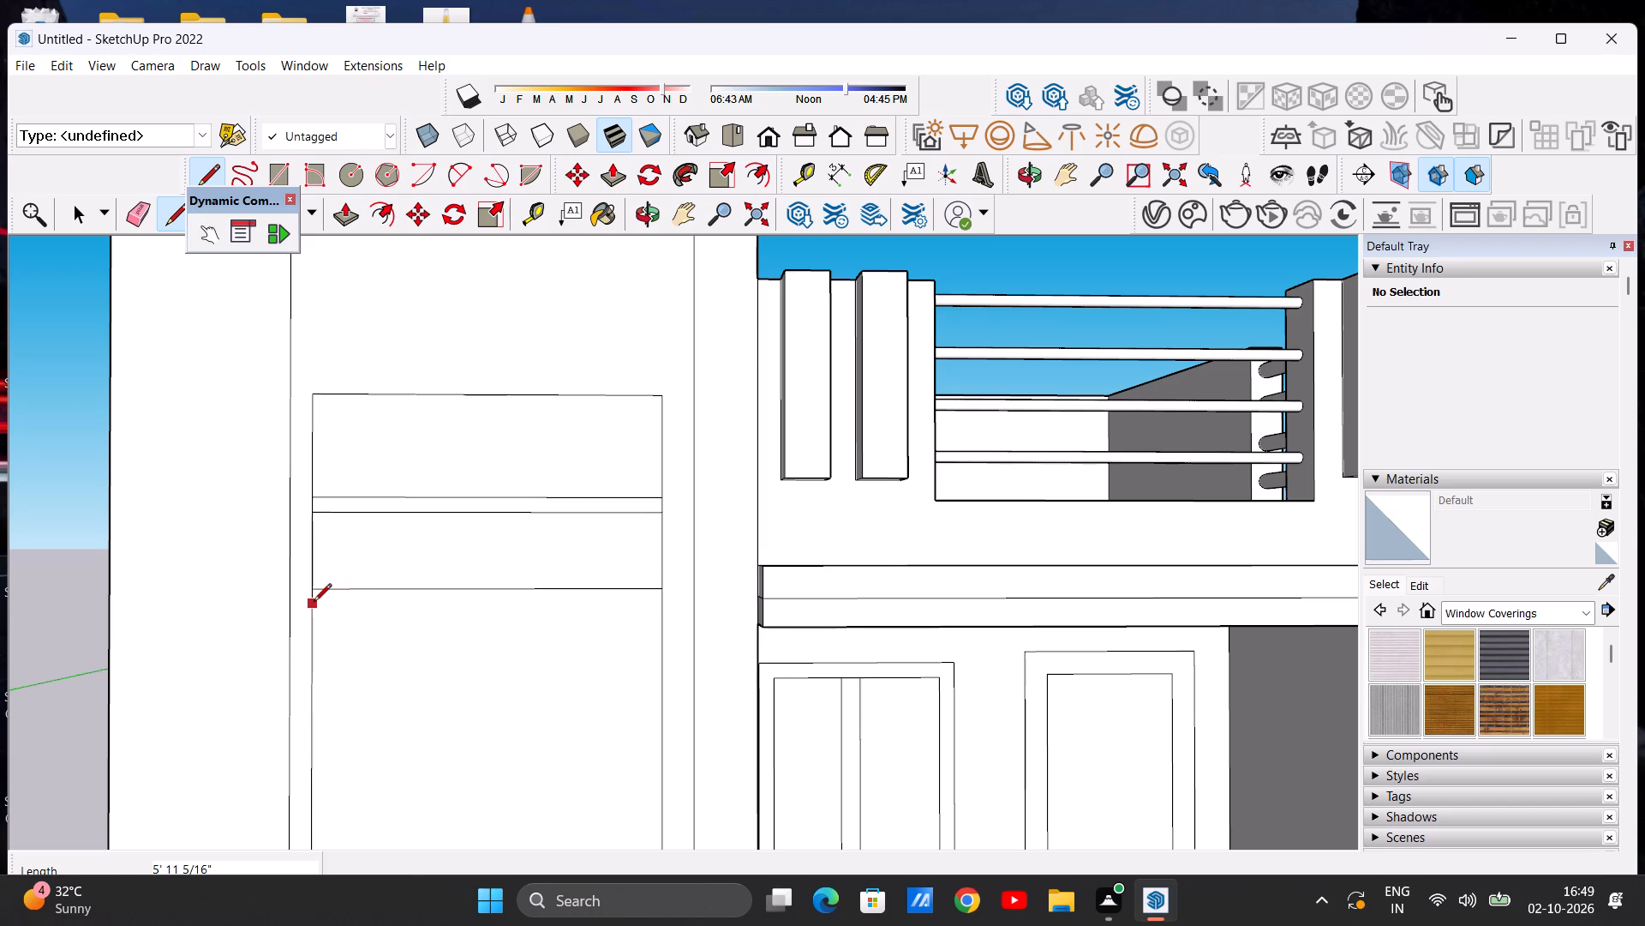
left_click(314, 603)
left_click(658, 610)
Draw a third pair of closely spaced full-width horizontal lines below the second pair in the window rectangle.
scroll(438, 631, "down", 8)
scroll(436, 698, "up", 5)
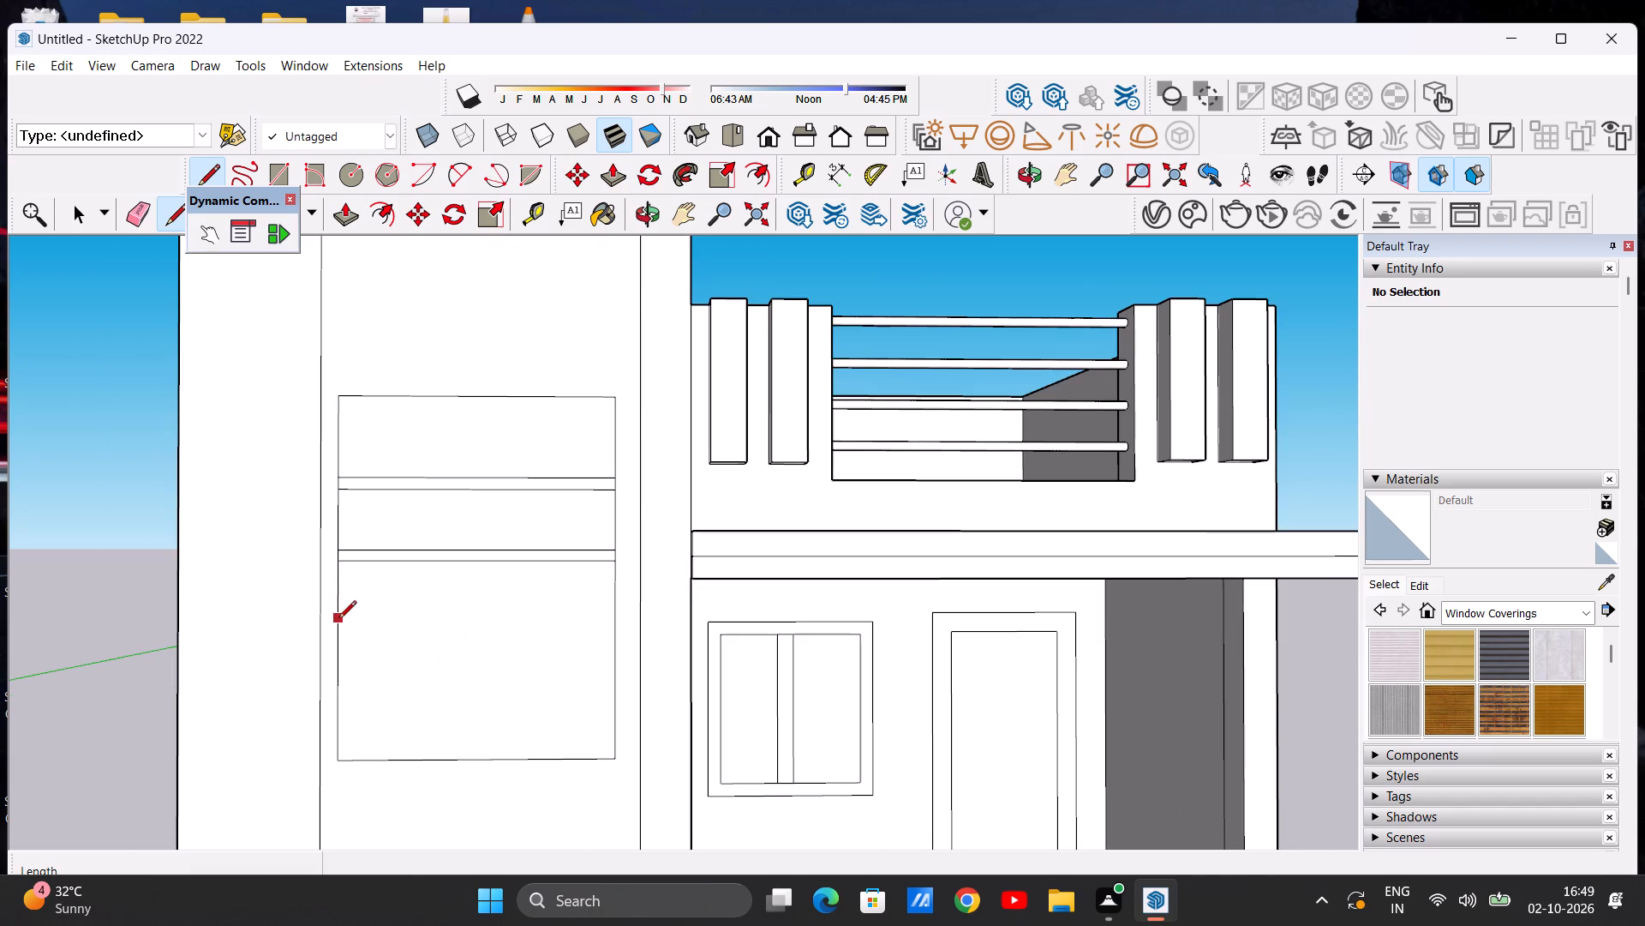
left_click(341, 622)
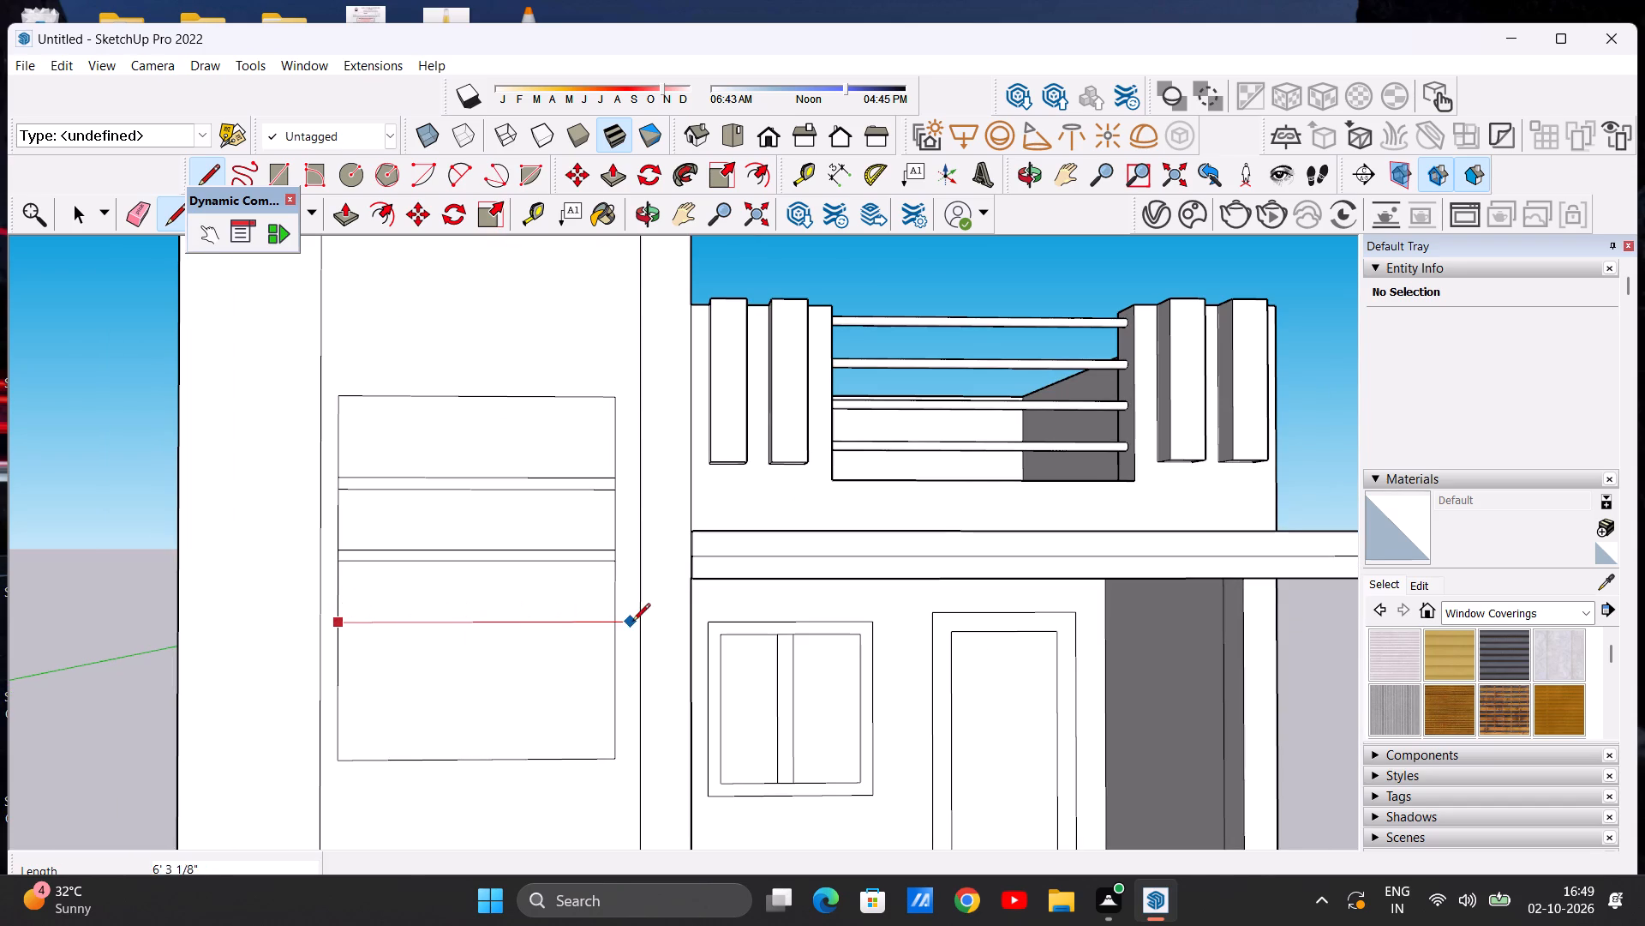
left_click(619, 625)
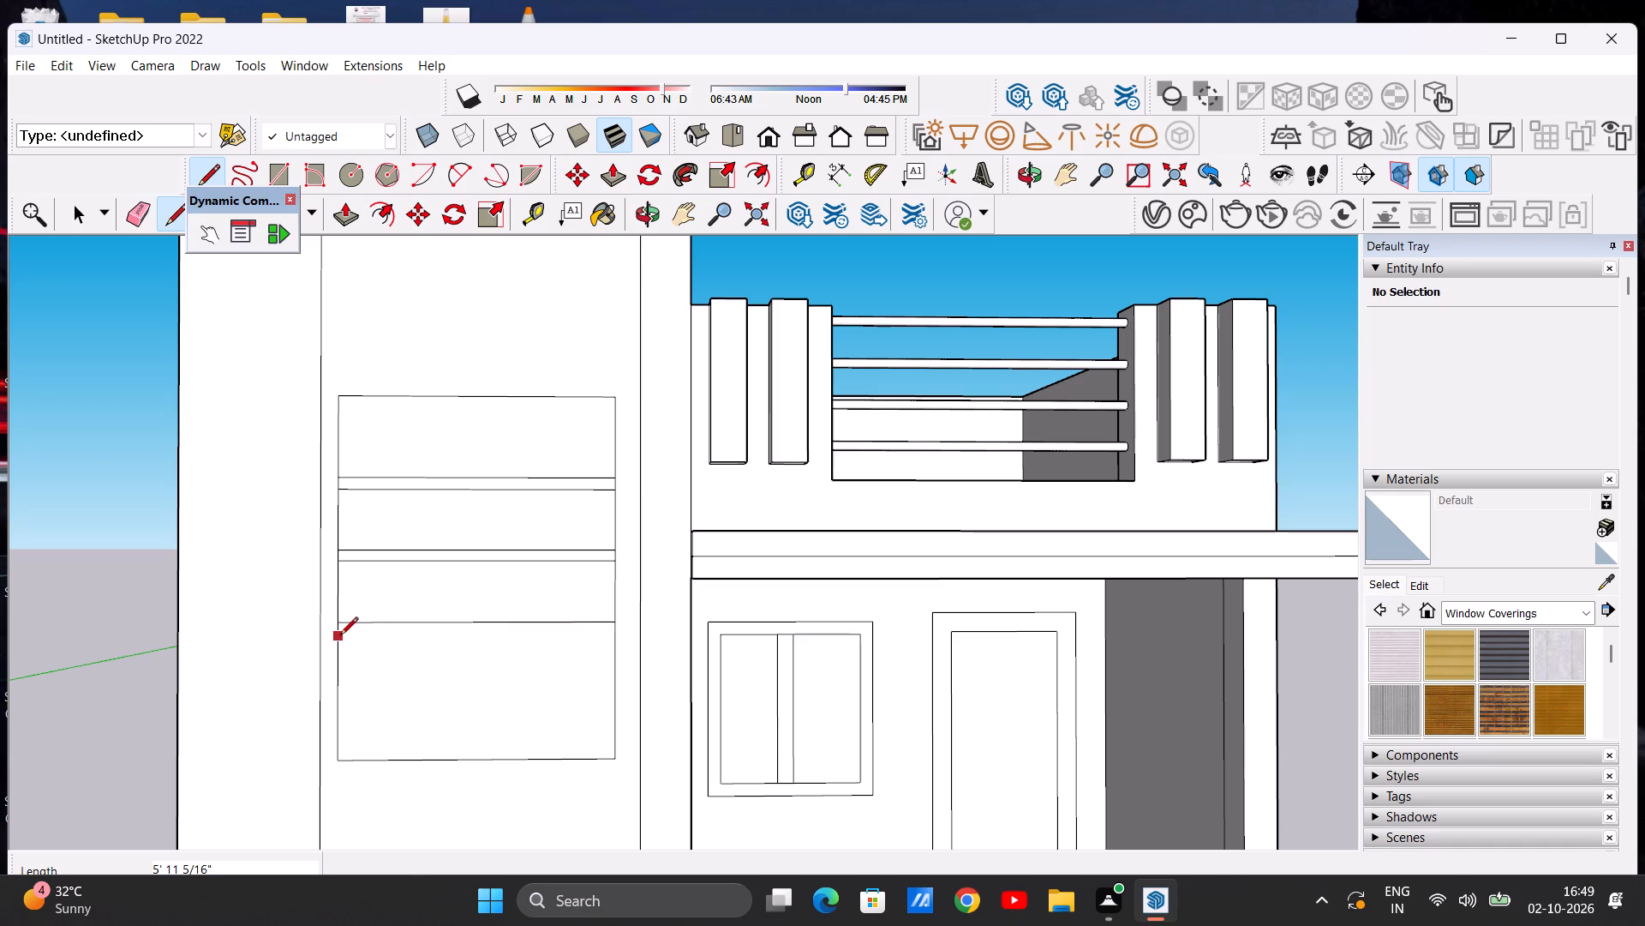
left_click(340, 636)
left_click(607, 636)
Draw a fourth pair of closely spaced full-width horizontal lines near the bottom of the window rectangle.
left_click(338, 697)
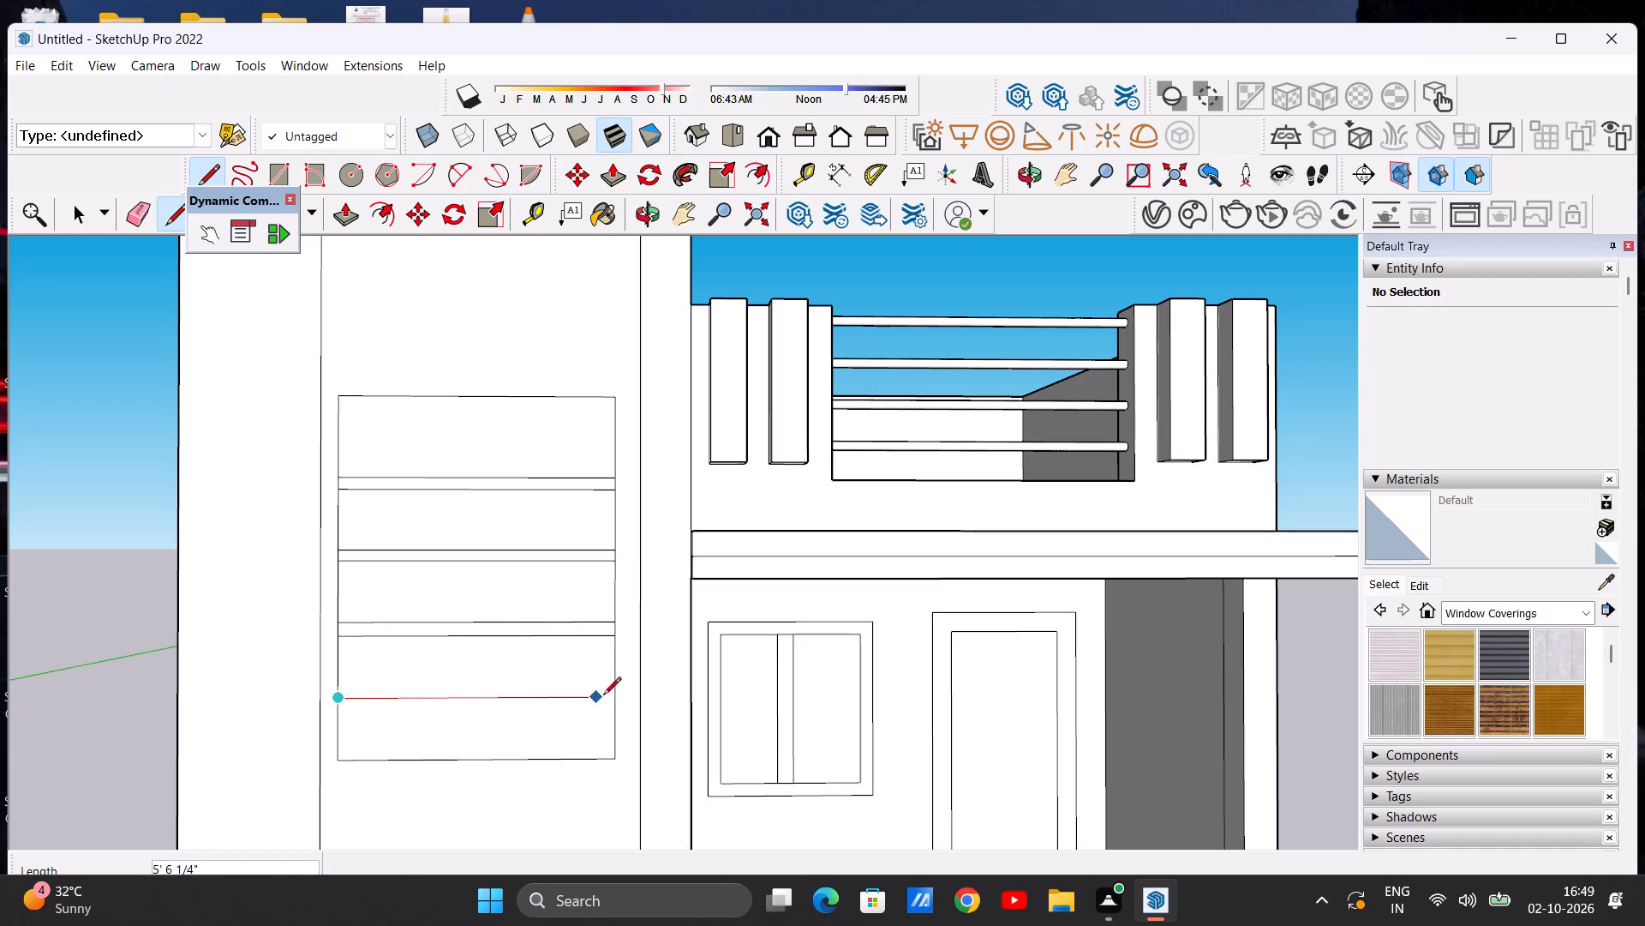
left_click(613, 696)
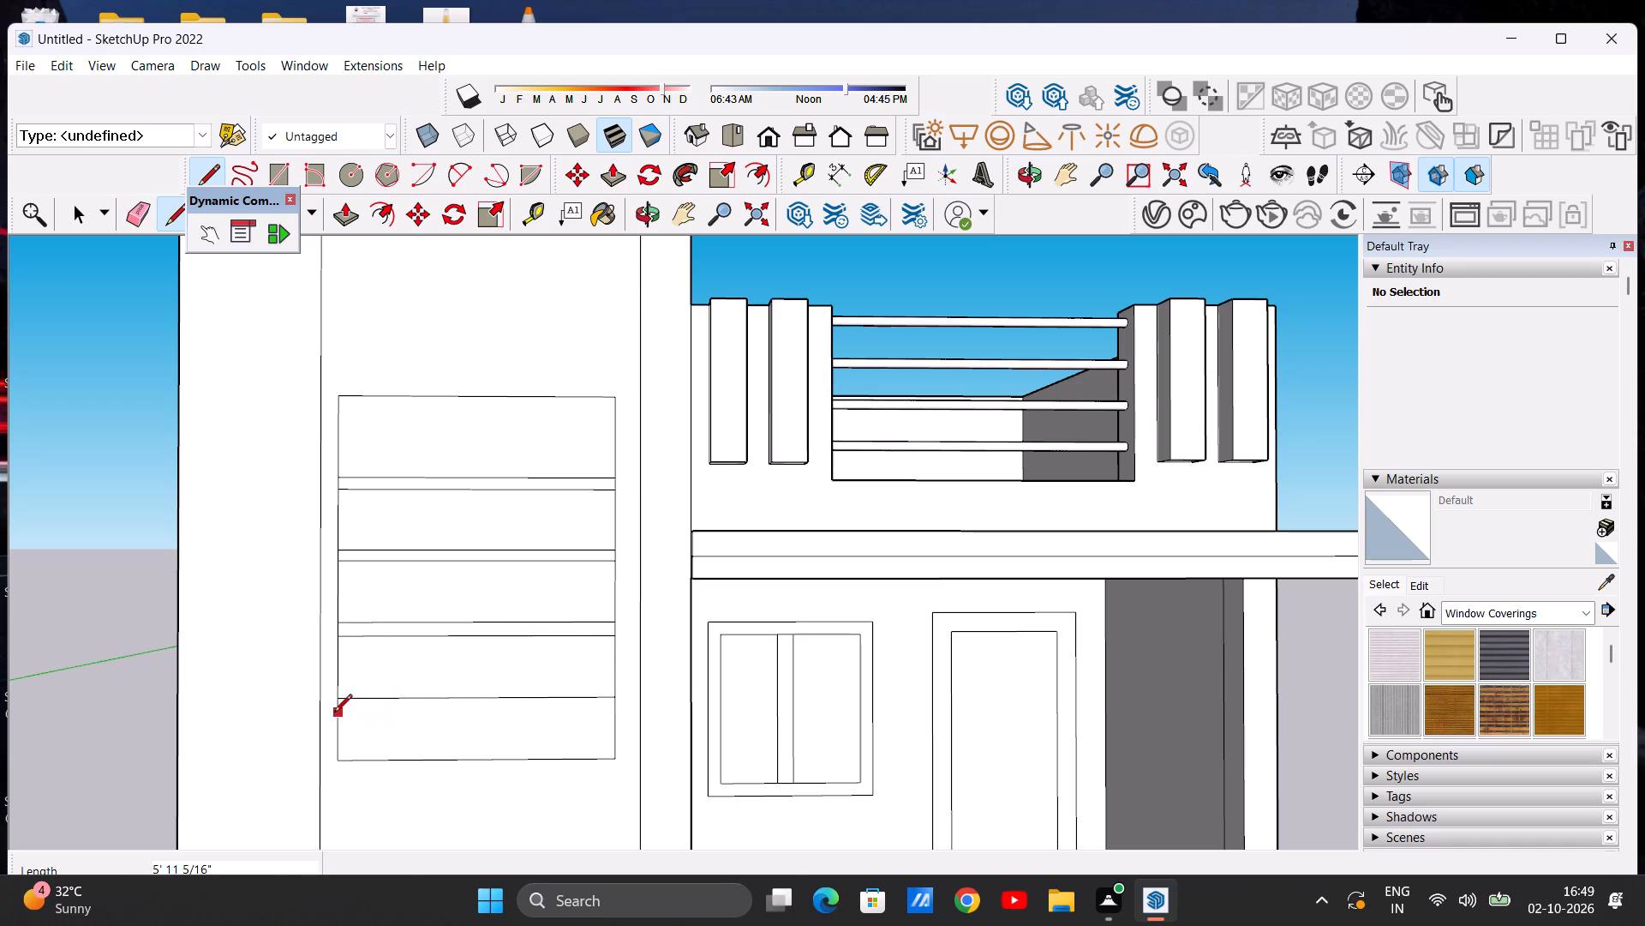
left_click(334, 713)
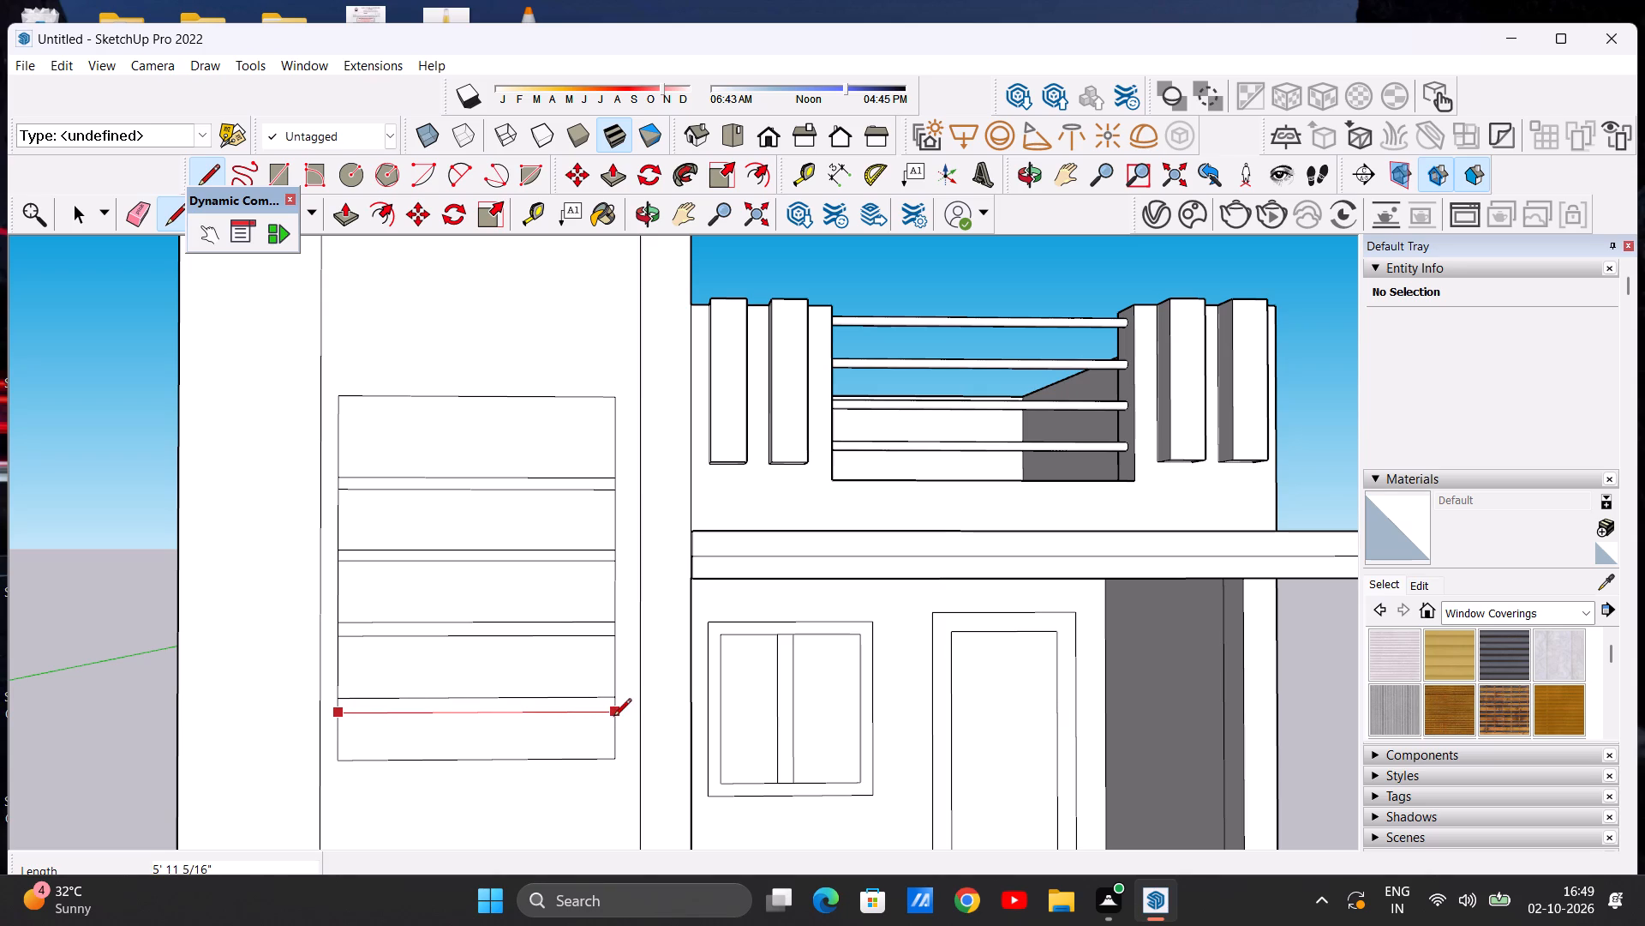
left_click(613, 718)
key("space")
Paint the five wide bands of the tall wall's window with Blinds Roman Hobbled Blue, leaving the narrow strips between them unpainted.
scroll(343, 732, "down", 6)
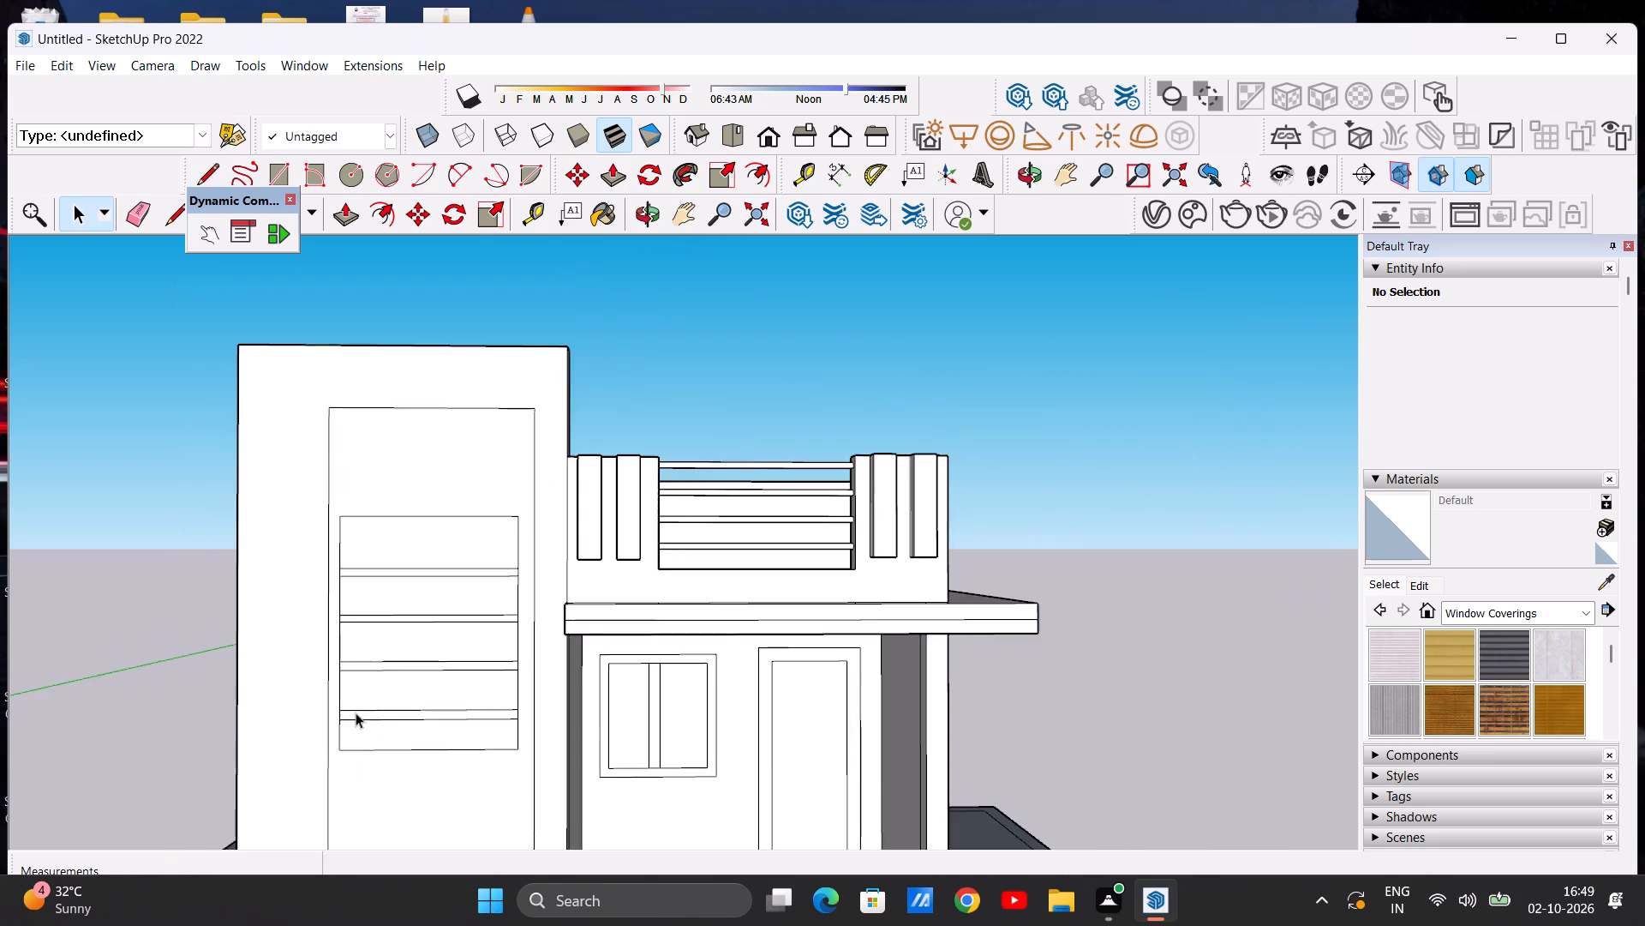
scroll(356, 713, "down", 11)
scroll(399, 755, "up", 3)
scroll(411, 754, "down", 1)
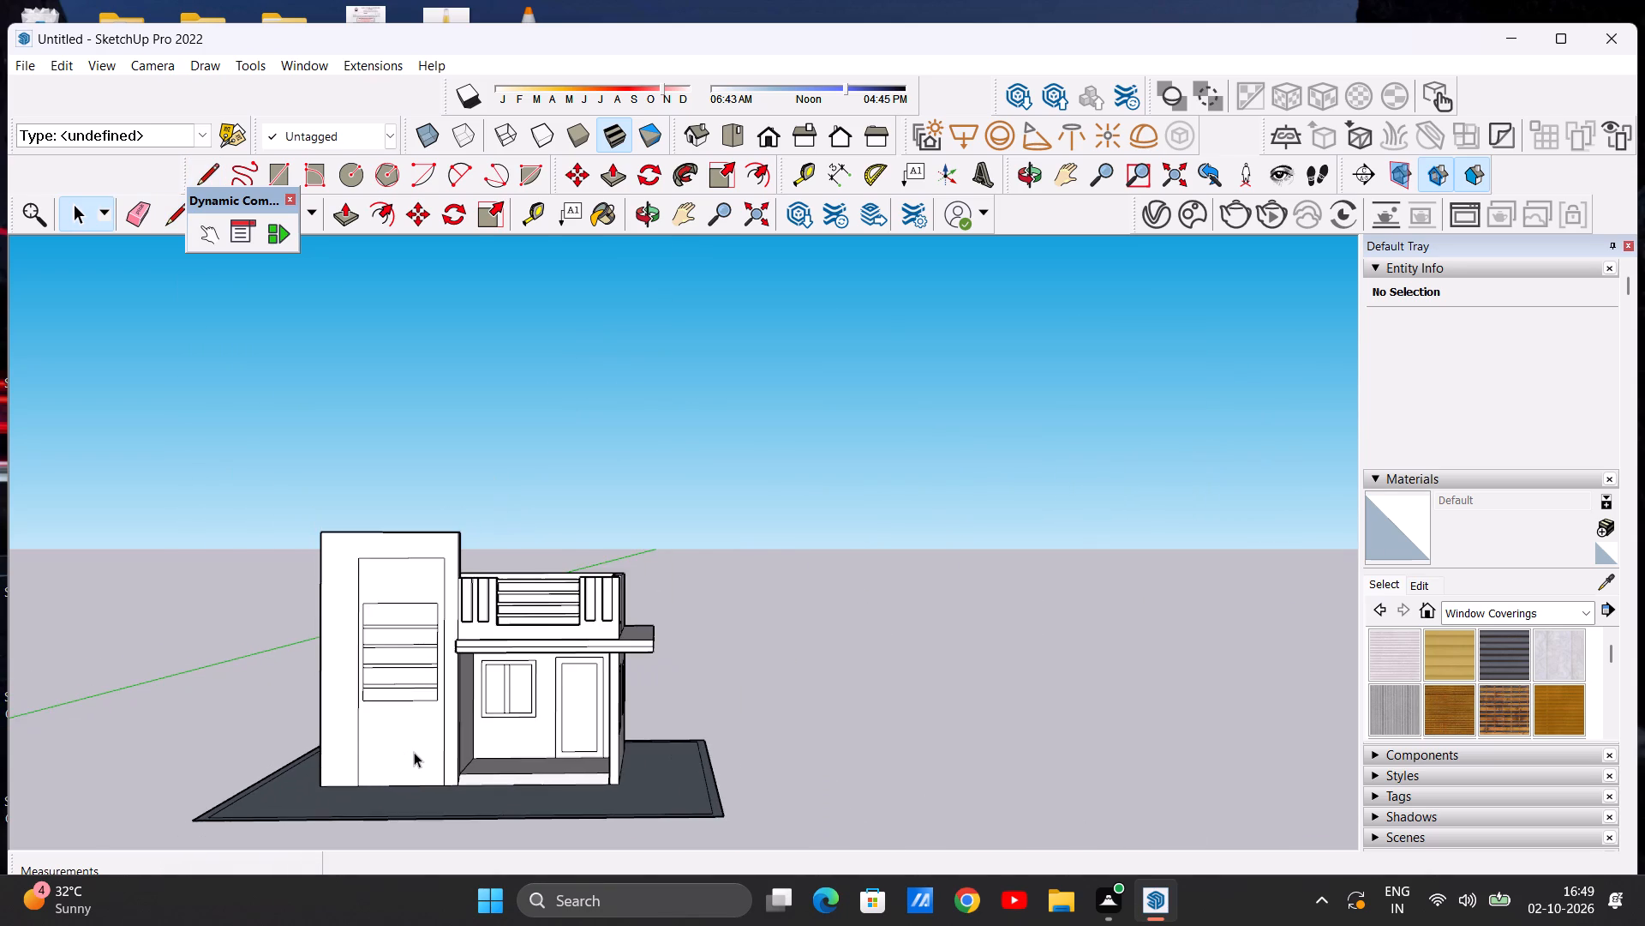
scroll(414, 752, "down", 2)
scroll(408, 720, "up", 6)
scroll(408, 610, "down", 3)
scroll(384, 617, "up", 3)
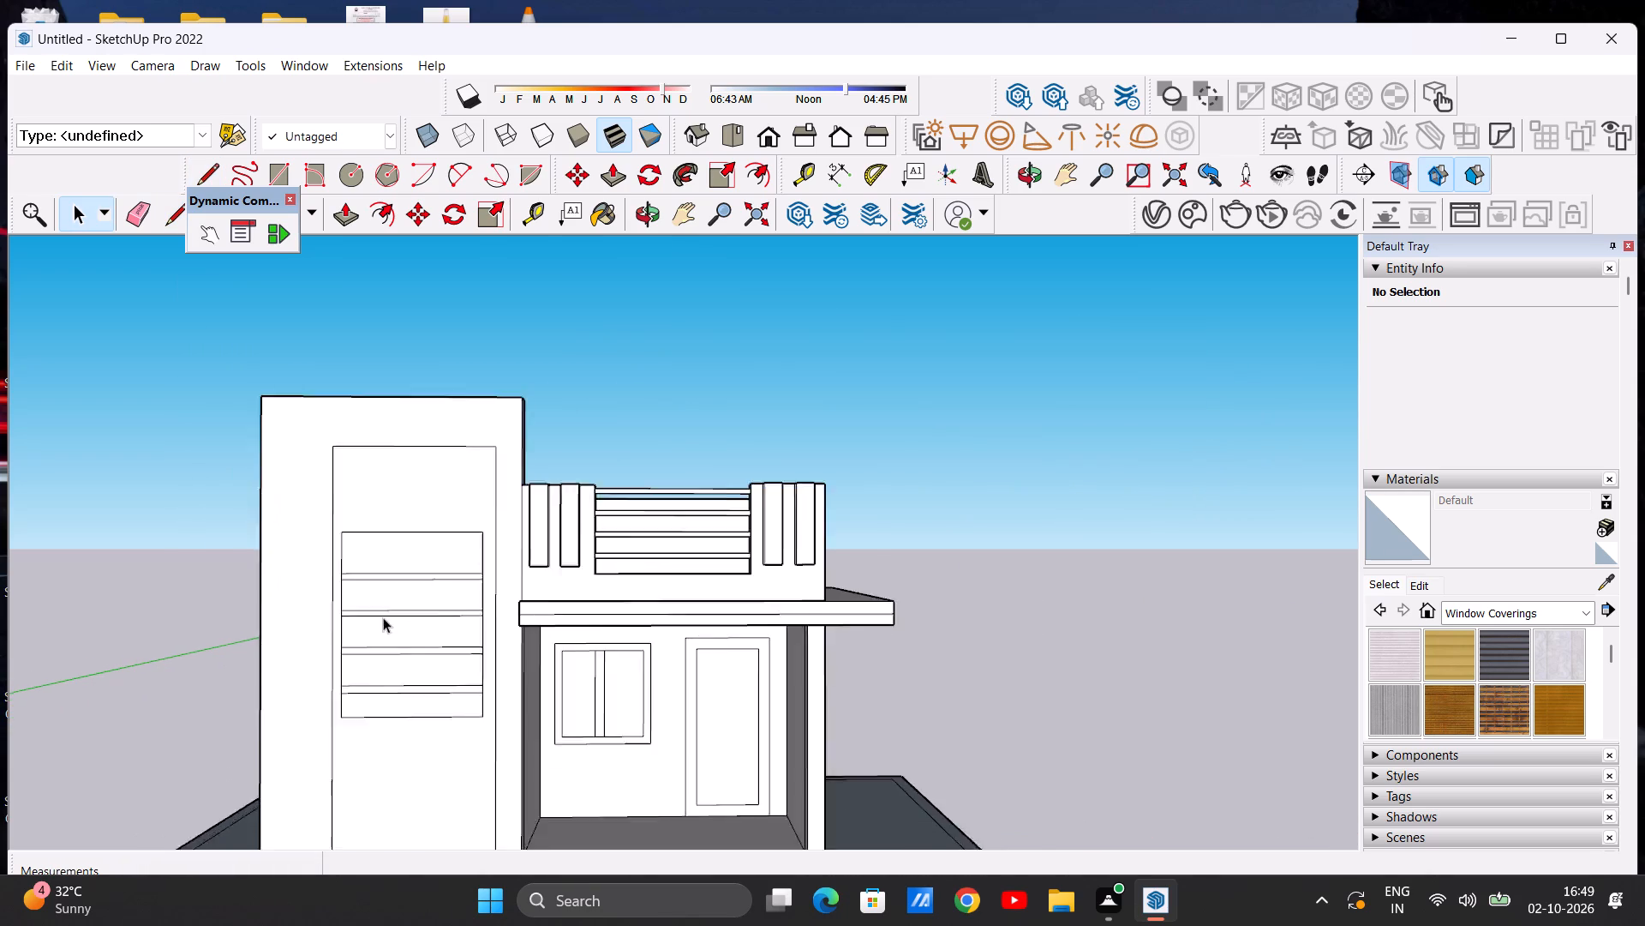
scroll(383, 617, "up", 4)
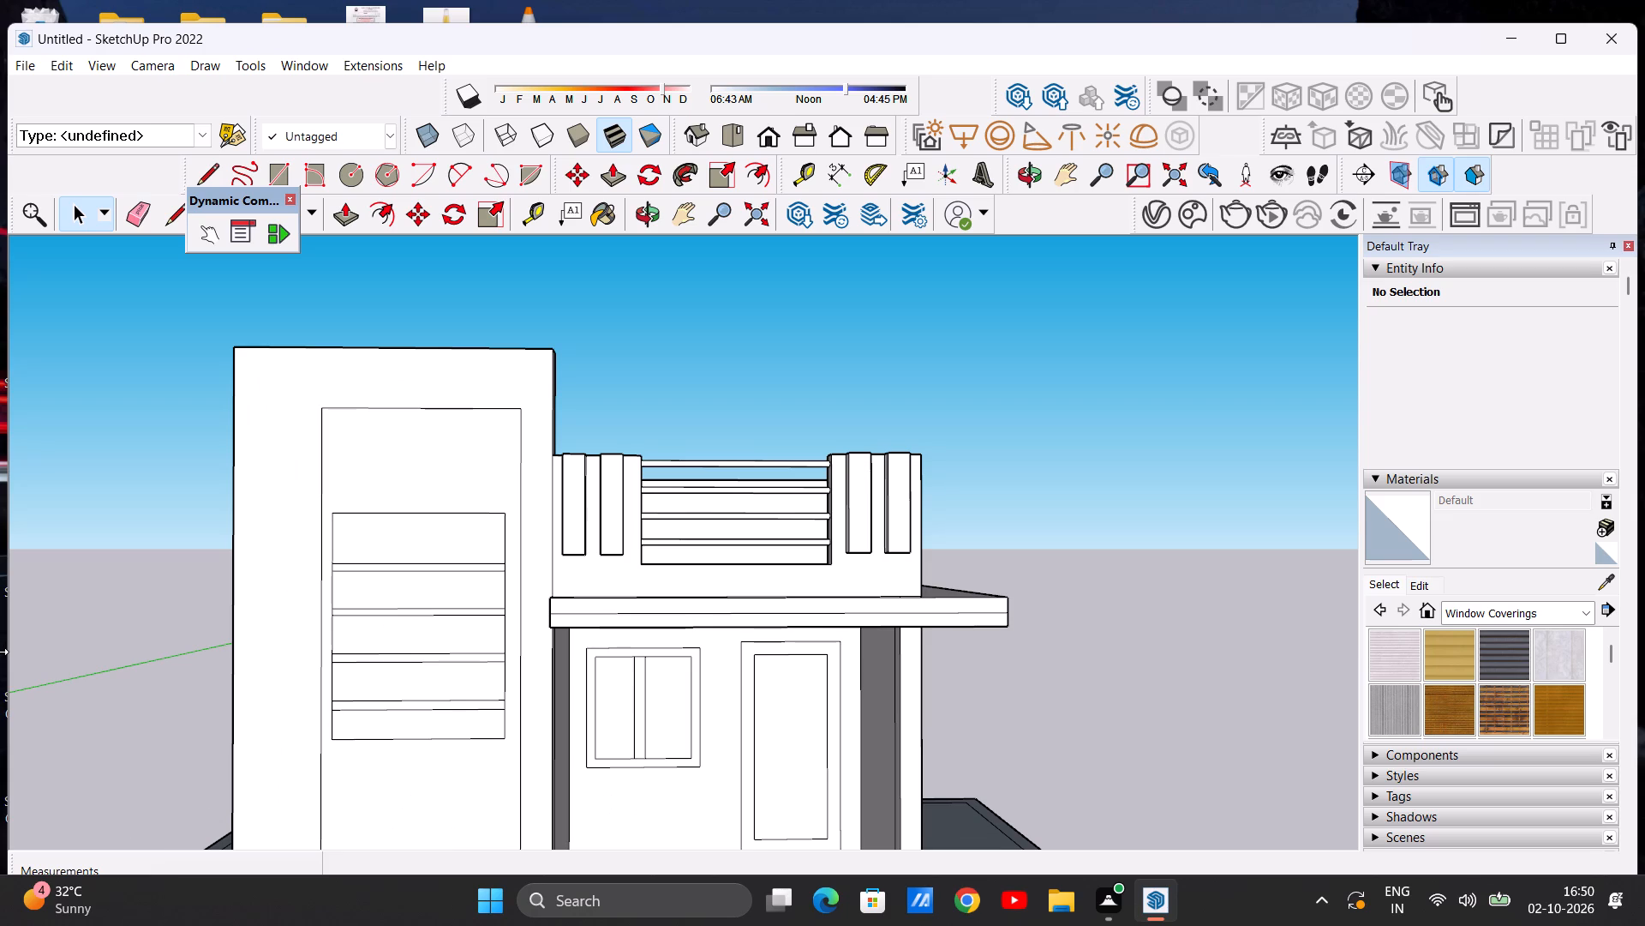
left_click(1499, 647)
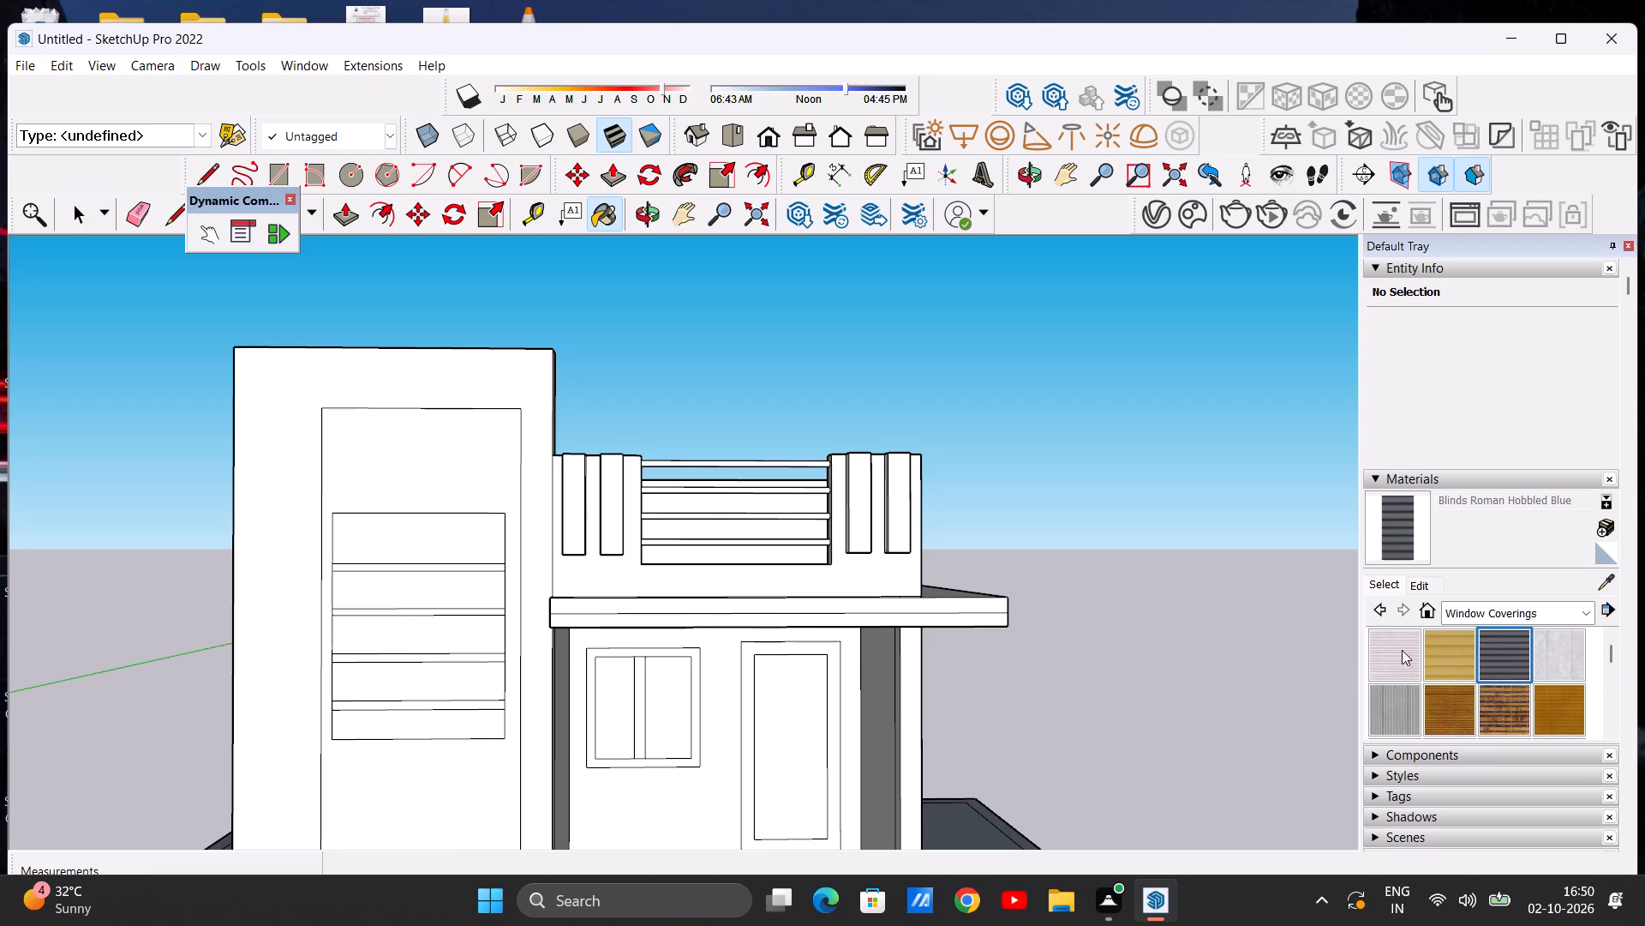
left_click(409, 538)
left_click(431, 590)
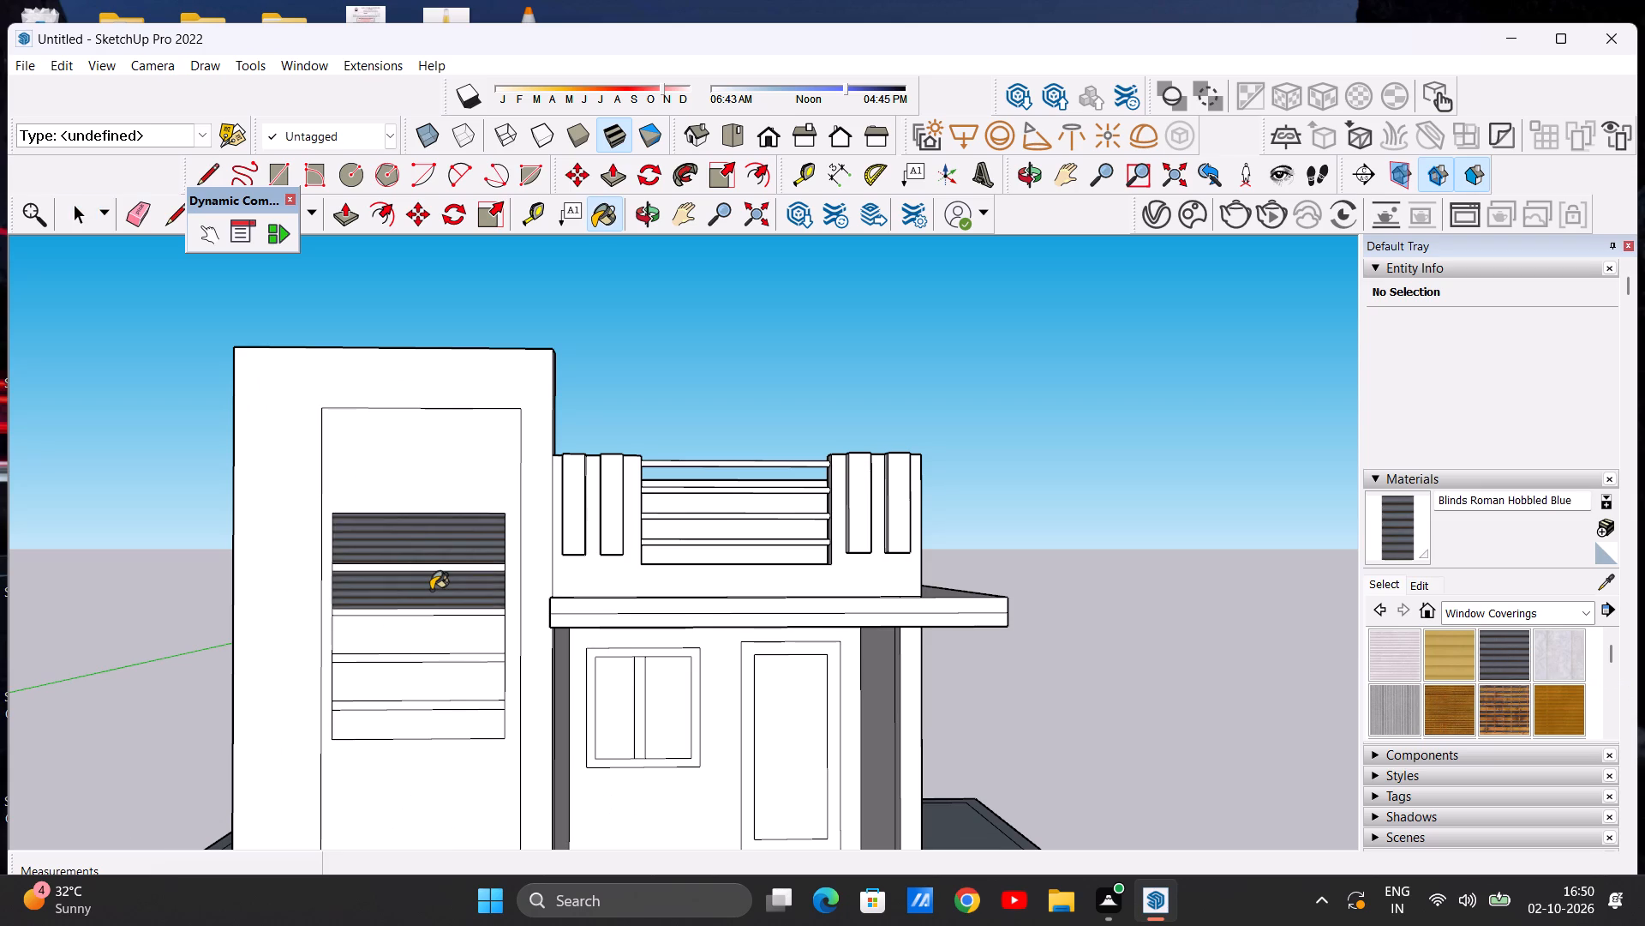
left_click(437, 637)
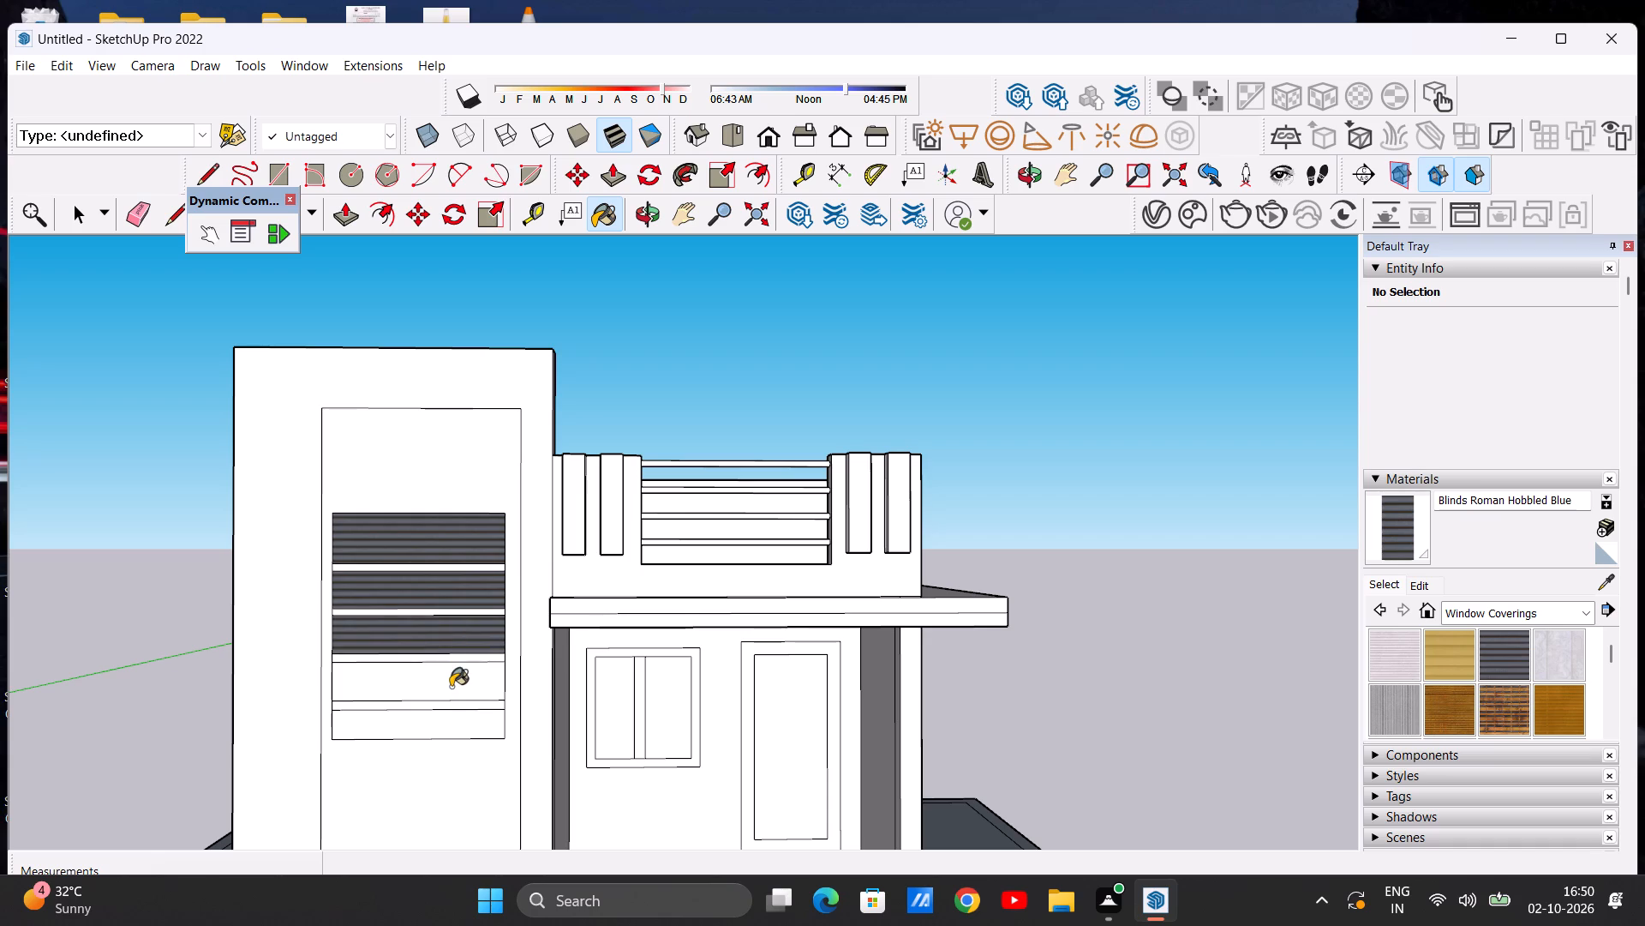
left_click(451, 684)
left_click(453, 724)
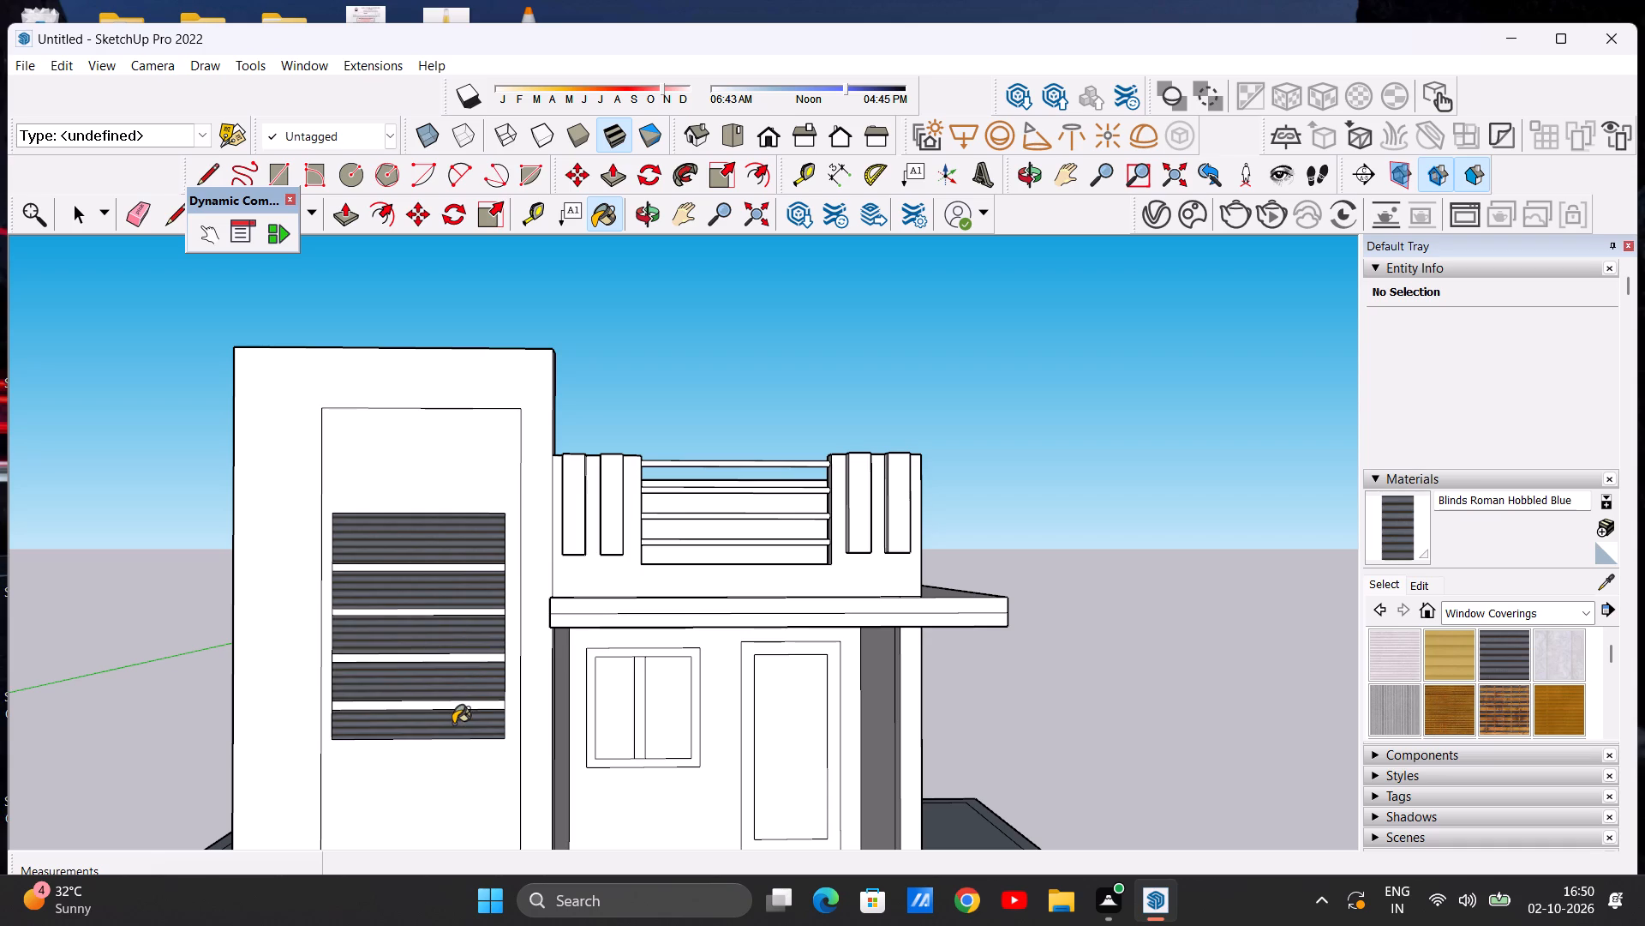
key("space")
scroll(301, 604, "up", 6)
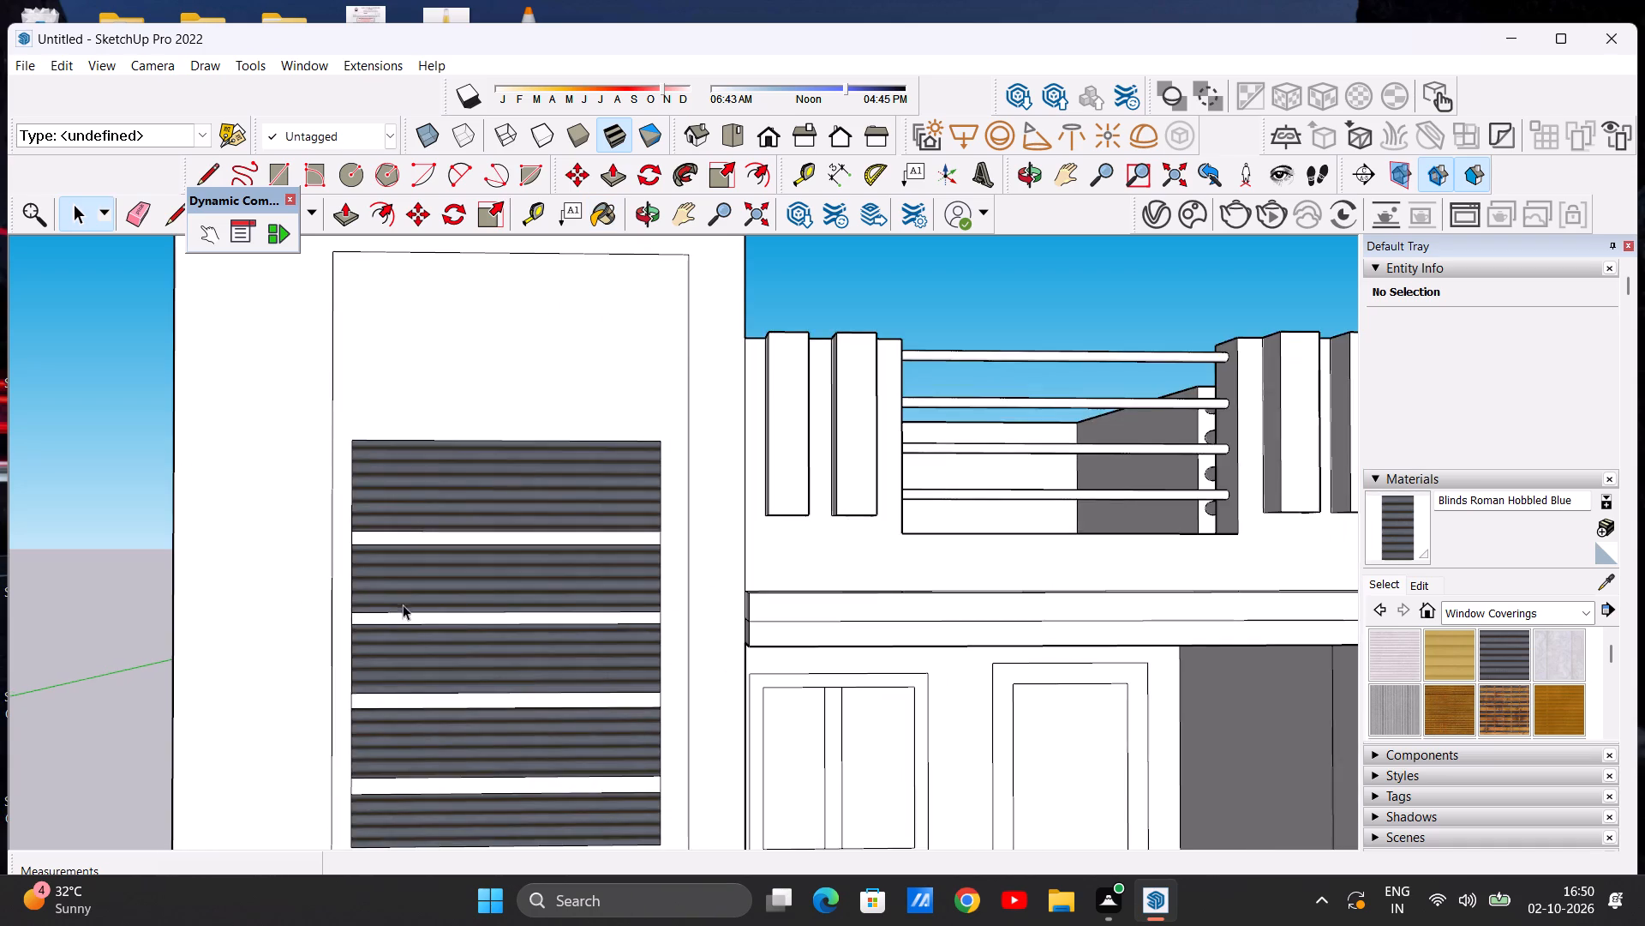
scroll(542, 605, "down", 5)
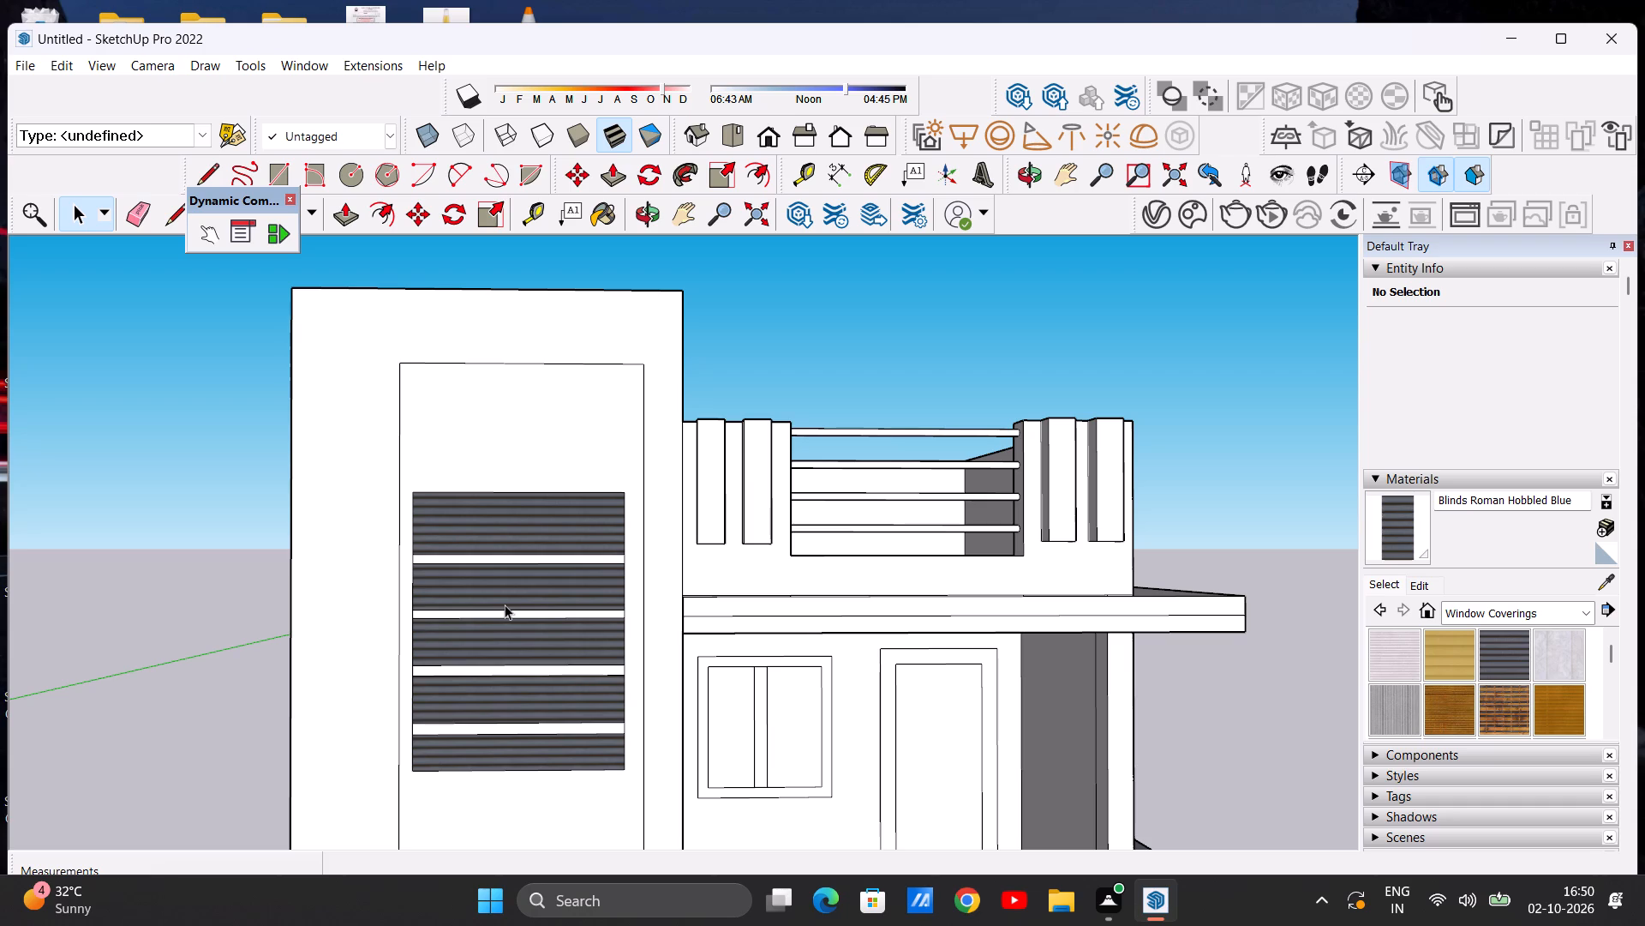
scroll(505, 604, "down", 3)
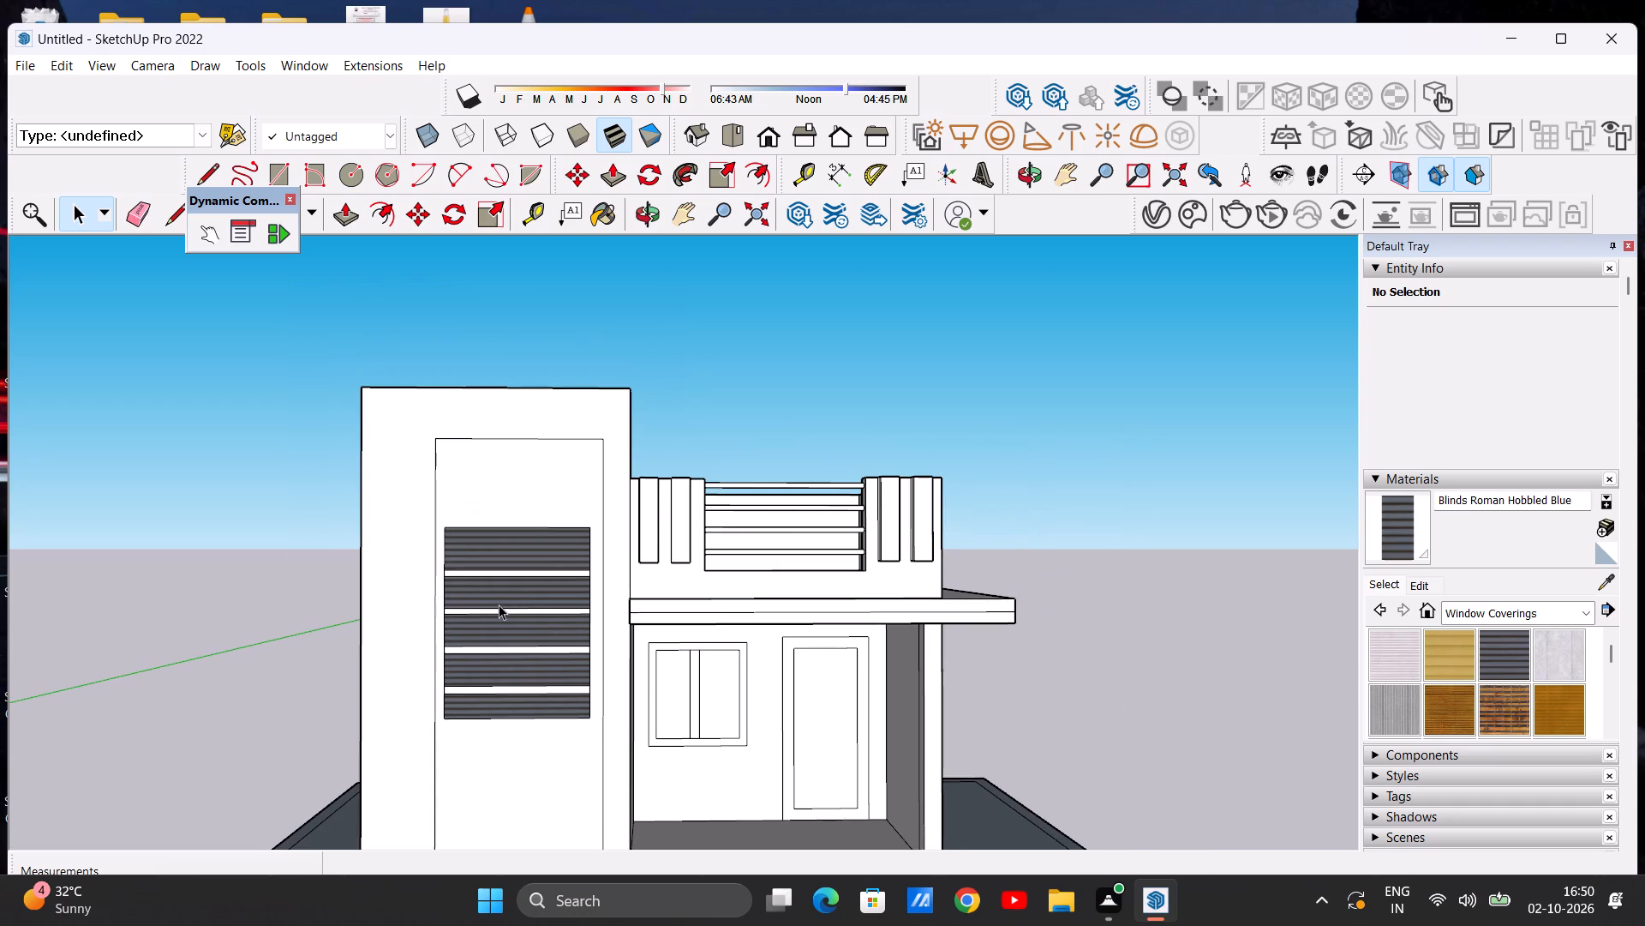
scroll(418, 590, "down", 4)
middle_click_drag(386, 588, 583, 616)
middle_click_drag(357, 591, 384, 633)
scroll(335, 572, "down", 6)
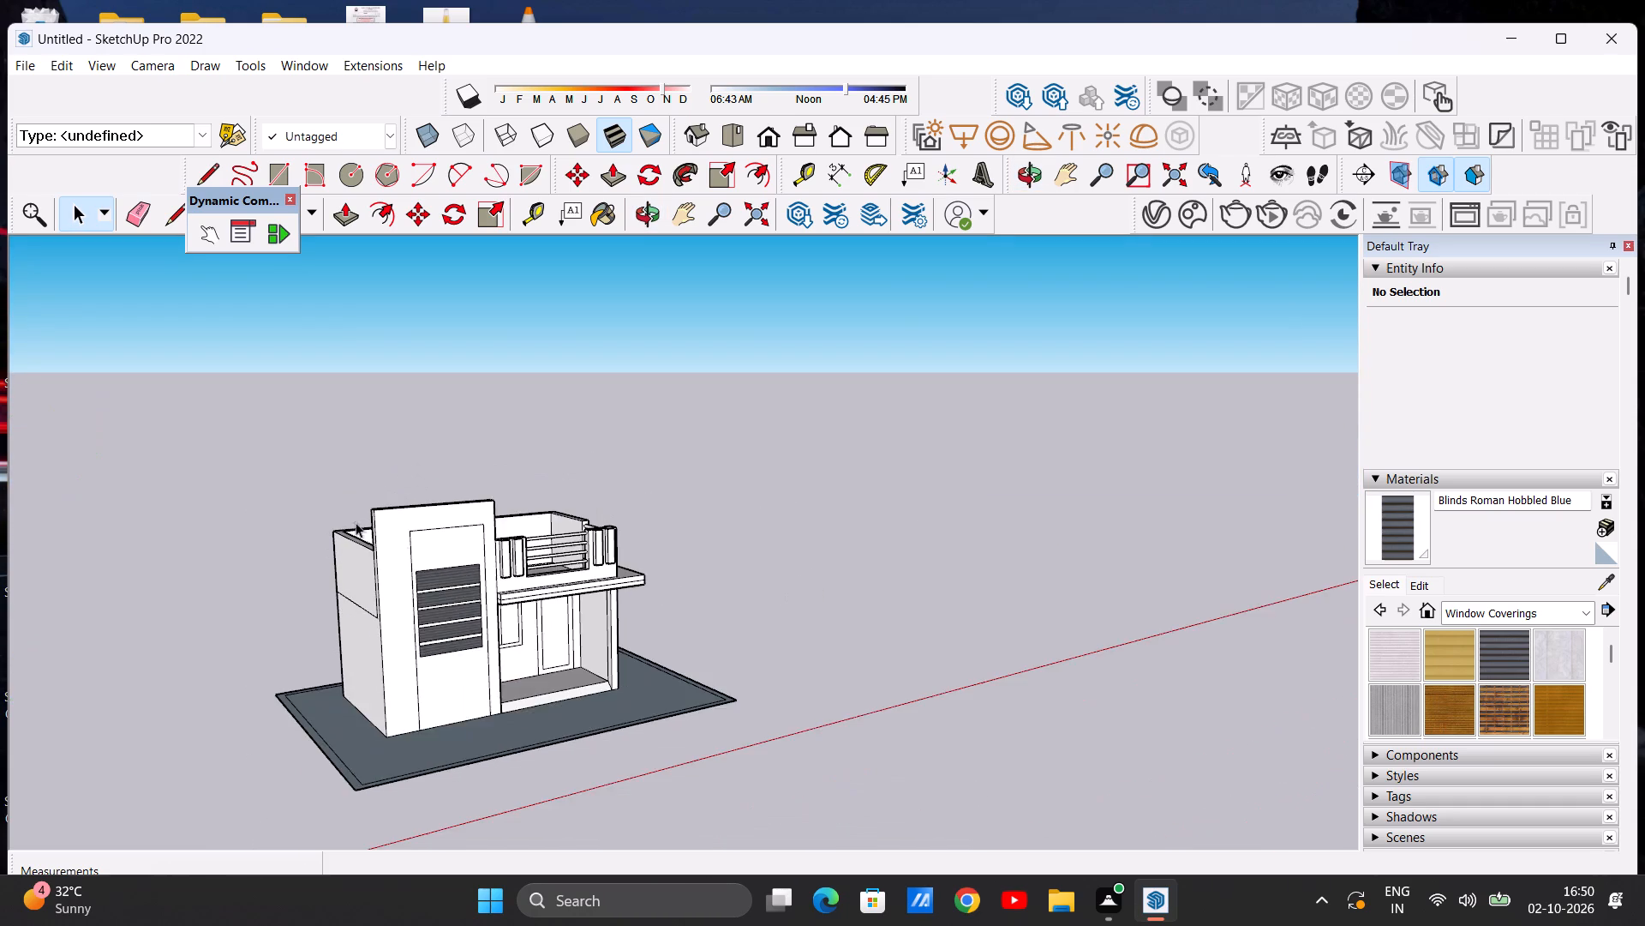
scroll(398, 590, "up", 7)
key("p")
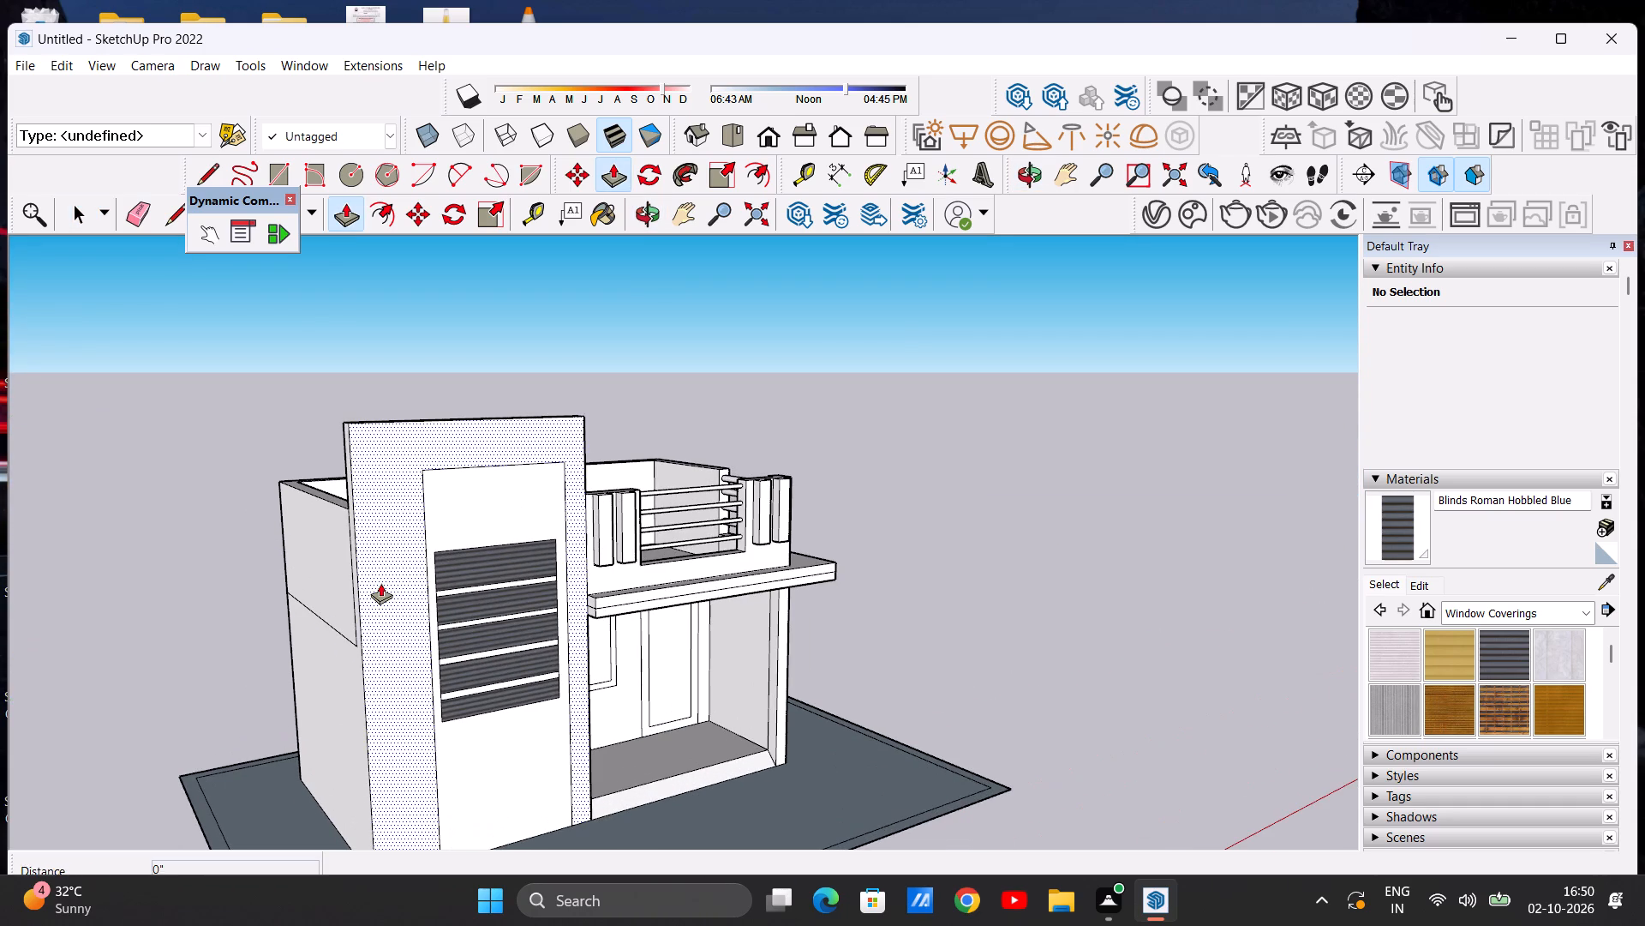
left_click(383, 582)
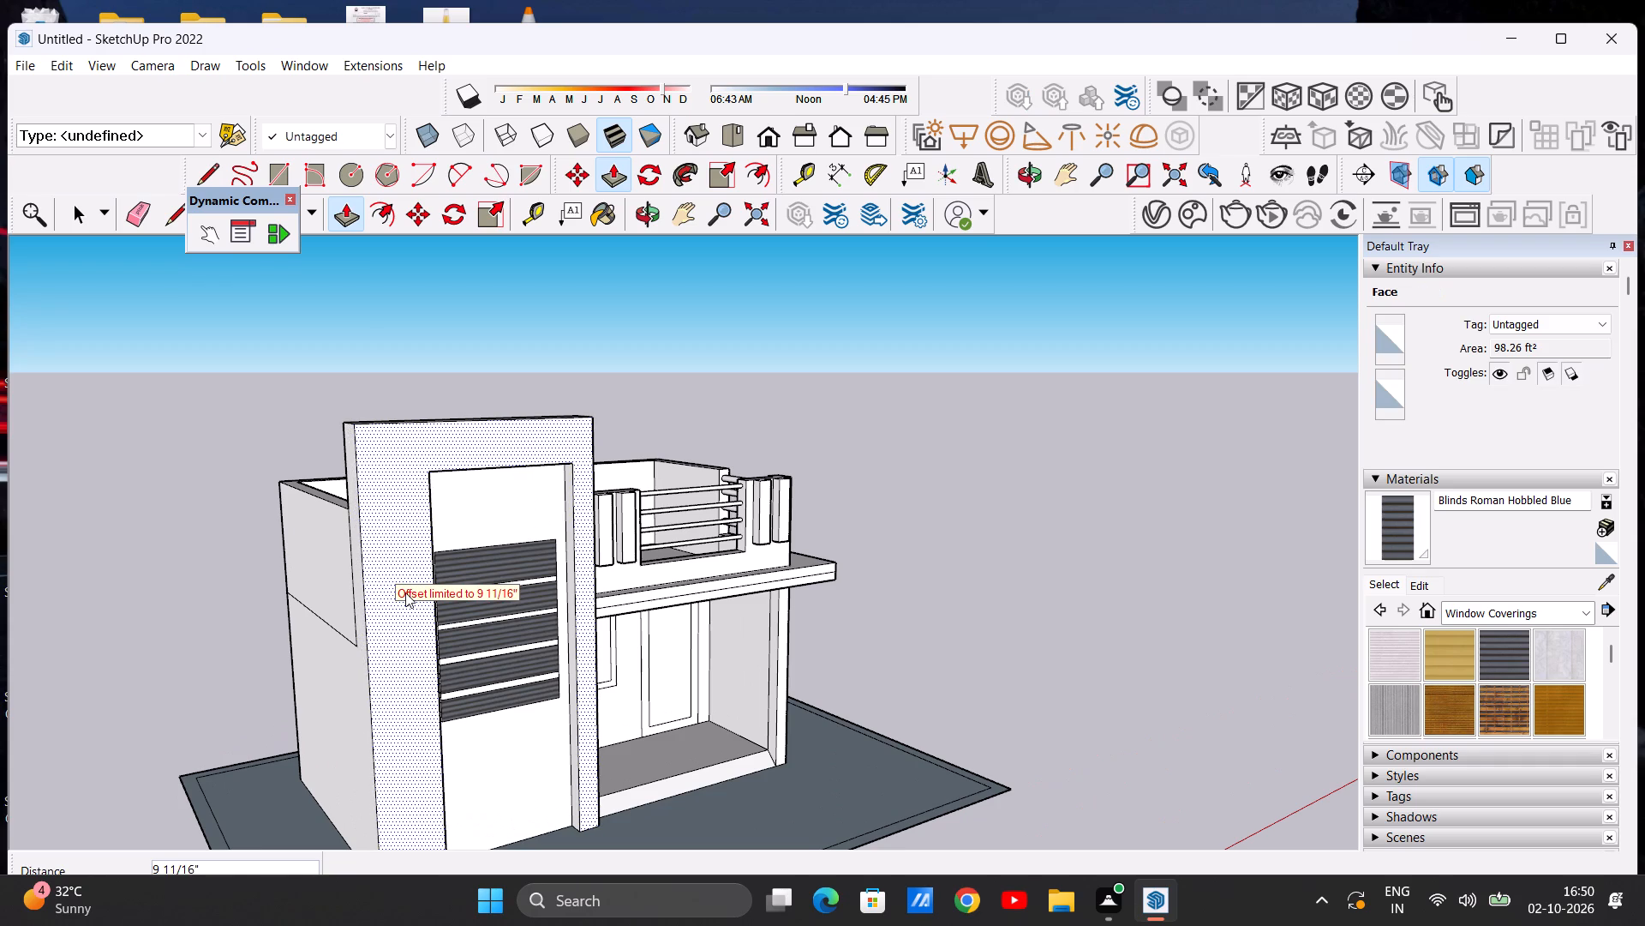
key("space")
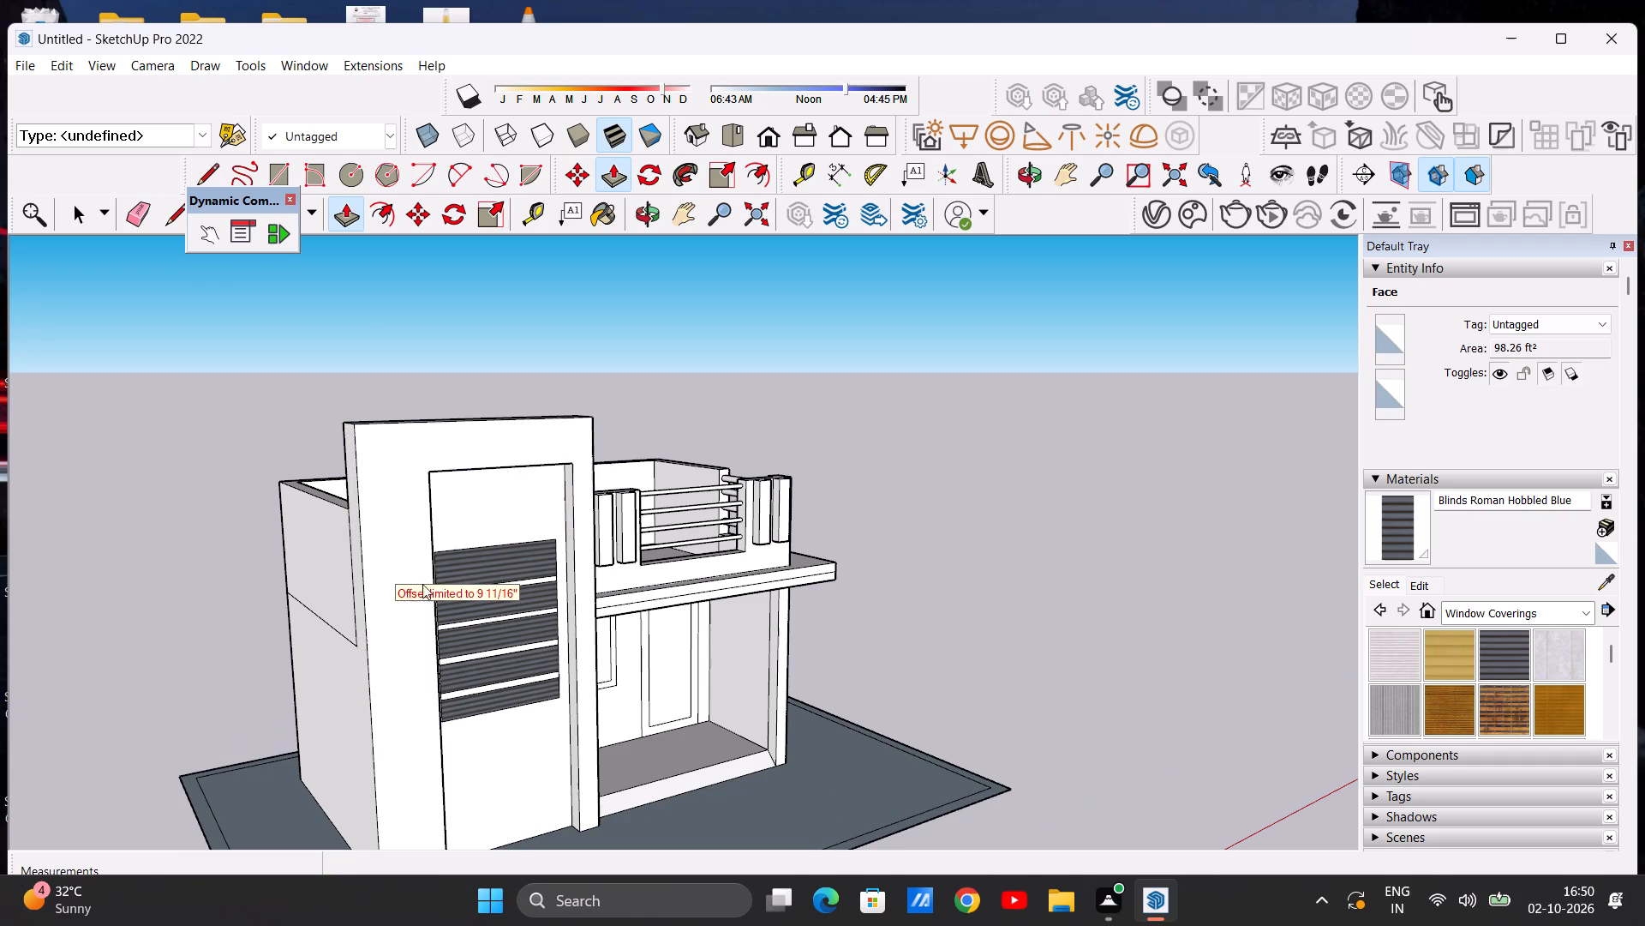
Push/Pull the recessed panel face around the tall wall's blinds window outward by about 9 3/4".
key("p")
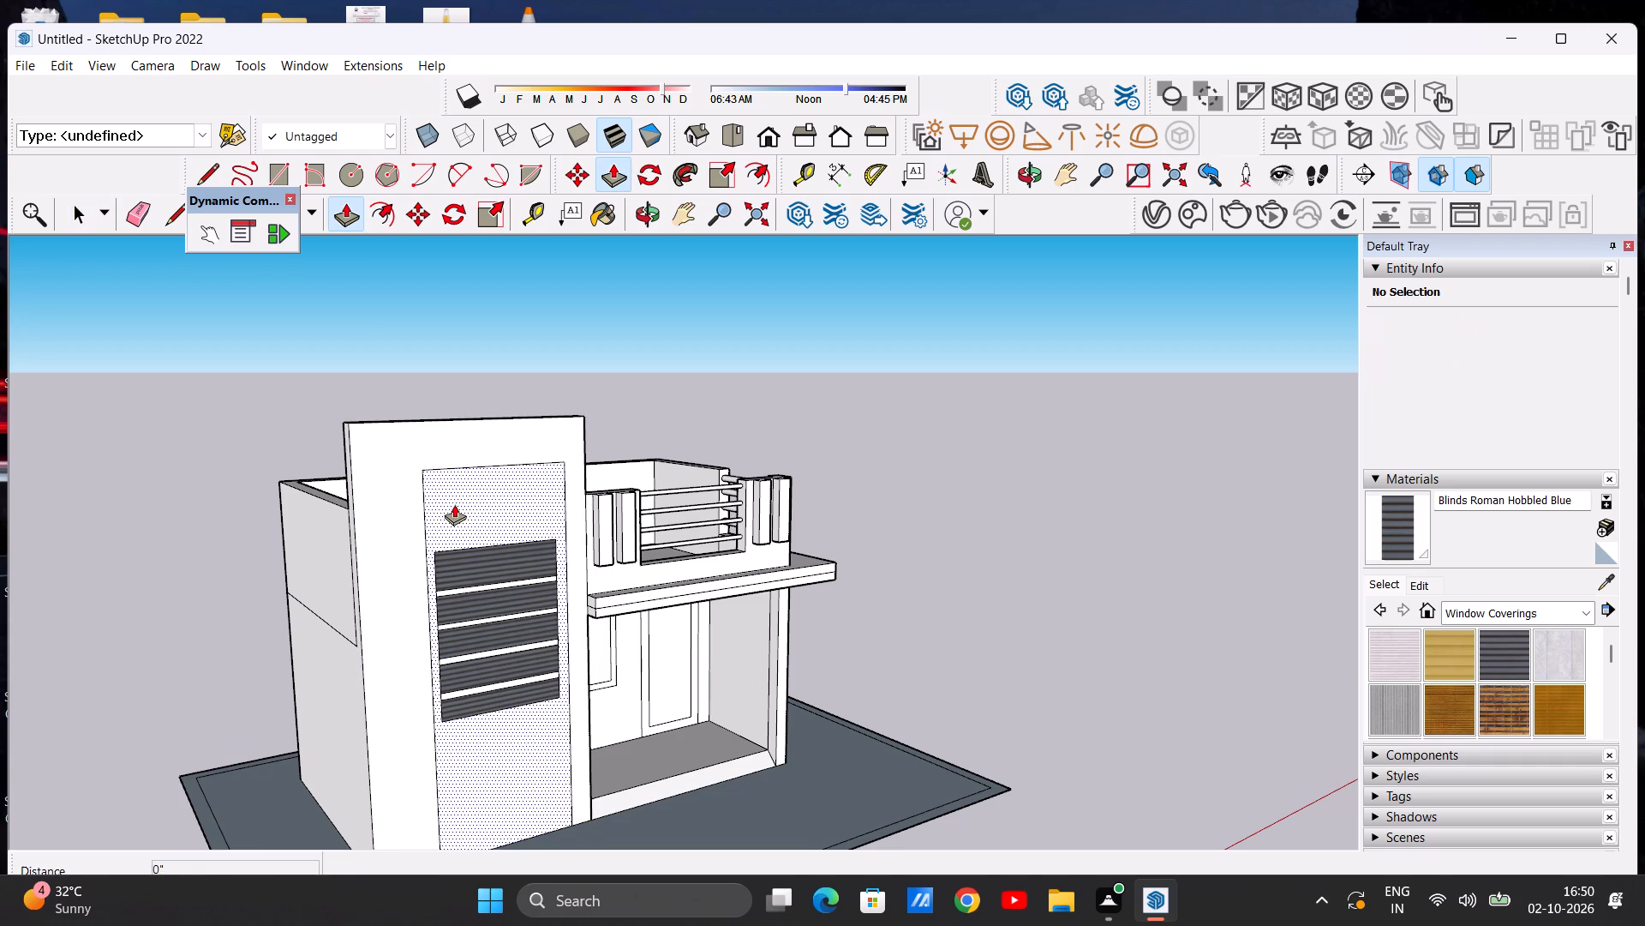
left_click(454, 504)
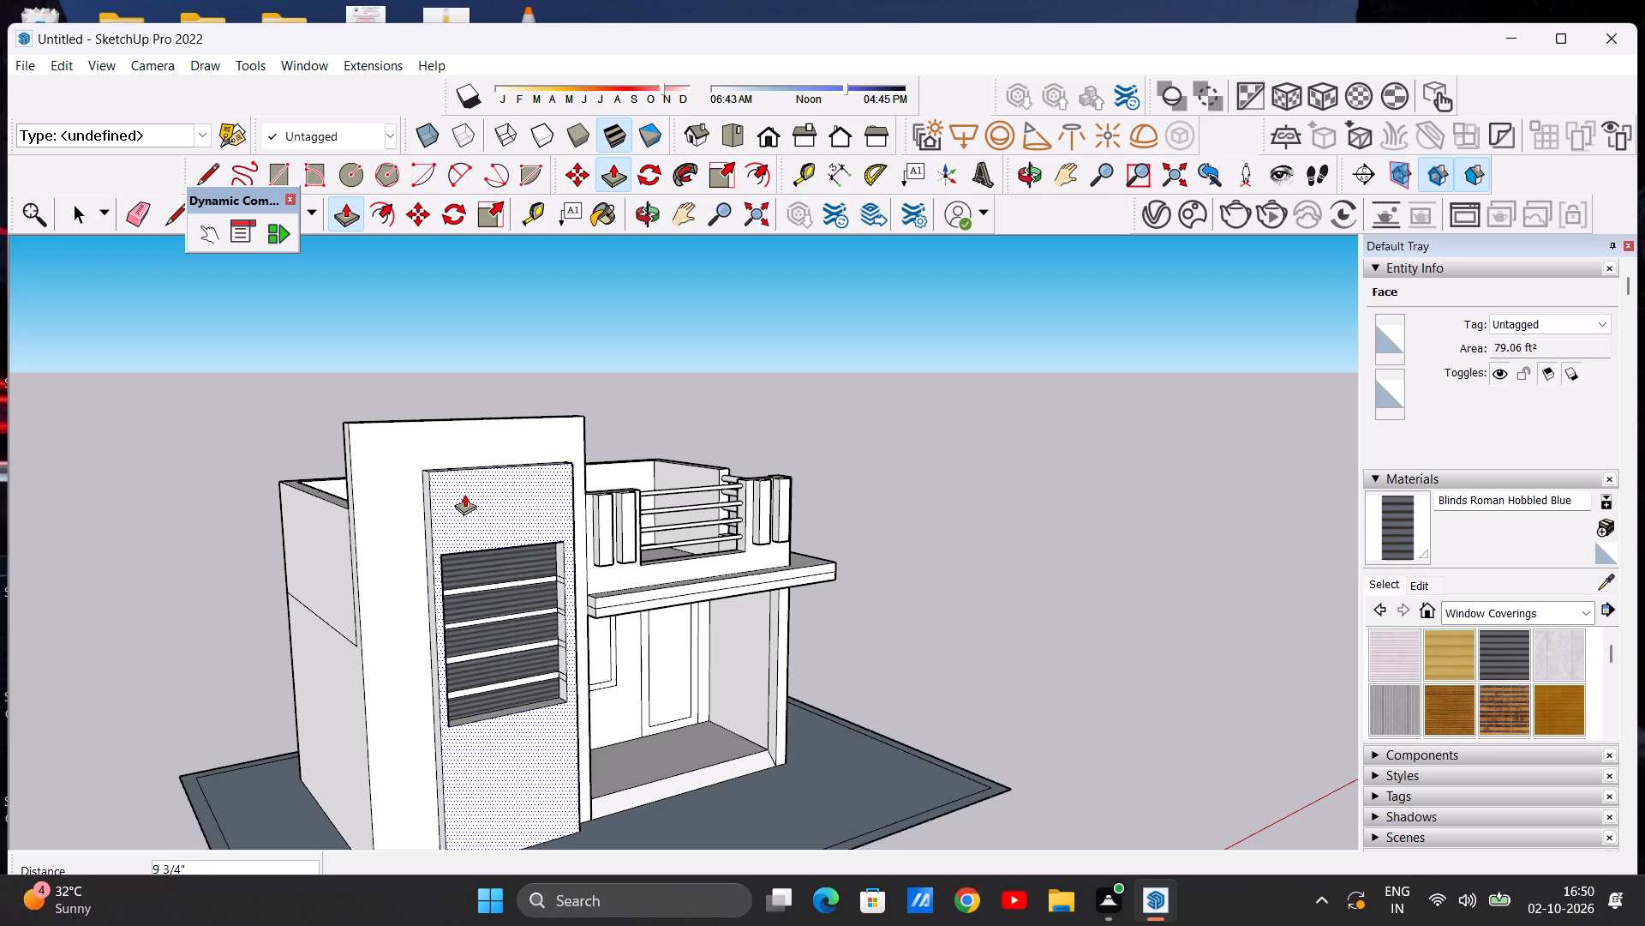
left_click(464, 494)
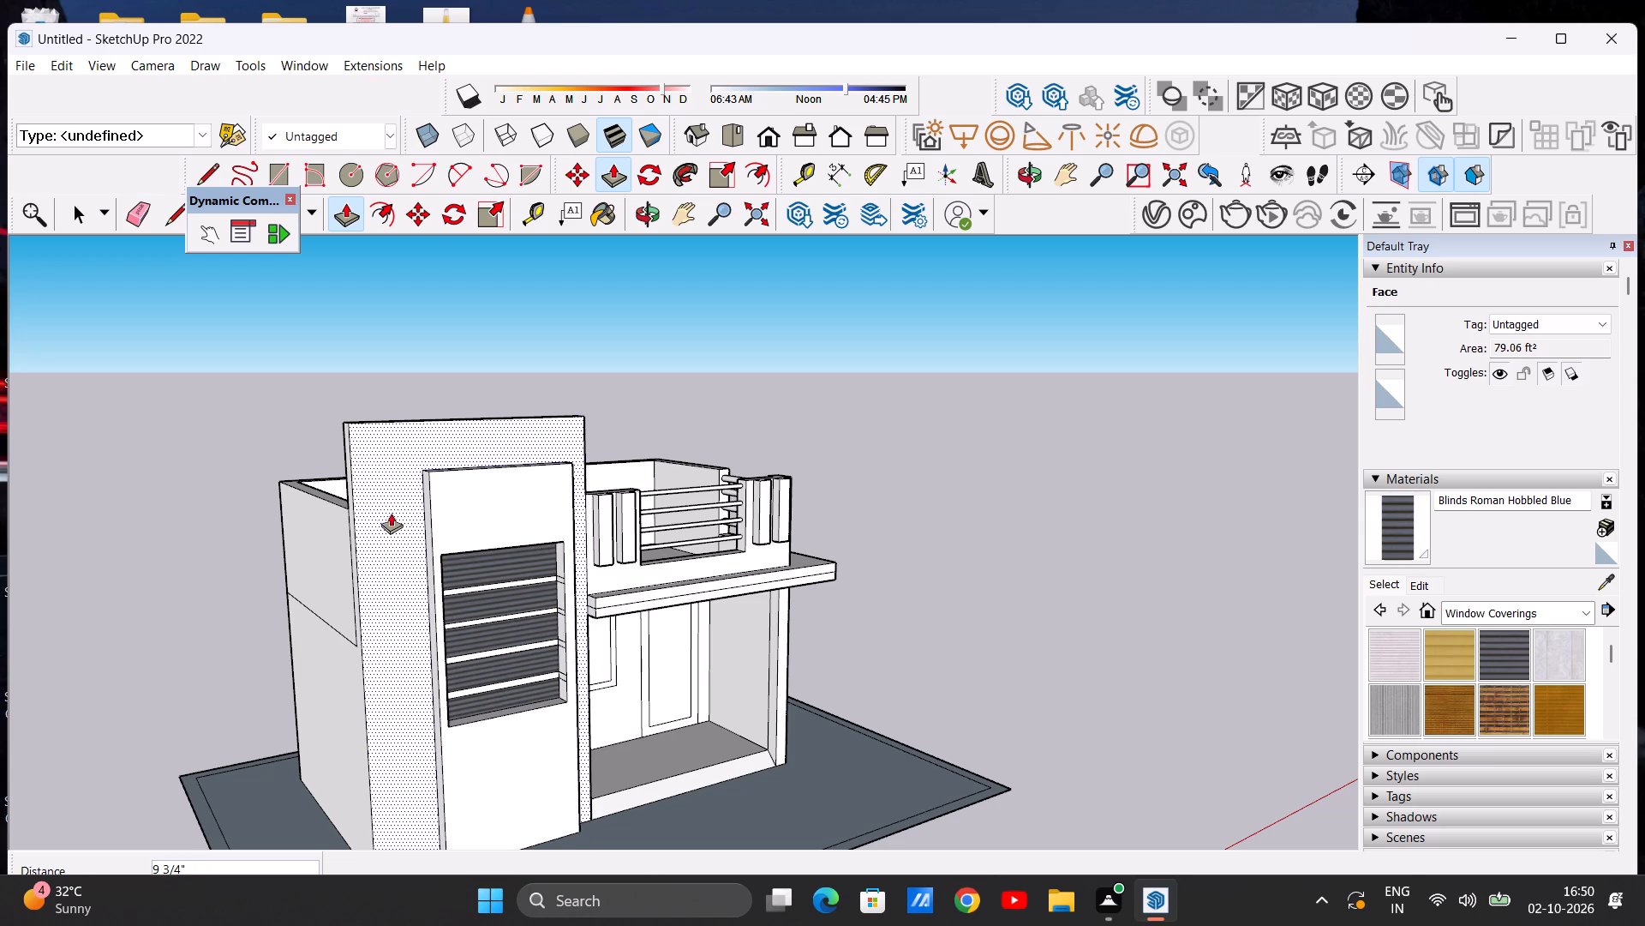
Push/Pull the tall wall's outer frame face outward by 9 11/16", and again by about 11 1/16".
left_click(376, 520)
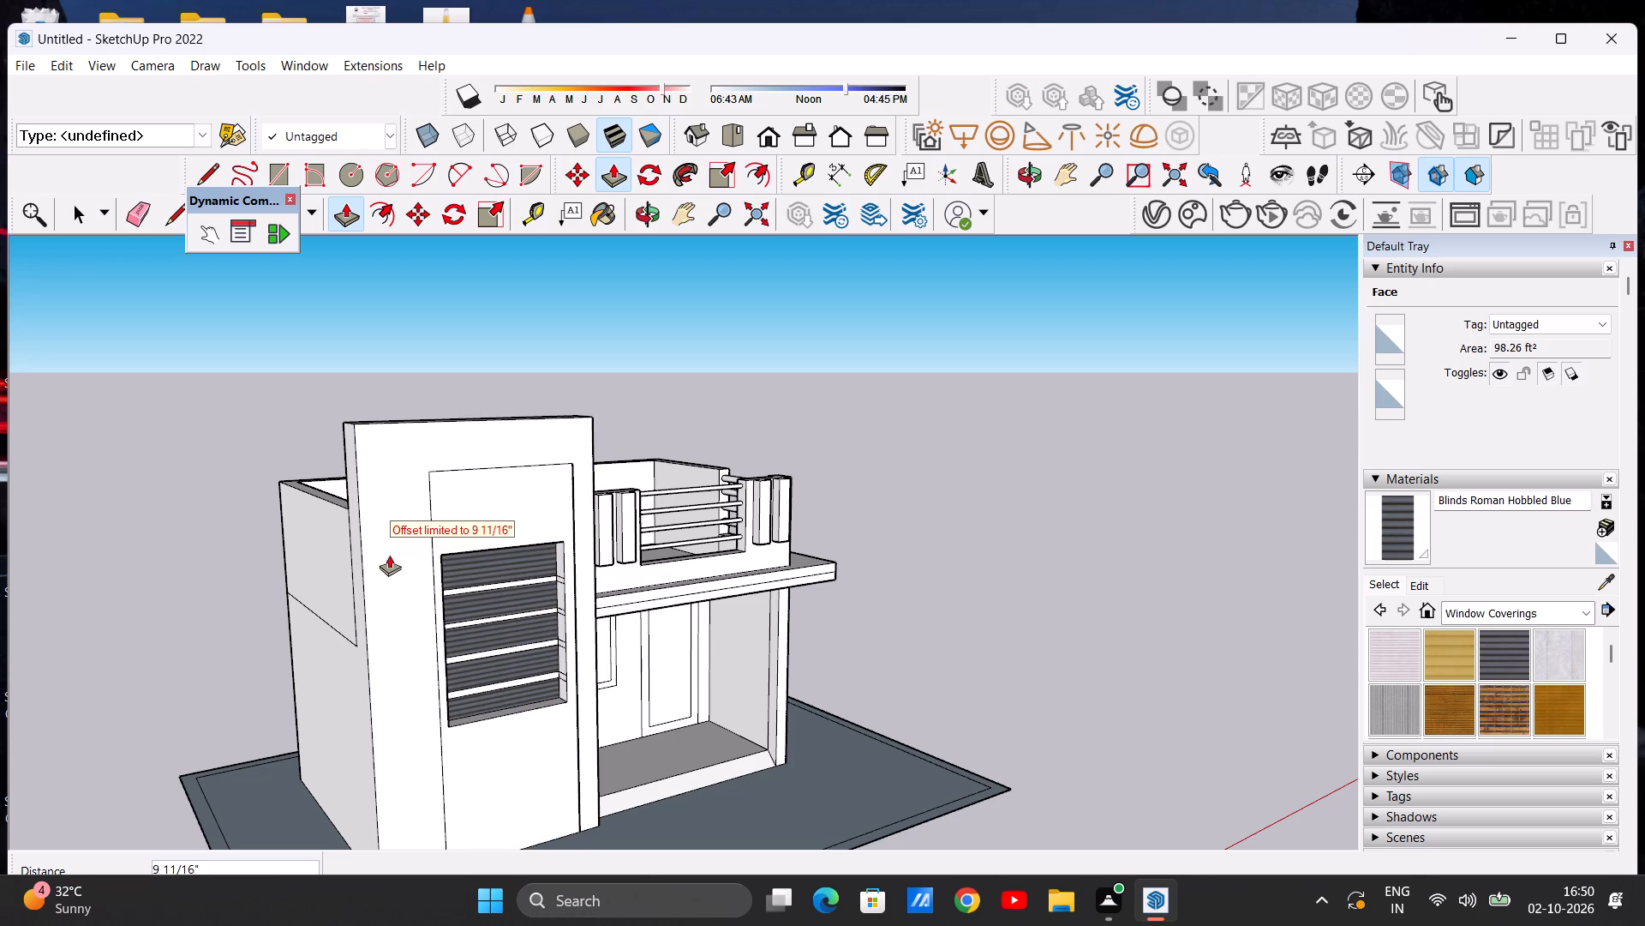
left_click(389, 555)
left_click(400, 568)
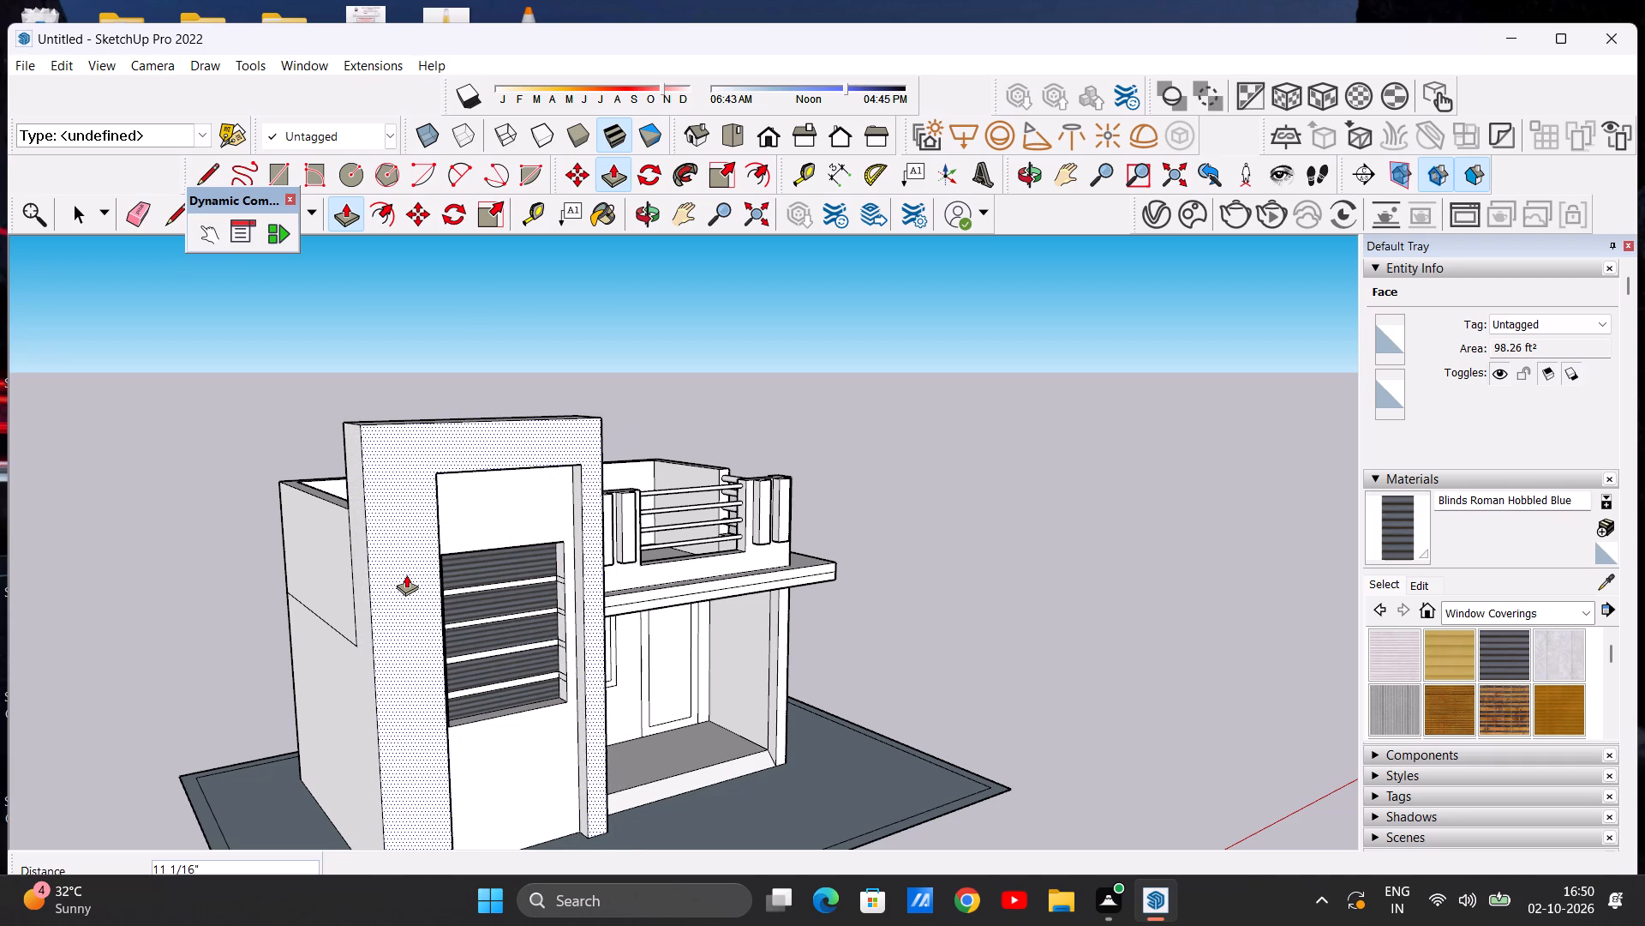
left_click(406, 574)
key("space")
Examine the tall wall's frame, panel and blinds window and the house front in the standard Front view and from other angles.
scroll(372, 543, "down", 4)
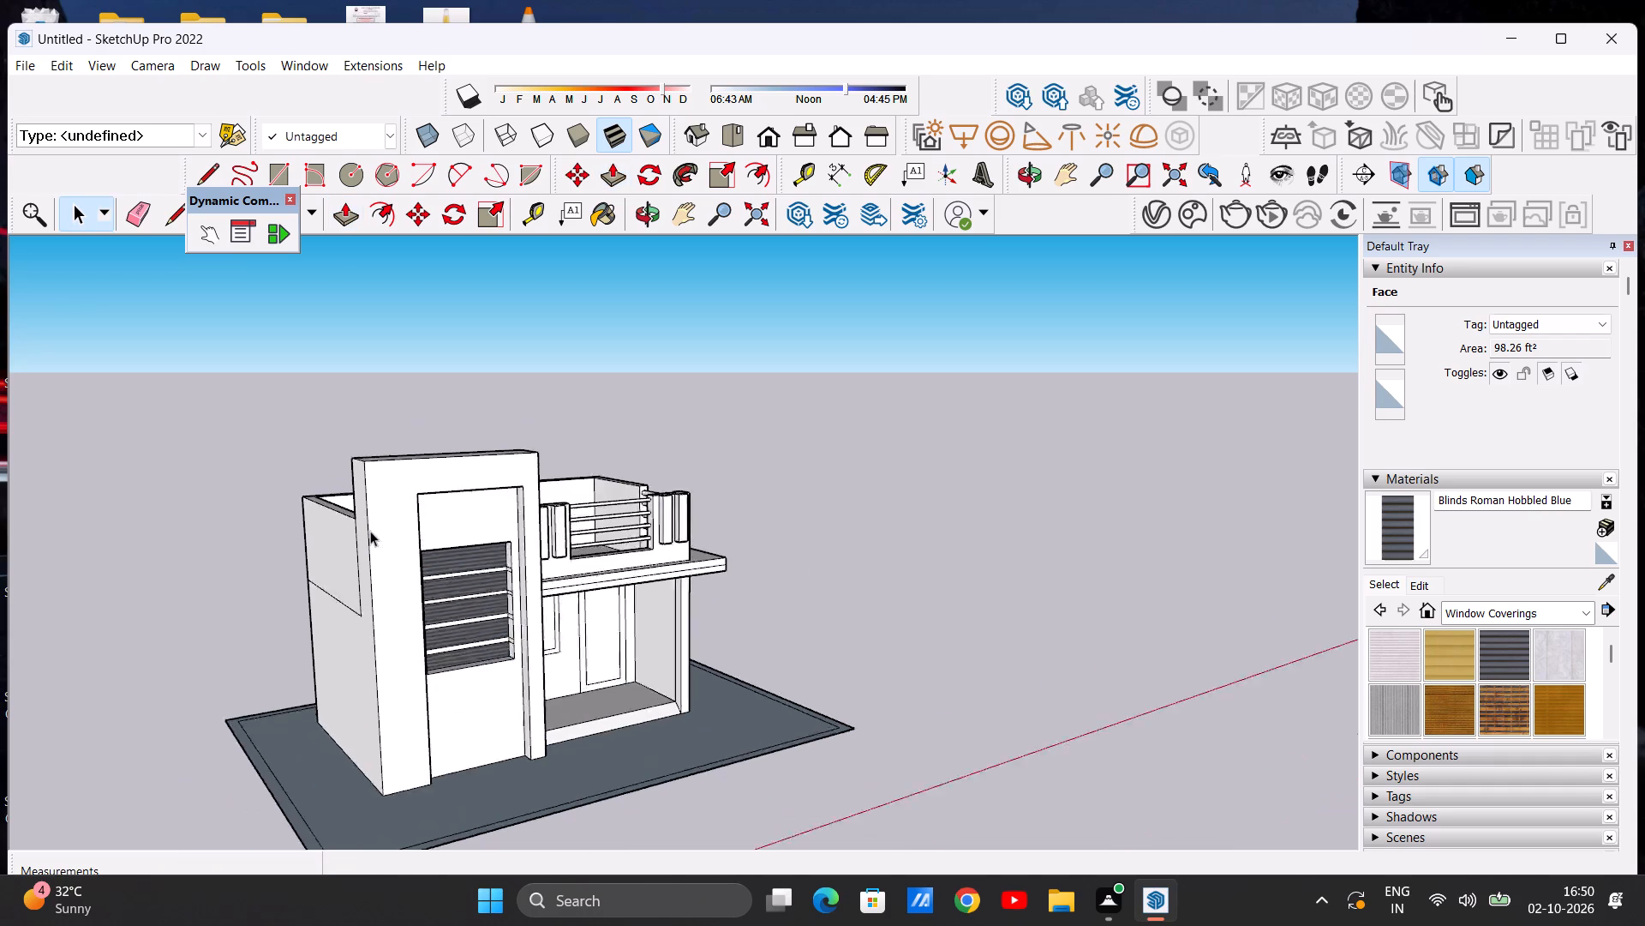
scroll(370, 531, "down", 3)
middle_click_drag(411, 566, 203, 533)
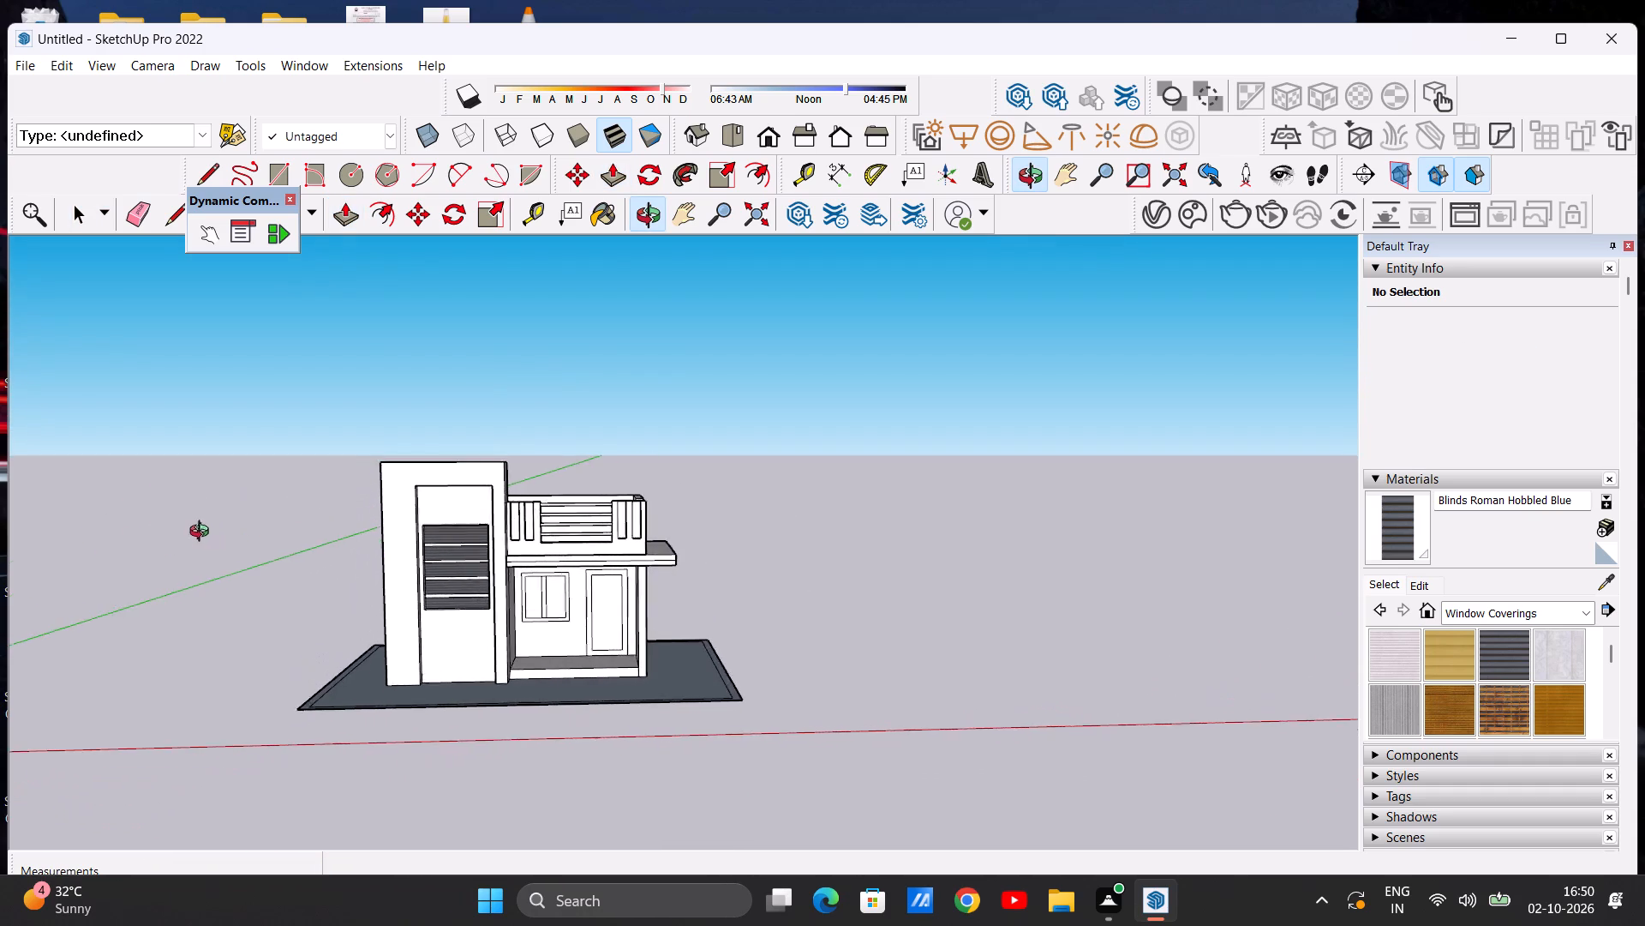
middle_click_drag(203, 533, 245, 532)
scroll(458, 533, "up", 13)
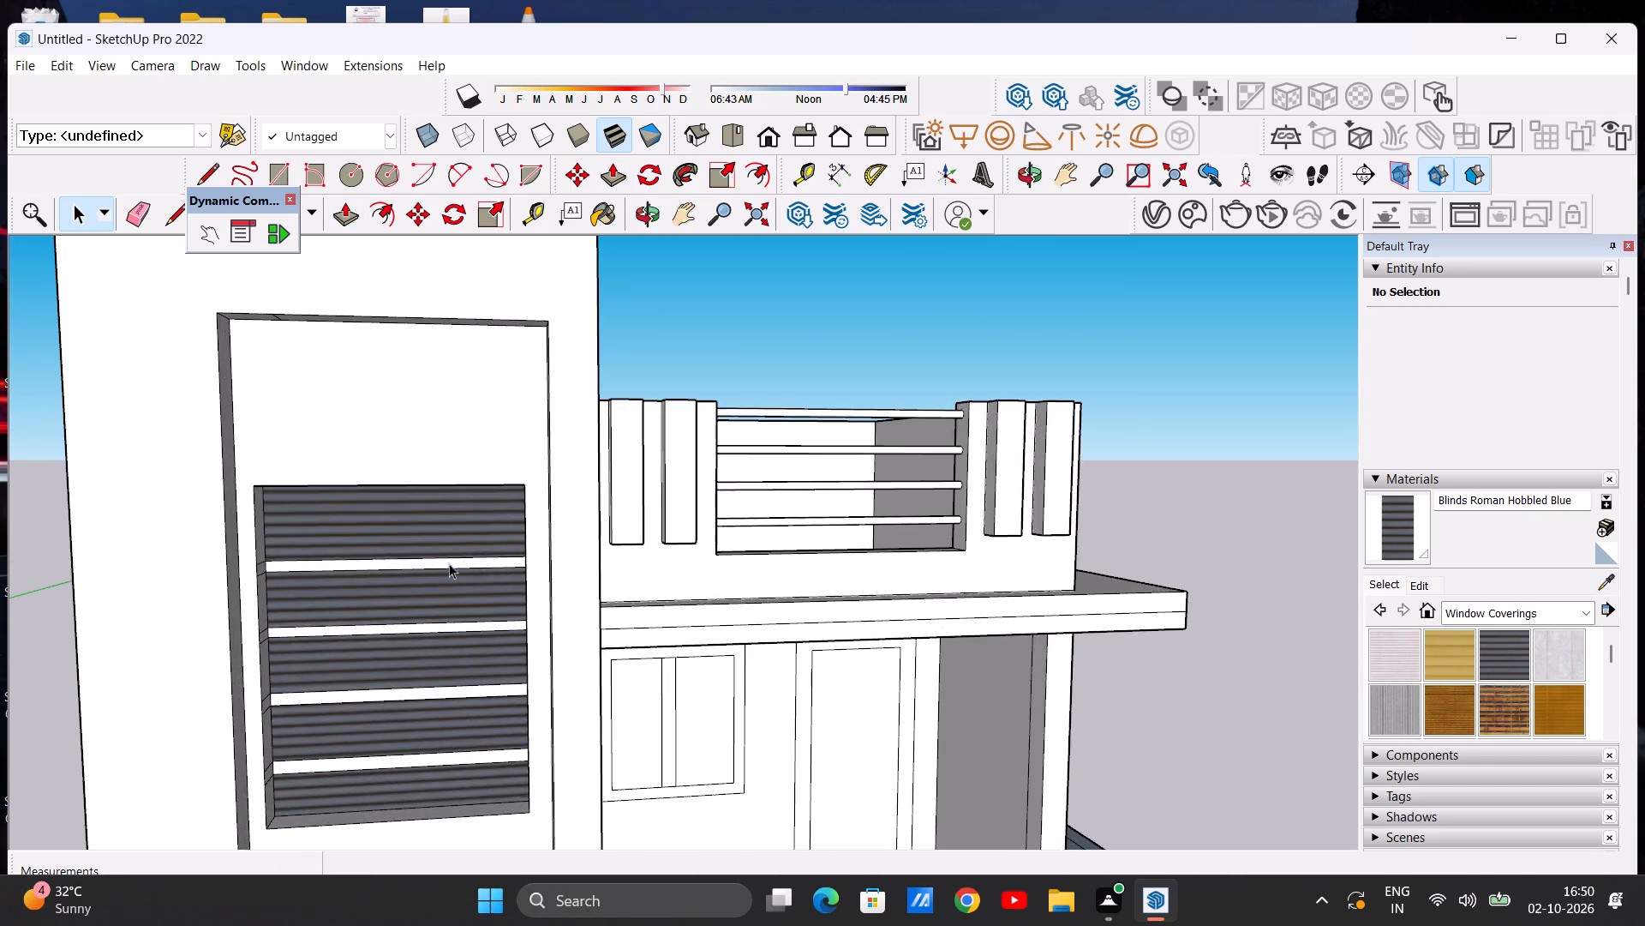
scroll(433, 568, "down", 11)
middle_click_drag(401, 589, 392, 573)
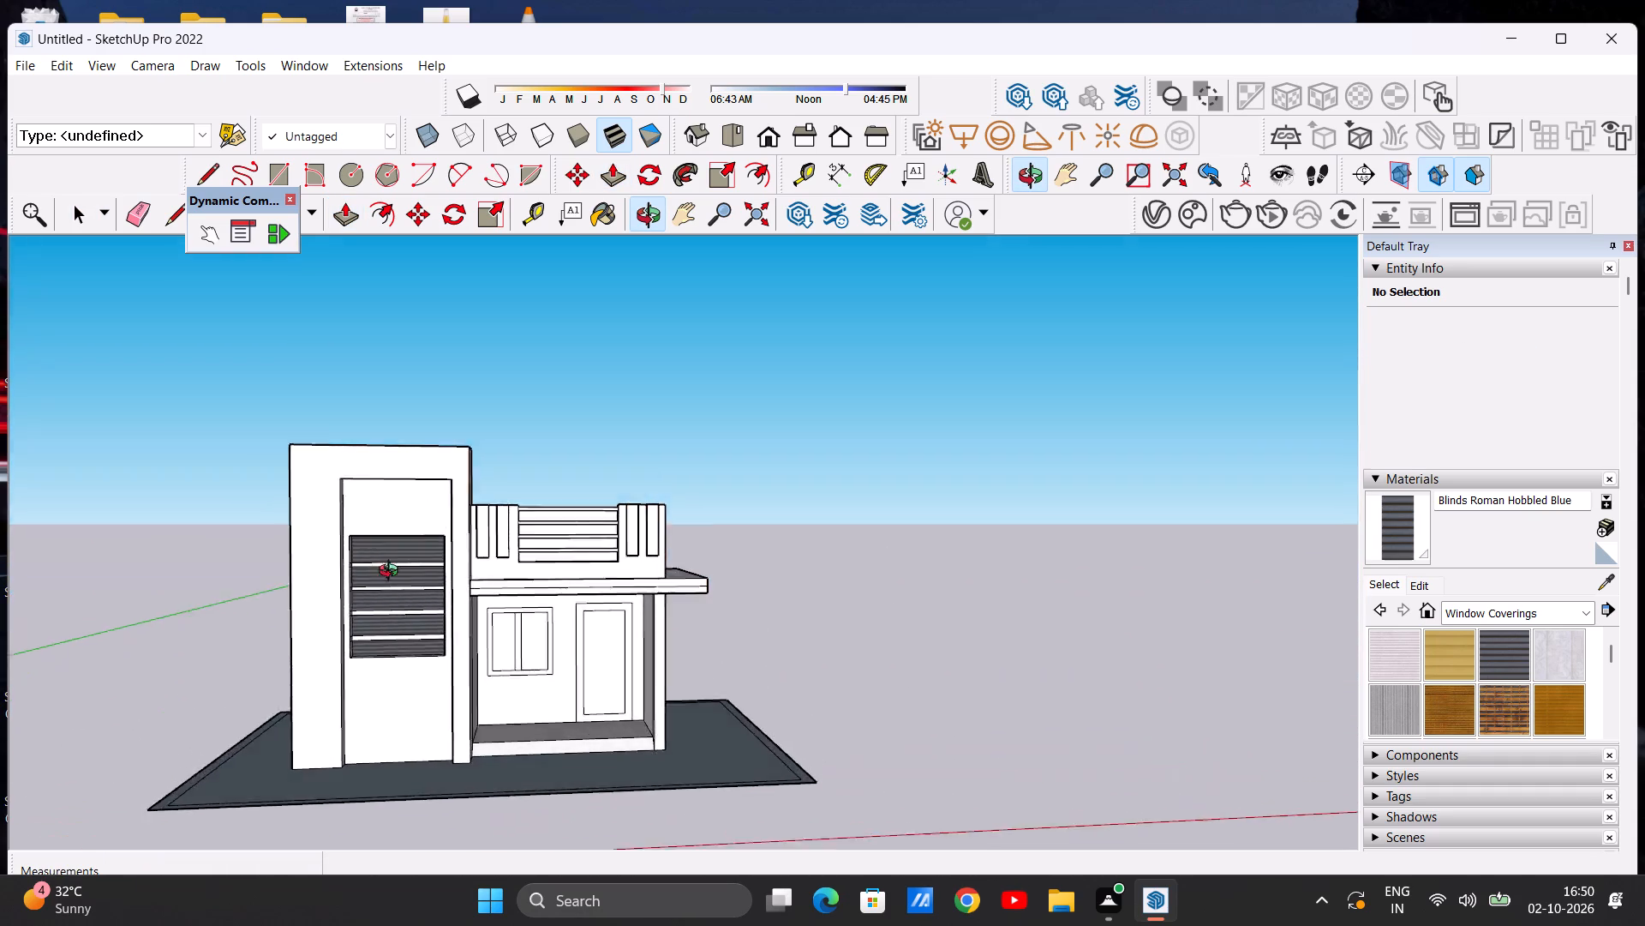
middle_click_drag(392, 573, 404, 626)
scroll(405, 582, "up", 12)
middle_click_drag(349, 574, 340, 532)
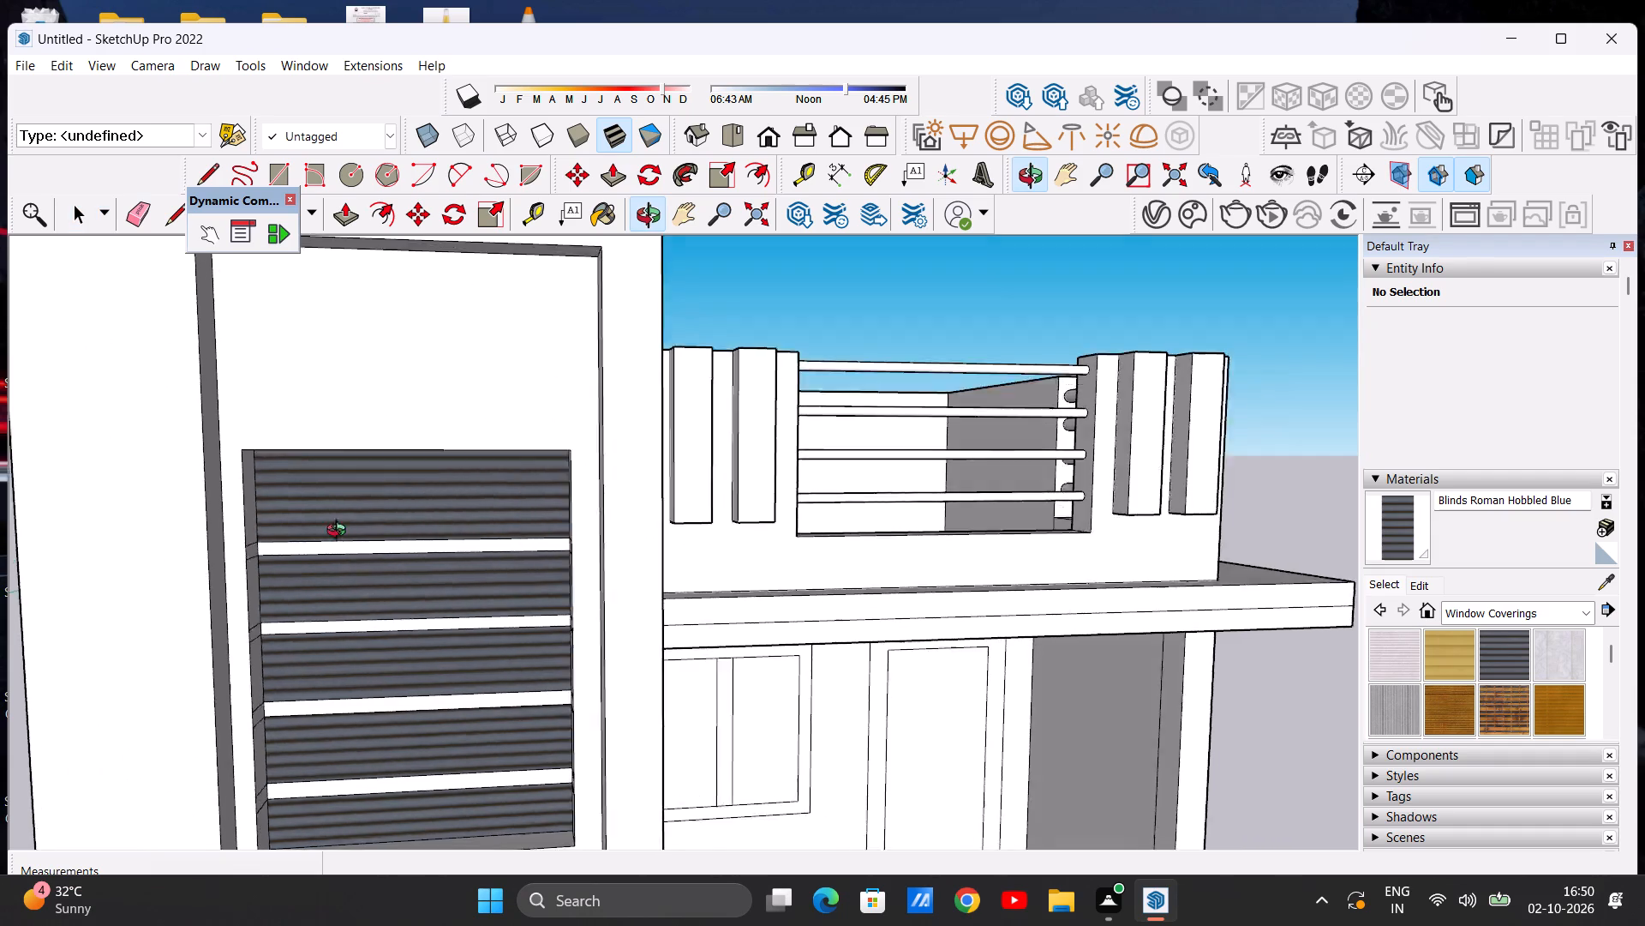
middle_click_drag(340, 532, 336, 554)
scroll(318, 585, "down", 5)
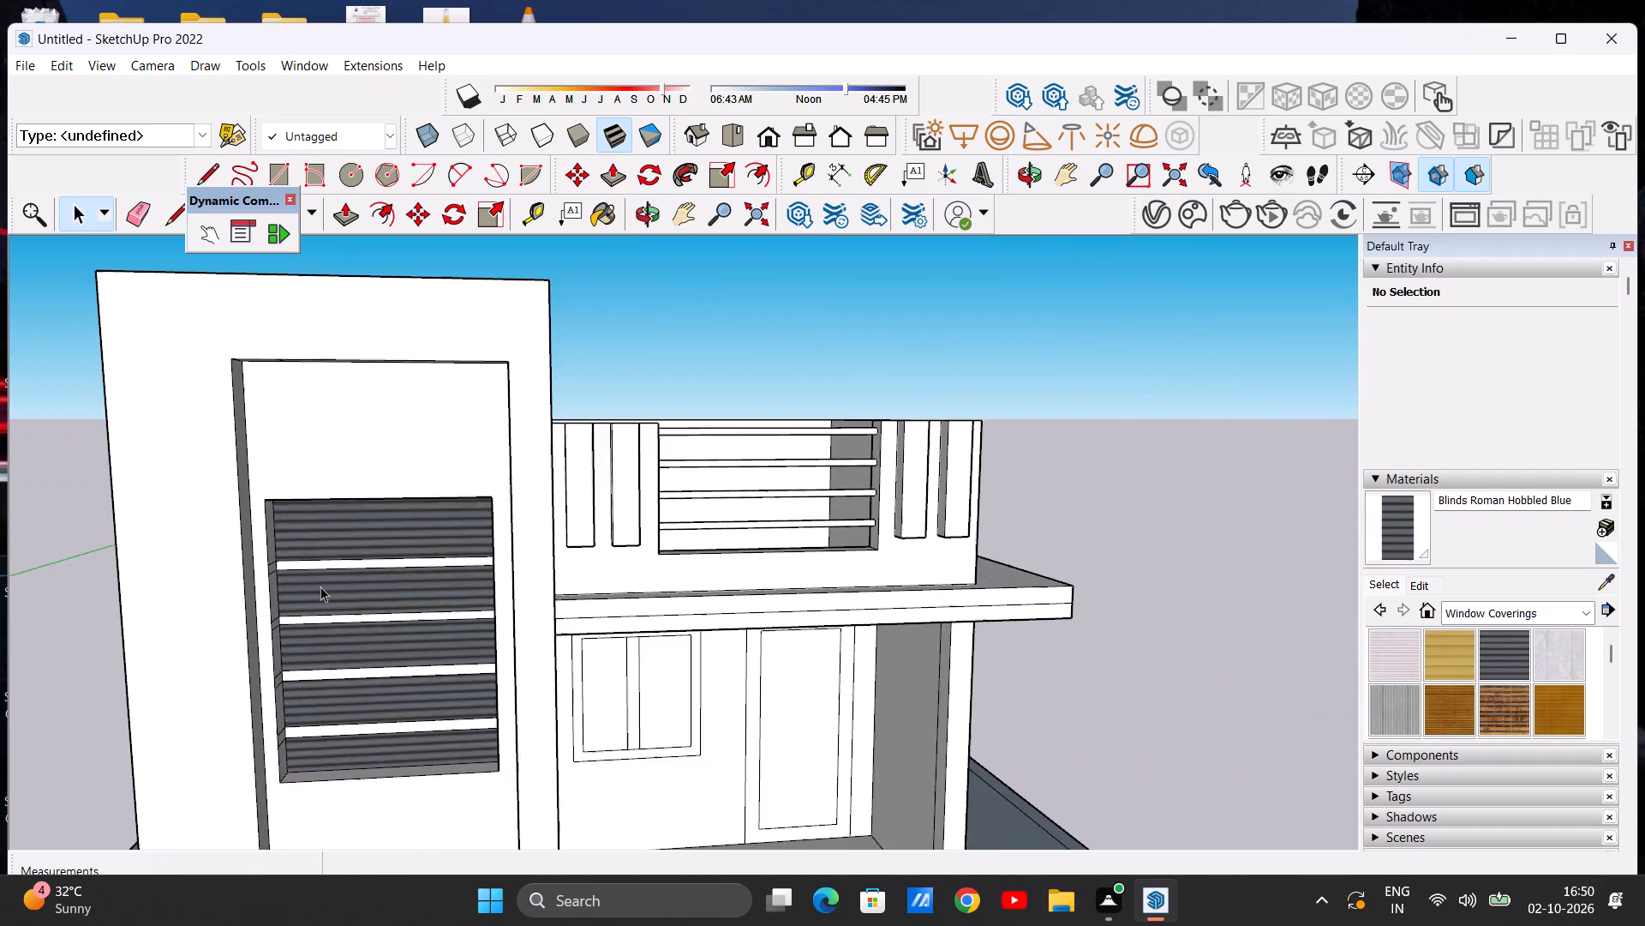
scroll(320, 586, "down", 13)
scroll(453, 558, "up", 6)
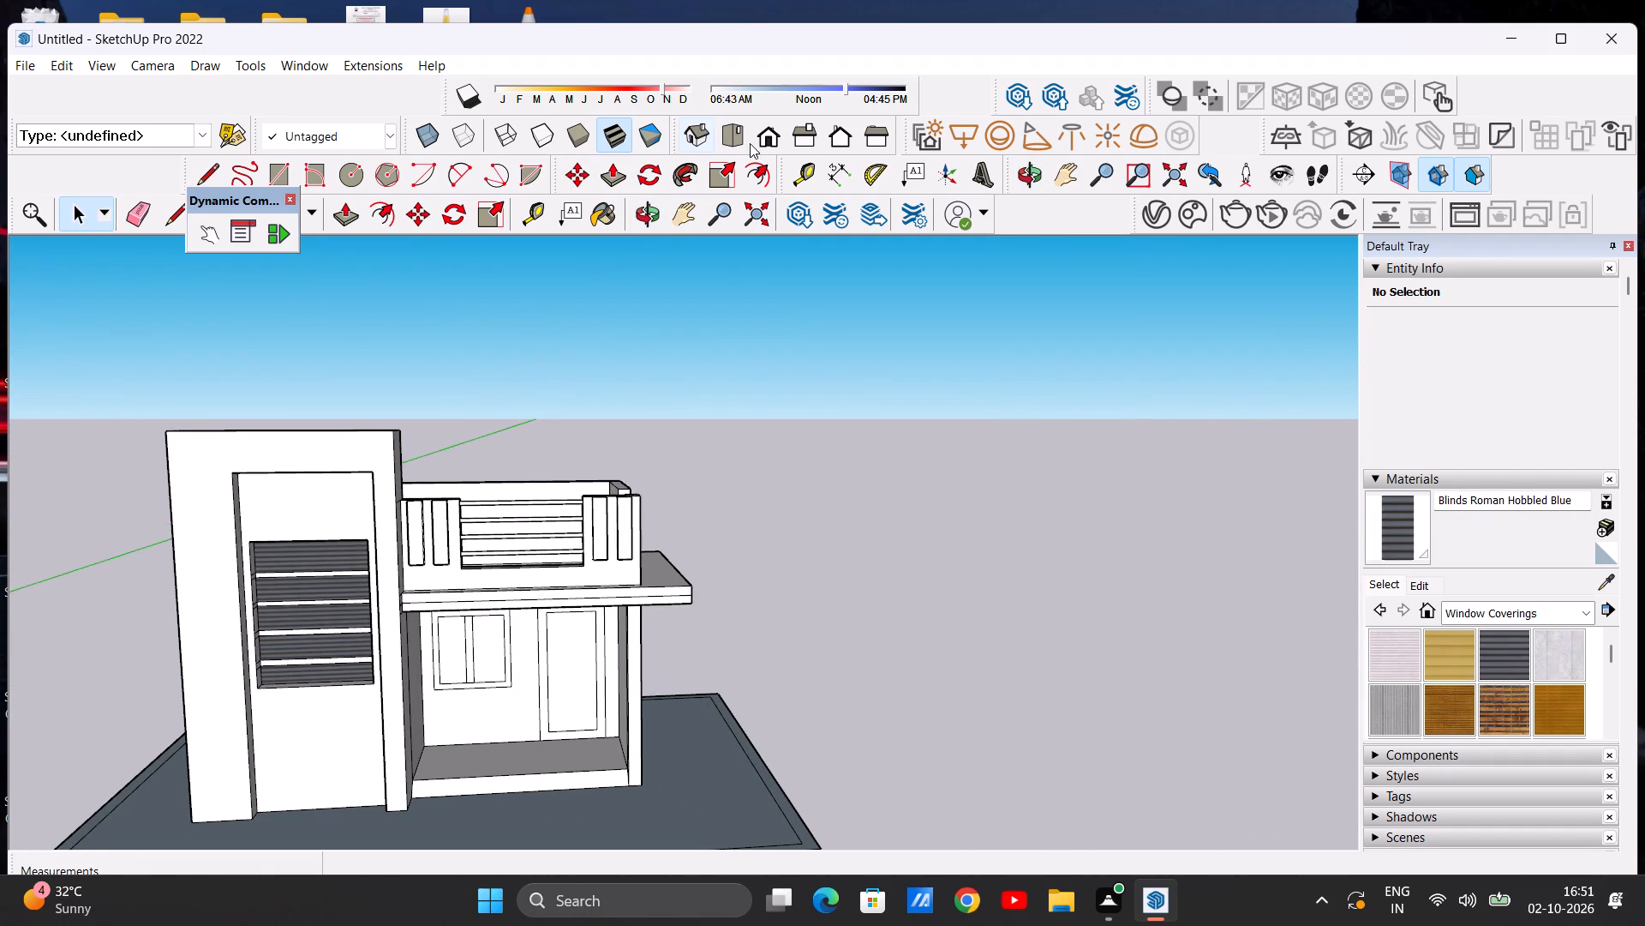
left_click(765, 138)
scroll(501, 498, "down", 5)
scroll(551, 467, "up", 6)
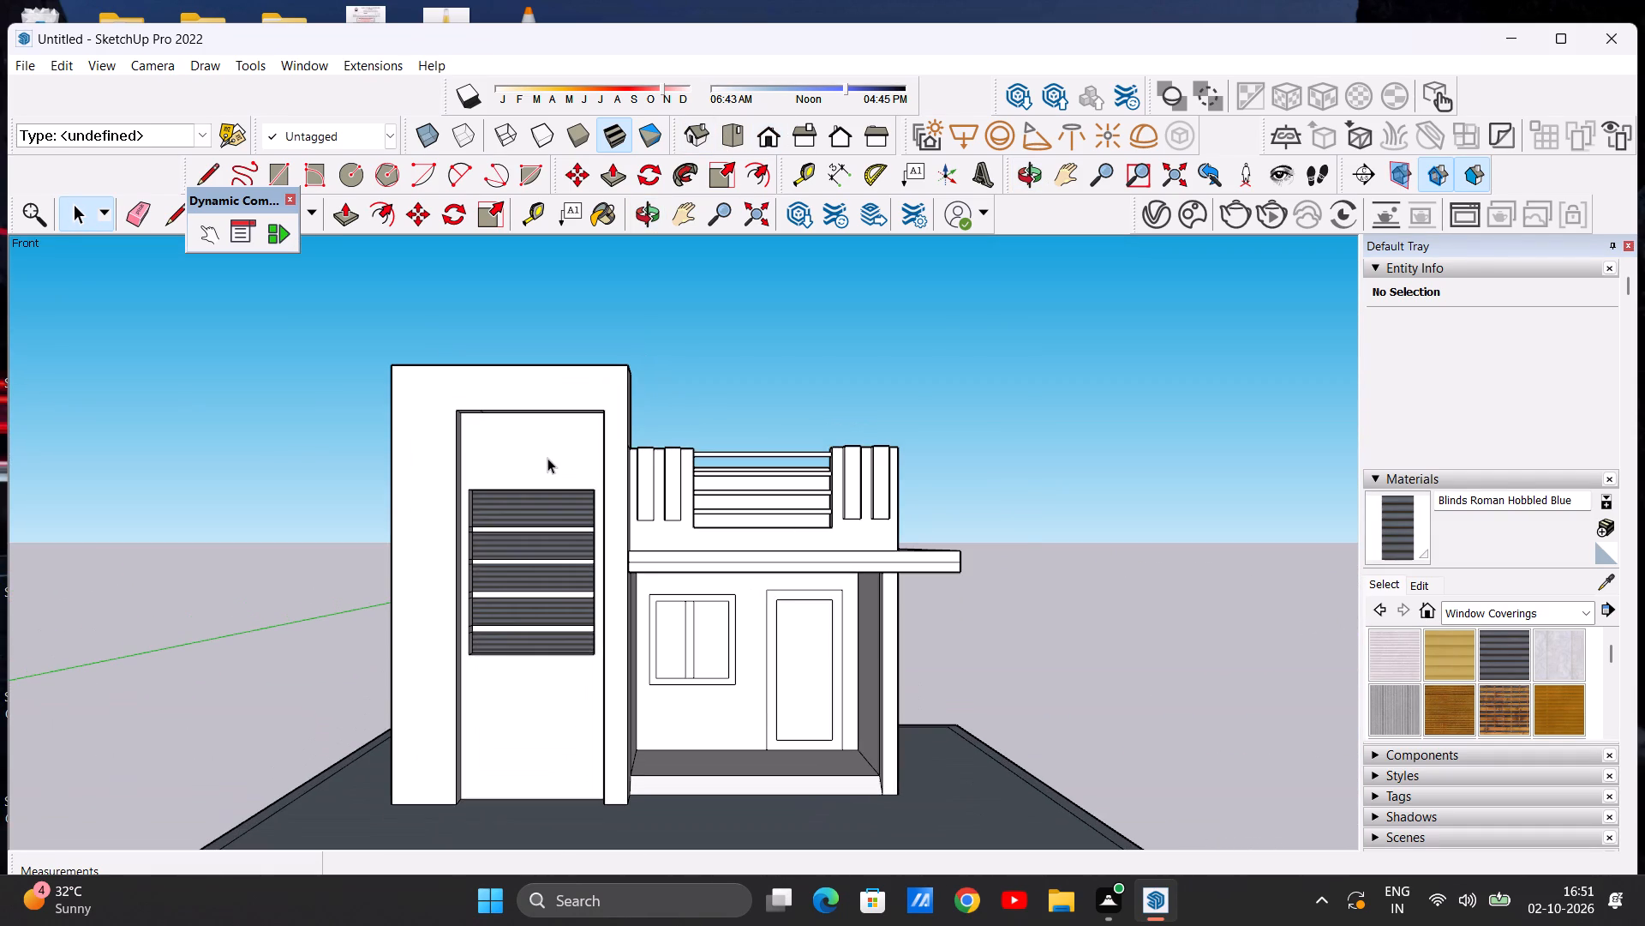
scroll(569, 457, "down", 4)
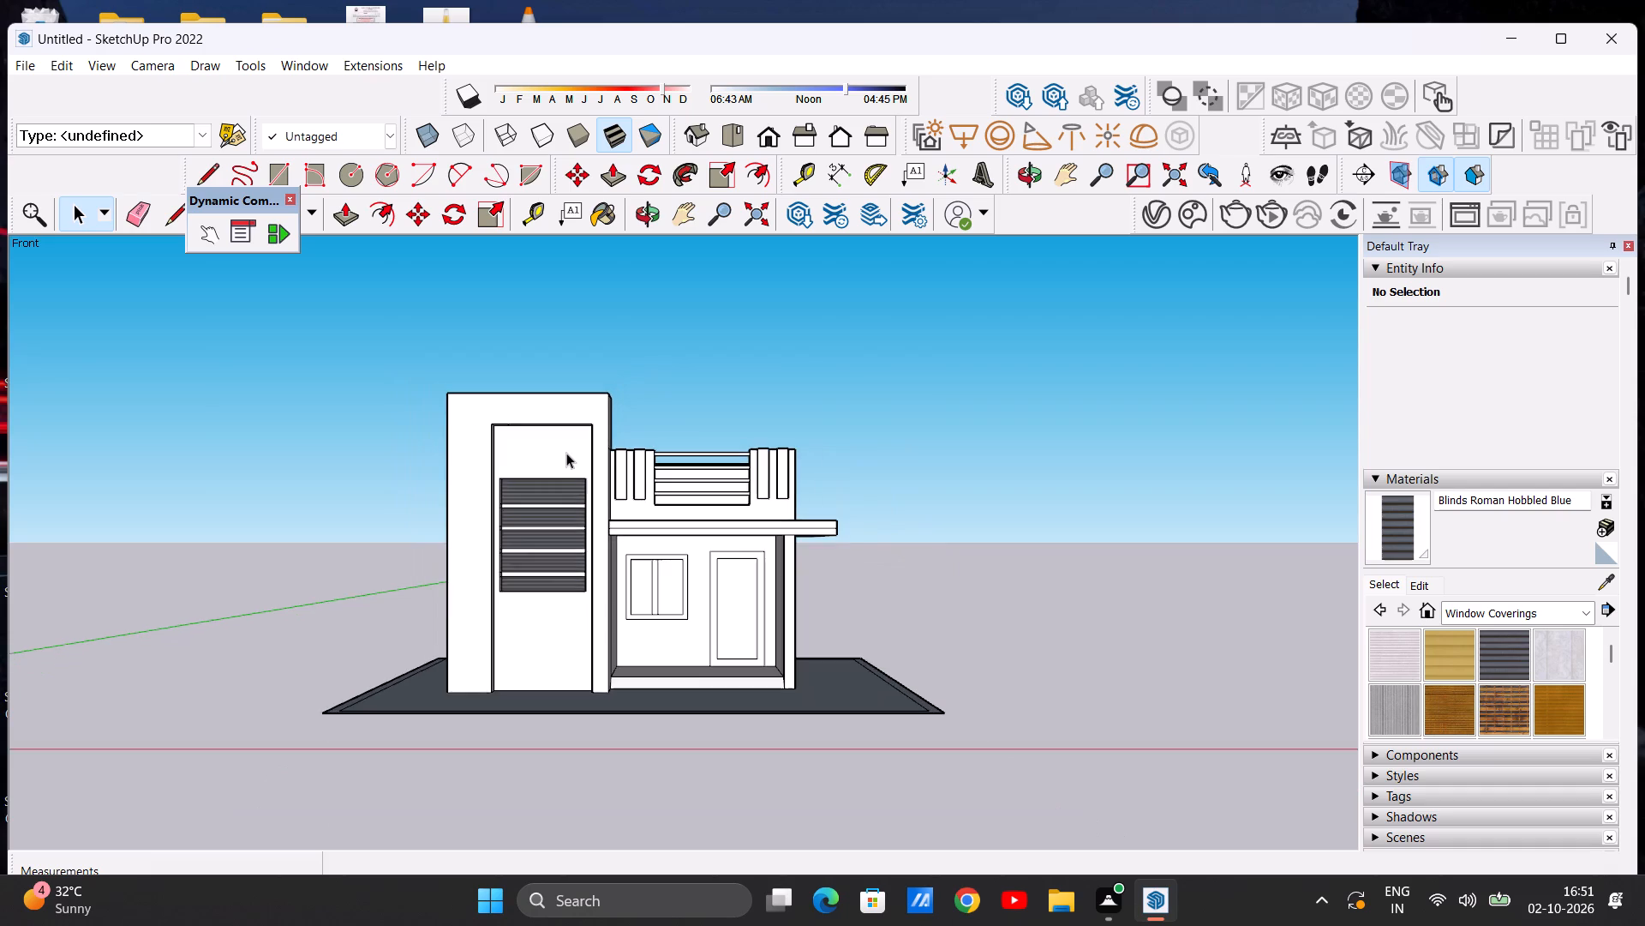
middle_click_drag(566, 453, 553, 473)
scroll(562, 436, "up", 6)
scroll(567, 450, "down", 3)
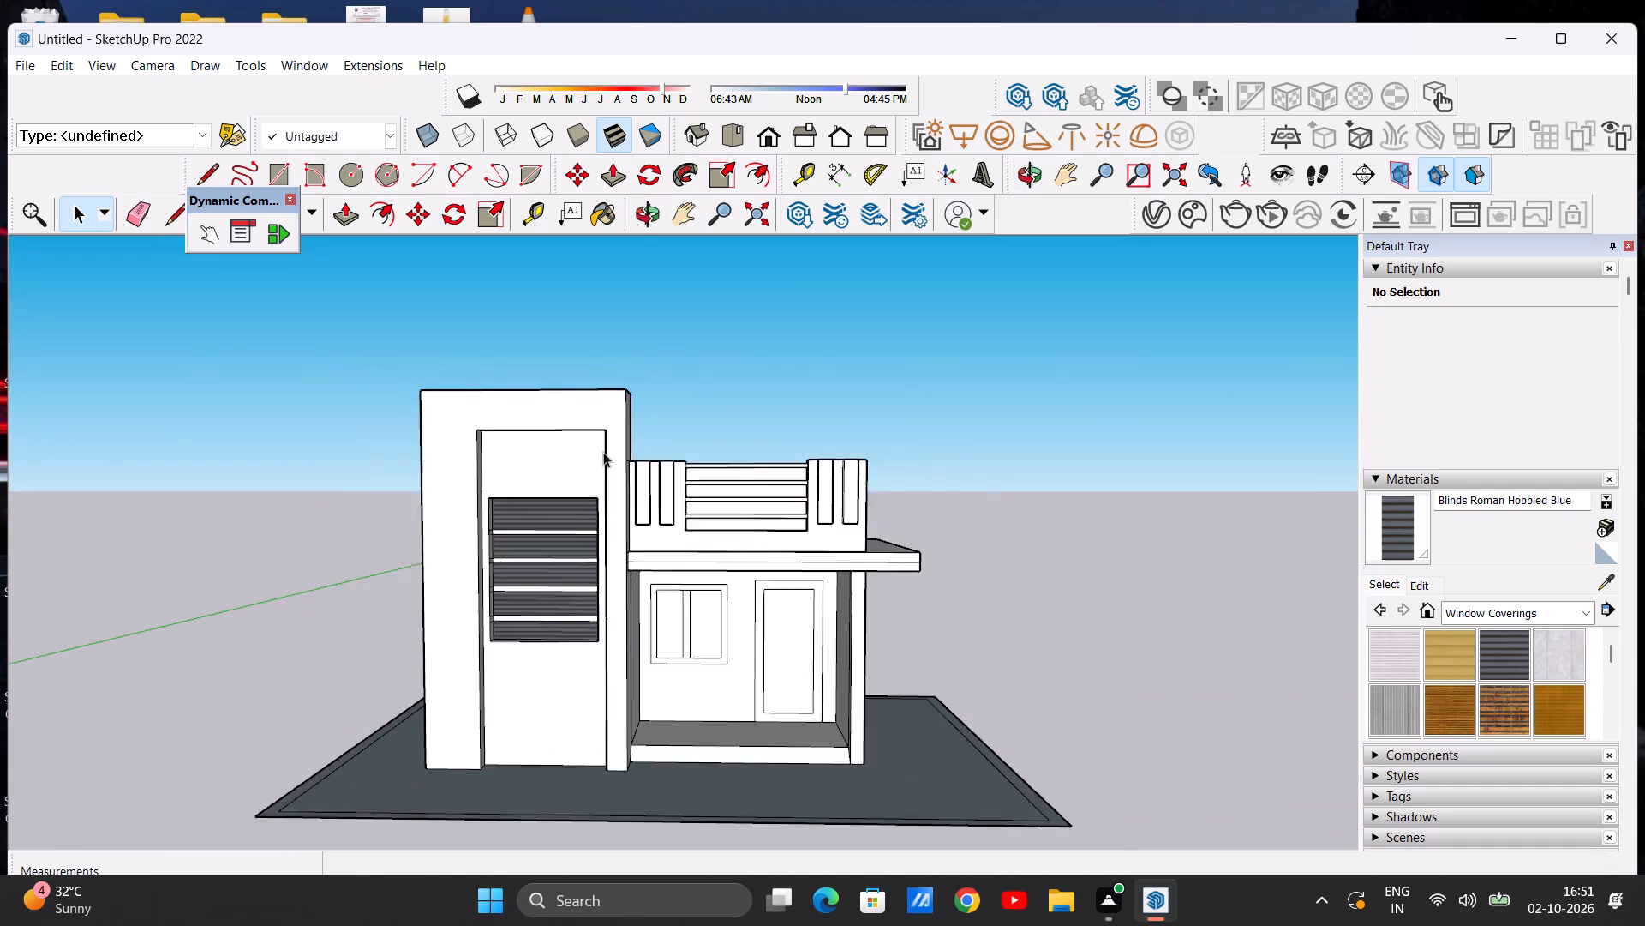
scroll(603, 452, "down", 6)
middle_click_drag(524, 520, 527, 799)
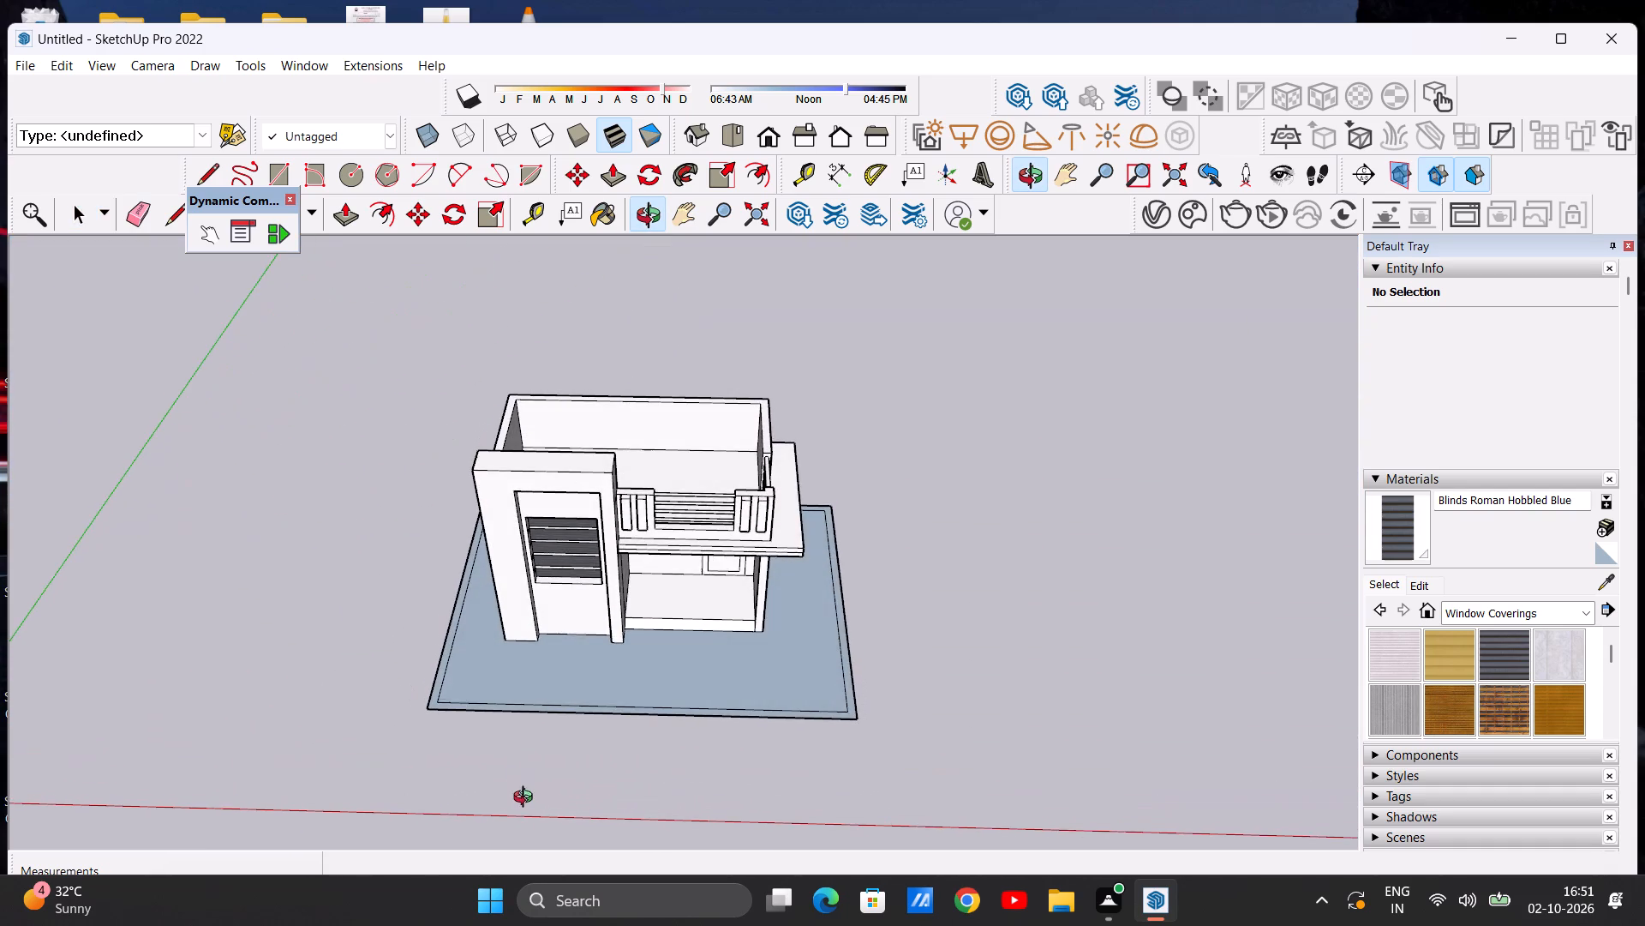
middle_click_drag(527, 799, 529, 508)
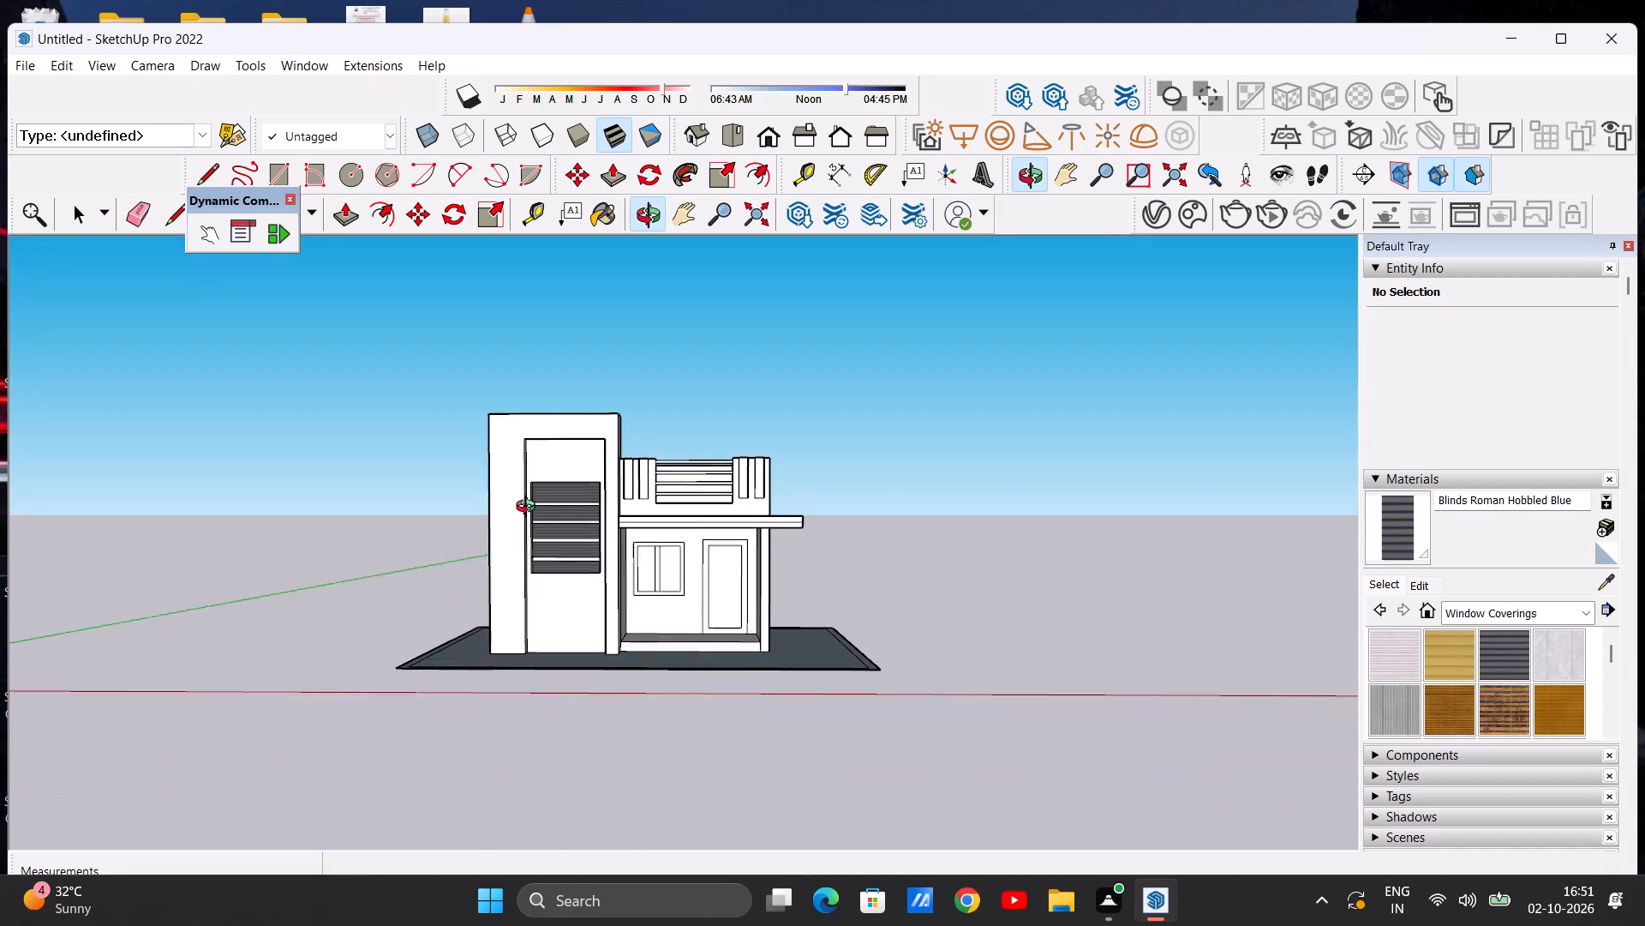
middle_click_drag(529, 508, 524, 504)
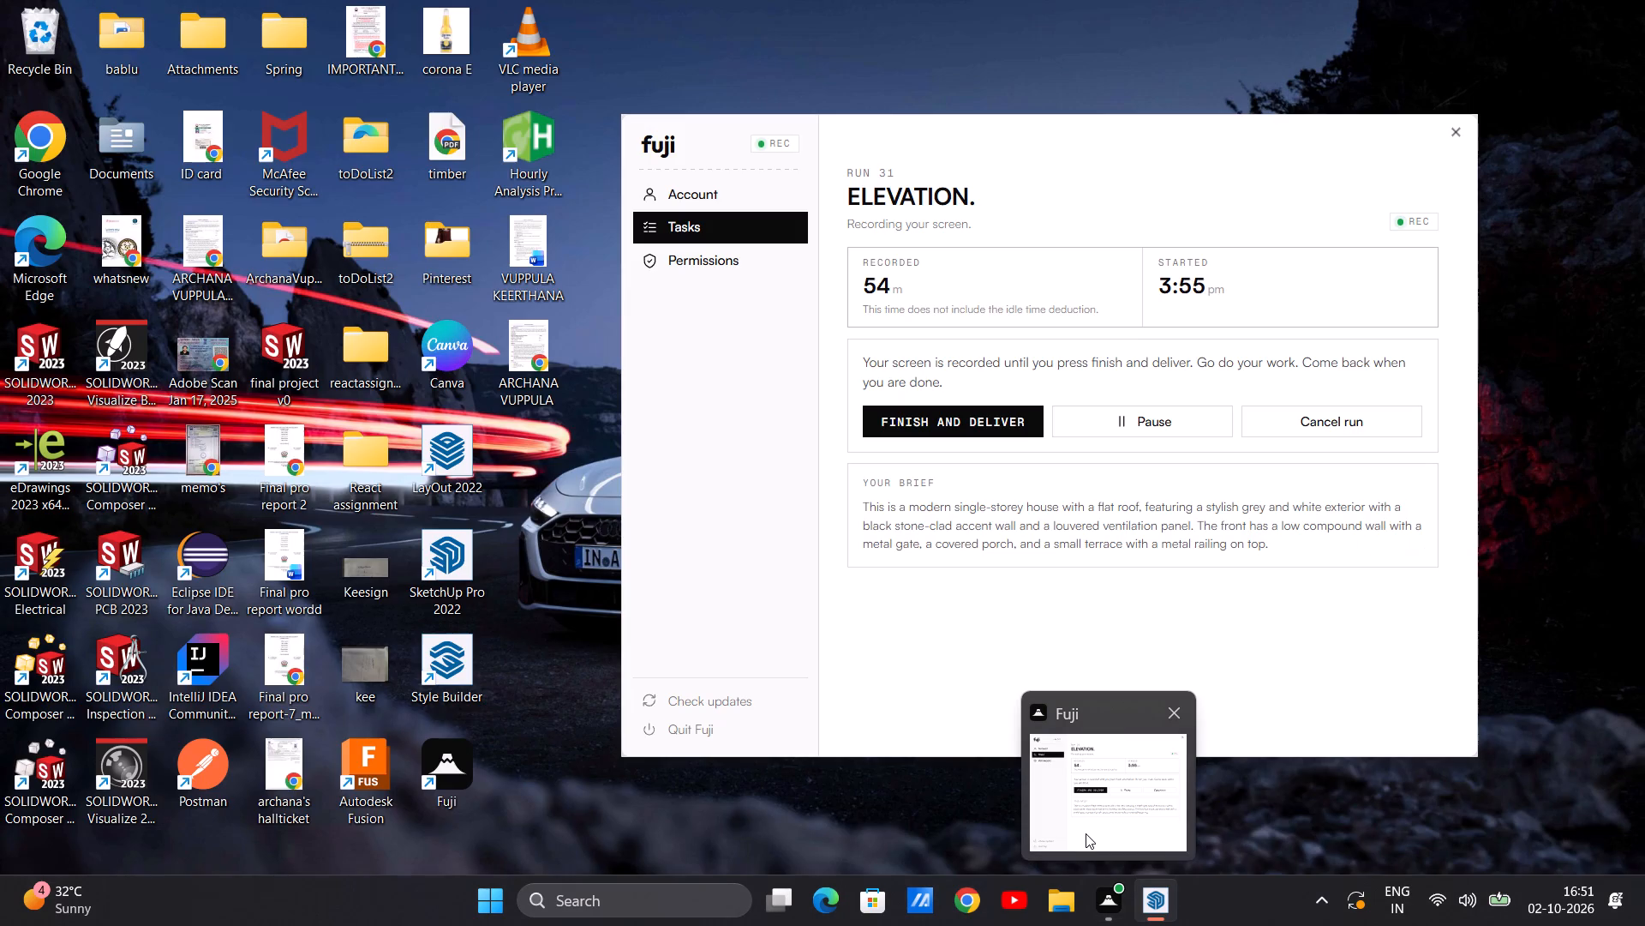
left_click(1115, 797)
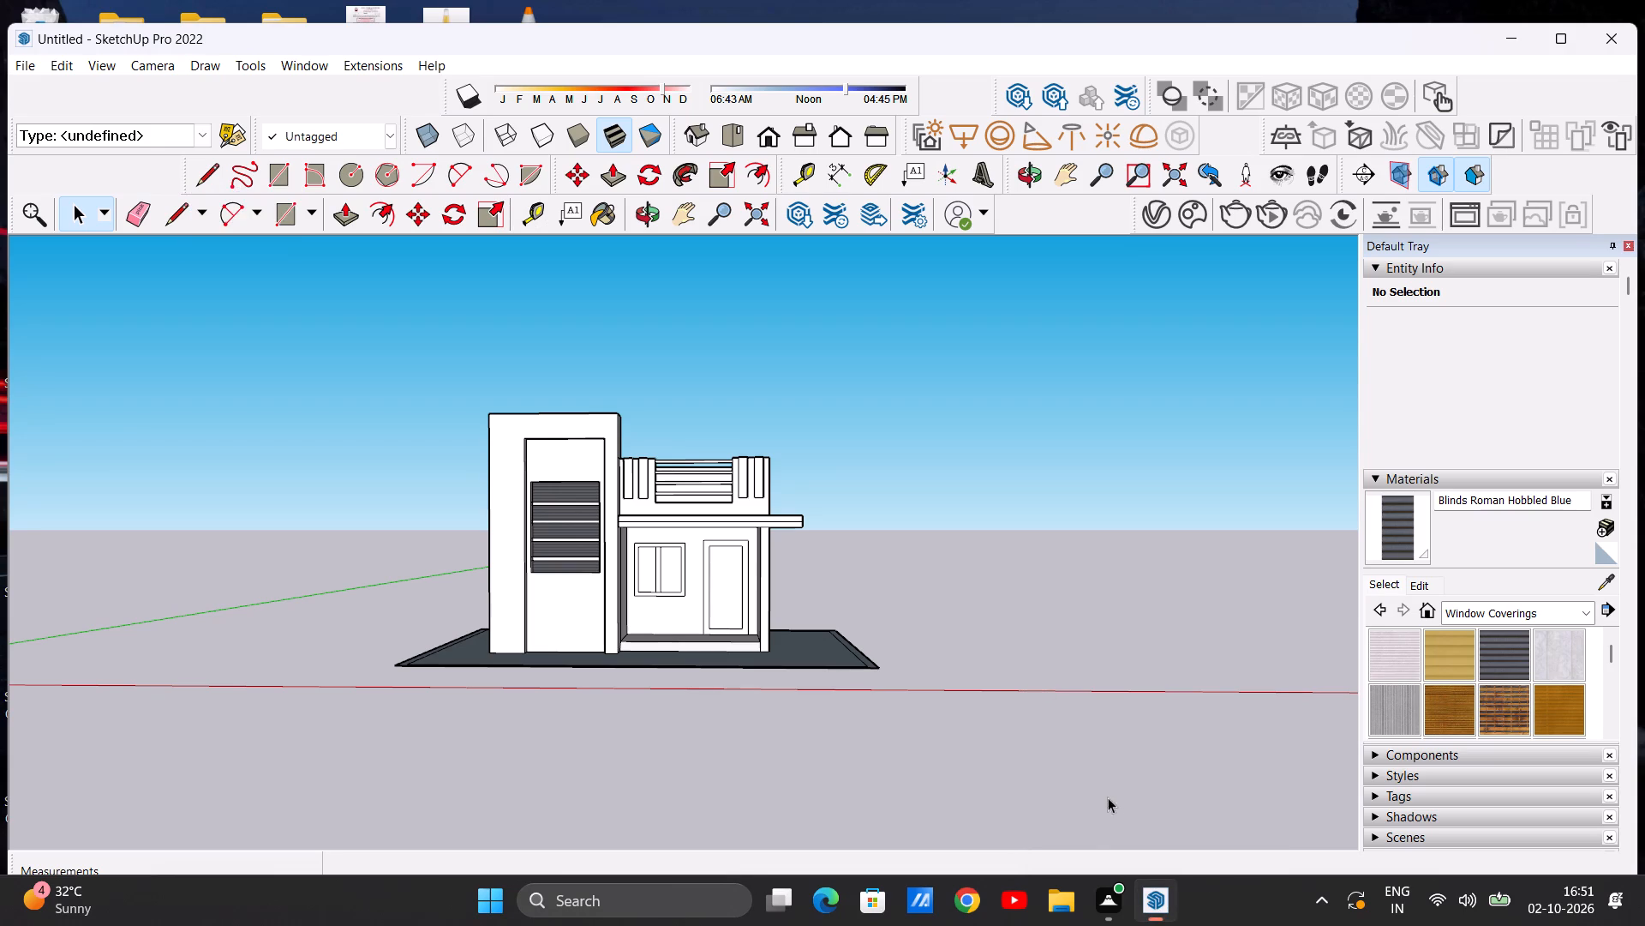
scroll(547, 504, "down", 4)
scroll(546, 526, "up", 5)
scroll(586, 564, "down", 2)
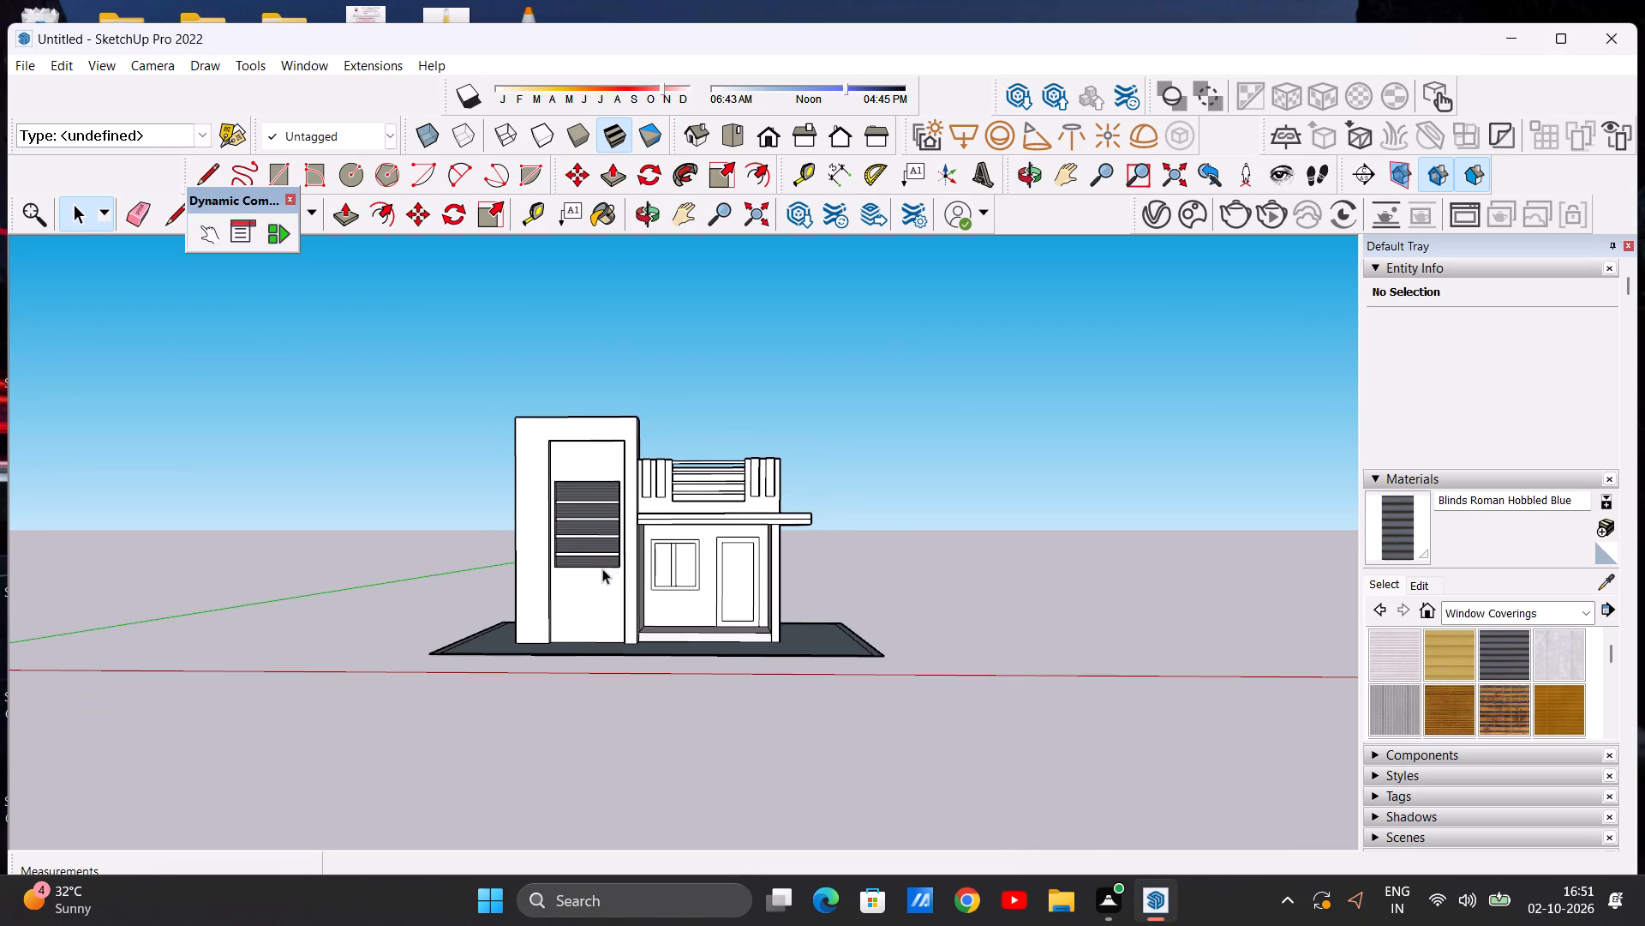
scroll(600, 584, "down", 3)
scroll(580, 580, "up", 4)
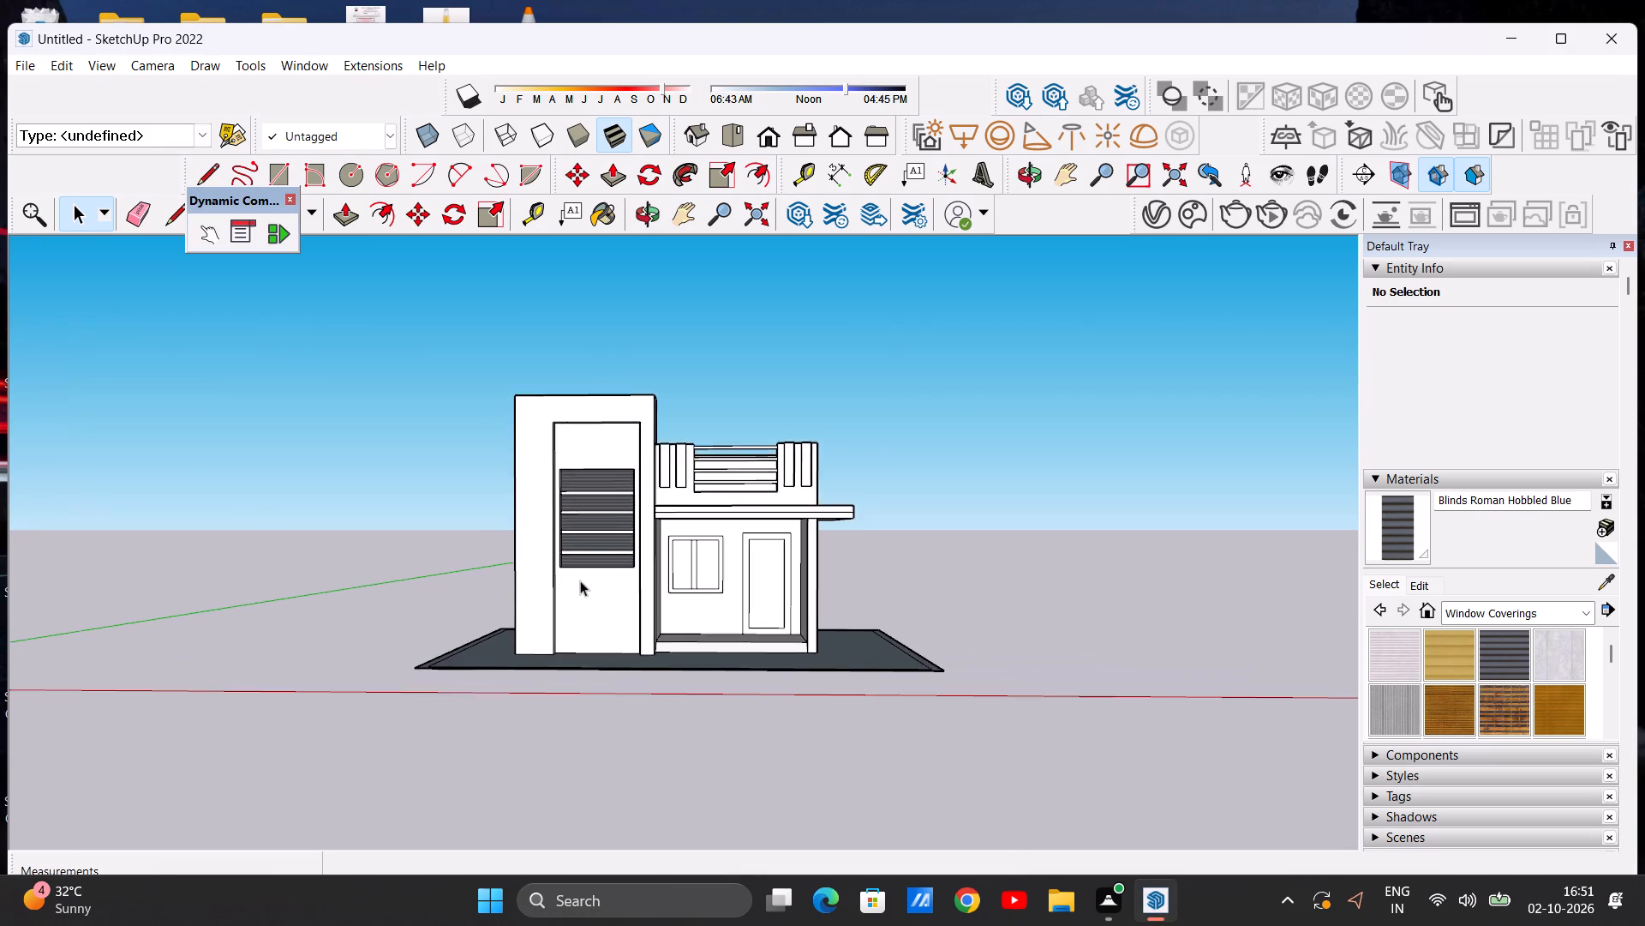
scroll(580, 580, "up", 9)
scroll(578, 604, "down", 5)
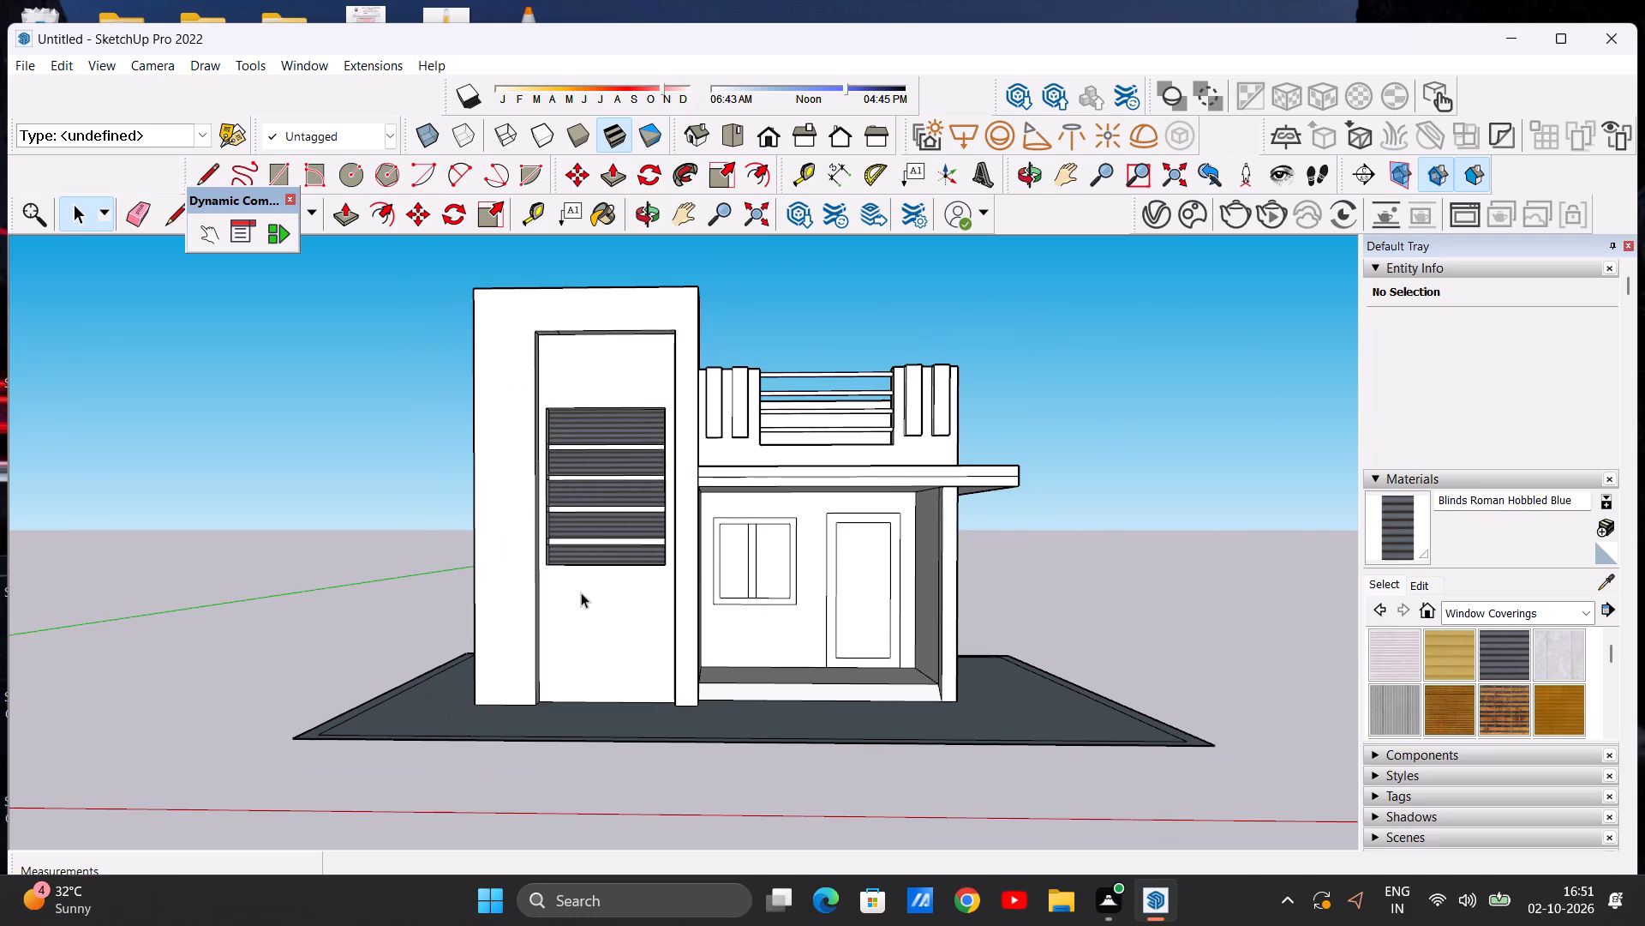
scroll(484, 637, "down", 2)
At the plot's front corner beside the tall wall, extend the inner border line 9" to the side edge and draw a line across the front border nearby.
middle_click_drag(458, 622, 482, 794)
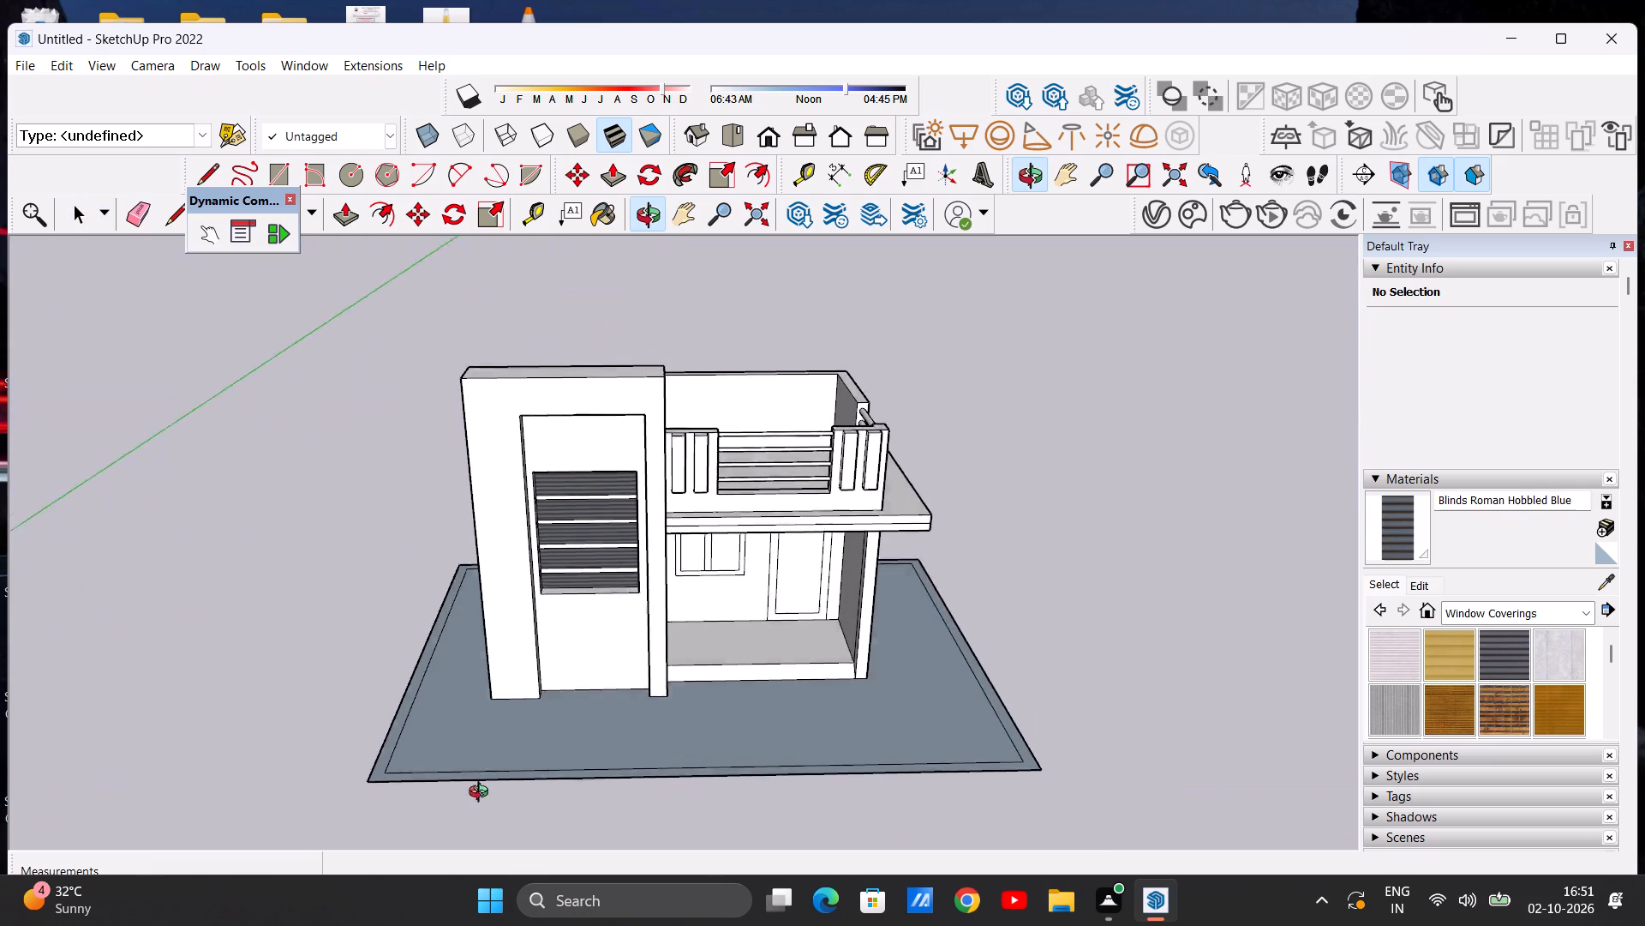
middle_click_drag(482, 794, 470, 823)
scroll(480, 660, "up", 3)
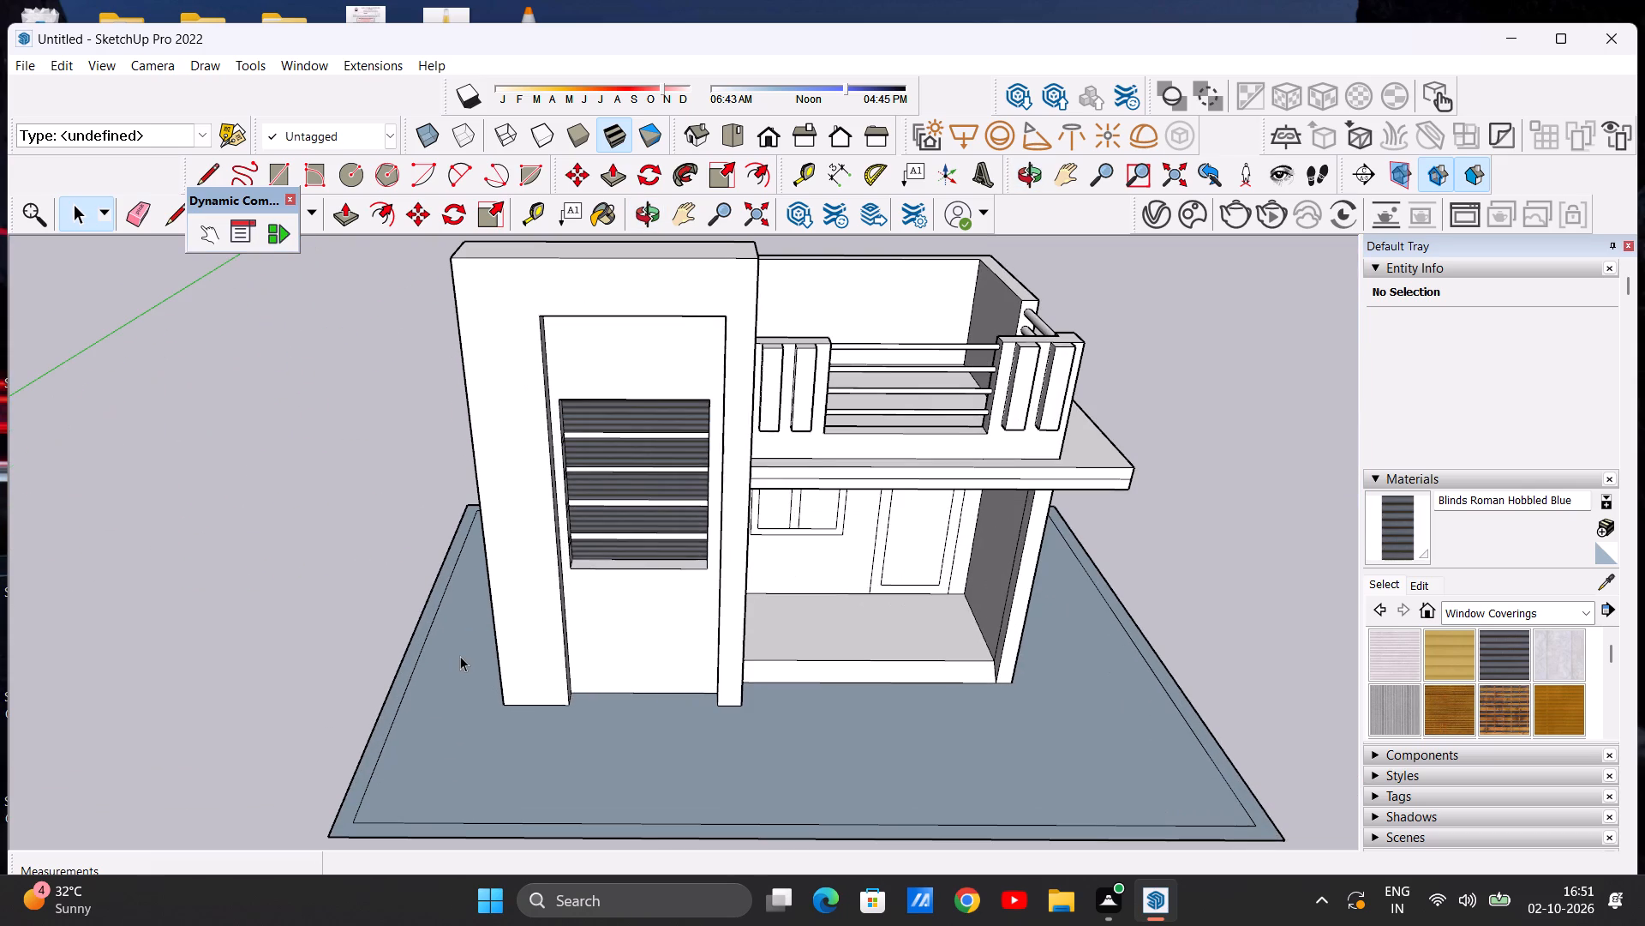
scroll(542, 680, "down", 8)
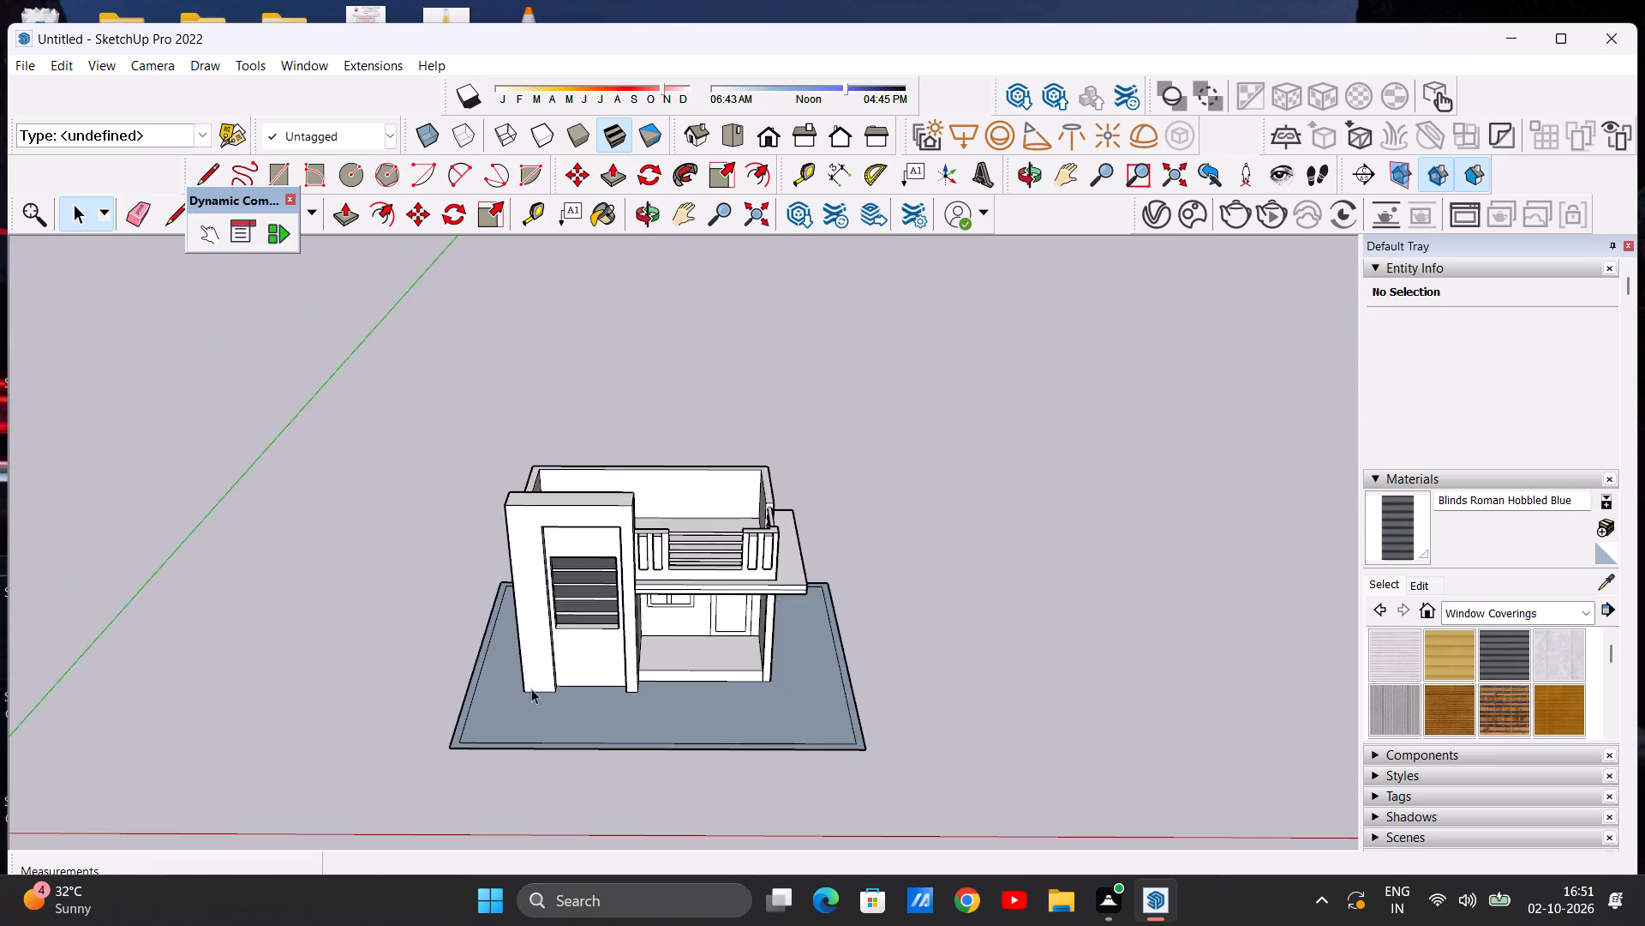
middle_click_drag(524, 694, 520, 767)
scroll(528, 751, "up", 2)
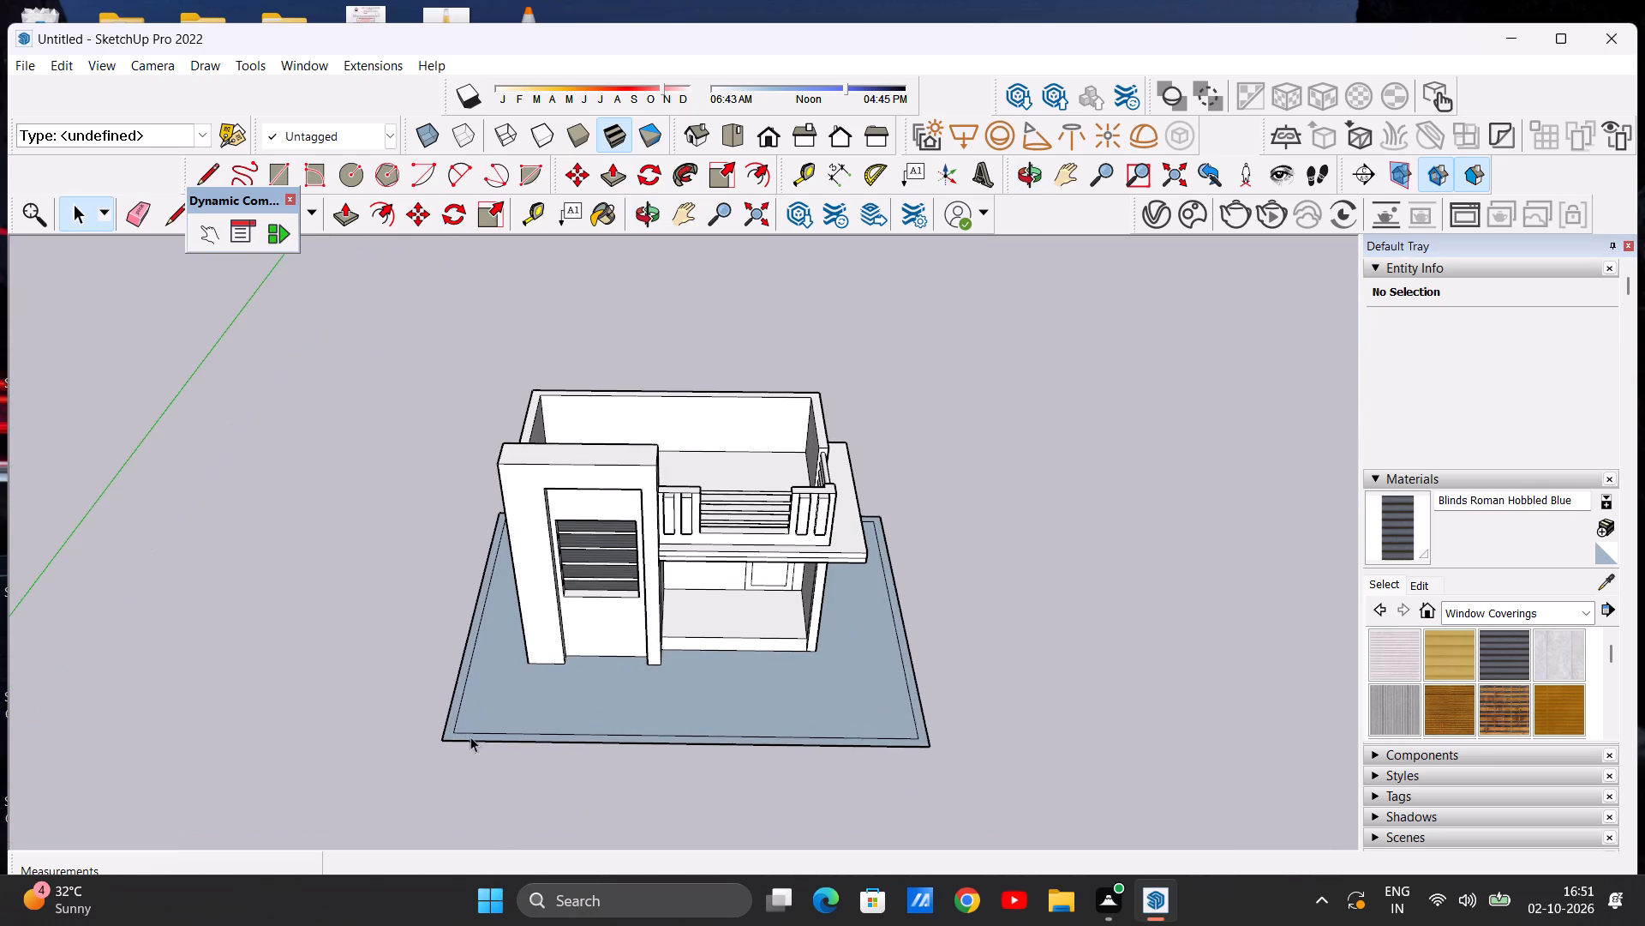
scroll(477, 707, "down", 4)
scroll(469, 727, "up", 5)
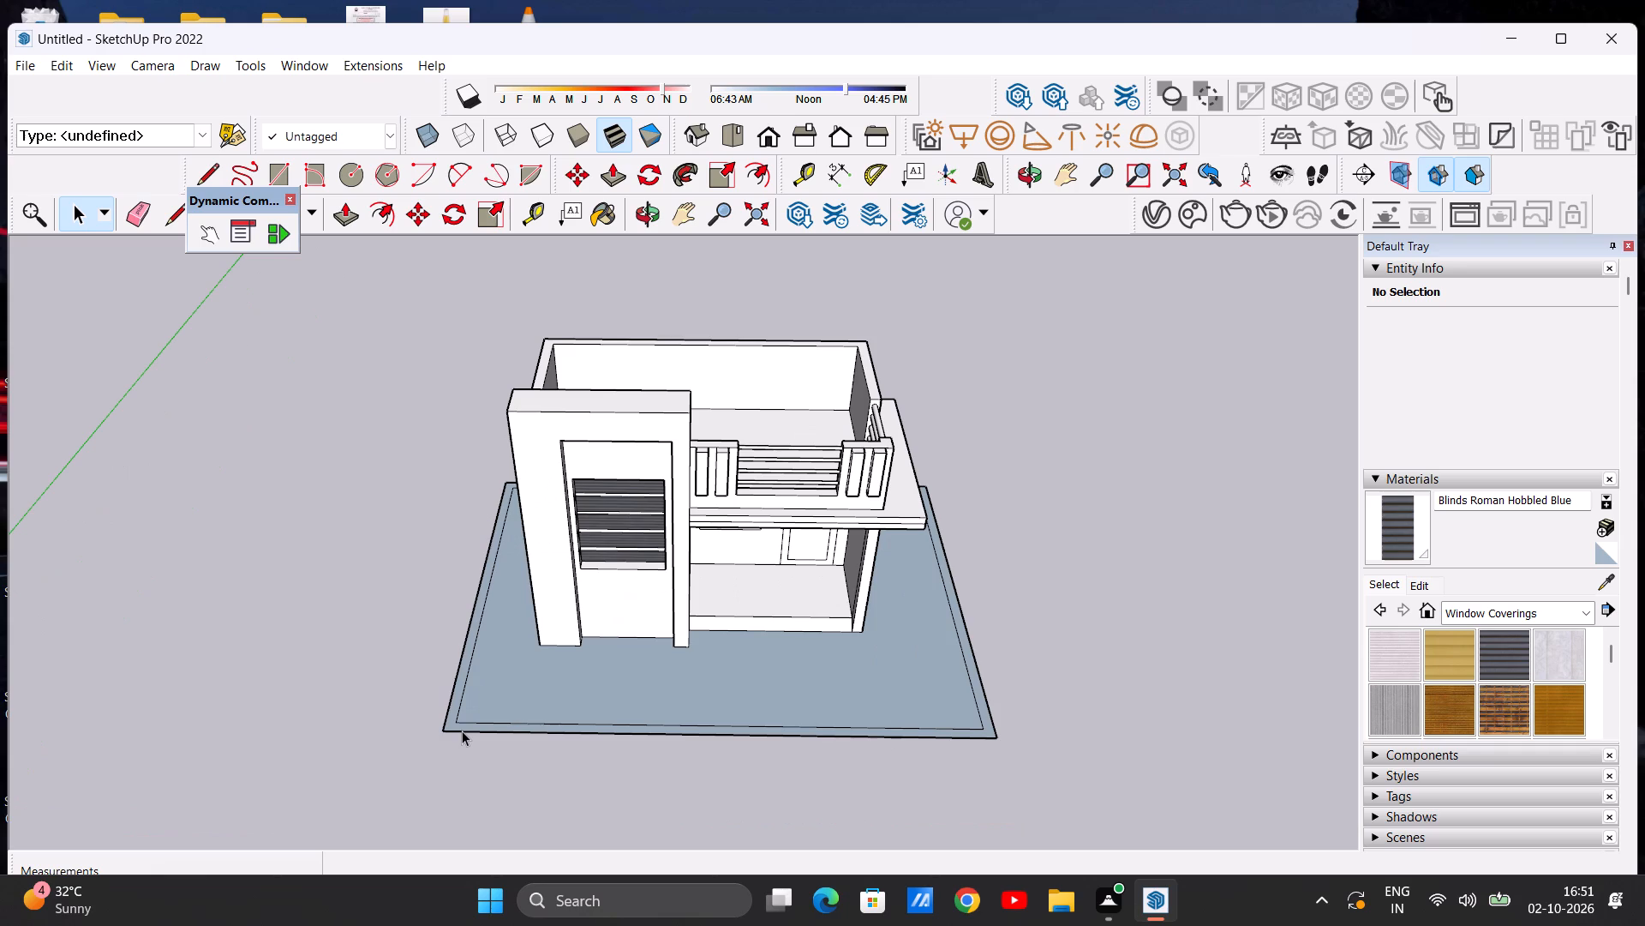
scroll(488, 734, "up", 7)
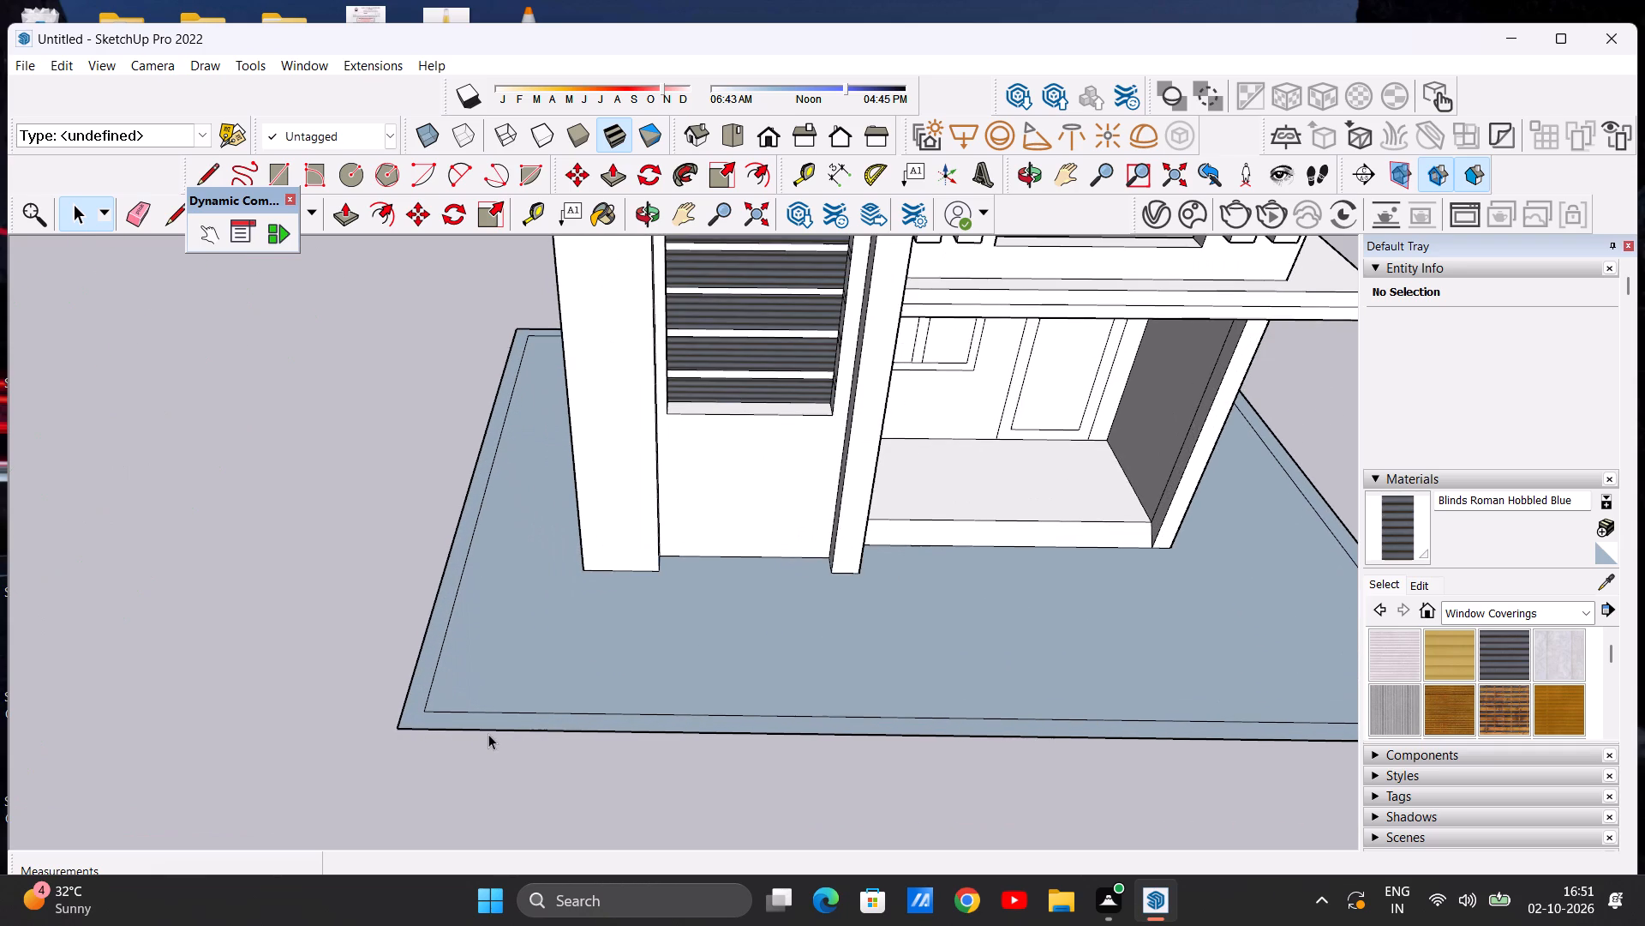
key("l")
scroll(402, 718, "up", 4)
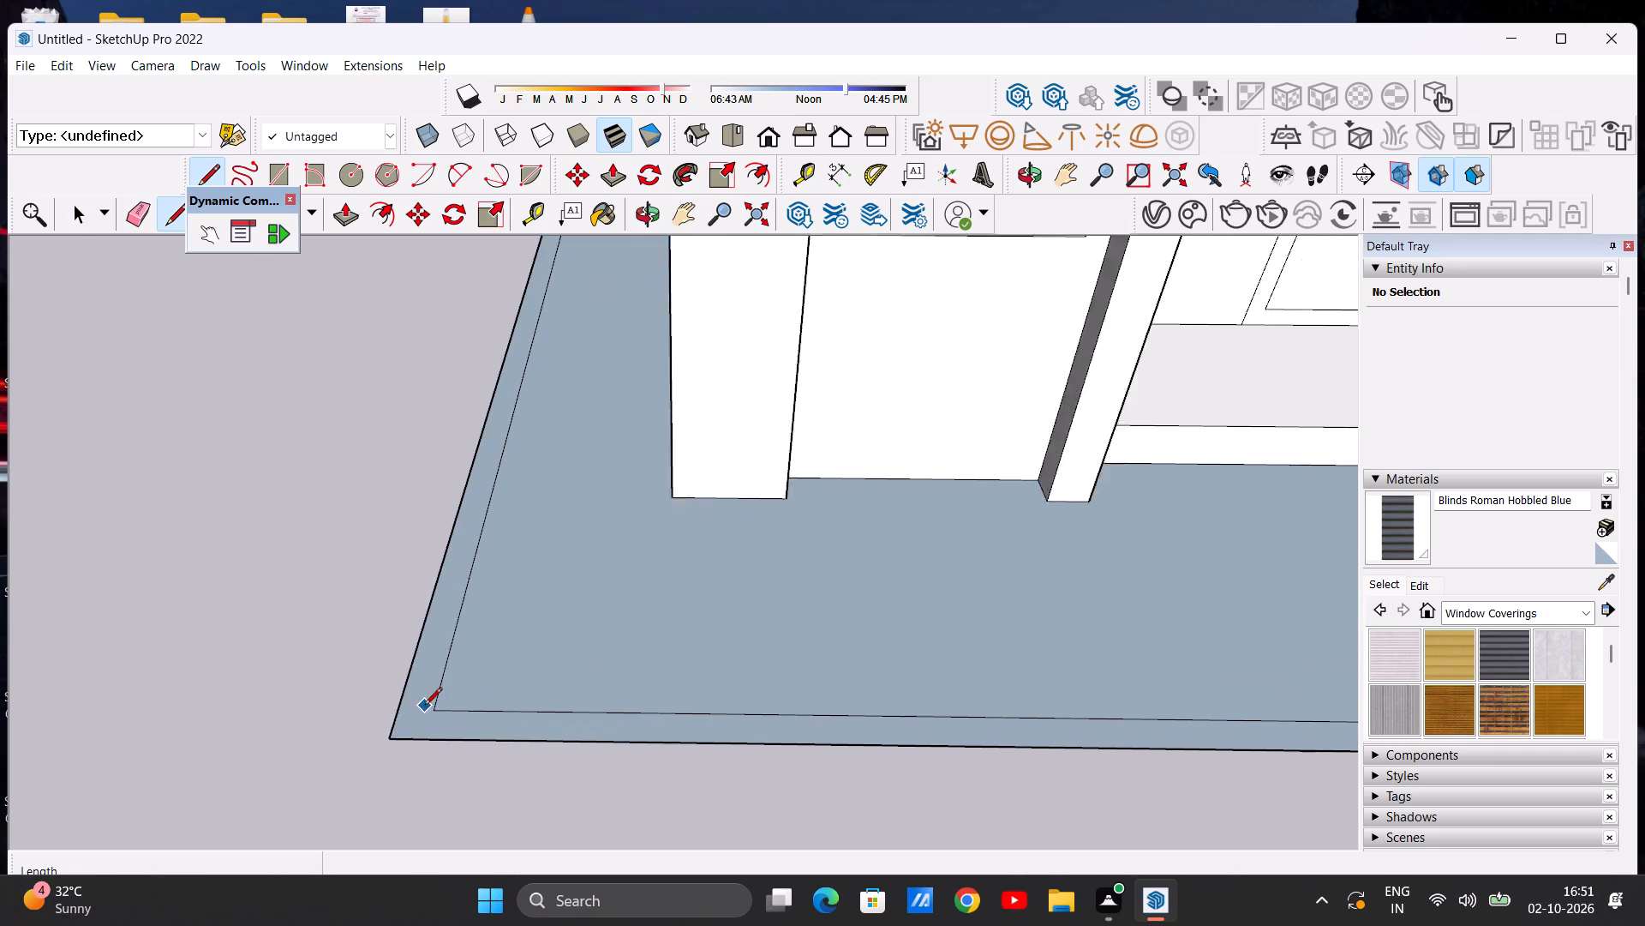
scroll(424, 707, "up", 7)
left_click(434, 707)
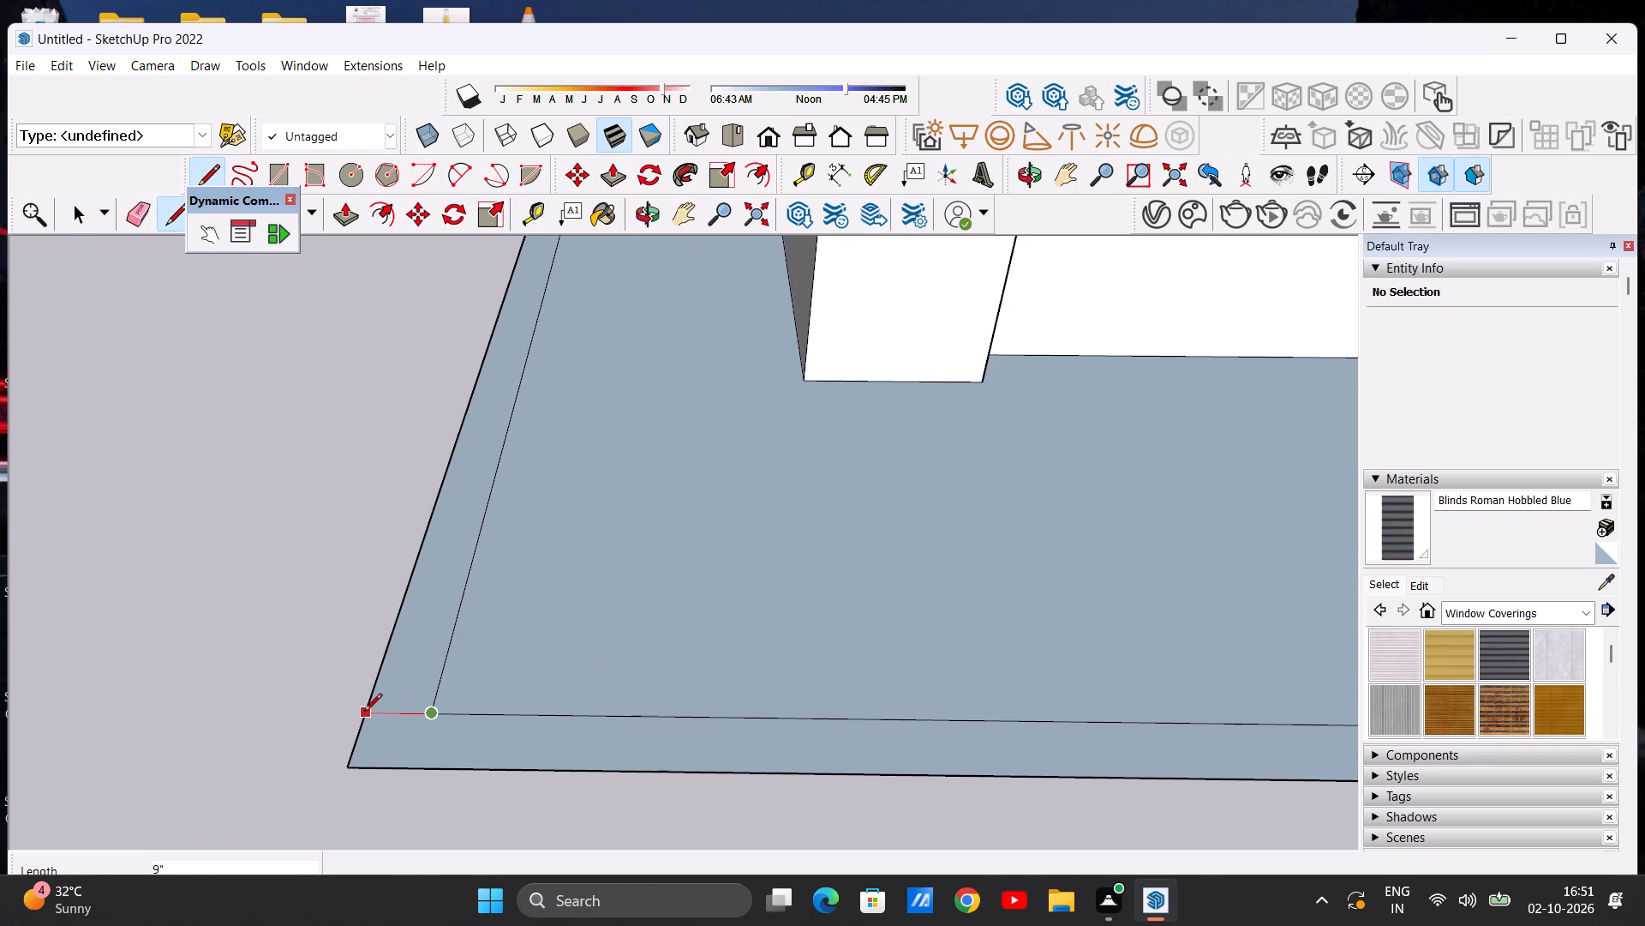
left_click(364, 713)
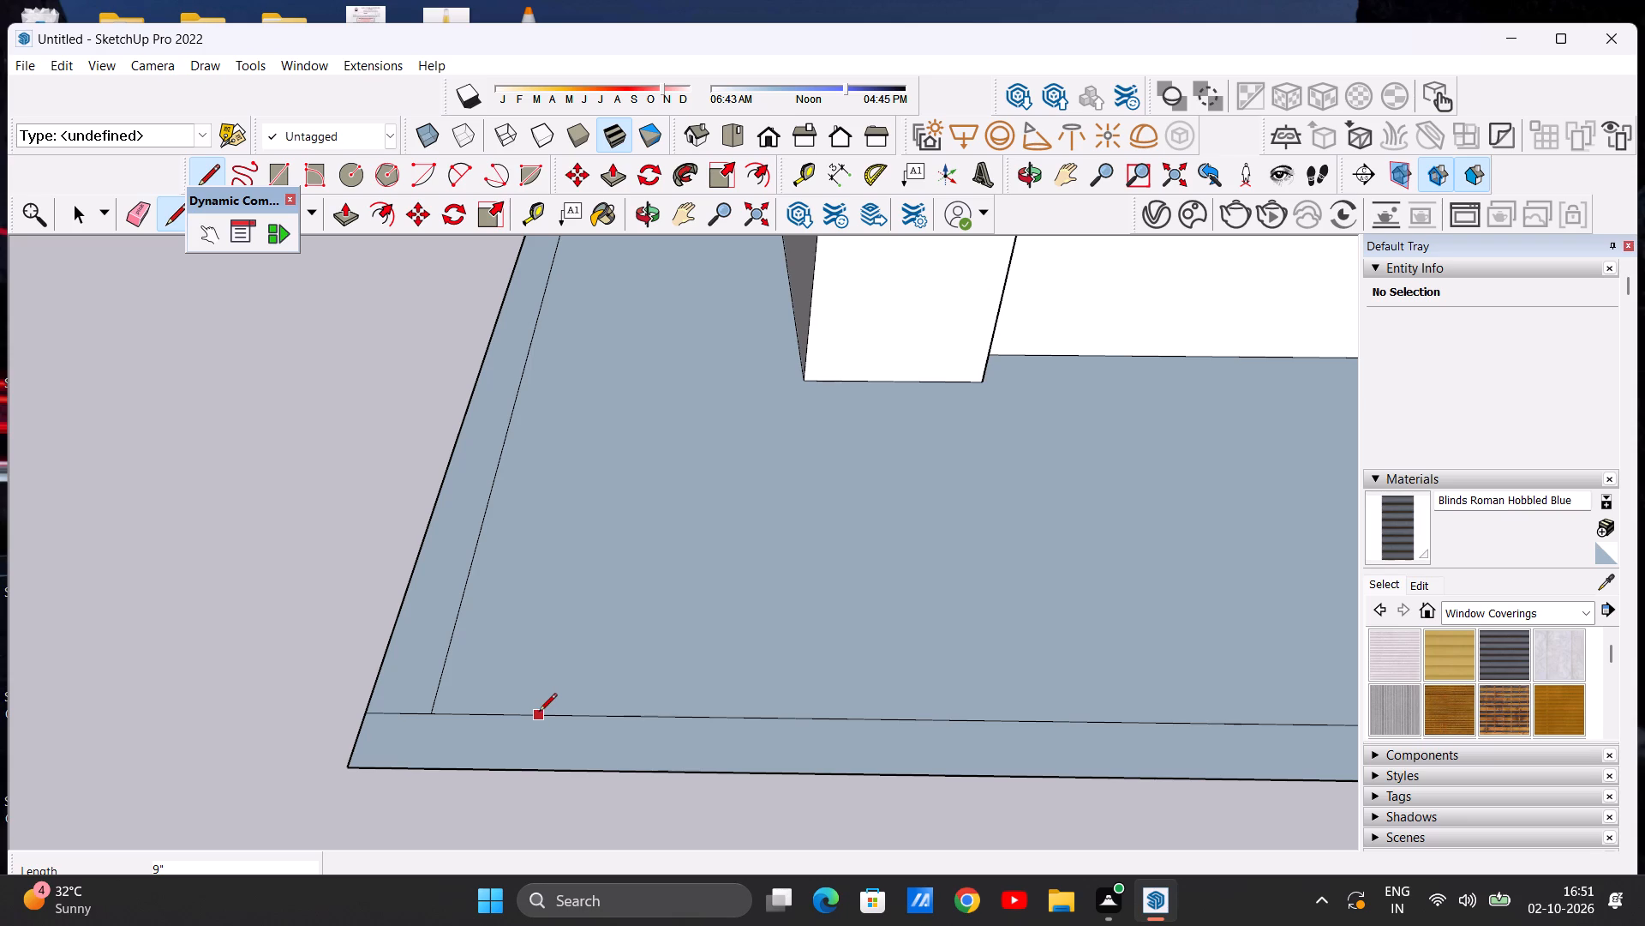
left_click(529, 714)
left_click(528, 771)
scroll(521, 740, "down", 15)
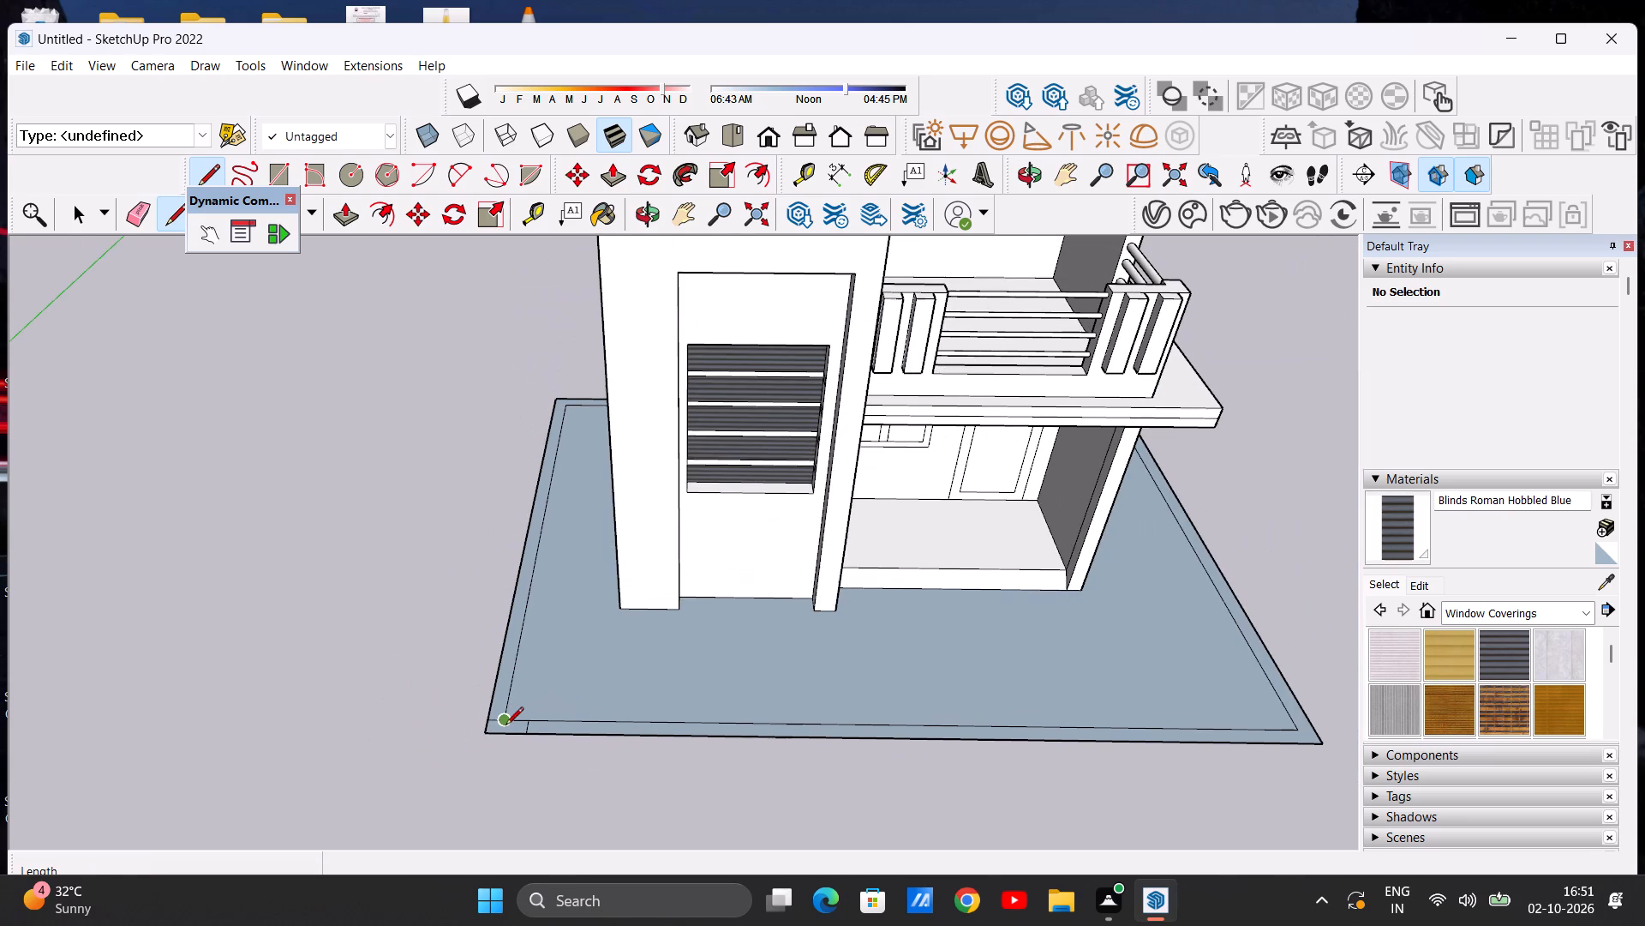
key("space")
scroll(483, 739, "down", 3)
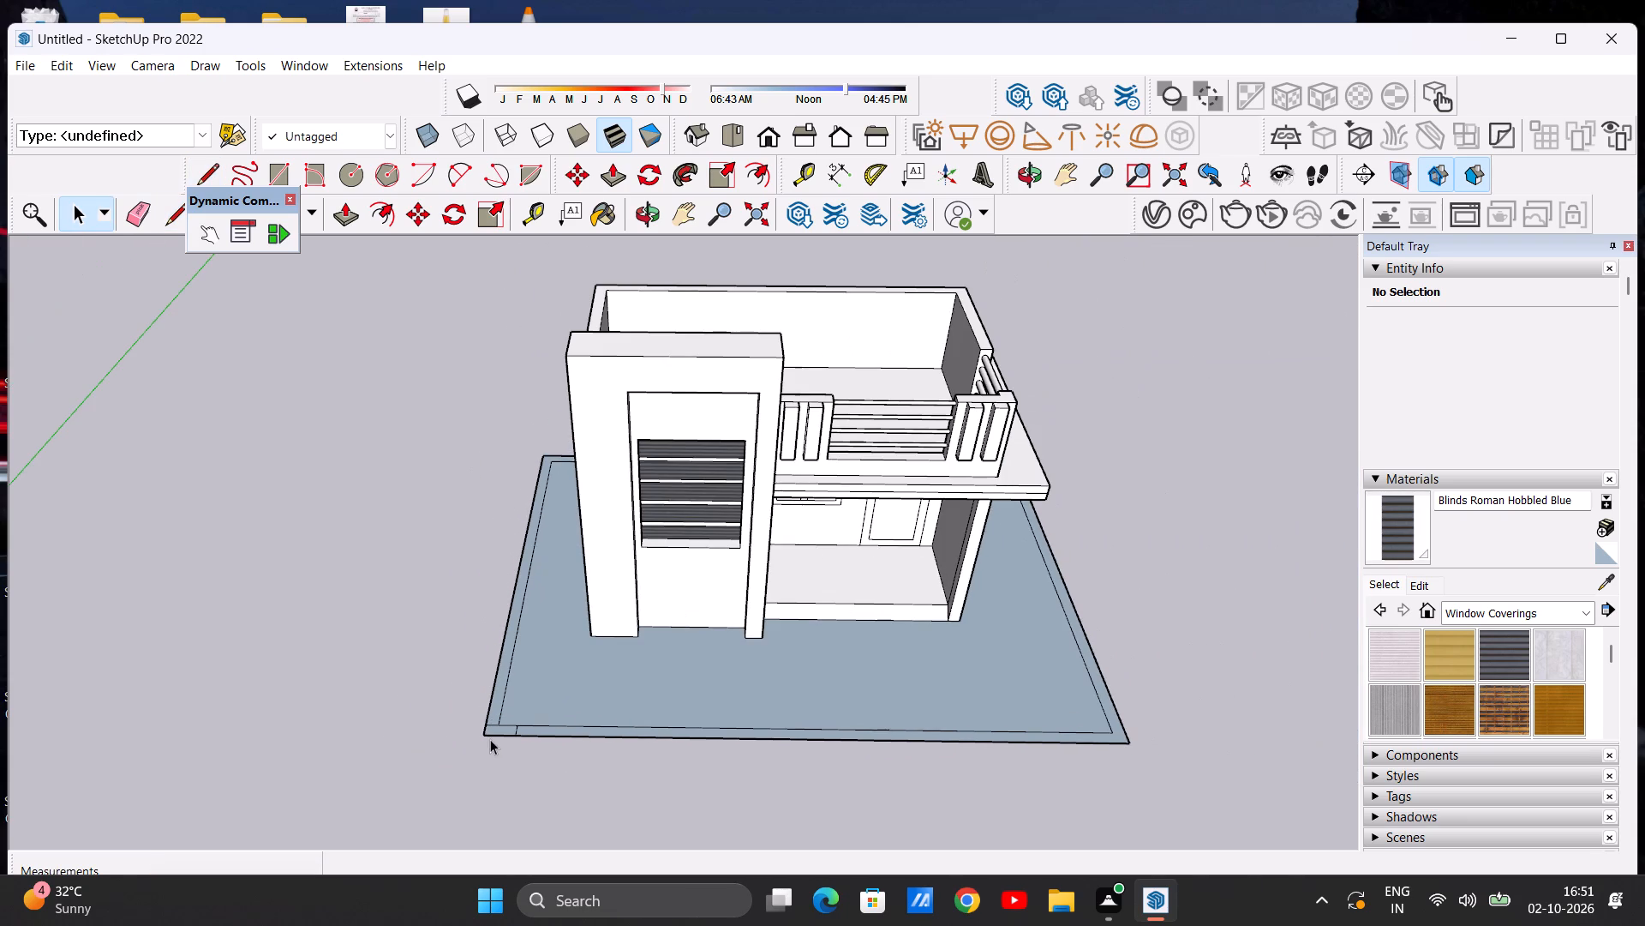
Draw three 9" lines across the front border: one before the tall wall's window, and two close together near the porch-side end of that wall.
scroll(722, 721, "up", 2)
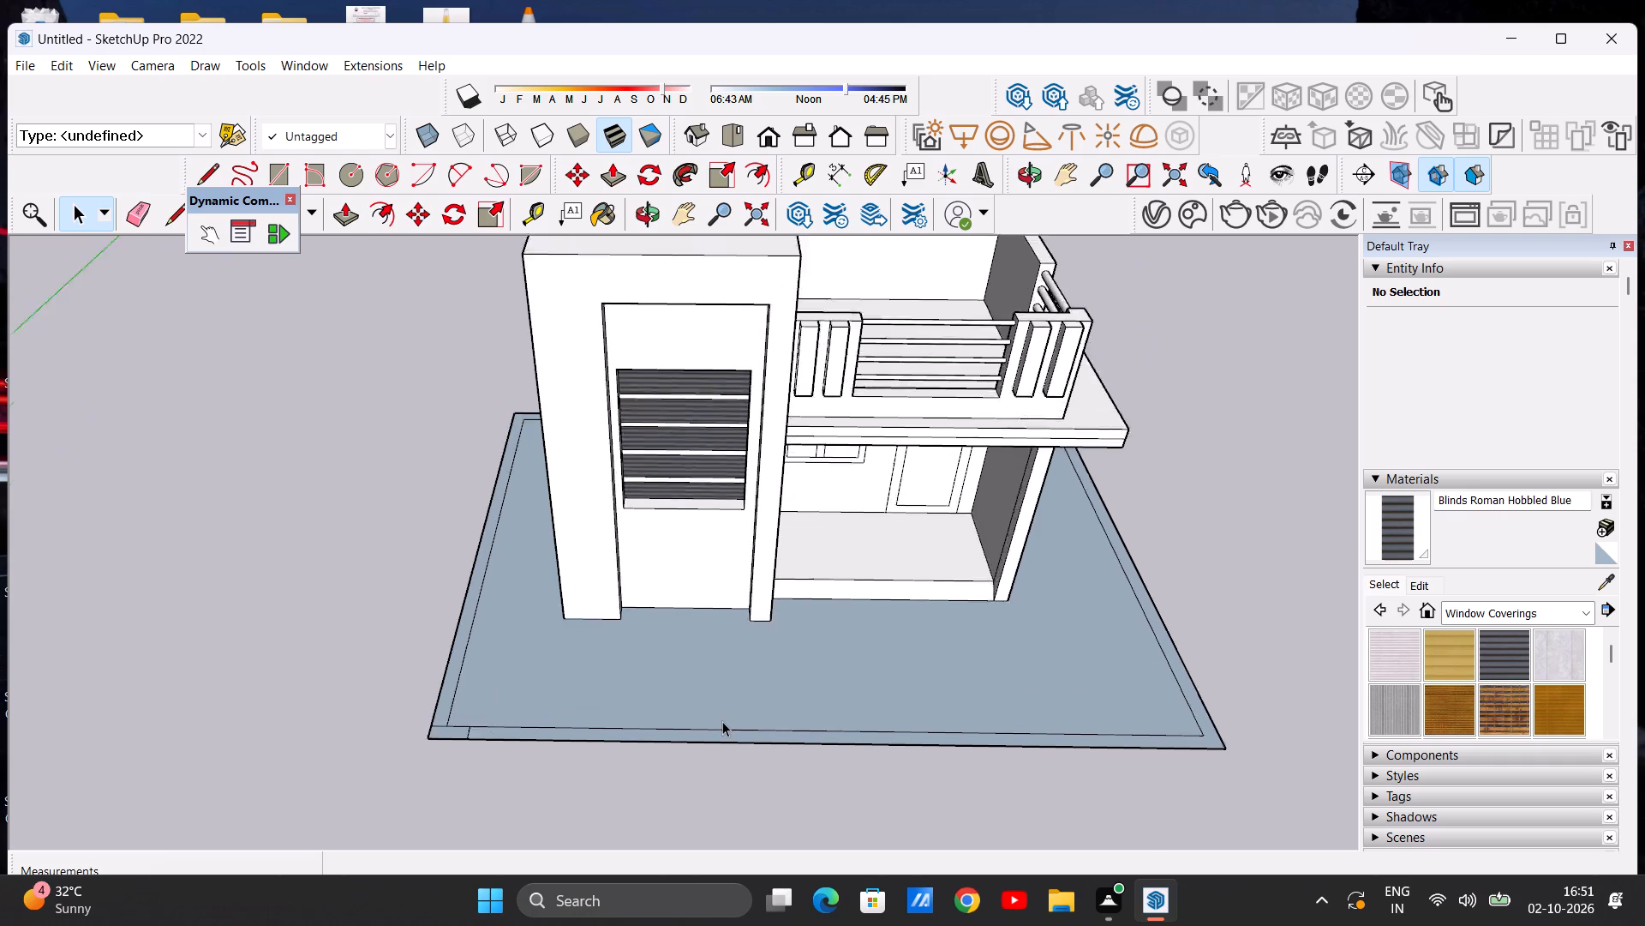
scroll(722, 721, "up", 2)
scroll(572, 737, "down", 3)
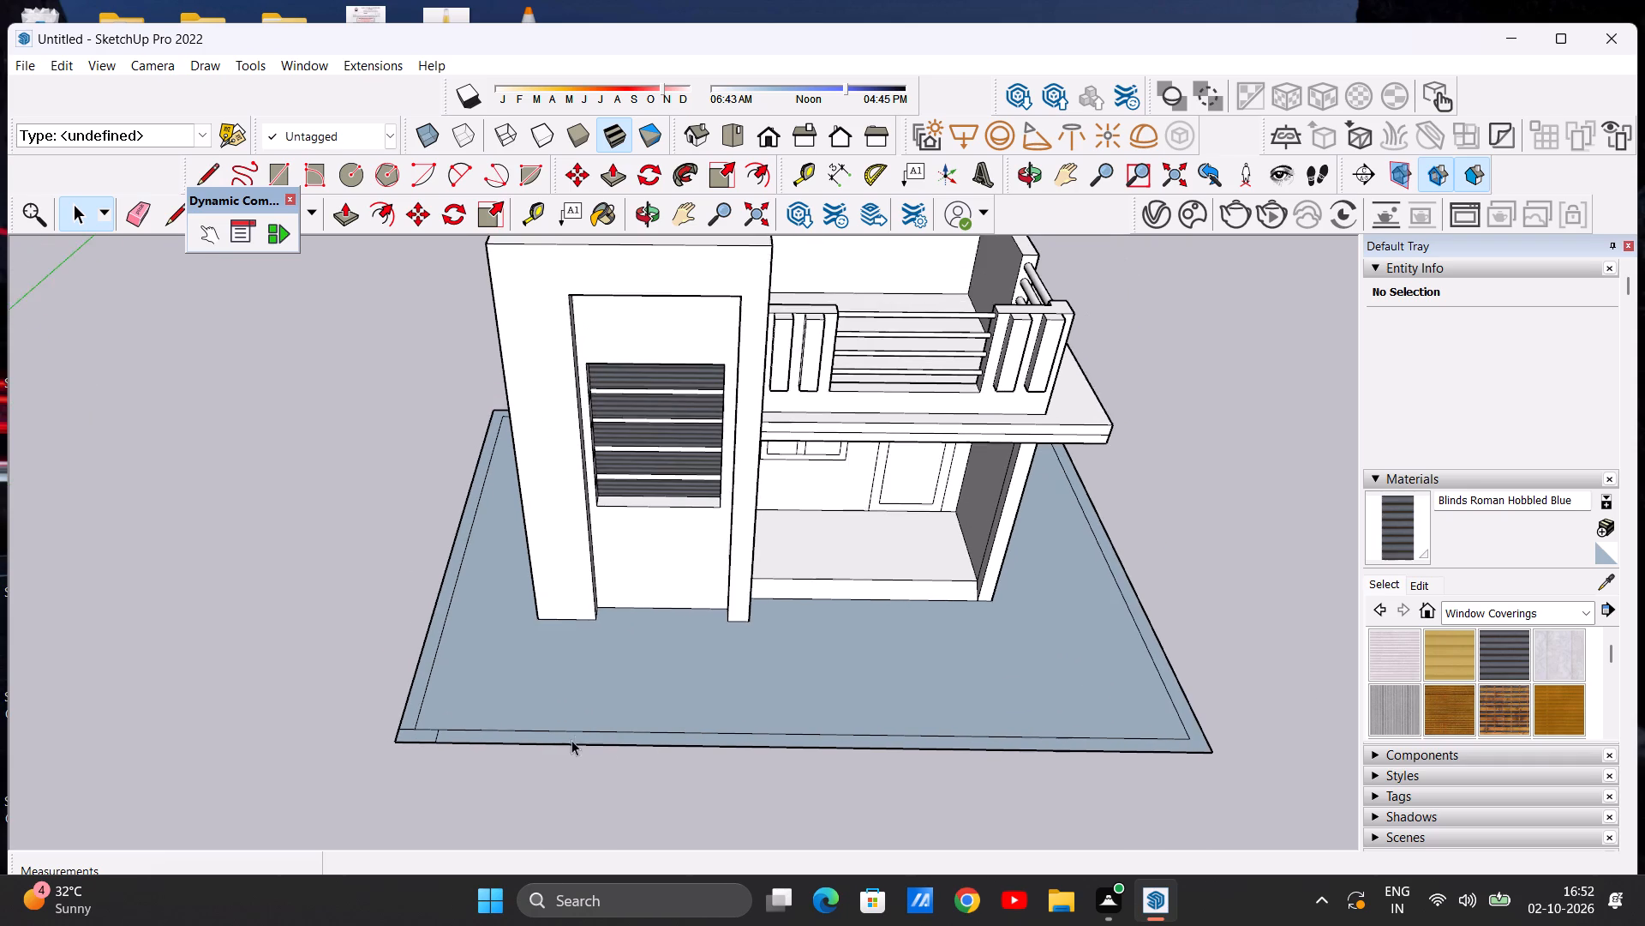
scroll(619, 725, "up", 3)
key("l")
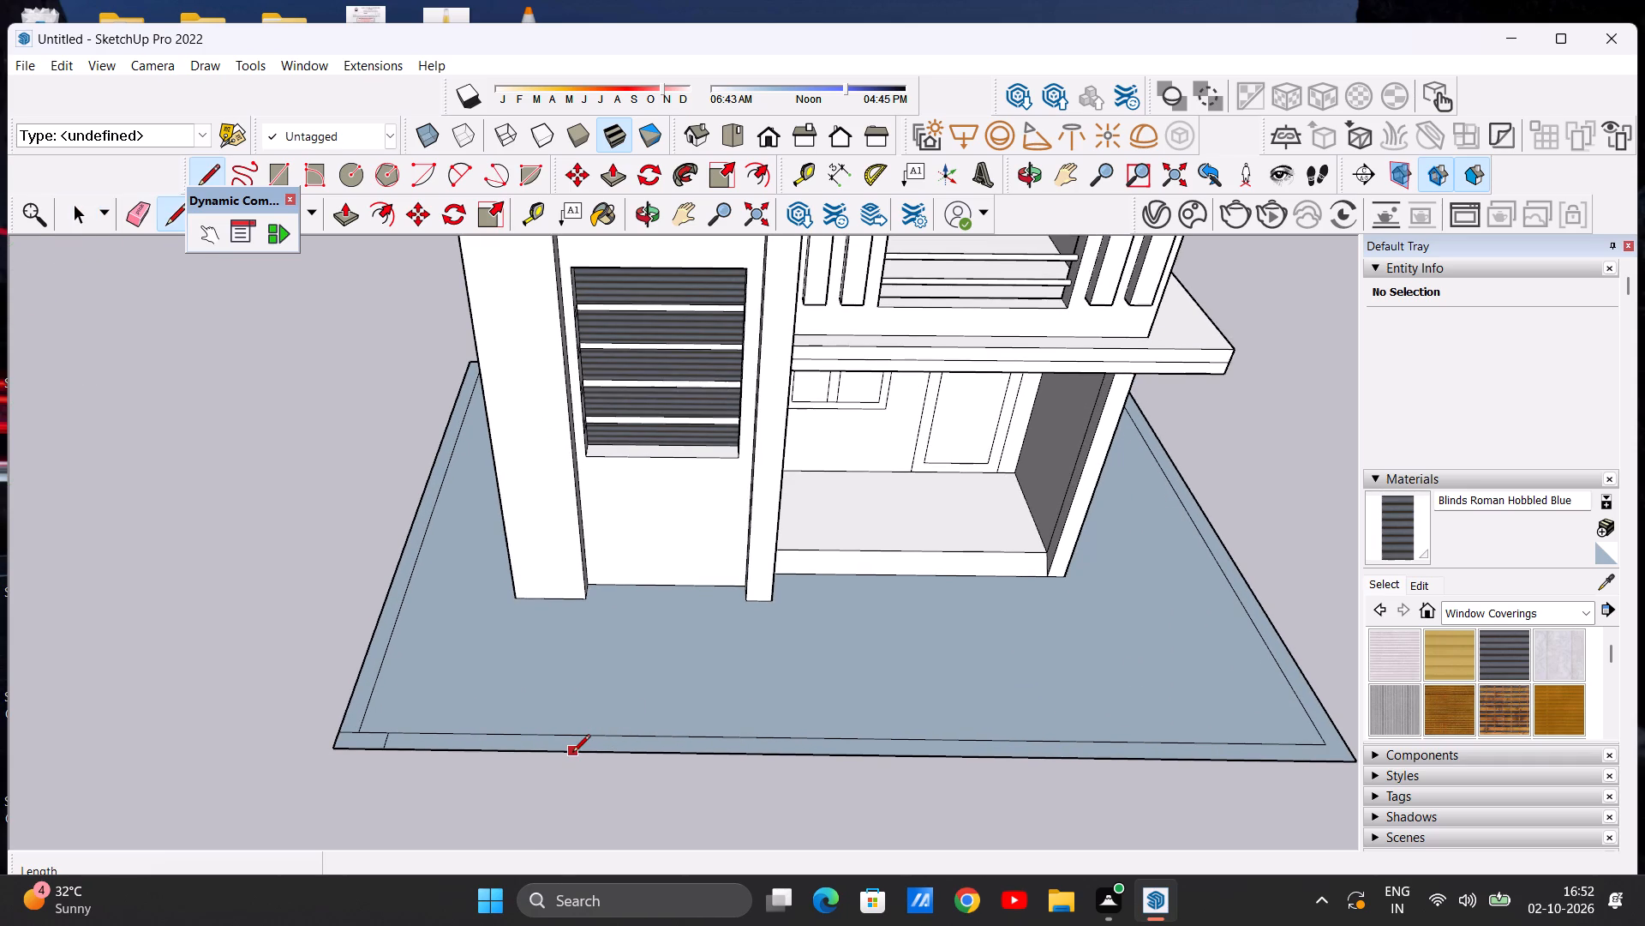
left_click(572, 754)
left_click(577, 736)
left_click(761, 742)
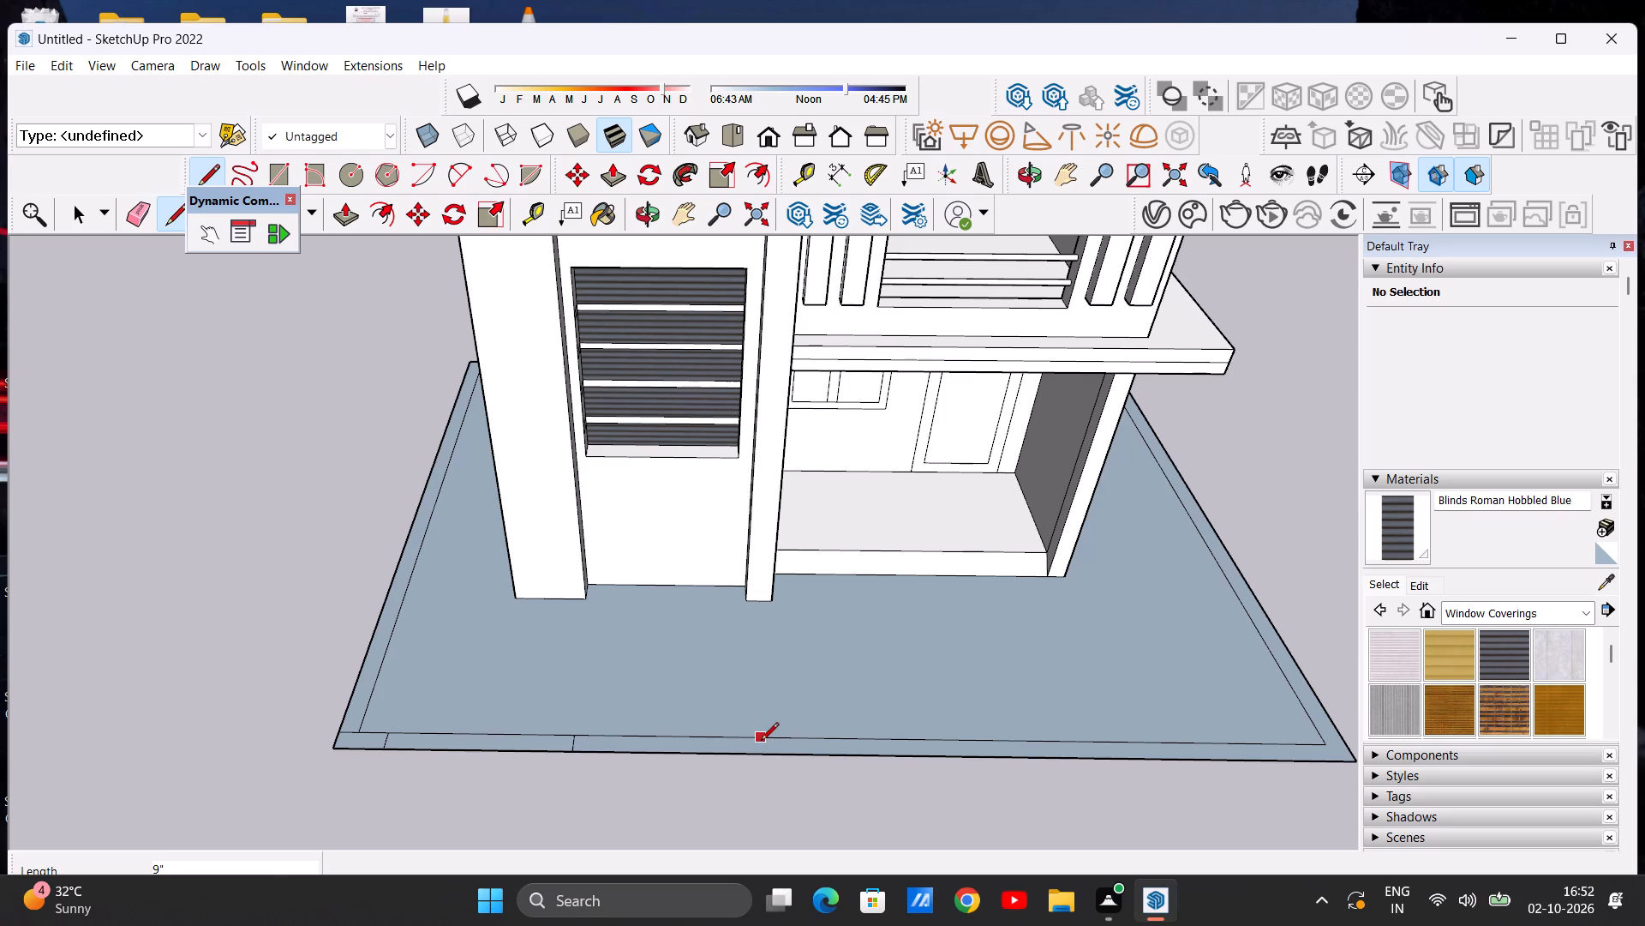
left_click(762, 755)
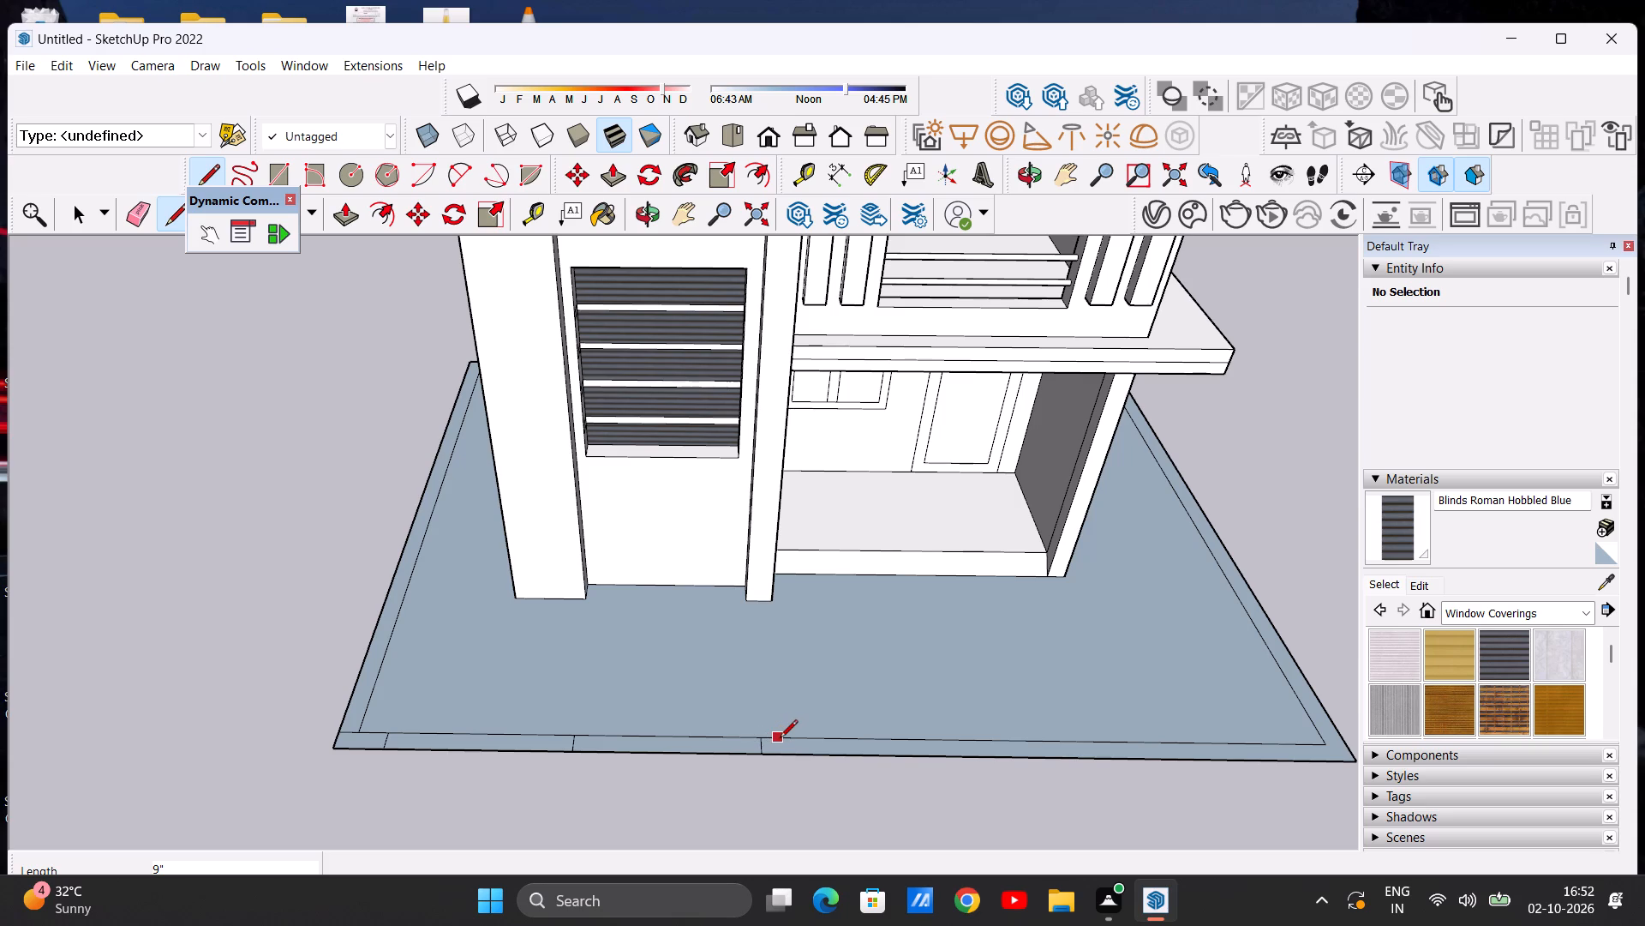
left_click(780, 739)
left_click(784, 755)
key("space")
scroll(655, 716, "down", 6)
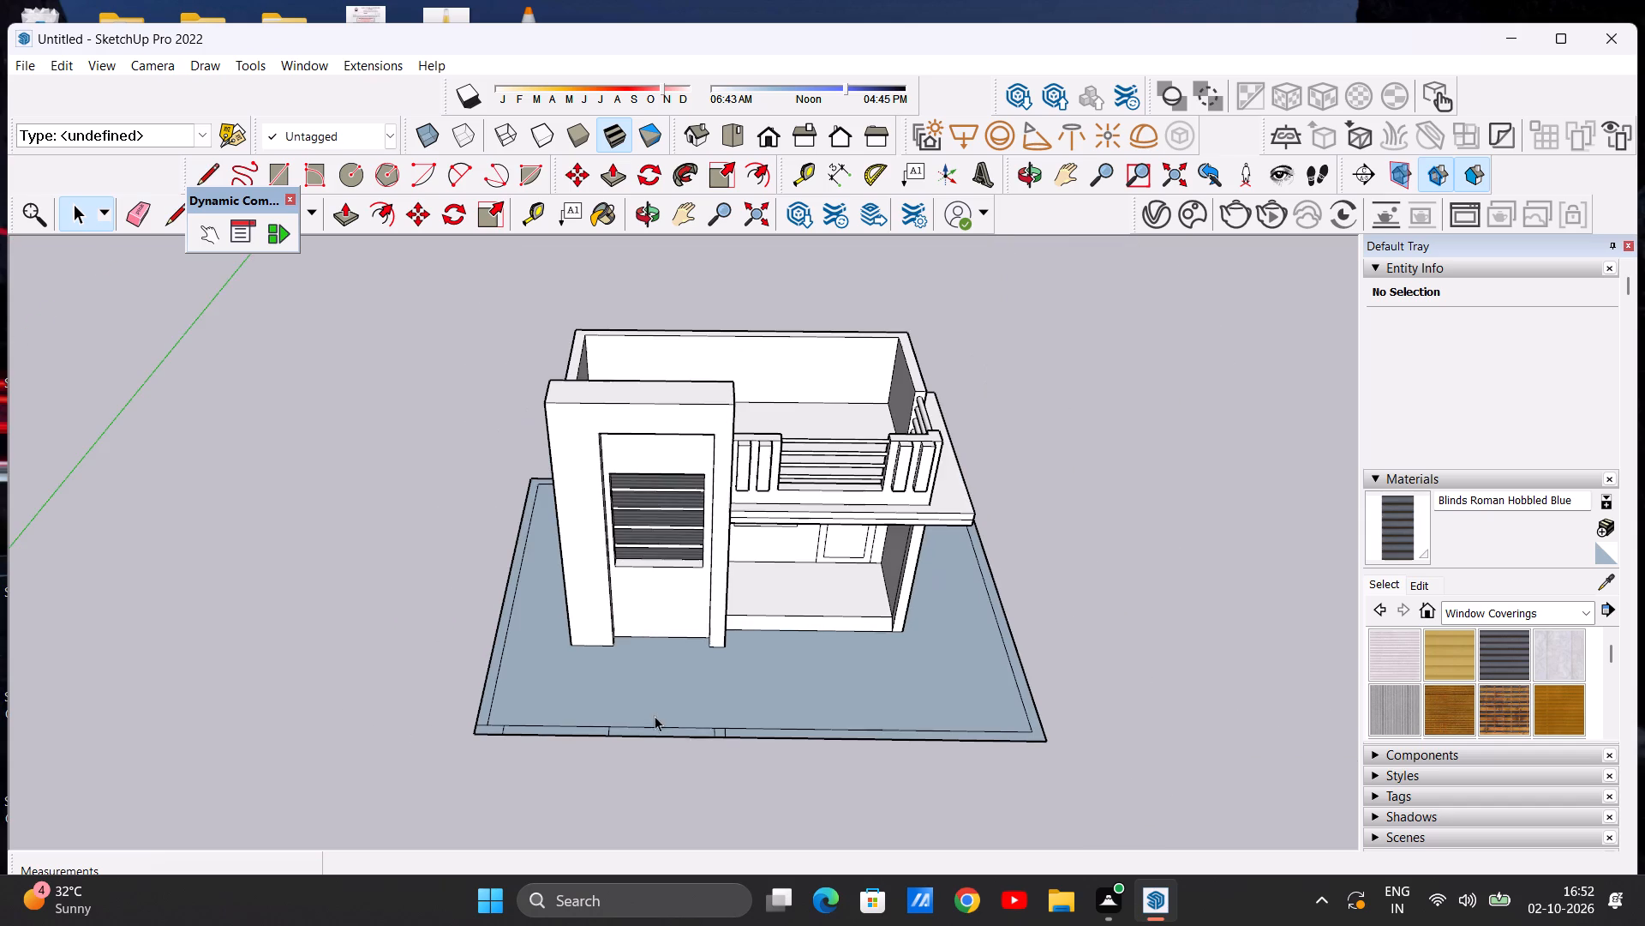
scroll(706, 718, "down", 3)
At the front corner on the porch side, draw one line across the side border and one 9" line across the front border.
scroll(885, 707, "up", 5)
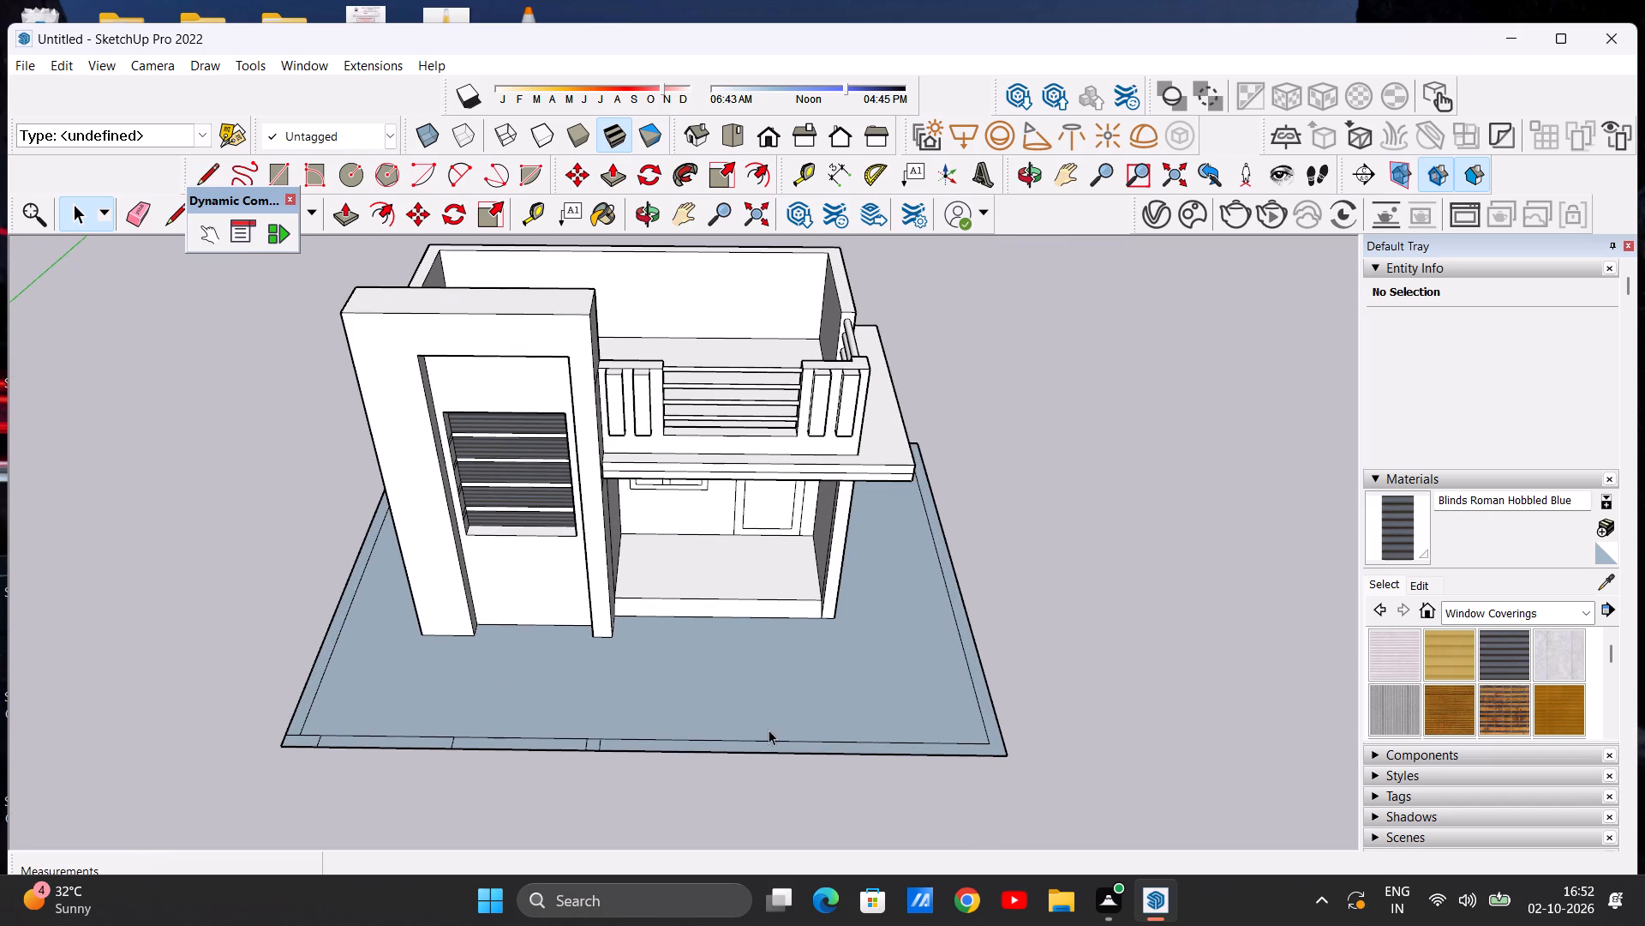
scroll(1031, 744, "up", 4)
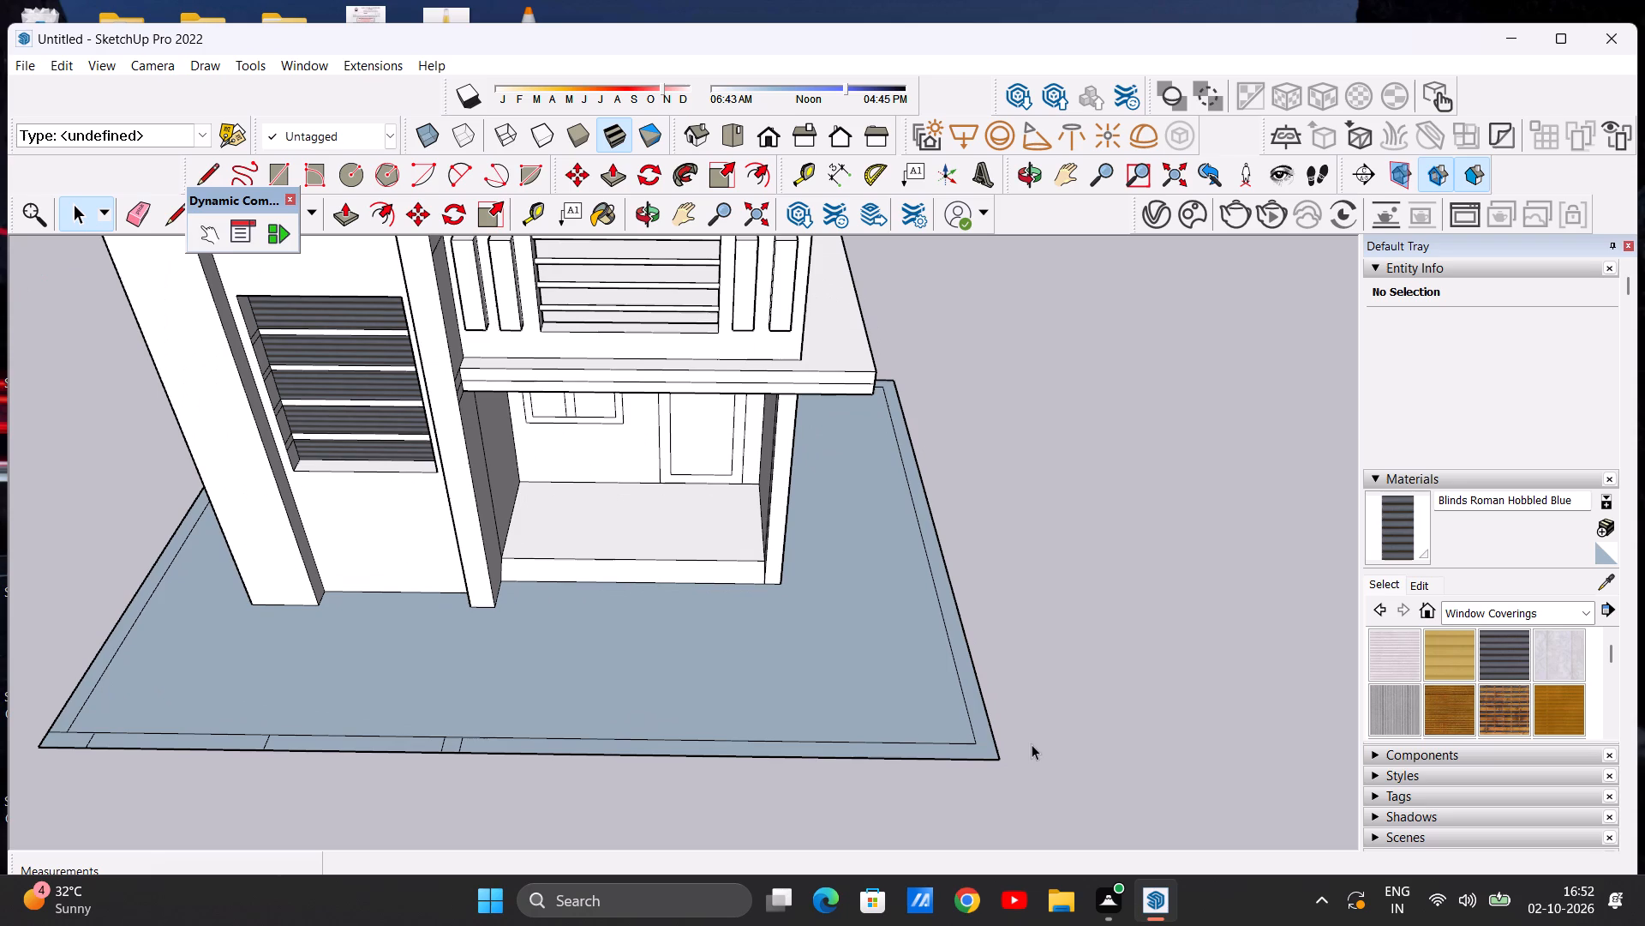
key("l")
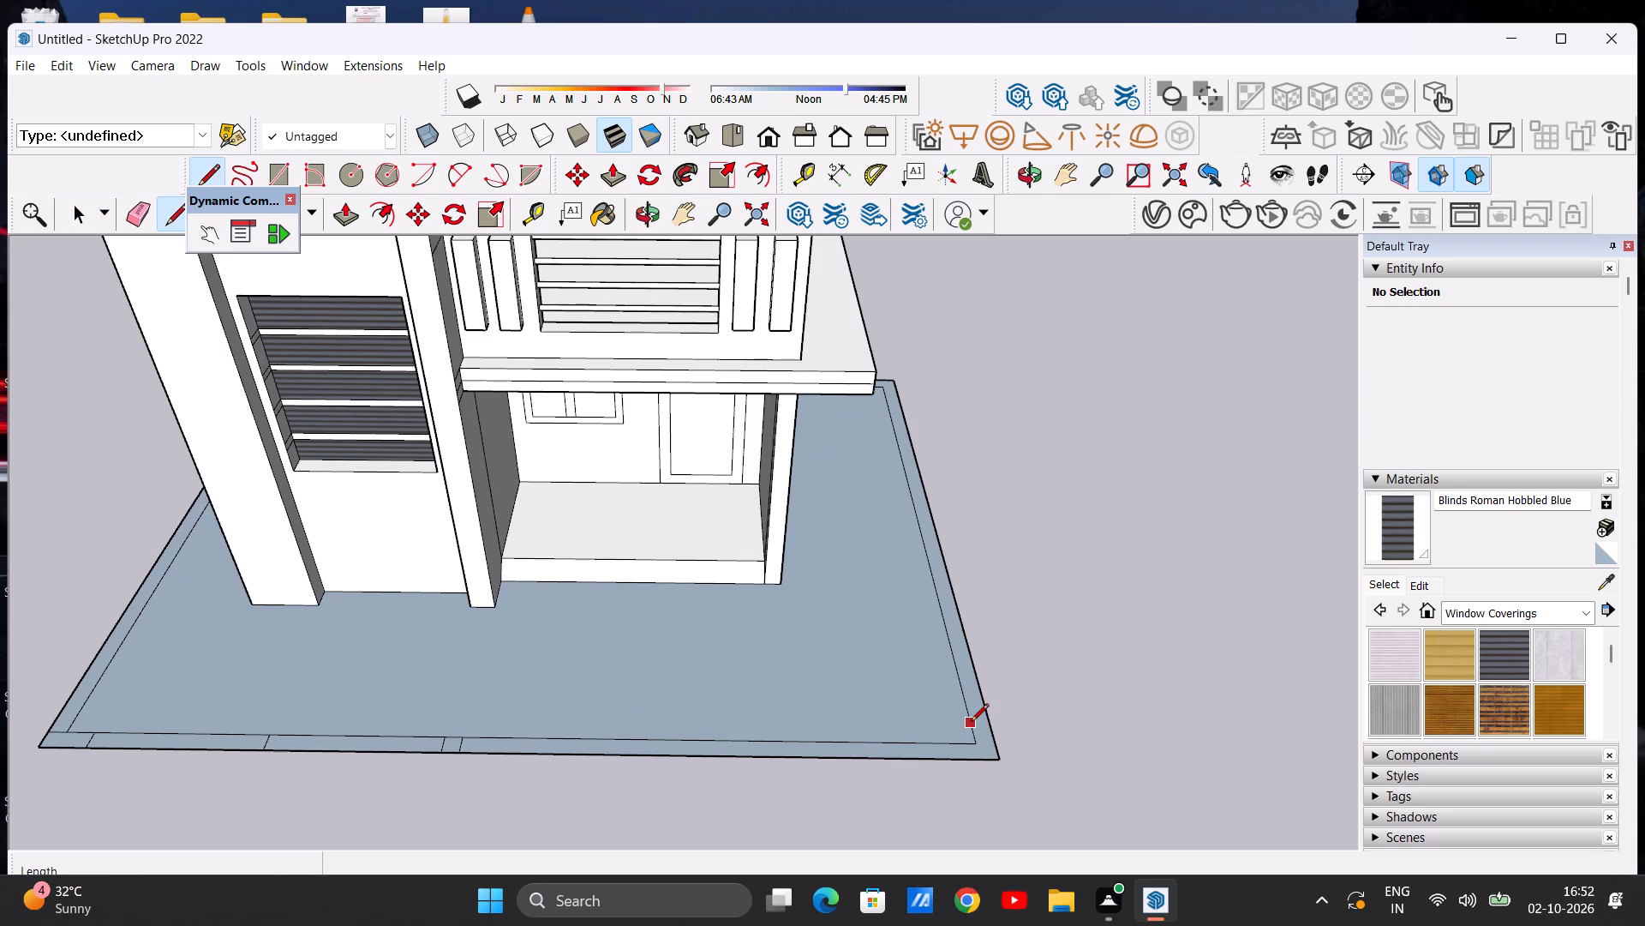
left_click(971, 723)
left_click(990, 723)
scroll(932, 739, "down", 2)
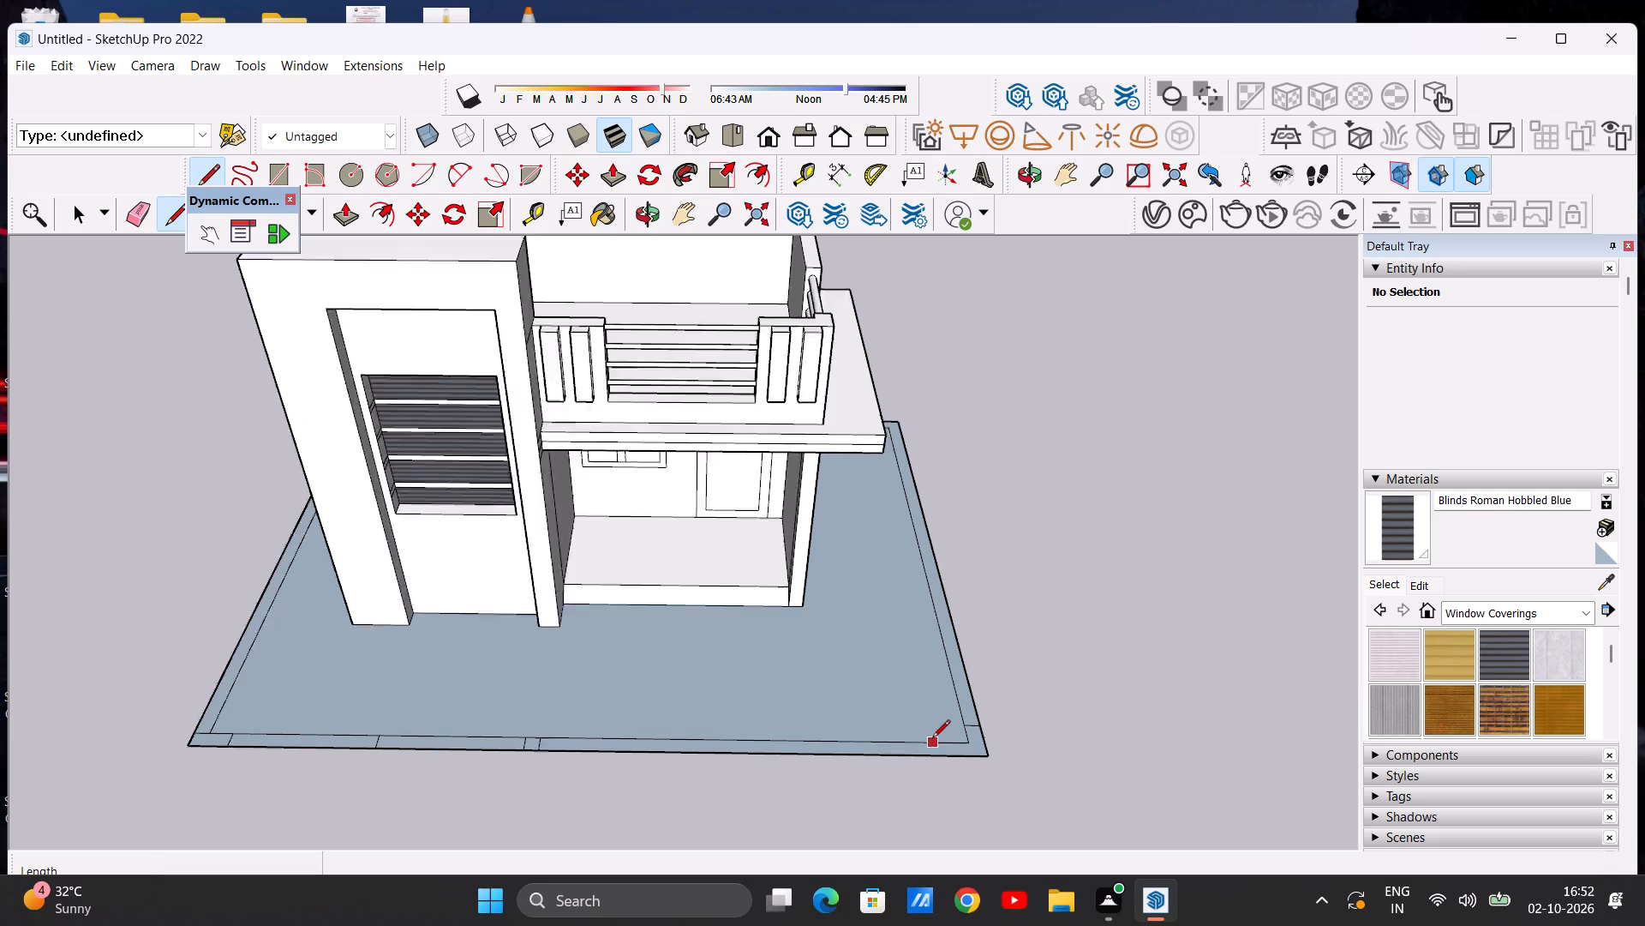
scroll(932, 739, "down", 3)
scroll(921, 738, "up", 5)
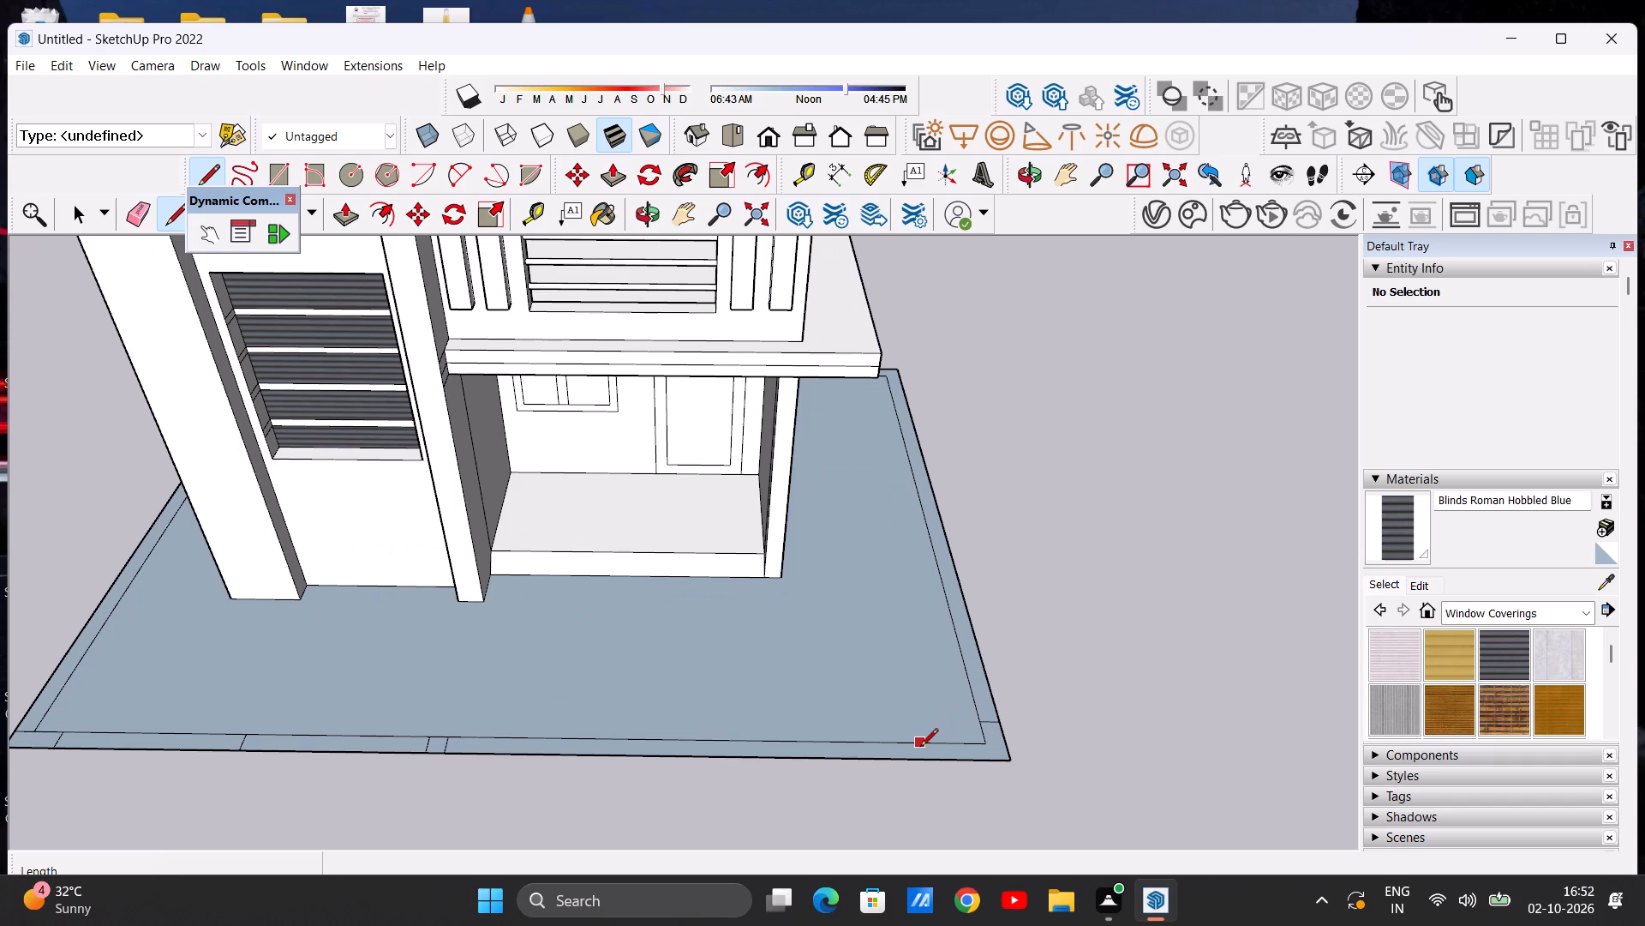
left_click(913, 747)
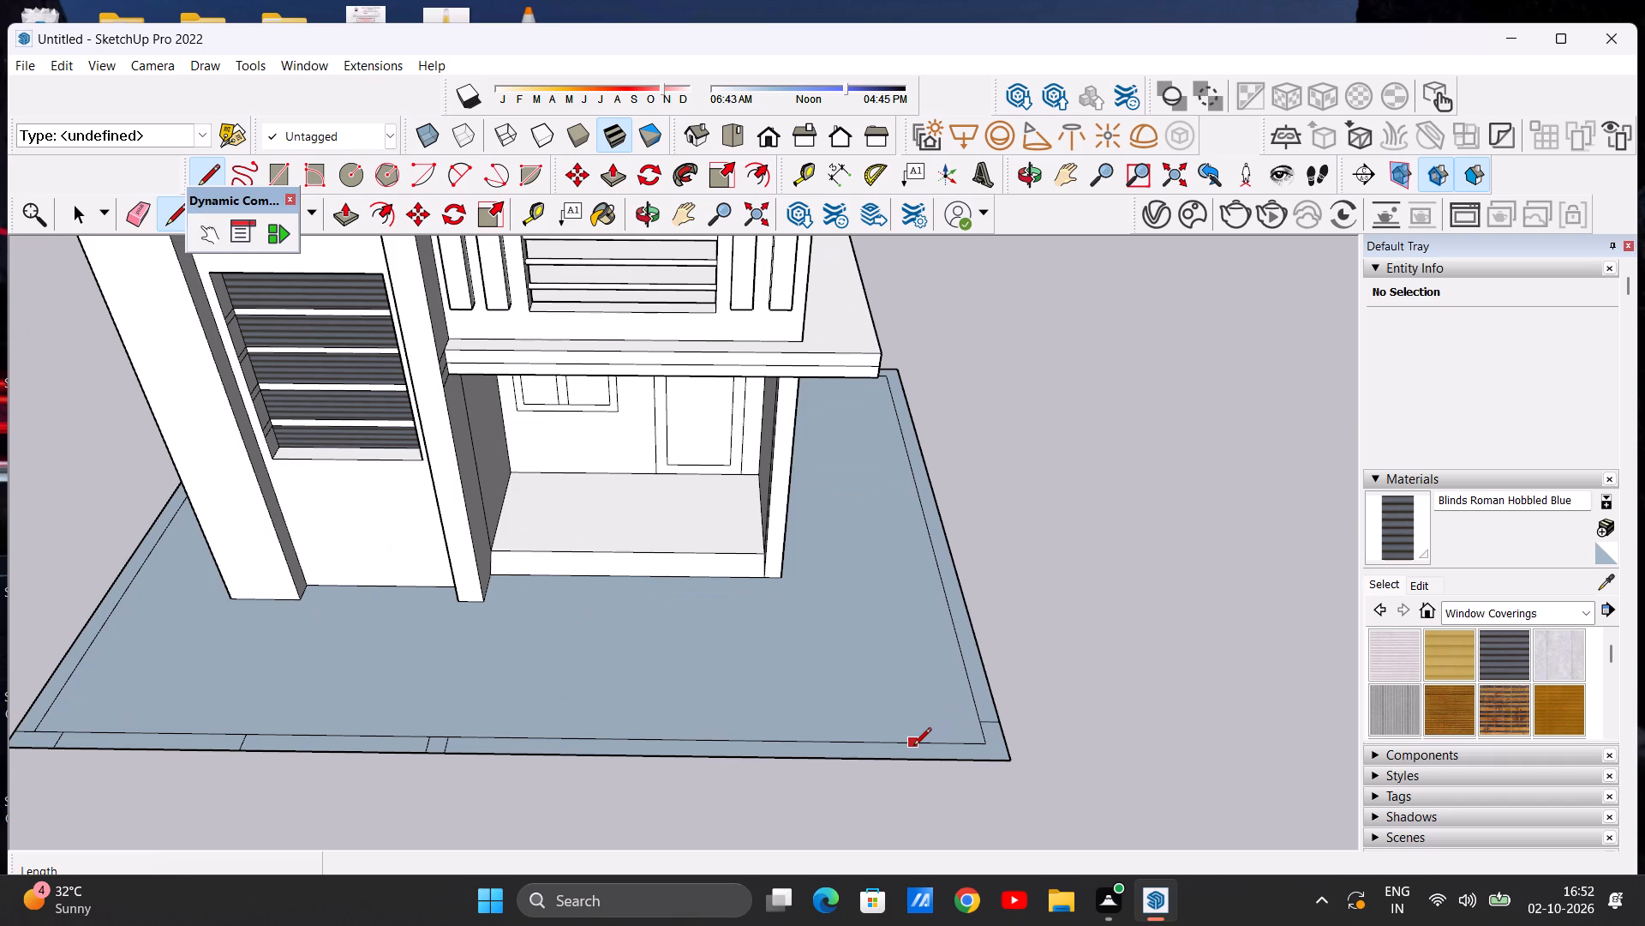
left_click(921, 764)
key("space")
Erase the porch-side line of the close pair on the front border and redraw it 9" long, slightly farther from its neighbour.
scroll(839, 734, "down", 5)
middle_click_drag(811, 732, 828, 845)
scroll(850, 724, "up", 4)
middle_click_drag(797, 750, 781, 789)
scroll(499, 726, "up", 10)
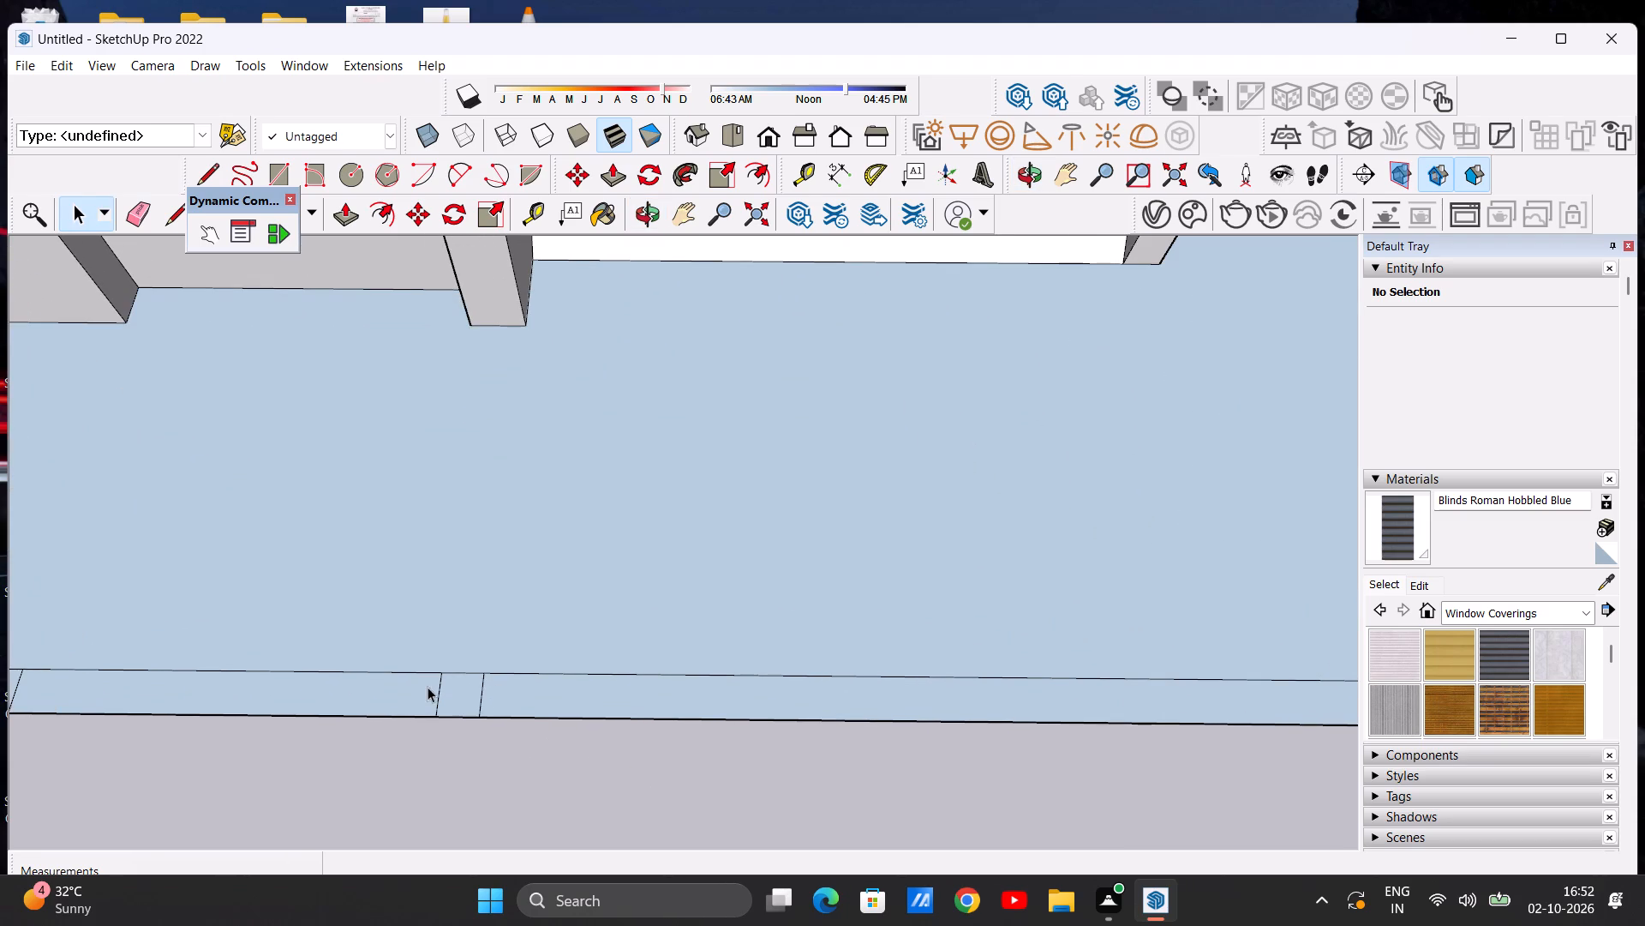
key("e")
scroll(494, 670, "up", 5)
left_click(474, 707)
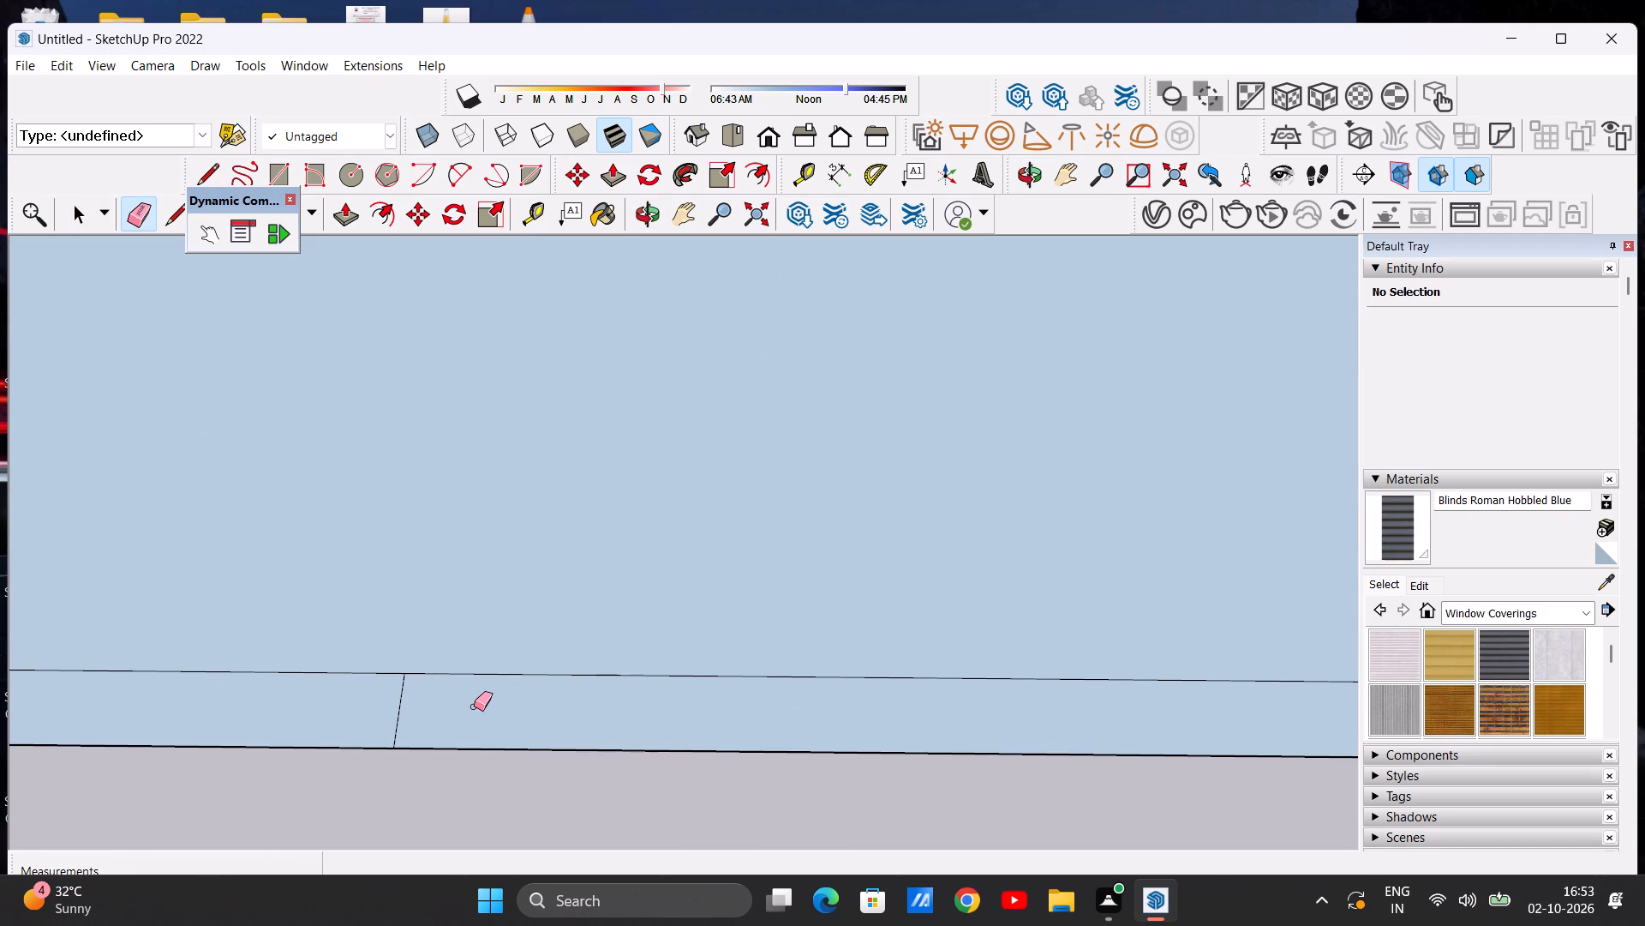
key("l")
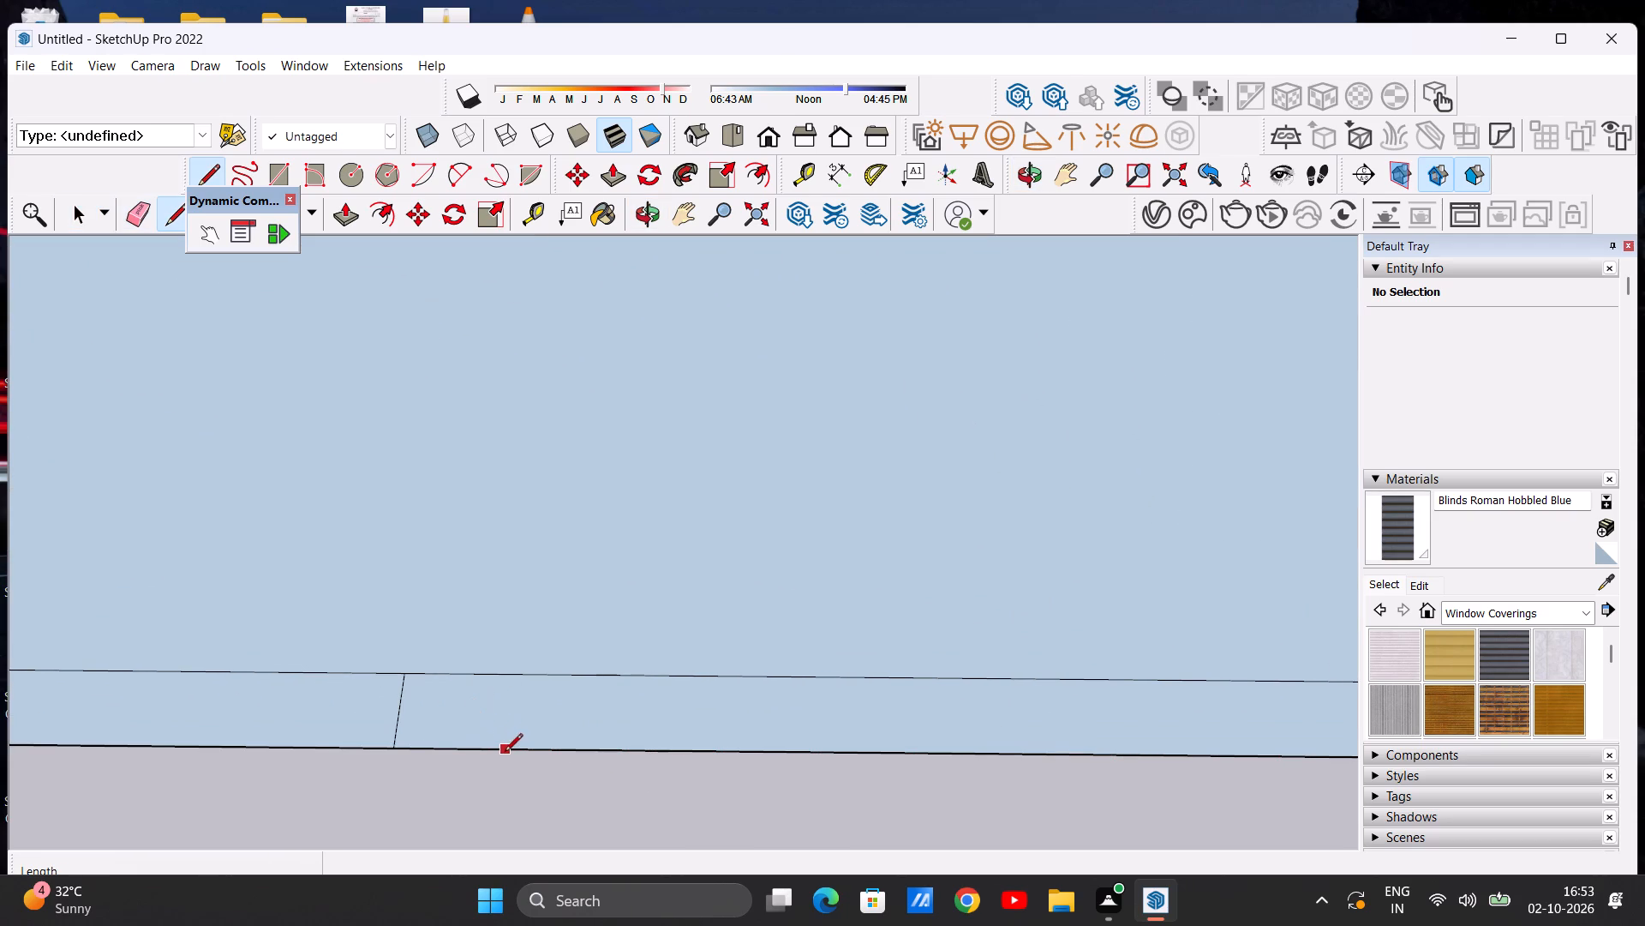
left_click(505, 754)
left_click(517, 676)
key("space")
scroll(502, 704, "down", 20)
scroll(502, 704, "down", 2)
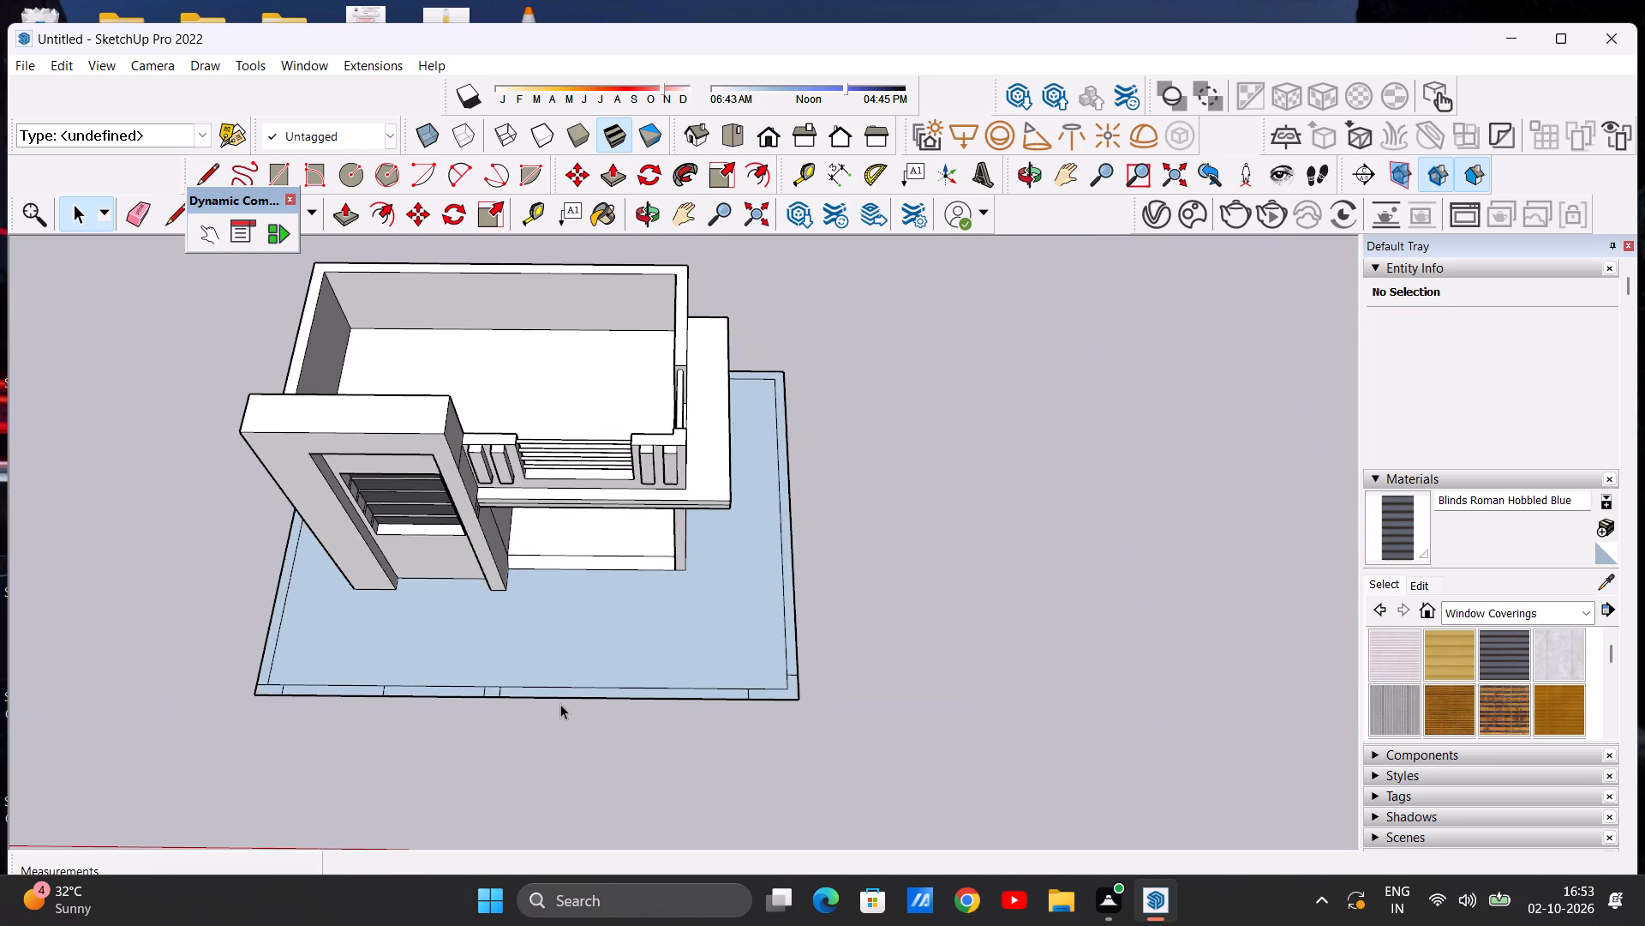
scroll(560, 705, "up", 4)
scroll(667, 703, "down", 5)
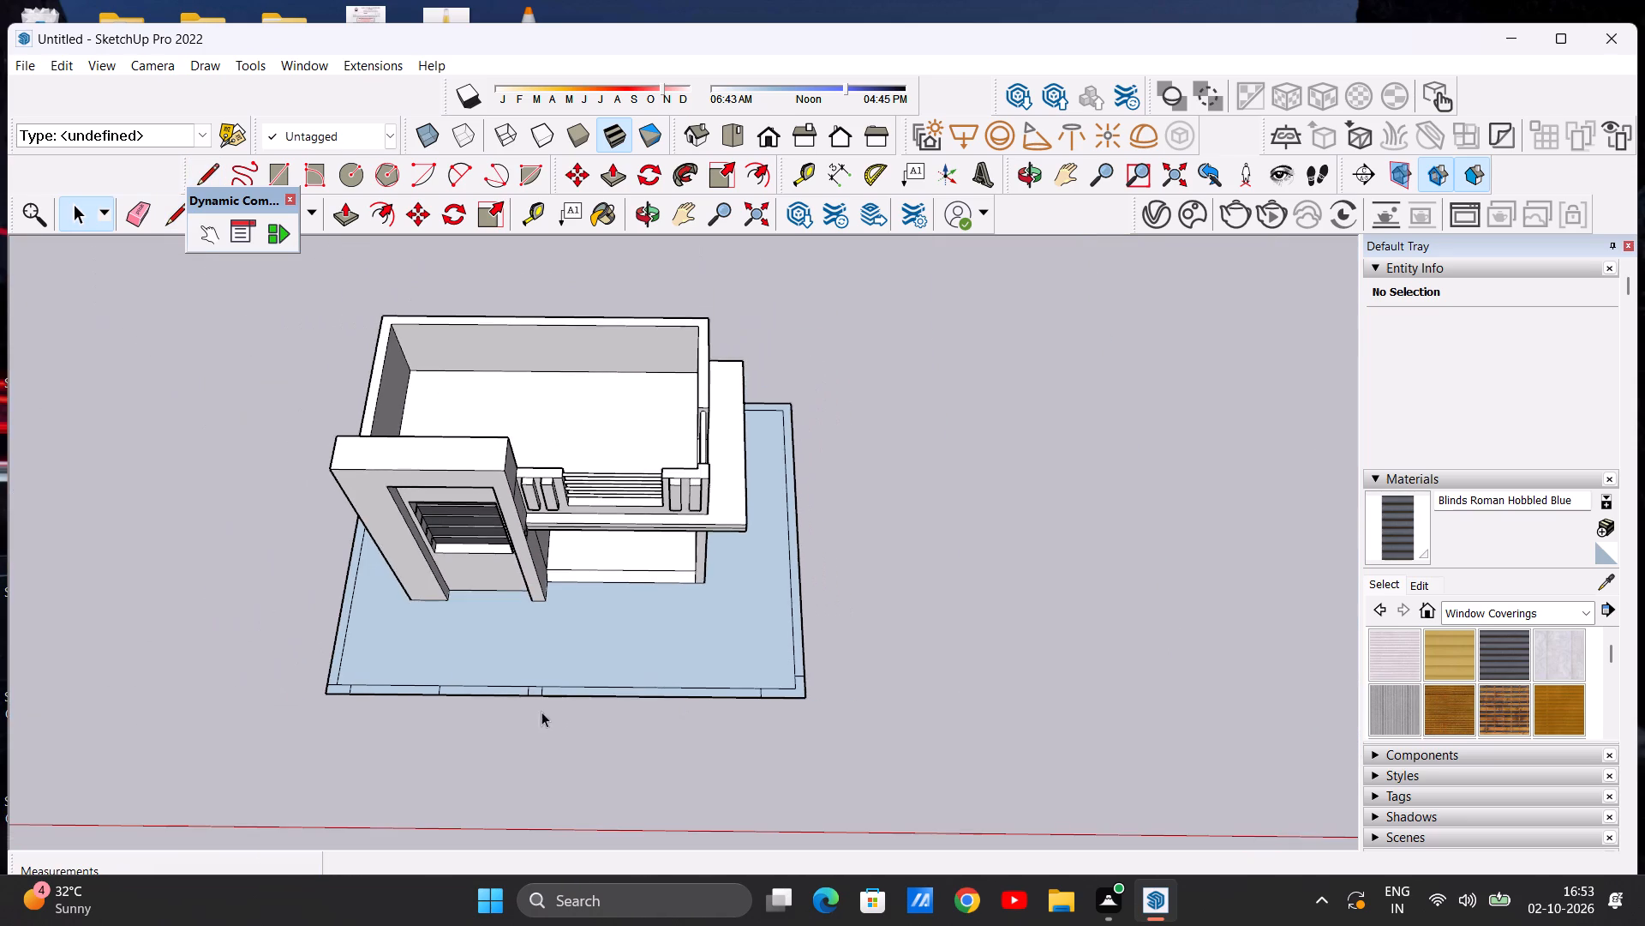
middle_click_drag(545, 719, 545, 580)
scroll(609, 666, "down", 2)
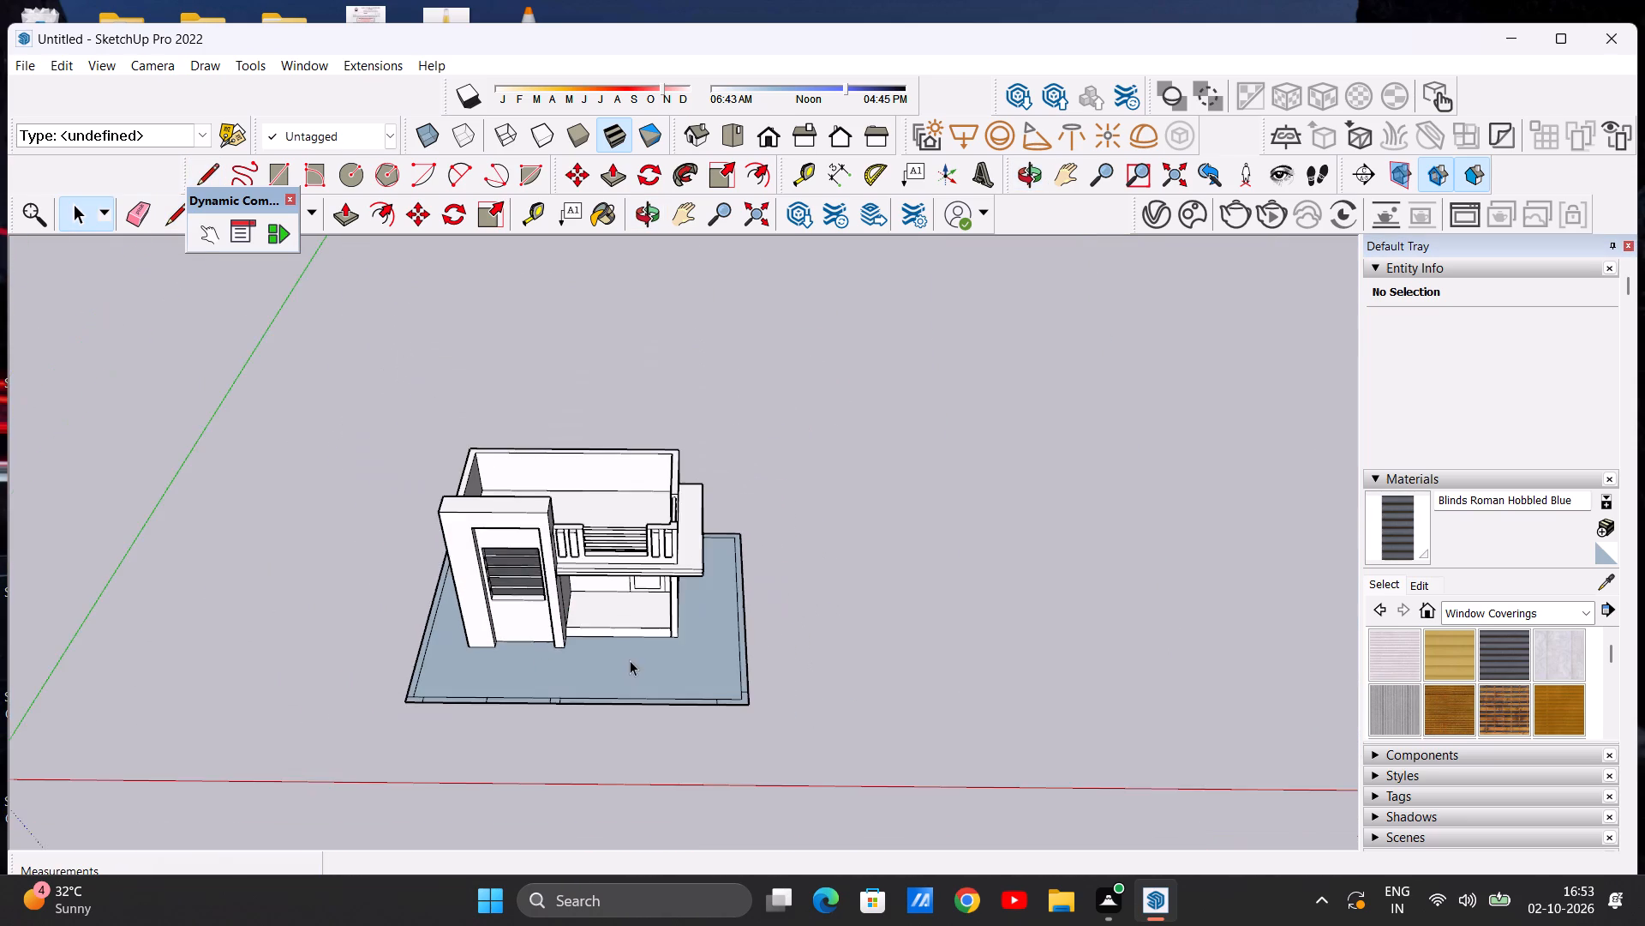
Extrude the plot's side and rear border strip upward 5' to form the boundary wall.
scroll(630, 660, "down", 6)
middle_click_drag(531, 710, 548, 632)
scroll(523, 665, "up", 7)
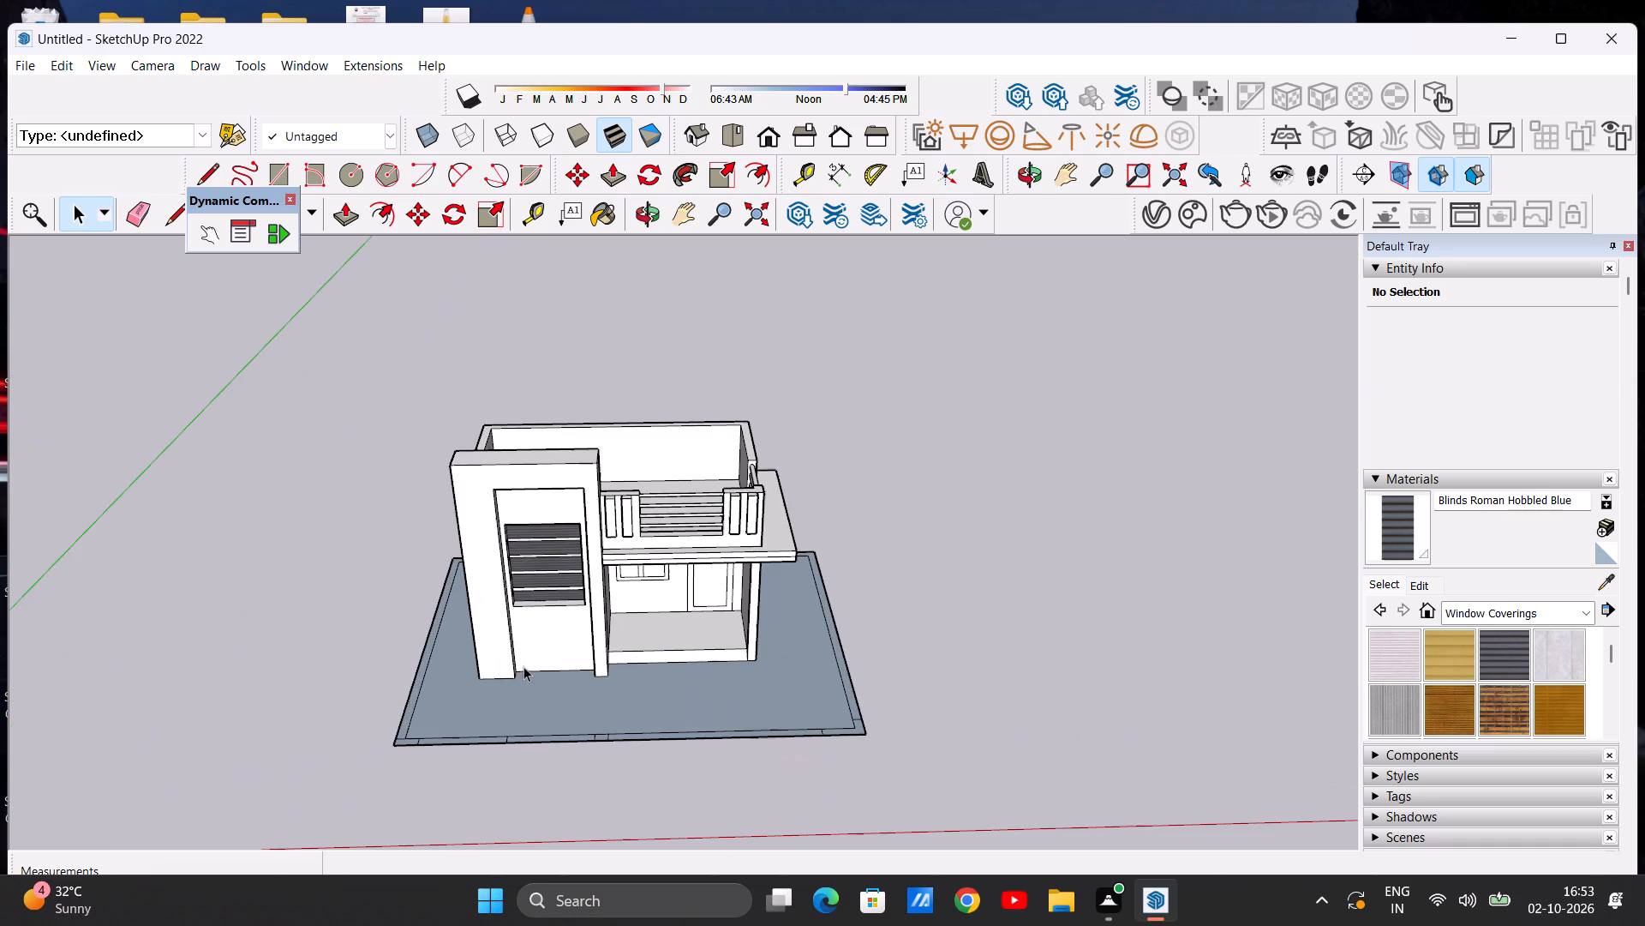
scroll(446, 674, "up", 6)
scroll(392, 676, "down", 5)
scroll(440, 651, "up", 6)
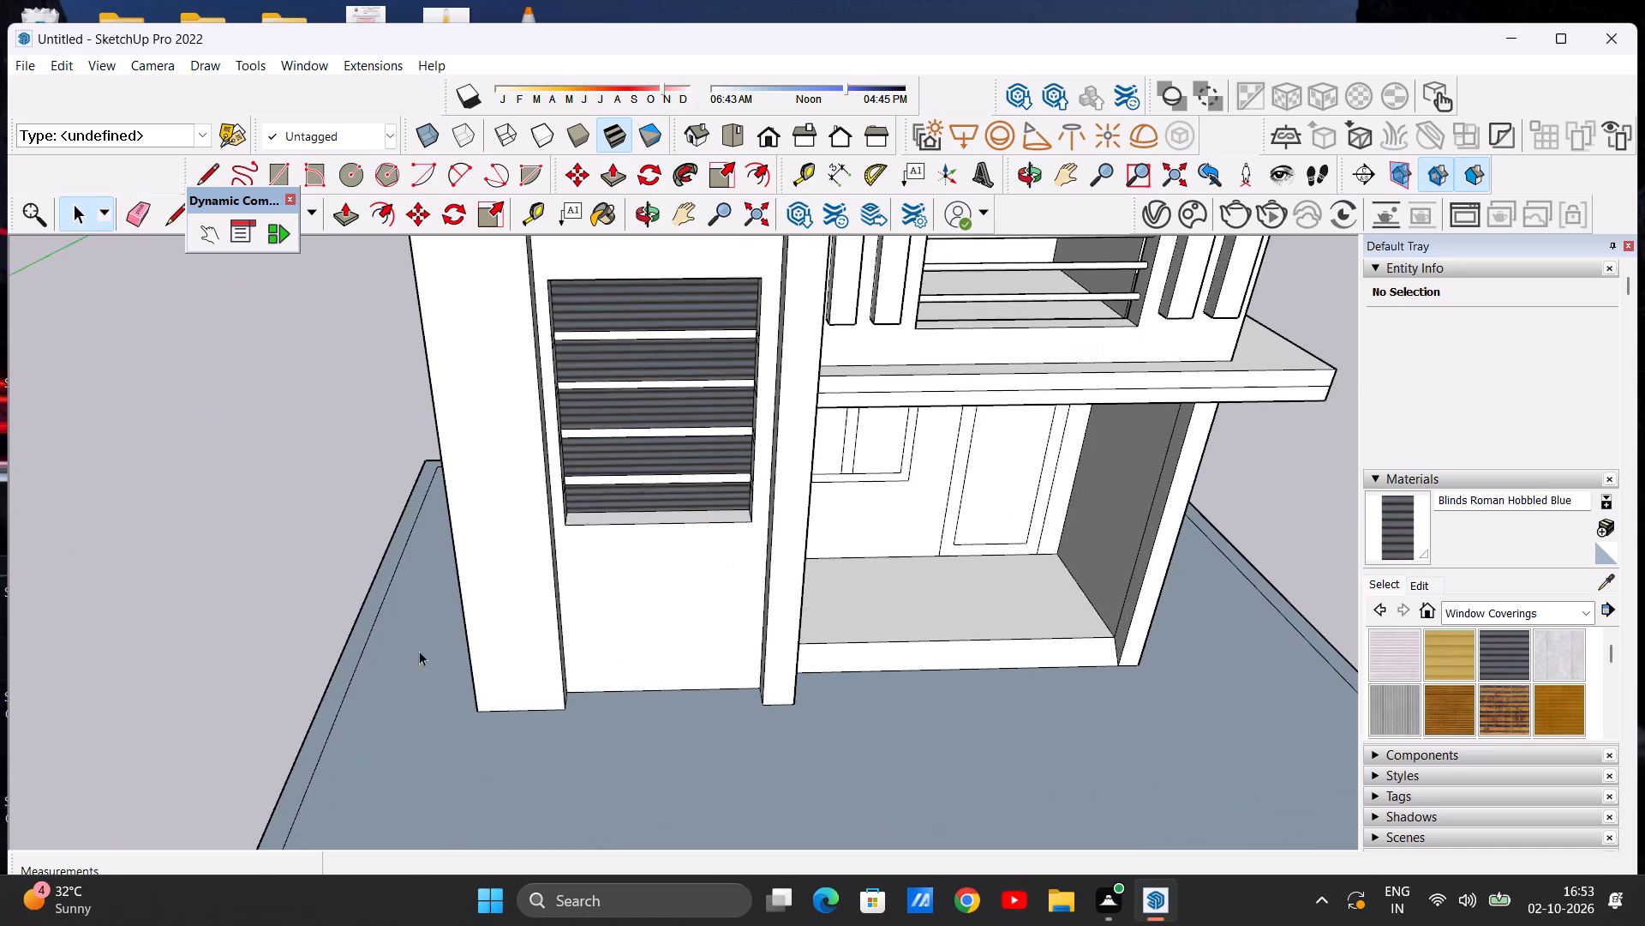
scroll(384, 655, "down", 5)
middle_click_drag(384, 643, 373, 720)
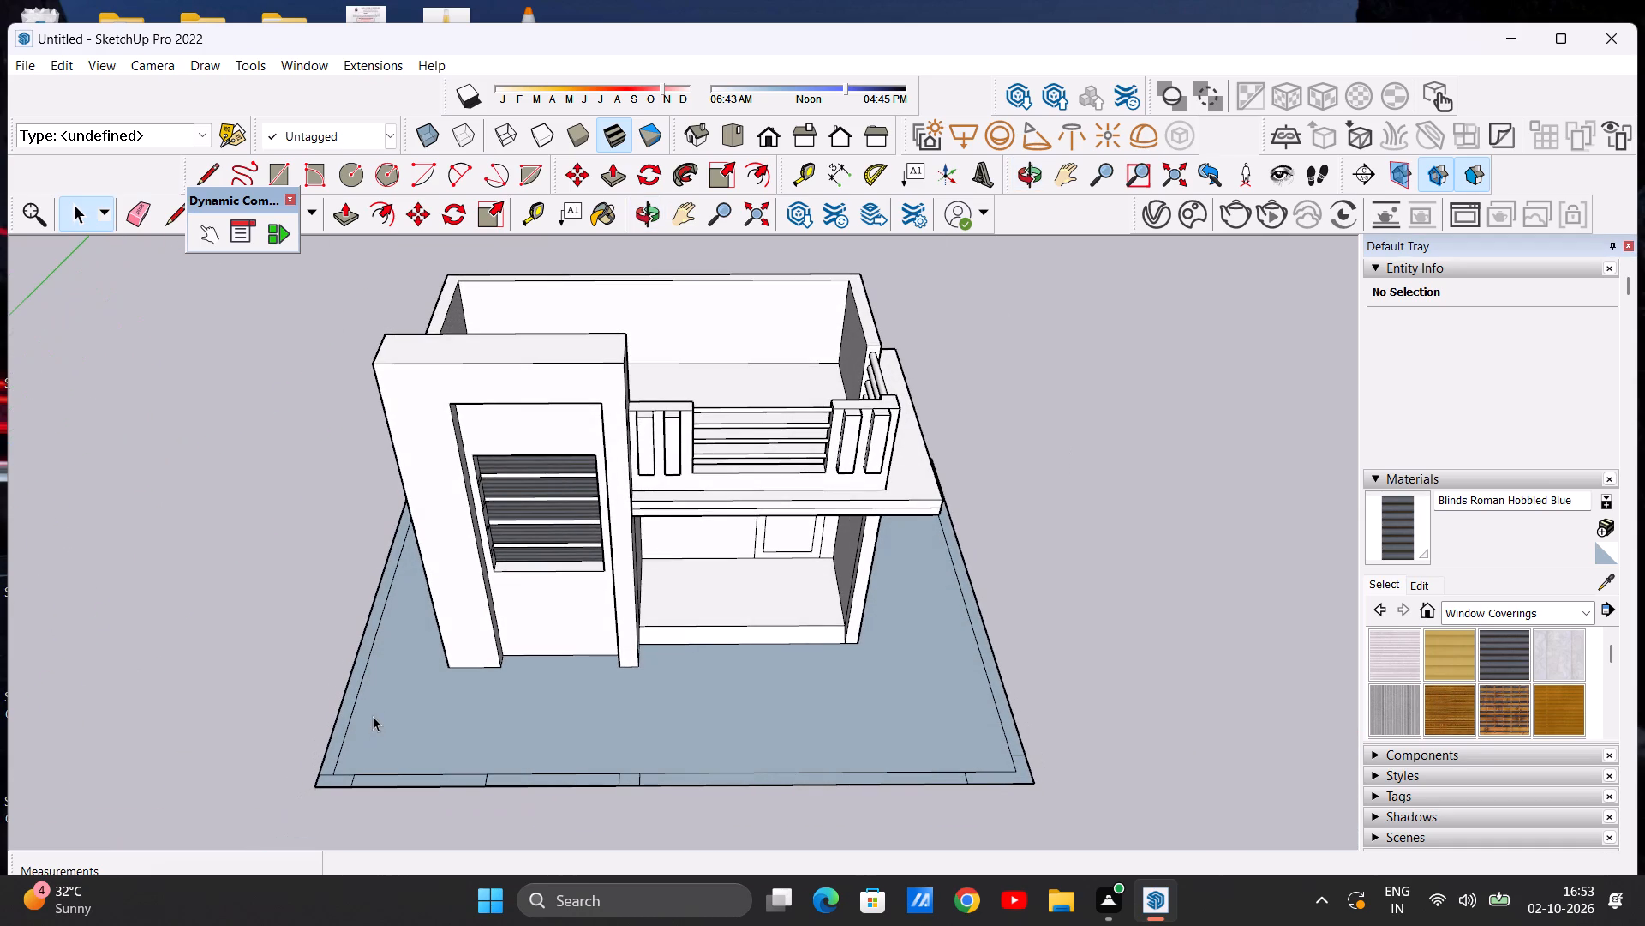
key("p")
scroll(340, 702, "up", 5)
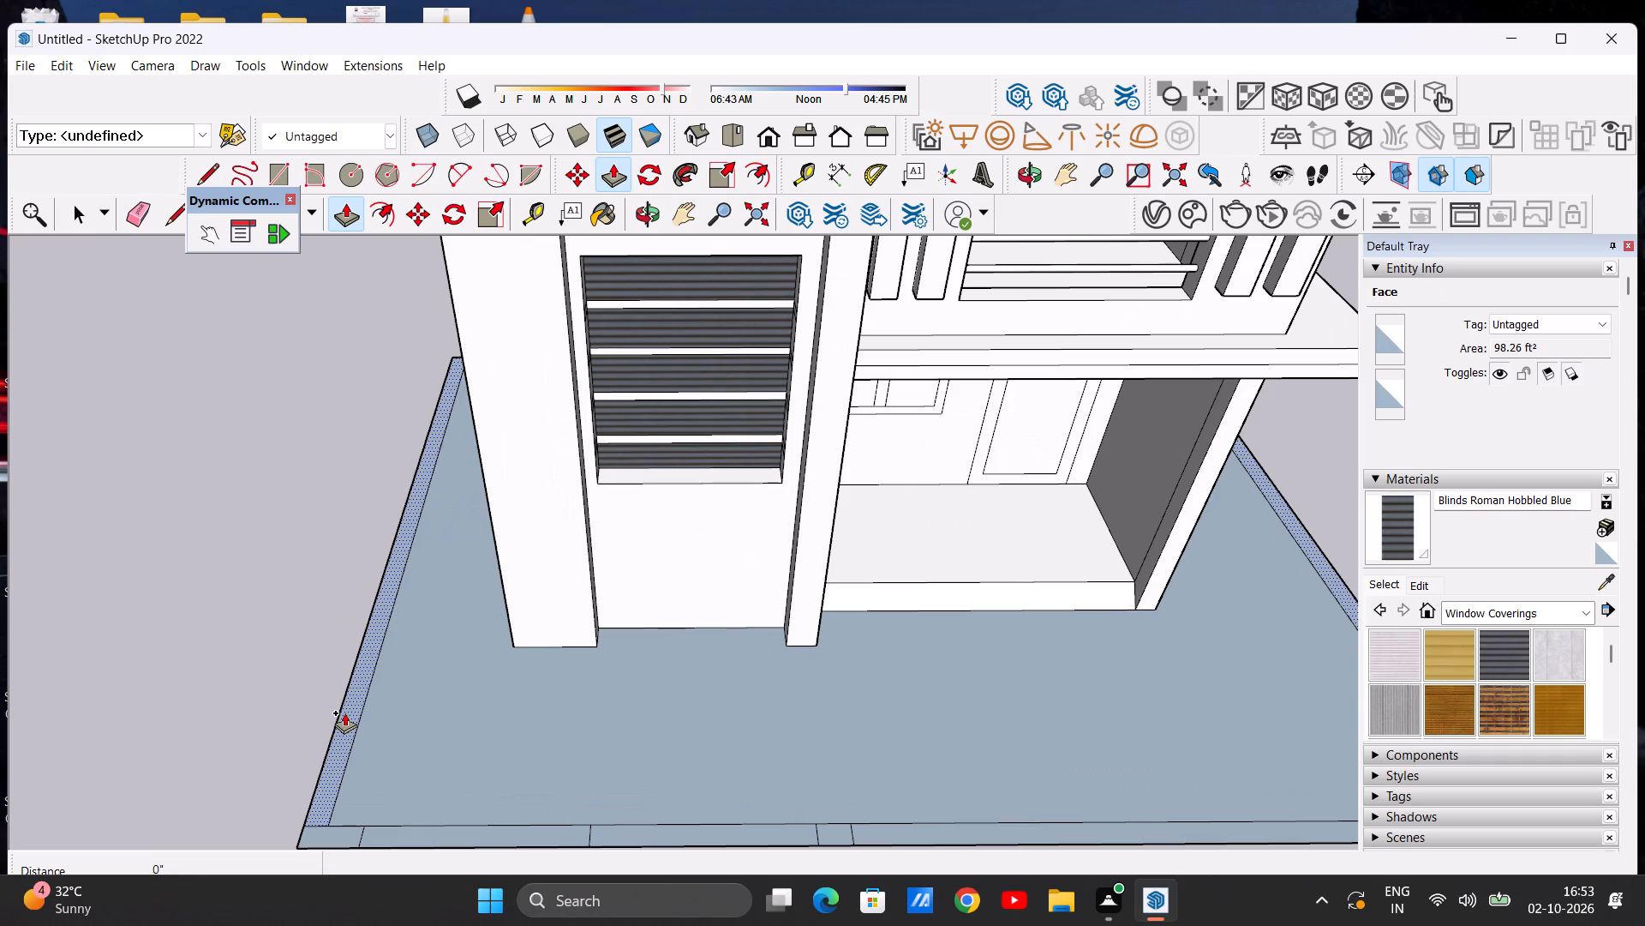
left_click(344, 713)
scroll(368, 610, "down", 8)
middle_click_drag(357, 605, 367, 587)
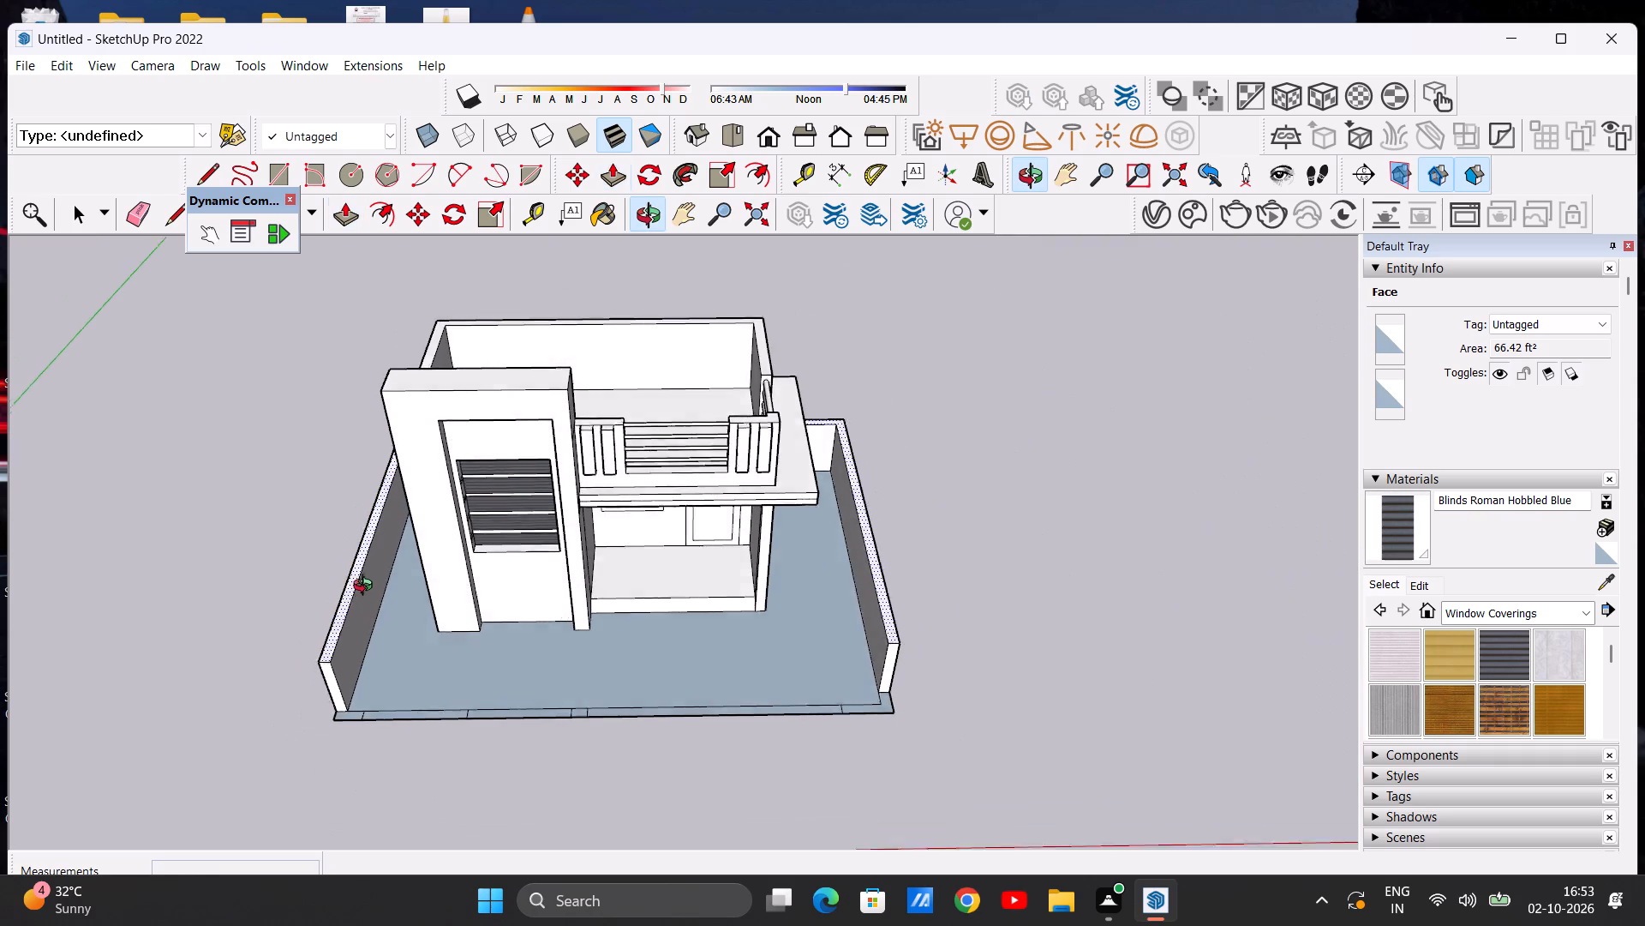
middle_click_drag(367, 587, 378, 556)
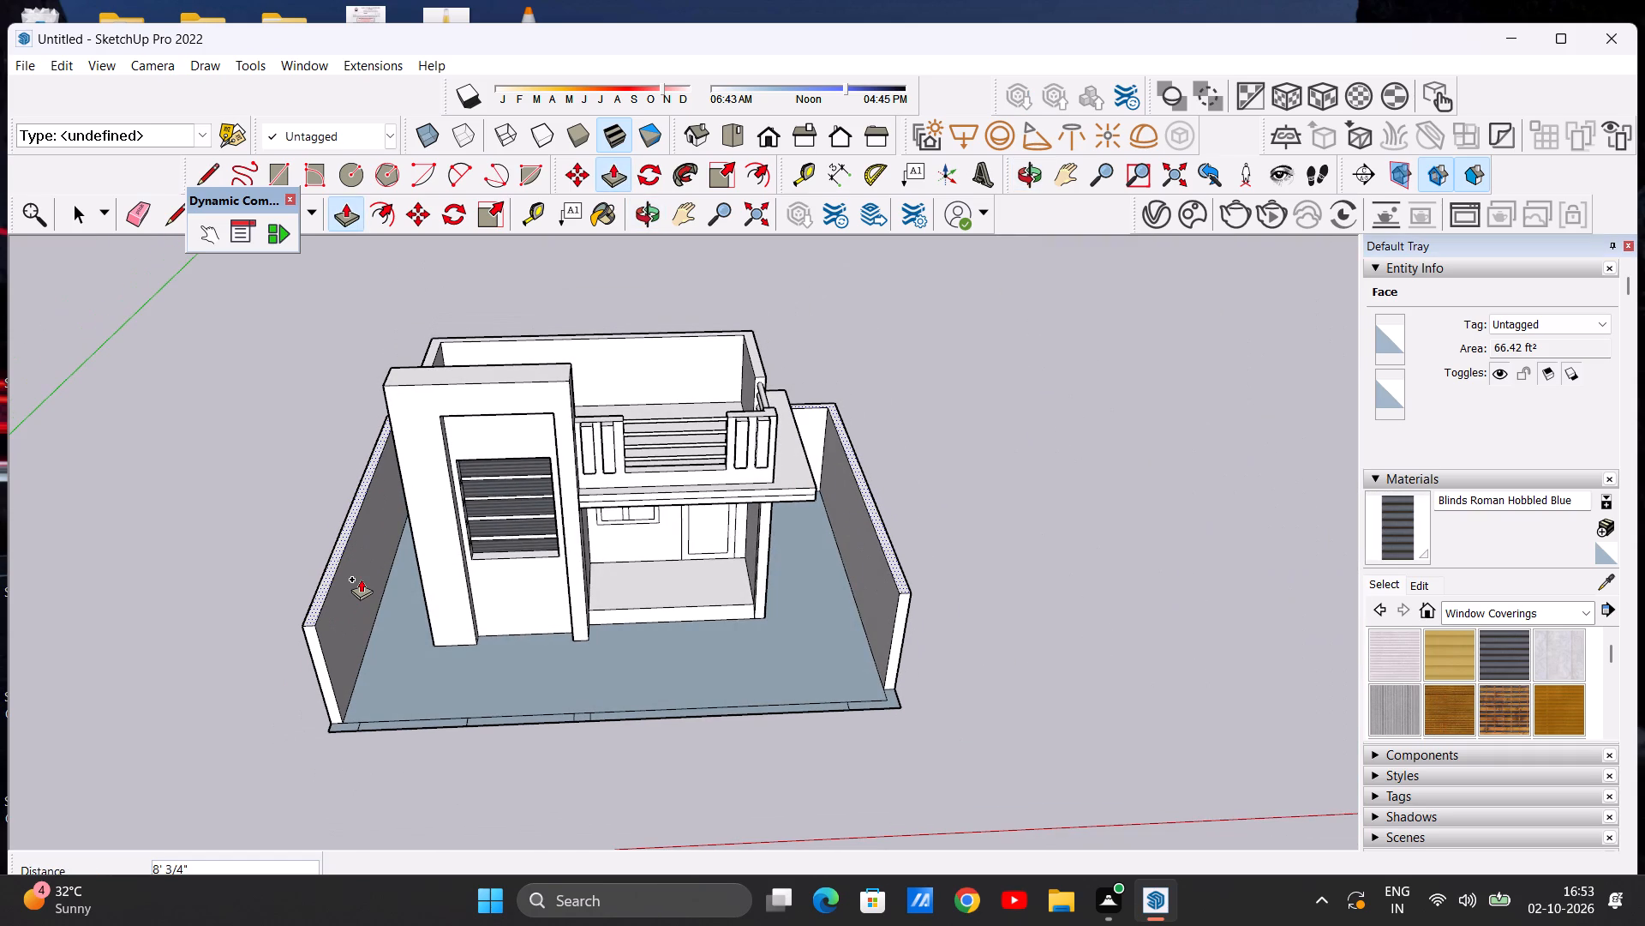
type("5'")
key("Return")
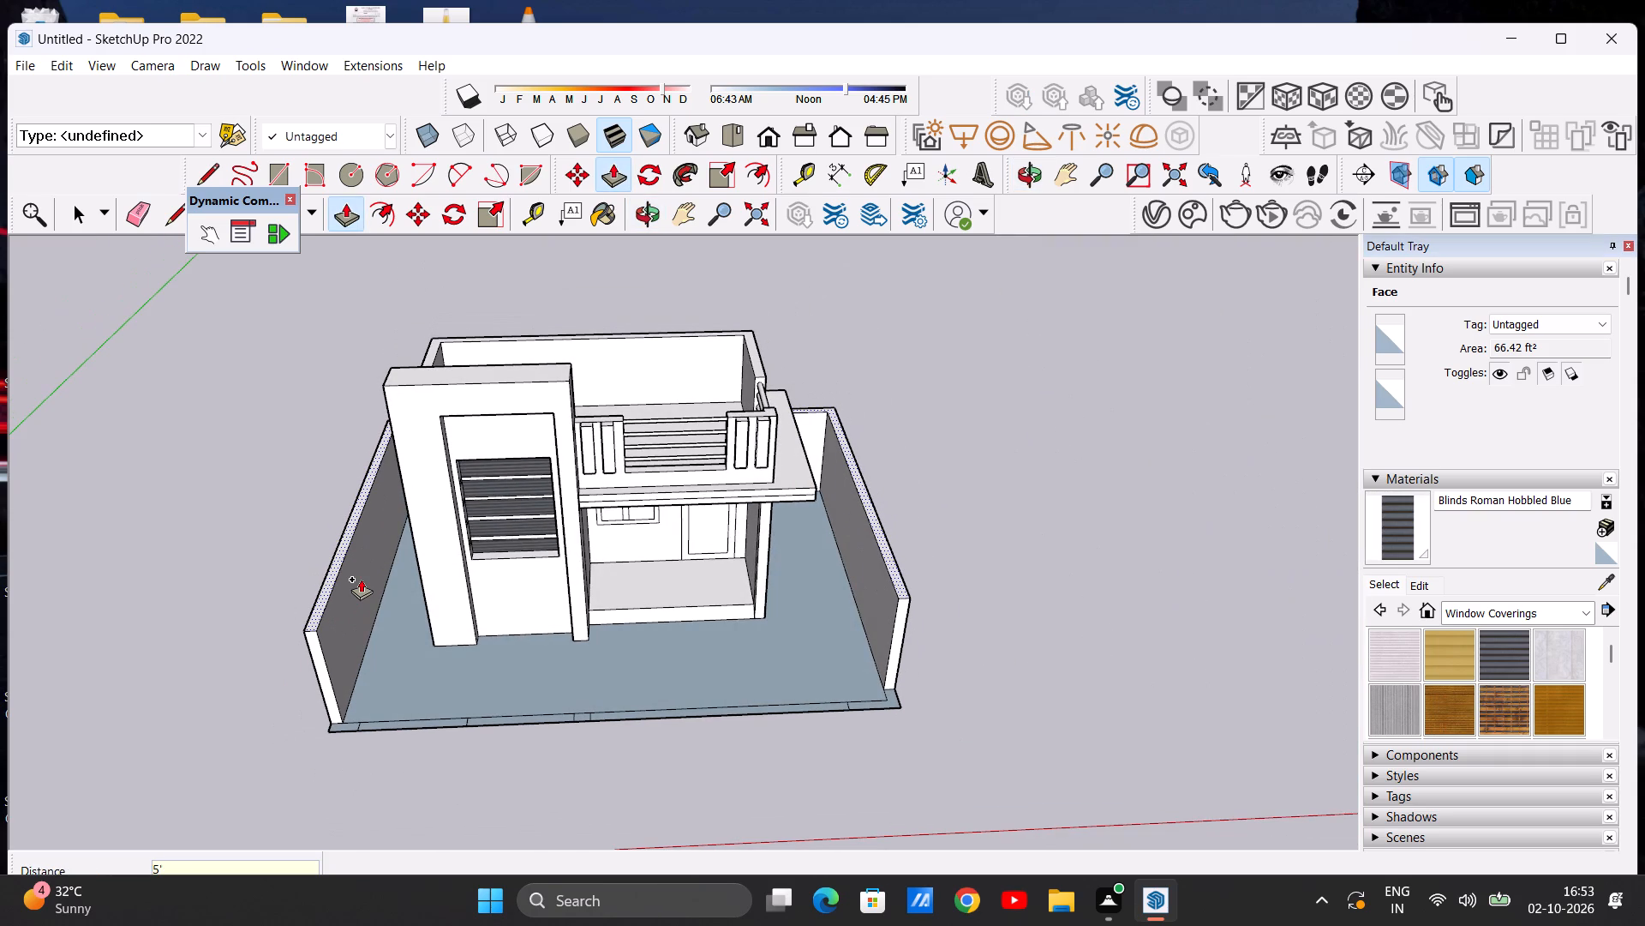
Raise the top of the side and rear boundary wall by about another 1' 5 5/8".
scroll(363, 601, "down", 5)
middle_click_drag(349, 664, 552, 546)
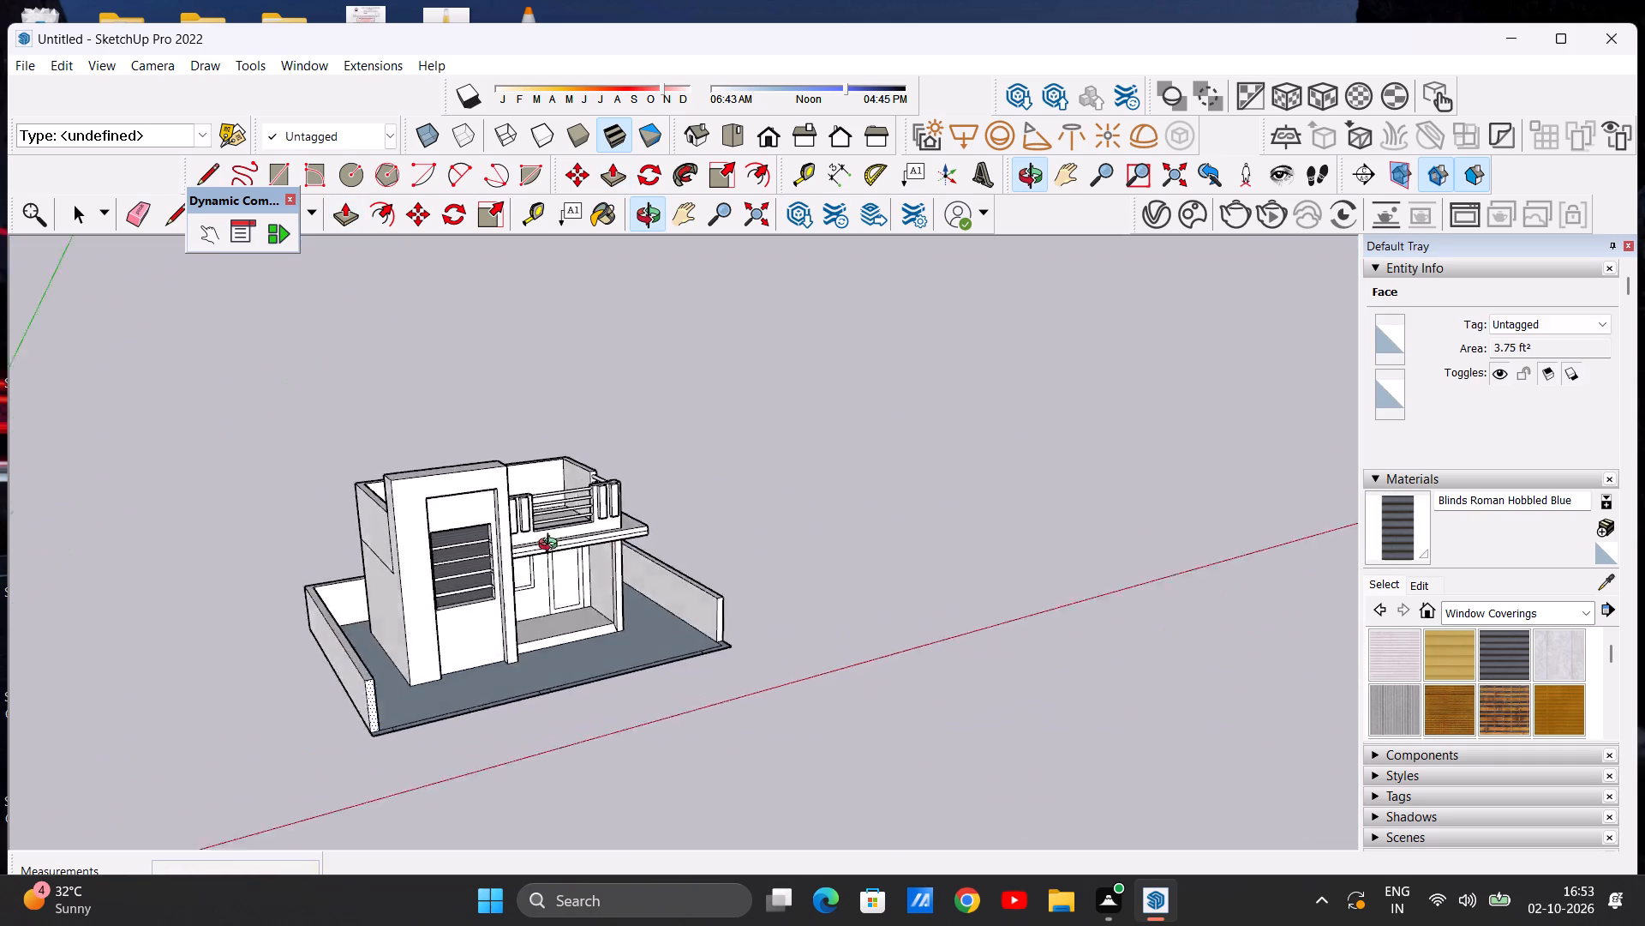
middle_click_drag(552, 546, 462, 533)
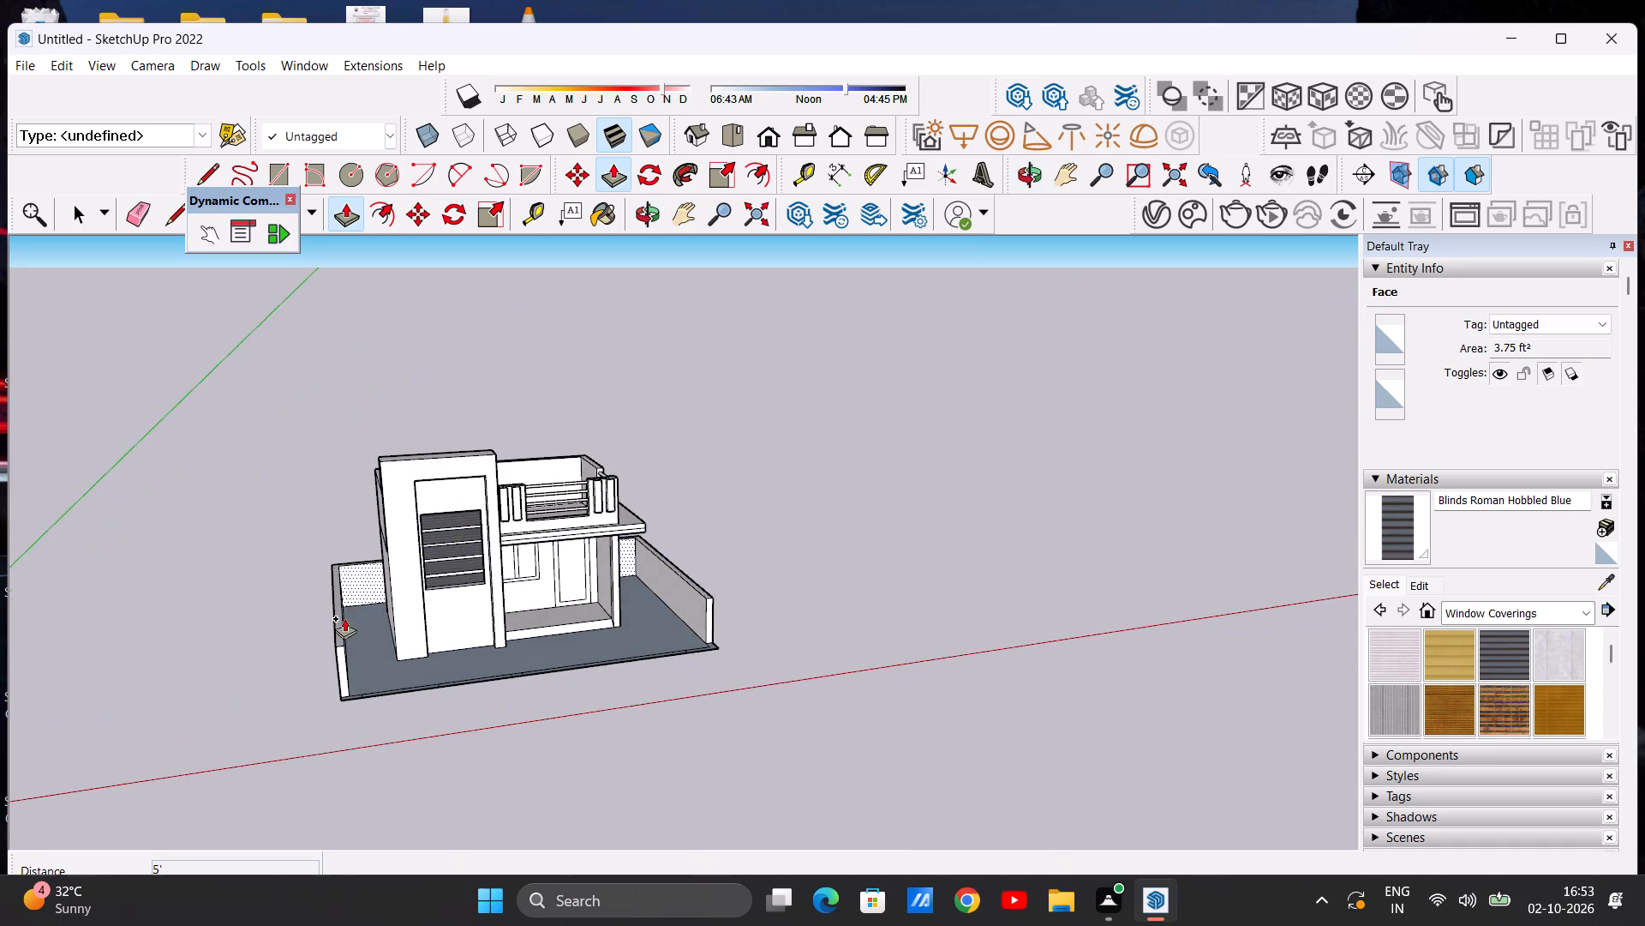
scroll(339, 621, "up", 4)
middle_click_drag(301, 640, 378, 582)
scroll(367, 612, "up", 9)
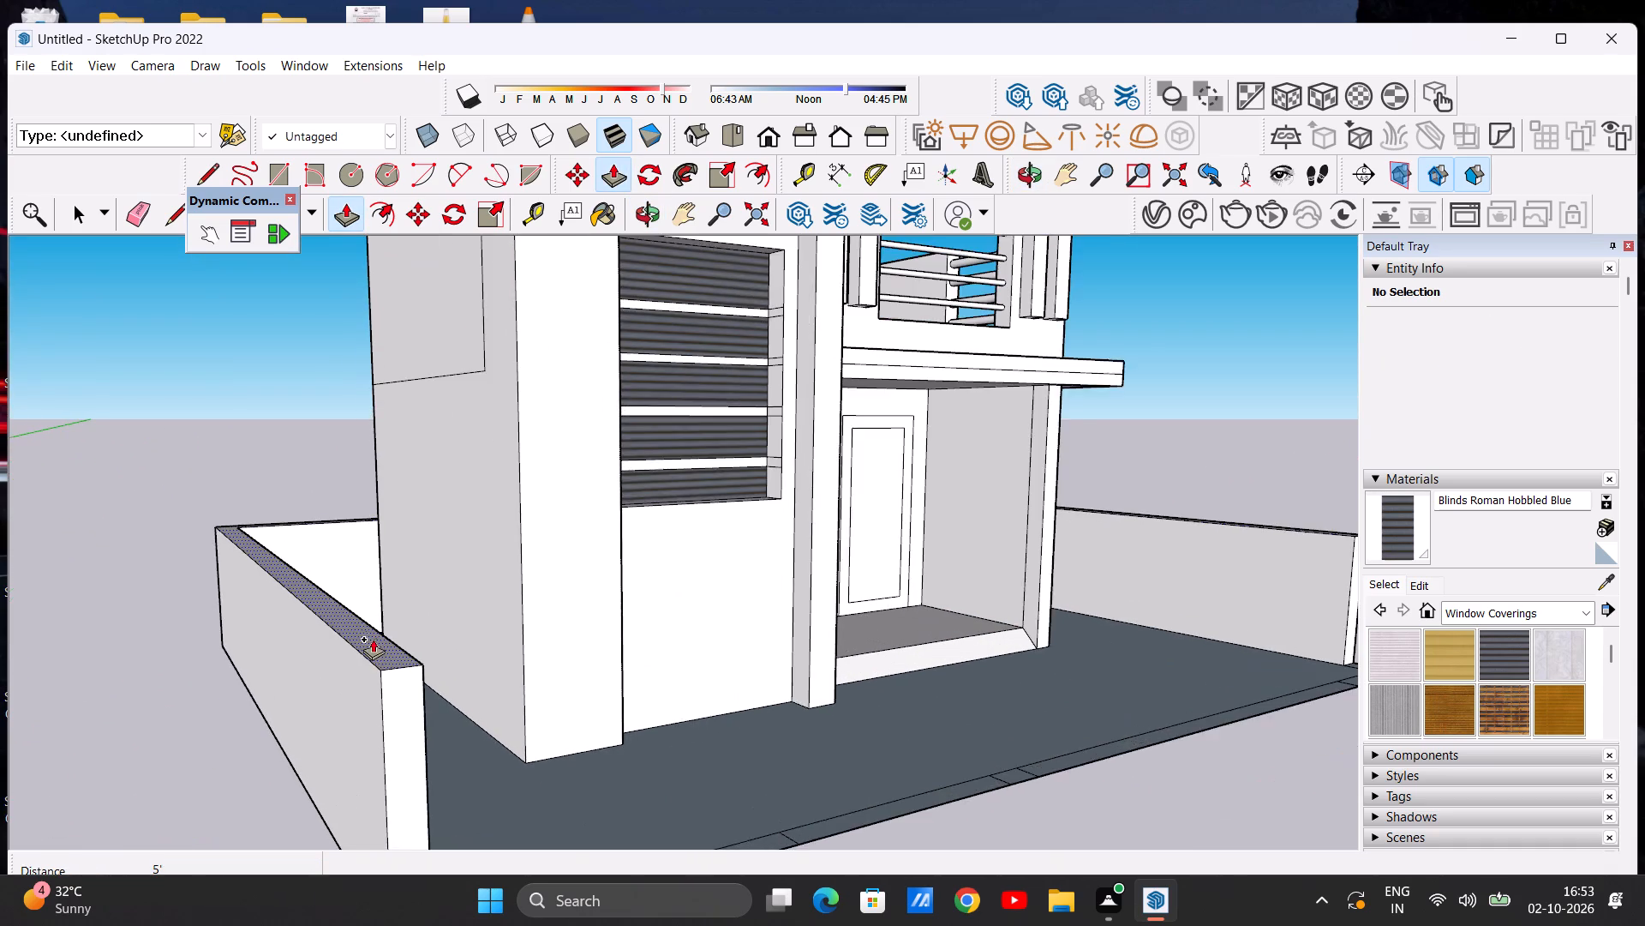
left_click(377, 650)
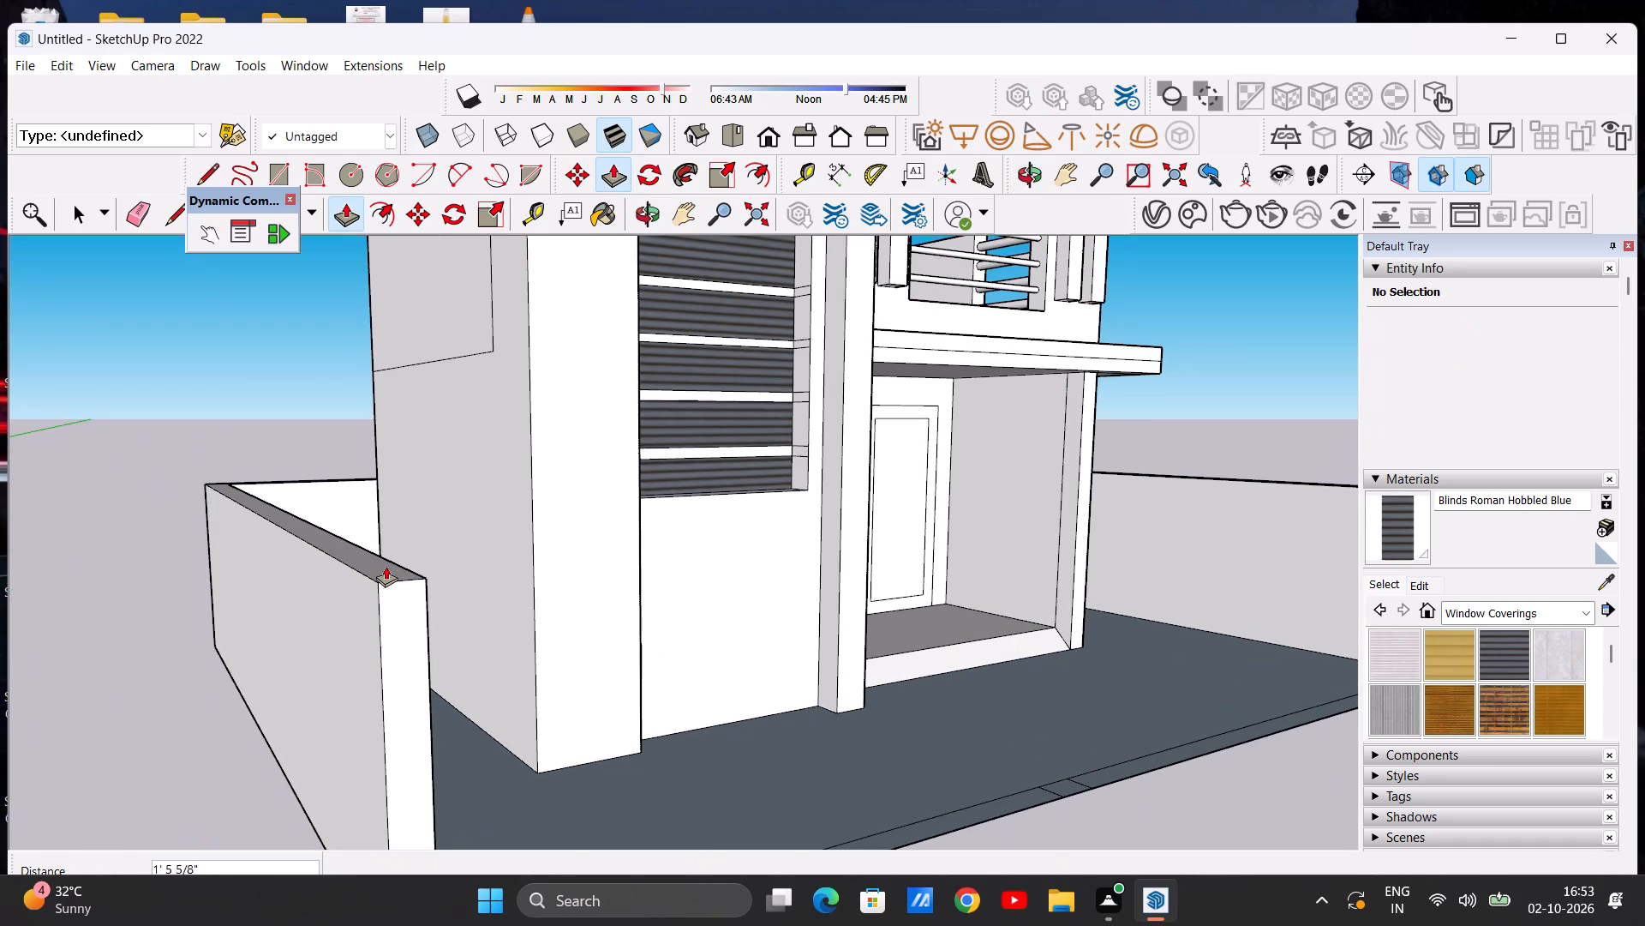
left_click(386, 566)
key("space")
Extrude the short front-border segment at the tall-wall corner about 6' 5 5/8" up, level with the side boundary wall.
scroll(302, 610, "down", 11)
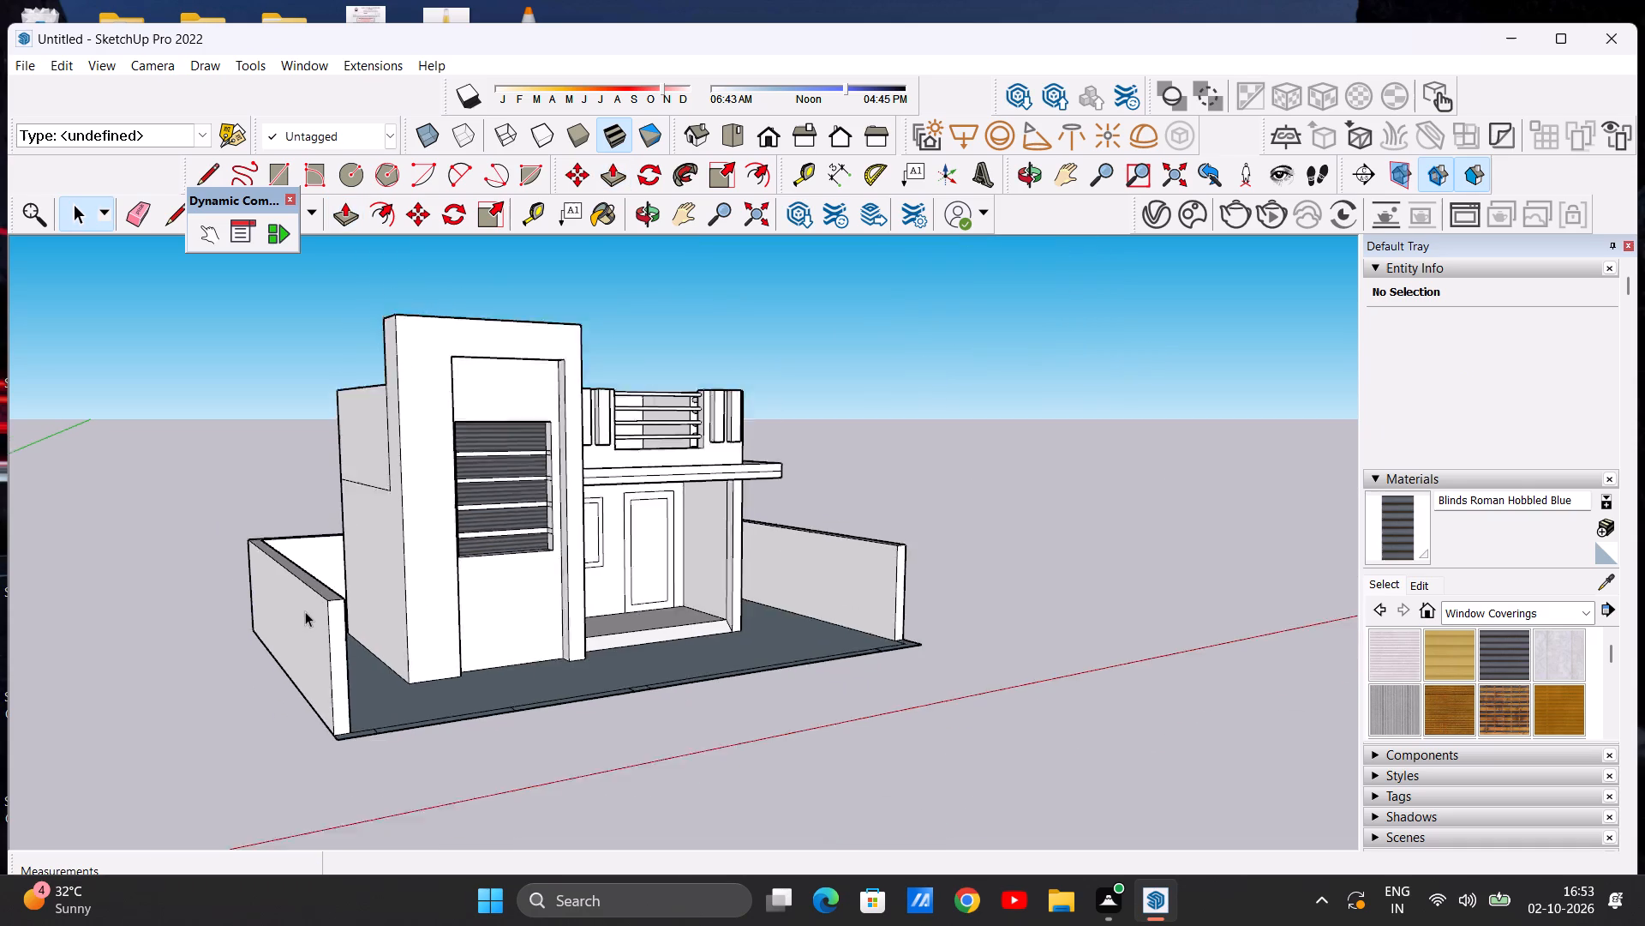
scroll(305, 611, "down", 2)
middle_click_drag(363, 622, 162, 722)
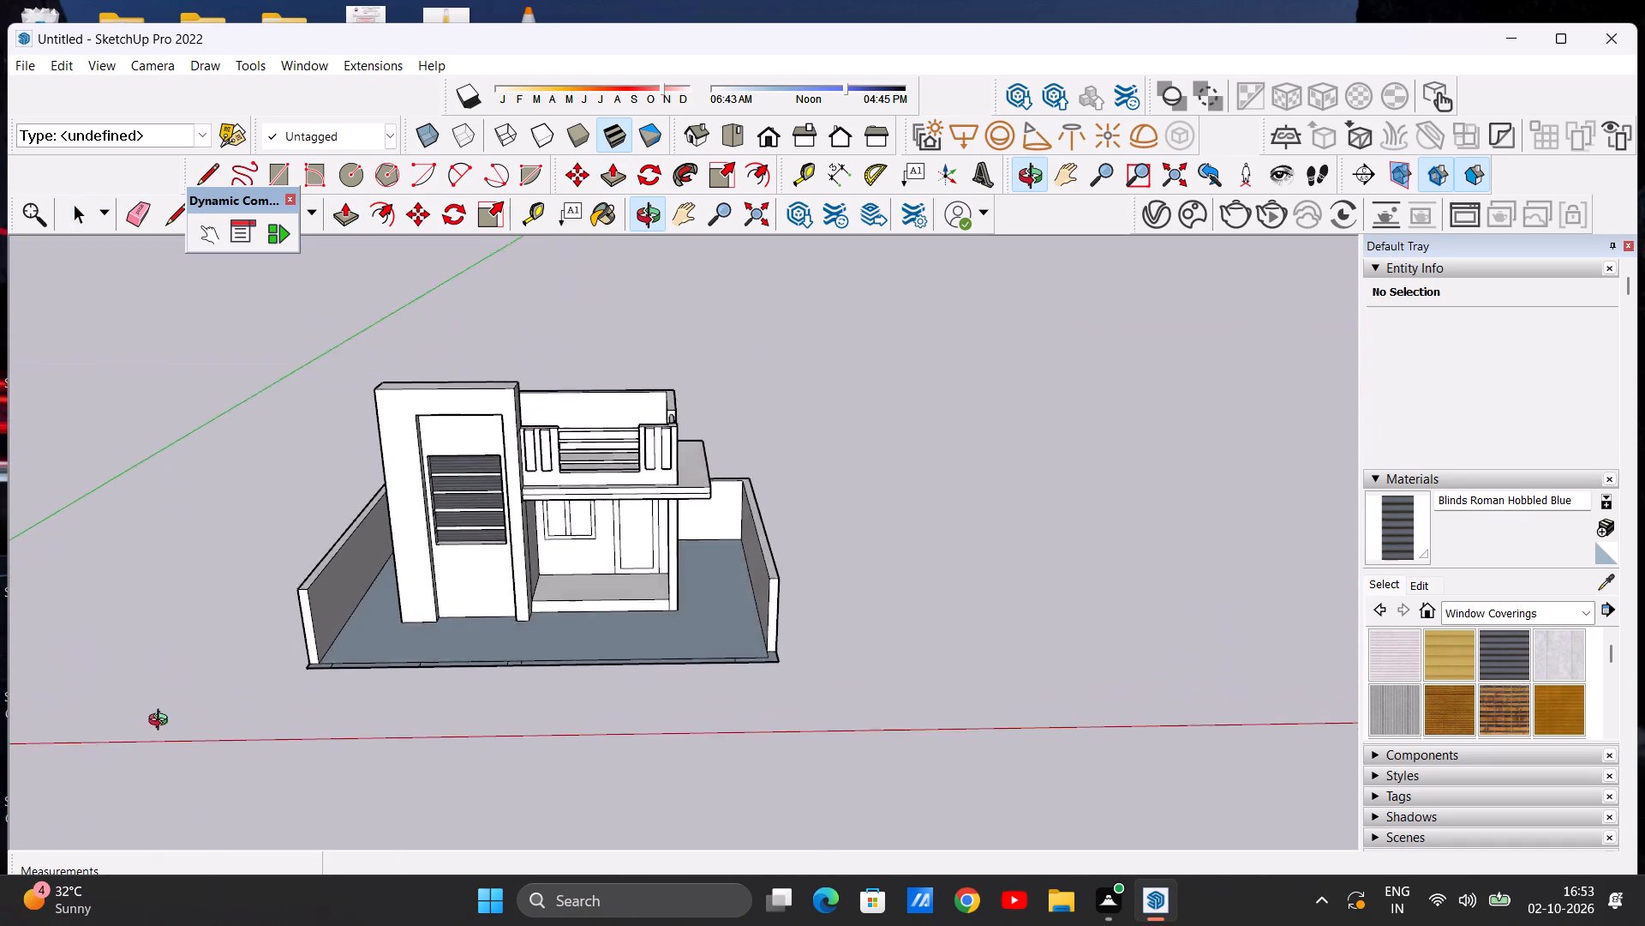
middle_click_drag(162, 722, 117, 767)
scroll(356, 628, "up", 6)
middle_click_drag(343, 659, 316, 772)
scroll(327, 631, "up", 12)
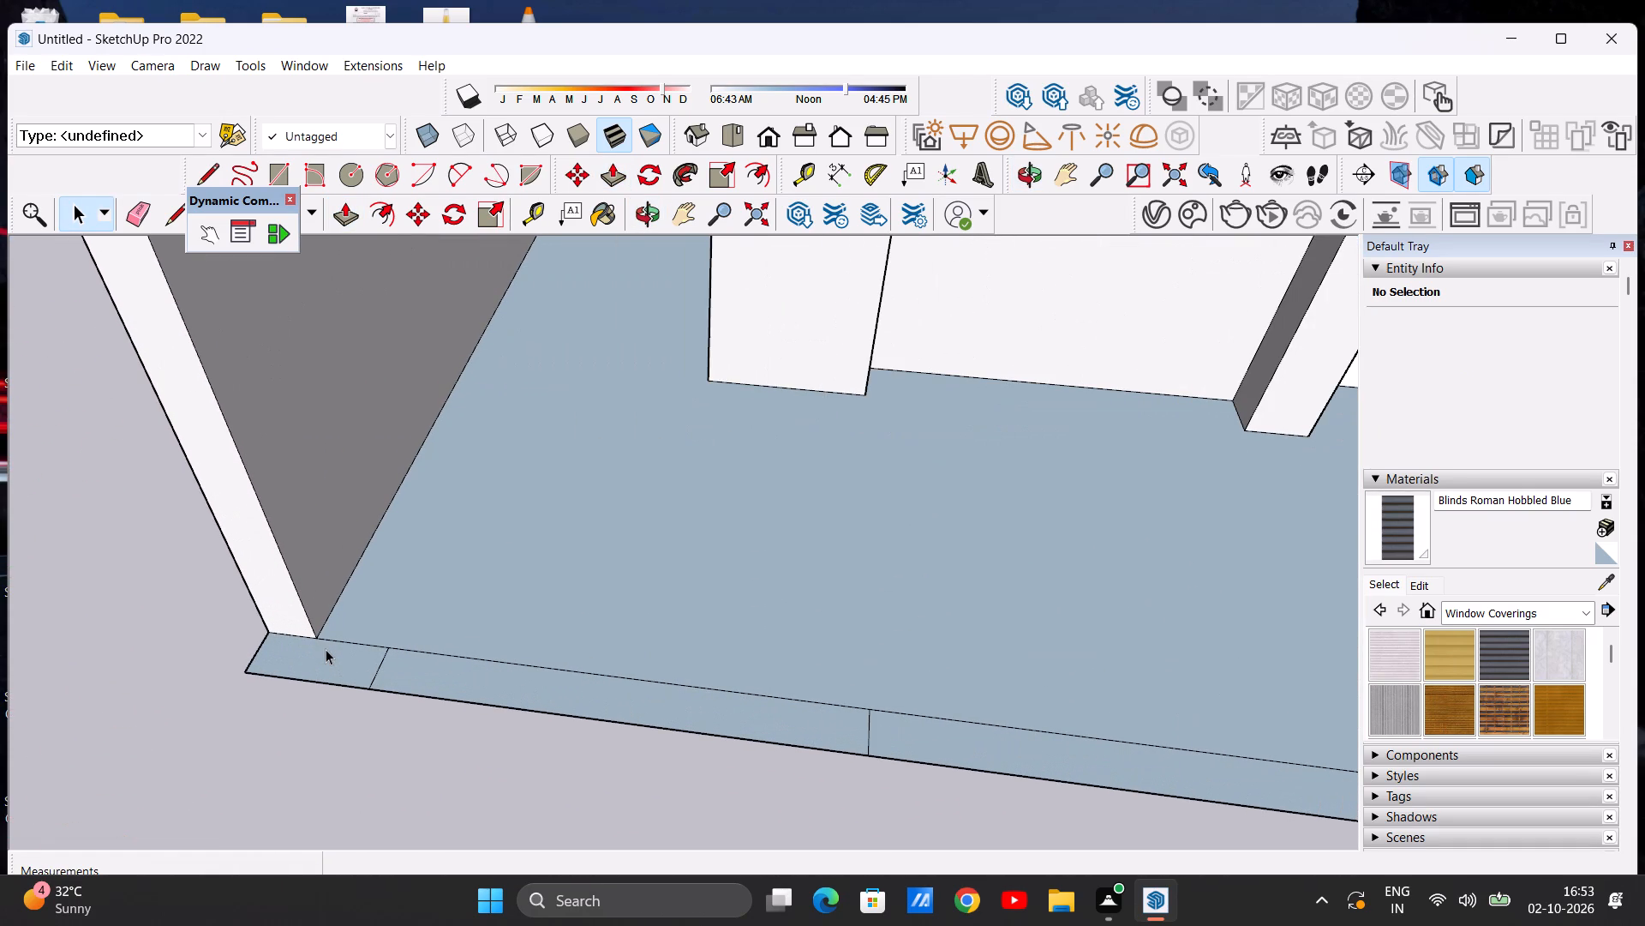
key("p")
left_click(338, 659)
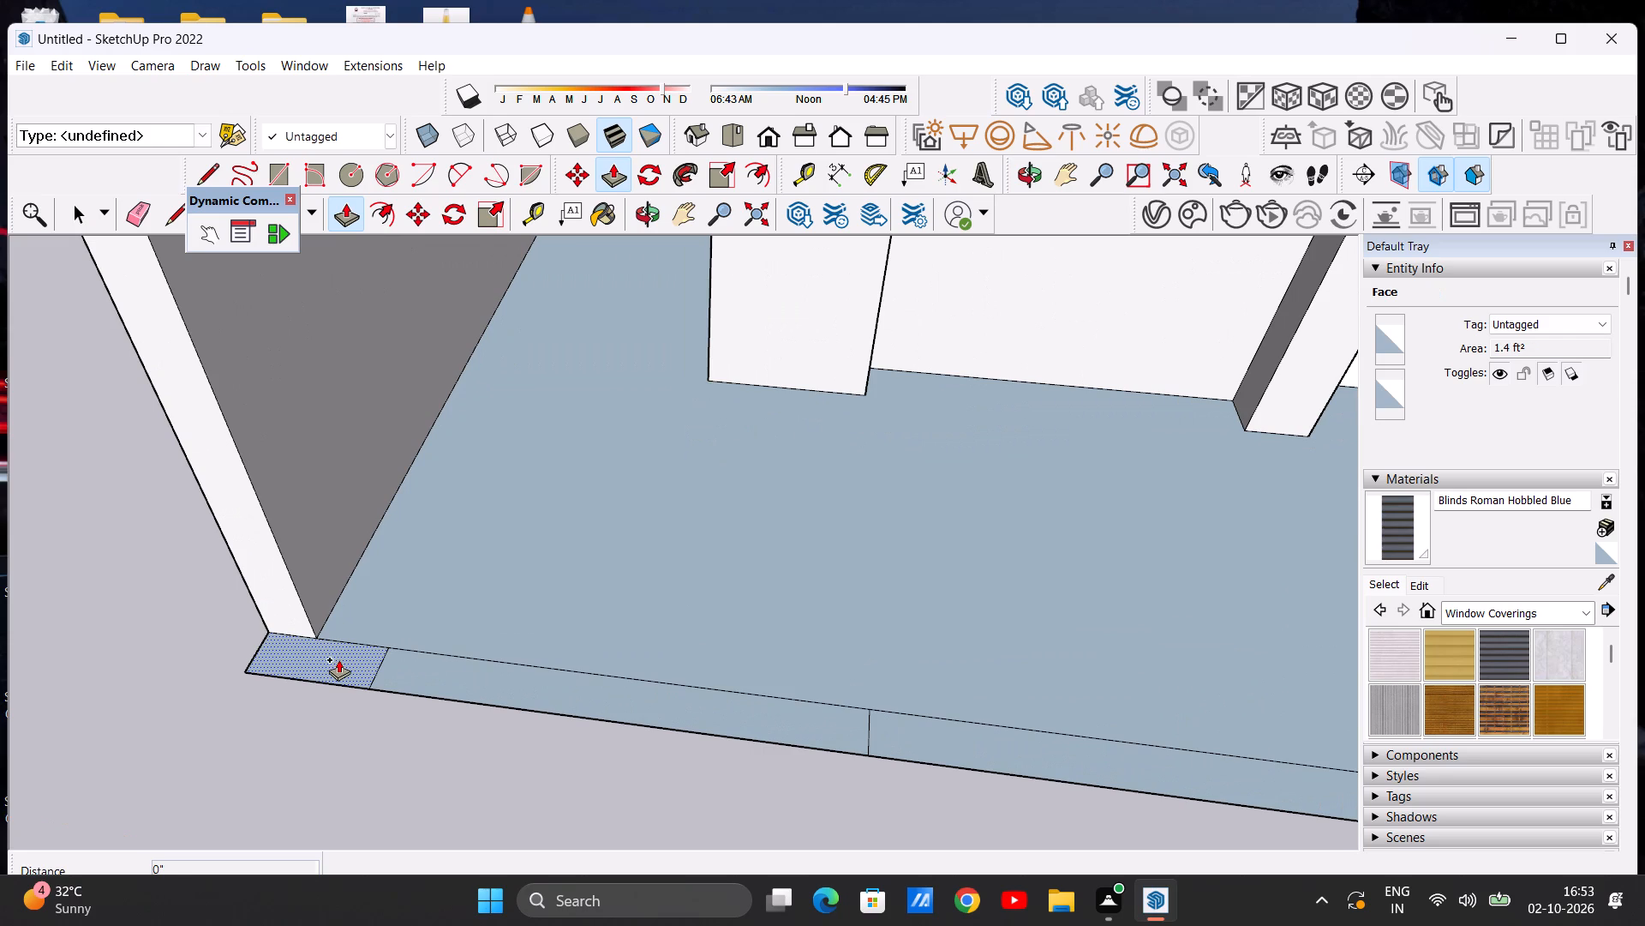
scroll(344, 542, "down", 10)
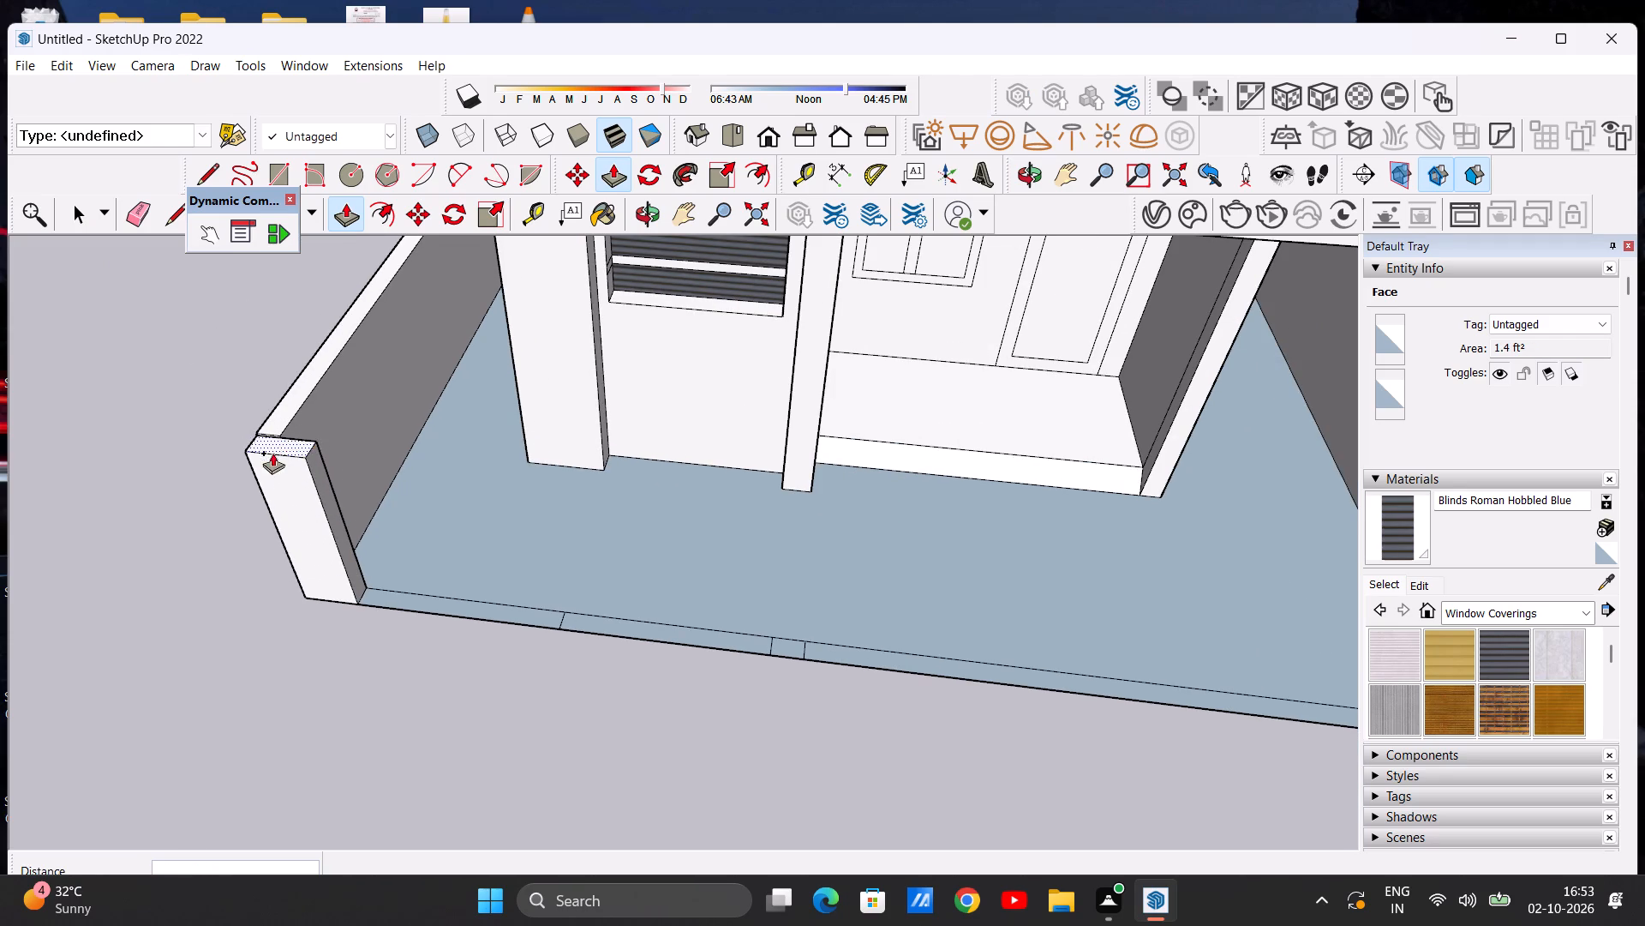
middle_click_drag(272, 453, 464, 429)
middle_click_drag(248, 564, 453, 524)
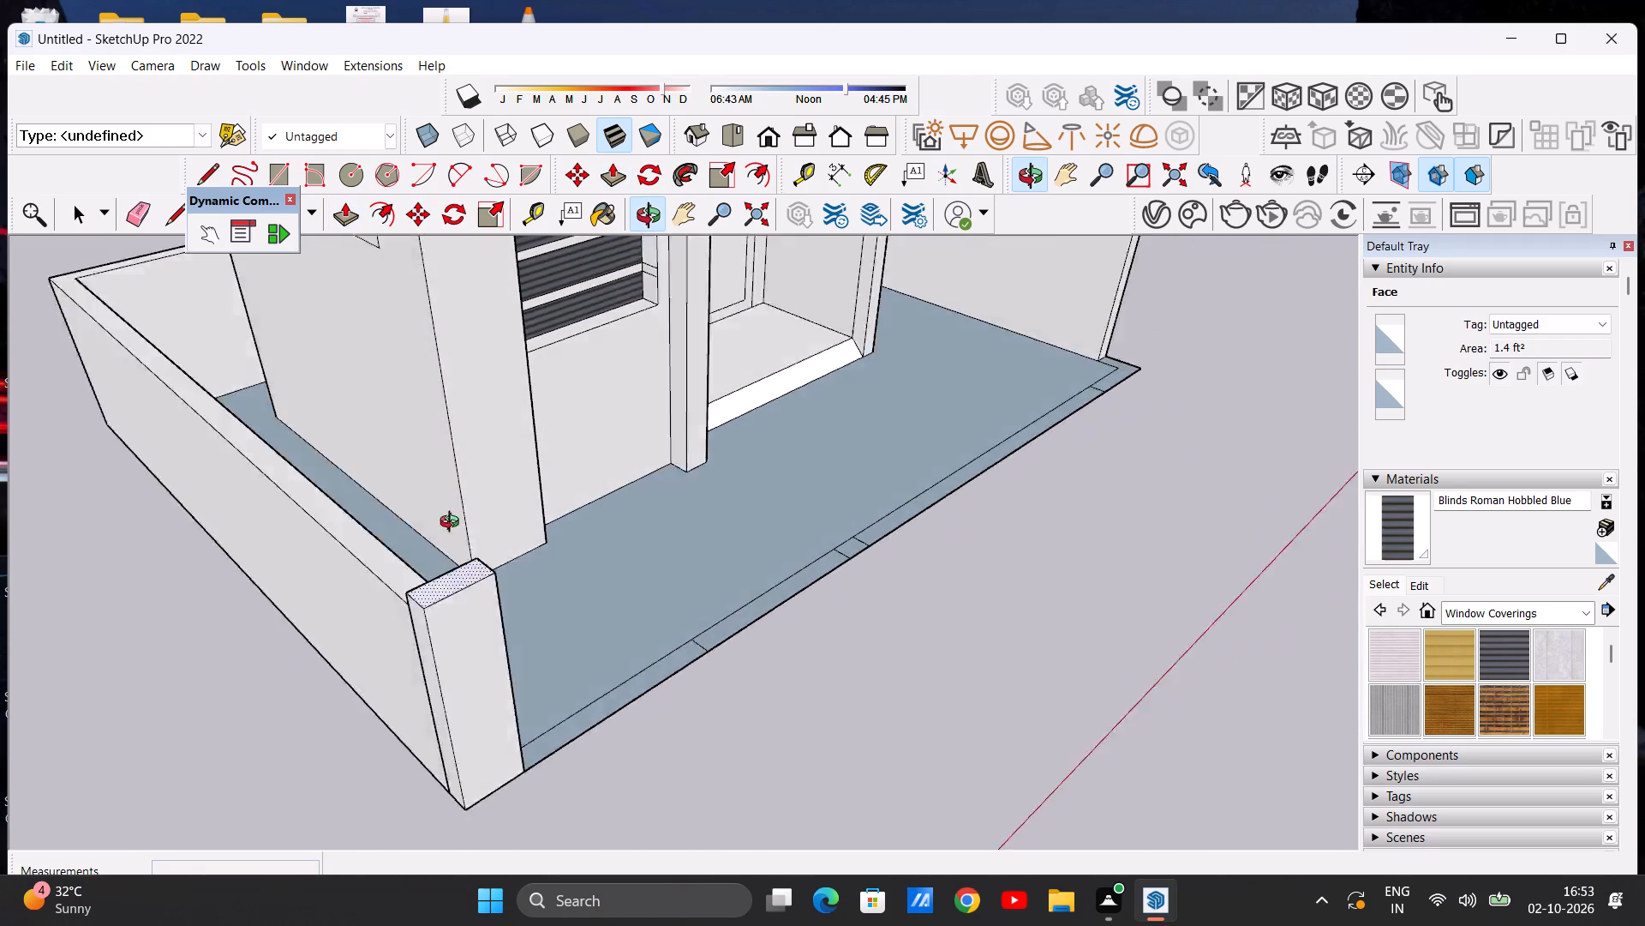
middle_click_drag(453, 524, 501, 513)
left_click(522, 604)
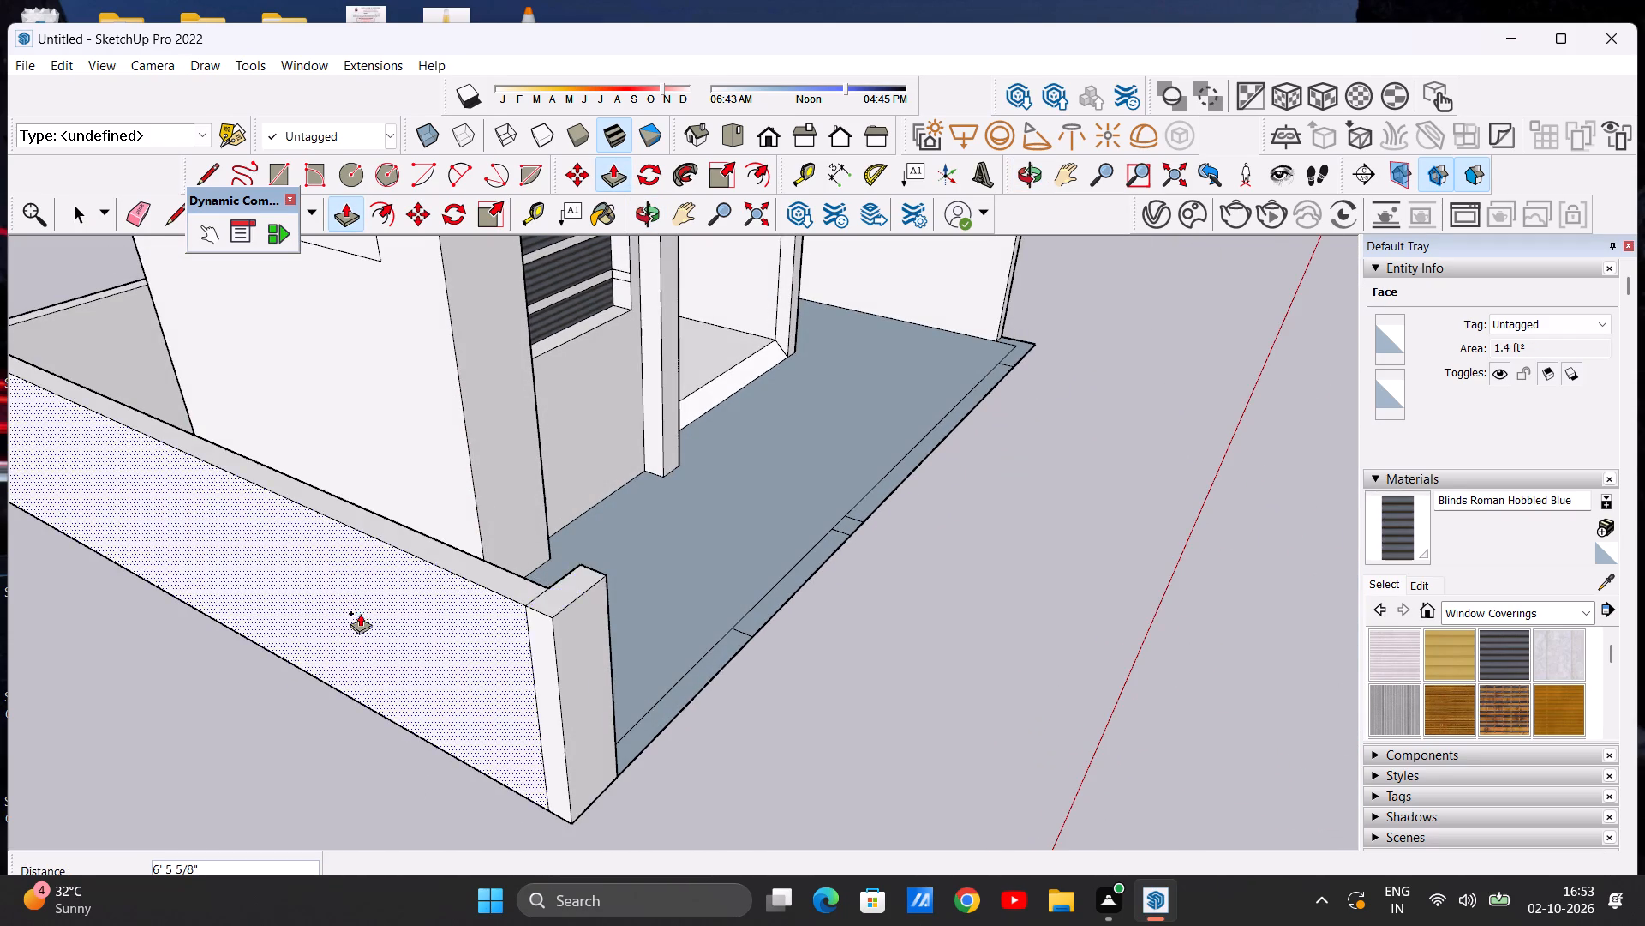
Extrude the L-shaped front-border segment at the porch-side corner 6' 5 5/8" up to match the adjoining boundary wall's top.
scroll(358, 611, "down", 9)
middle_click_drag(549, 652, 261, 607)
scroll(613, 508, "up", 2)
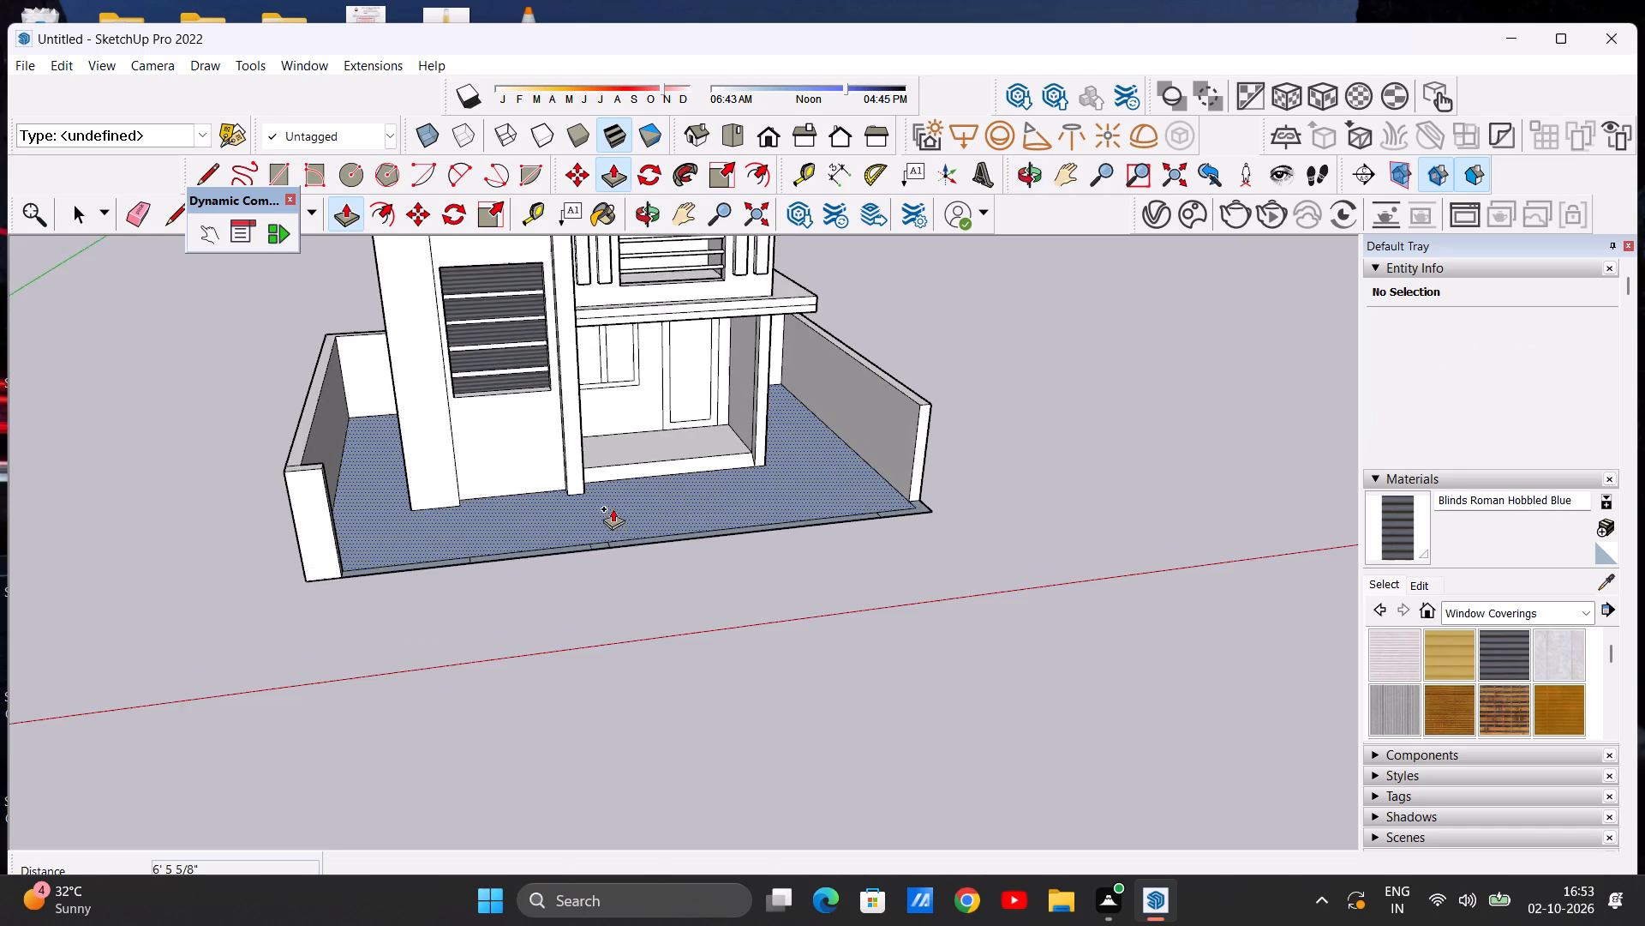
scroll(613, 508, "up", 1)
middle_click_drag(545, 586, 428, 728)
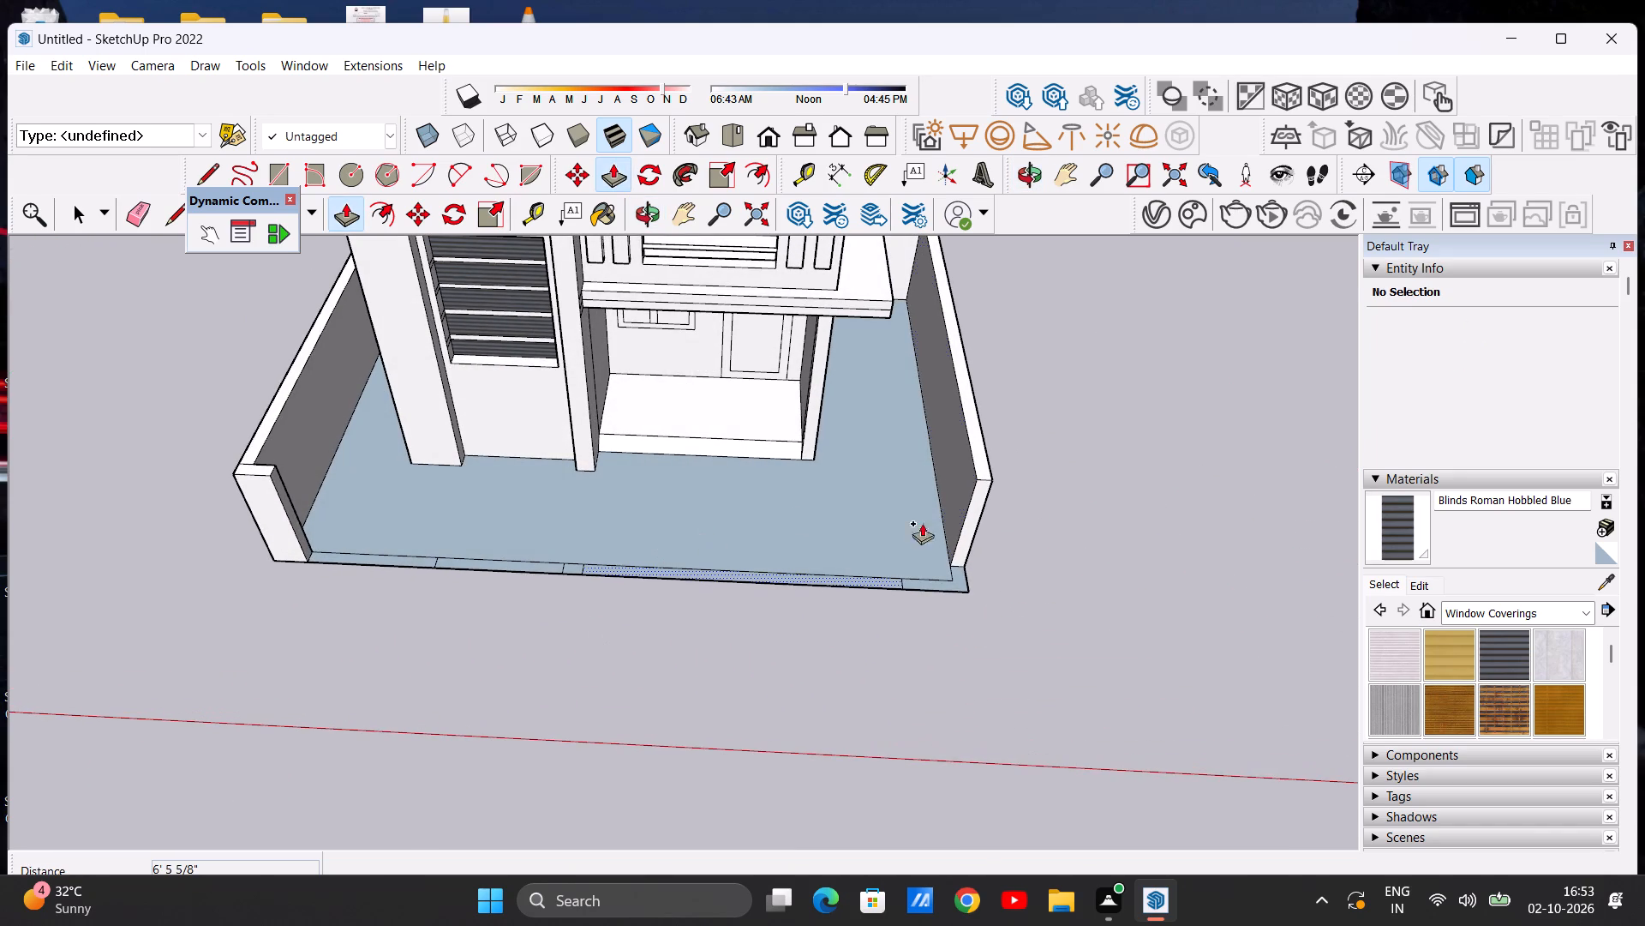
scroll(985, 570, "up", 16)
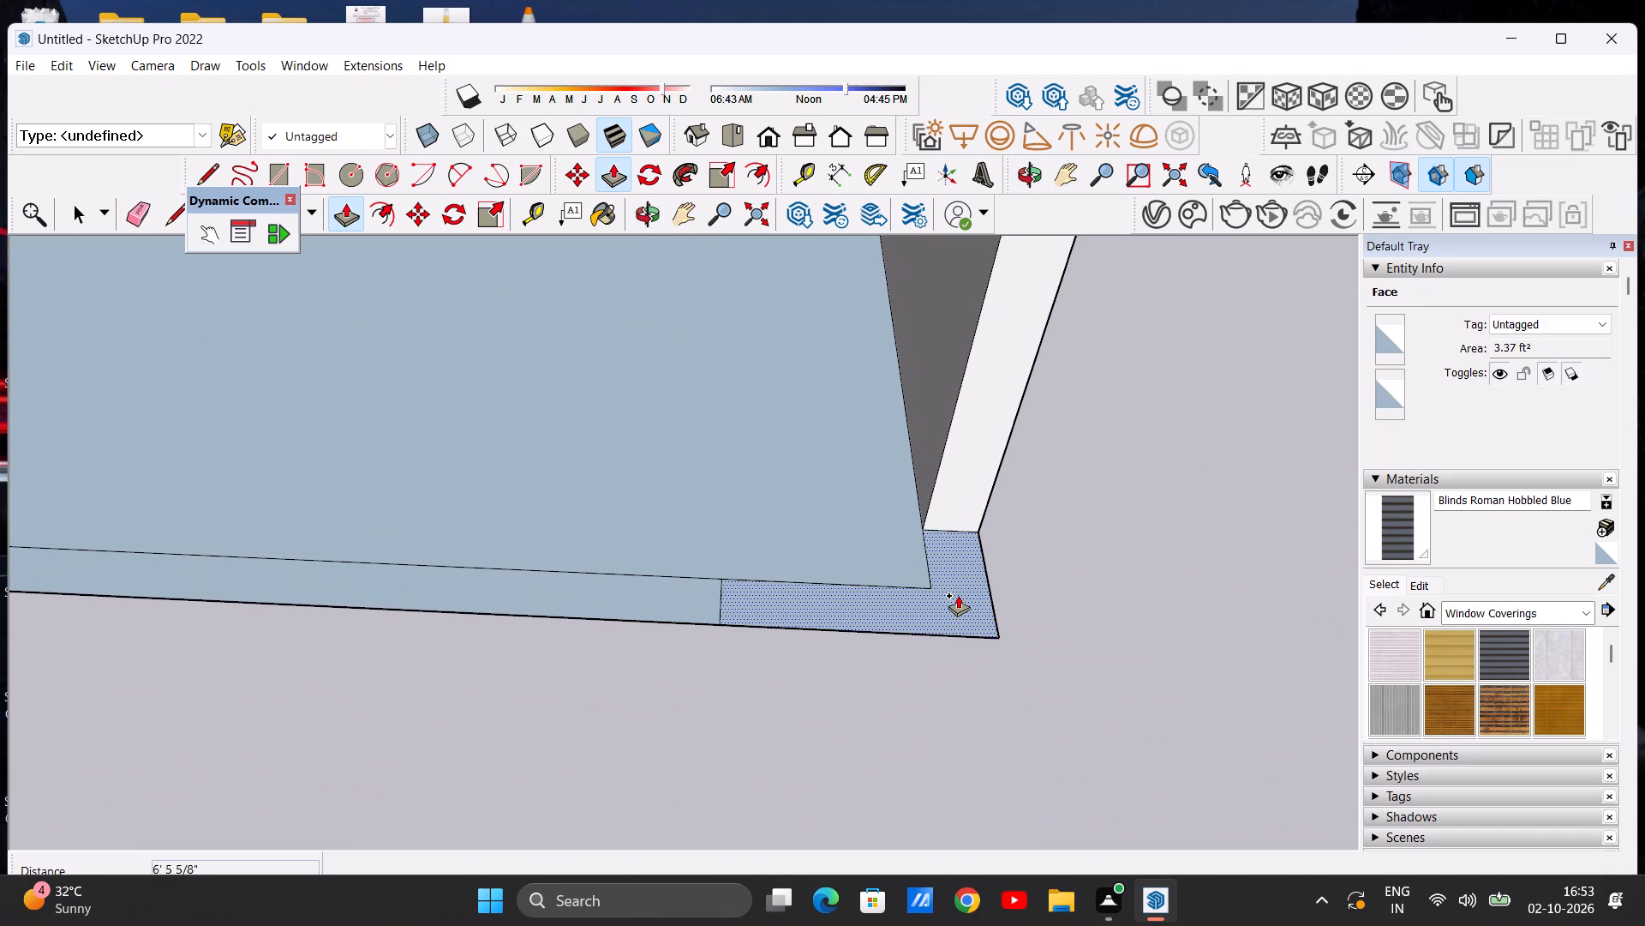
left_click(958, 595)
scroll(998, 445, "down", 14)
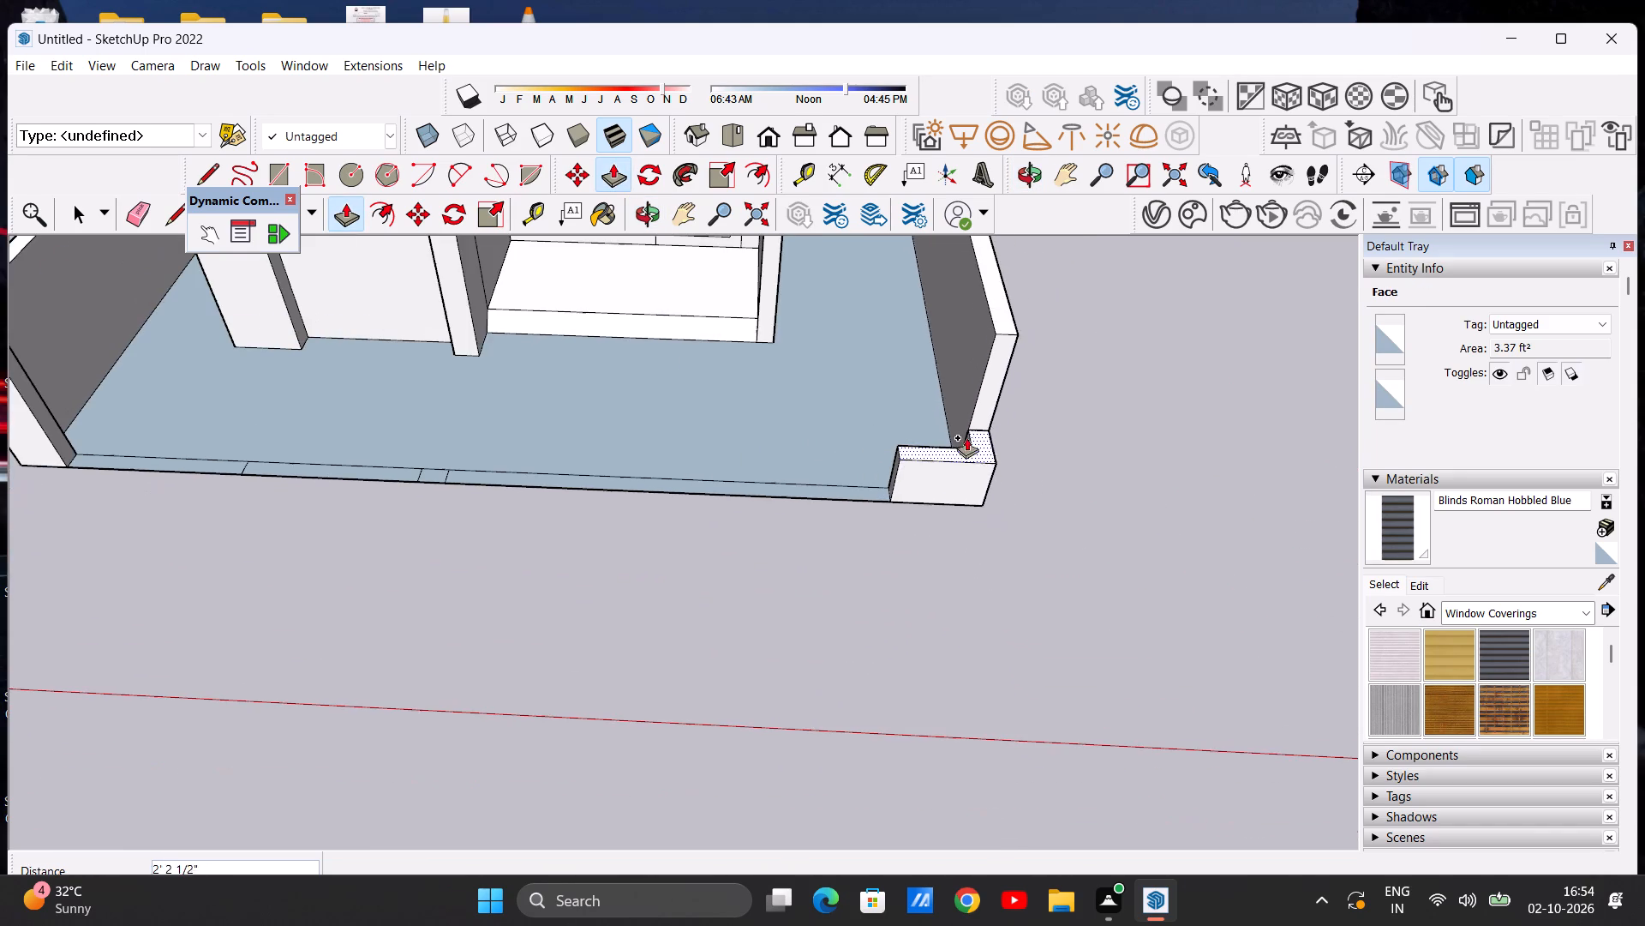
scroll(996, 346, "up", 7)
middle_click_drag(996, 346, 1057, 438)
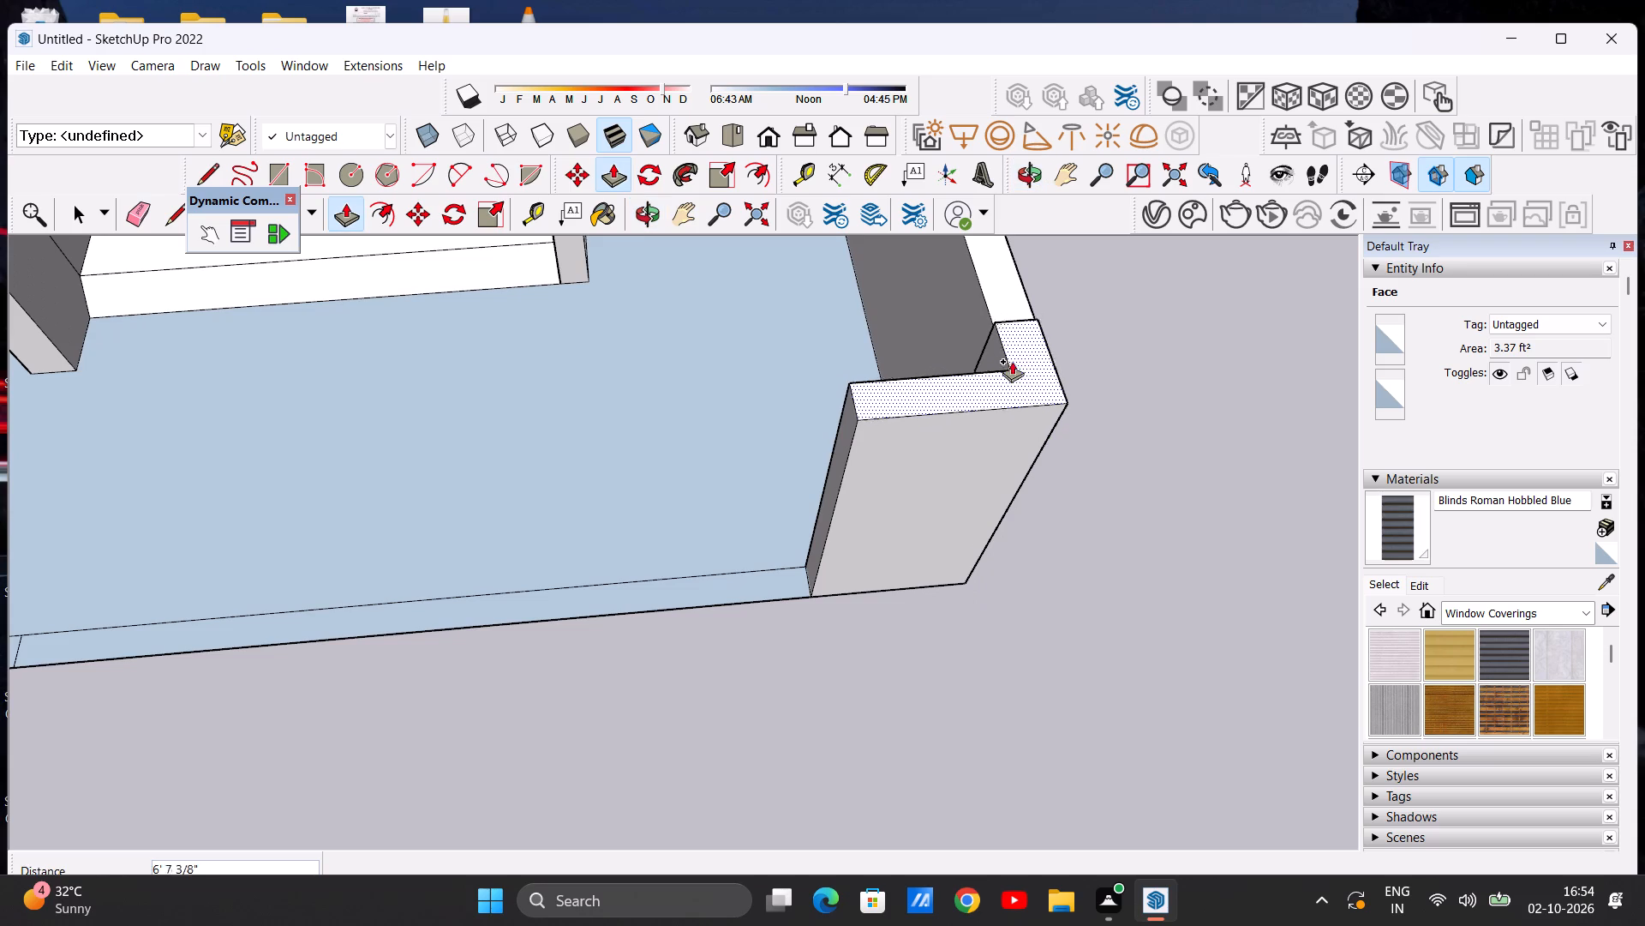
middle_click_drag(917, 362, 1134, 381)
scroll(975, 408, "down", 9)
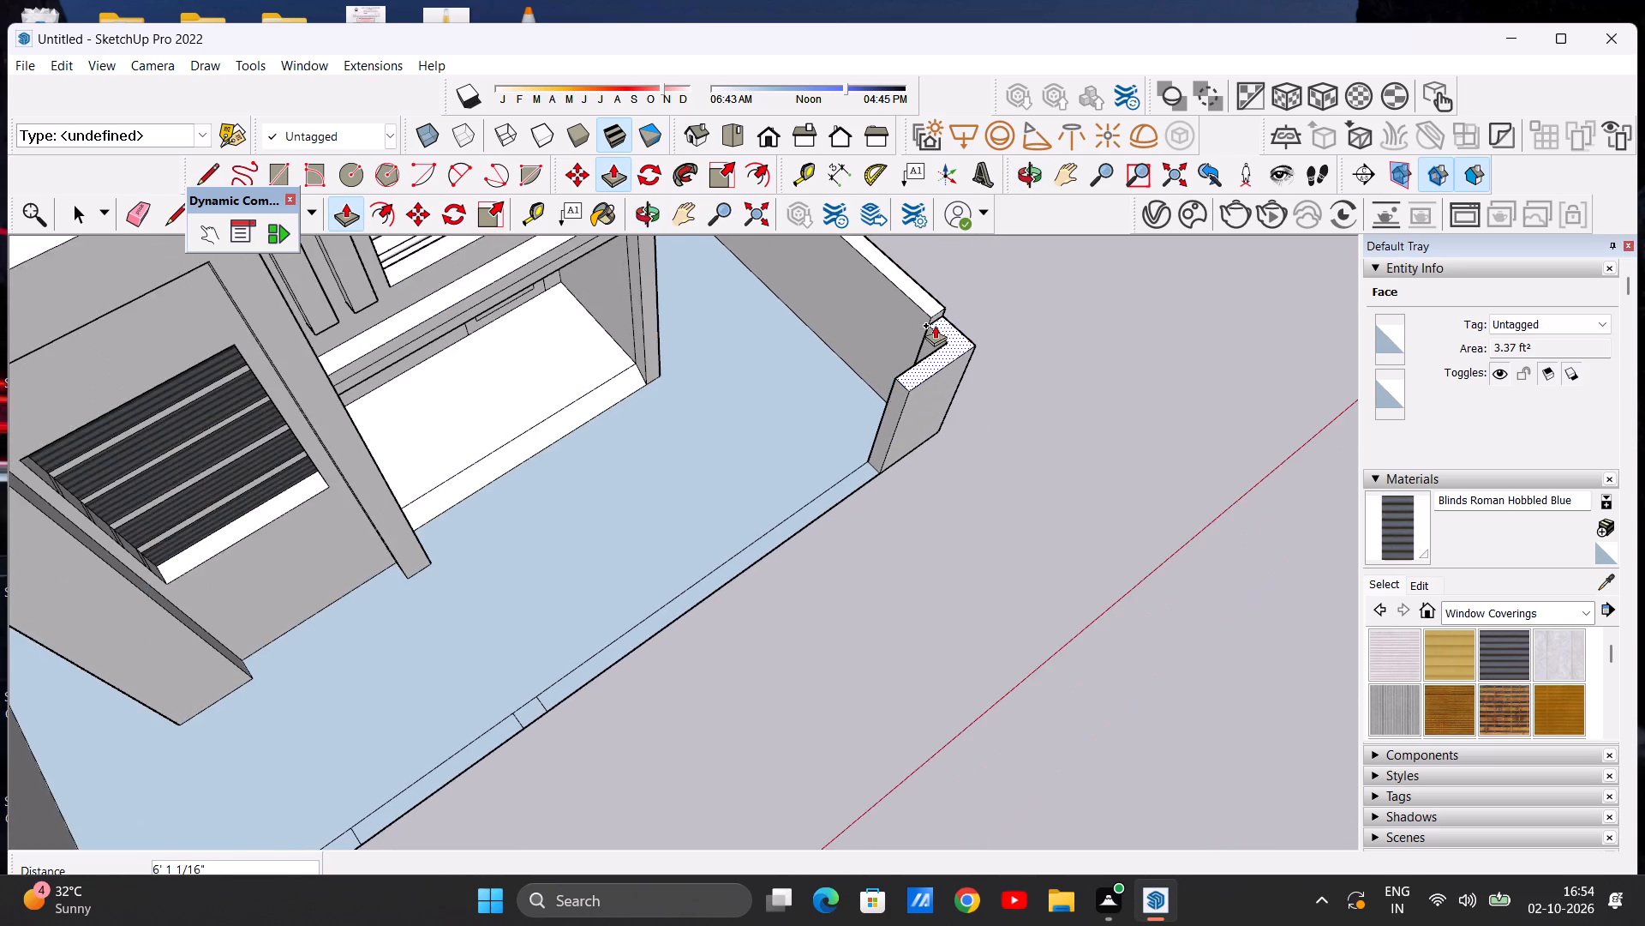
scroll(933, 319, "up", 14)
left_click(924, 314)
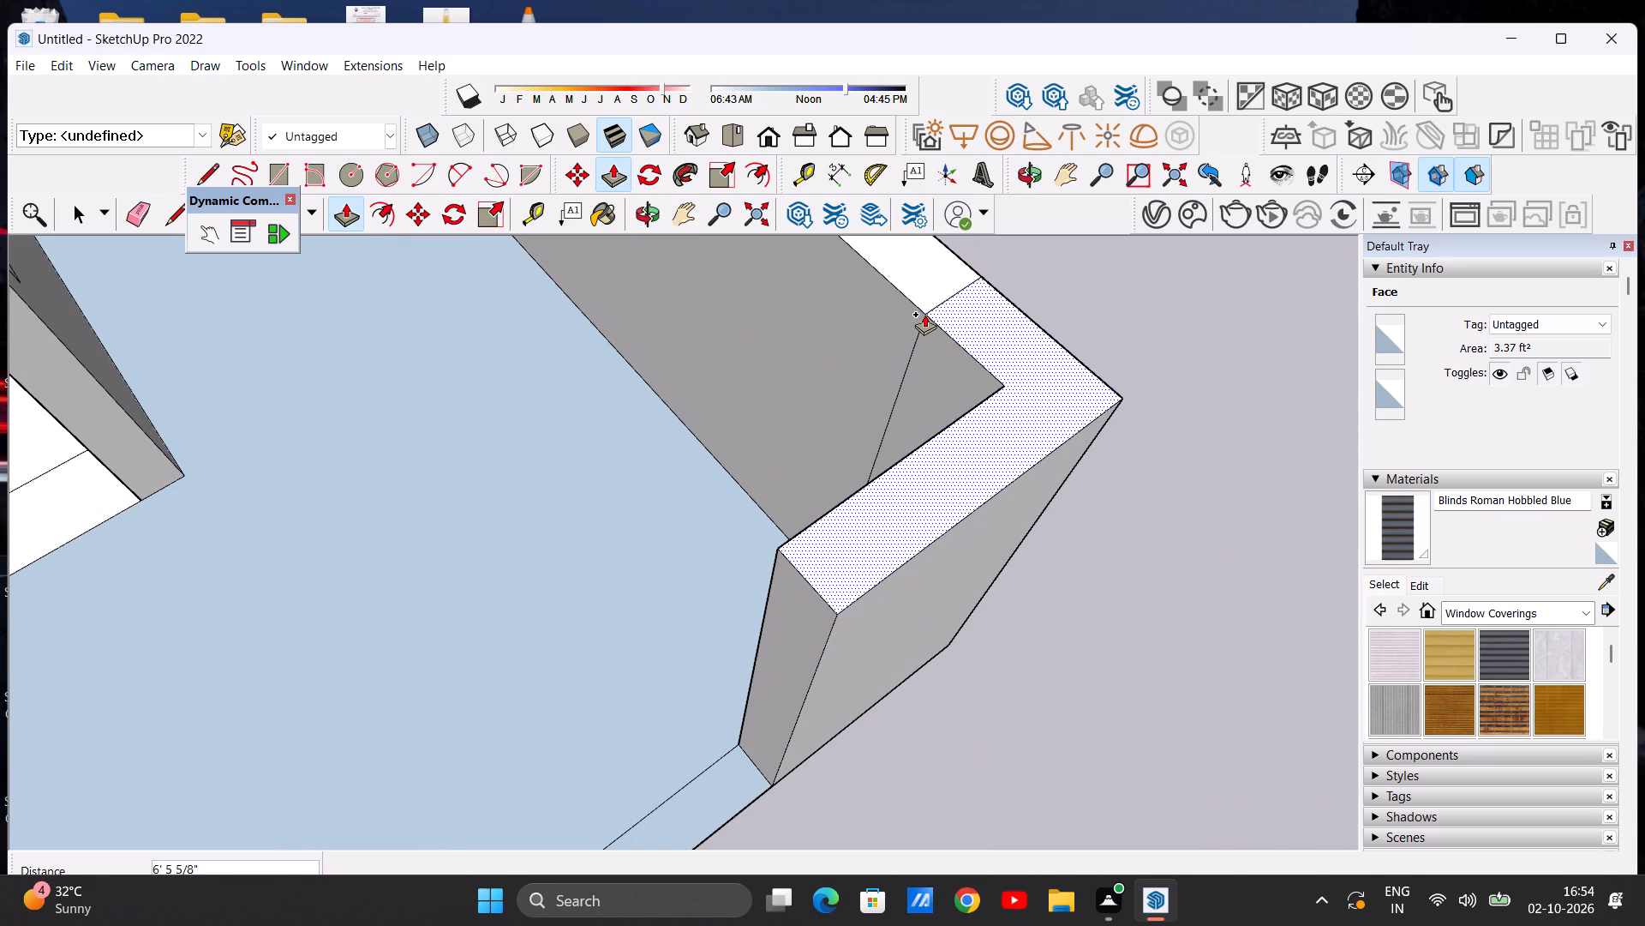
key("space")
Examine the boundary walls, corner pieces and the remaining flat front-border segments from several angles.
scroll(827, 514, "down", 17)
middle_click_drag(884, 522, 694, 419)
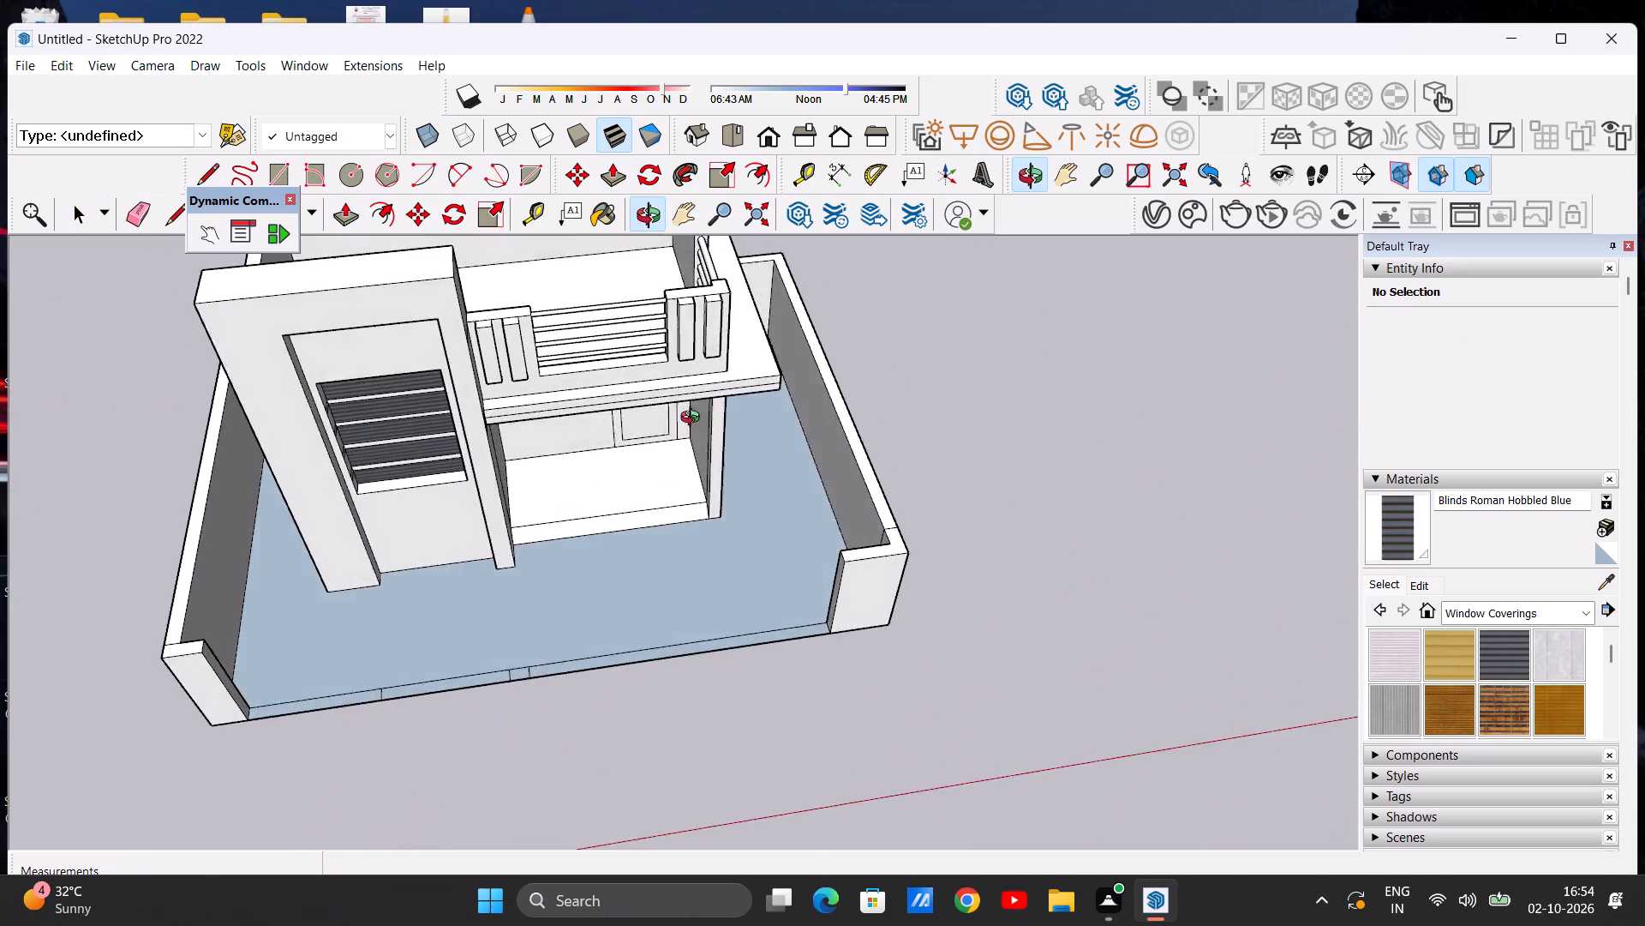
middle_click_drag(694, 419, 705, 376)
scroll(705, 502, "down", 4)
middle_click_drag(670, 573, 661, 442)
scroll(511, 652, "down", 1)
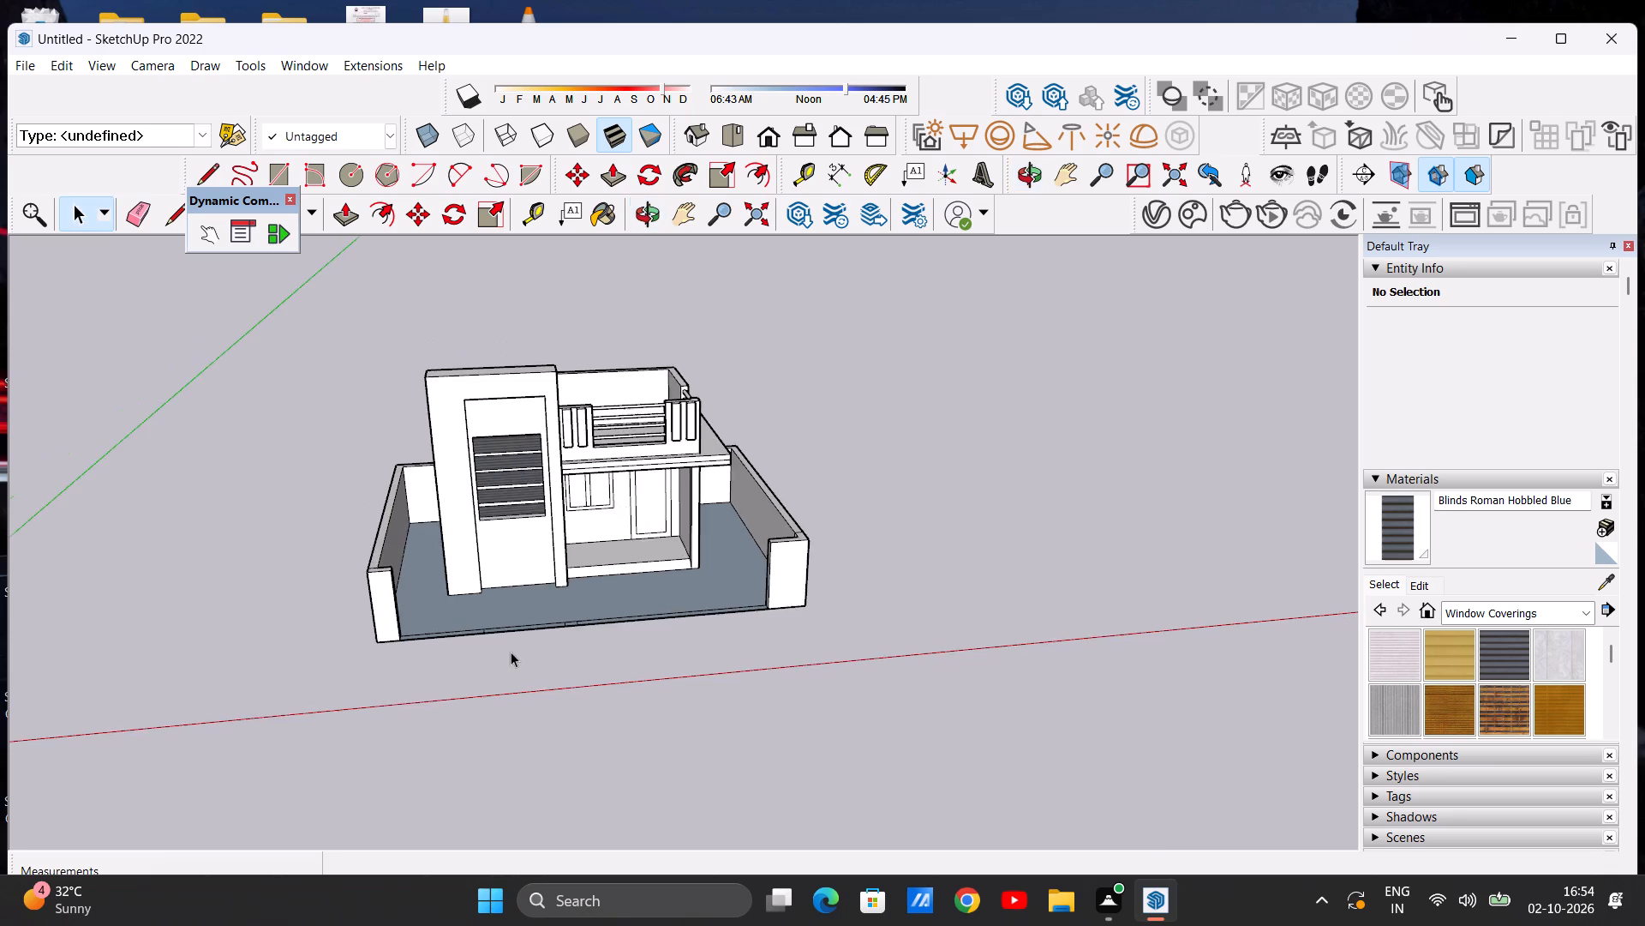
scroll(511, 652, "down", 1)
middle_click_drag(535, 641, 485, 570)
scroll(500, 587, "up", 7)
scroll(503, 587, "down", 4)
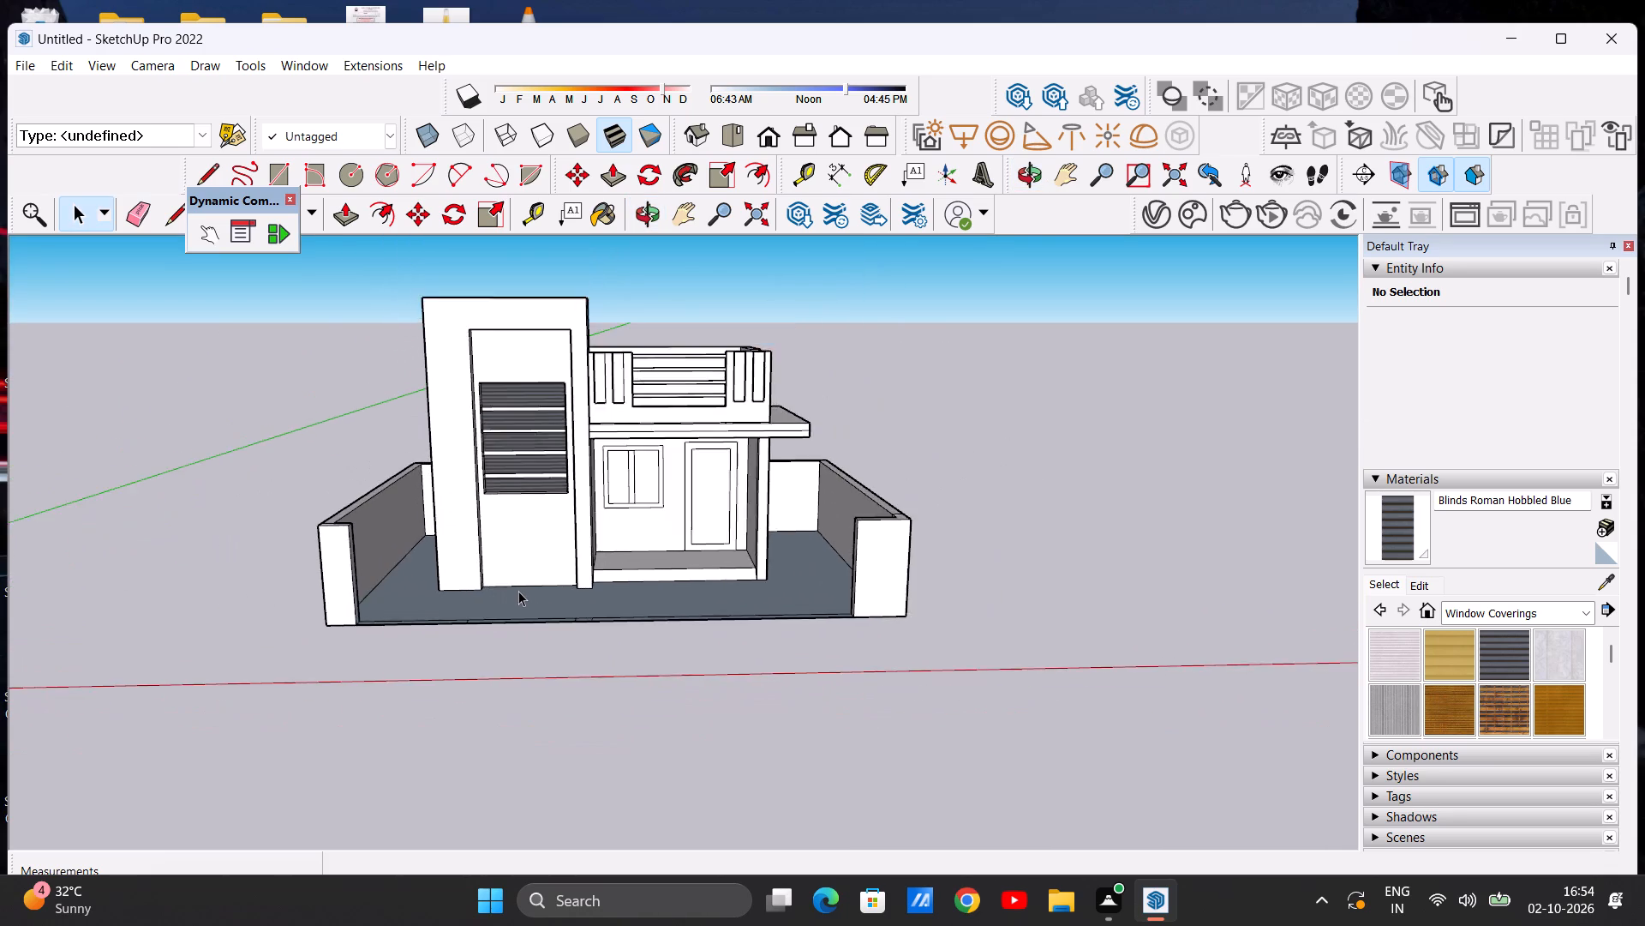
scroll(518, 591, "down", 2)
scroll(524, 592, "up", 4)
middle_click_drag(515, 610, 496, 767)
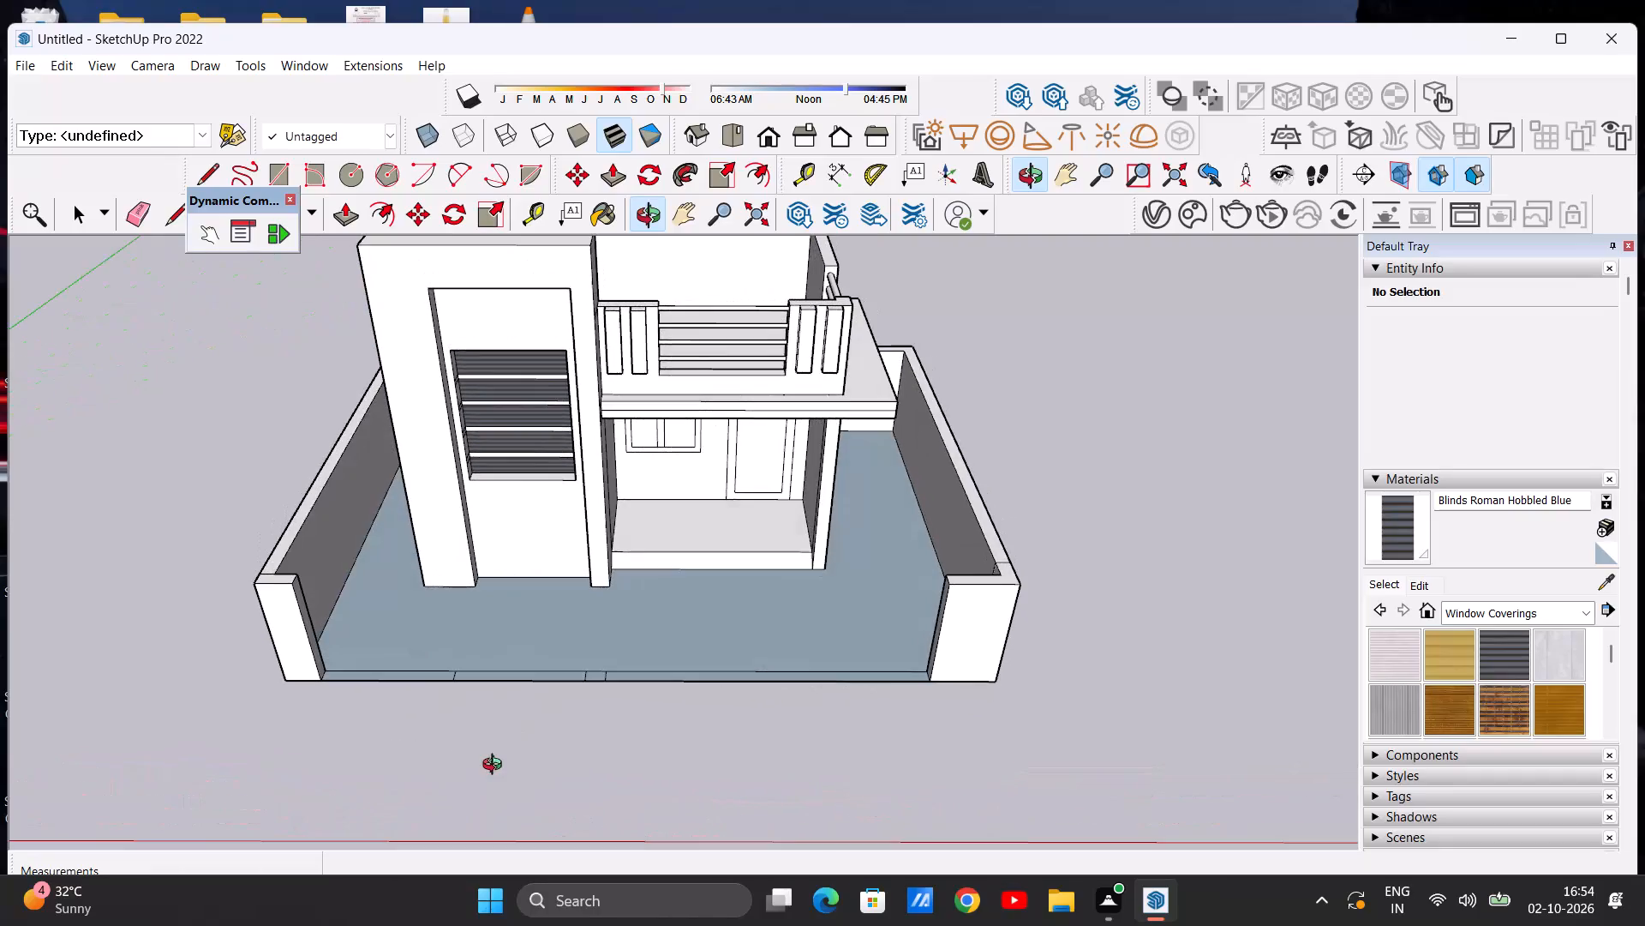
middle_click_drag(496, 767, 493, 820)
scroll(441, 699, "up", 2)
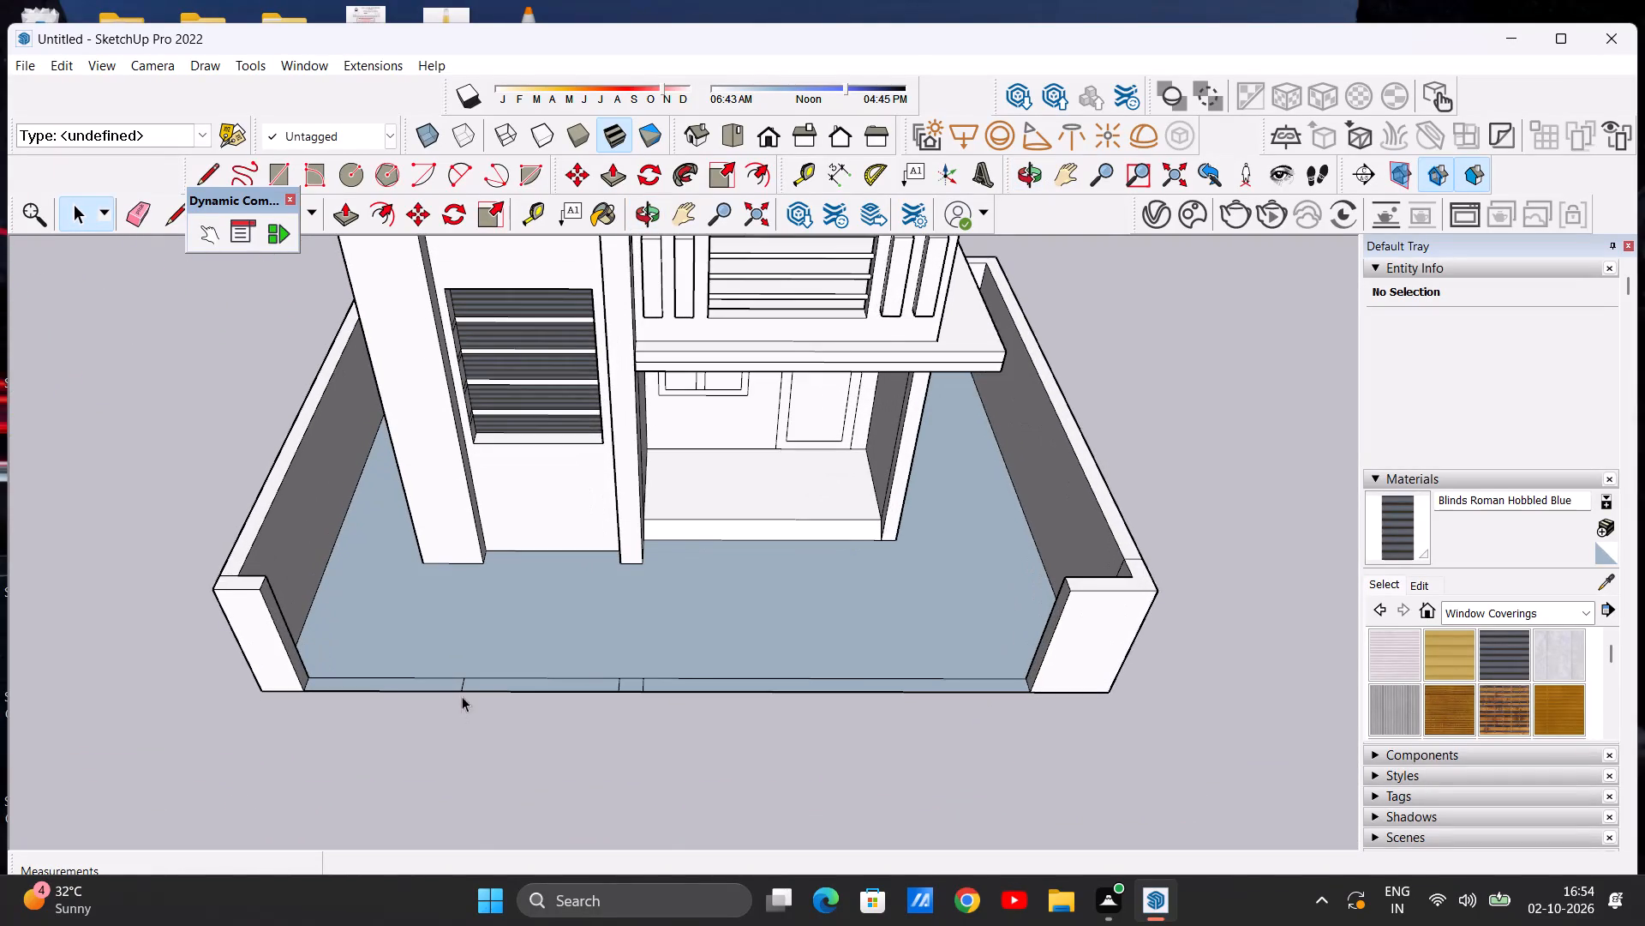
scroll(480, 693, "down", 2)
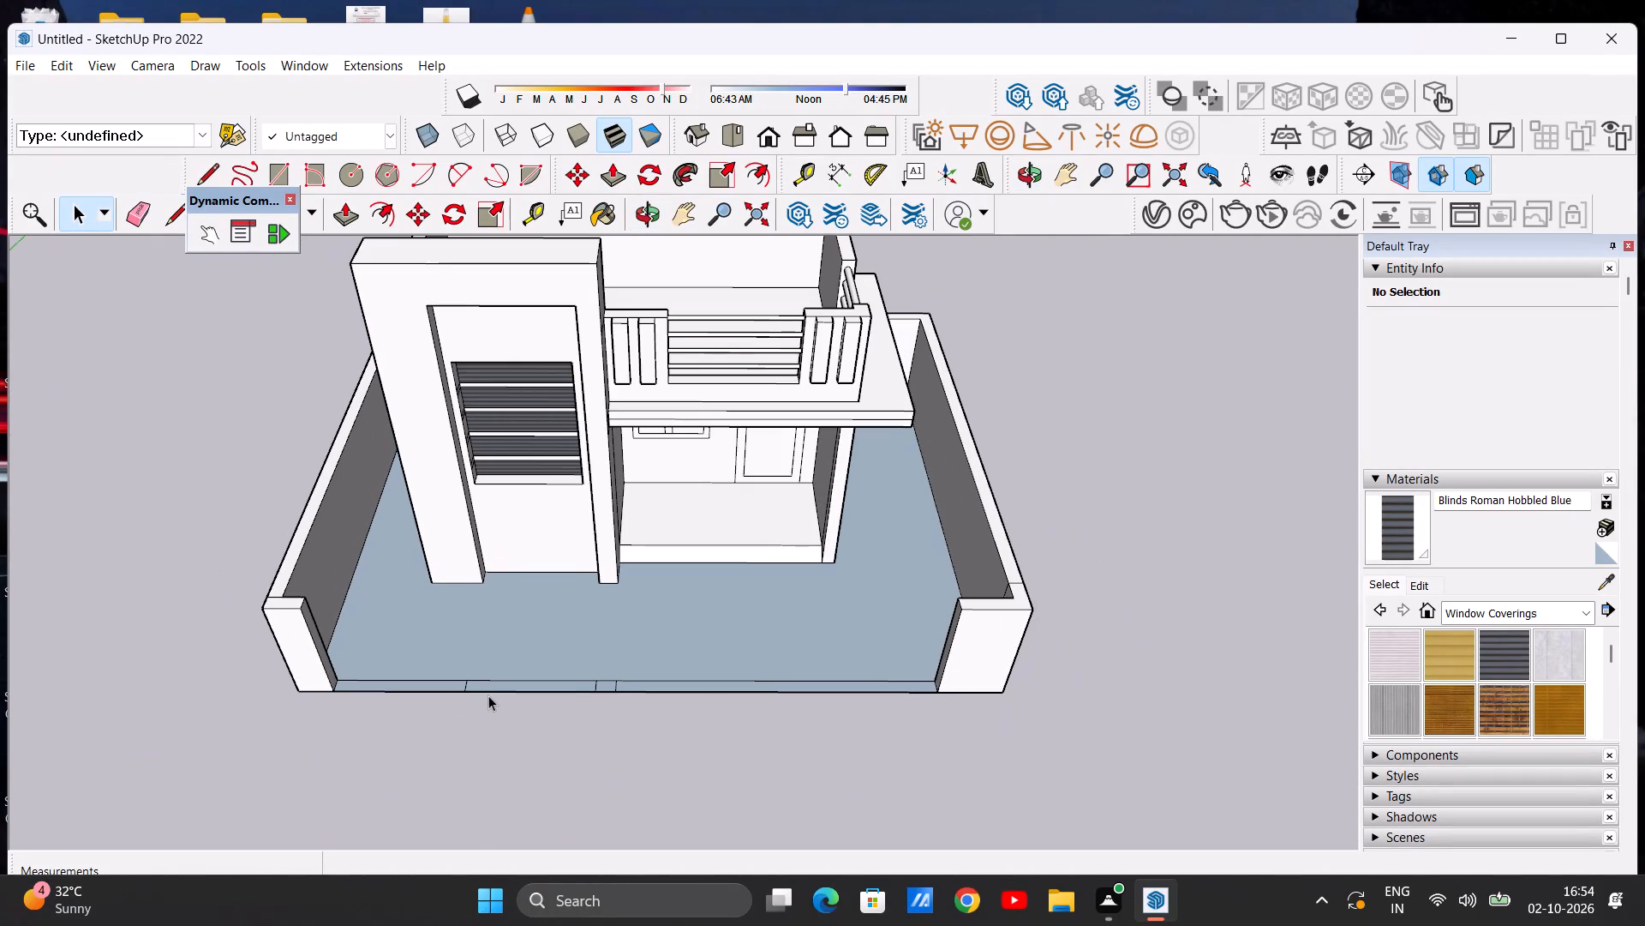
scroll(410, 682, "up", 4)
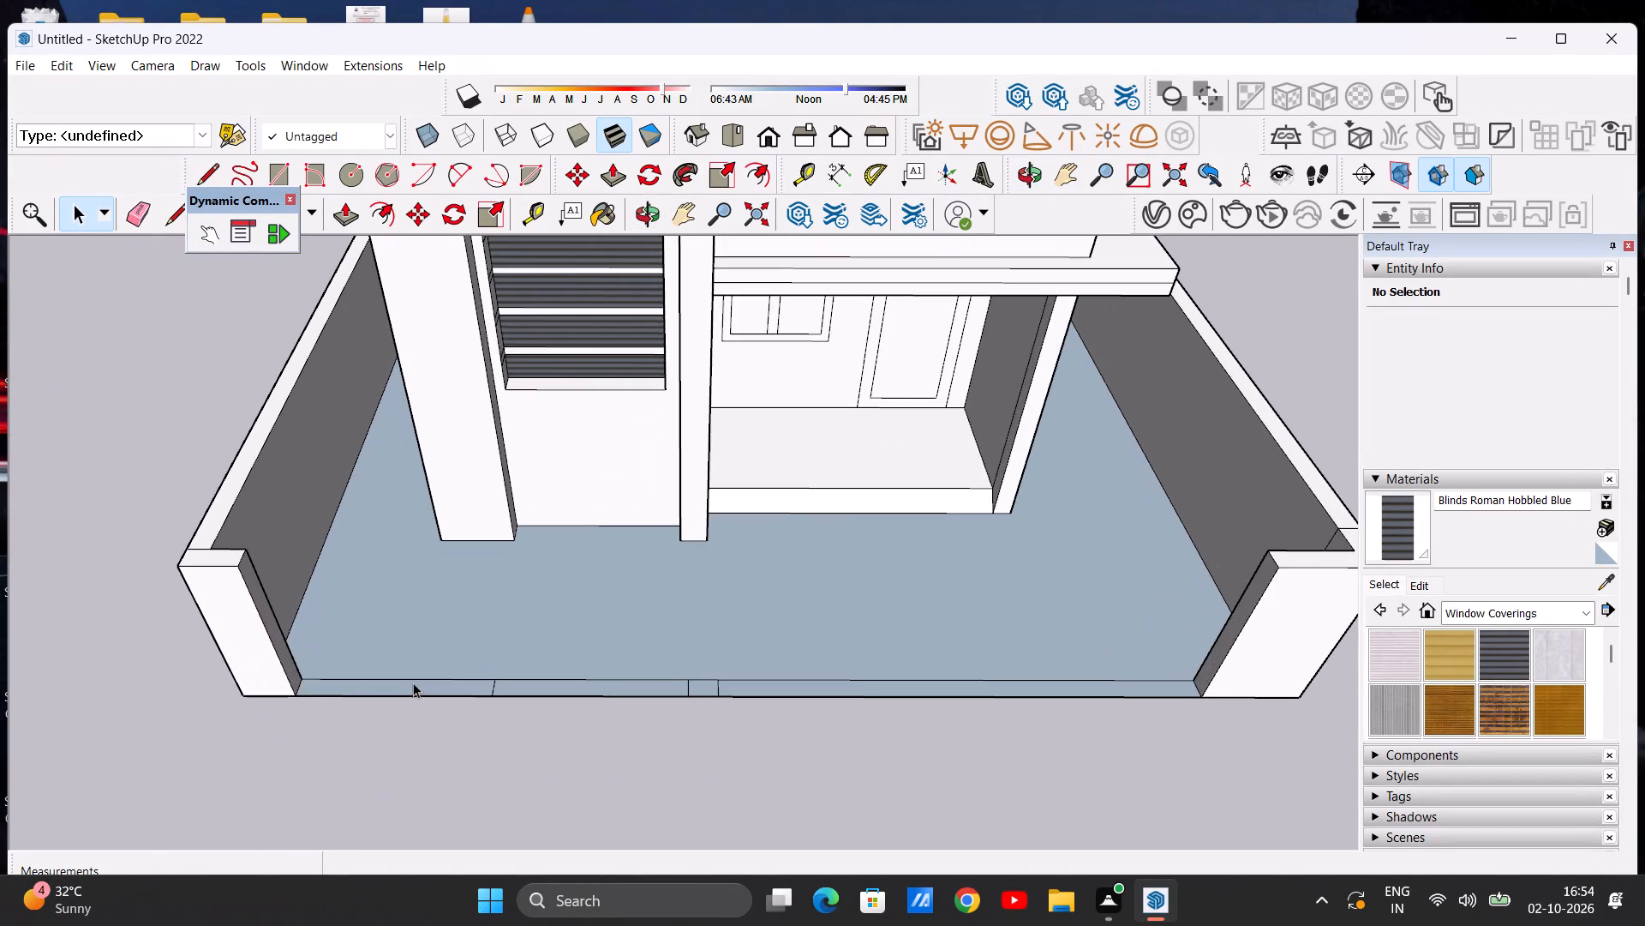
scroll(485, 687, "down", 4)
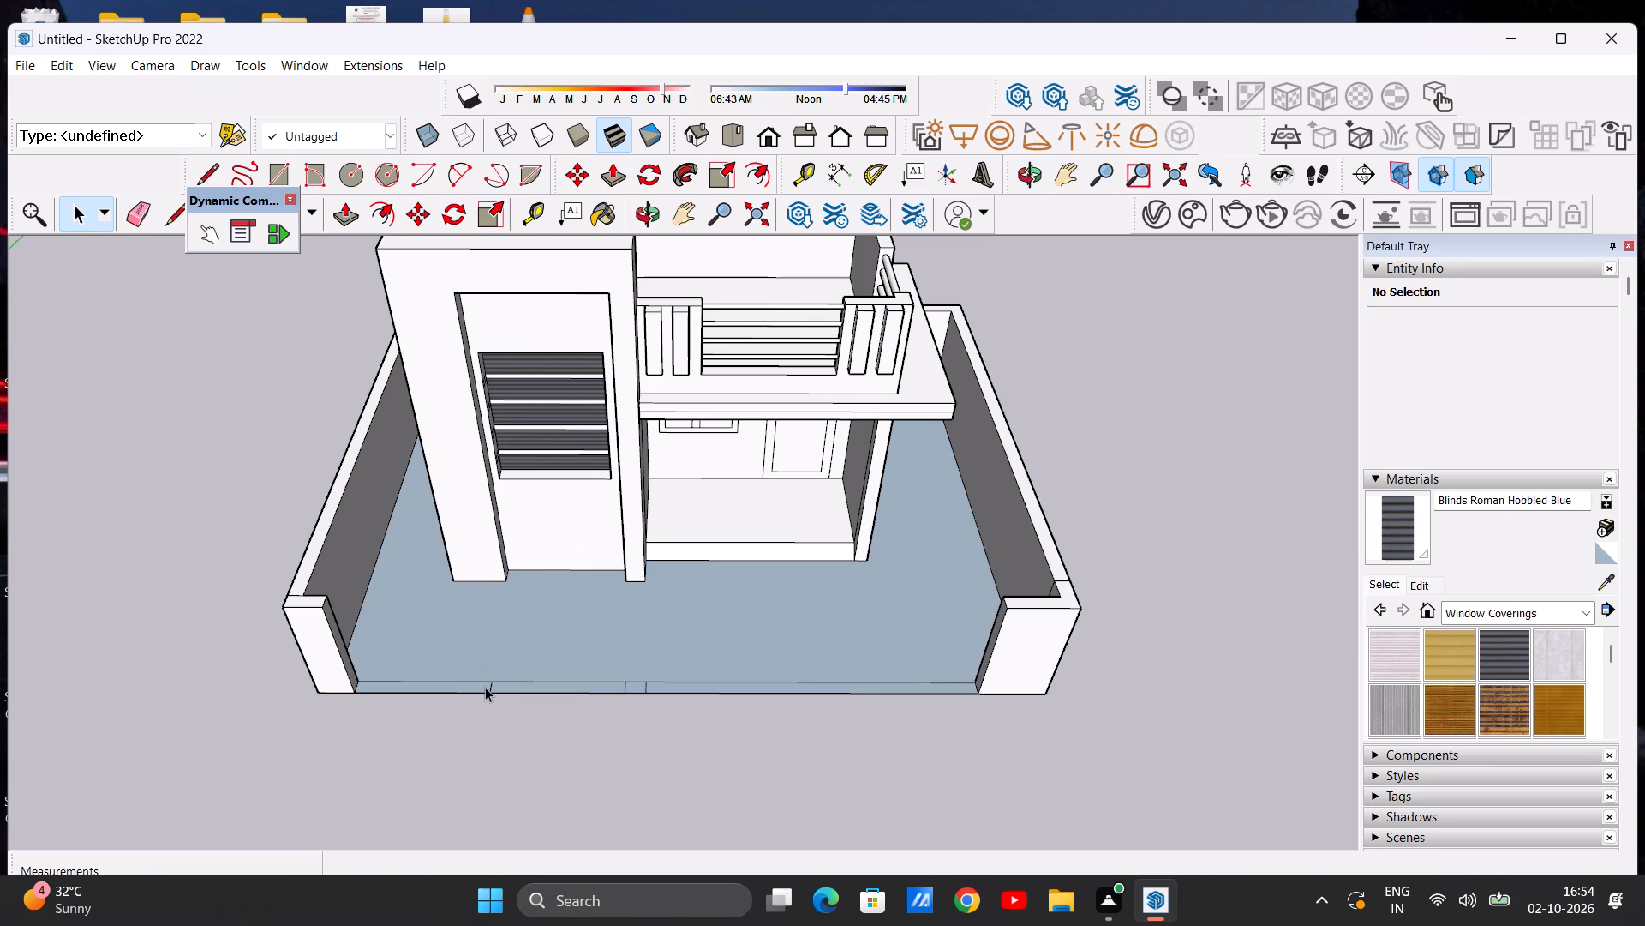
scroll(440, 678, "up", 5)
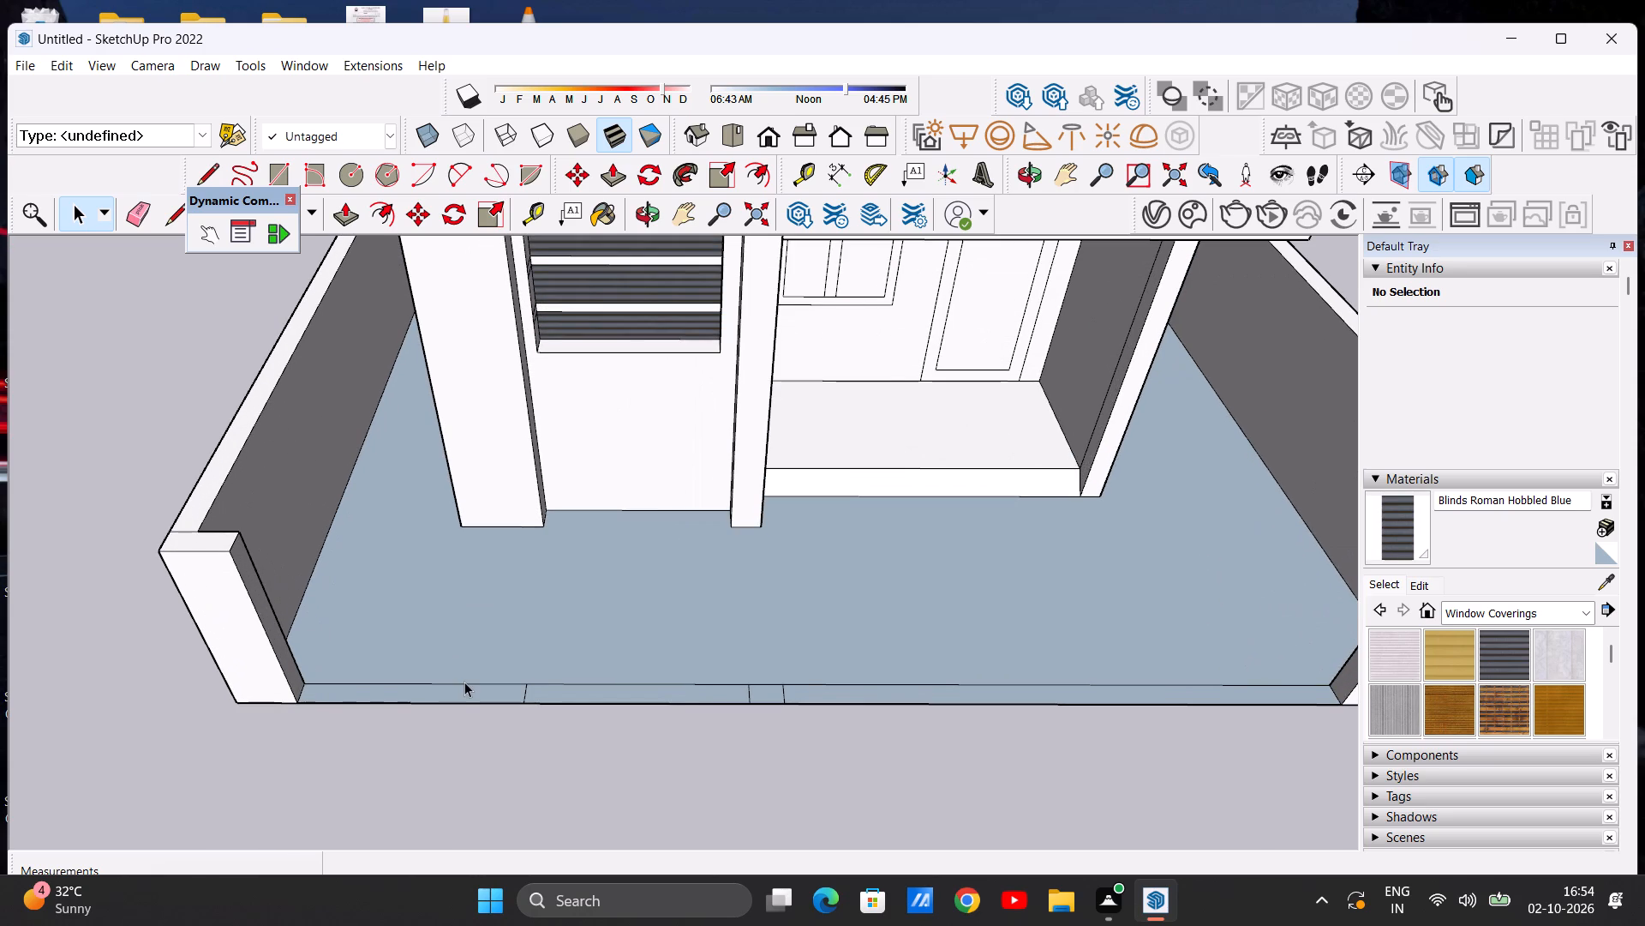
scroll(464, 682, "down", 1)
middle_click_drag(492, 702, 464, 790)
scroll(495, 690, "up", 4)
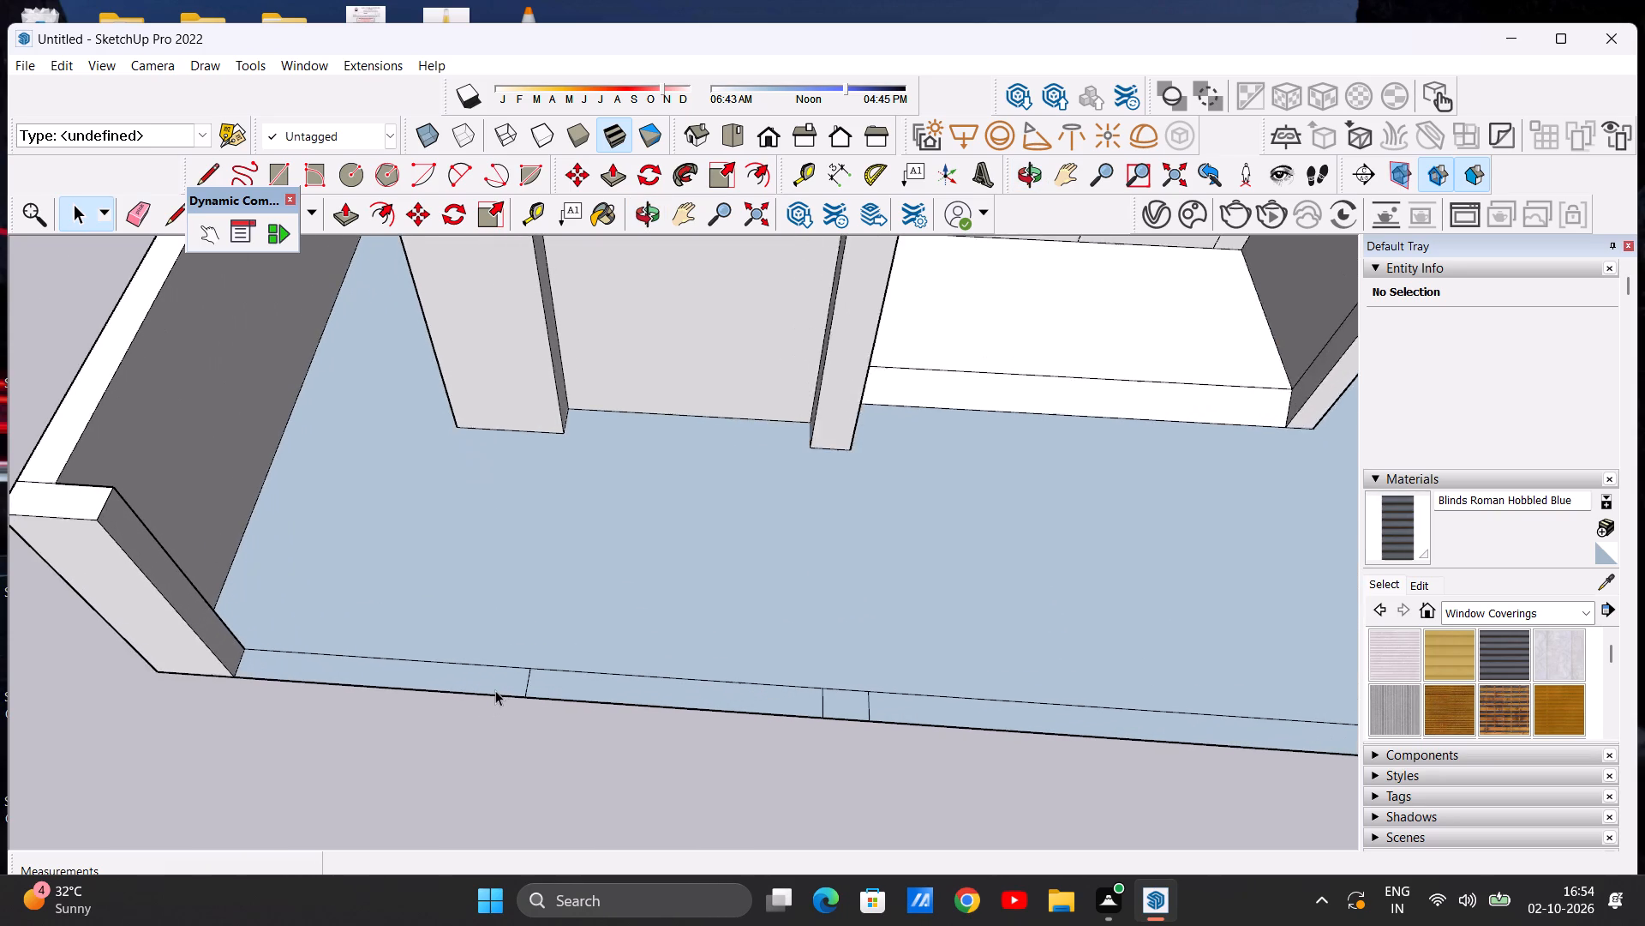
Extrude the front-border segment beside the tall-wall corner piece 6' 5 5/8" up, level with the corner piece's top.
scroll(495, 690, "up", 1)
key("p")
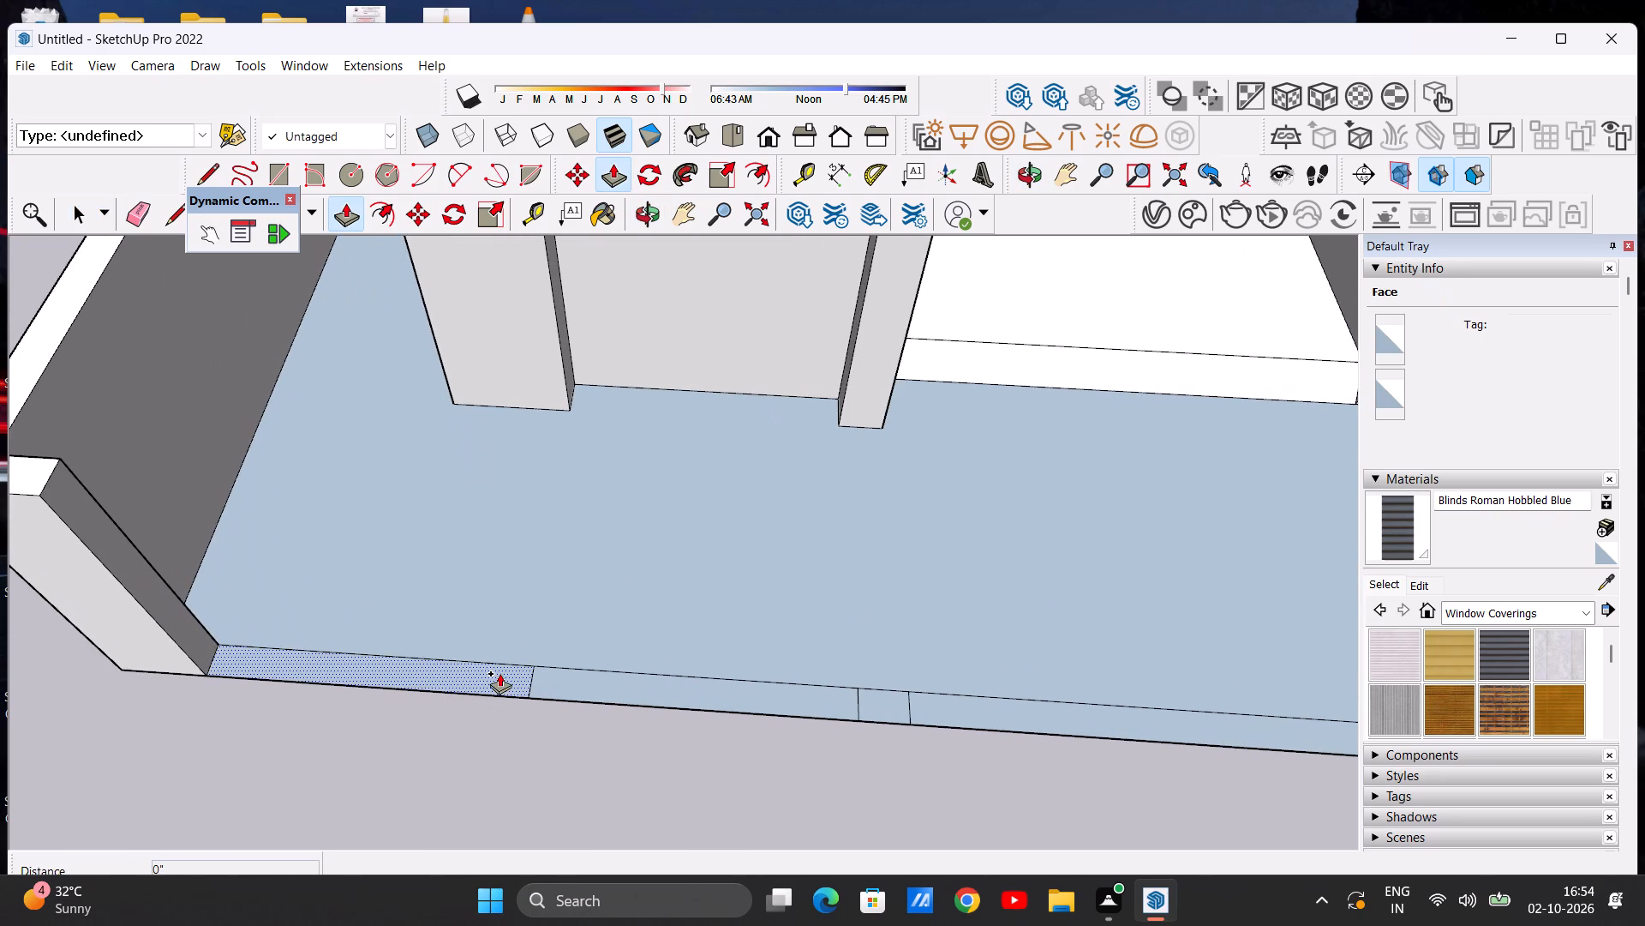
left_click(499, 673)
scroll(575, 502, "down", 6)
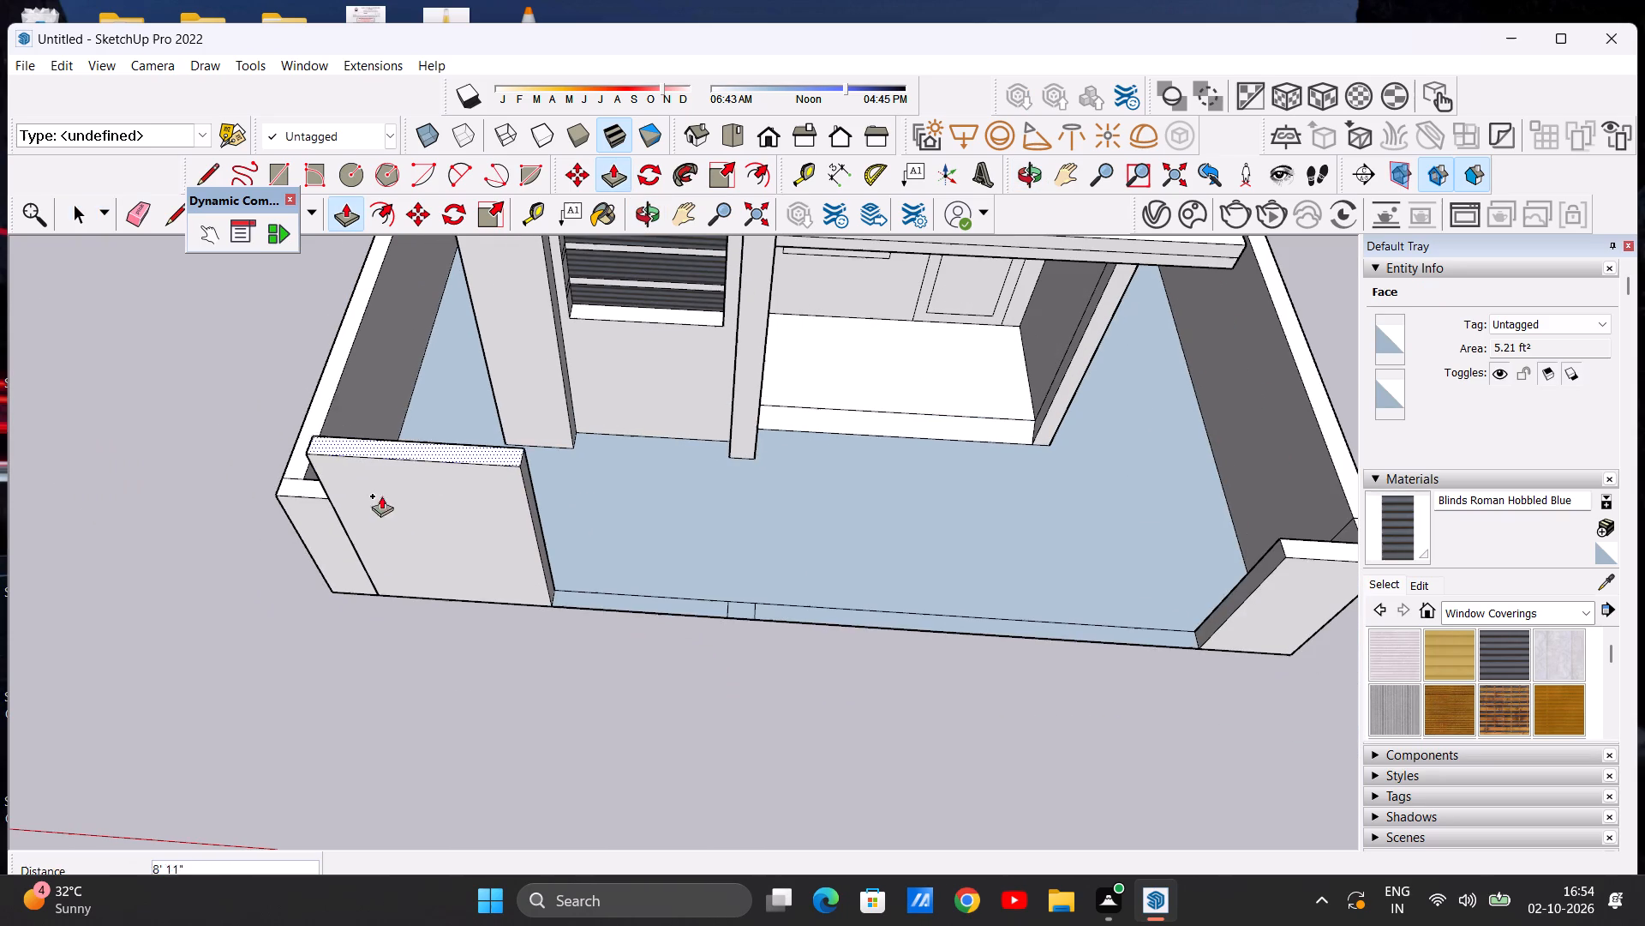
scroll(318, 491, "up", 17)
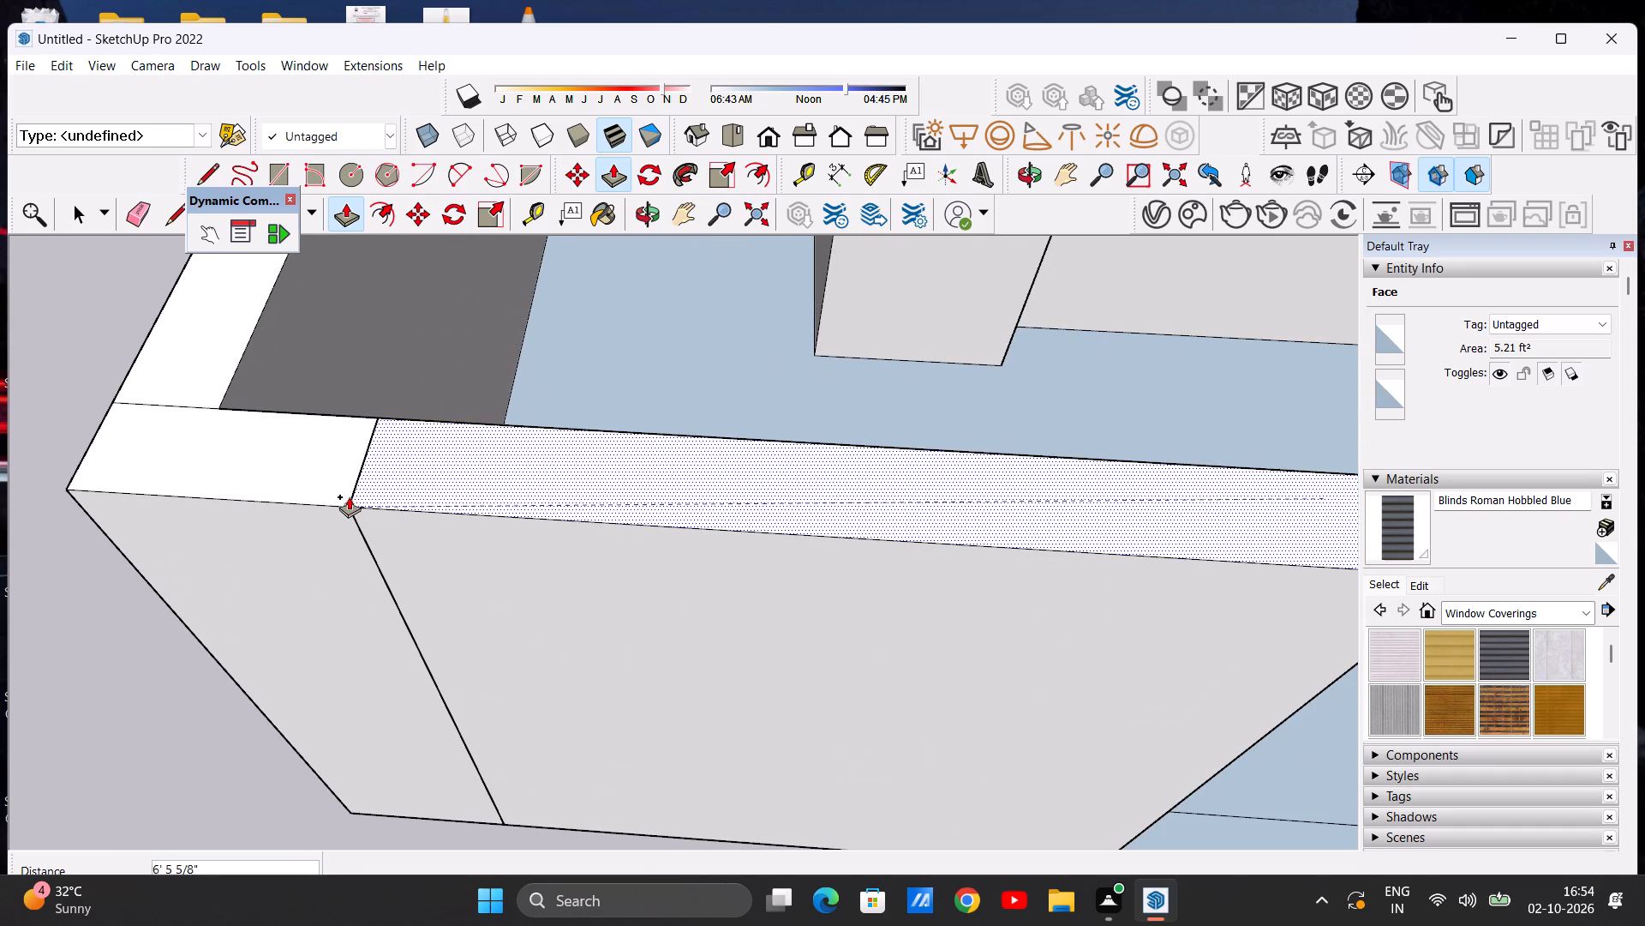
left_click(344, 503)
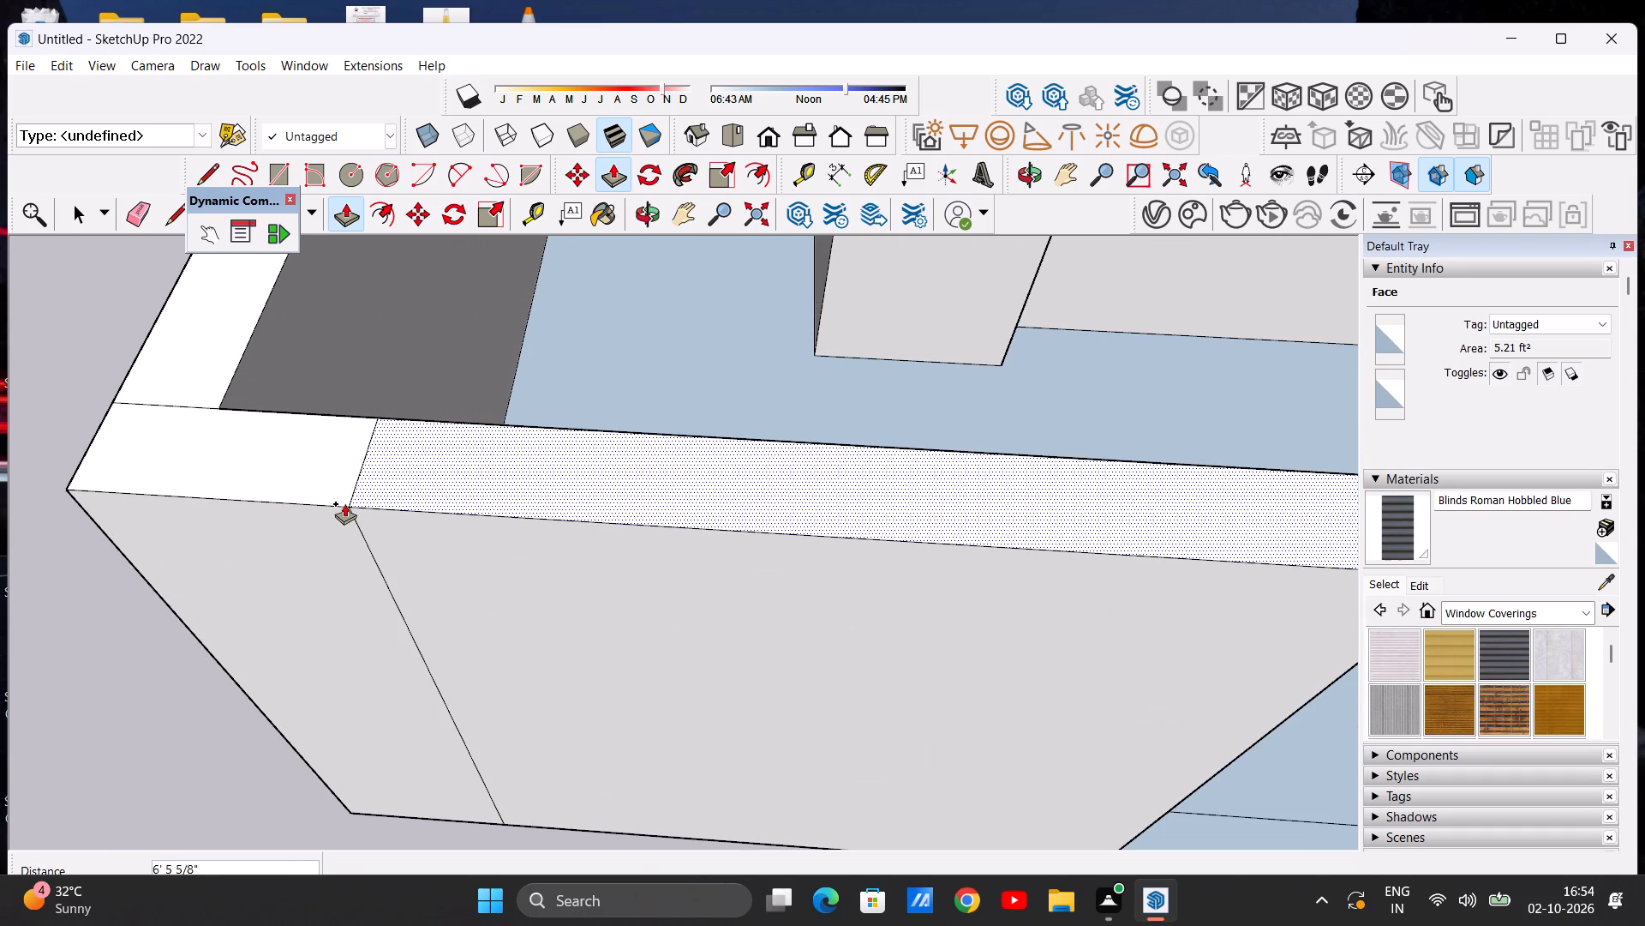
key("space")
Examine the raised front wall section, the house front and the remaining flat border segments from several angles.
scroll(358, 537, "down", 15)
middle_click_drag(471, 588, 476, 530)
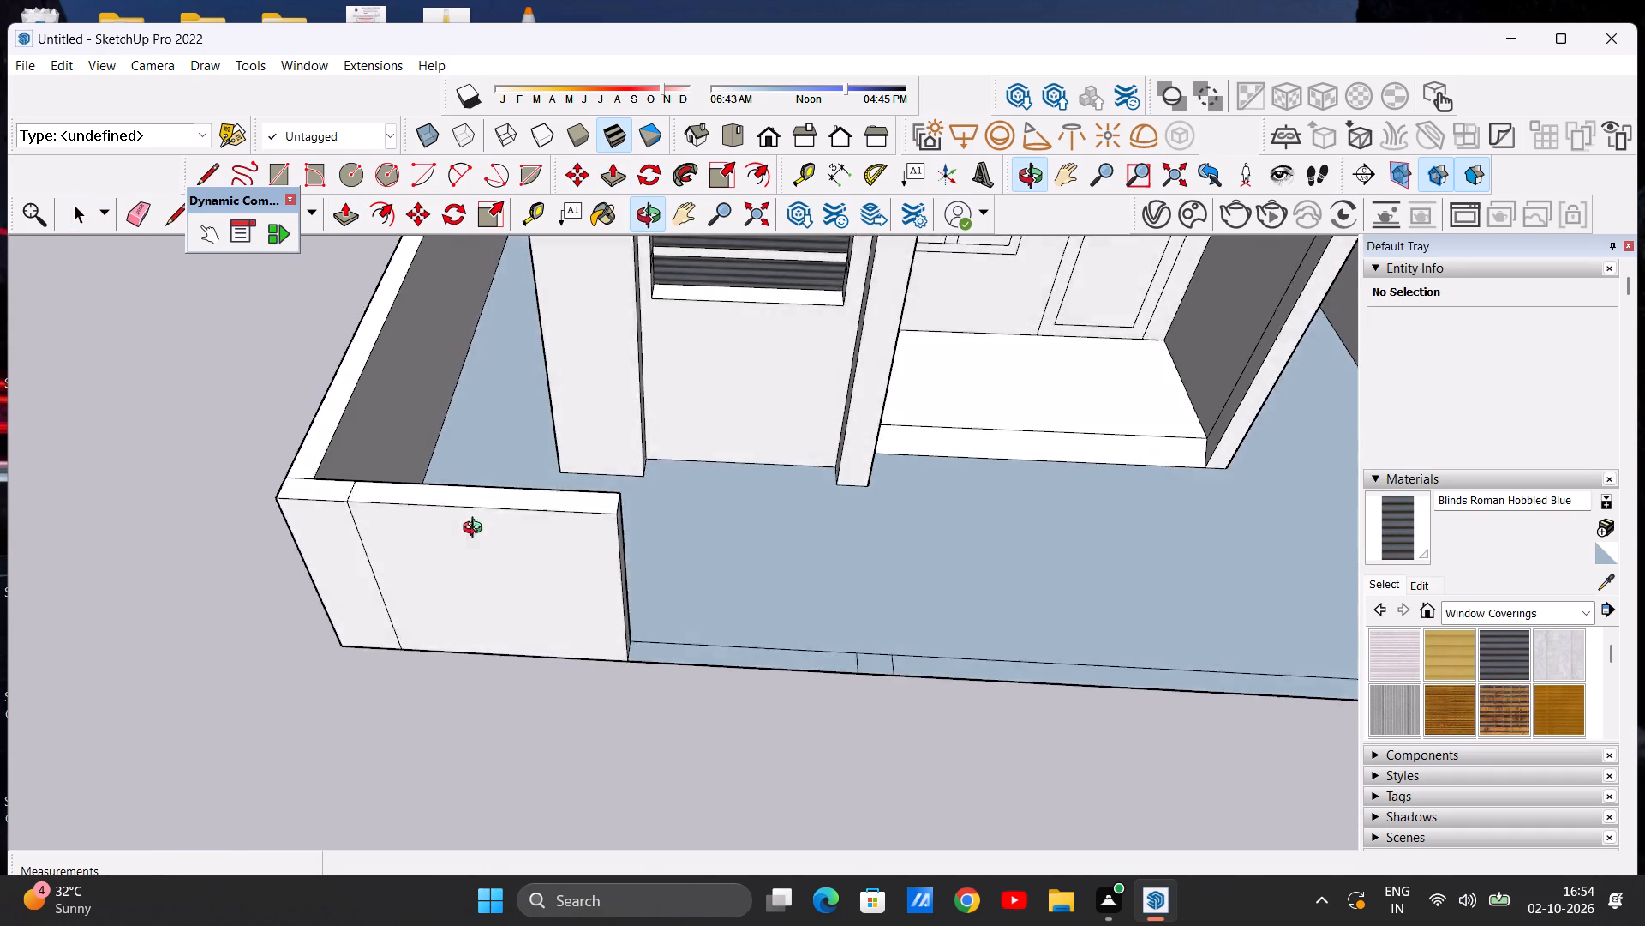
middle_click_drag(476, 530, 499, 427)
scroll(500, 503, "up", 1)
scroll(489, 525, "down", 4)
middle_click_drag(551, 583, 537, 498)
scroll(546, 574, "down", 4)
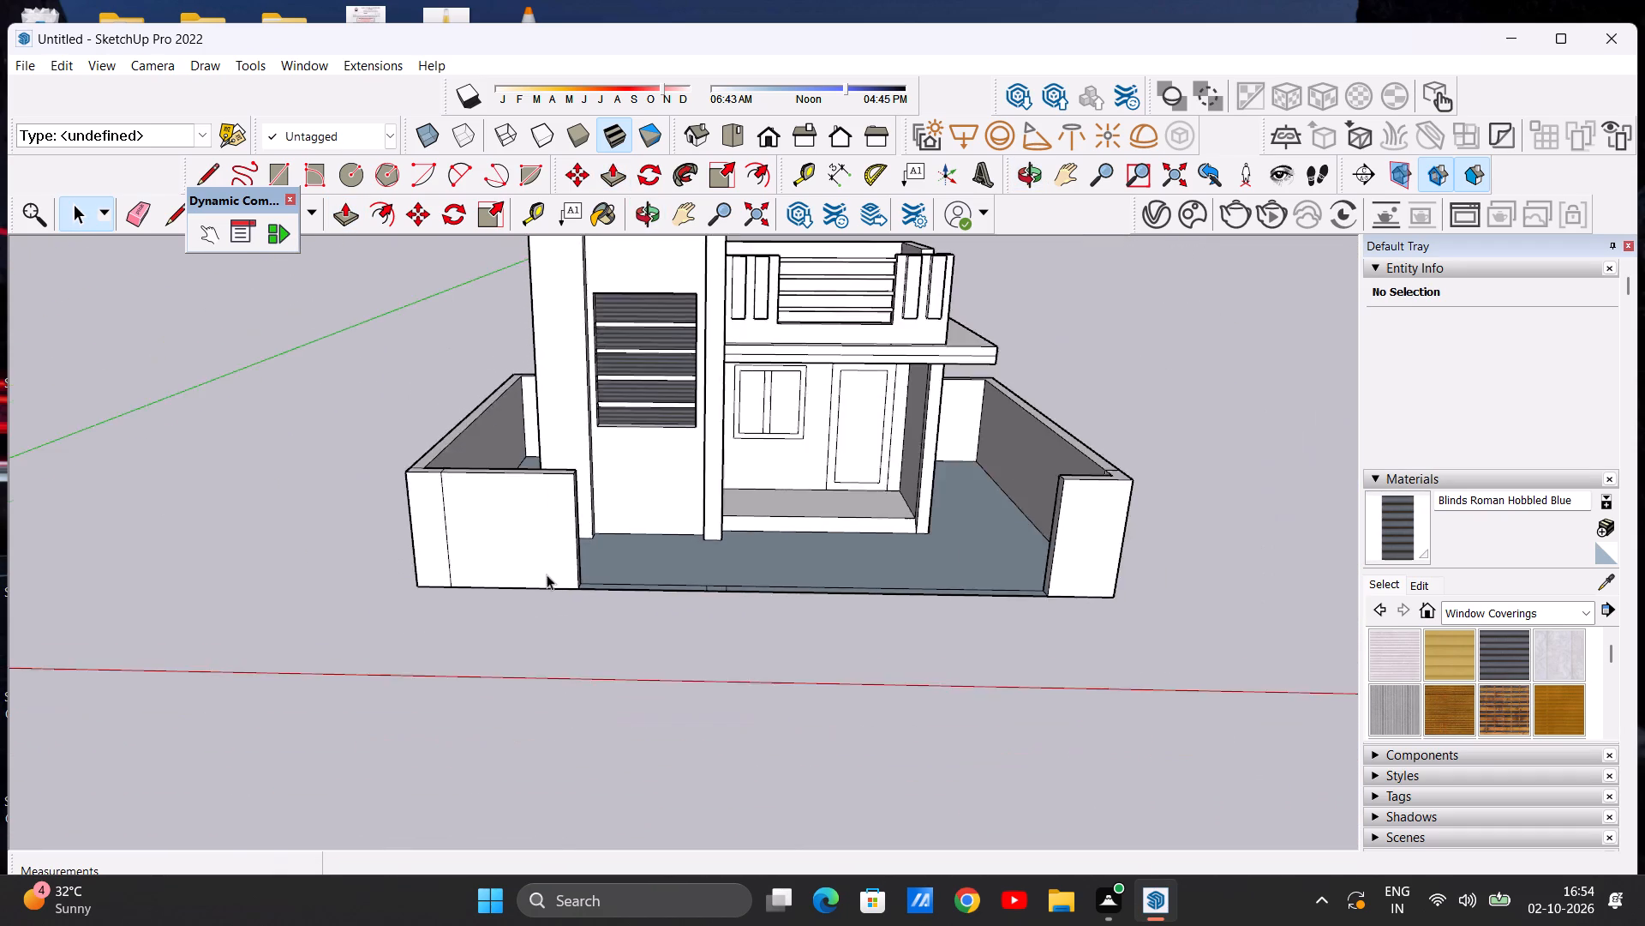
scroll(547, 574, "down", 2)
middle_click_drag(547, 574, 557, 497)
scroll(557, 497, "up", 9)
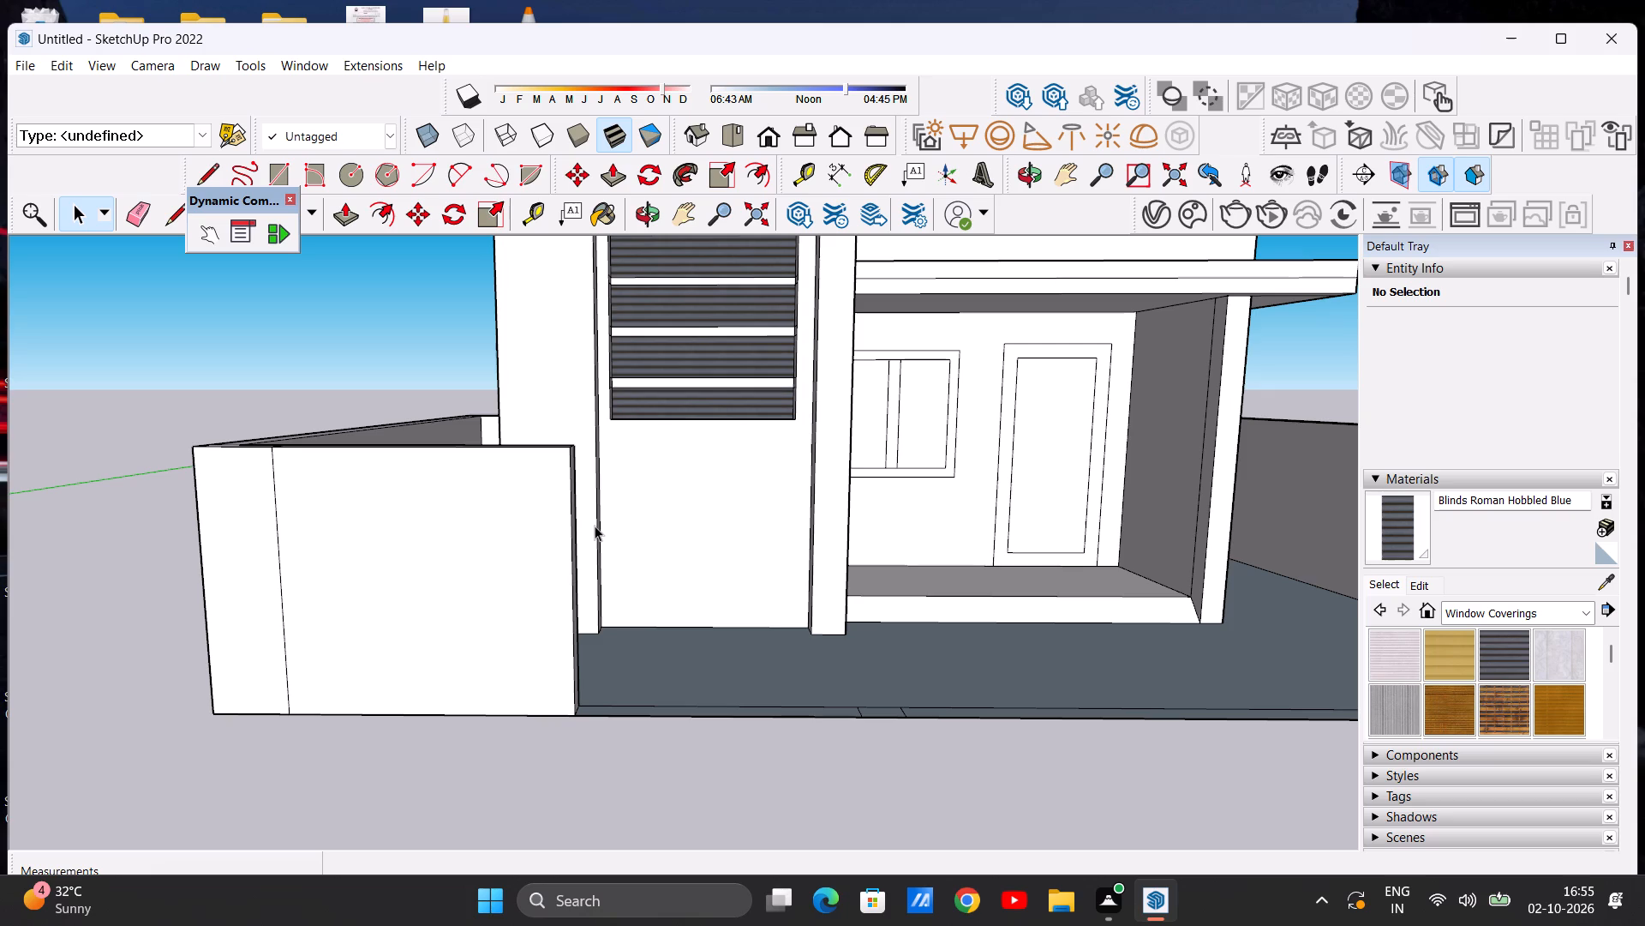
scroll(549, 562, "down", 3)
middle_click_drag(577, 576, 587, 750)
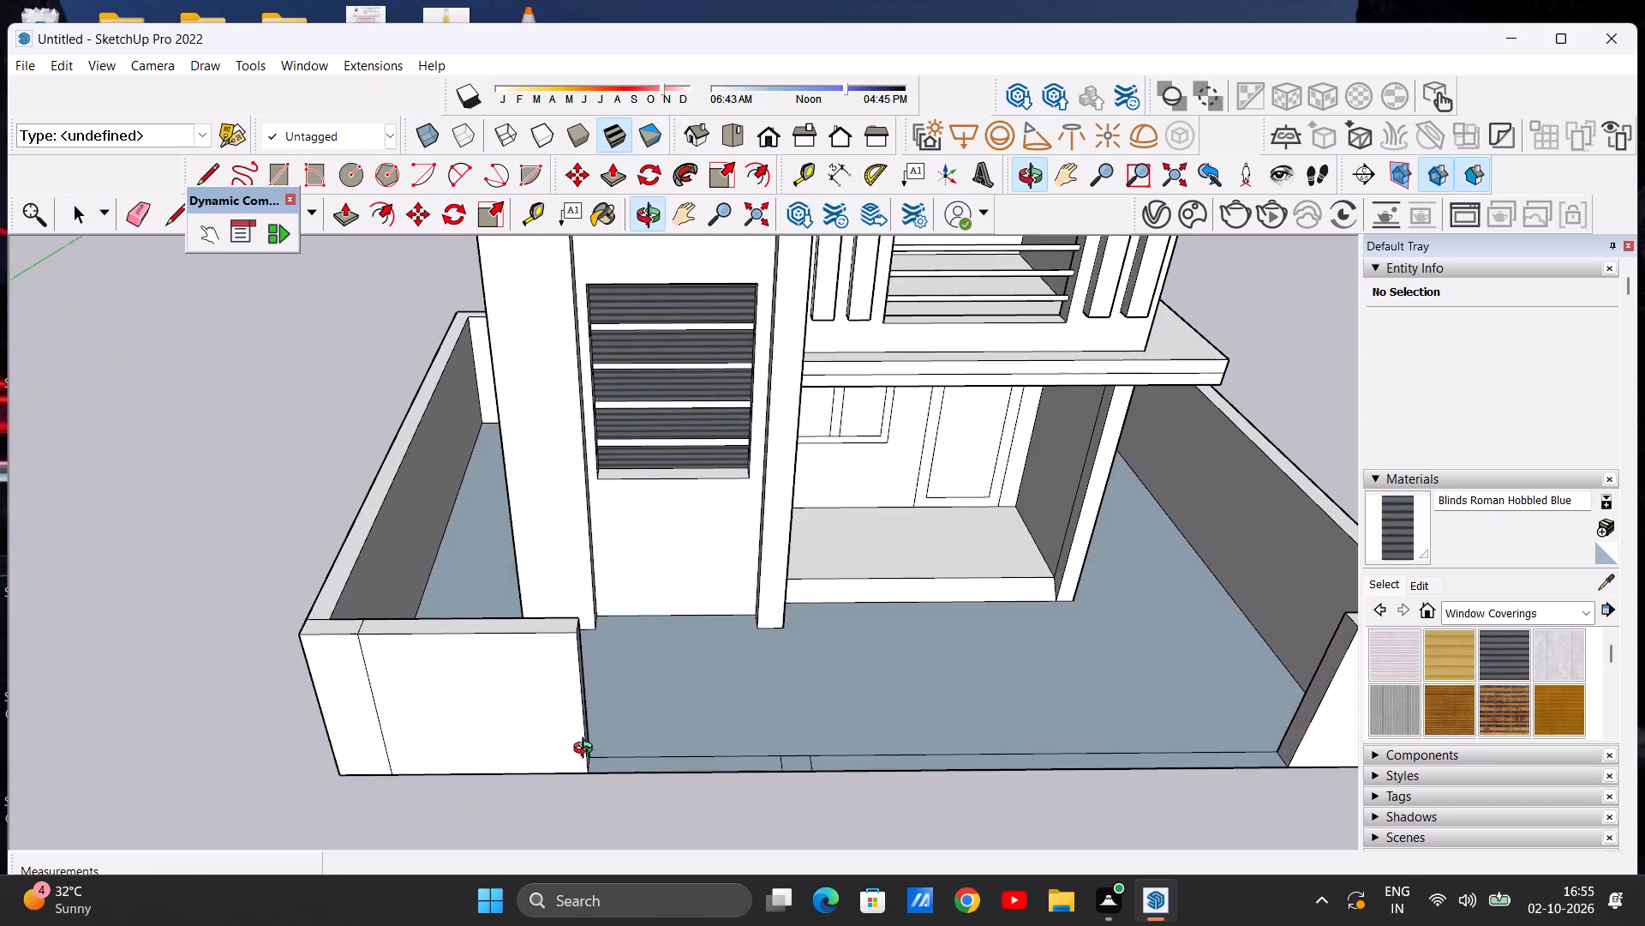
middle_click_drag(587, 750, 545, 789)
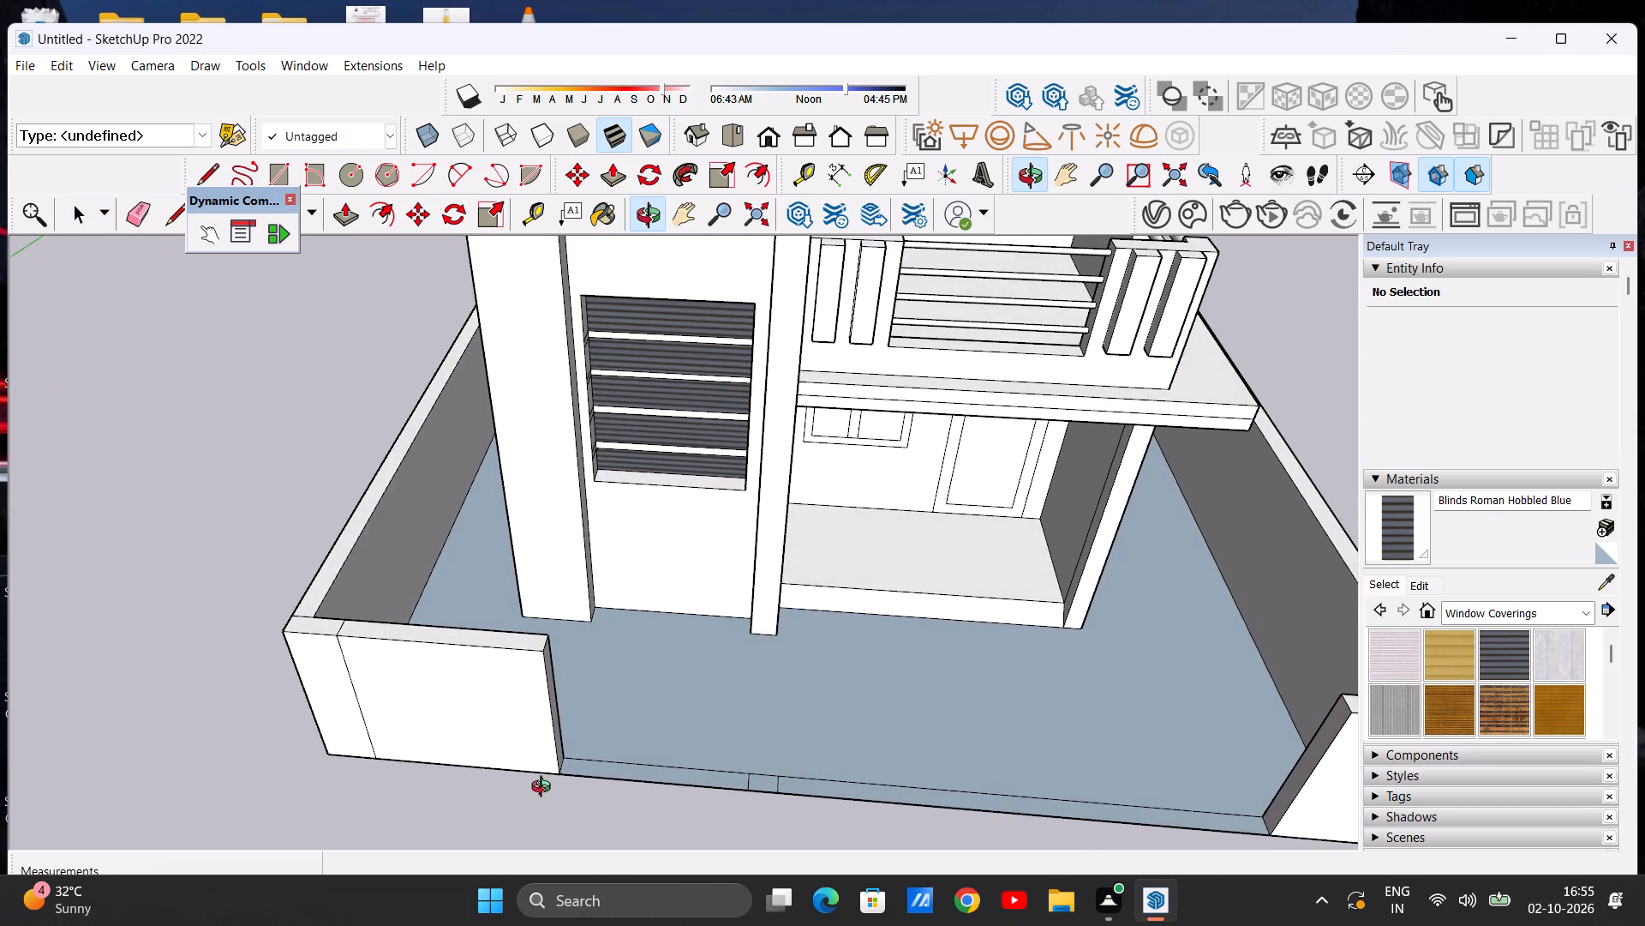
middle_click_drag(545, 789, 553, 808)
scroll(520, 658, "up", 5)
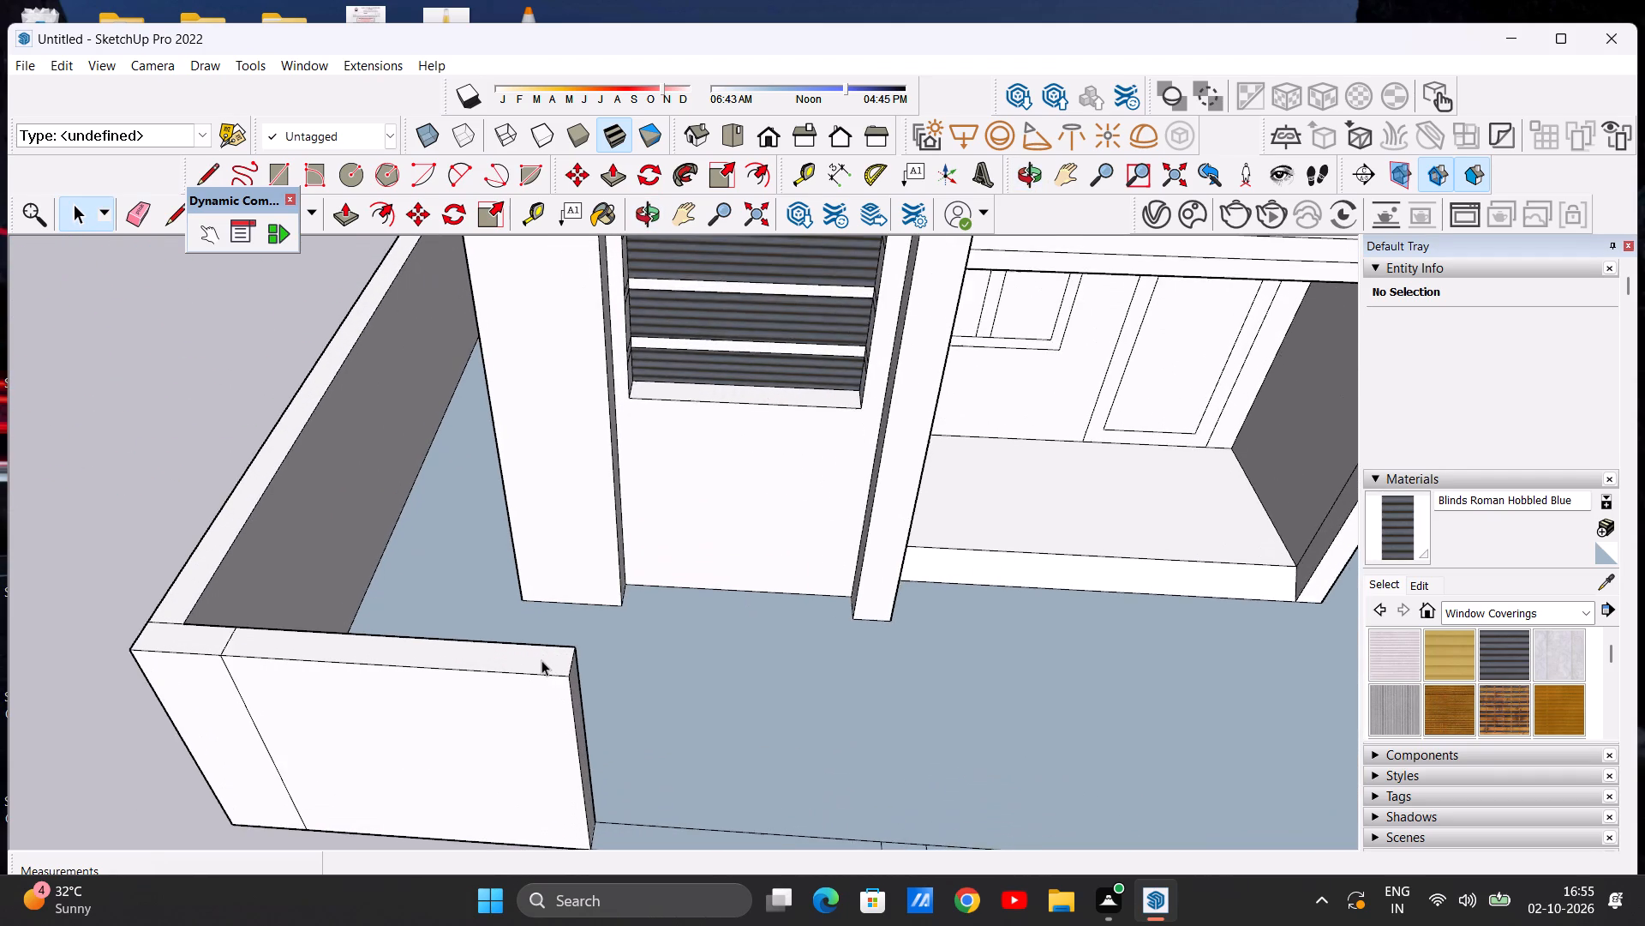
scroll(541, 660, "up", 1)
scroll(559, 652, "down", 7)
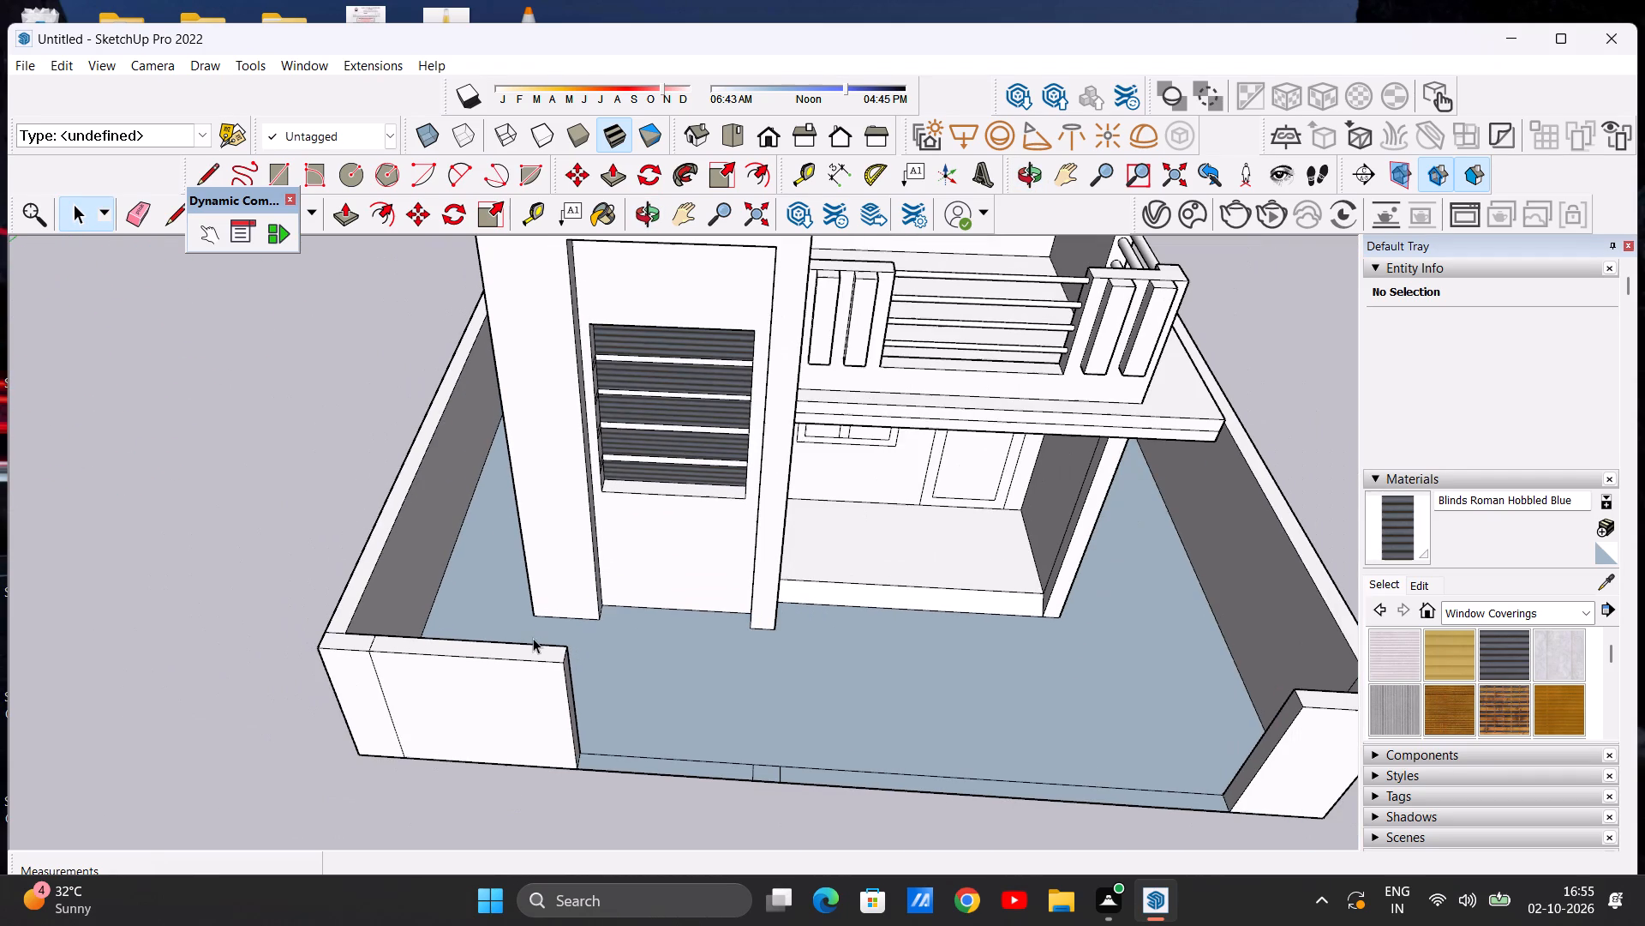
middle_click_drag(555, 658, 547, 692)
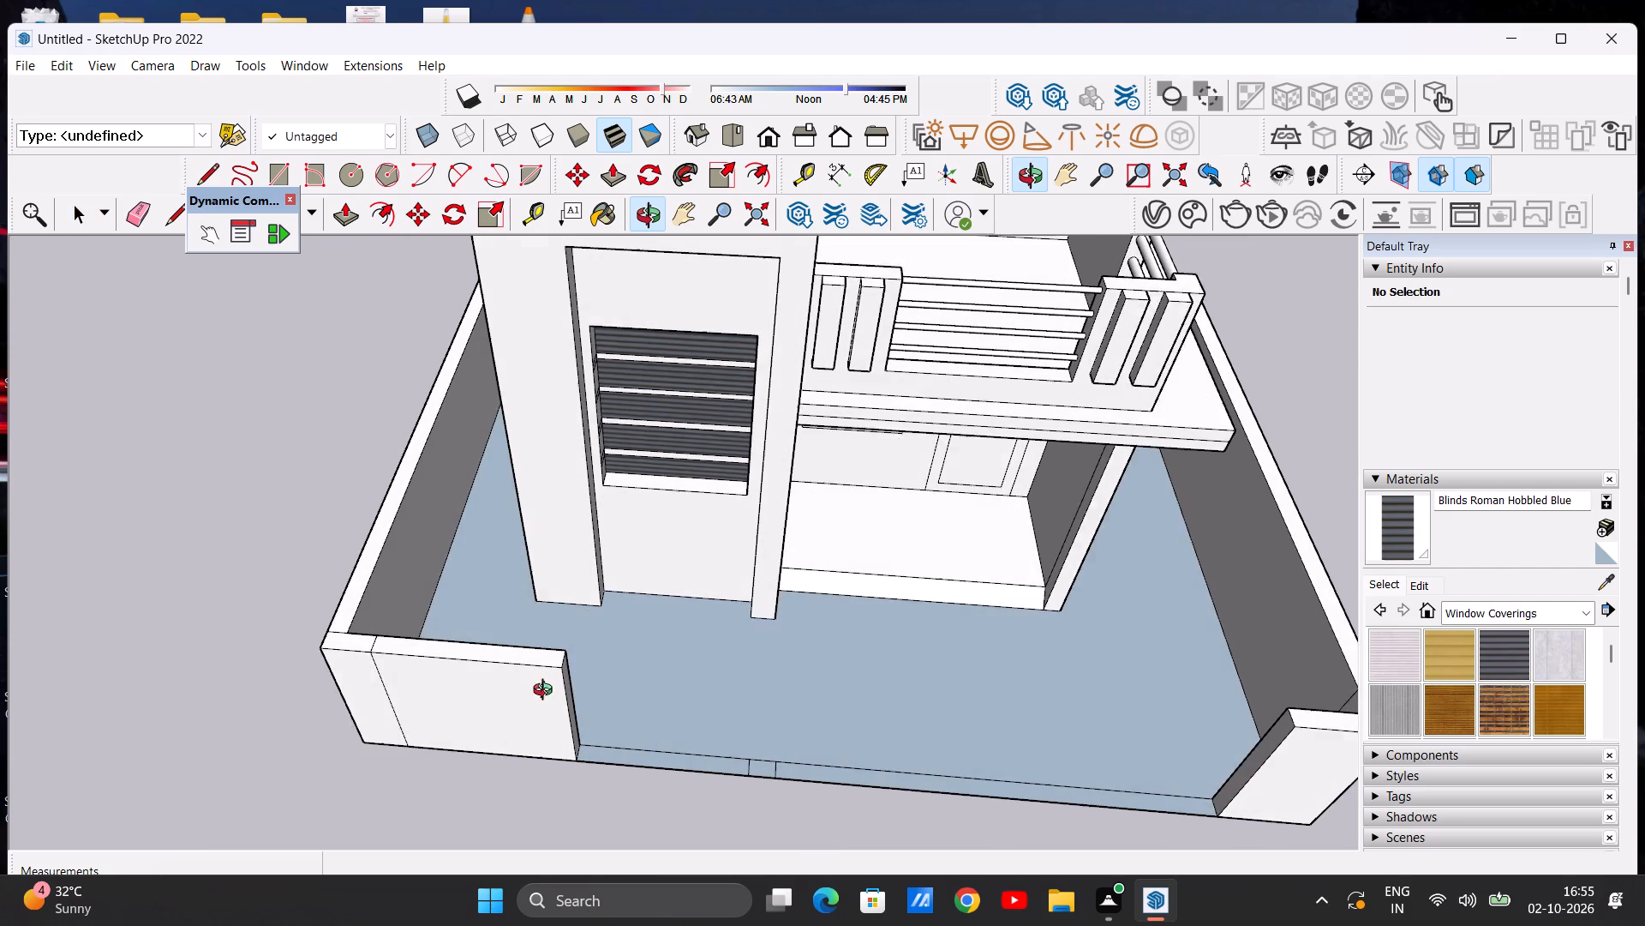
middle_click_drag(547, 692, 548, 707)
Draw a 9" line across the top of the tall-wall-side front wall, near its free end.
scroll(600, 662, "down", 2)
scroll(544, 658, "up", 5)
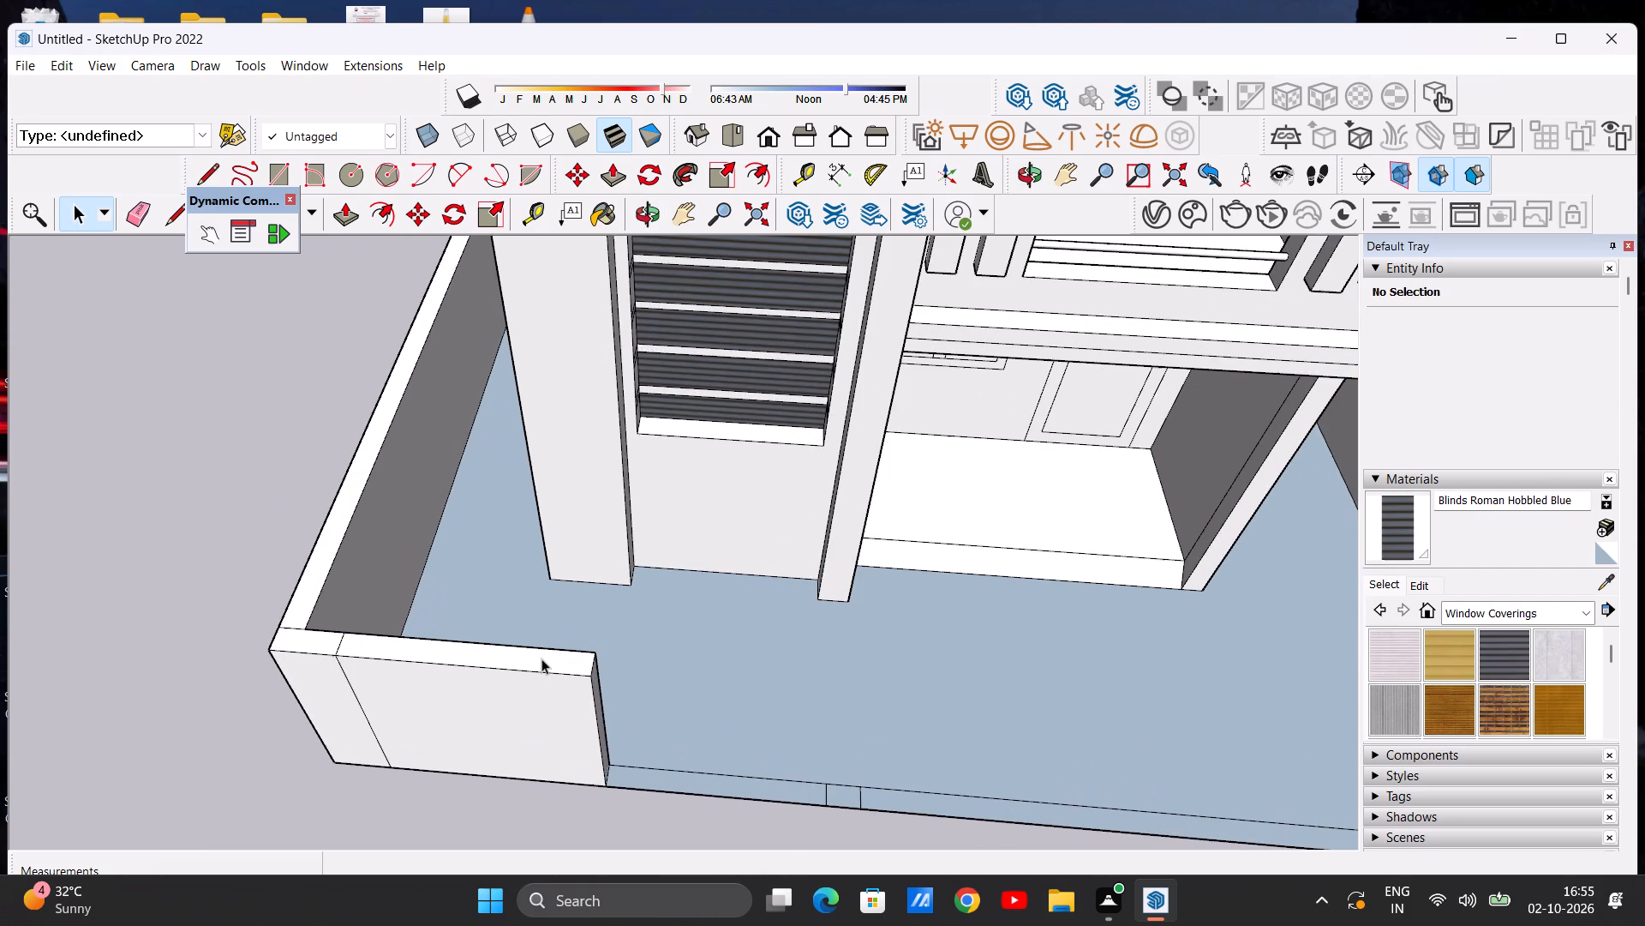
key("l")
scroll(542, 655, "up", 6)
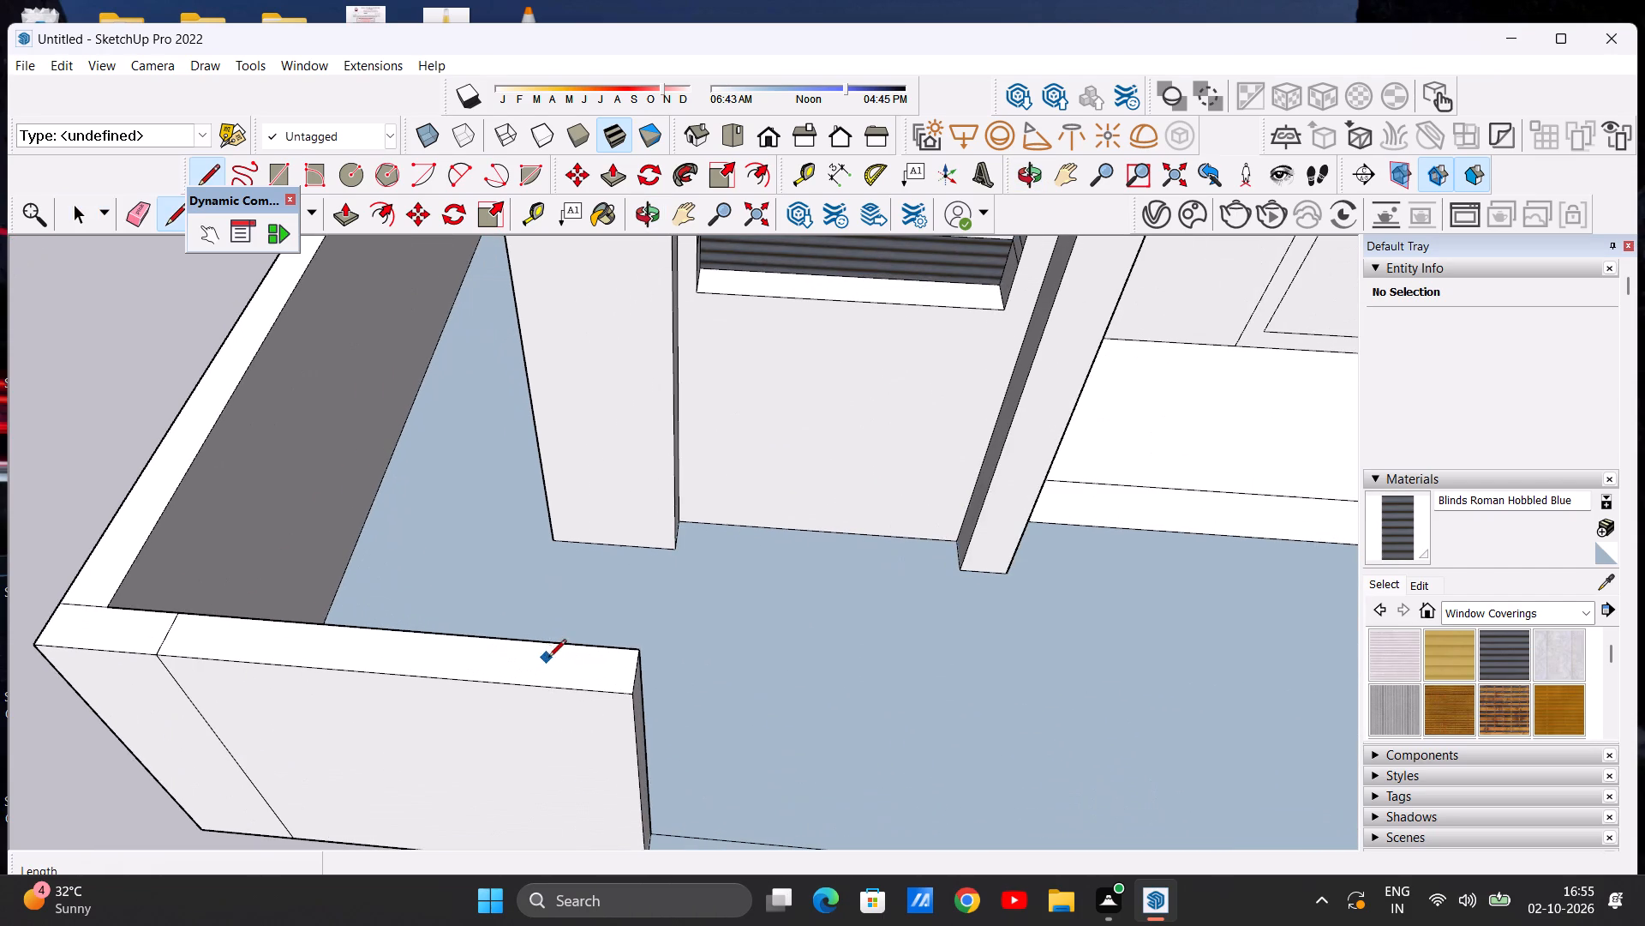
left_click(552, 688)
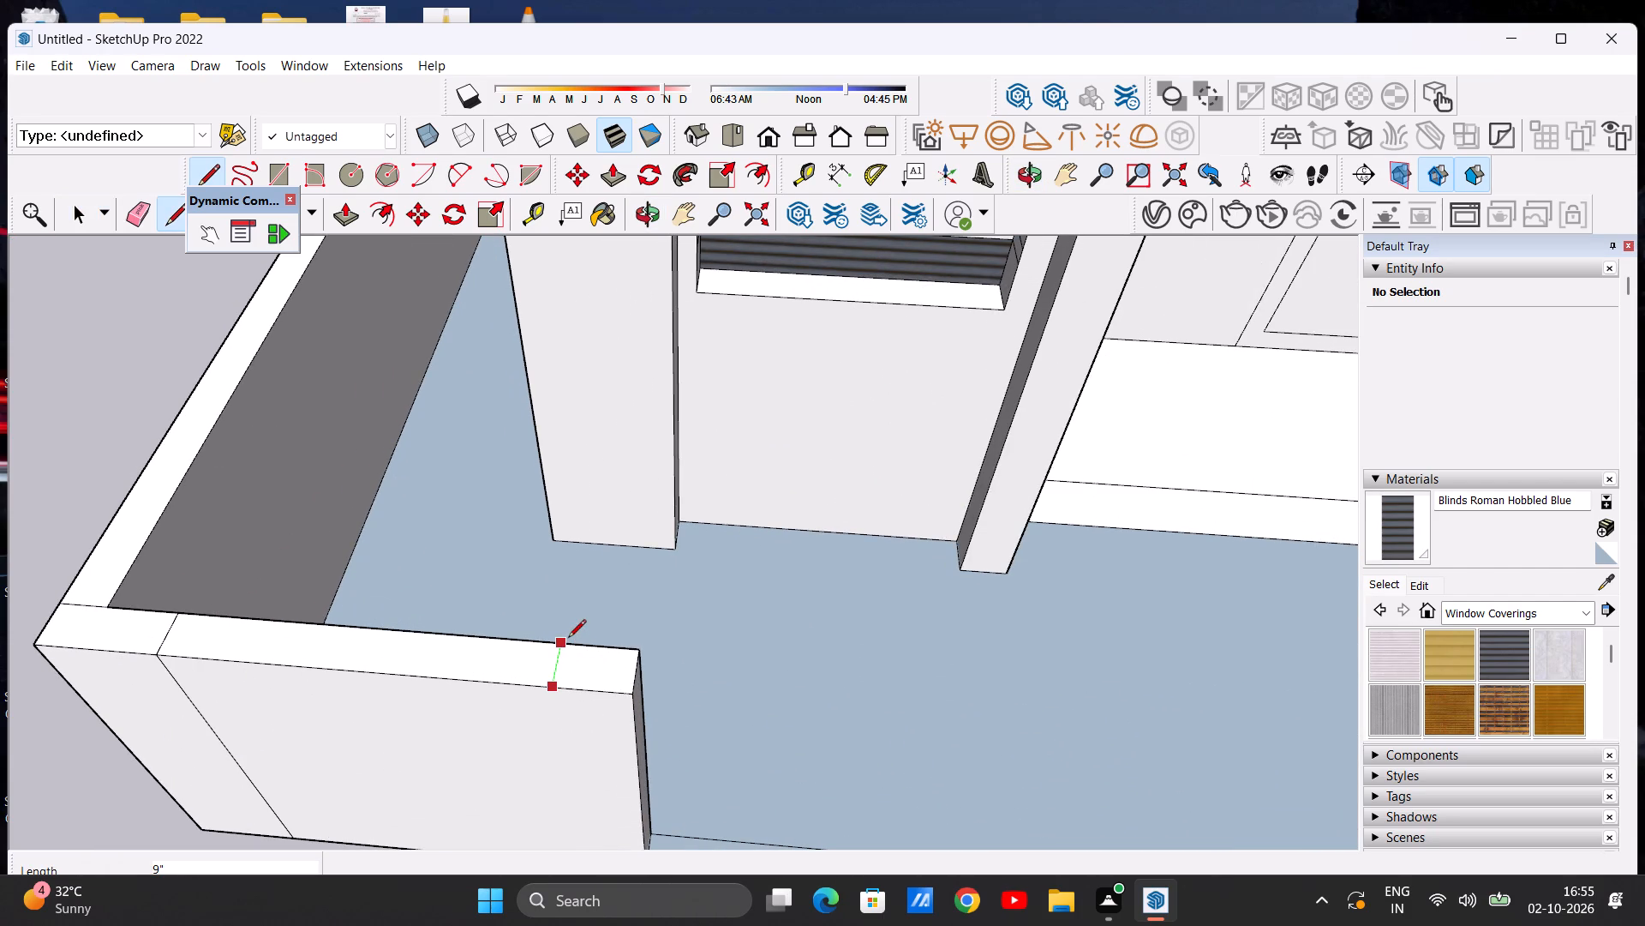
left_click(568, 639)
key("space")
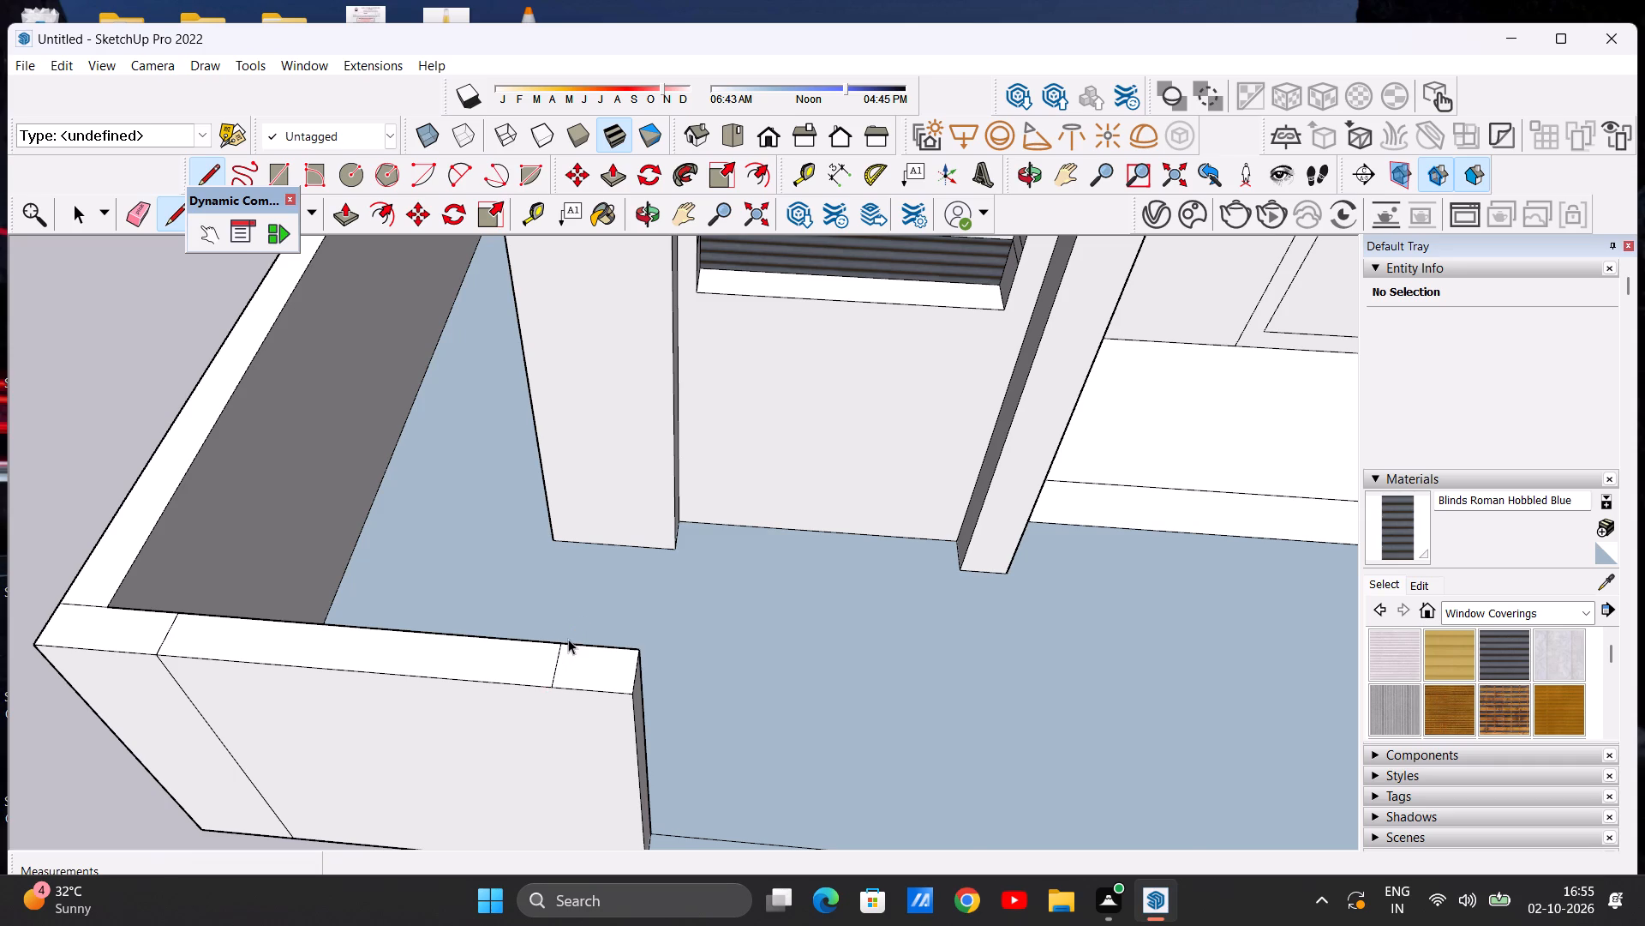
Raise the small end face on top of the tall-wall-side front wall by about 7" to form a post.
scroll(586, 660, "down", 4)
middle_click_drag(576, 702, 591, 652)
scroll(616, 628, "up", 5)
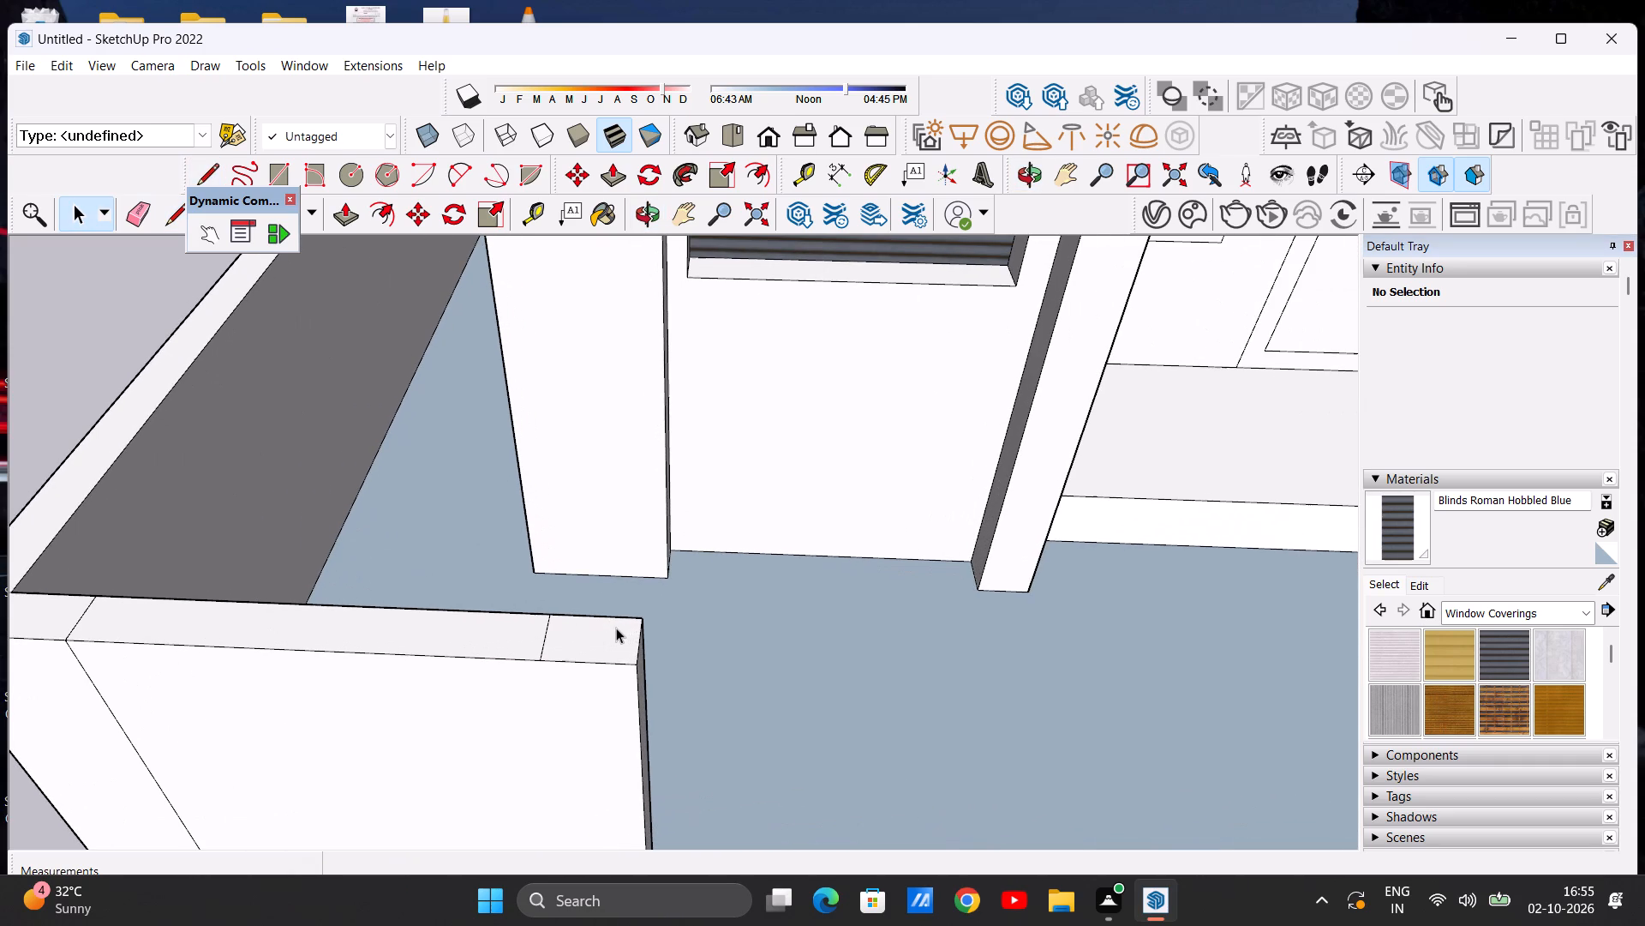
key("p")
left_click(605, 628)
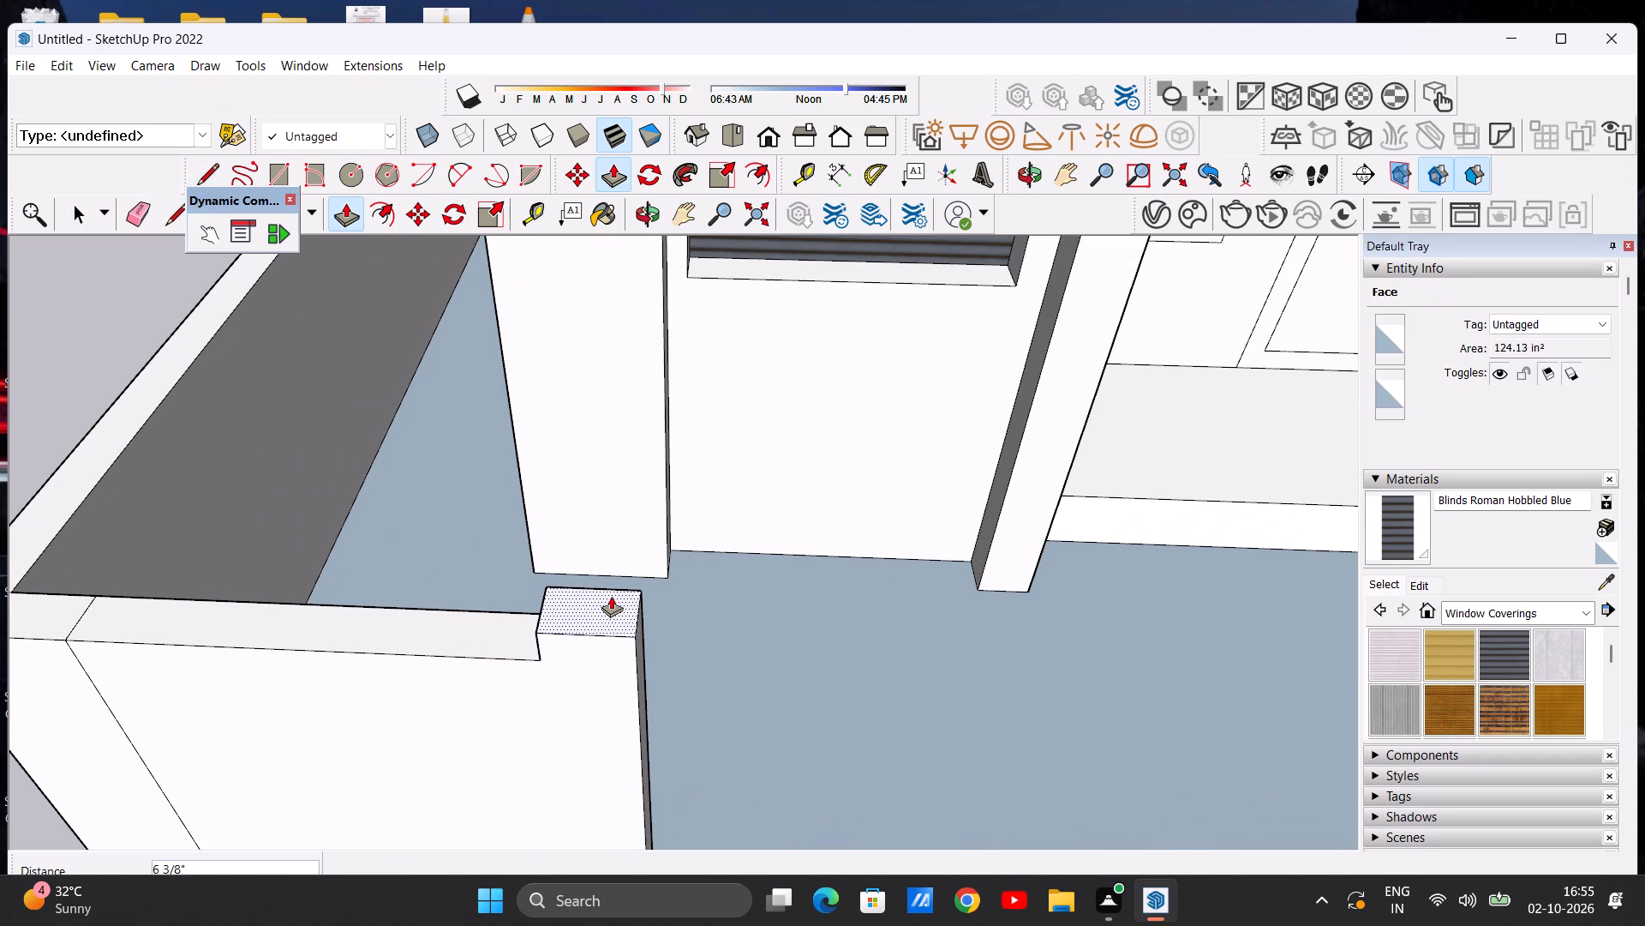
left_click(610, 593)
key("space")
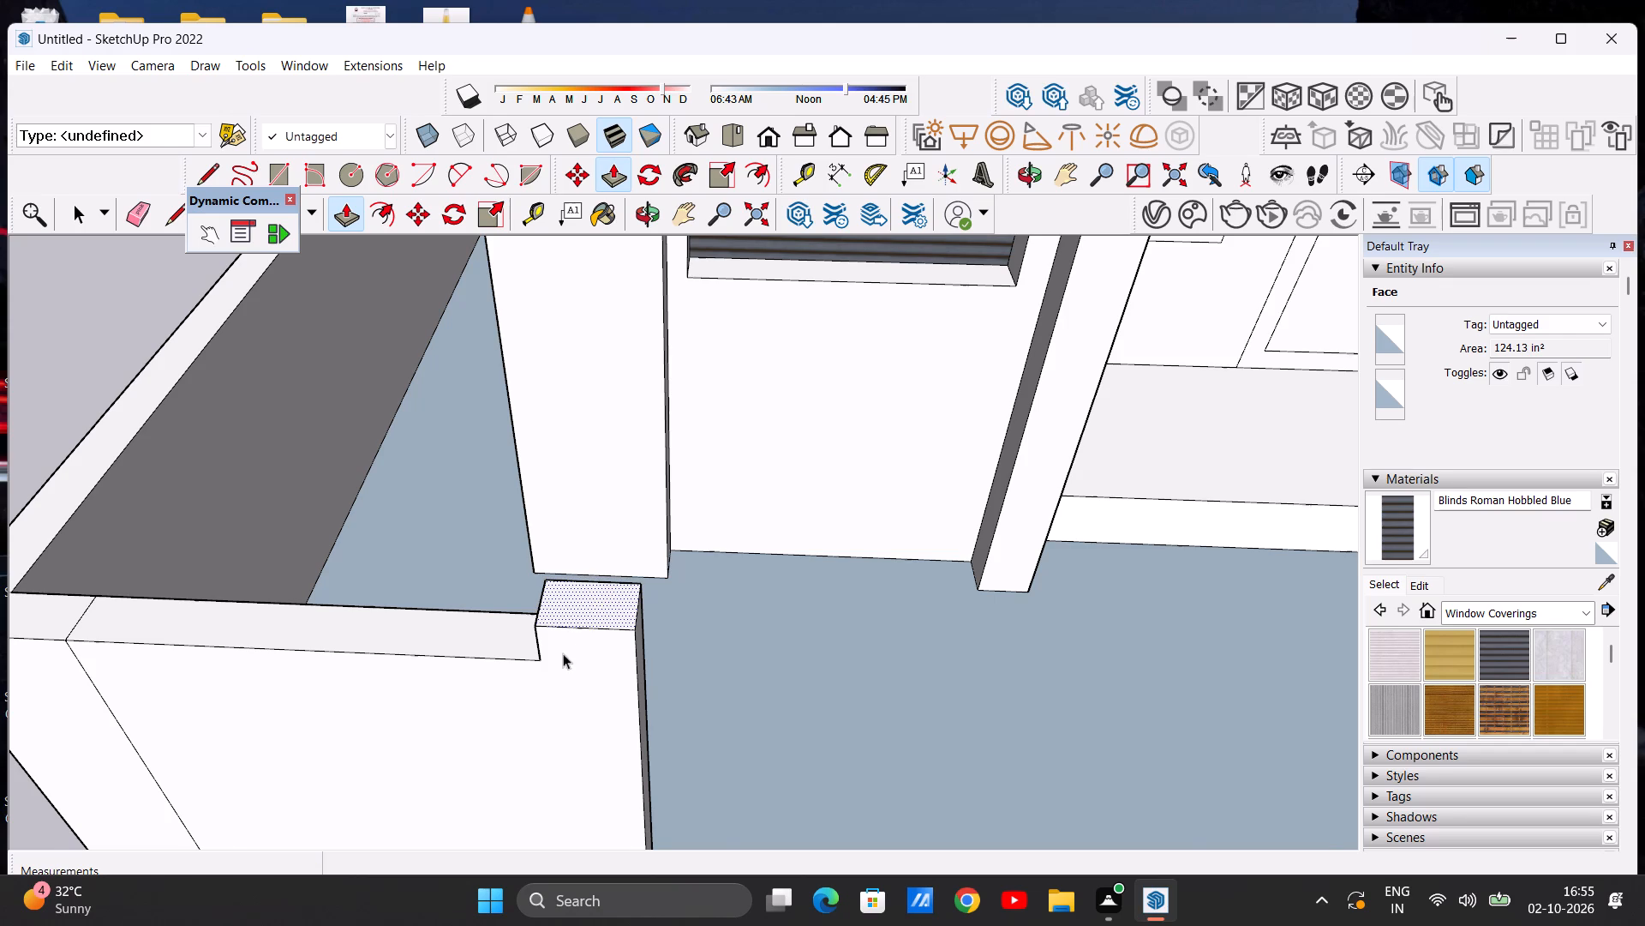
Extrude the small square segment in the middle of the front border 7' 7/8" up, level with the wall's end post.
scroll(549, 638, "down", 5)
middle_click_drag(576, 658, 581, 546)
scroll(551, 629, "down", 11)
scroll(702, 670, "up", 2)
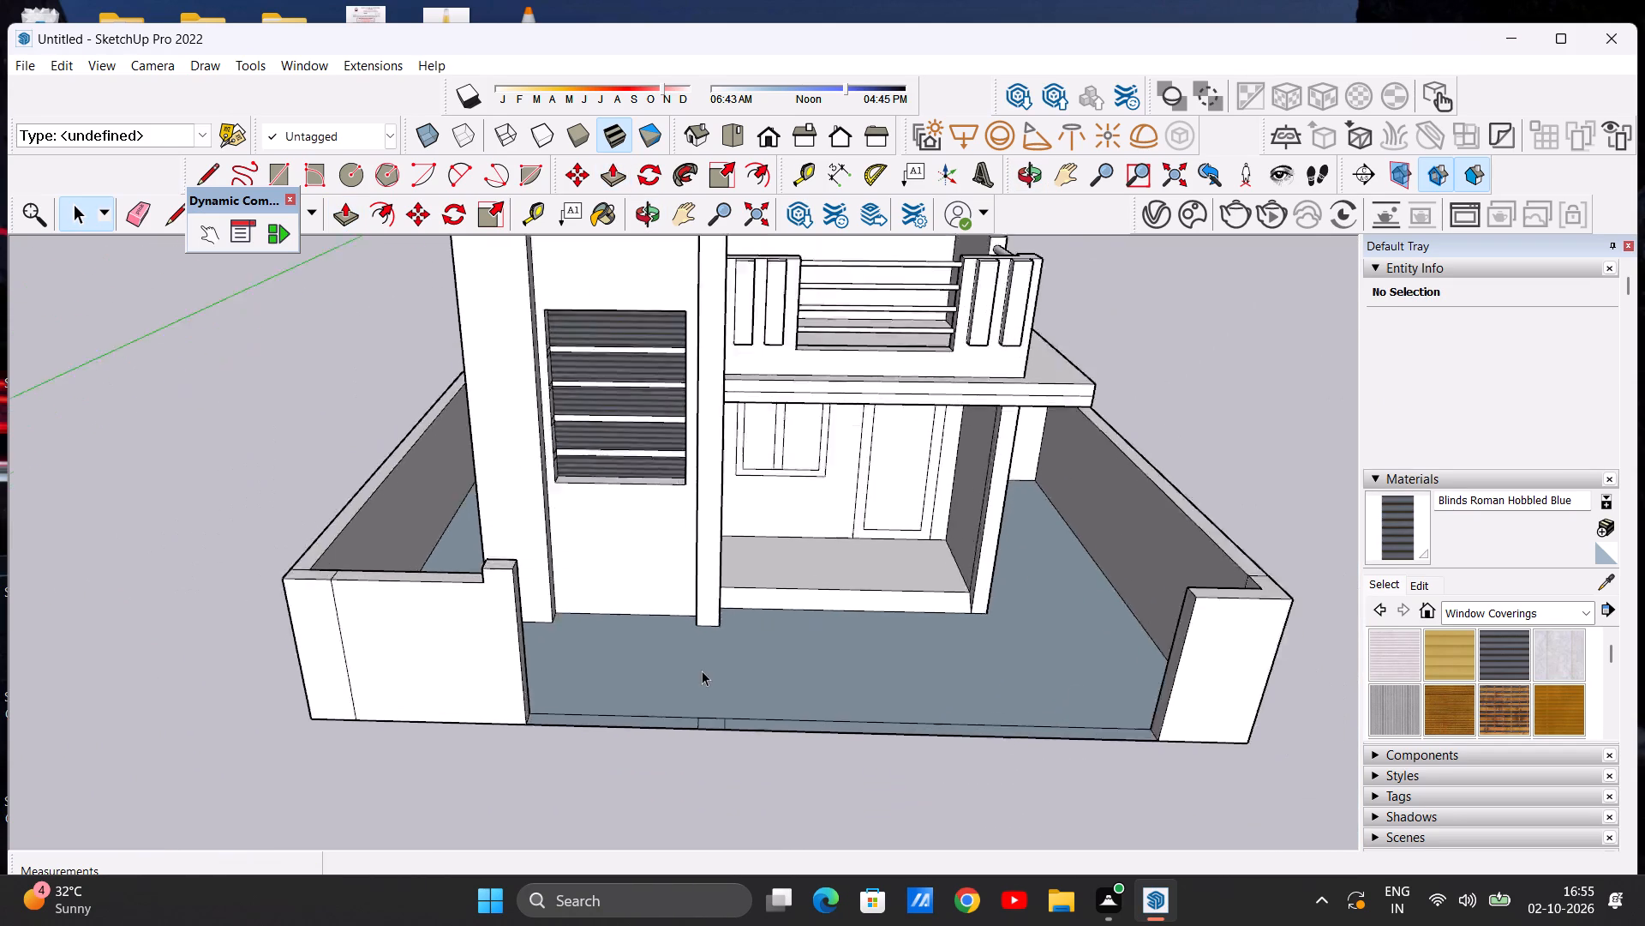
scroll(702, 670, "up", 6)
scroll(642, 674, "down", 7)
middle_click_drag(667, 752, 654, 773)
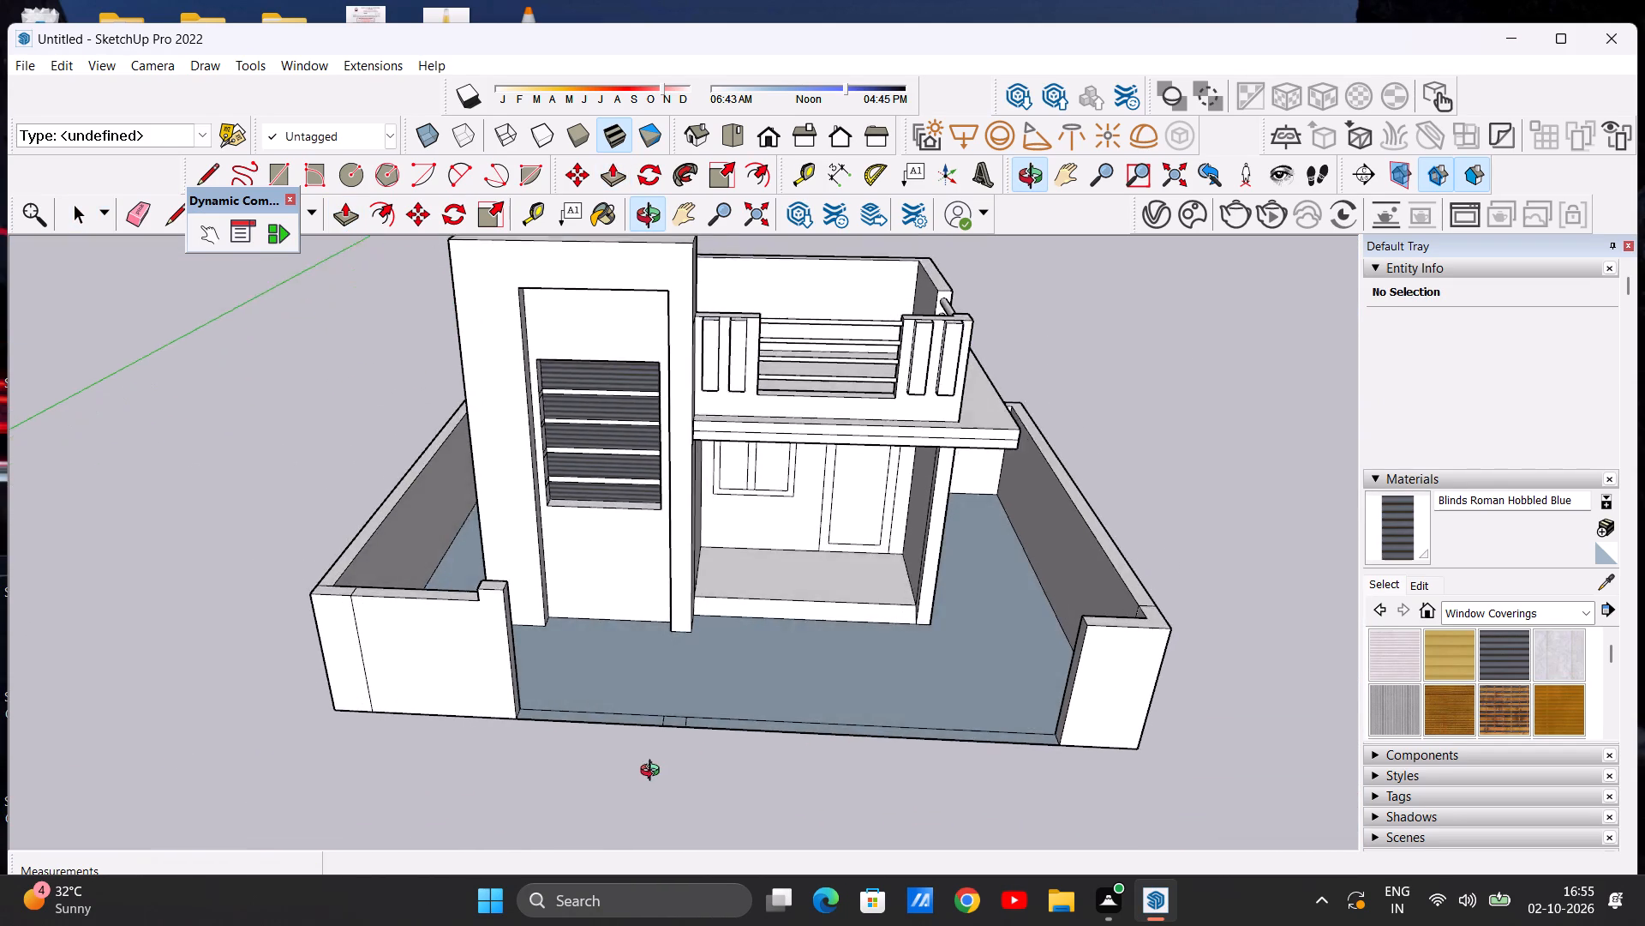
middle_click_drag(654, 773, 667, 861)
scroll(691, 743, "up", 4)
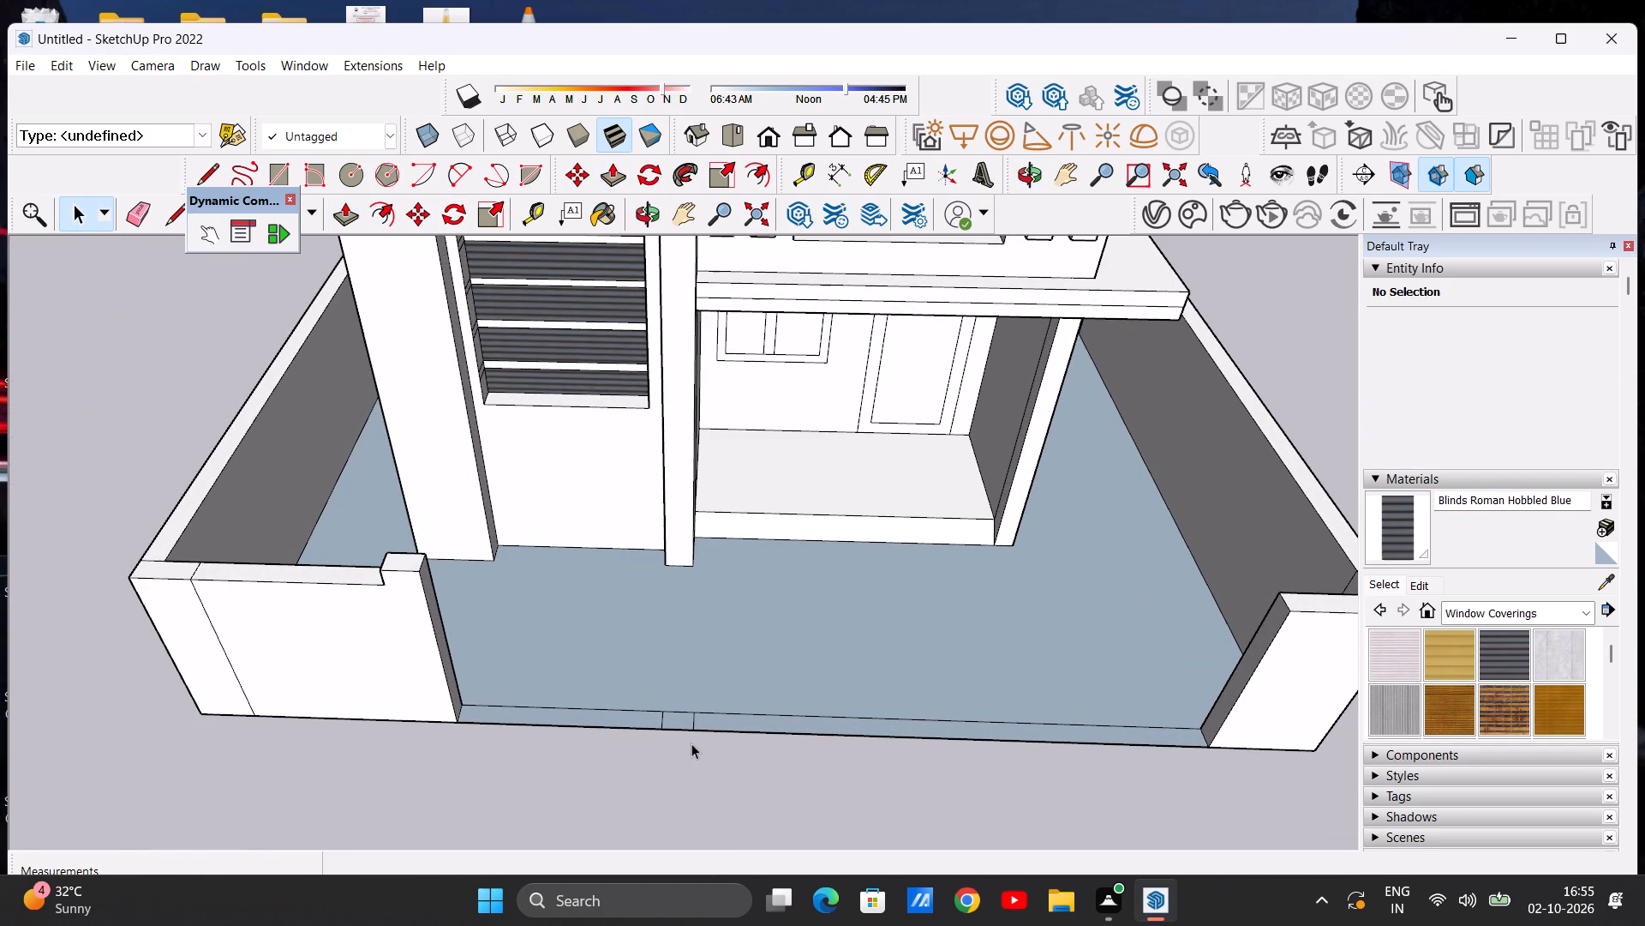
scroll(691, 743, "down", 3)
scroll(673, 719, "up", 3)
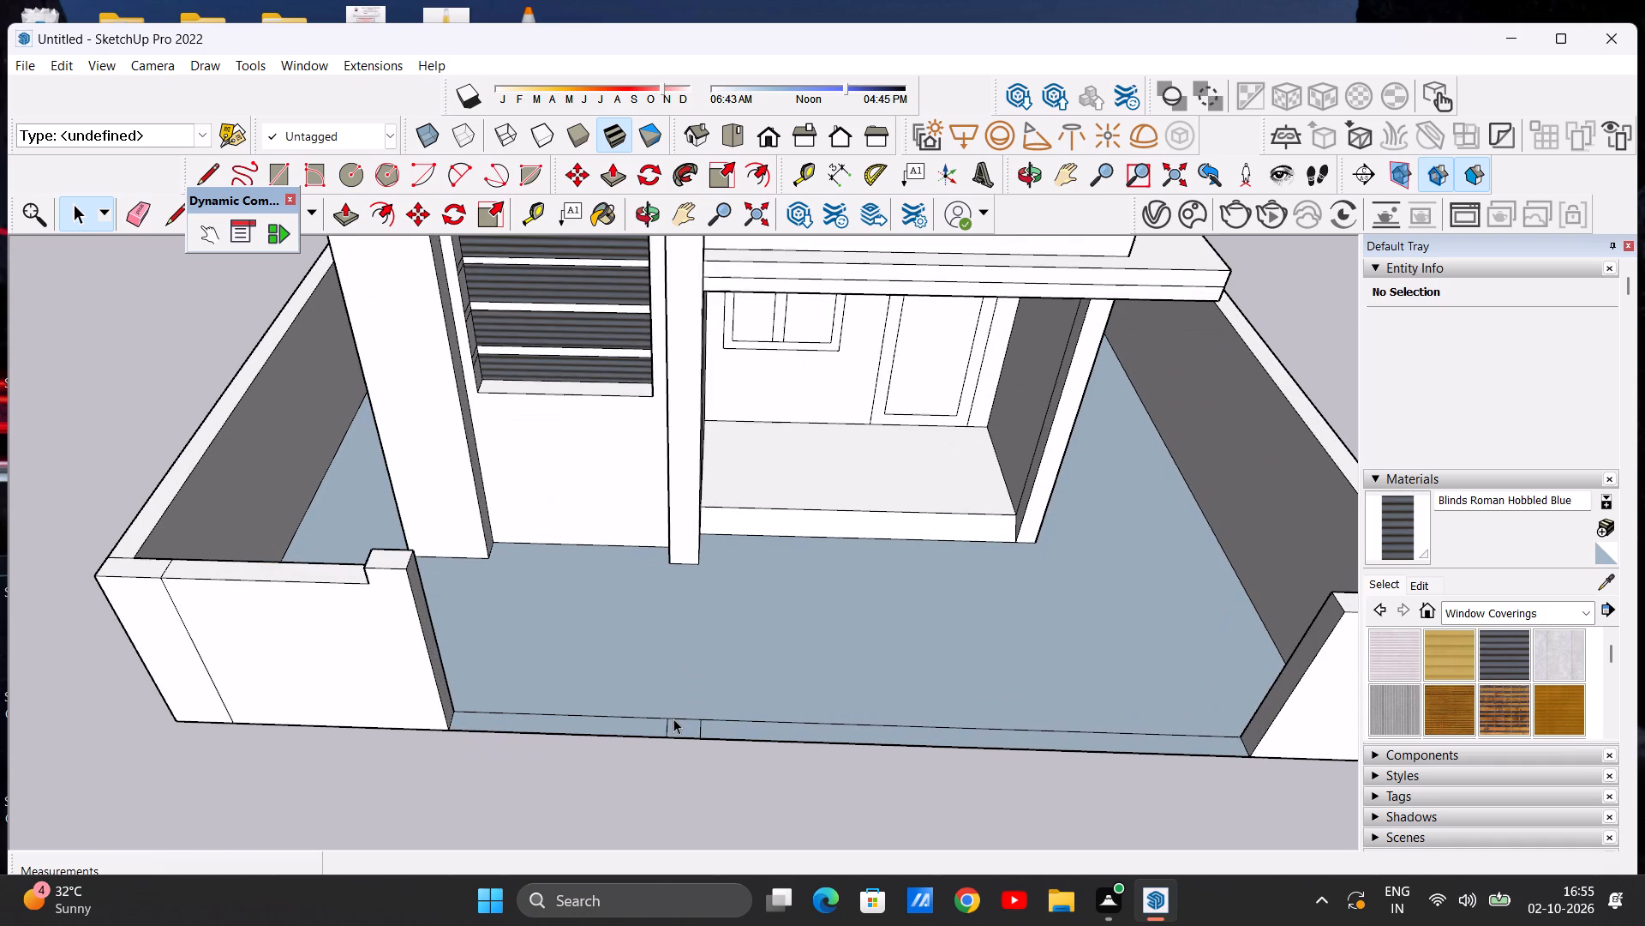
scroll(673, 719, "down", 2)
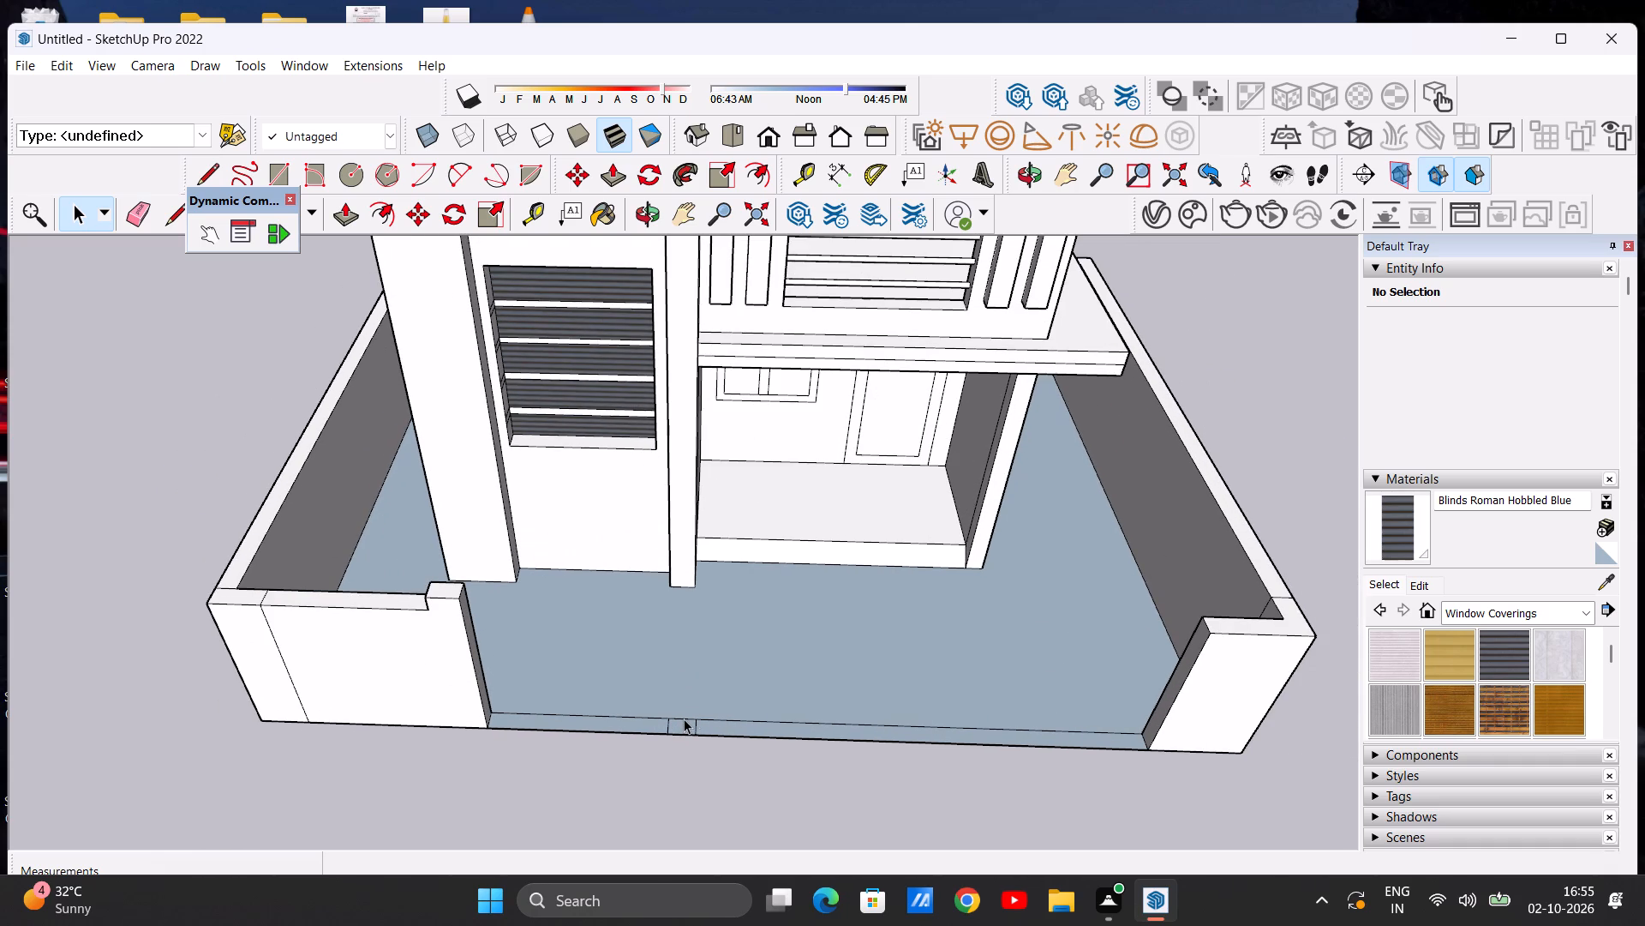
scroll(684, 719, "up", 3)
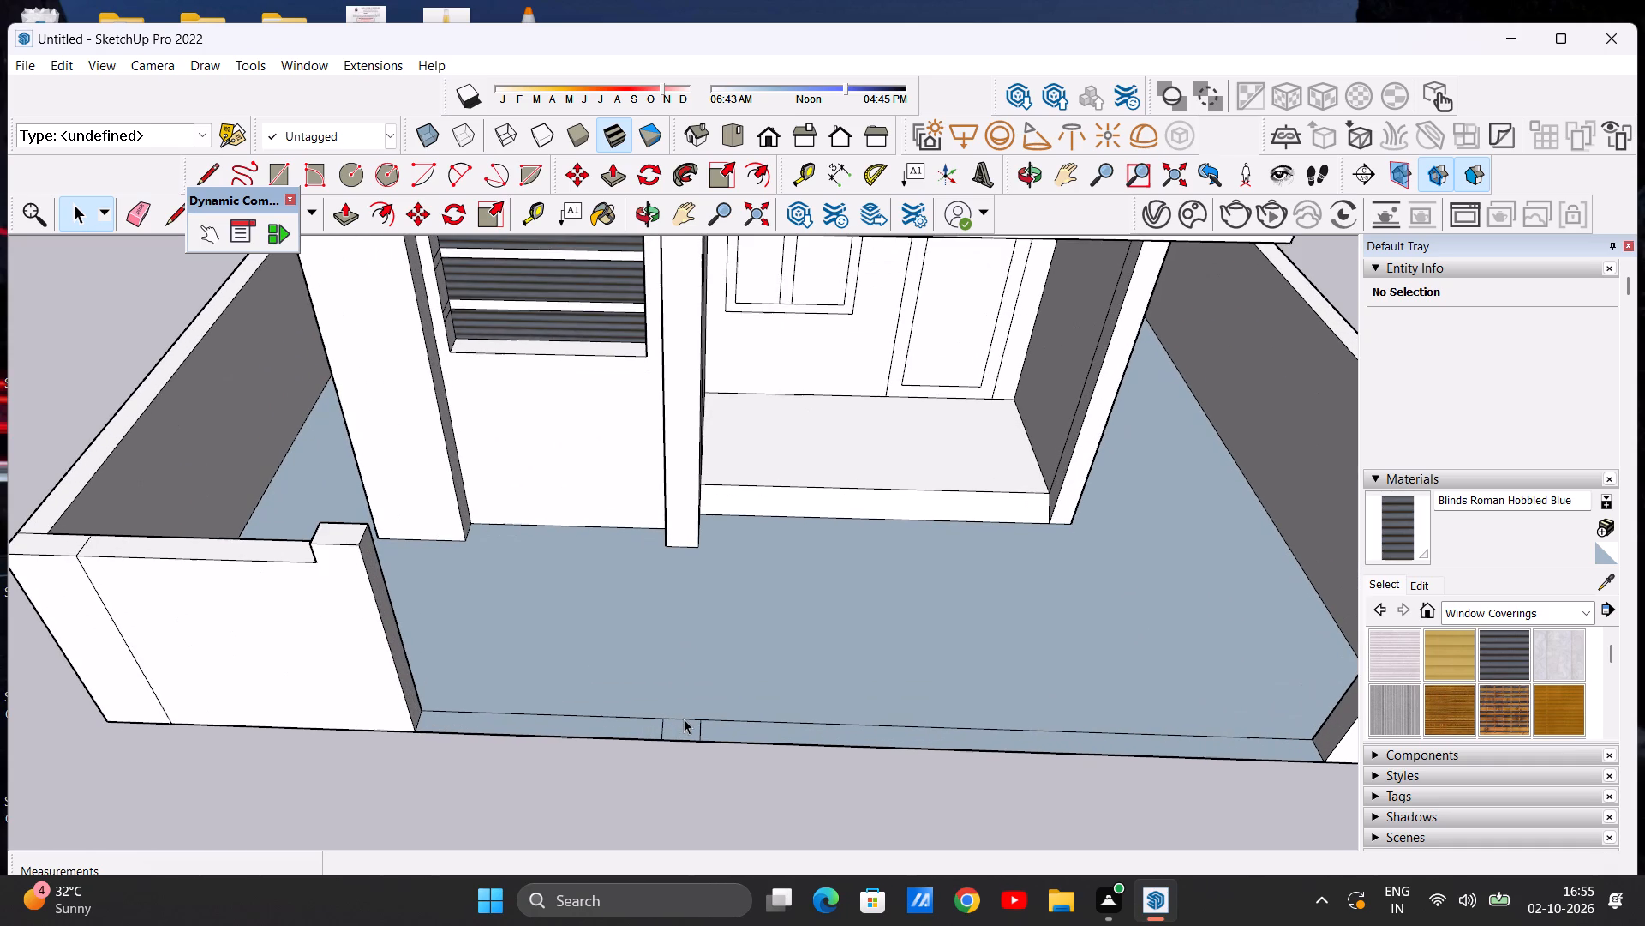
key("p")
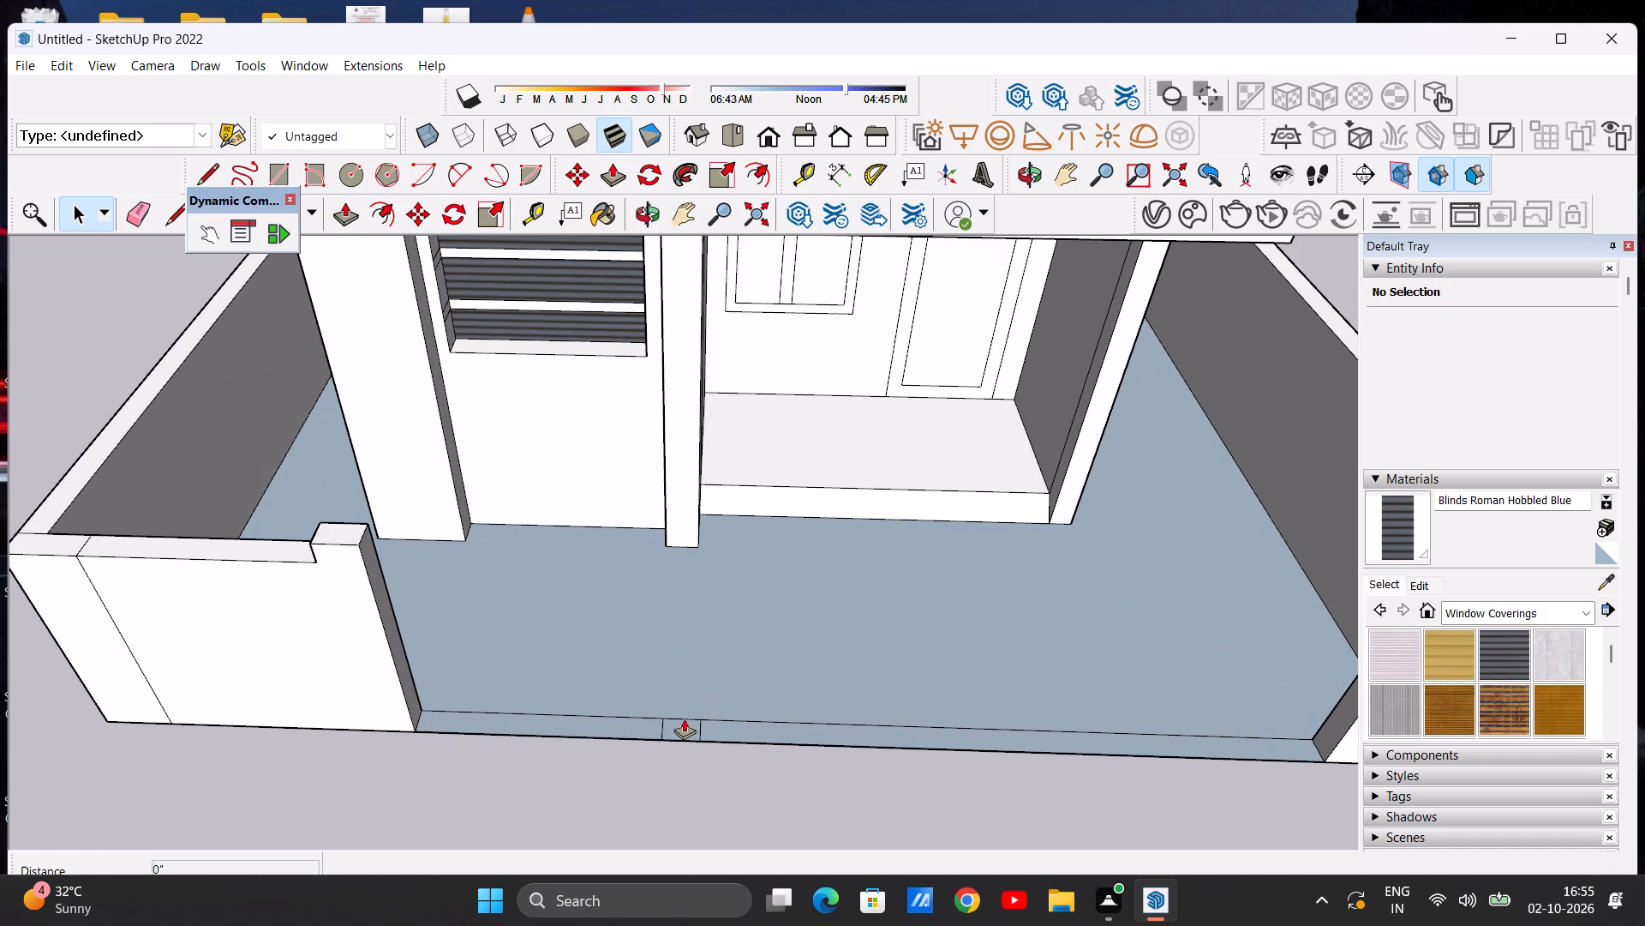
scroll(684, 719, "up", 6)
left_click(679, 730)
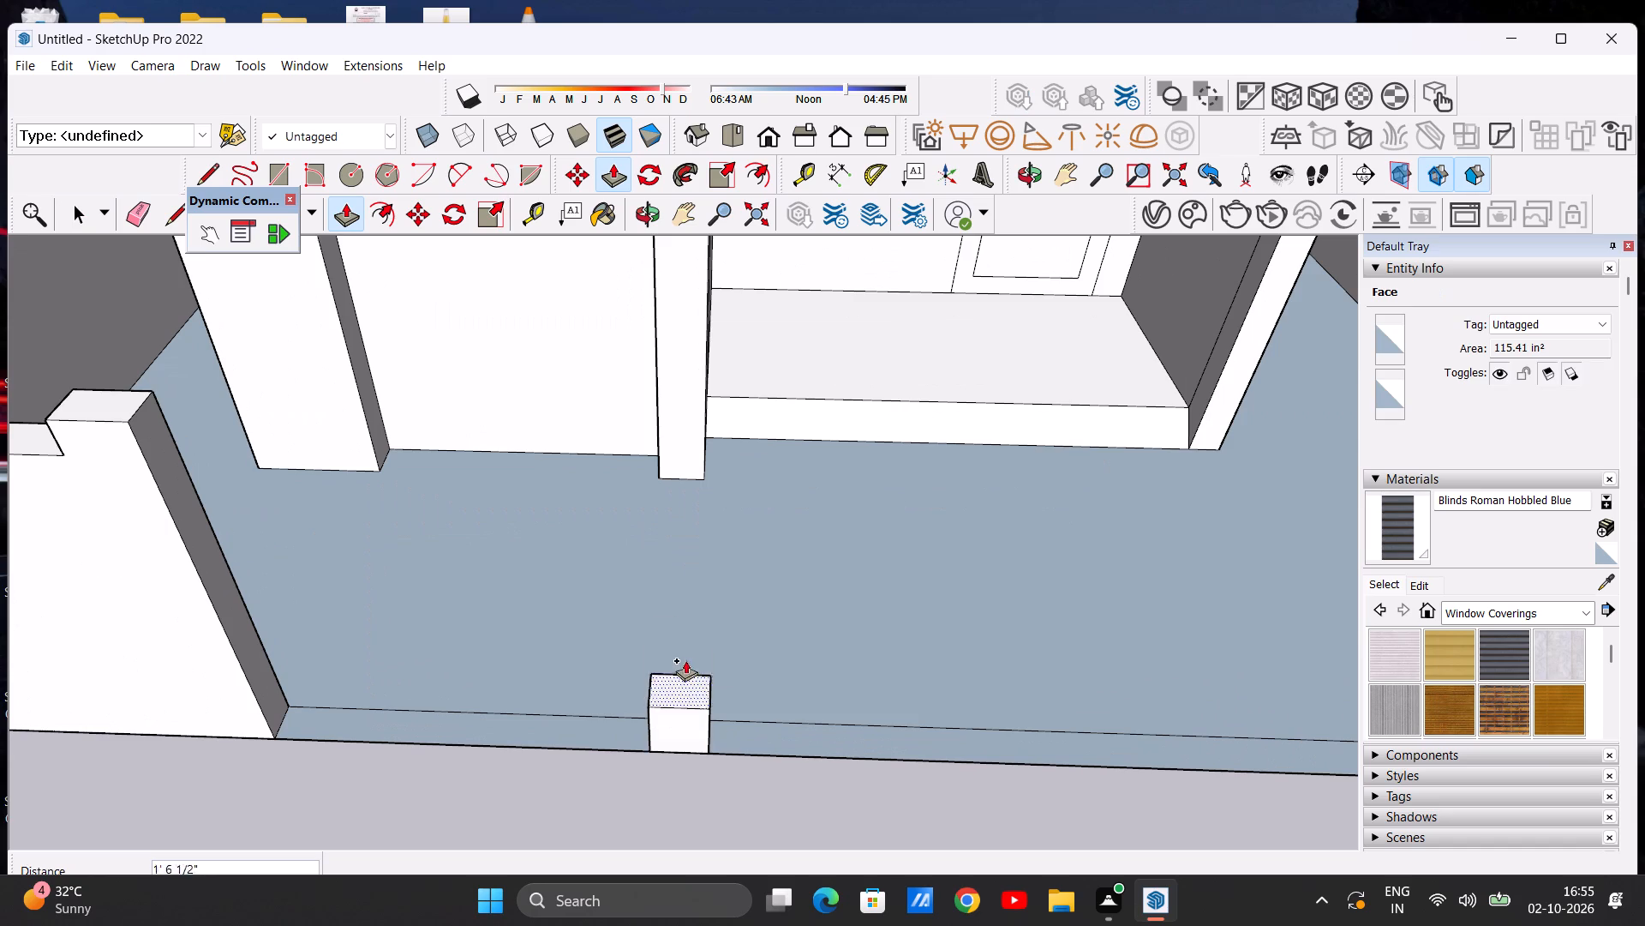
scroll(707, 559, "down", 7)
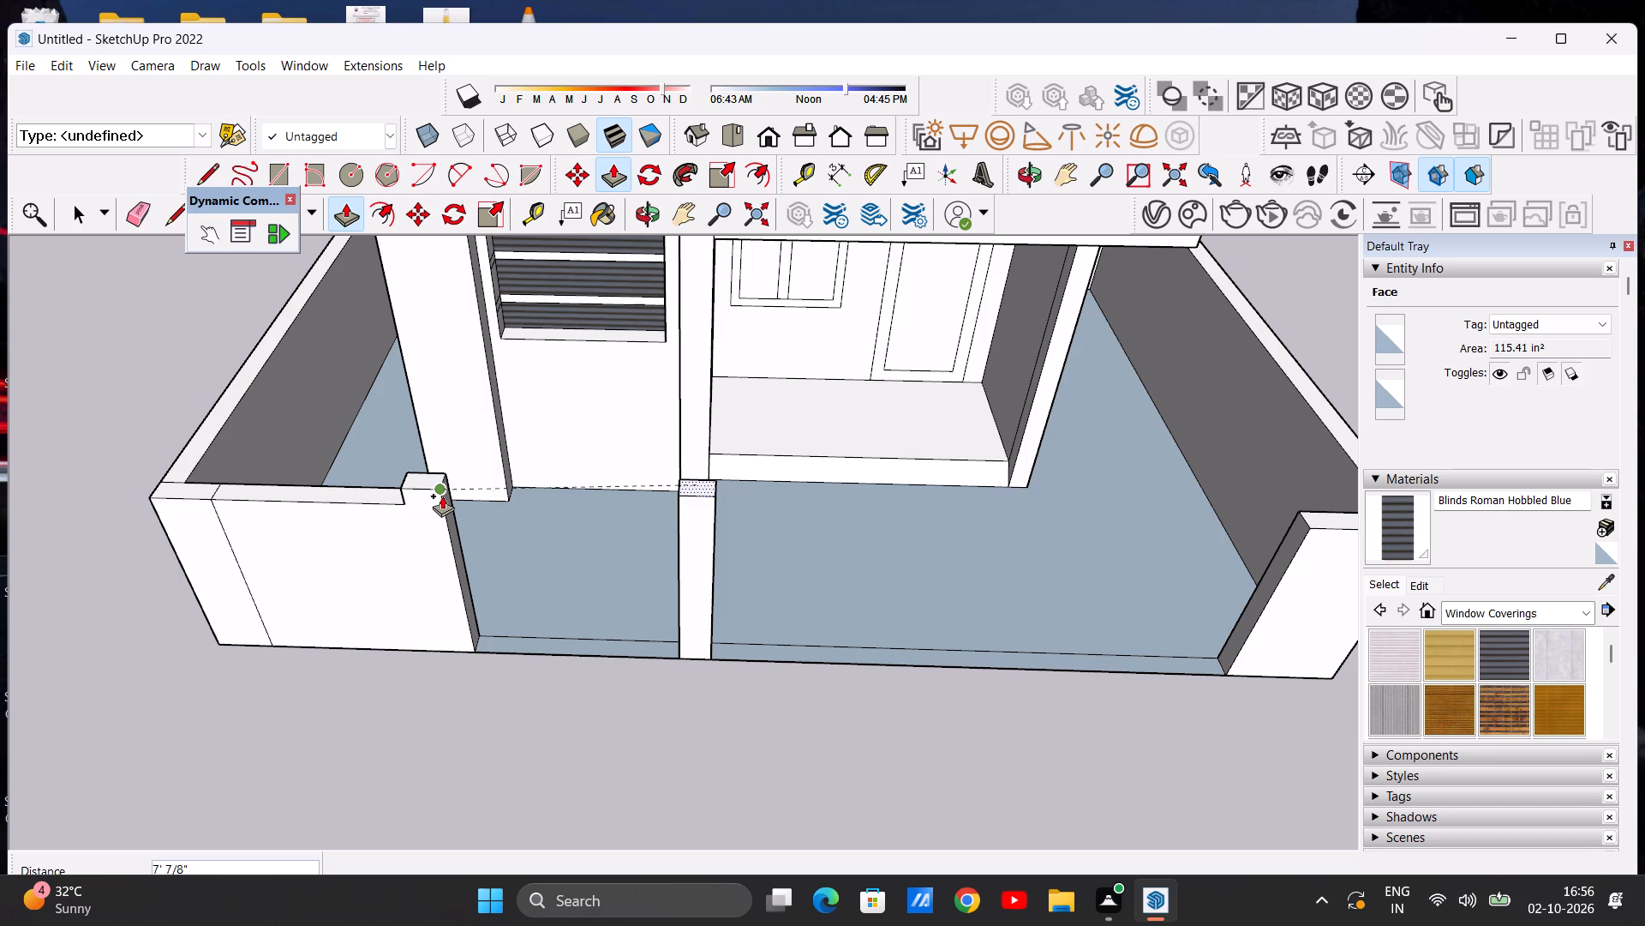
left_click(445, 490)
key("space")
Examine the middle post, the front wall and both front openings from low and high angles.
scroll(582, 567, "down", 5)
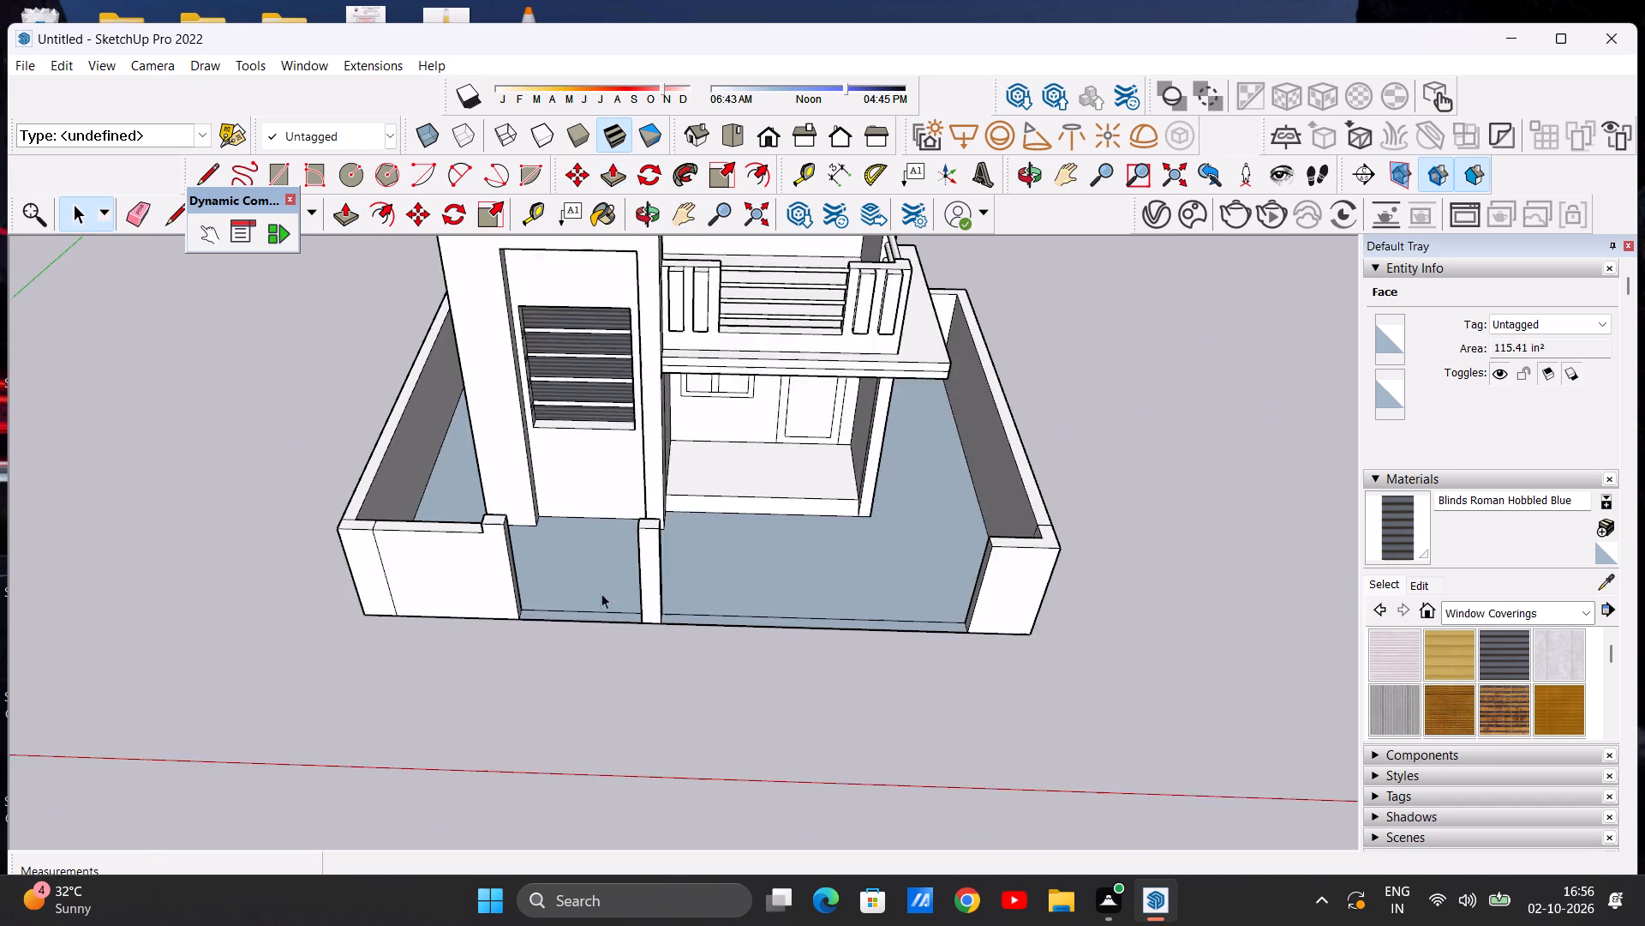
middle_click_drag(620, 657, 679, 454)
scroll(667, 539, "up", 3)
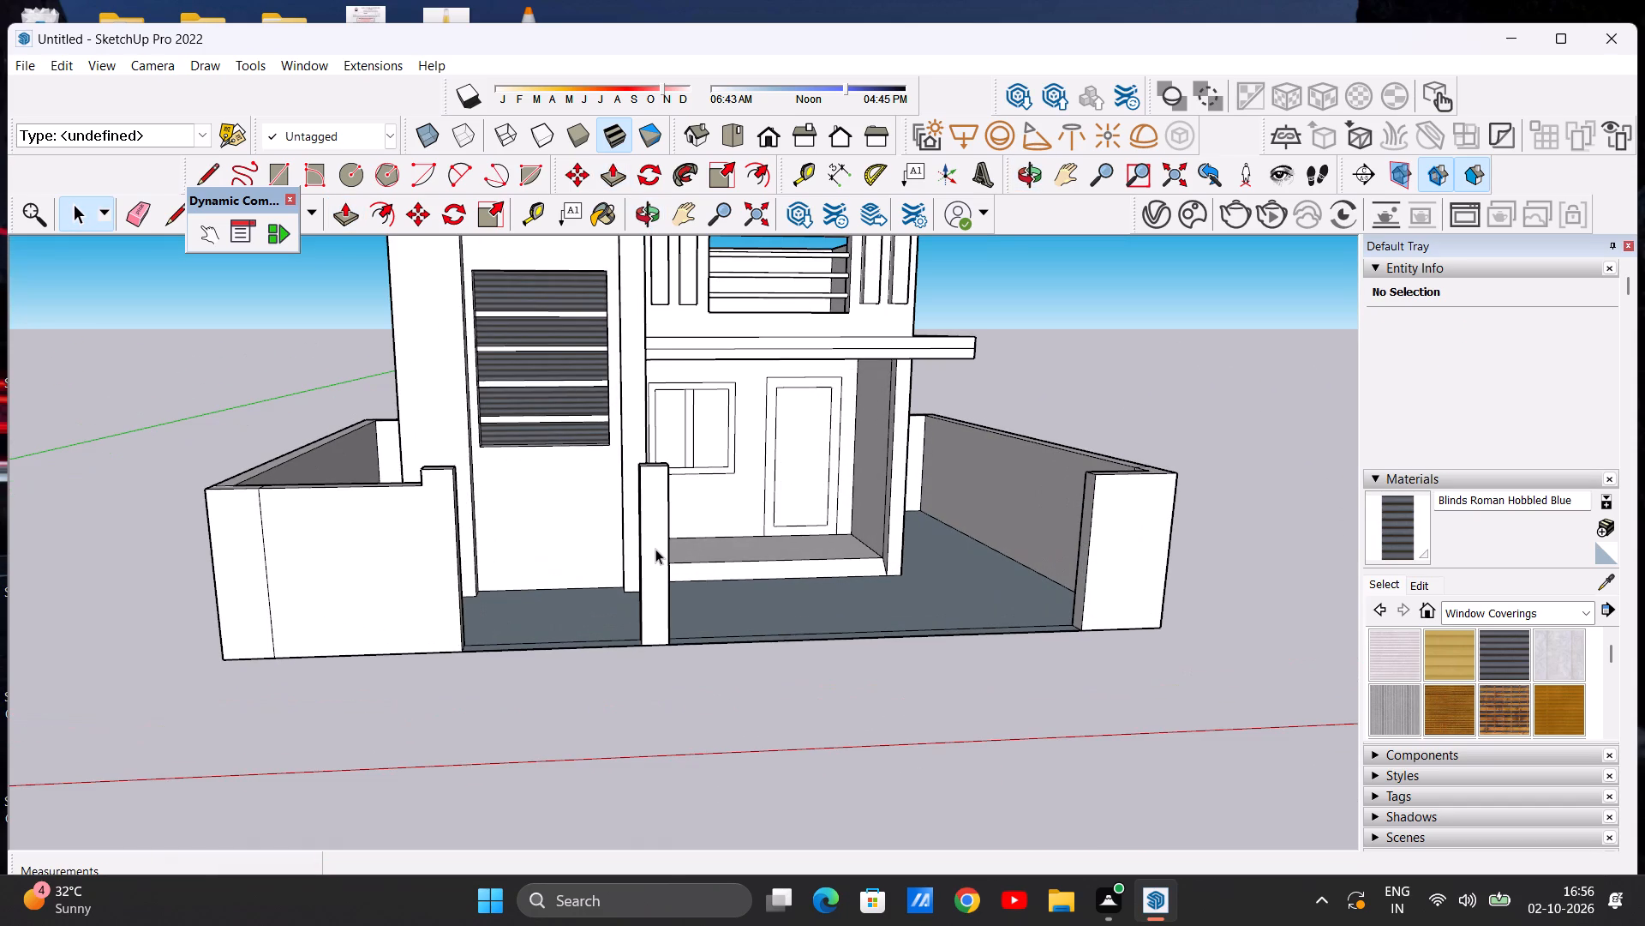
scroll(655, 549, "down", 4)
middle_click_drag(715, 570, 601, 589)
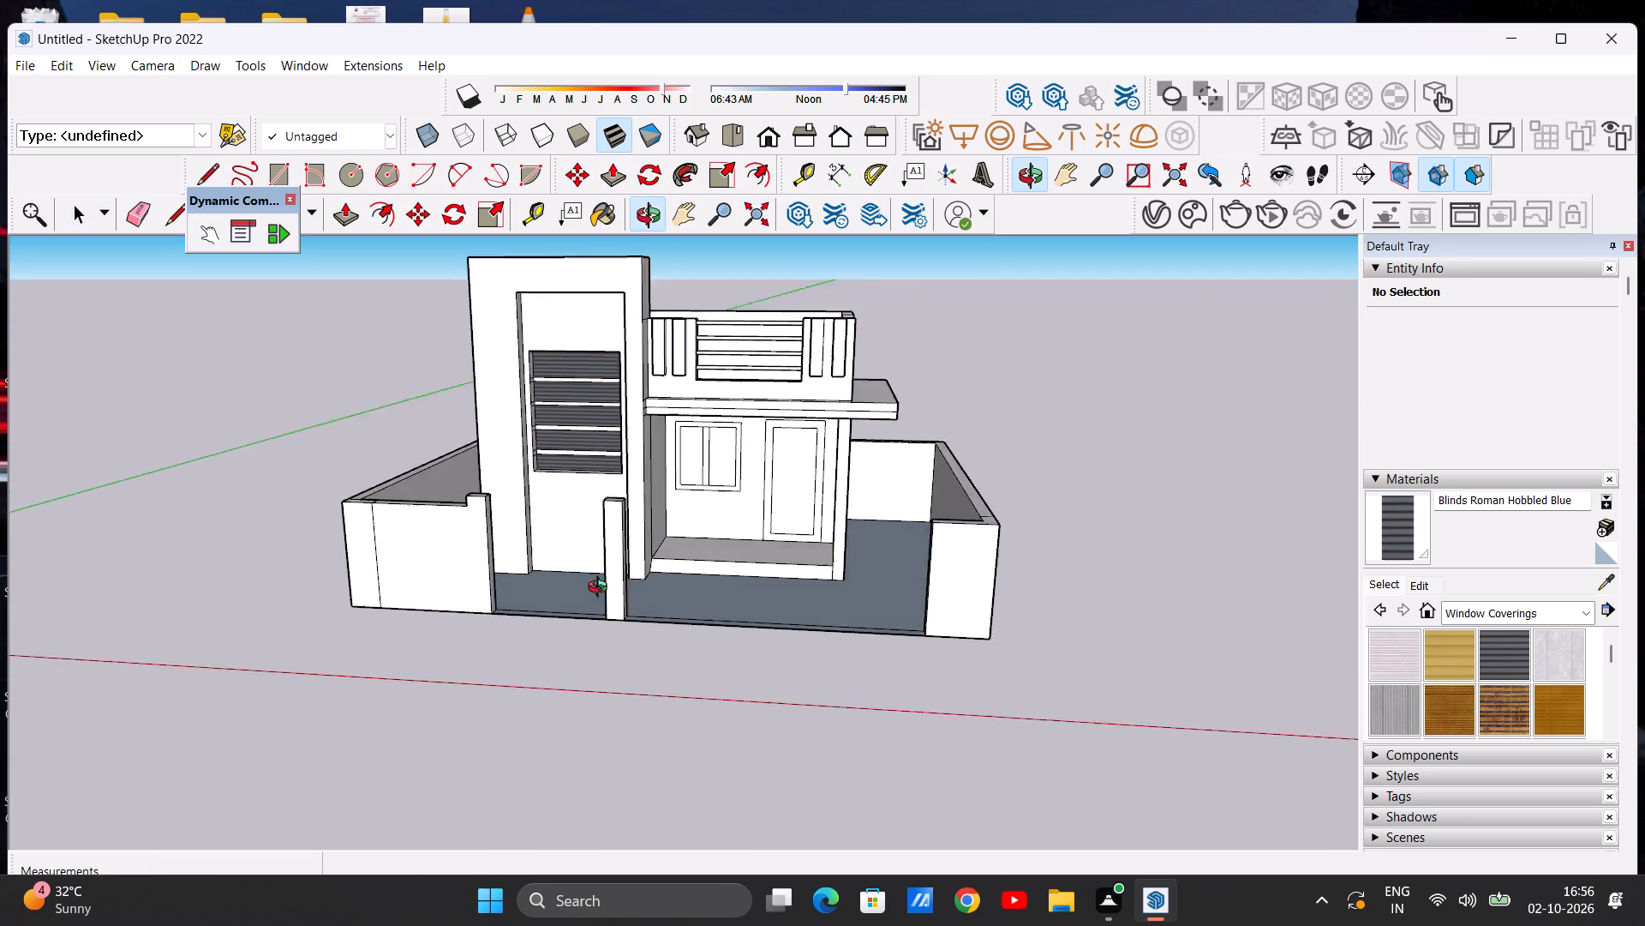
middle_click_drag(601, 589, 646, 641)
scroll(677, 643, "up", 3)
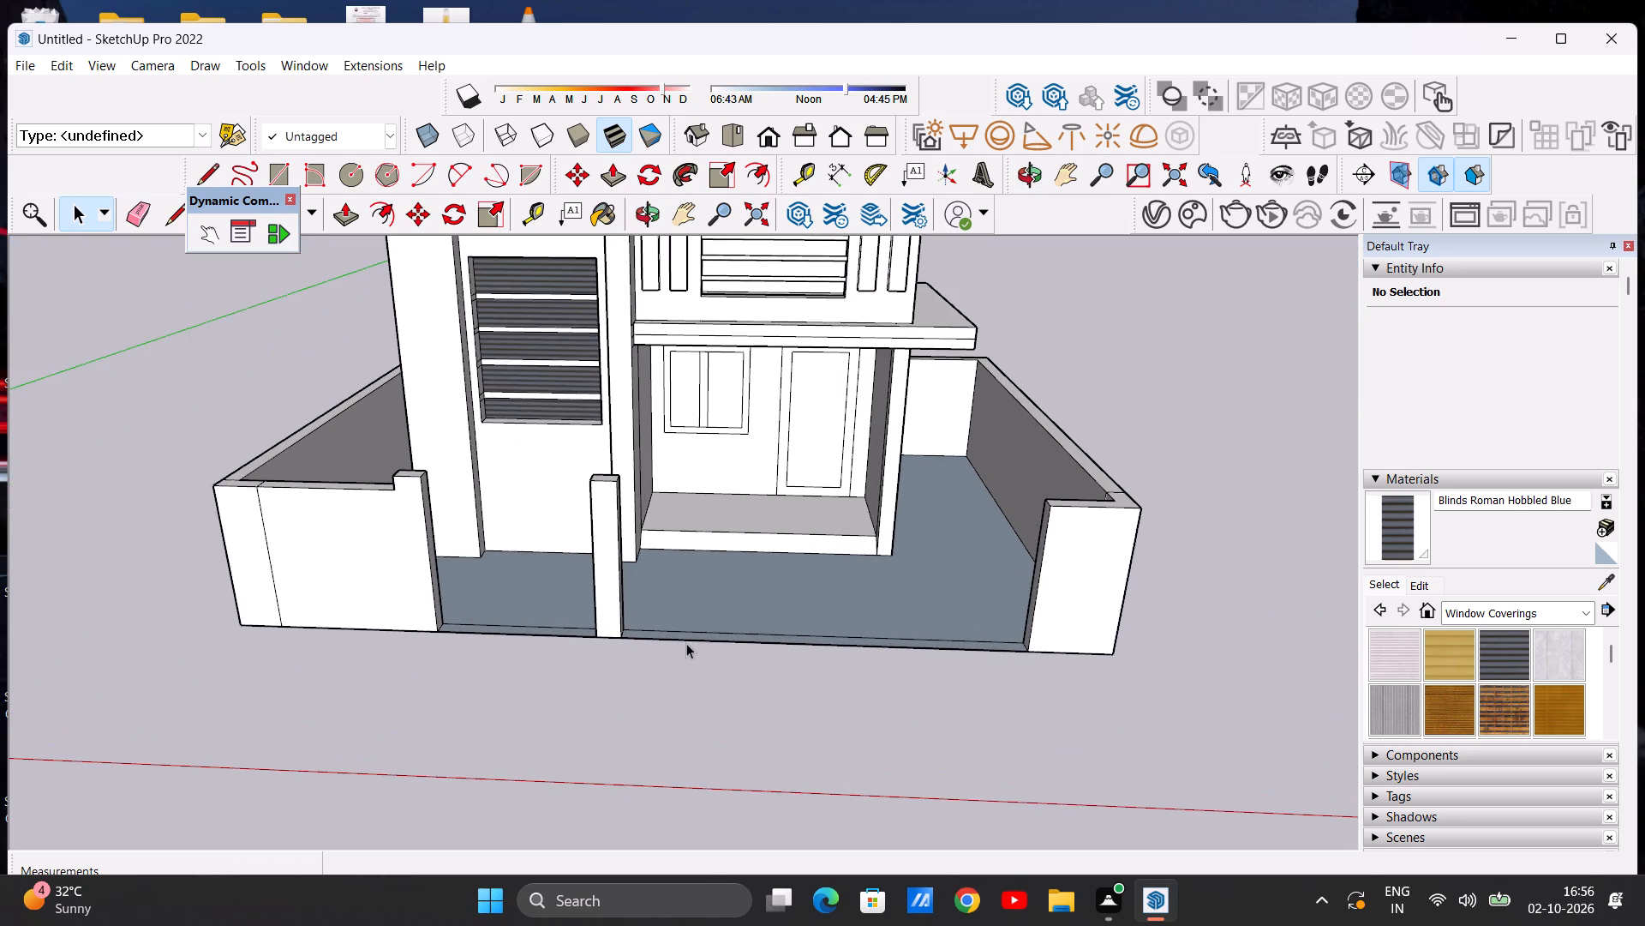
middle_click_drag(691, 646, 697, 759)
middle_click_drag(744, 702, 724, 721)
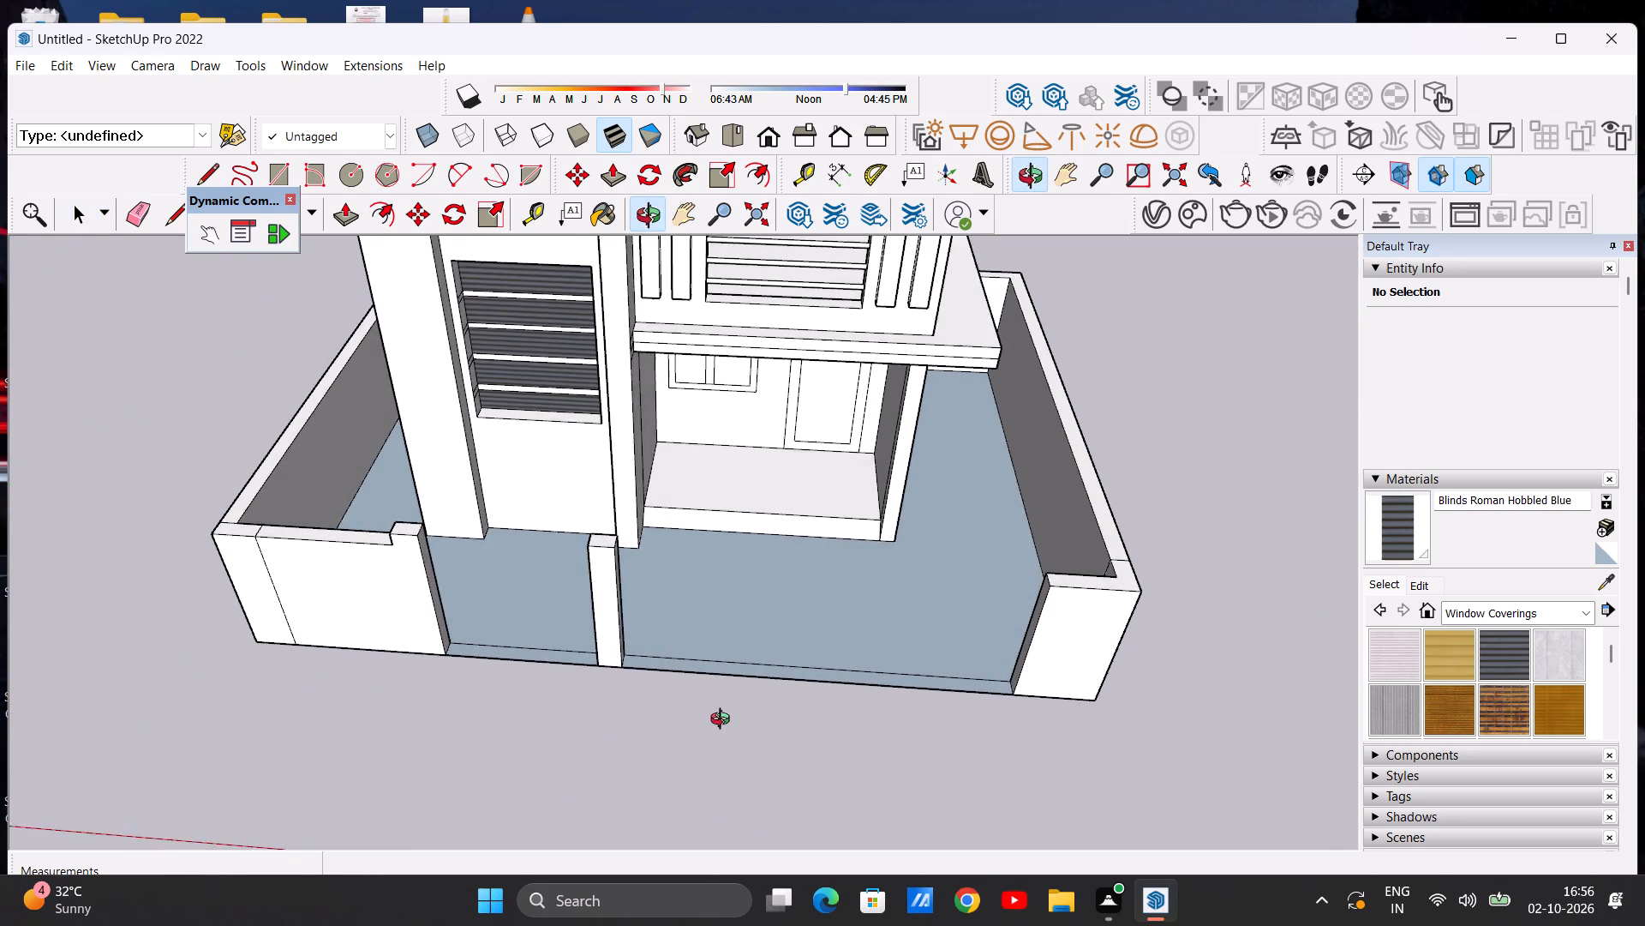
middle_click_drag(724, 721, 721, 744)
Draw a line across the front border strip, a short distance from the middle post on its porch side.
scroll(709, 682, "up", 5)
middle_click_drag(664, 663, 679, 712)
scroll(688, 645, "up", 1)
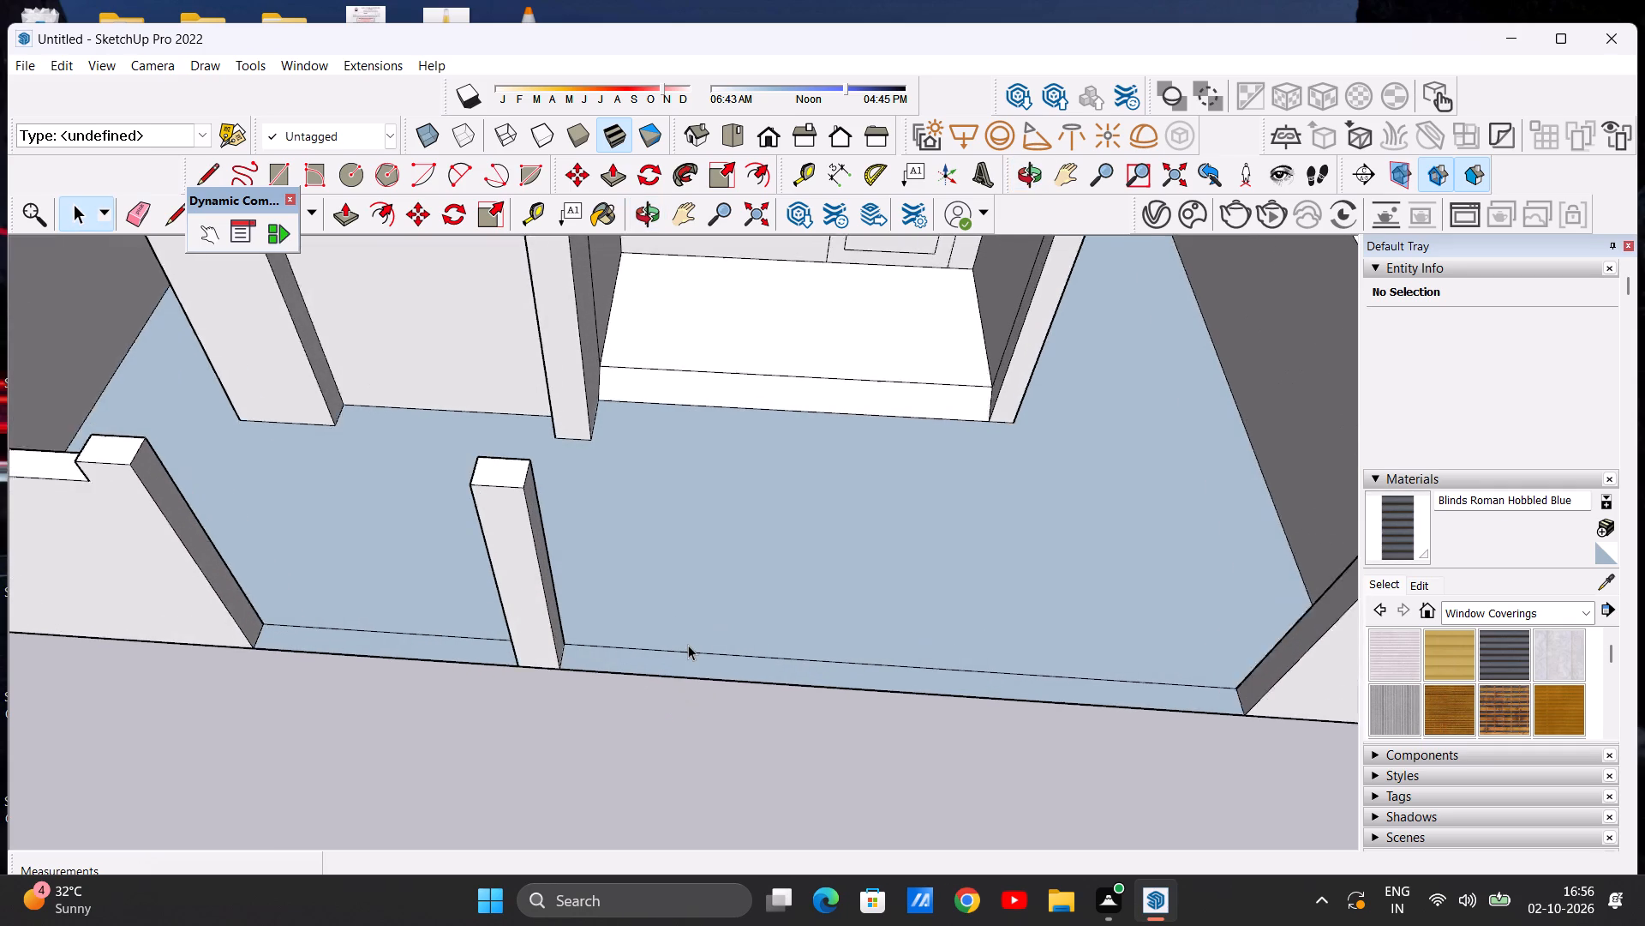
scroll(688, 645, "up", 2)
key("l")
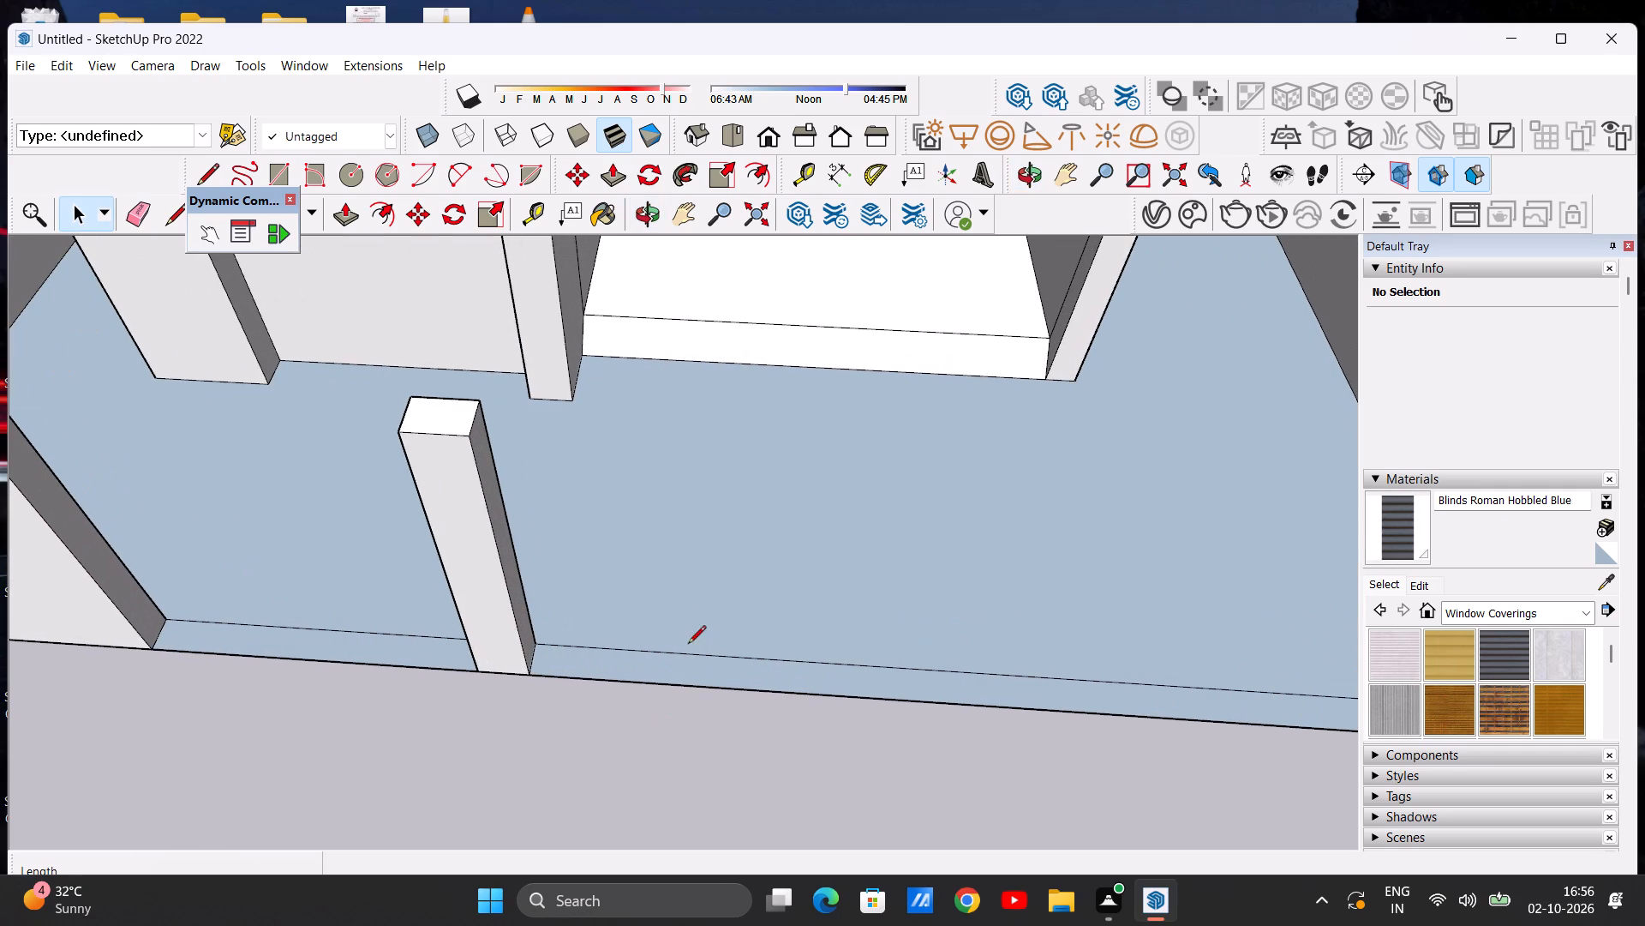
scroll(635, 663, "down", 1)
middle_click_drag(655, 666, 694, 735)
middle_click_drag(694, 735, 685, 753)
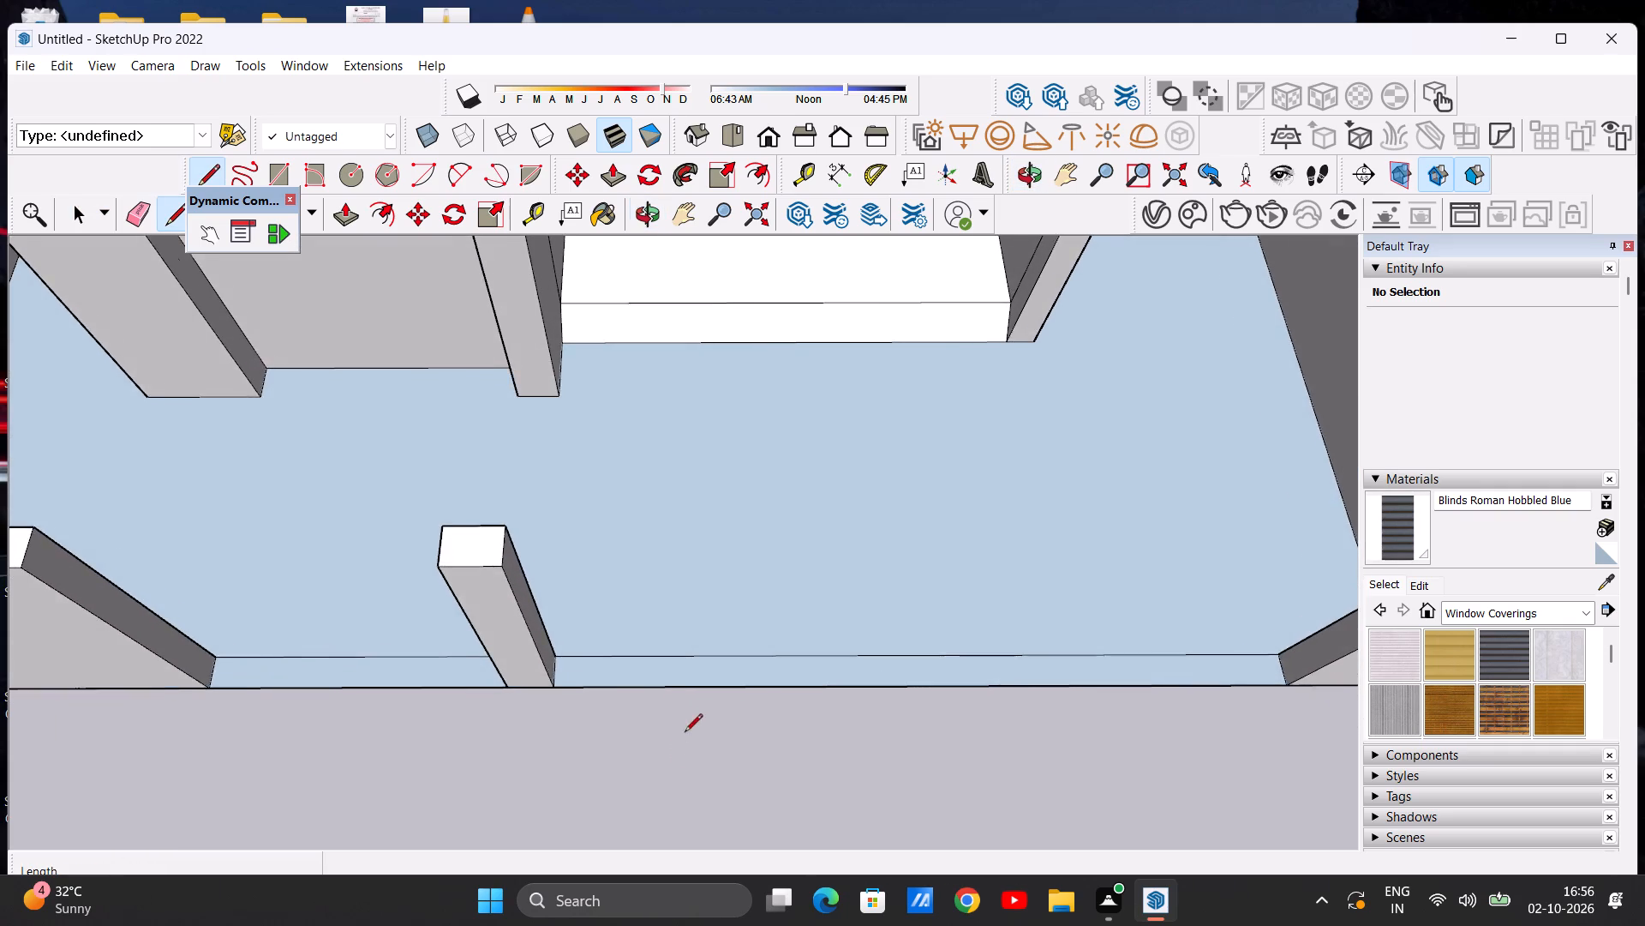
scroll(685, 733, "down", 1)
scroll(673, 677, "up", 6)
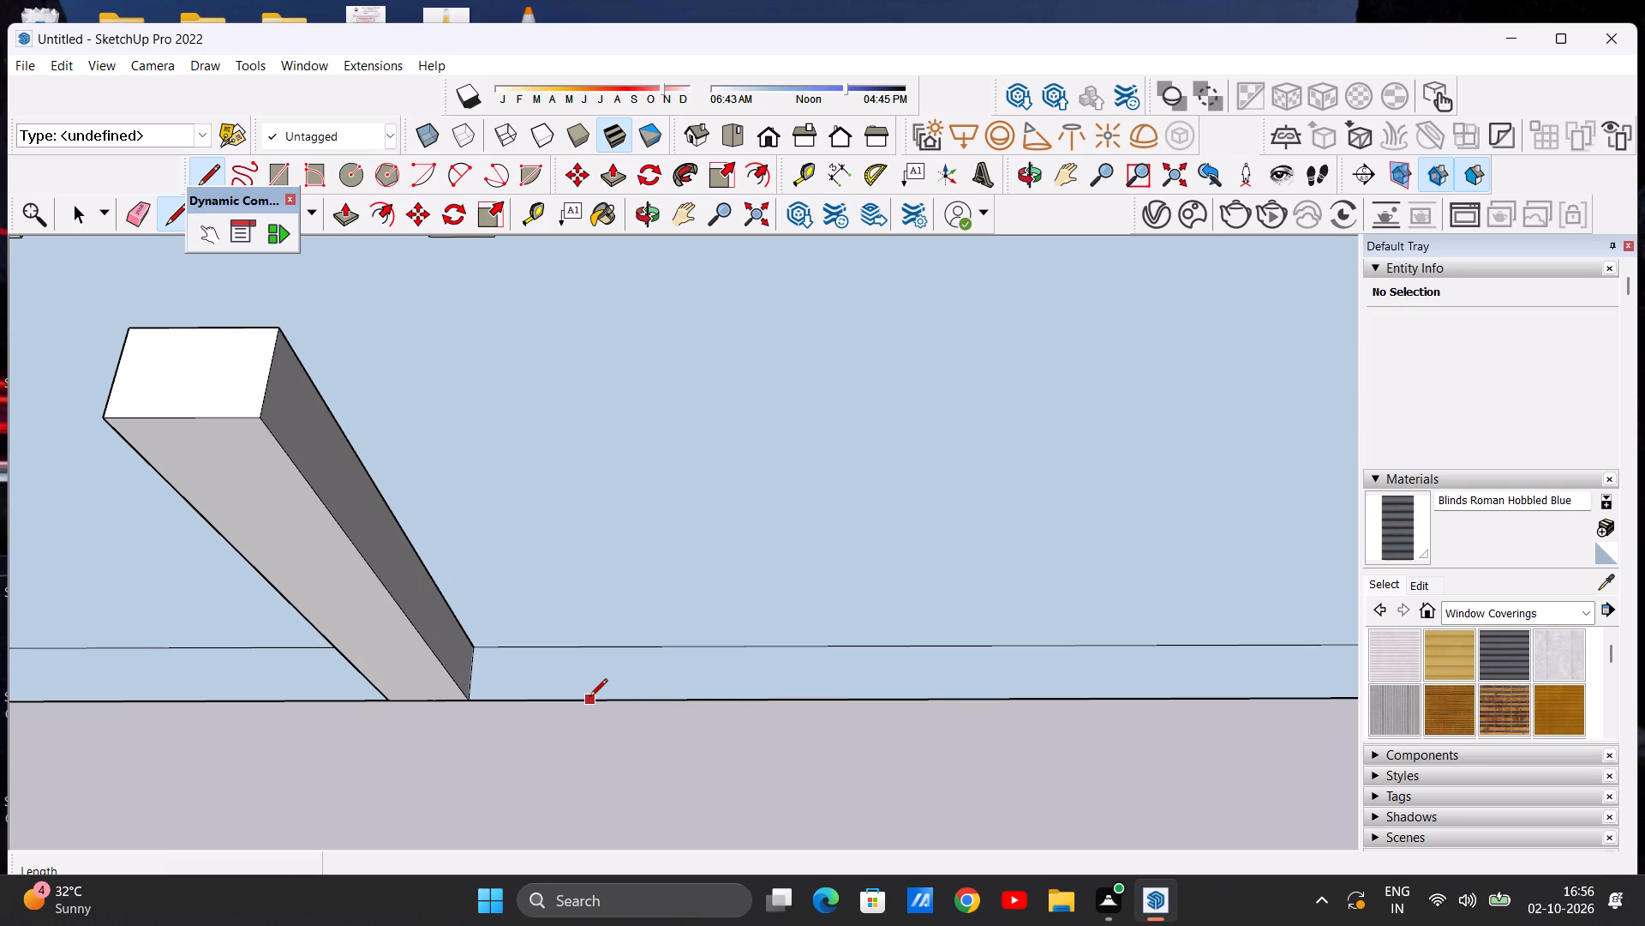
left_click(585, 699)
left_click(584, 646)
key("space")
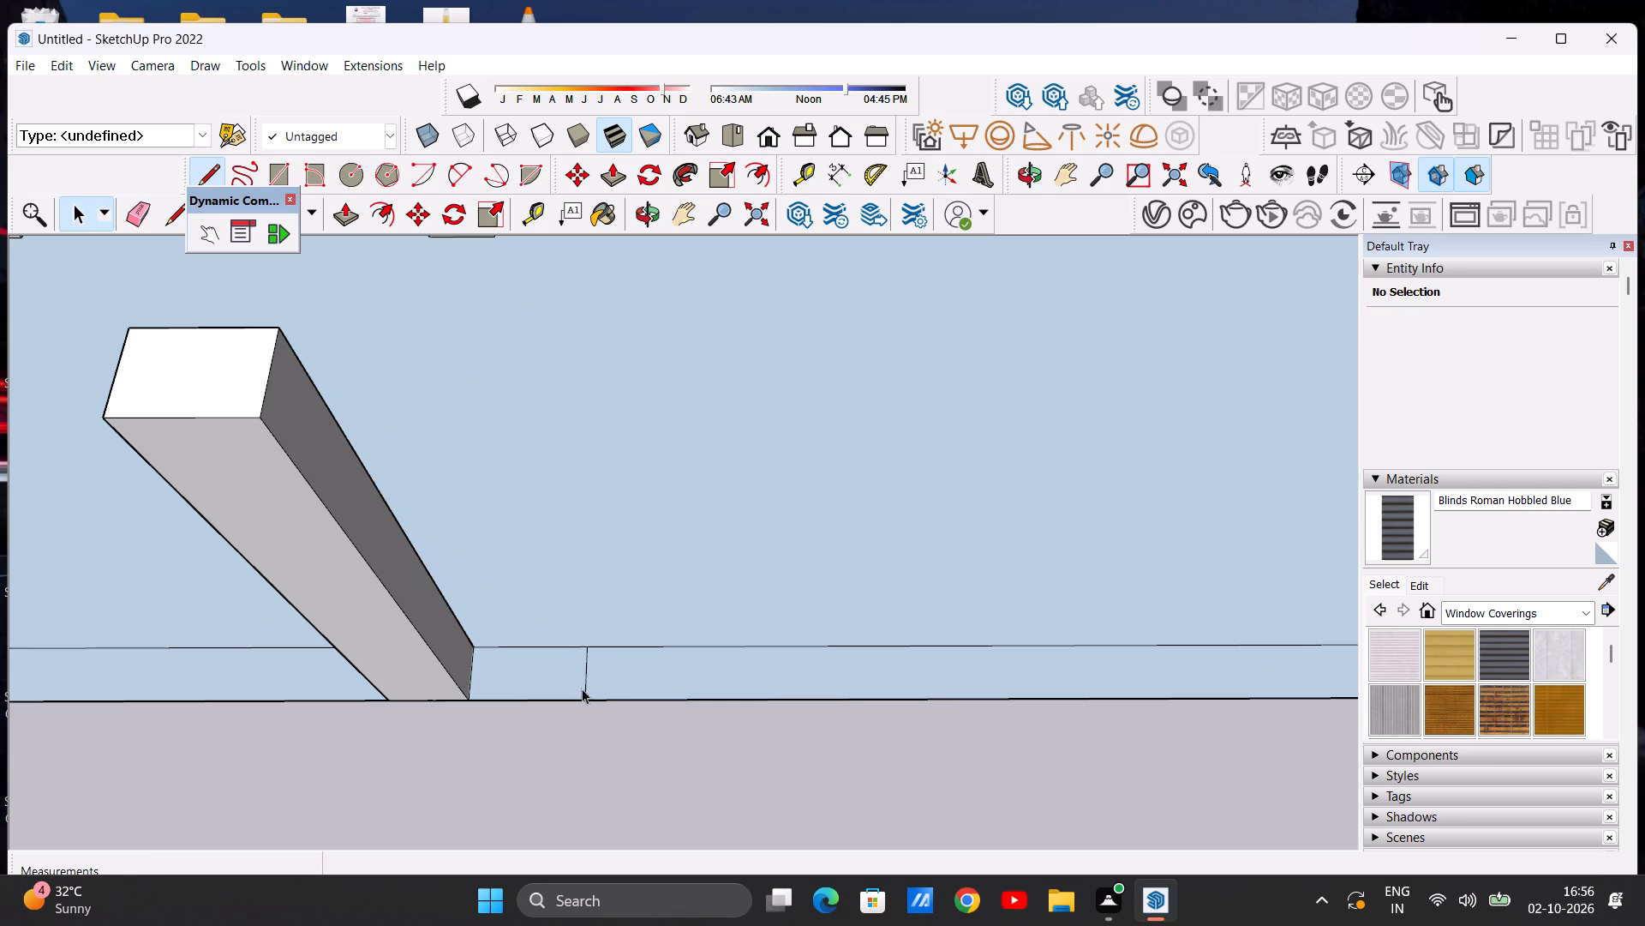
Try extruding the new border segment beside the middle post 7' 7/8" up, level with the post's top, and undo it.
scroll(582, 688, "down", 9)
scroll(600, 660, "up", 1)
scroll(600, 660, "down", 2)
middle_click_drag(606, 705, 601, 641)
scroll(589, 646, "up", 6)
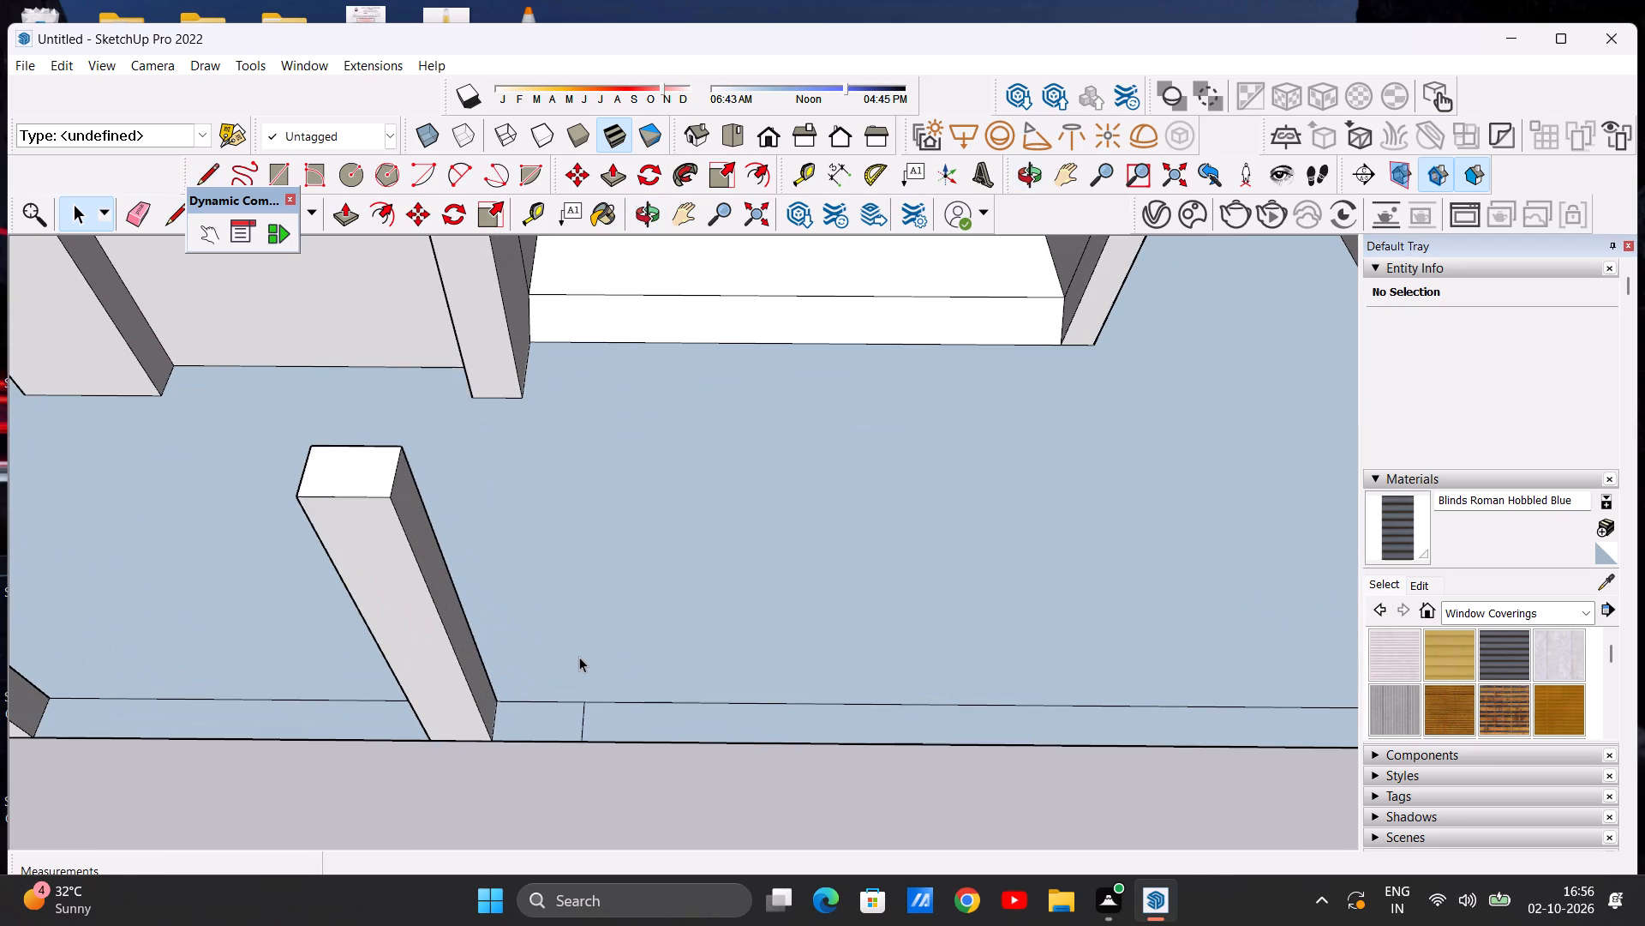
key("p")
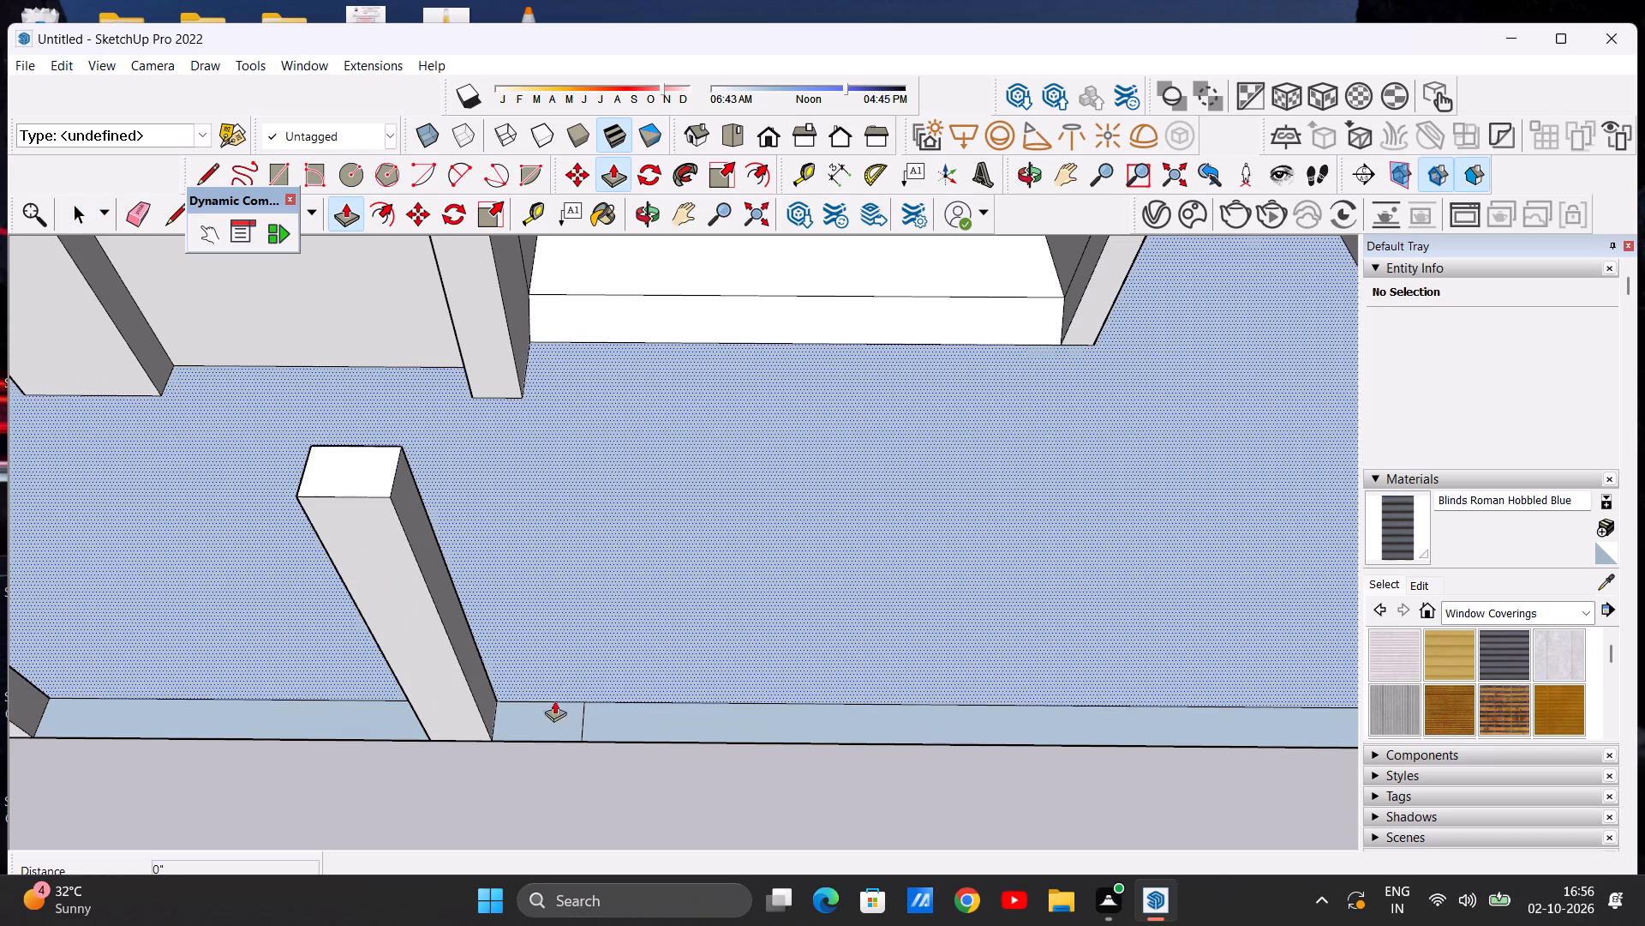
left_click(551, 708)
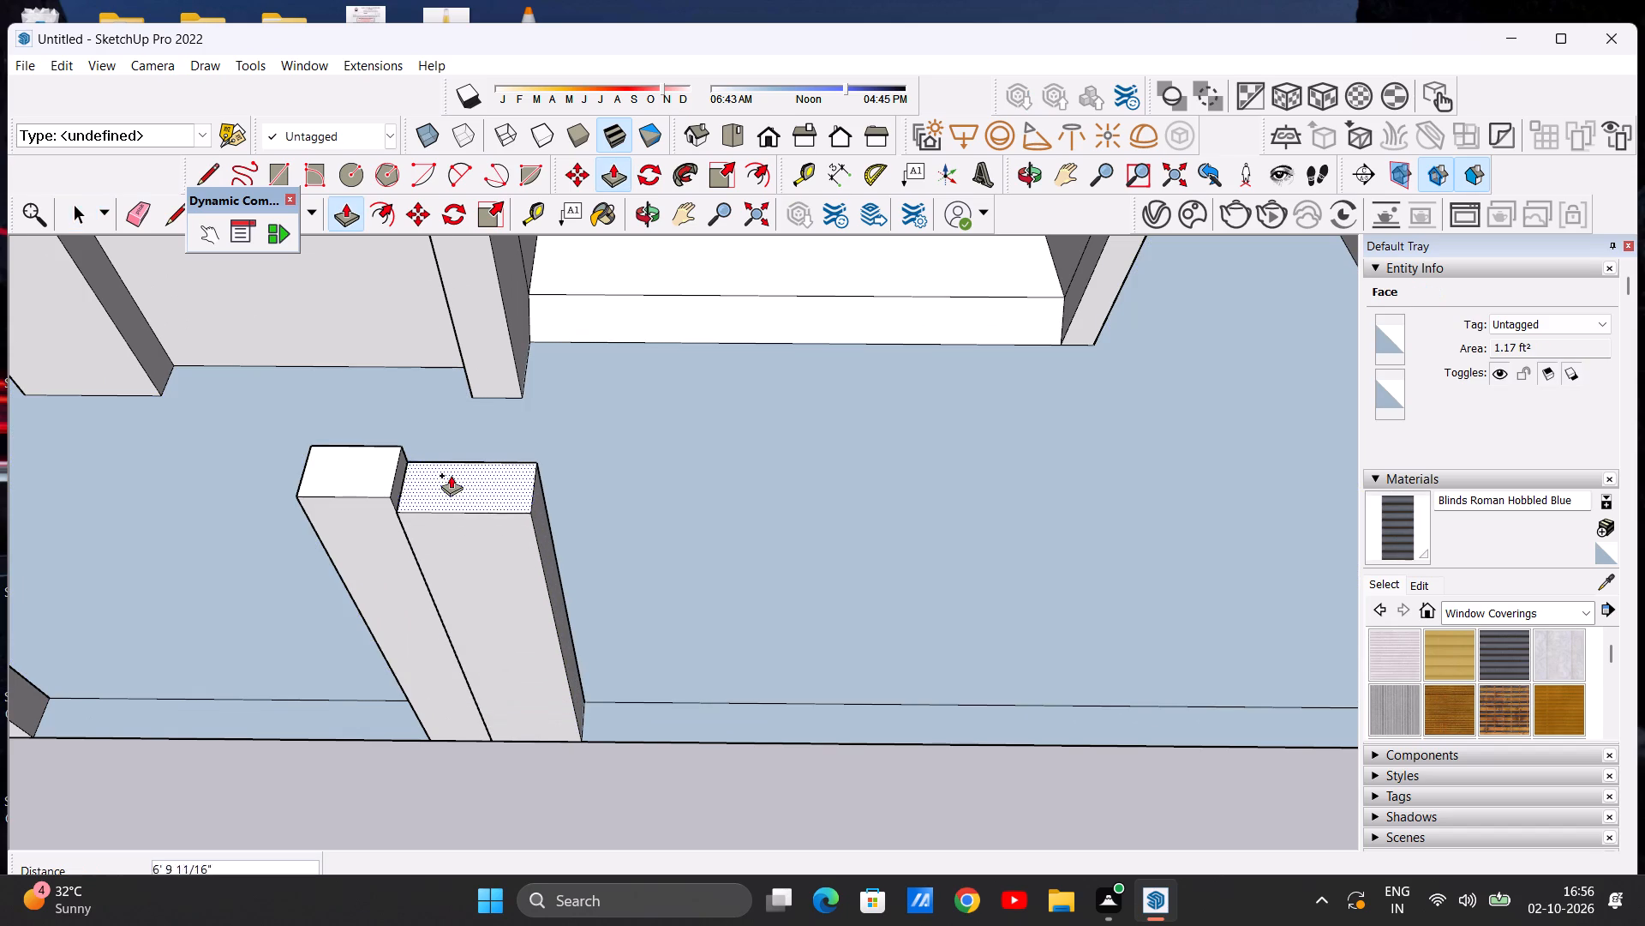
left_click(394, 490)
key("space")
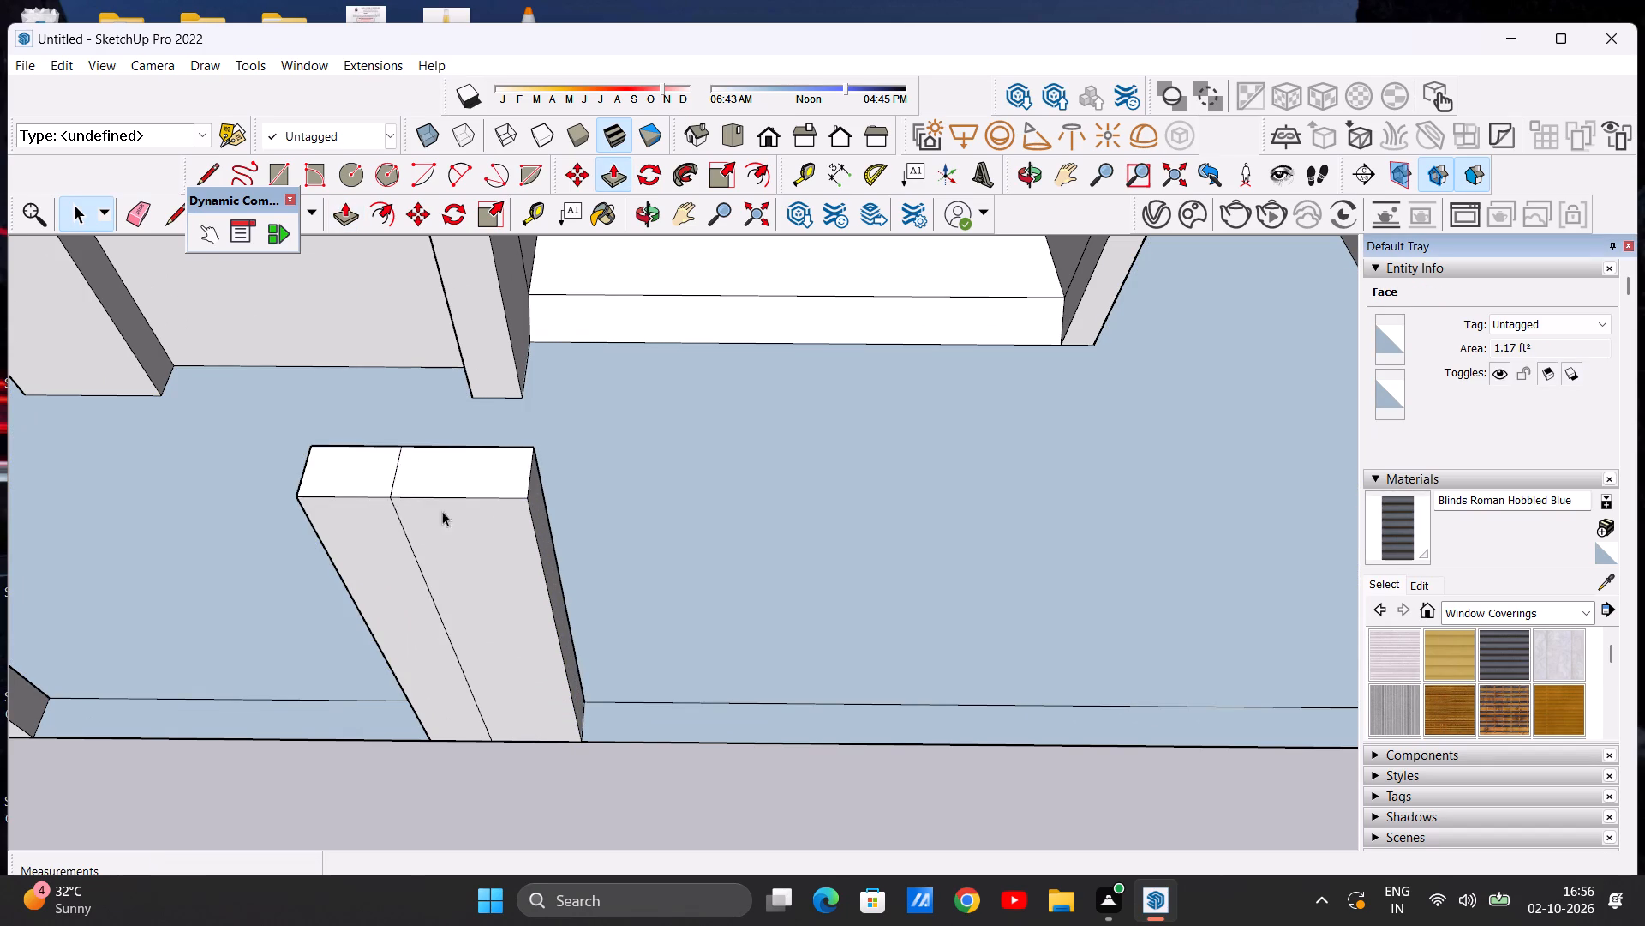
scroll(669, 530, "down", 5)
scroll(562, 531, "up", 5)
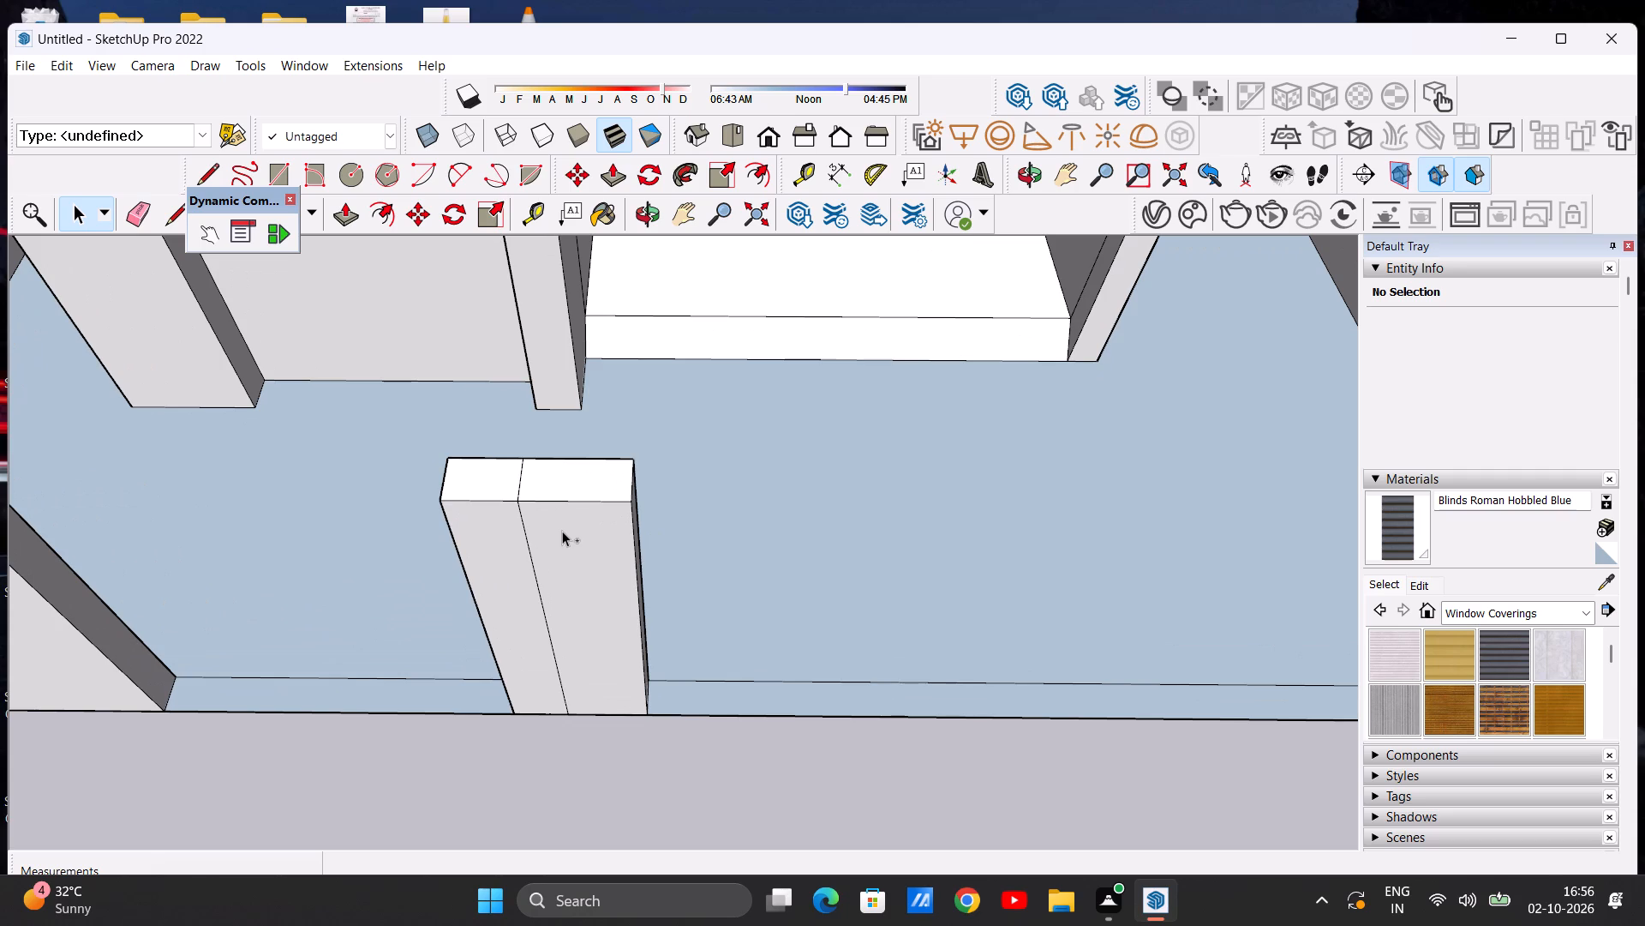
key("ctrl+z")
Extrude the border segment on the porch side of the middle post 6' 3 5/16" up, forming a lower wall piece.
scroll(628, 692, "up", 4)
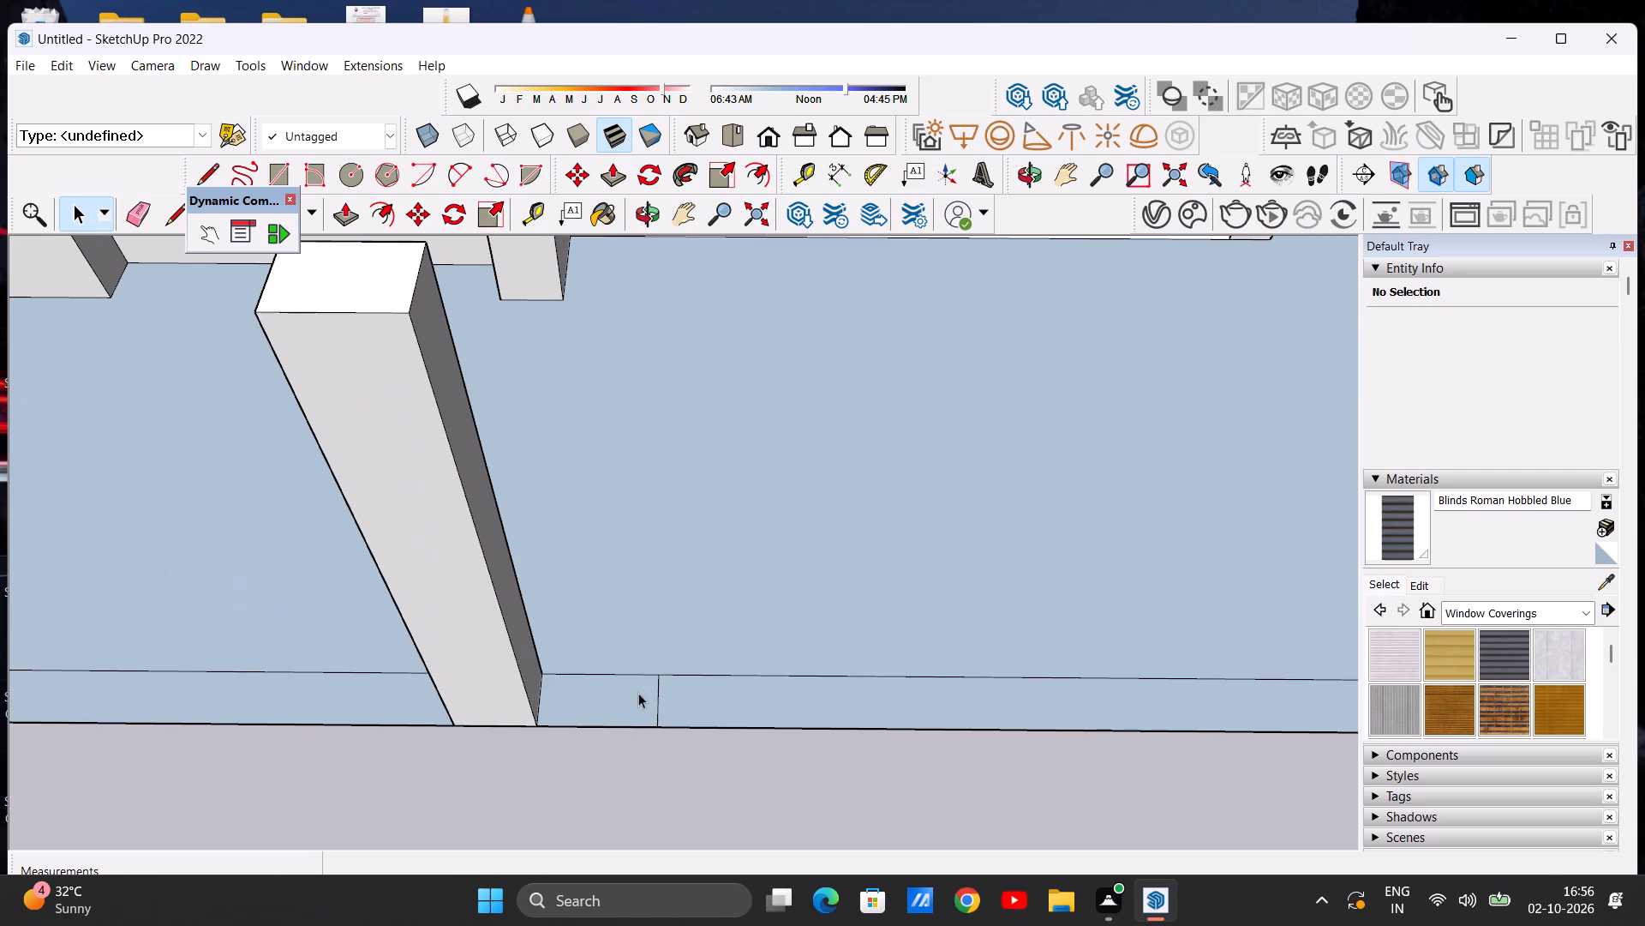
key("p")
left_click(627, 701)
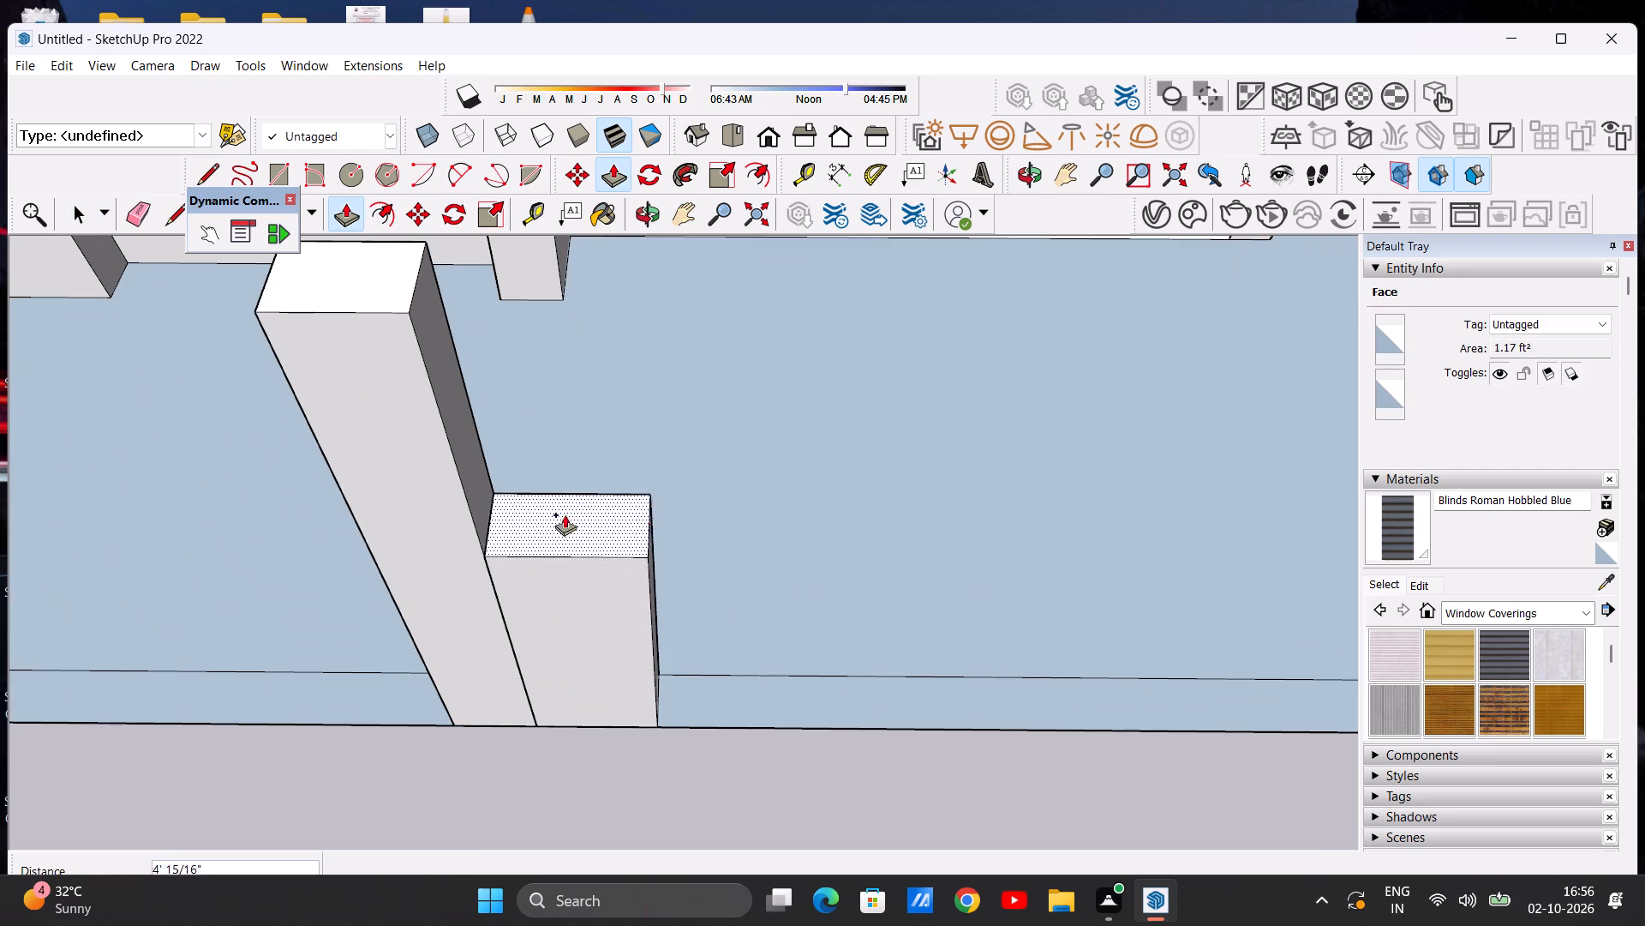
left_click(436, 398)
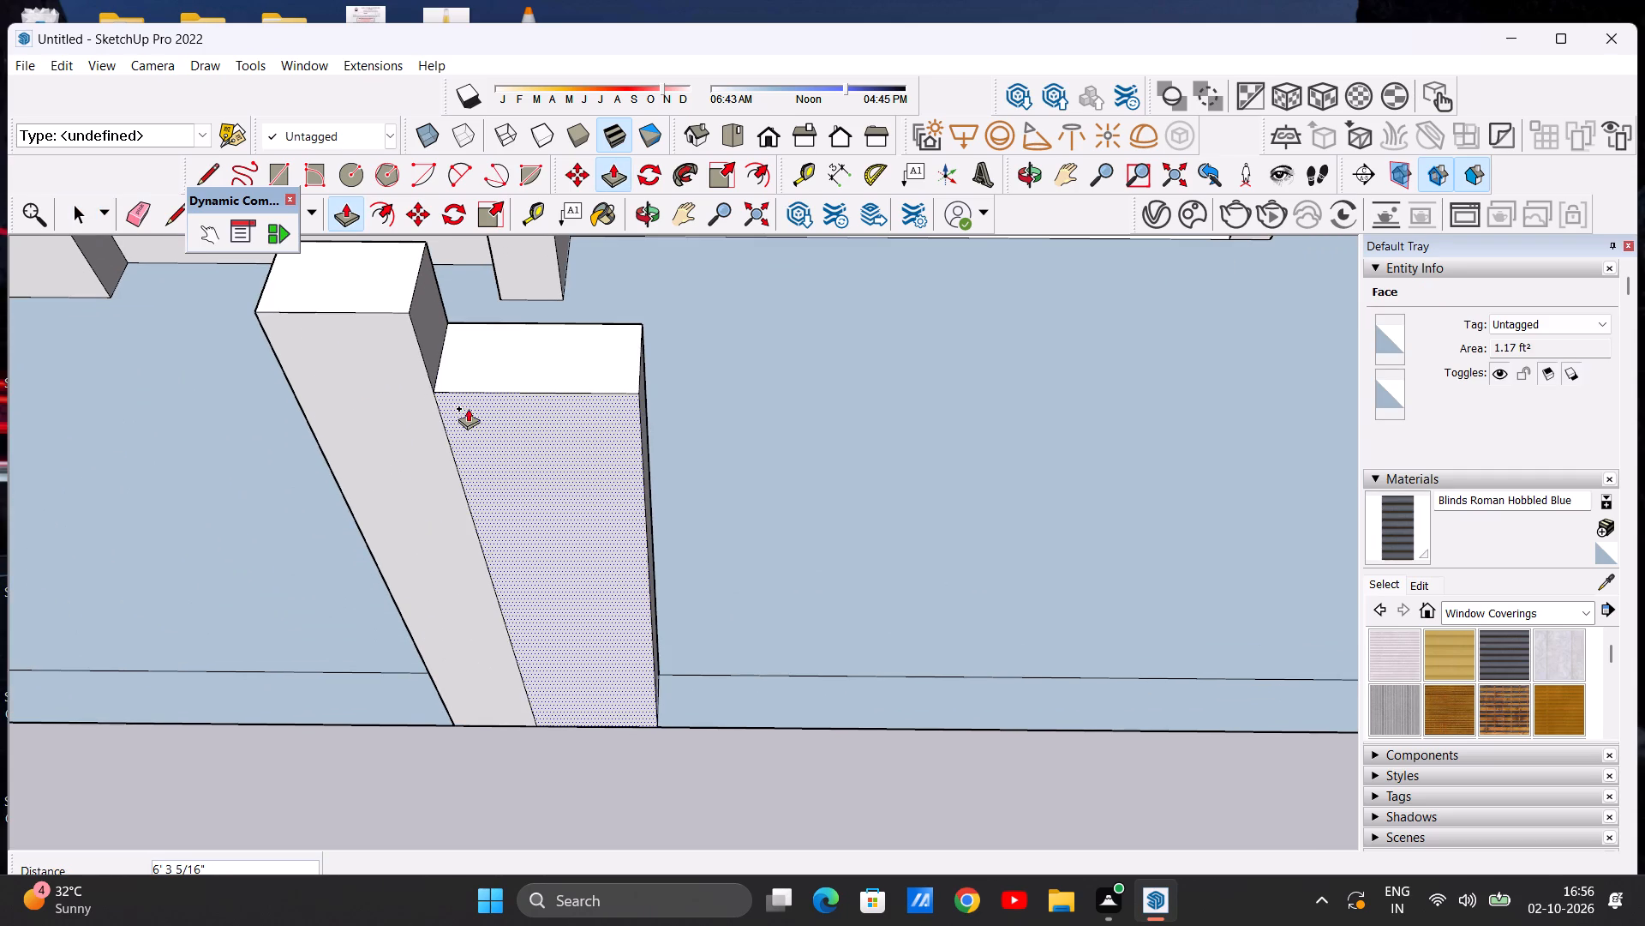
key("space")
Examine the stepped middle post, the front boundary wall and both front openings from low and high angles.
scroll(555, 548, "down", 8)
middle_click_drag(535, 598, 553, 484)
scroll(511, 552, "down", 8)
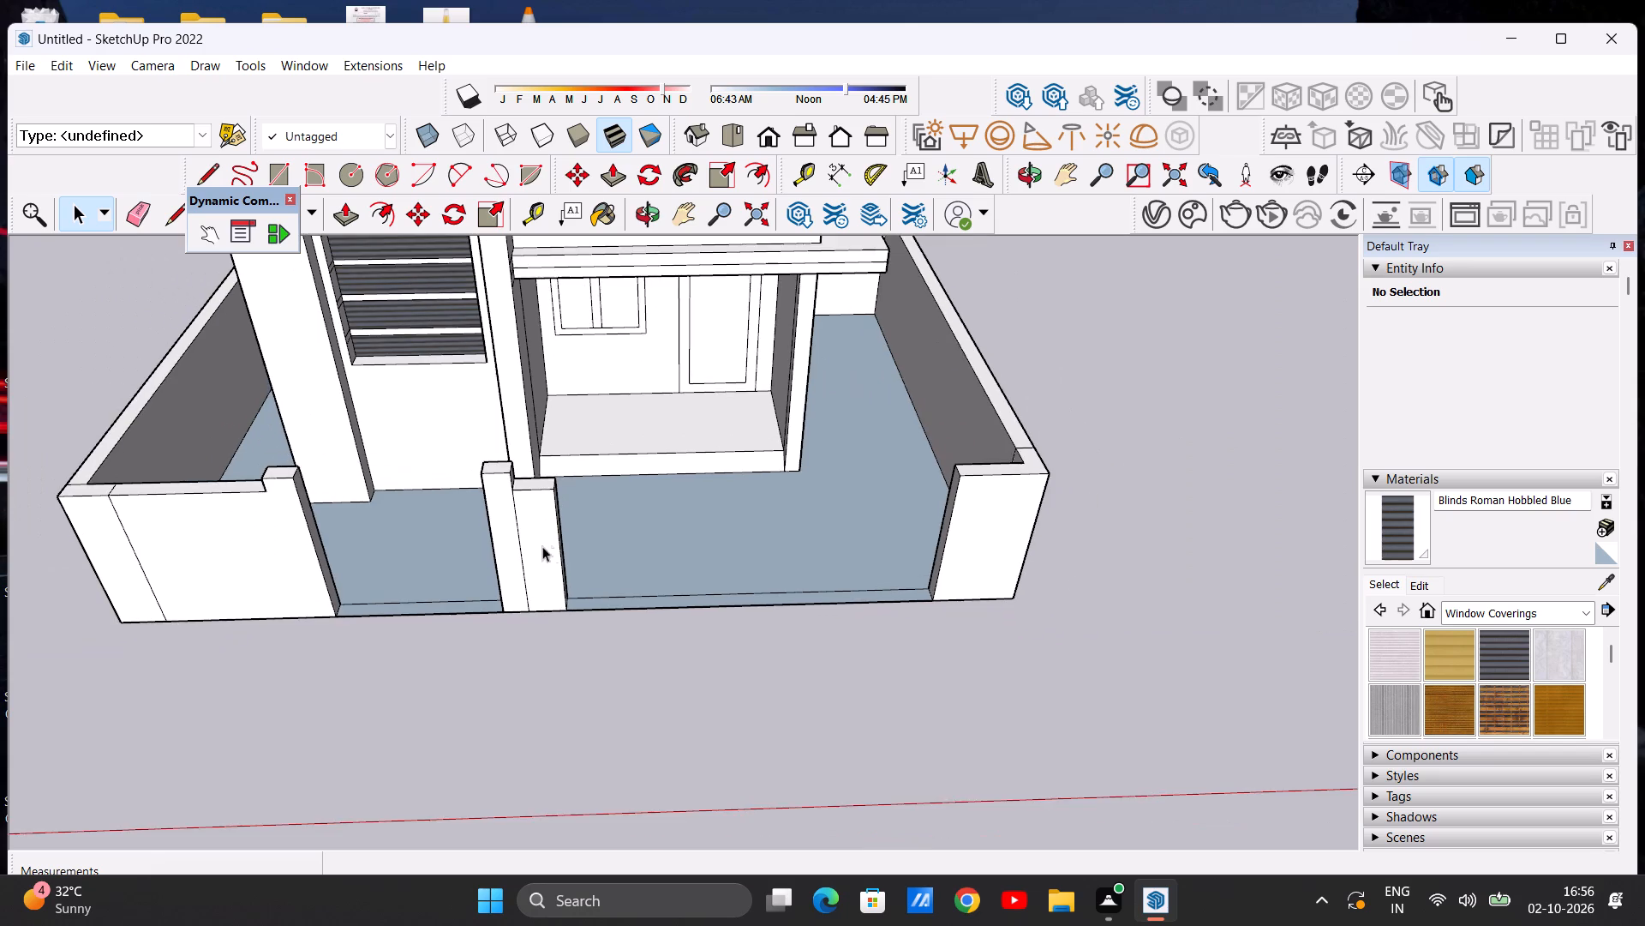
middle_click_drag(577, 601, 593, 422)
scroll(877, 412, "up", 2)
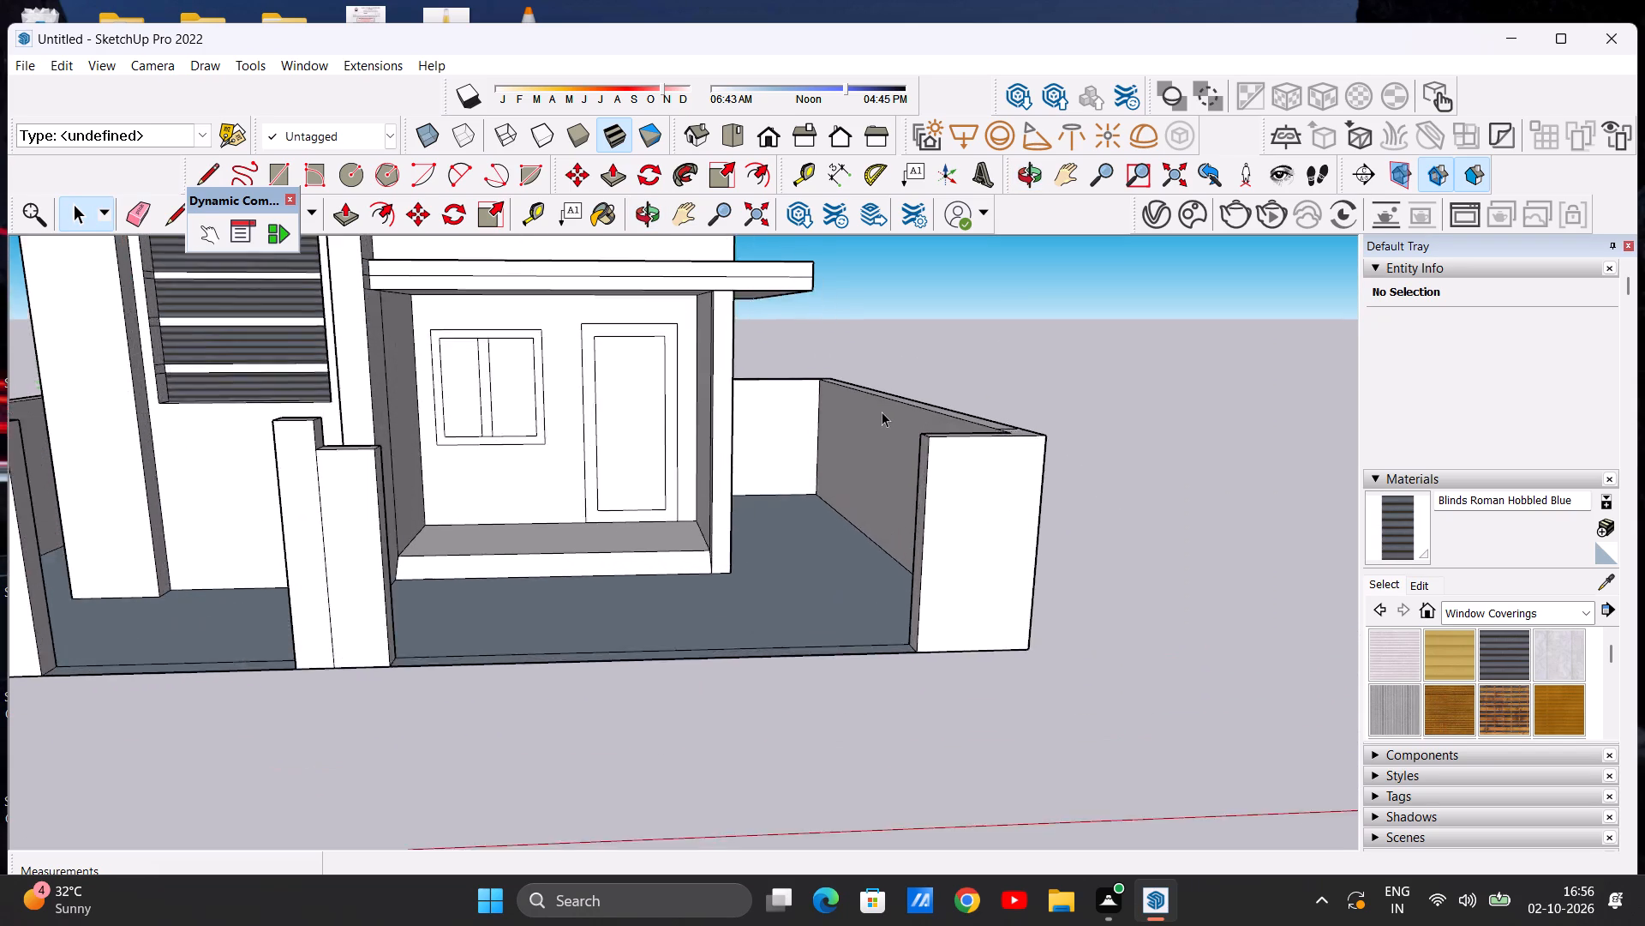
scroll(882, 412, "up", 2)
scroll(565, 578, "down", 11)
middle_click_drag(553, 657, 552, 610)
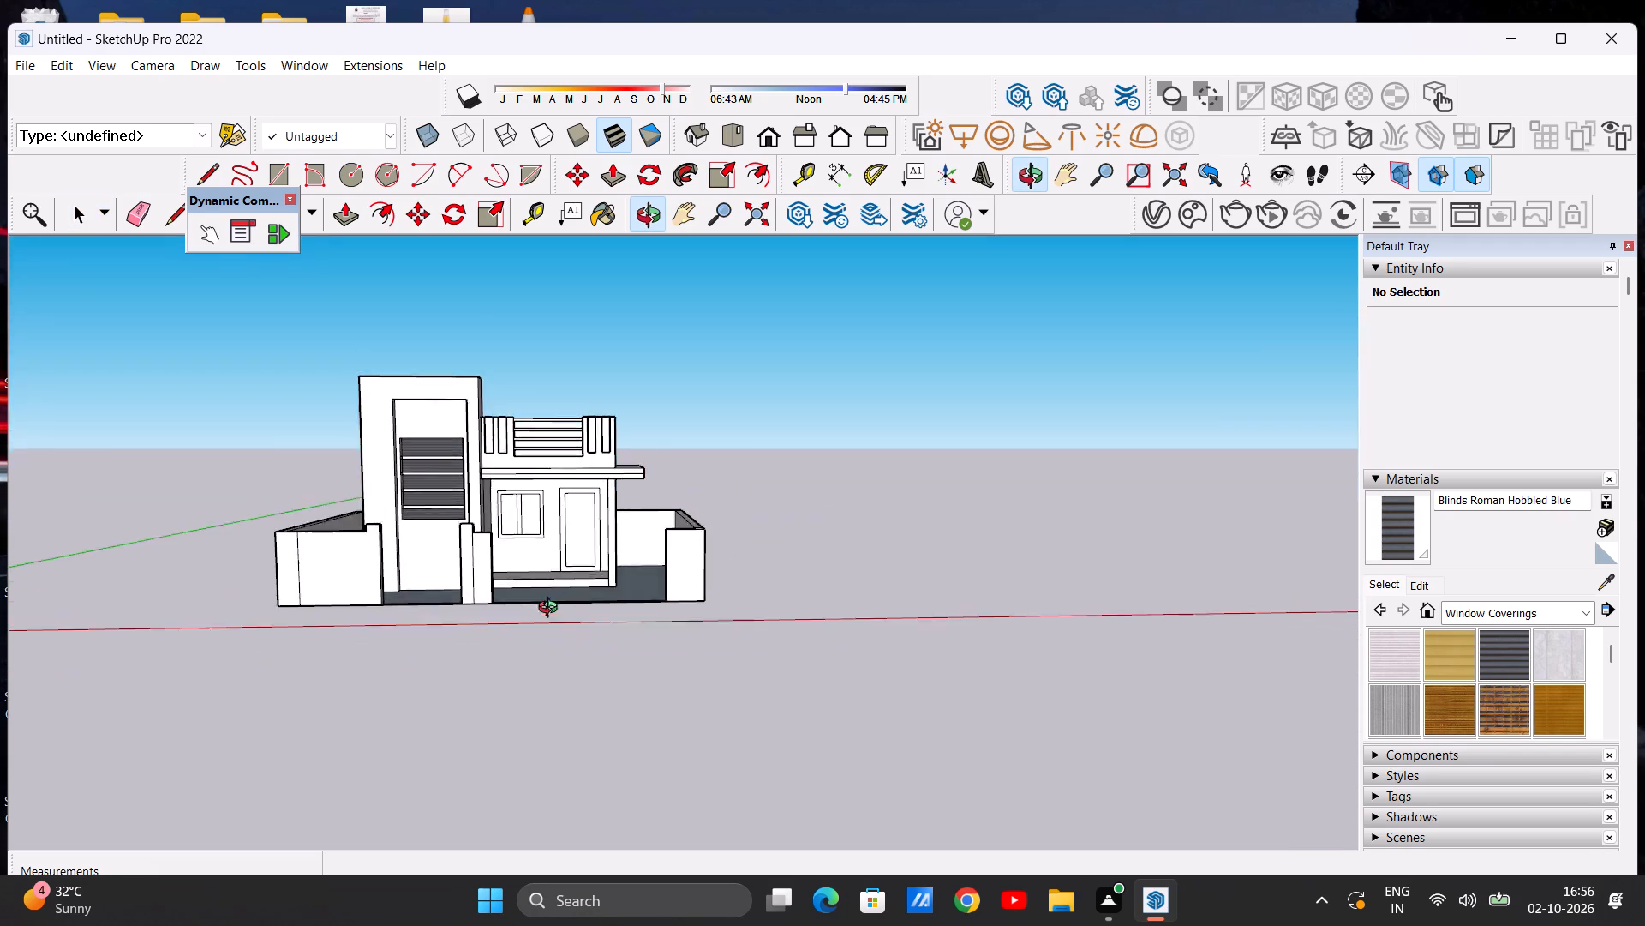
middle_click_drag(552, 610, 540, 701)
scroll(561, 591, "up", 4)
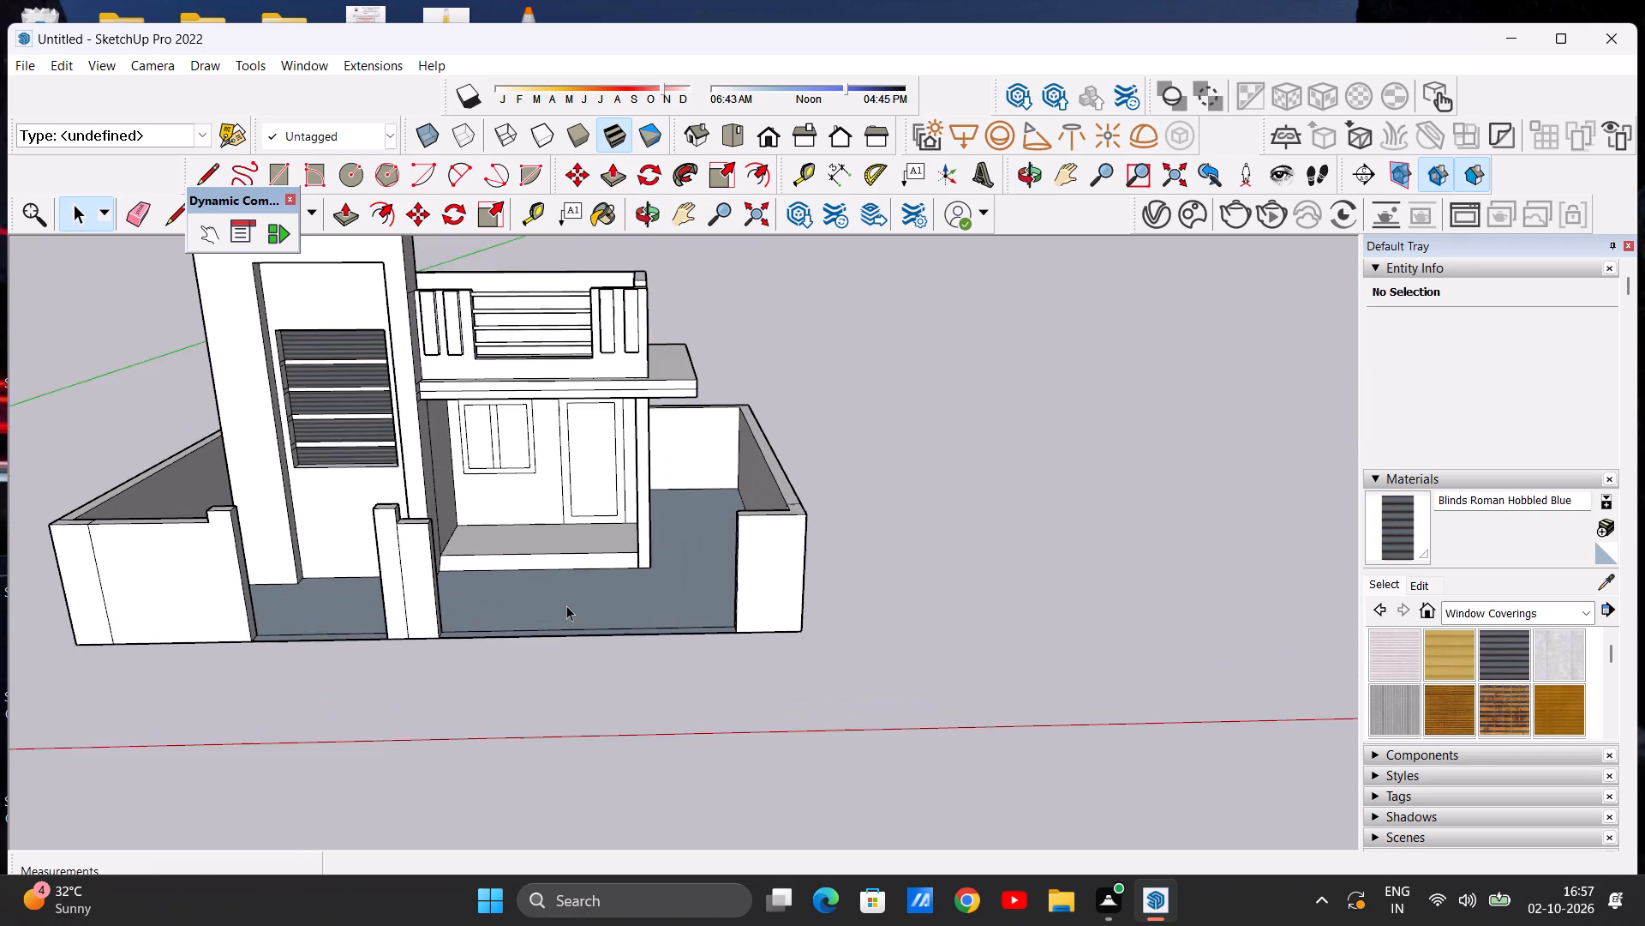
scroll(566, 605, "up", 2)
scroll(631, 610, "down", 5)
scroll(386, 592, "up", 4)
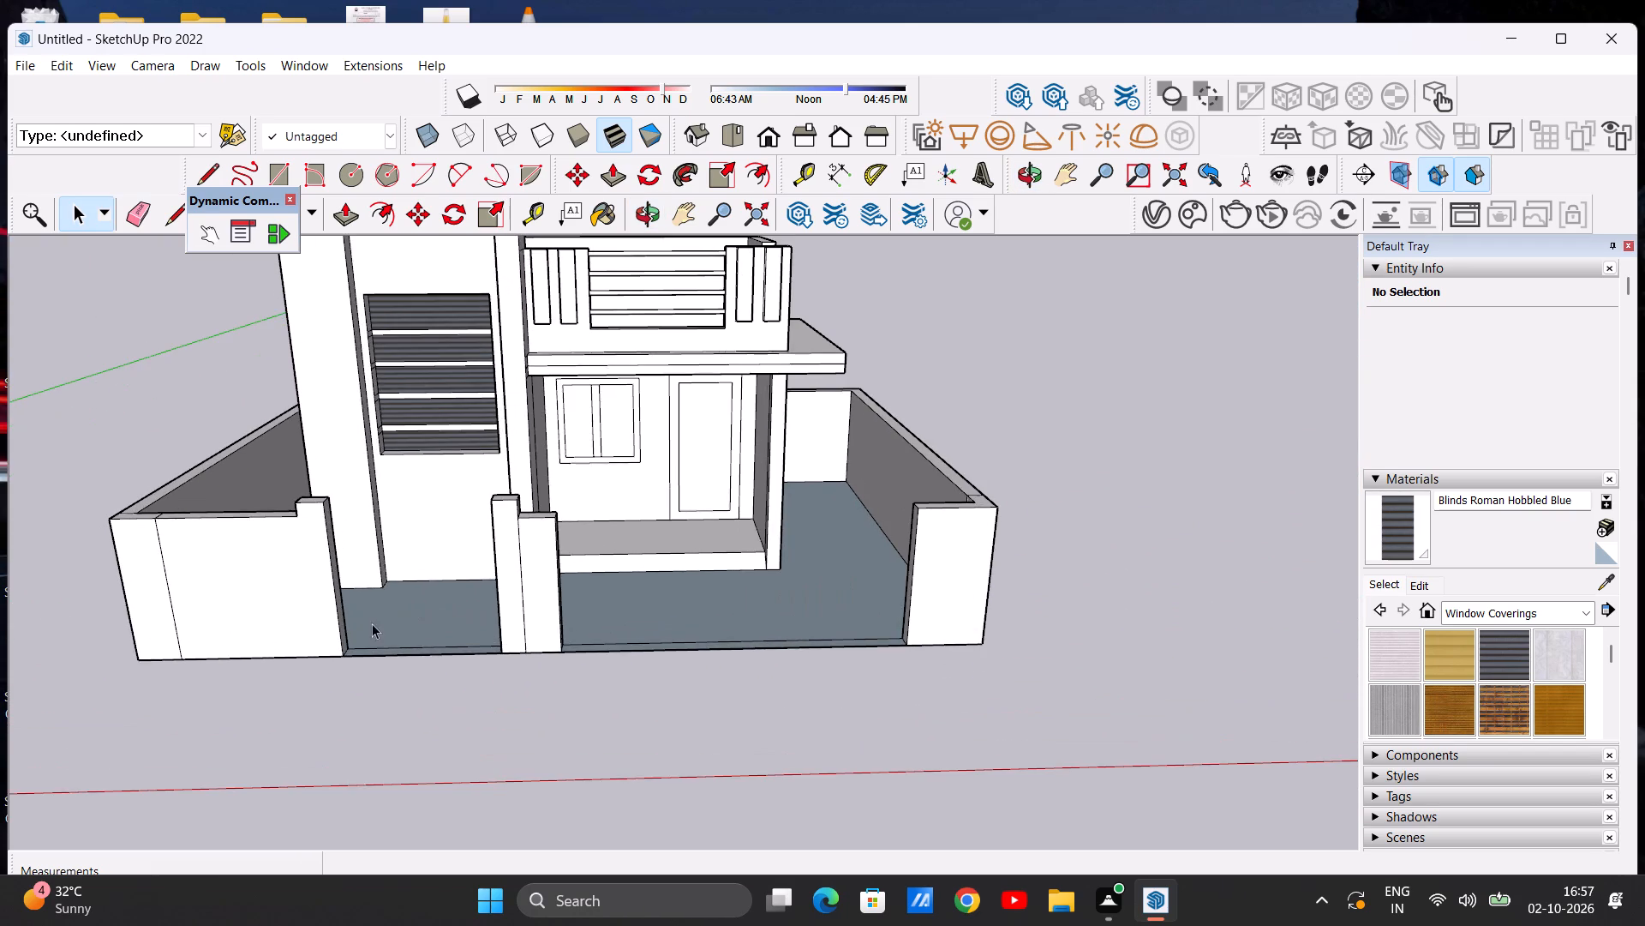
middle_click_drag(371, 602, 369, 644)
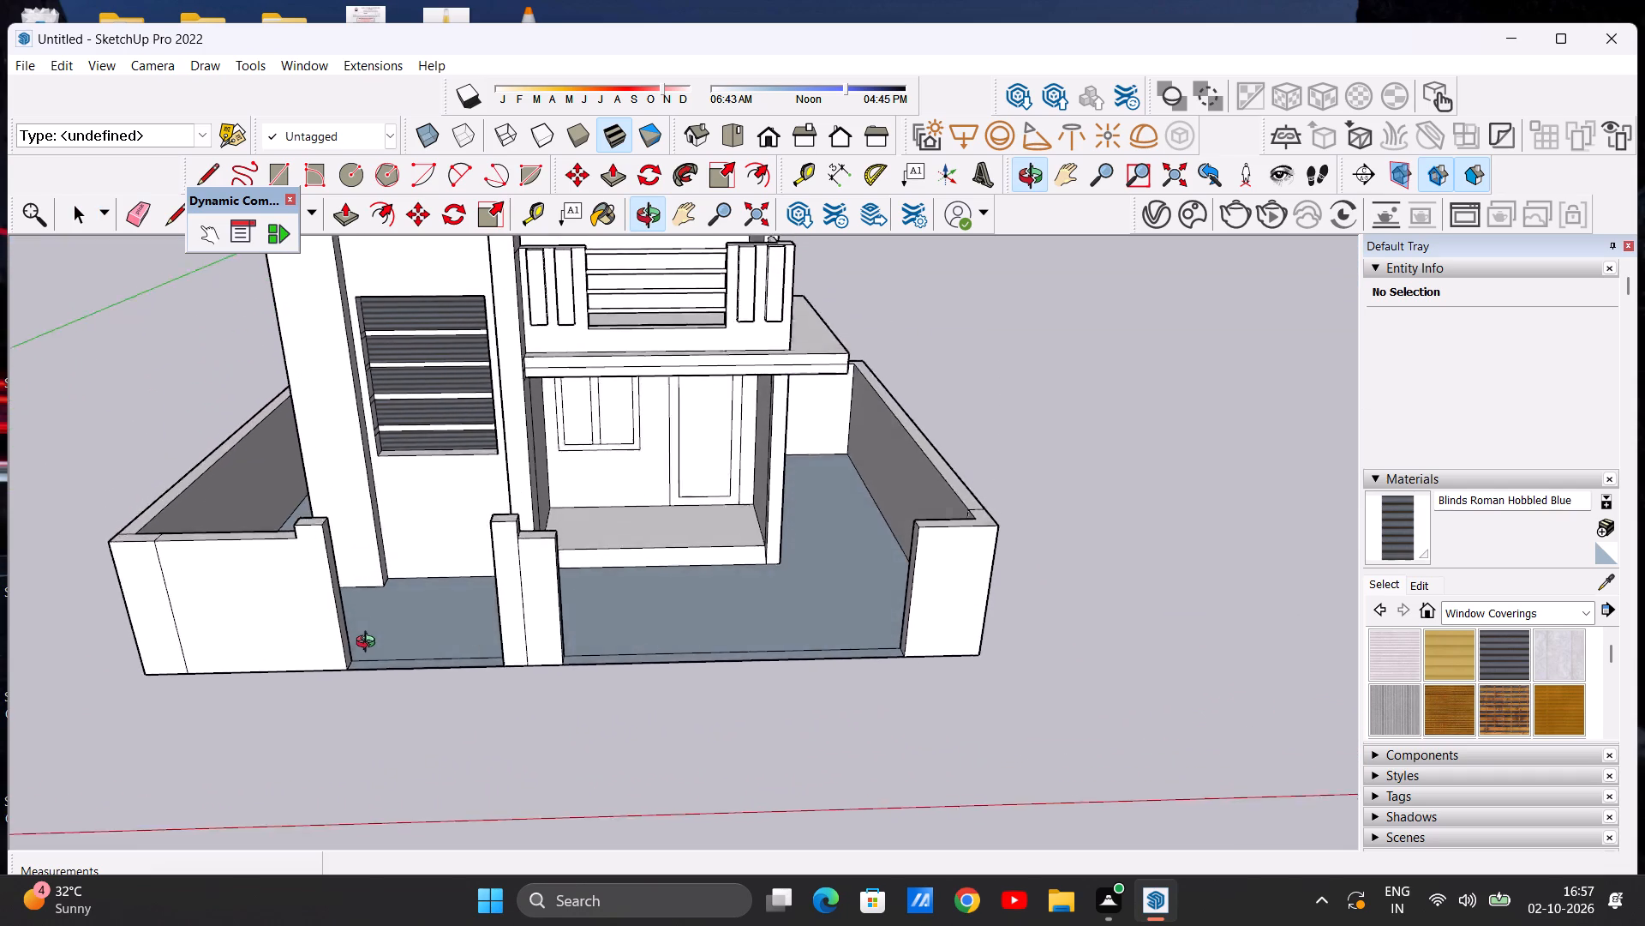
middle_click_drag(369, 644, 520, 614)
middle_click_drag(425, 613, 272, 662)
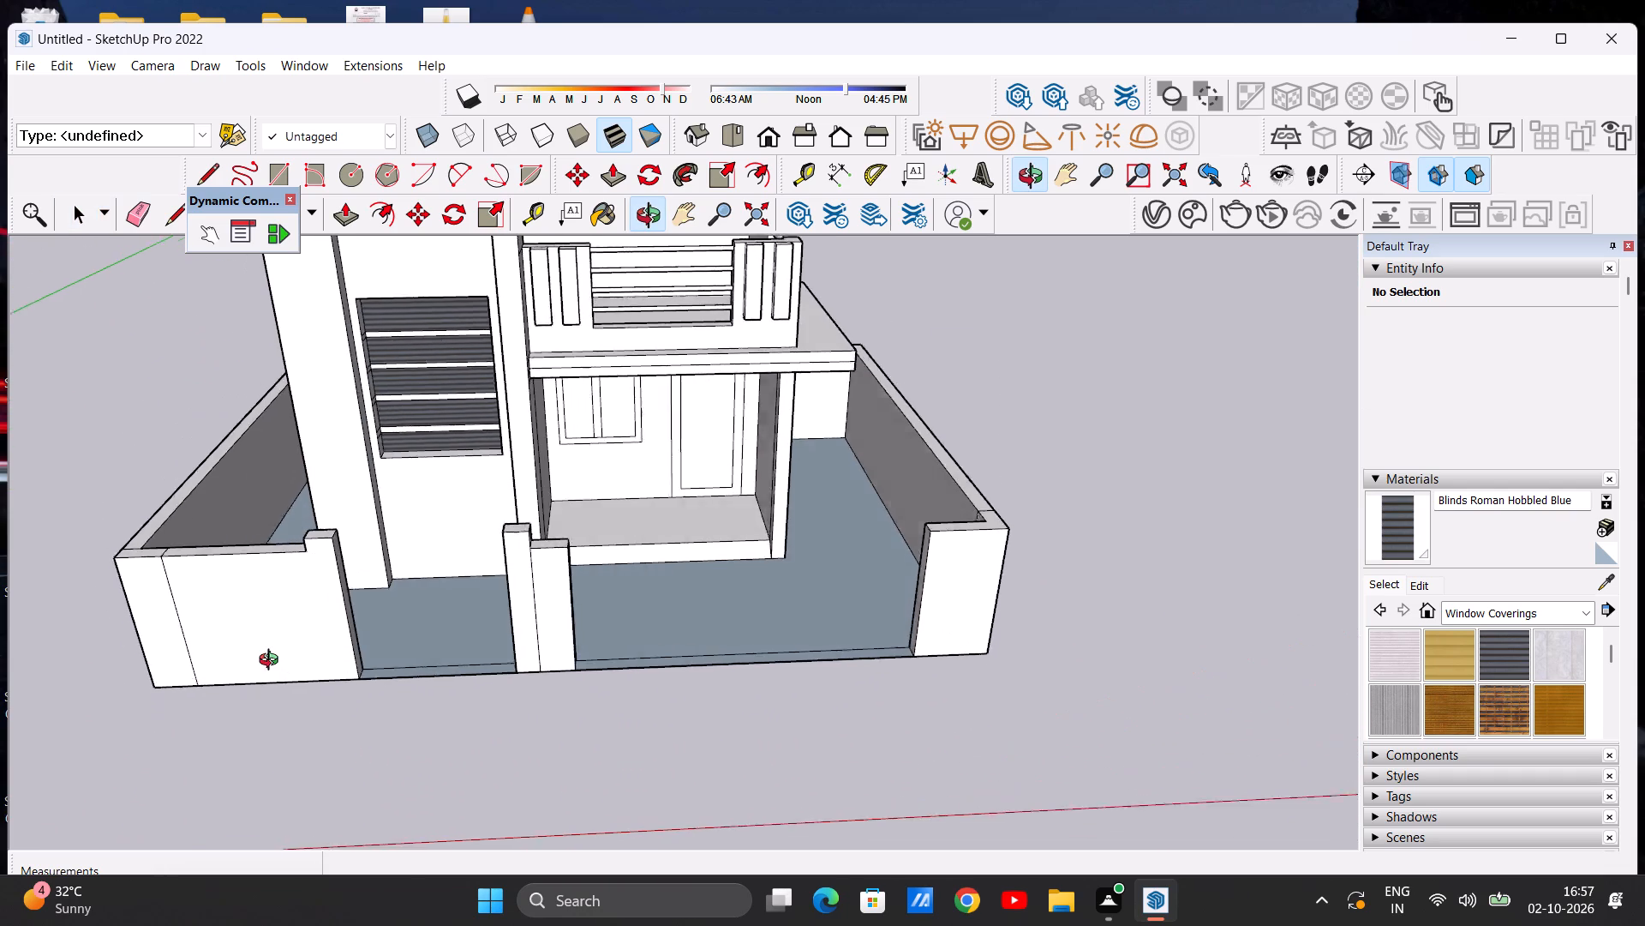
middle_click_drag(272, 662, 268, 691)
scroll(353, 640, "up", 4)
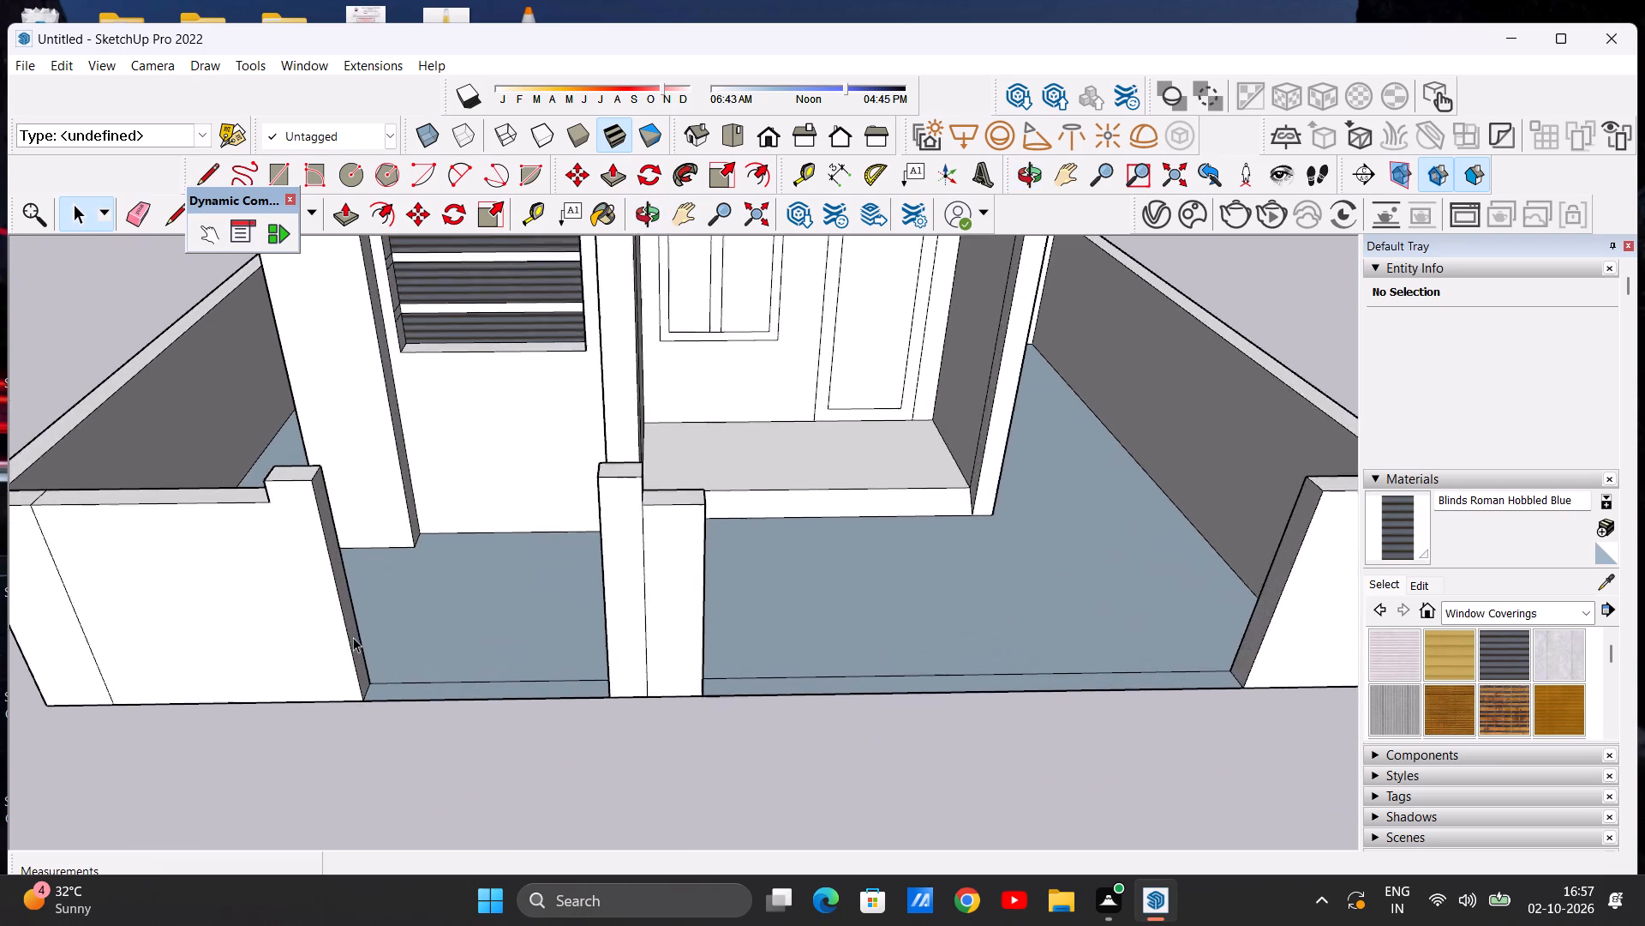
scroll(353, 637, "up", 3)
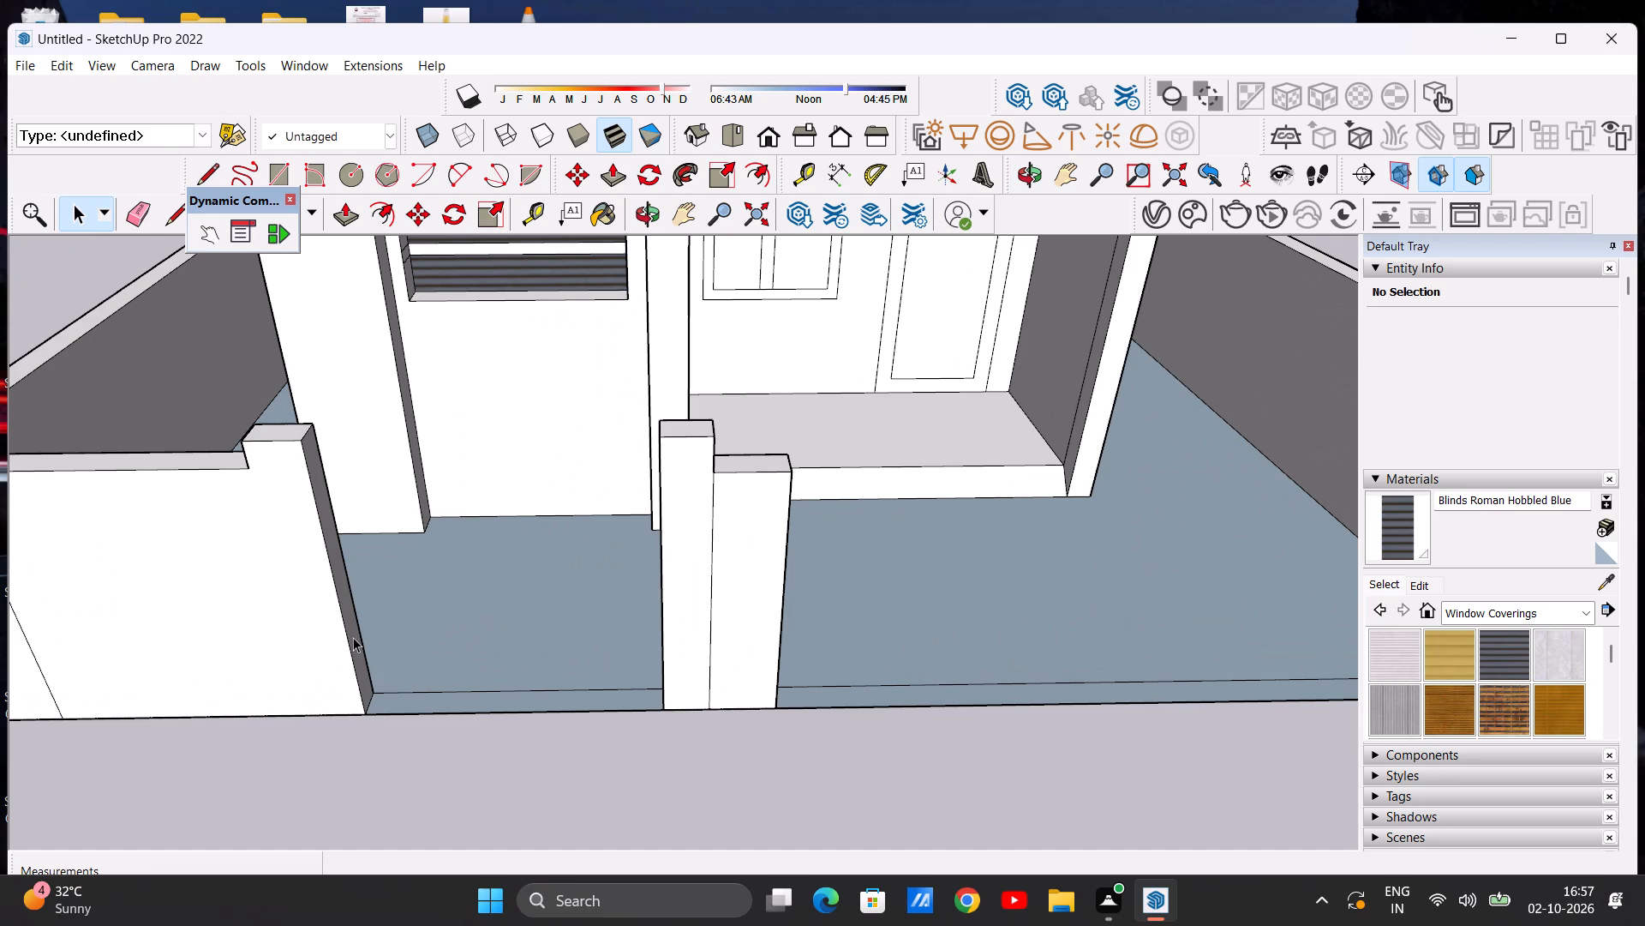
scroll(355, 637, "down", 2)
scroll(444, 619, "up", 2)
scroll(447, 619, "down", 3)
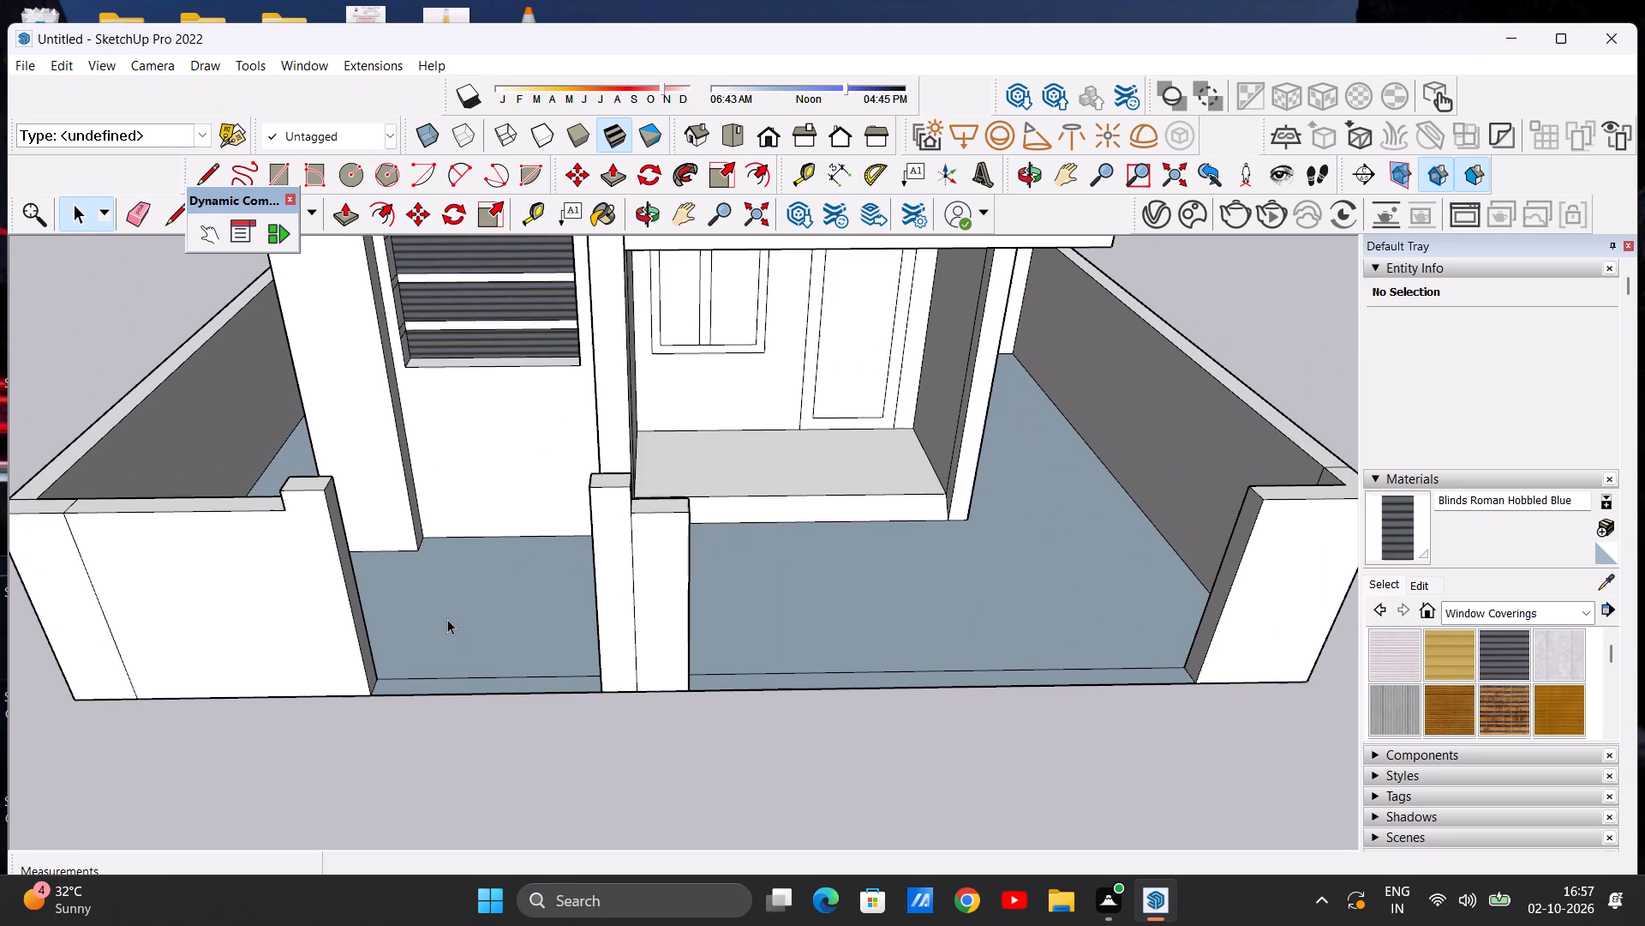
scroll(456, 619, "down", 3)
middle_click_drag(516, 645, 568, 462)
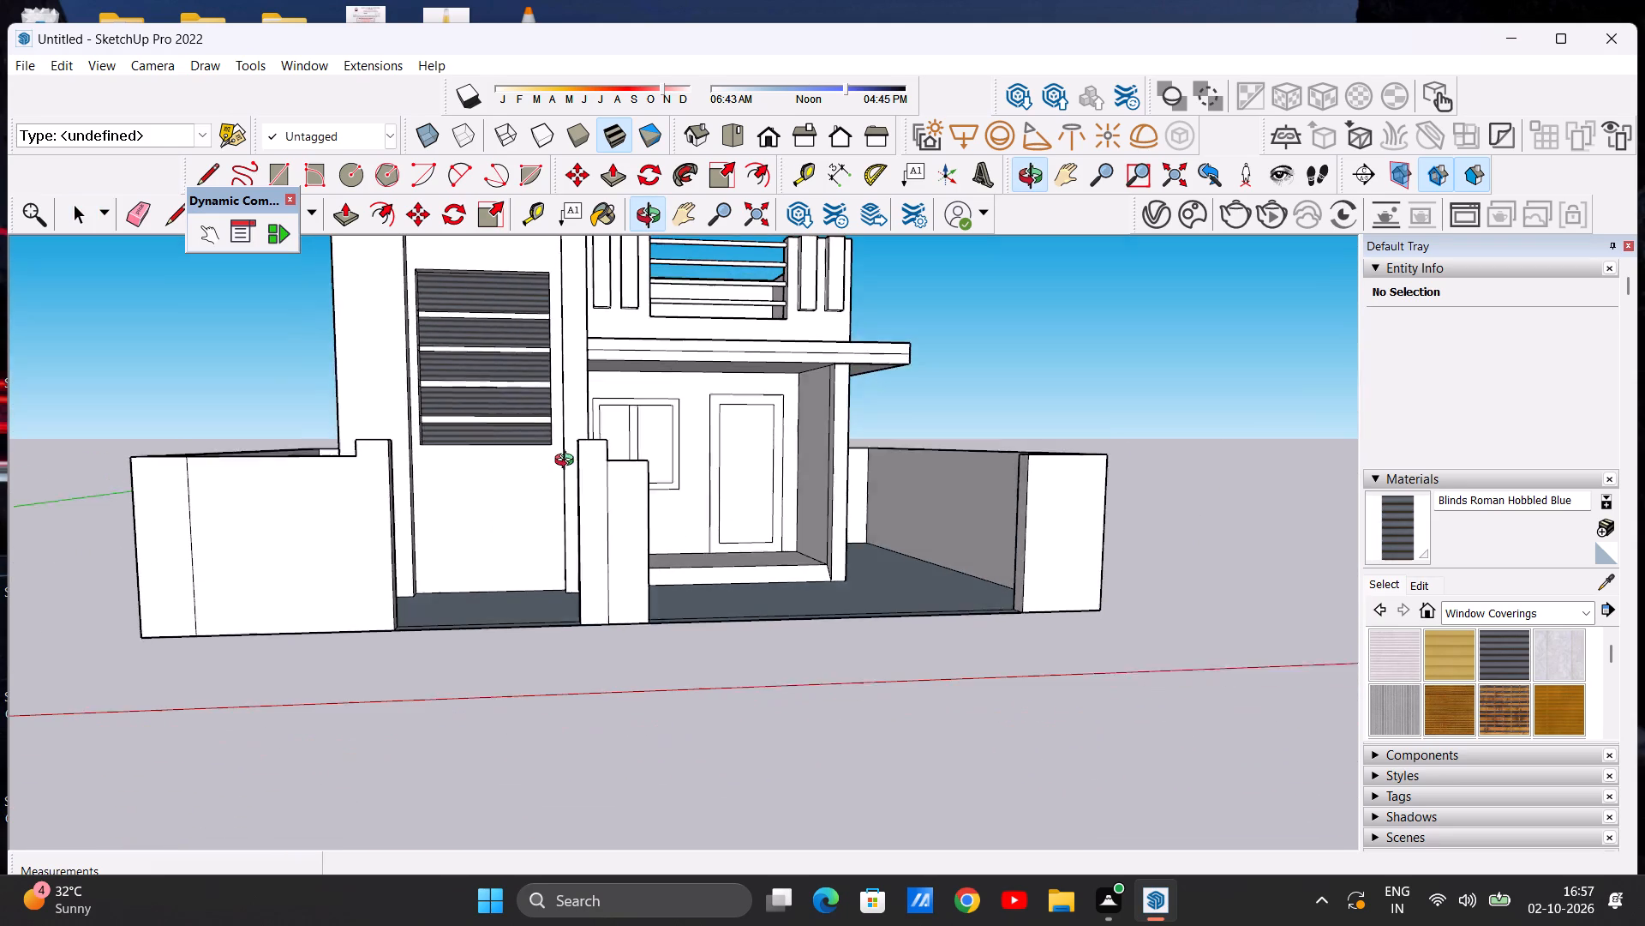
middle_click_drag(568, 462, 572, 456)
scroll(505, 502, "up", 4)
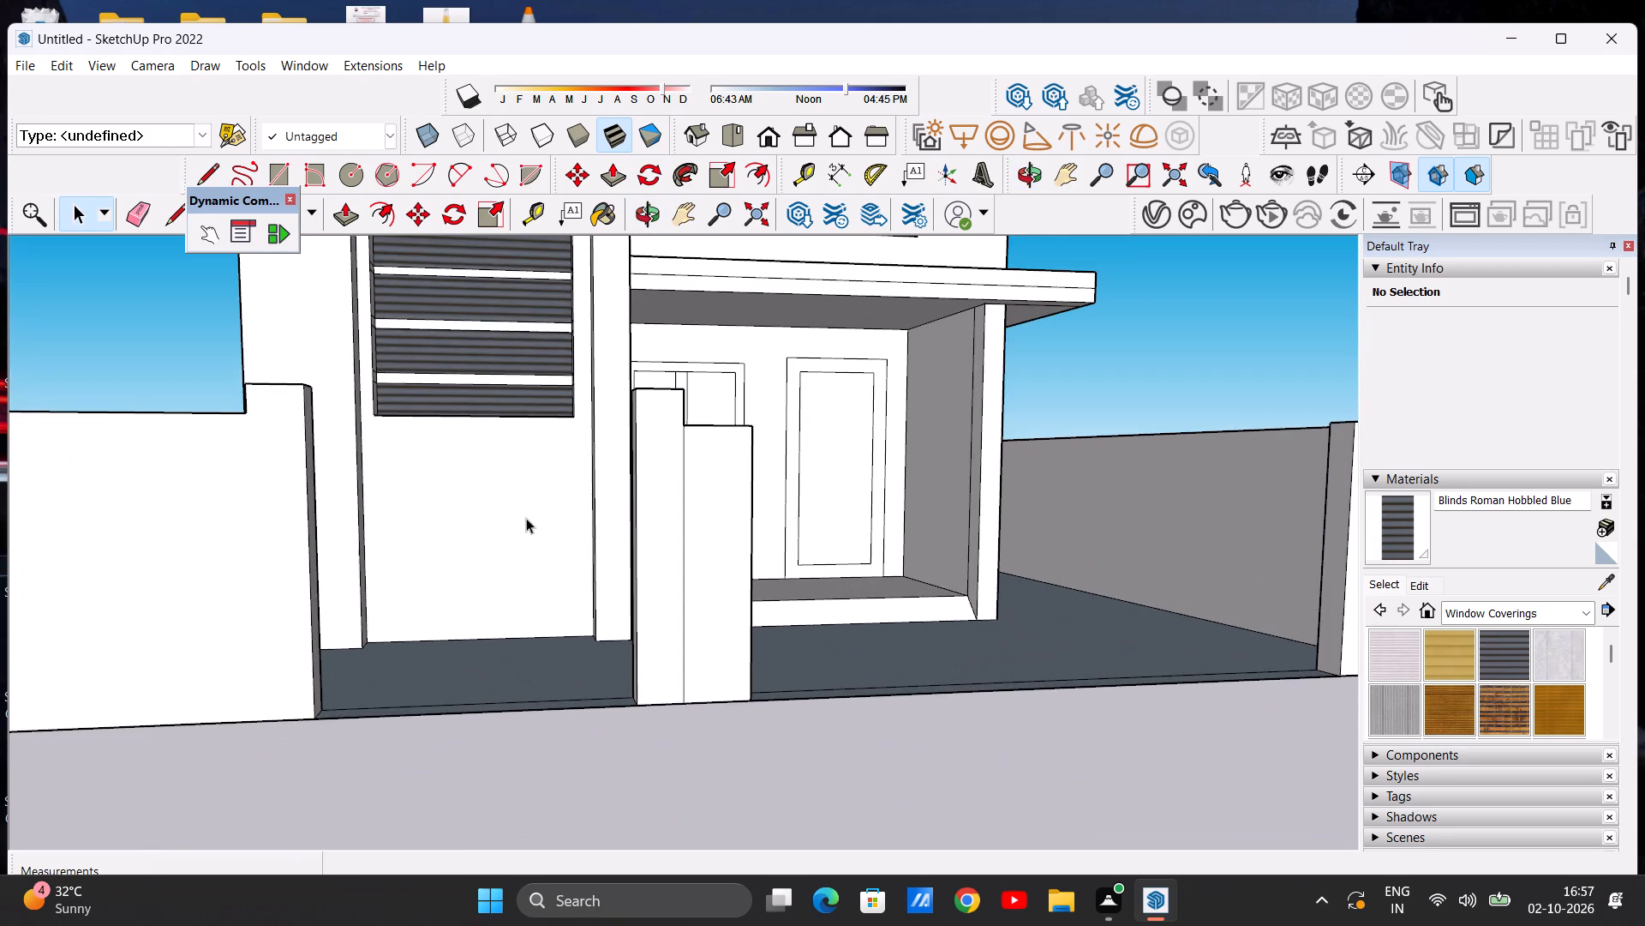
scroll(532, 524, "down", 5)
middle_click_drag(461, 538, 335, 640)
scroll(375, 534, "up", 4)
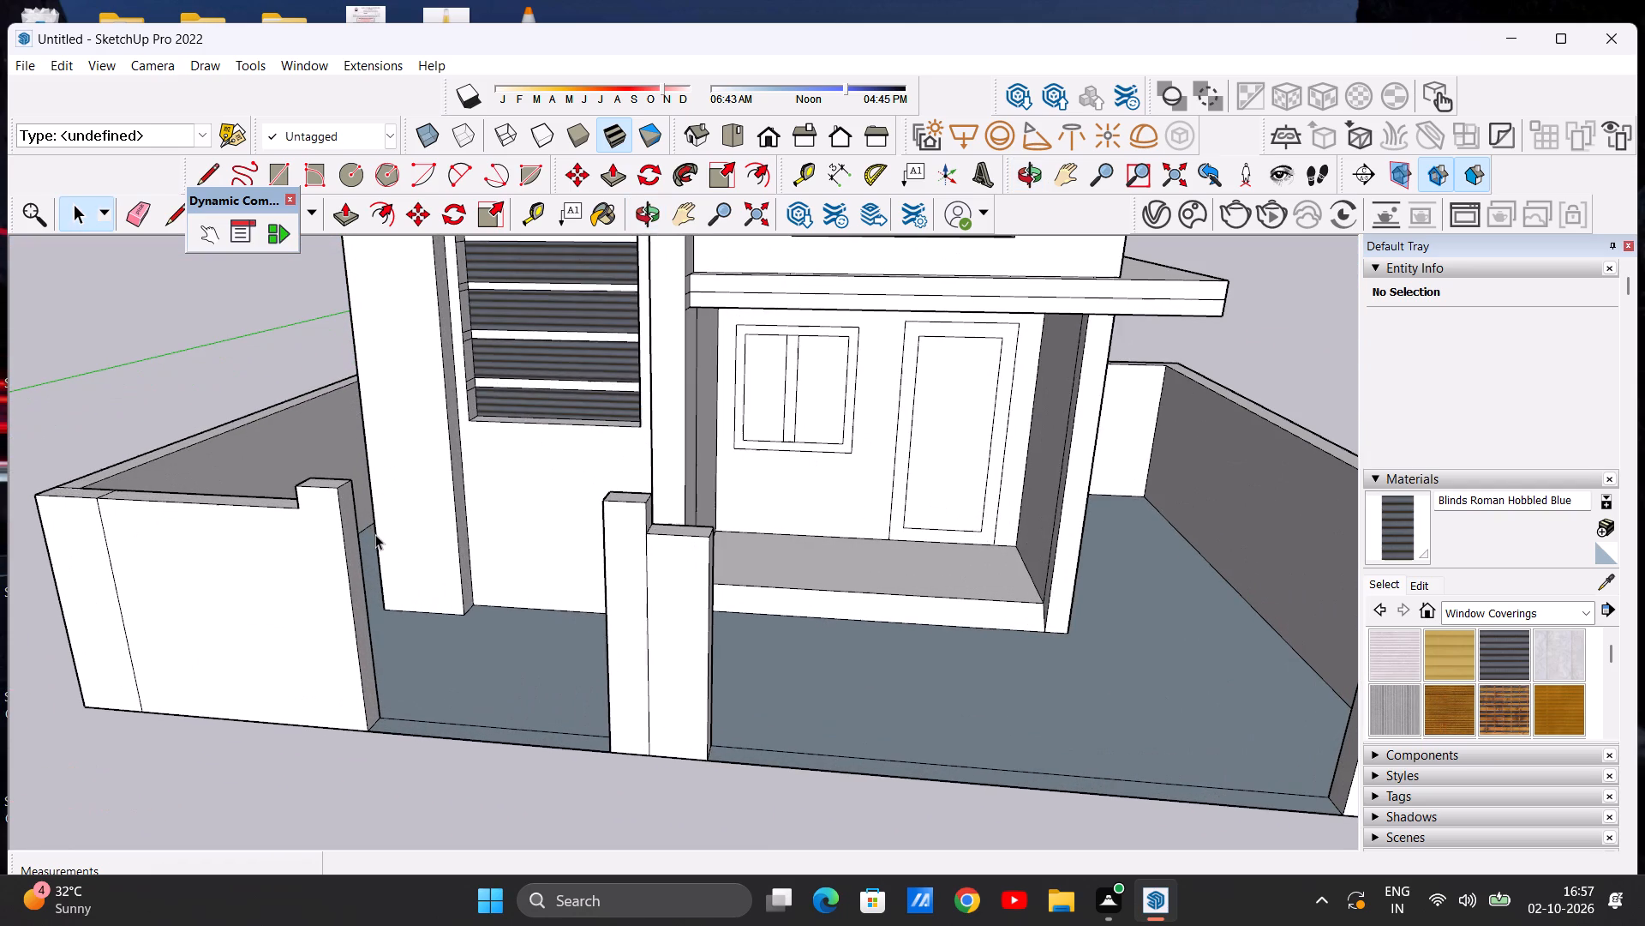
Push/Pull the end face of the tall-wall-side front wall about 10 3/4" into the narrower front opening.
left_click(349, 212)
scroll(354, 530, "up", 6)
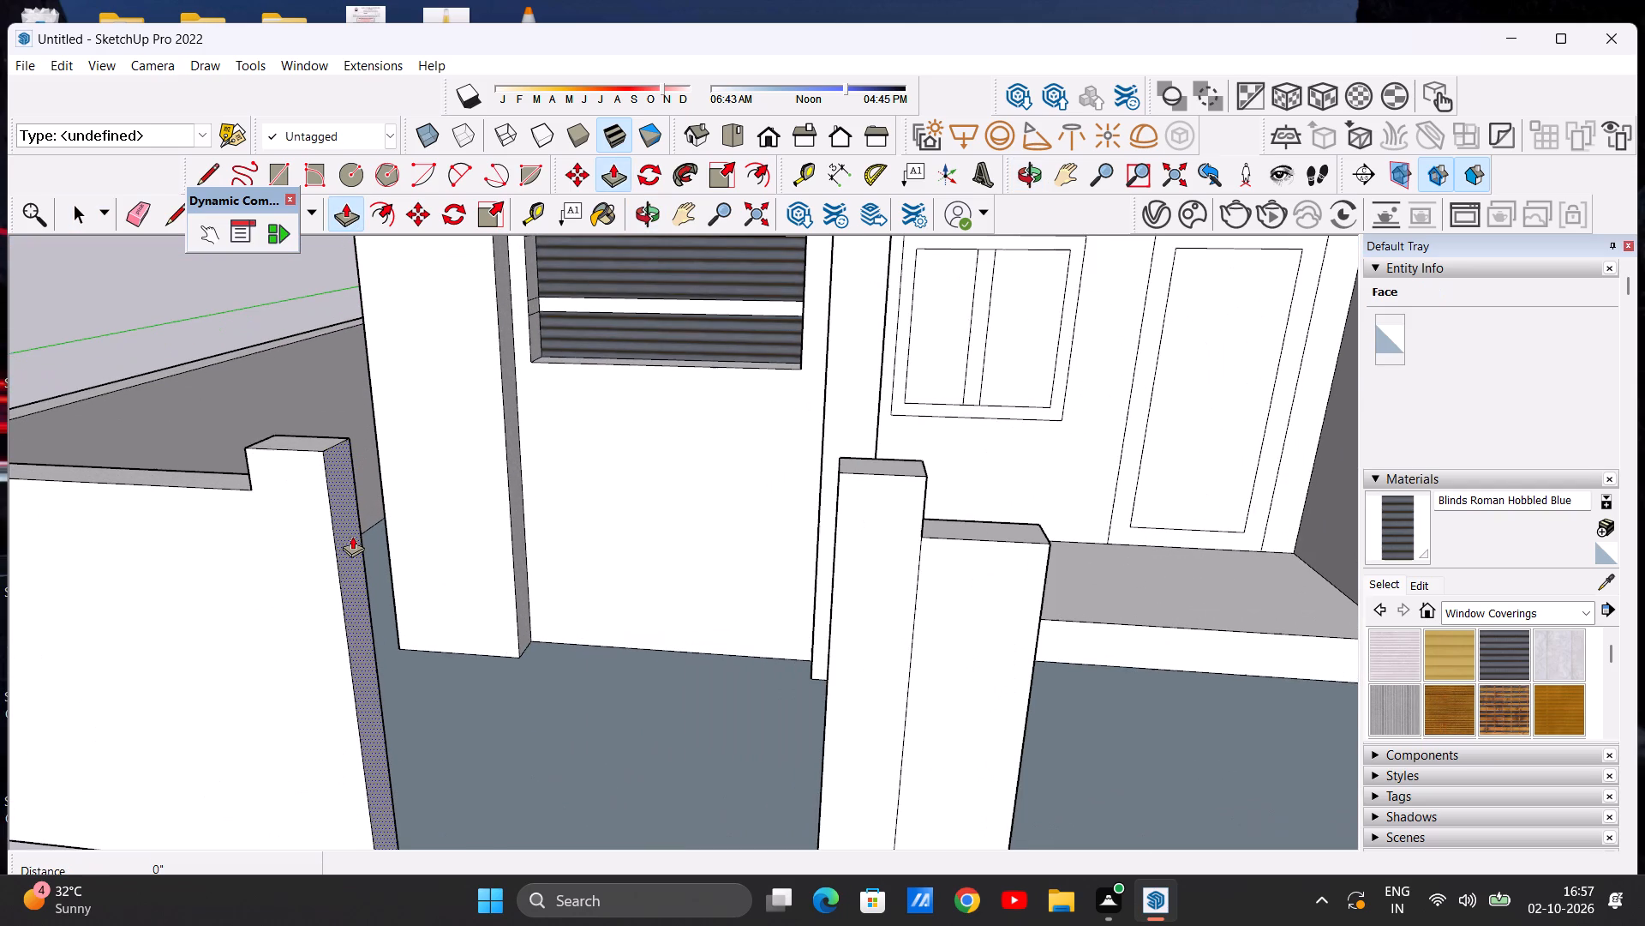
left_click(349, 539)
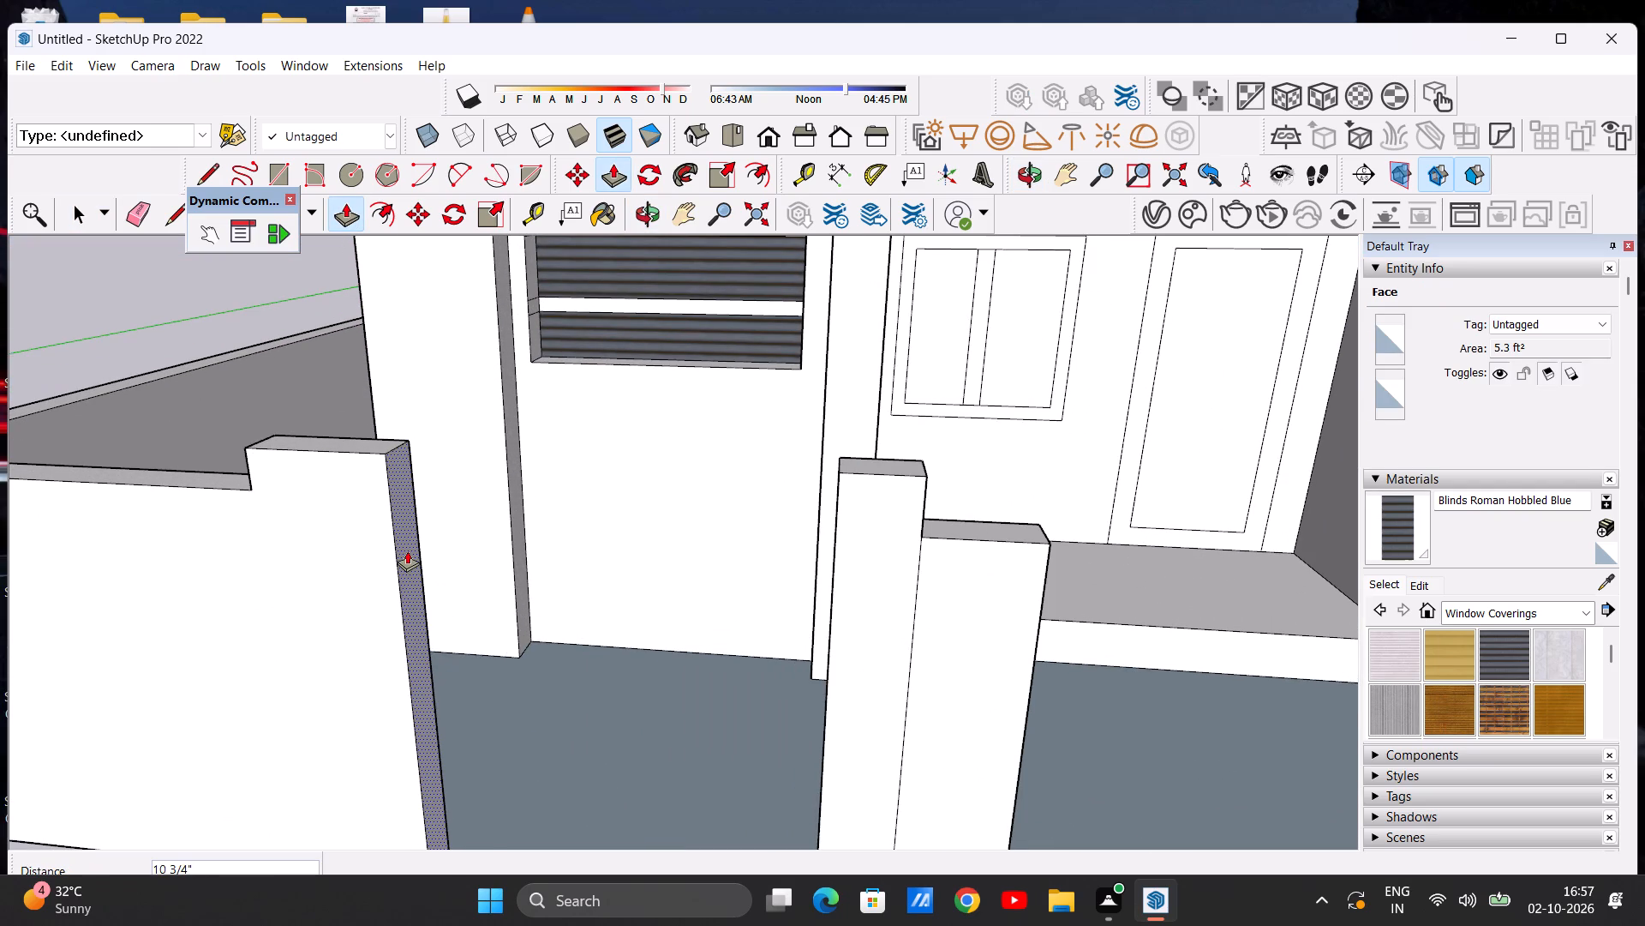
left_click(407, 550)
key("space")
Extend the tall-wall-side front wall's end face about 6' 3/8" to the middle post, filling the narrower front opening.
scroll(500, 579, "down", 6)
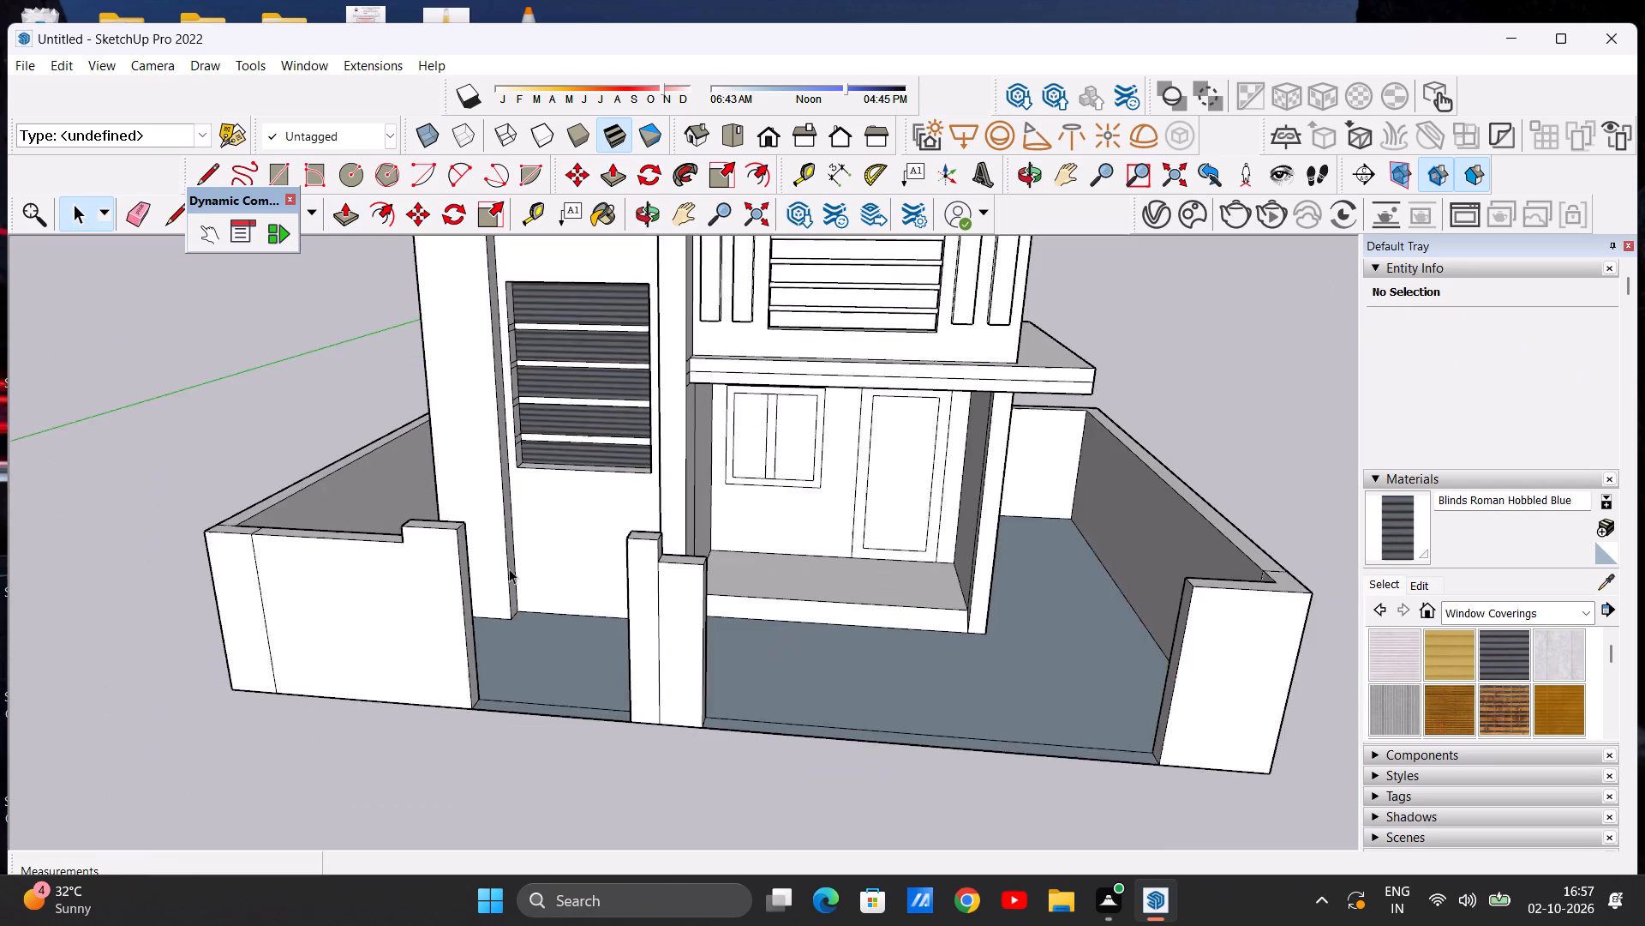
scroll(509, 568, "down", 4)
middle_click_drag(466, 639, 500, 567)
scroll(516, 568, "up", 4)
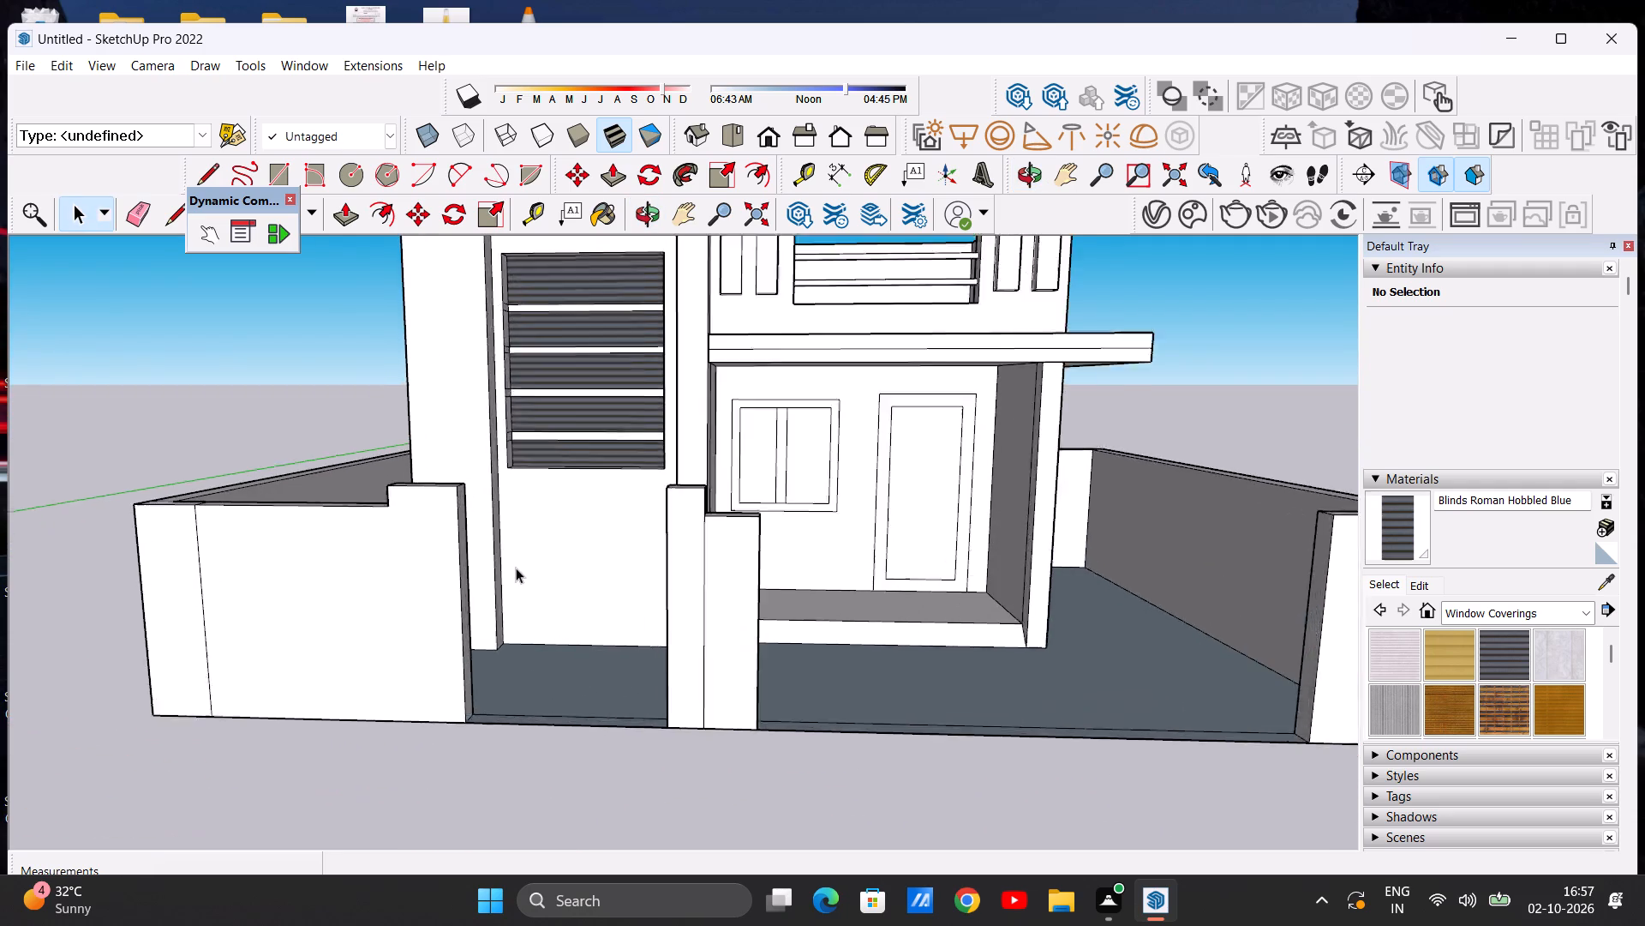
scroll(516, 568, "up", 1)
middle_click_drag(508, 589, 511, 598)
left_click(342, 219)
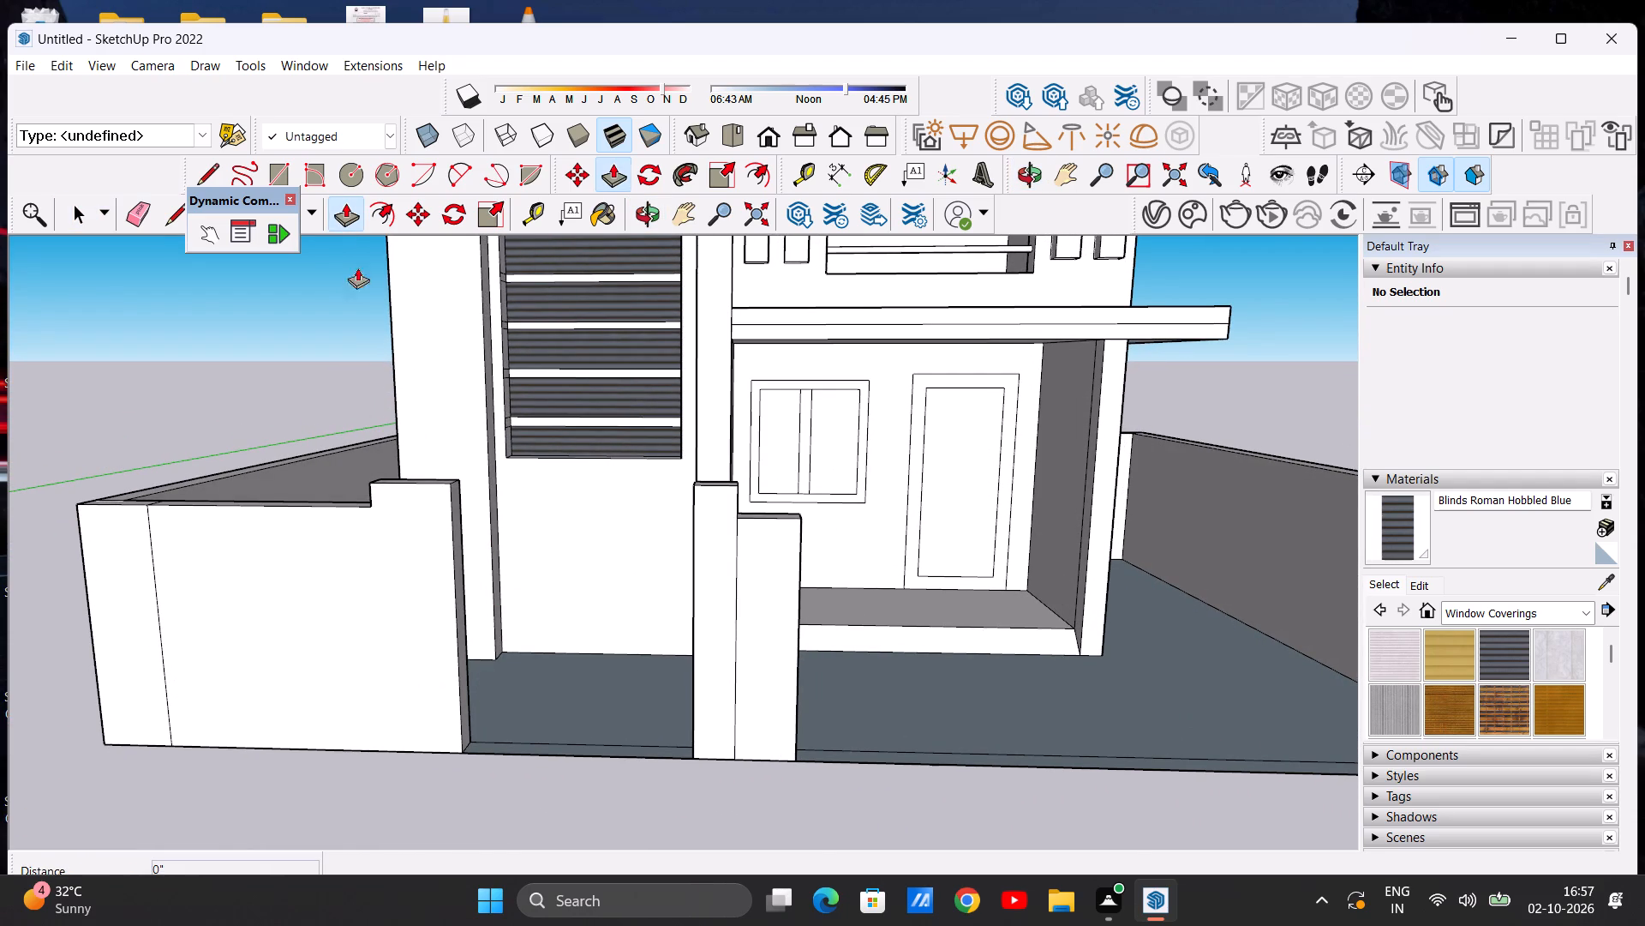
scroll(488, 552, "up", 4)
middle_click_drag(475, 575, 431, 598)
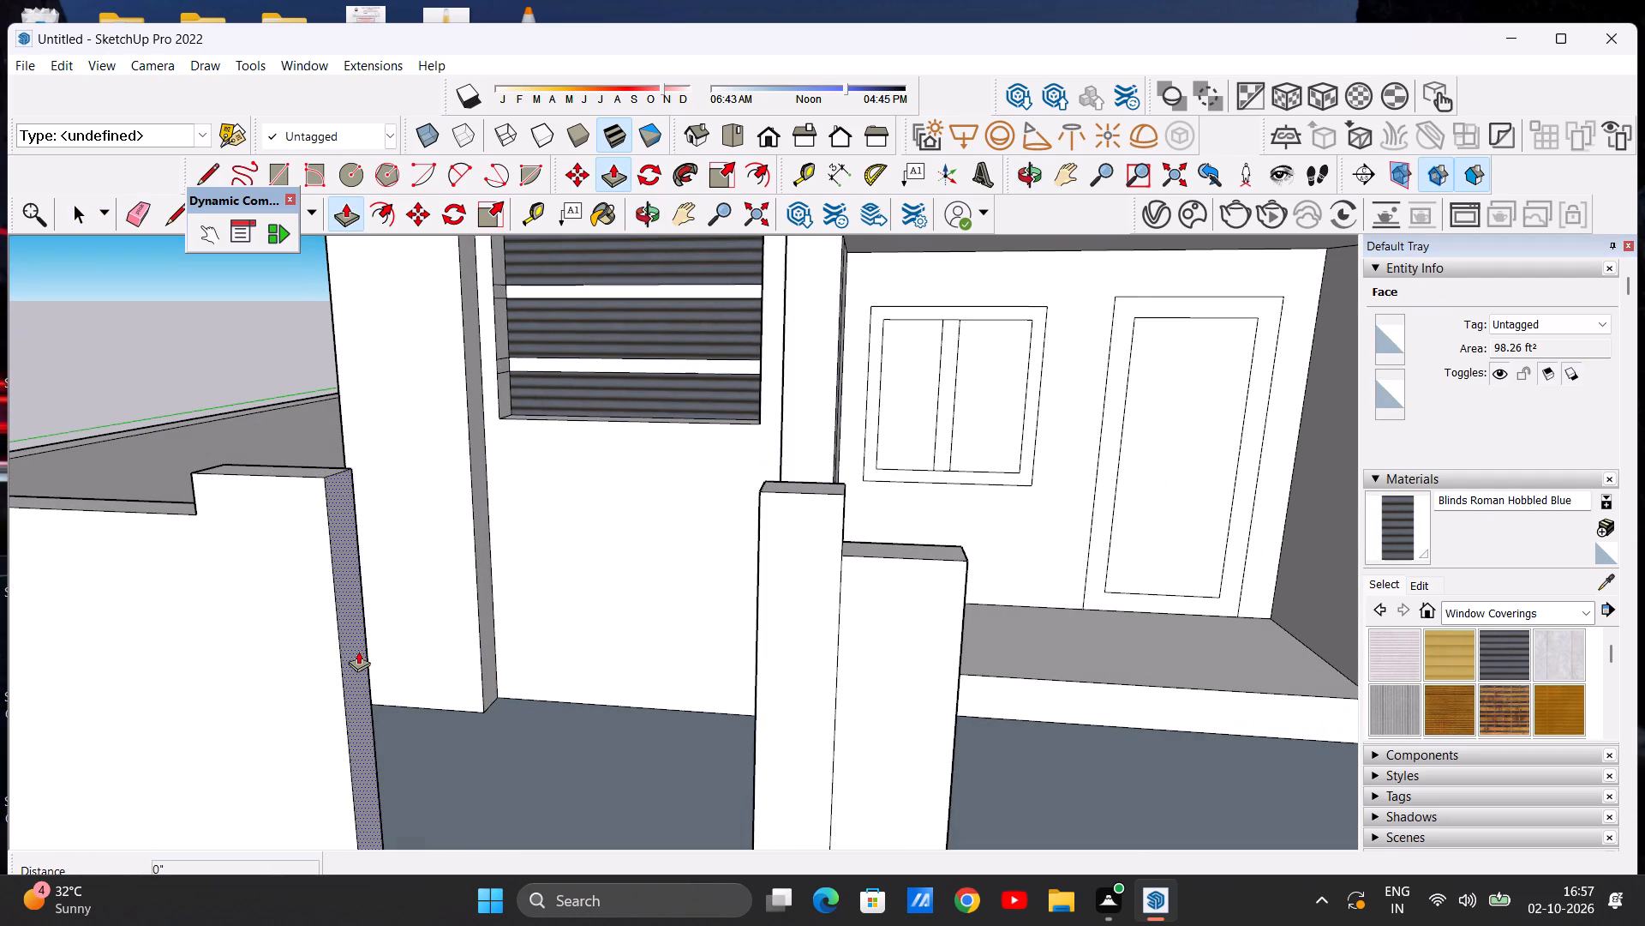
left_click(358, 651)
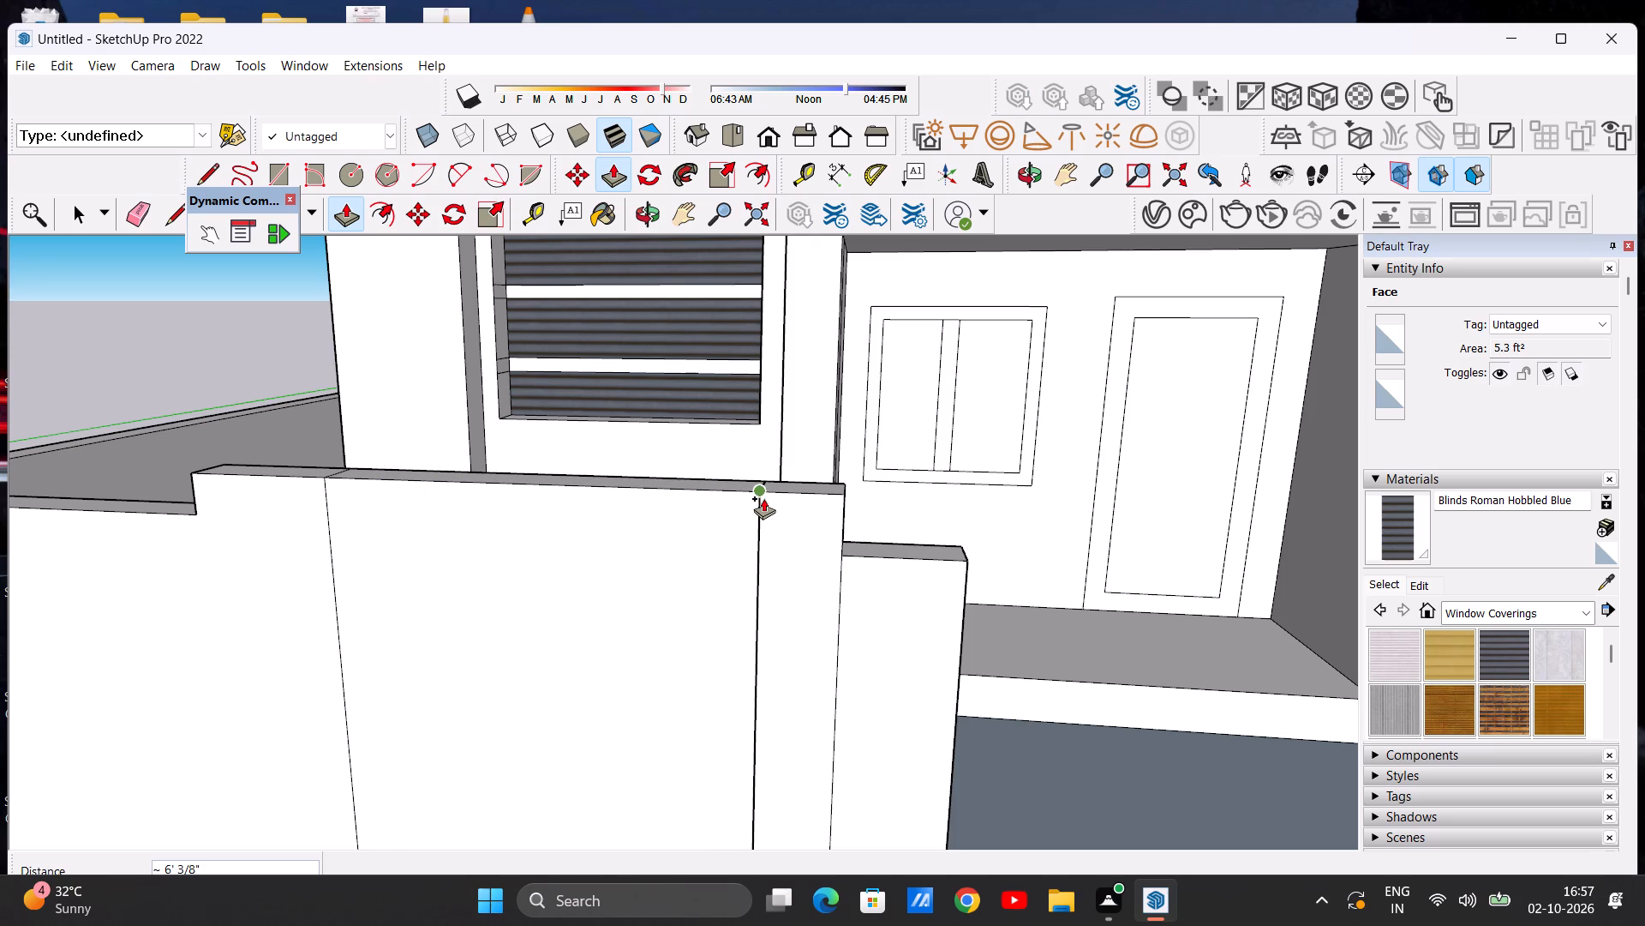
left_click(766, 496)
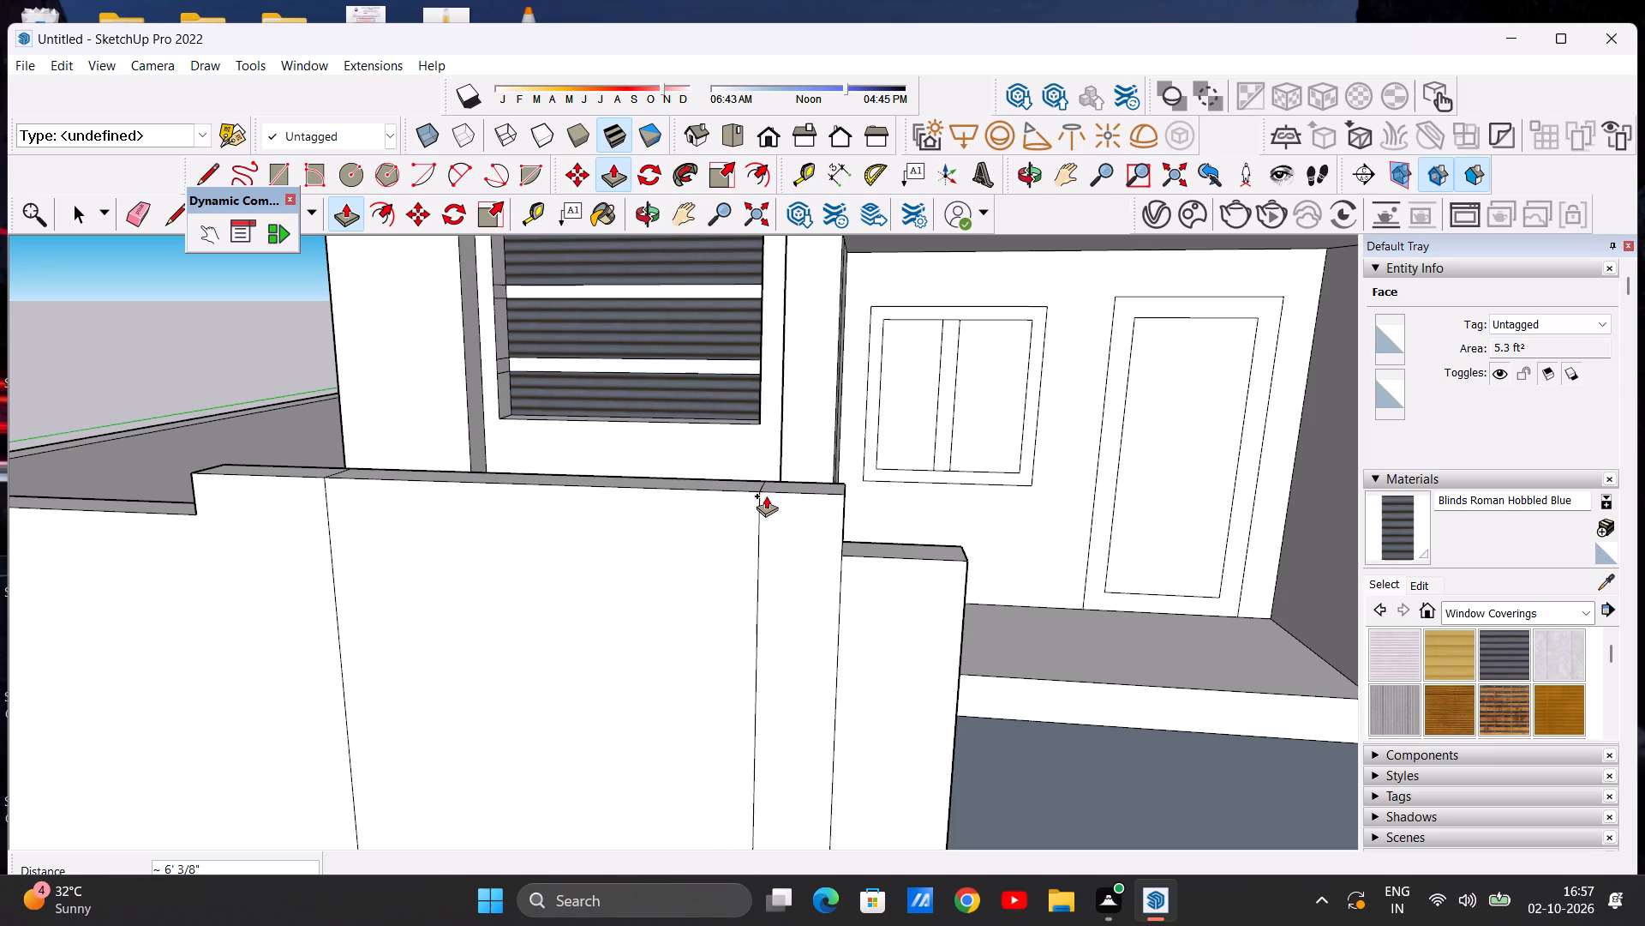
Push/Pull the top face of the wall segment between the two raised front posts down about 8 1/16".
key("space")
middle_click_drag(697, 536, 678, 658)
scroll(655, 636, "up", 1)
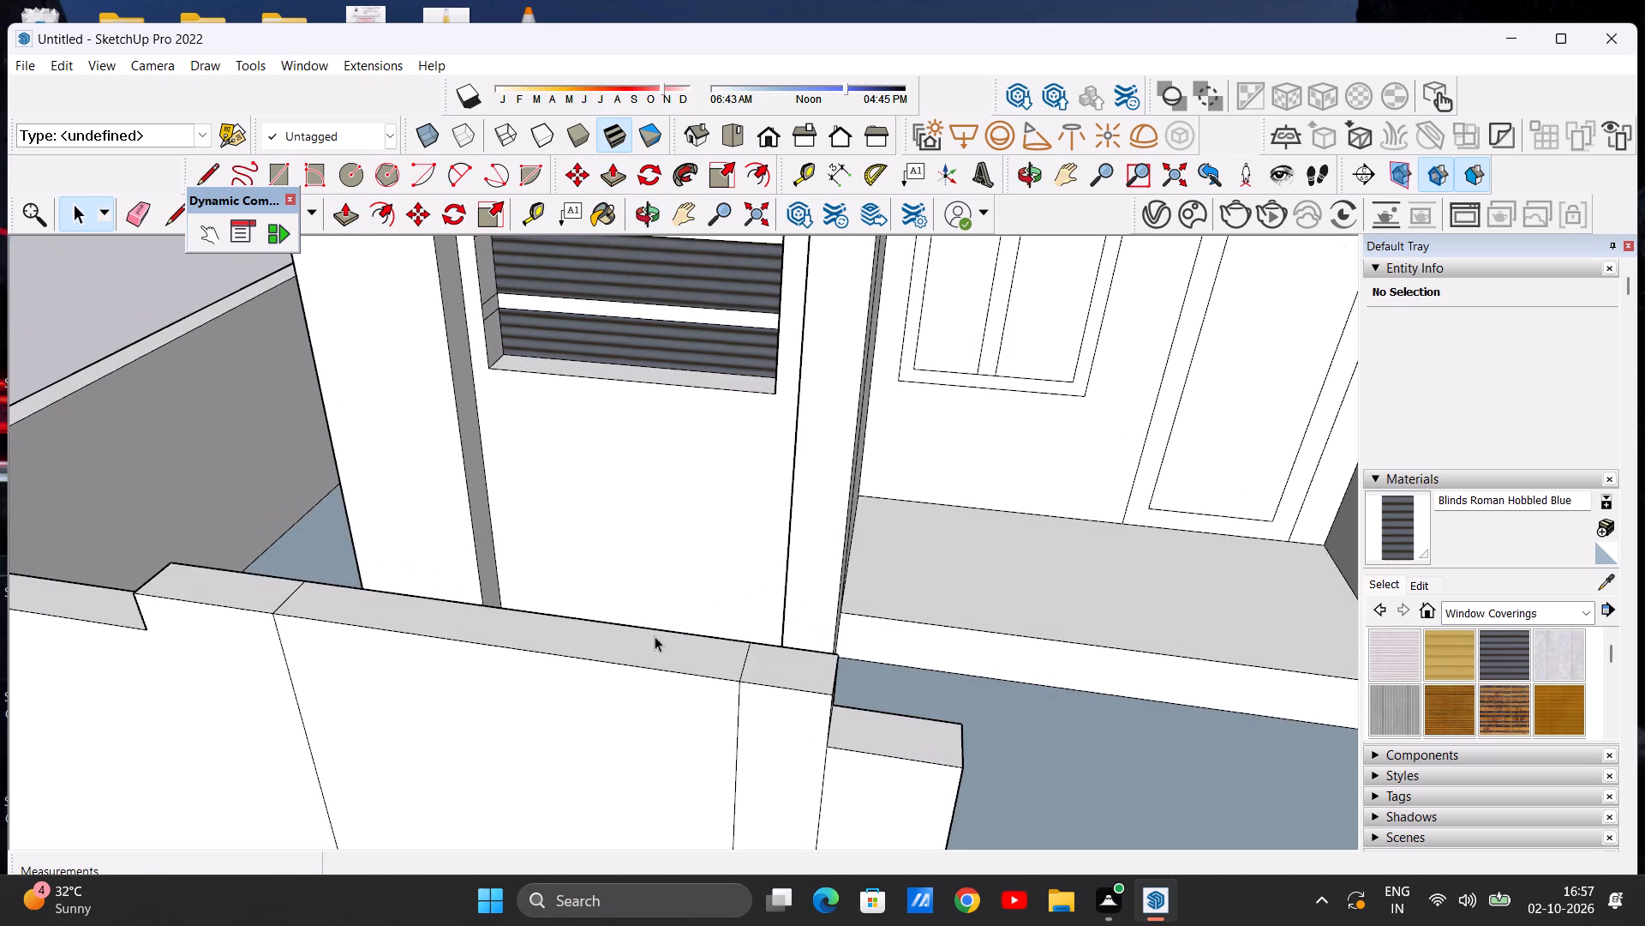
scroll(696, 606, "down", 5)
scroll(573, 641, "up", 5)
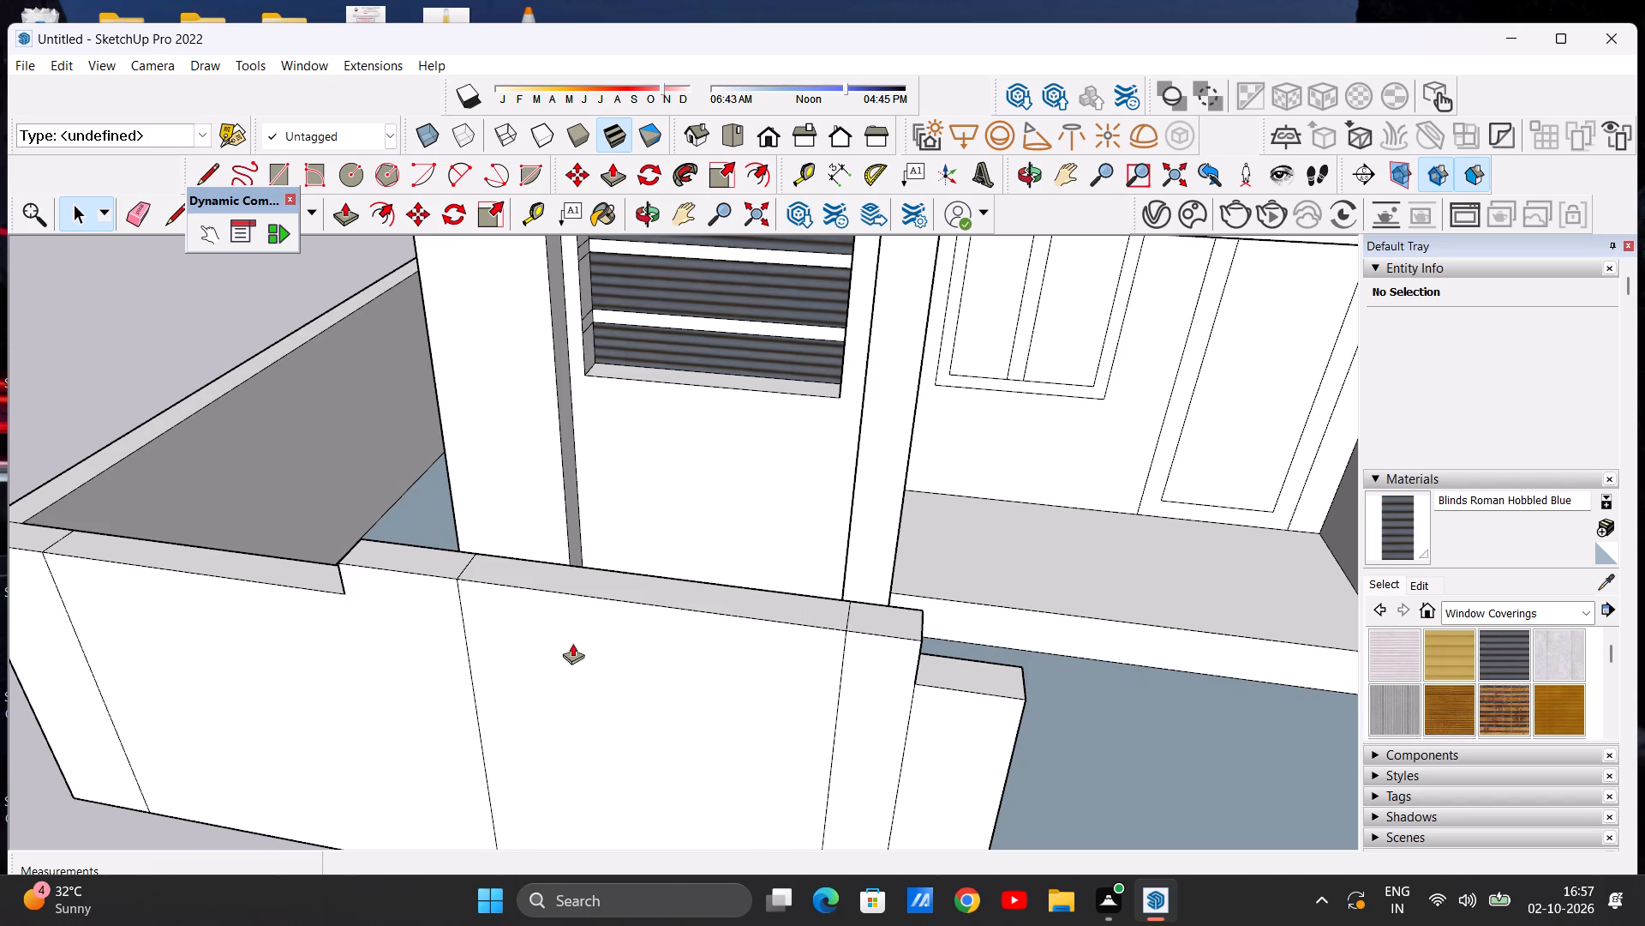
key("p")
left_click(636, 584)
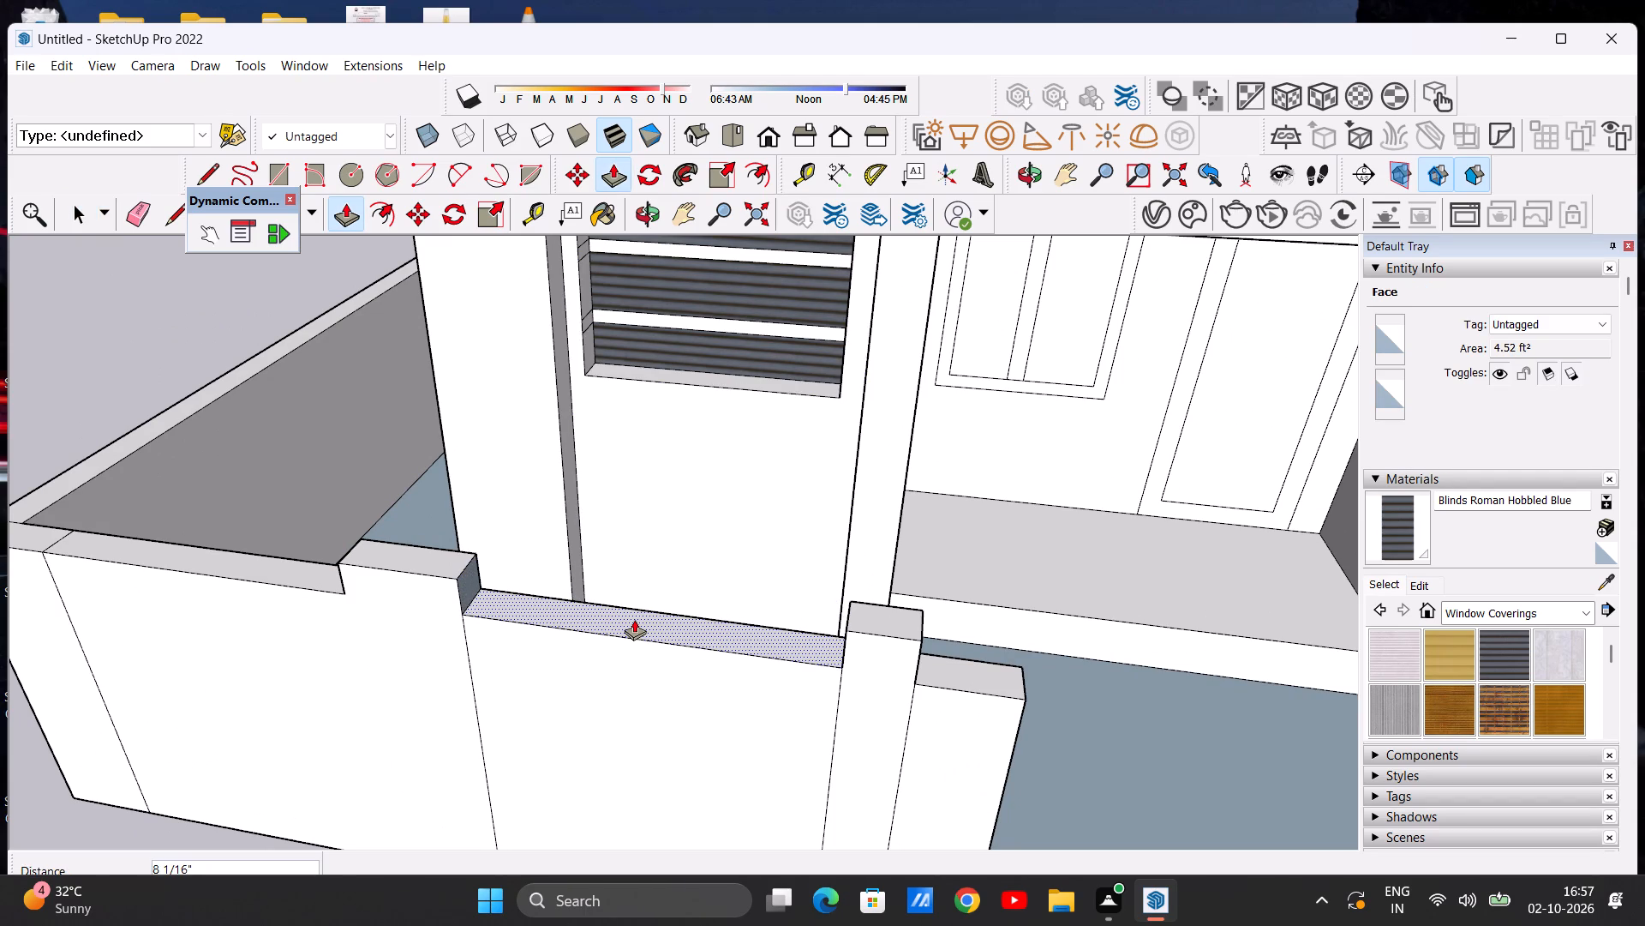
left_click(634, 619)
key("space")
Examine the lowered wall segment and its flanking posts up close and from the front of the house.
middle_click_drag(631, 583, 741, 521)
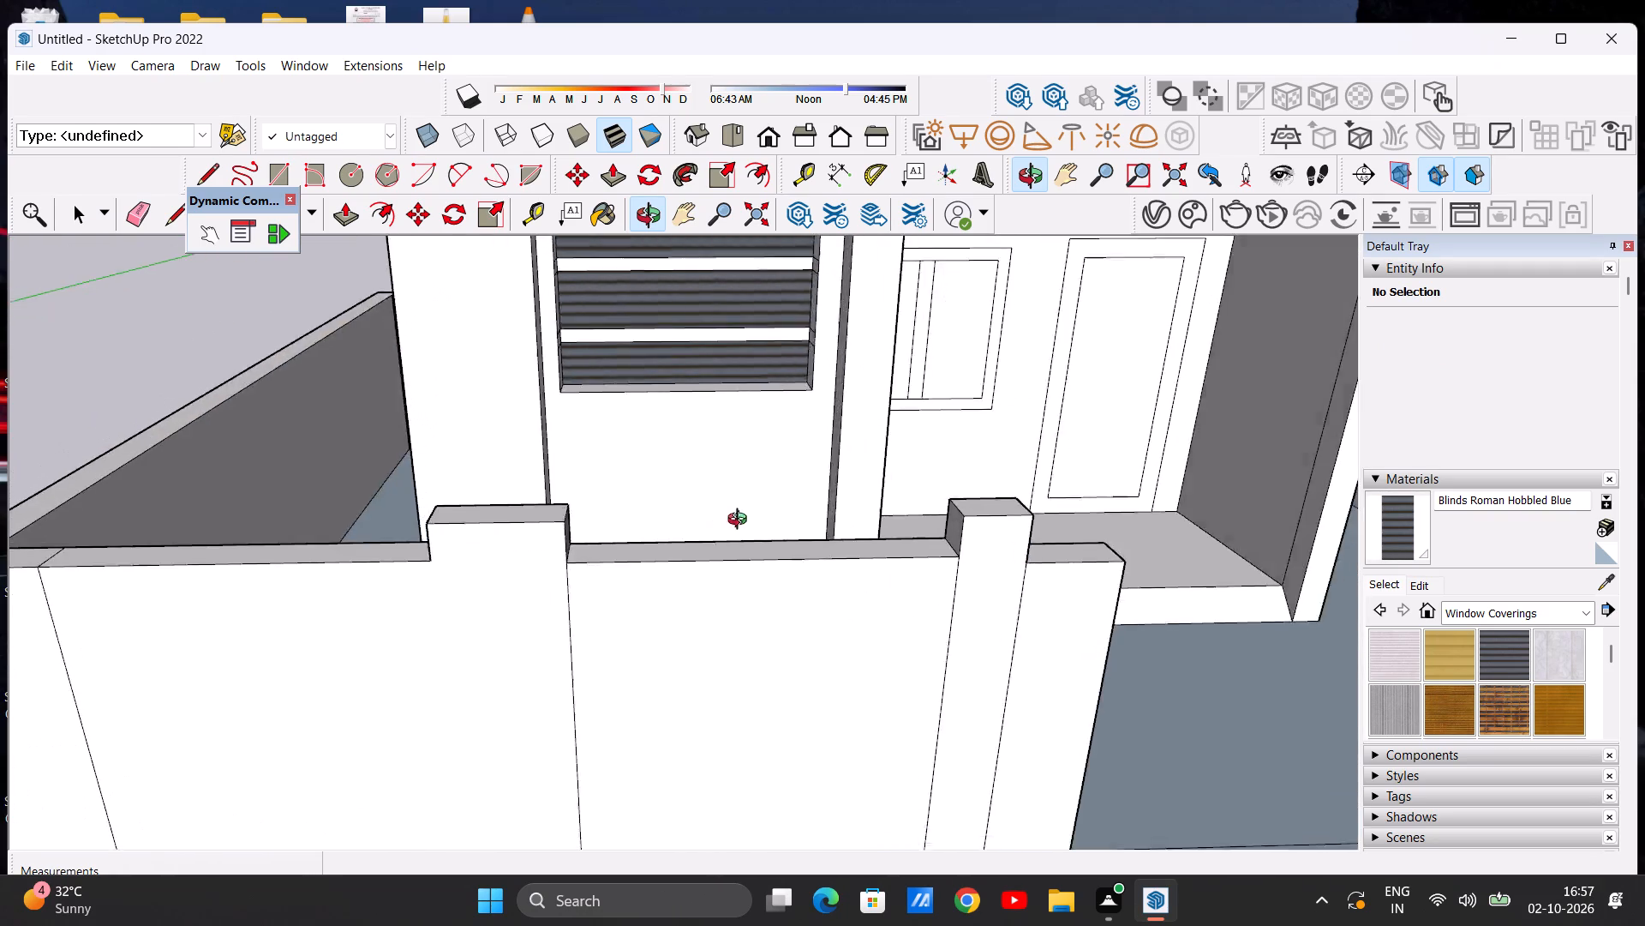
middle_click_drag(741, 521, 878, 519)
middle_click_drag(741, 519, 323, 520)
scroll(447, 484, "up", 12)
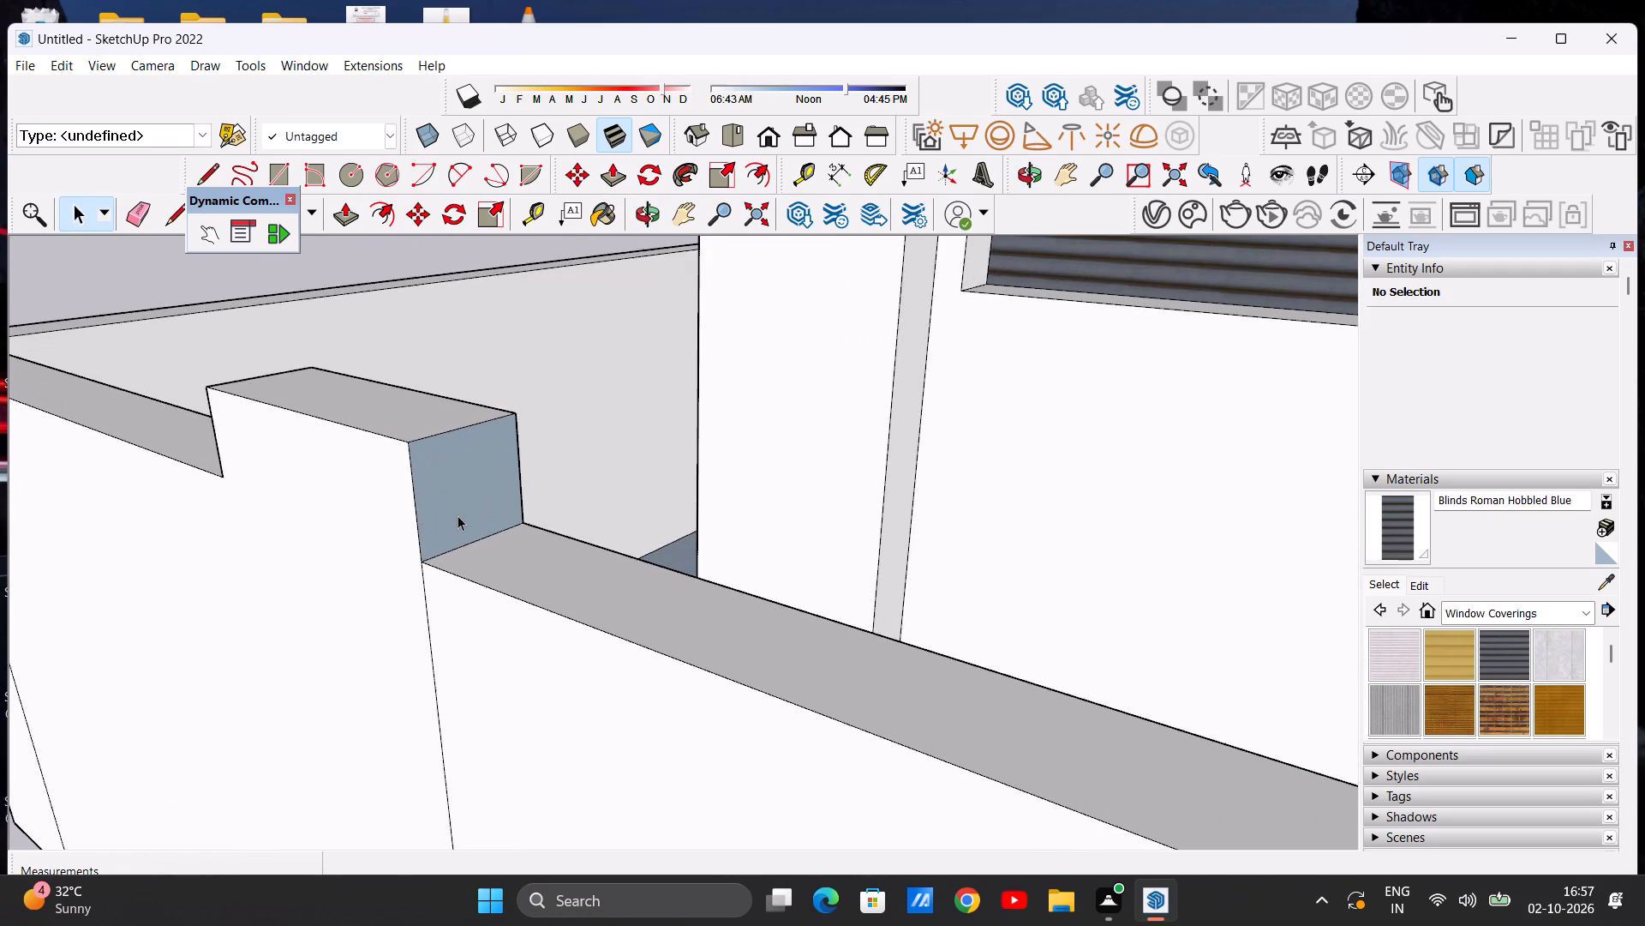
scroll(464, 559, "down", 18)
middle_click_drag(471, 651, 703, 494)
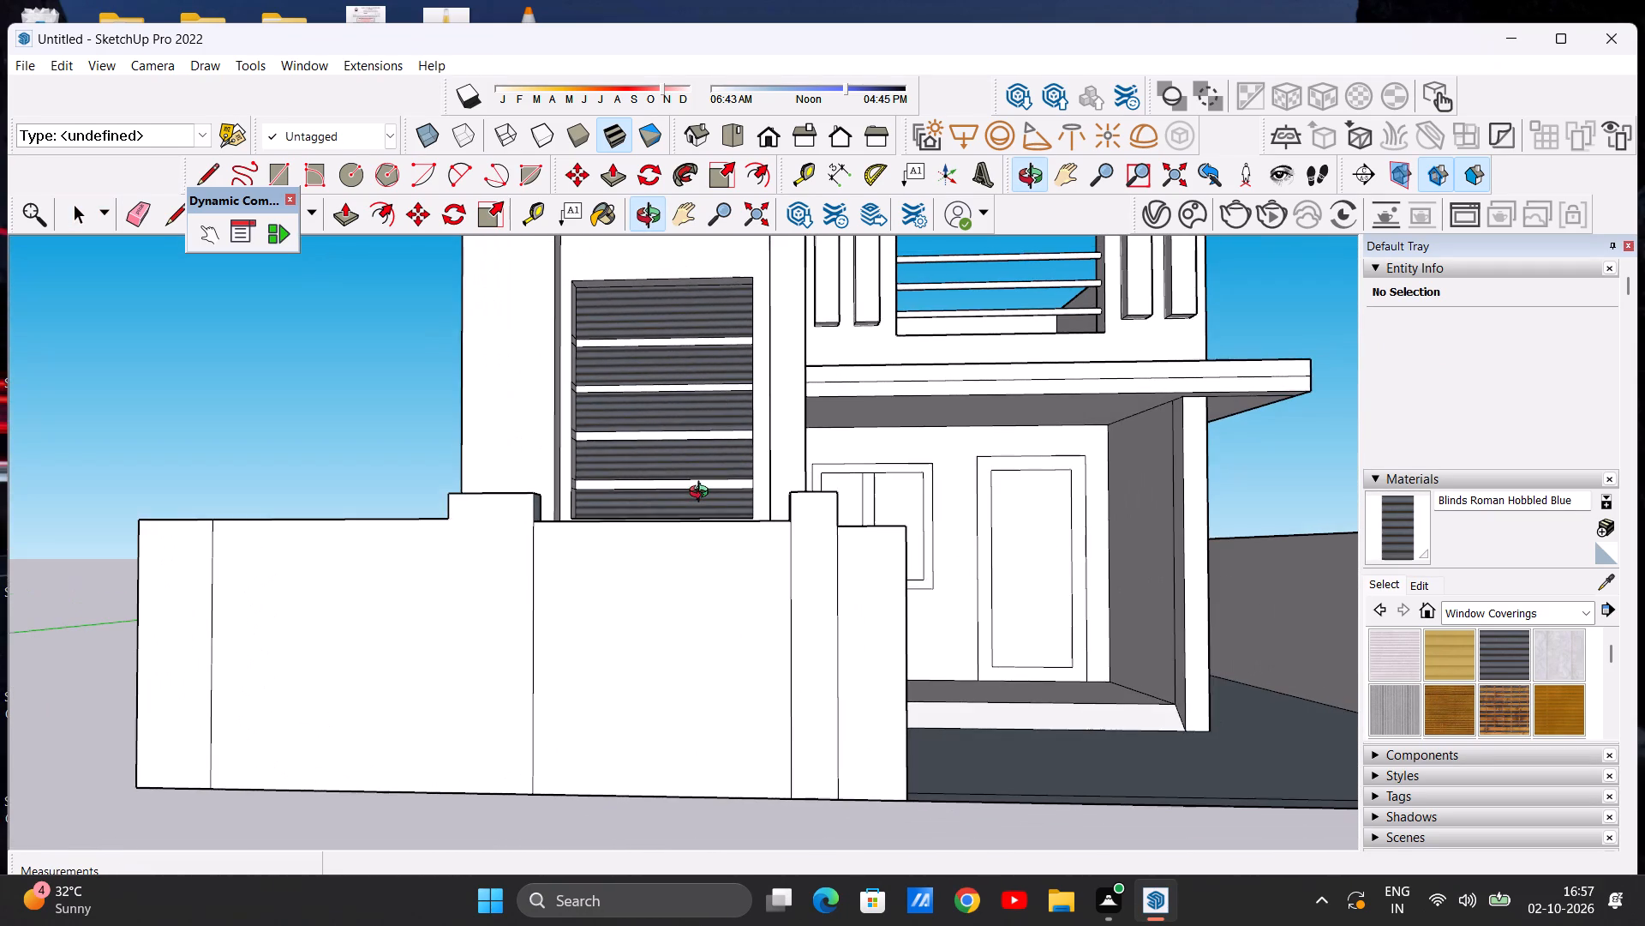
middle_click_drag(703, 494, 724, 487)
scroll(518, 591, "down", 6)
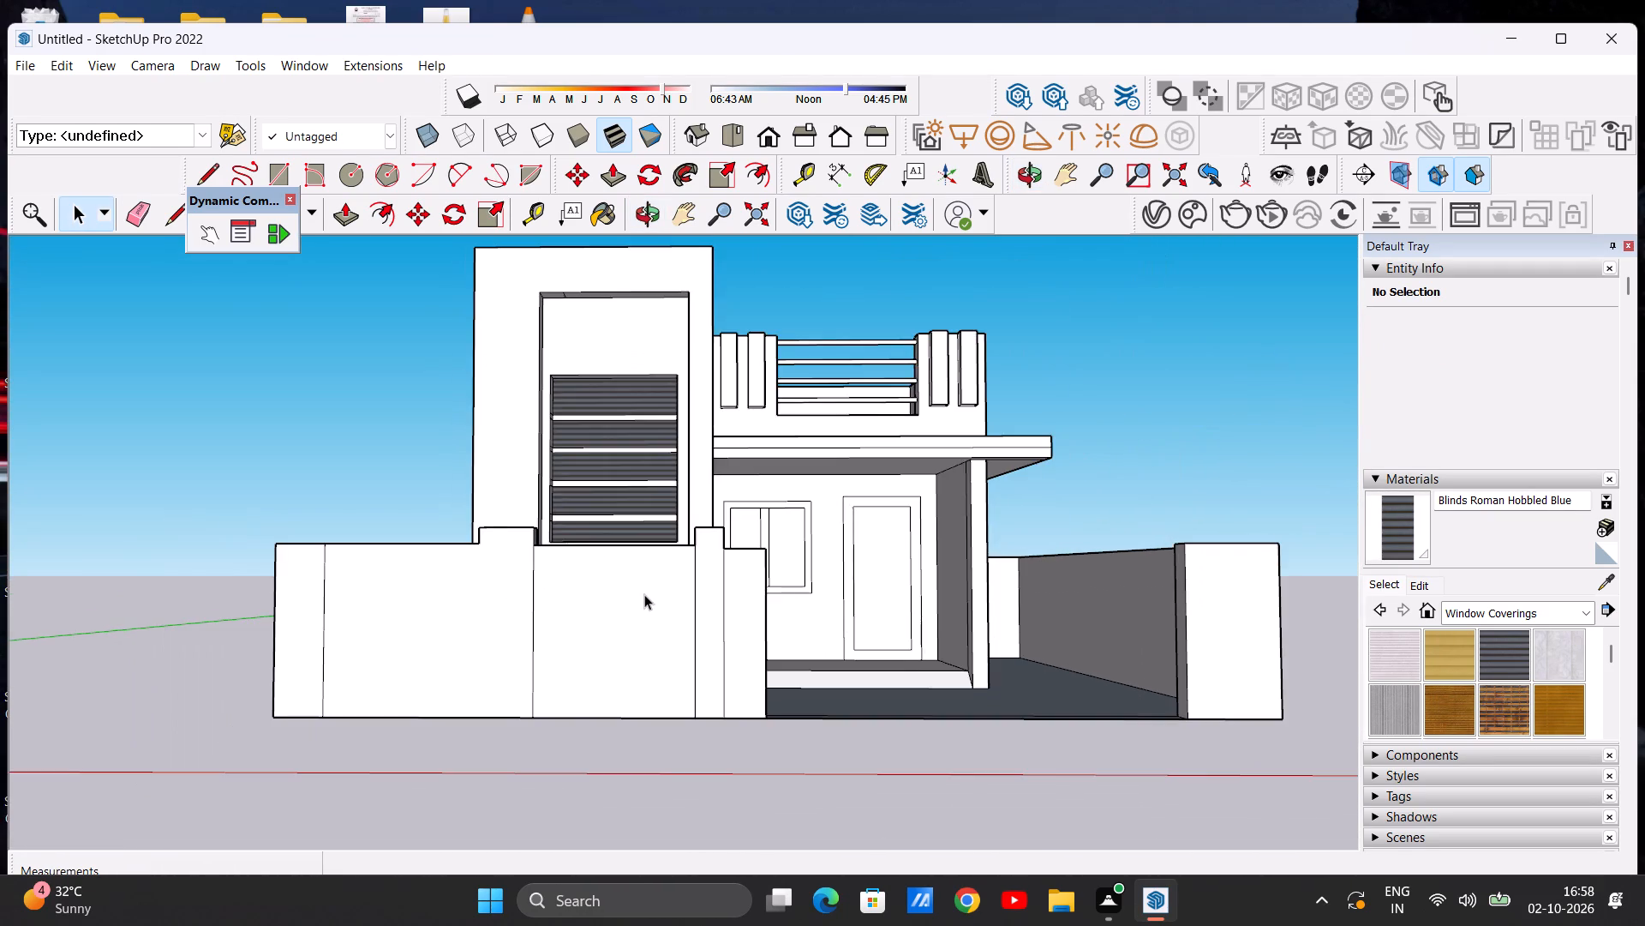
scroll(644, 594, "up", 4)
scroll(637, 593, "down", 3)
scroll(675, 512, "up", 6)
scroll(610, 570, "down", 6)
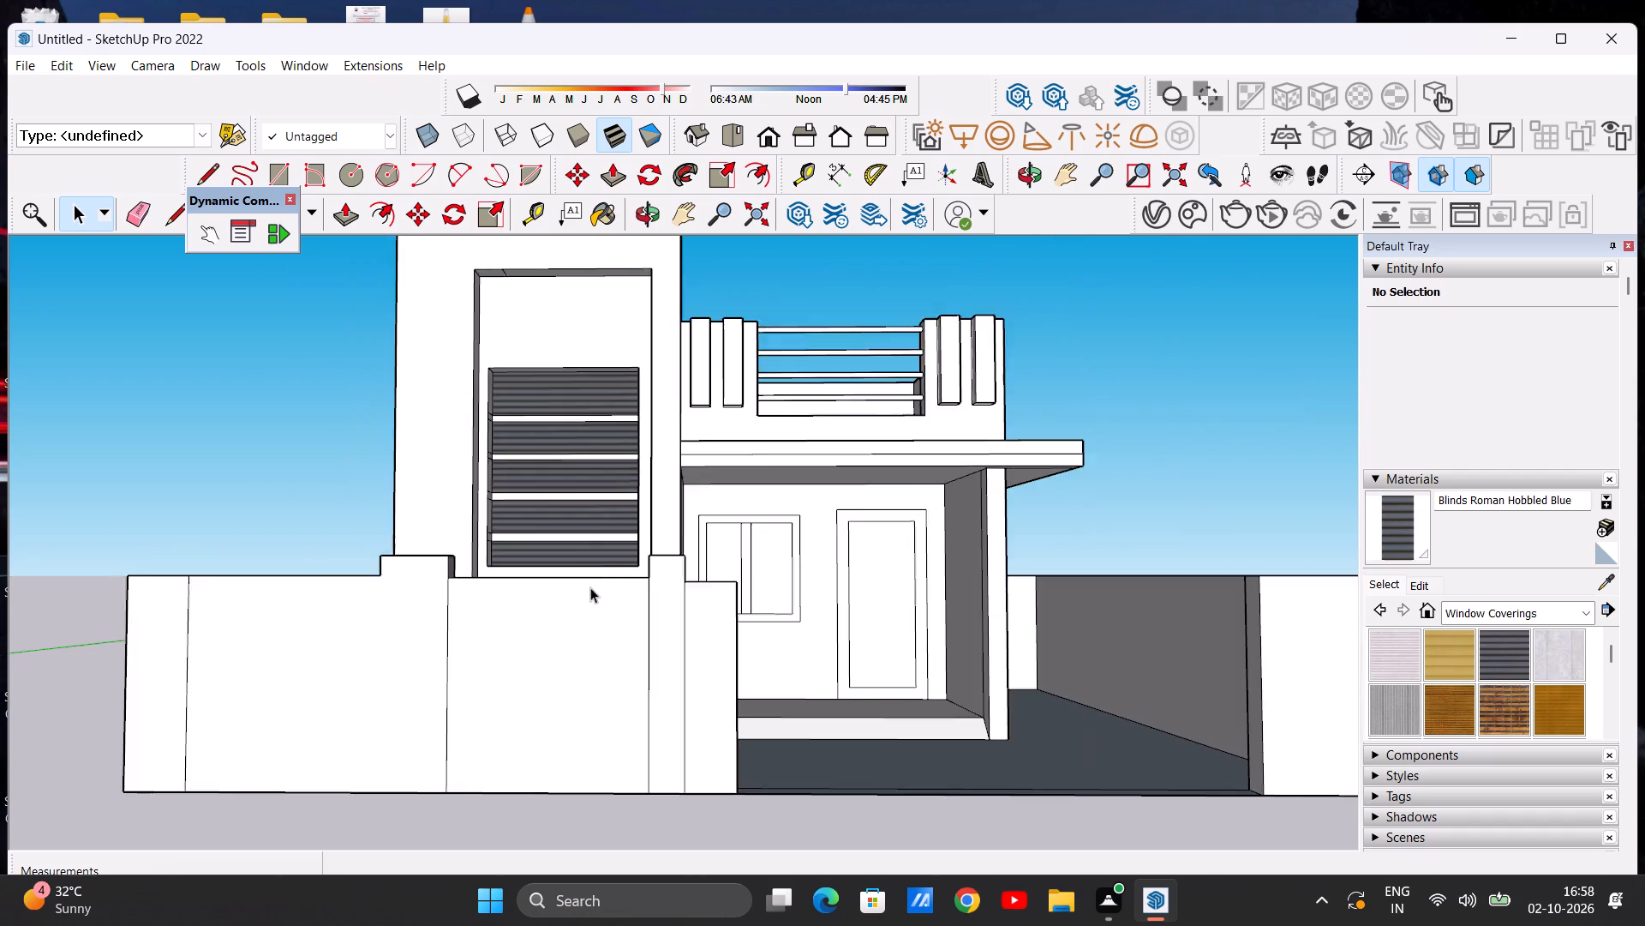
scroll(590, 587, "down", 3)
scroll(513, 640, "up", 1)
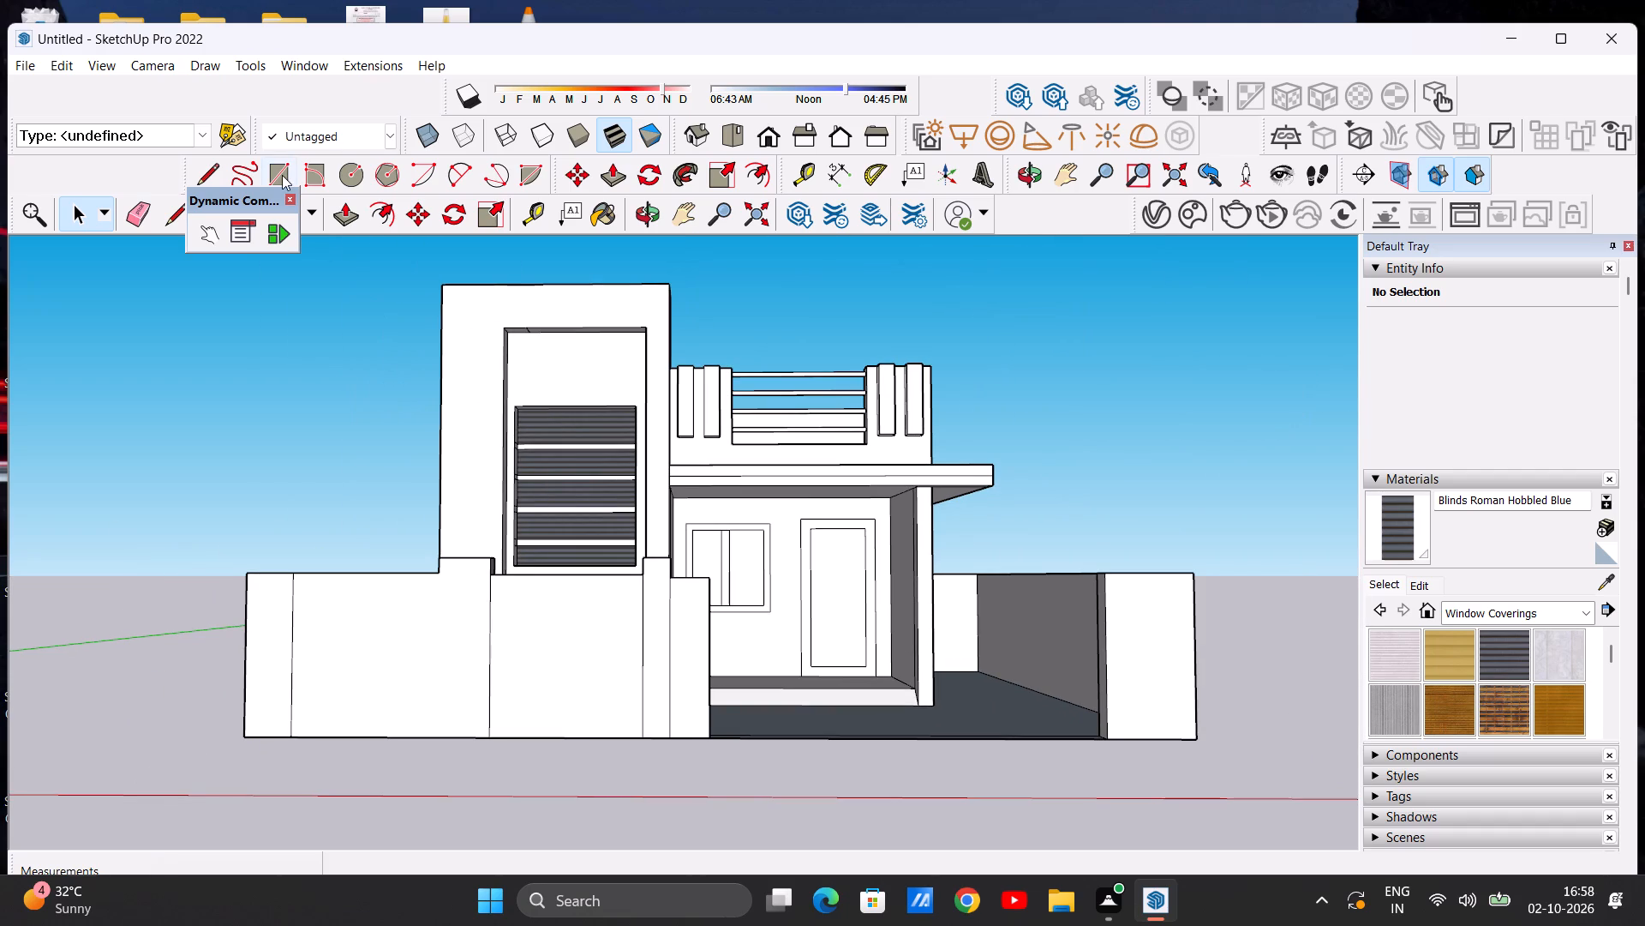
Draw a rectangle about 6' 3/8" by 1' 1/8" across the top of the front wall segment between the raised posts.
left_click(279, 172)
scroll(568, 657, "up", 5)
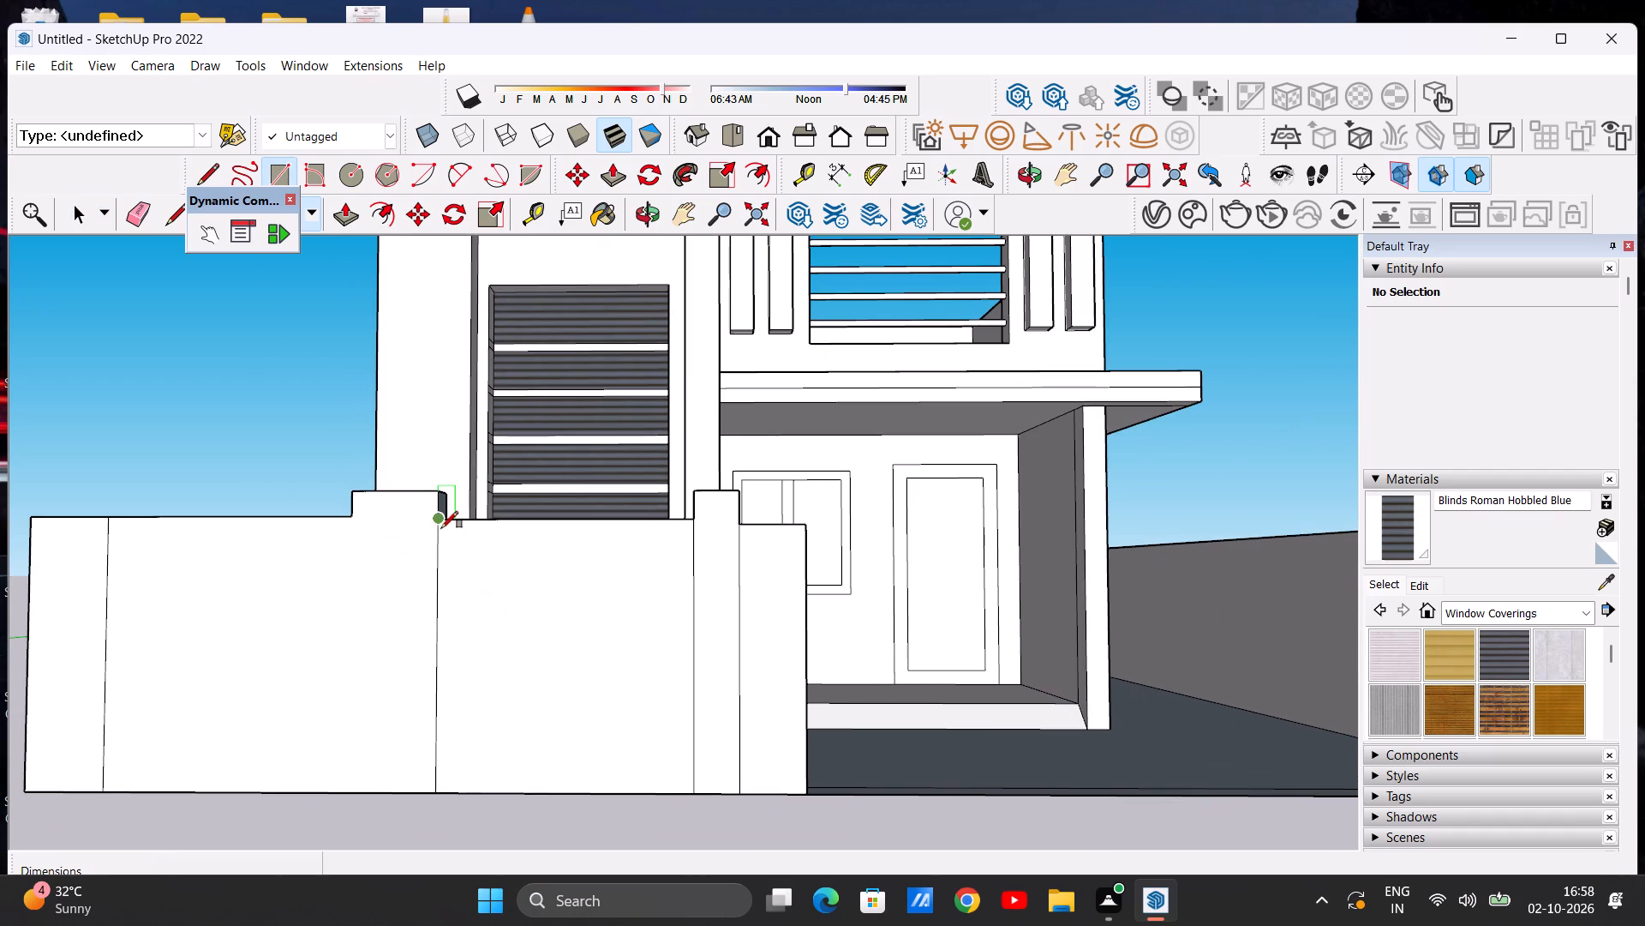
left_click(438, 523)
left_click(446, 563)
left_click(695, 562)
key("space")
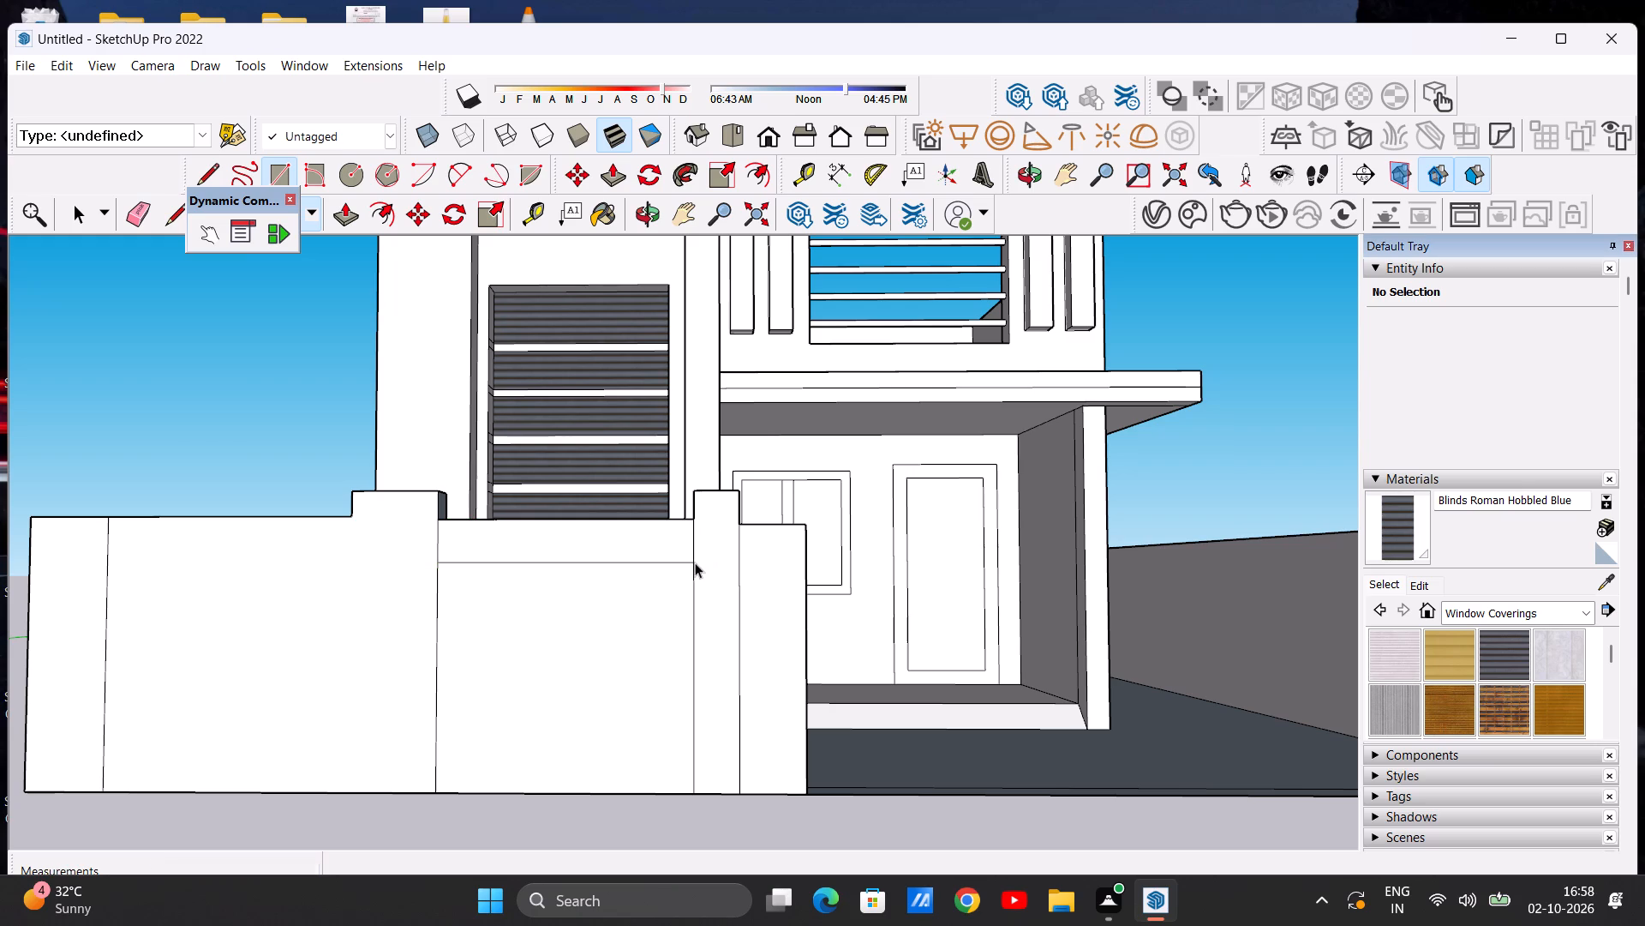
Copy the rectangle's bottom edge 1' 1 3/4" down the wall segment and array it as *4 to form horizontal groove lines.
double_click(624, 542)
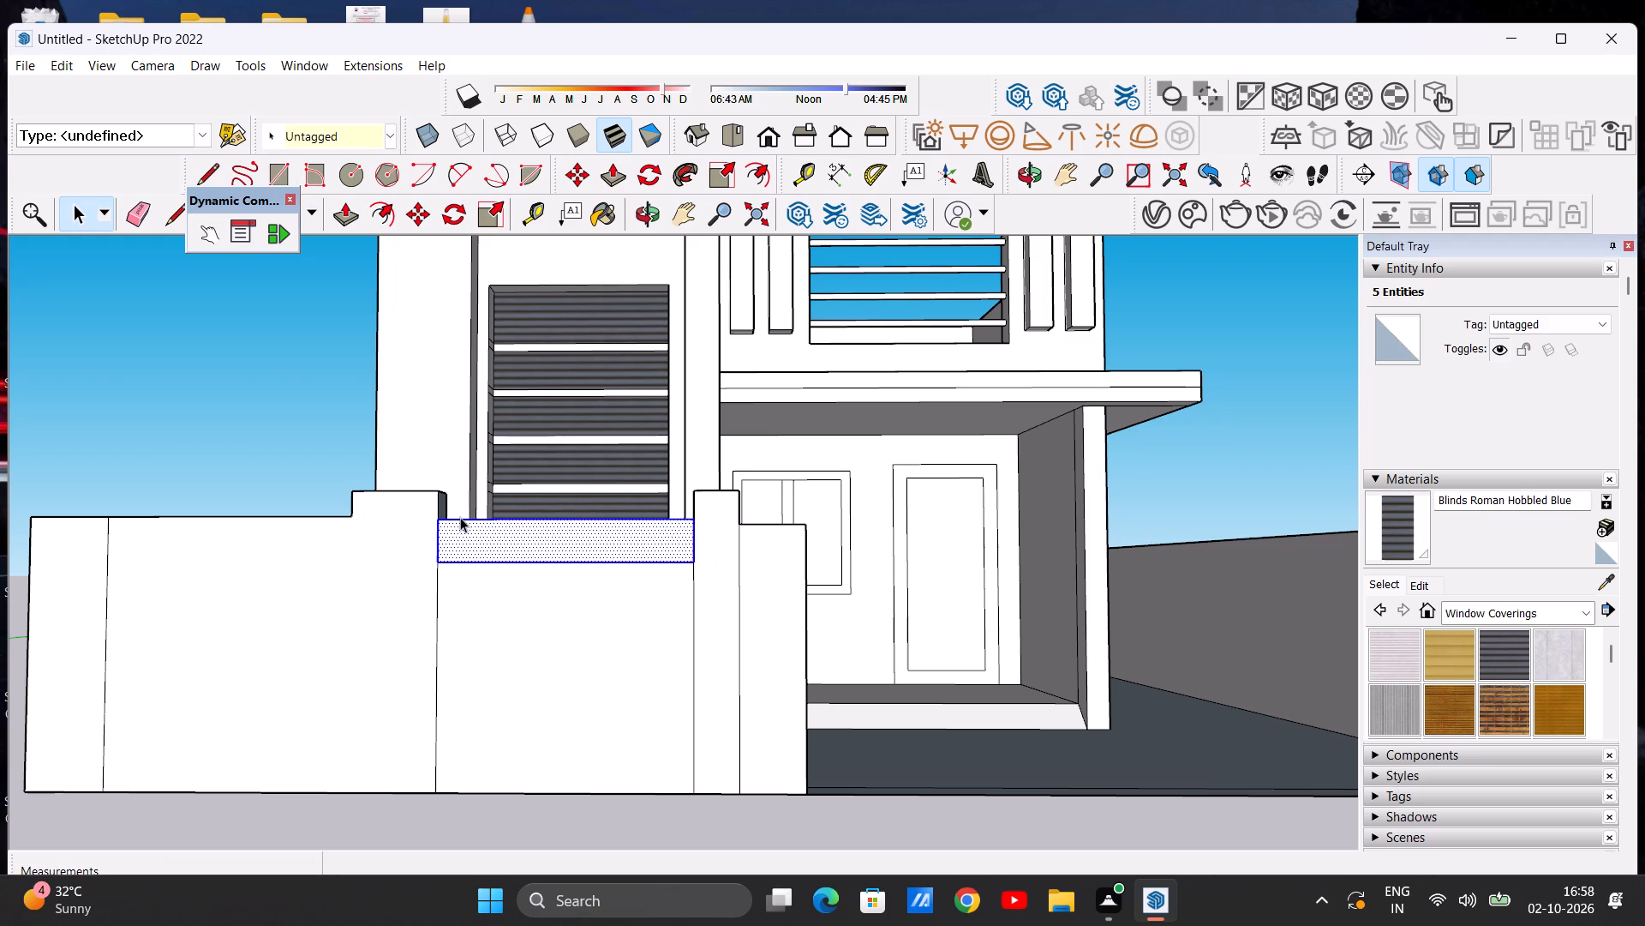
key("space")
left_click(278, 418)
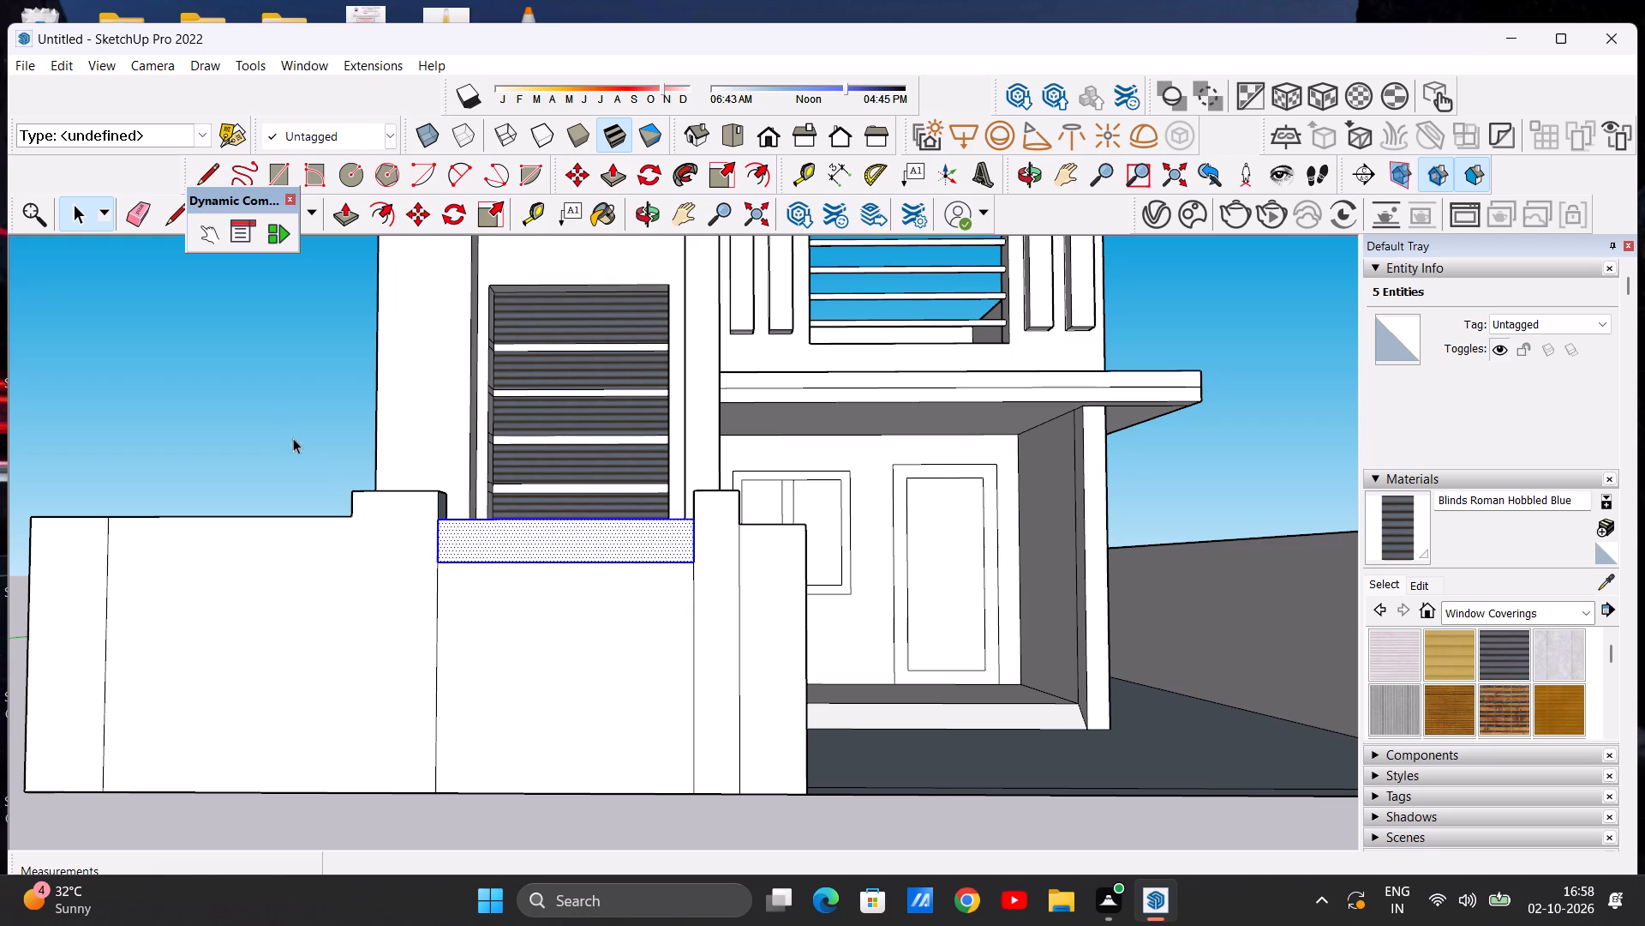
left_click(492, 560)
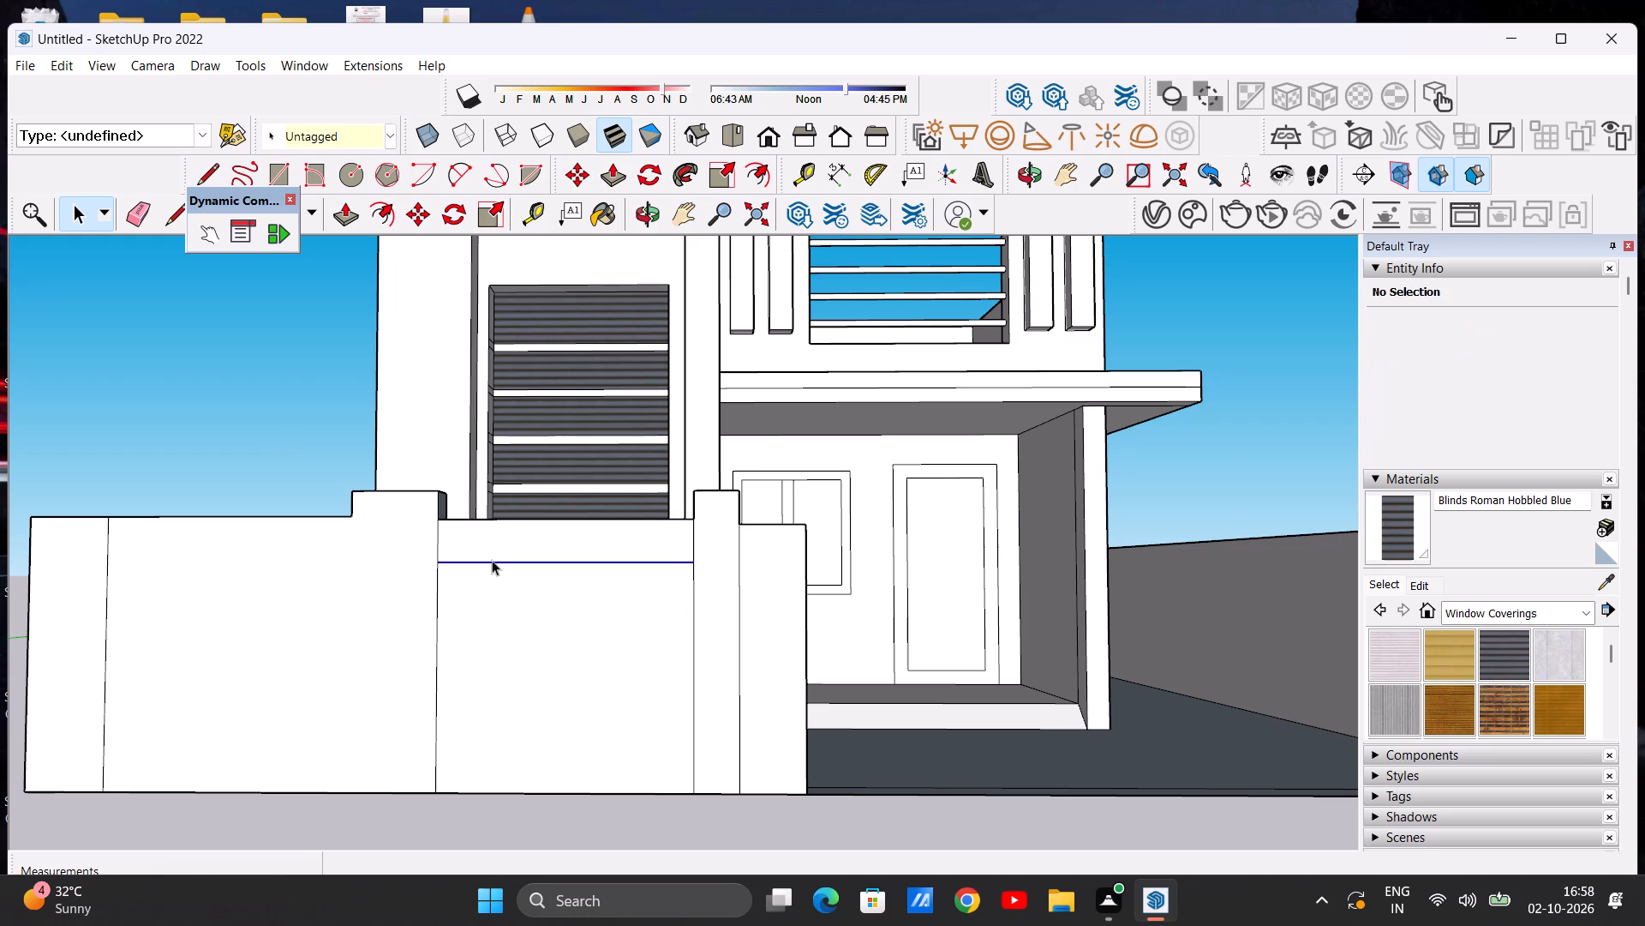
left_click(414, 219)
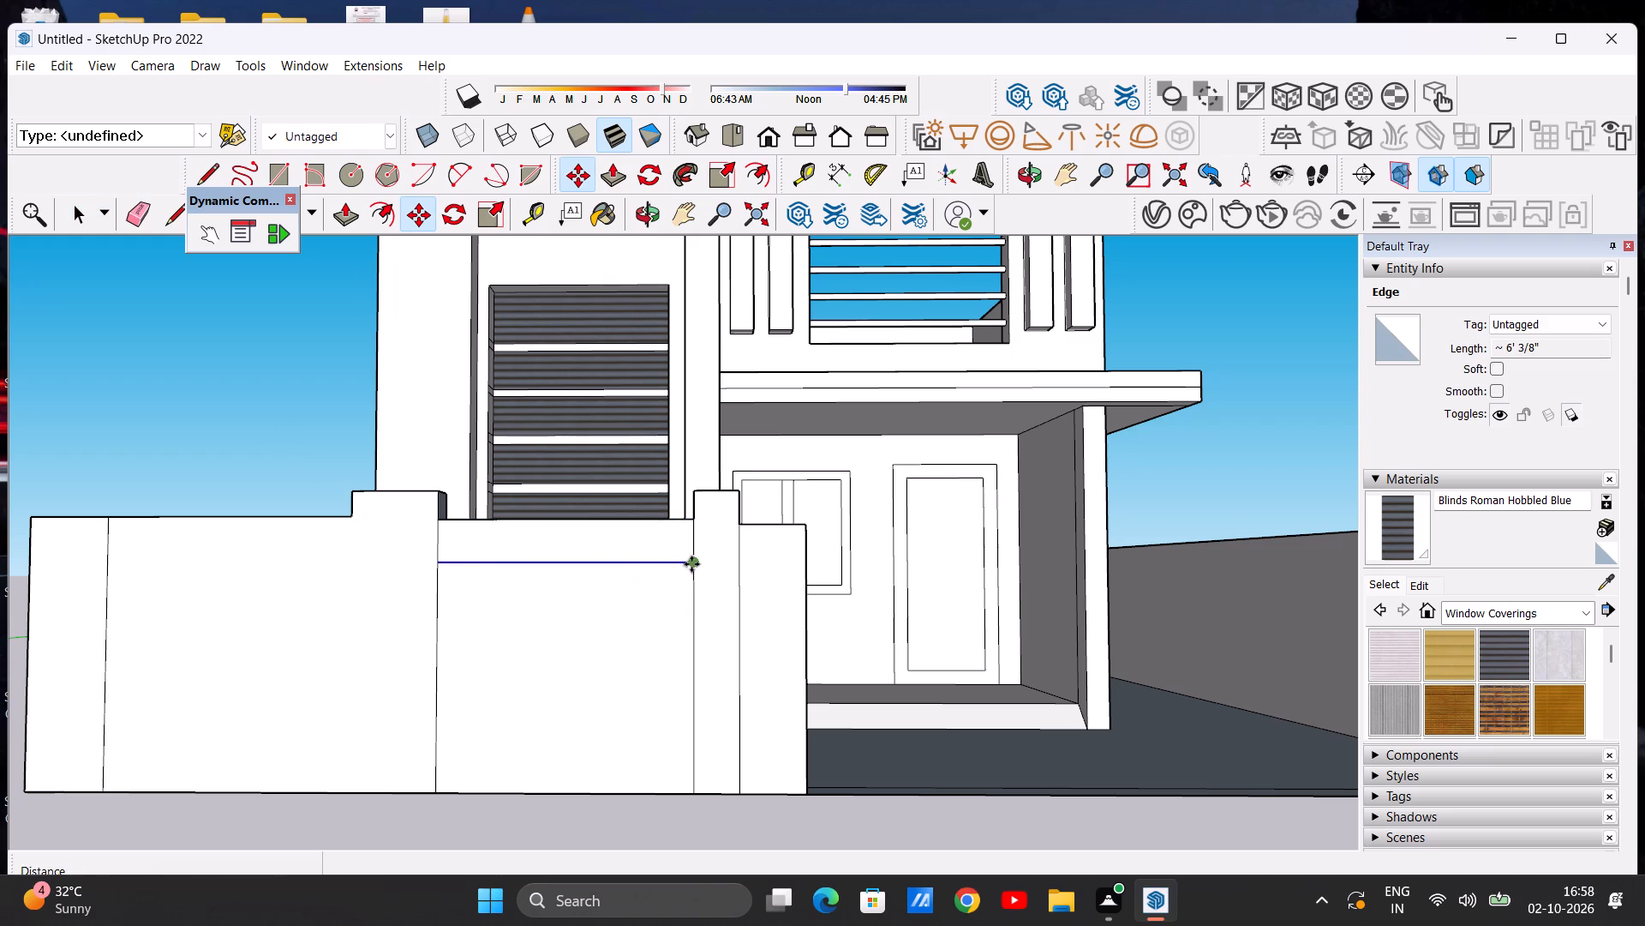
left_click(691, 564)
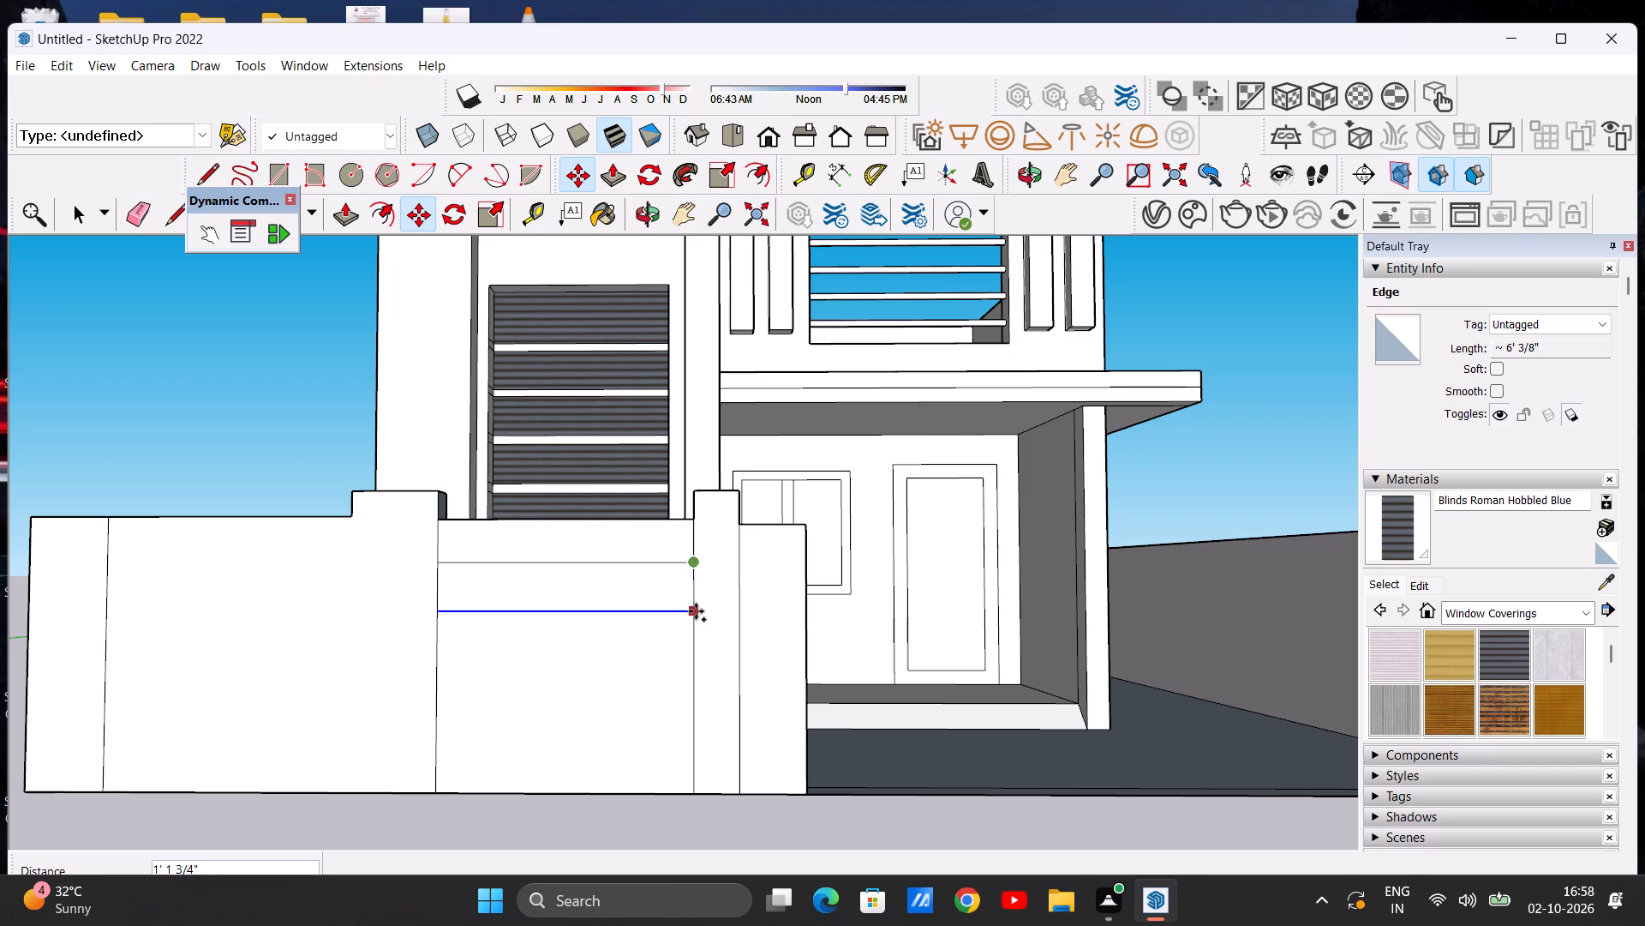
left_click(696, 611)
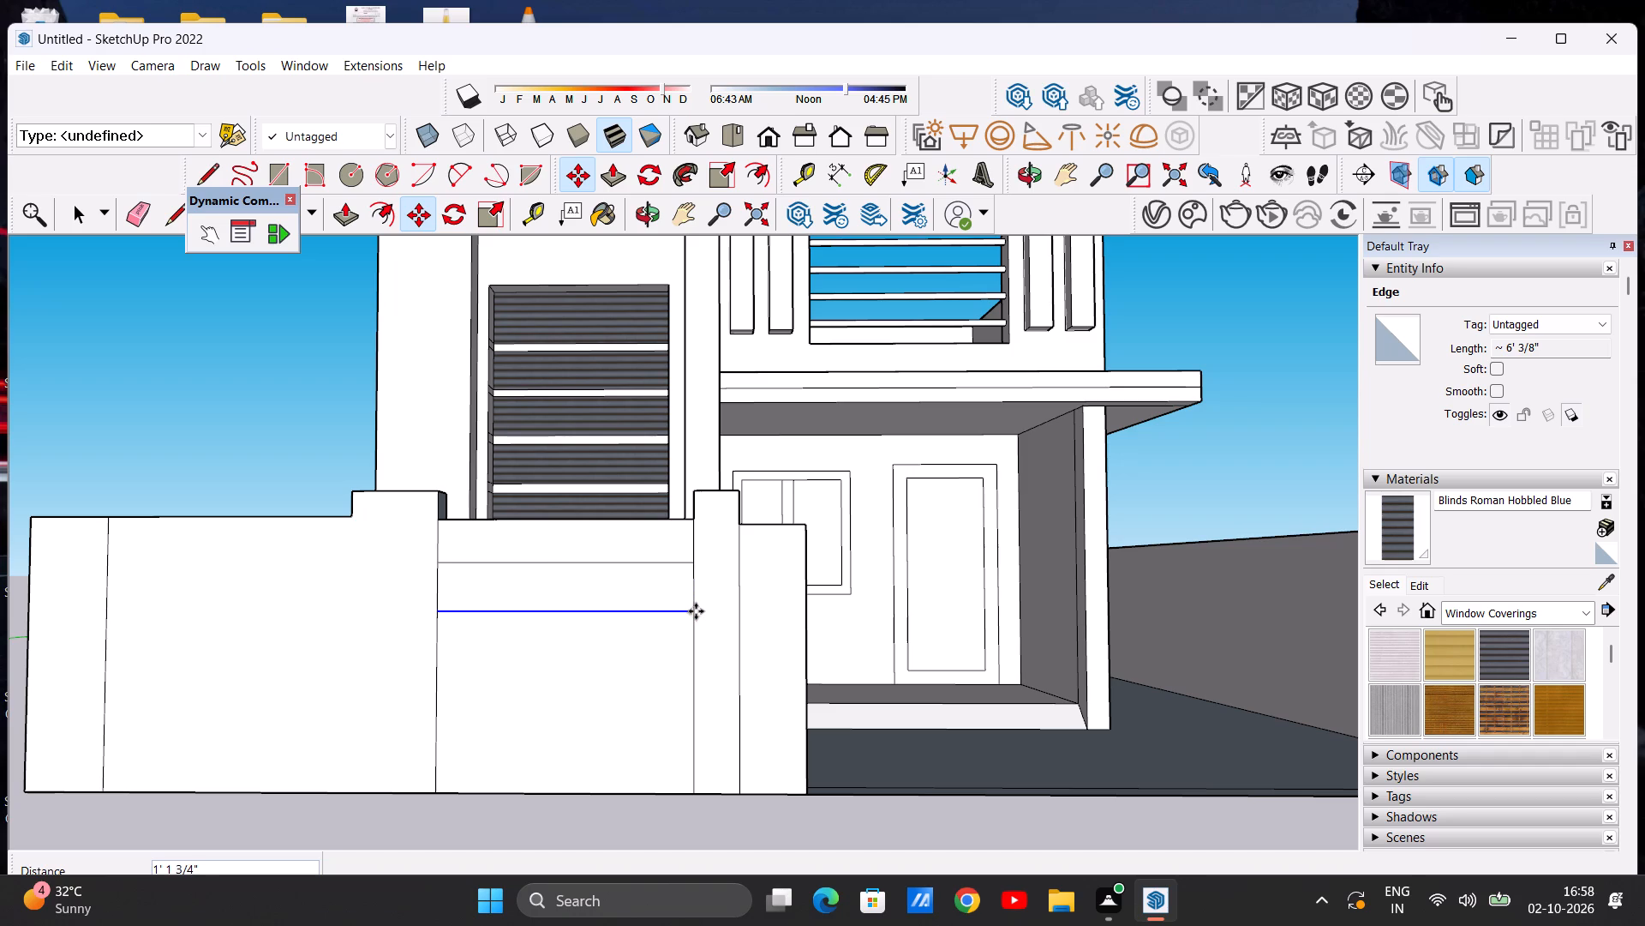
key("shift+asterisk")
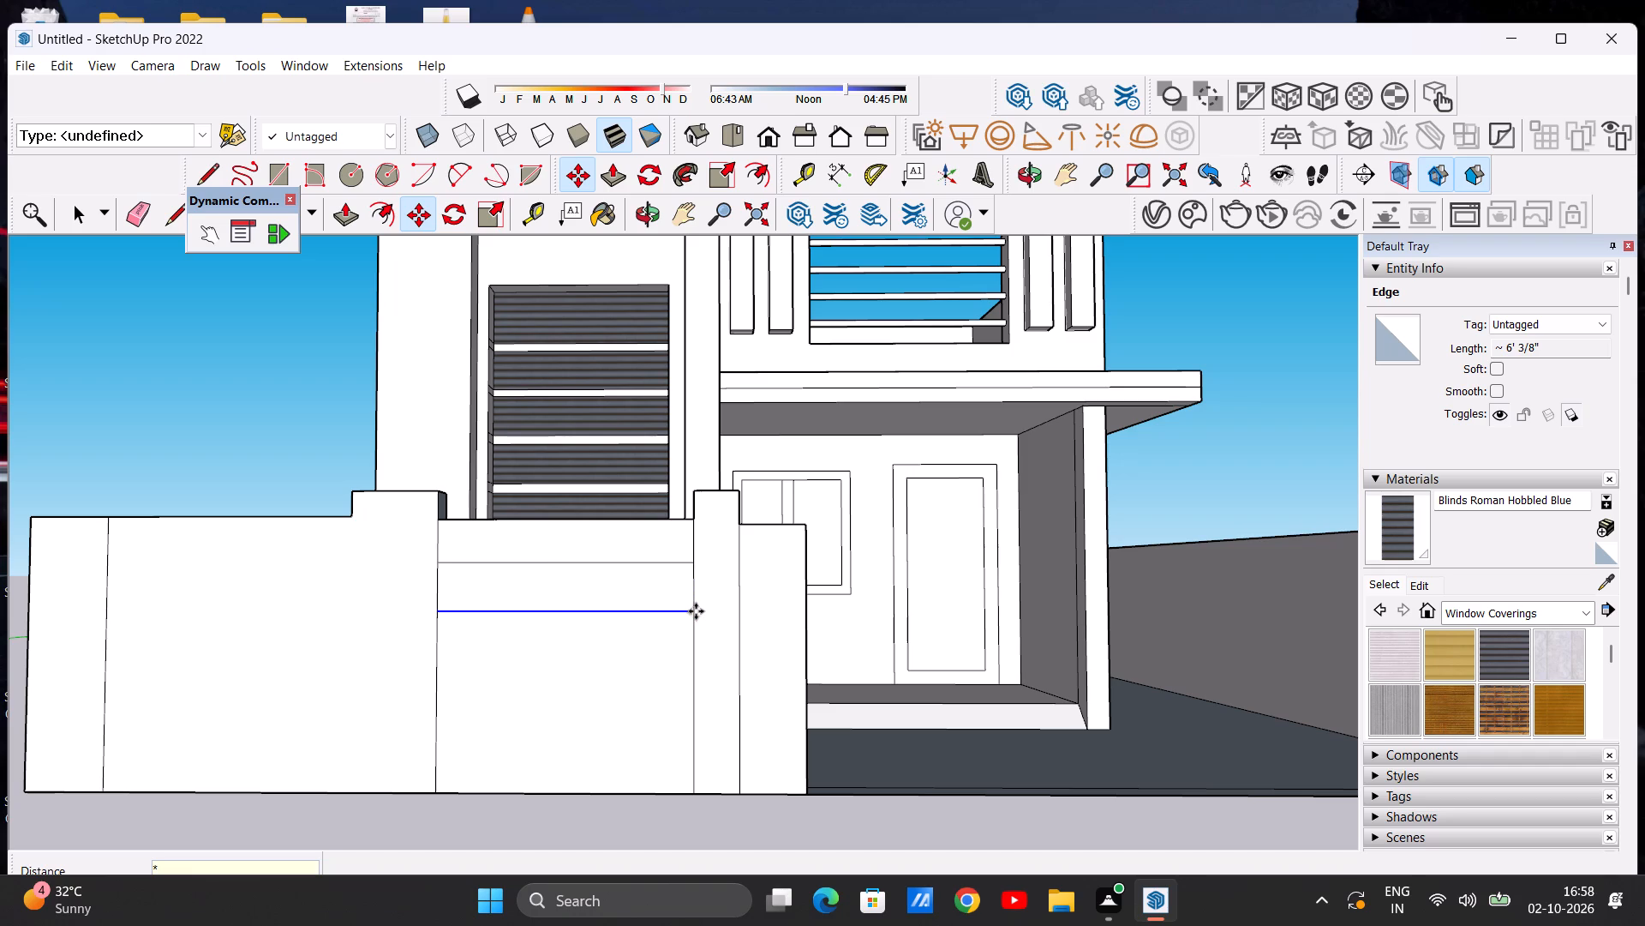
key("4")
key("Return")
key("space")
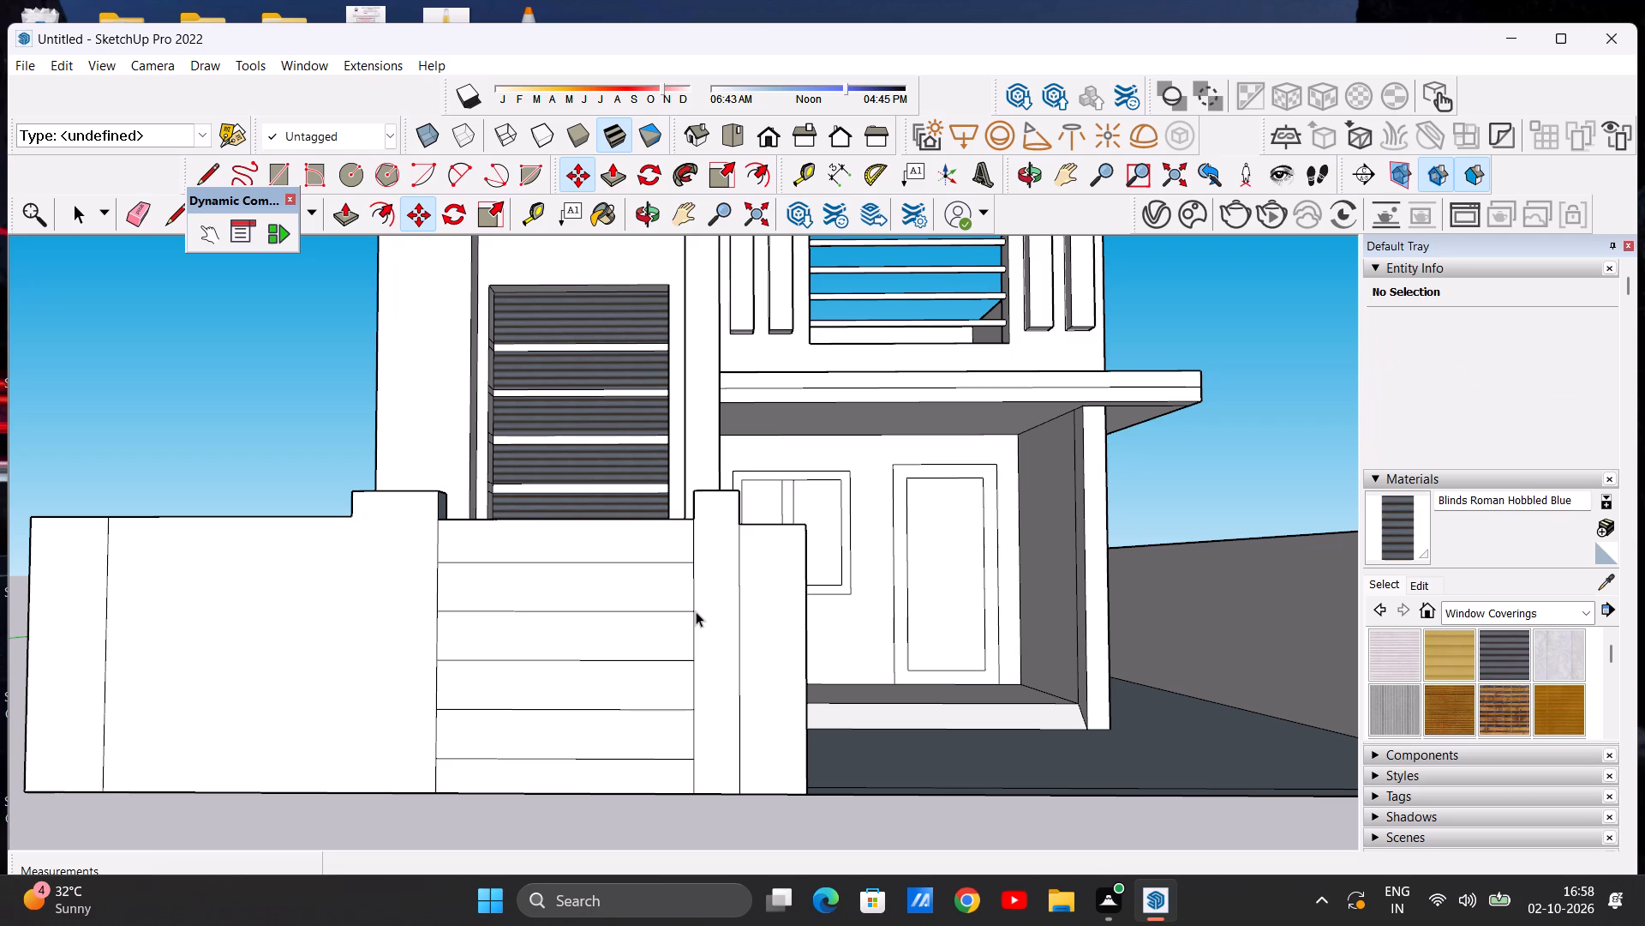
Examine the house and the lined front boundary wall segment from the front and from oblique angles at varying distances.
scroll(511, 738, "down", 5)
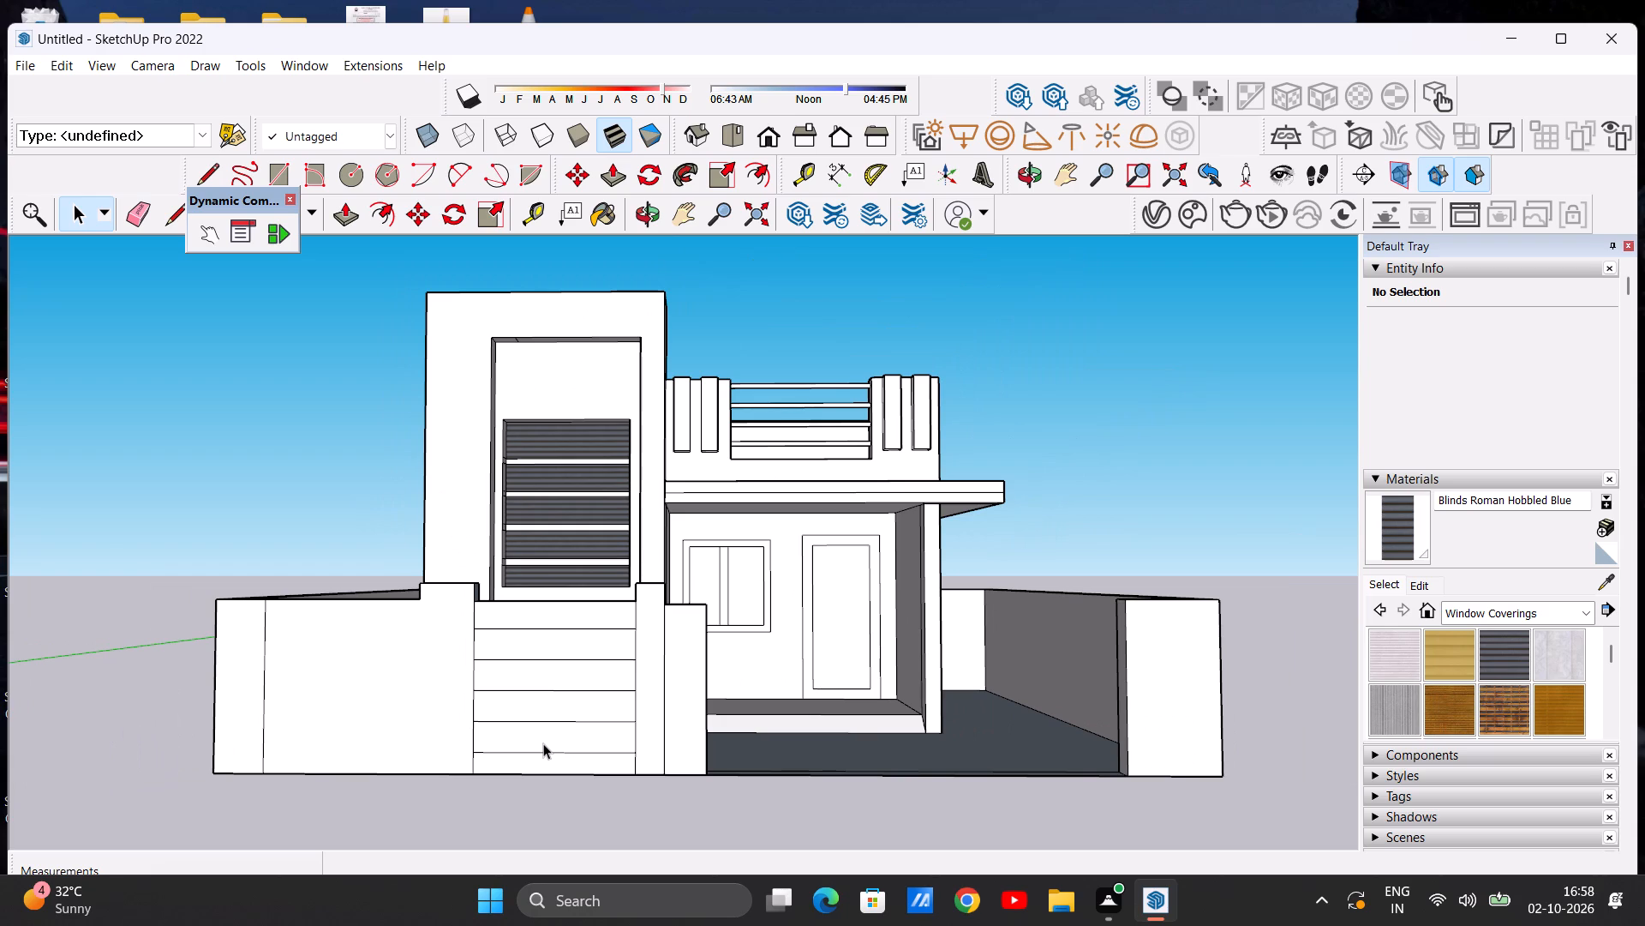
scroll(543, 743, "down", 6)
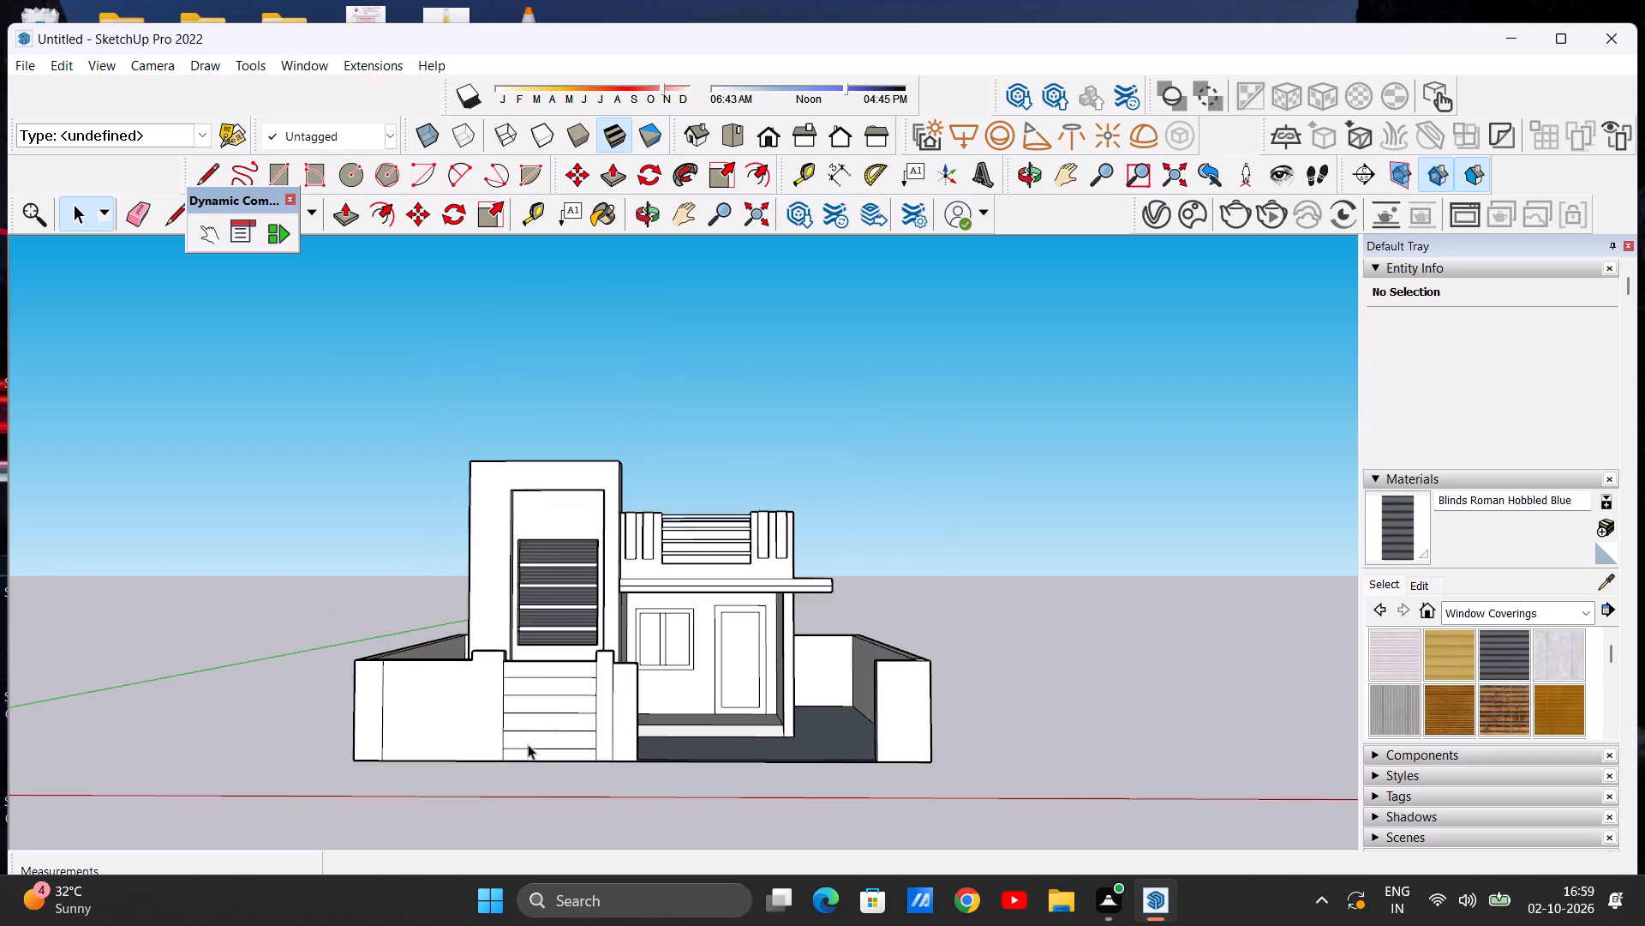
scroll(502, 745, "up", 5)
scroll(509, 750, "down", 3)
middle_click_drag(485, 731, 589, 750)
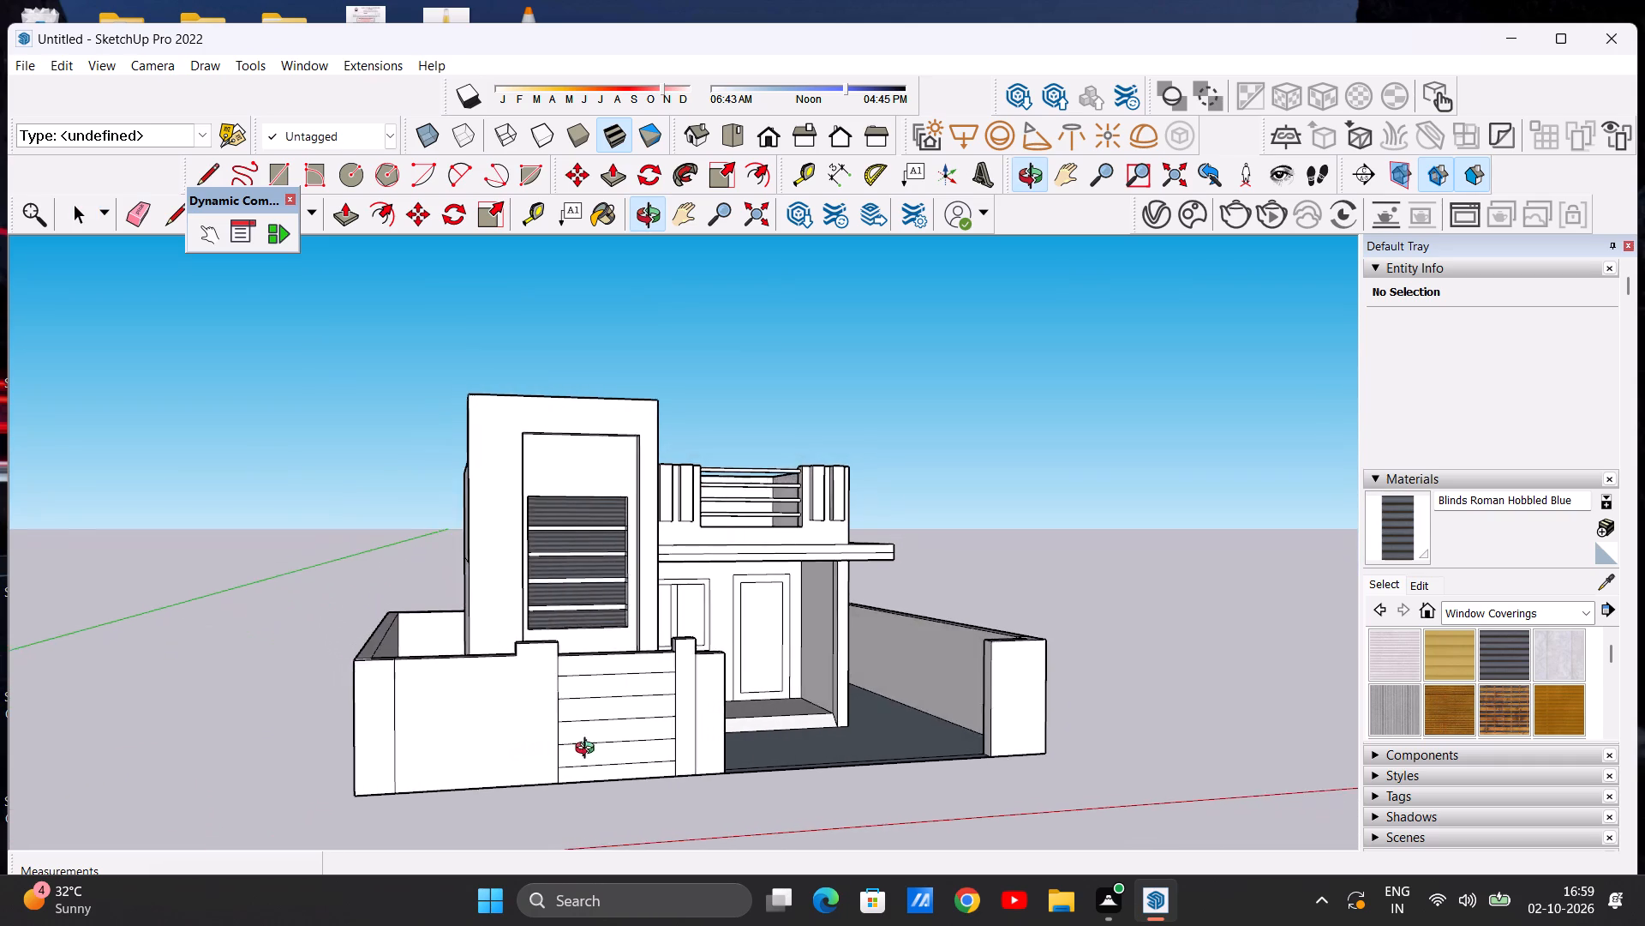
middle_click_drag(589, 750, 493, 748)
scroll(556, 708, "up", 2)
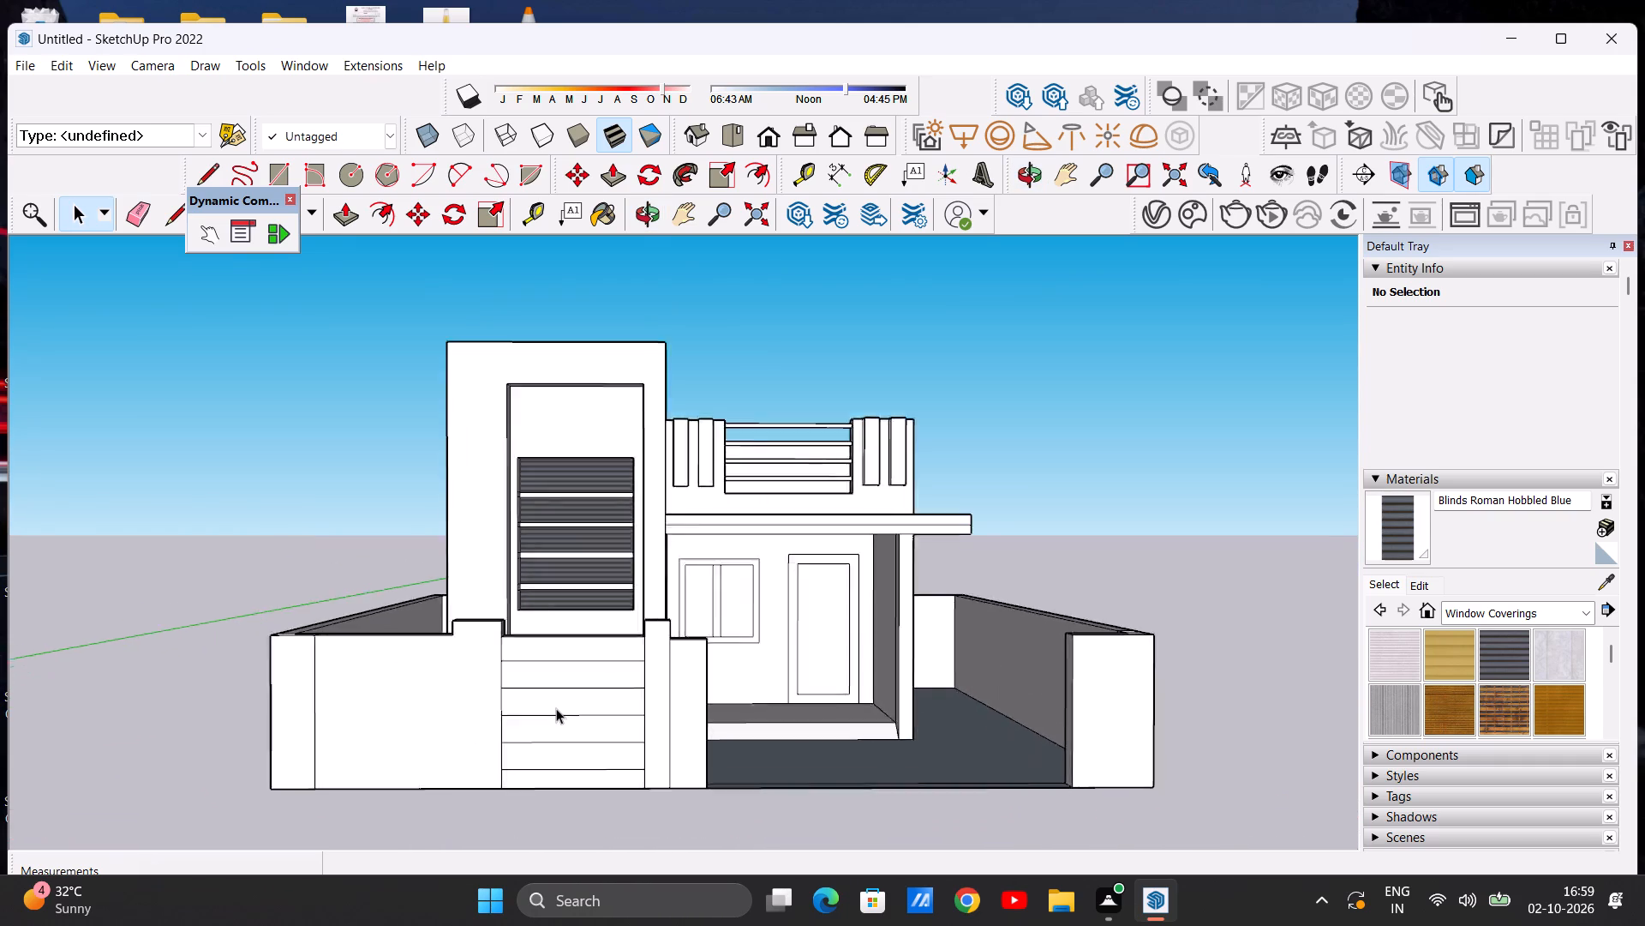
scroll(556, 708, "up", 5)
scroll(554, 708, "down", 10)
scroll(623, 704, "up", 6)
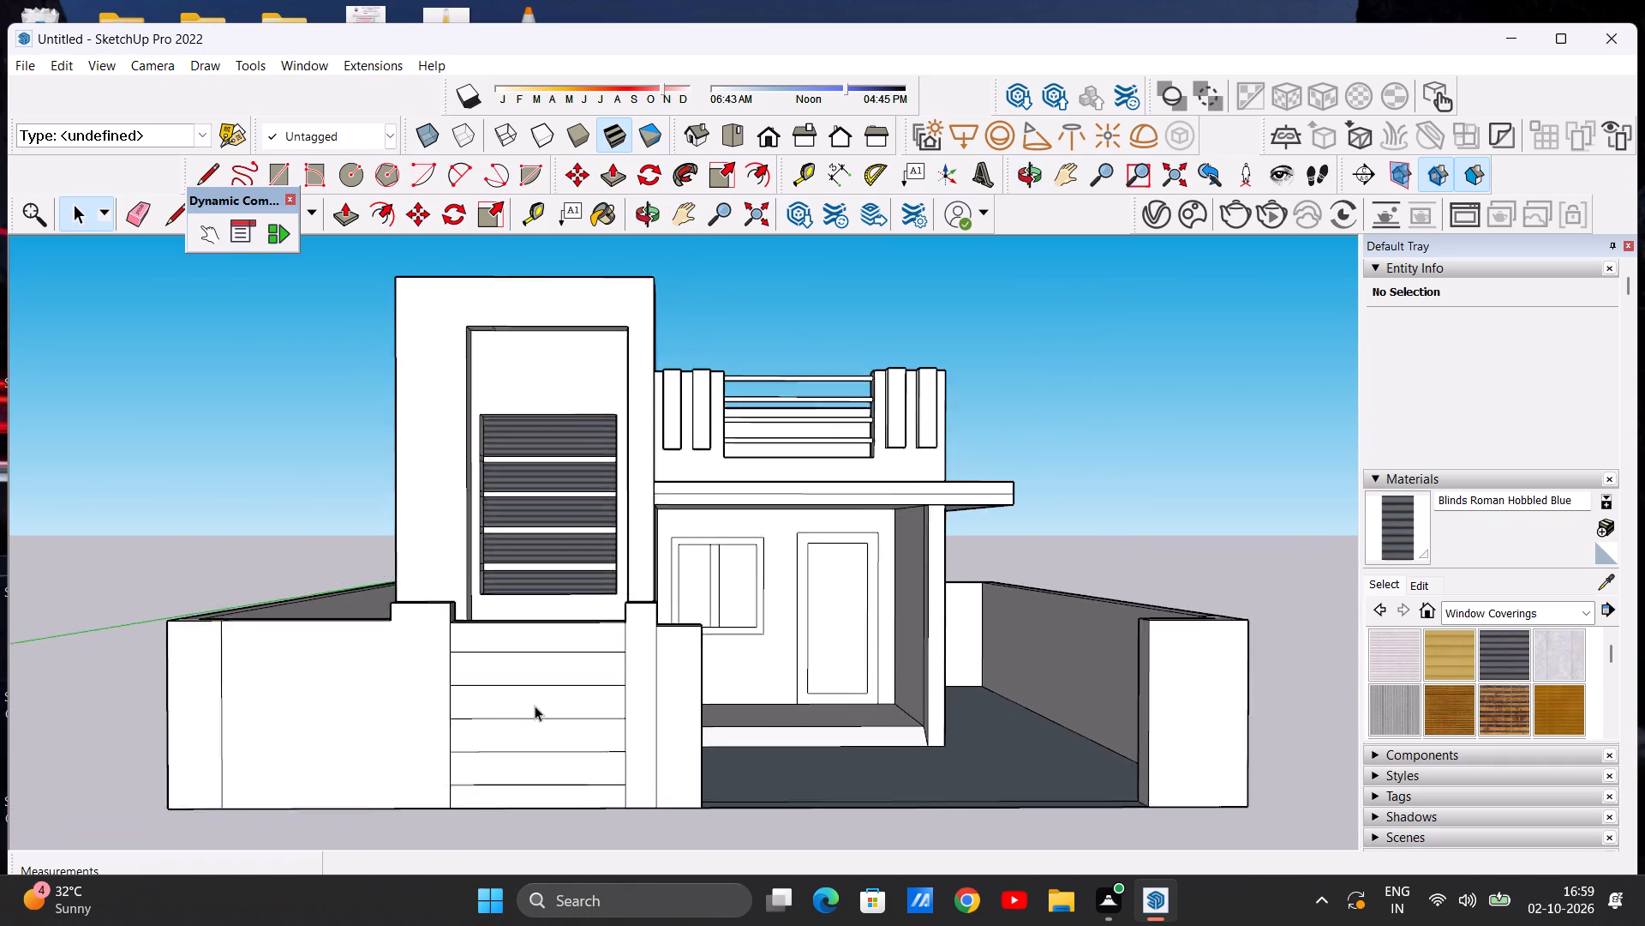
scroll(535, 706, "up", 1)
scroll(544, 721, "down", 8)
scroll(556, 679, "up", 6)
scroll(527, 694, "down", 3)
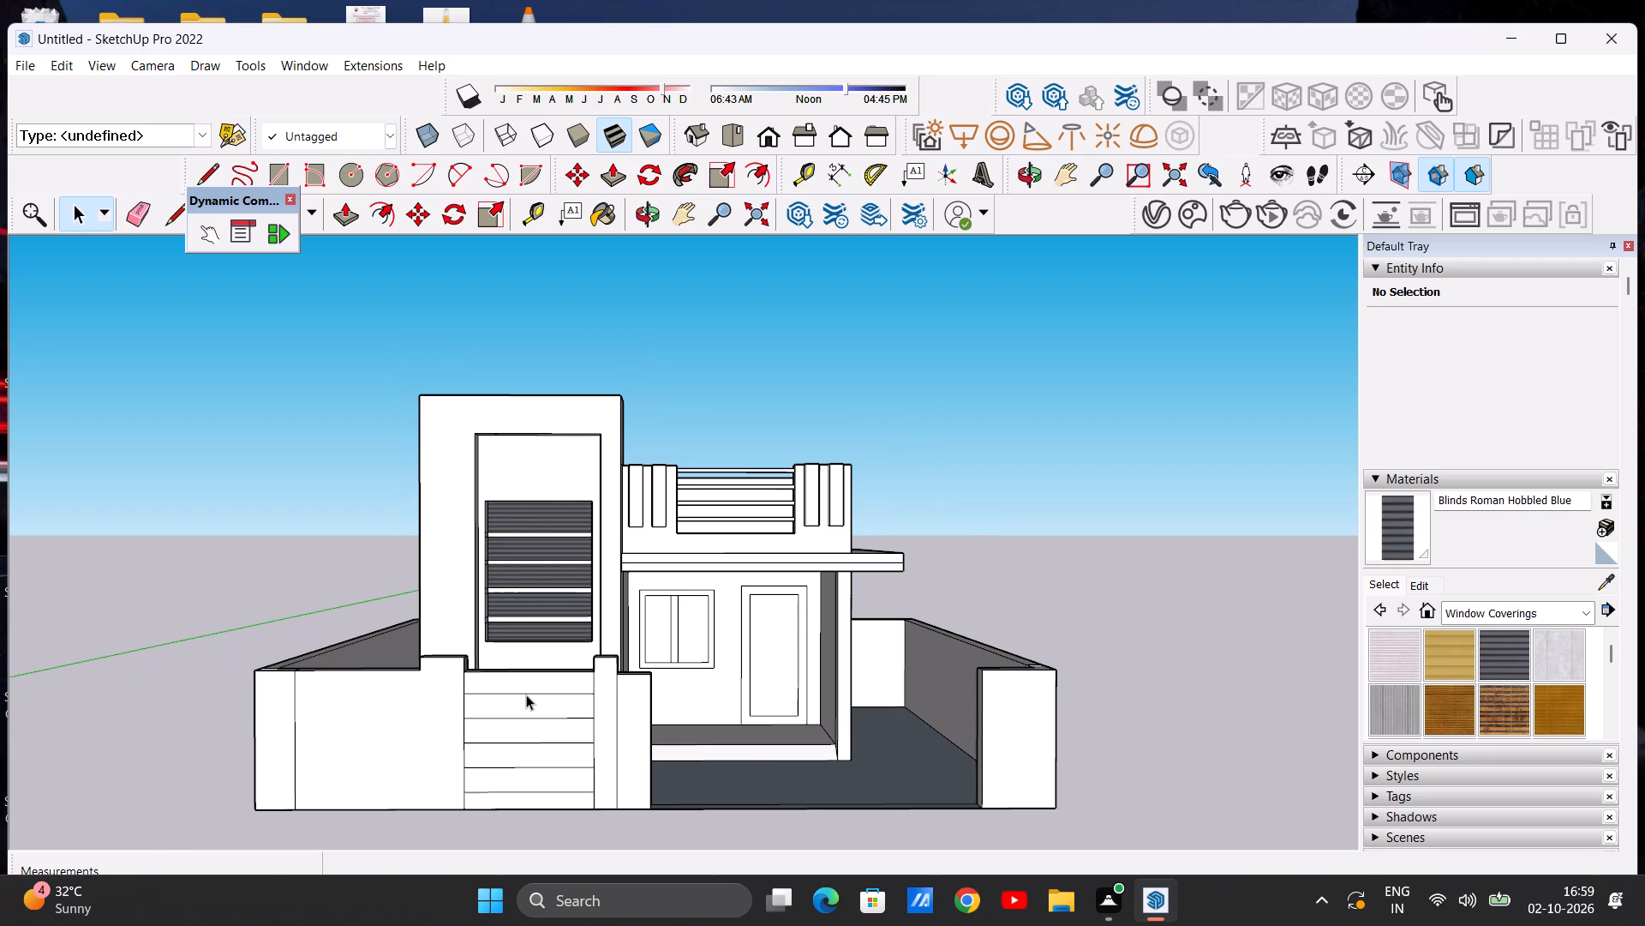
scroll(526, 694, "down", 1)
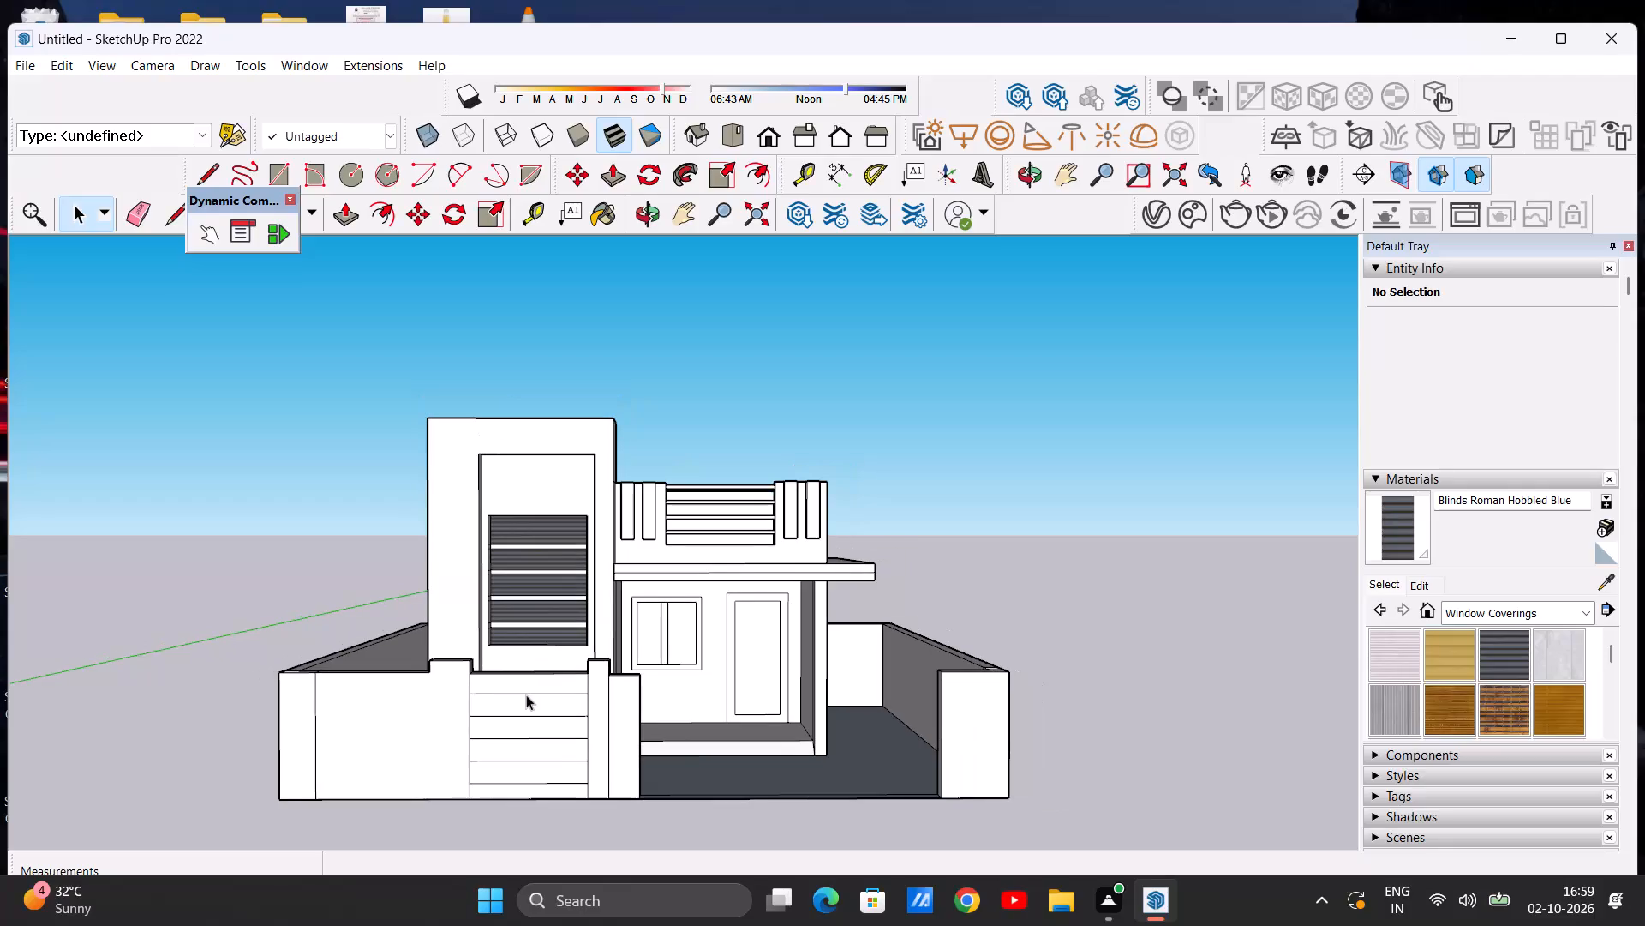
scroll(513, 801, "up", 5)
scroll(560, 797, "down", 3)
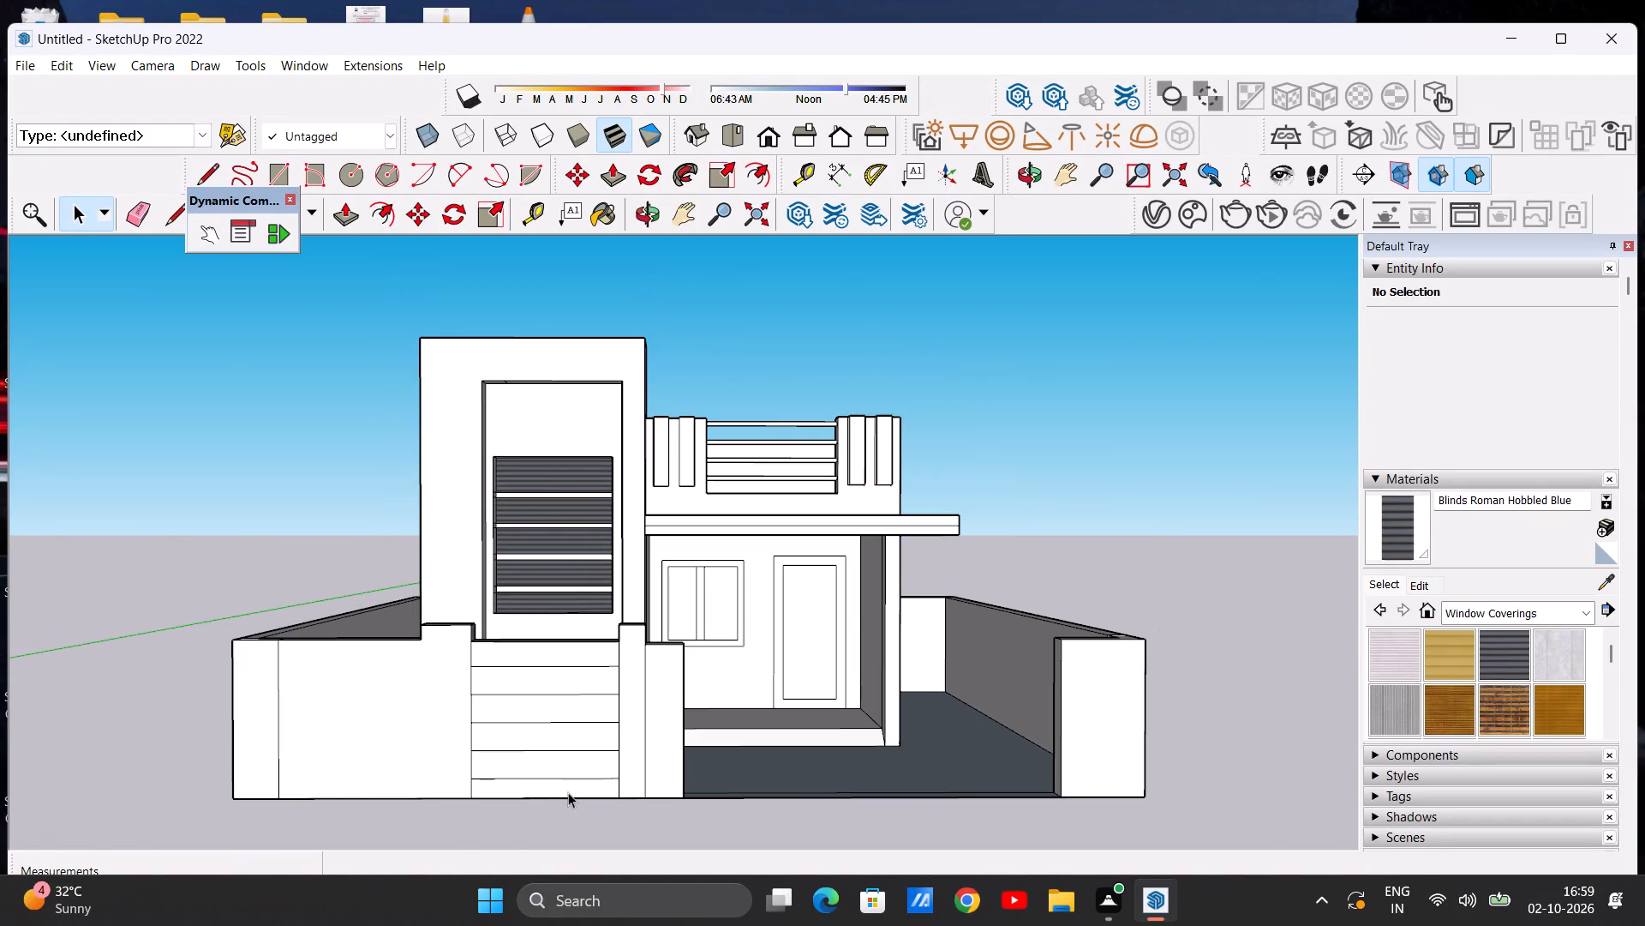
scroll(585, 761, "up", 2)
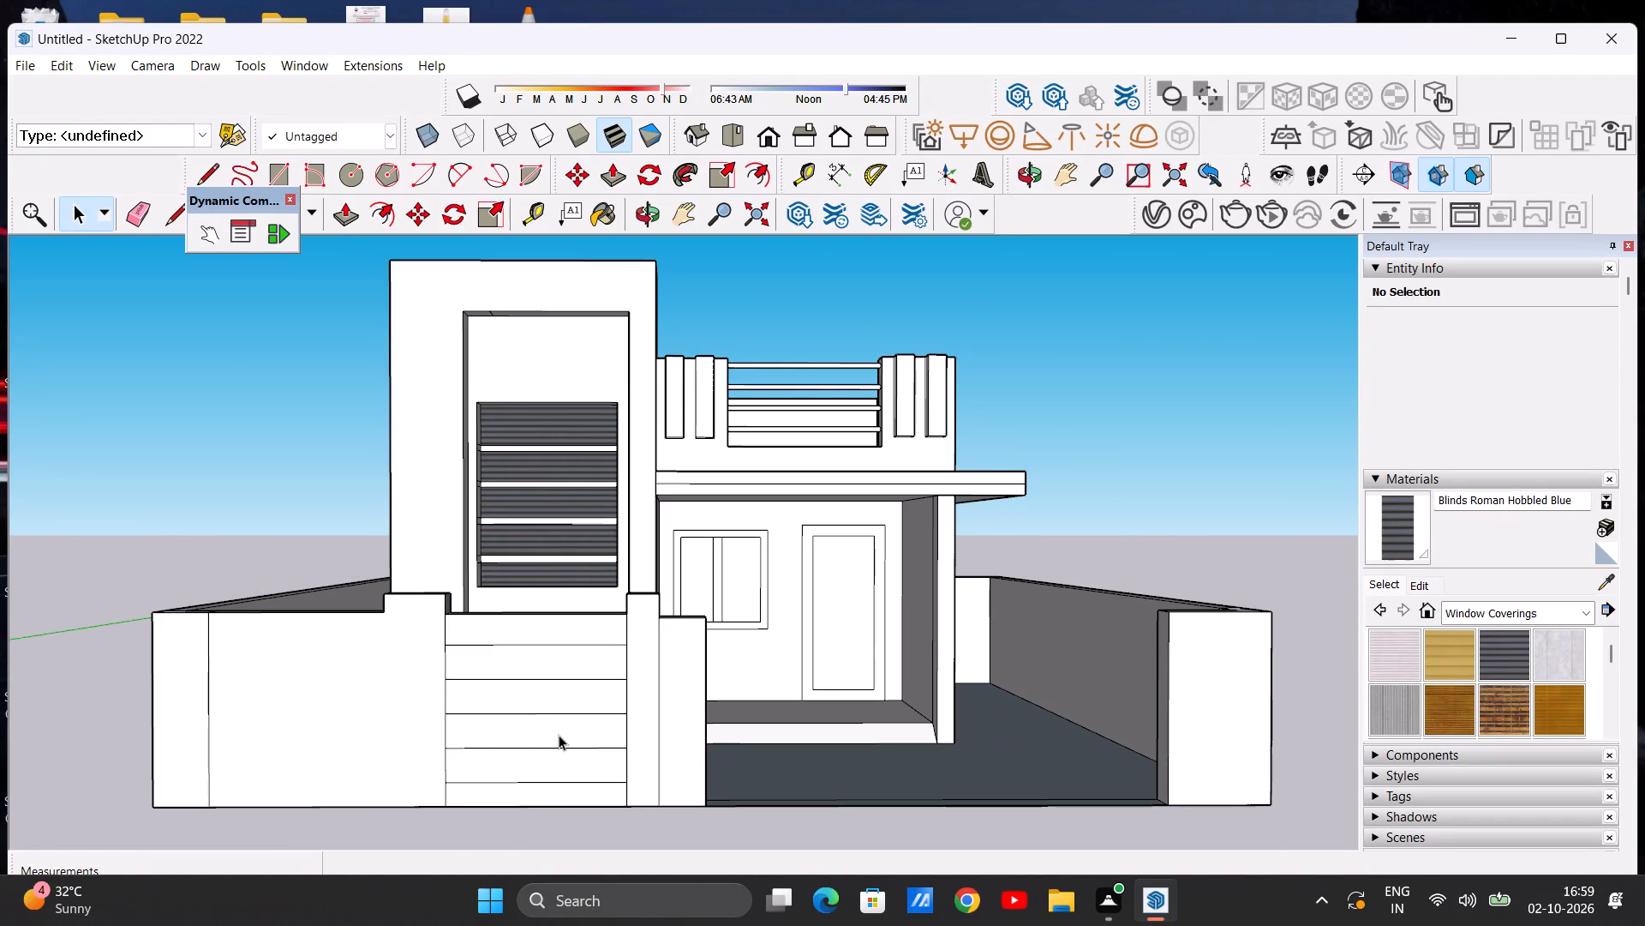
scroll(623, 690, "down", 3)
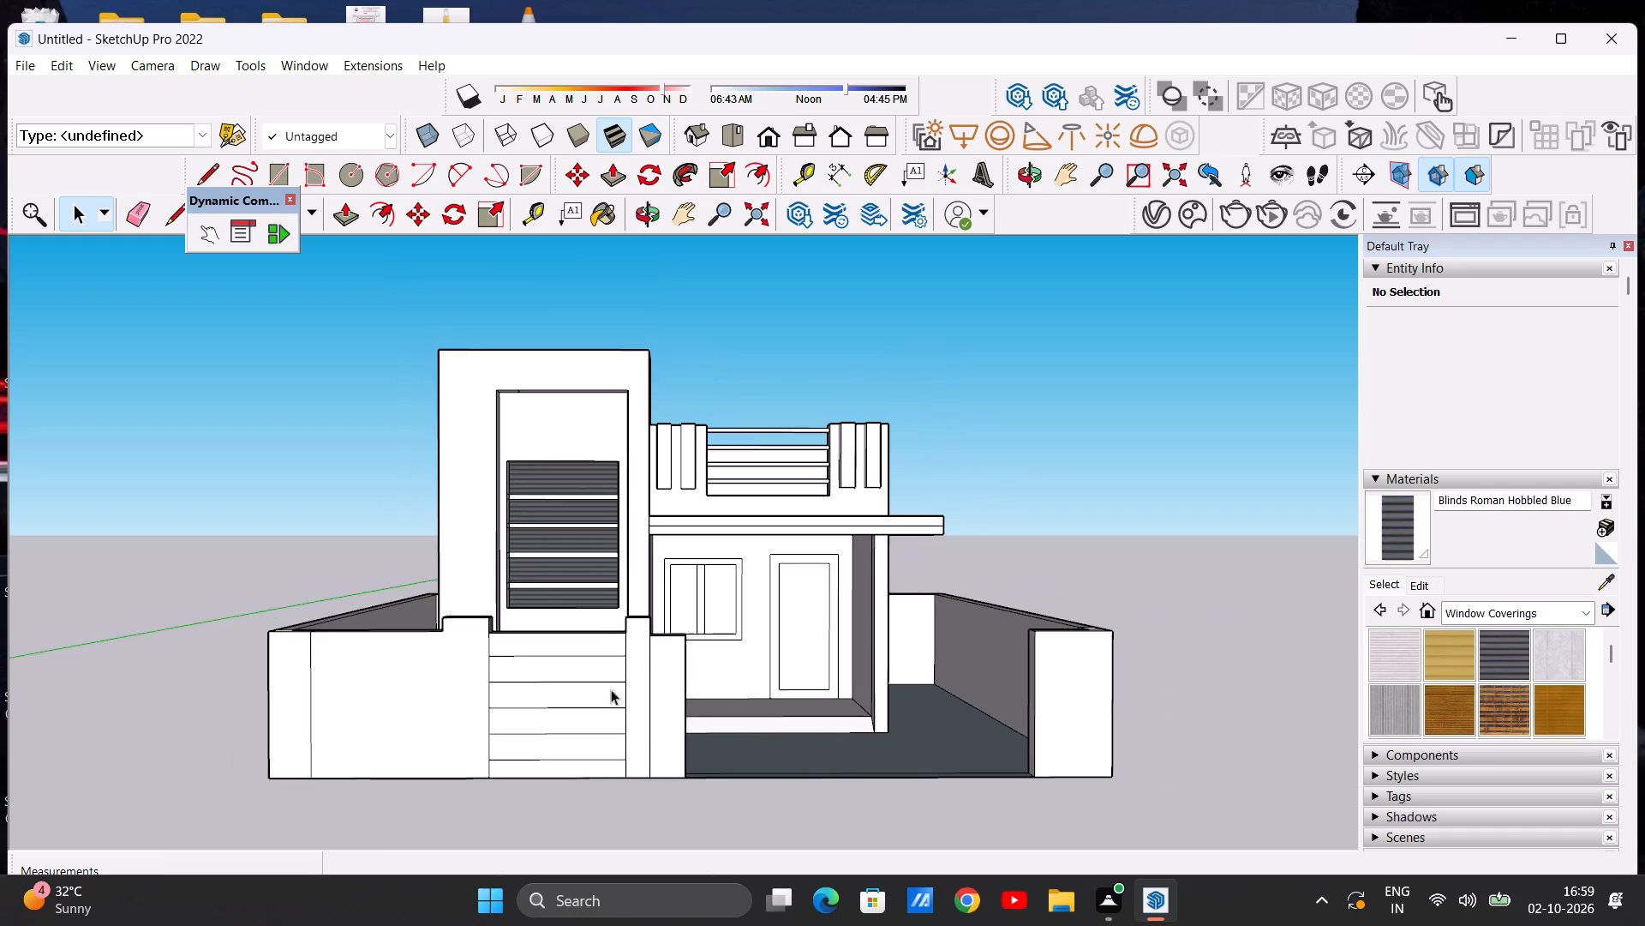
middle_click_drag(469, 678, 577, 714)
scroll(576, 691, "up", 3)
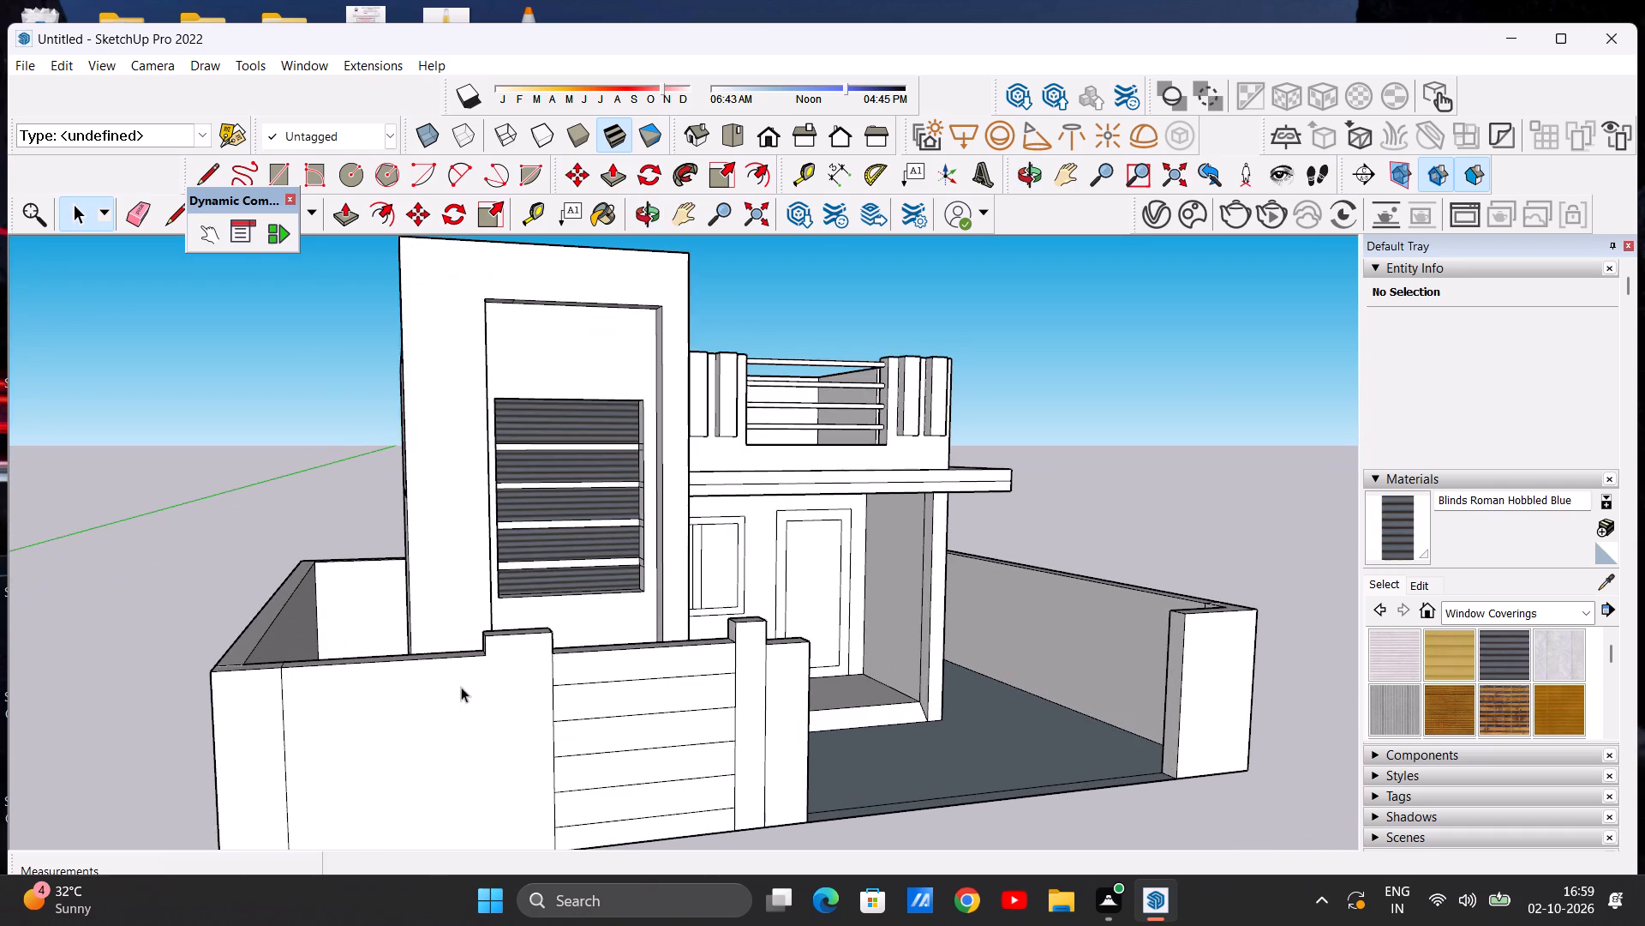
middle_click_drag(480, 710, 478, 695)
scroll(494, 720, "down", 6)
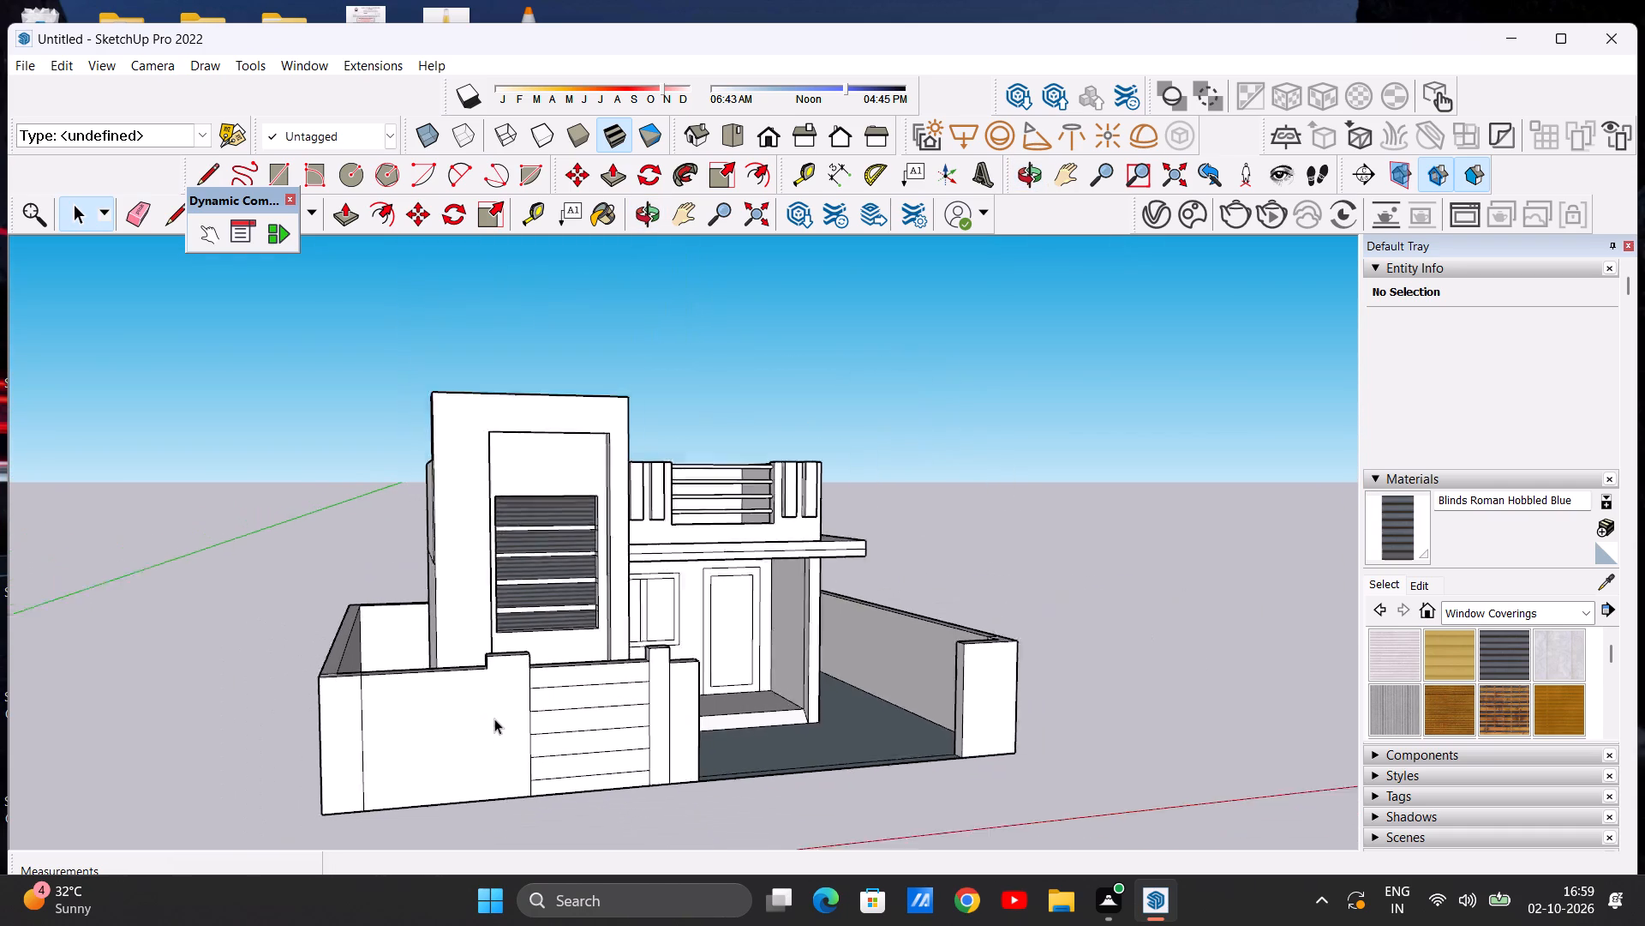
scroll(494, 719, "down", 1)
middle_click_drag(547, 707, 610, 755)
scroll(554, 723, "up", 4)
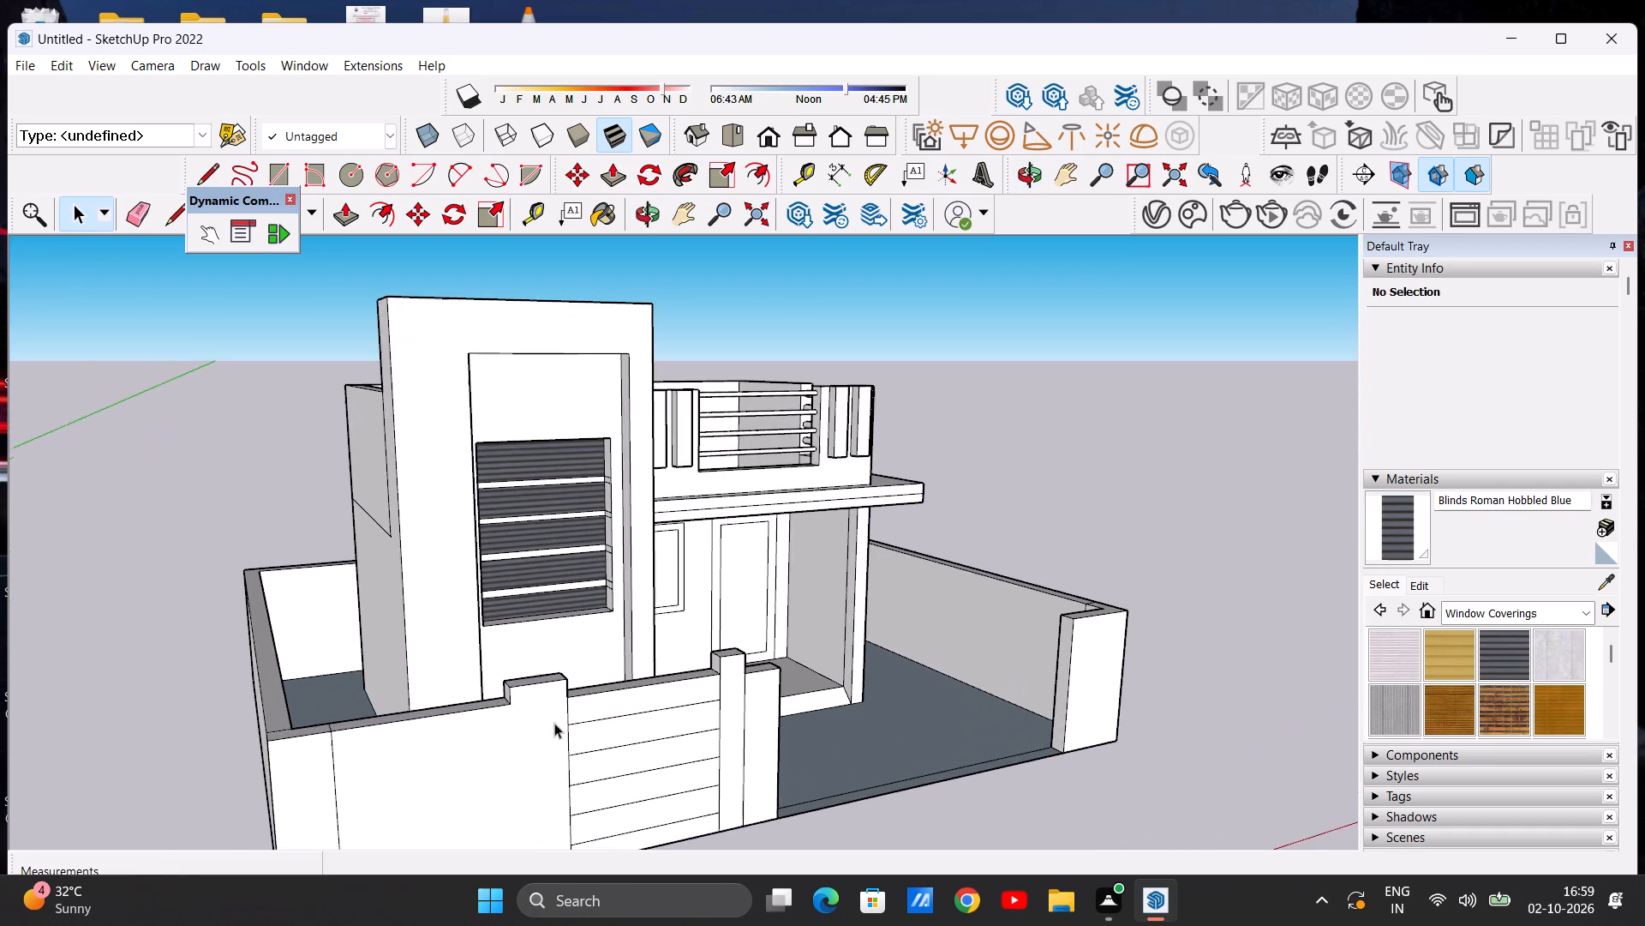
scroll(554, 723, "up", 1)
middle_click_drag(551, 720, 508, 697)
scroll(505, 720, "down", 6)
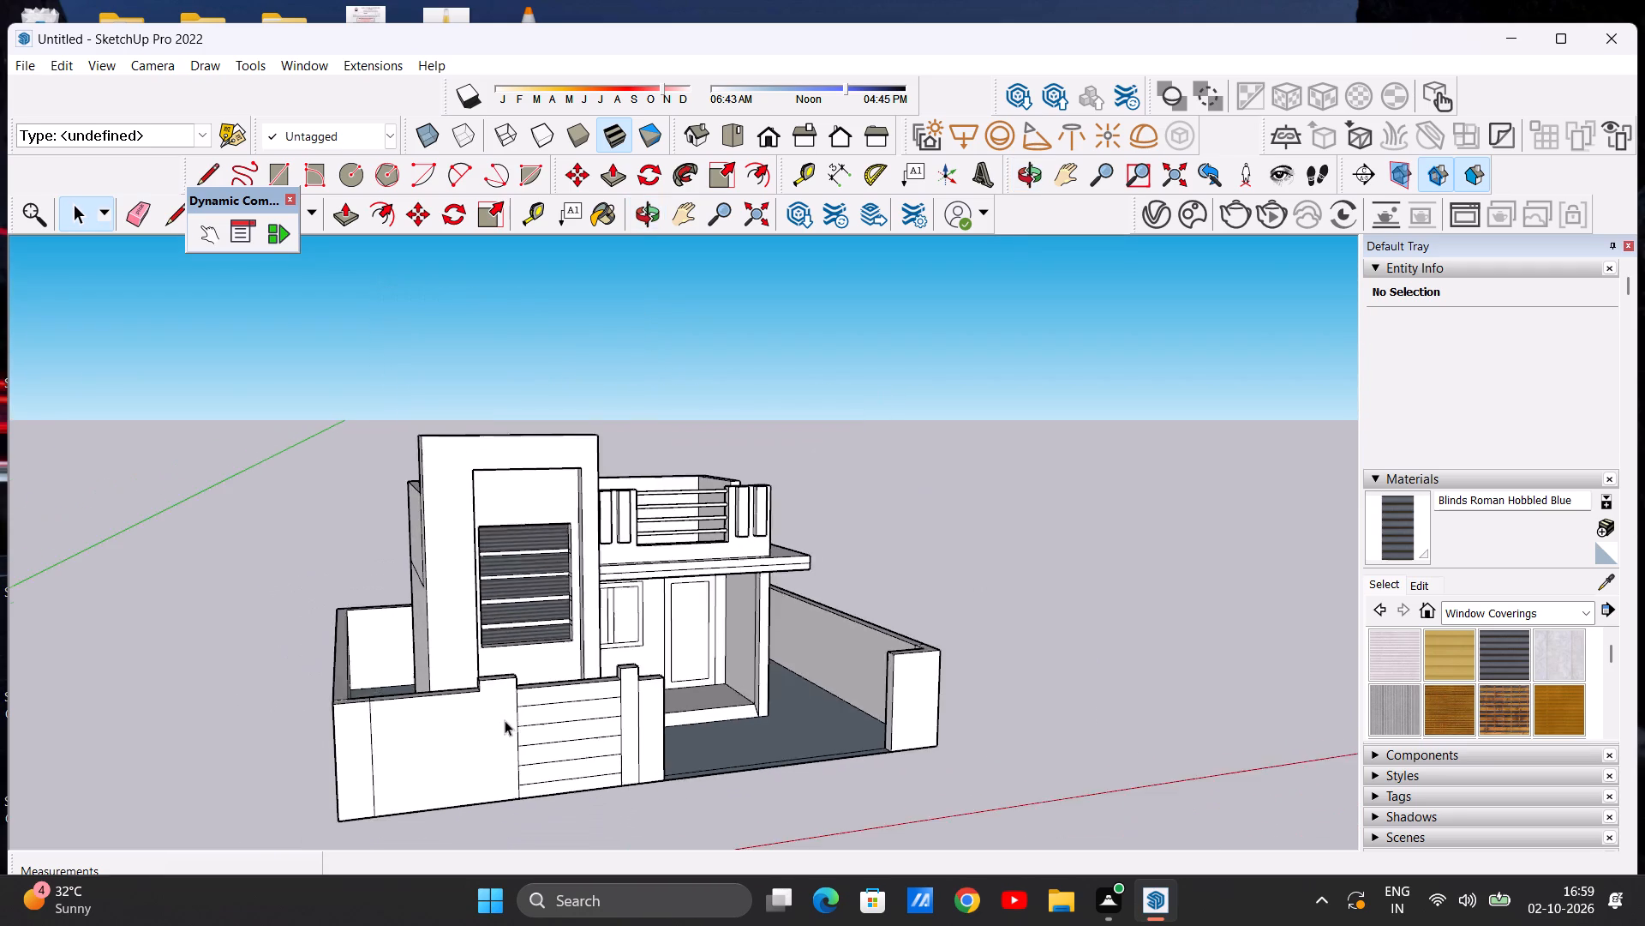
Examine the house, grooved front wall segment and gate opening from the front and from oblique angles at varying distances.
scroll(505, 720, "down", 3)
middle_click_drag(547, 731, 476, 710)
scroll(500, 710, "up", 3)
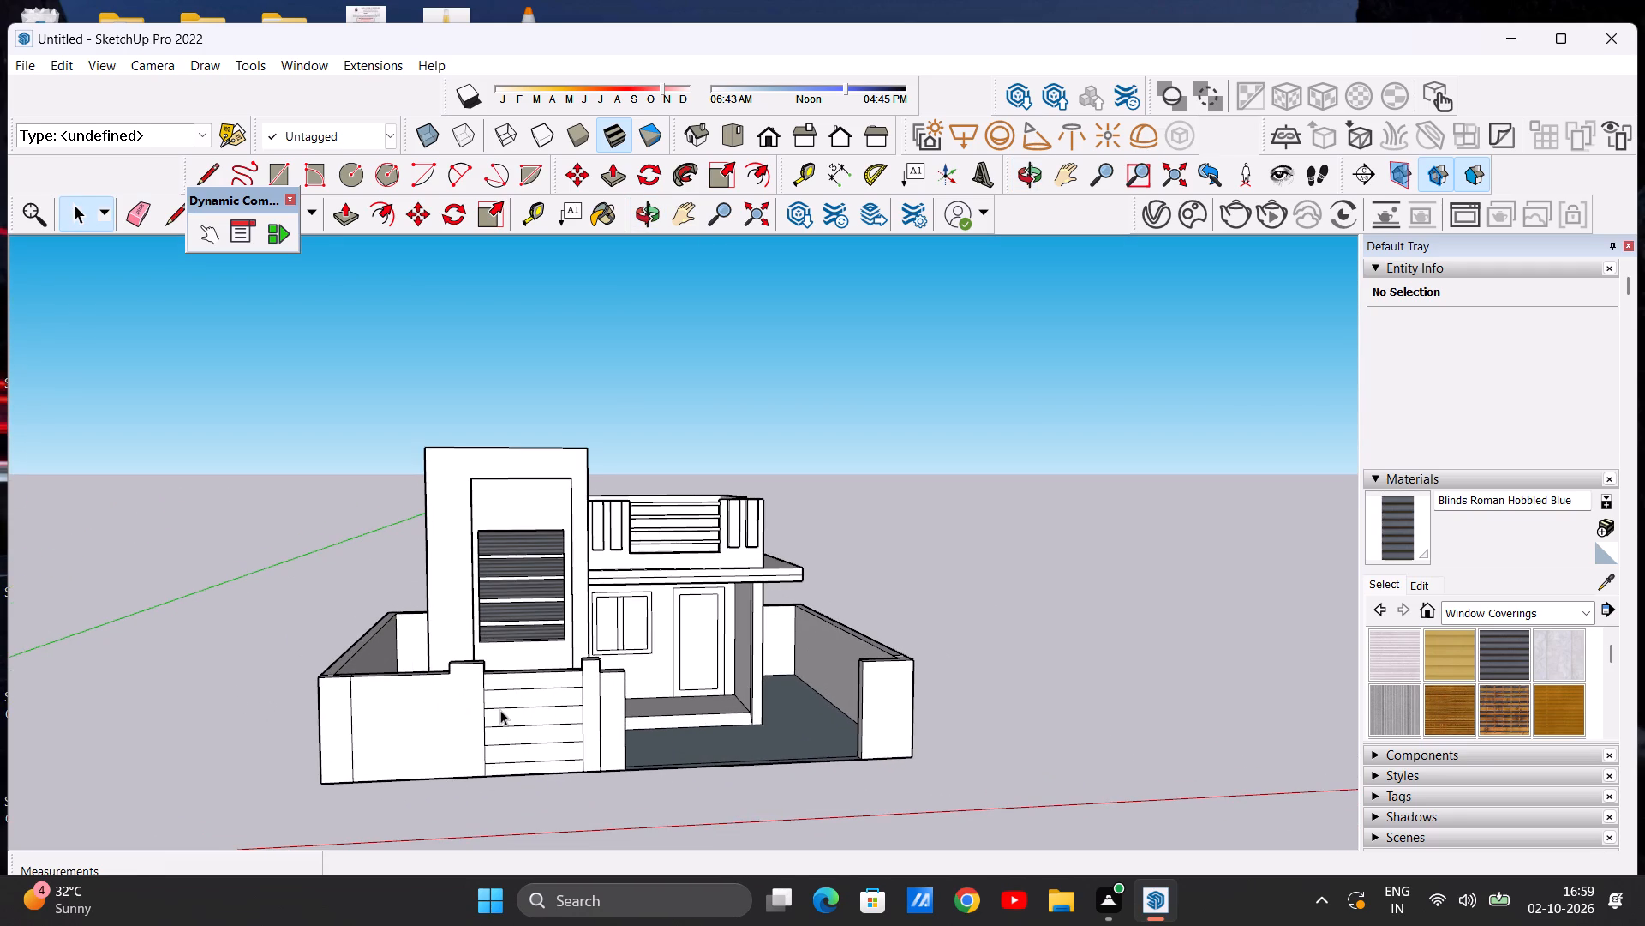
scroll(508, 709, "down", 3)
scroll(539, 749, "up", 4)
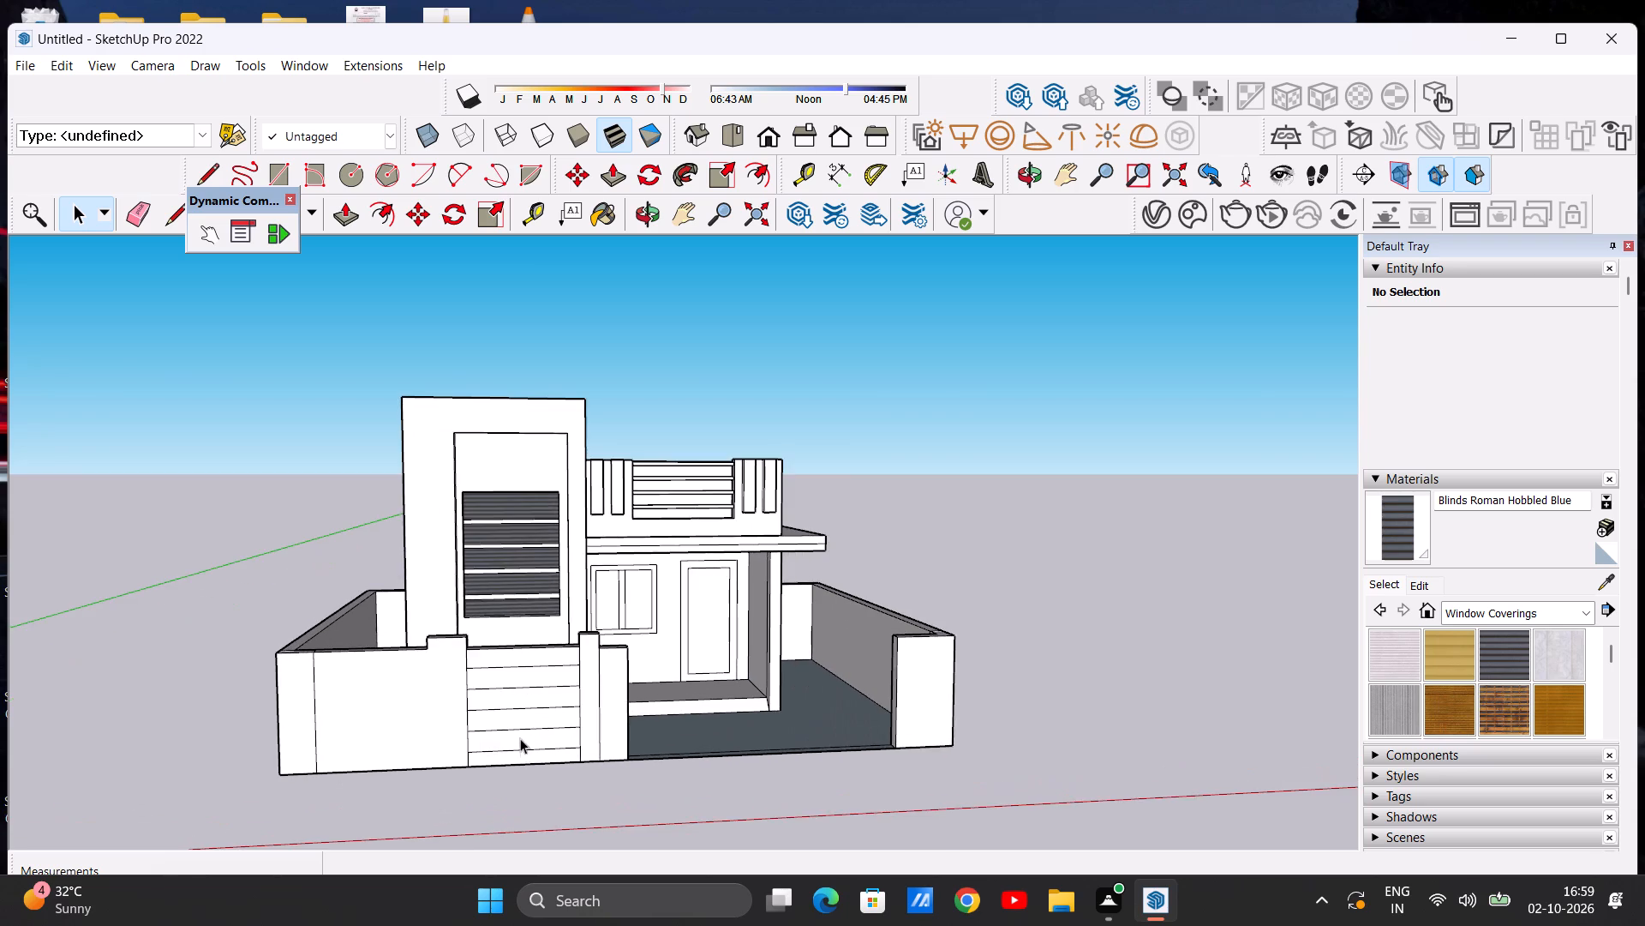
scroll(519, 737, "down", 3)
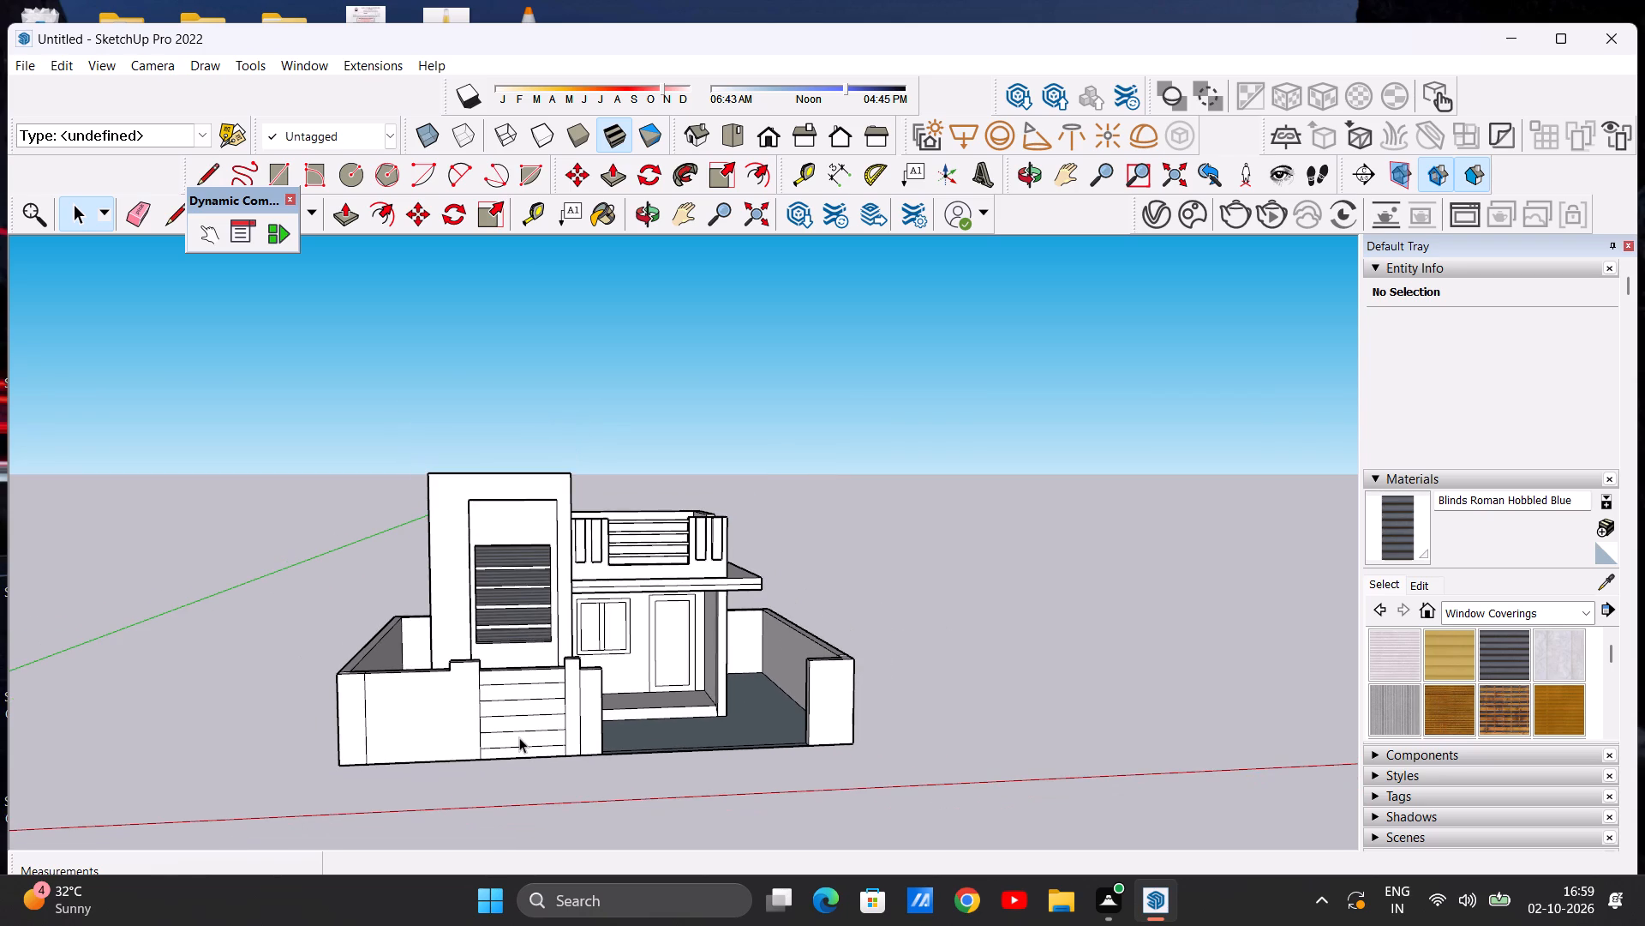
scroll(512, 722, "down", 1)
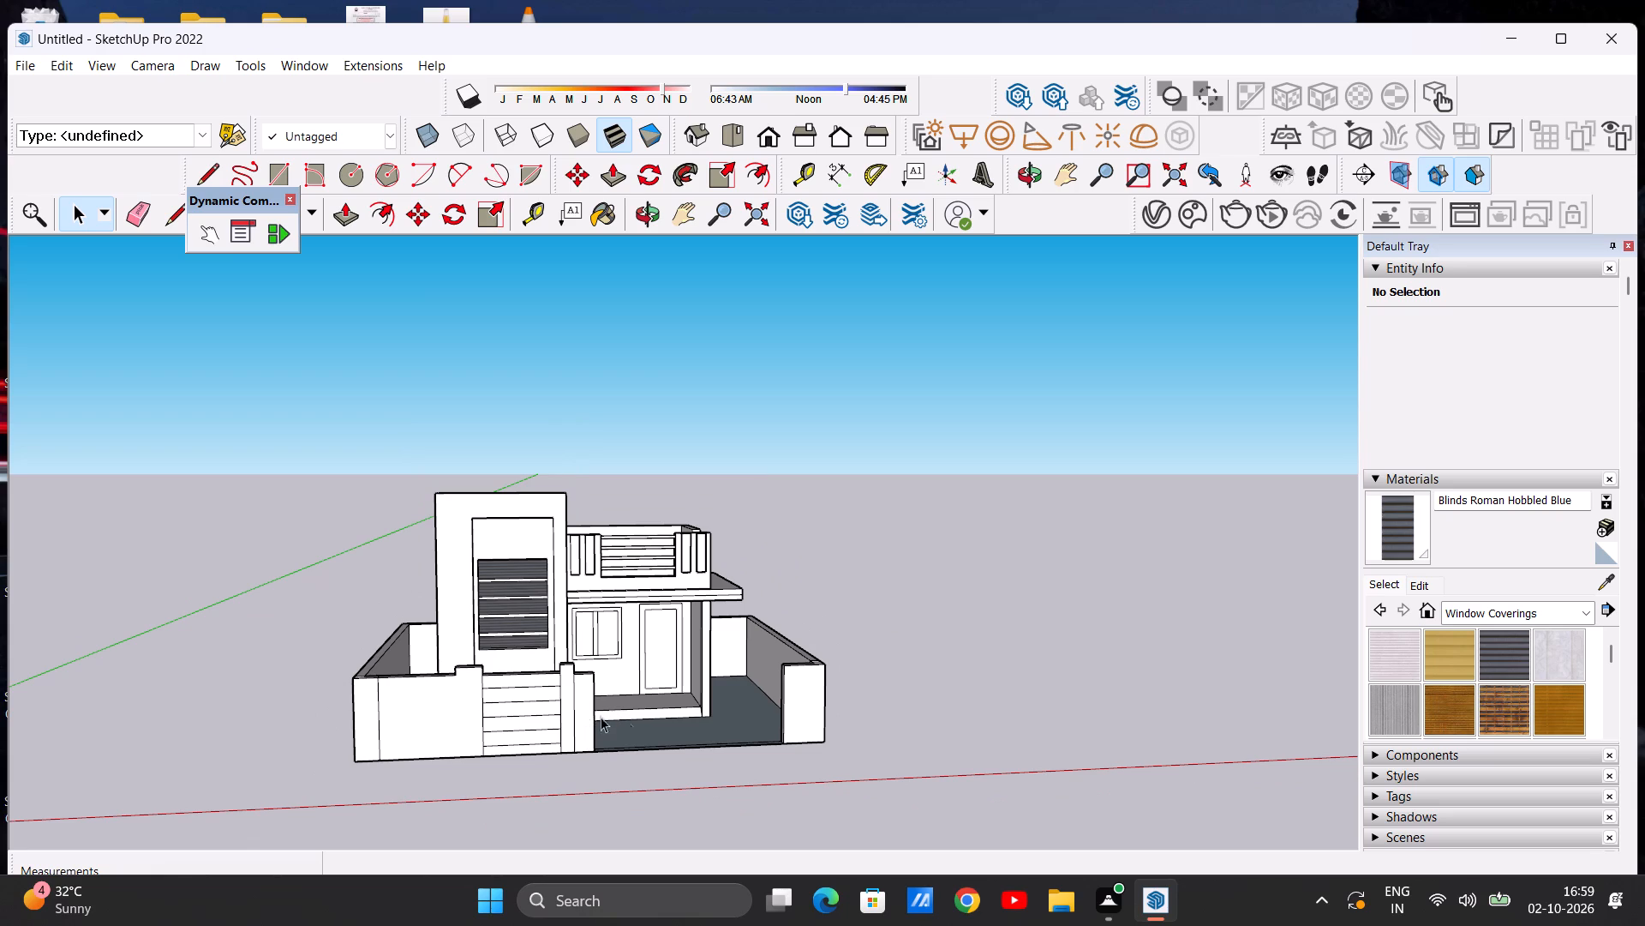
middle_click_drag(660, 723, 572, 724)
middle_click_drag(564, 723, 506, 712)
middle_click_drag(505, 715, 498, 726)
middle_click_drag(495, 732, 446, 765)
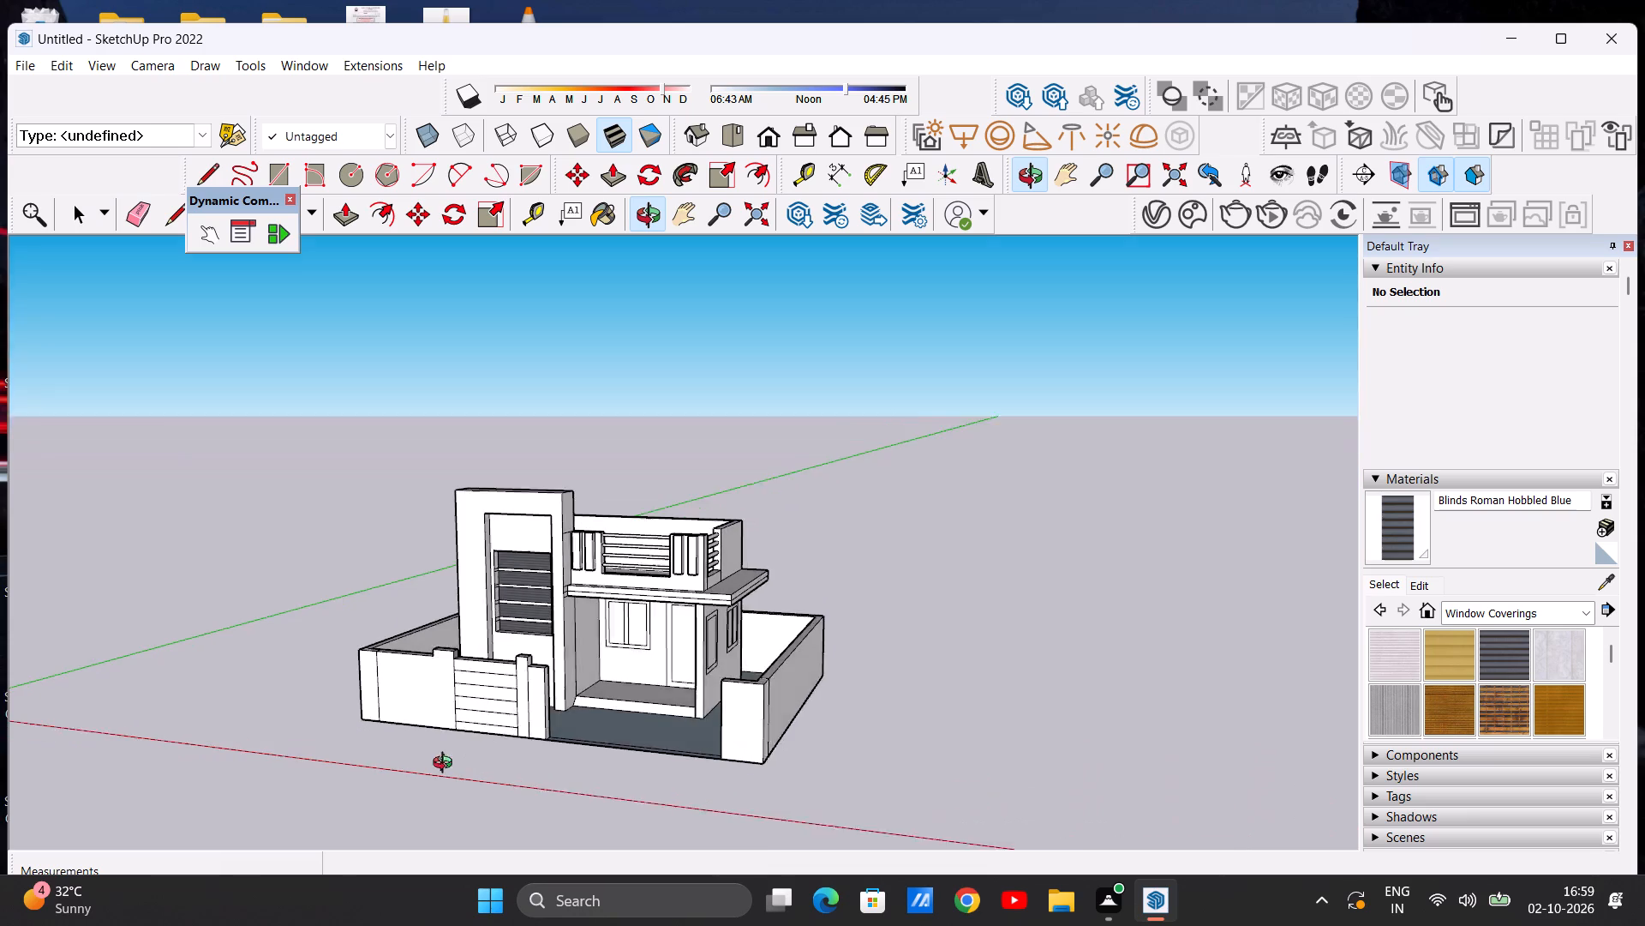
middle_click_drag(446, 765, 488, 814)
scroll(572, 698, "up", 5)
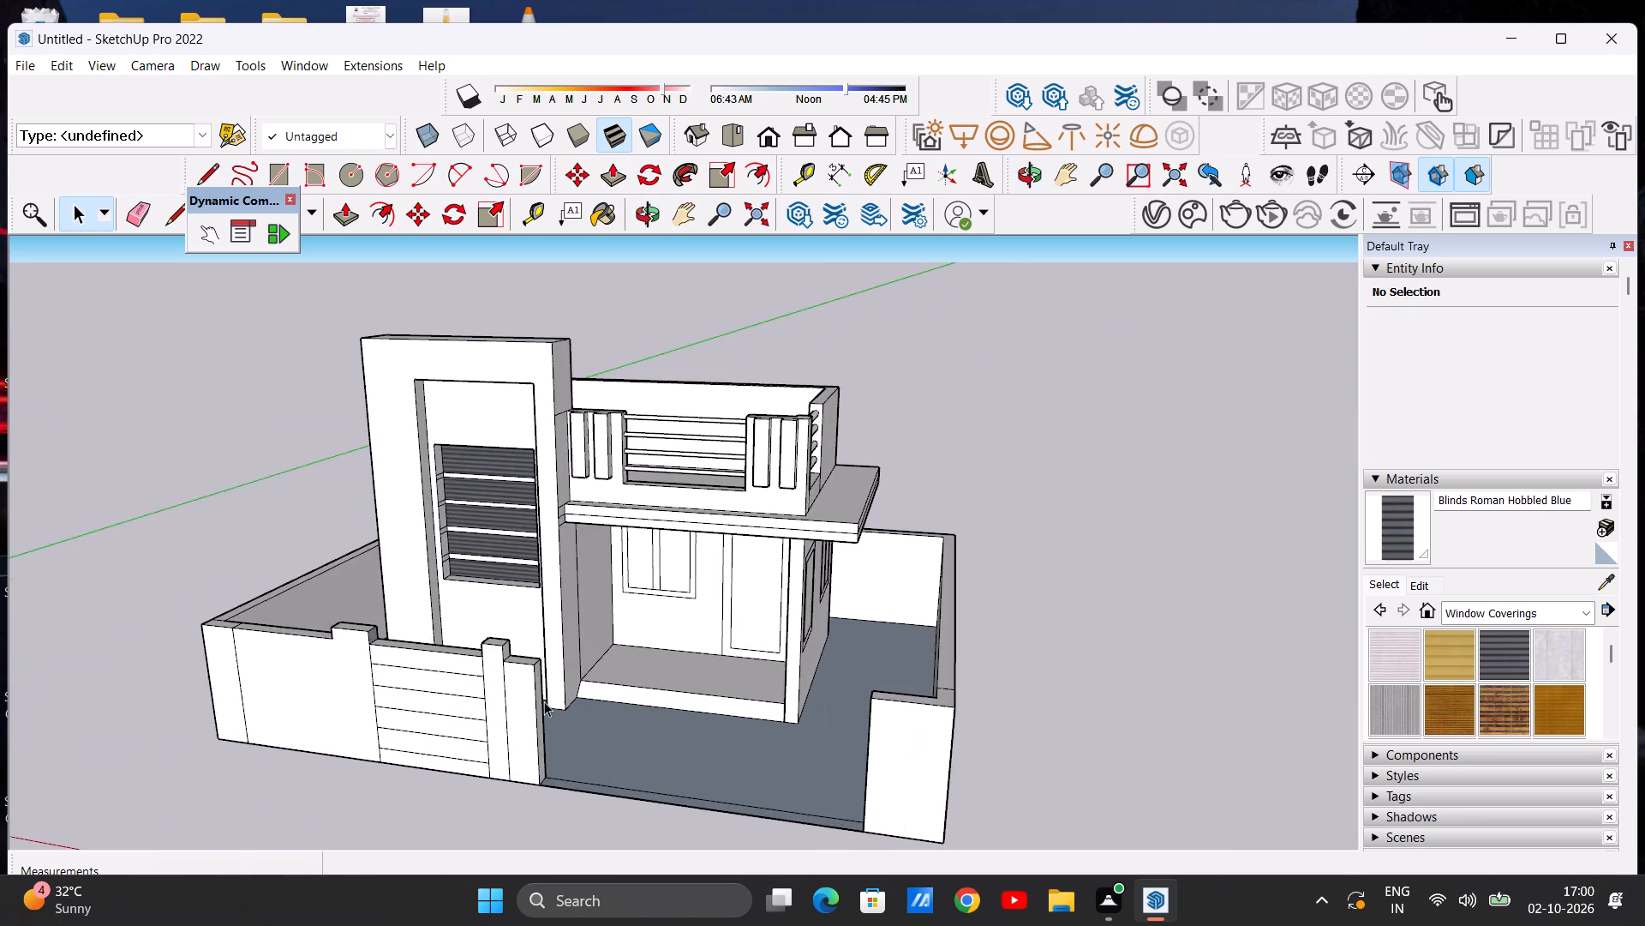
scroll(544, 701, "up", 3)
scroll(558, 708, "down", 2)
middle_click_drag(529, 719, 502, 700)
scroll(543, 694, "up", 3)
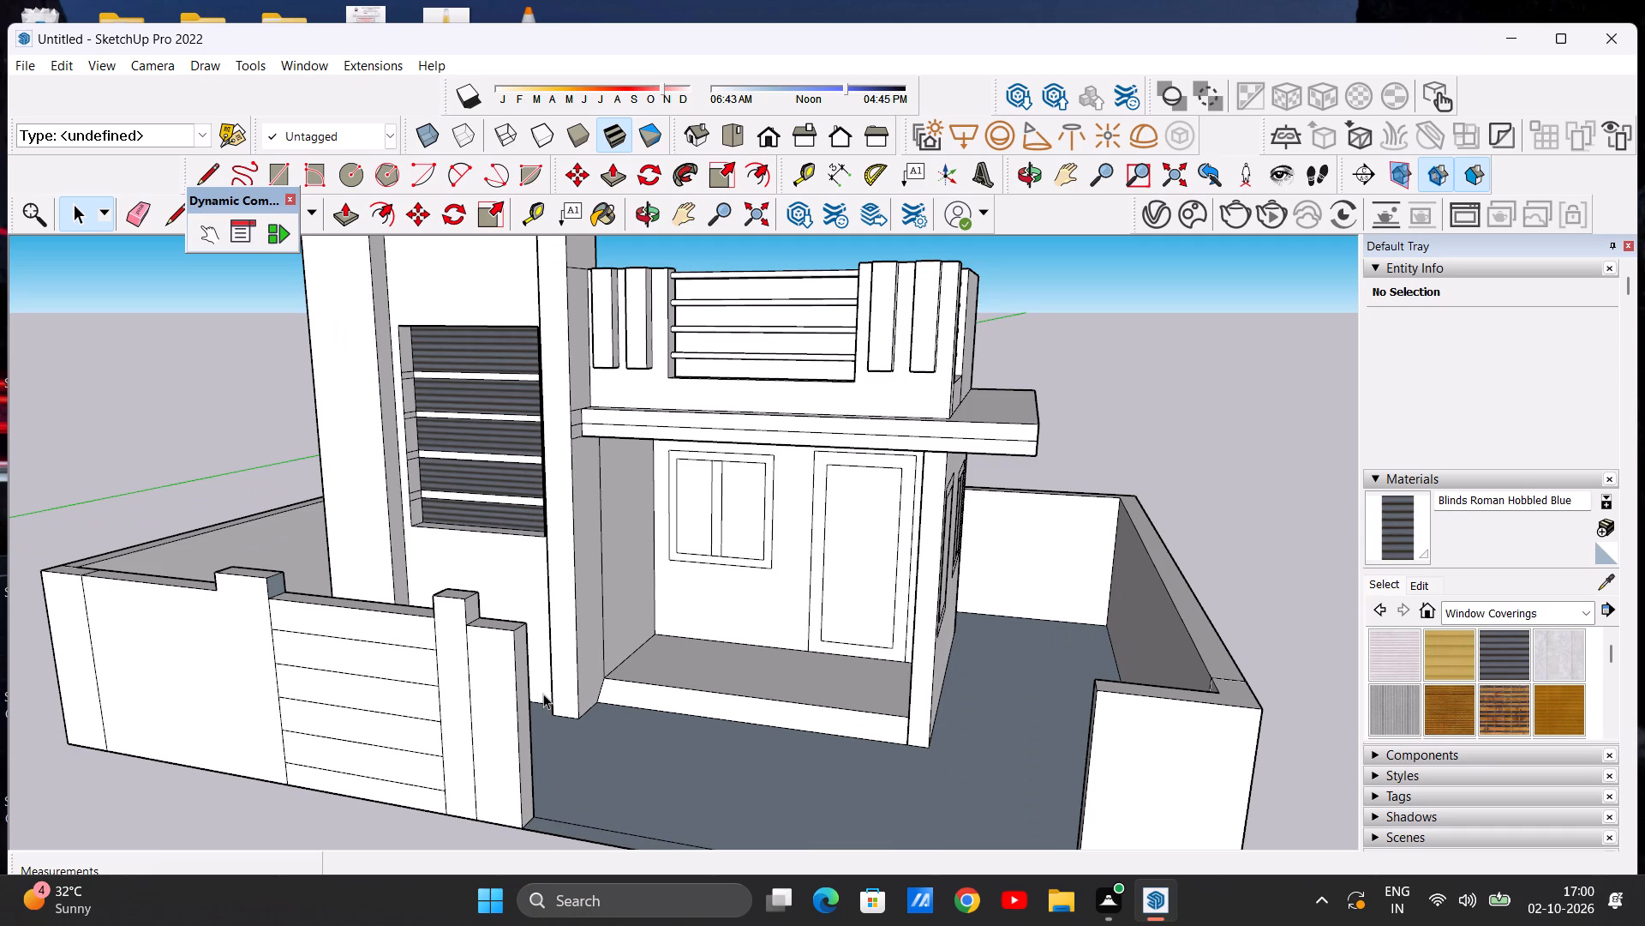
scroll(571, 686, "down", 6)
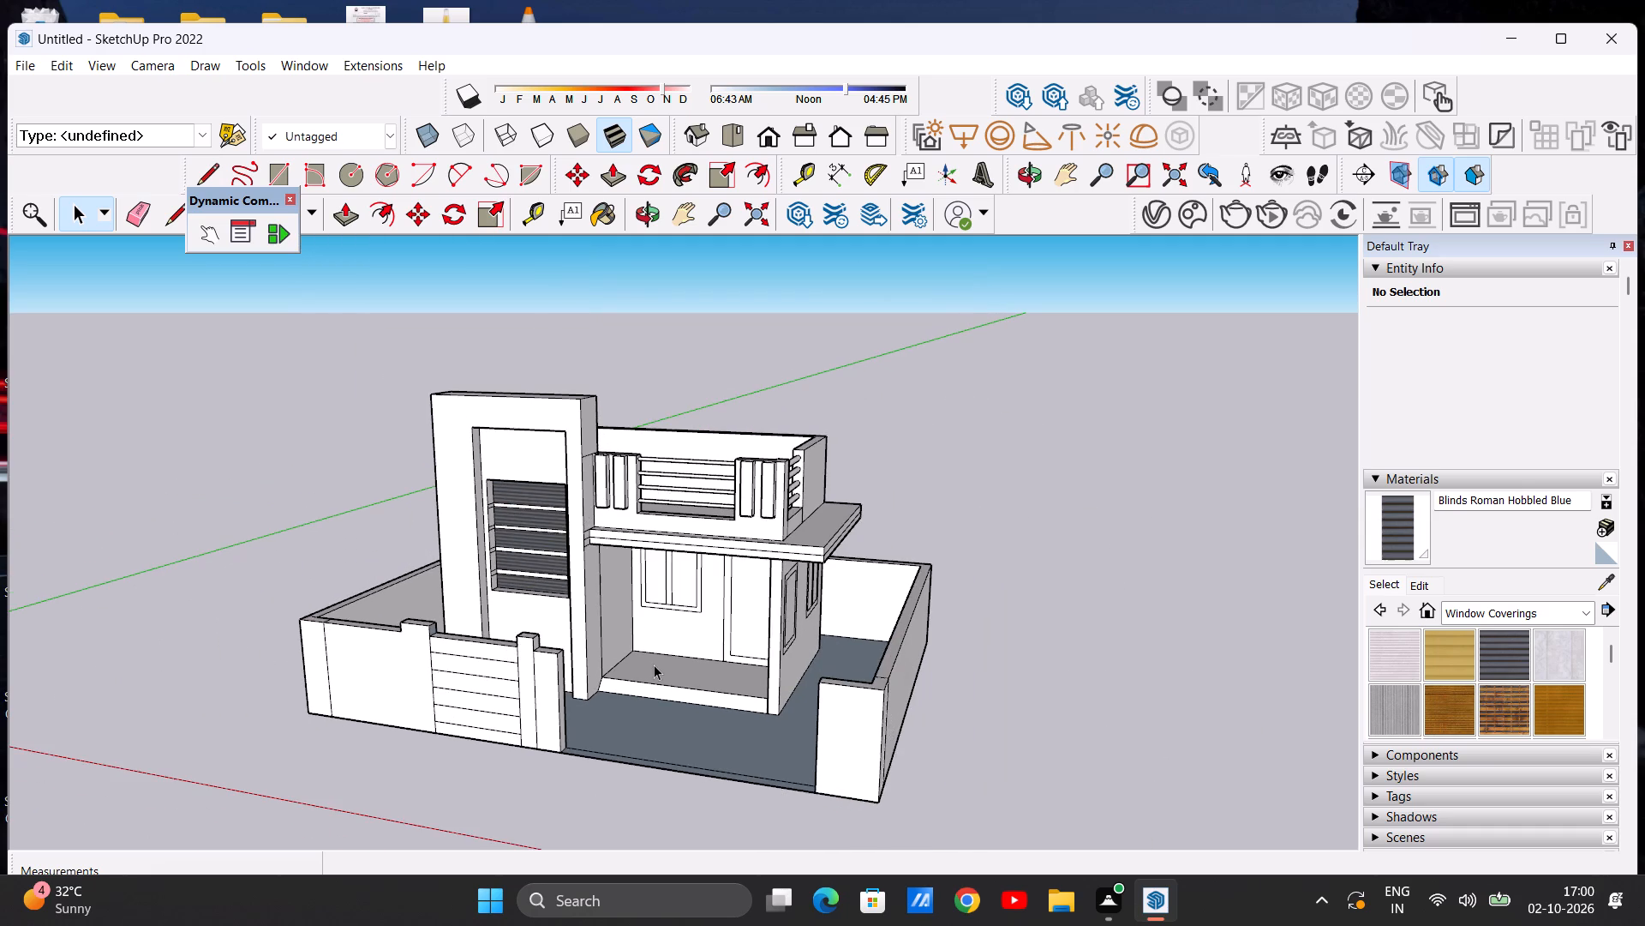
scroll(654, 664, "down", 4)
middle_click_drag(591, 707, 753, 657)
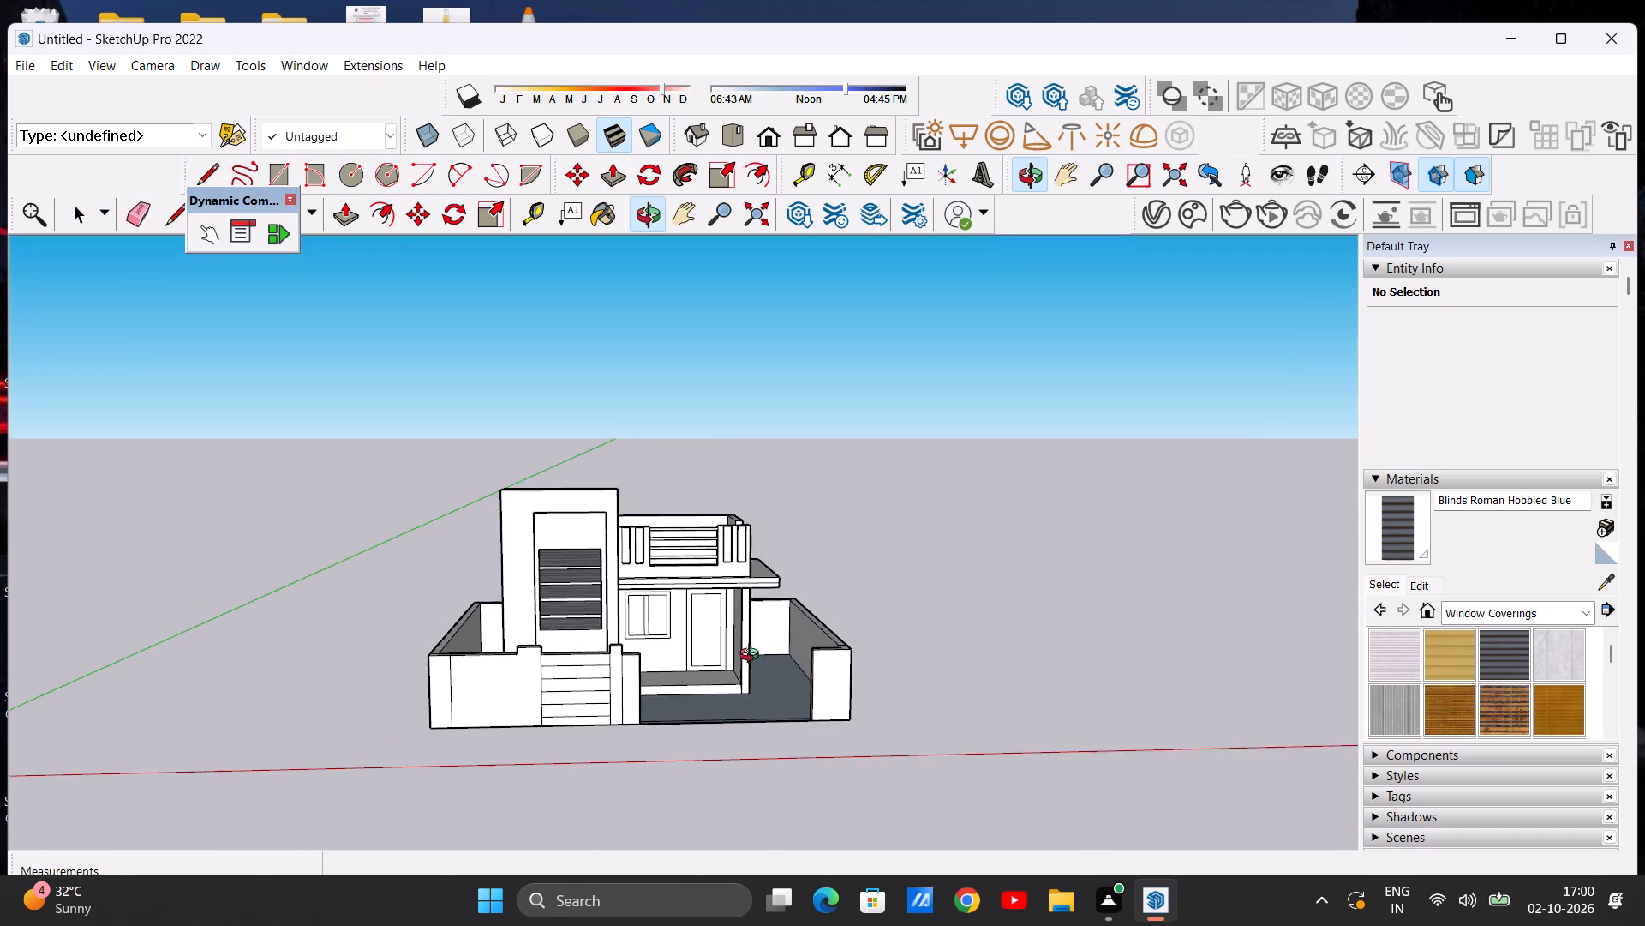
middle_click_drag(753, 657, 735, 624)
middle_click(733, 618)
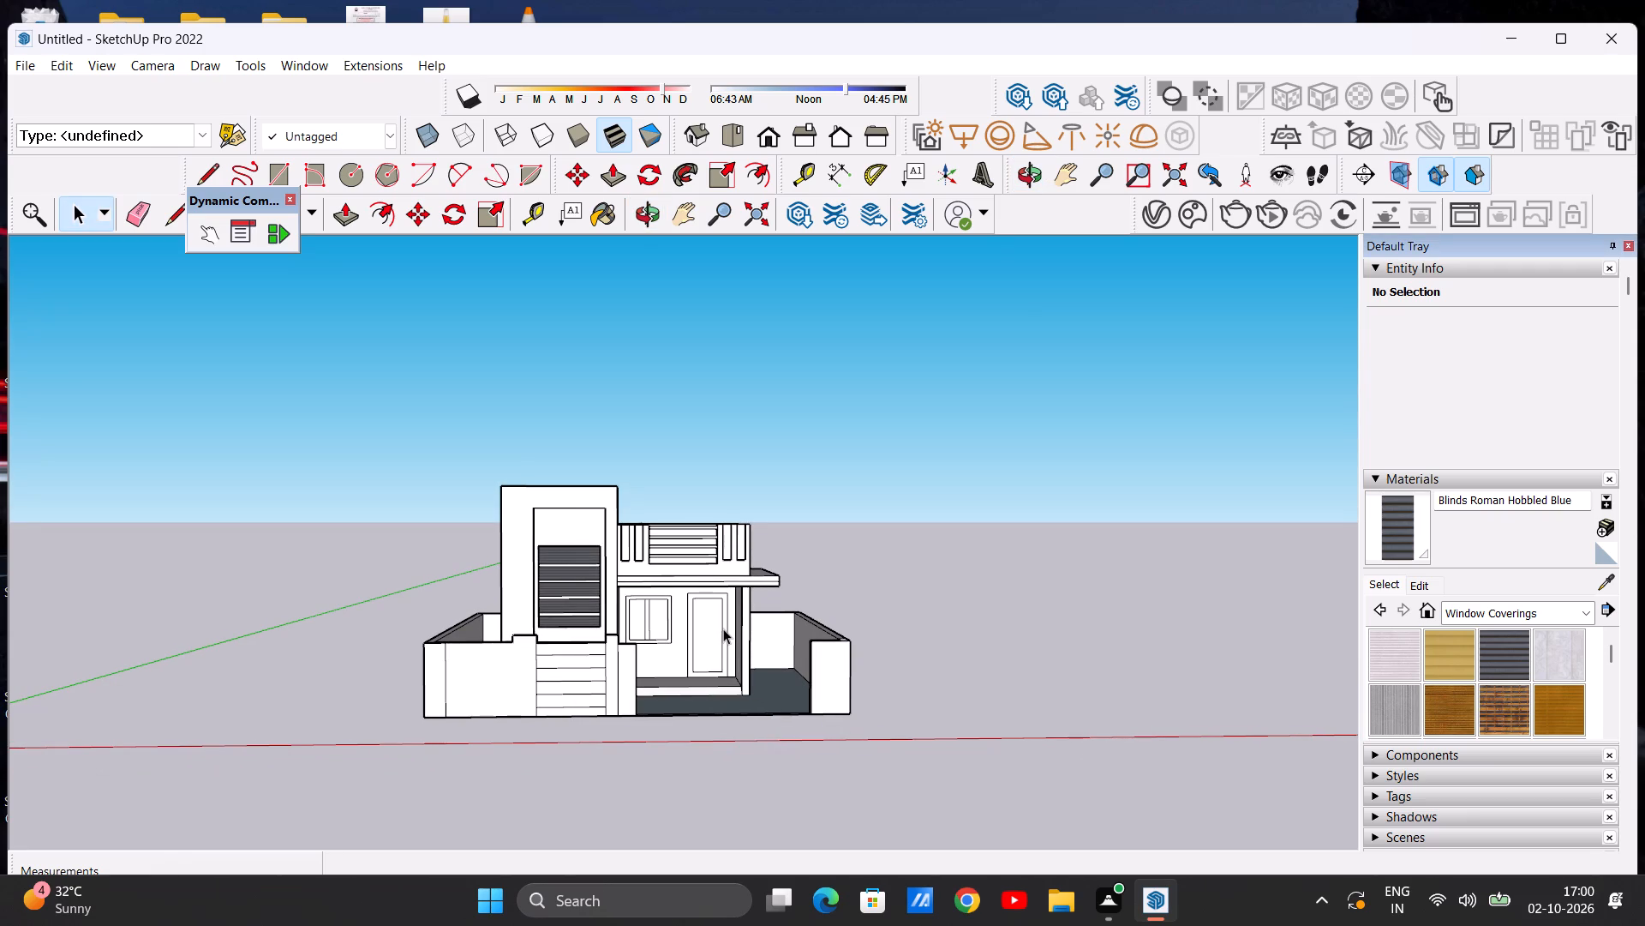
scroll(797, 691, "up", 2)
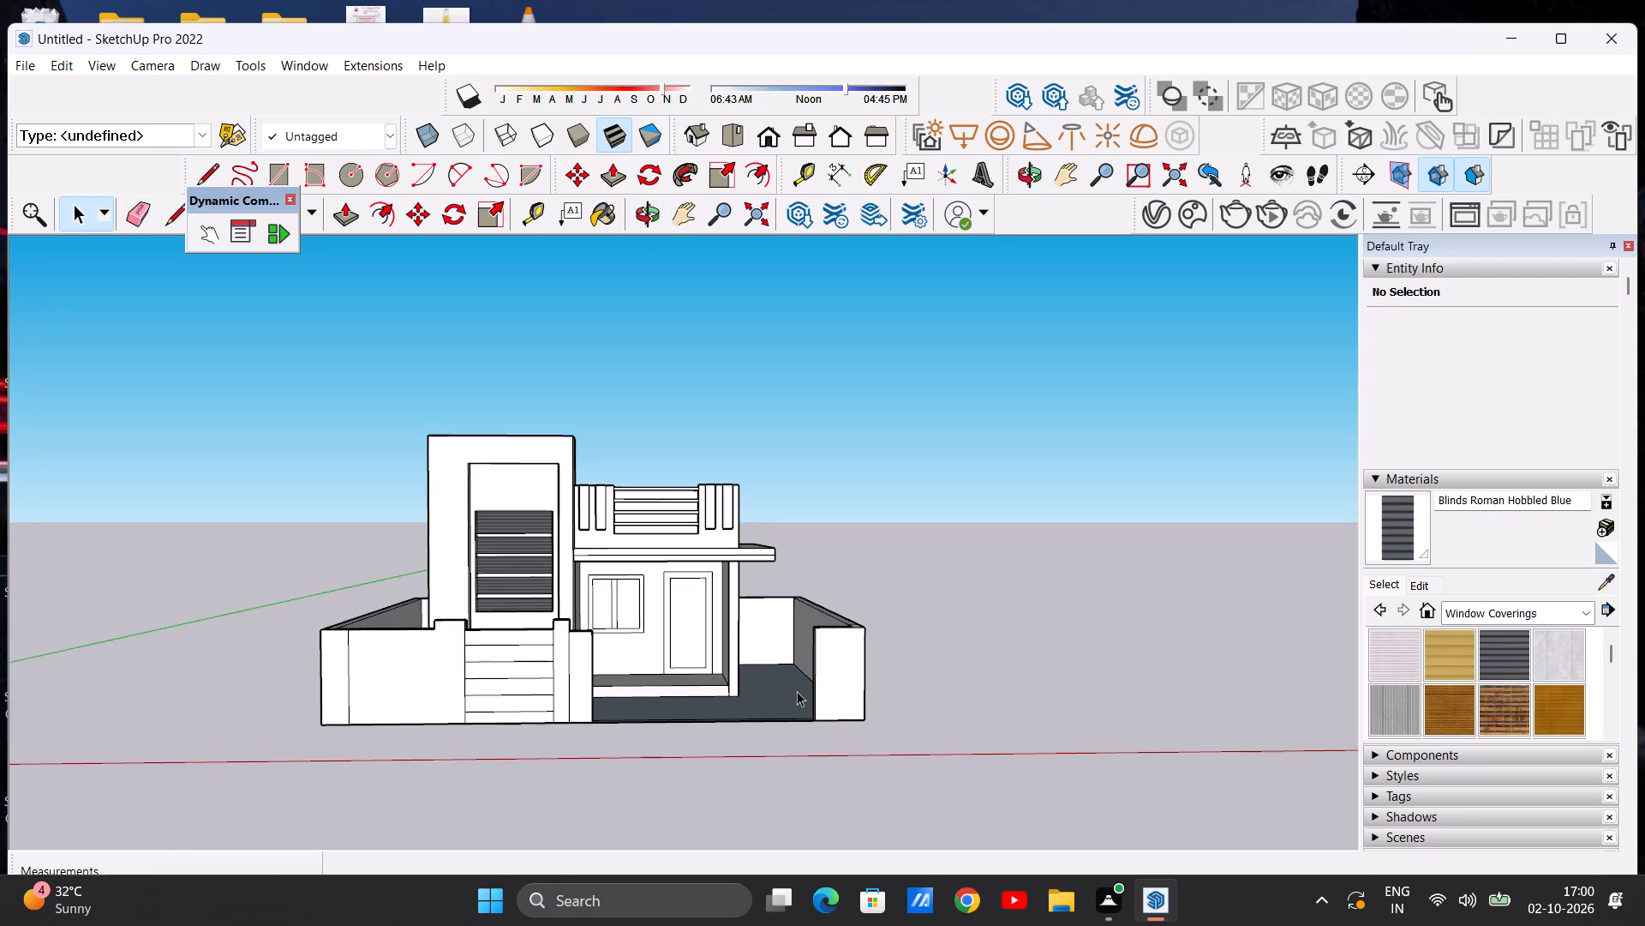
scroll(759, 683, "down", 3)
middle_click_drag(813, 694, 918, 672)
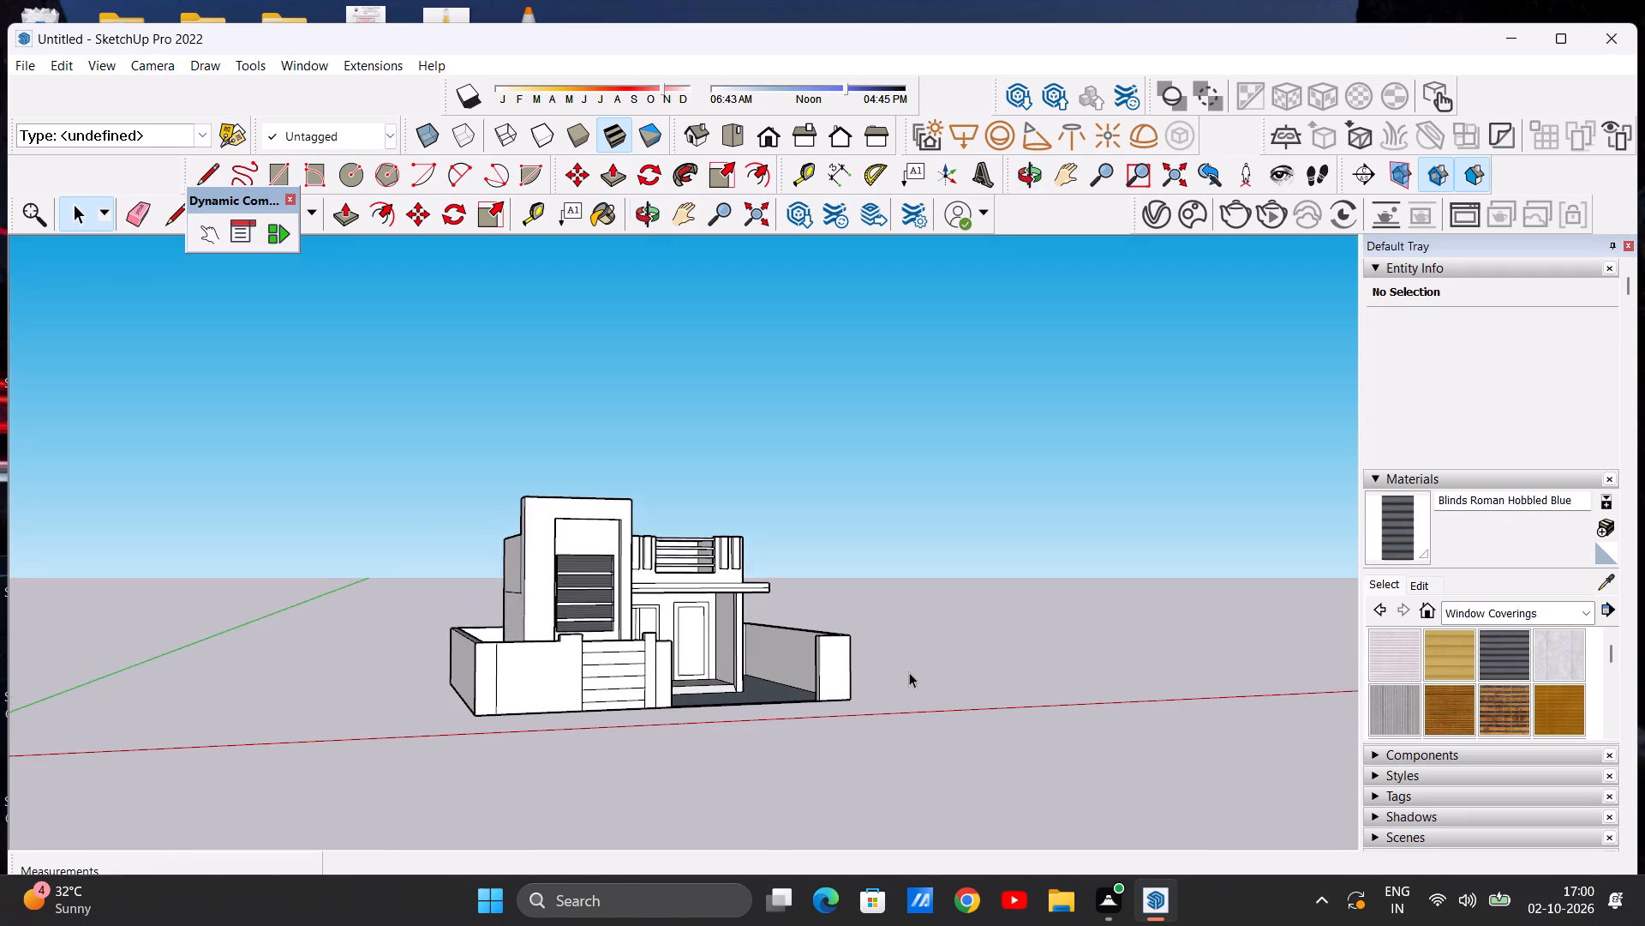
scroll(846, 672, "up", 3)
middle_click_drag(820, 699, 693, 778)
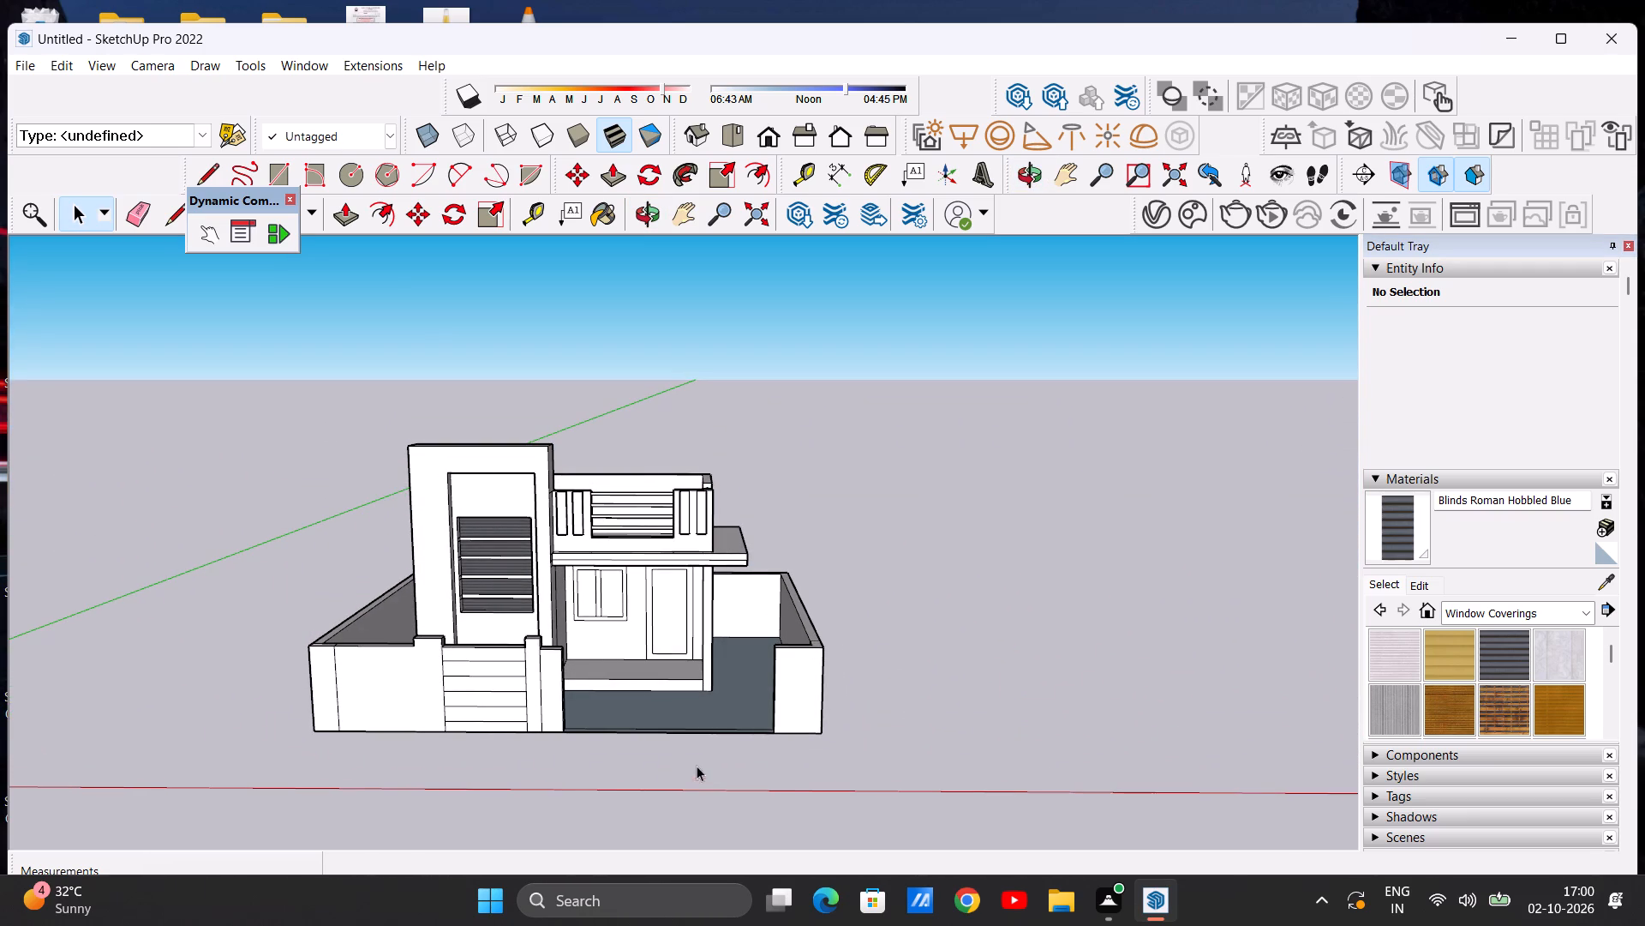
Push/Pull the end face of the short front wall segment beside the gate opening outward about 2' 2 1/4" into the opening.
scroll(691, 693, "up", 5)
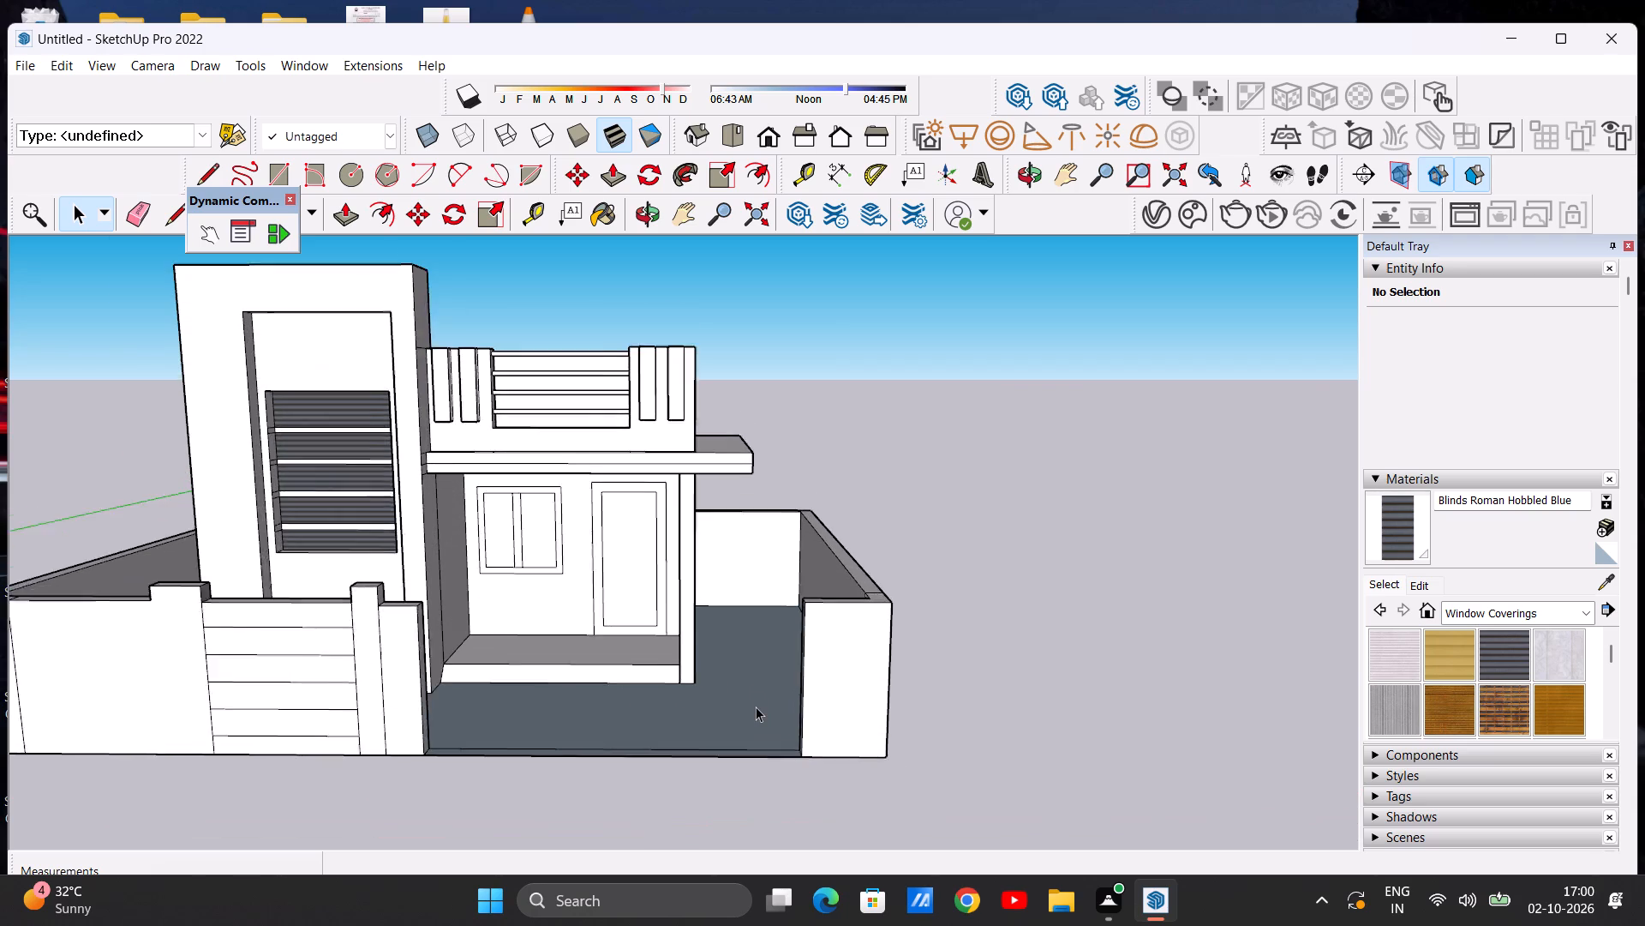
scroll(756, 707, "up", 1)
middle_click_drag(791, 701, 888, 700)
scroll(886, 669, "up", 1)
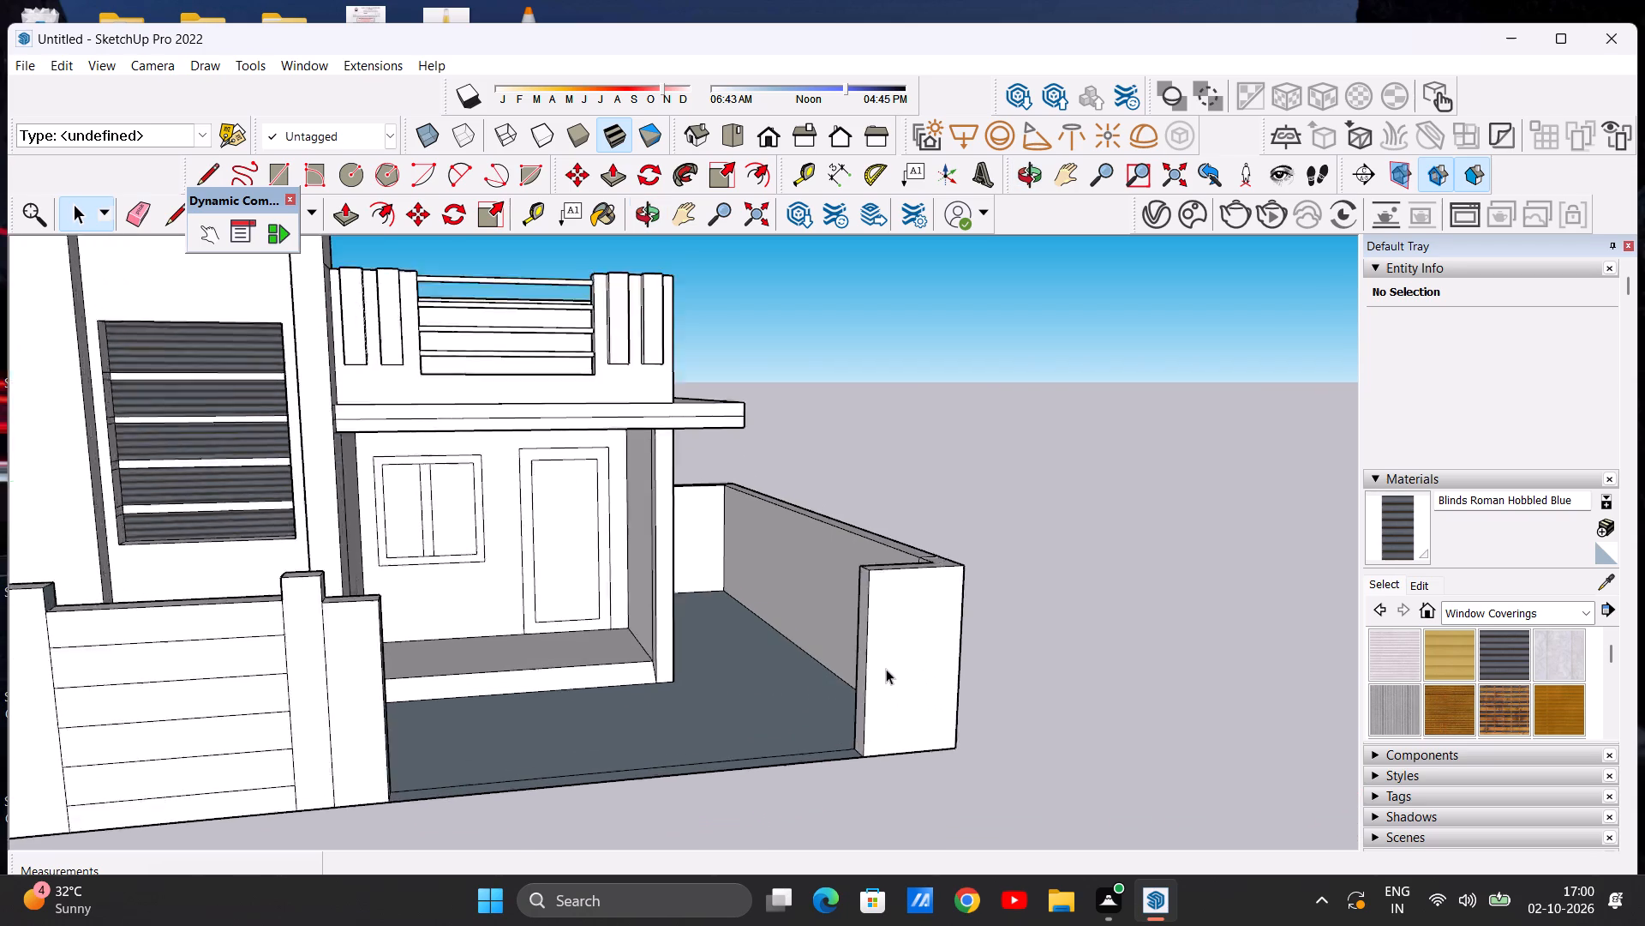
scroll(886, 669, "up", 4)
key("p")
scroll(846, 658, "up", 5)
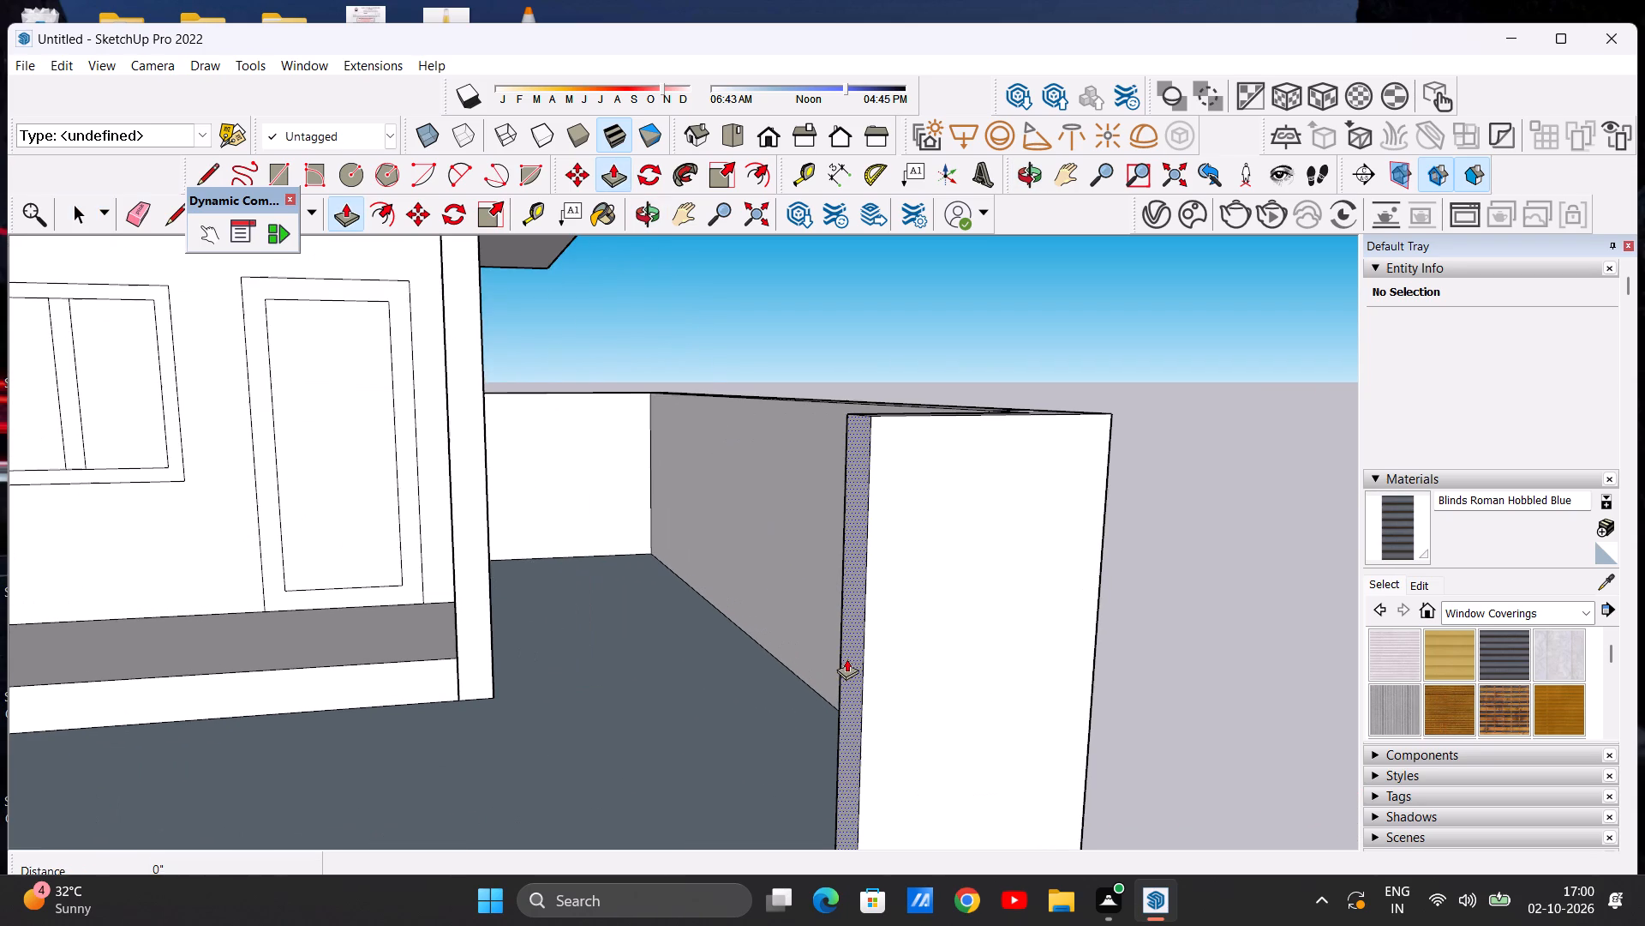
left_click(852, 649)
scroll(802, 661, "down", 10)
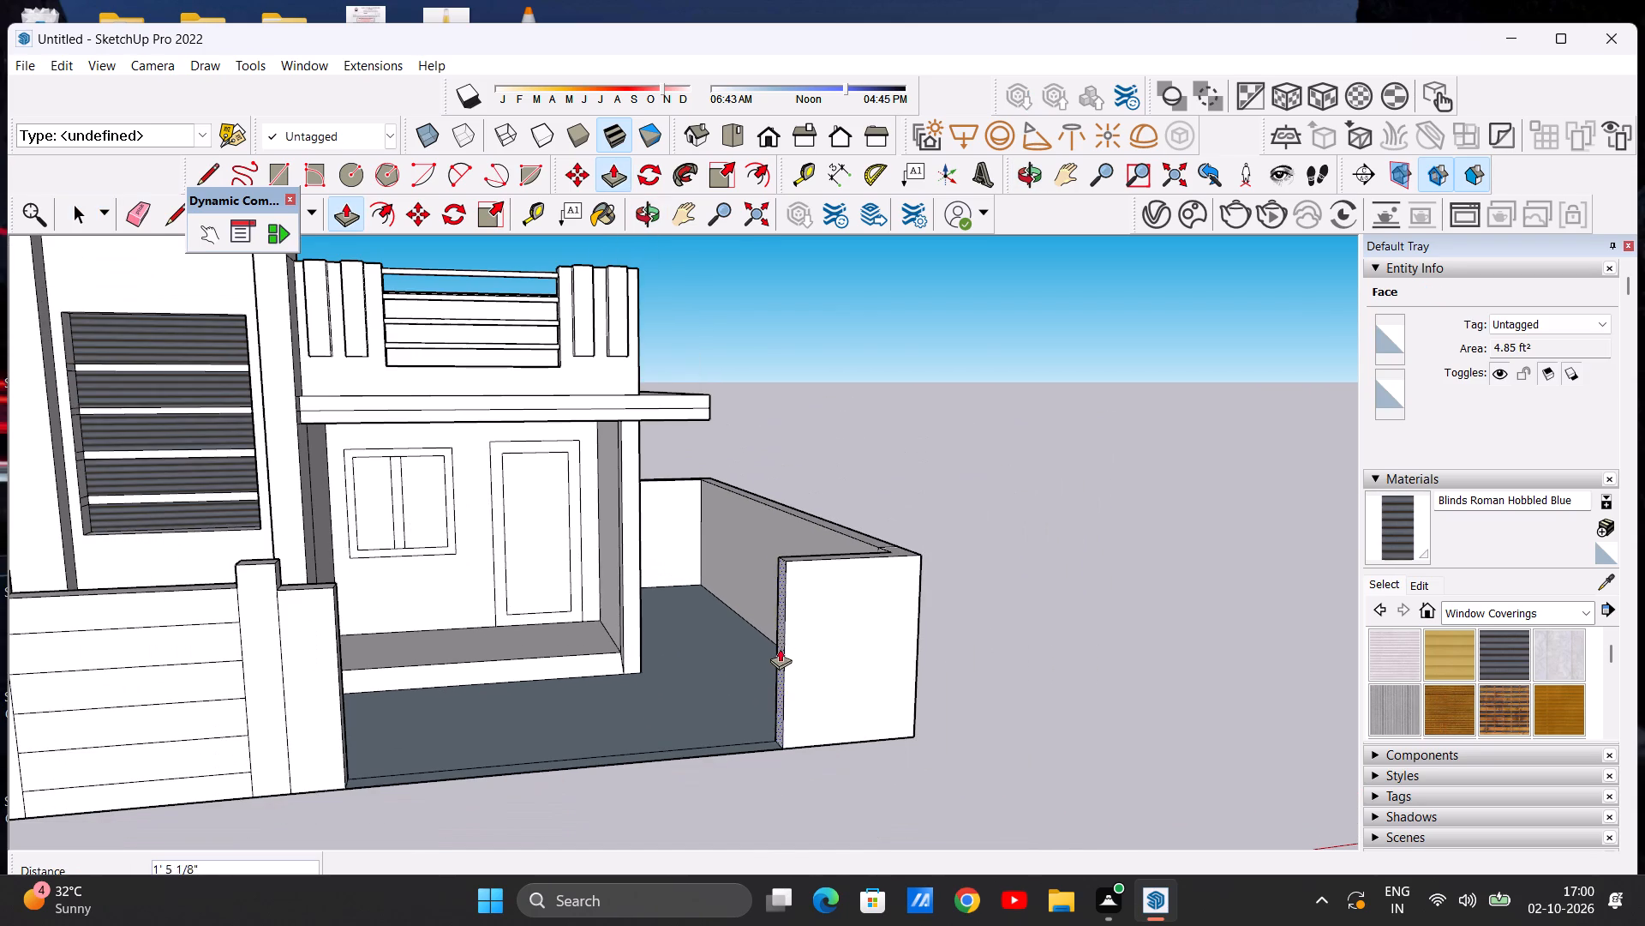
left_click(757, 640)
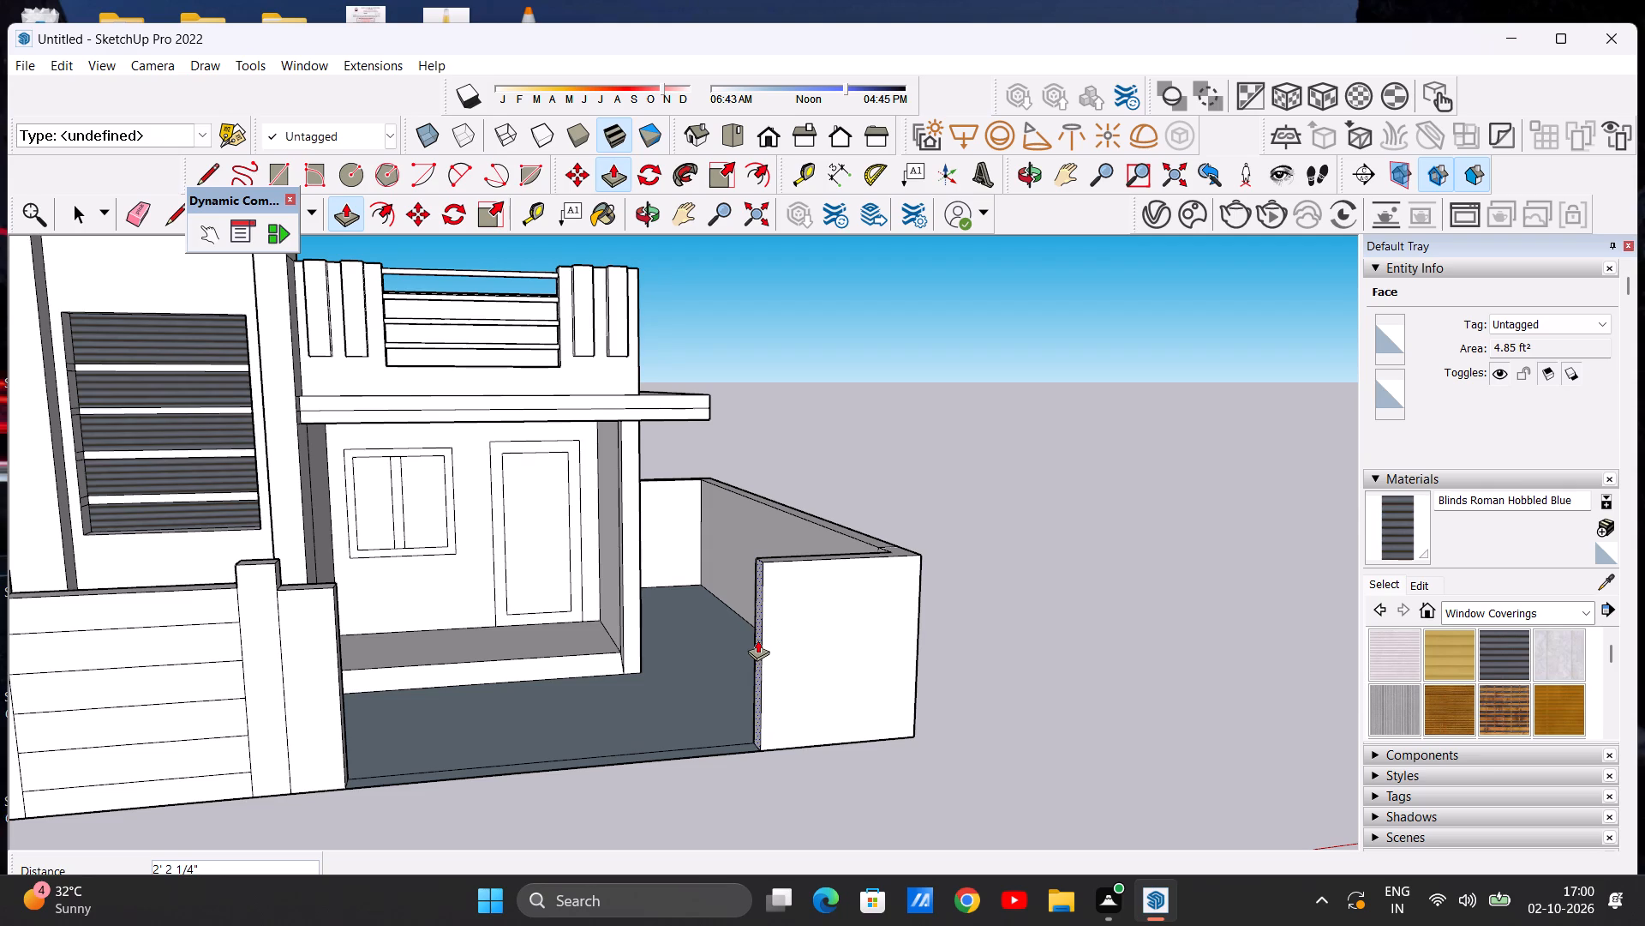
key("space")
Draw a line across the short front wall's top from the inner corner and about 5' 11 3/4" down its front face to the base.
scroll(650, 643, "down", 5)
middle_click_drag(816, 639, 702, 745)
scroll(749, 643, "up", 3)
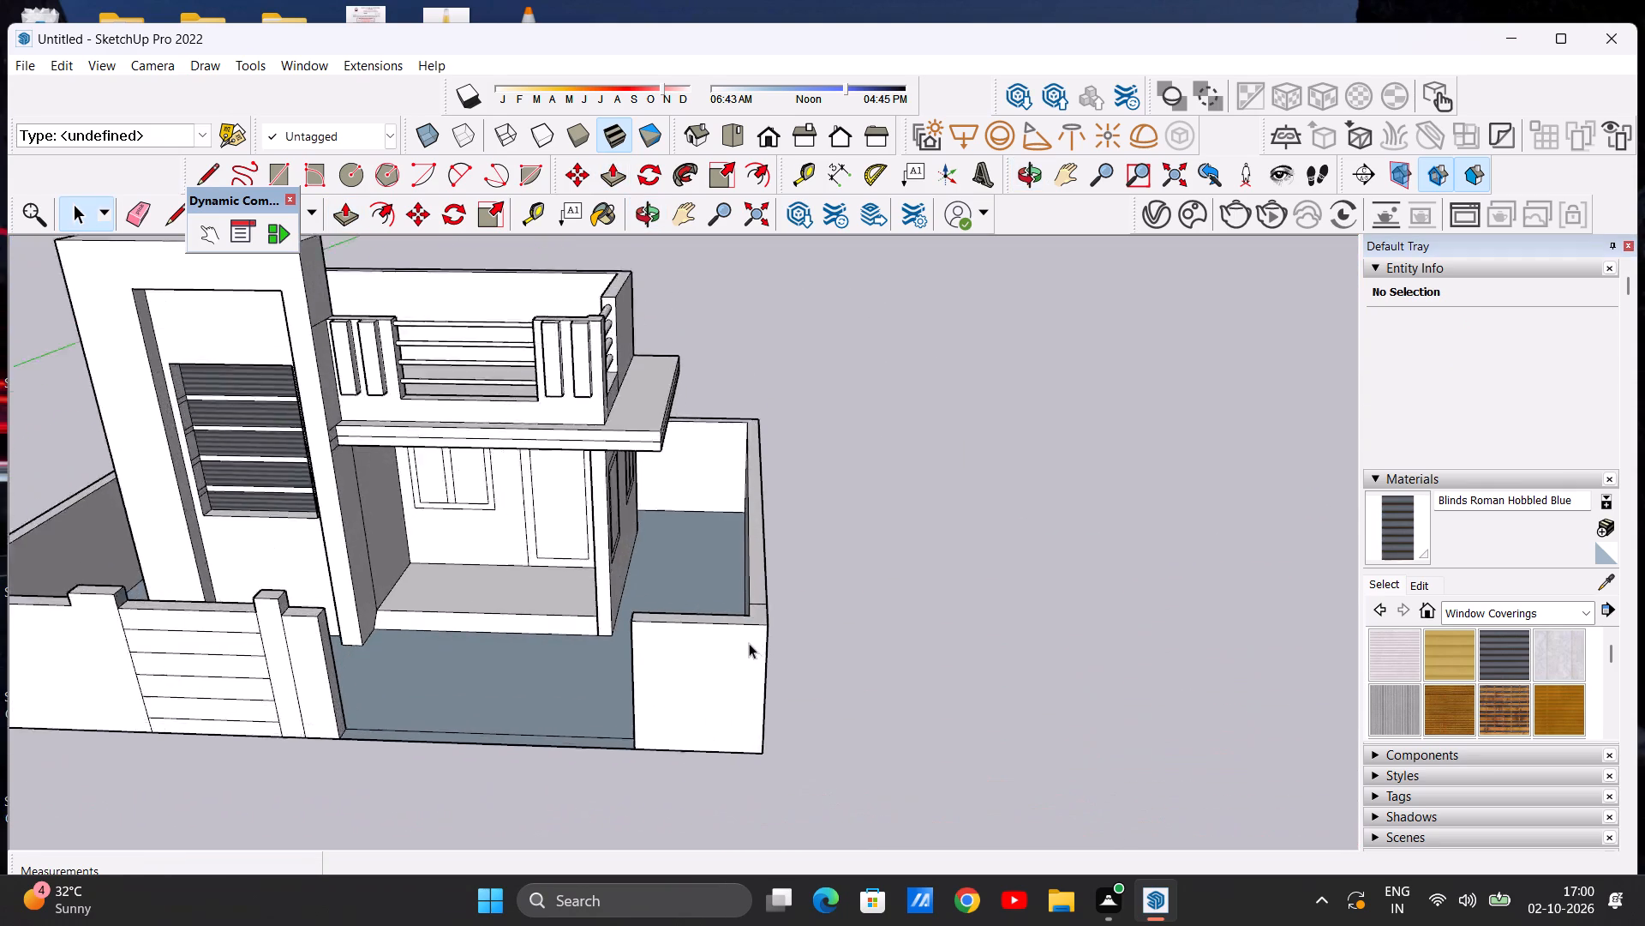
scroll(749, 643, "up", 6)
key("l")
scroll(741, 619, "up", 4)
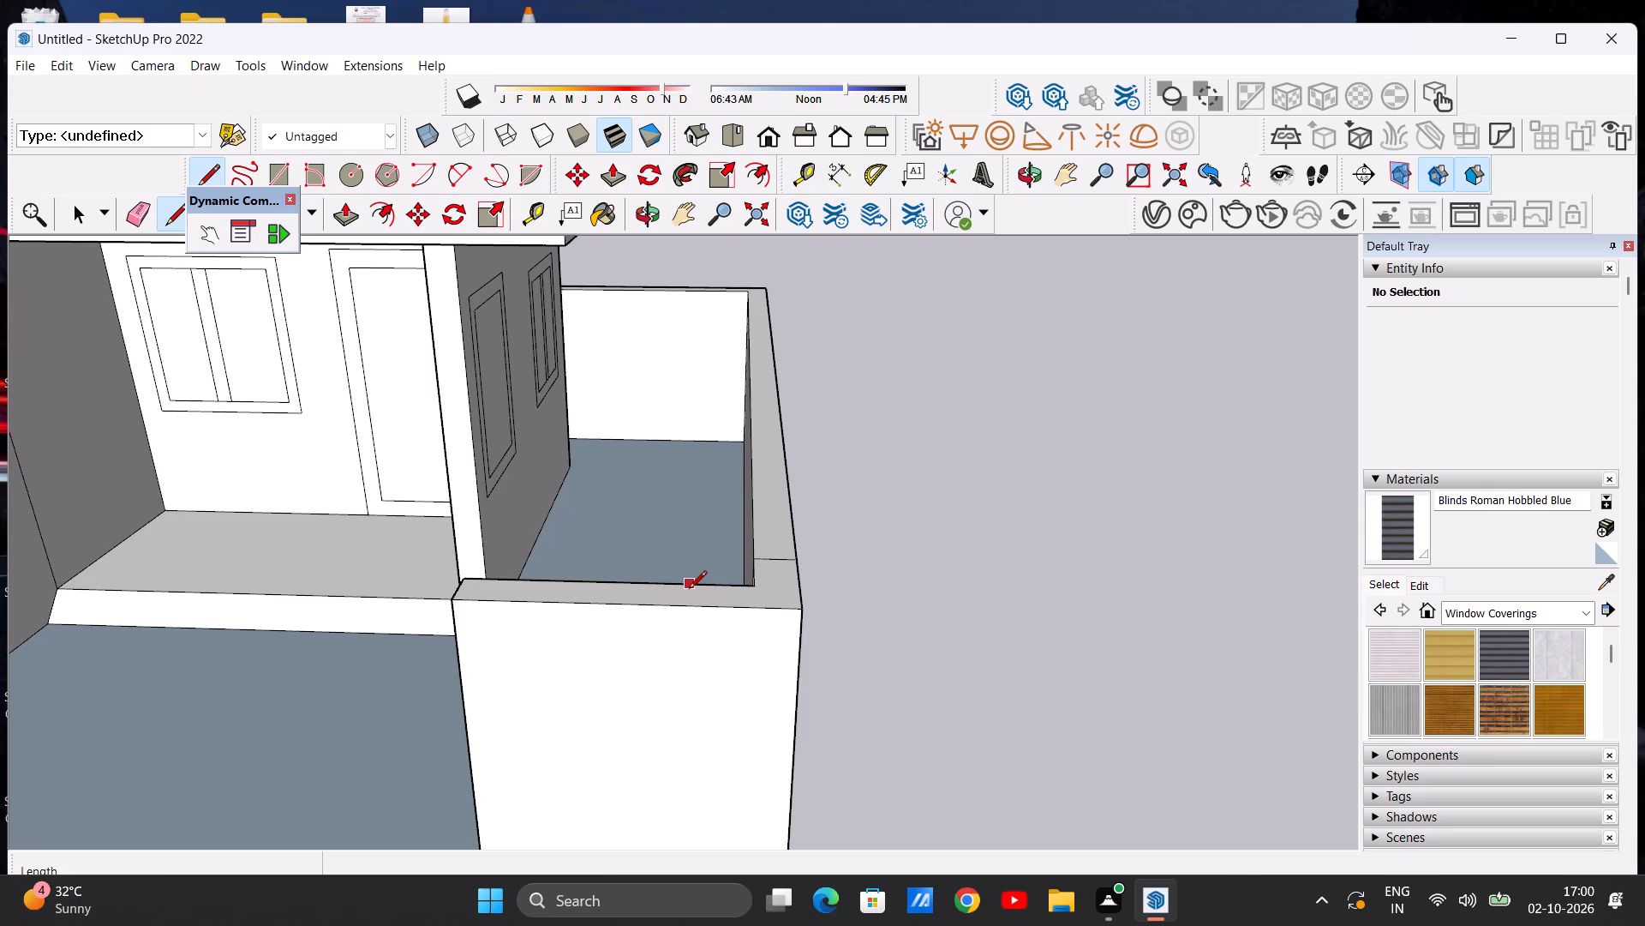
left_click(759, 583)
left_click(754, 614)
left_click_drag(755, 634, 760, 660)
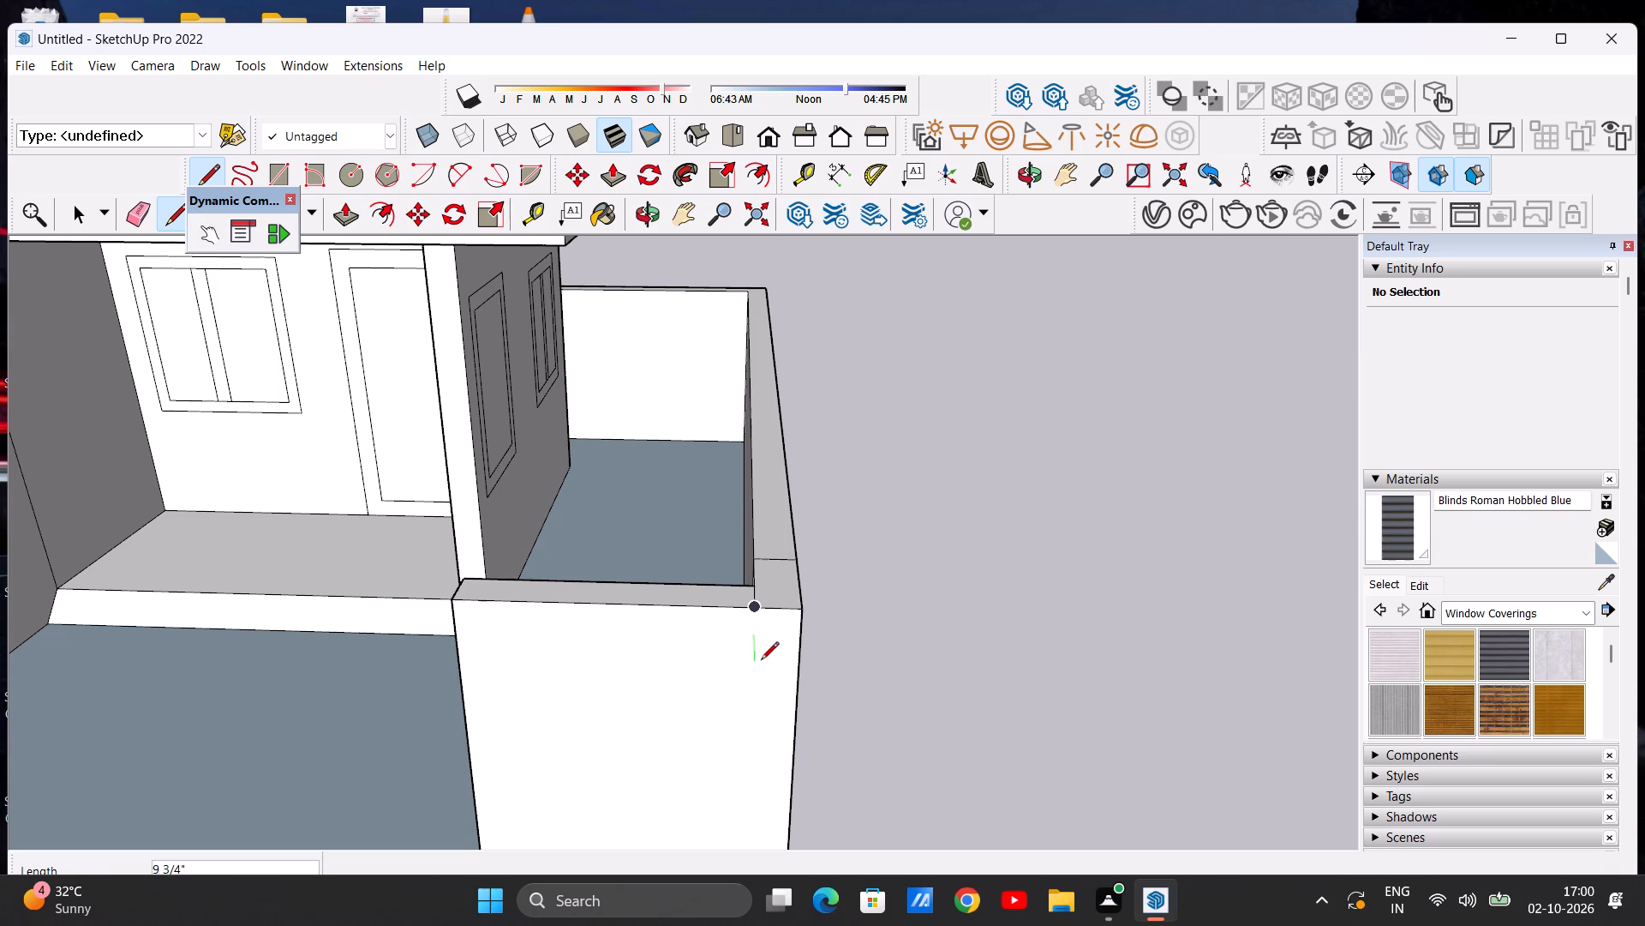
scroll(756, 622, "down", 5)
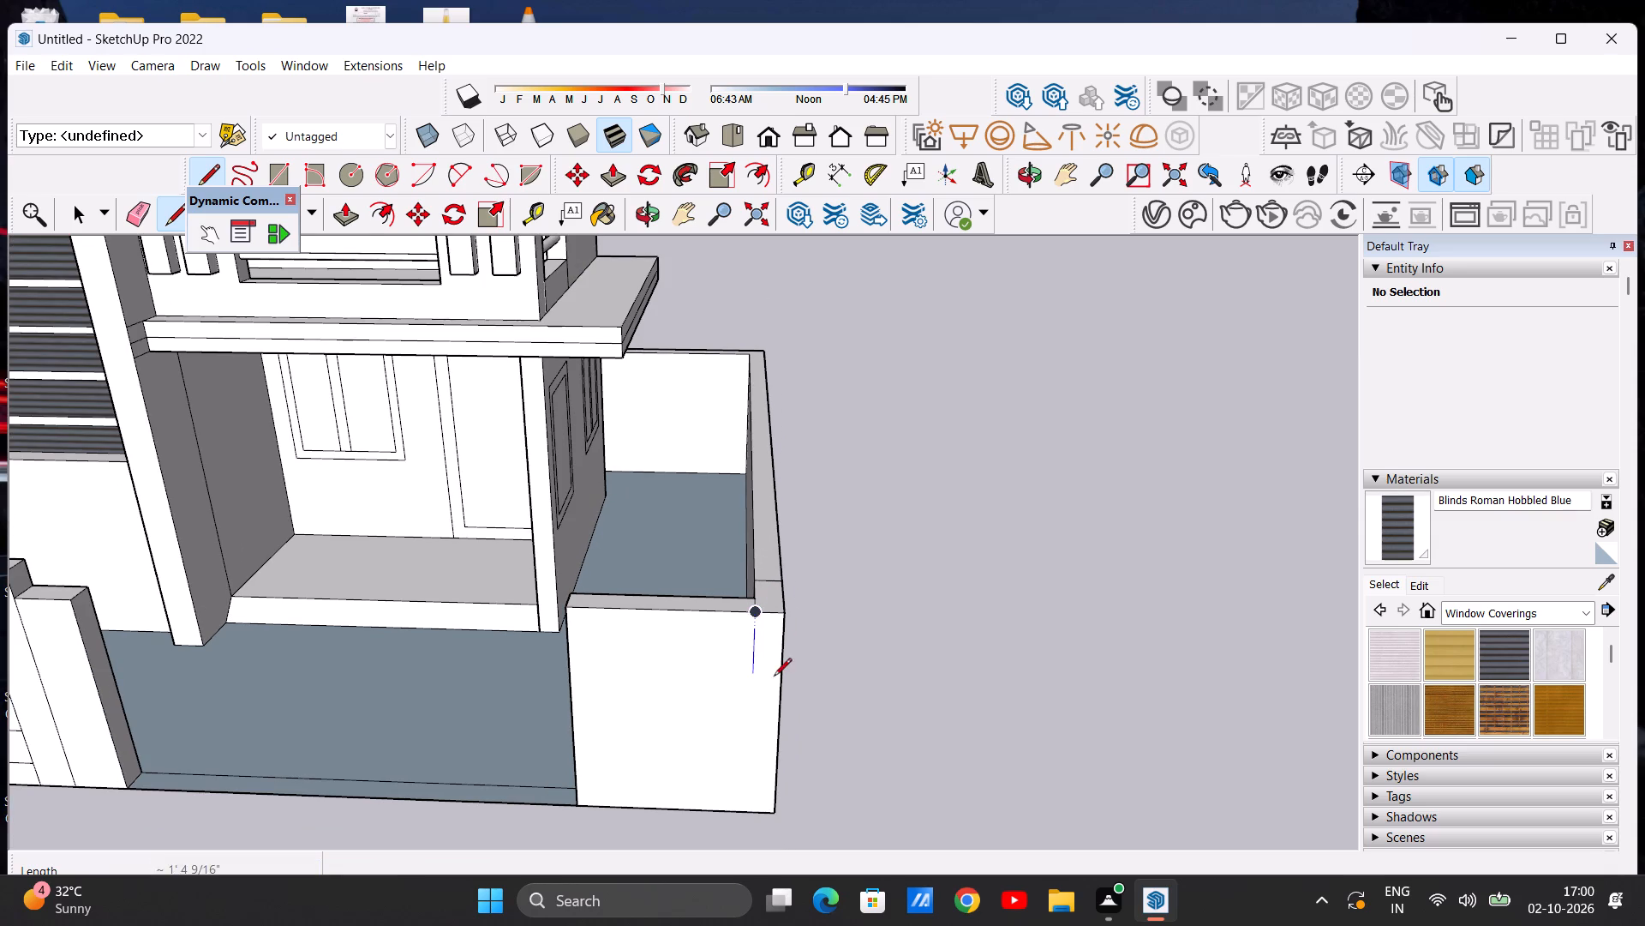
left_click(750, 814)
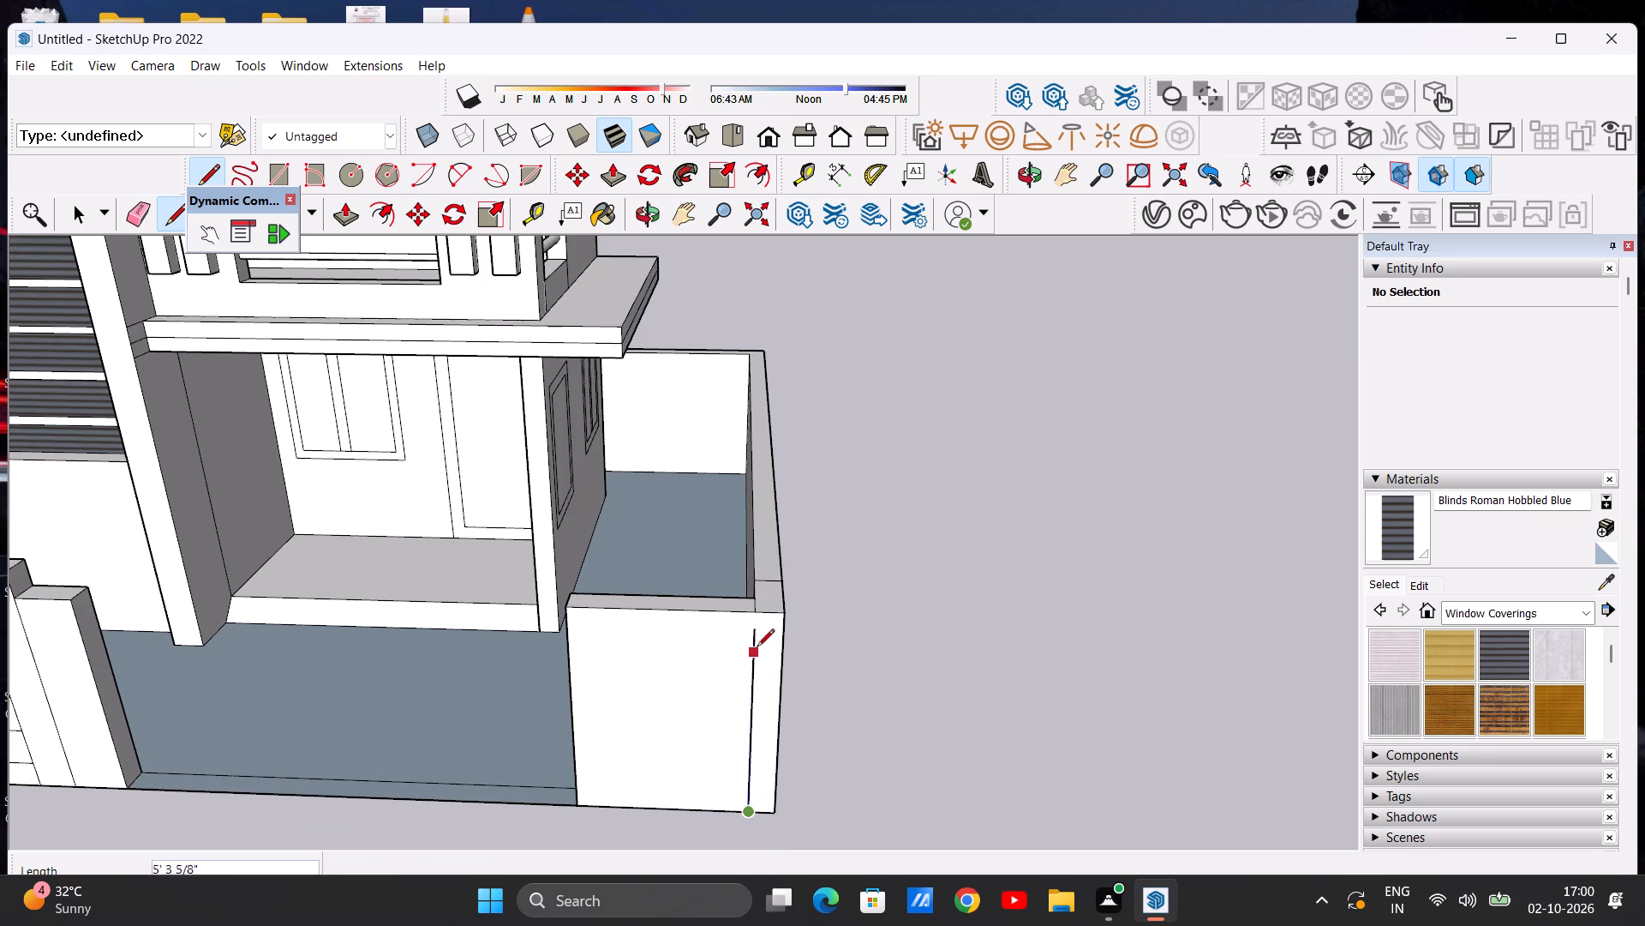
scroll(758, 634, "up", 12)
left_click(752, 617)
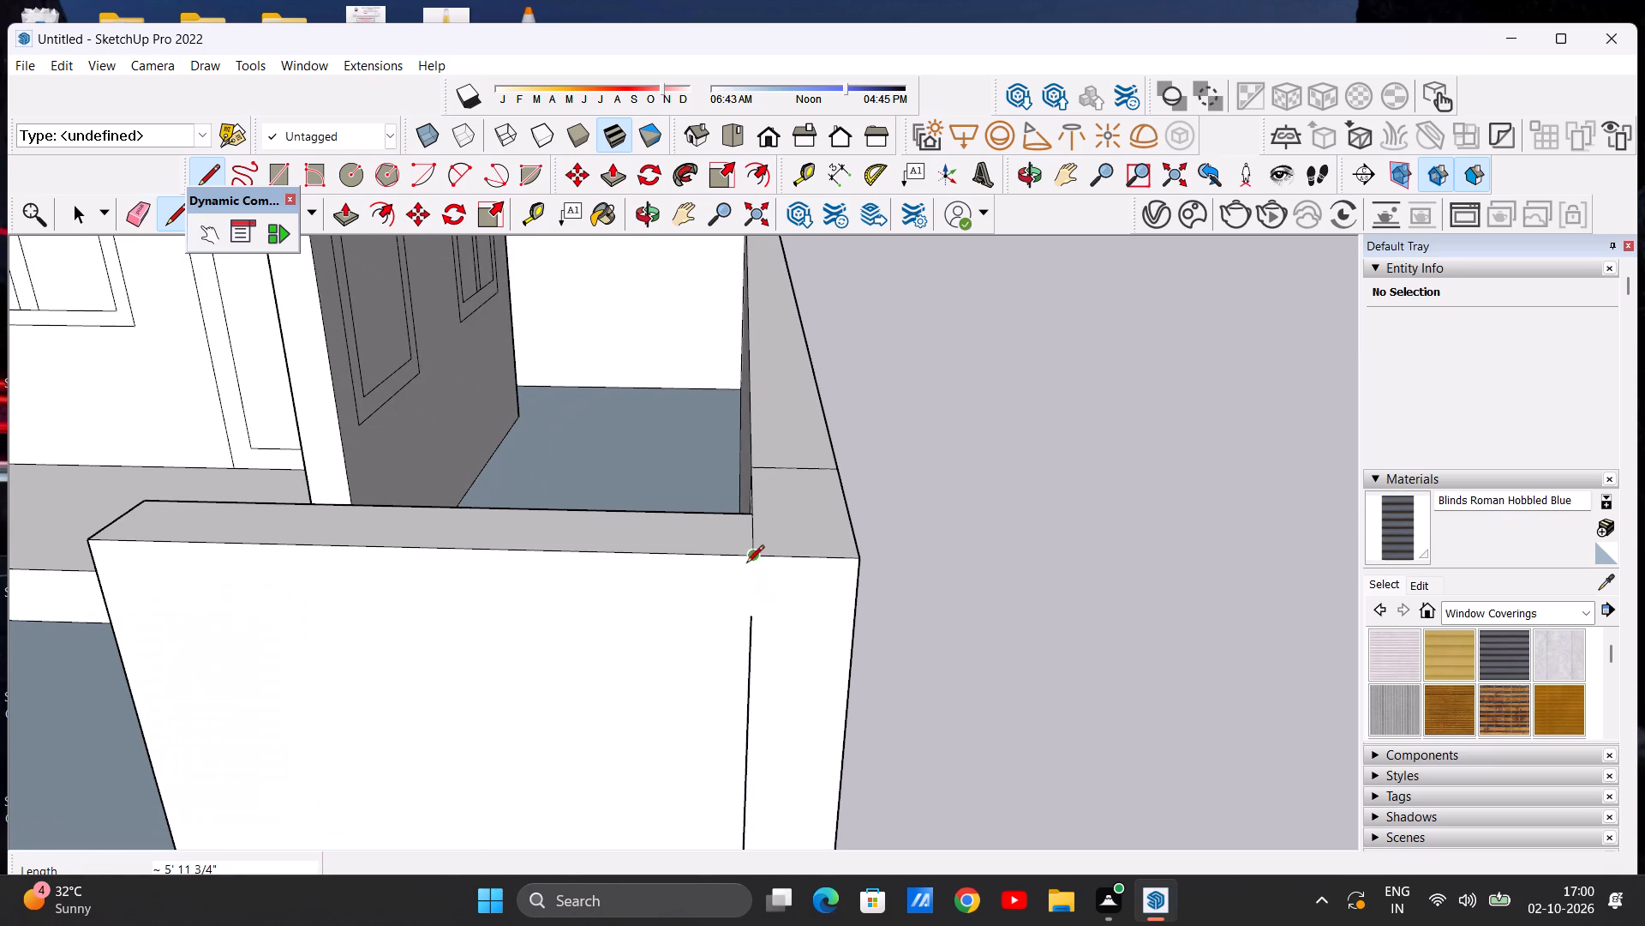
left_click(750, 559)
left_click(749, 618)
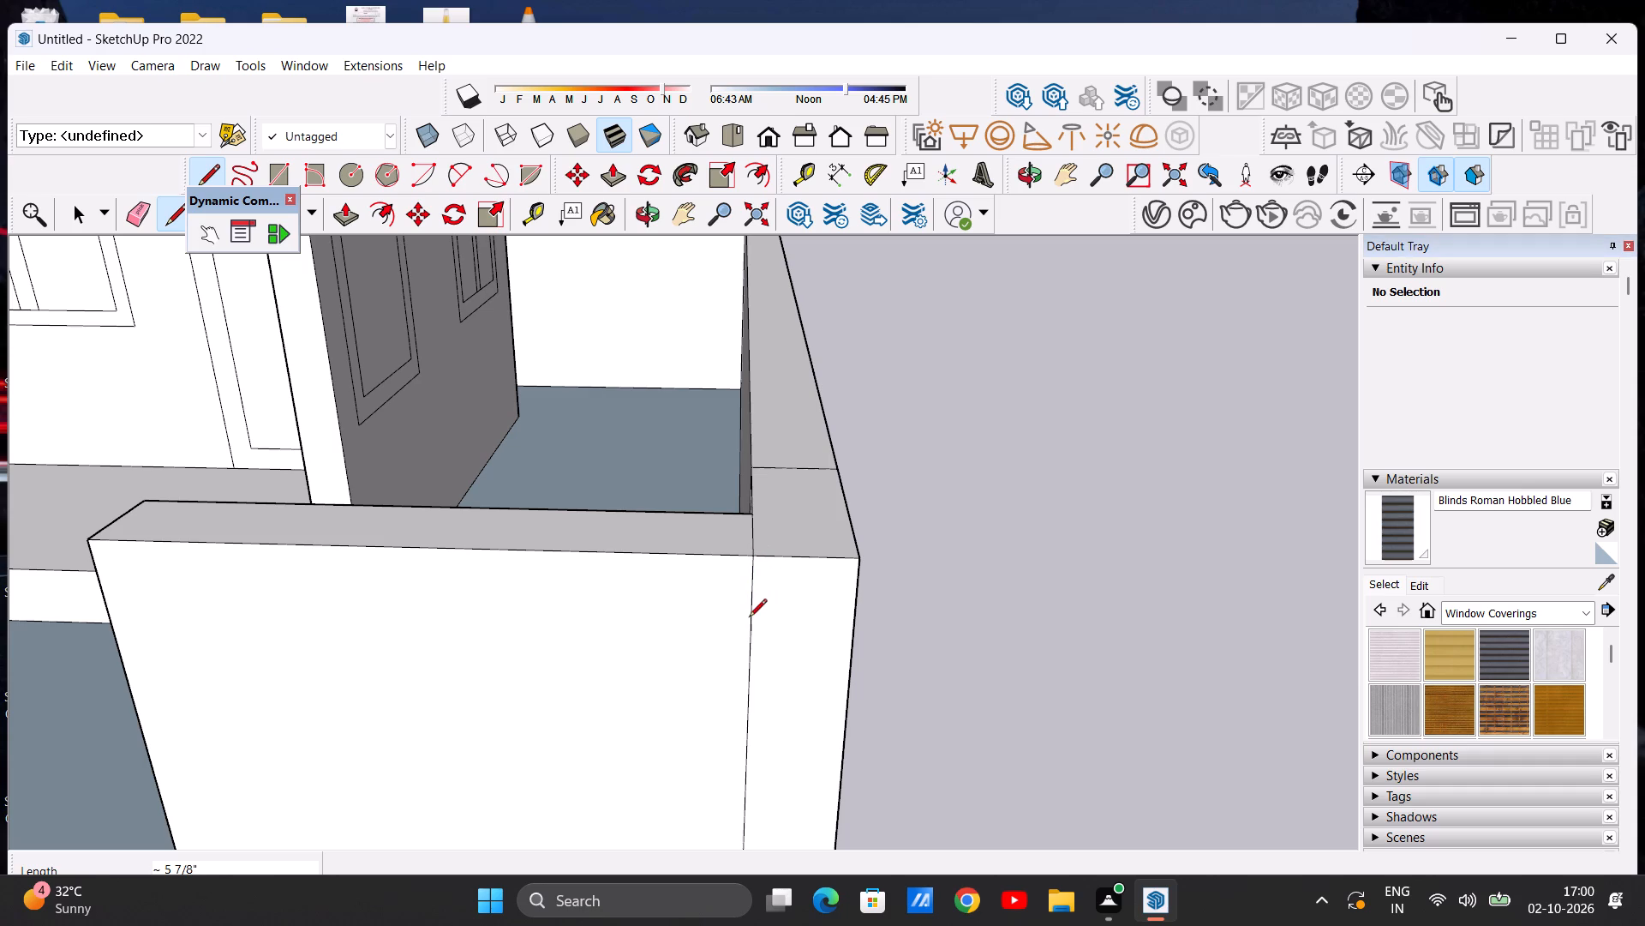
key("space")
Examine the extended front wall segment with its corner line and the whole house from the front and from oblique angles.
scroll(722, 630, "down", 16)
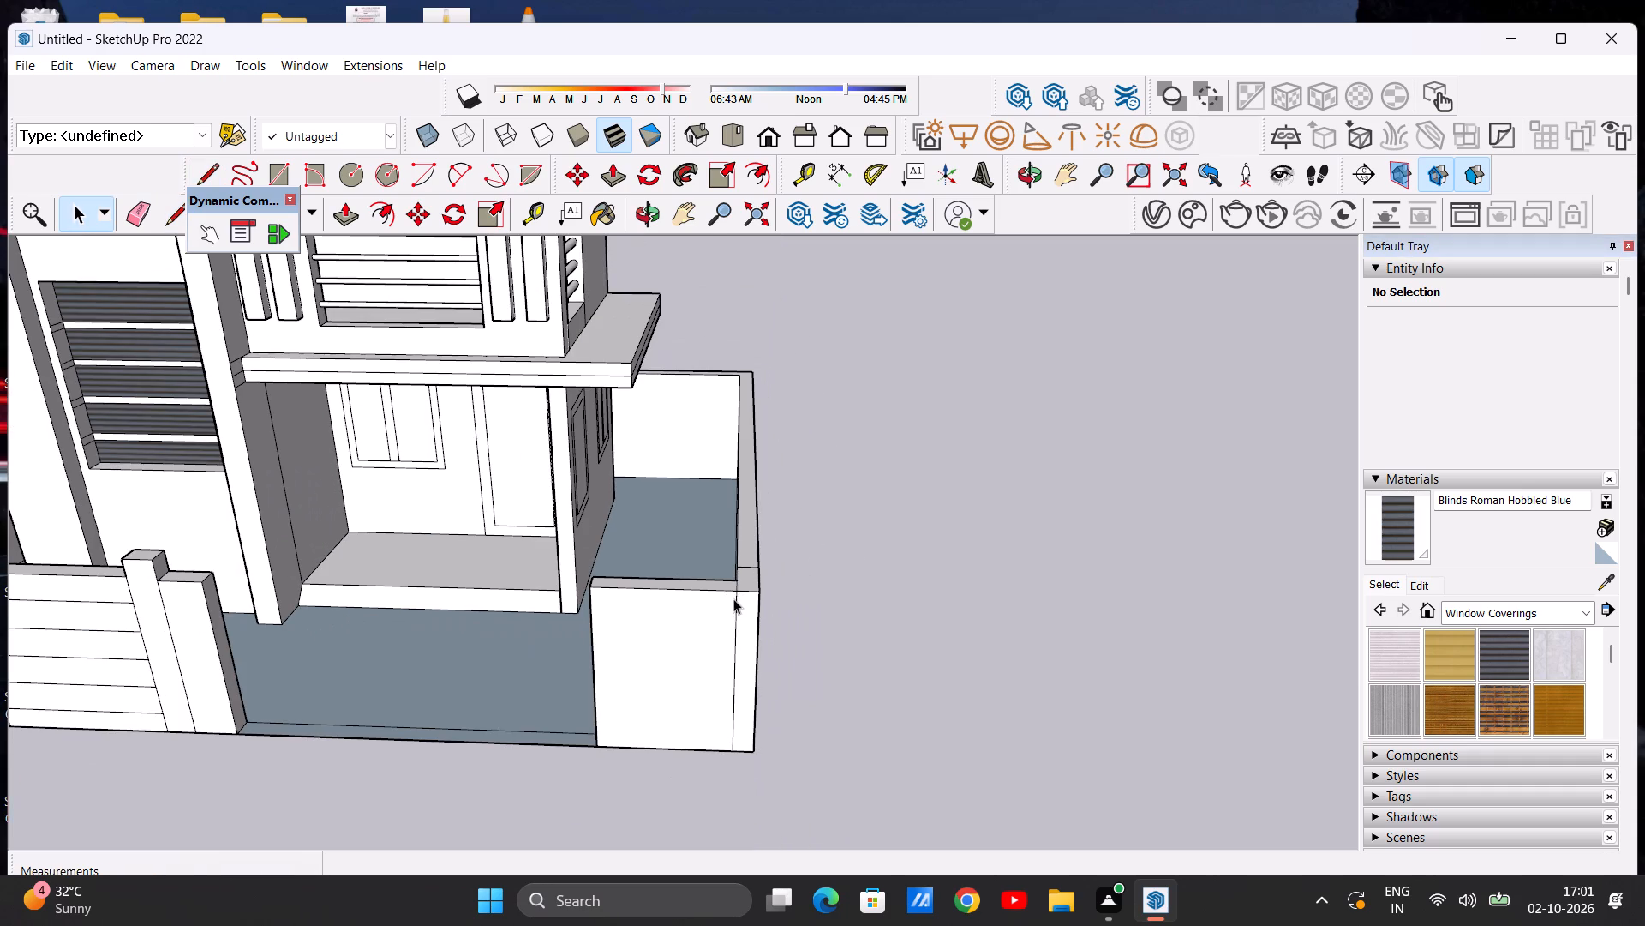
scroll(784, 596, "down", 3)
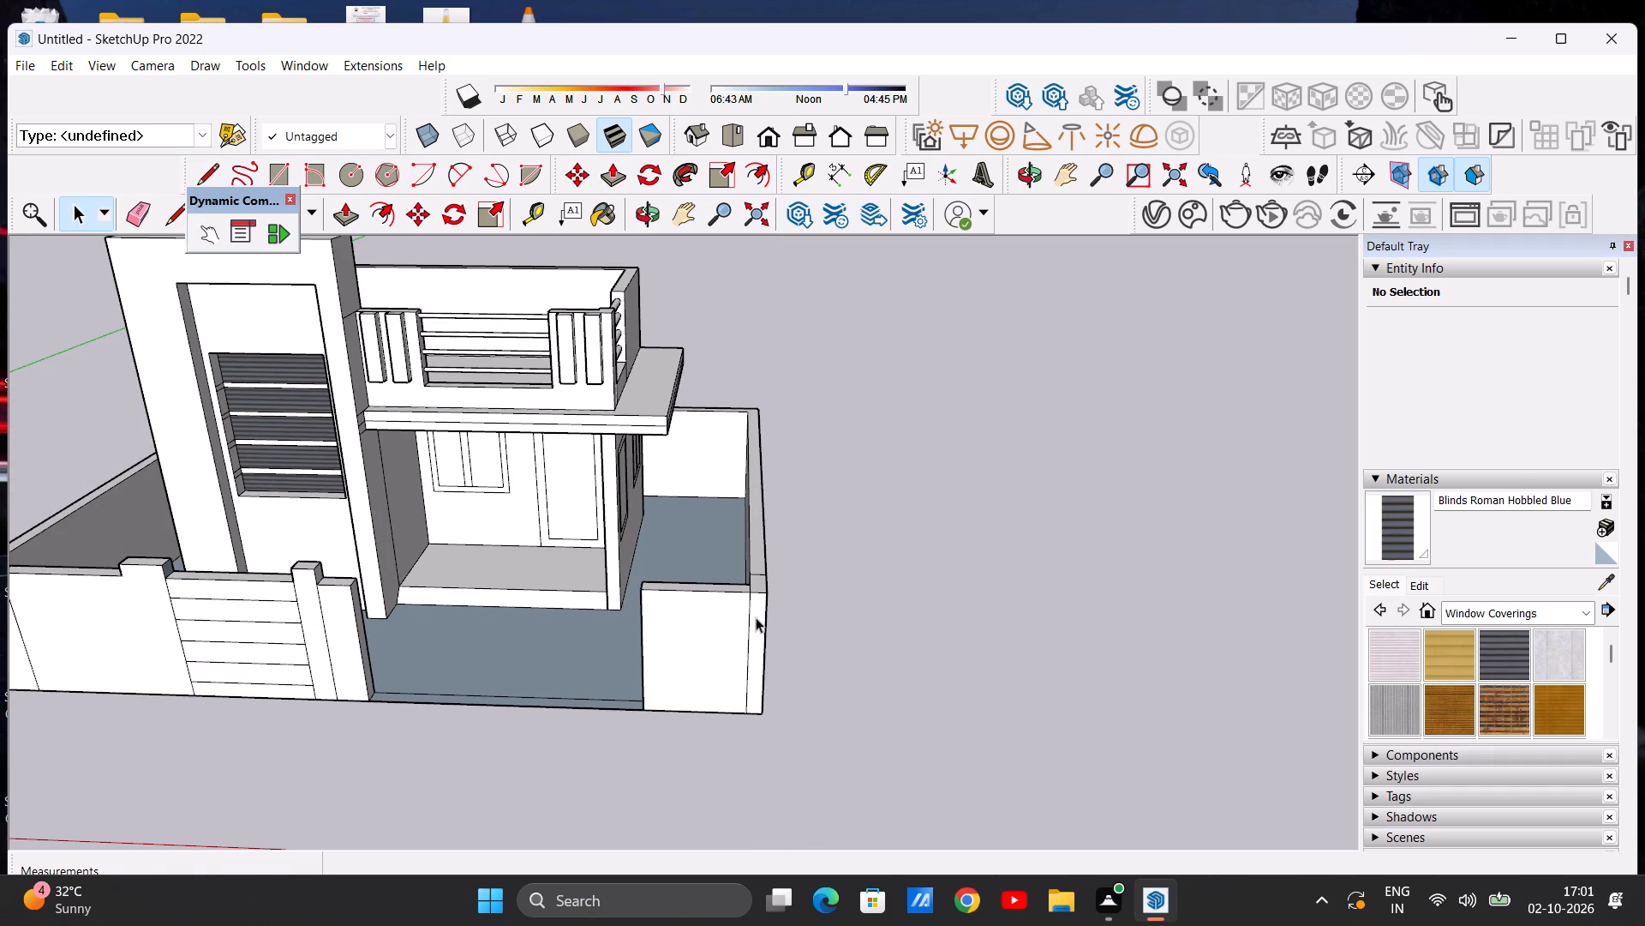
middle_click_drag(708, 633, 729, 530)
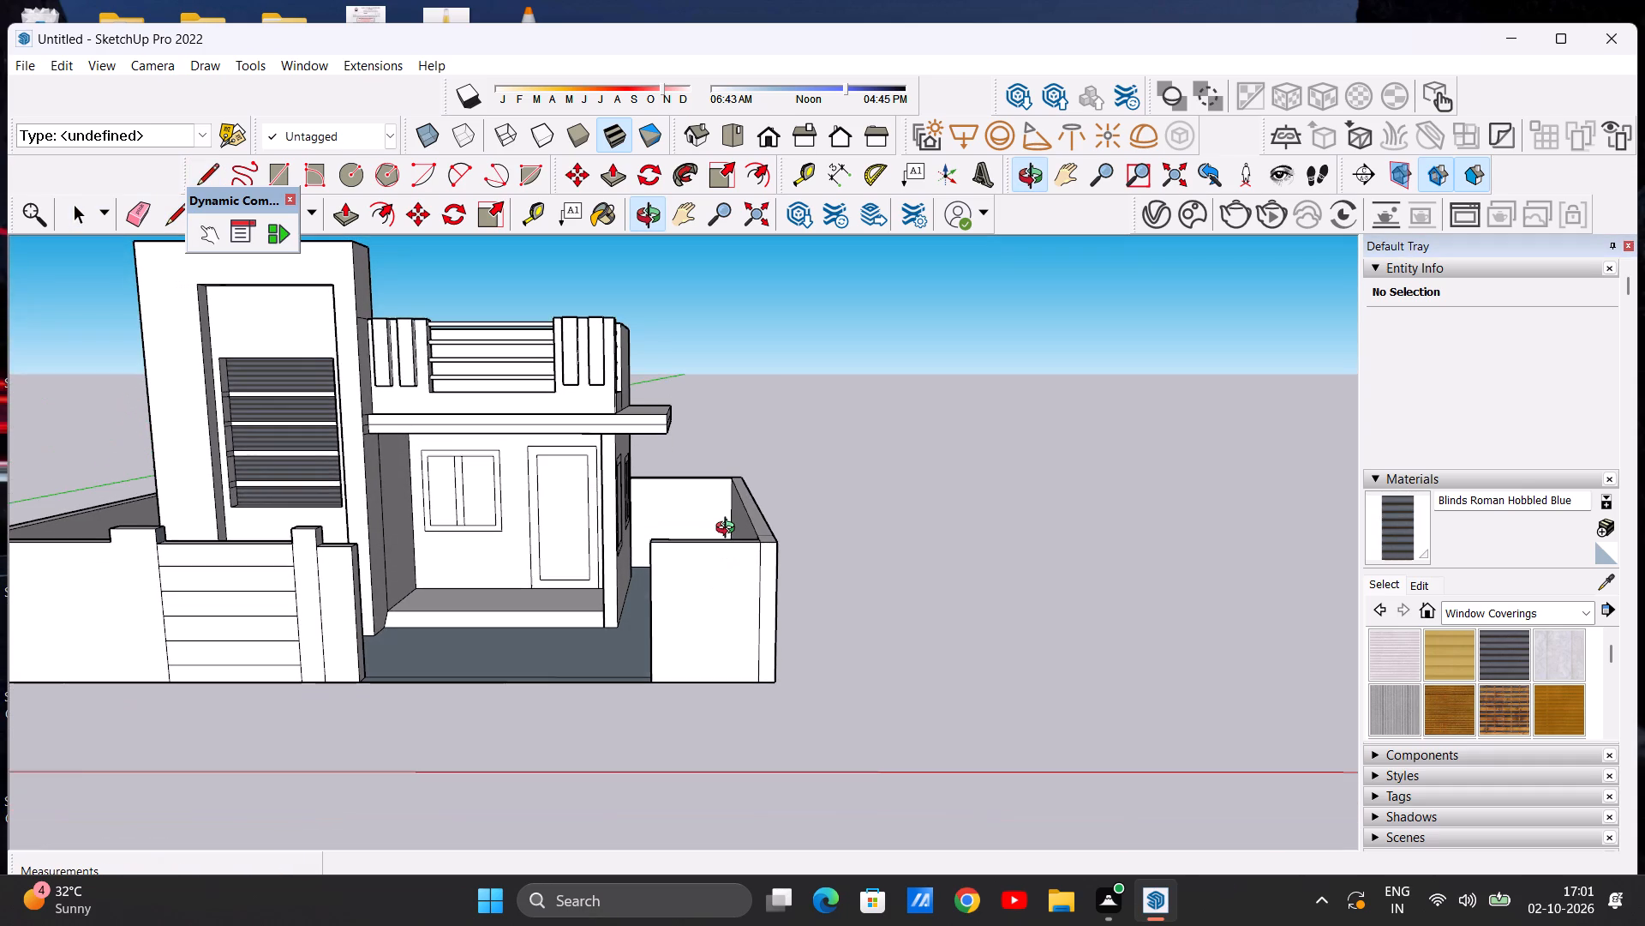
middle_click_drag(729, 530, 729, 527)
middle_click(729, 526)
middle_click(729, 523)
middle_click(729, 520)
scroll(841, 573, "down", 2)
middle_click_drag(833, 590, 709, 590)
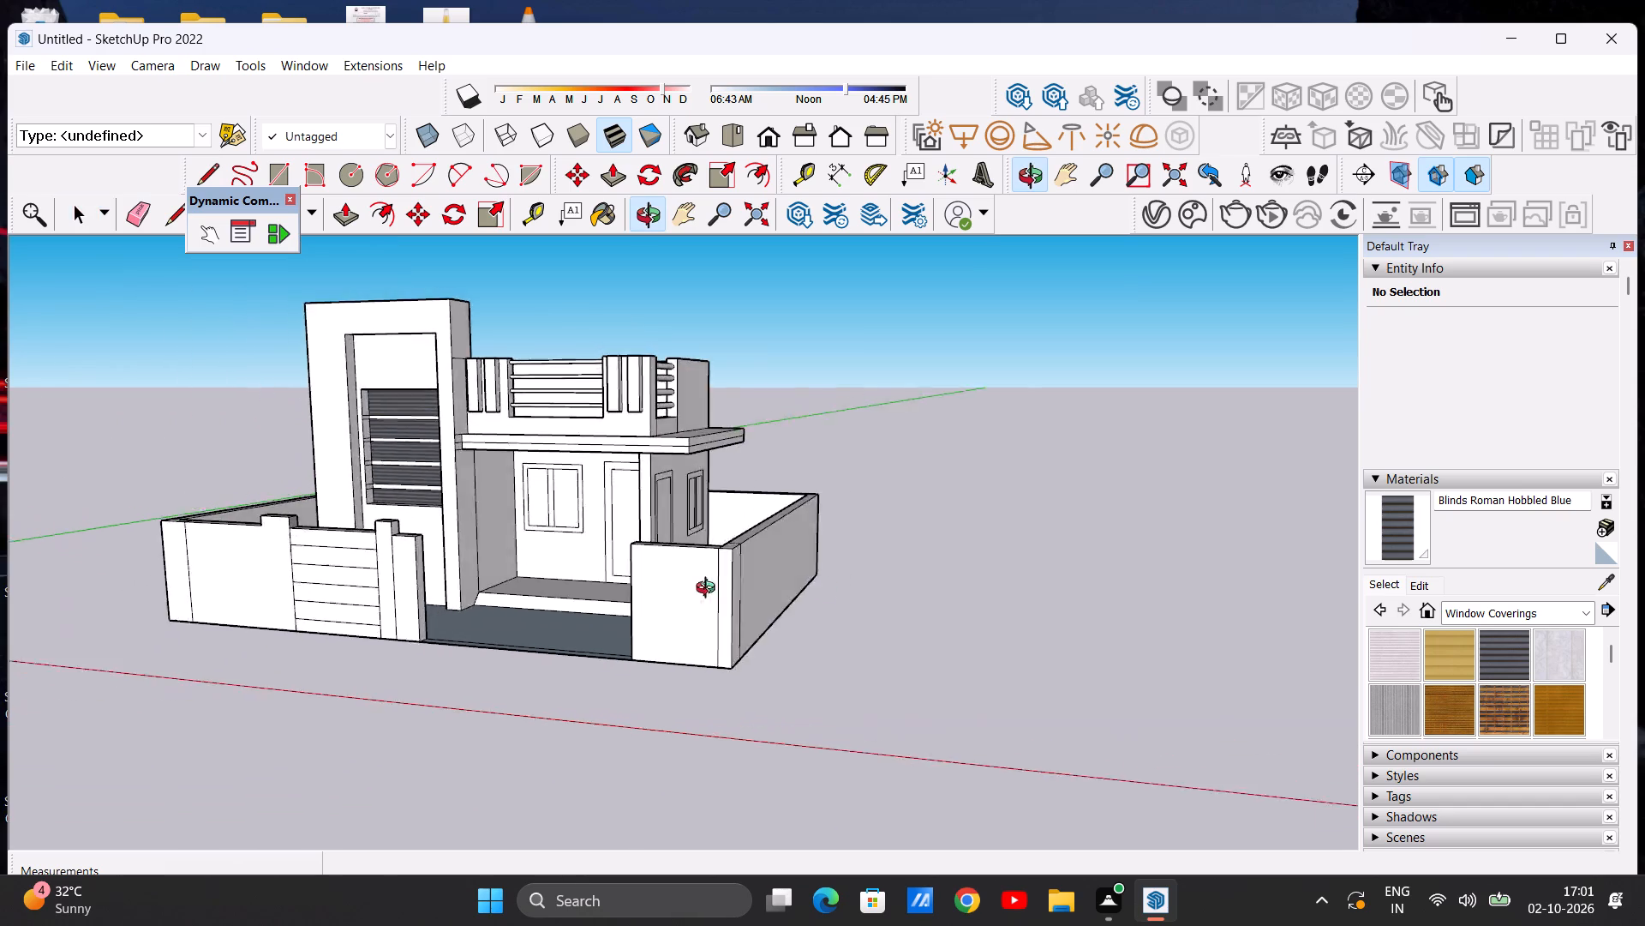
middle_click_drag(709, 590, 804, 593)
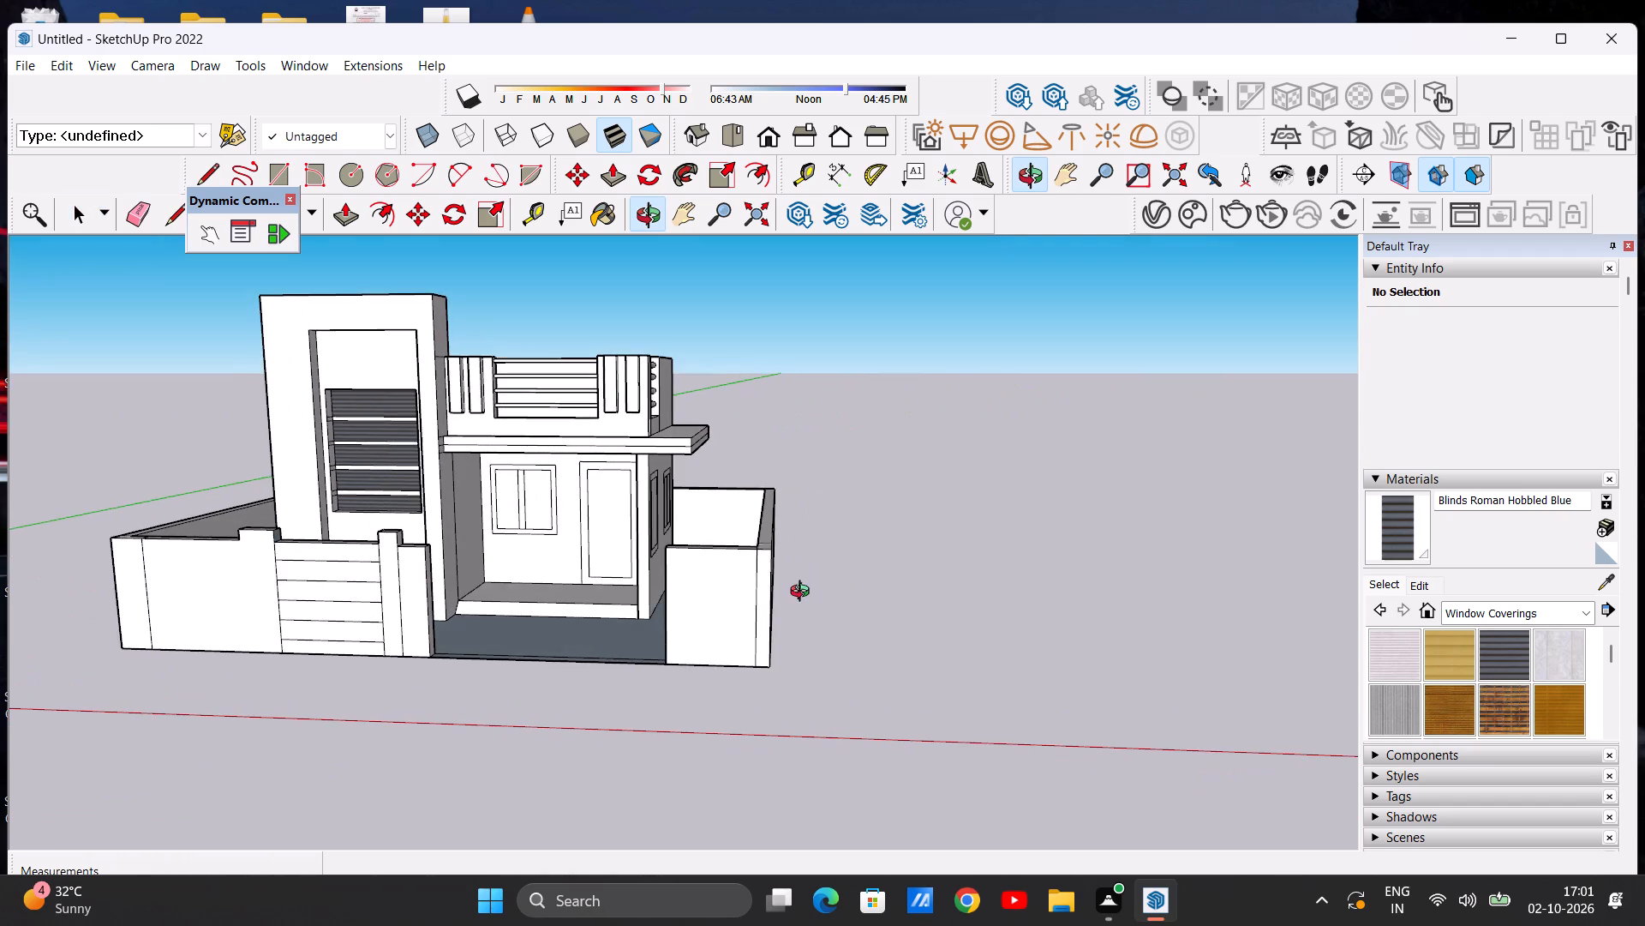
middle_click_drag(804, 593, 822, 582)
scroll(745, 609, "down", 15)
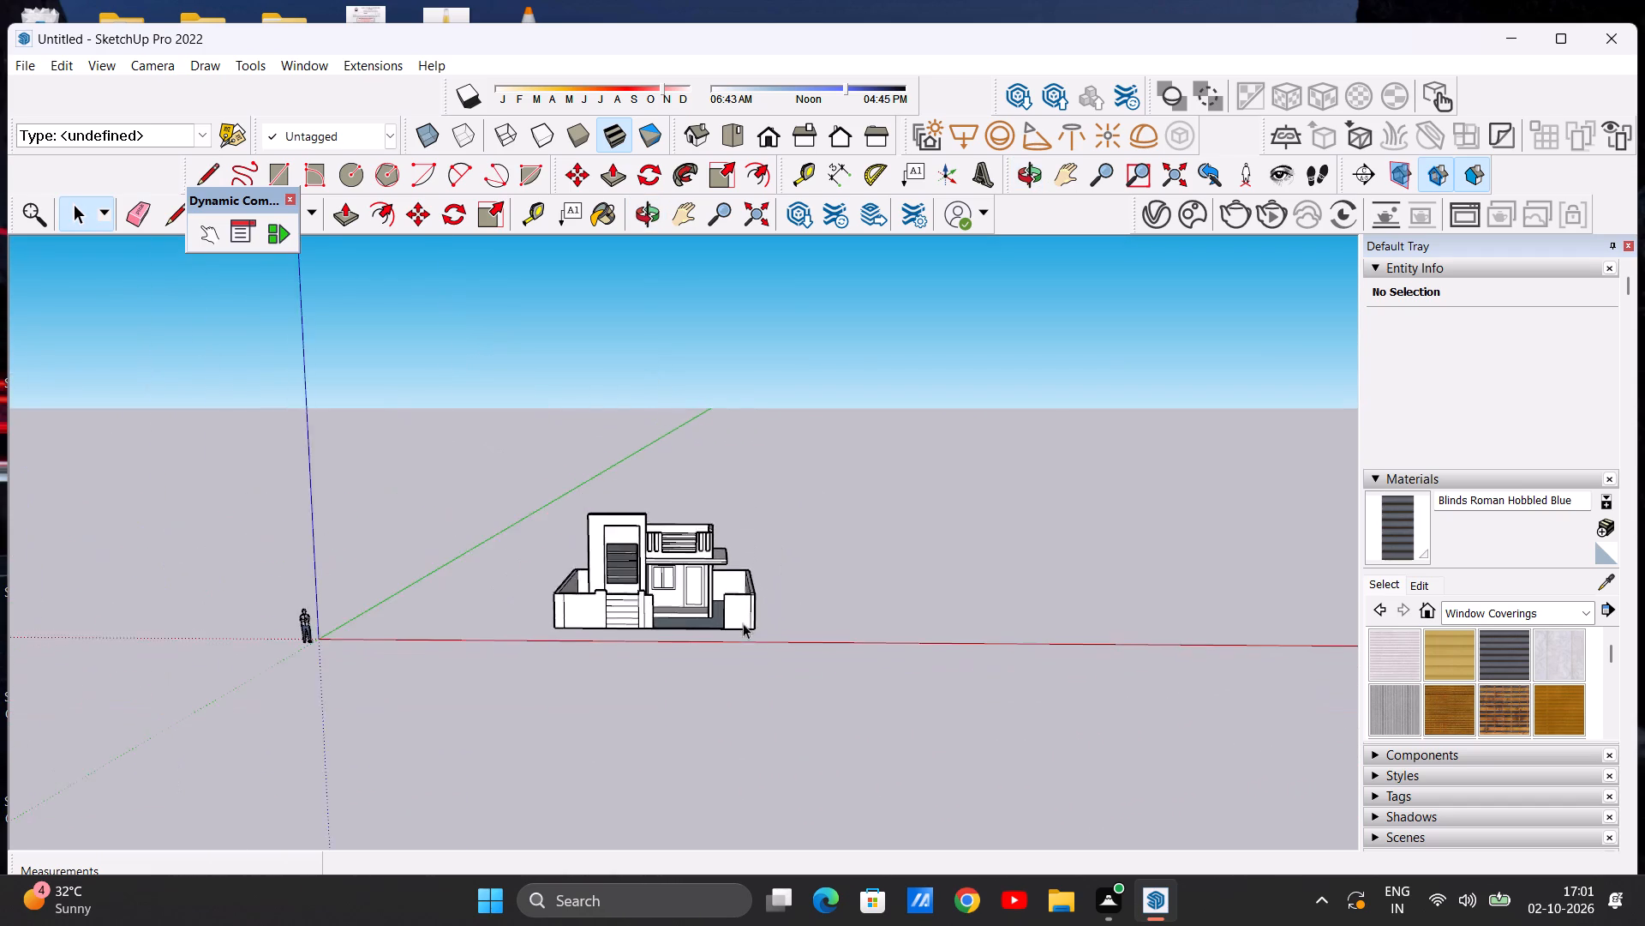
scroll(743, 623, "down", 2)
scroll(702, 620, "up", 18)
scroll(700, 642, "down", 4)
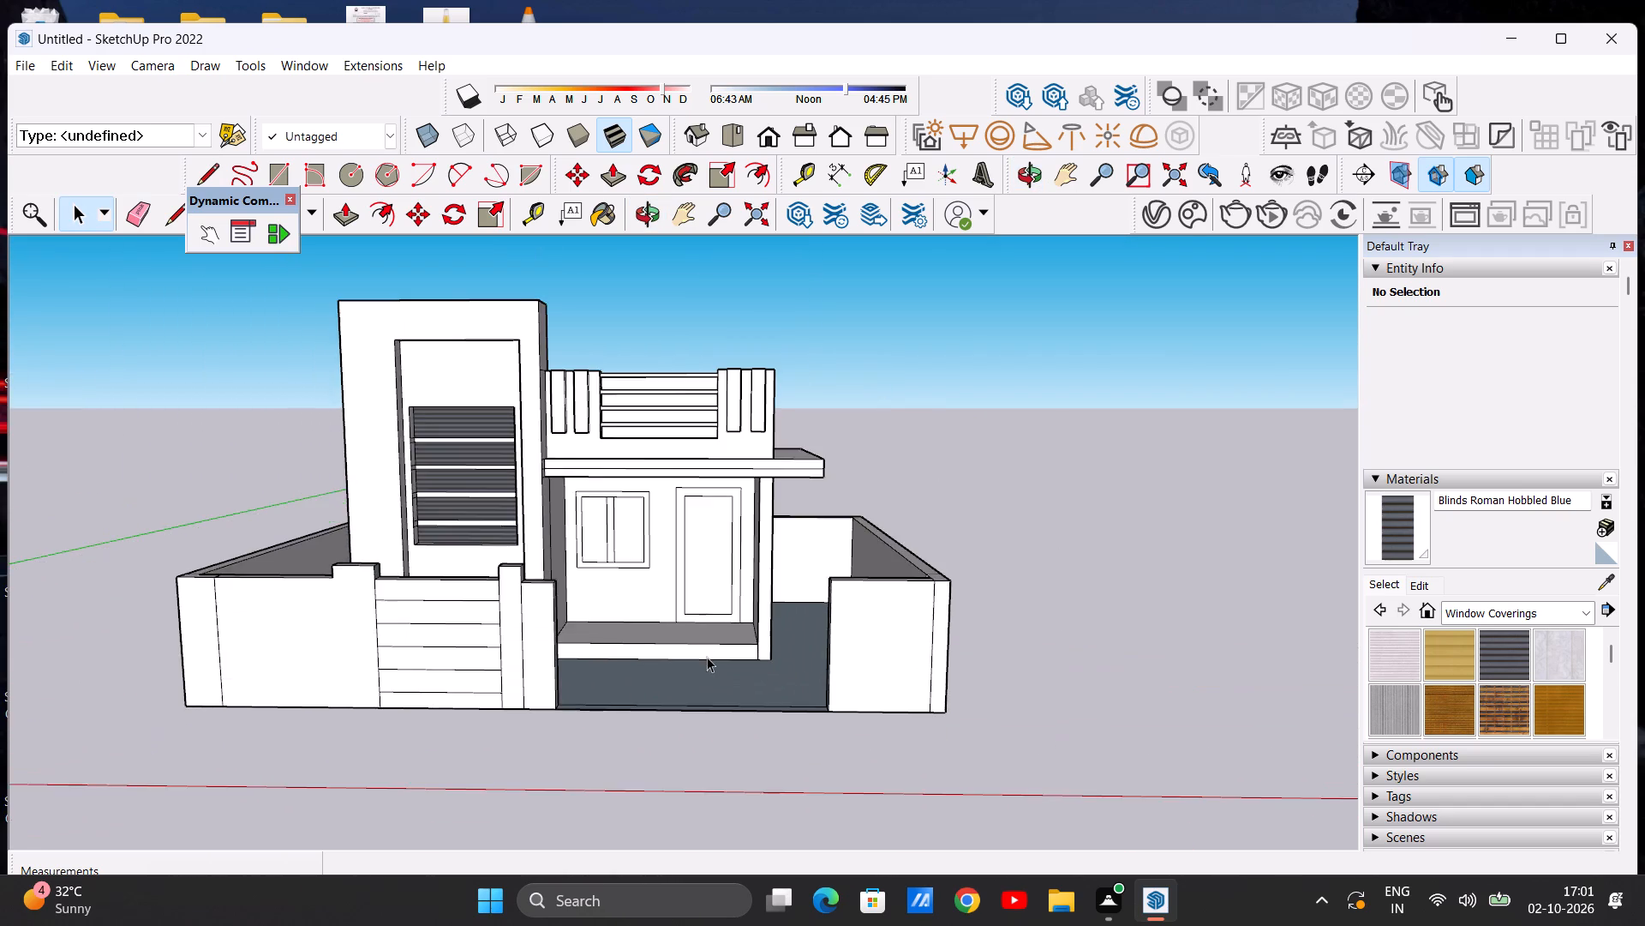
middle_click_drag(707, 657, 596, 675)
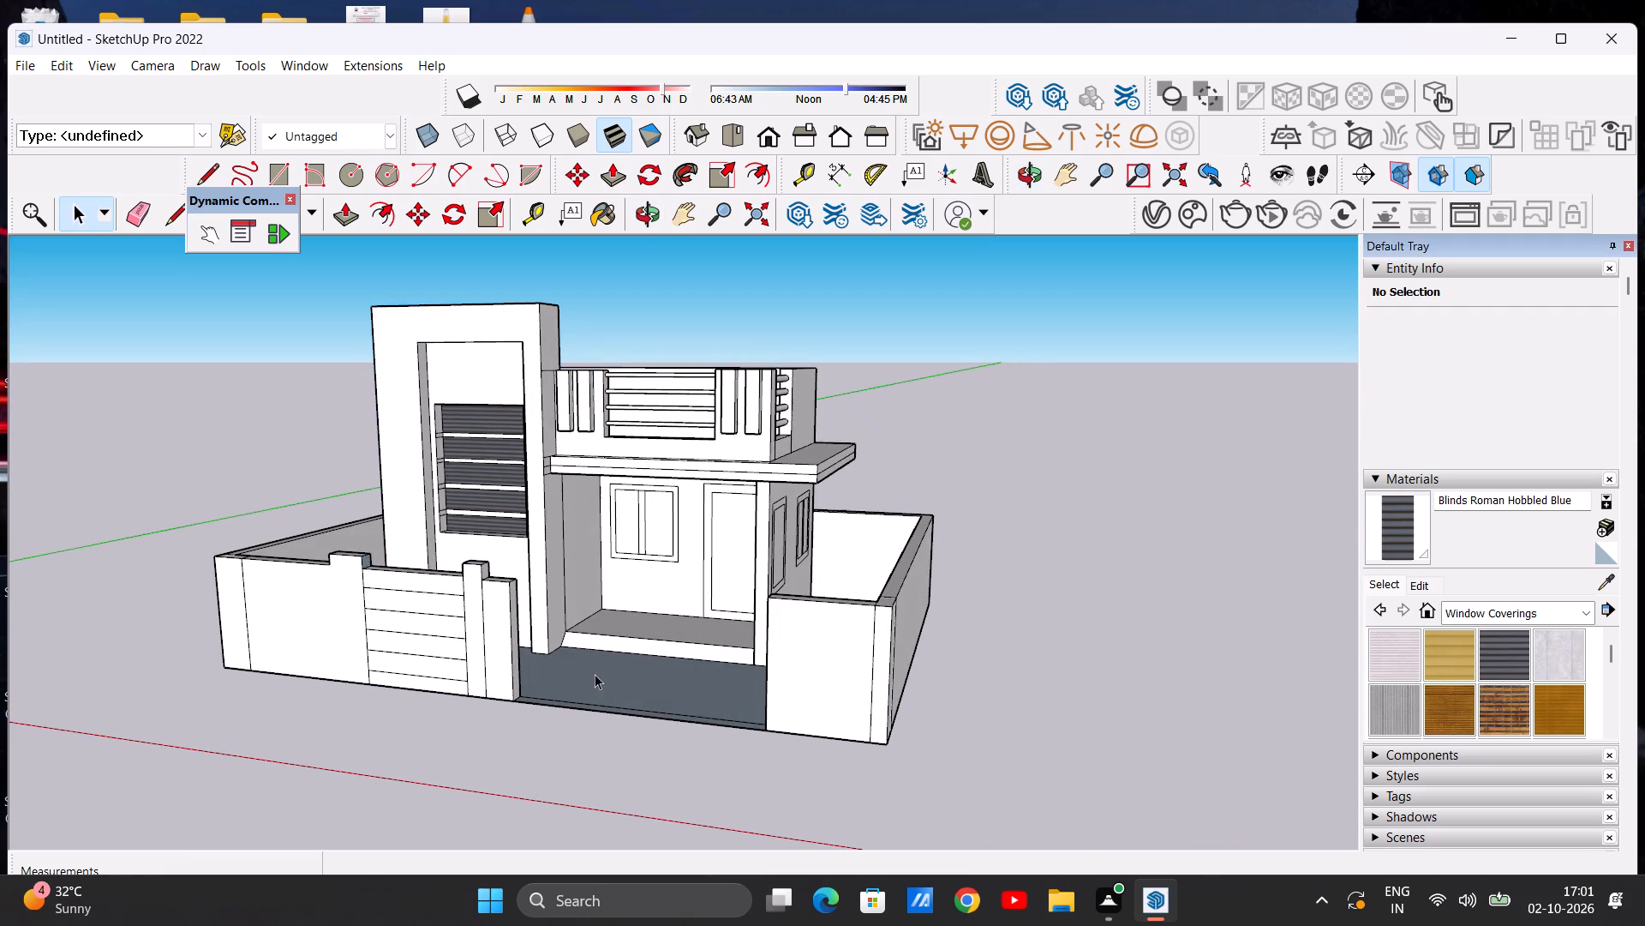
scroll(520, 636, "up", 5)
scroll(543, 641, "down", 5)
middle_click_drag(558, 648, 491, 634)
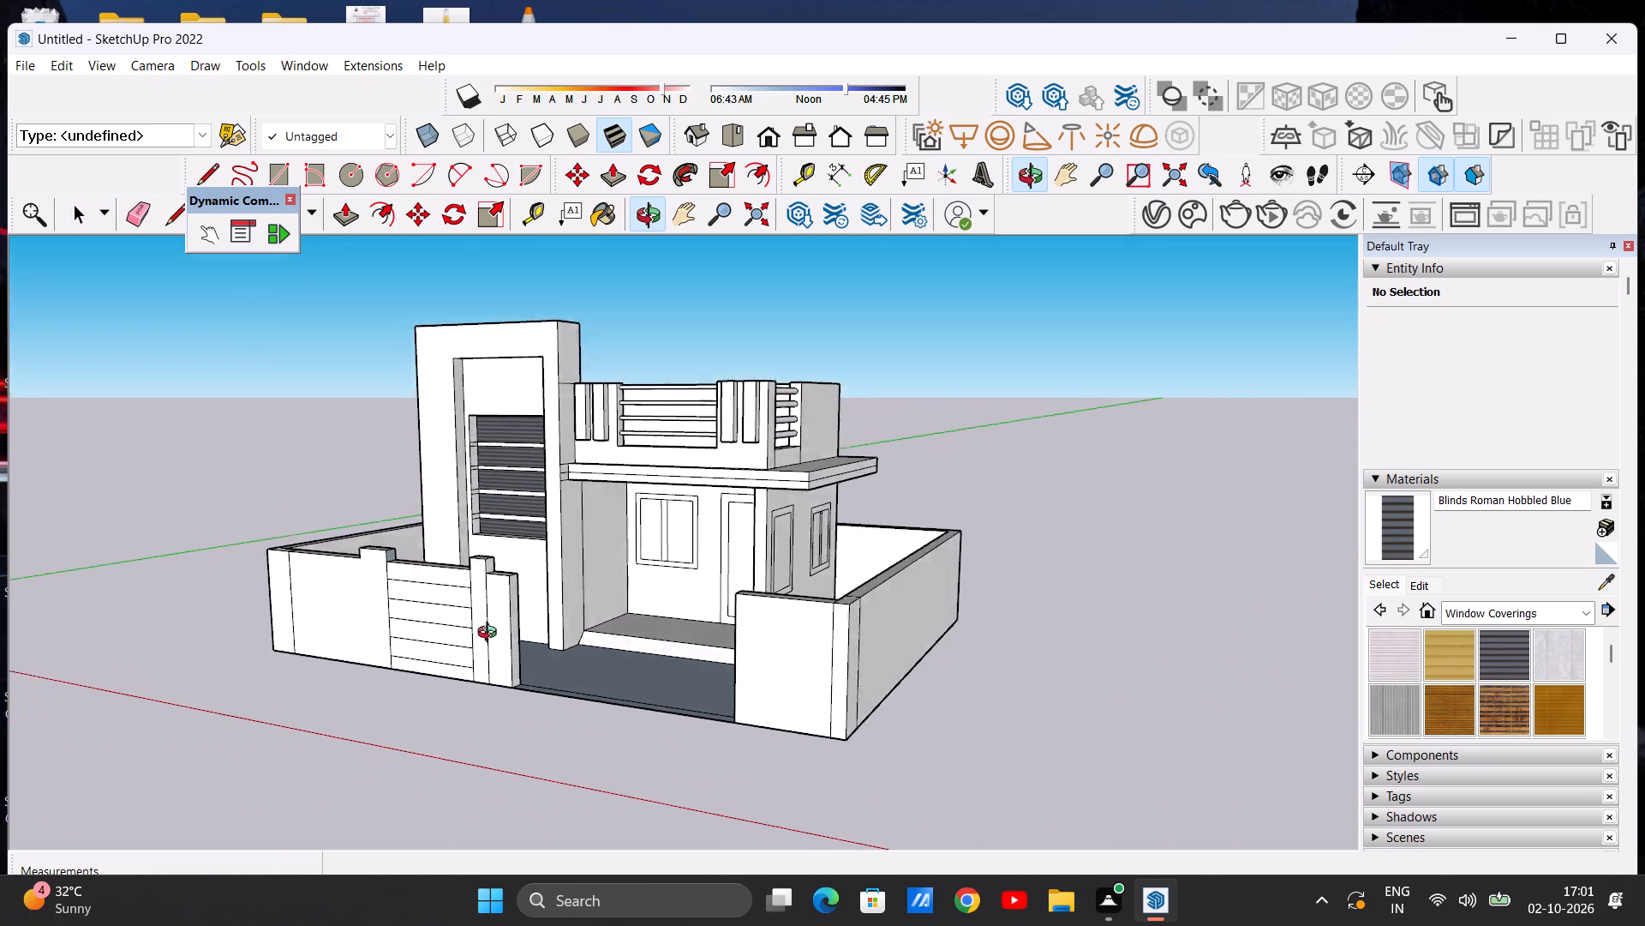
middle_click_drag(491, 634, 633, 634)
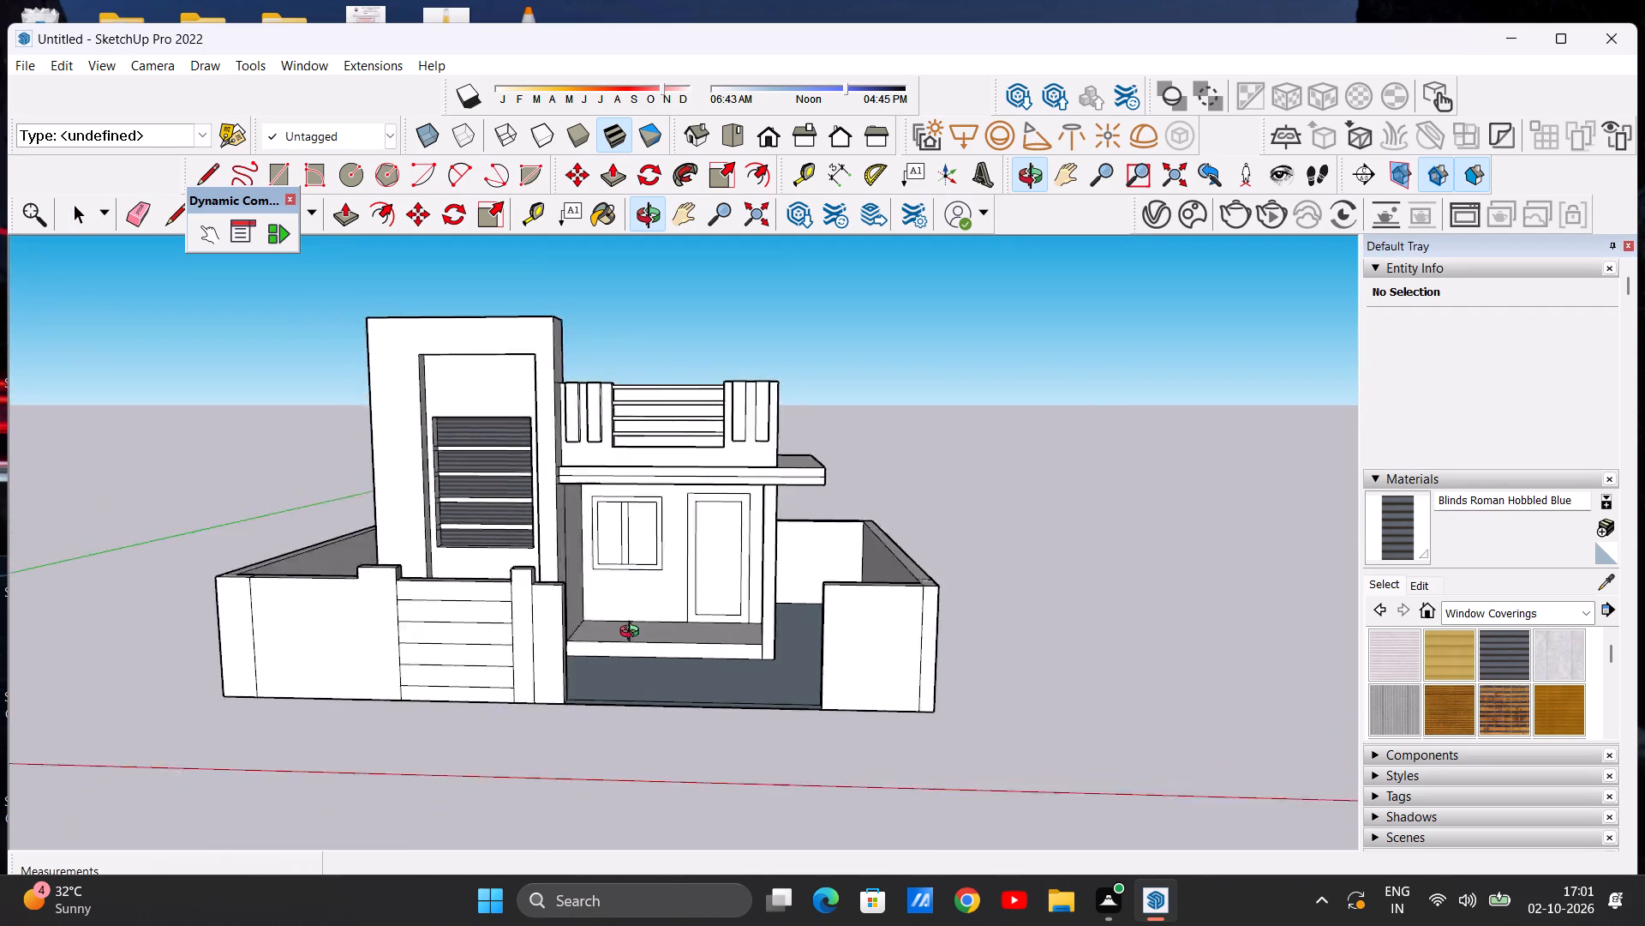
Draw two parallel 9" lines across the threshold strip of the gate opening, a short distance apart near its middle.
middle_click_drag(633, 634, 648, 807)
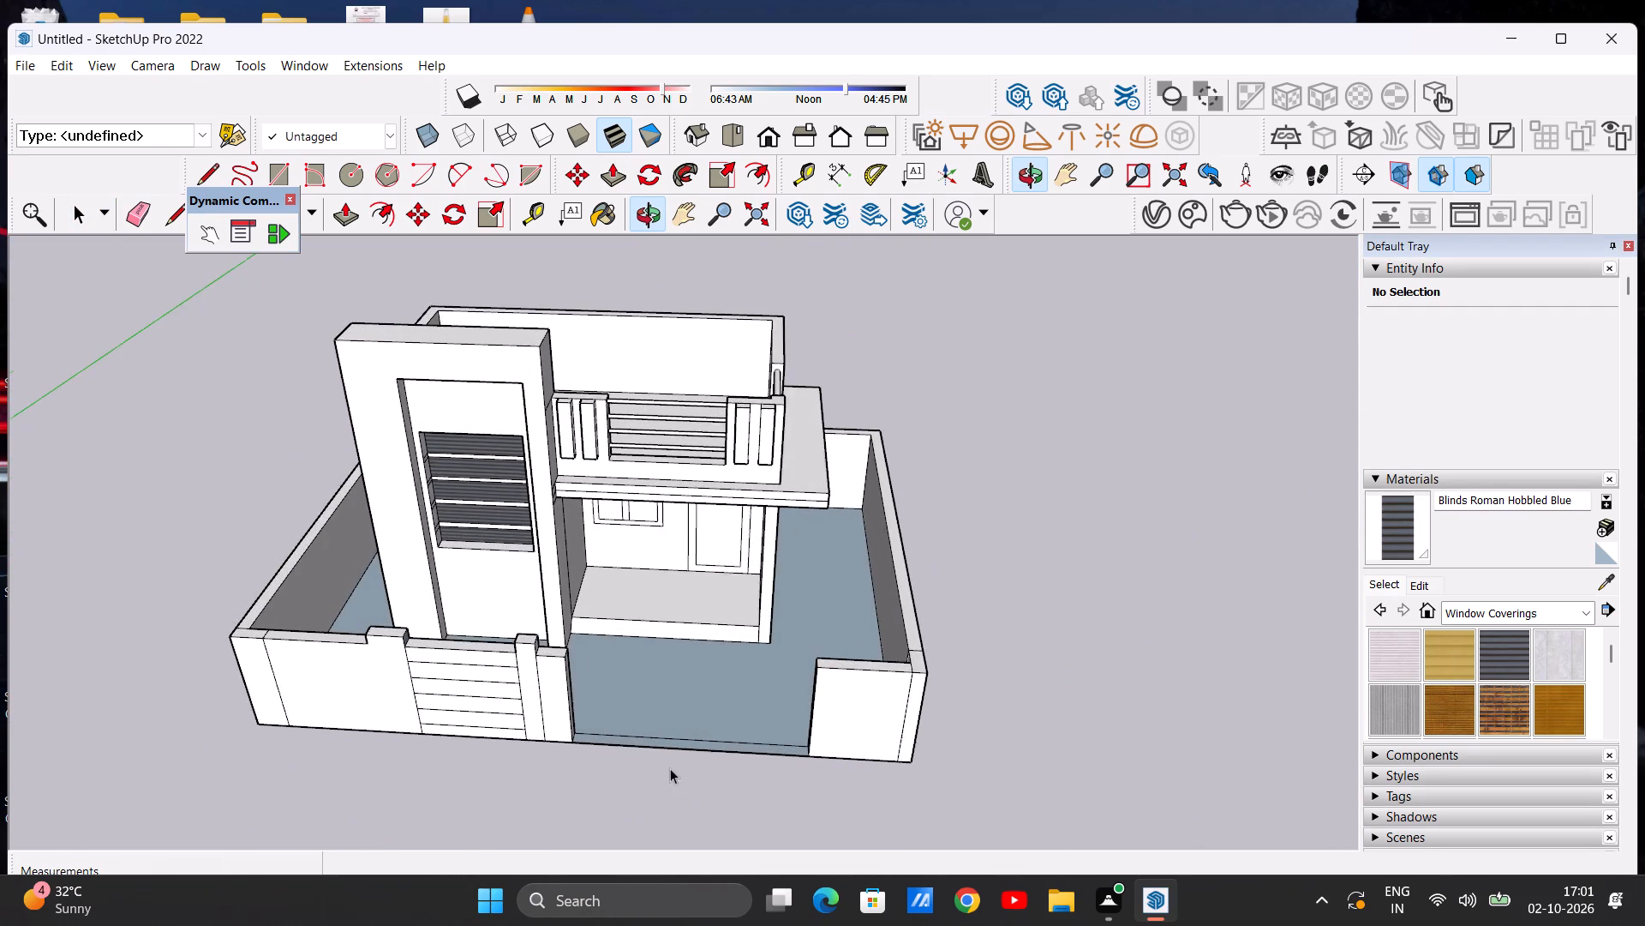
scroll(660, 755, "up", 3)
middle_click_drag(640, 729, 658, 793)
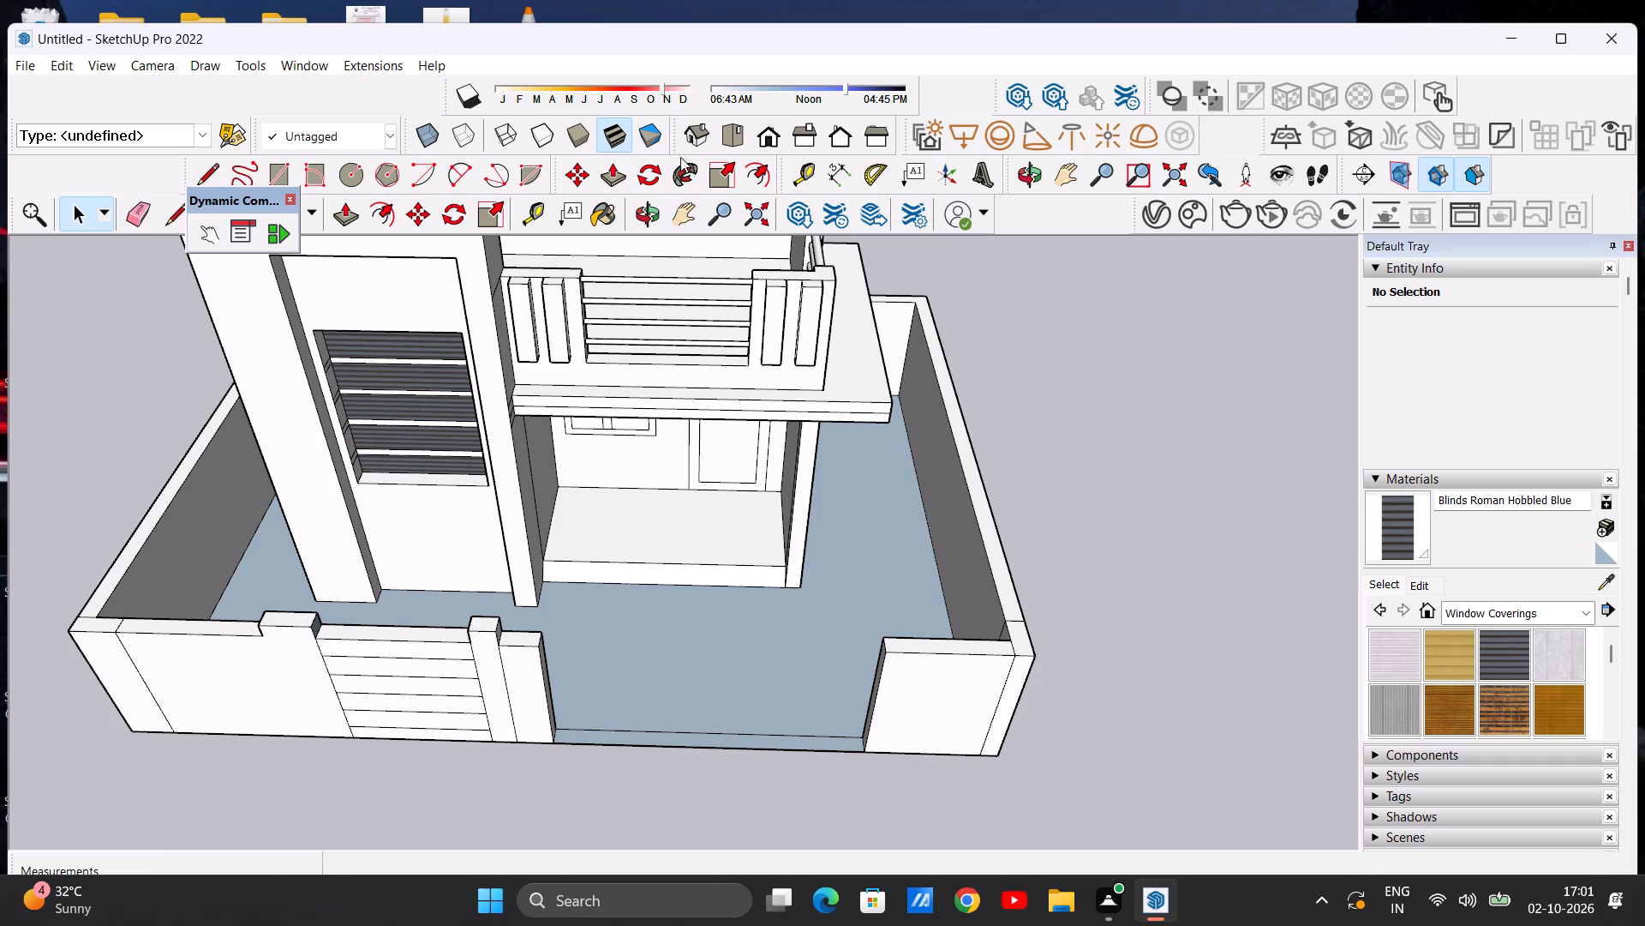
left_click(727, 131)
scroll(712, 589, "down", 6)
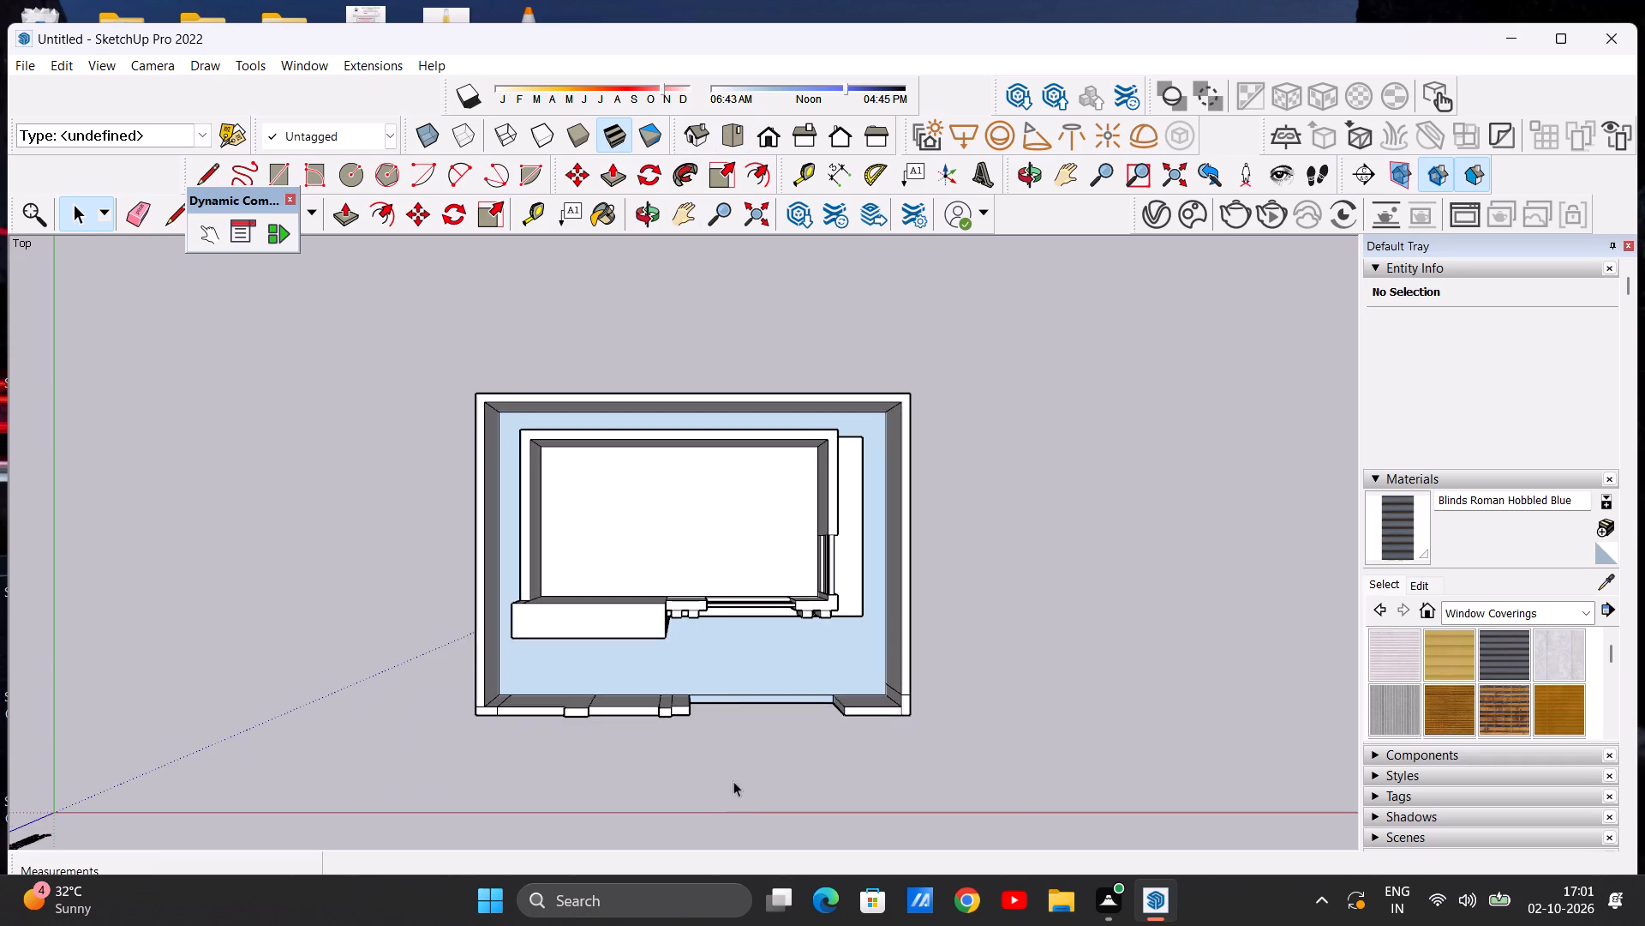
scroll(743, 760, "up", 12)
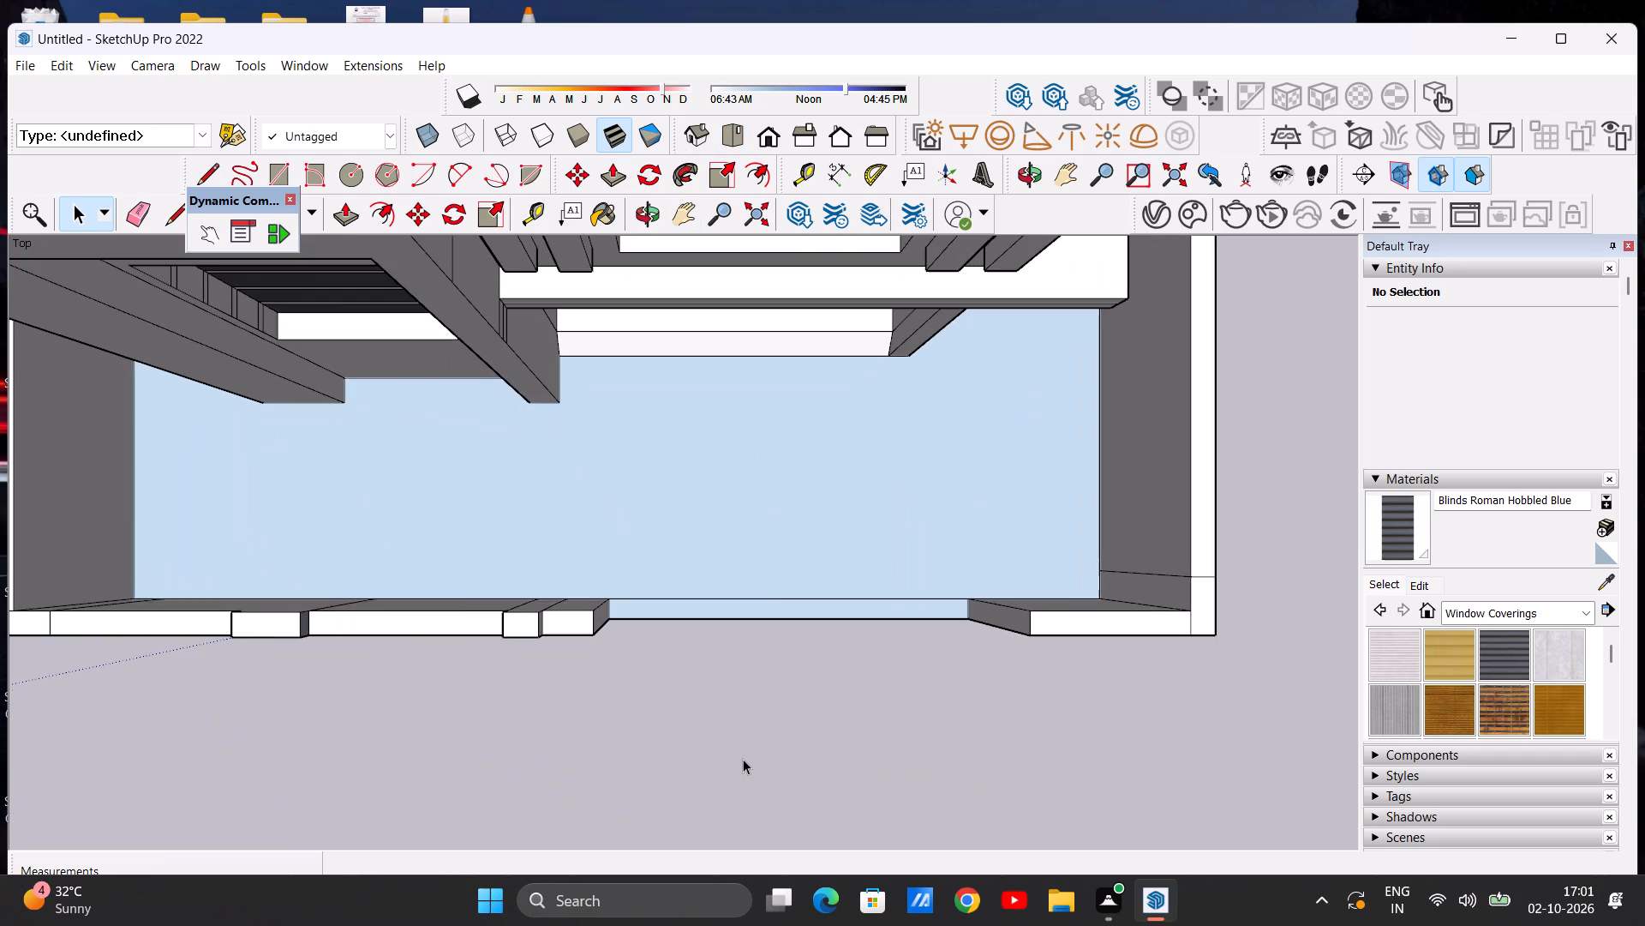
scroll(772, 591, "up", 4)
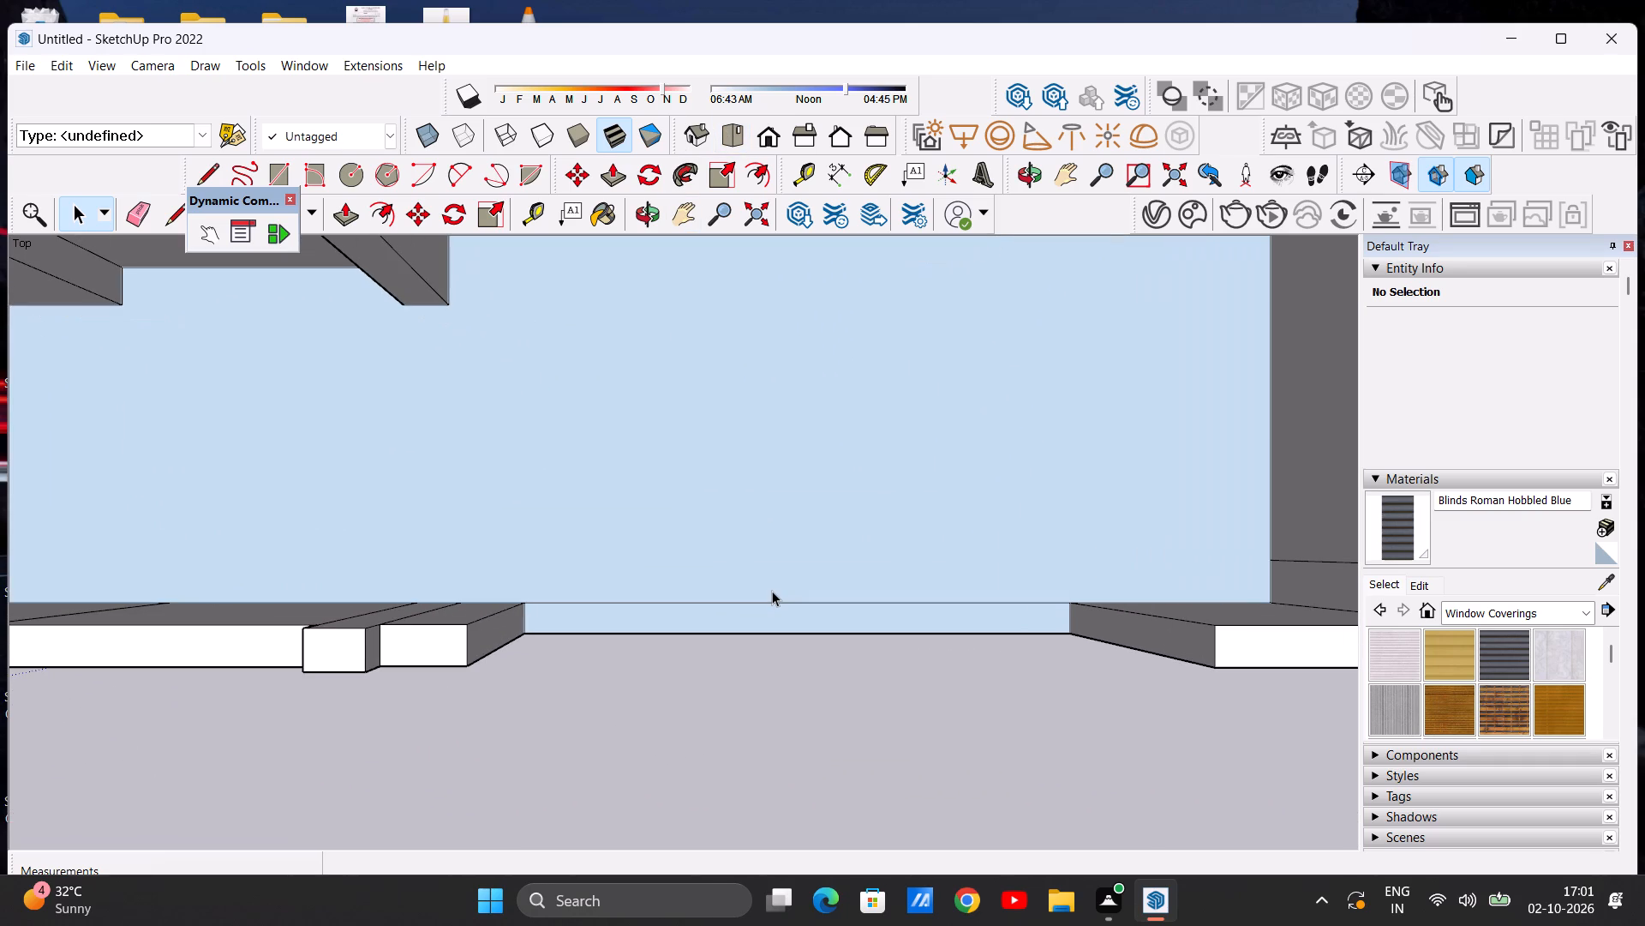
key("l")
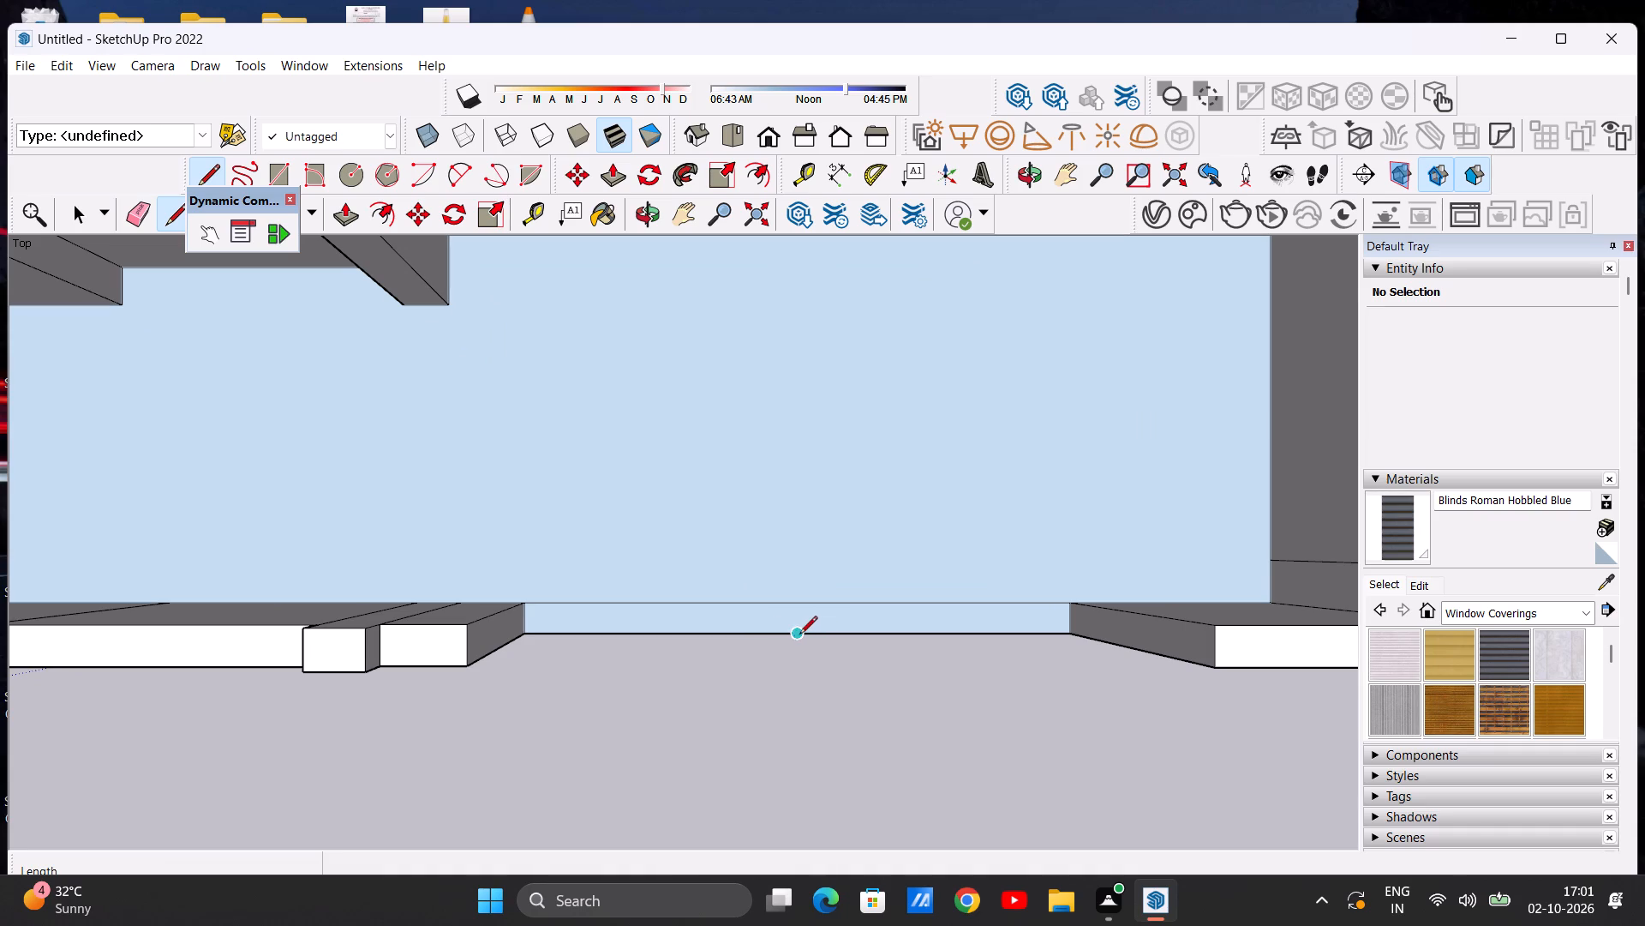
left_click(765, 637)
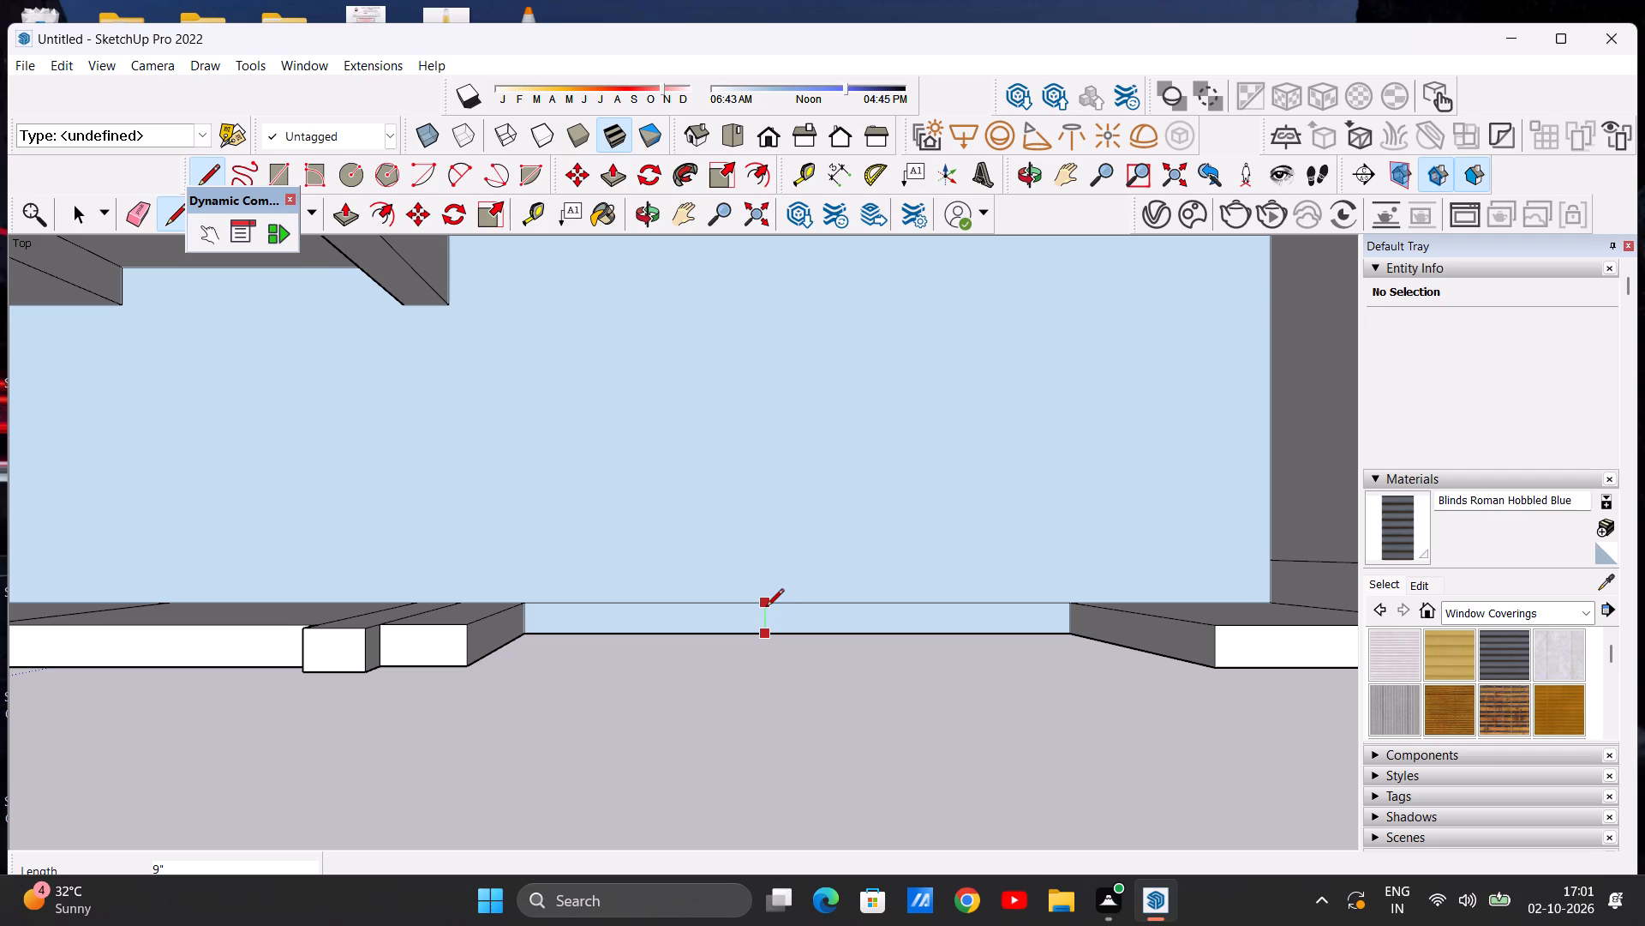
left_click(765, 607)
left_click(846, 634)
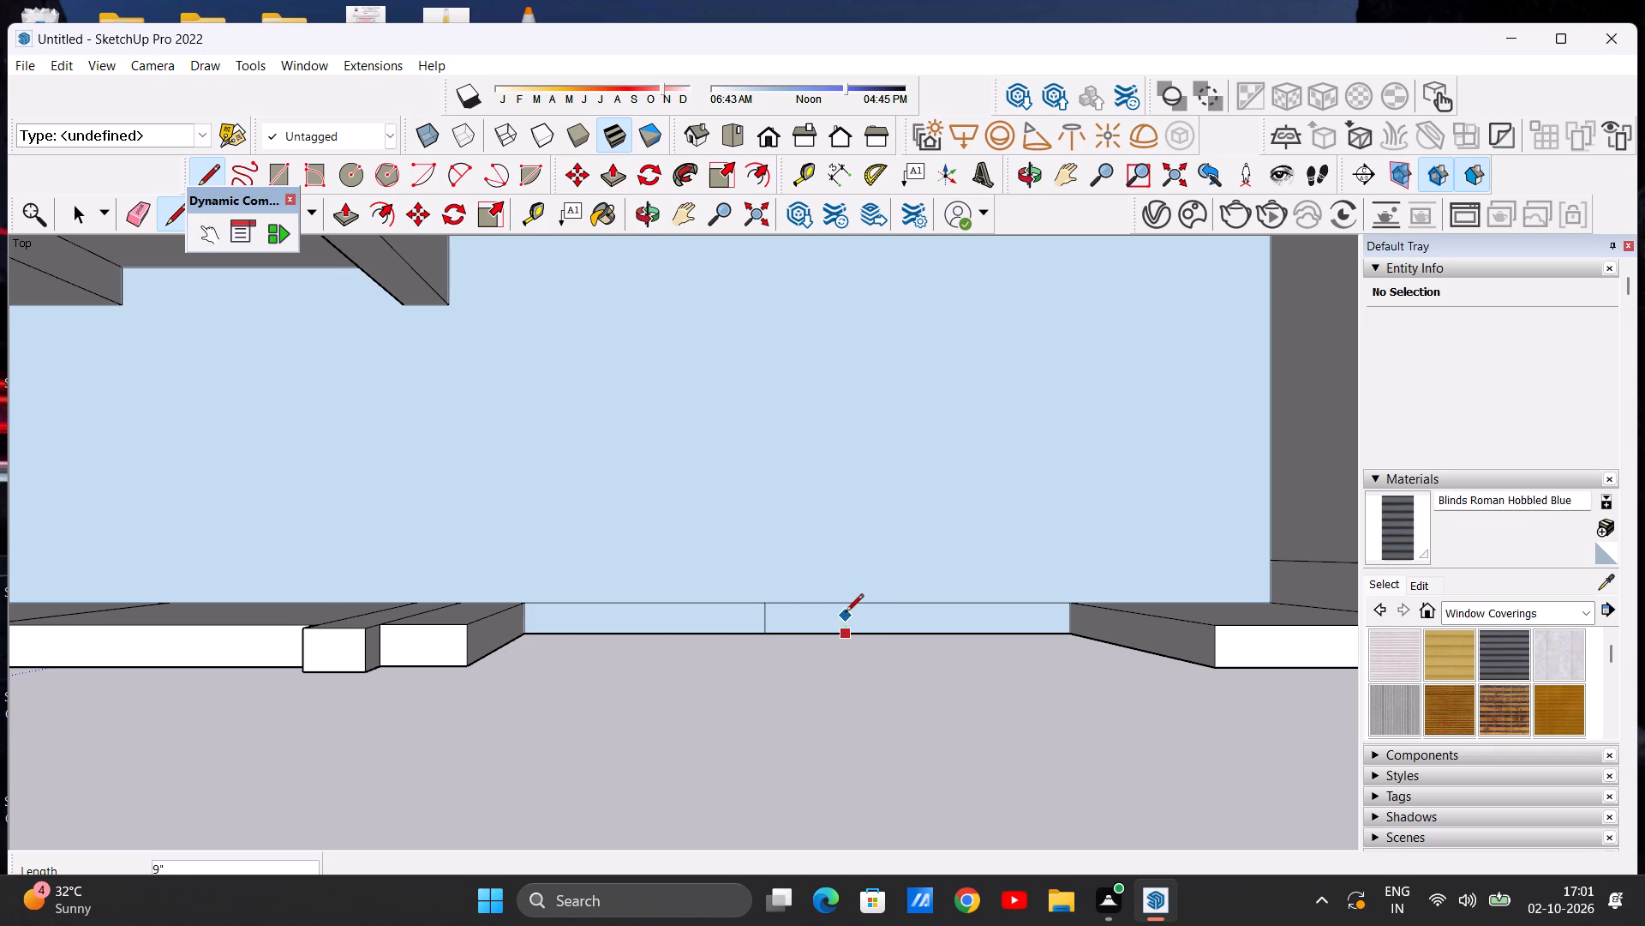
left_click(846, 609)
key("space")
Examine the gate opening with its divided threshold strip and the surrounding house from above, the front and oblique angles.
scroll(682, 662, "down", 10)
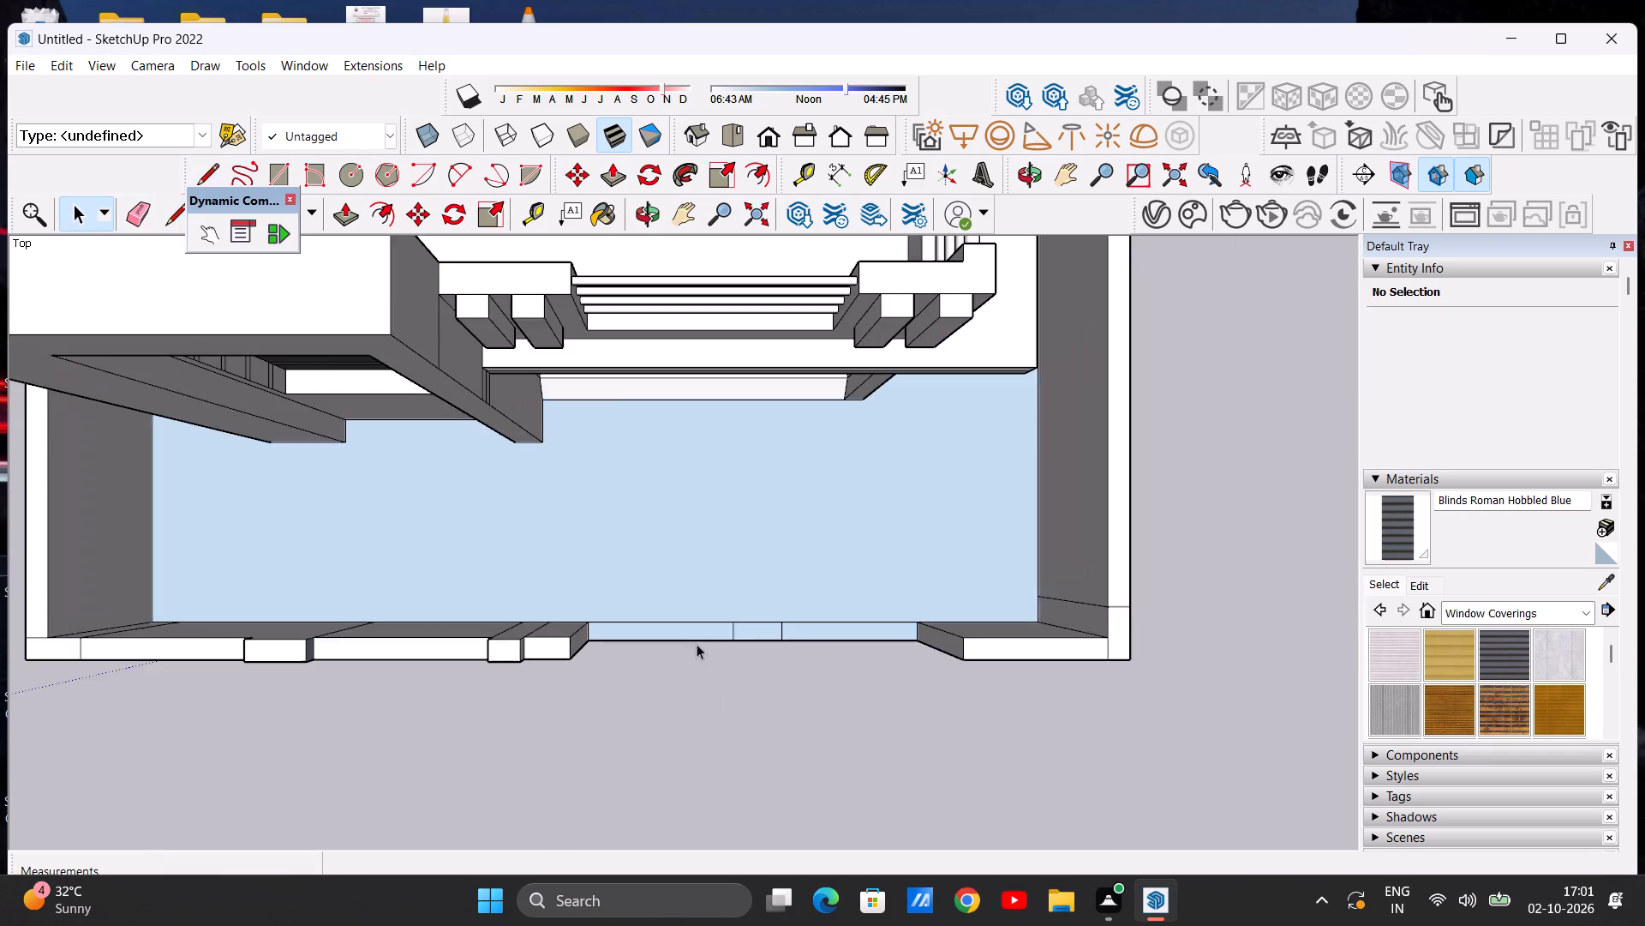
scroll(697, 644, "down", 2)
middle_click_drag(709, 676, 698, 456)
scroll(698, 599, "down", 4)
middle_click_drag(726, 689, 739, 544)
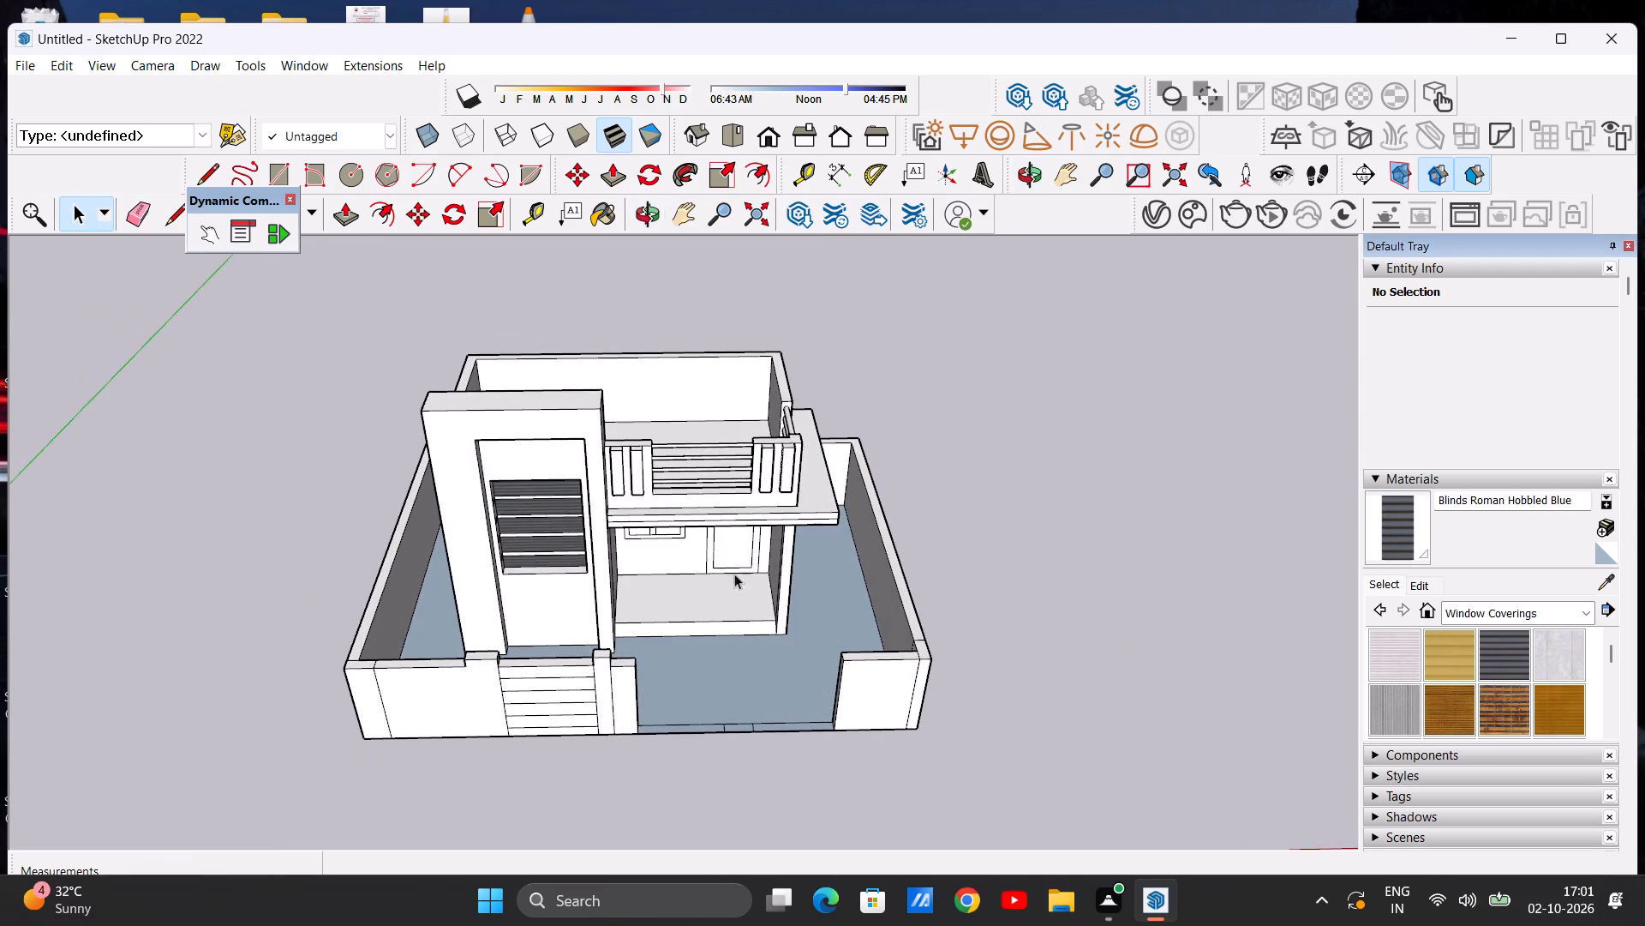
scroll(753, 808, "up", 3)
middle_click_drag(728, 765, 699, 746)
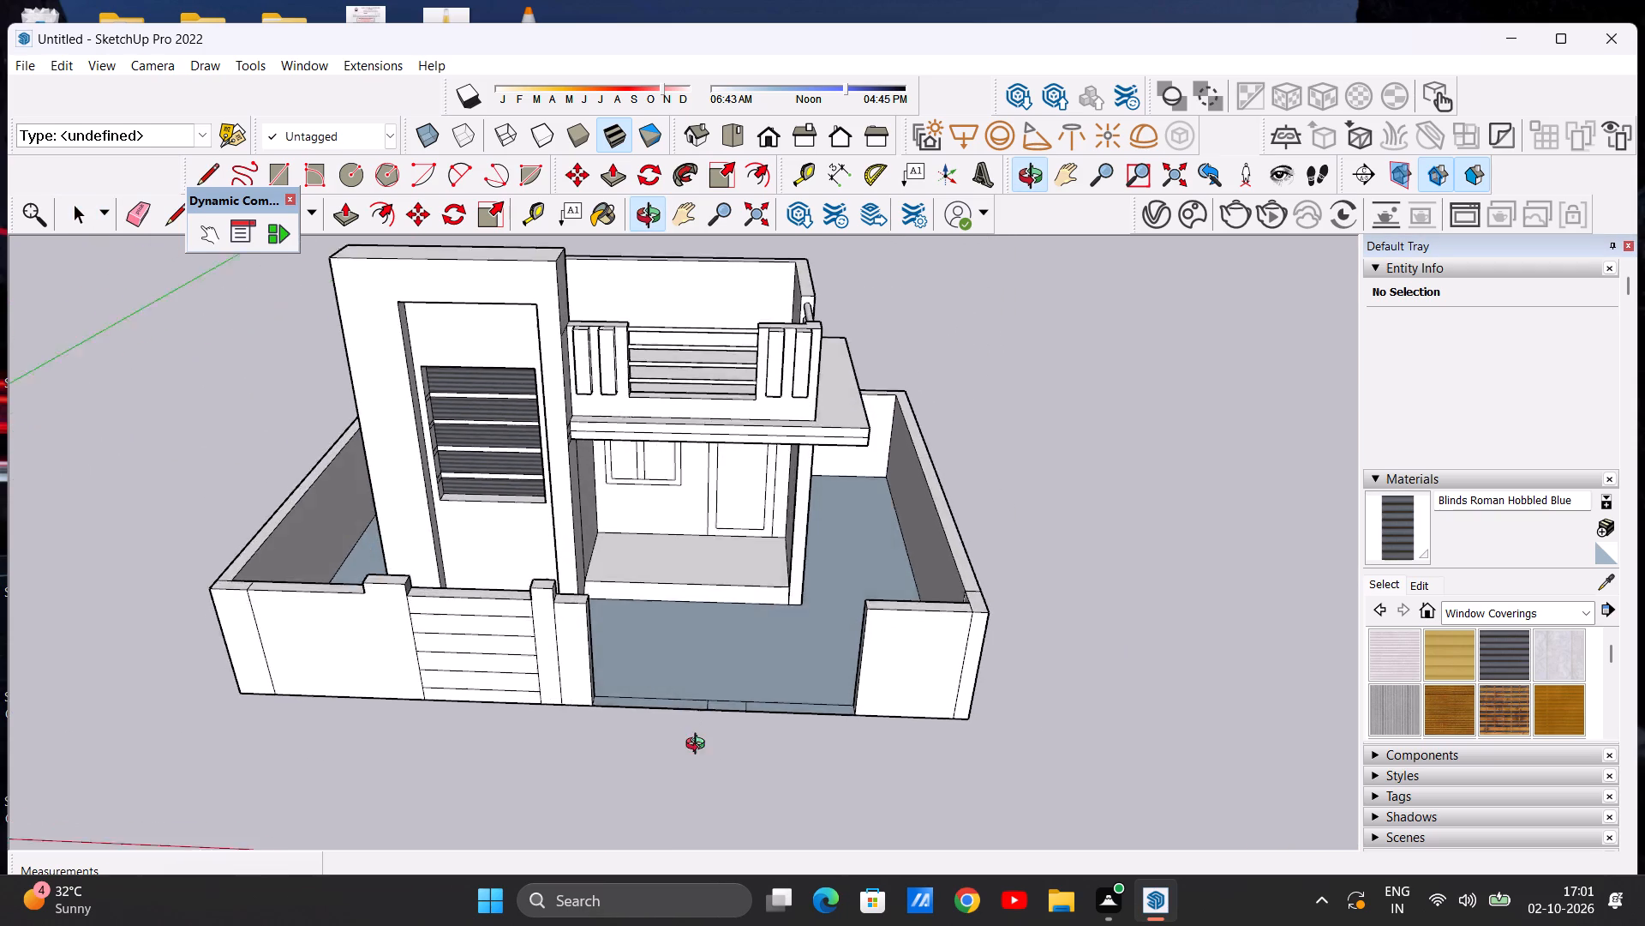
middle_click_drag(699, 746, 700, 833)
scroll(709, 787, "up", 3)
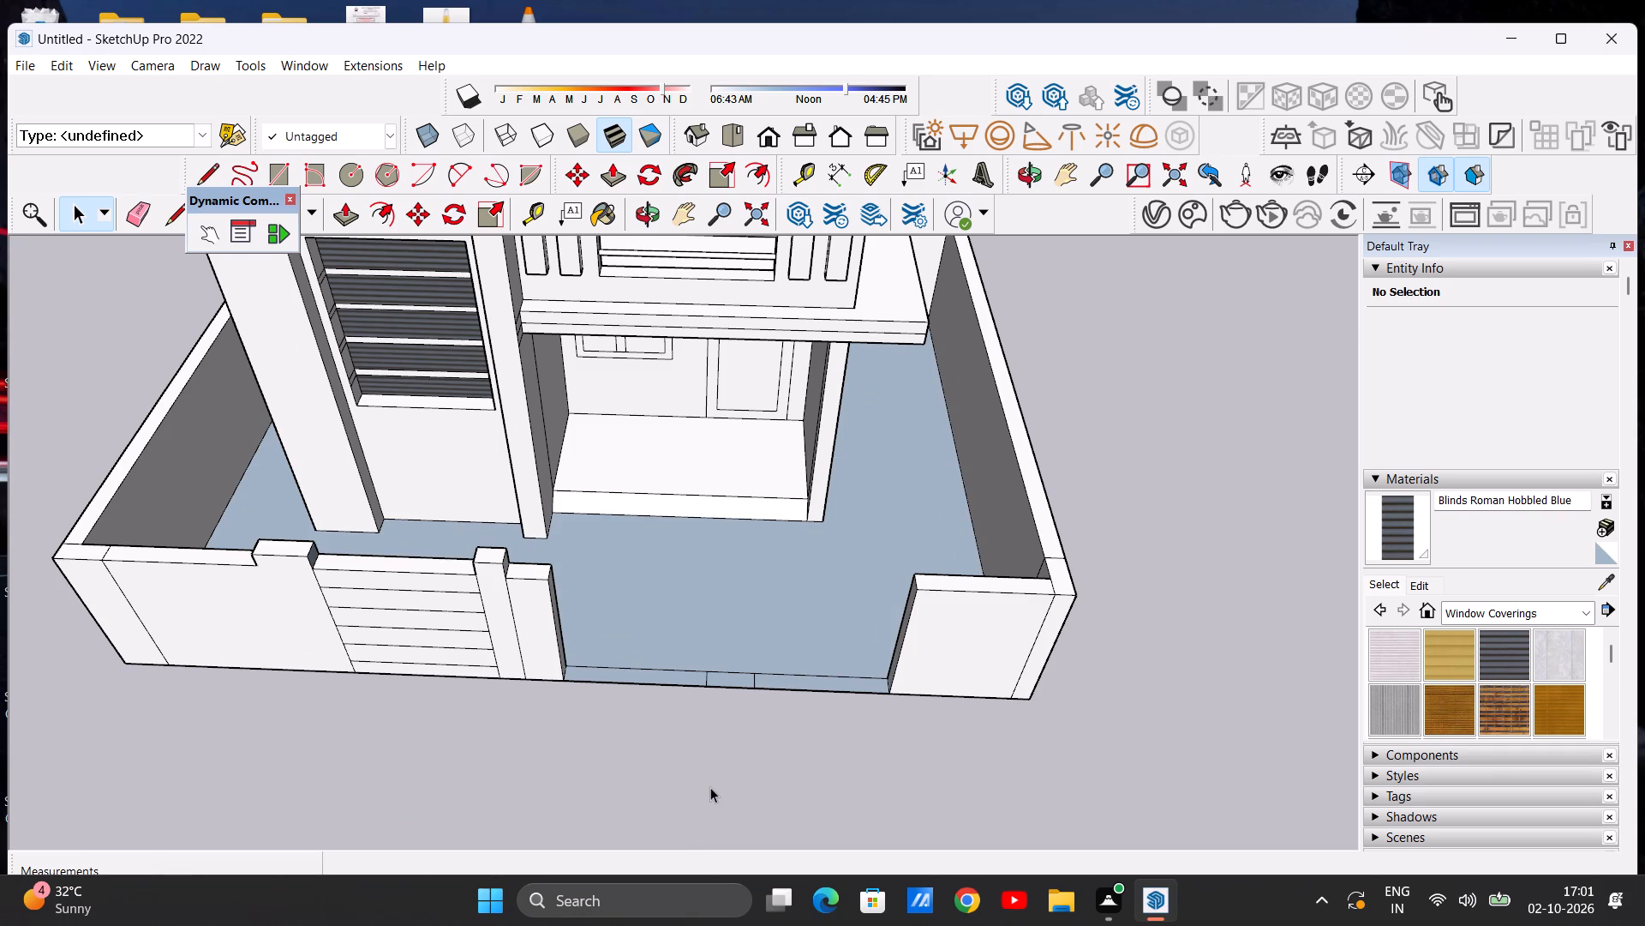
scroll(709, 751, "down", 2)
middle_click_drag(680, 776, 667, 634)
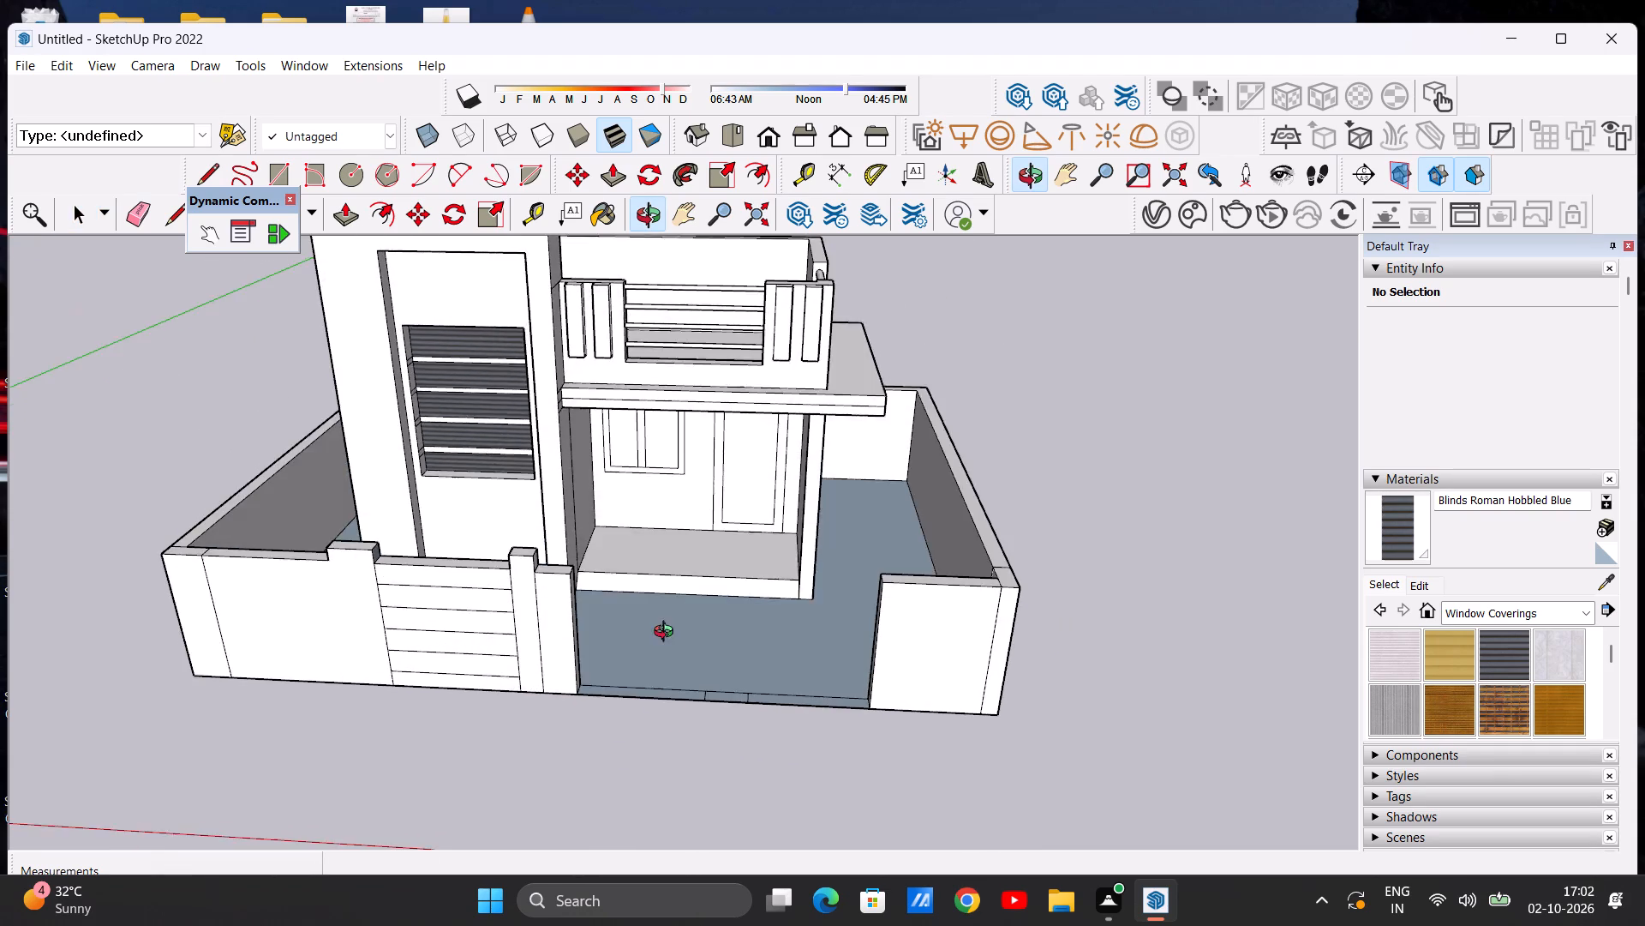
middle_click_drag(667, 634, 523, 695)
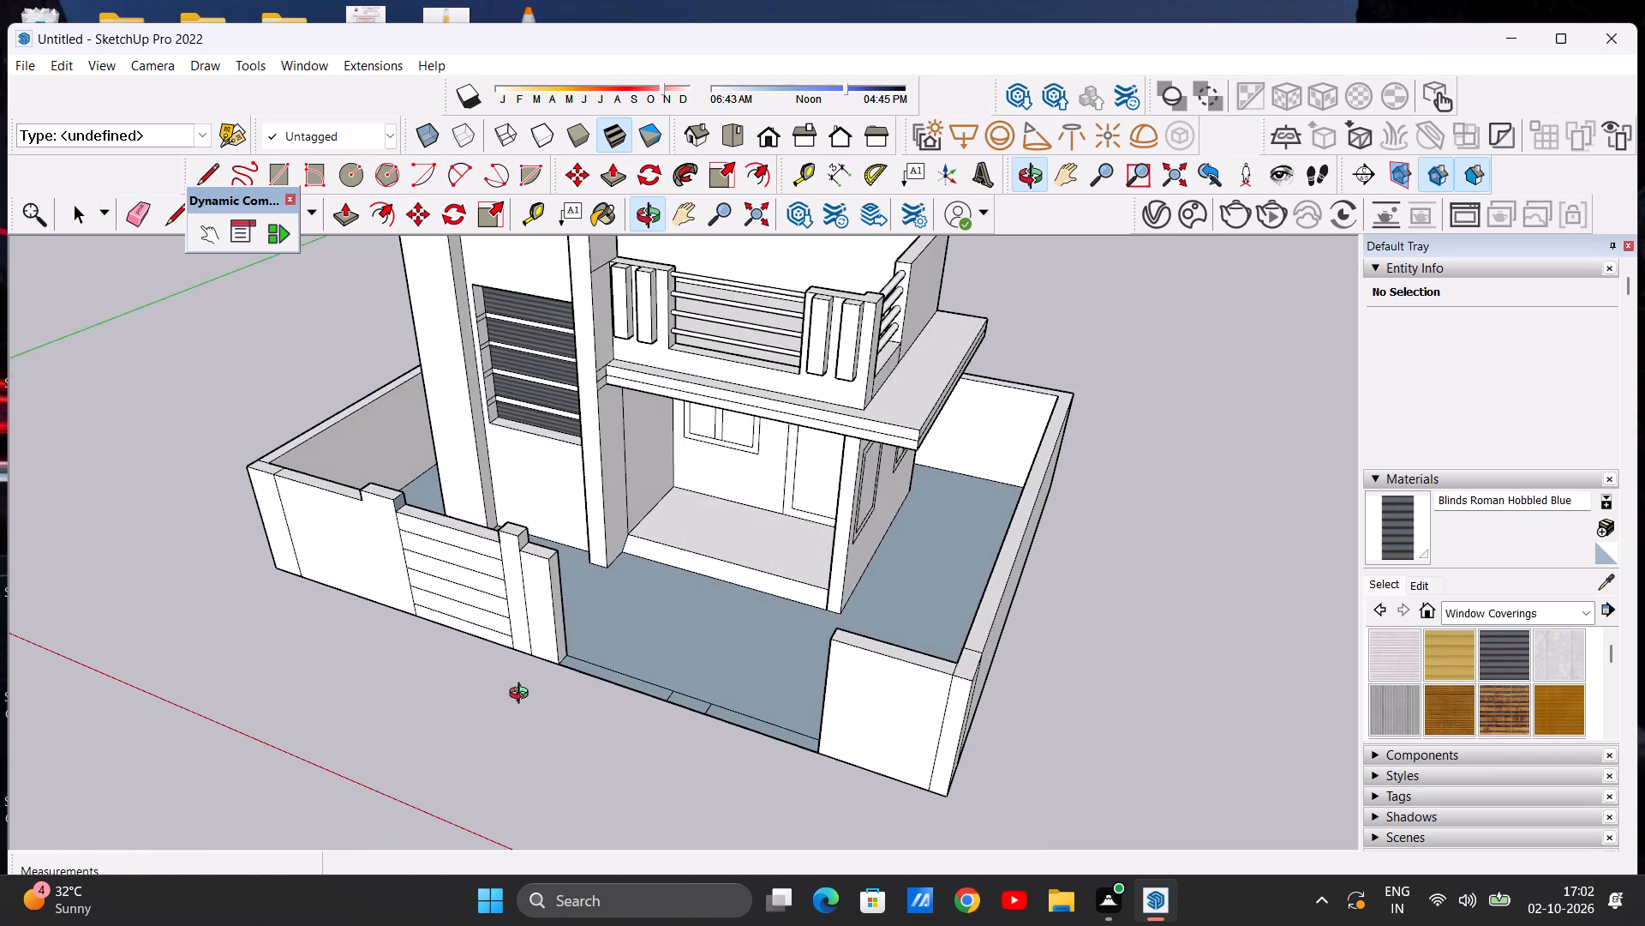
middle_click_drag(523, 695, 613, 590)
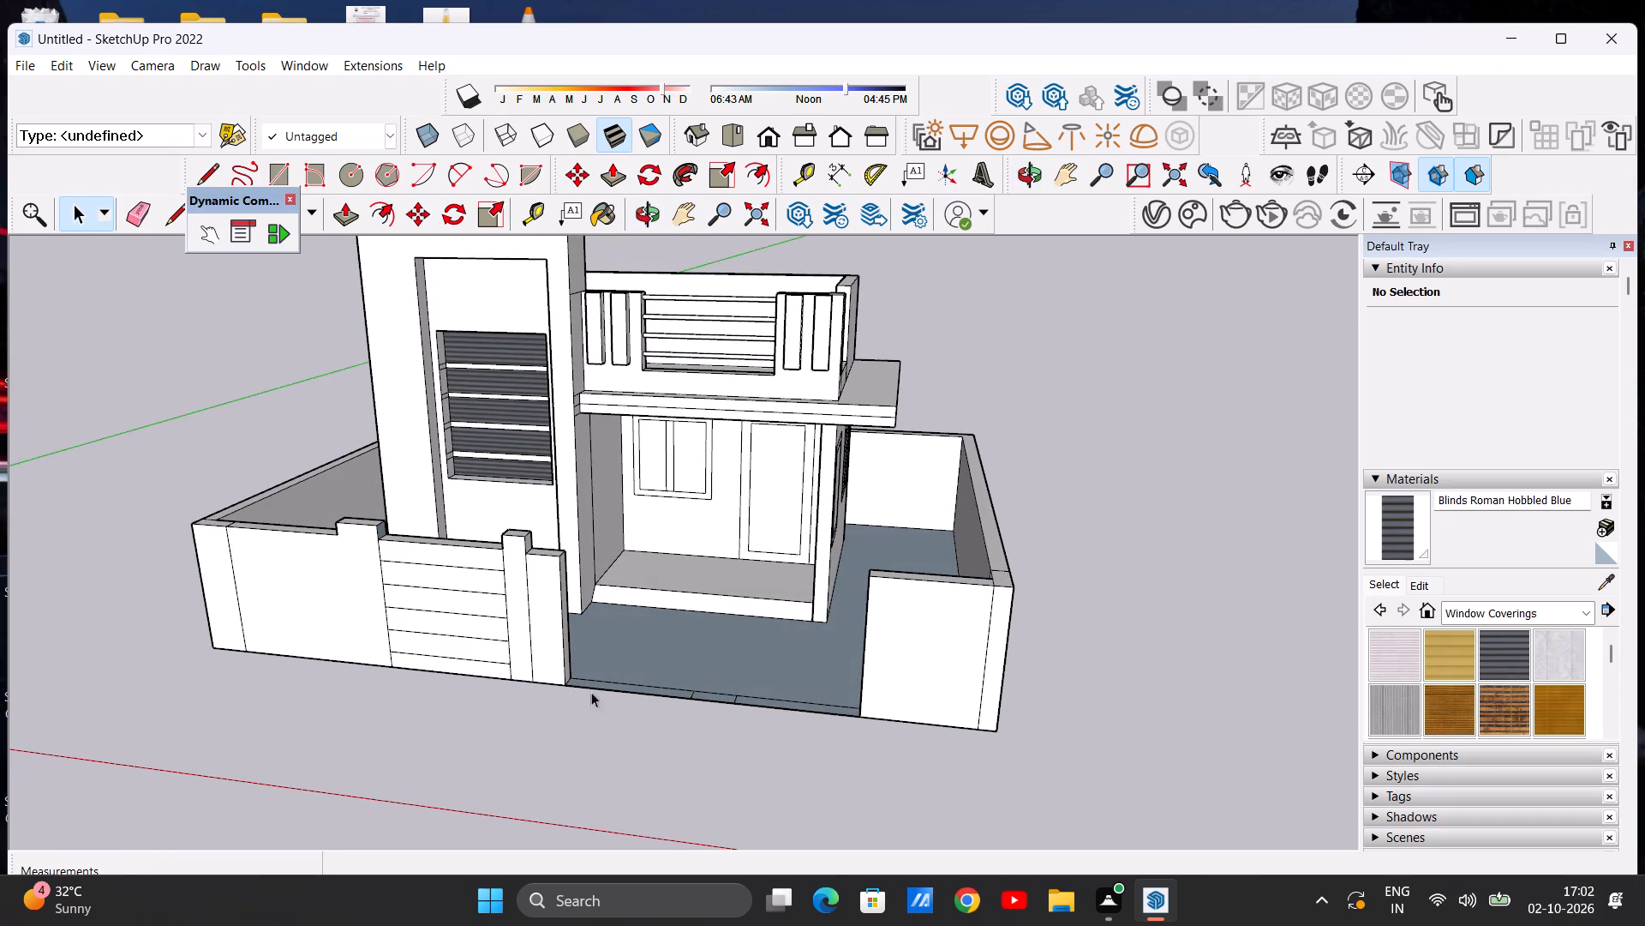
scroll(603, 689, "down", 3)
scroll(620, 692, "up", 5)
scroll(576, 691, "down", 1)
middle_click_drag(576, 691, 965, 628)
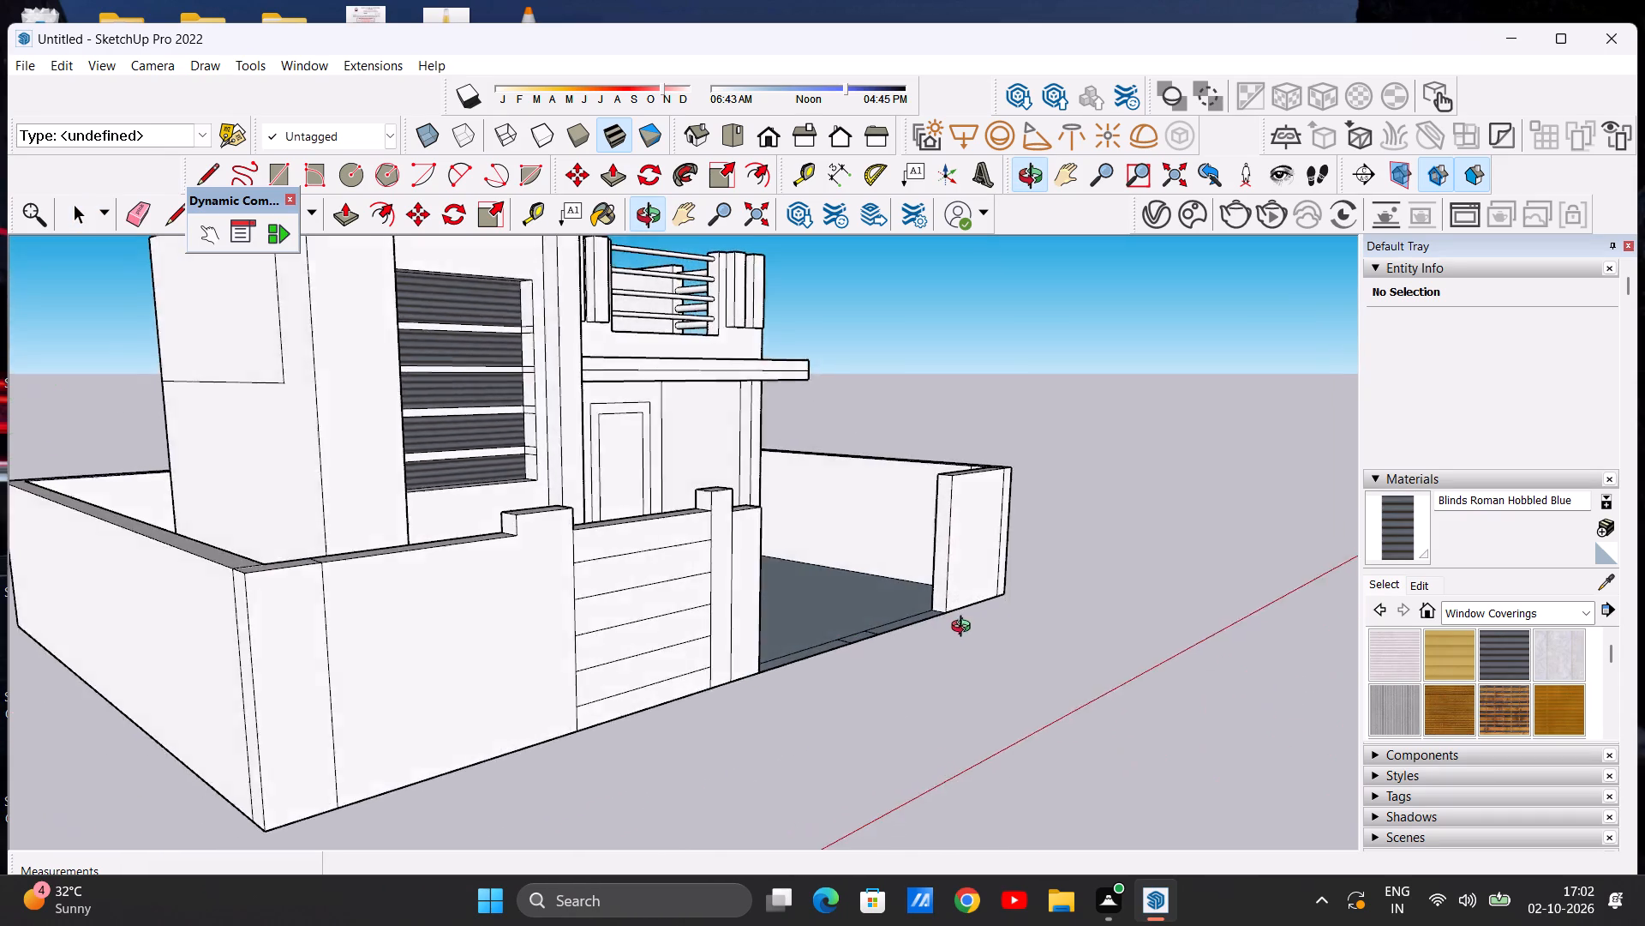
middle_click_drag(965, 628, 493, 742)
Draw a 9" line across the end face of the short wall segment beside the grooved panel, slightly below its top.
scroll(514, 582, "up", 5)
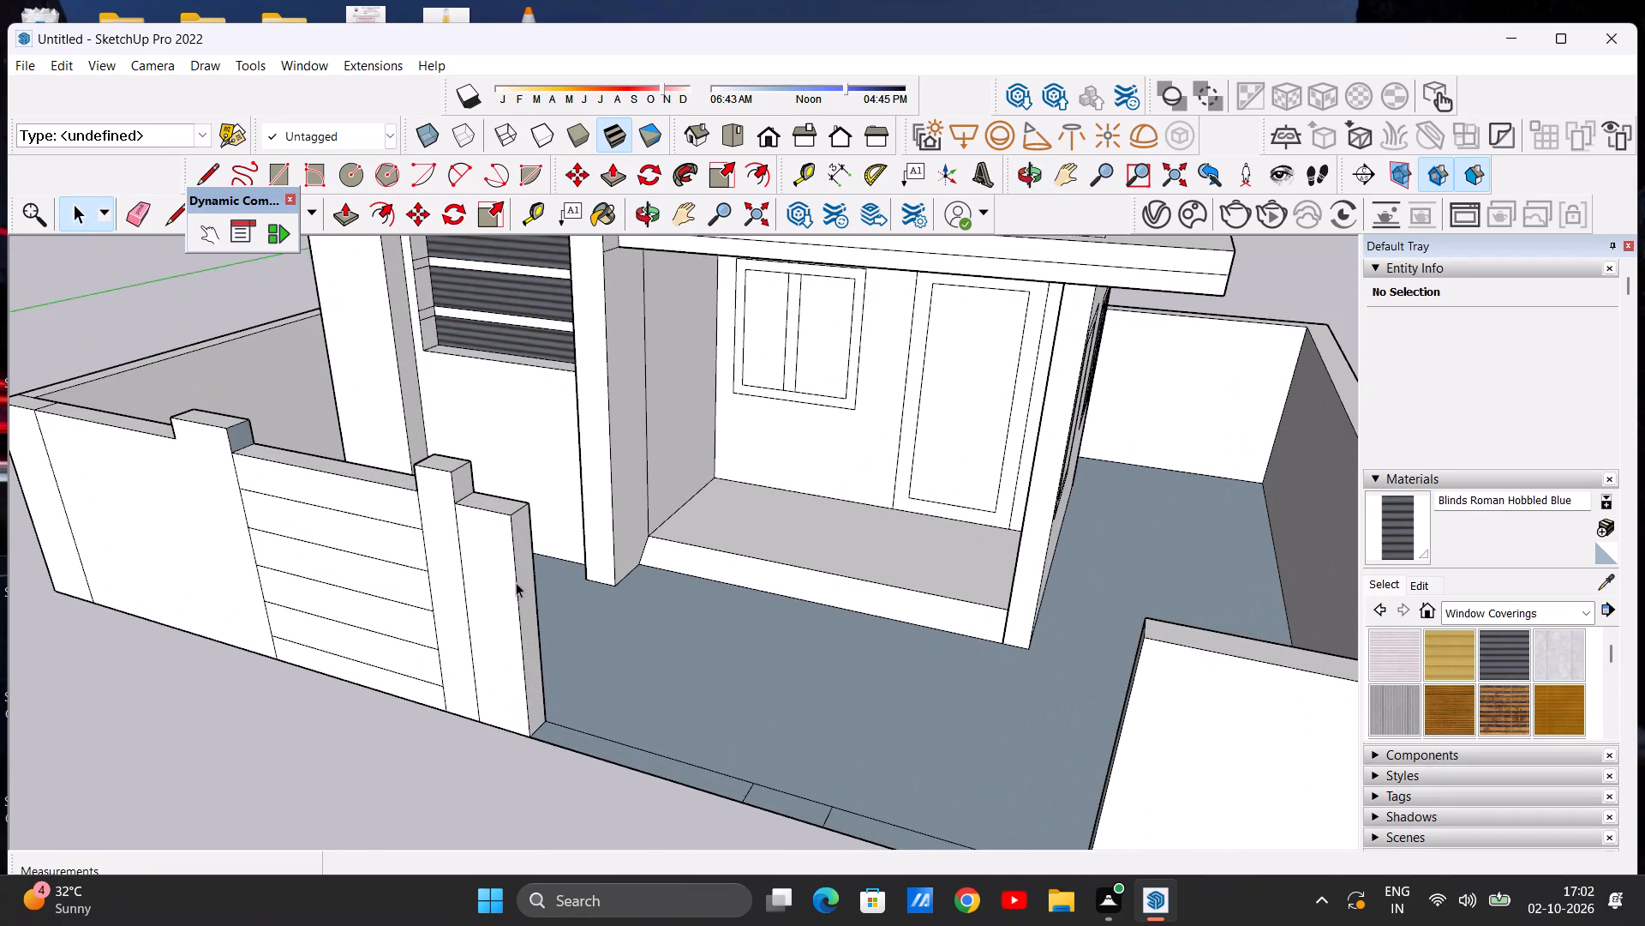
scroll(529, 583, "down", 4)
scroll(546, 555, "up", 6)
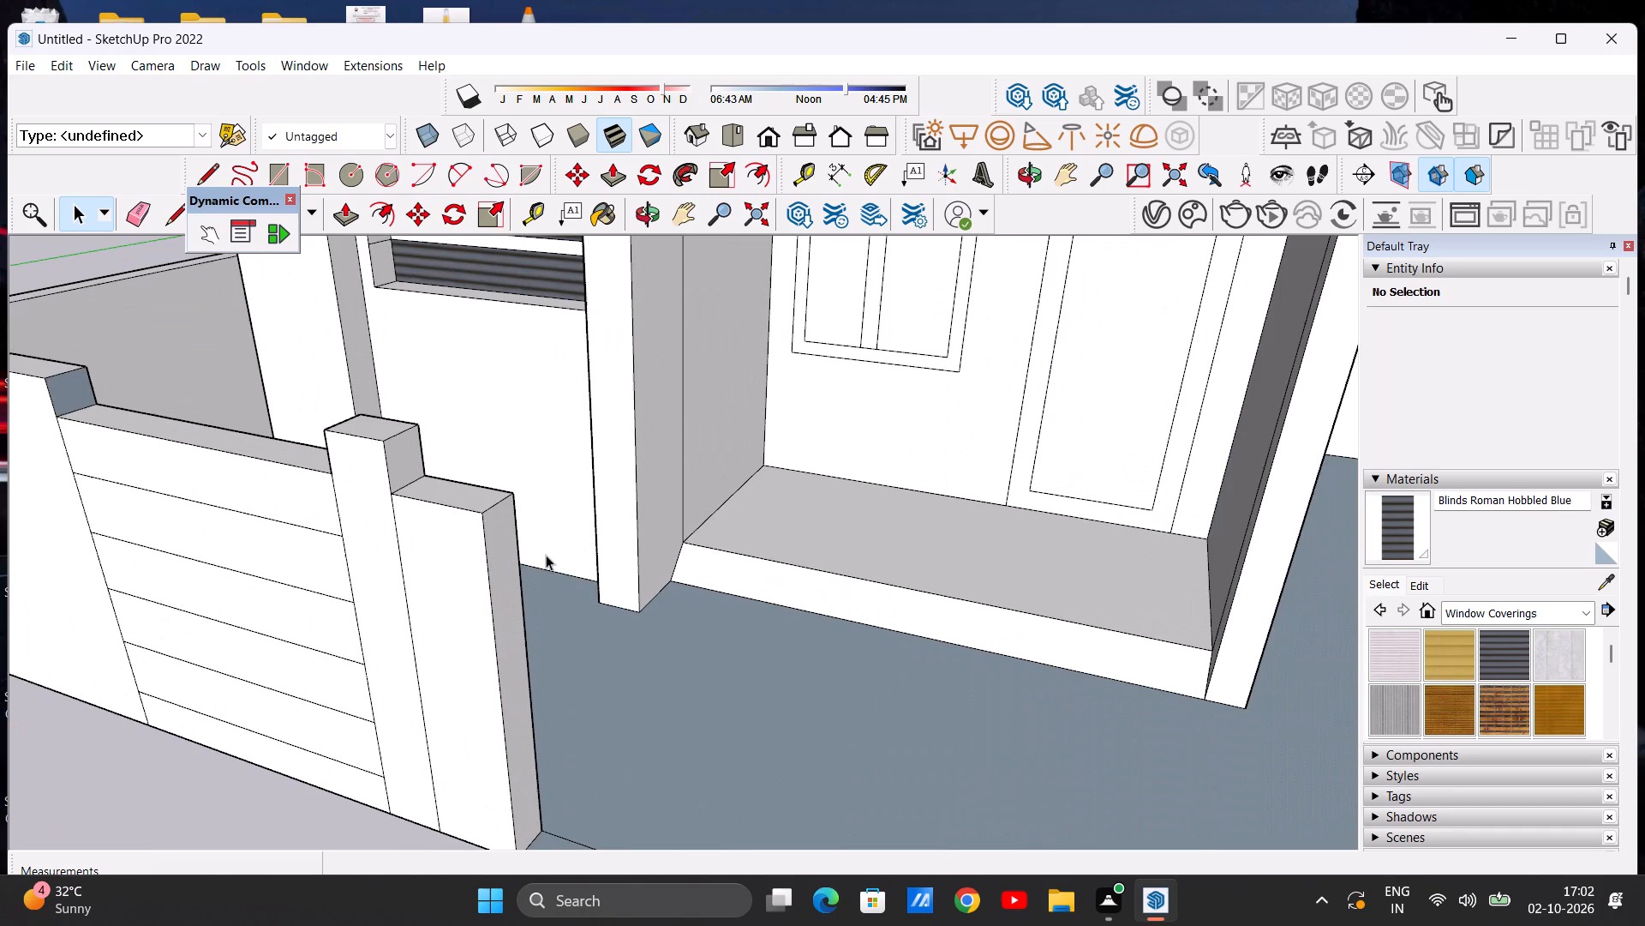
key("l")
scroll(551, 556, "down", 6)
middle_click_drag(565, 615, 553, 568)
scroll(543, 538, "up", 5)
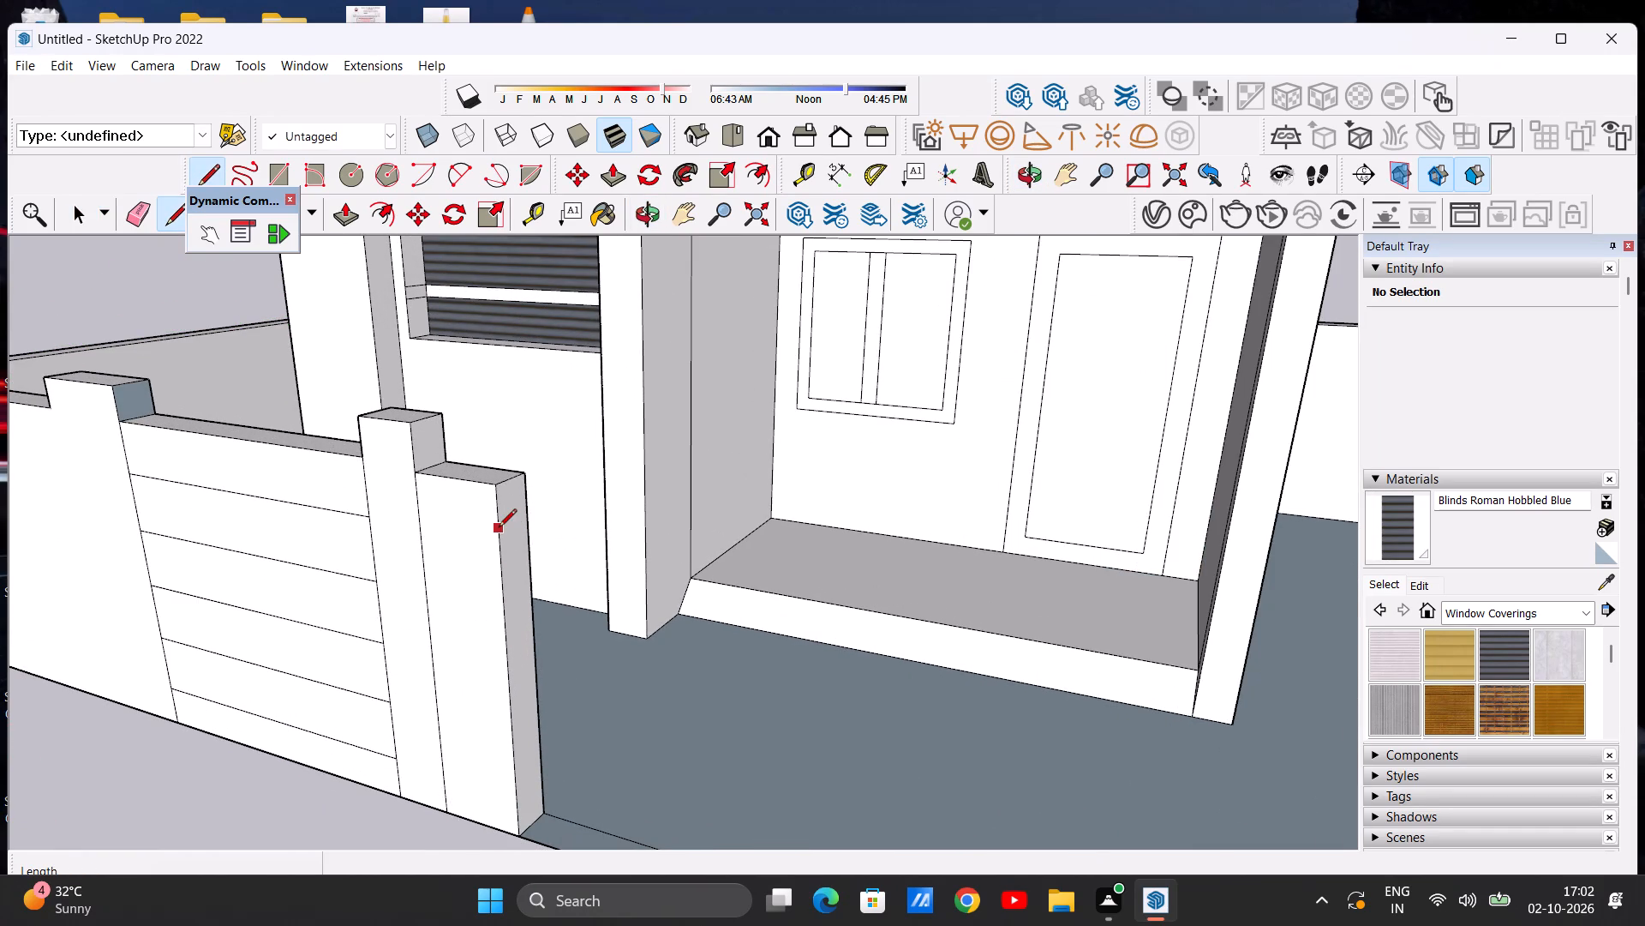
left_click(499, 528)
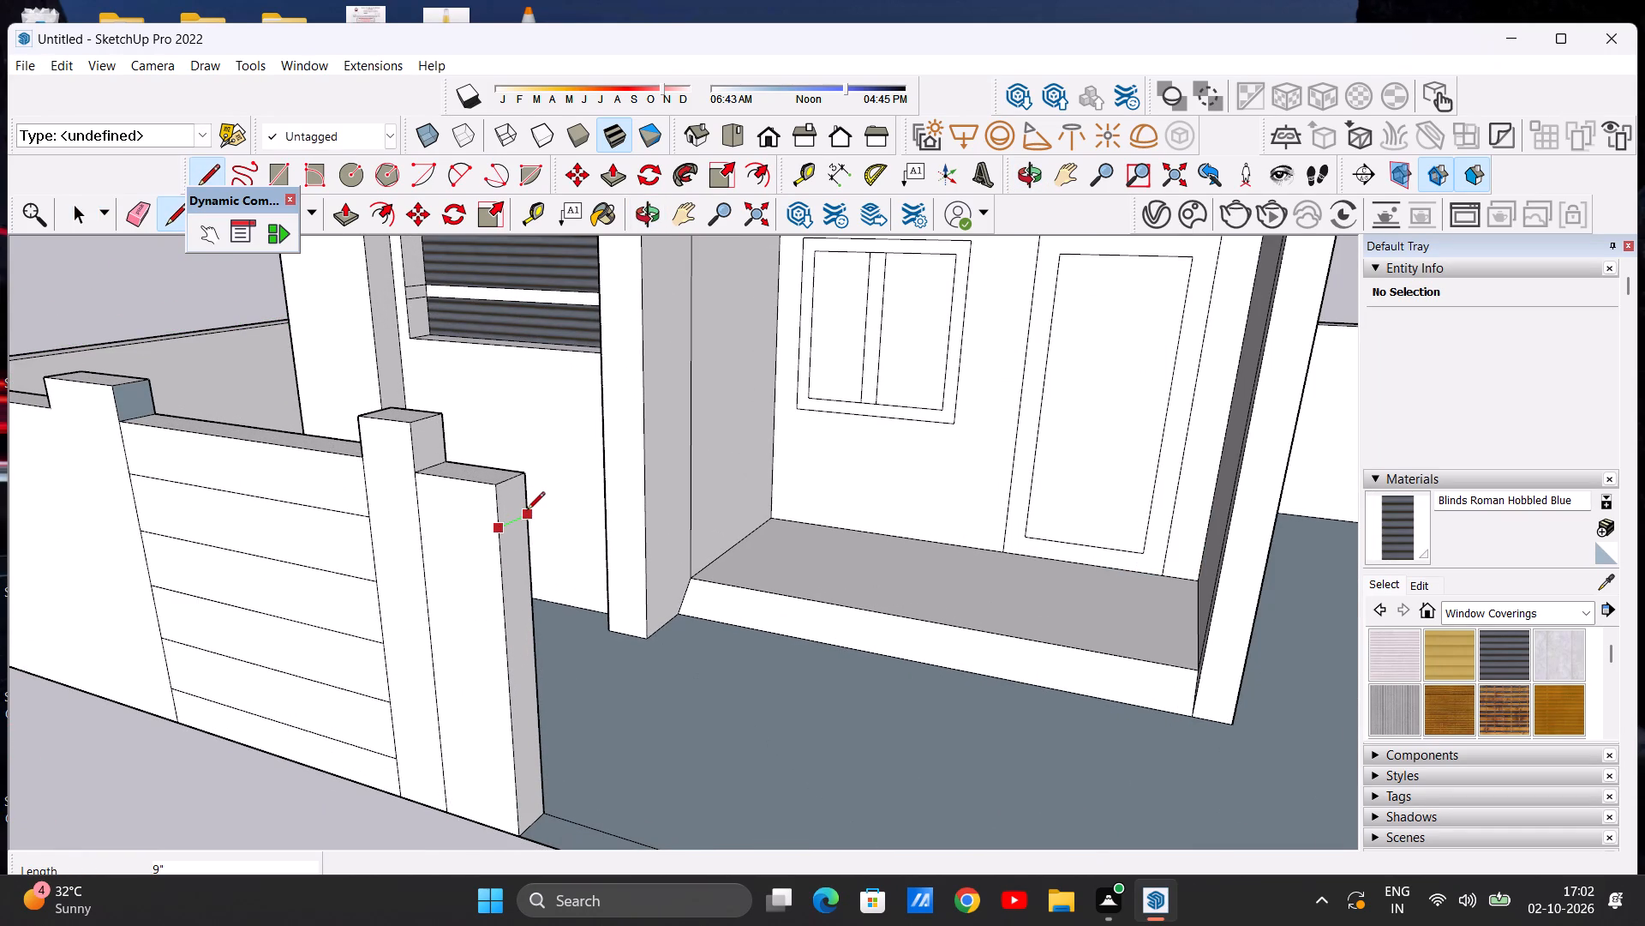
left_click(527, 511)
Draw a matching 9" line across the end face of the wall on the gate opening's far side, at the same height.
scroll(501, 579, "down", 4)
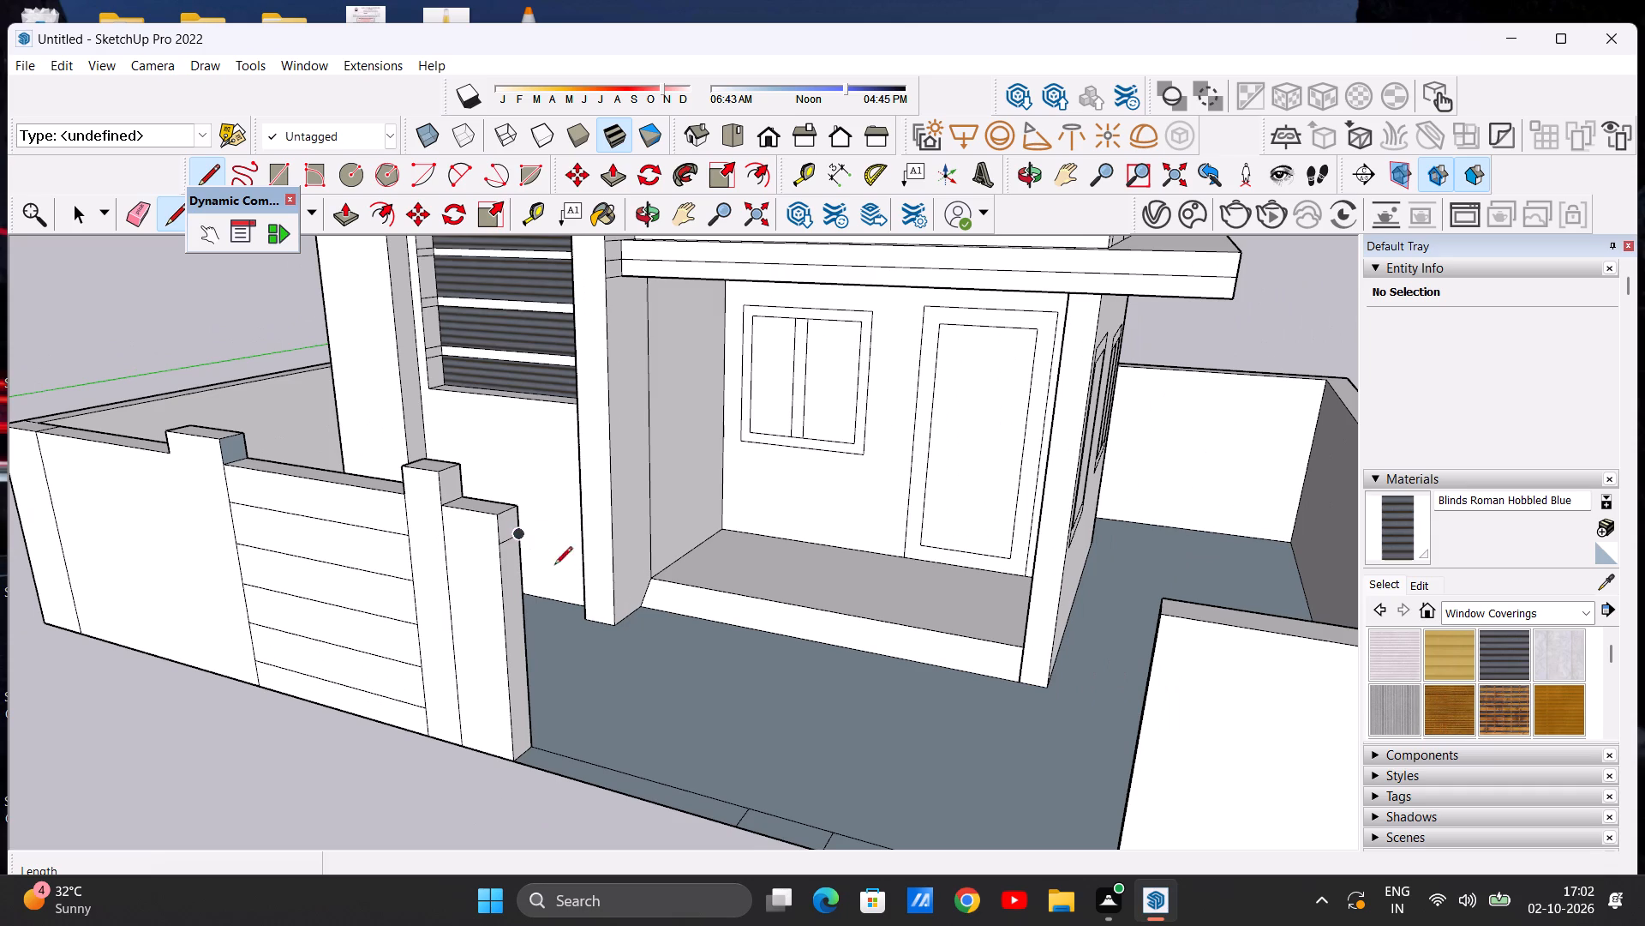
left_click(1154, 656)
middle_click_drag(1092, 670, 1200, 659)
scroll(1088, 617, "down", 4)
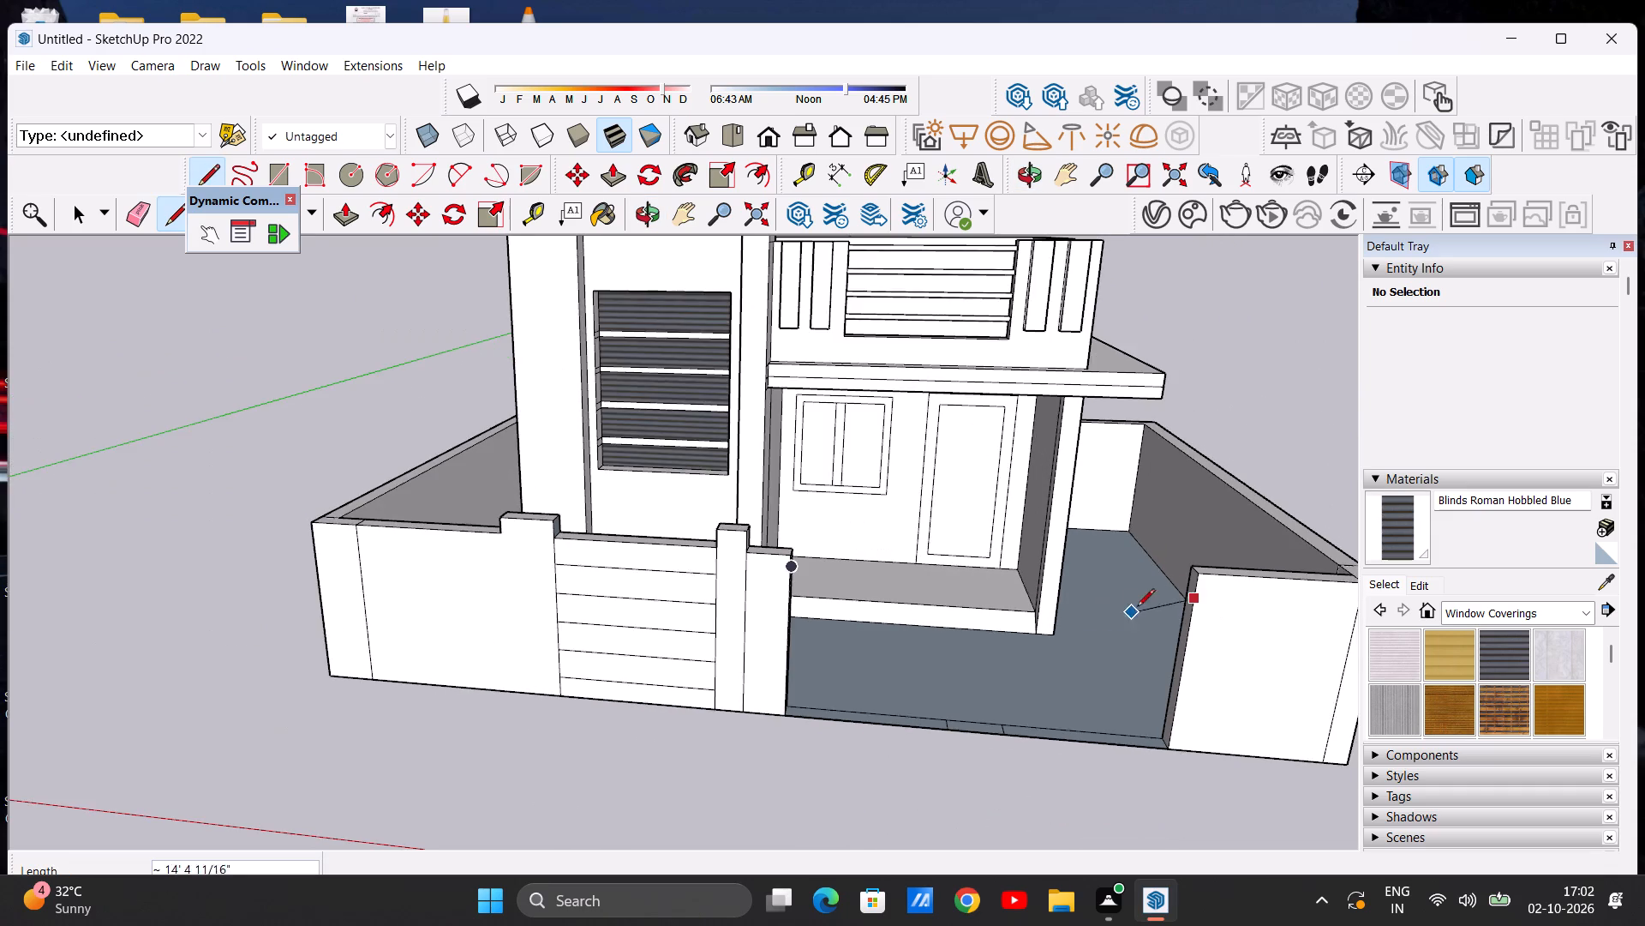
scroll(1176, 580, "up", 11)
scroll(1128, 610, "down", 7)
scroll(1160, 634, "up", 6)
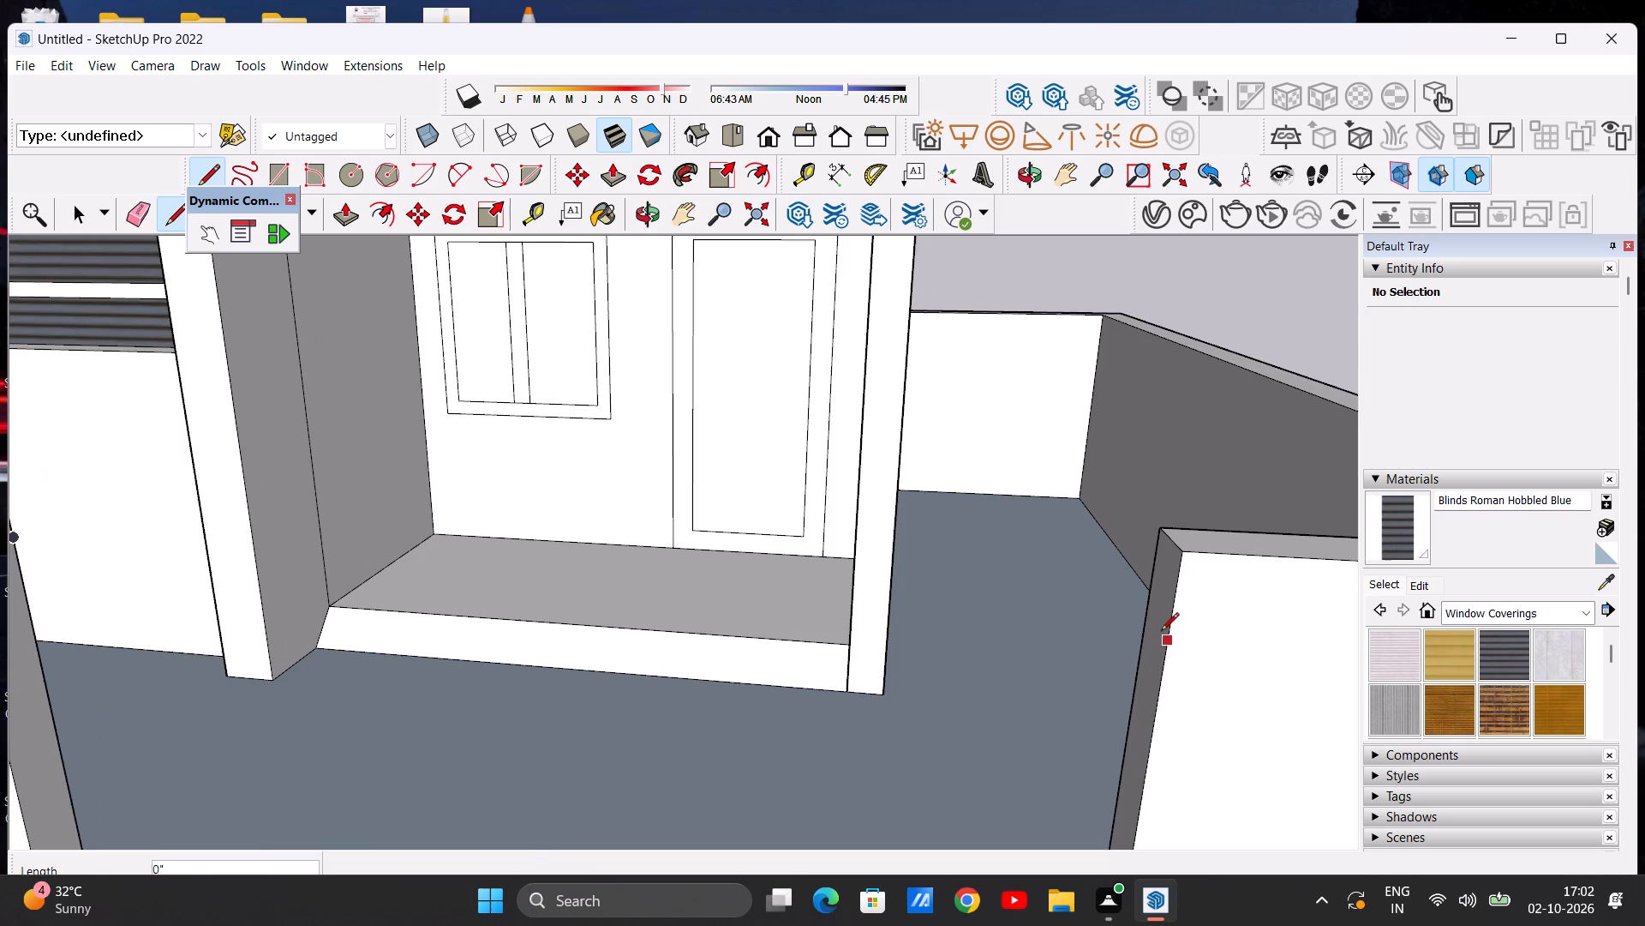
scroll(1161, 632, "up", 17)
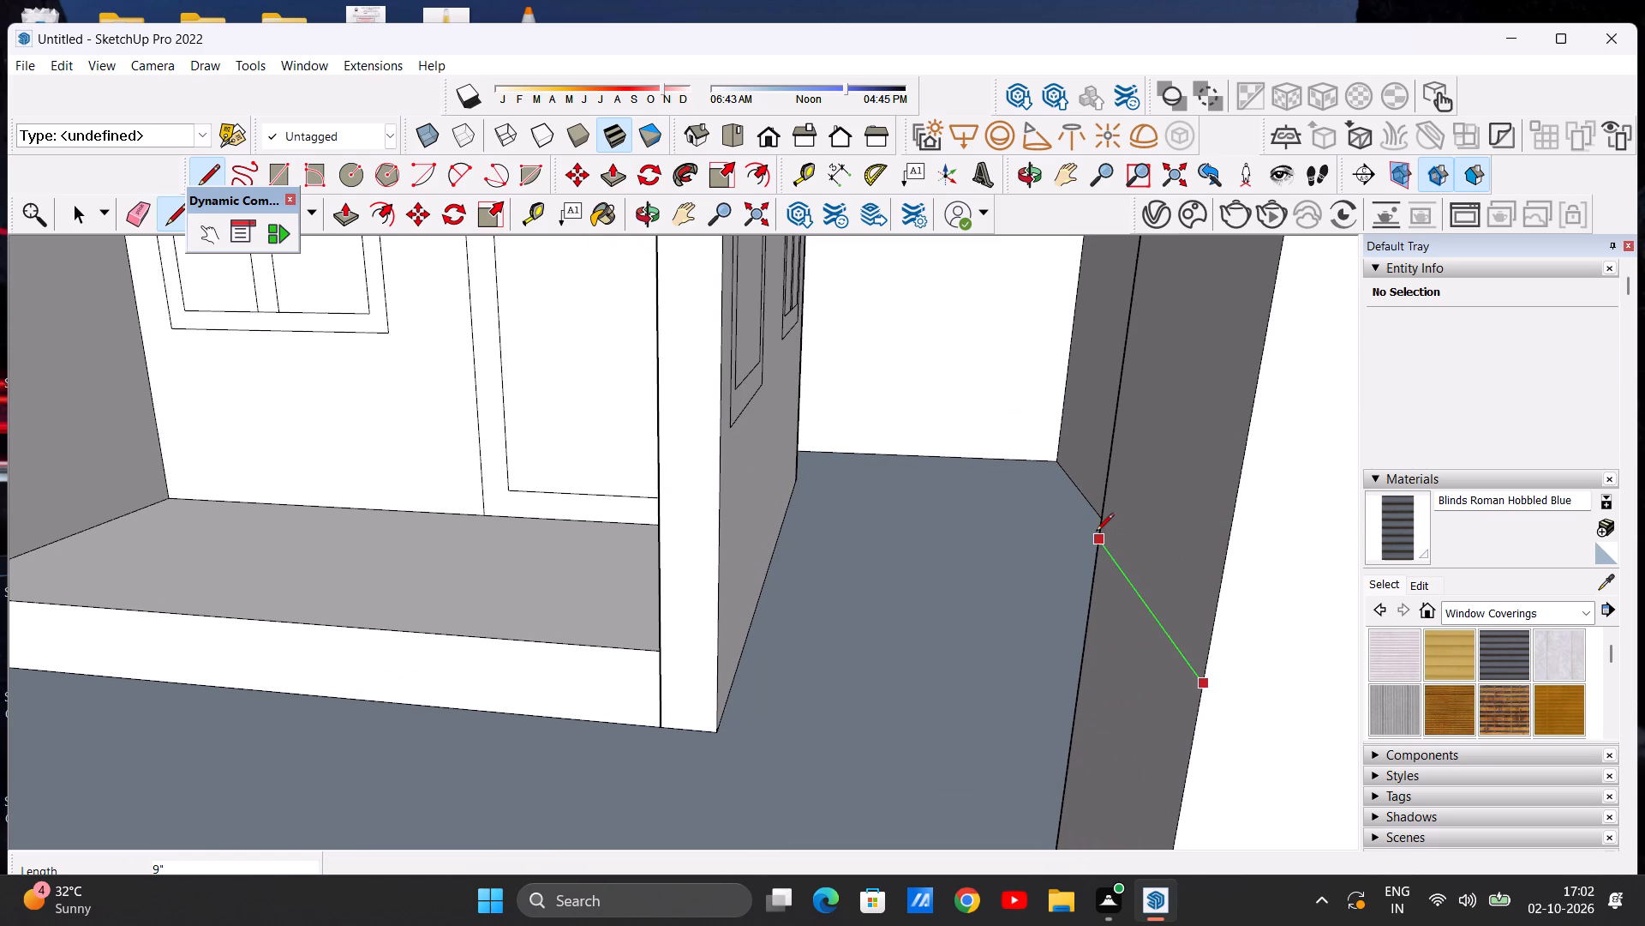
left_click(1093, 538)
key("space")
Push/Pull the lower end face of the wall segment beside the grooved panel into the opening up to the nearer threshold line.
scroll(1015, 634, "down", 9)
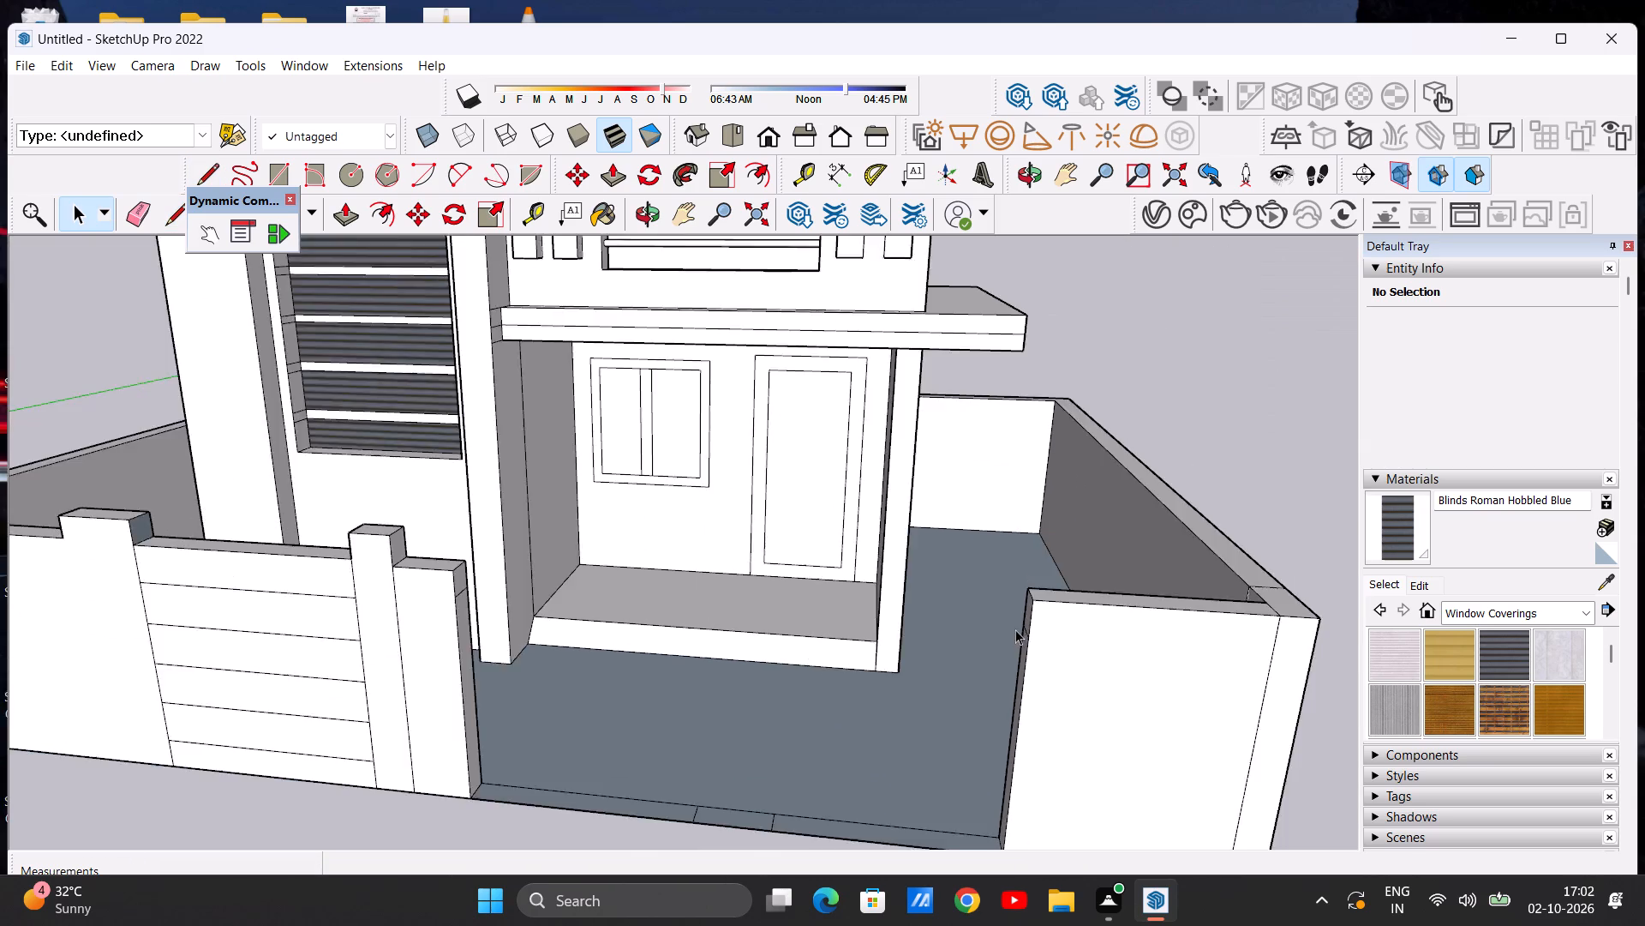
scroll(1015, 629, "down", 6)
middle_click_drag(940, 688, 870, 739)
scroll(744, 720, "up", 5)
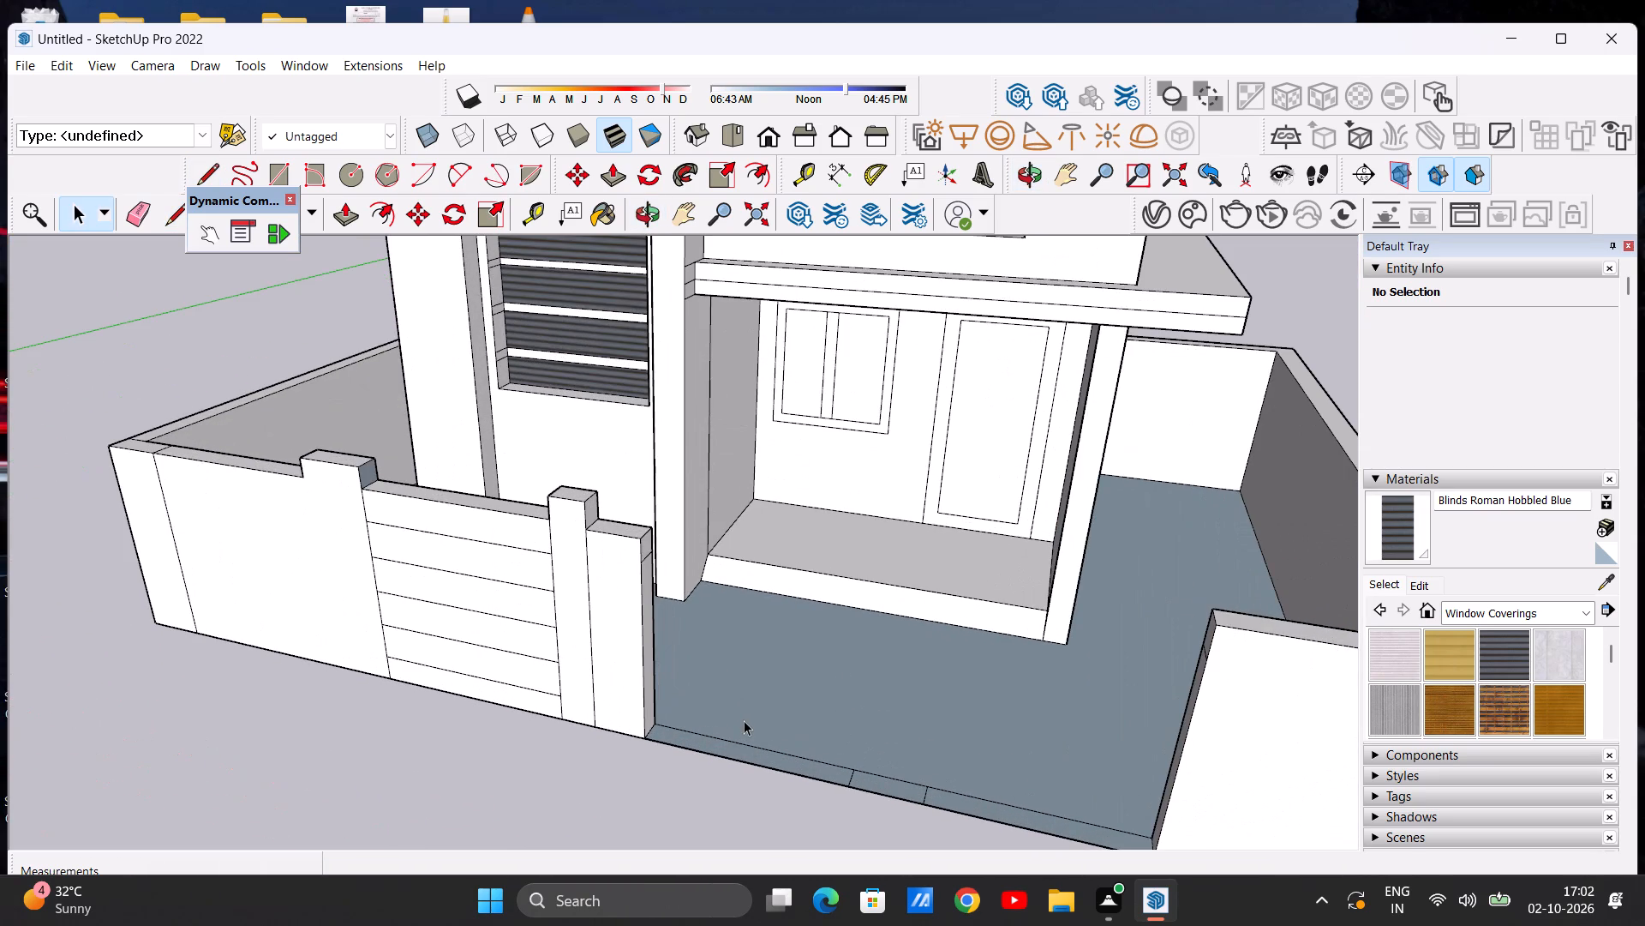
key("p")
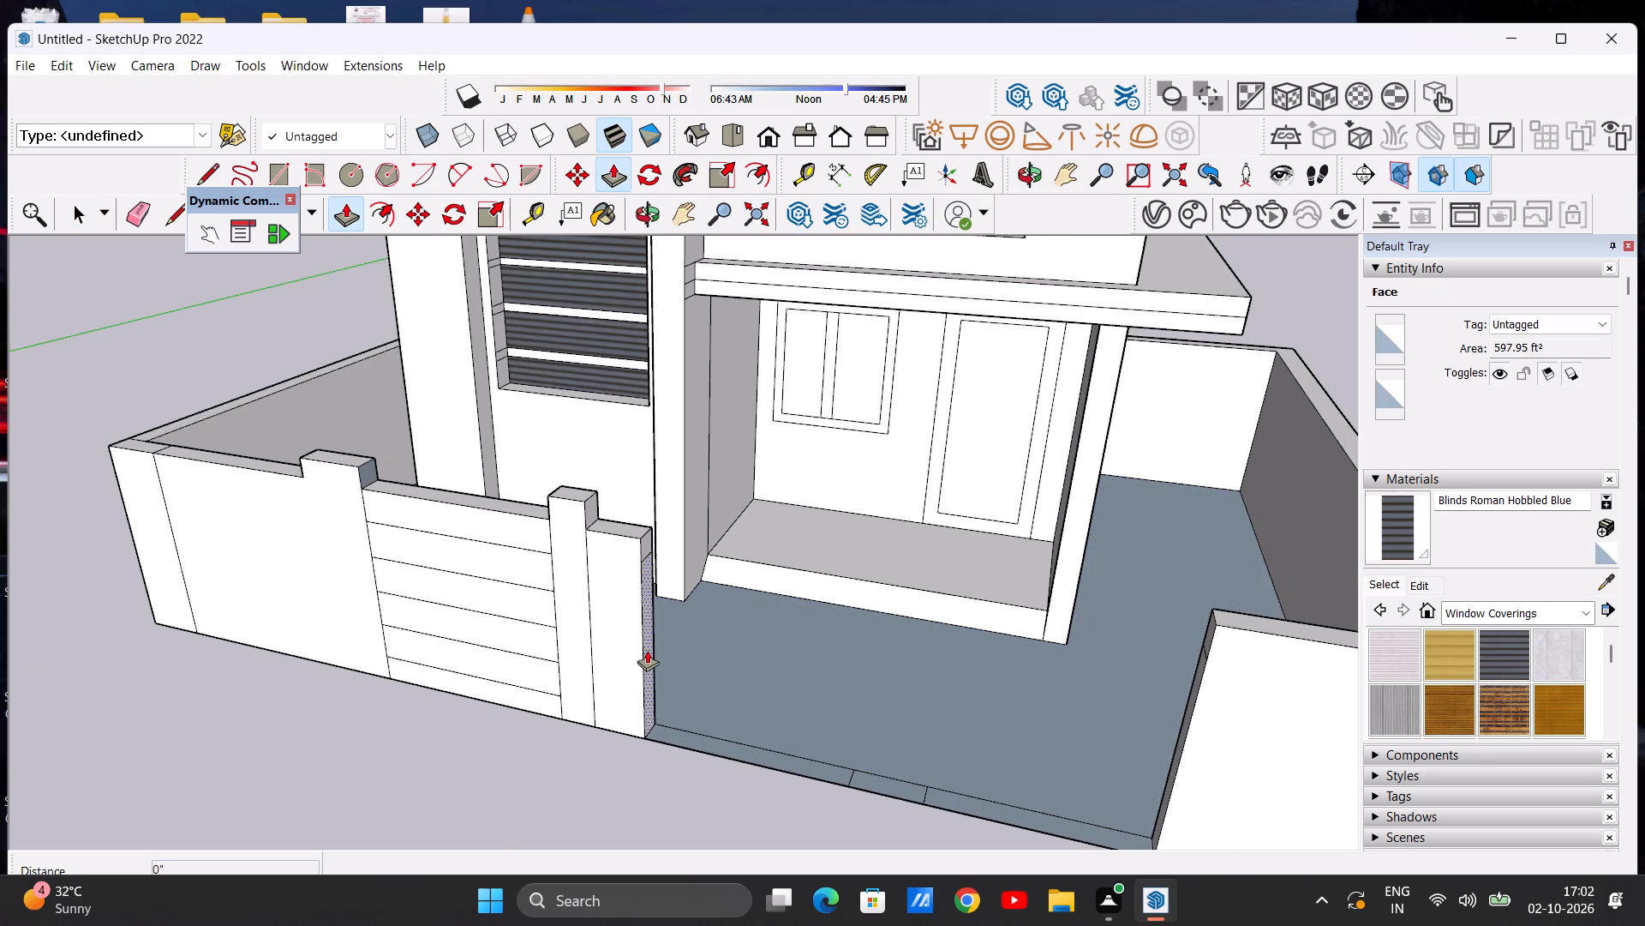
left_click(647, 650)
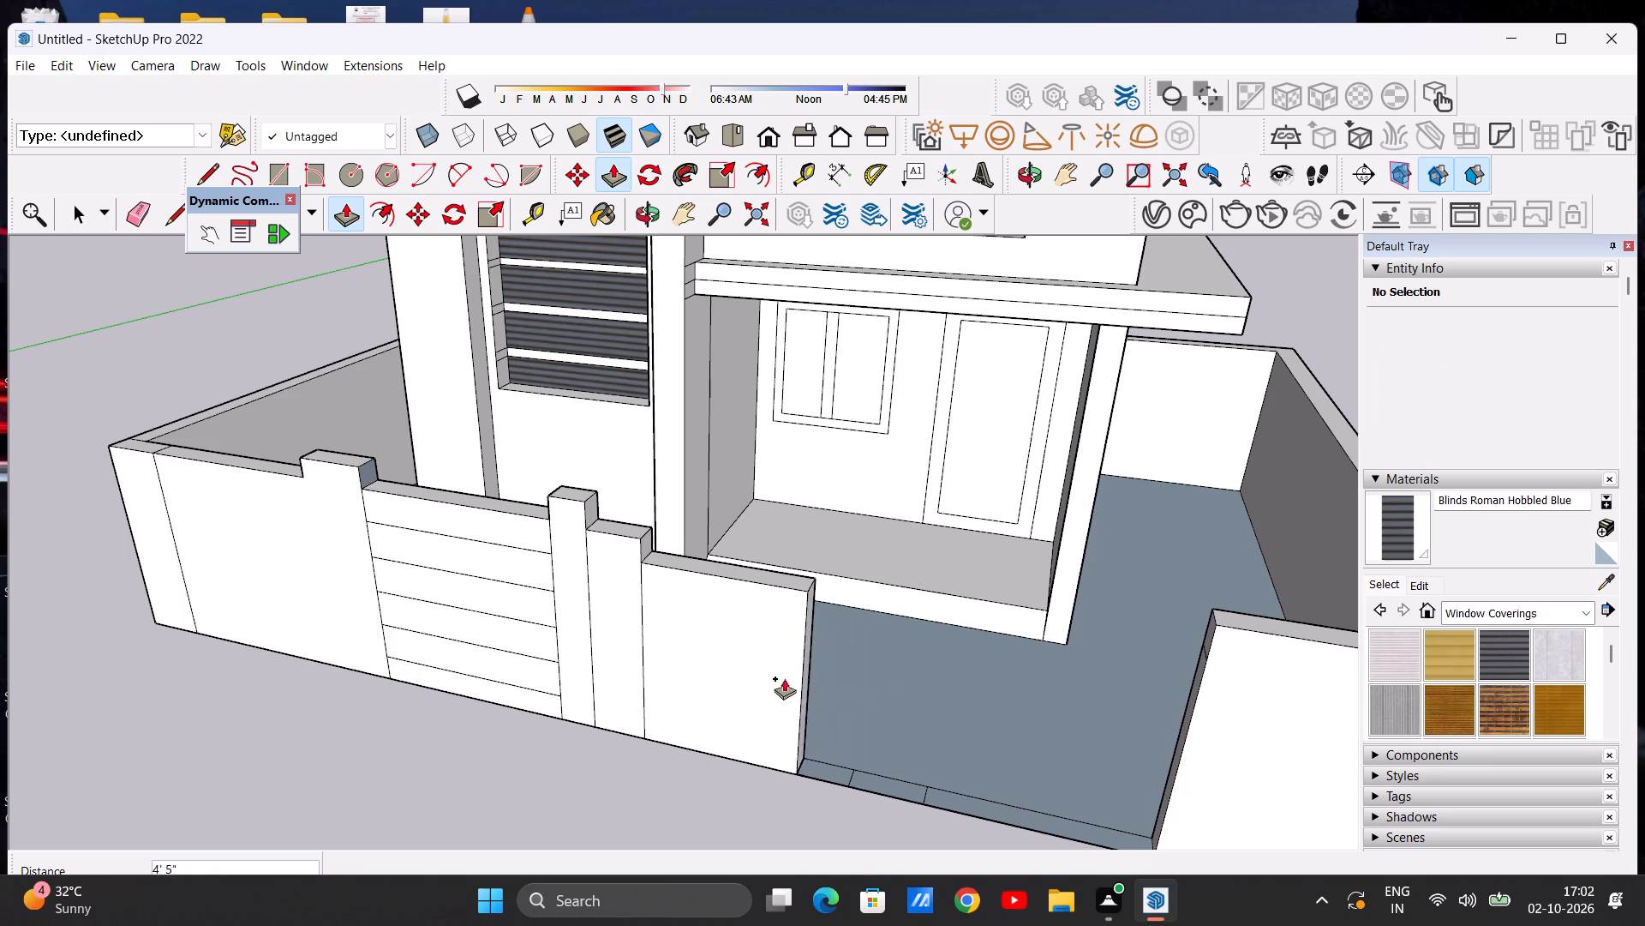
scroll(743, 679, "down", 6)
scroll(689, 743, "up", 12)
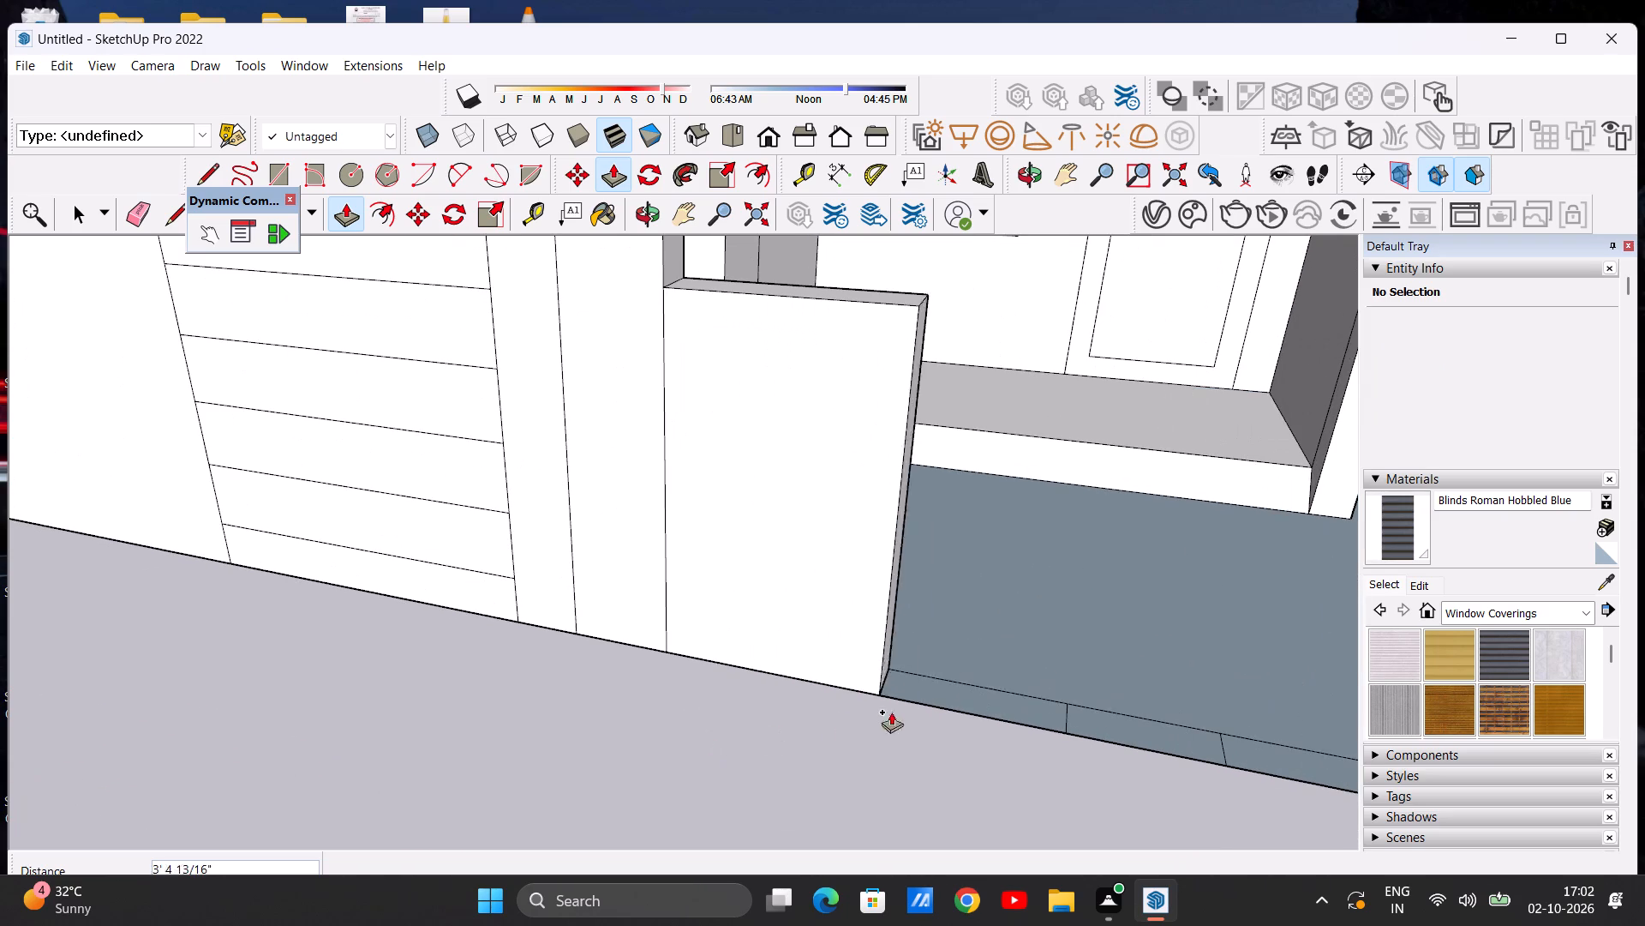
left_click(1065, 737)
Push/Pull the opposite wall's lower end face about 5' 5 5/8" into the opening up to the other threshold line.
scroll(699, 713, "down", 13)
scroll(614, 688, "down", 4)
middle_click_drag(644, 687, 864, 668)
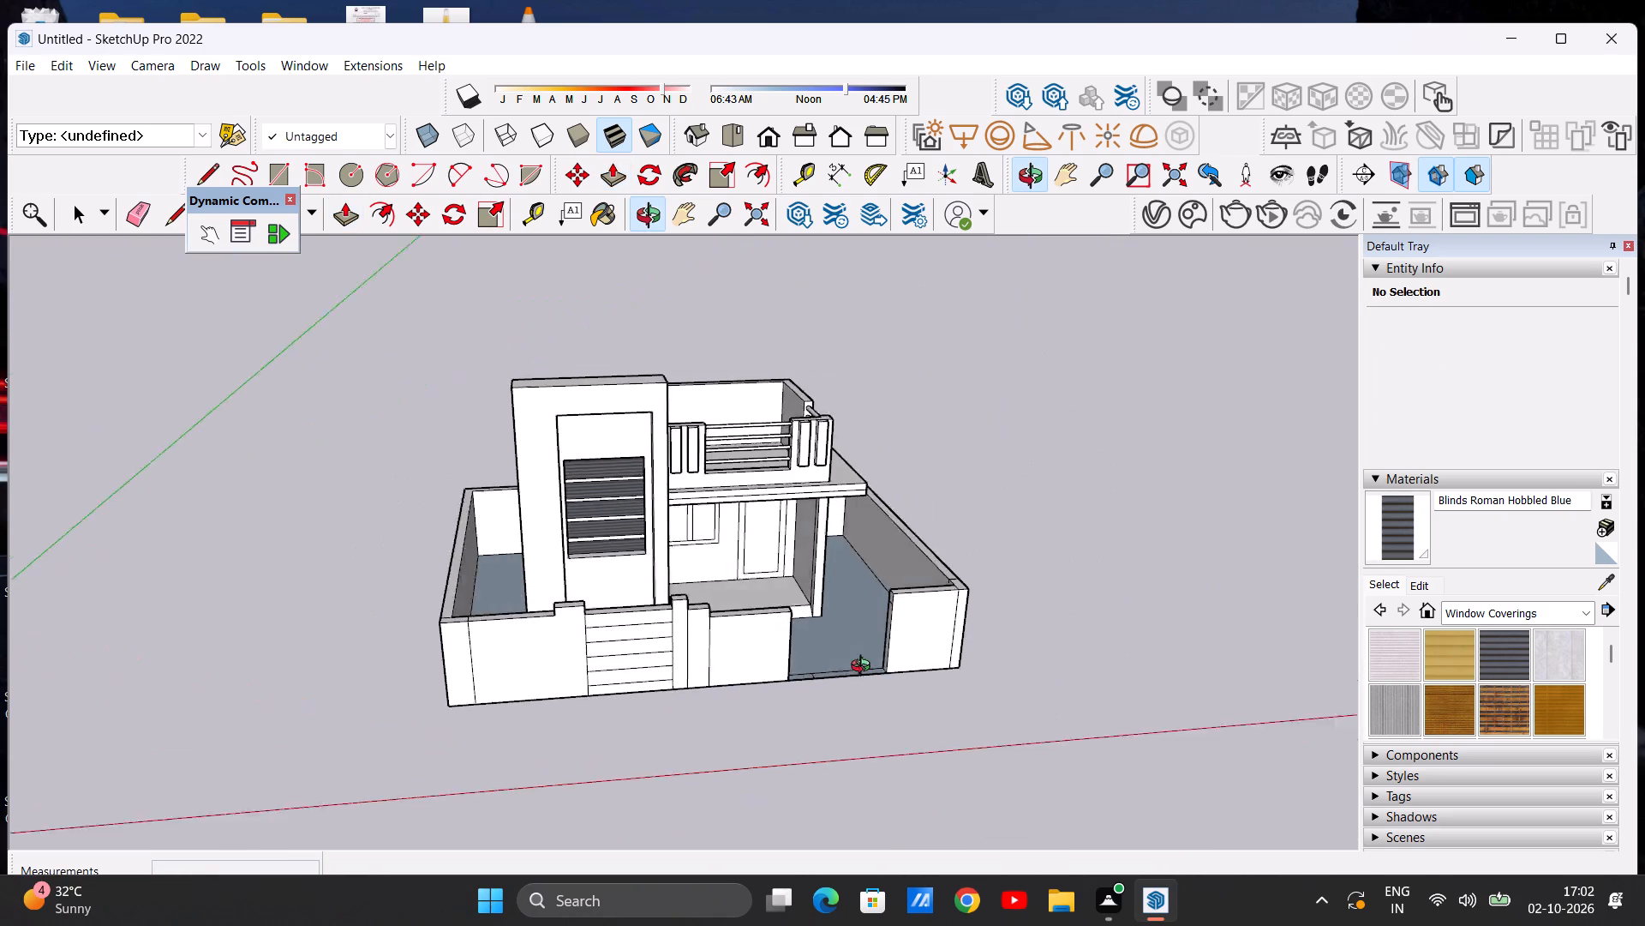
middle_click_drag(864, 668, 894, 653)
scroll(883, 631, "up", 18)
left_click(894, 617)
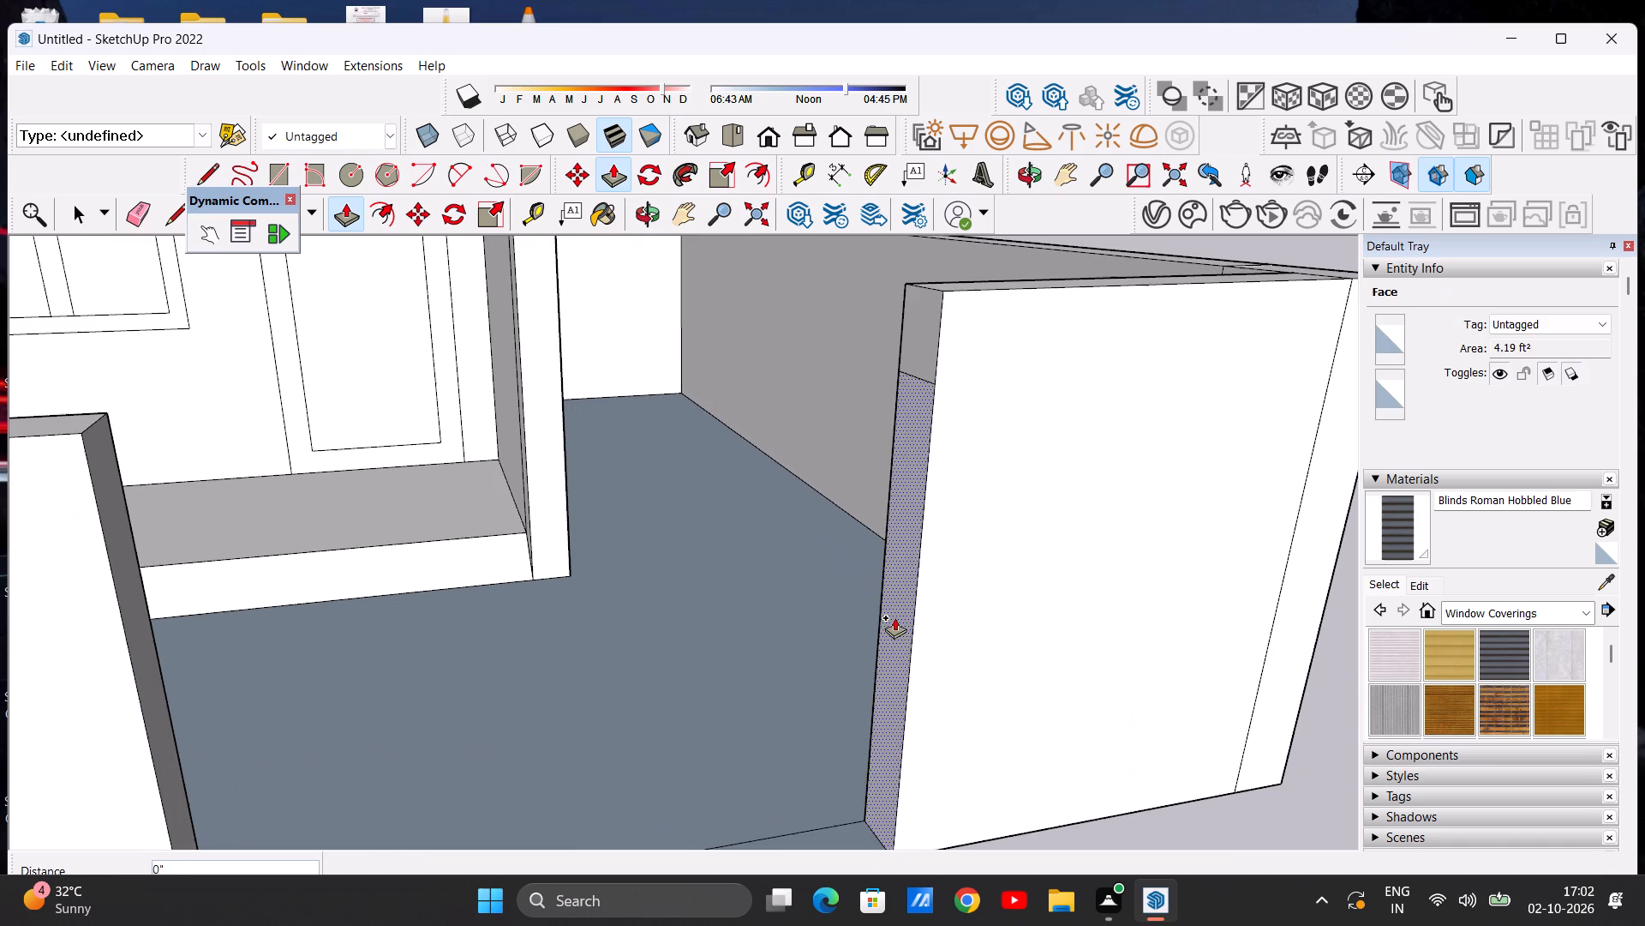
scroll(783, 664, "down", 8)
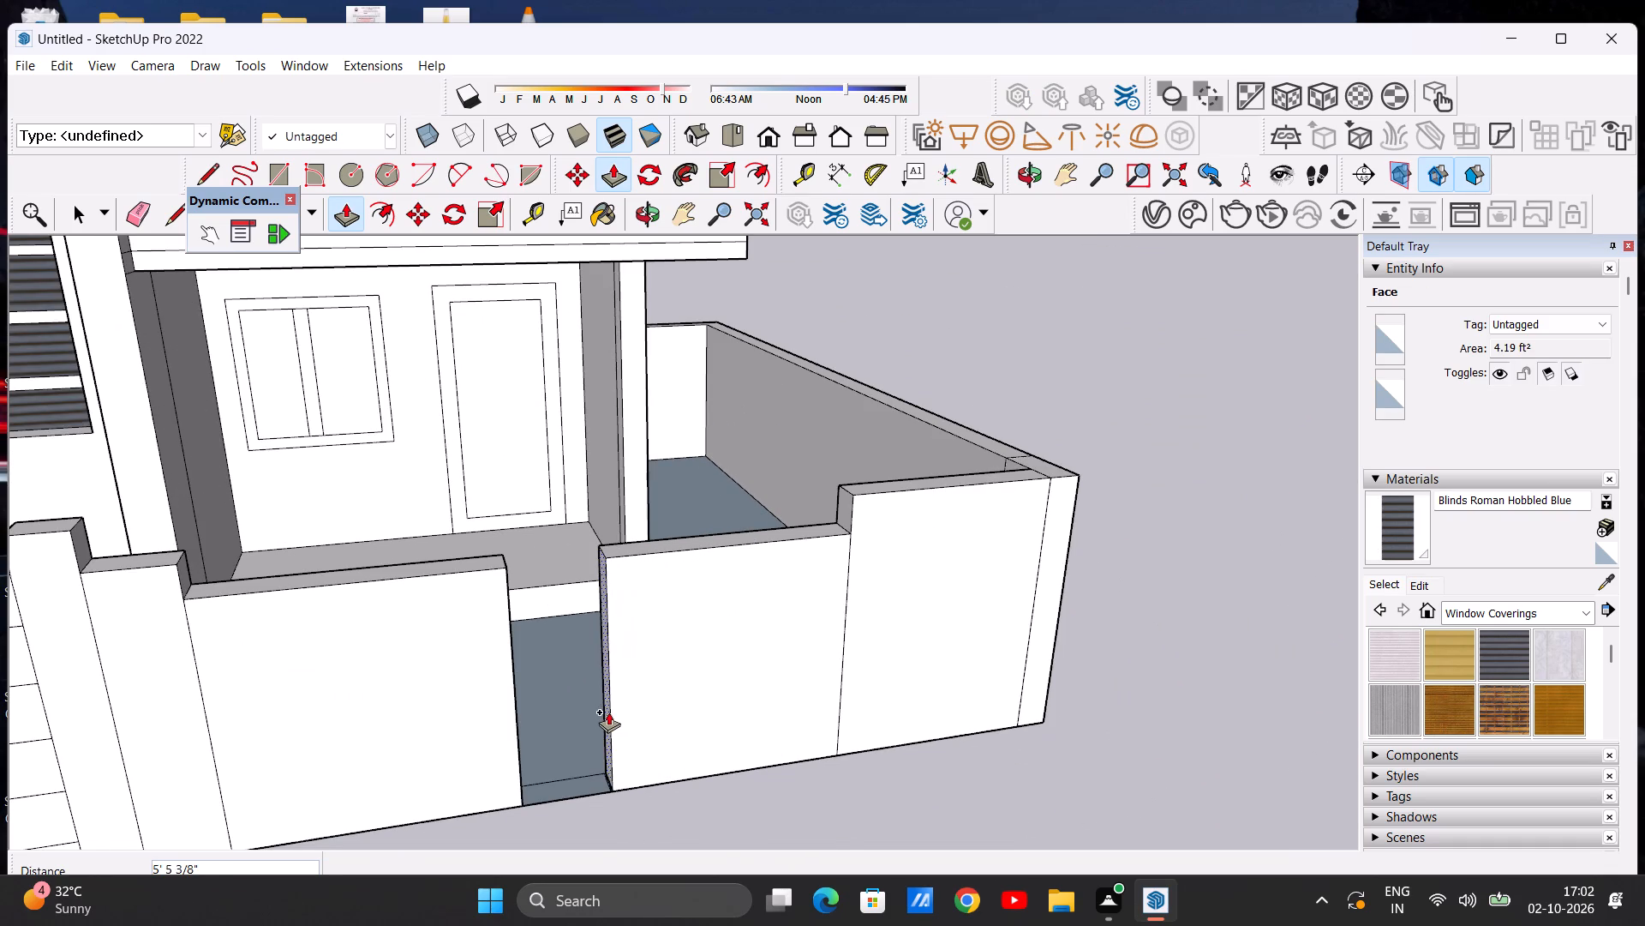
left_click(613, 797)
key("space")
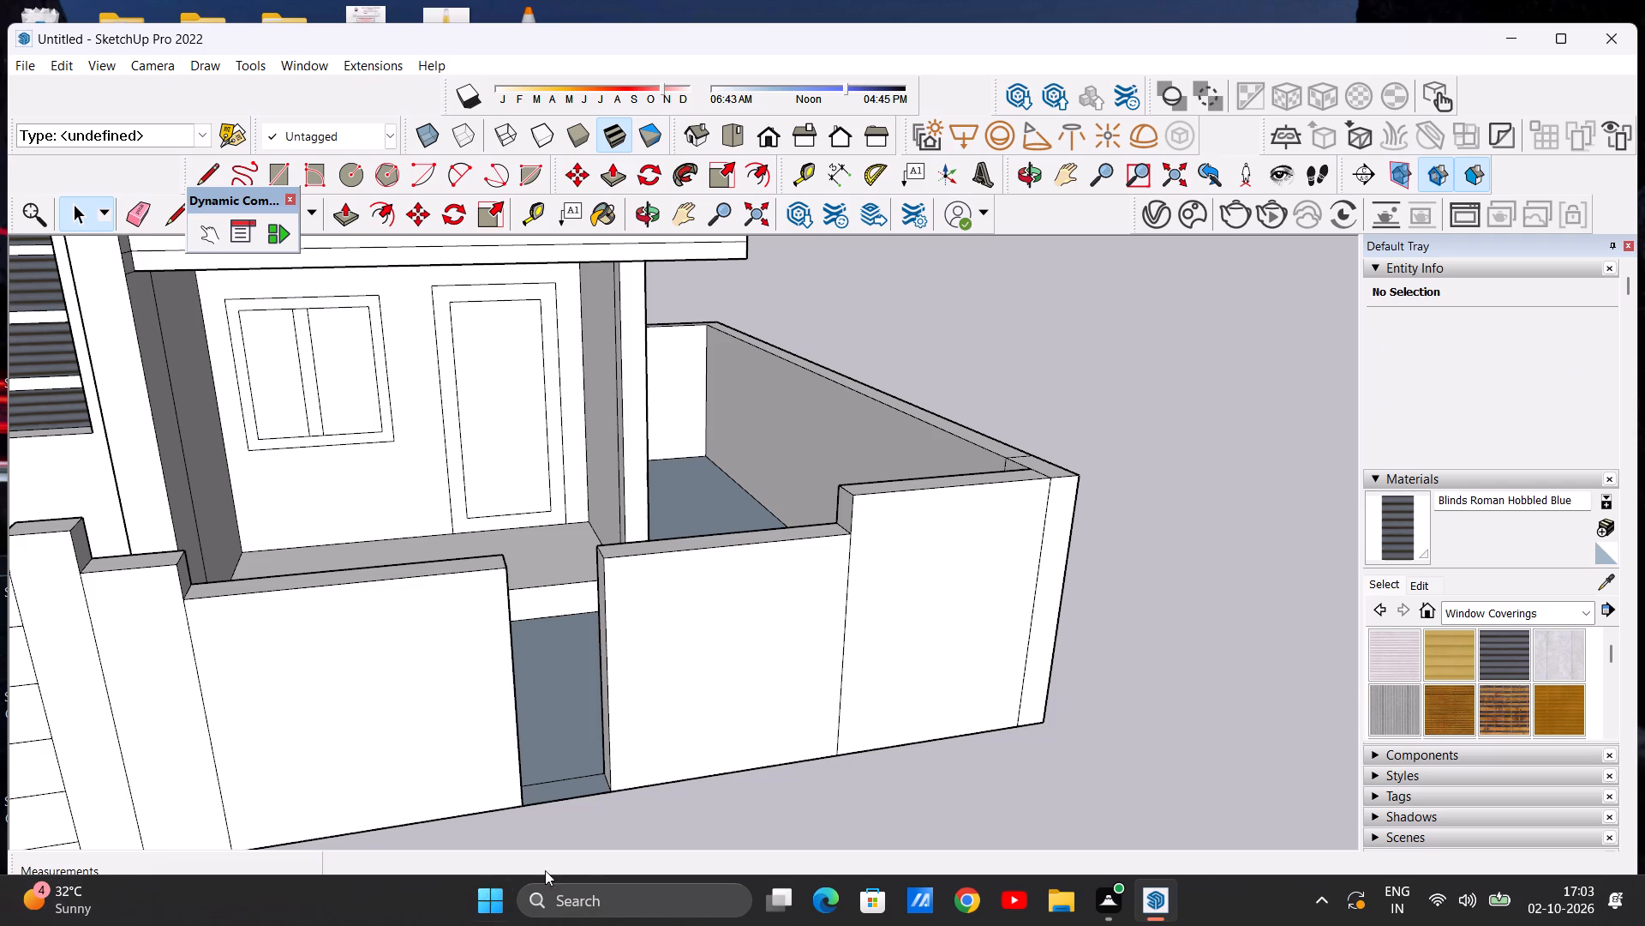
Push/Pull the floor strip in the narrow gate opening up about 5' 7 1/16", level with the adjoining walls' tops.
scroll(642, 785, "up", 4)
scroll(642, 785, "down", 7)
middle_click_drag(606, 783, 541, 745)
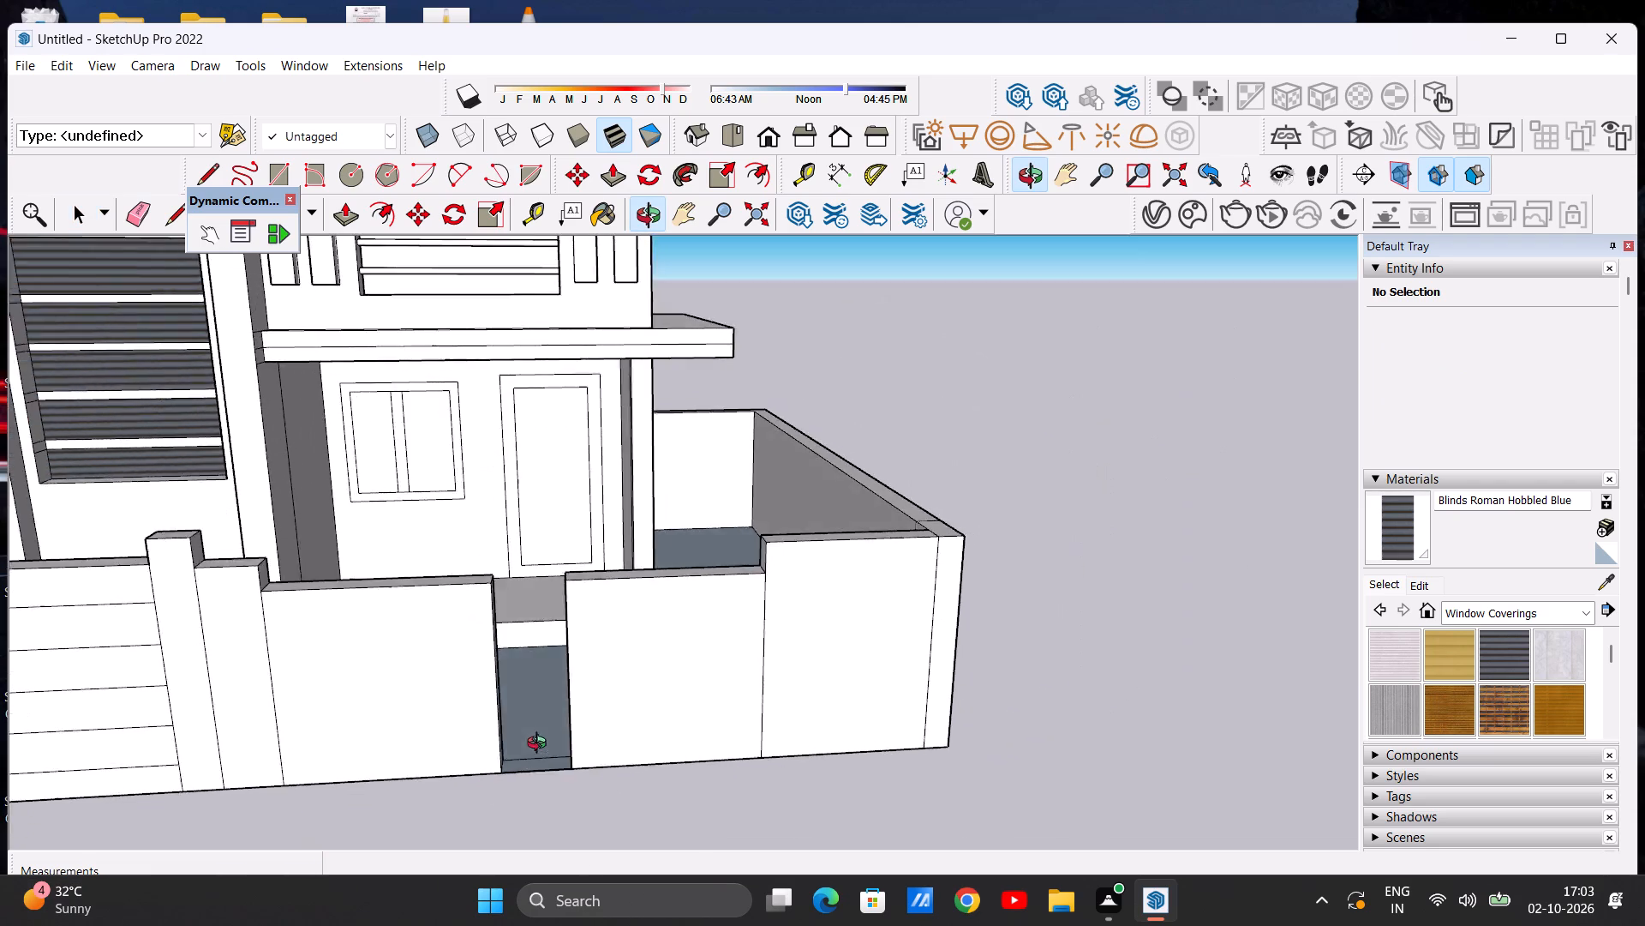
middle_click_drag(541, 745, 500, 858)
scroll(517, 765, "up", 7)
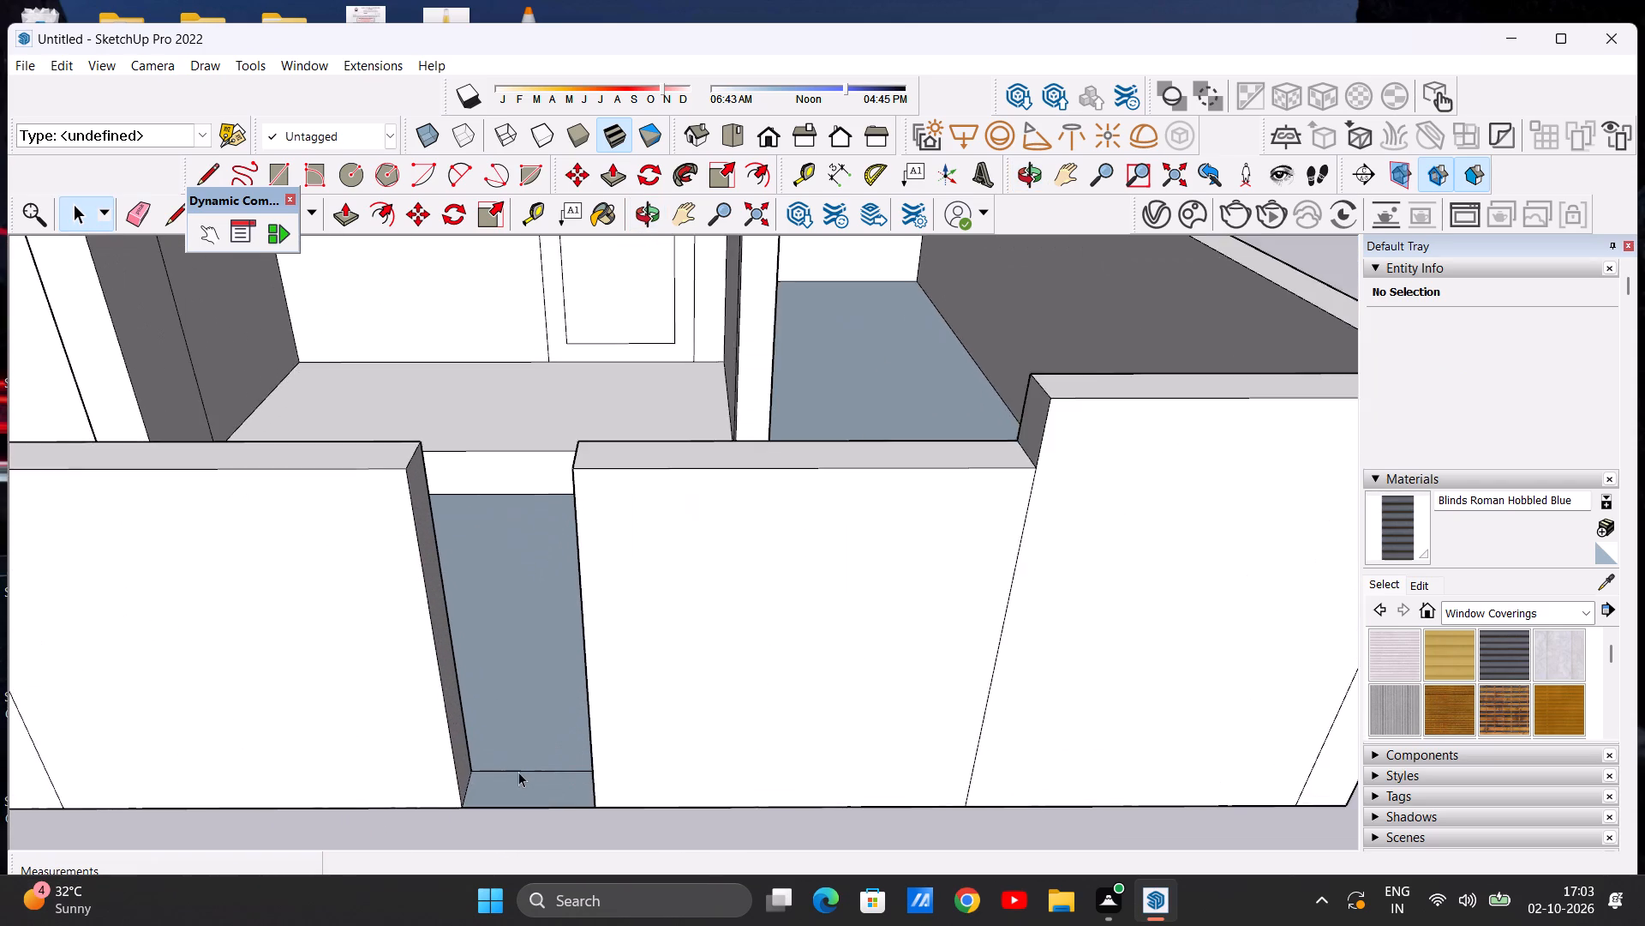
scroll(523, 780, "up", 2)
key("p")
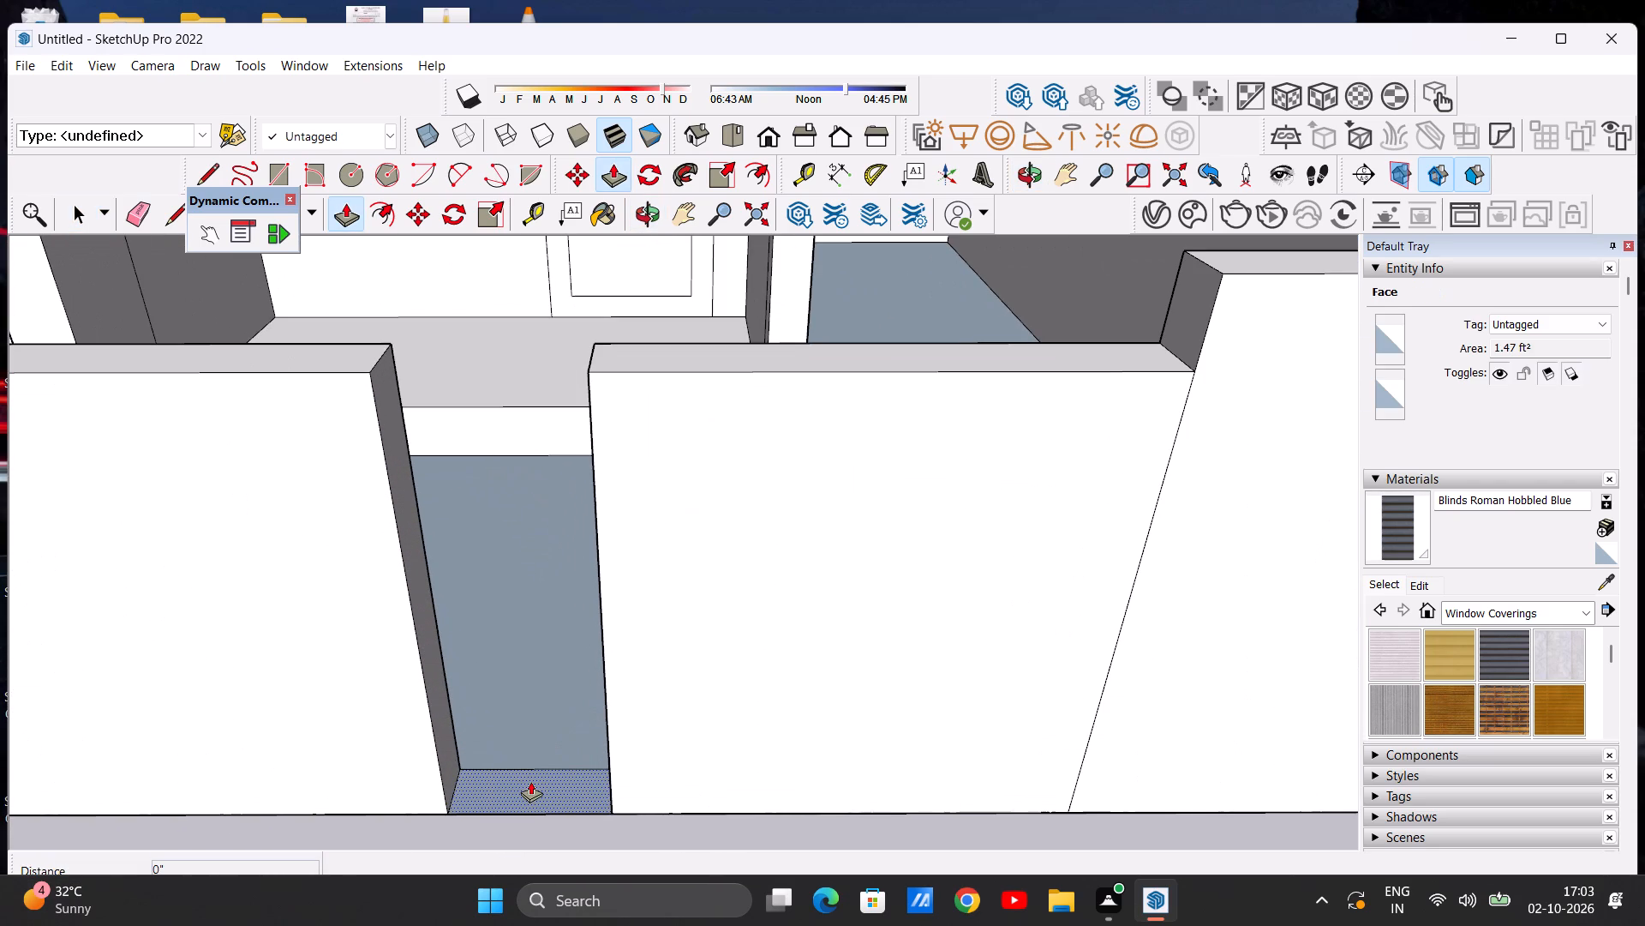
left_click(530, 781)
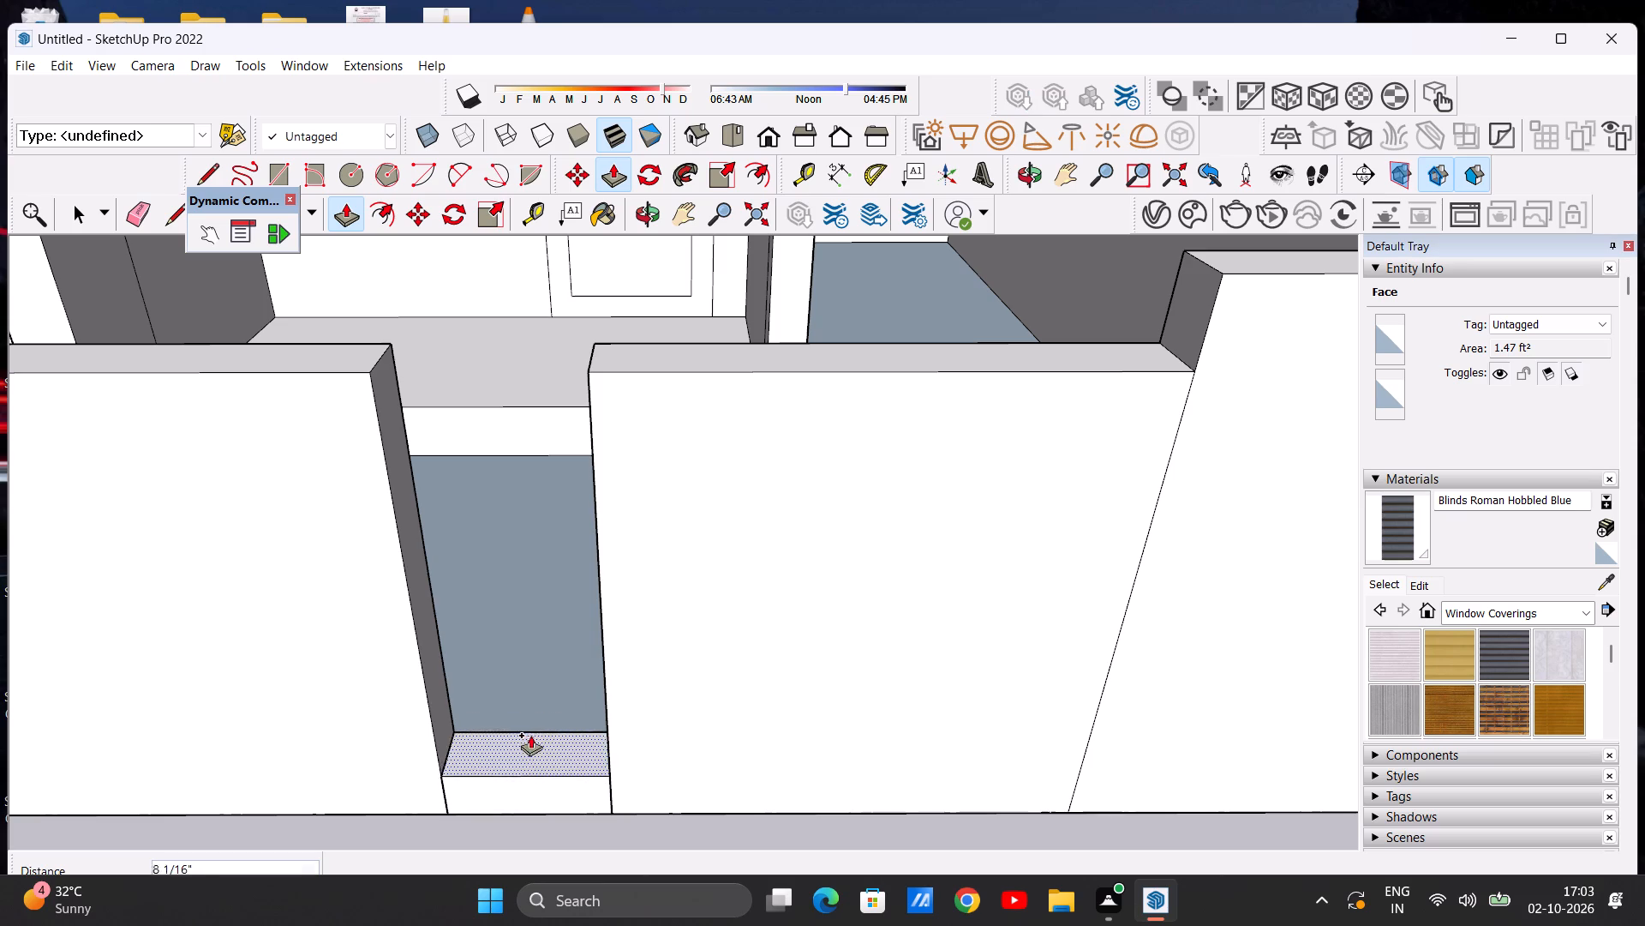
left_click(595, 369)
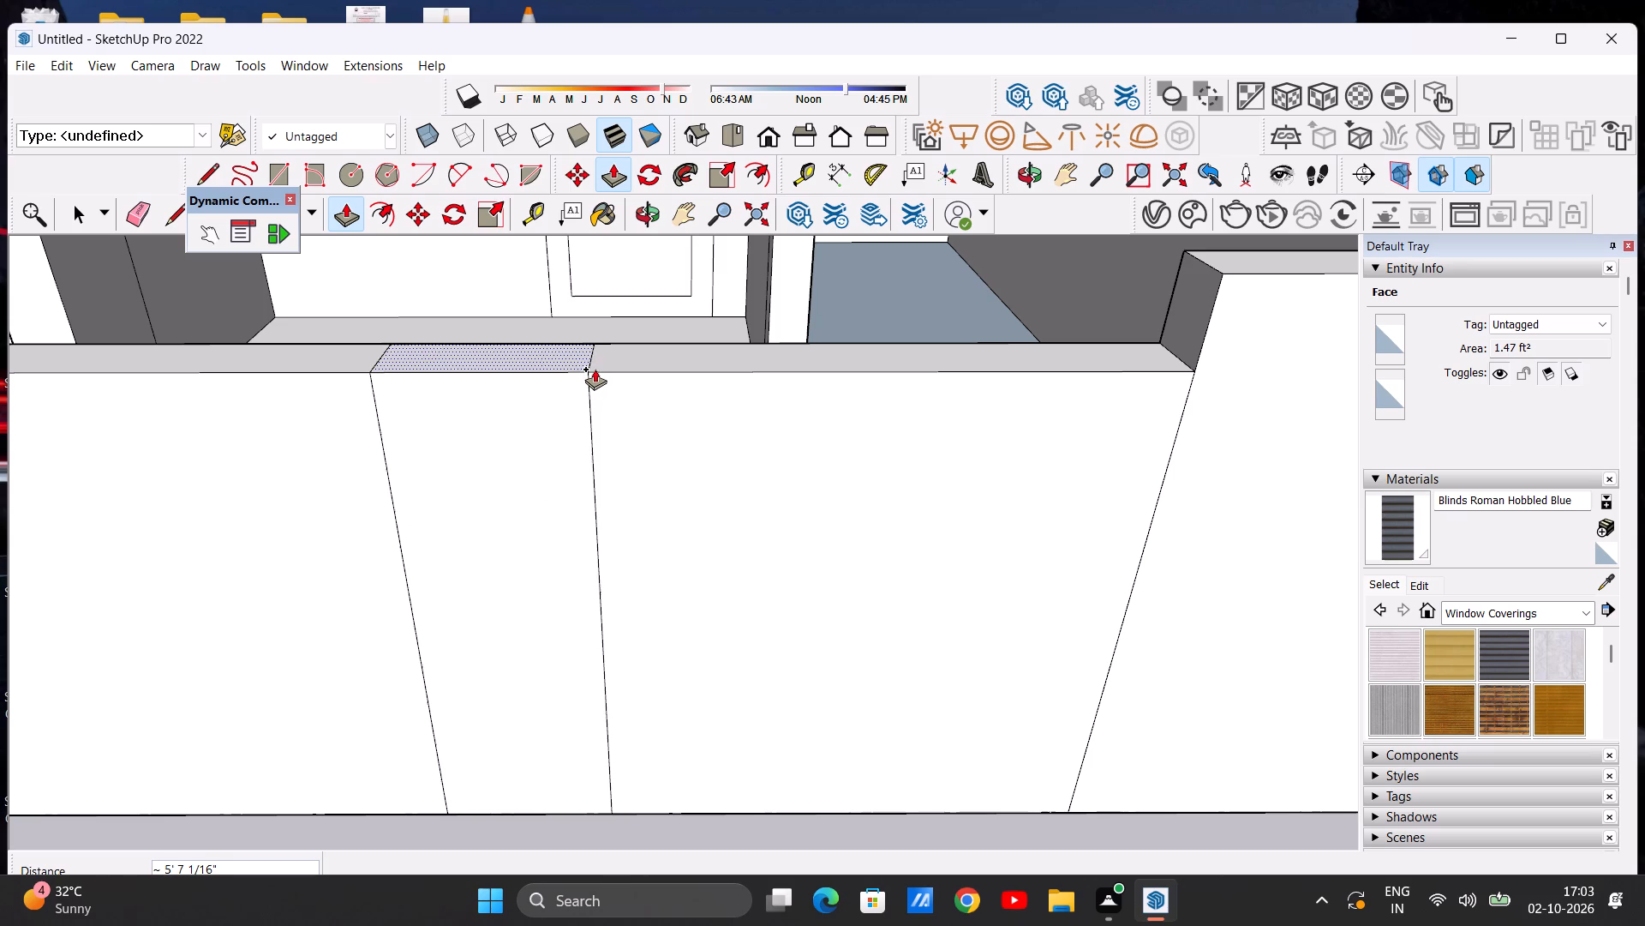
key("space")
Draw a vertical centre line about 5' 7 1/16" long down the front face of the narrow gate infill, top to bottom.
scroll(501, 640, "down", 11)
middle_click_drag(546, 638, 569, 527)
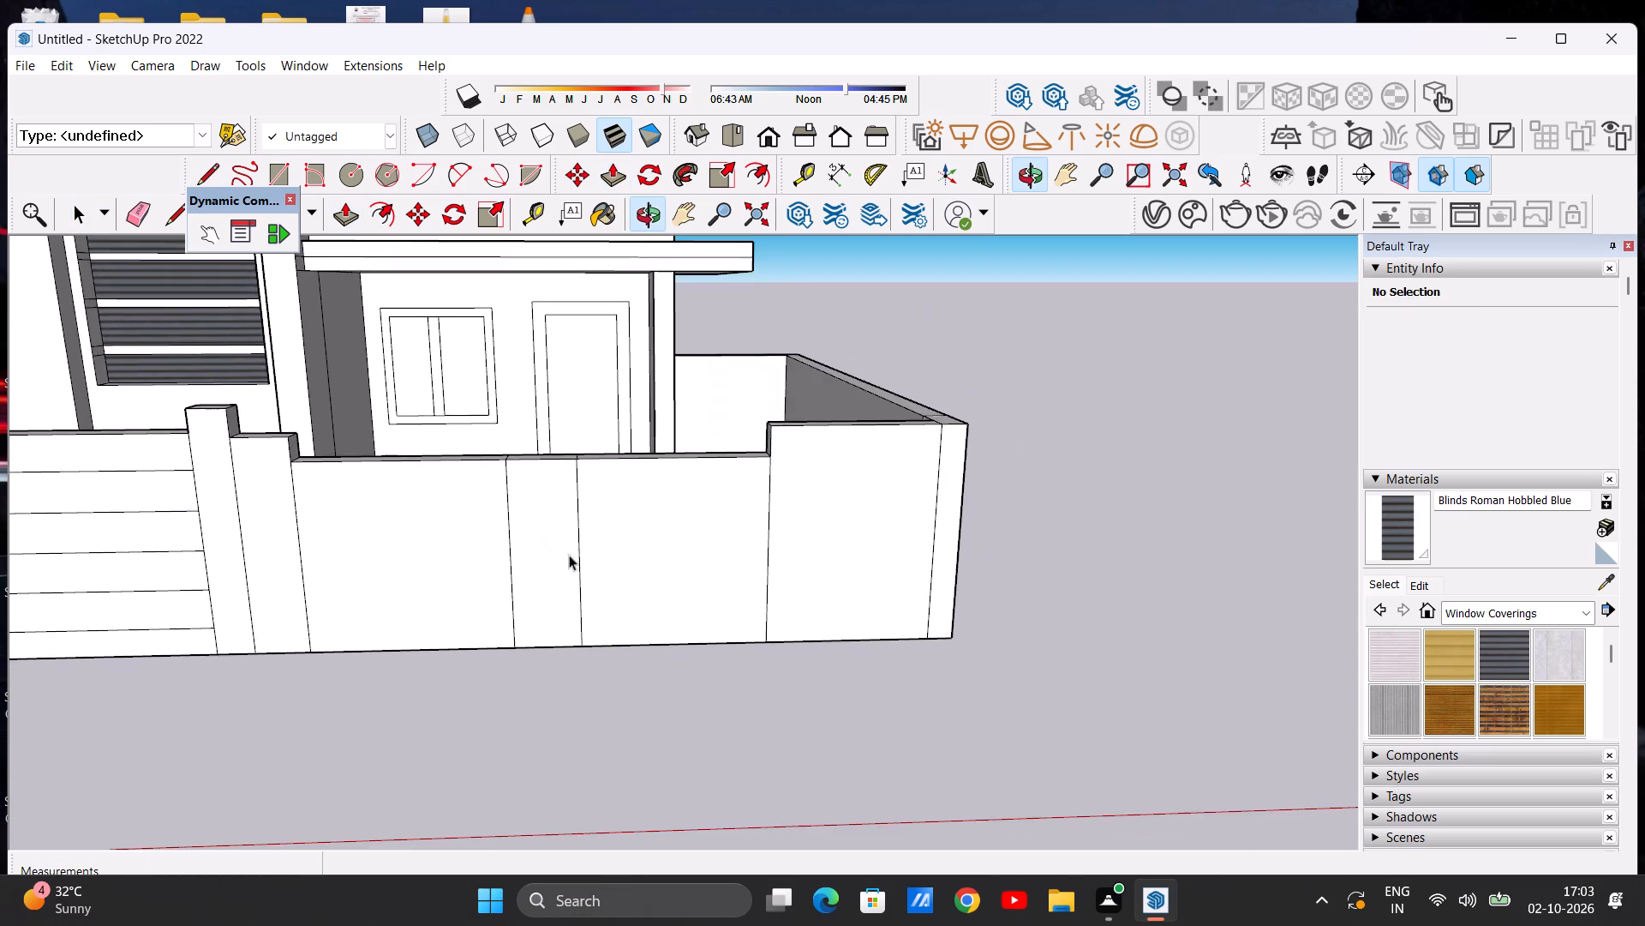
scroll(558, 630, "down", 8)
middle_click_drag(554, 659, 548, 640)
scroll(526, 559, "up", 4)
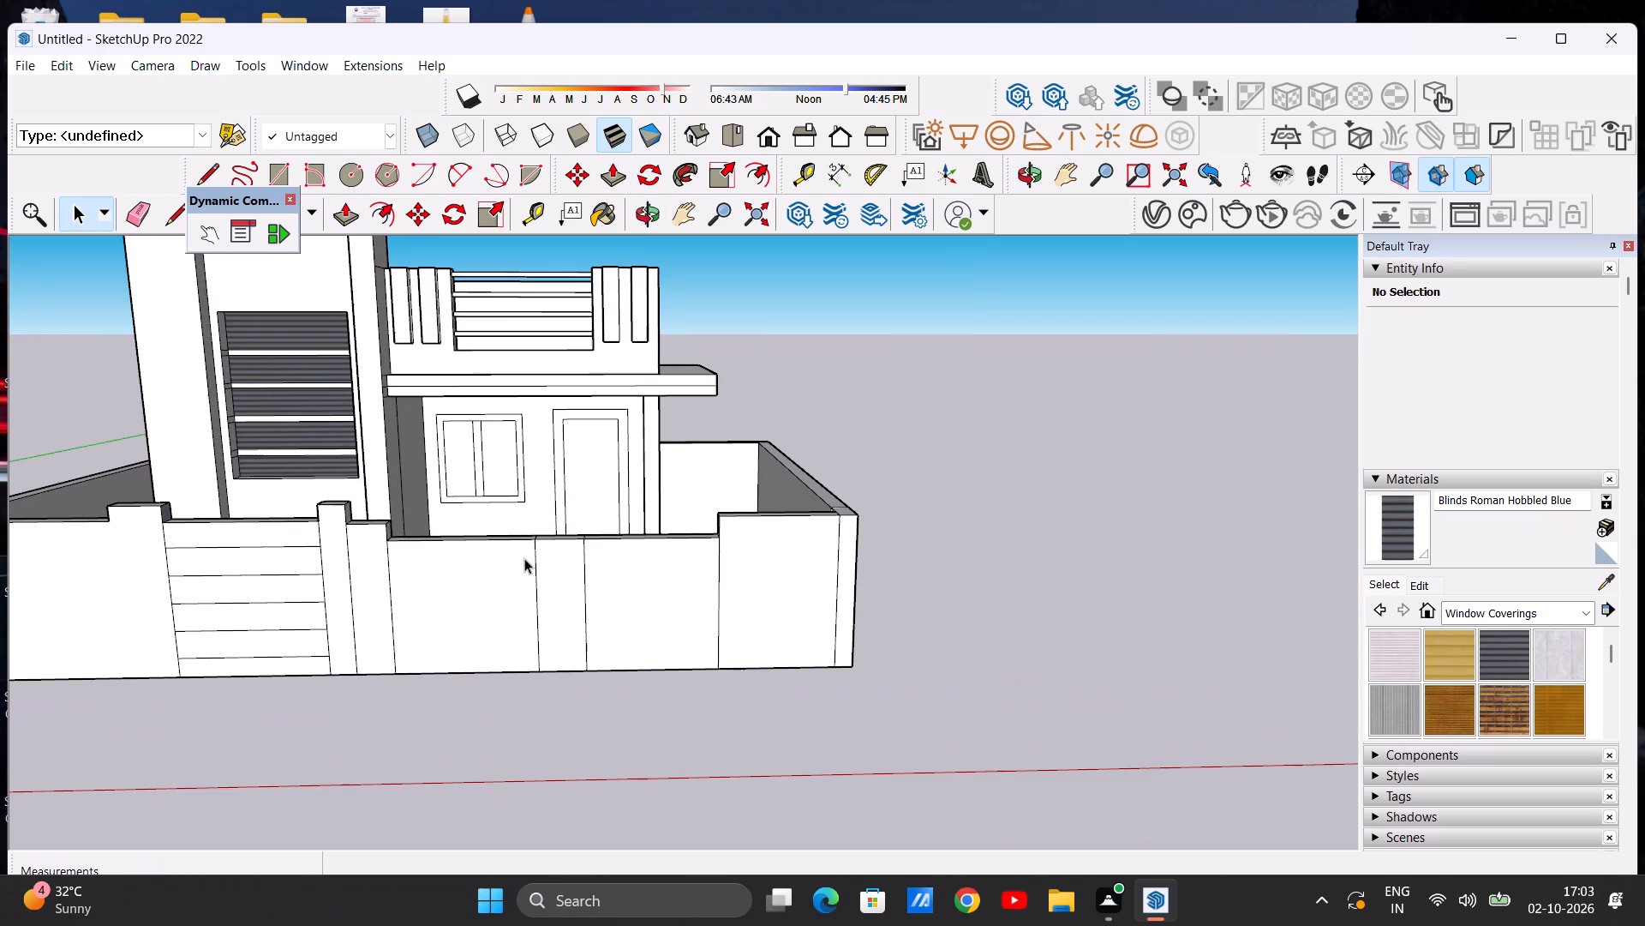
scroll(564, 541, "up", 6)
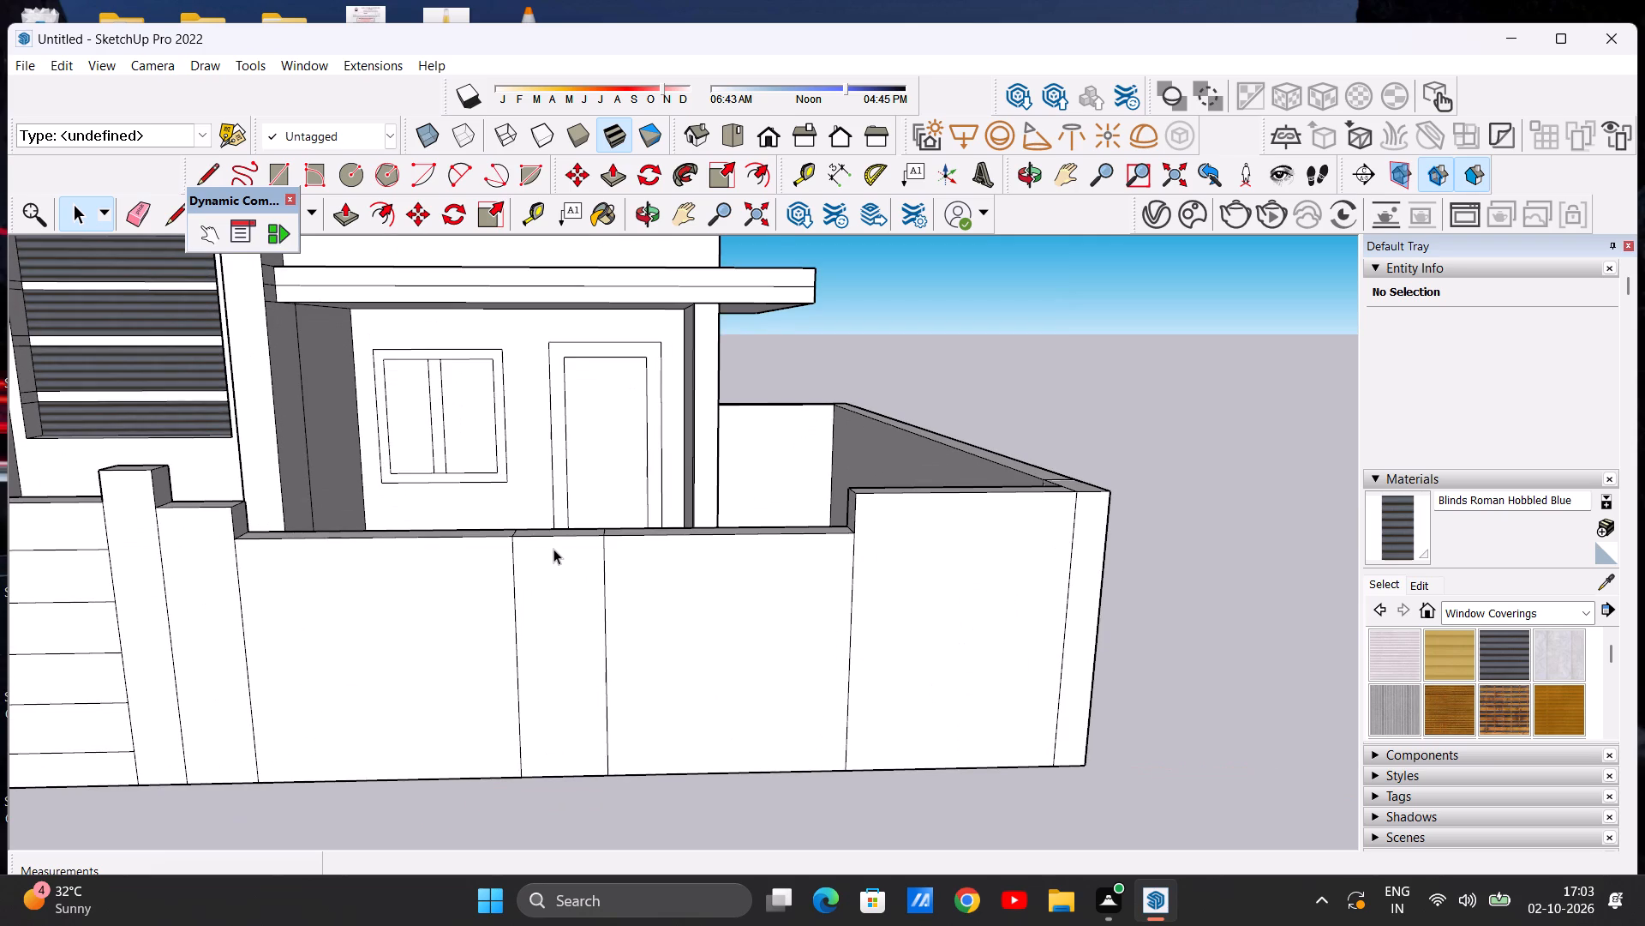
key("l")
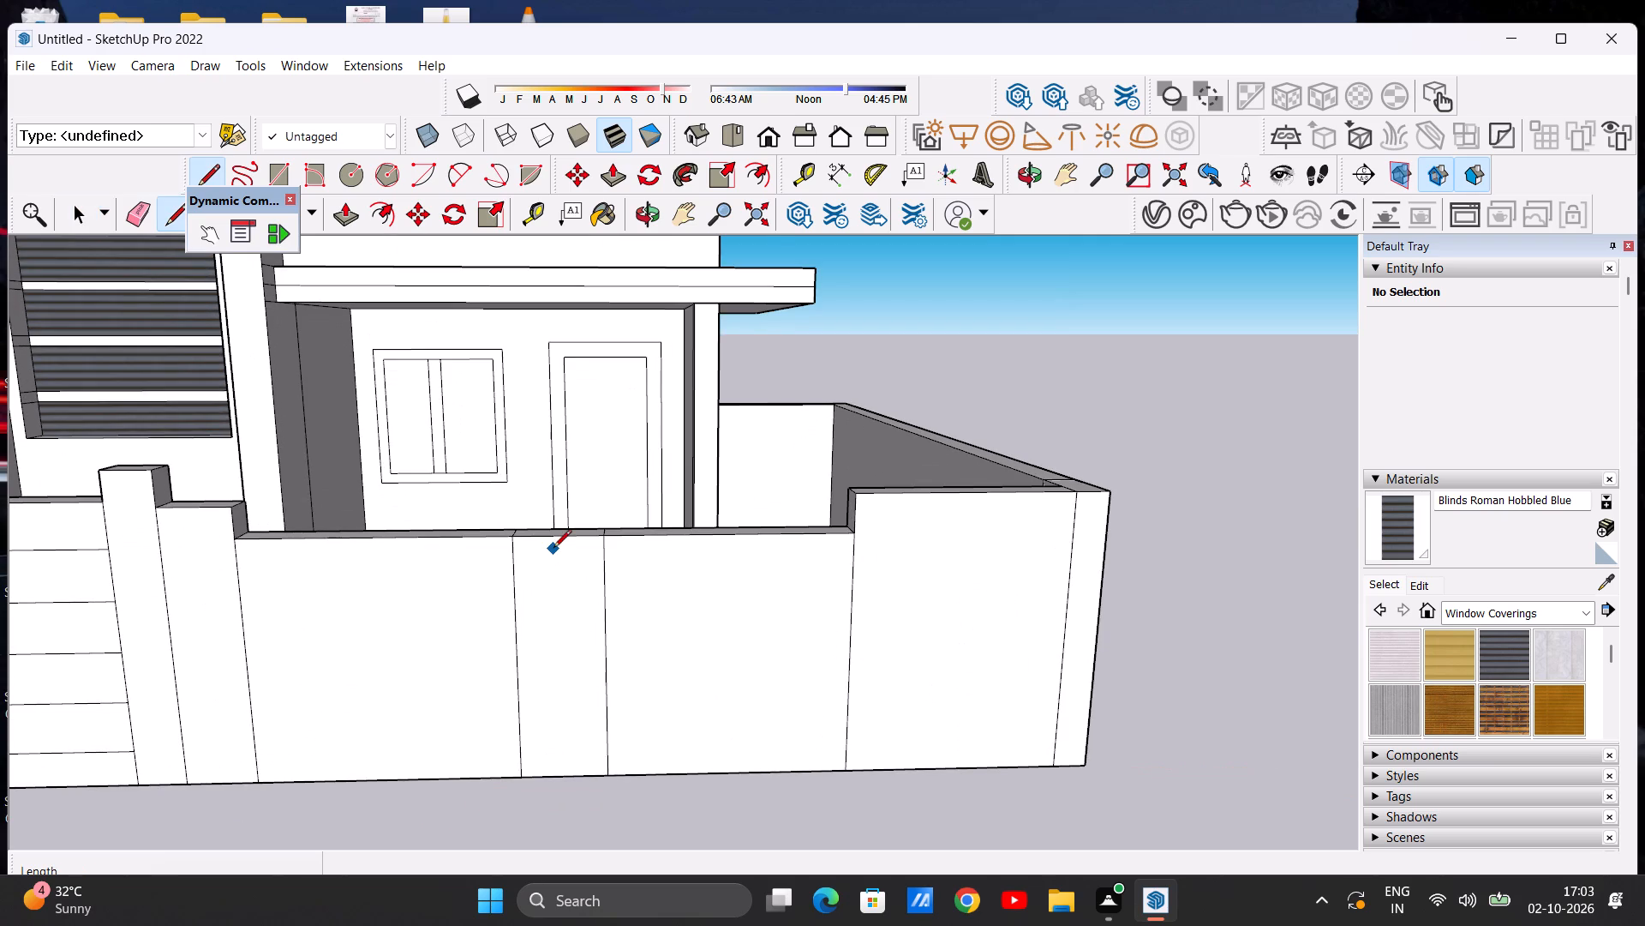
left_click(555, 535)
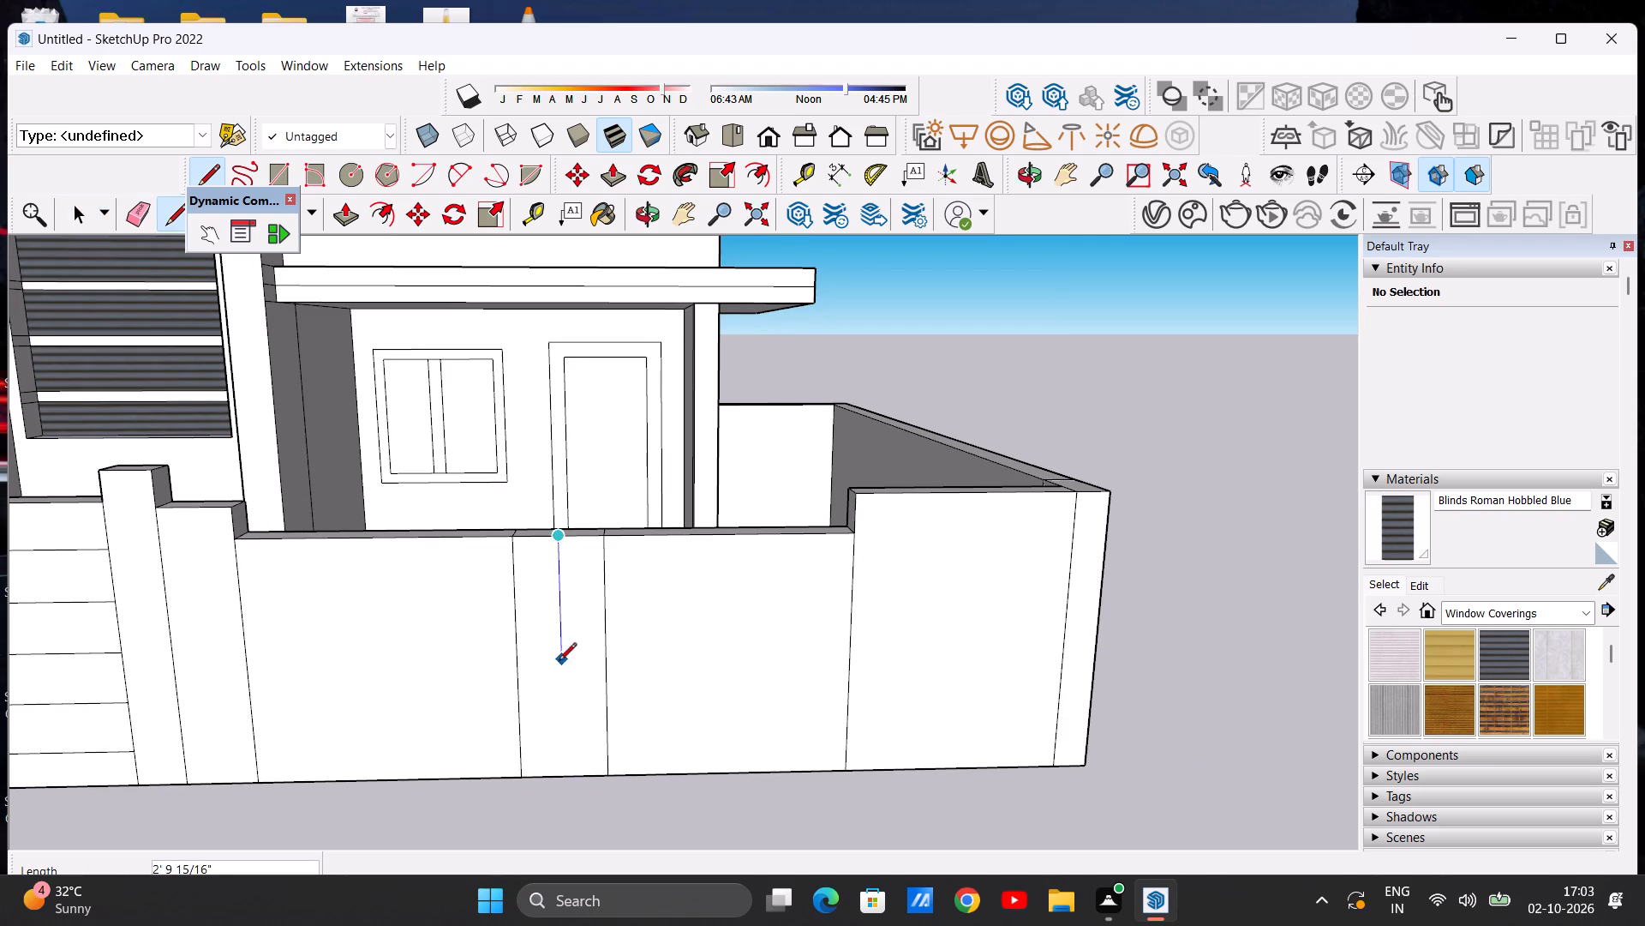
left_click(562, 779)
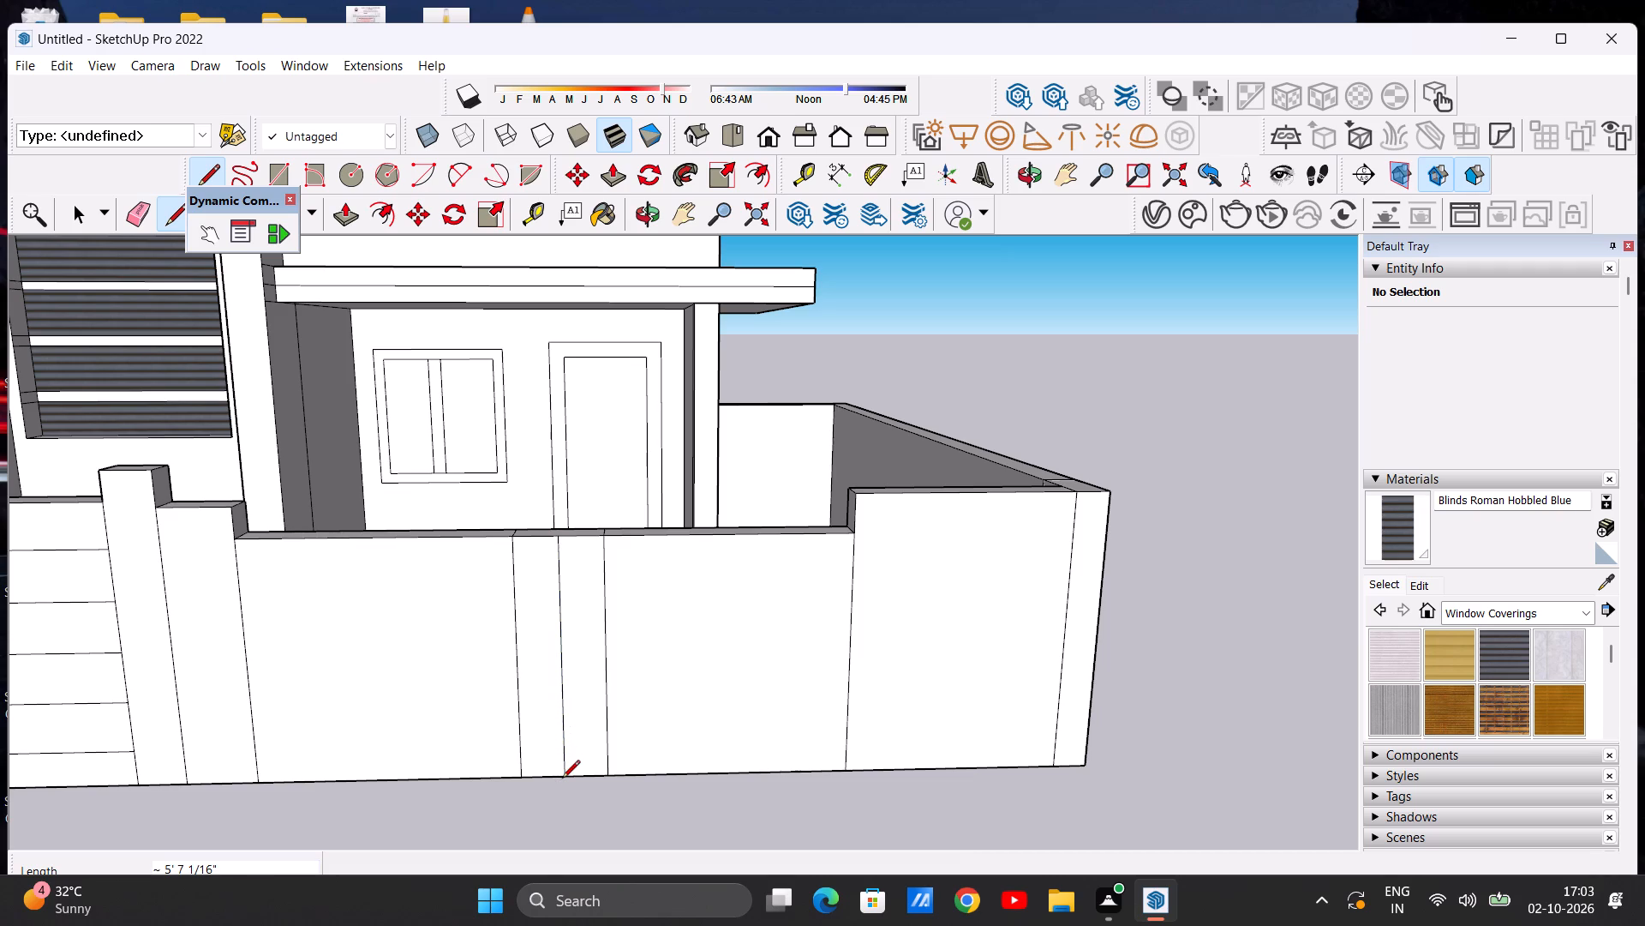
Draw horizontal lines near the base of the two wall panels flanking the narrow infill, about 5' 10 3/8" and 5' 5 5/8" long.
left_click(257, 757)
left_click(517, 752)
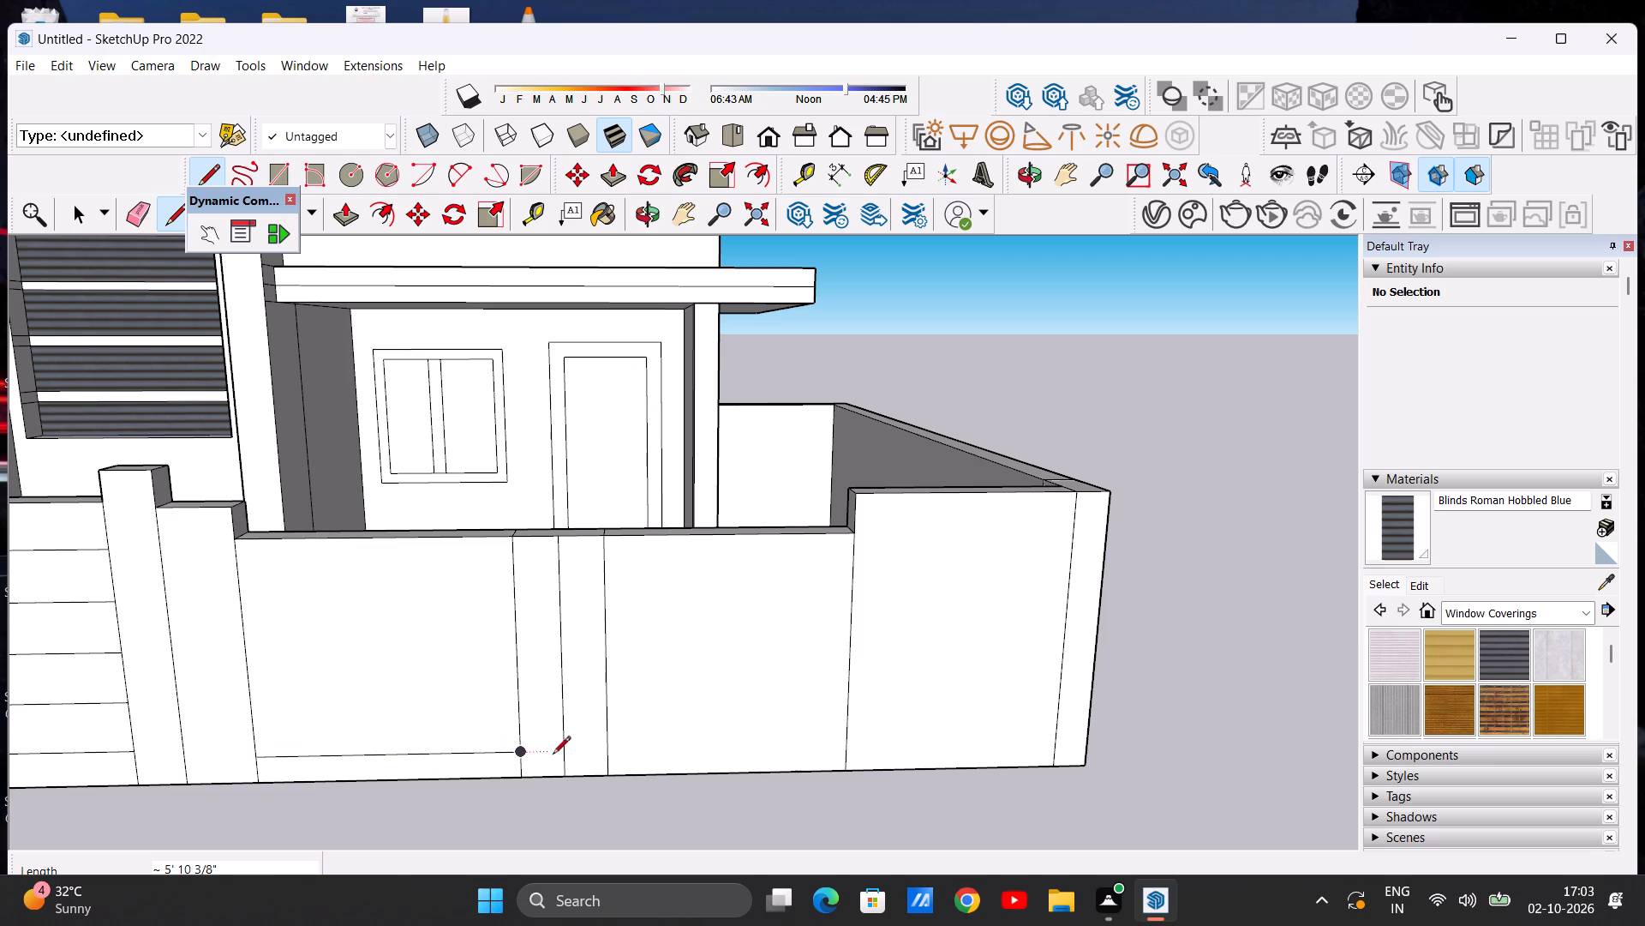
left_click(609, 749)
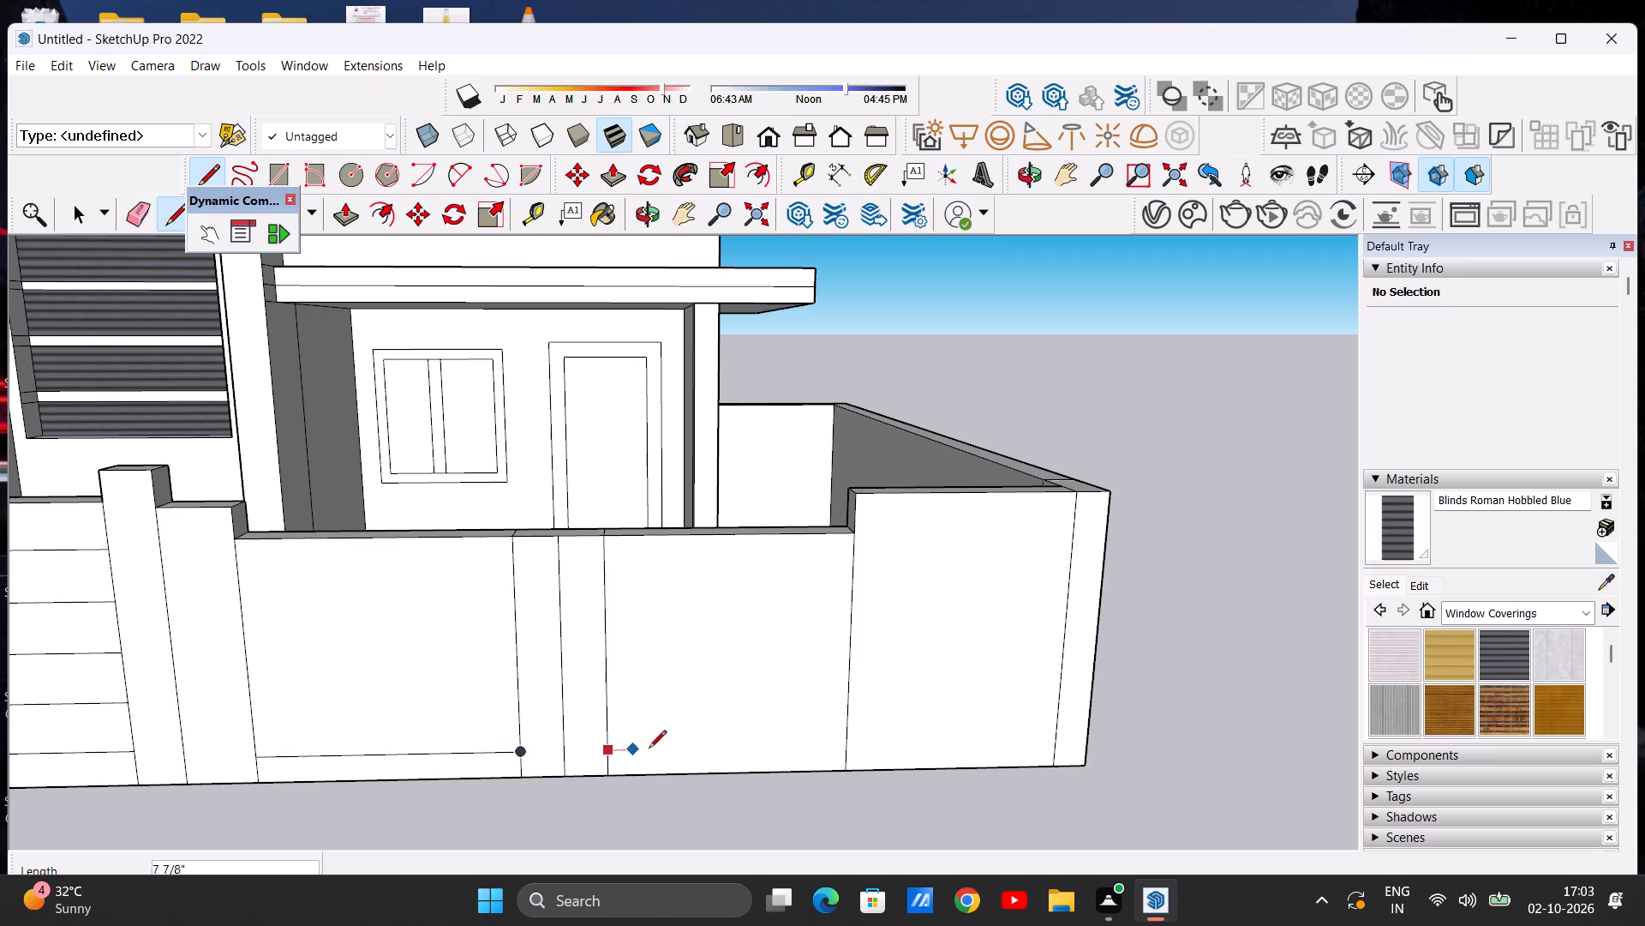
left_click(849, 746)
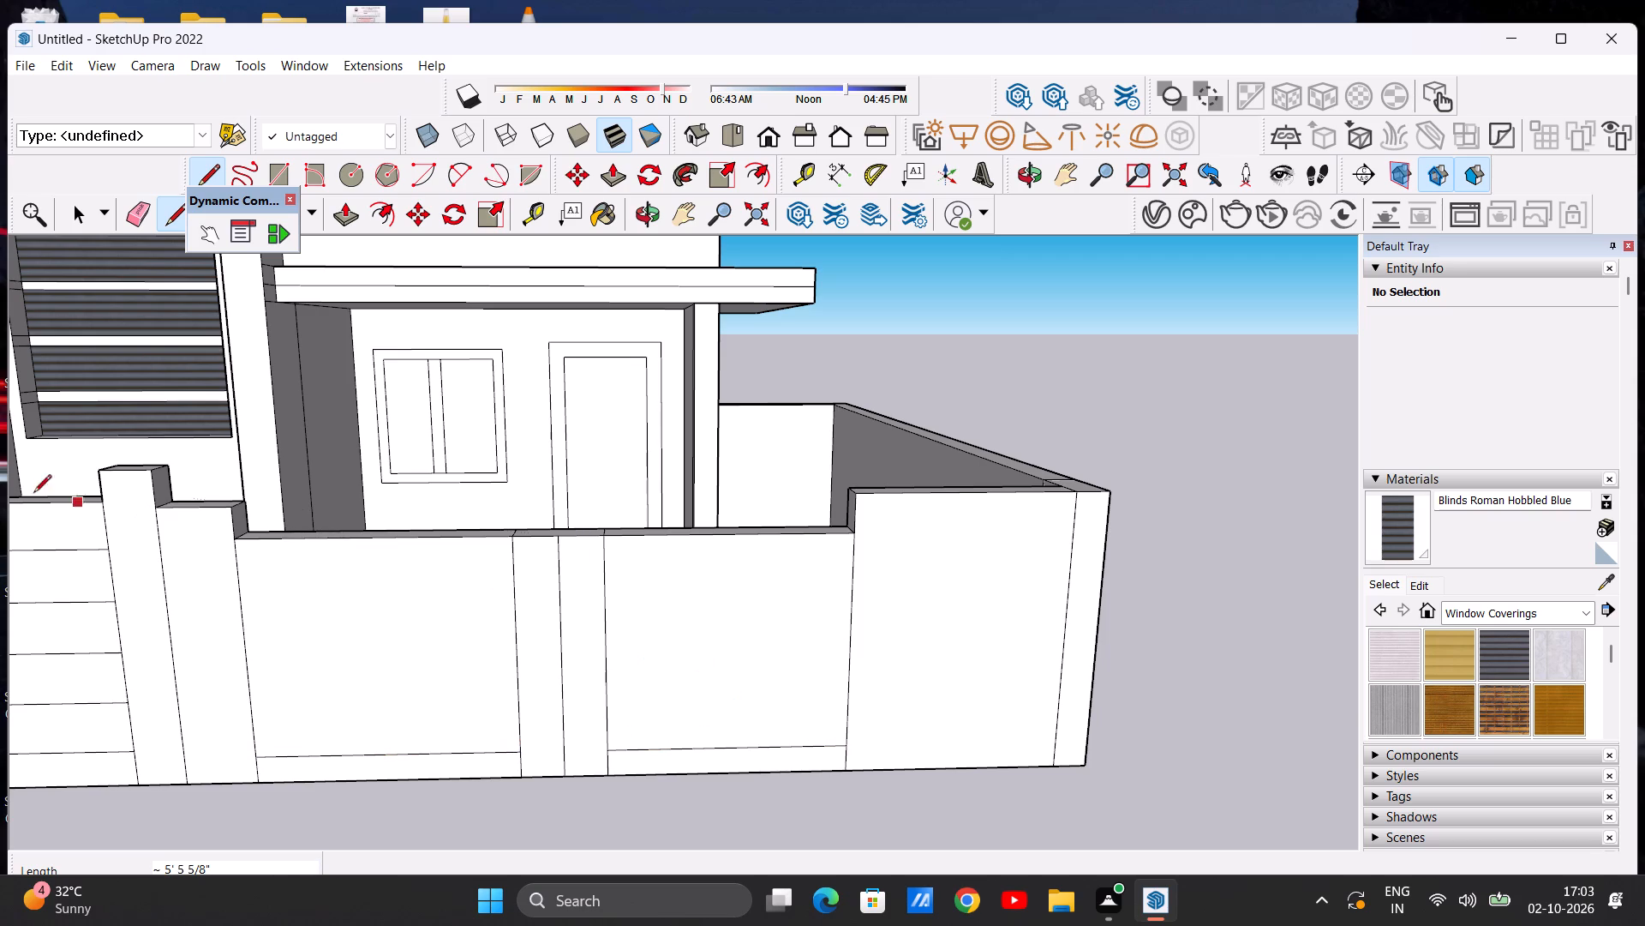
Draw matching horizontal lines just below the top of both flanking wall panels, about 5' 10 3/8" and 5' 5 5/8" long.
left_click(239, 568)
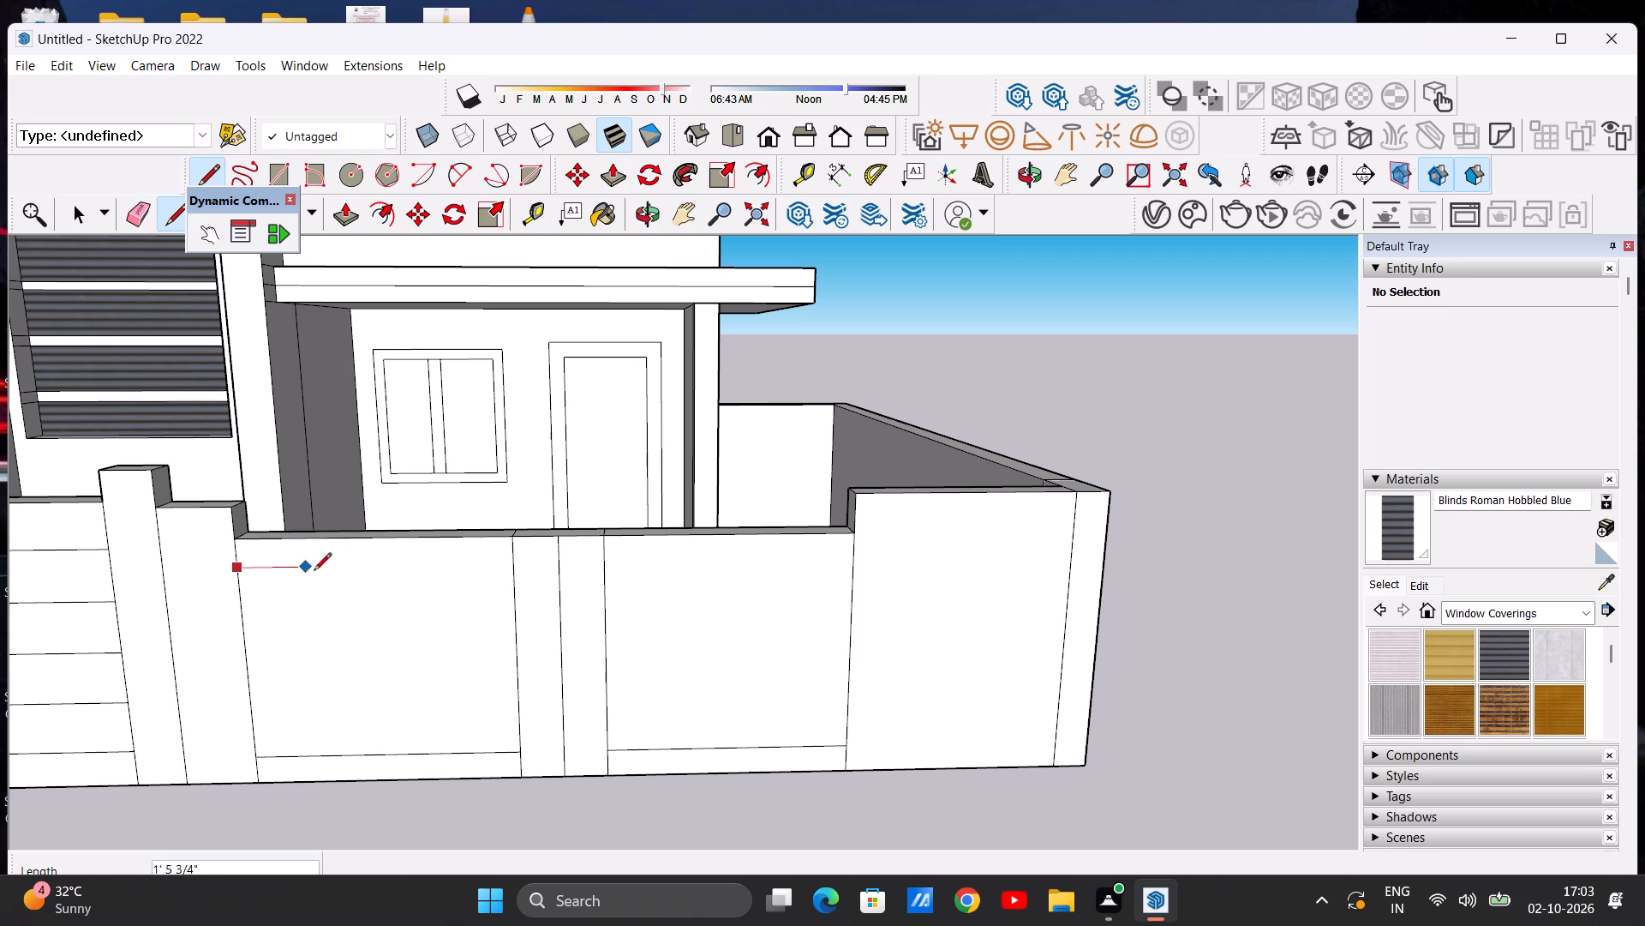
left_click(512, 569)
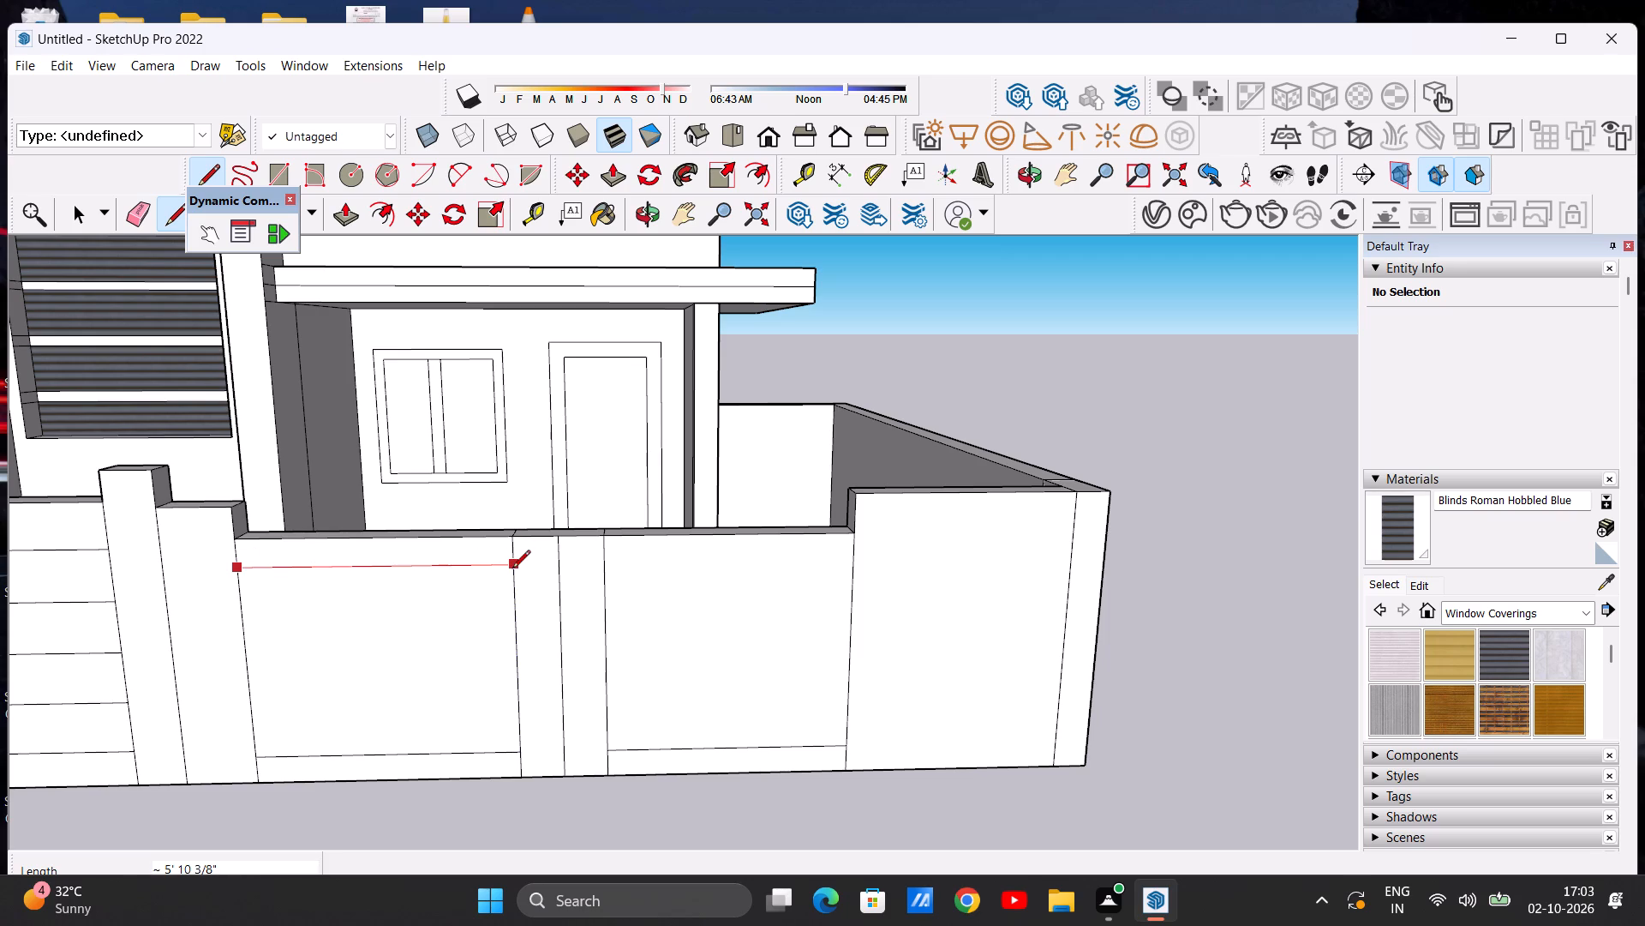
left_click(604, 565)
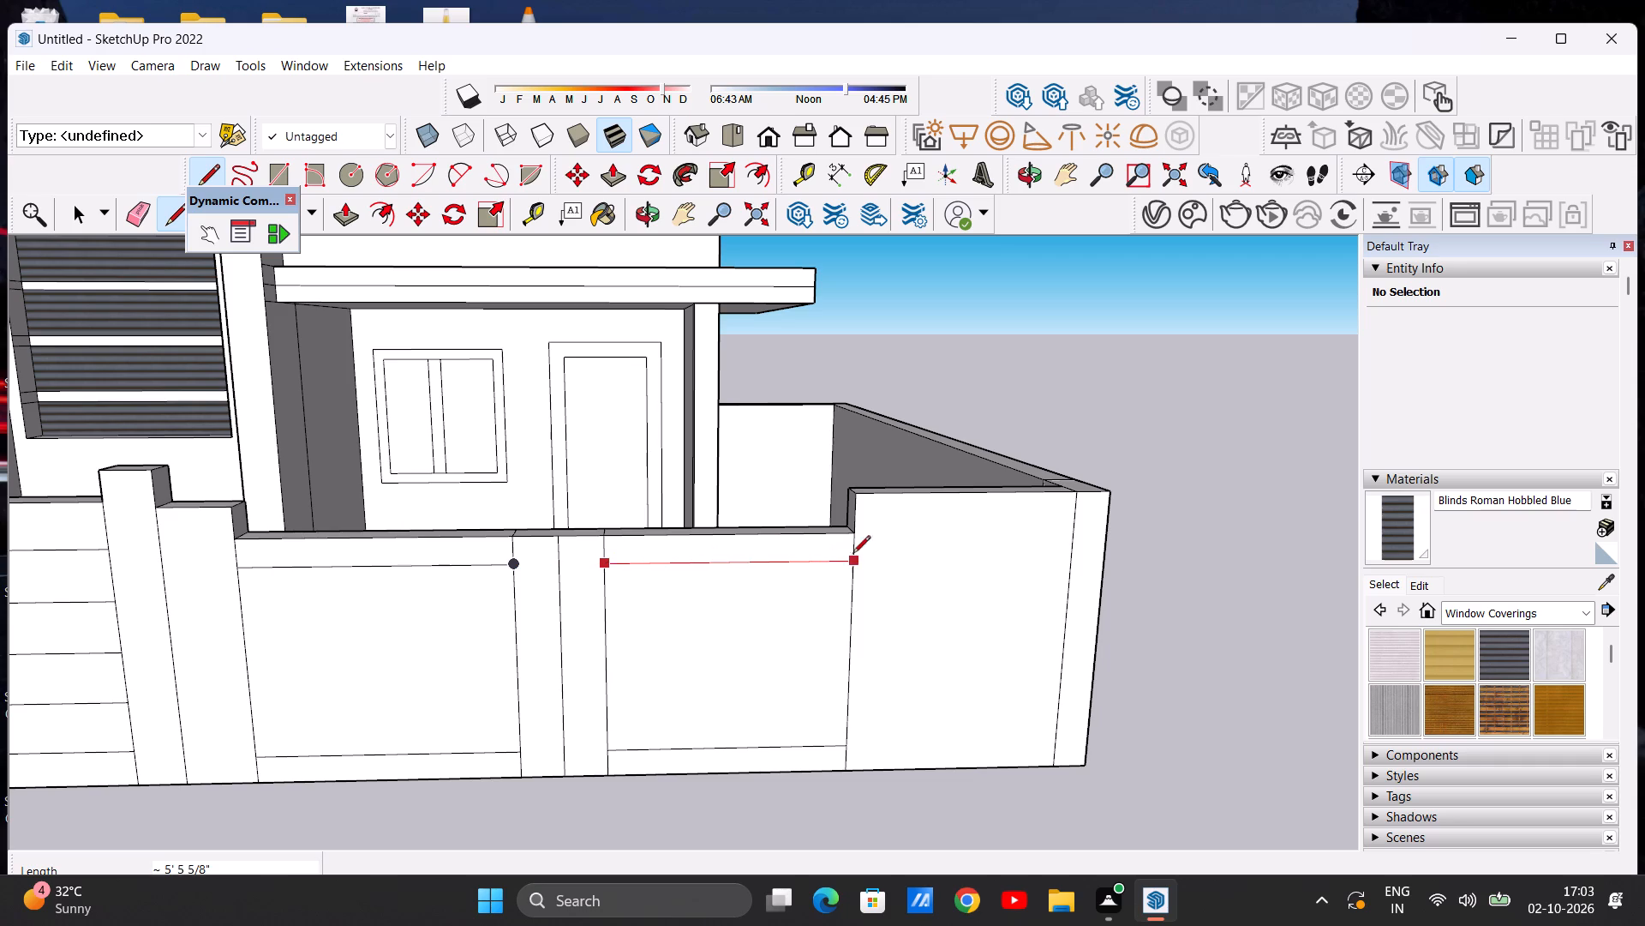
left_click(851, 562)
key("space")
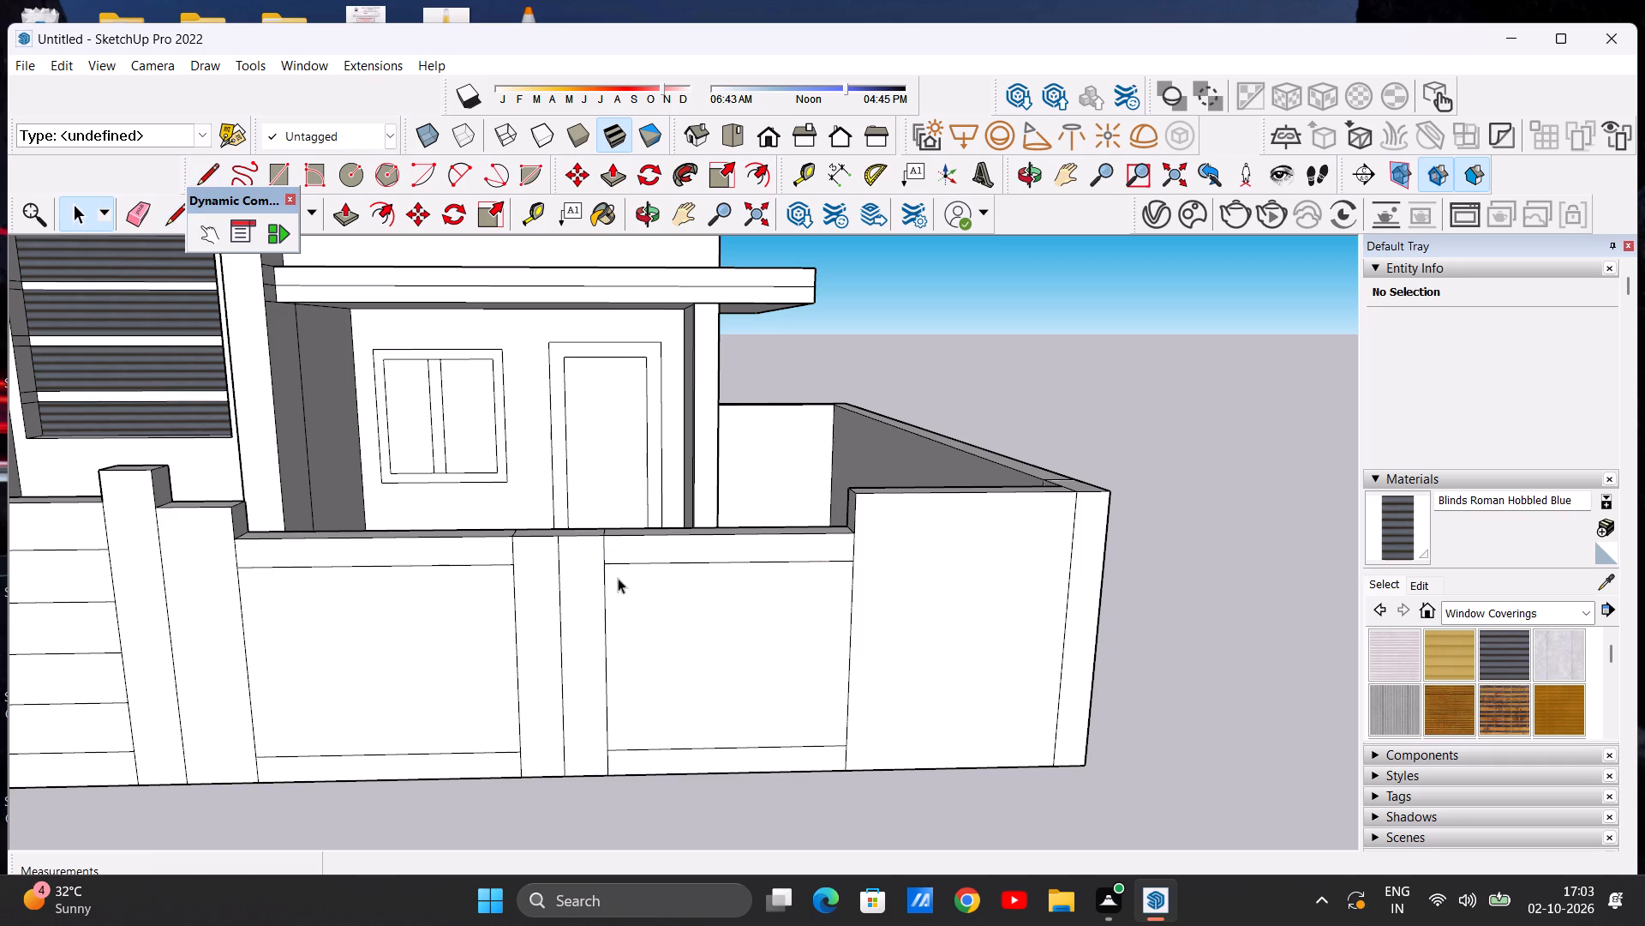
Examine the whole house and its front boundary wall from several angles and distances.
scroll(619, 567, "down", 15)
scroll(542, 612, "up", 5)
scroll(547, 602, "down", 6)
middle_click_drag(571, 620, 567, 508)
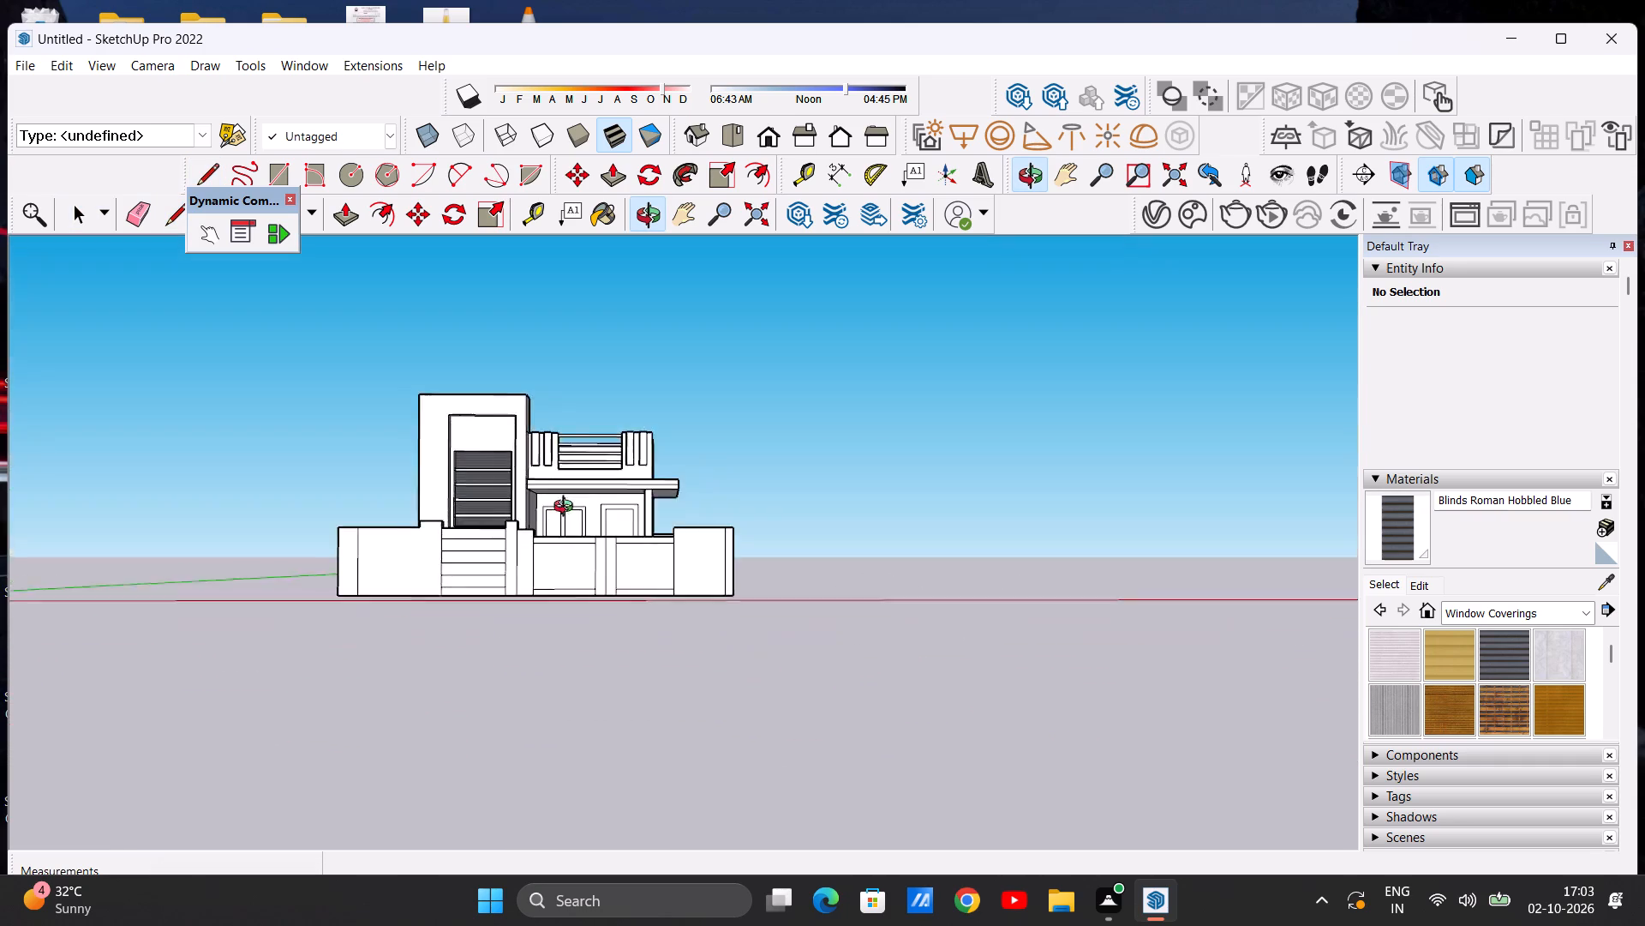
middle_click_drag(567, 508, 529, 616)
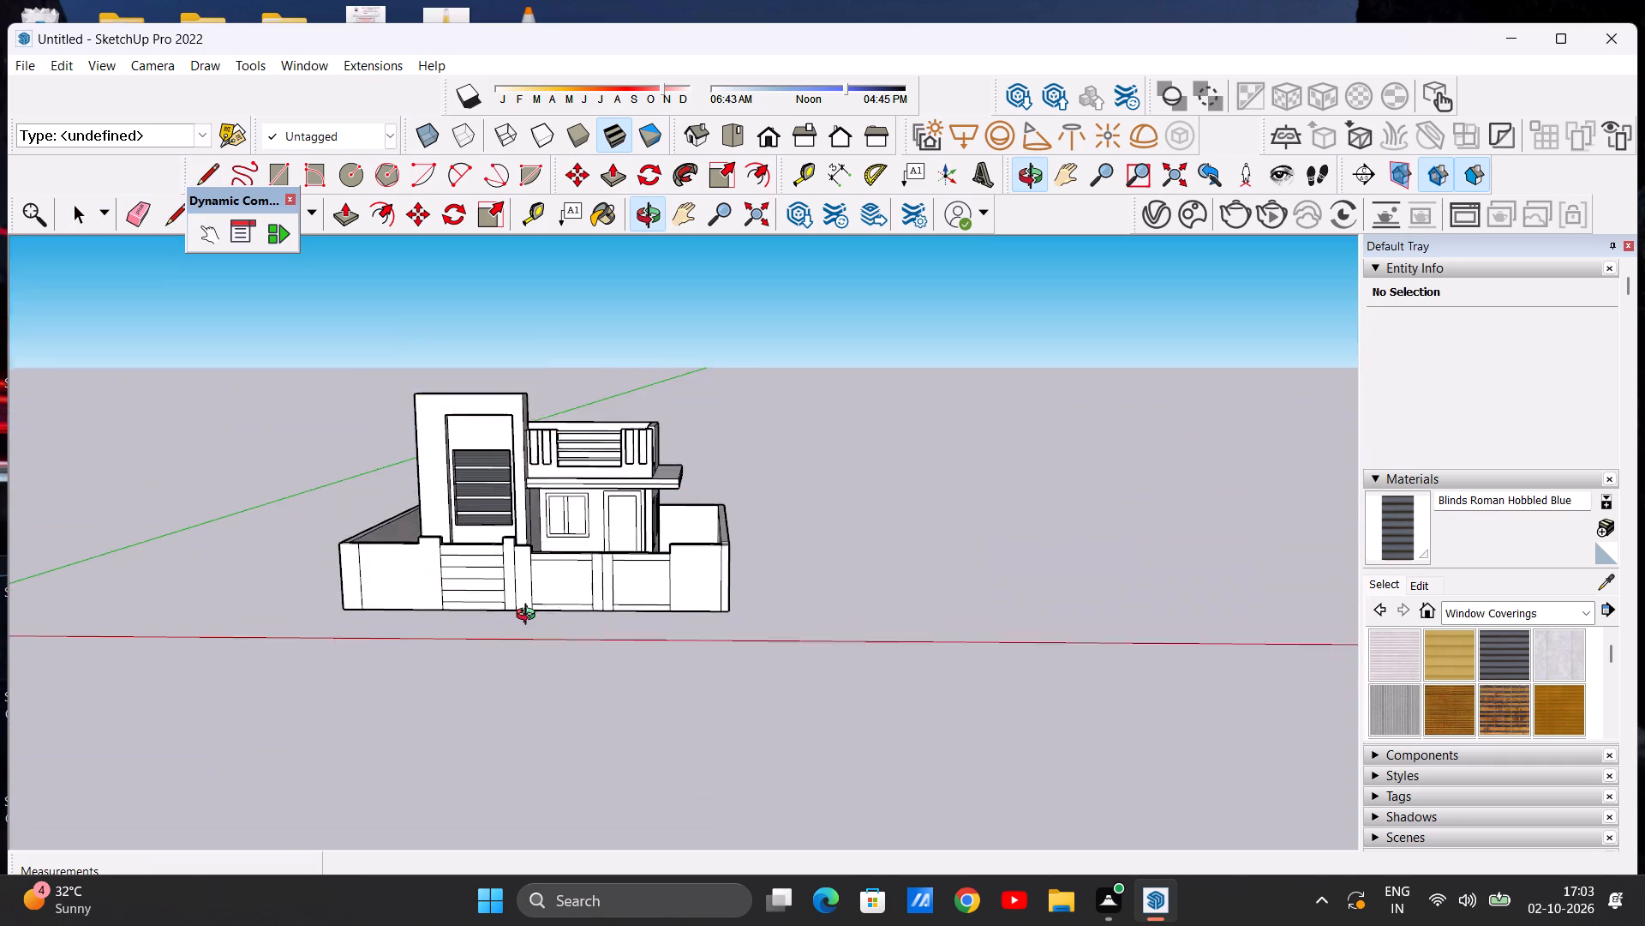
middle_click_drag(529, 616, 526, 619)
scroll(596, 620, "down", 4)
middle_click_drag(511, 576, 553, 702)
scroll(538, 556, "up", 4)
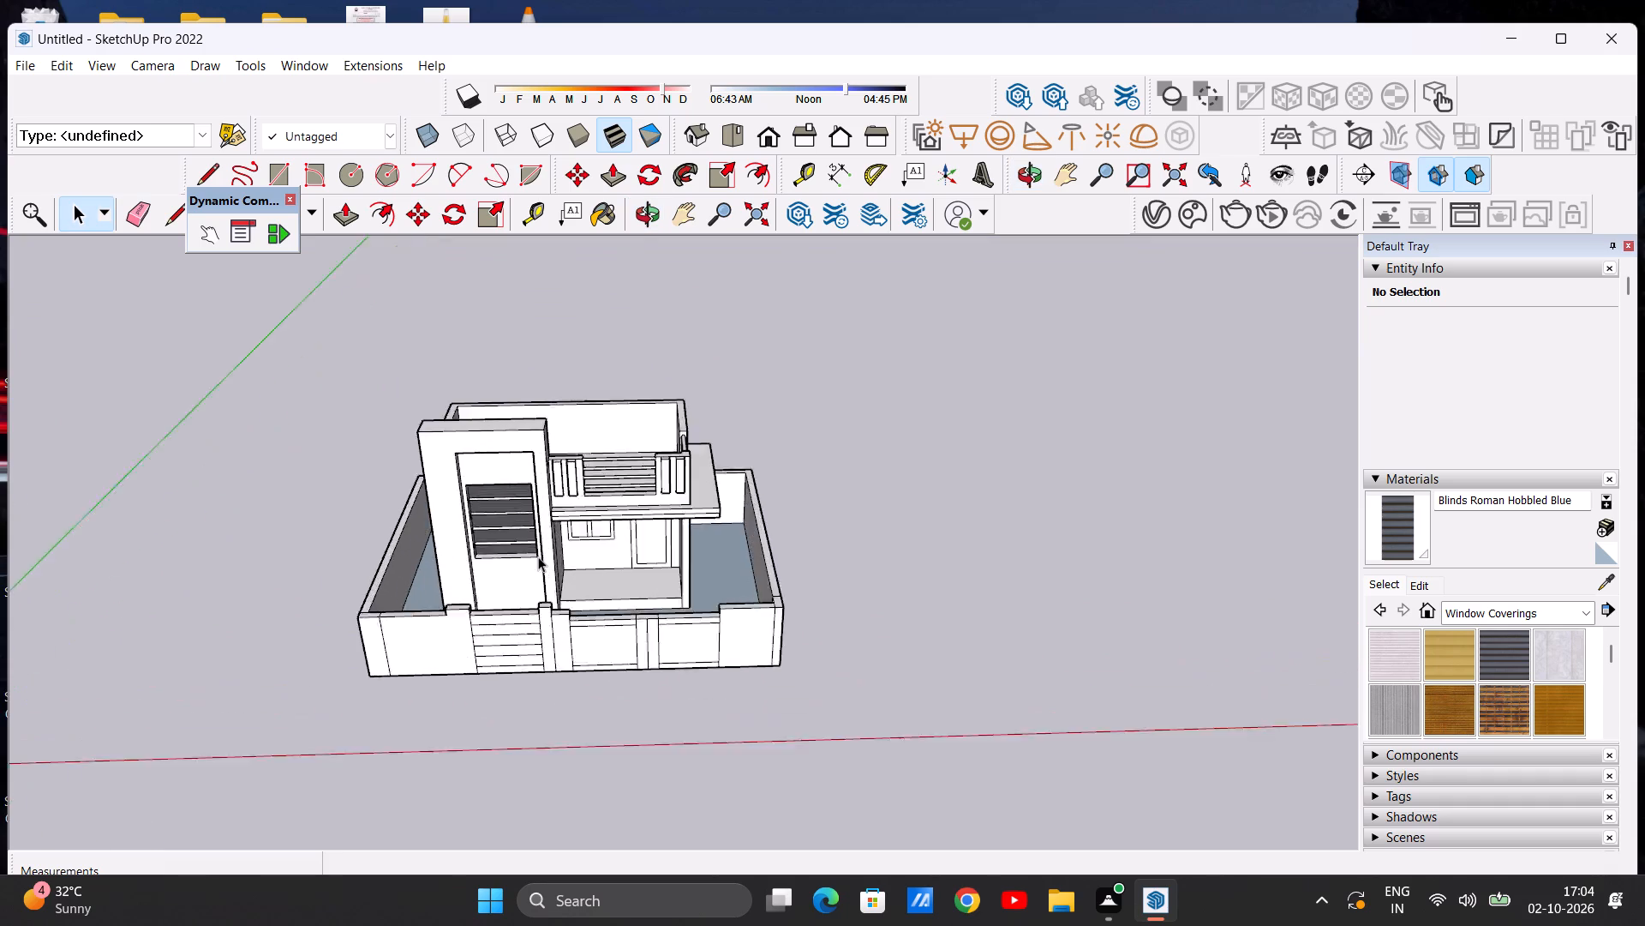
scroll(538, 556, "up", 5)
scroll(568, 575, "down", 7)
middle_click_drag(705, 667, 687, 528)
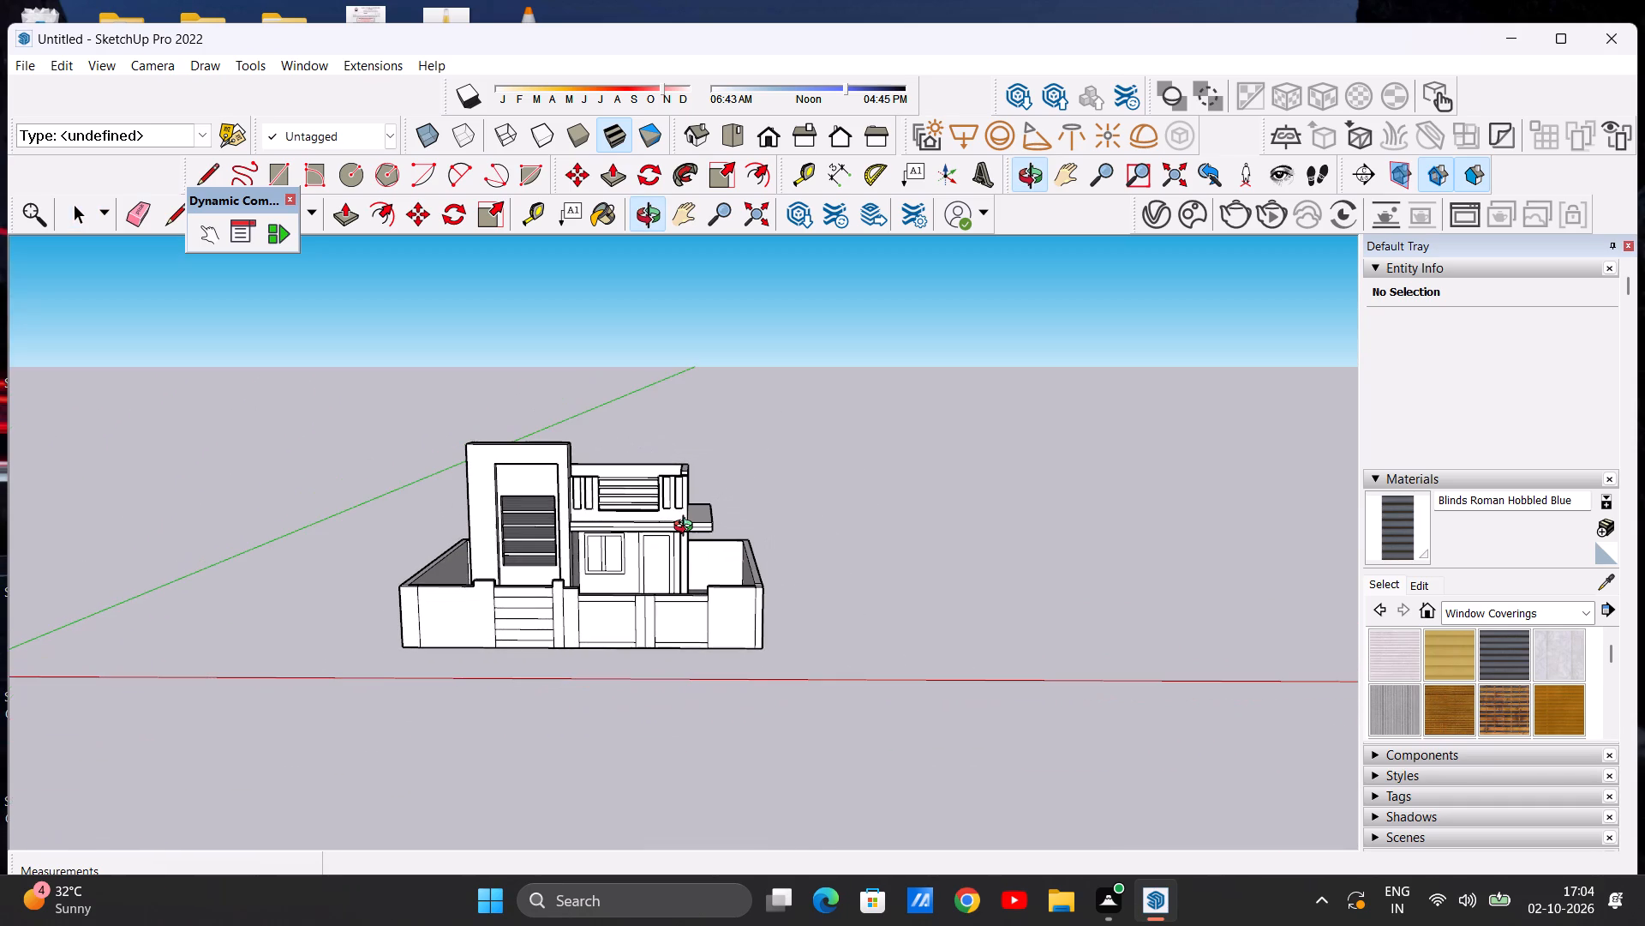
middle_click_drag(687, 528, 655, 609)
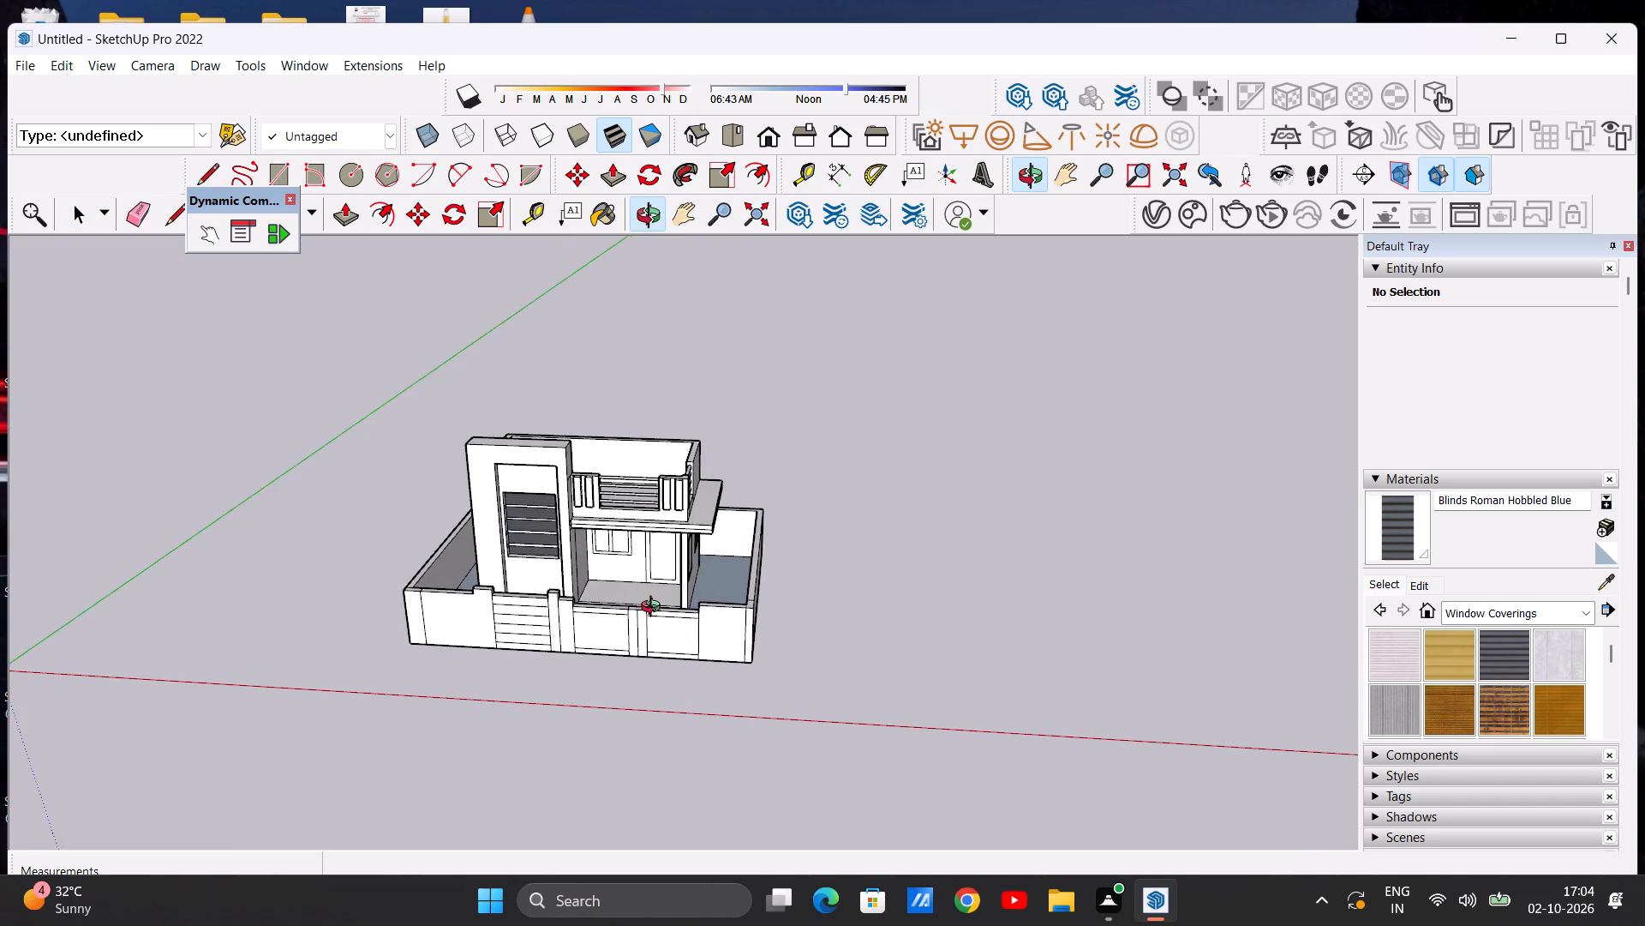
middle_click_drag(655, 609, 672, 542)
scroll(708, 546, "down", 5)
scroll(565, 550, "up", 7)
scroll(525, 555, "down", 4)
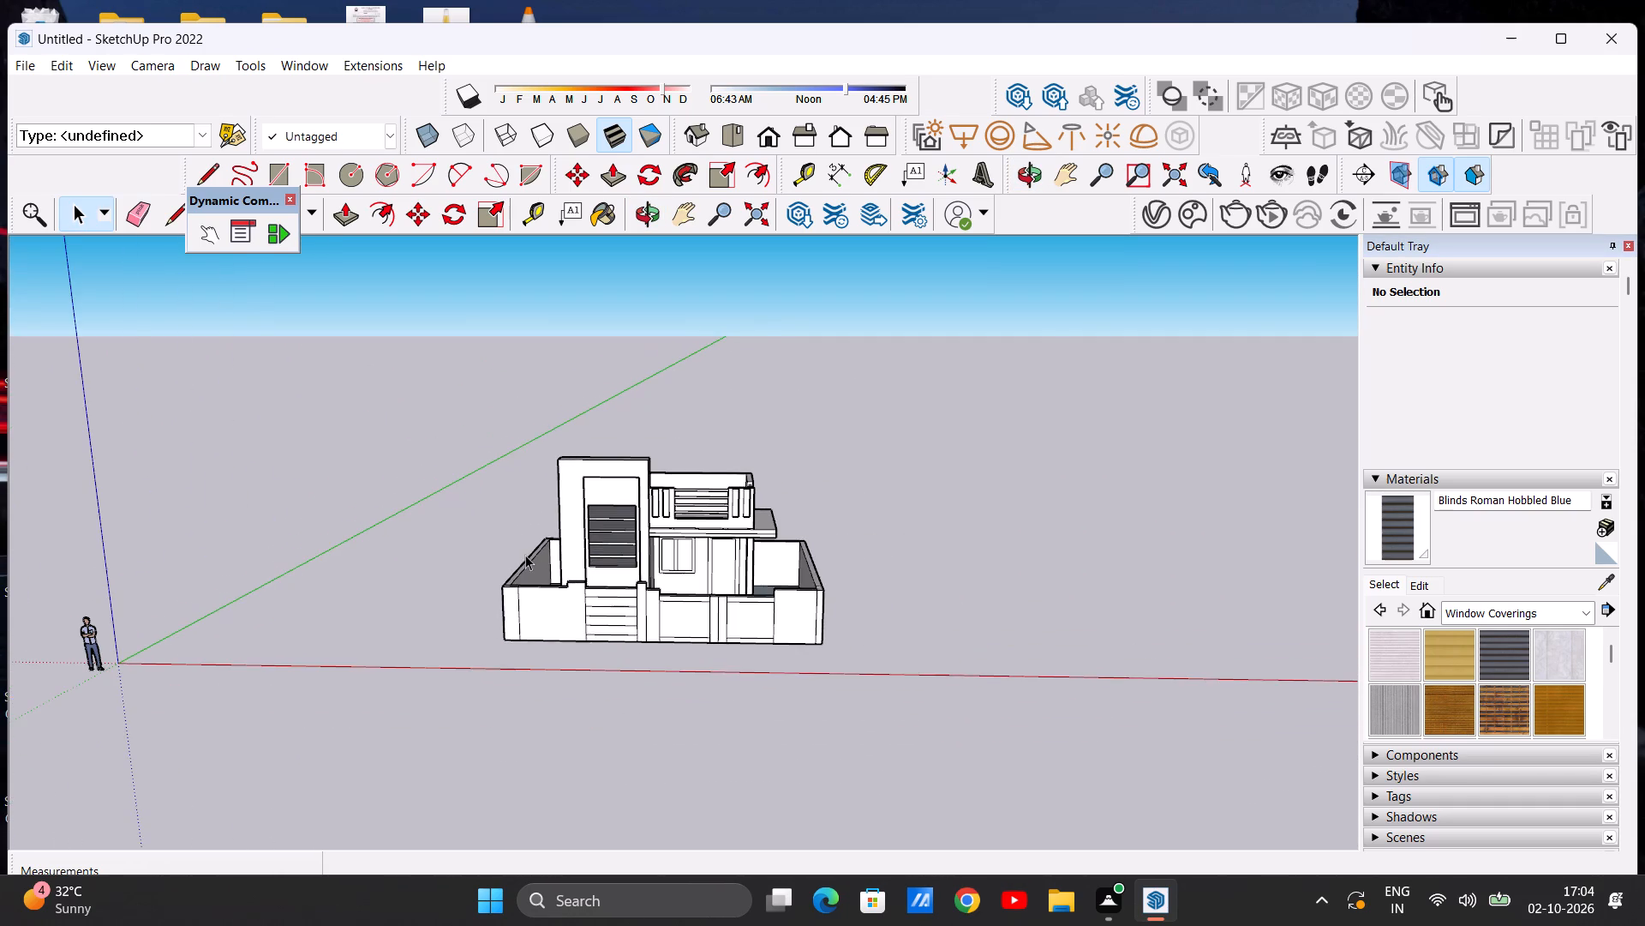
scroll(746, 509, "up", 3)
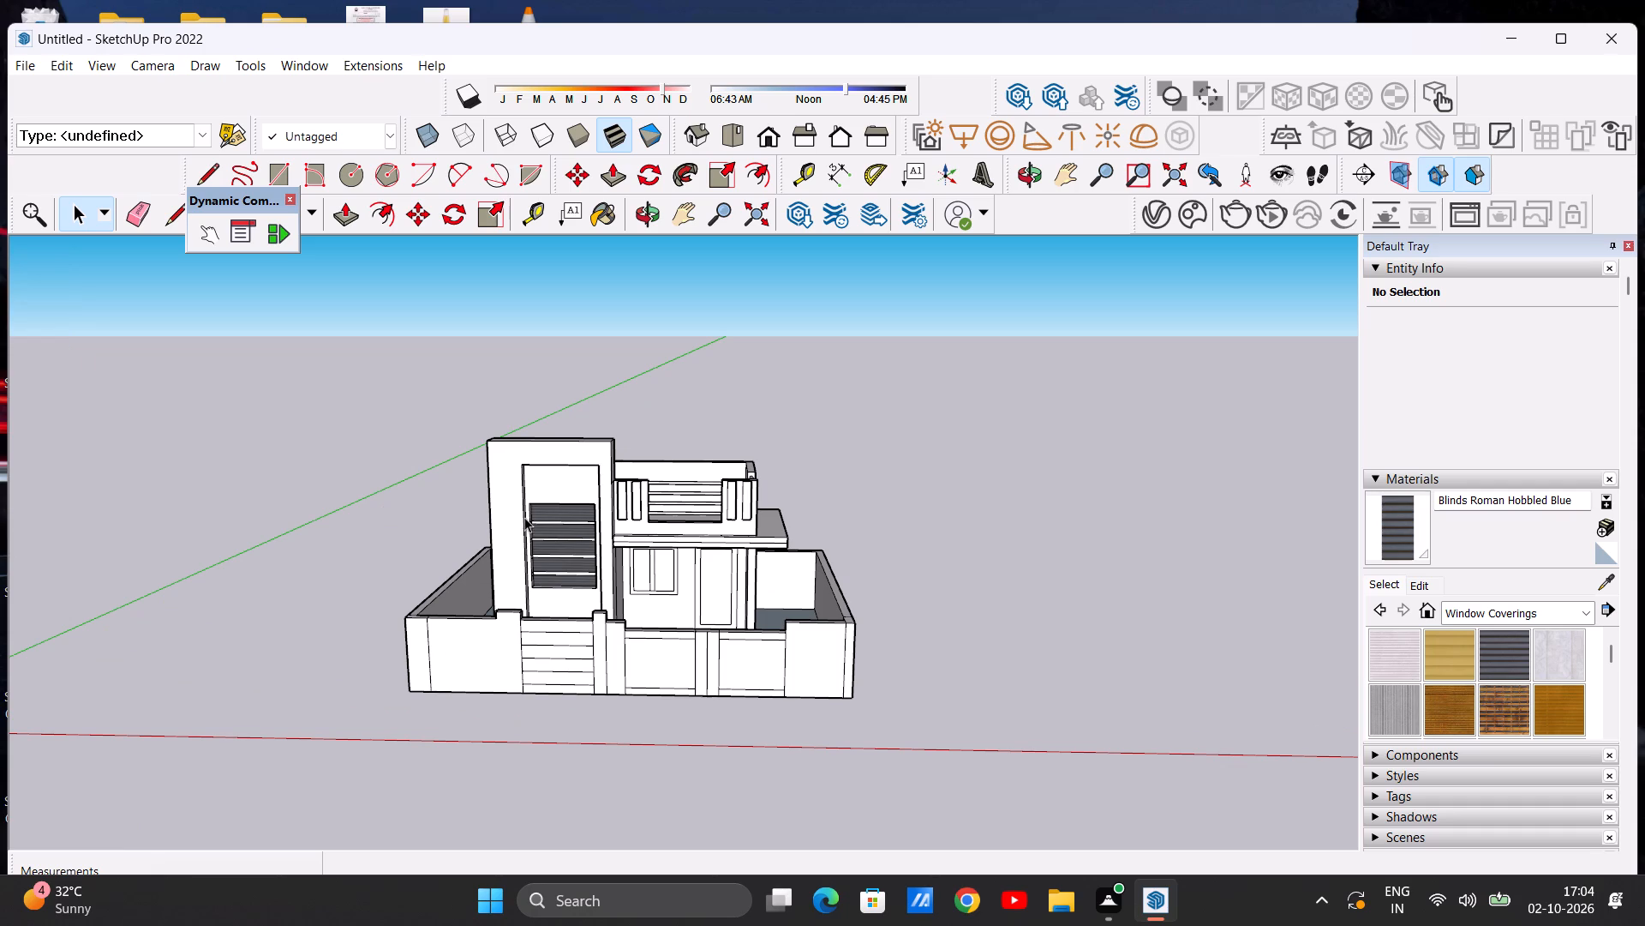
scroll(621, 499, "down", 4)
scroll(543, 613, "up", 6)
scroll(552, 608, "down", 3)
scroll(695, 499, "up", 7)
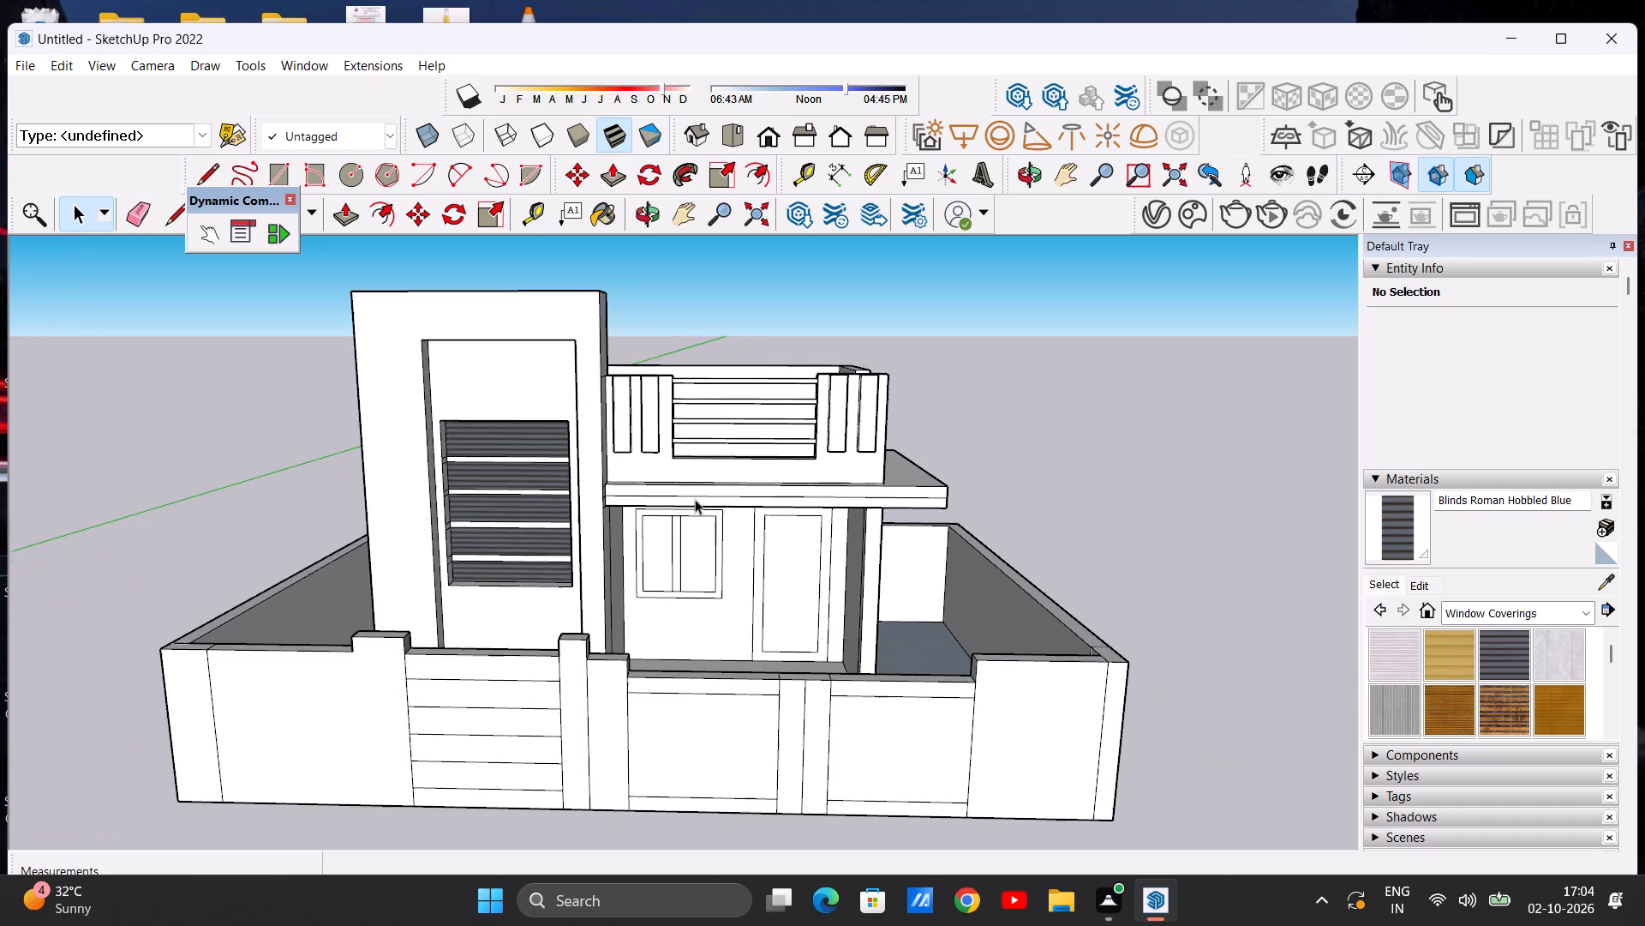
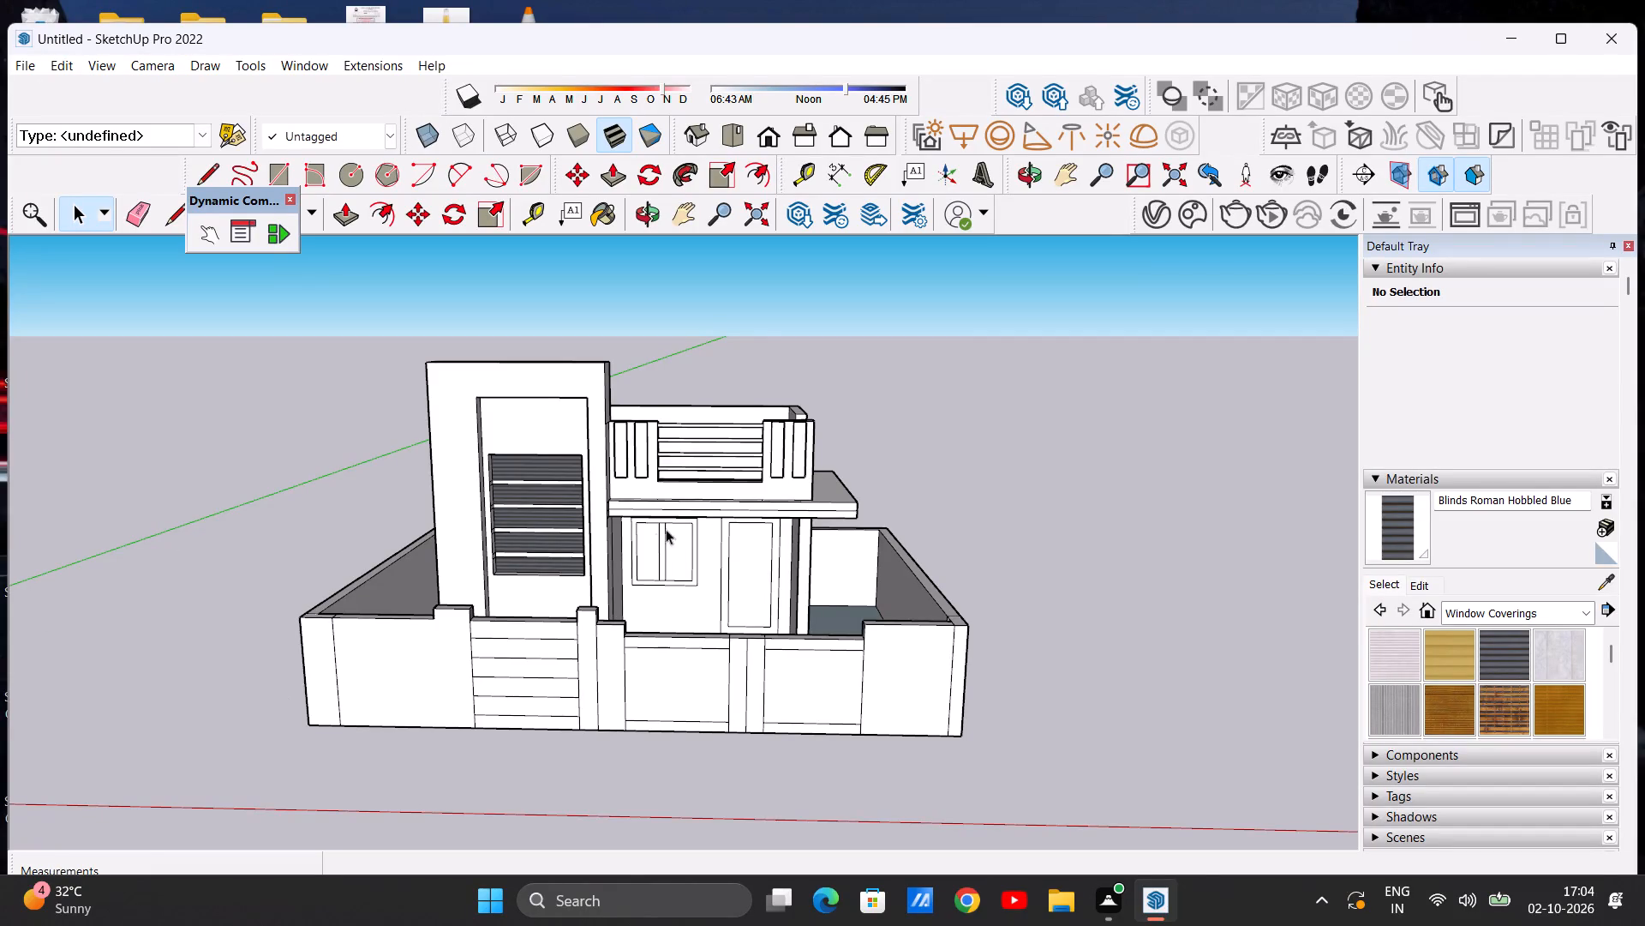
Examine the house's front facade, balcony and boundary wall with its gate from several angles and distances.
scroll(677, 529, "down", 3)
scroll(607, 542, "up", 3)
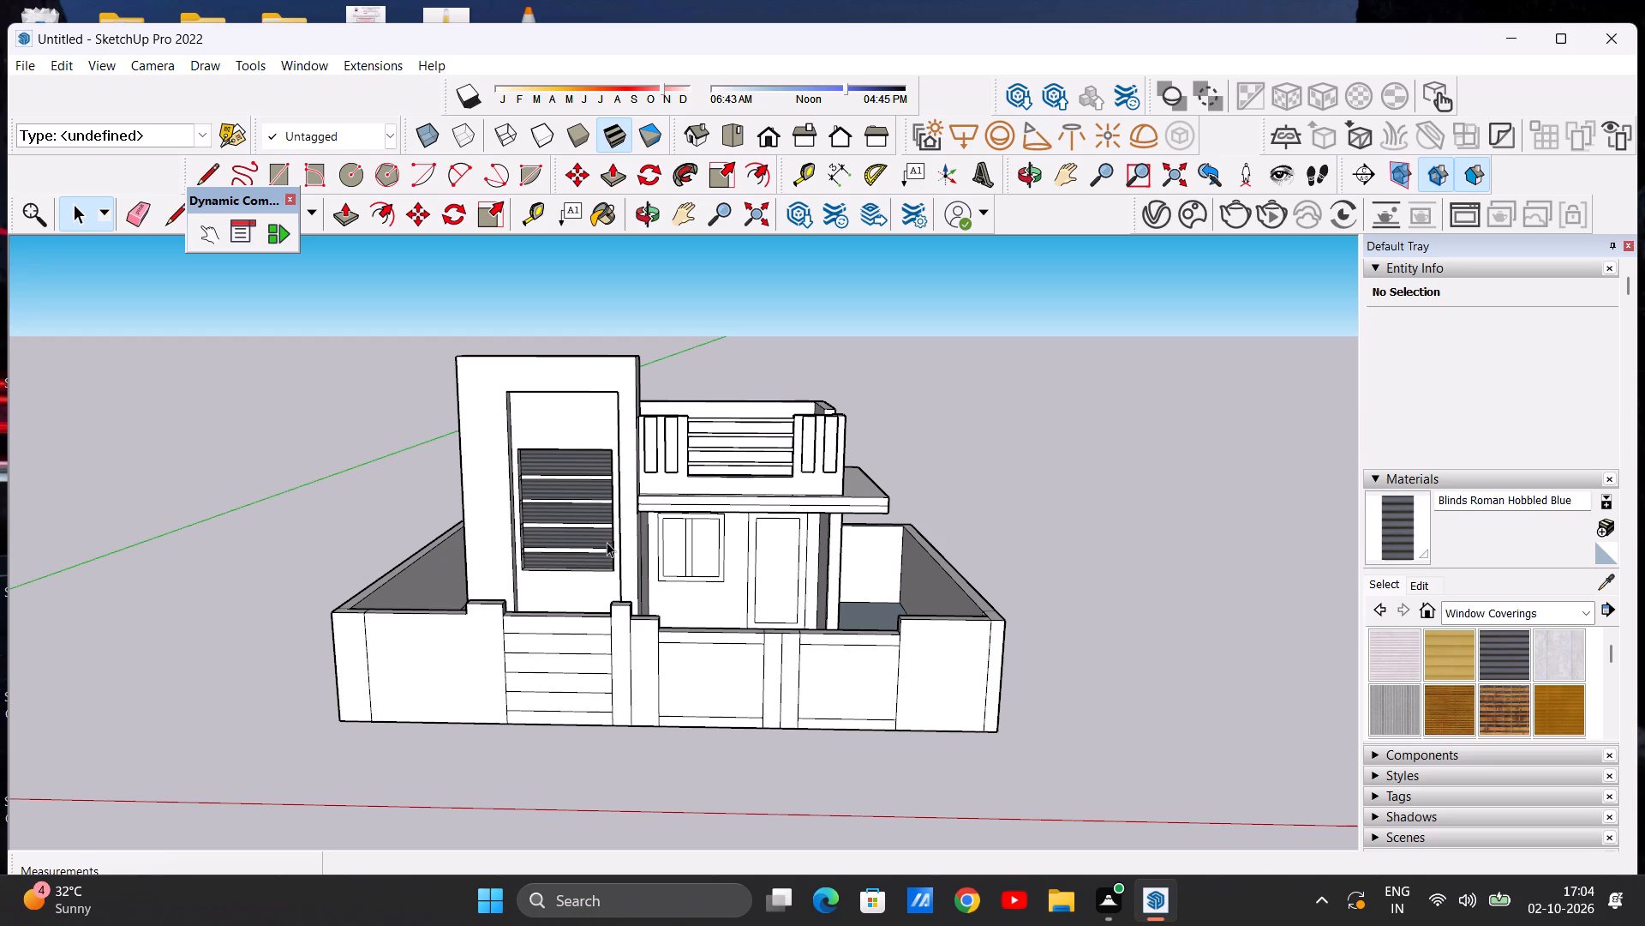
scroll(548, 556, "down", 2)
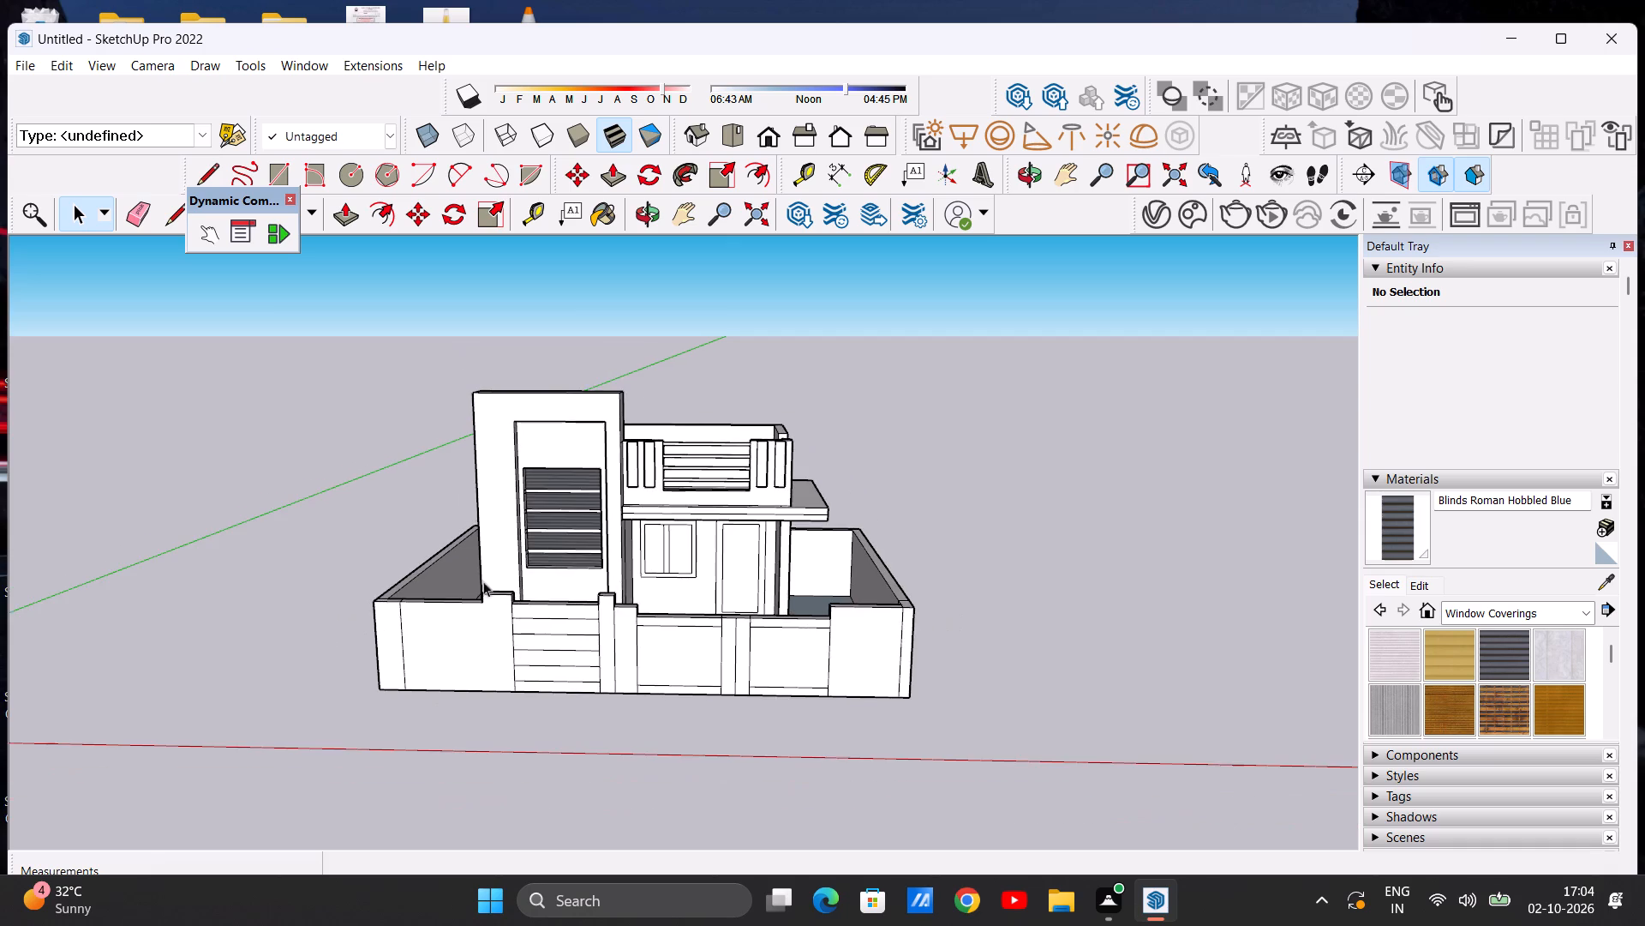
scroll(474, 586, "up", 5)
scroll(474, 586, "down", 6)
middle_click_drag(408, 590, 381, 597)
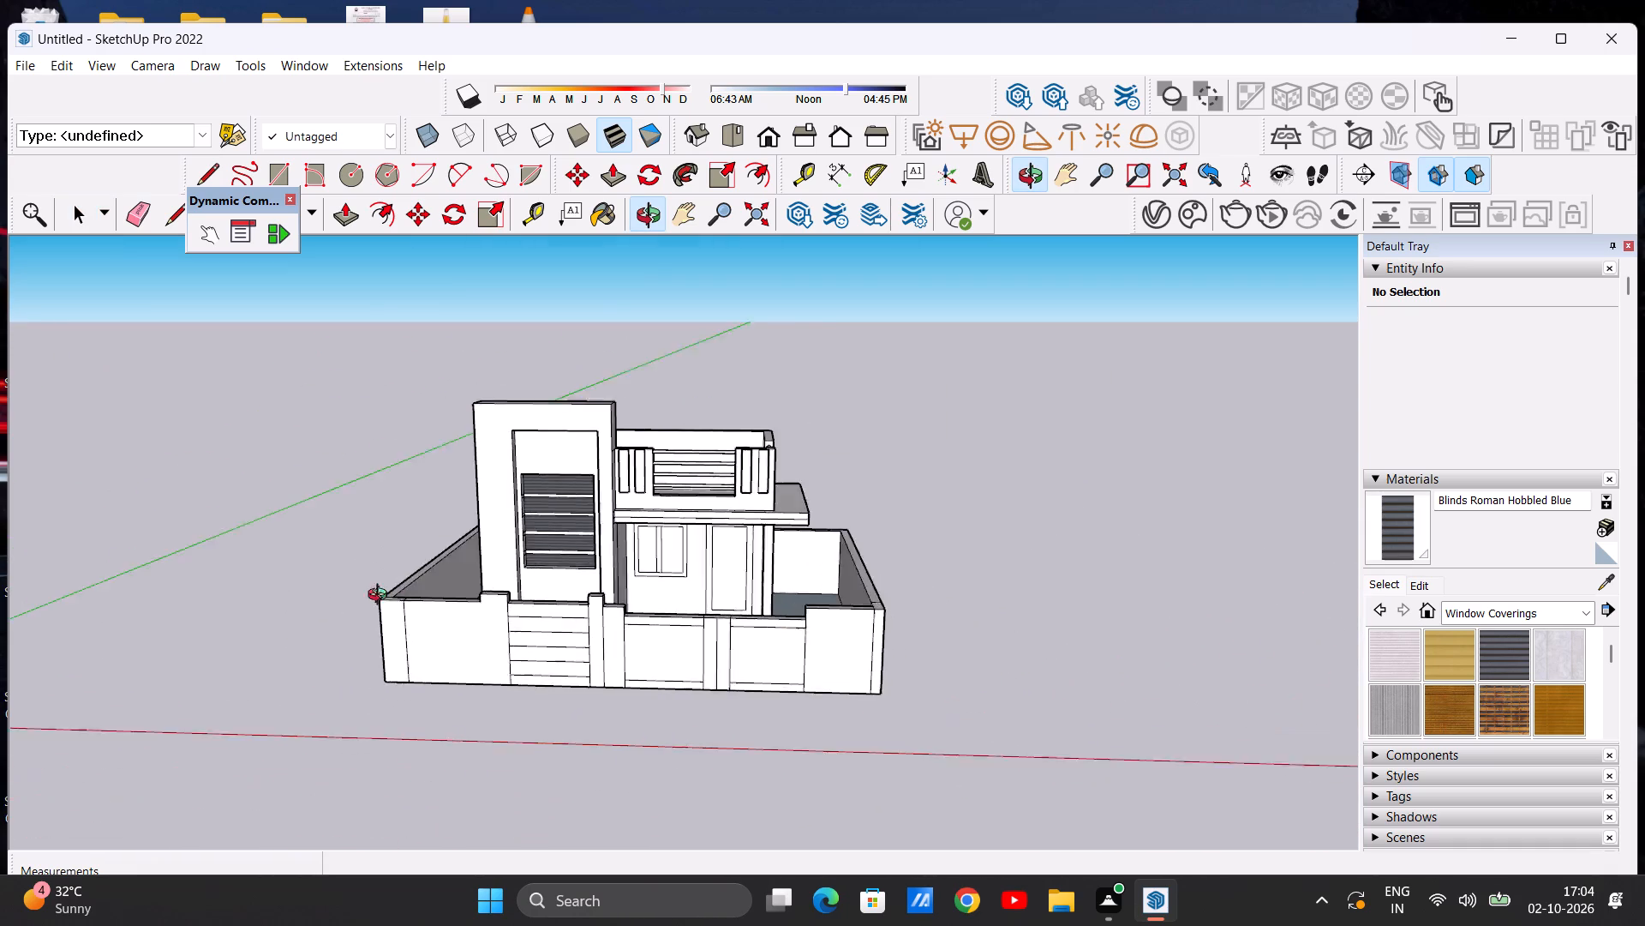
middle_click_drag(381, 597, 461, 569)
scroll(428, 633, "down", 5)
scroll(599, 506, "up", 6)
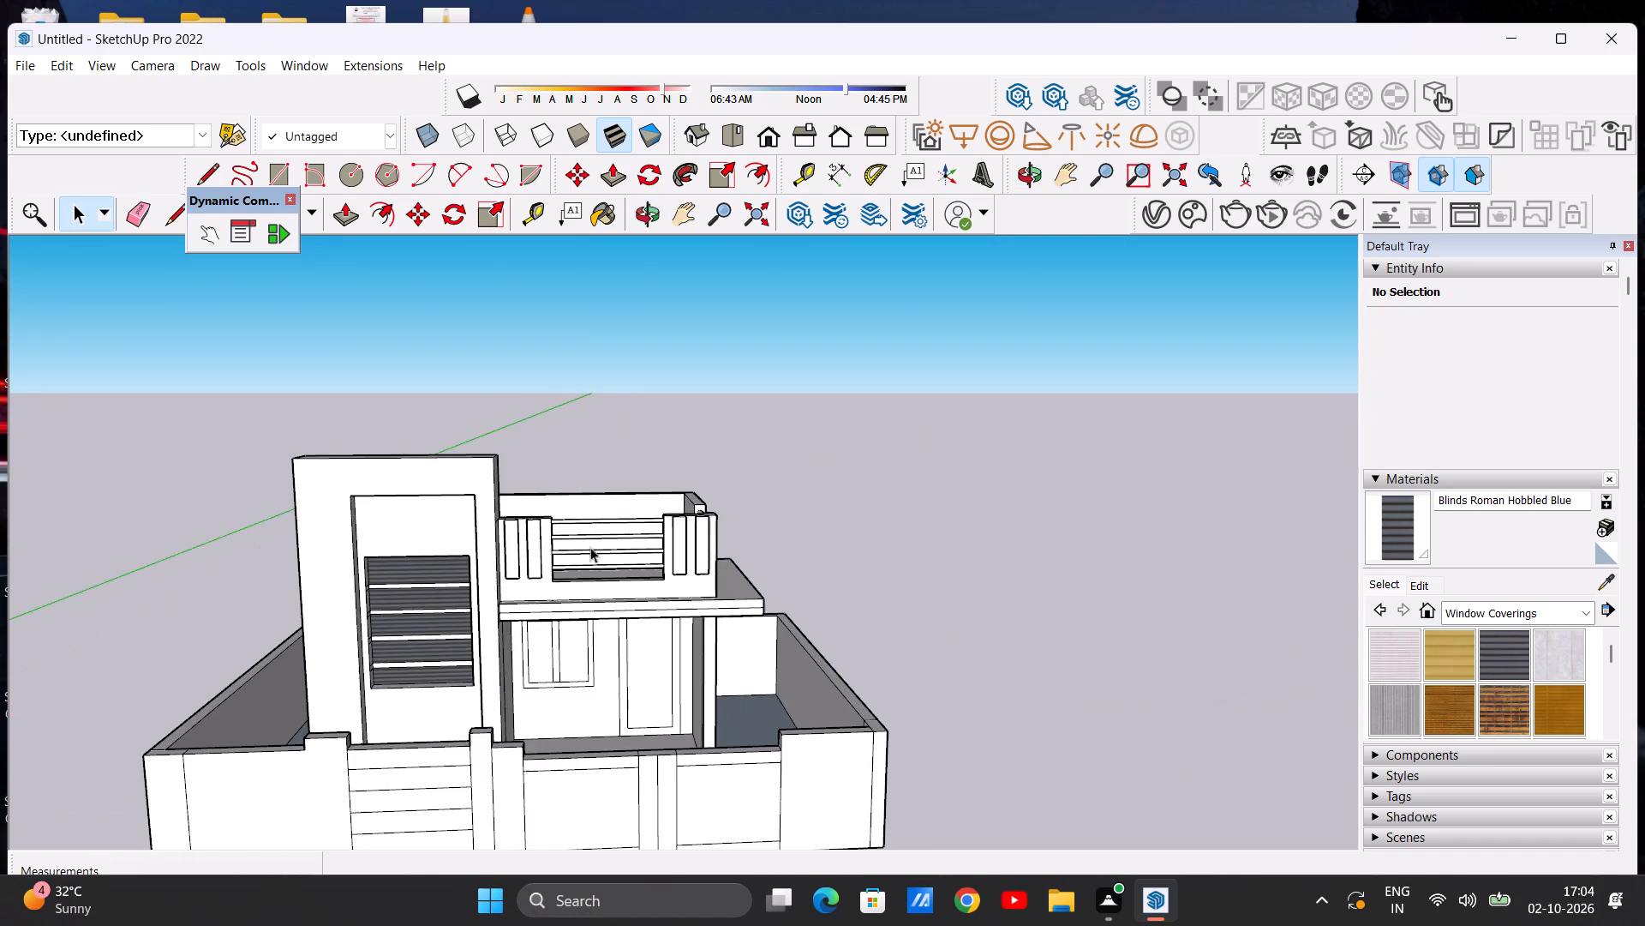
scroll(580, 613, "down", 3)
middle_click_drag(574, 661, 552, 682)
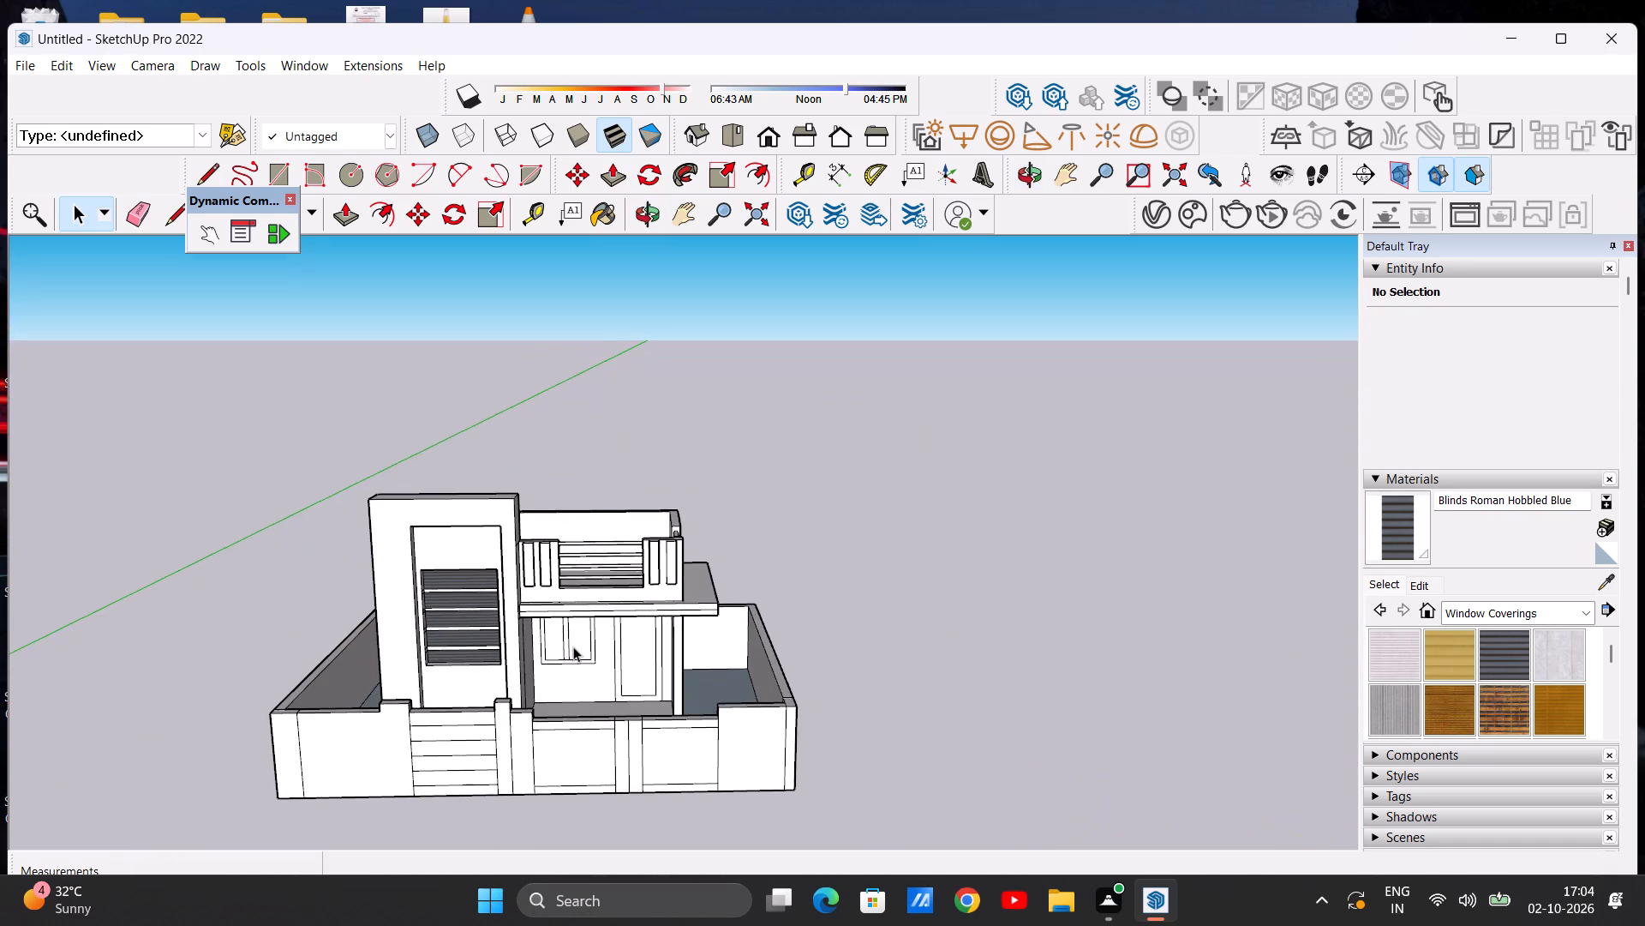
scroll(574, 645, "up", 4)
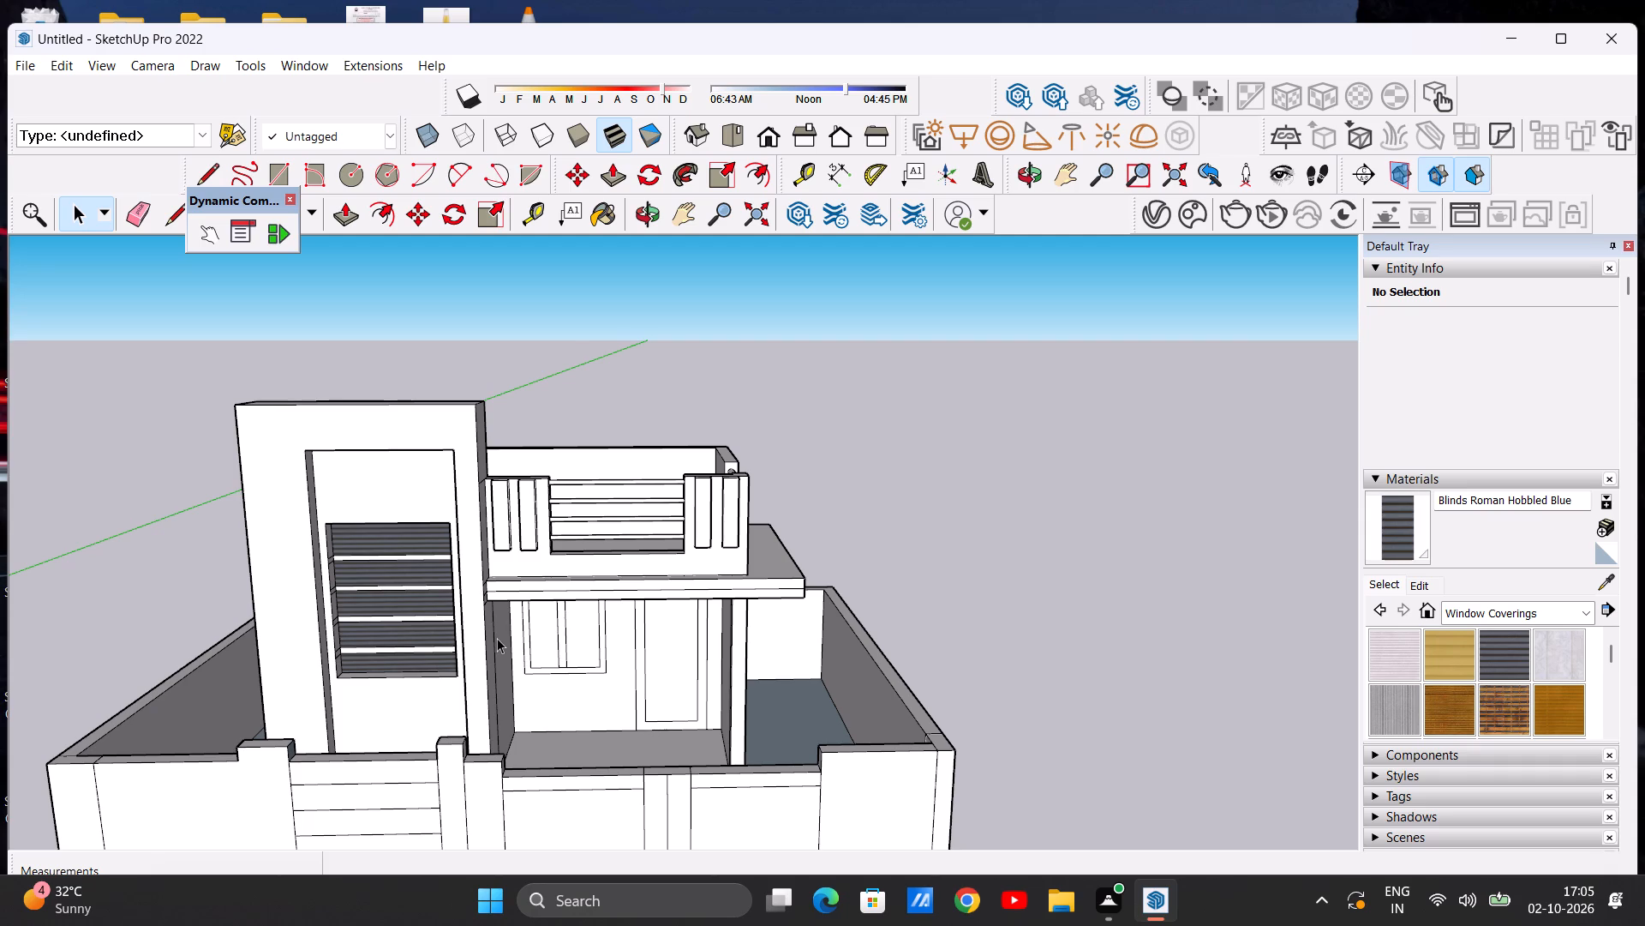
scroll(553, 586, "down", 7)
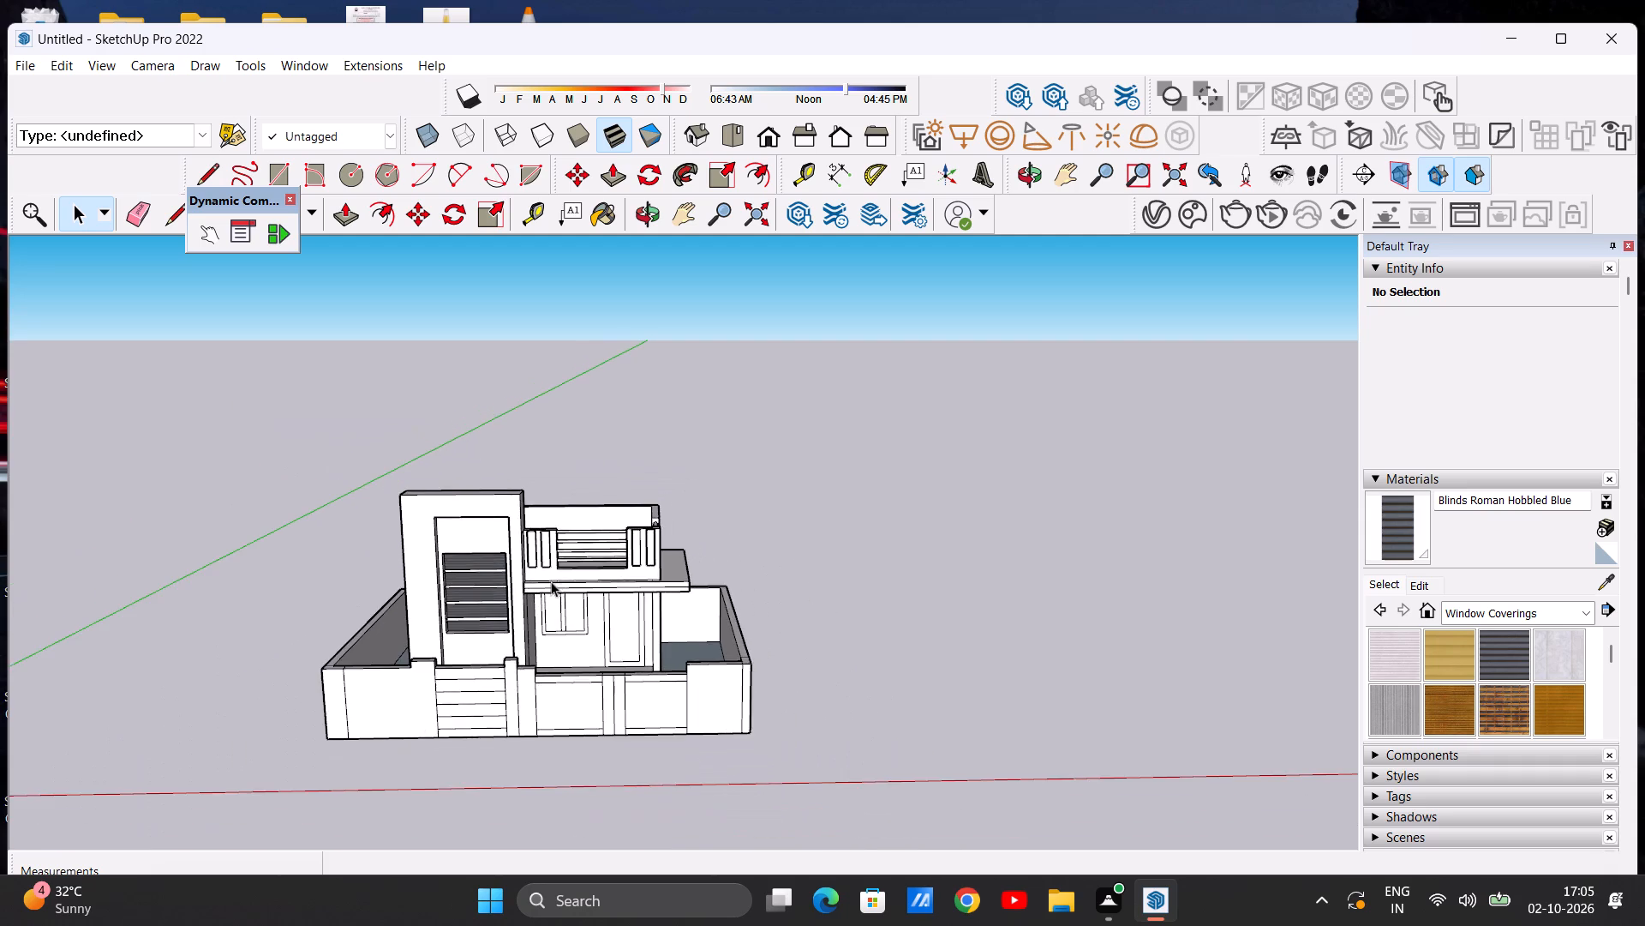
scroll(551, 623, "up", 5)
scroll(511, 605, "down", 4)
middle_click_drag(422, 643, 515, 541)
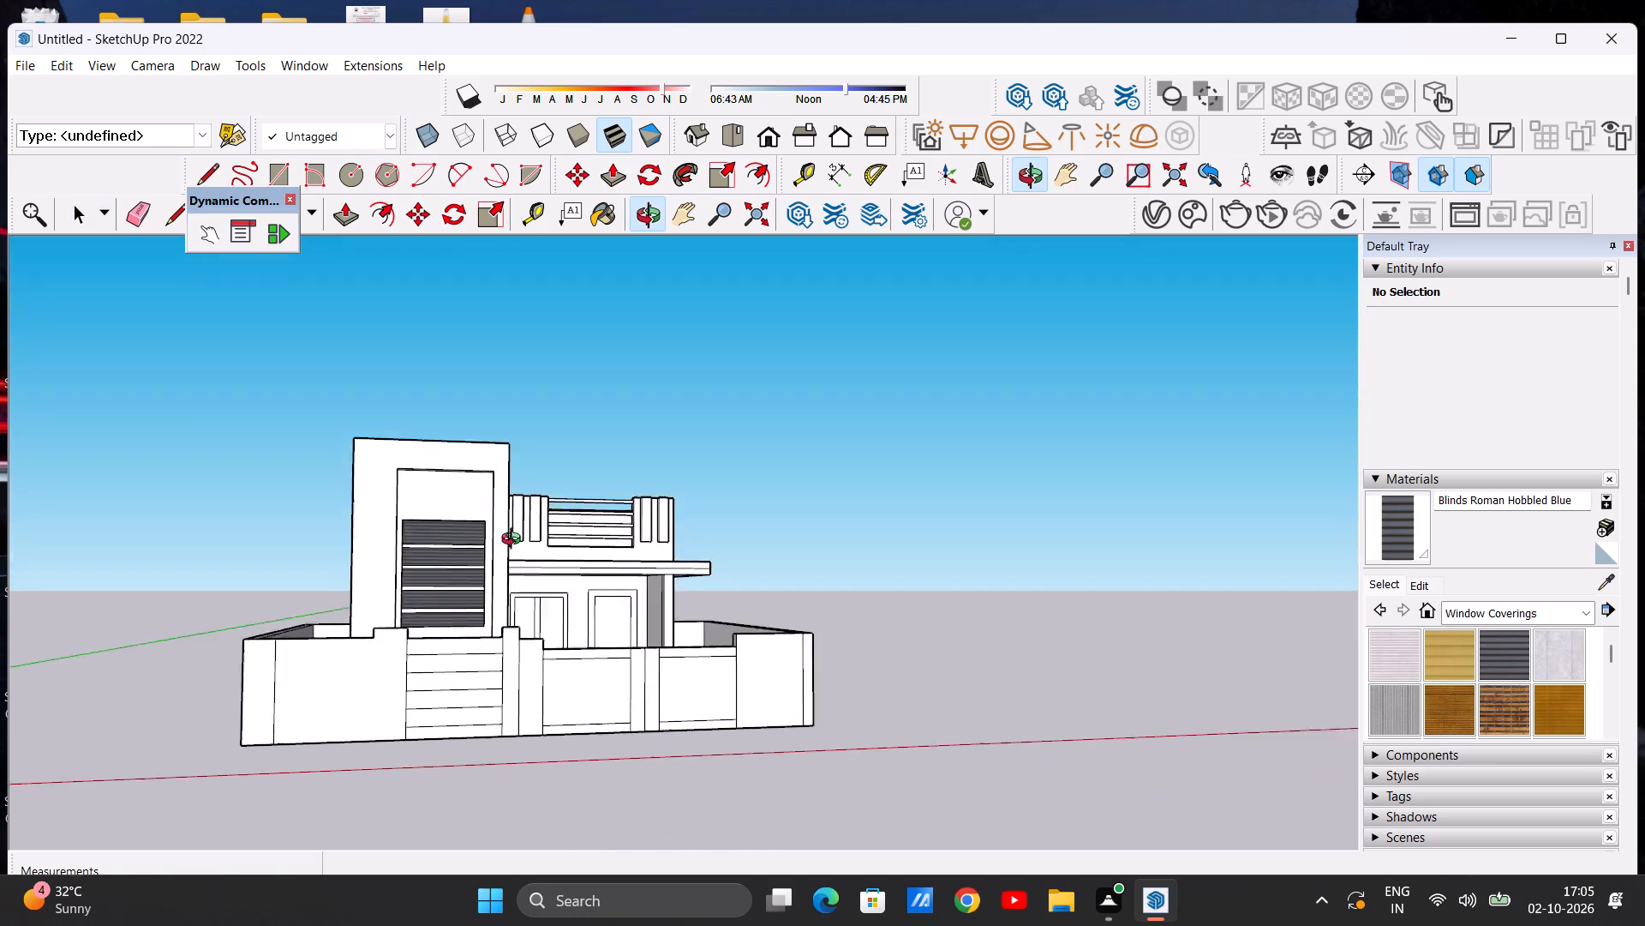
middle_click_drag(515, 541, 421, 683)
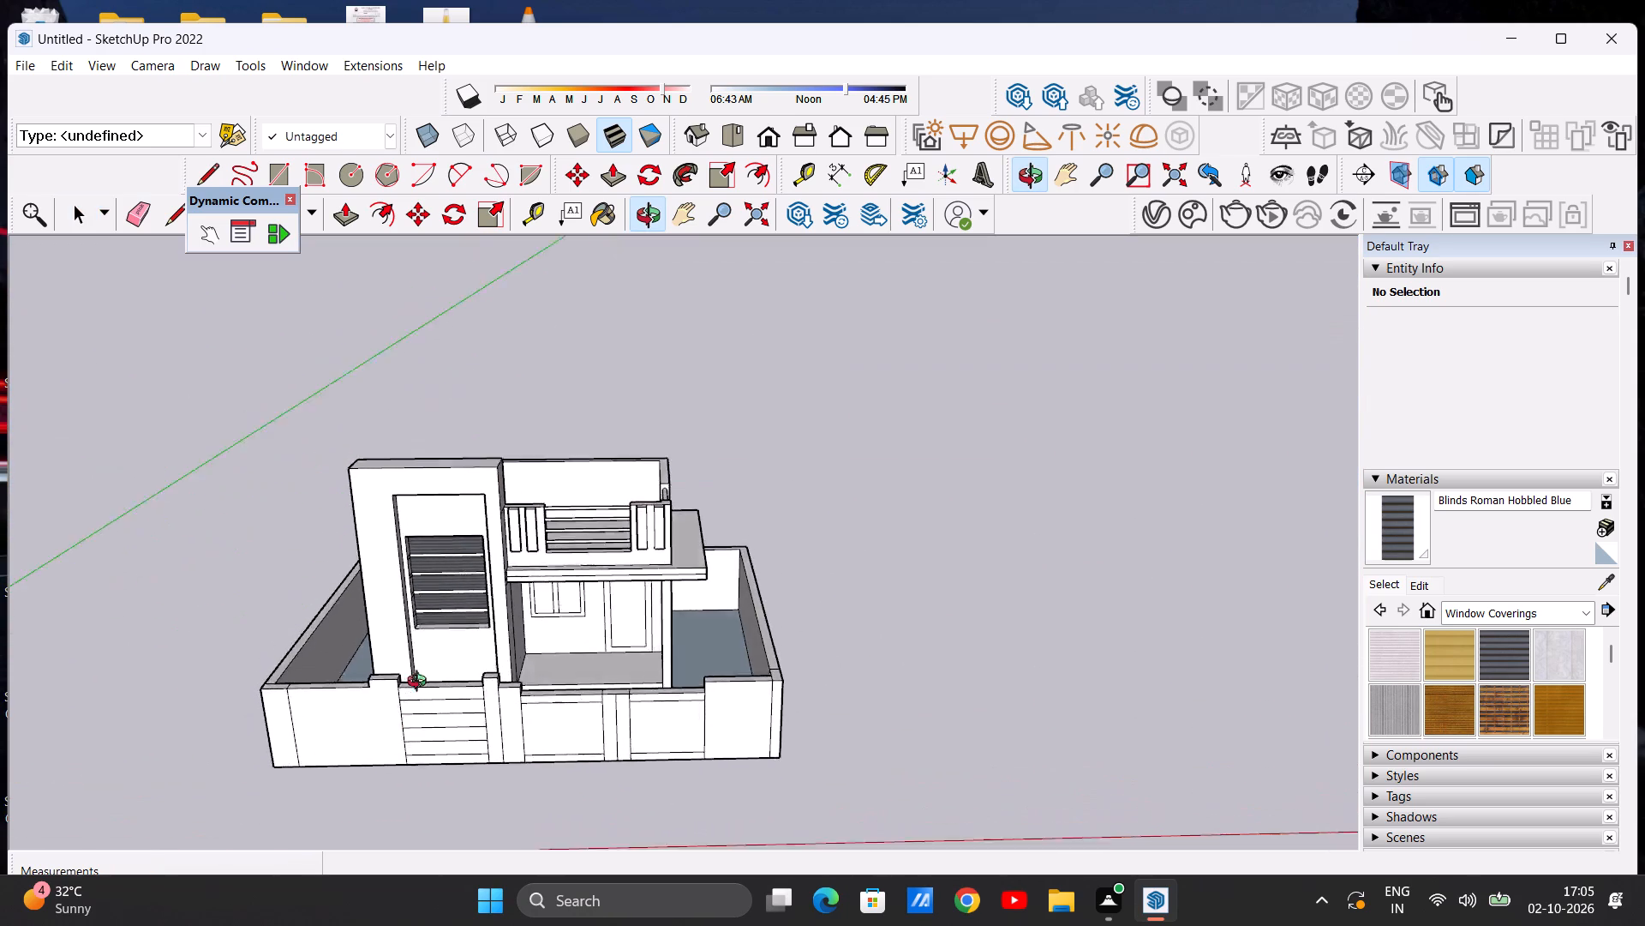
middle_click_drag(421, 683, 448, 574)
scroll(428, 640, "down", 5)
scroll(542, 573, "up", 4)
scroll(510, 626, "down", 3)
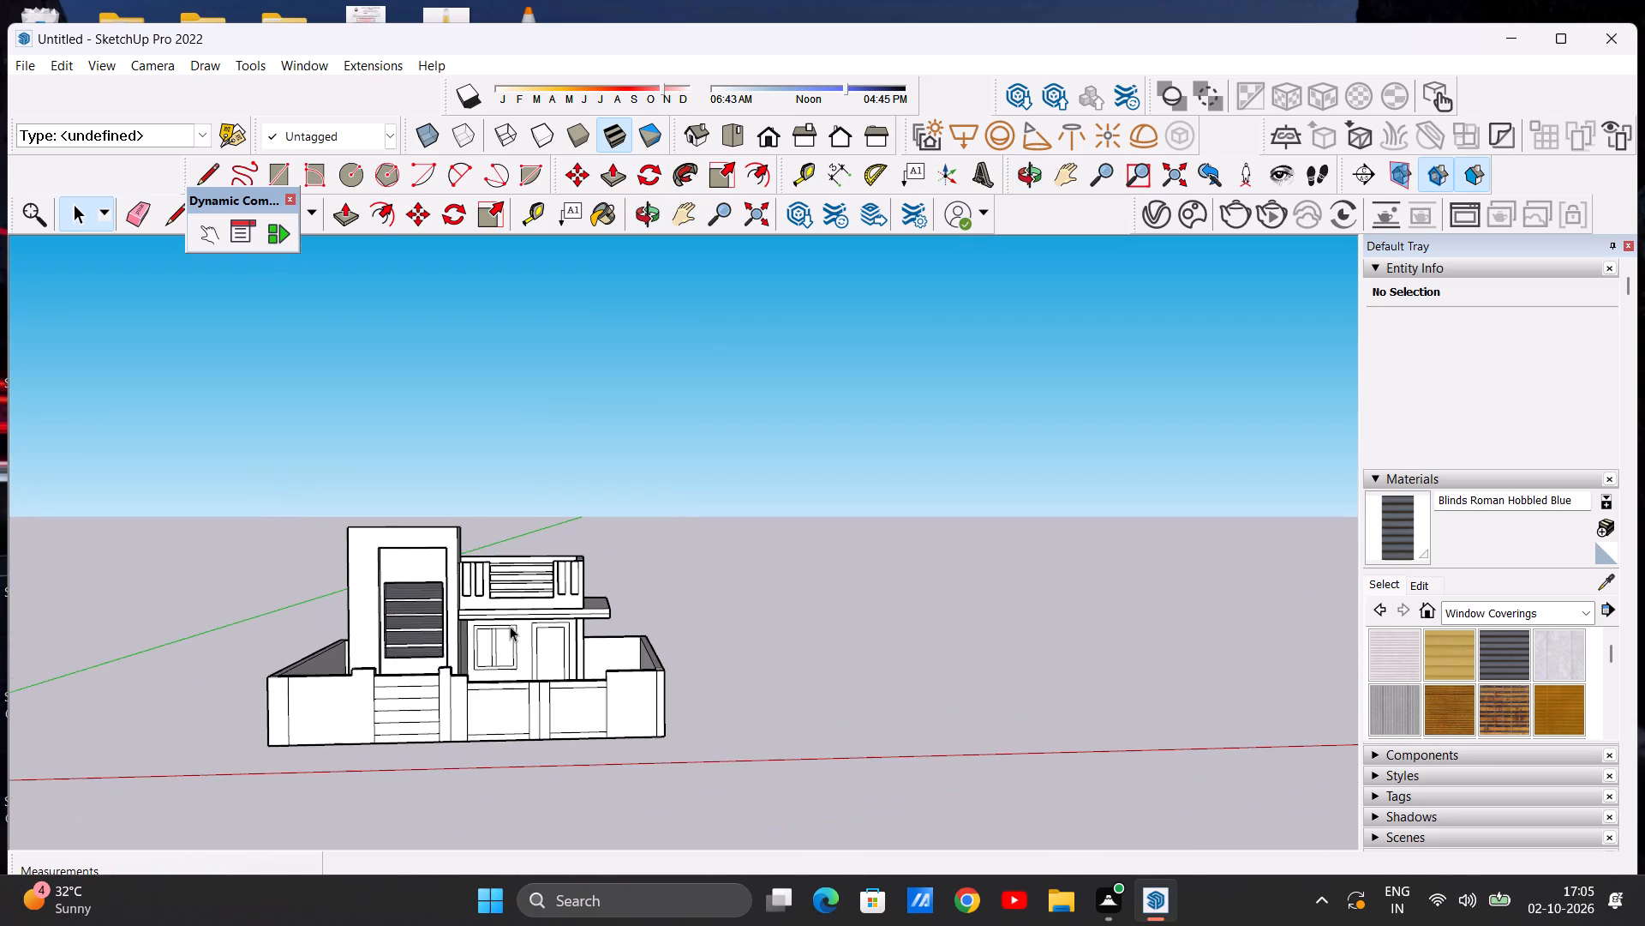
scroll(542, 667, "up", 9)
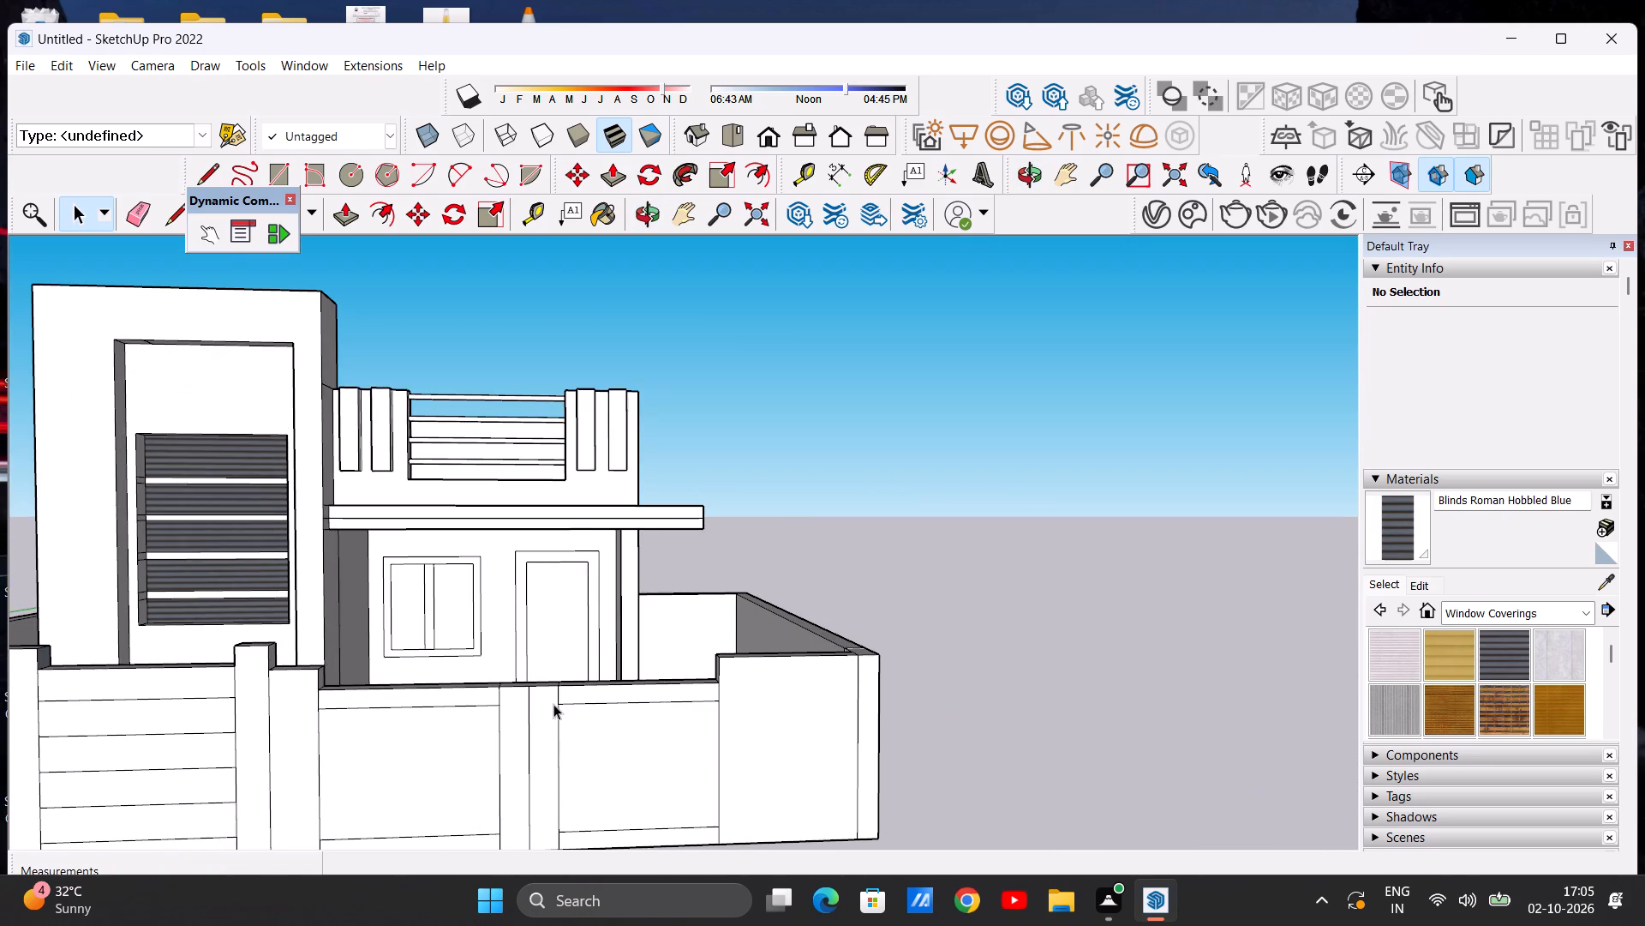
scroll(557, 708, "down", 4)
middle_click_drag(529, 725, 508, 725)
scroll(476, 707, "up", 4)
scroll(513, 688, "down", 8)
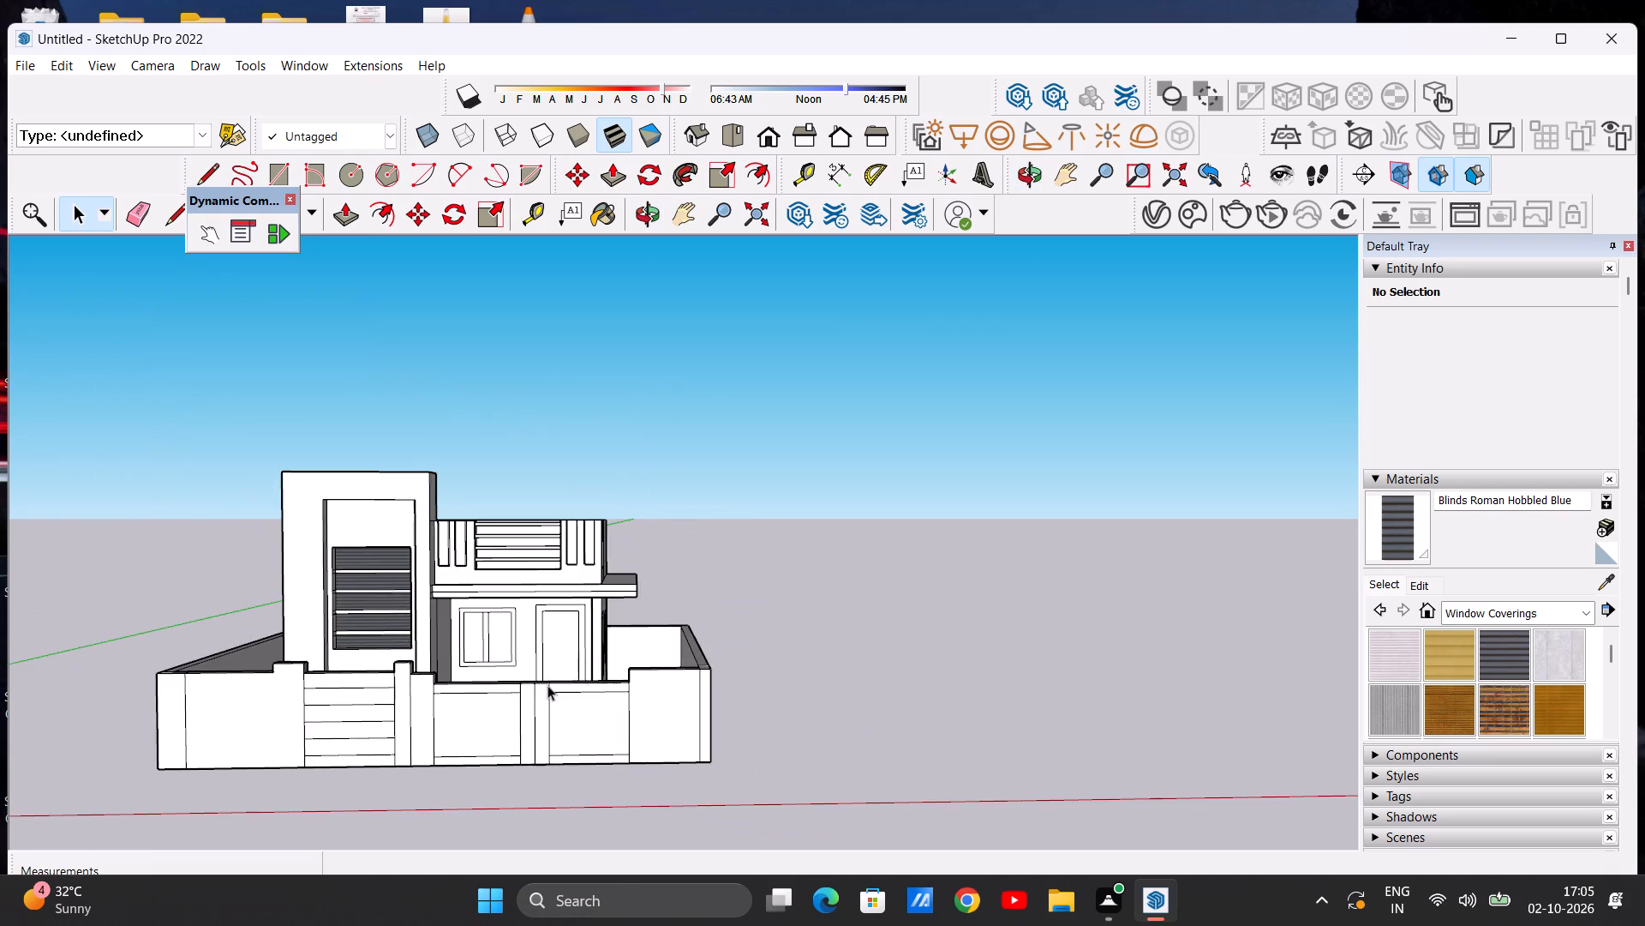
middle_click_drag(588, 685, 609, 670)
middle_click(609, 670)
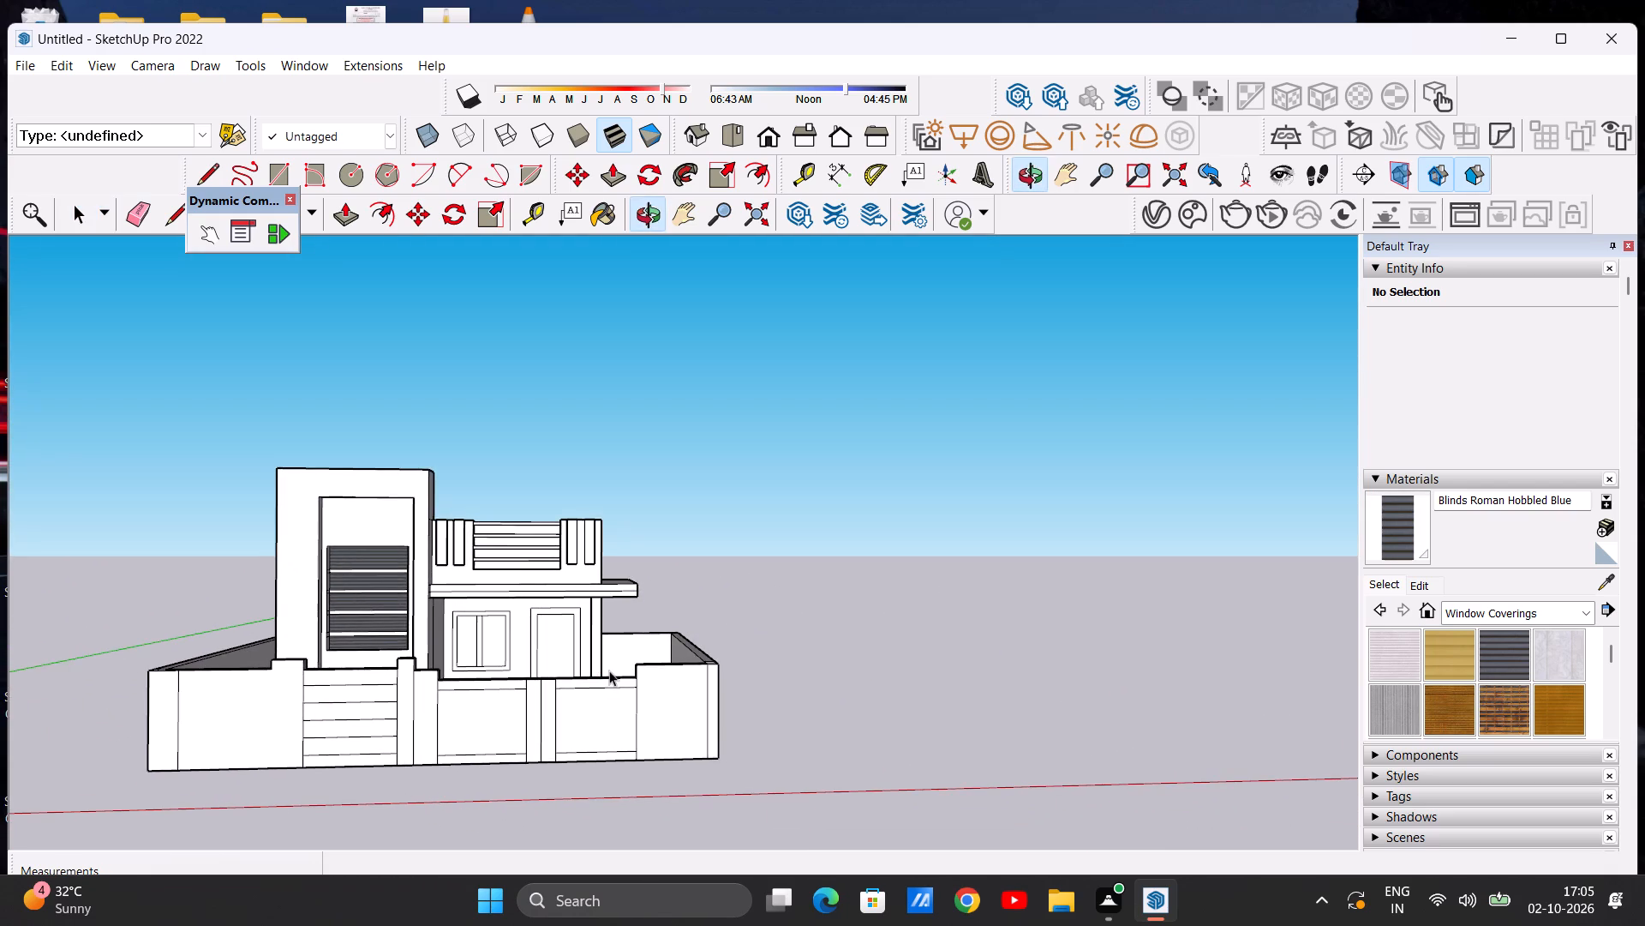
Paint the front gate's two large panels and two narrow centre strips with Formica Speckled Grey from Synthetic Surfaces.
scroll(585, 689, "up", 5)
scroll(547, 690, "down", 2)
scroll(625, 673, "up", 2)
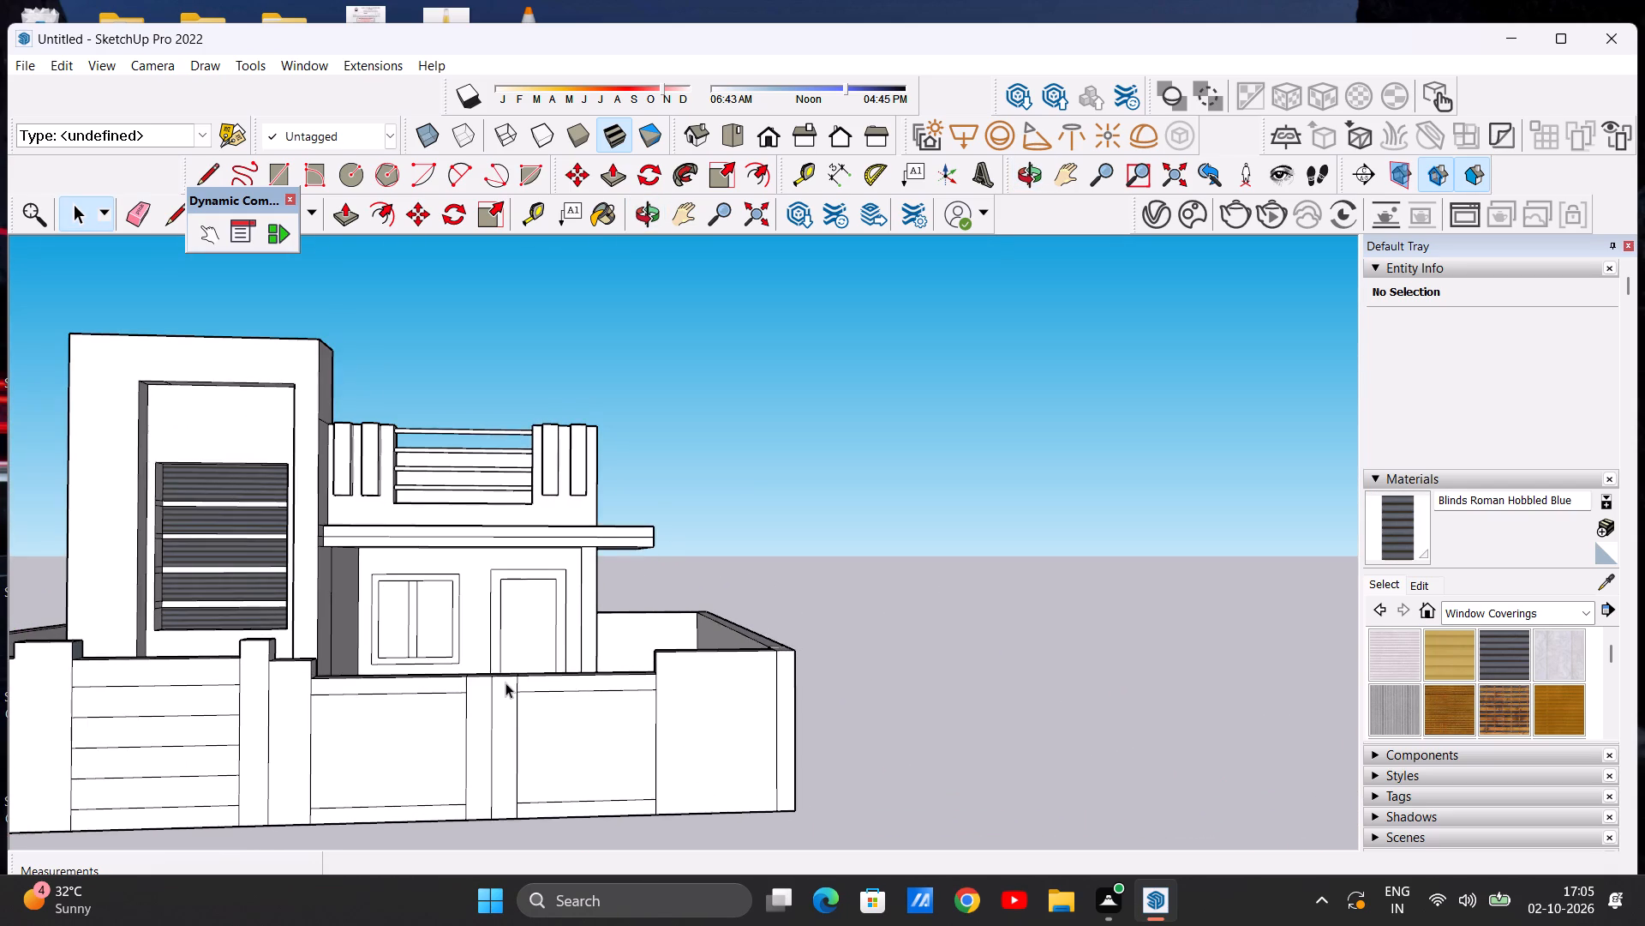
scroll(505, 682, "up", 1)
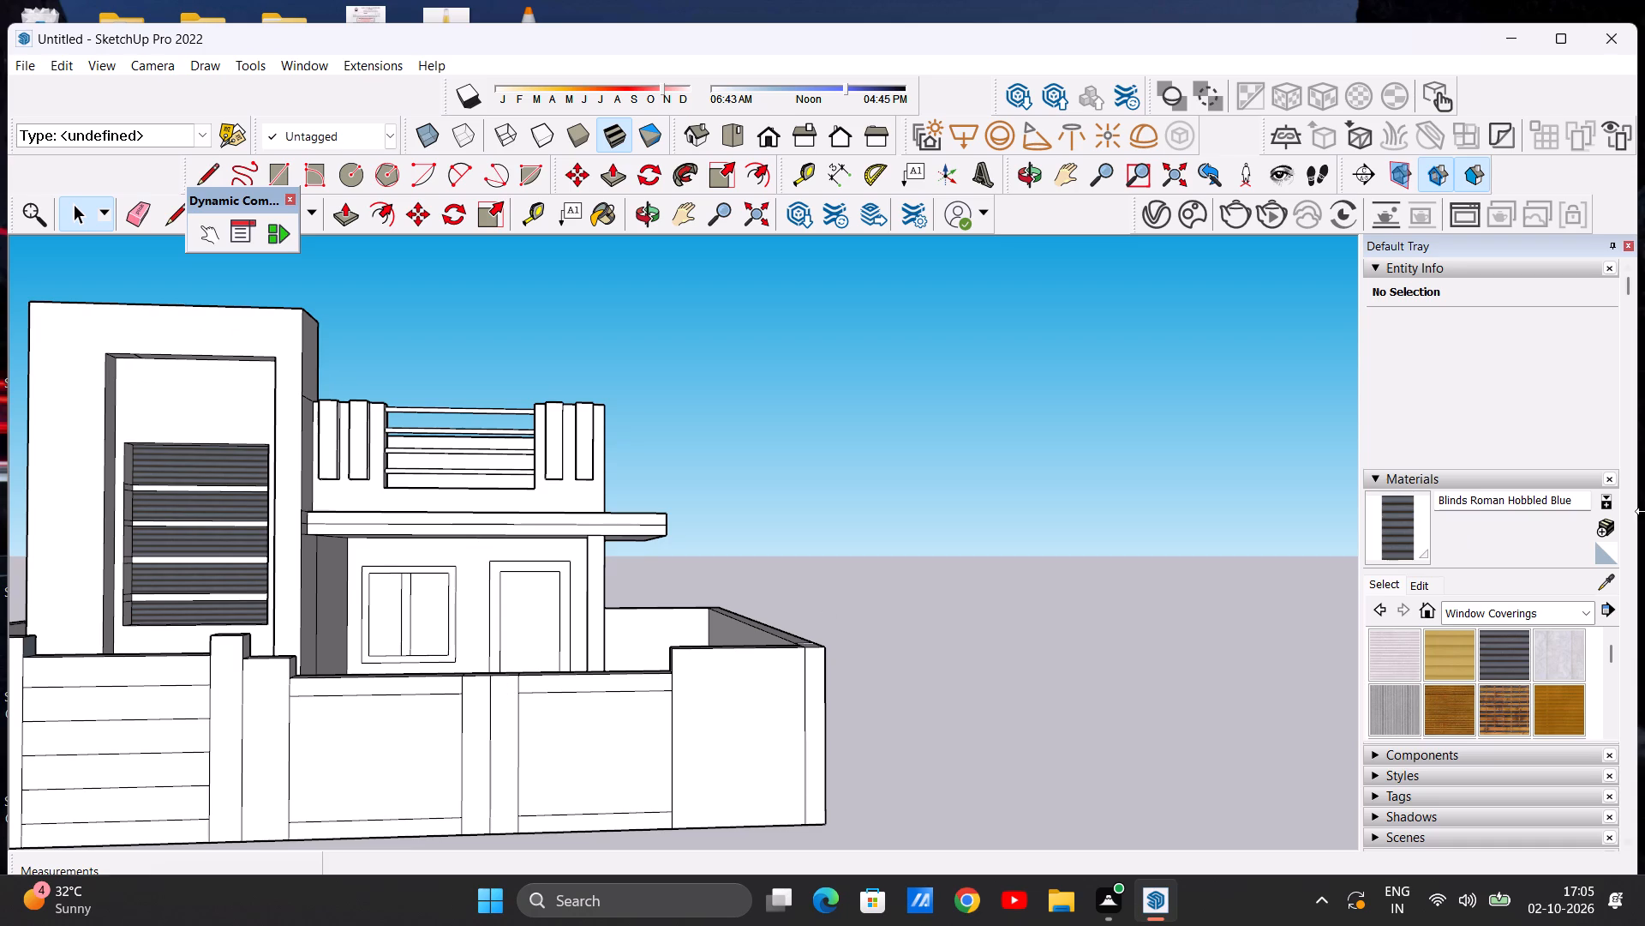
left_click(1582, 615)
left_click(1528, 688)
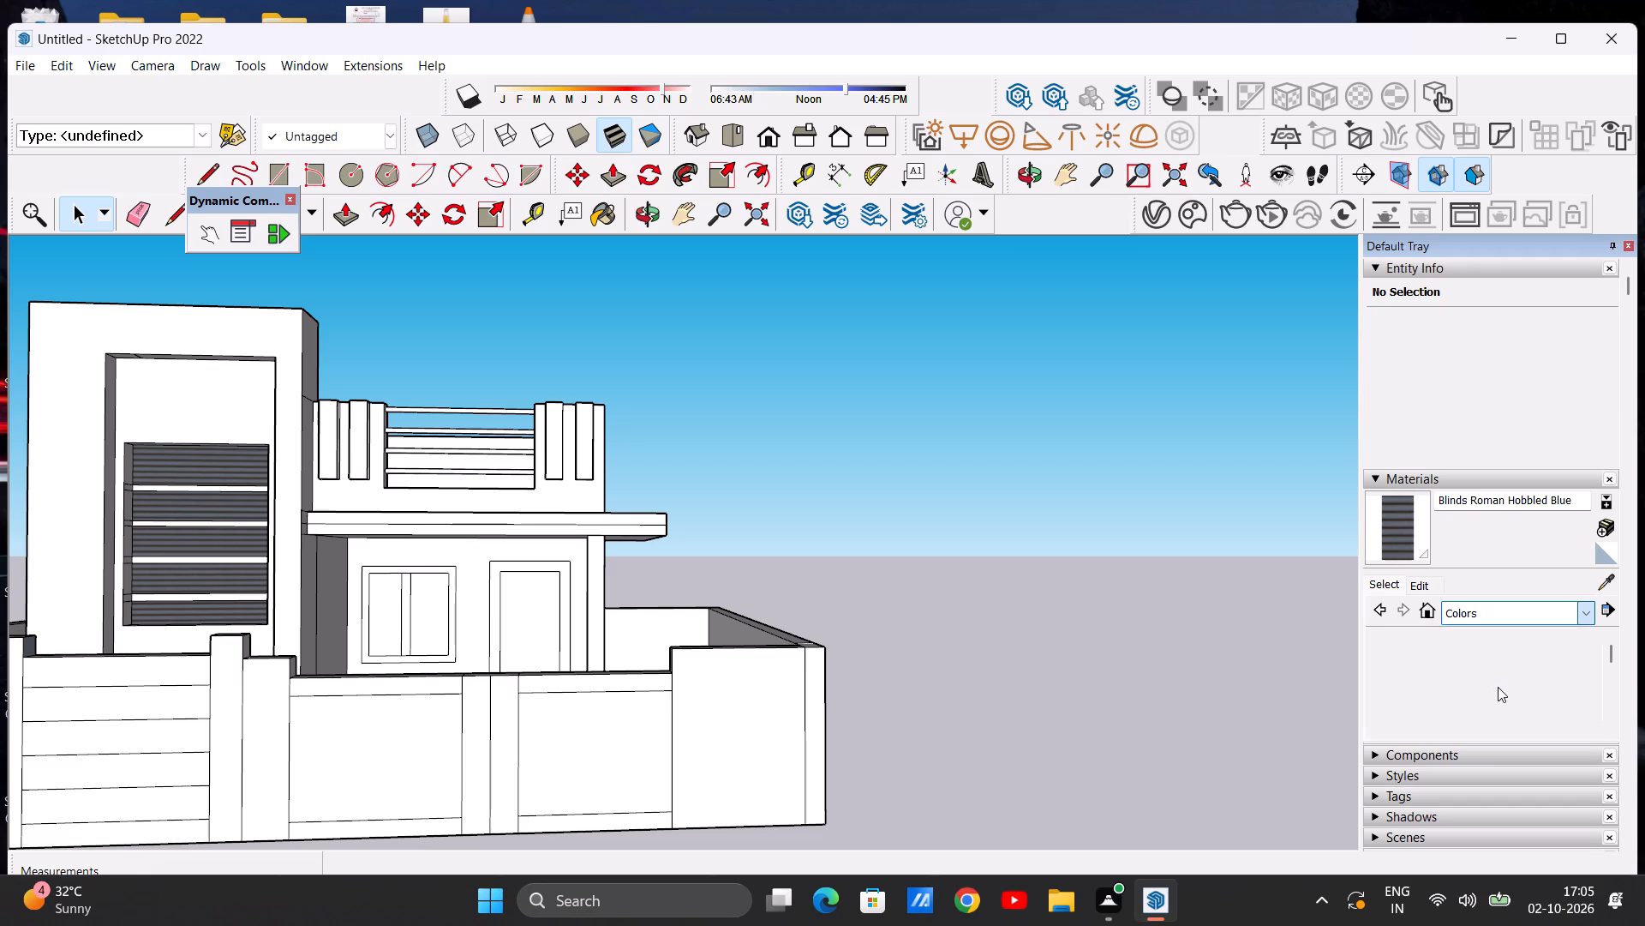
left_click(1582, 612)
left_click(1523, 819)
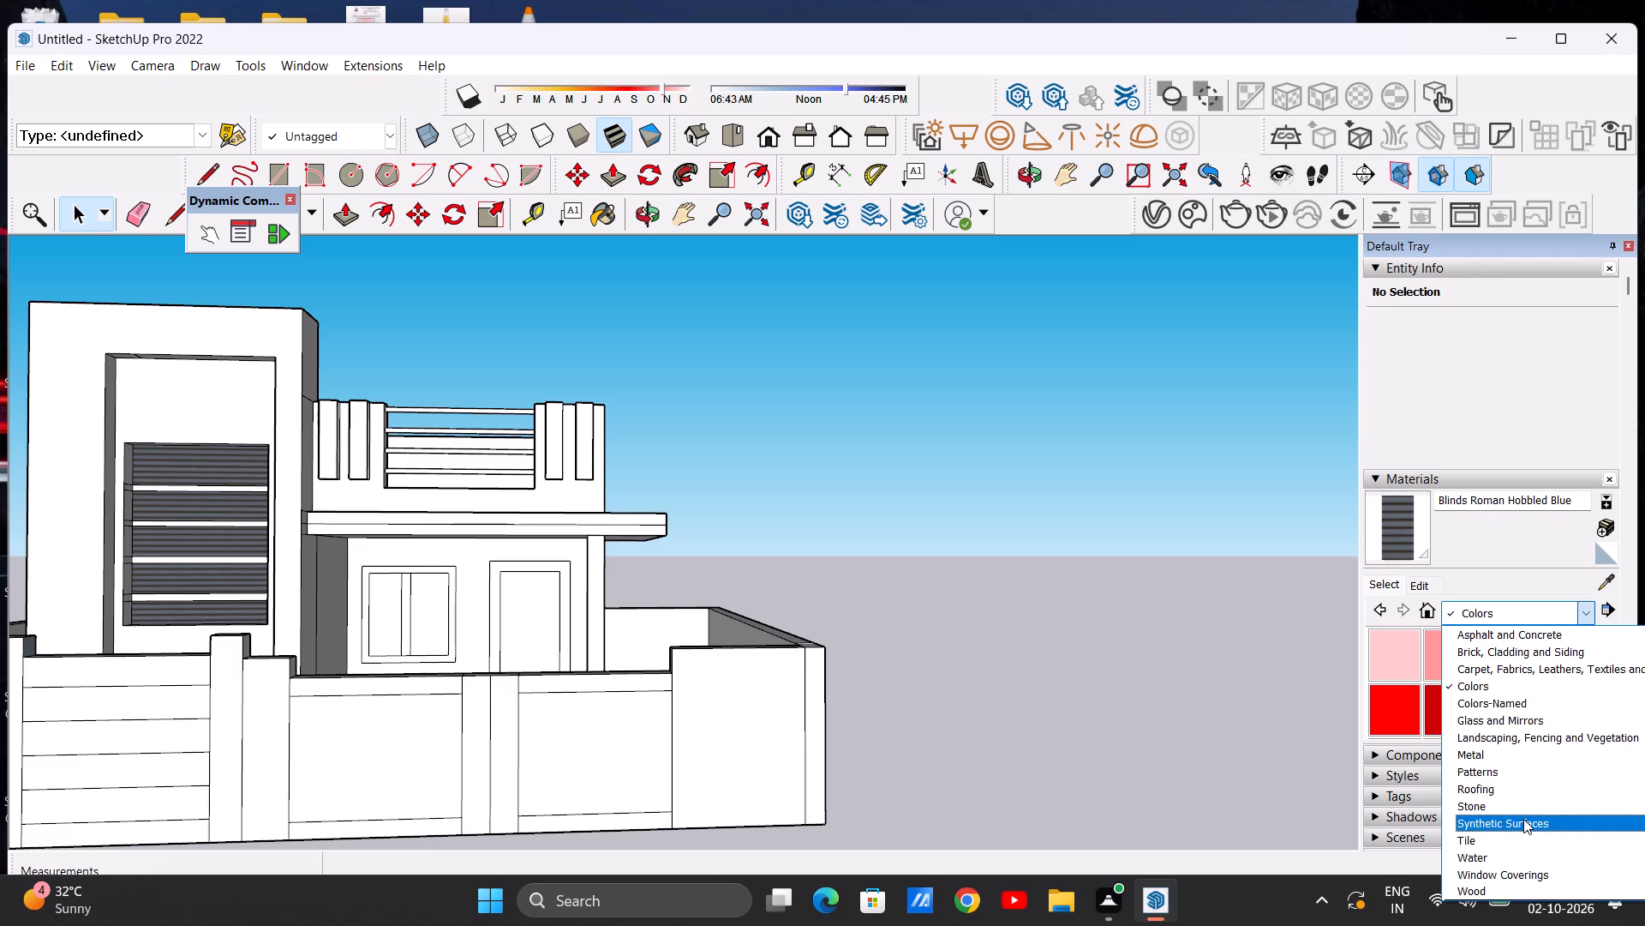
left_click(1448, 707)
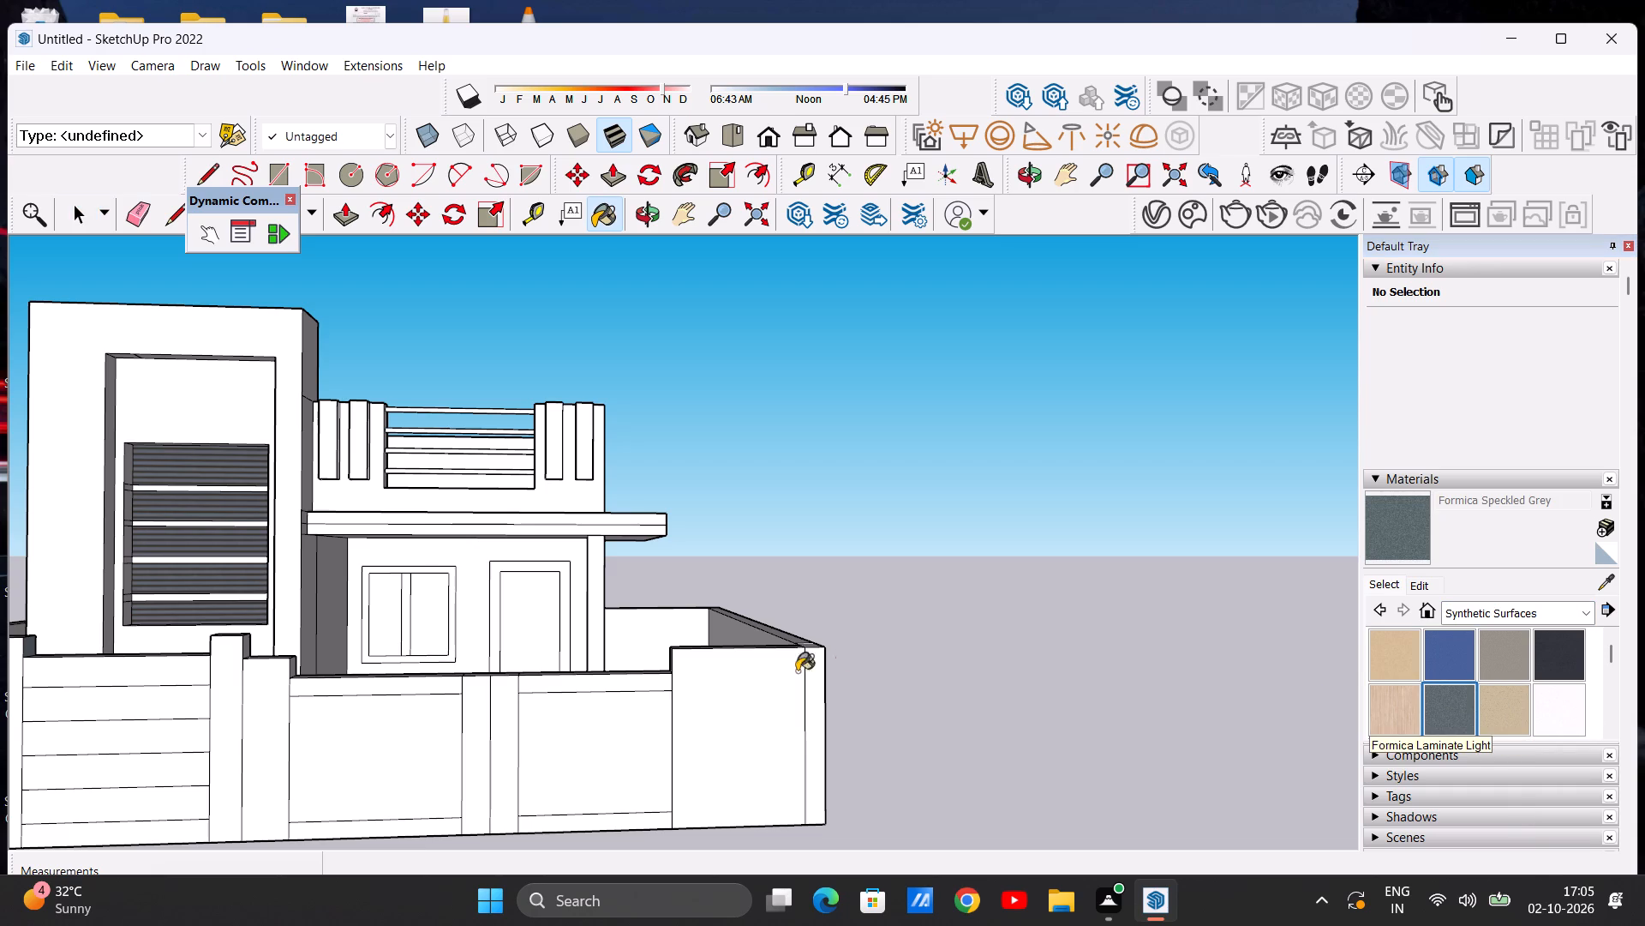
scroll(625, 719, "down", 3)
scroll(430, 755, "up", 5)
left_click(476, 742)
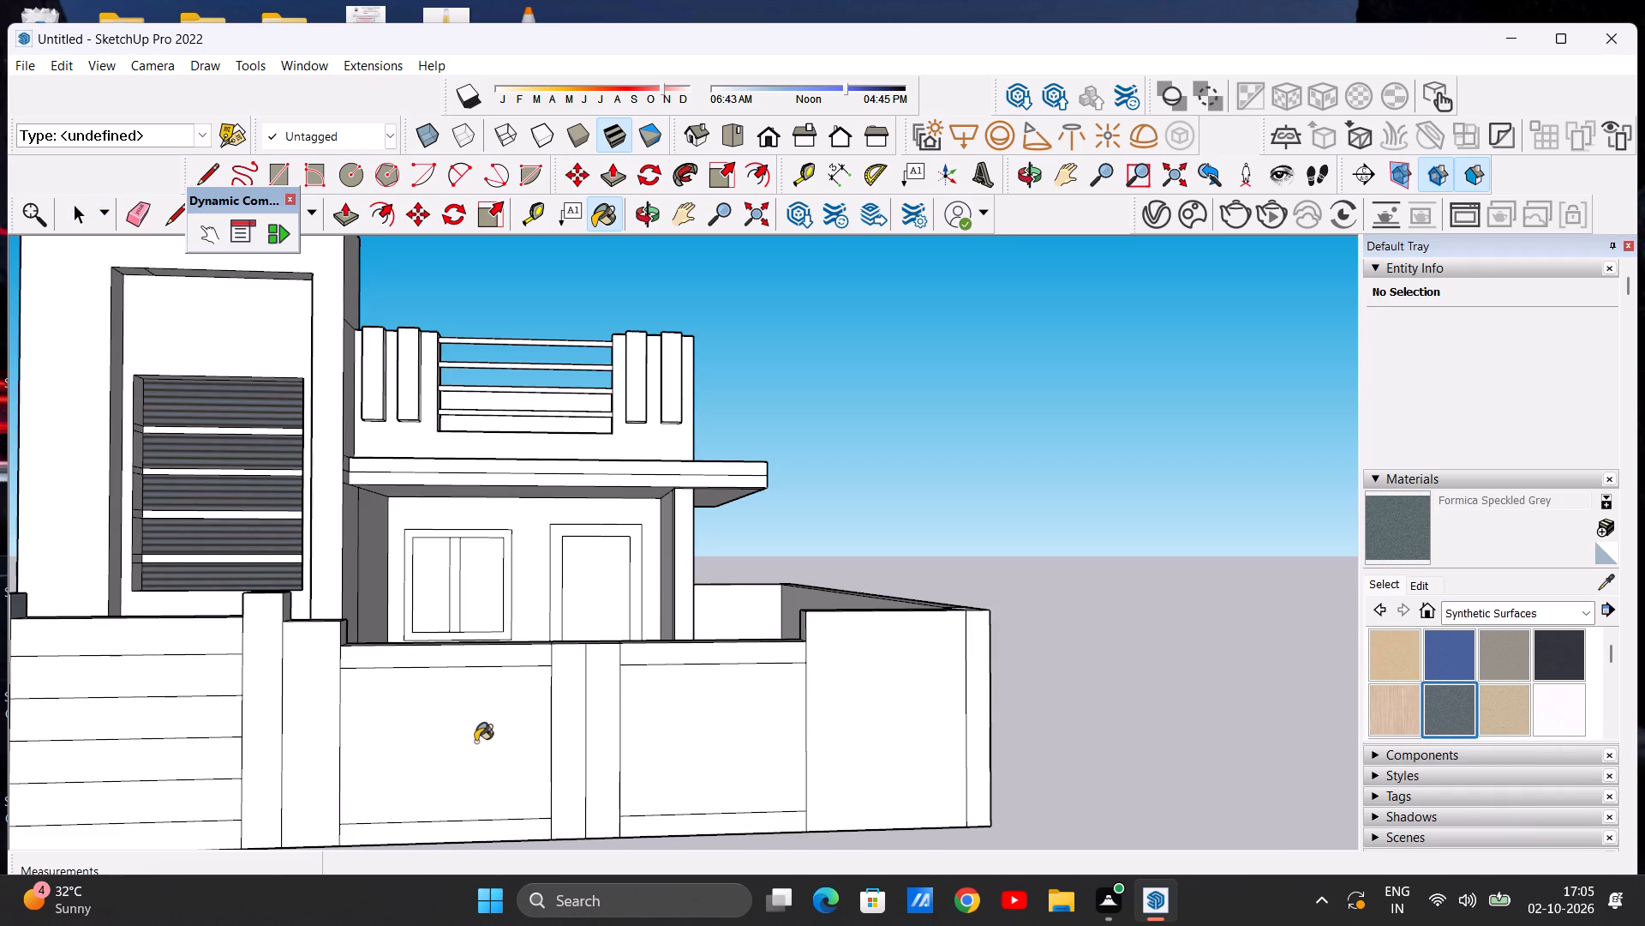
left_click(715, 743)
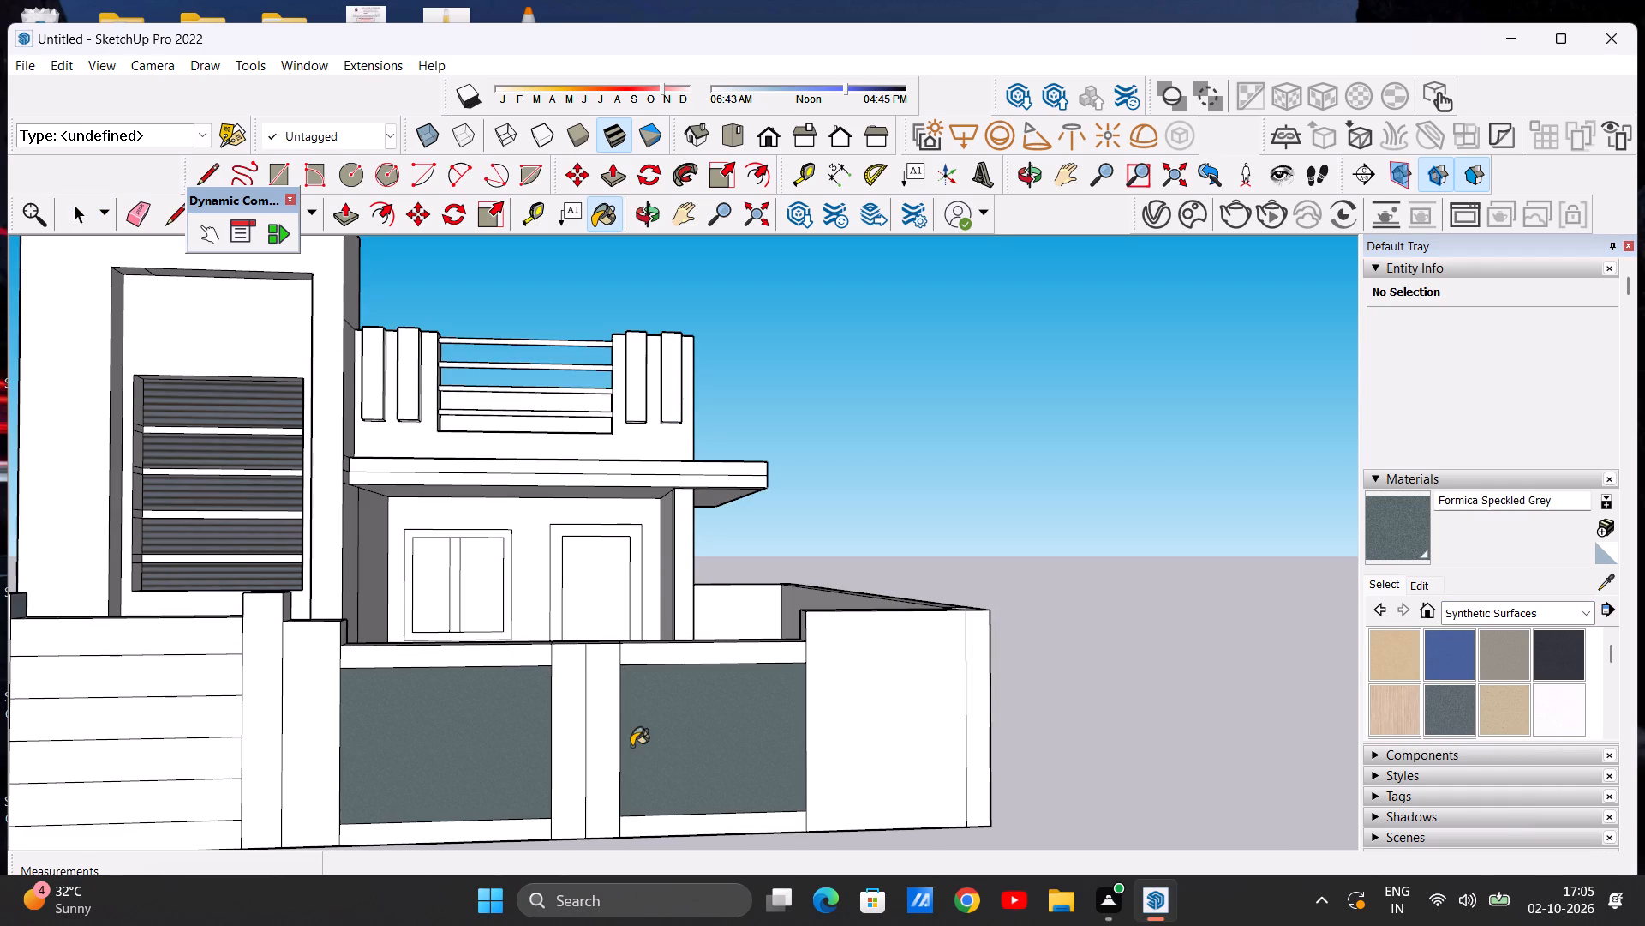
left_click(558, 732)
left_click(598, 733)
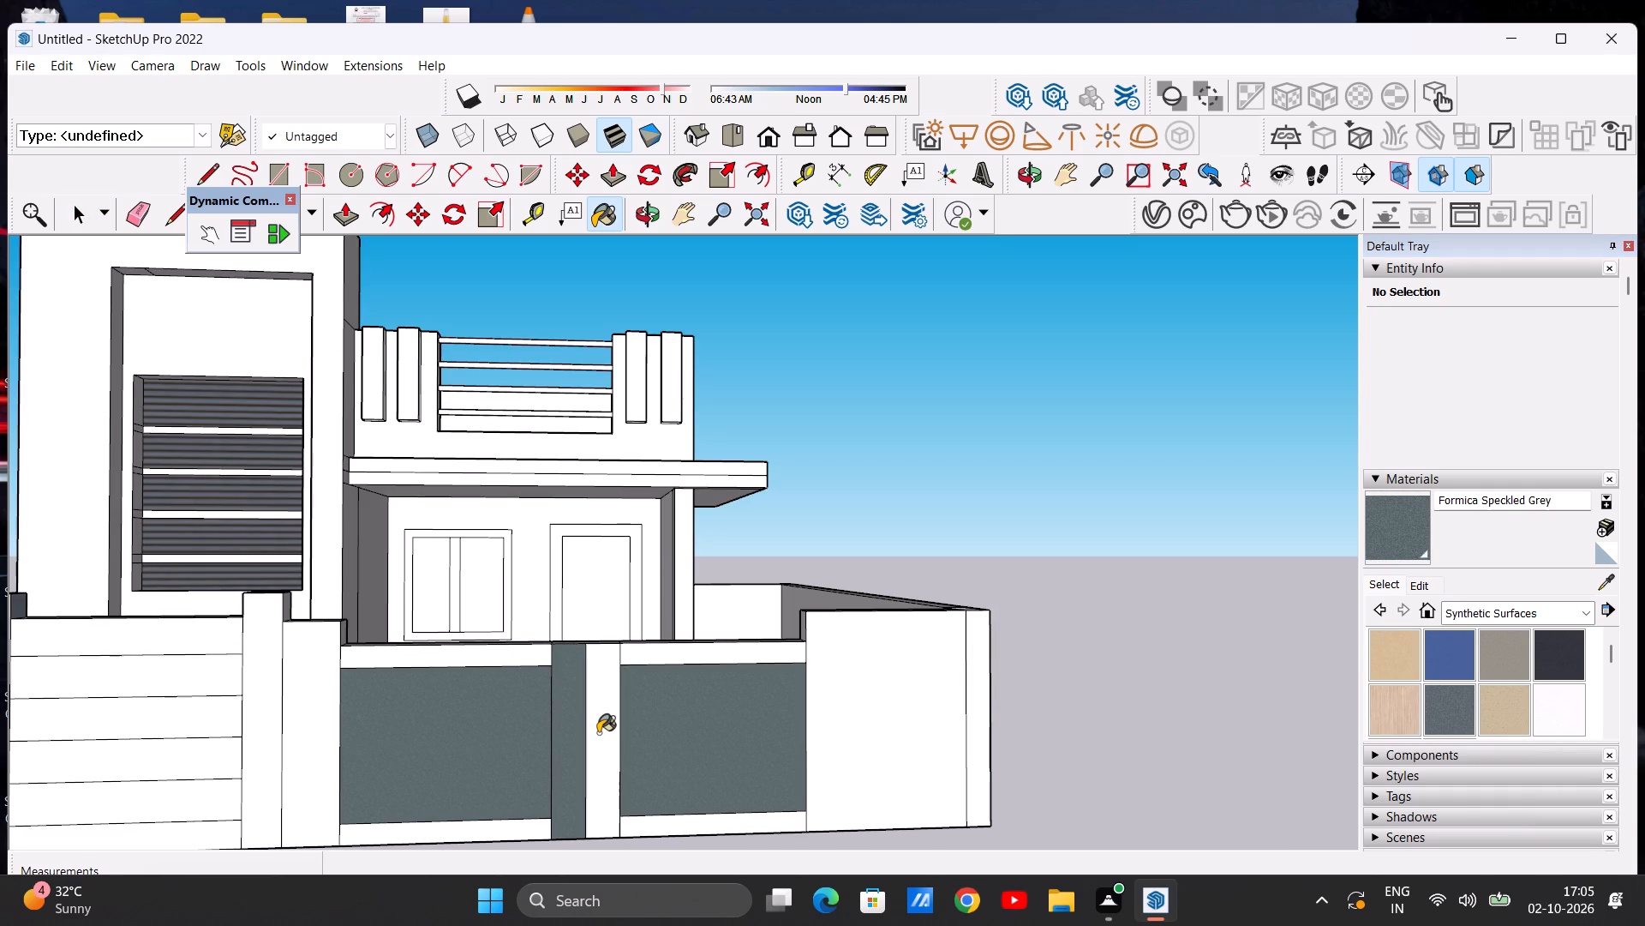
key("space")
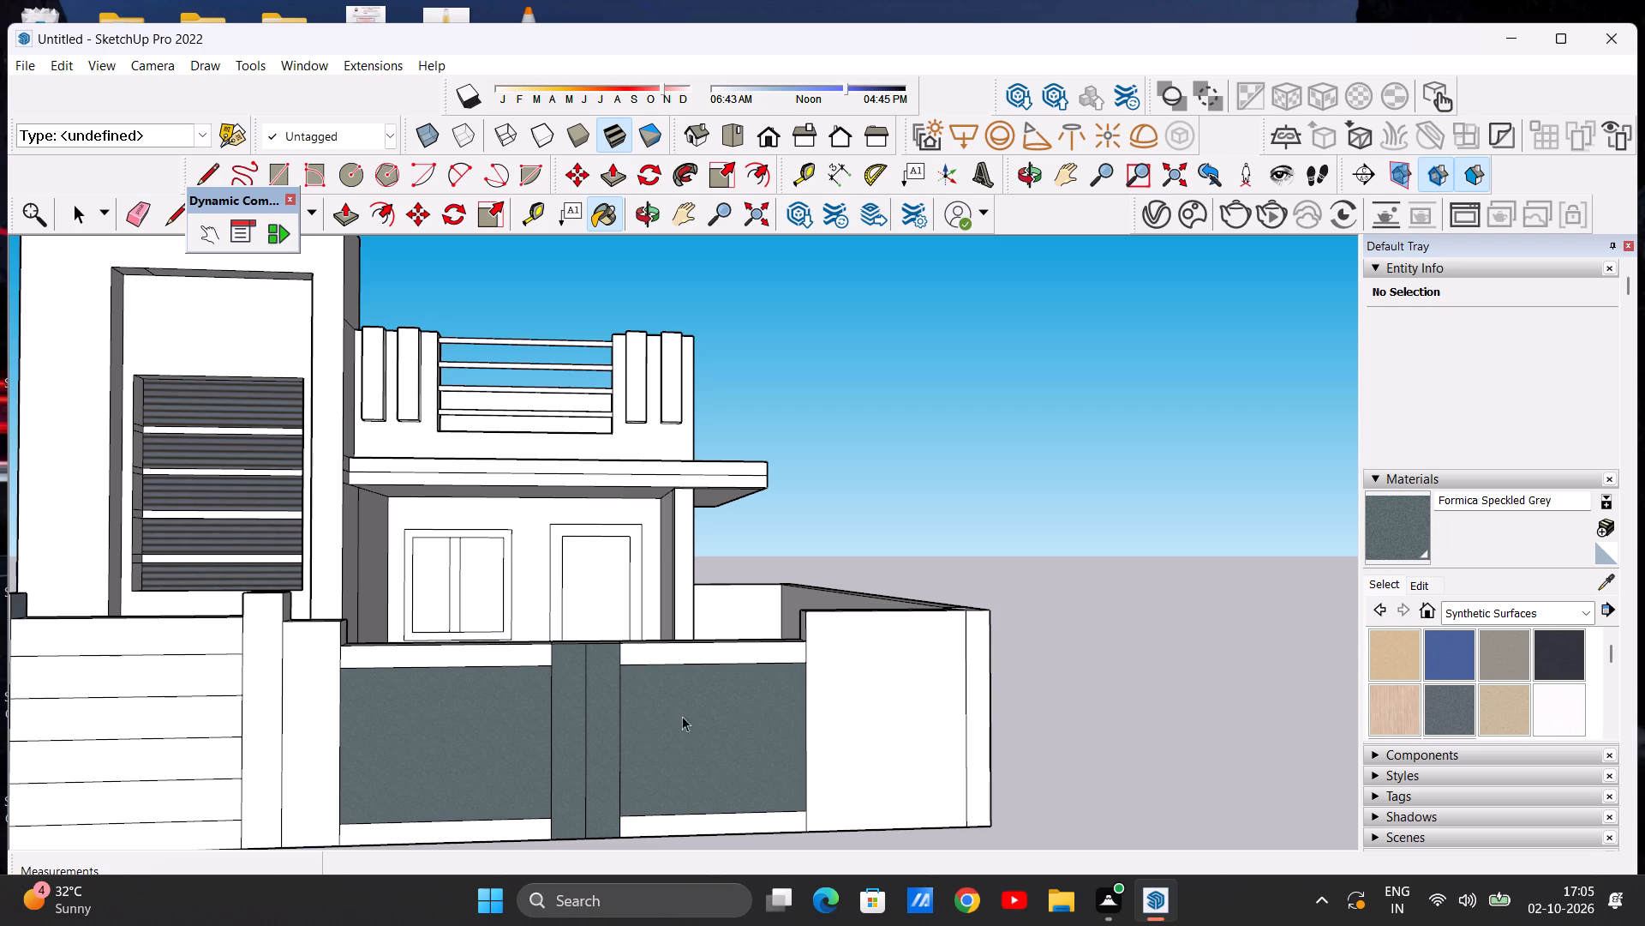
Paint the horizontal strips above and below both large gate panels with Formica Beige.
left_click(1398, 642)
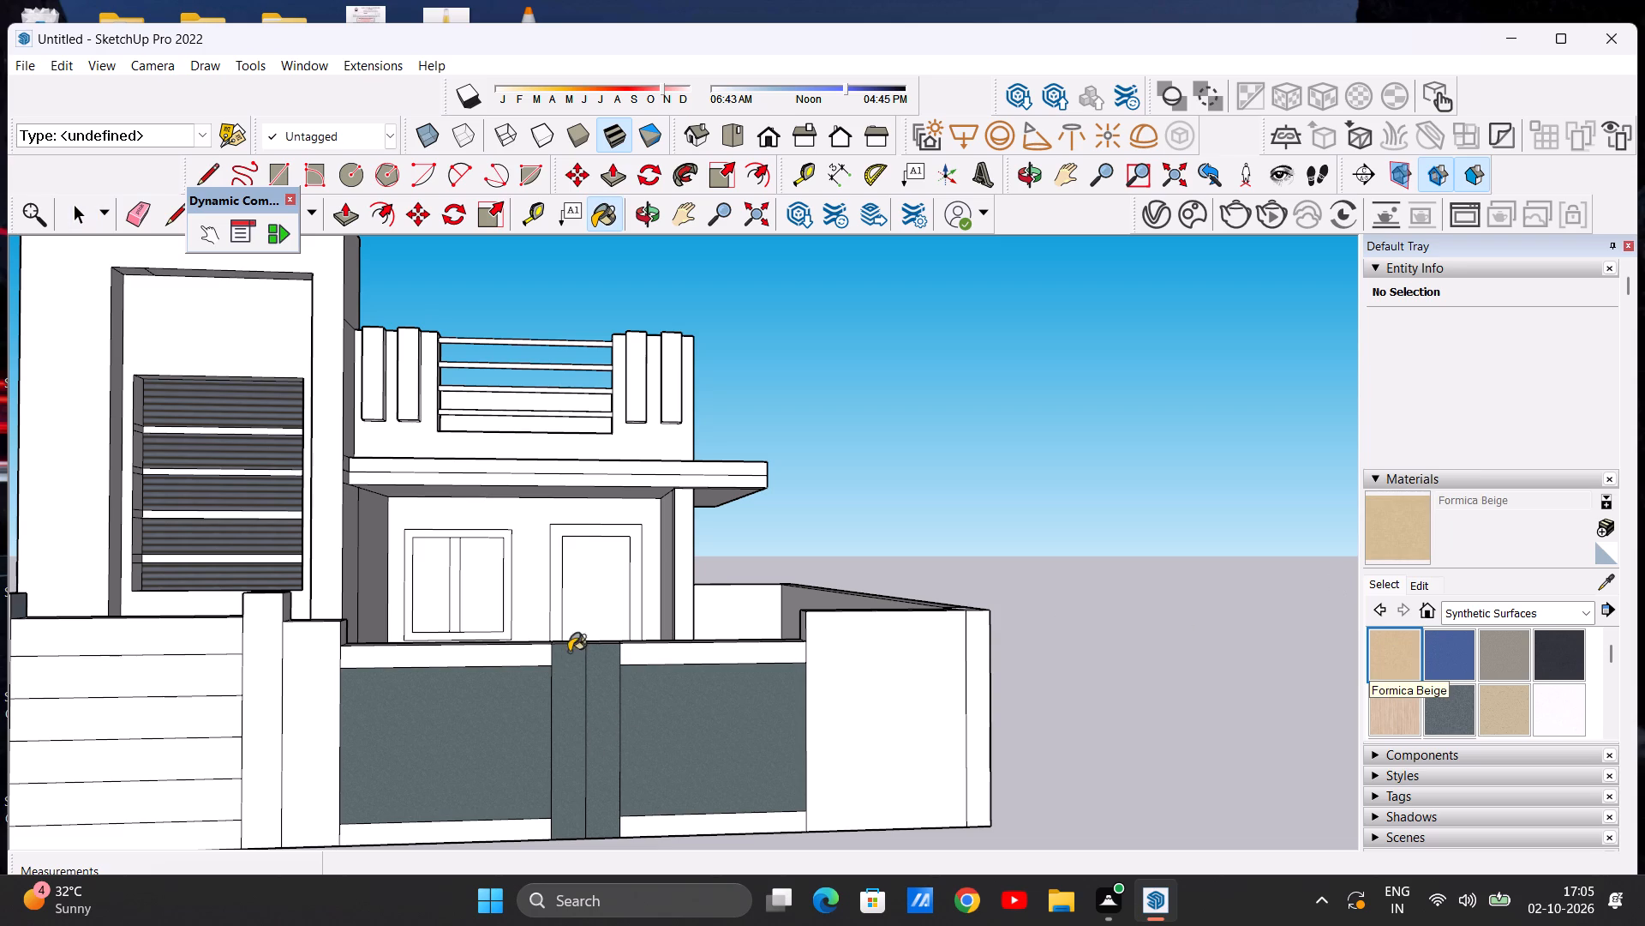
left_click(527, 663)
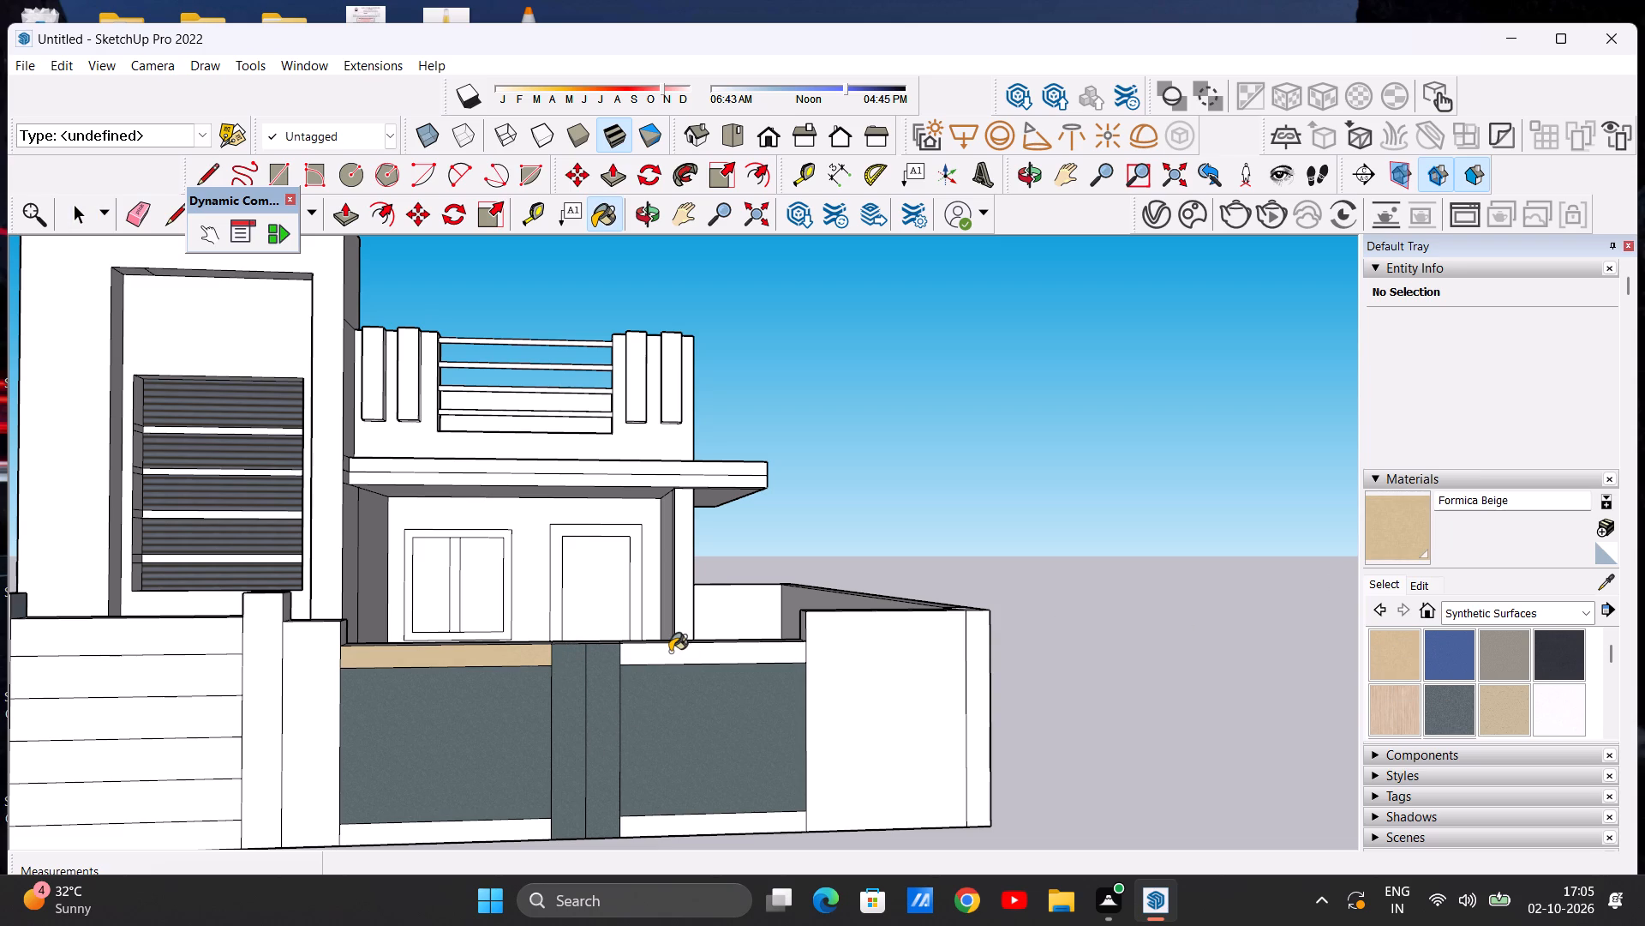
left_click(670, 652)
left_click(656, 828)
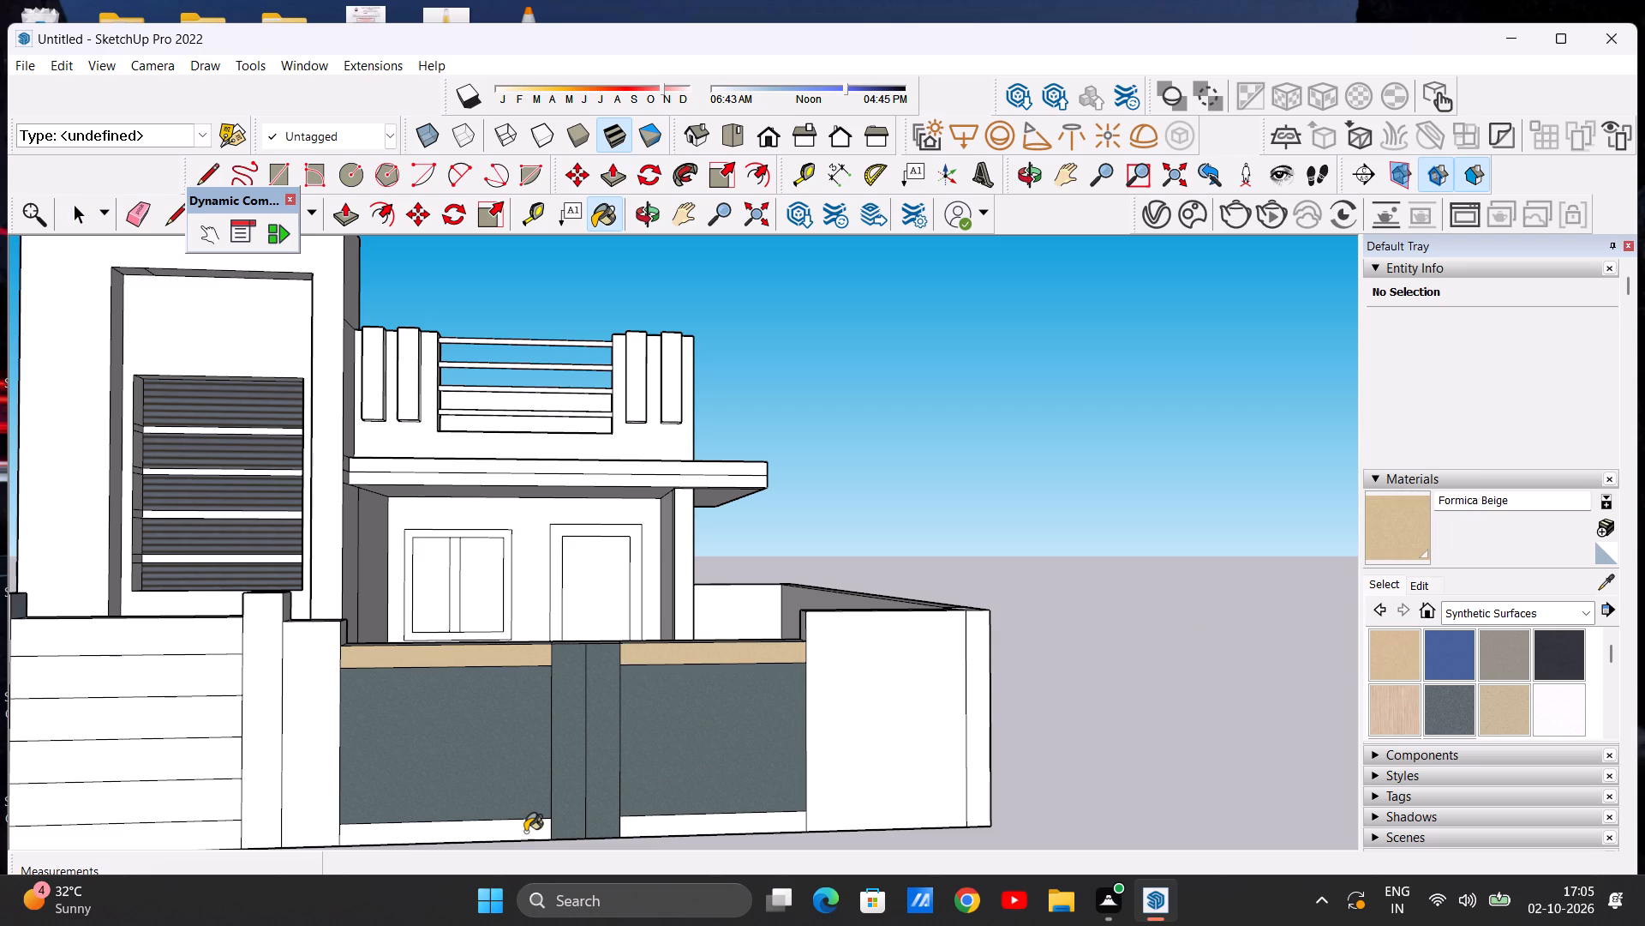
left_click(525, 832)
key("space")
Paint the top face of the gate's centre post with Formica Speckled Grey.
scroll(613, 722, "down", 1)
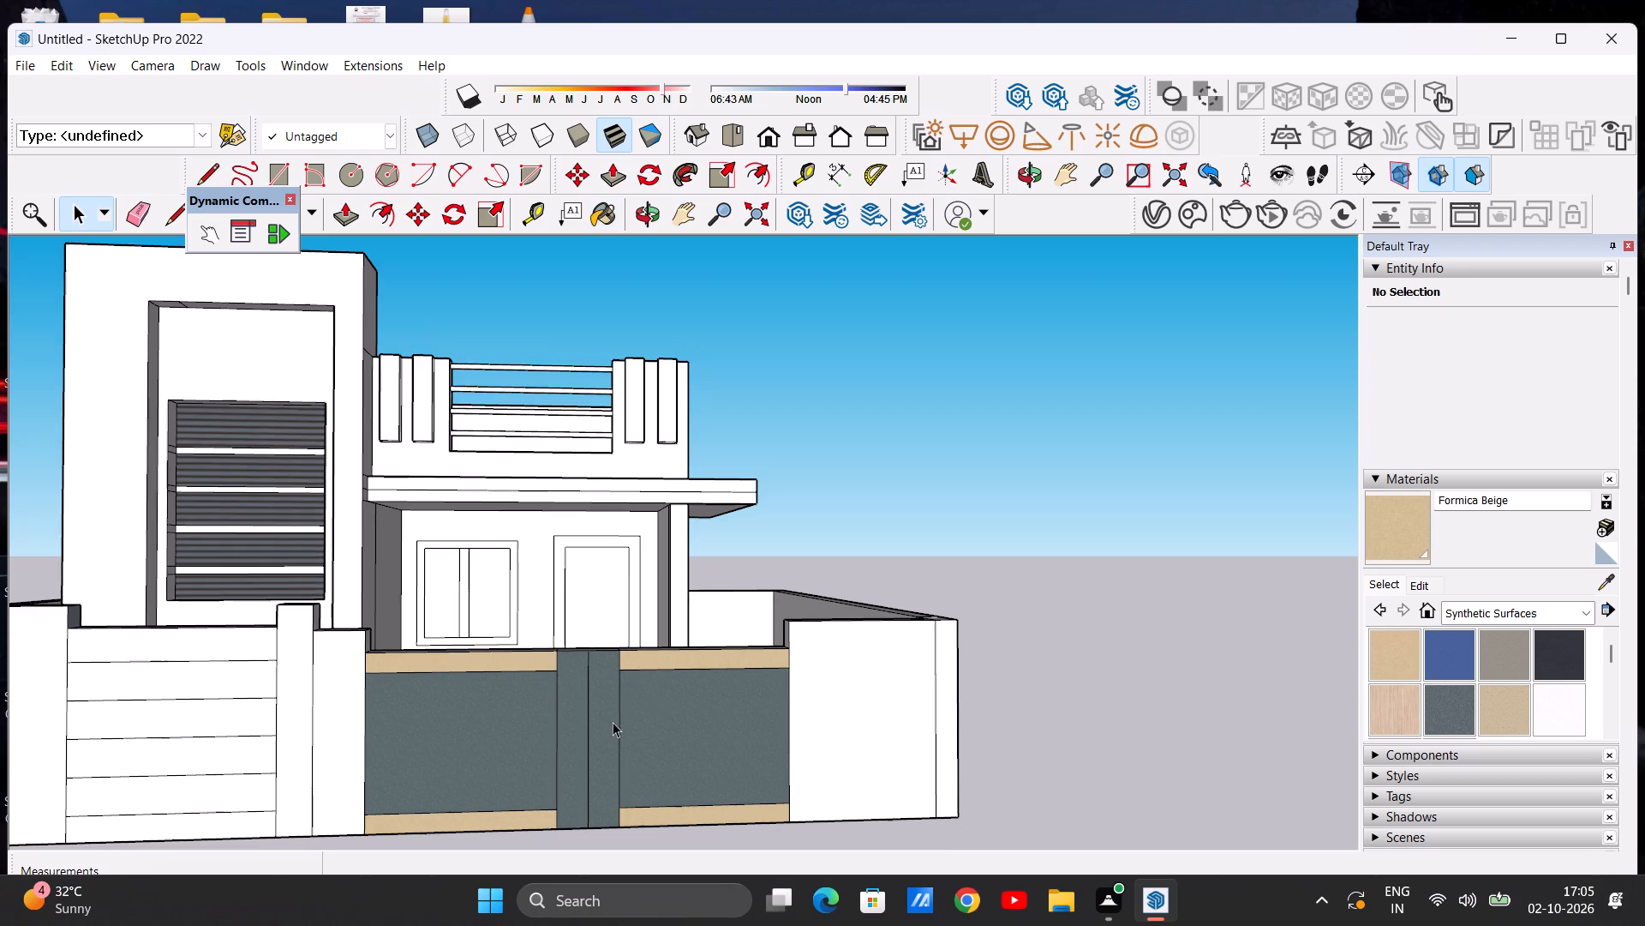
scroll(613, 722, "down", 1)
scroll(650, 700, "up", 2)
scroll(616, 689, "down", 2)
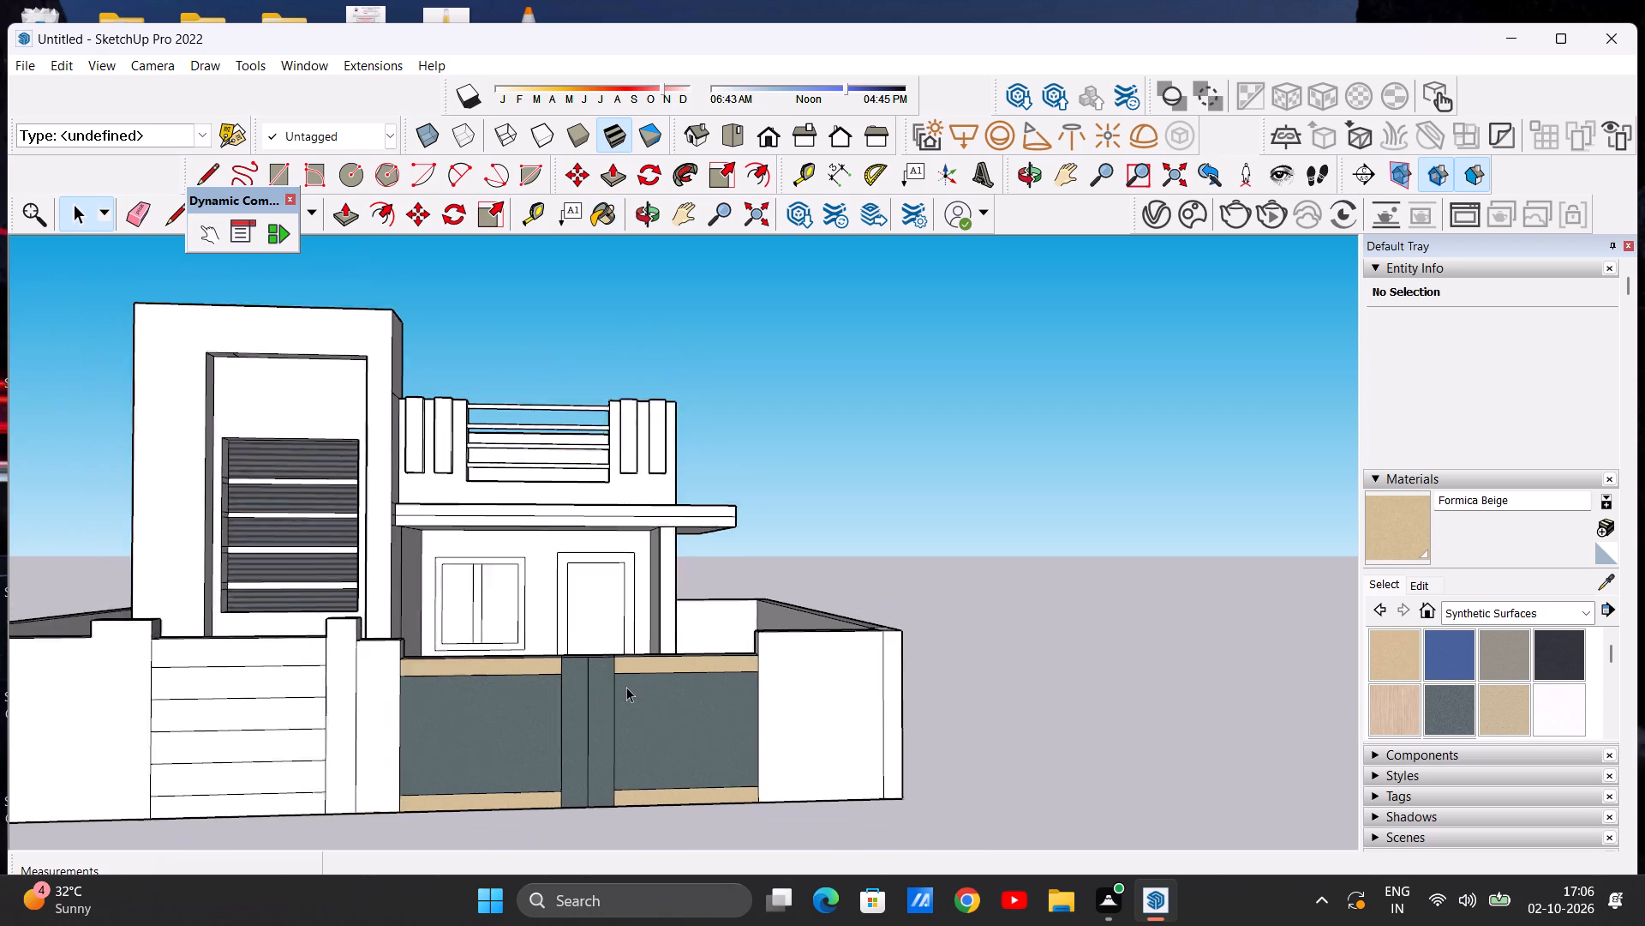
scroll(626, 687, "down", 5)
middle_click_drag(605, 692, 602, 759)
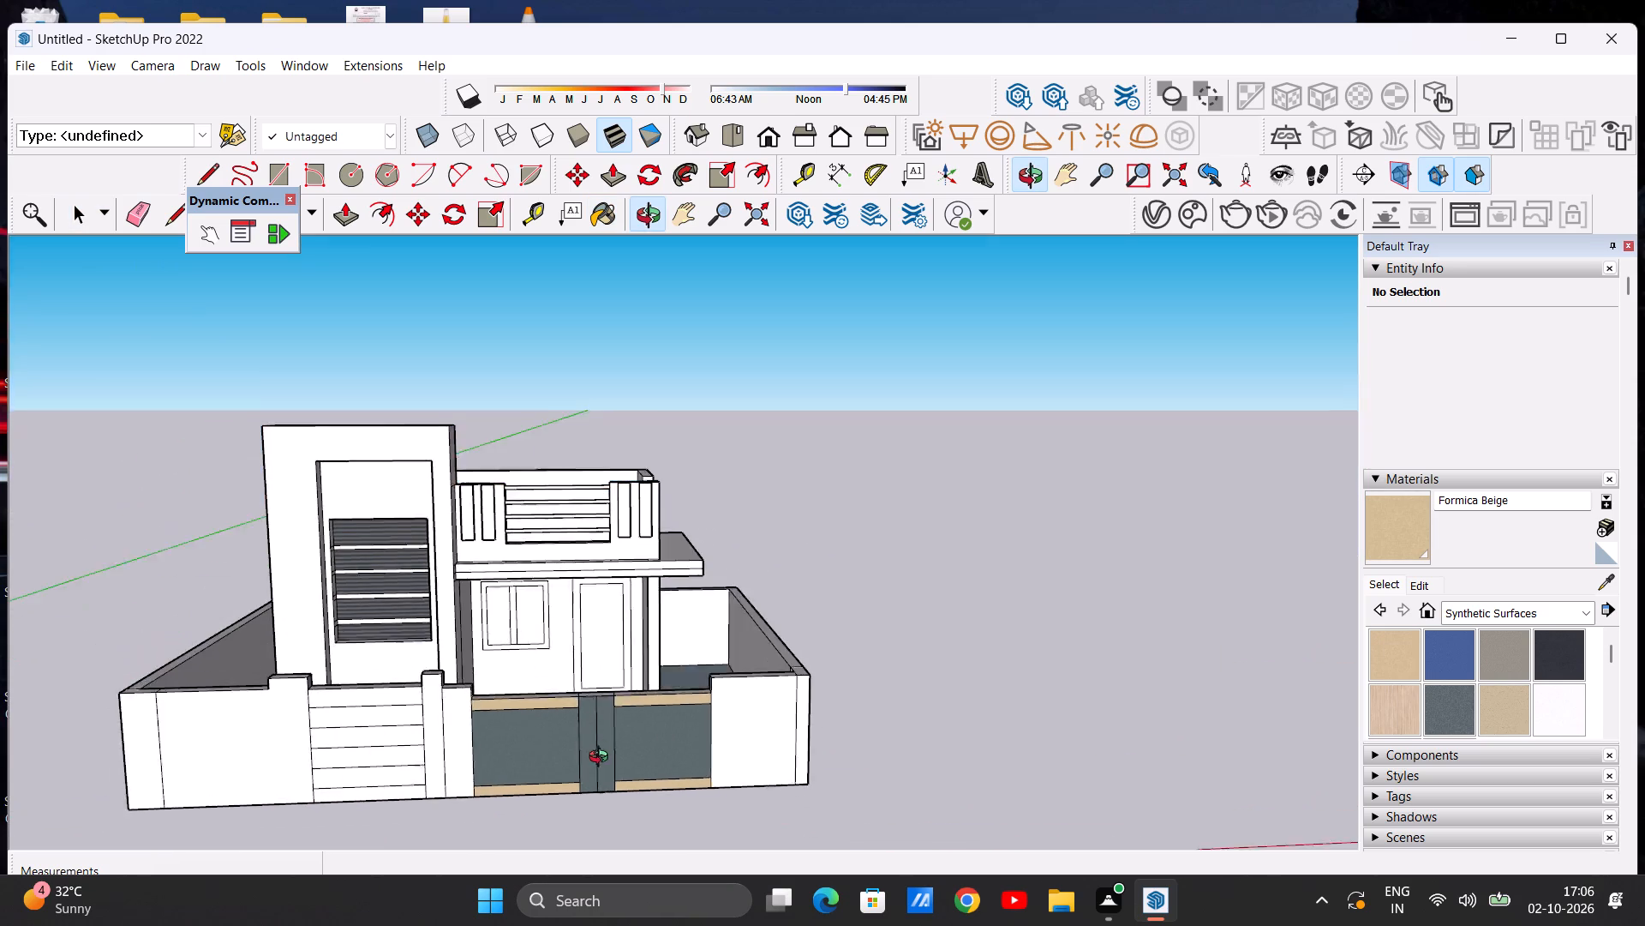
middle_click_drag(602, 759, 542, 830)
scroll(577, 698, "up", 6)
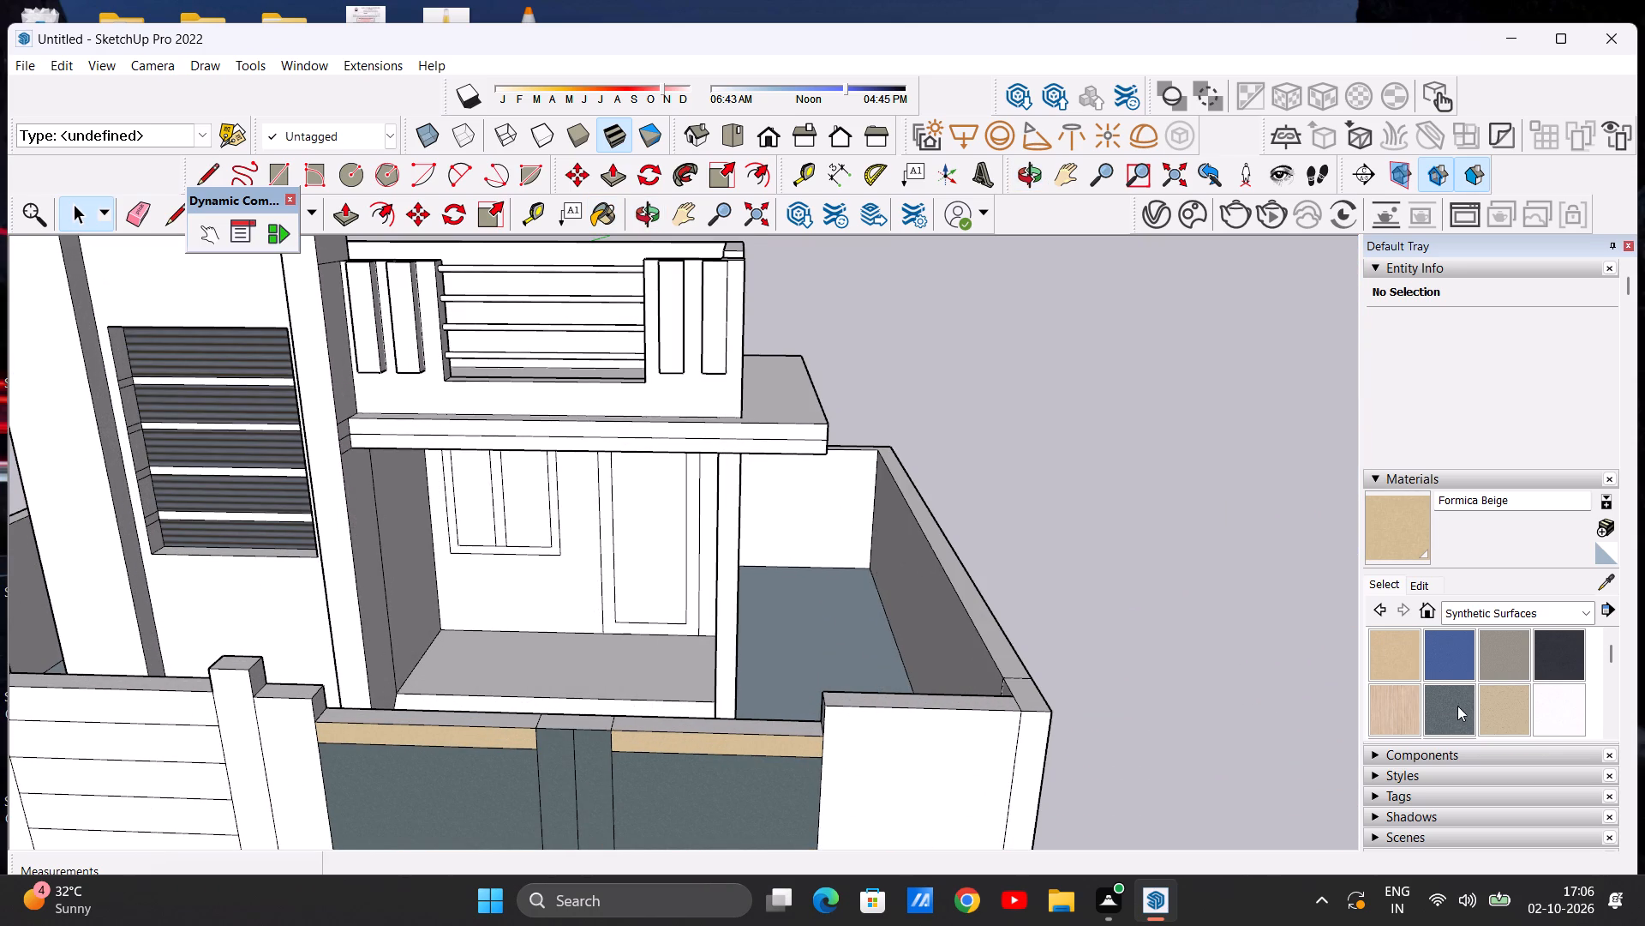
left_click(1453, 706)
scroll(553, 713, "up", 5)
left_click(580, 728)
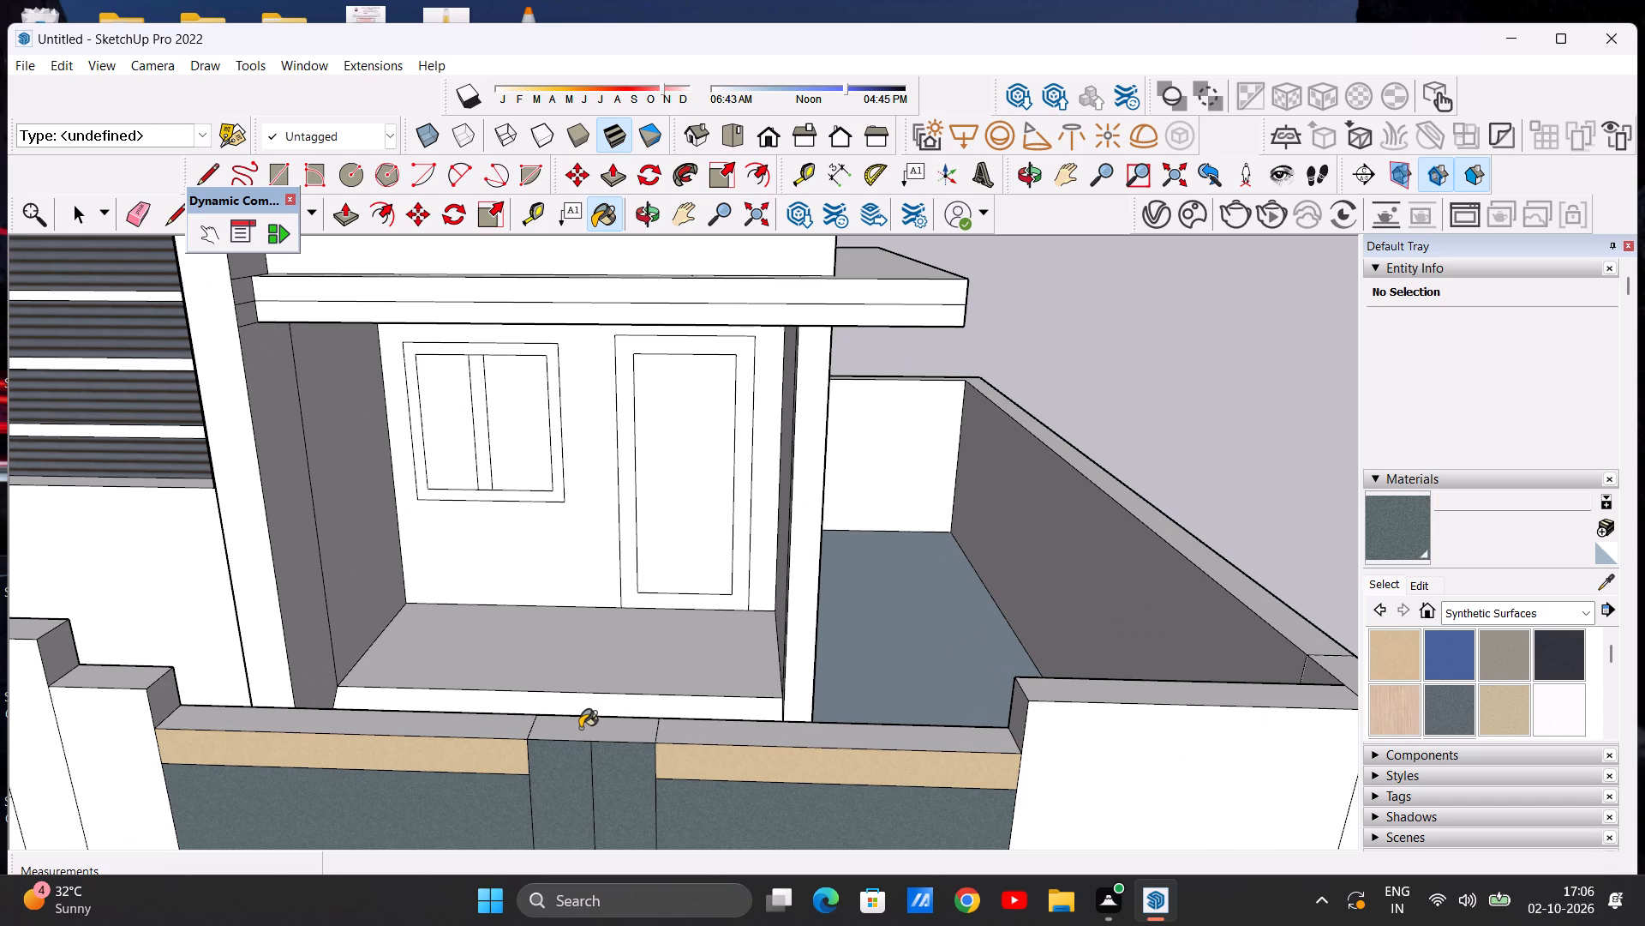
key("space")
Paint the top faces of the gate on both sides of the centre post with Formica Beige.
scroll(668, 706, "down", 6)
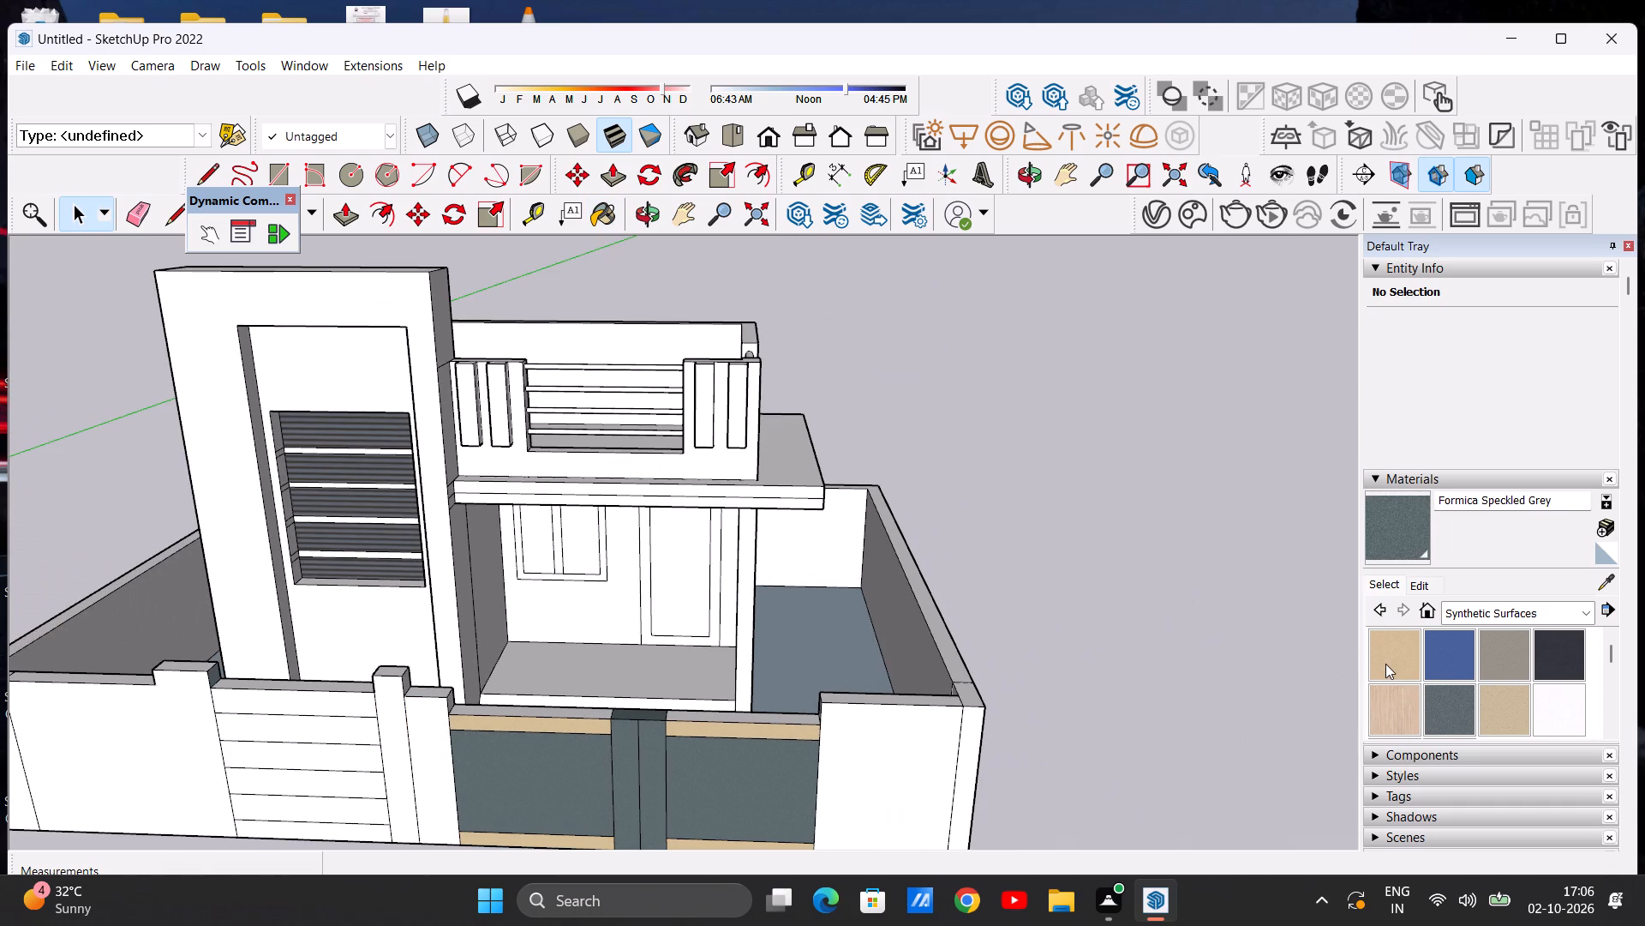
left_click(1385, 664)
scroll(701, 721, "up", 10)
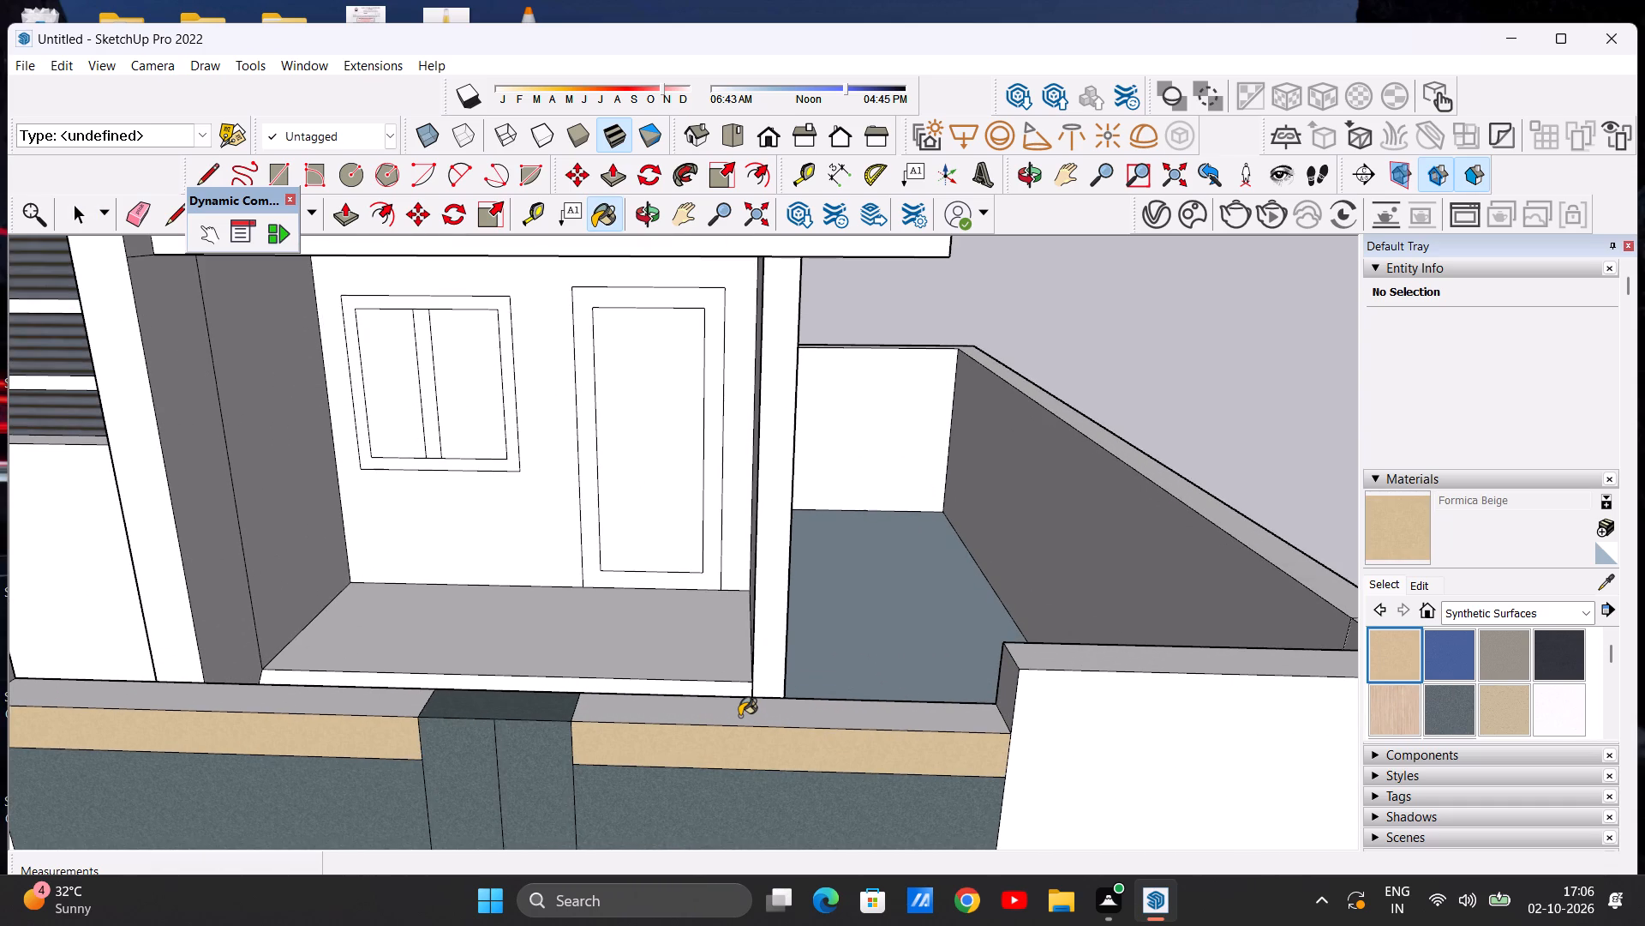
left_click(738, 715)
scroll(841, 706, "down", 8)
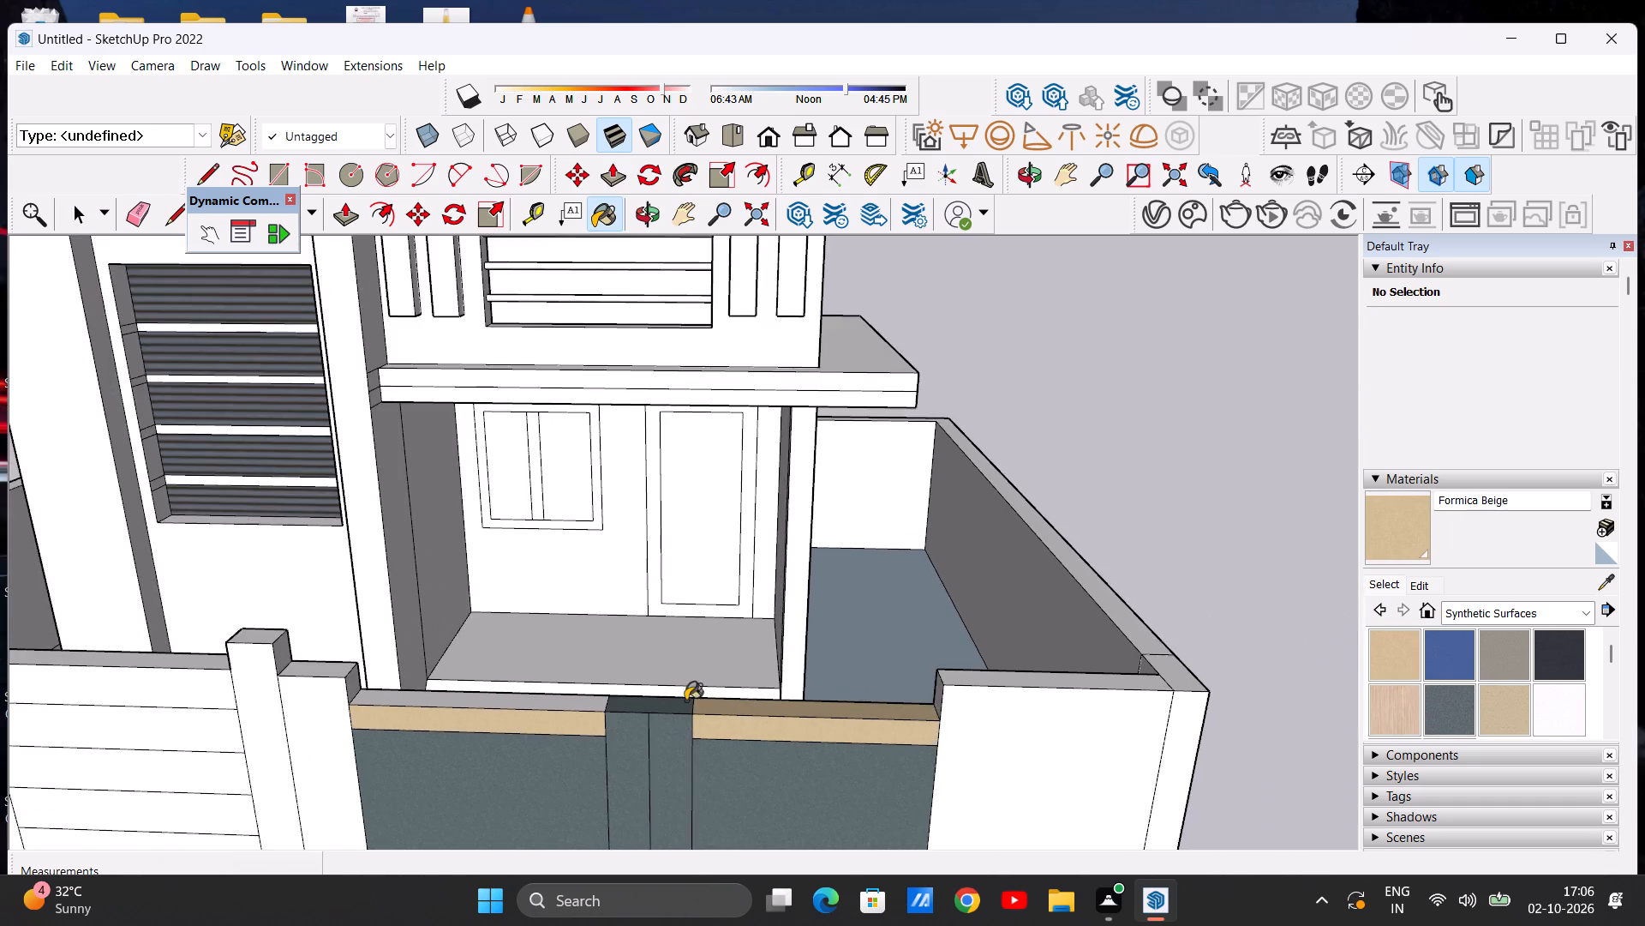
scroll(486, 701, "up", 11)
left_click(552, 697)
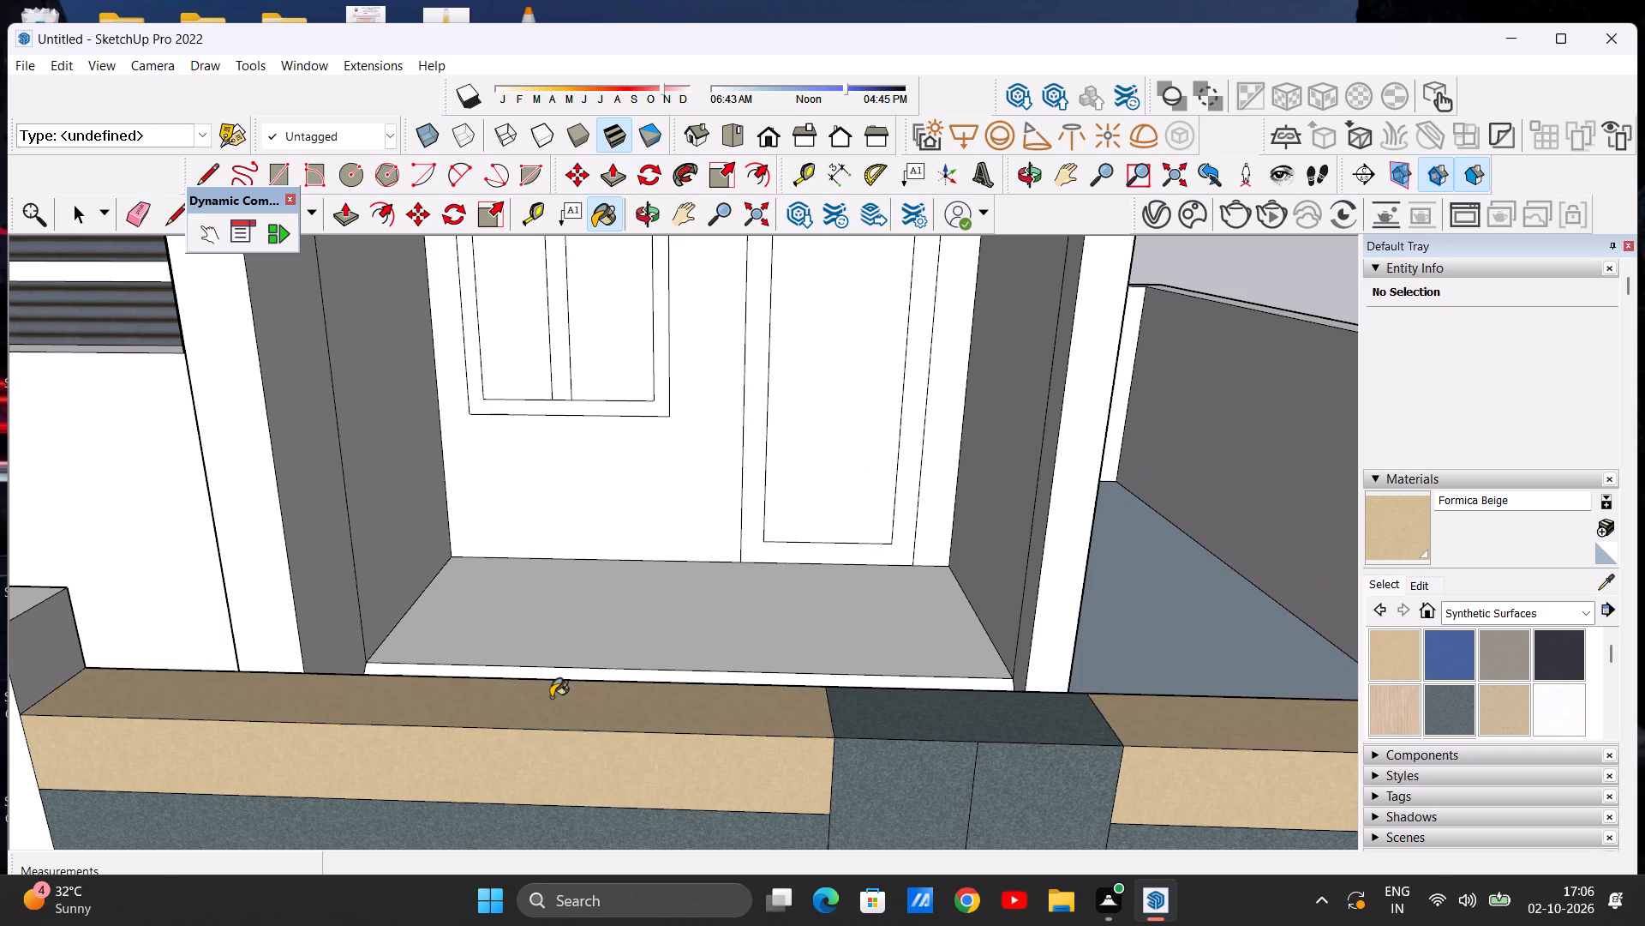
key("space")
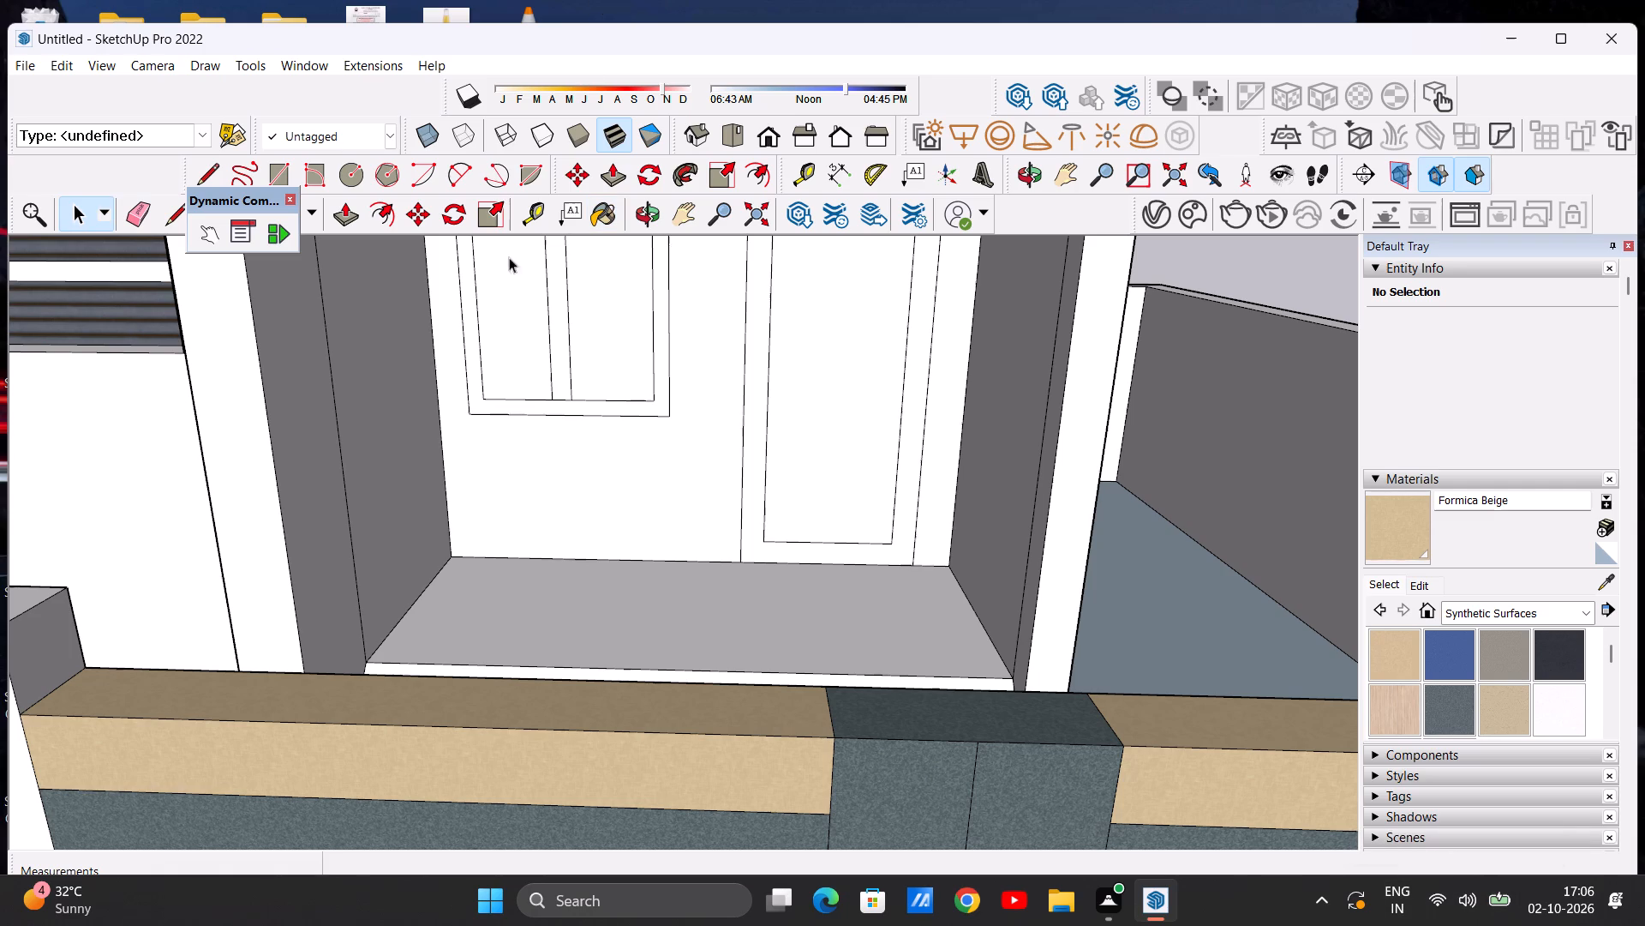
Examine the painted gate and the house's front elevation from several distances and angles.
scroll(543, 297, "down", 20)
scroll(476, 345, "up", 7)
middle_click_drag(547, 475, 554, 472)
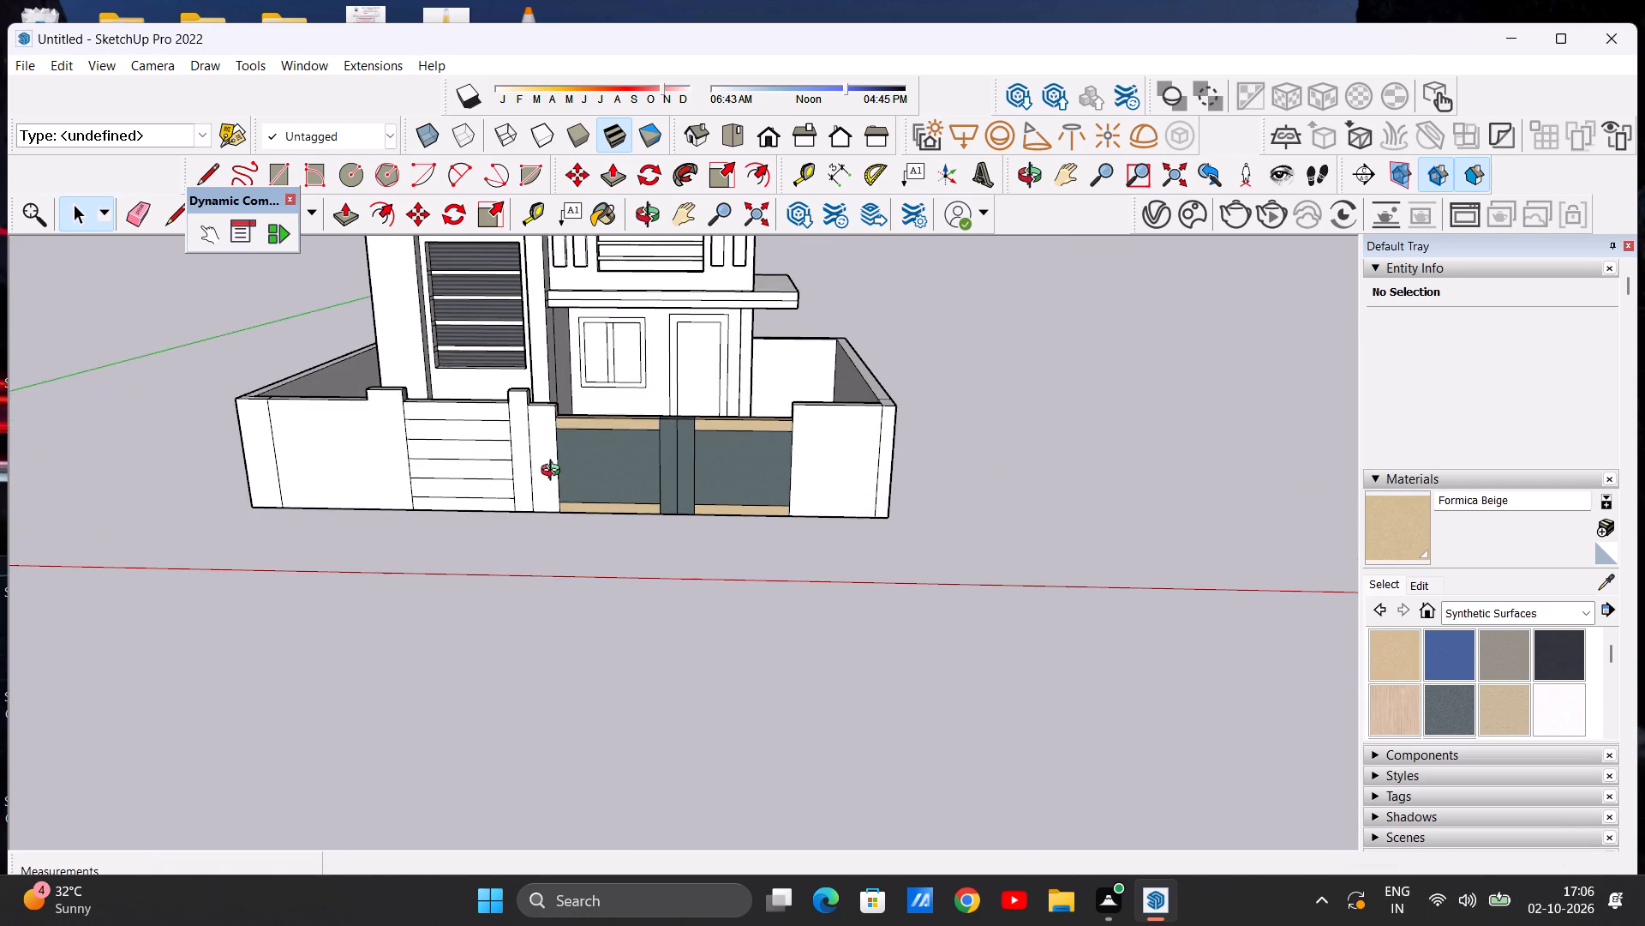
middle_click_drag(554, 472, 575, 404)
scroll(572, 412, "down", 9)
scroll(586, 349, "up", 7)
scroll(613, 497, "up", 7)
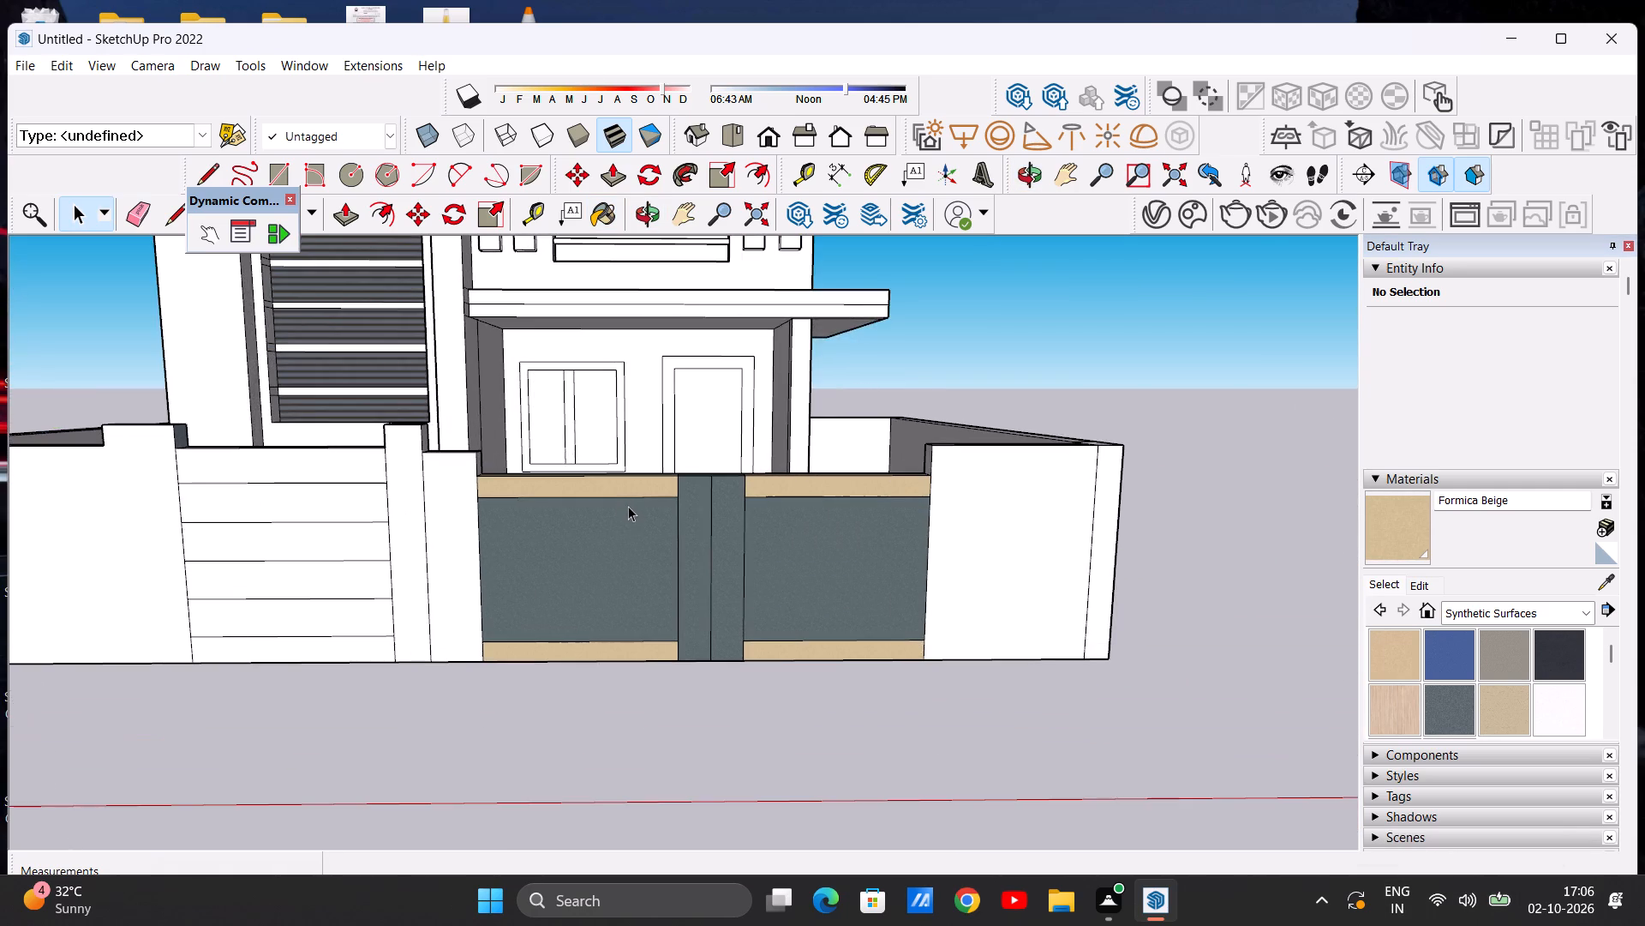
scroll(633, 502, "down", 4)
middle_click_drag(616, 511, 632, 530)
scroll(619, 628, "down", 10)
scroll(535, 500, "up", 5)
scroll(557, 644, "up", 5)
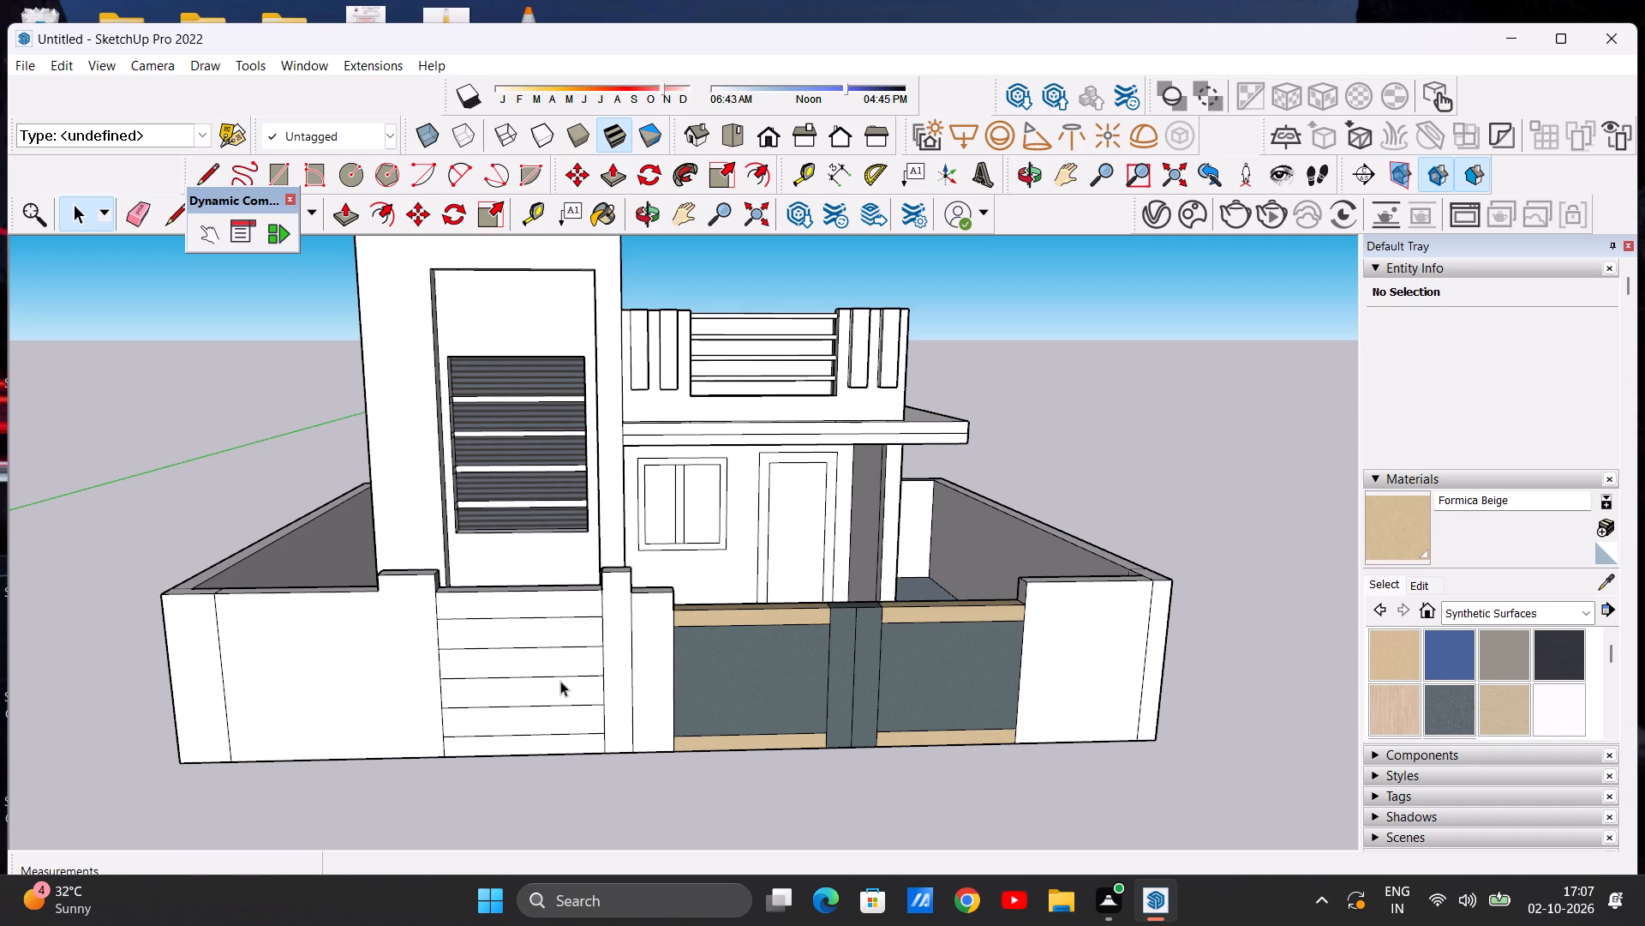
scroll(568, 688, "down", 4)
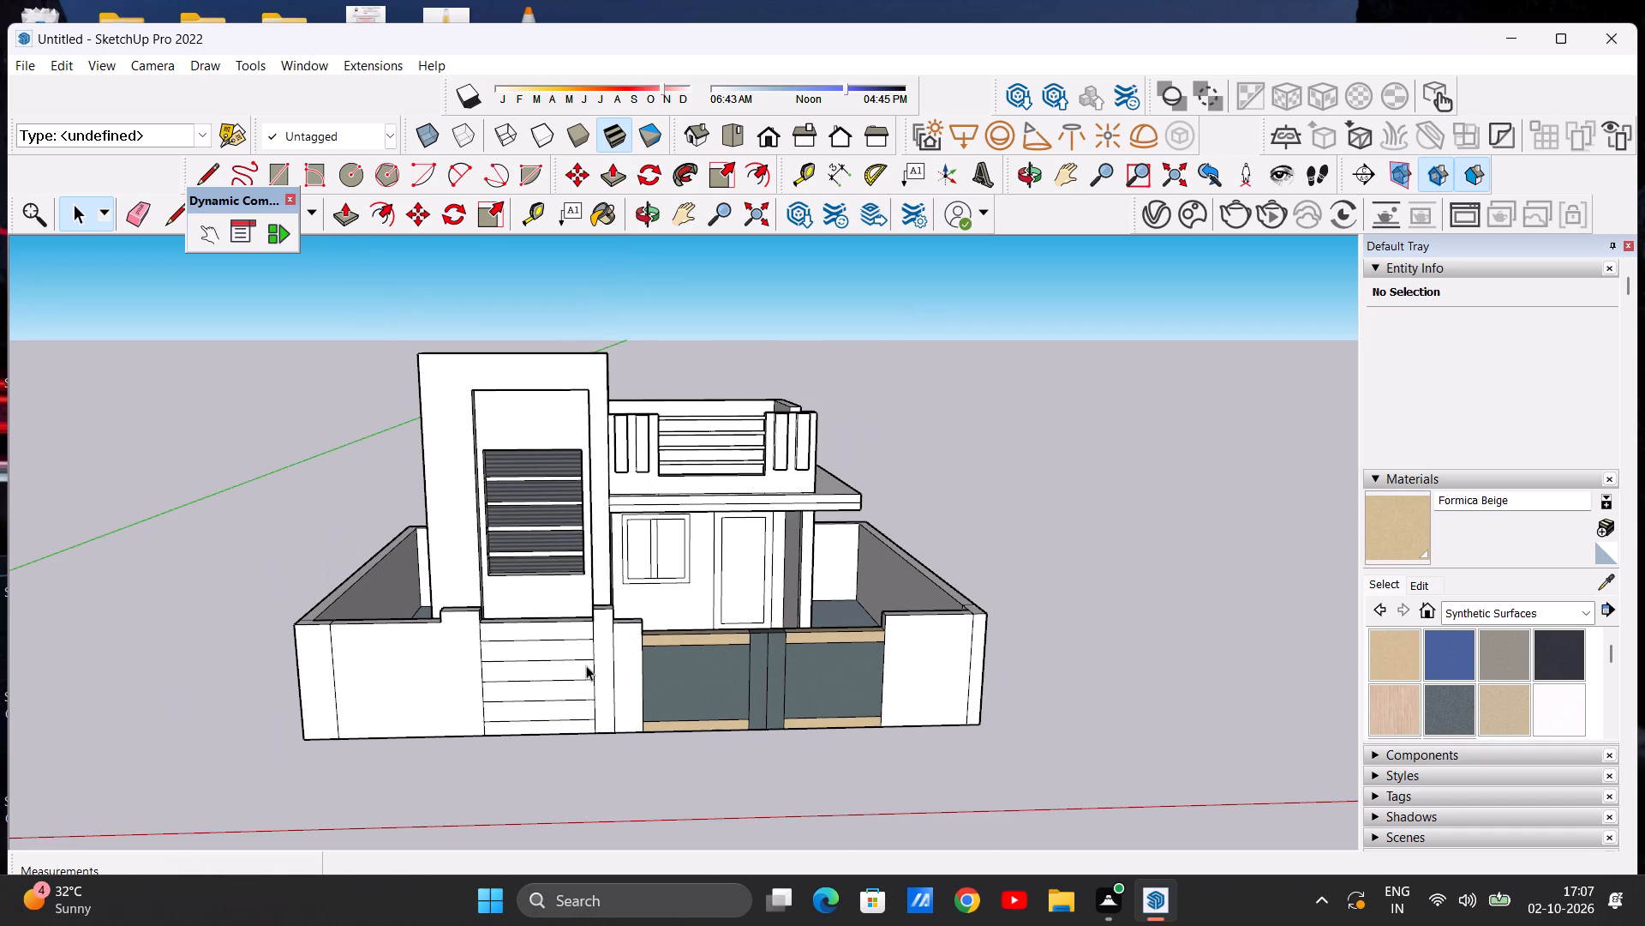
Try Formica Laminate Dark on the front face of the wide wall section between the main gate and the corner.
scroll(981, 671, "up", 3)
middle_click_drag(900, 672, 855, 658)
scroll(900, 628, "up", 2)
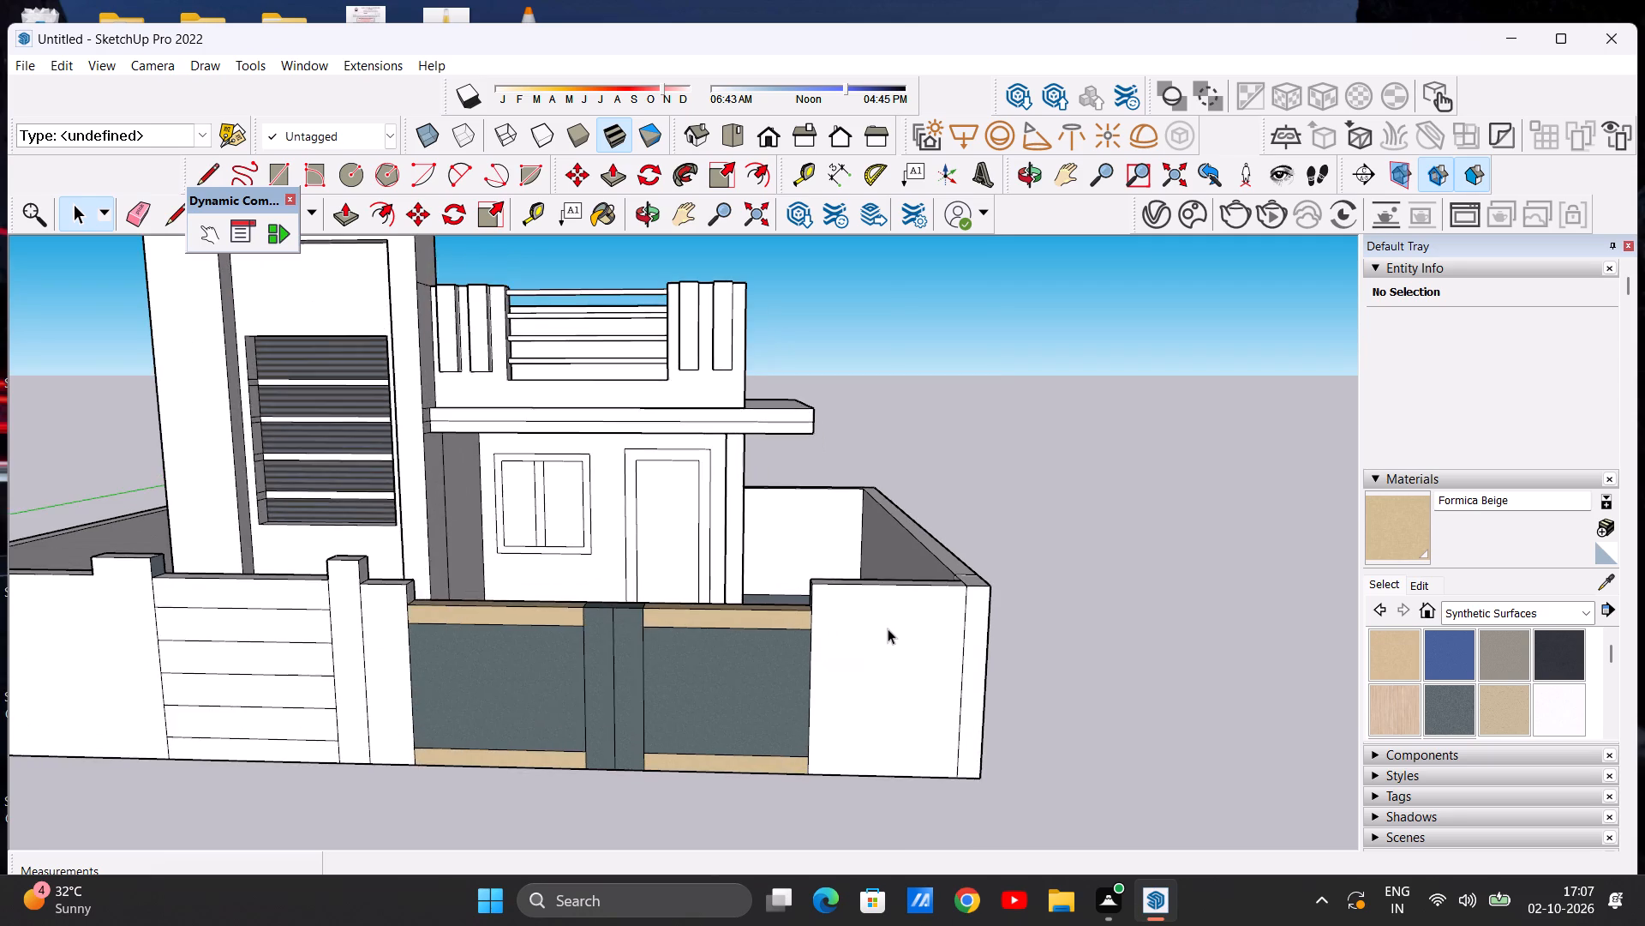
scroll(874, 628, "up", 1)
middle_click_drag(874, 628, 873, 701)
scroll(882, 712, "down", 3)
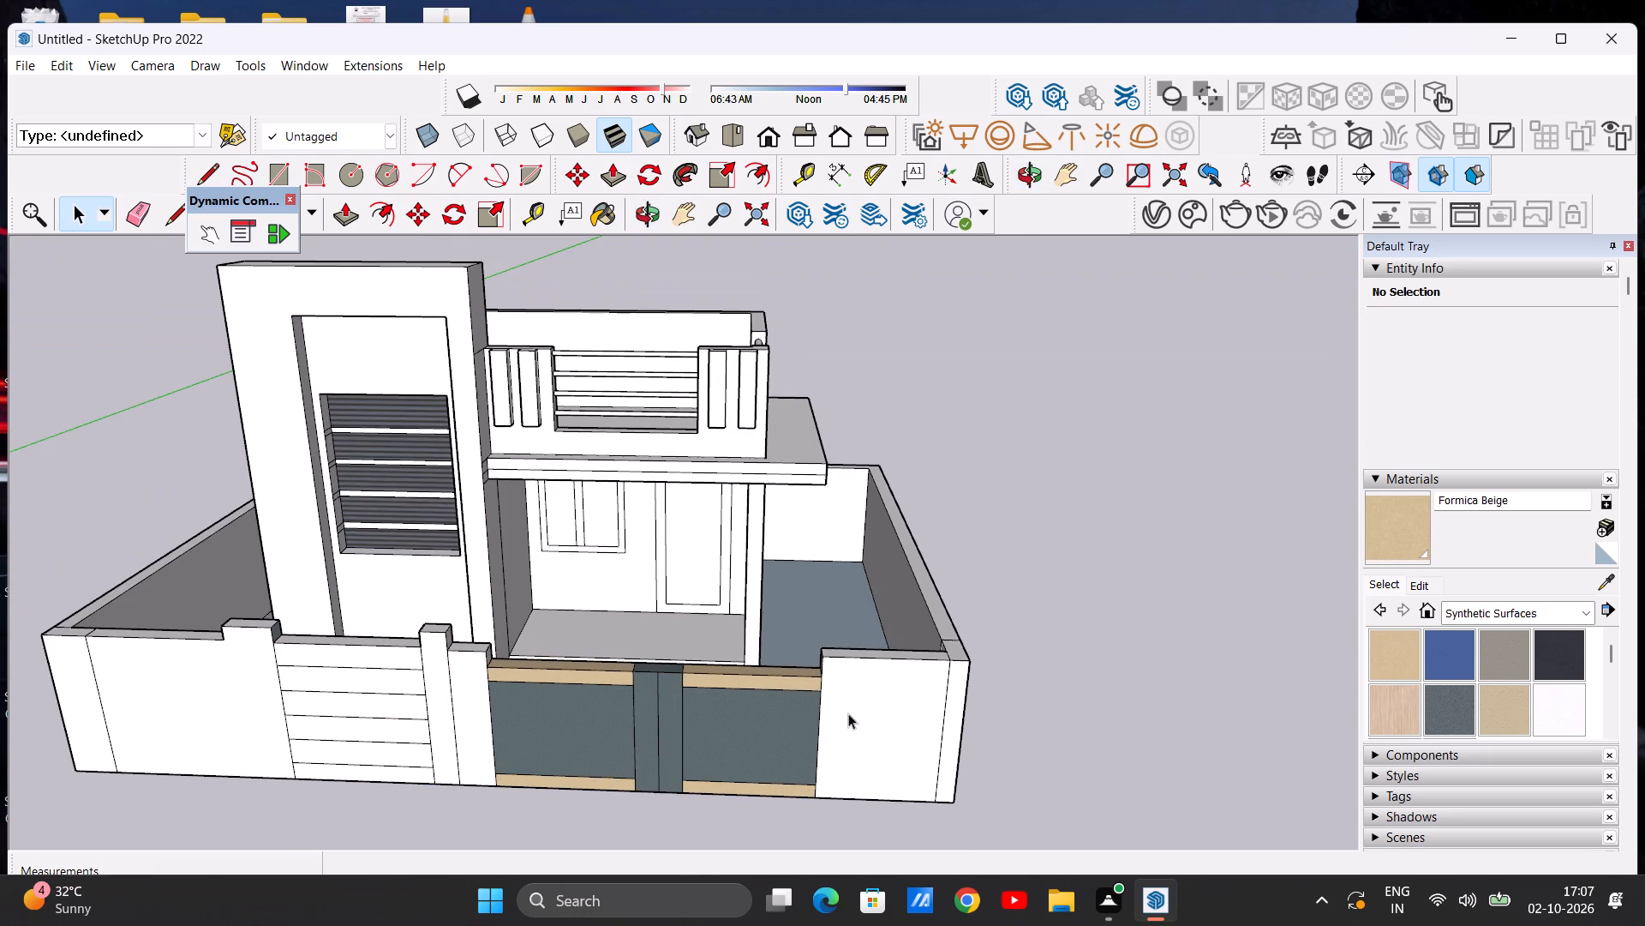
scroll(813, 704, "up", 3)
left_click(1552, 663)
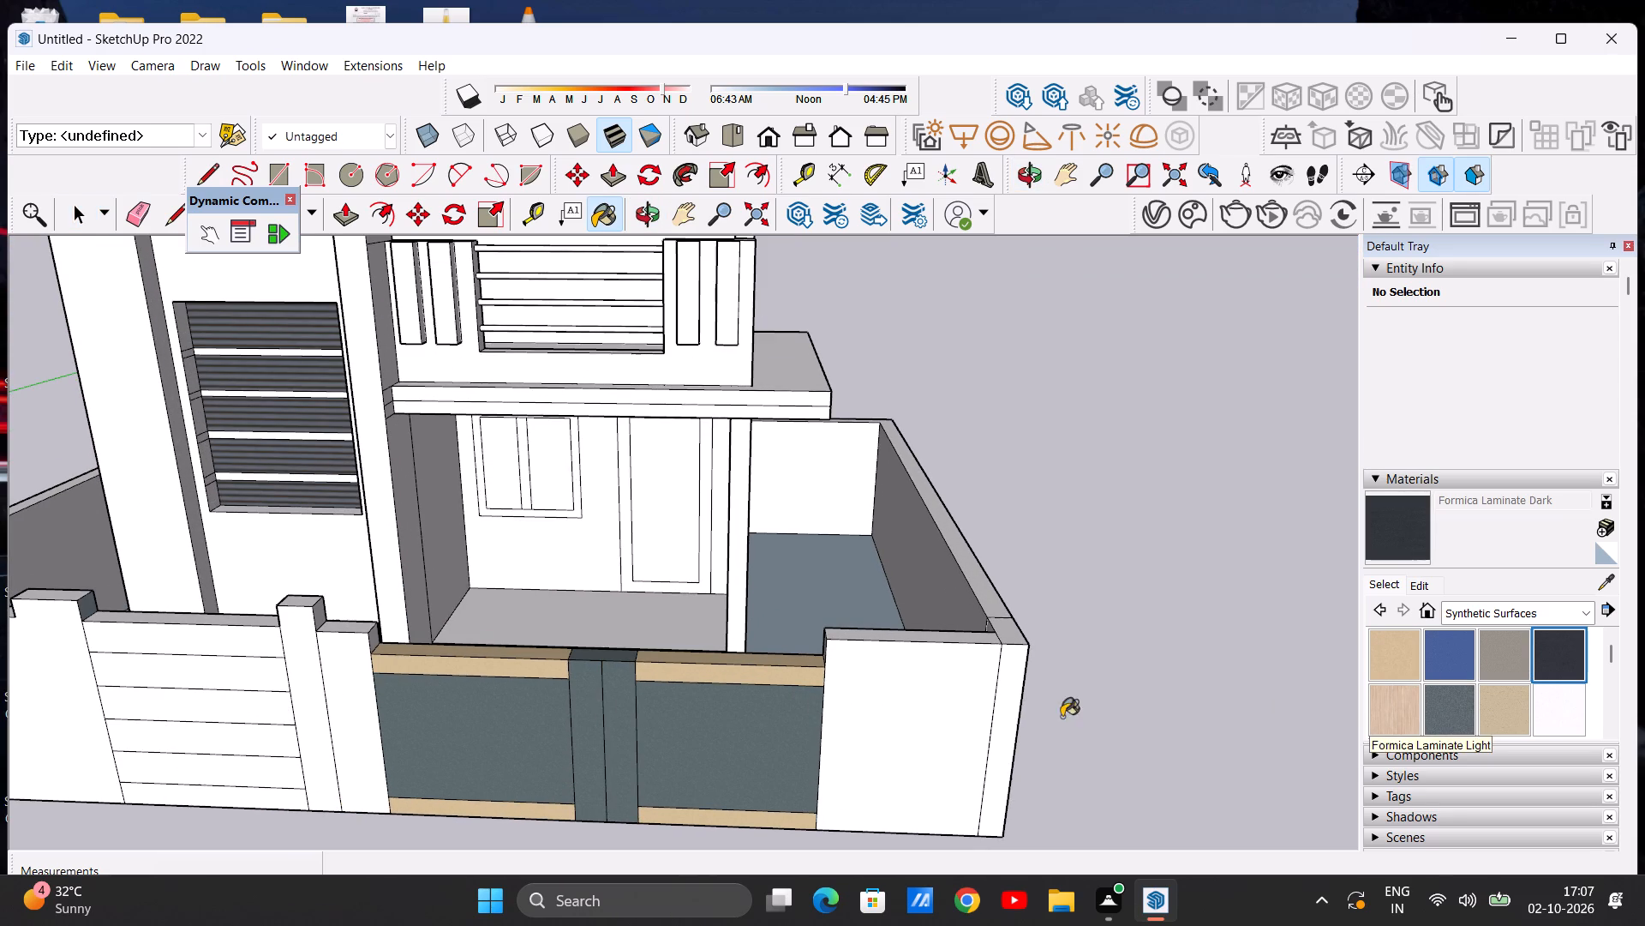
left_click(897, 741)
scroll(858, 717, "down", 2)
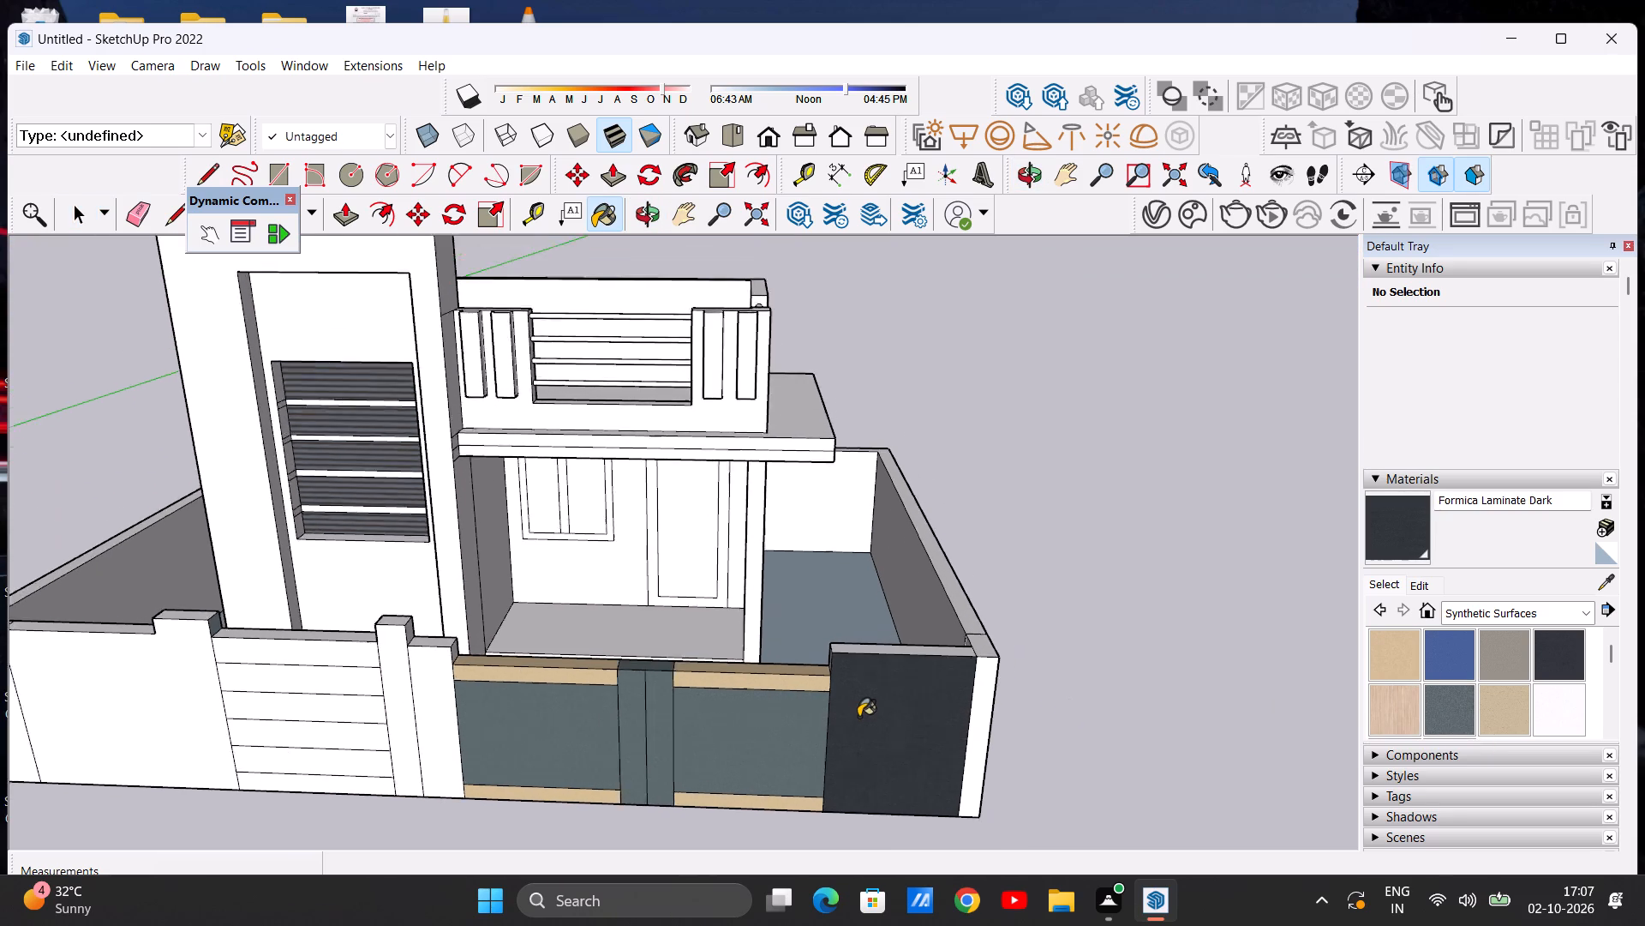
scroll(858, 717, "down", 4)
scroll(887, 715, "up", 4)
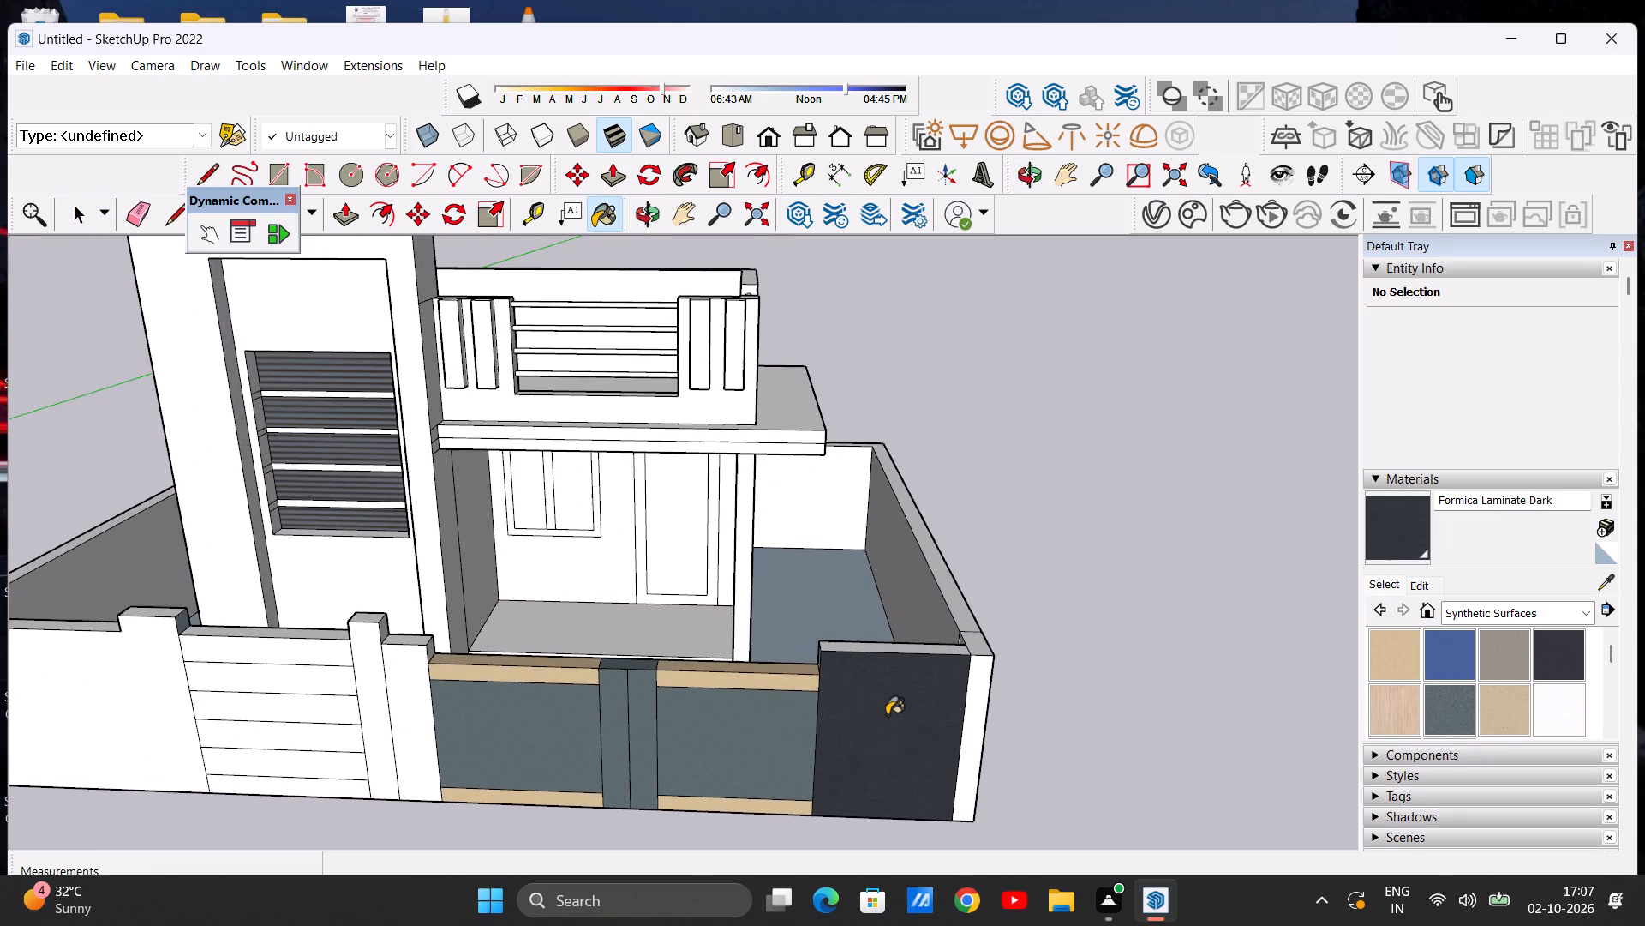
Paint the front, top and inner faces of the wide wall section beside the main gate with Formica Speckled Grey.
left_click(1450, 701)
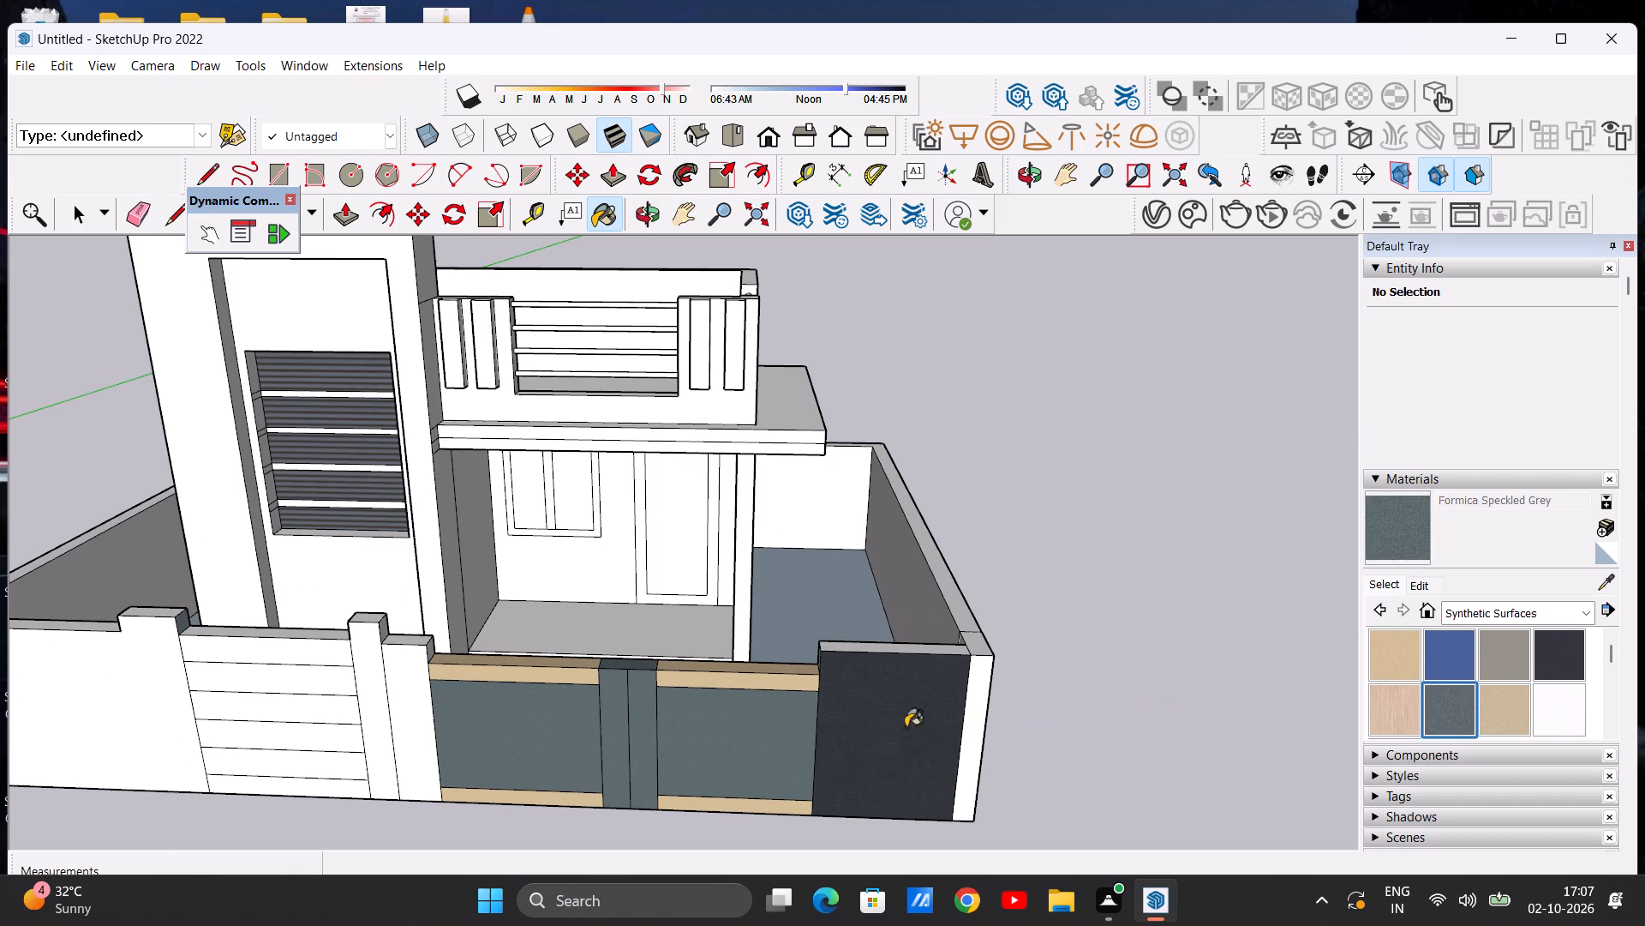
left_click(892, 728)
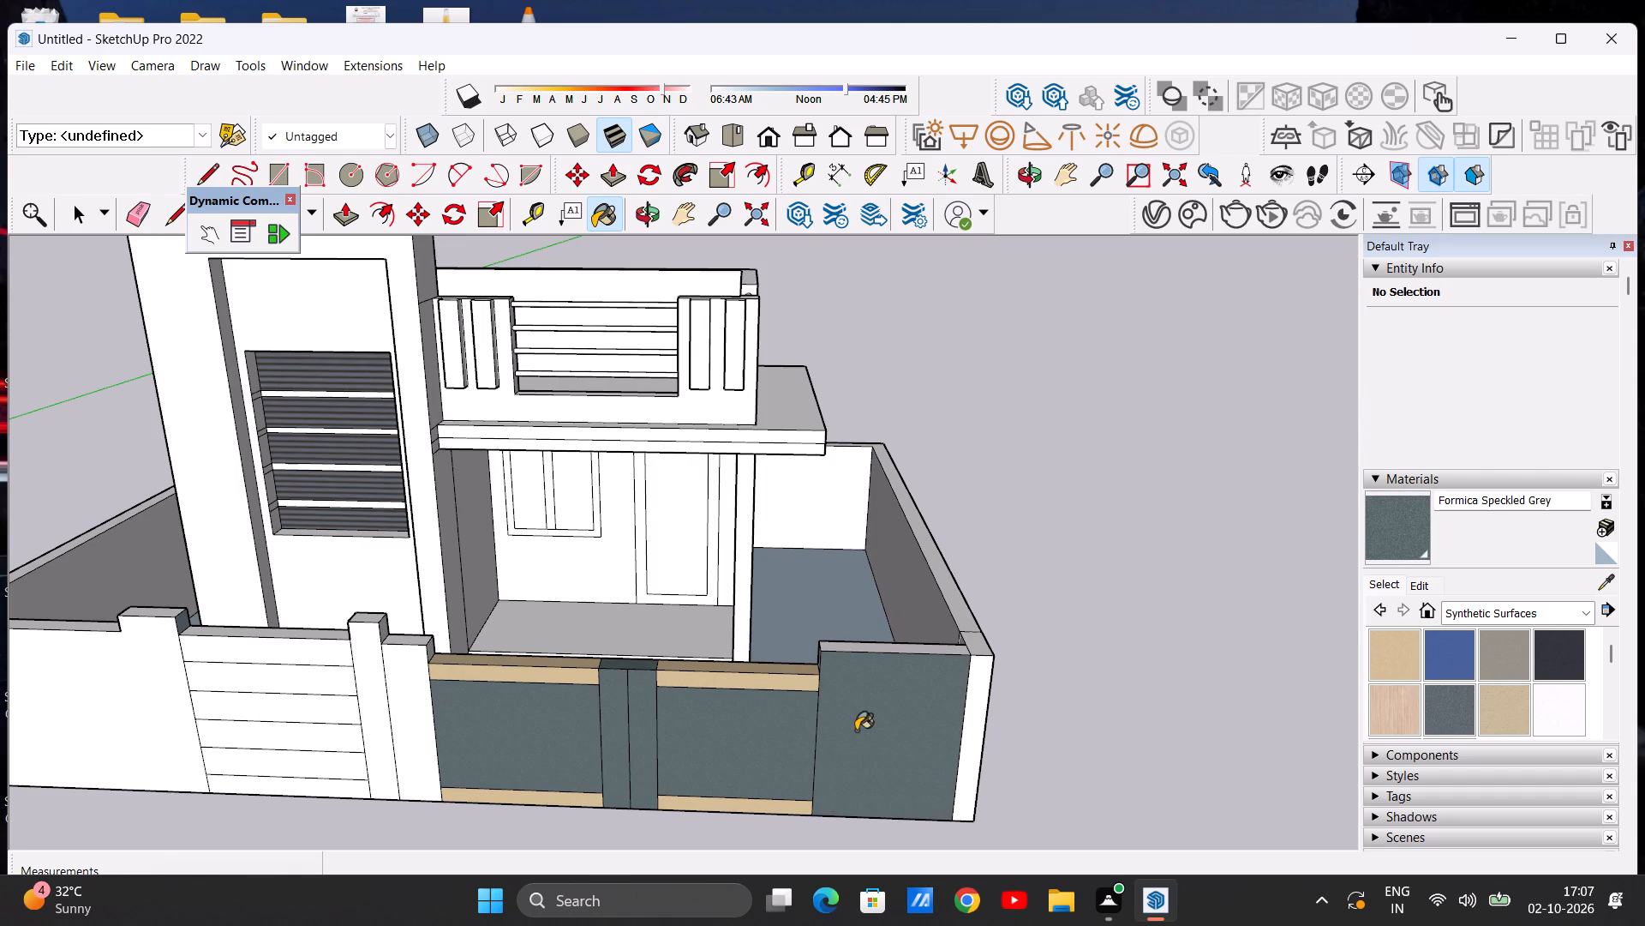
scroll(856, 731, "down", 2)
middle_click_drag(870, 741, 853, 830)
scroll(853, 830, "down", 1)
scroll(907, 736, "up", 6)
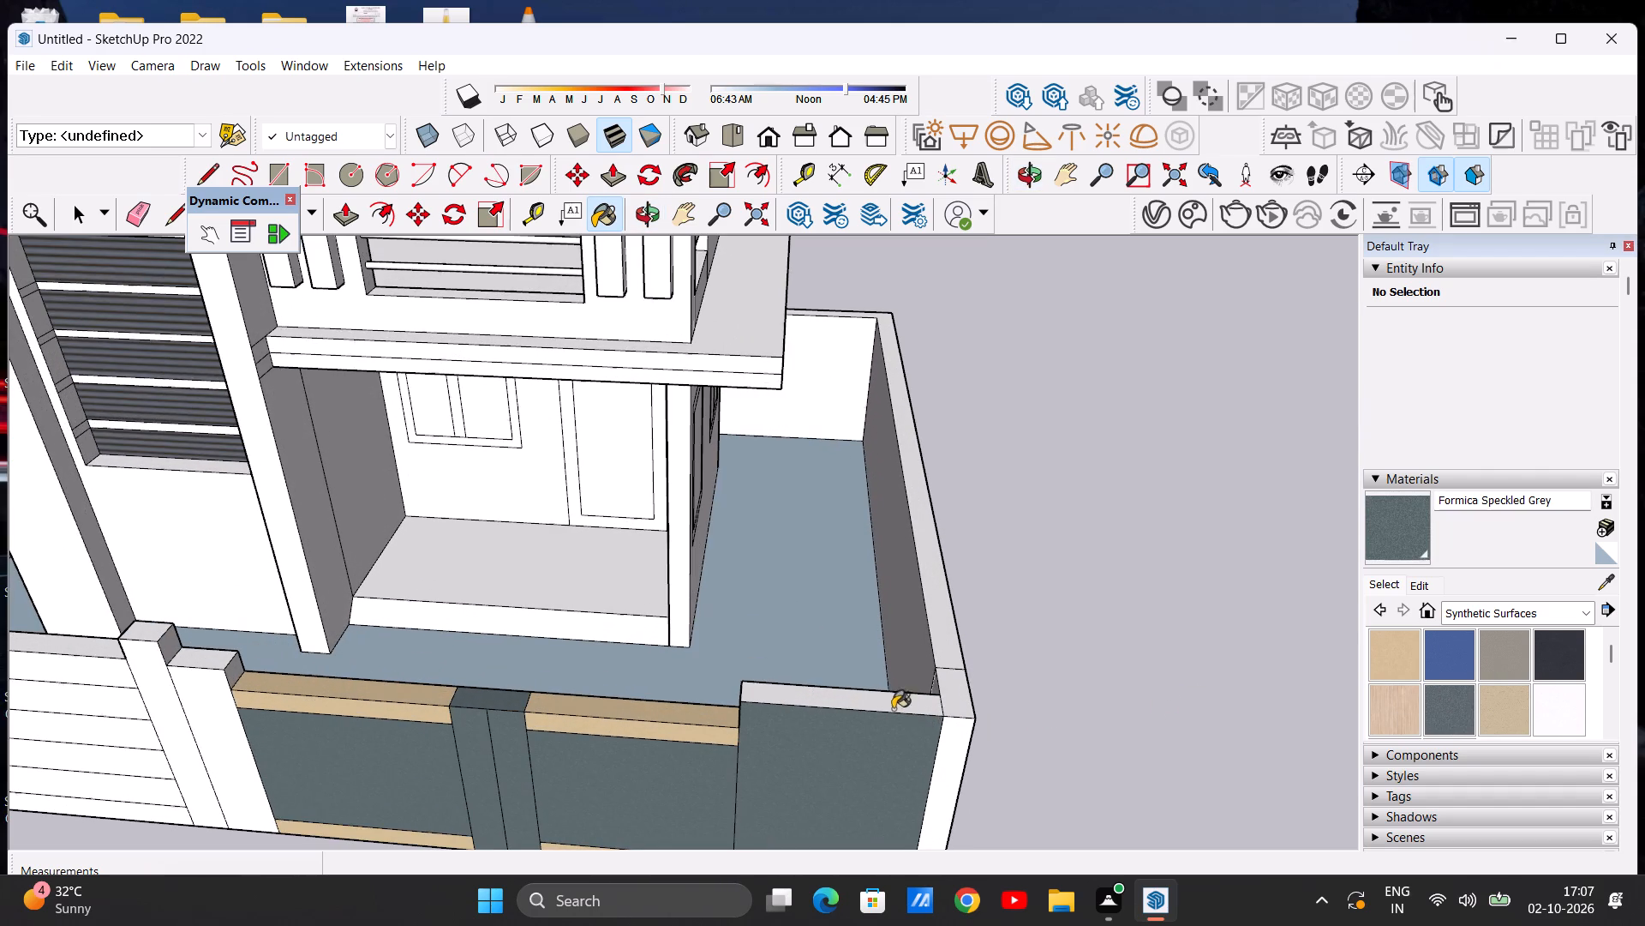
left_click(884, 704)
scroll(830, 708, "down", 5)
middle_click_drag(828, 691, 190, 707)
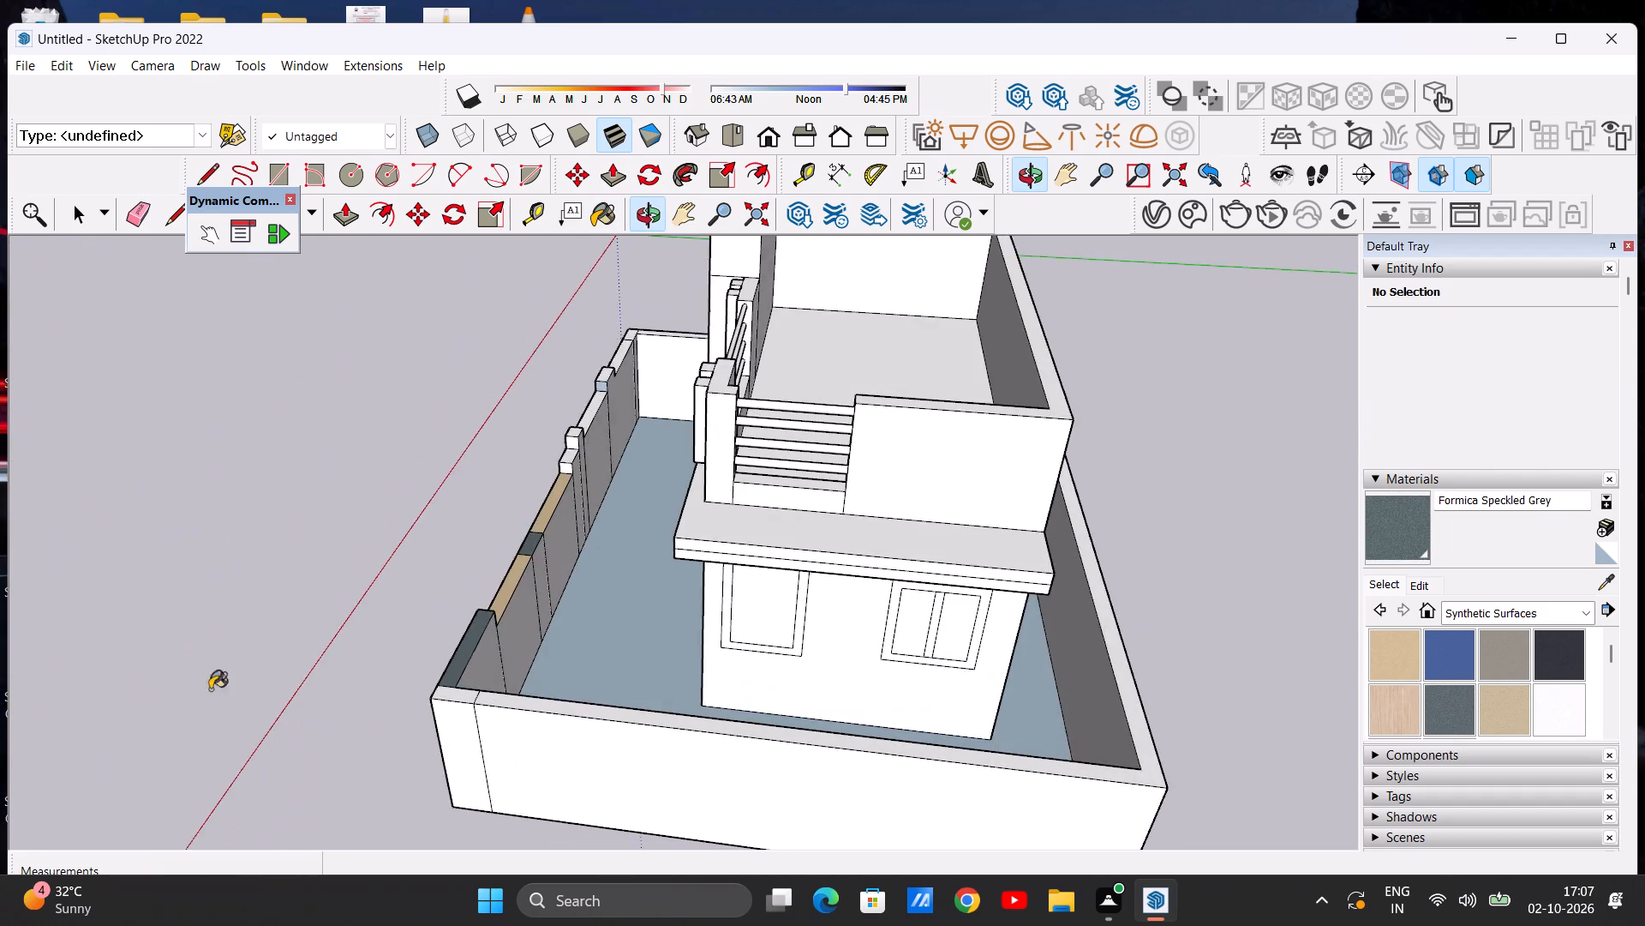
middle_click_drag(550, 670, 382, 658)
scroll(452, 604, "up", 12)
left_click(448, 610)
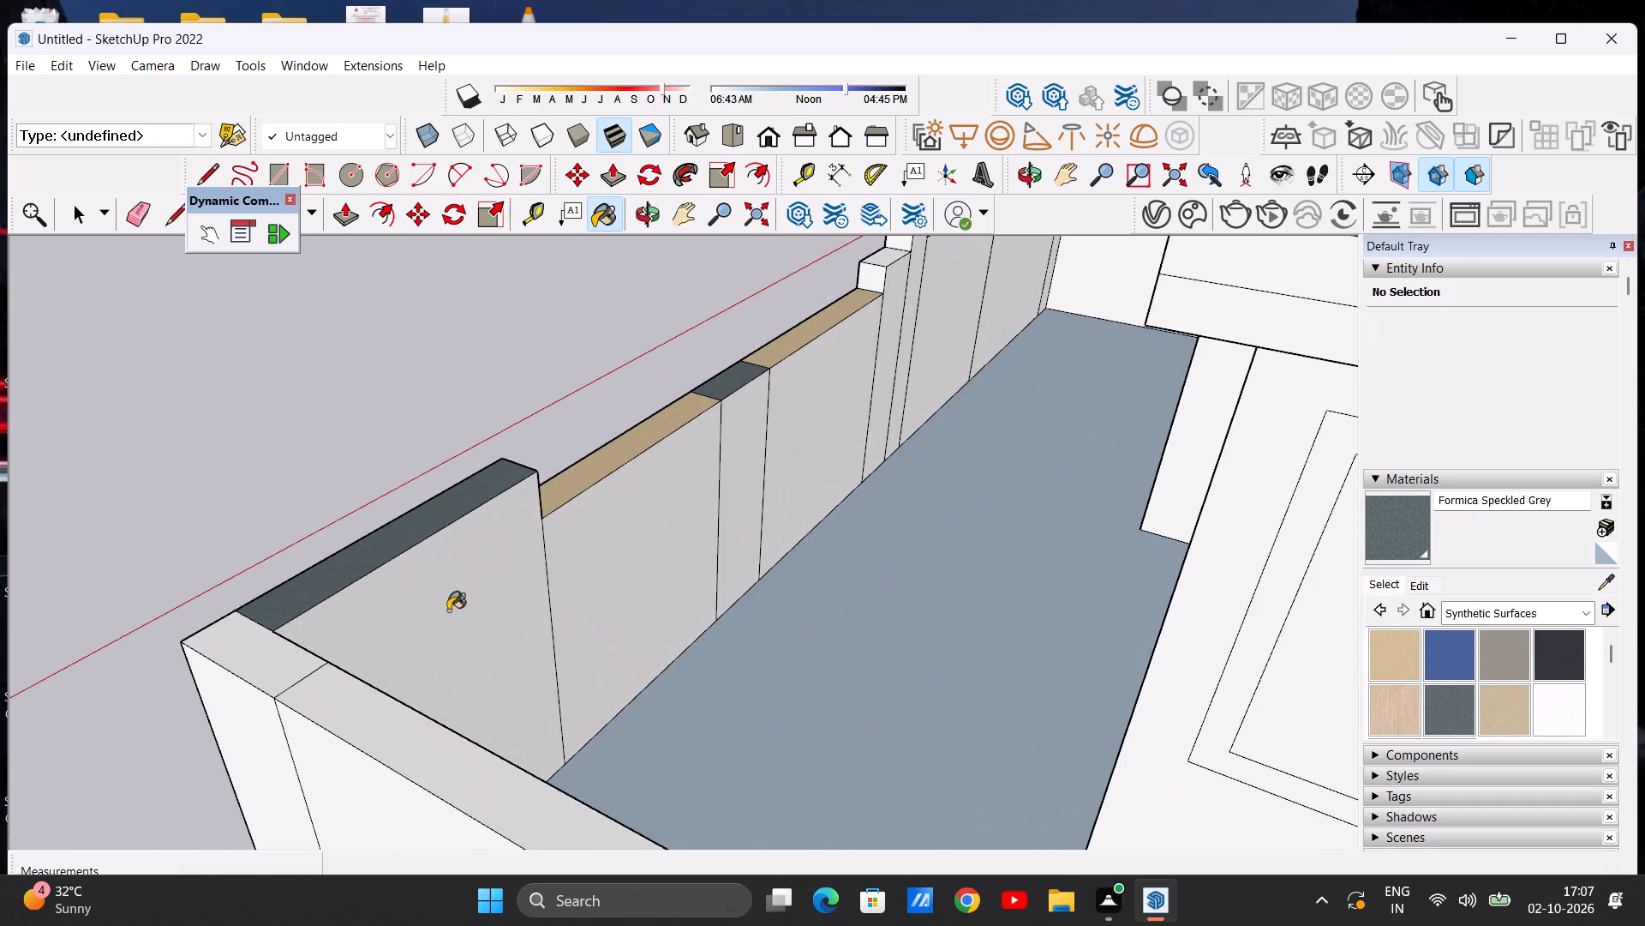
Paint the corner's narrow strip on the side wall and the corner's top face with Formica Speckled Grey.
scroll(495, 670, "down", 13)
middle_click_drag(391, 656, 796, 646)
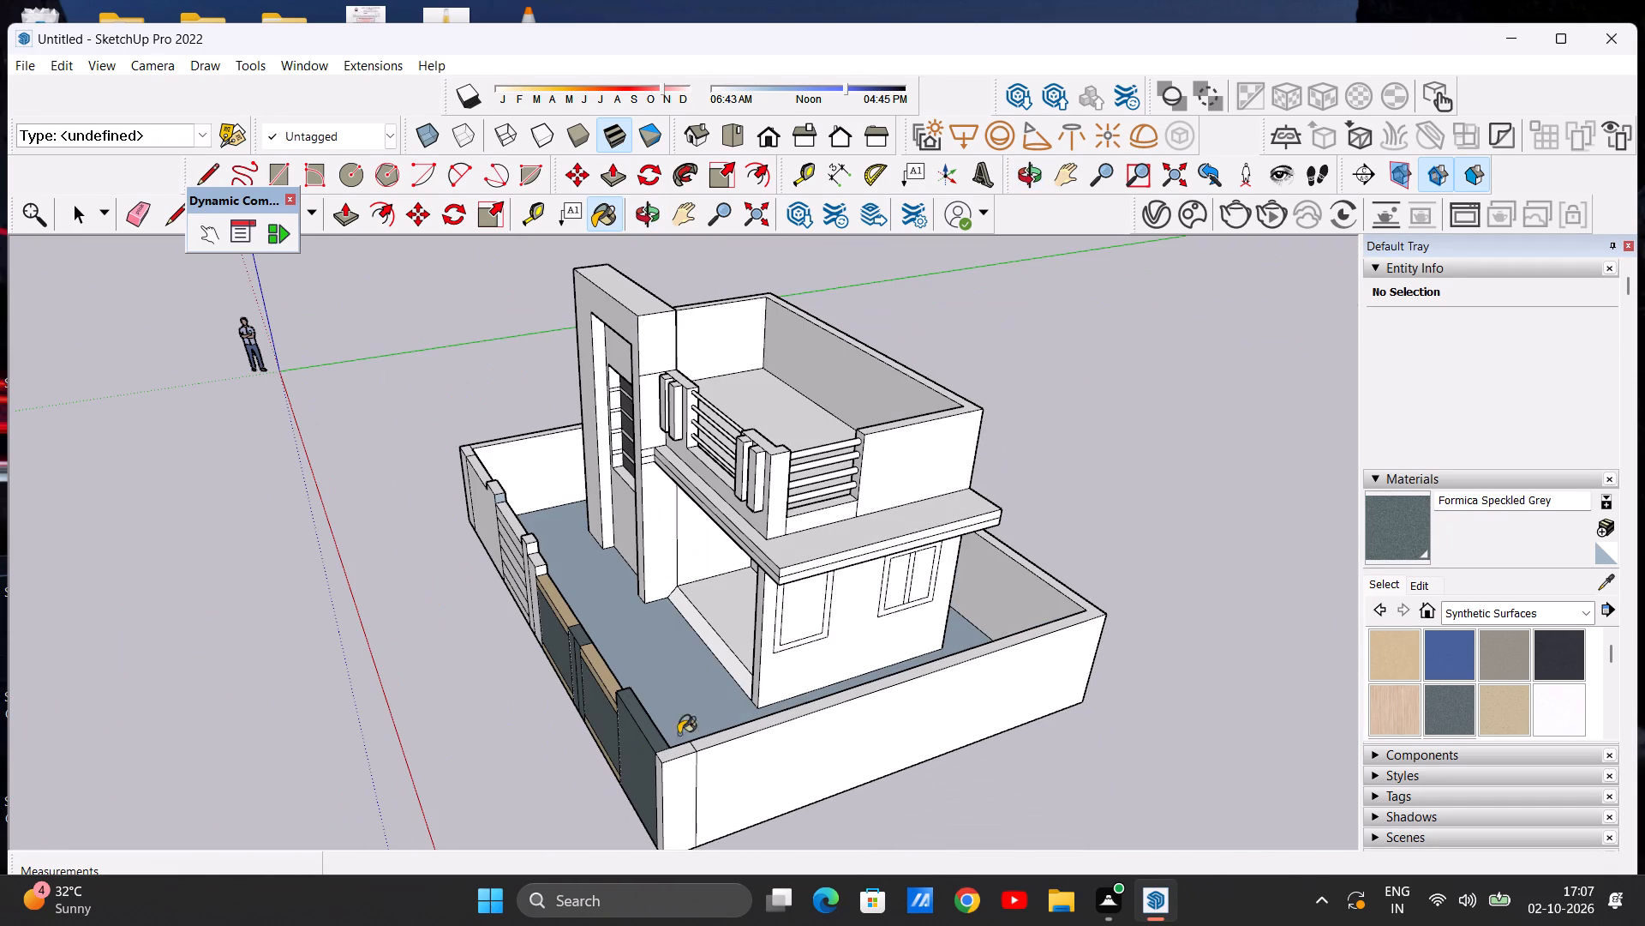
middle_click_drag(575, 744, 735, 604)
scroll(804, 650, "up", 3)
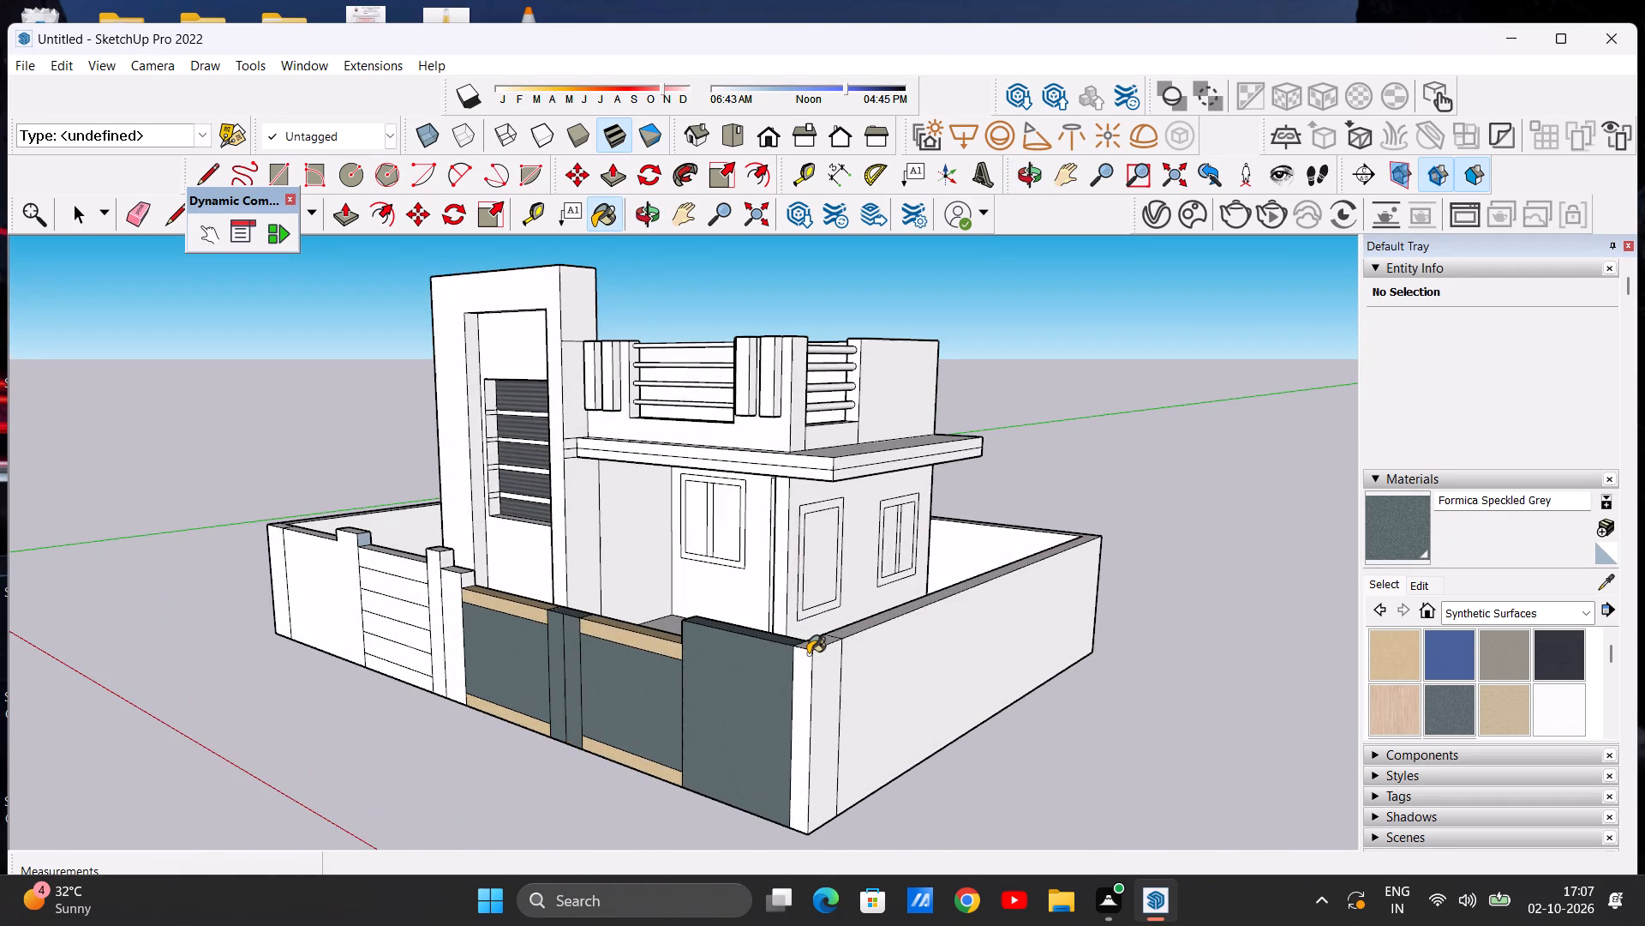
scroll(812, 658, "up", 2)
left_click(830, 686)
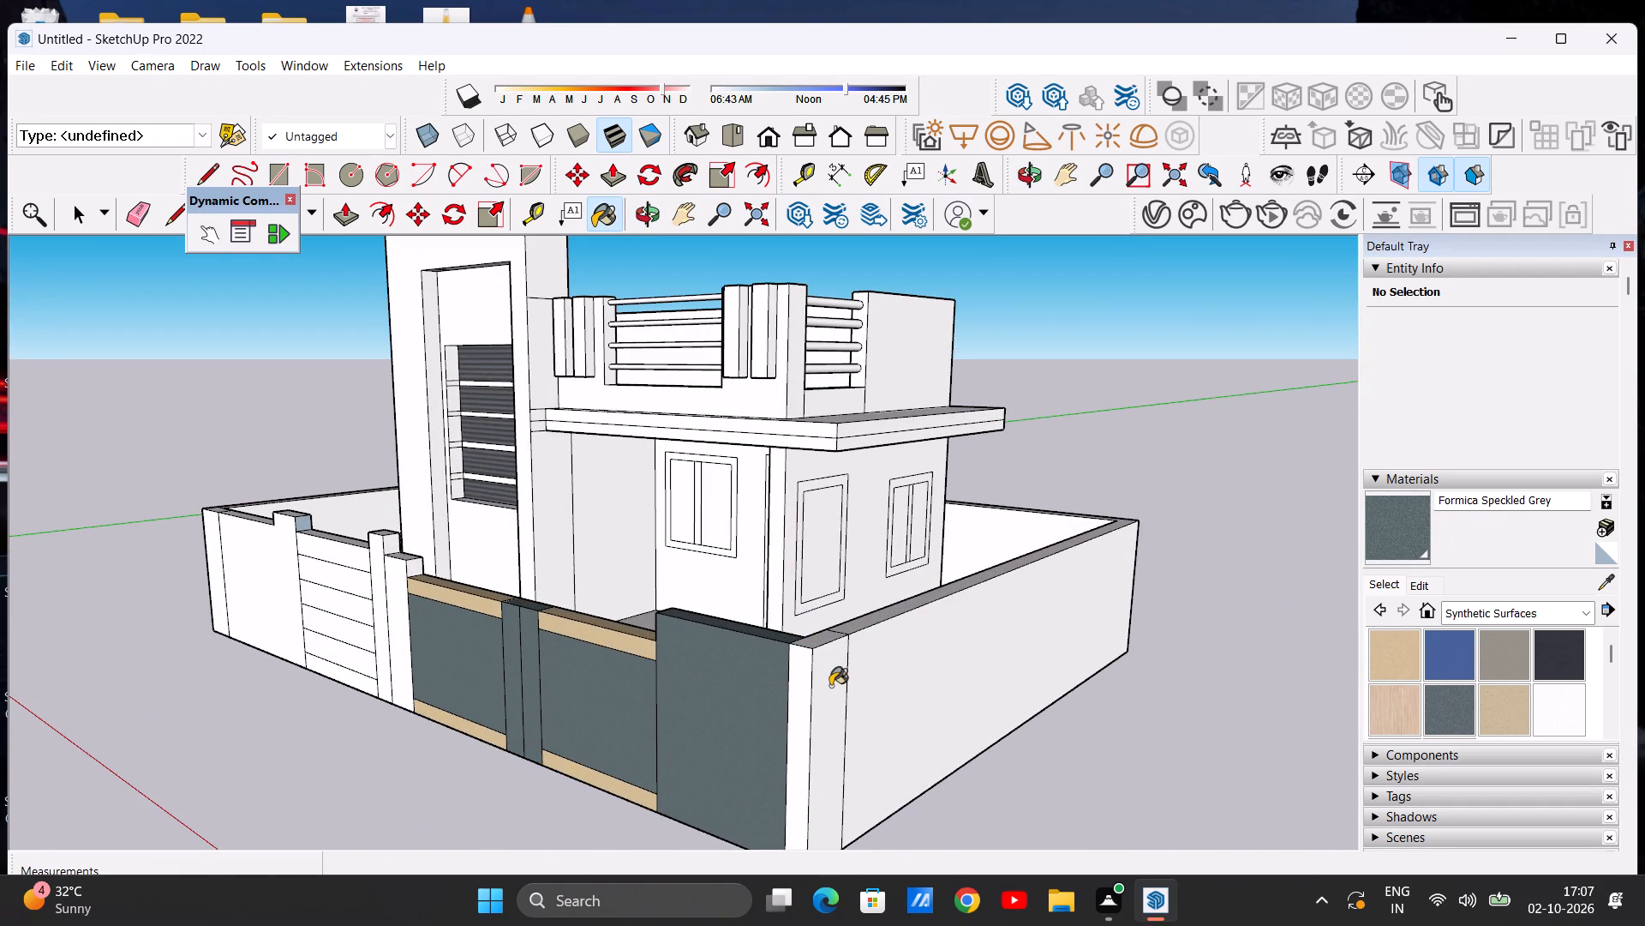
middle_click_drag(800, 647, 782, 773)
scroll(796, 773, "up", 5)
left_click(785, 812)
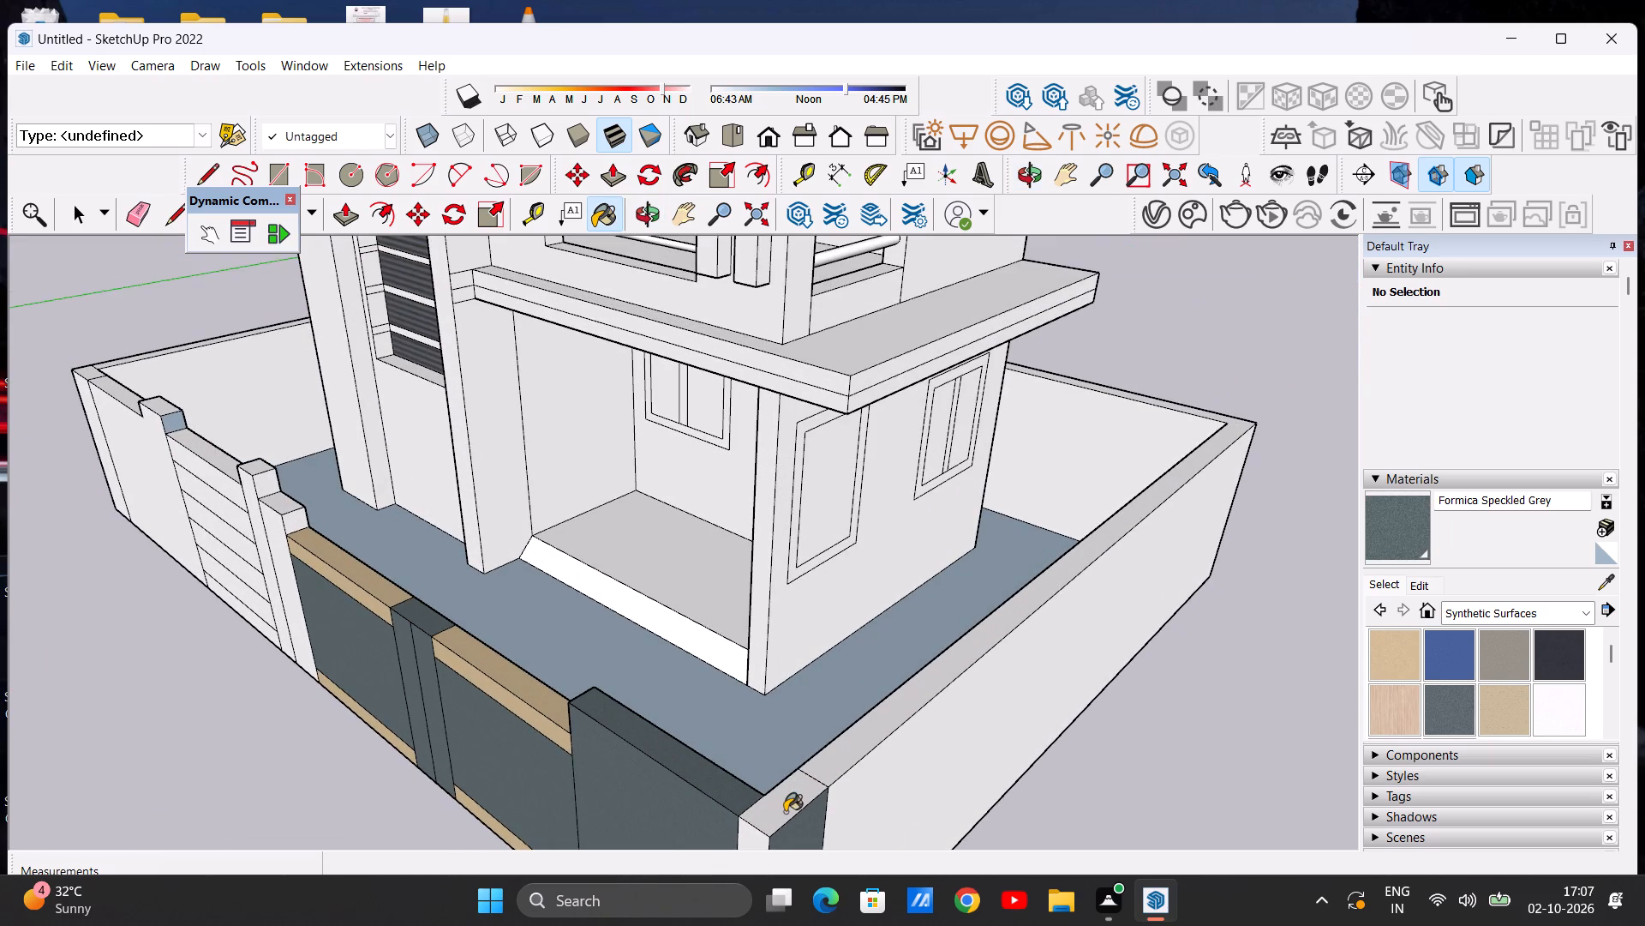
Paint the front, top and gate-side end faces of the narrow wall section between the two gates with Formica Speckled Grey.
scroll(799, 755, "down", 13)
middle_click_drag(750, 799, 945, 674)
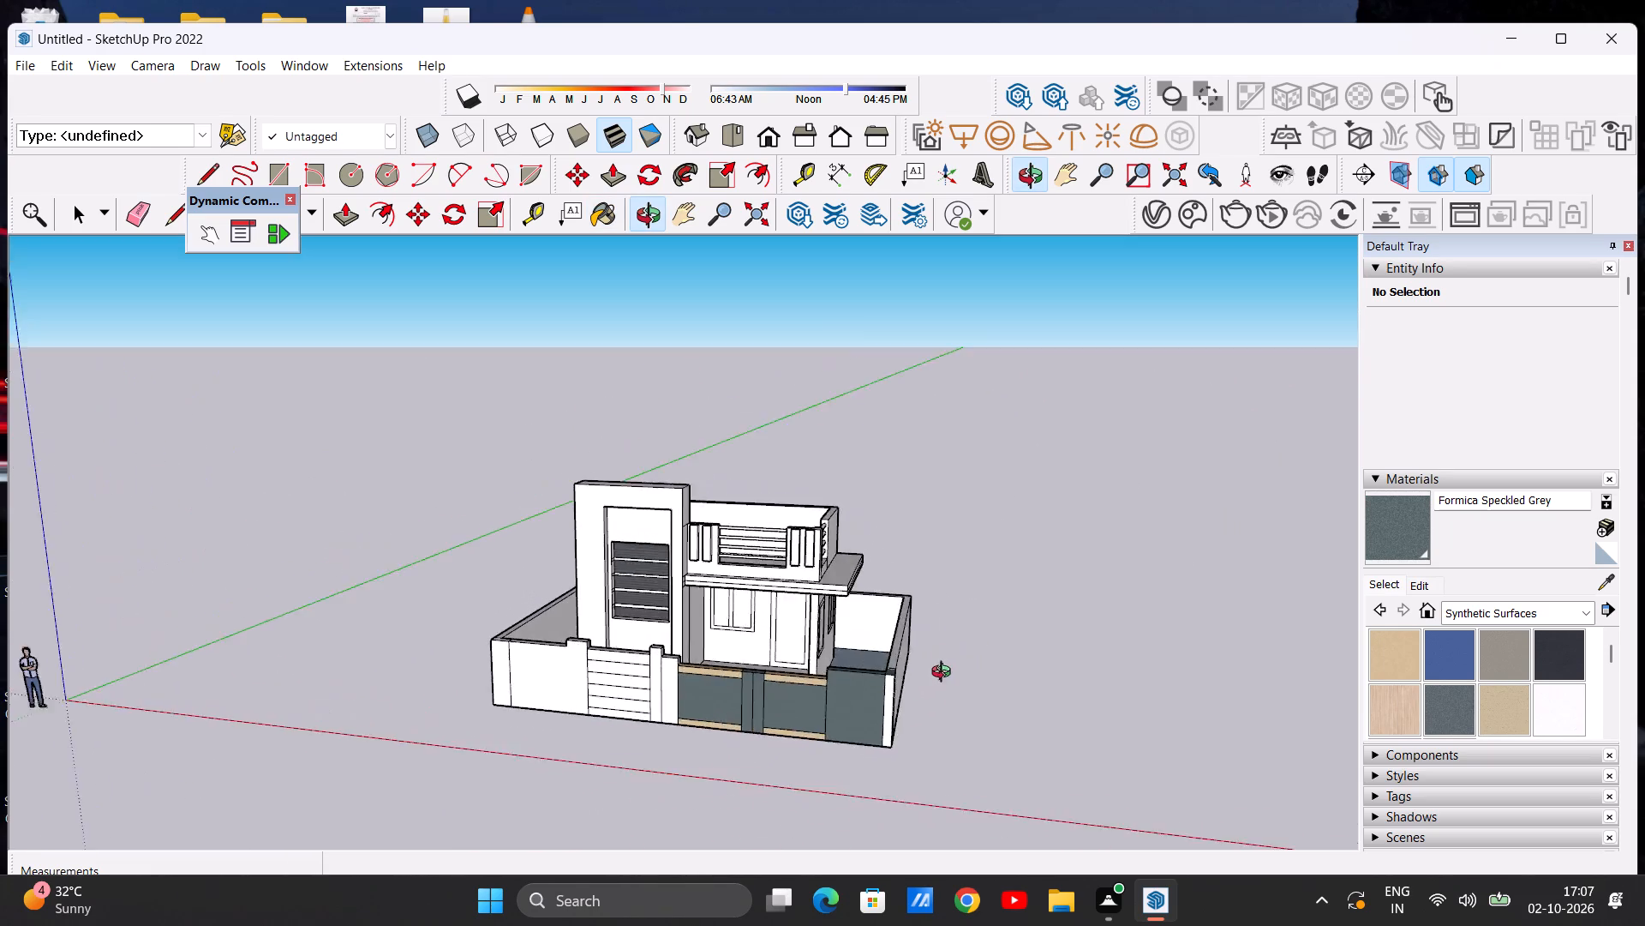
middle_click_drag(945, 674, 1008, 638)
scroll(706, 684, "up", 4)
scroll(616, 698, "down", 5)
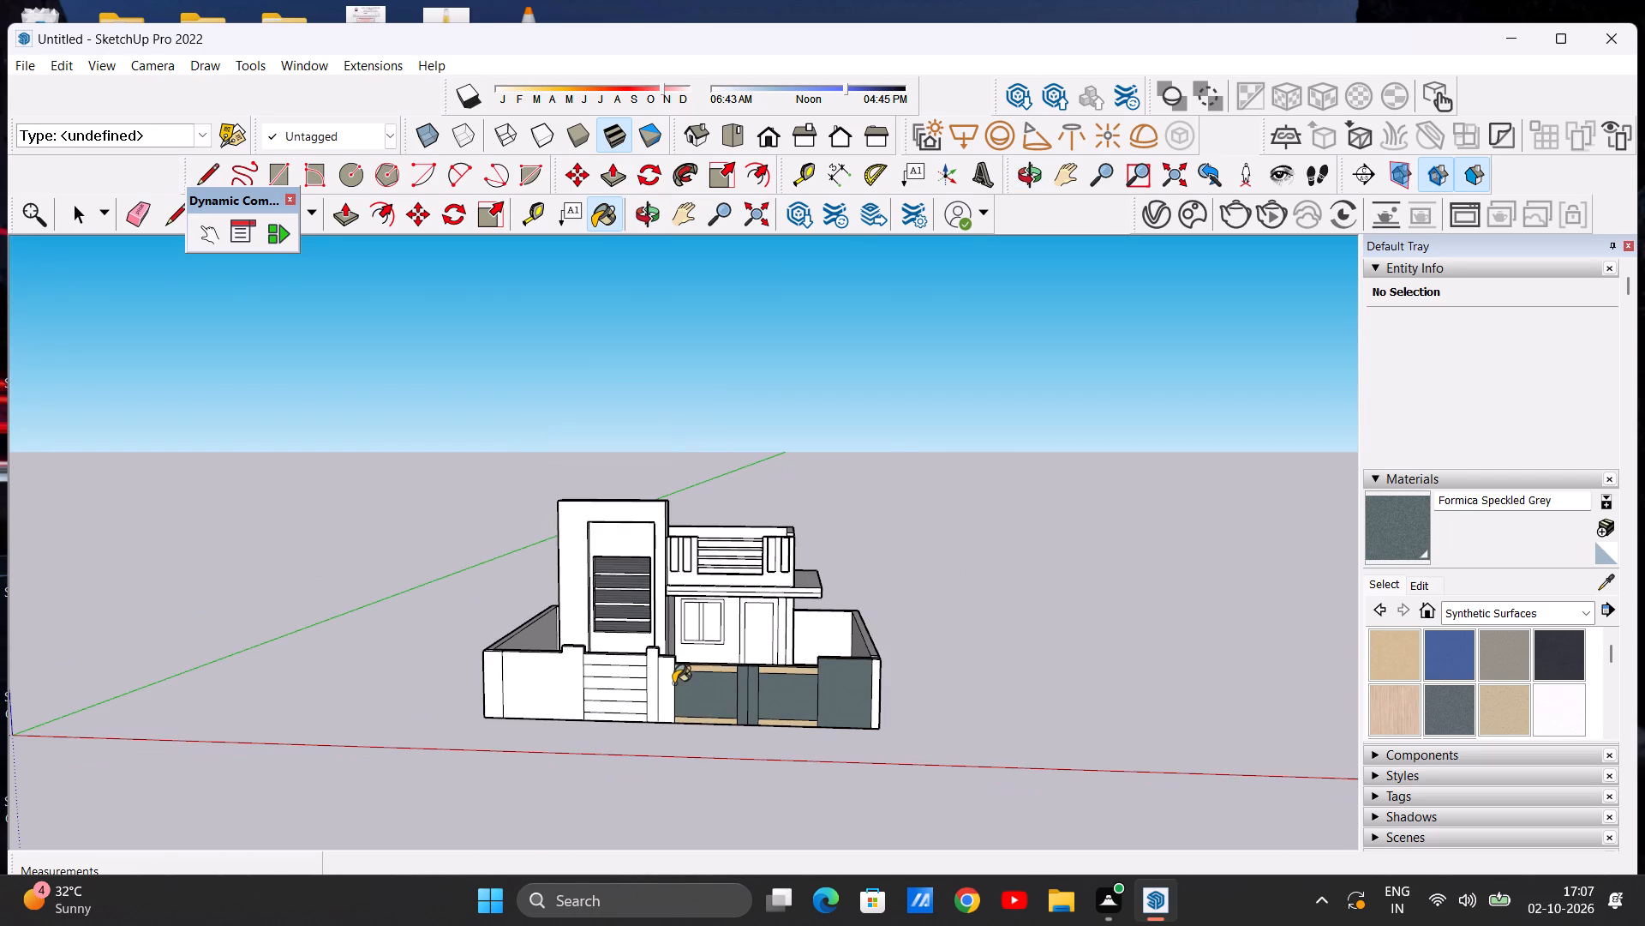
scroll(676, 683, "down", 2)
scroll(653, 700, "up", 11)
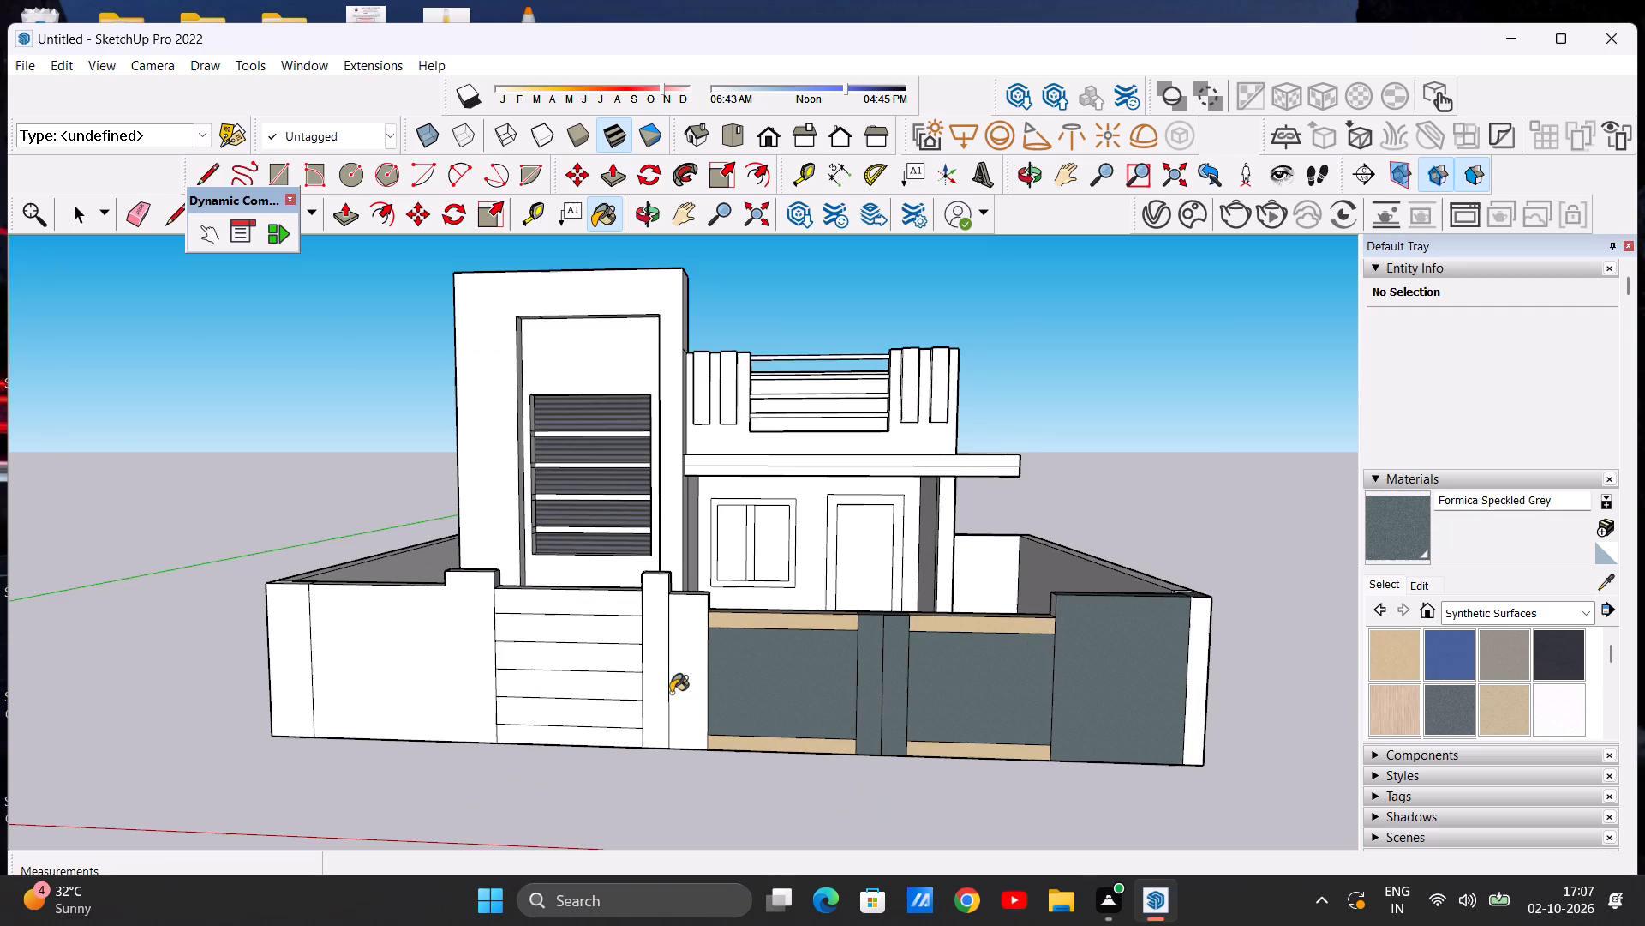
scroll(671, 693, "down", 5)
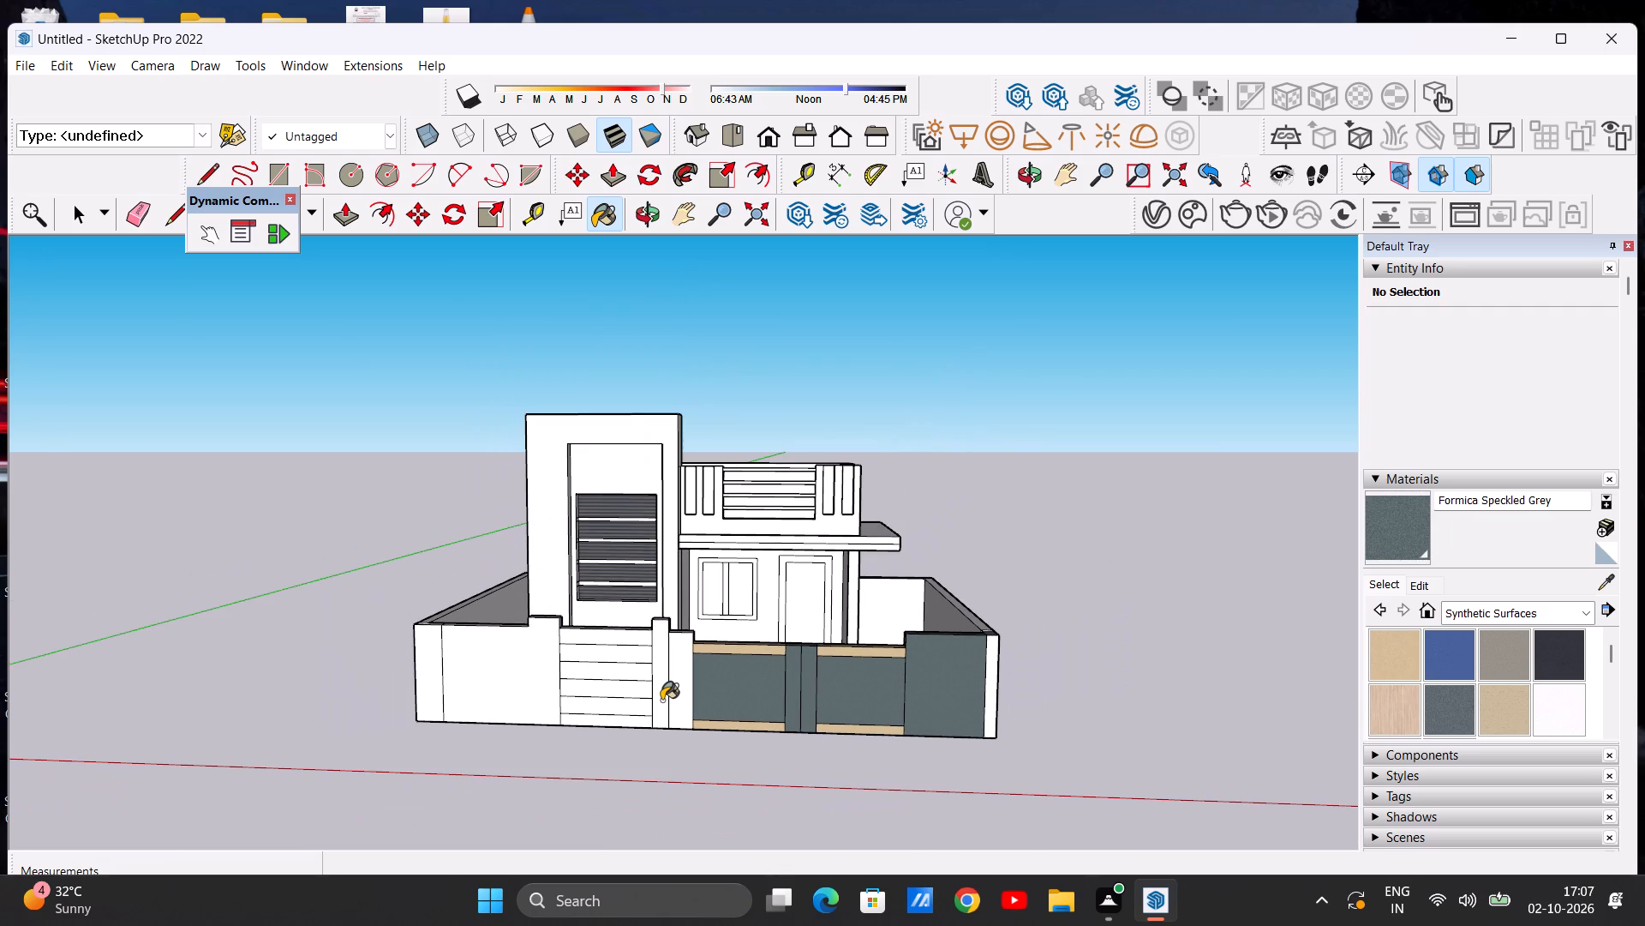
scroll(673, 692, "up", 11)
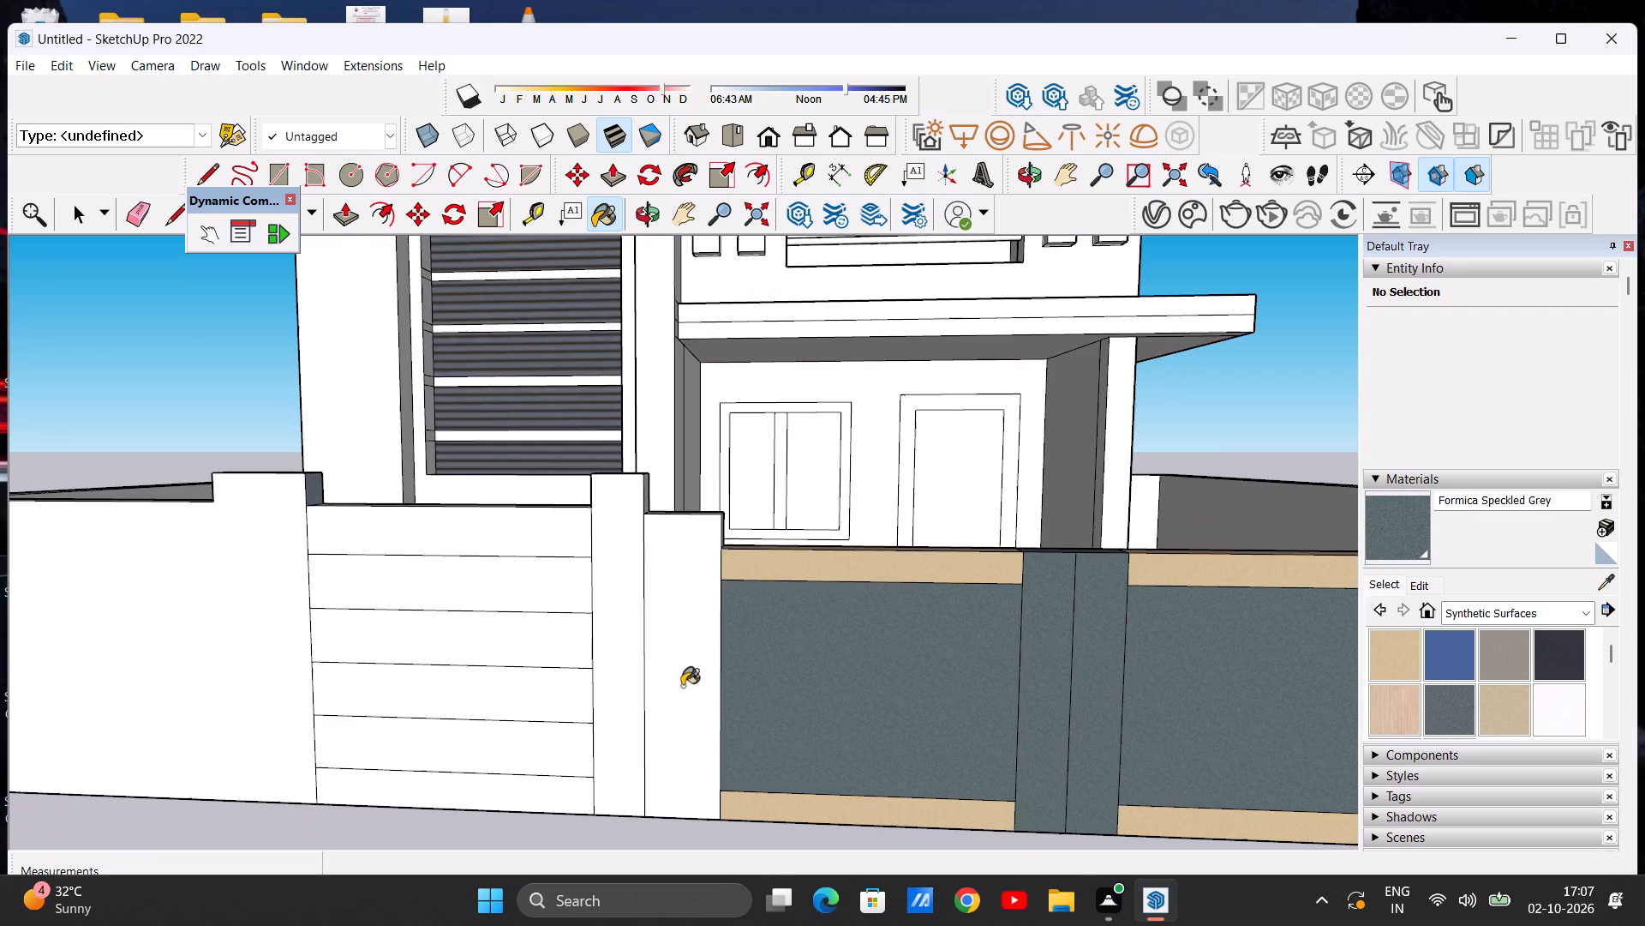
left_click(682, 686)
scroll(673, 683, "down", 6)
middle_click_drag(703, 643, 680, 812)
scroll(668, 691, "up", 3)
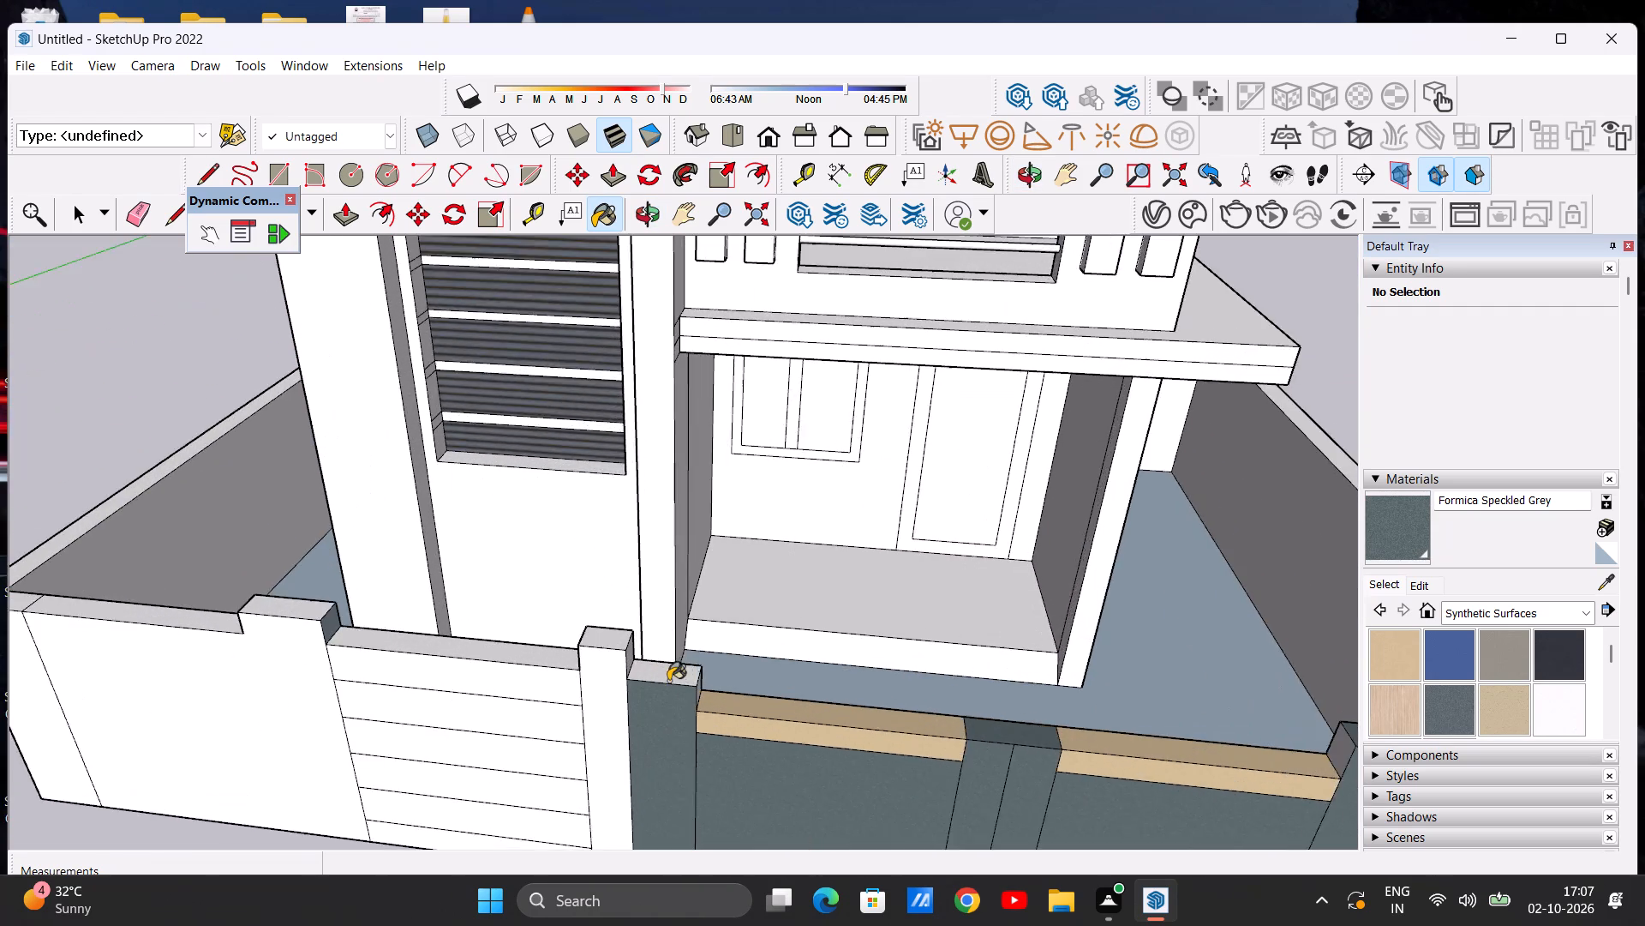
scroll(668, 681, "up", 8)
left_click(673, 675)
middle_click_drag(725, 709, 613, 682)
scroll(598, 670, "up", 2)
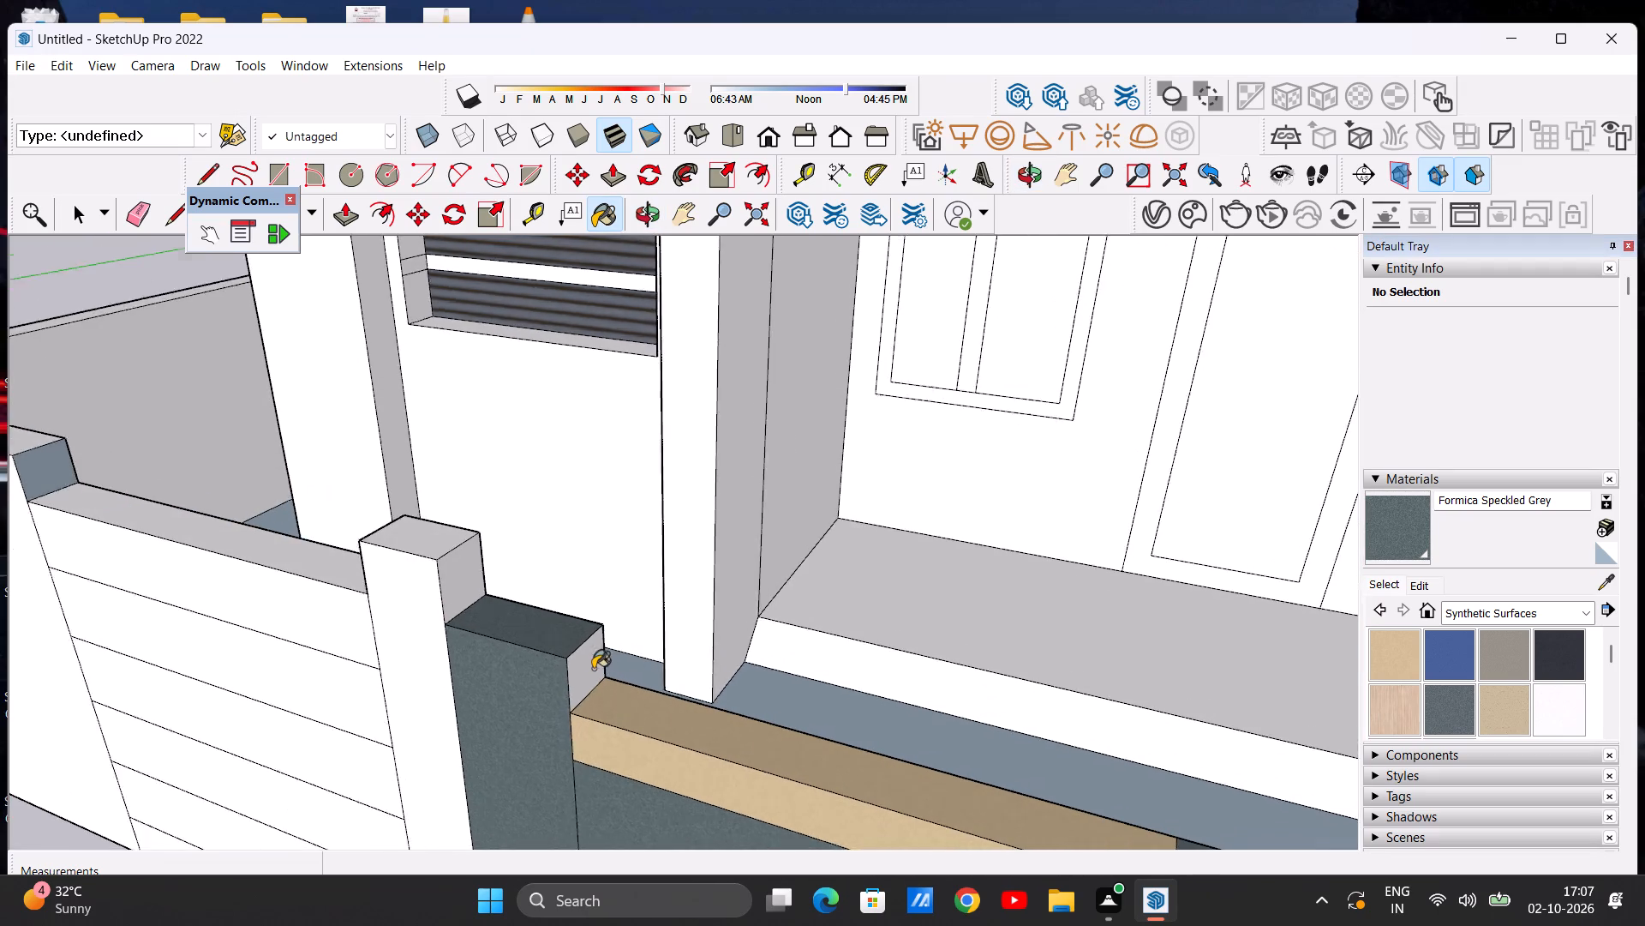
scroll(593, 669, "up", 3)
left_click(574, 669)
Paint the wide wall section's exposed end face above the main gate with Formica Speckled Grey.
scroll(602, 704, "down", 18)
middle_click_drag(601, 730, 999, 631)
scroll(1015, 611, "up", 12)
left_click(998, 631)
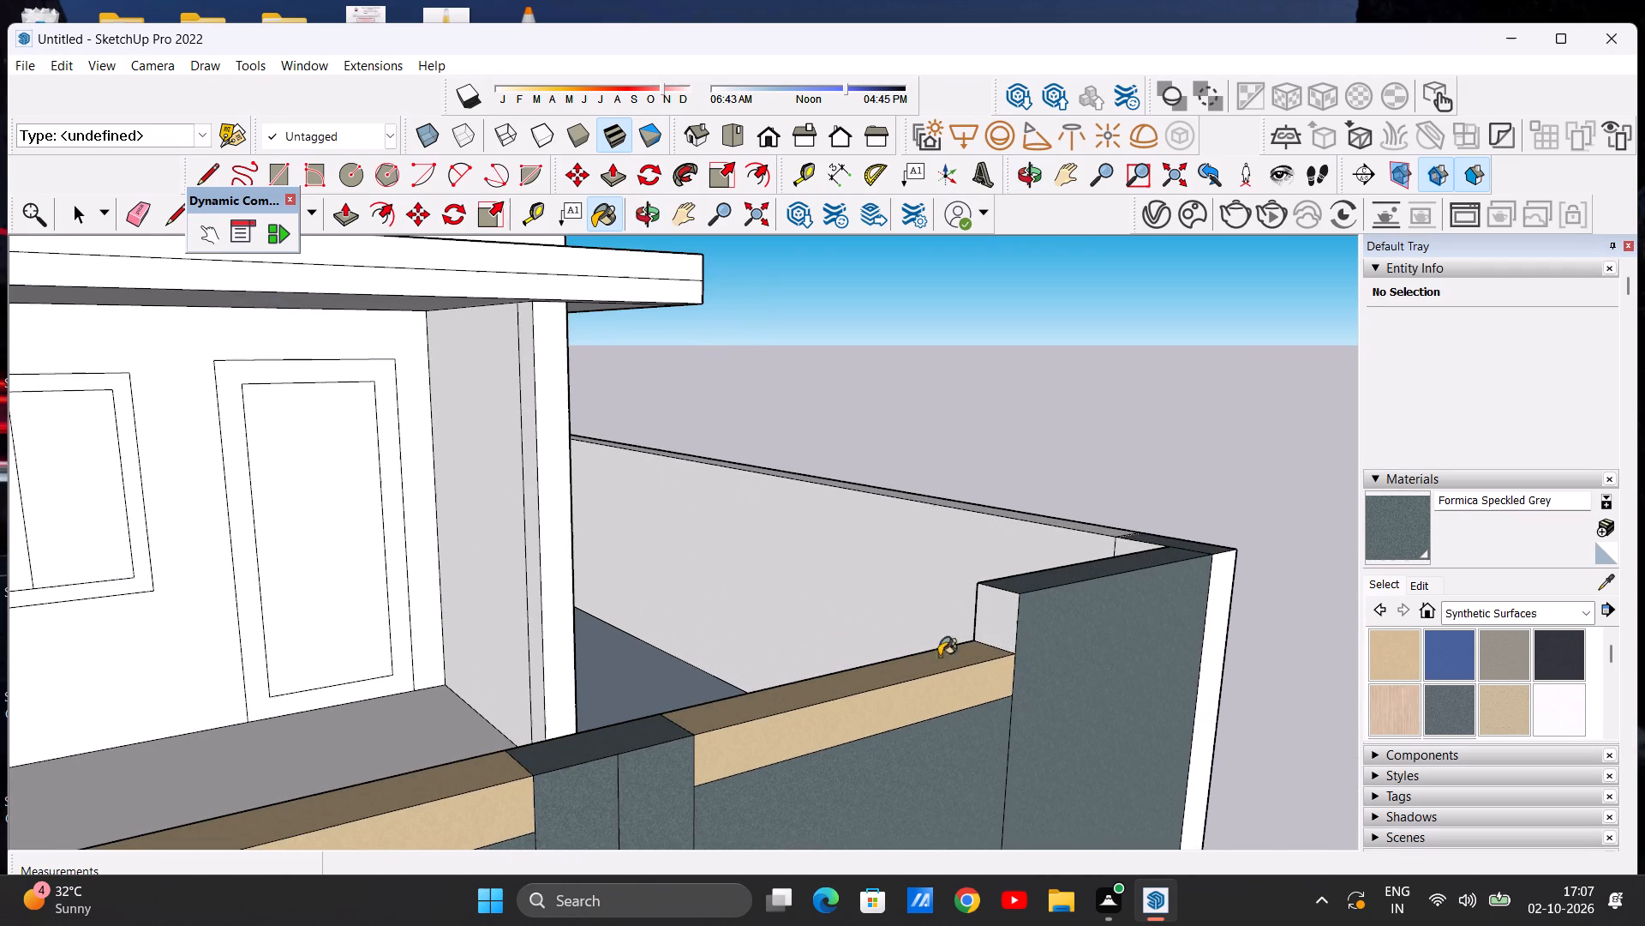
Examine the front boundary wall, especially the unpainted small gate with horizontal strips and its adjoining posts.
scroll(773, 694, "down", 19)
middle_click_drag(769, 697, 636, 661)
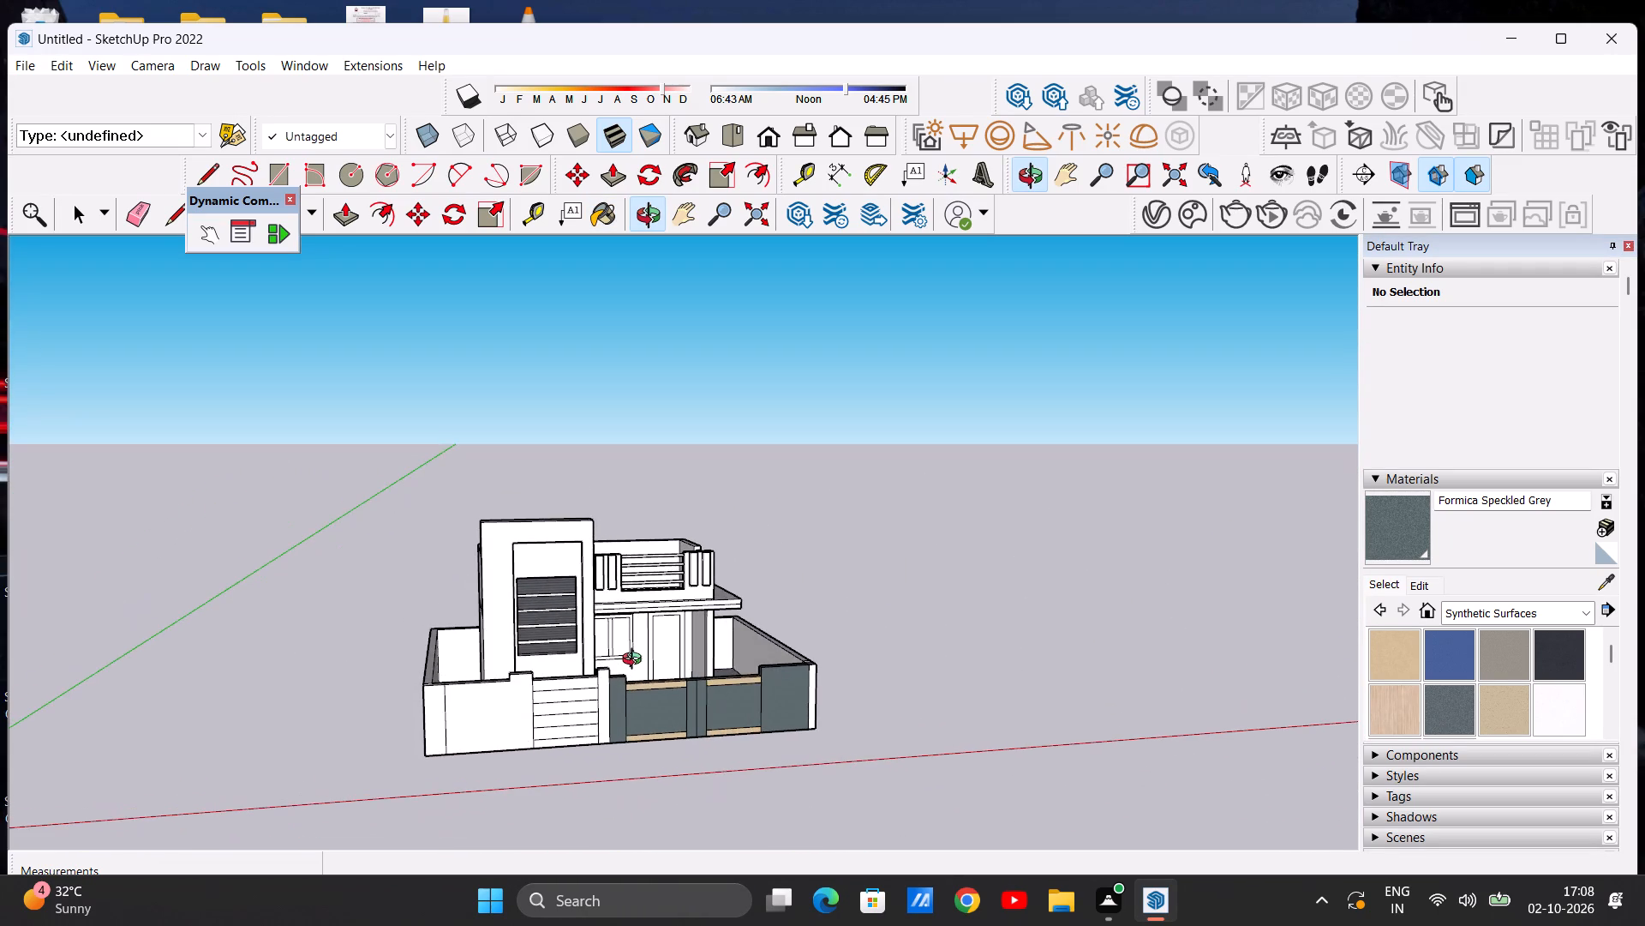
middle_click_drag(636, 661, 631, 642)
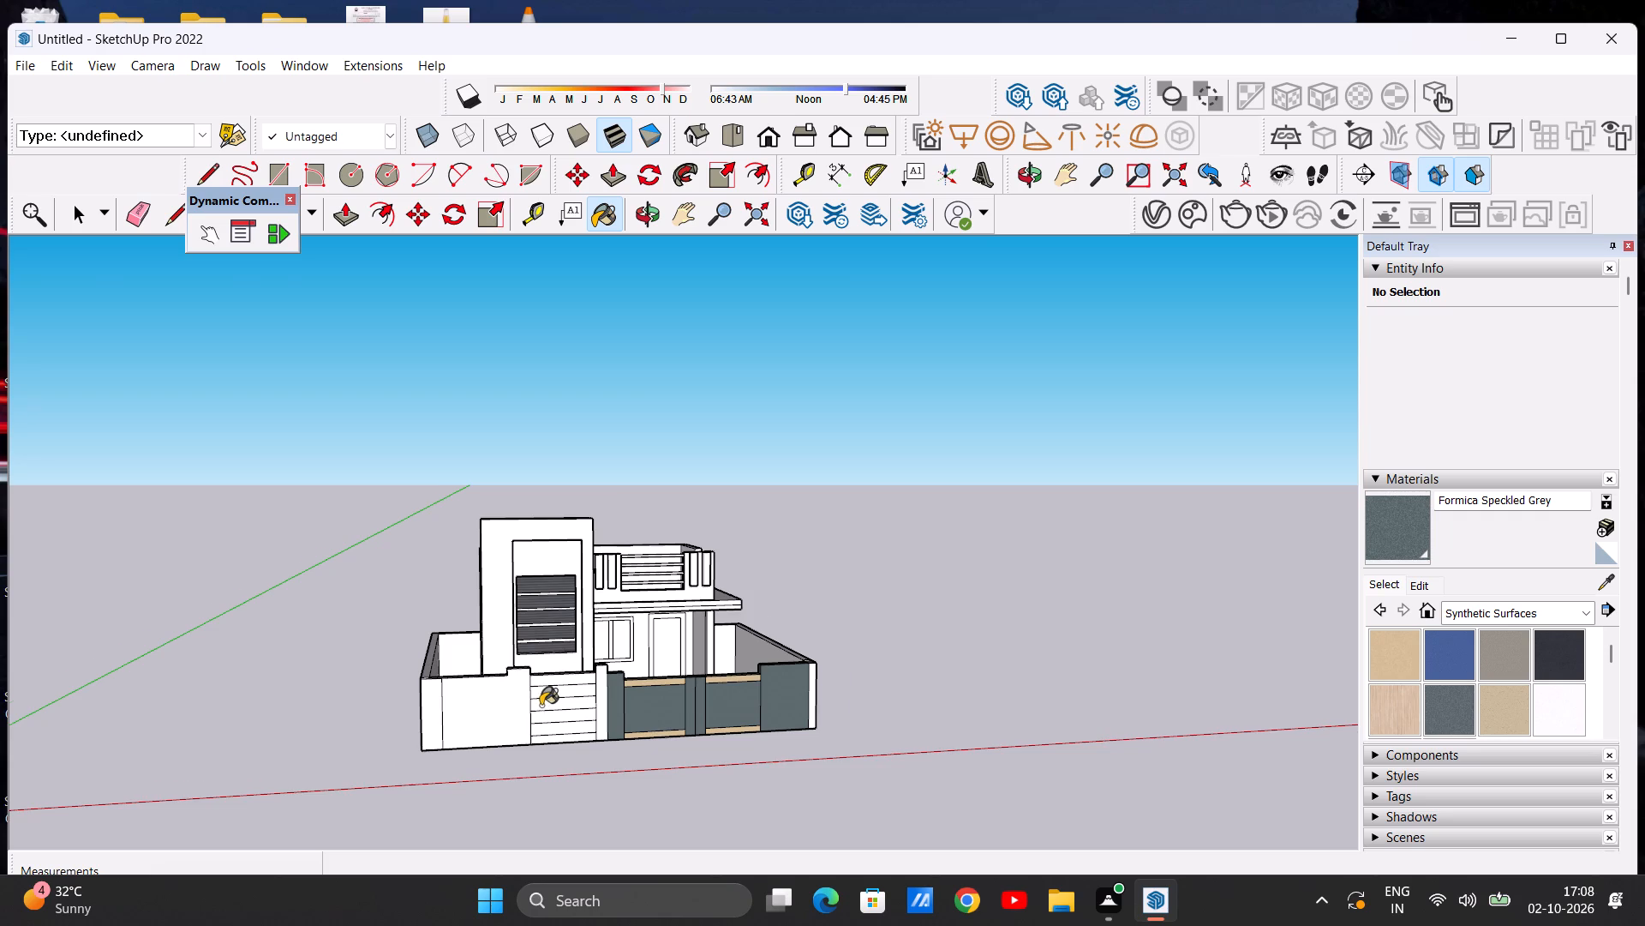
scroll(527, 706, "up", 1)
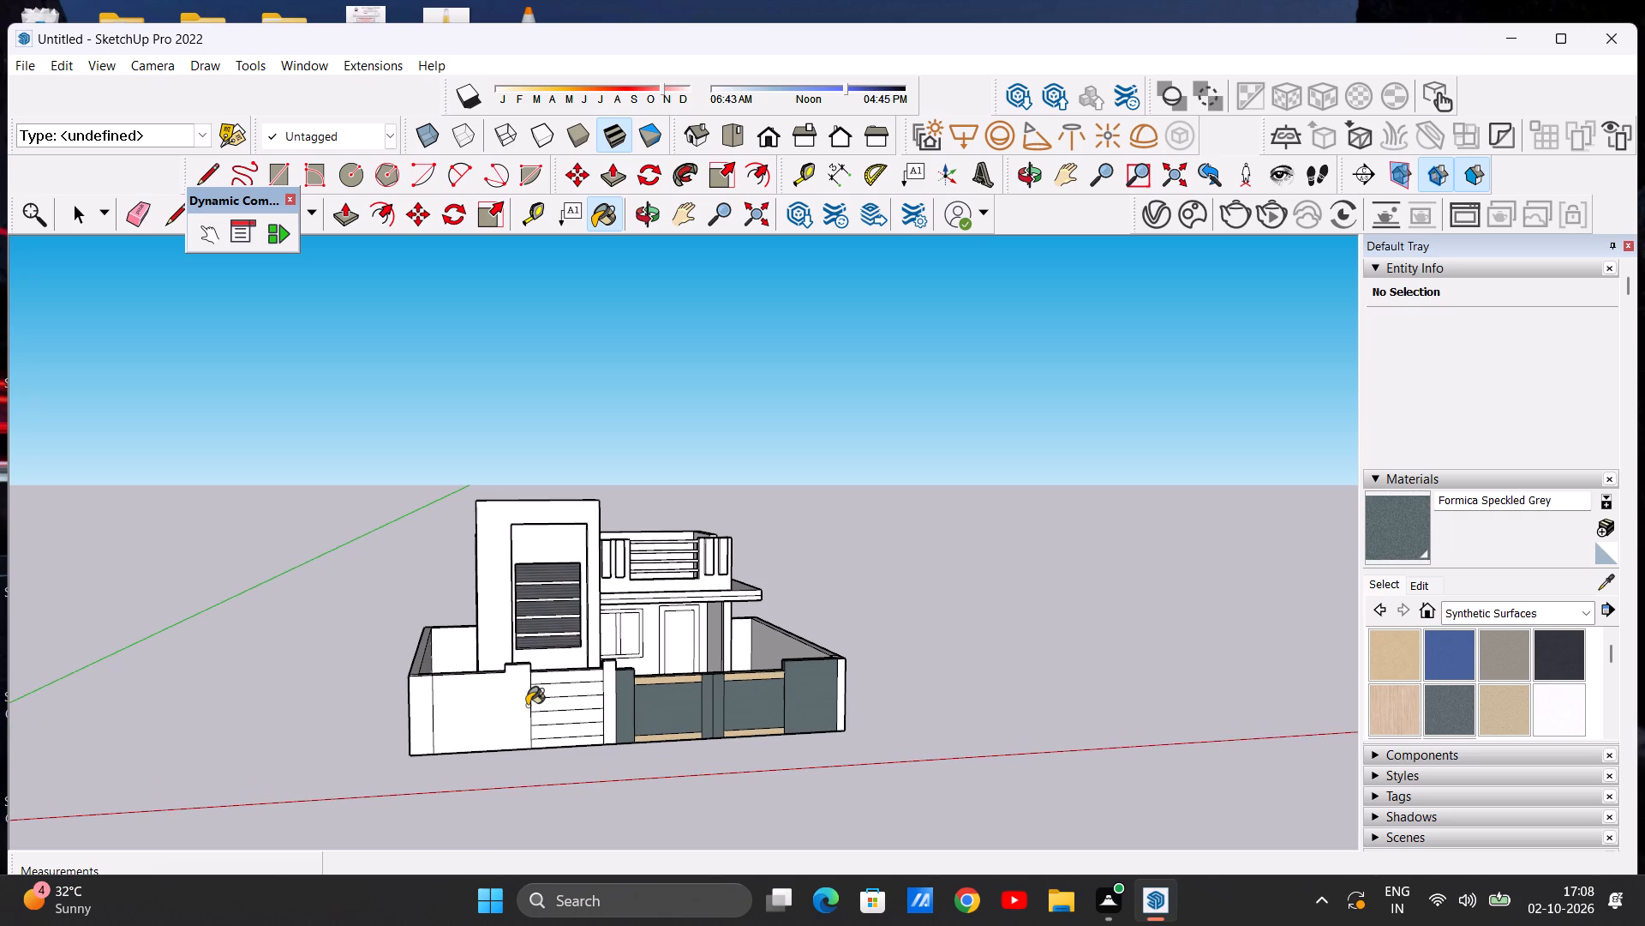
key("space")
scroll(572, 700, "down", 1)
scroll(601, 703, "up", 5)
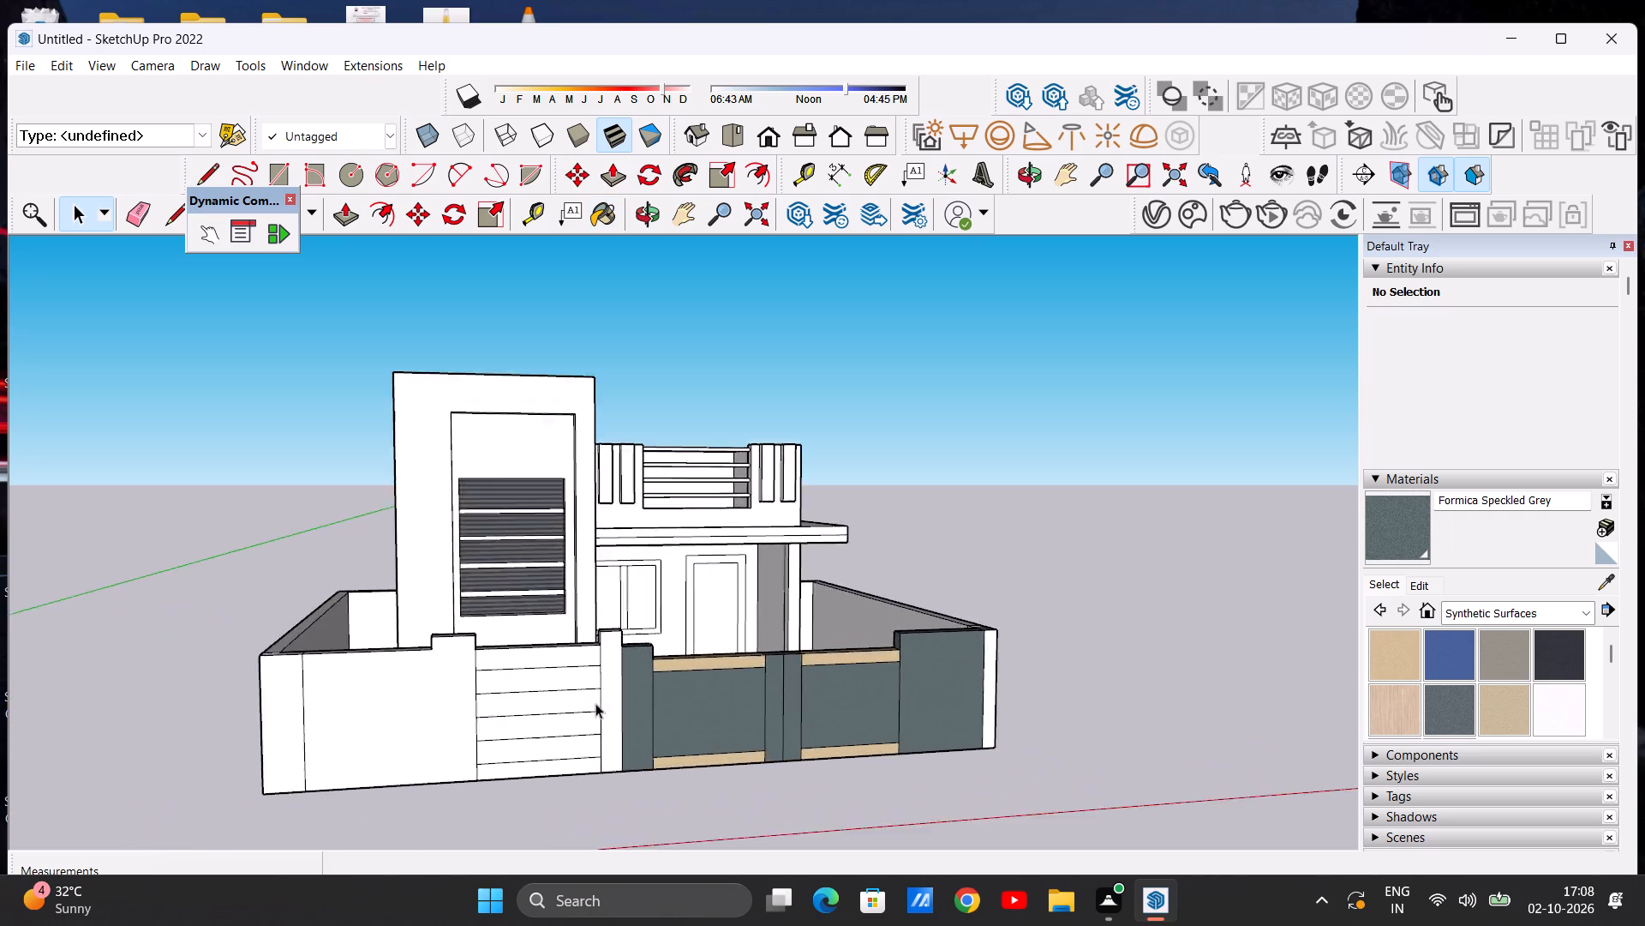
scroll(595, 703, "up", 5)
middle_click_drag(550, 701, 487, 717)
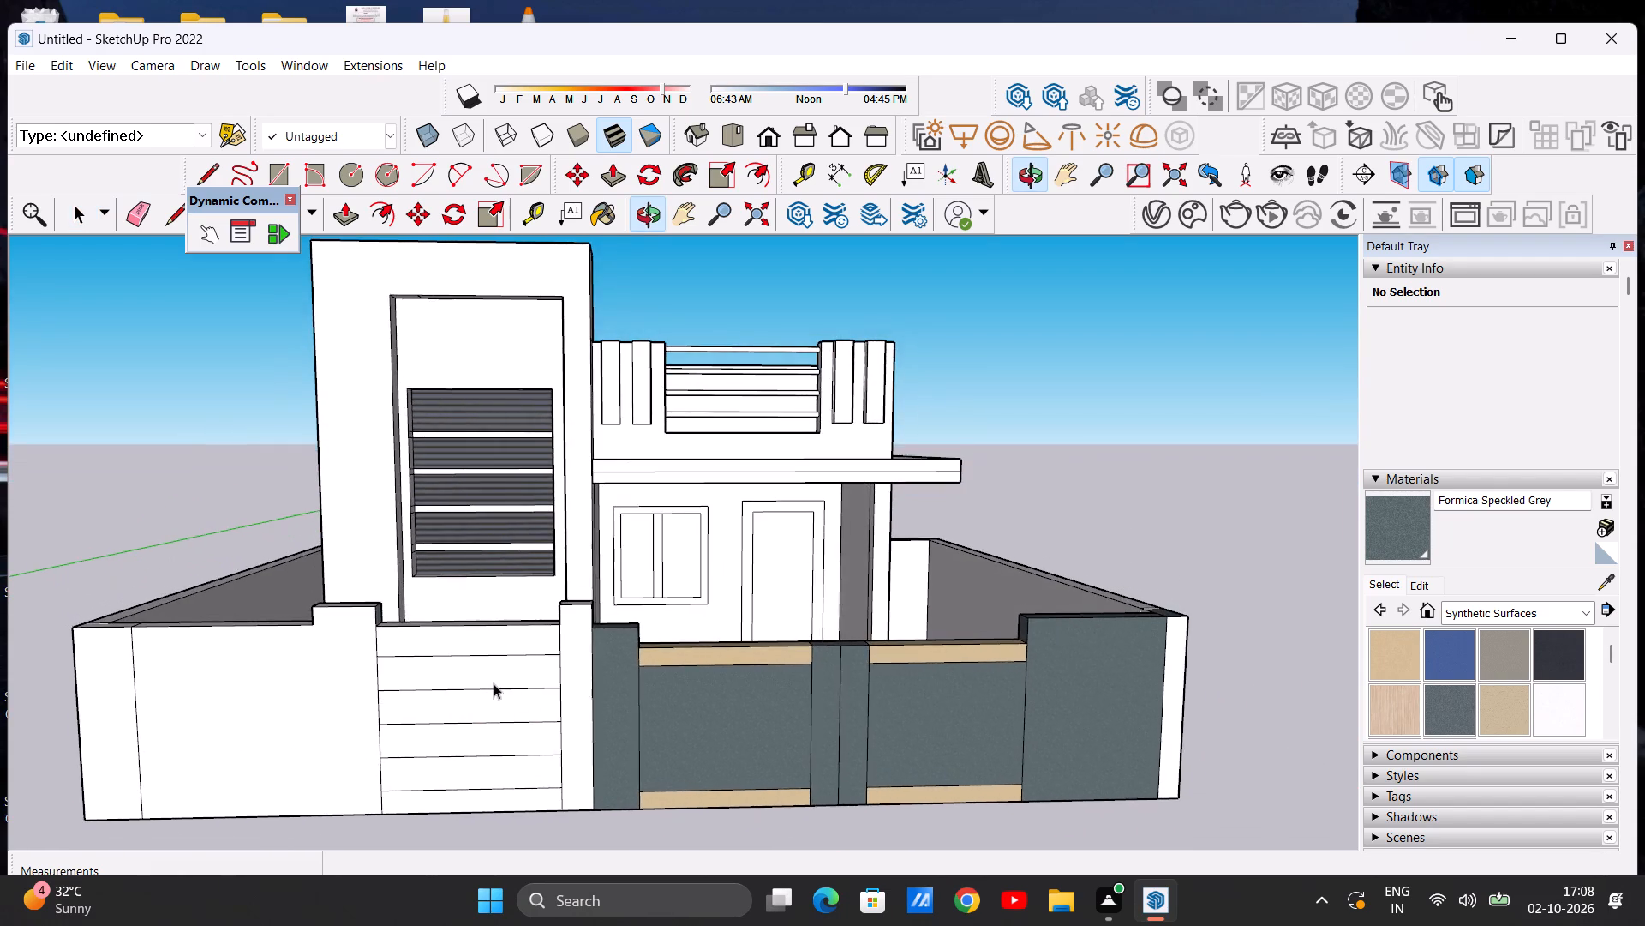
scroll(490, 677, "up", 3)
scroll(523, 701, "down", 4)
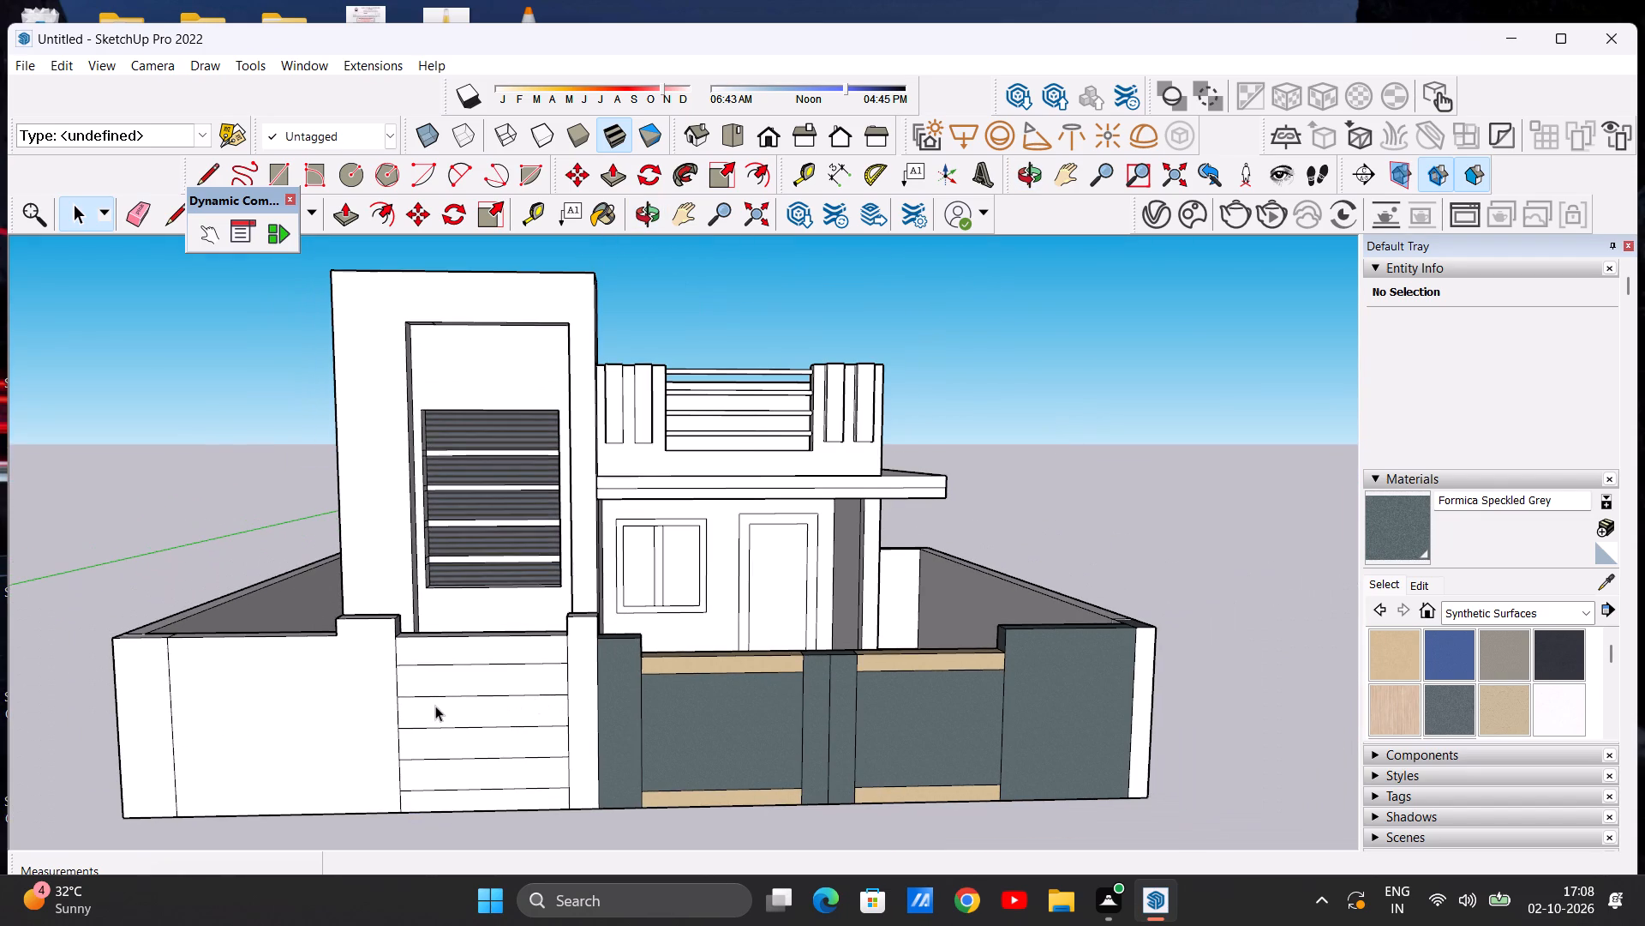
scroll(435, 706, "up", 4)
scroll(457, 700, "down", 3)
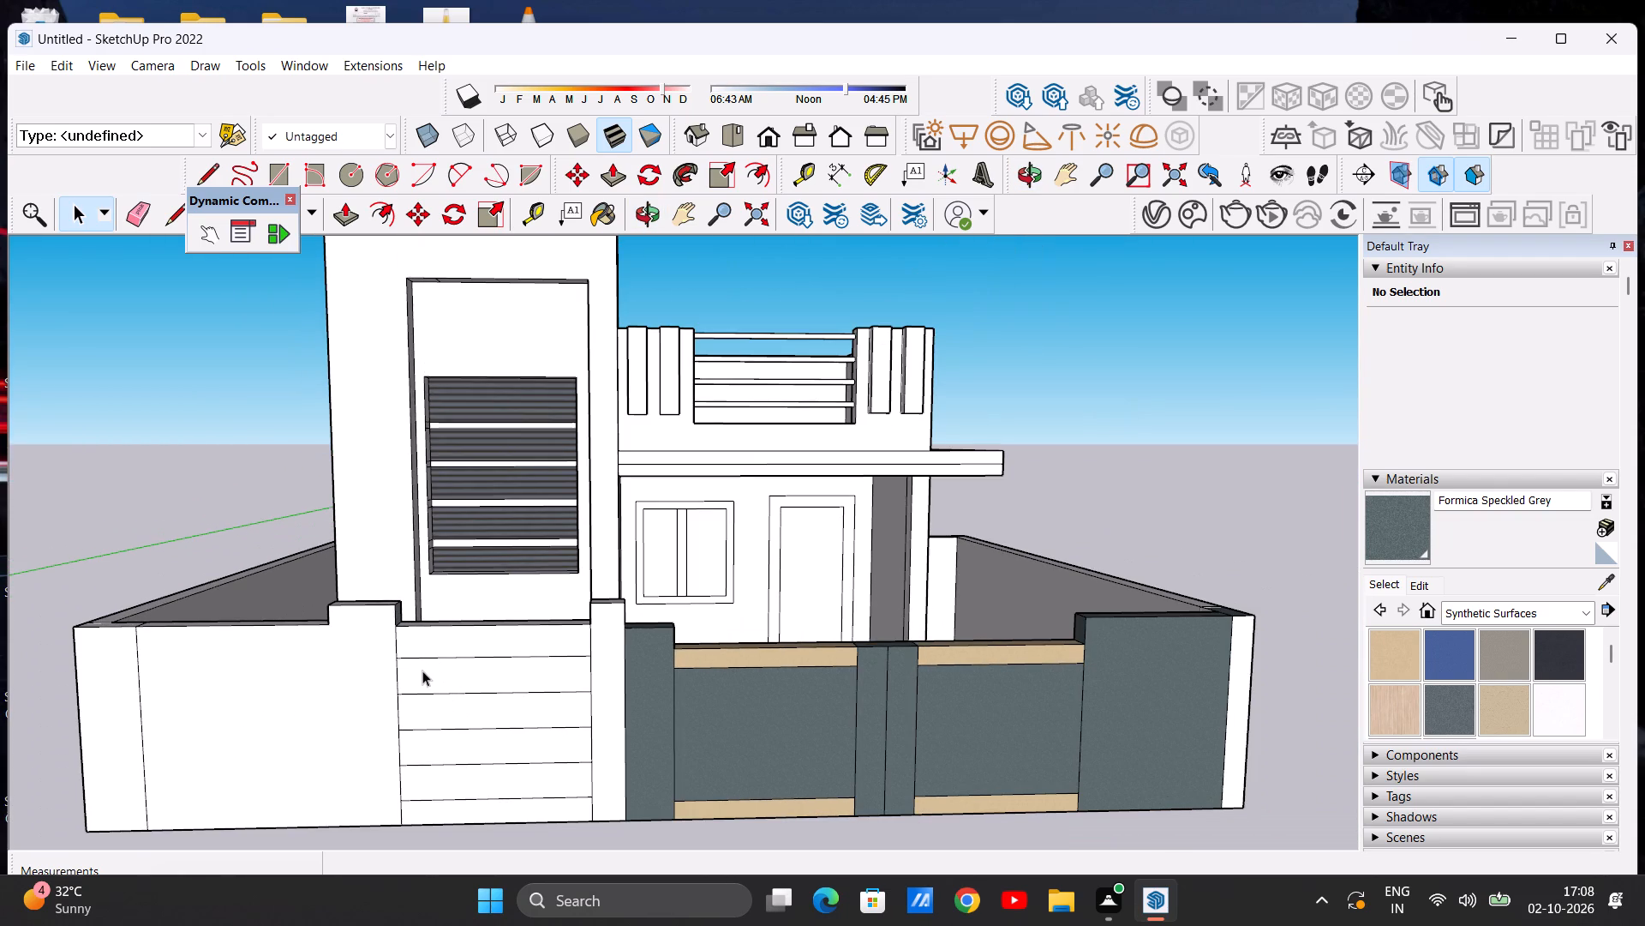
scroll(432, 658, "up", 4)
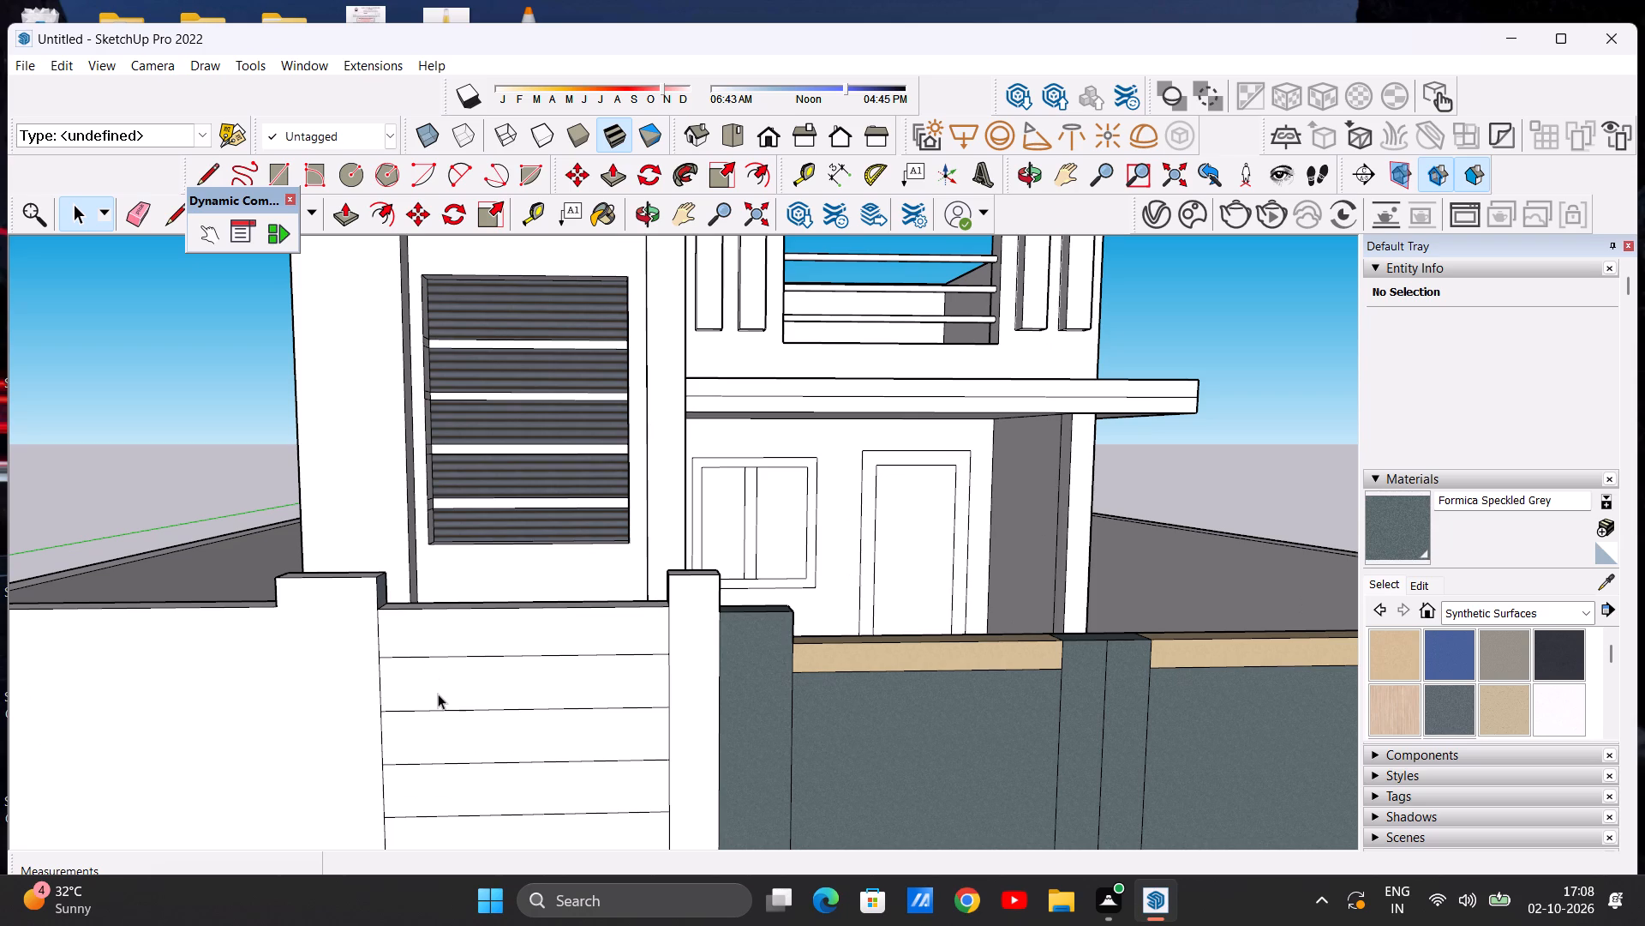
scroll(470, 698, "down", 11)
scroll(462, 743, "up", 5)
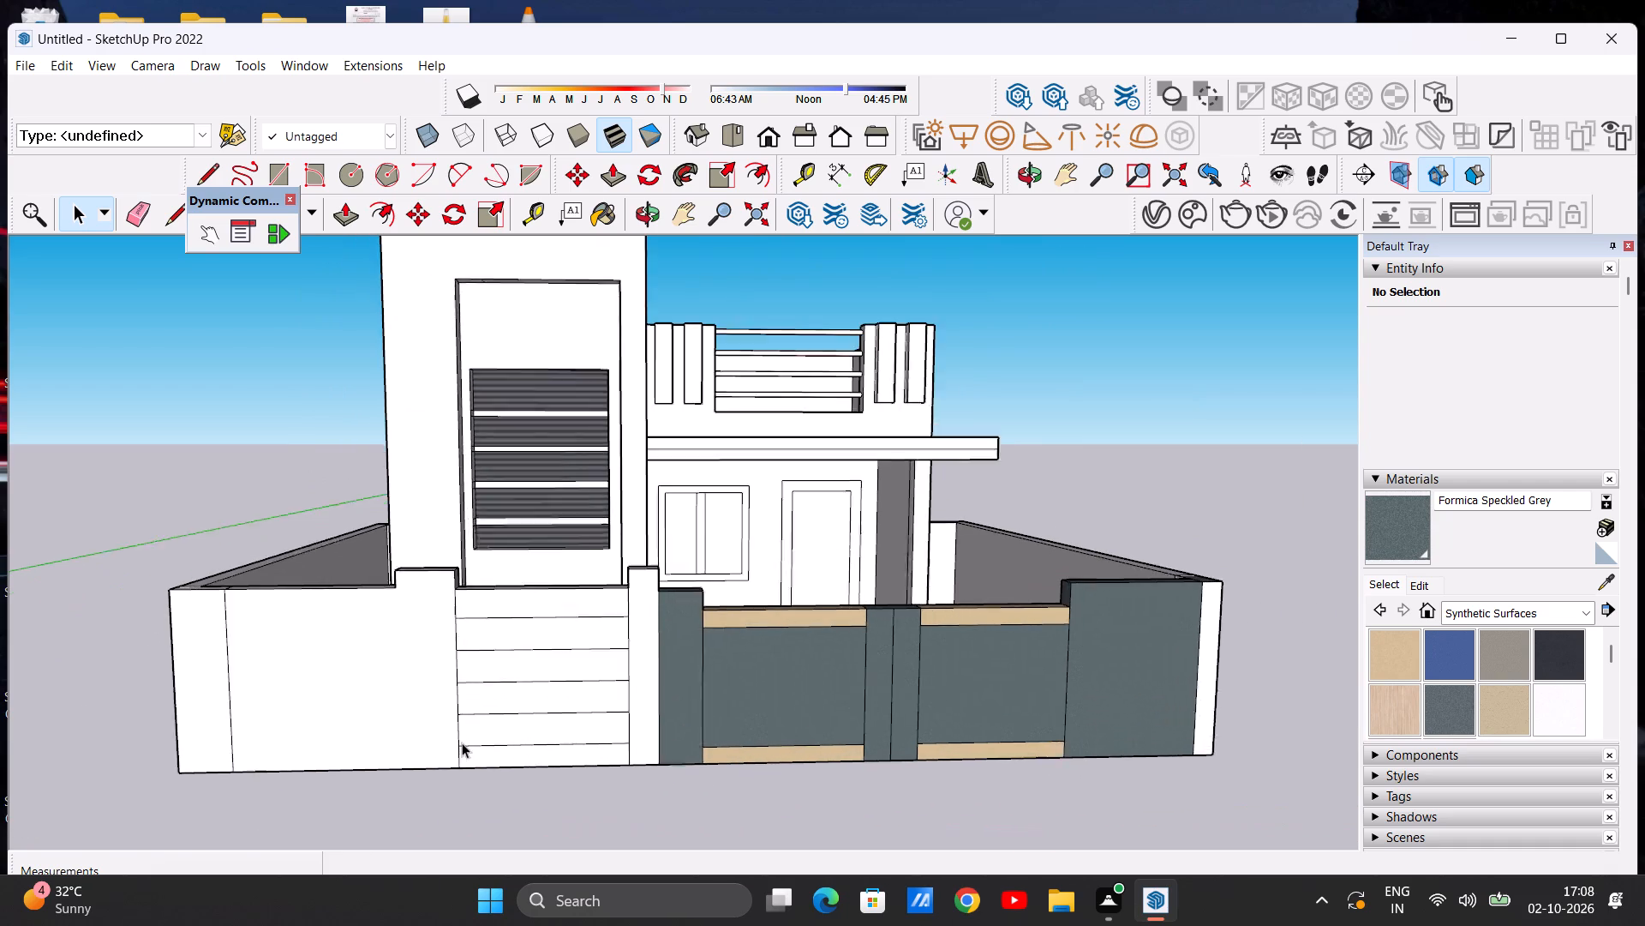
Push/Pull the small gate's top horizontal strip outward by about 2 7/8".
scroll(462, 743, "up", 1)
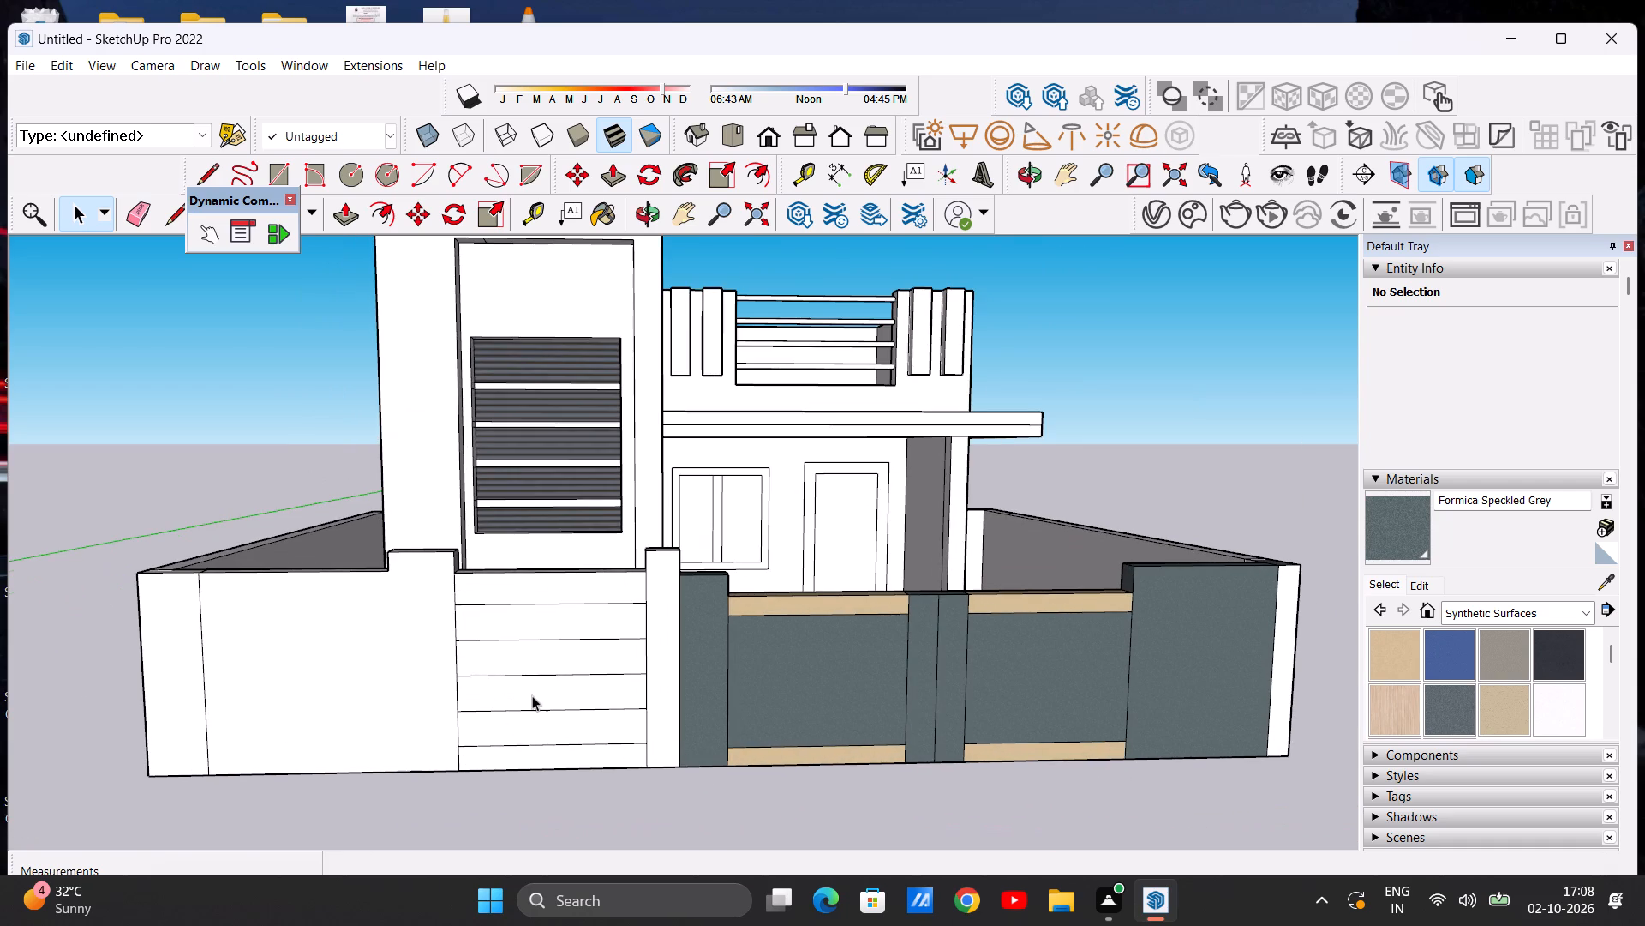
scroll(532, 695, "down", 2)
middle_click_drag(492, 676, 679, 686)
scroll(678, 650, "up", 1)
key("p")
scroll(645, 640, "down", 5)
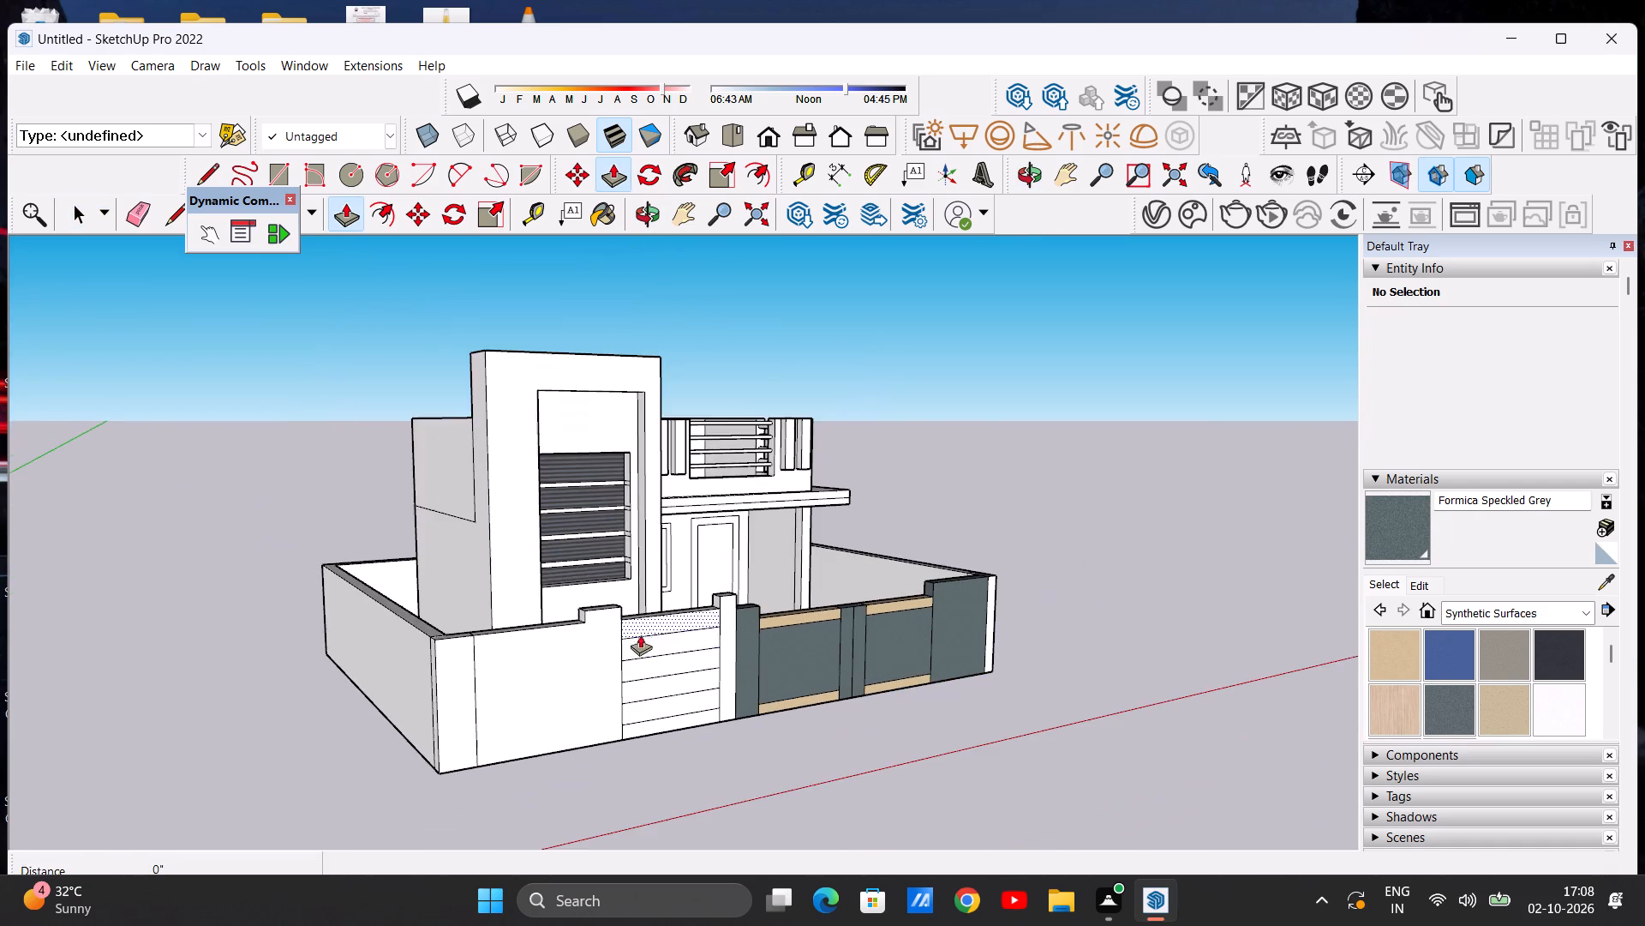
middle_click_drag(590, 686, 646, 695)
scroll(700, 628, "up", 13)
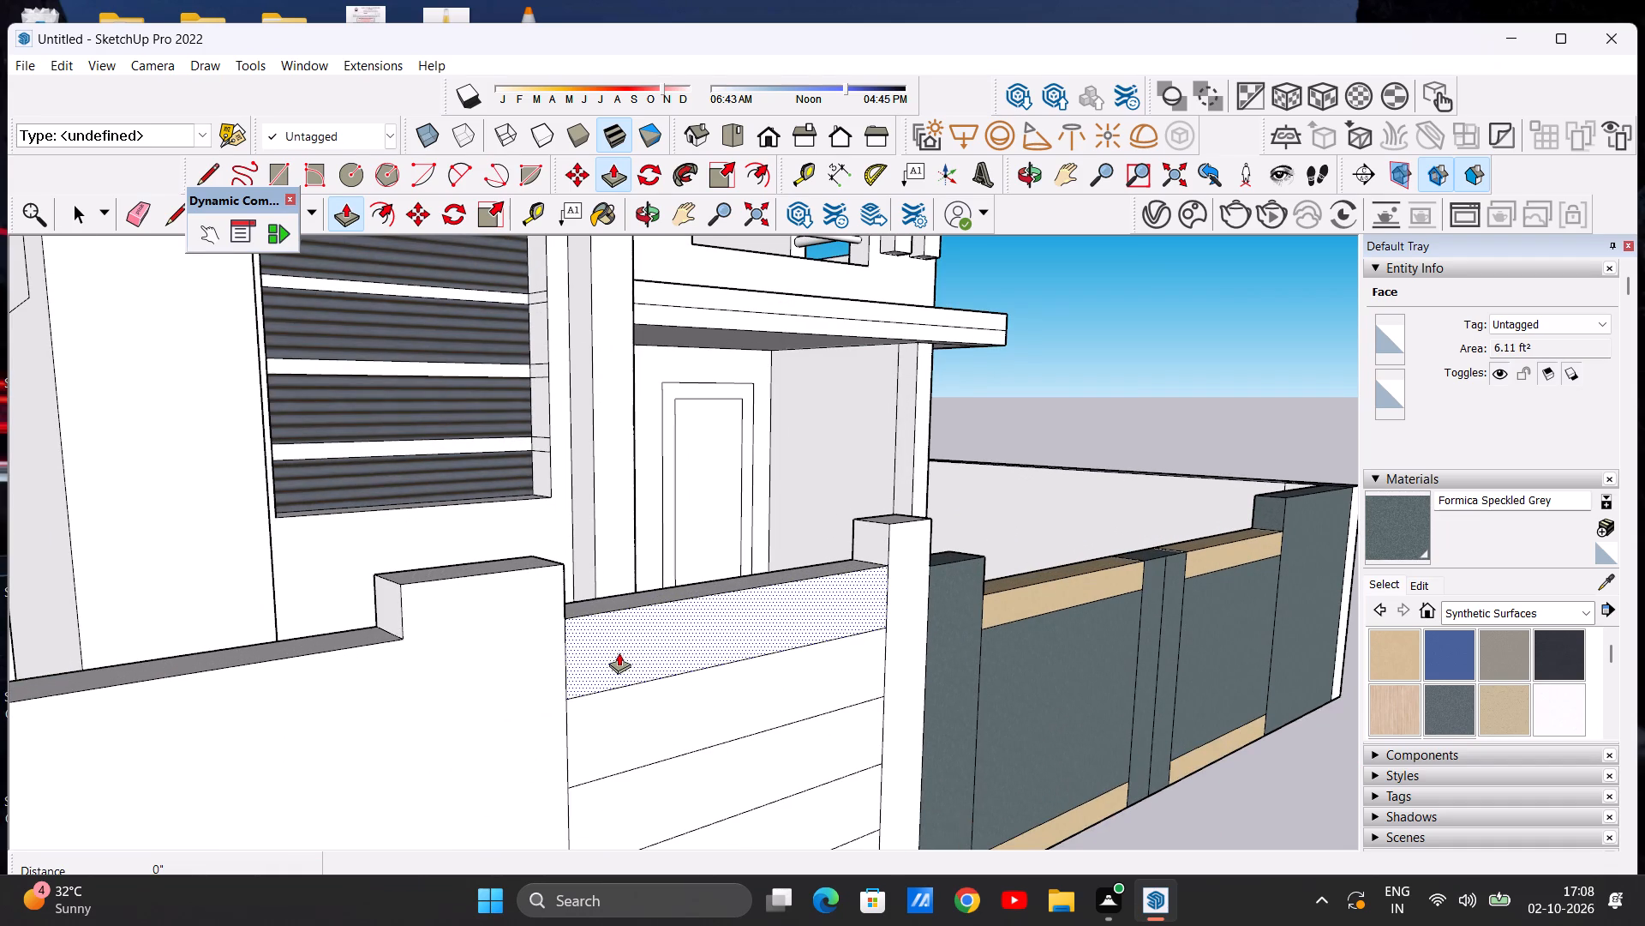
left_click(616, 650)
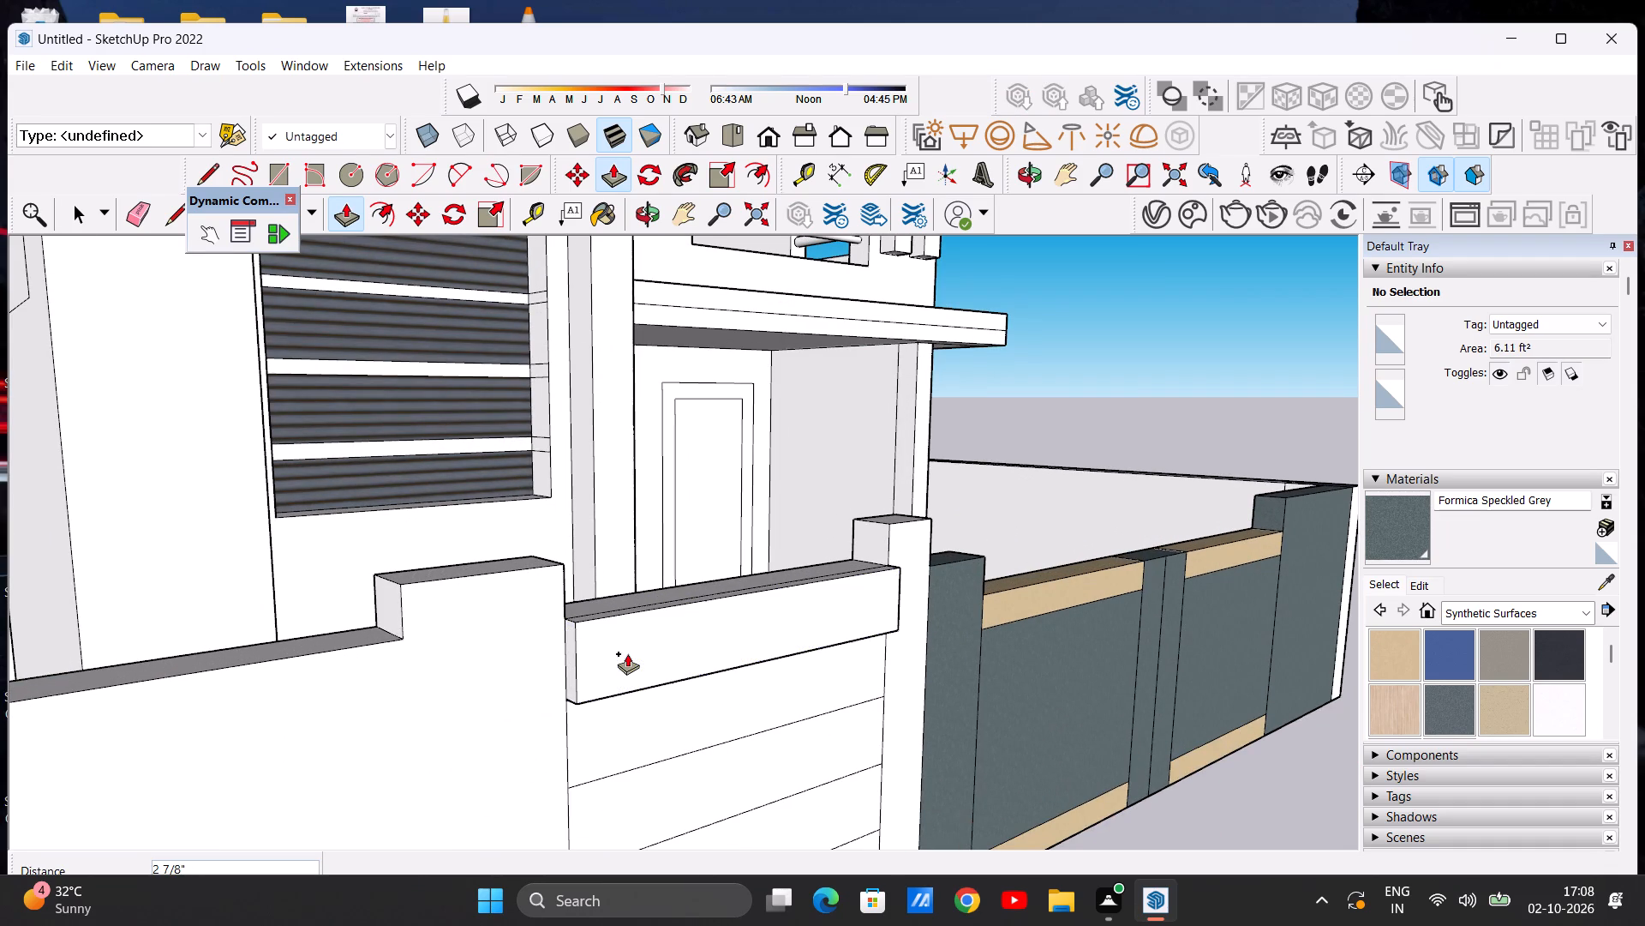
left_click(627, 653)
Push/Pull the small gate's second, third and fourth strips outward 2 7/8", flush with the top strip.
left_click(589, 735)
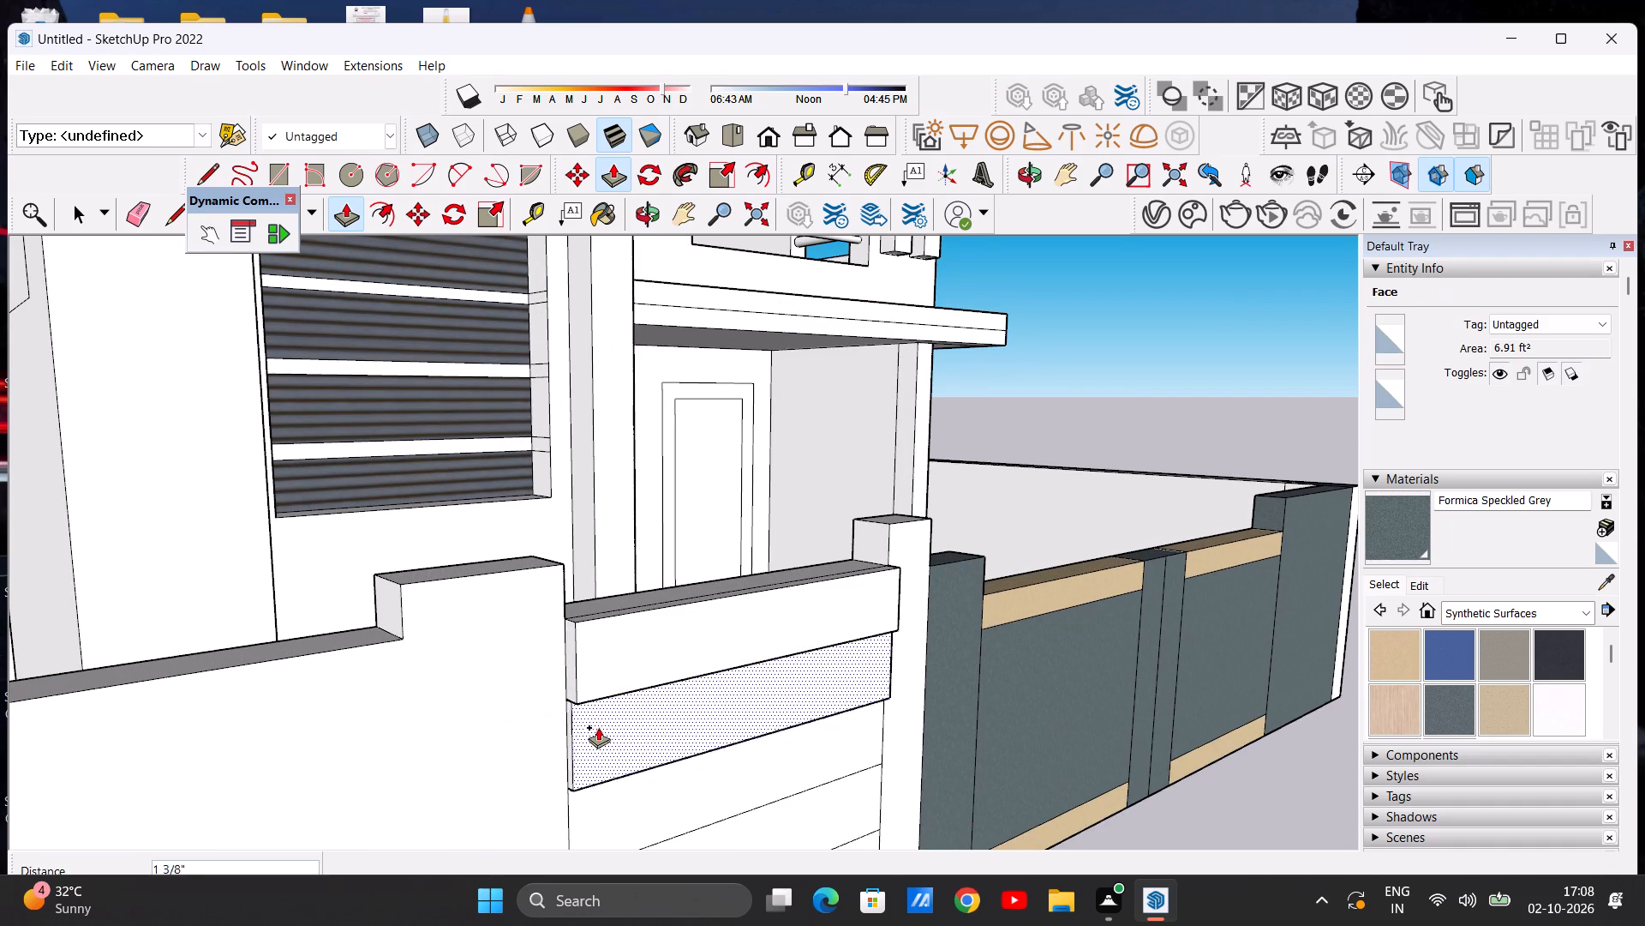
left_click(583, 706)
scroll(607, 702, "down", 8)
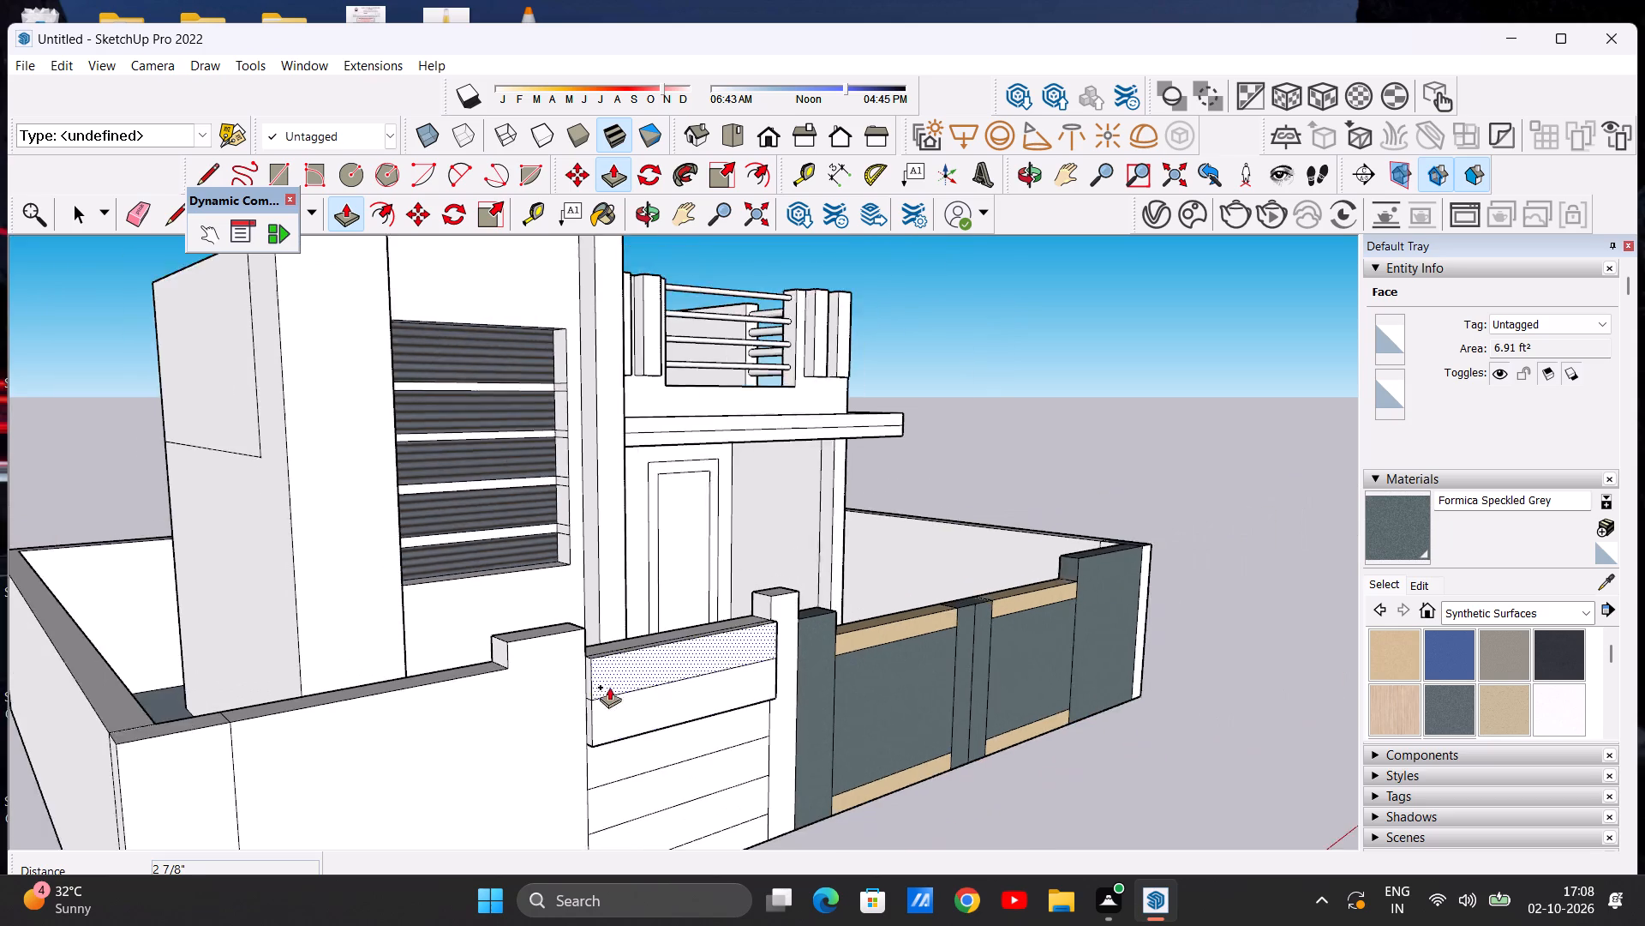
scroll(599, 773, "up", 11)
left_click(573, 730)
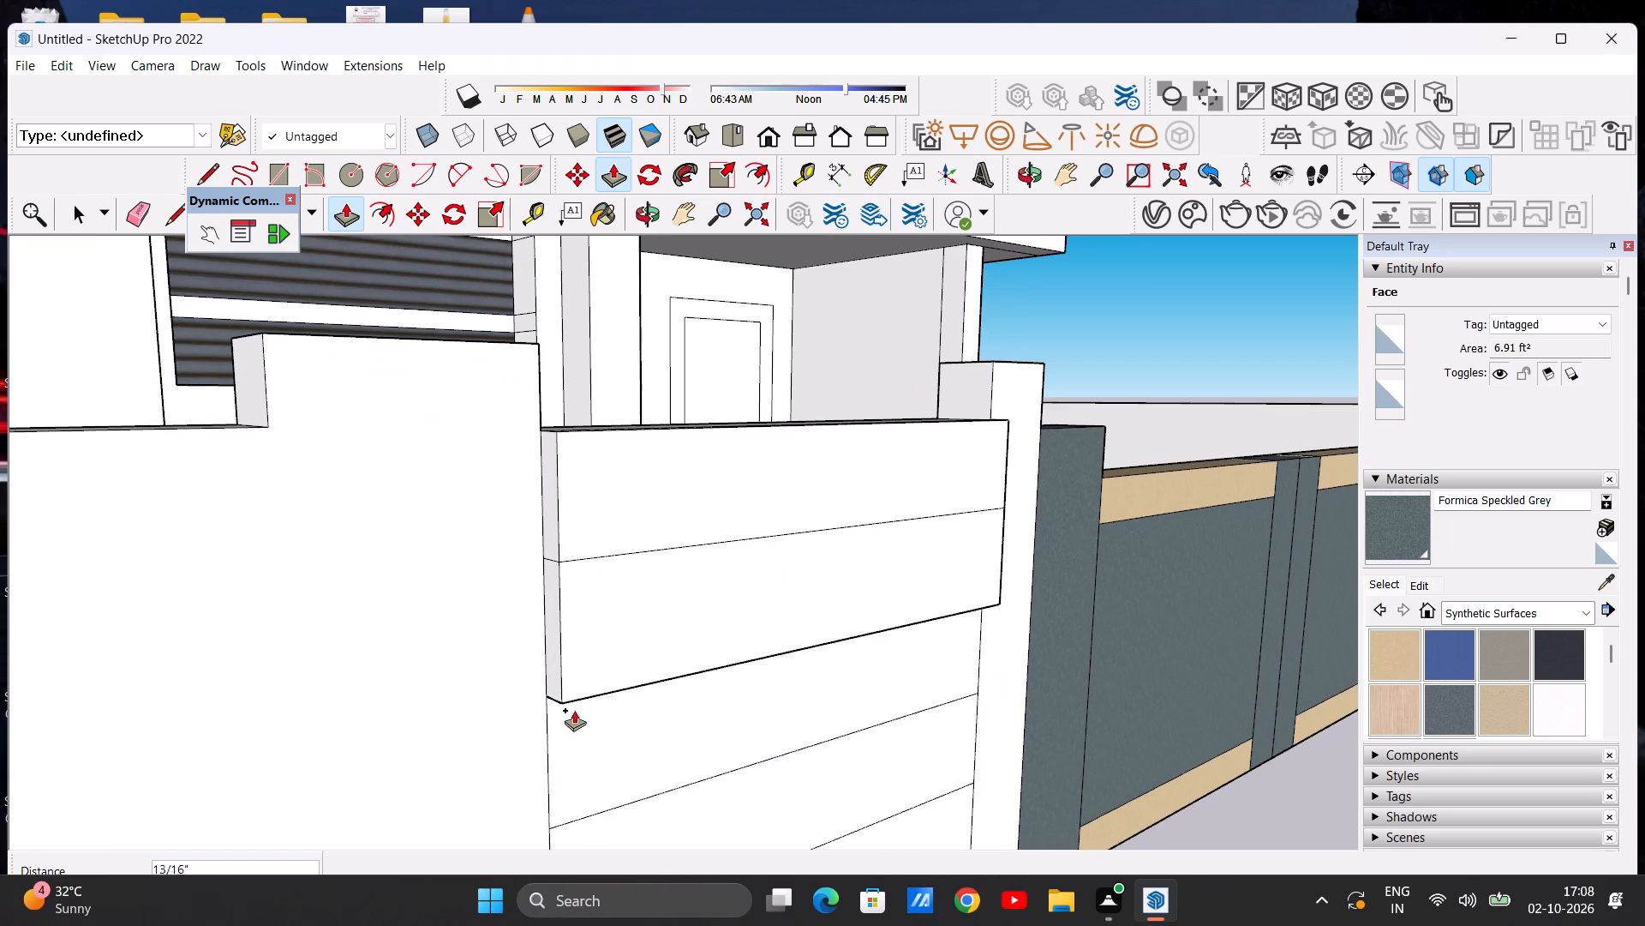
left_click(571, 703)
scroll(598, 701, "down", 11)
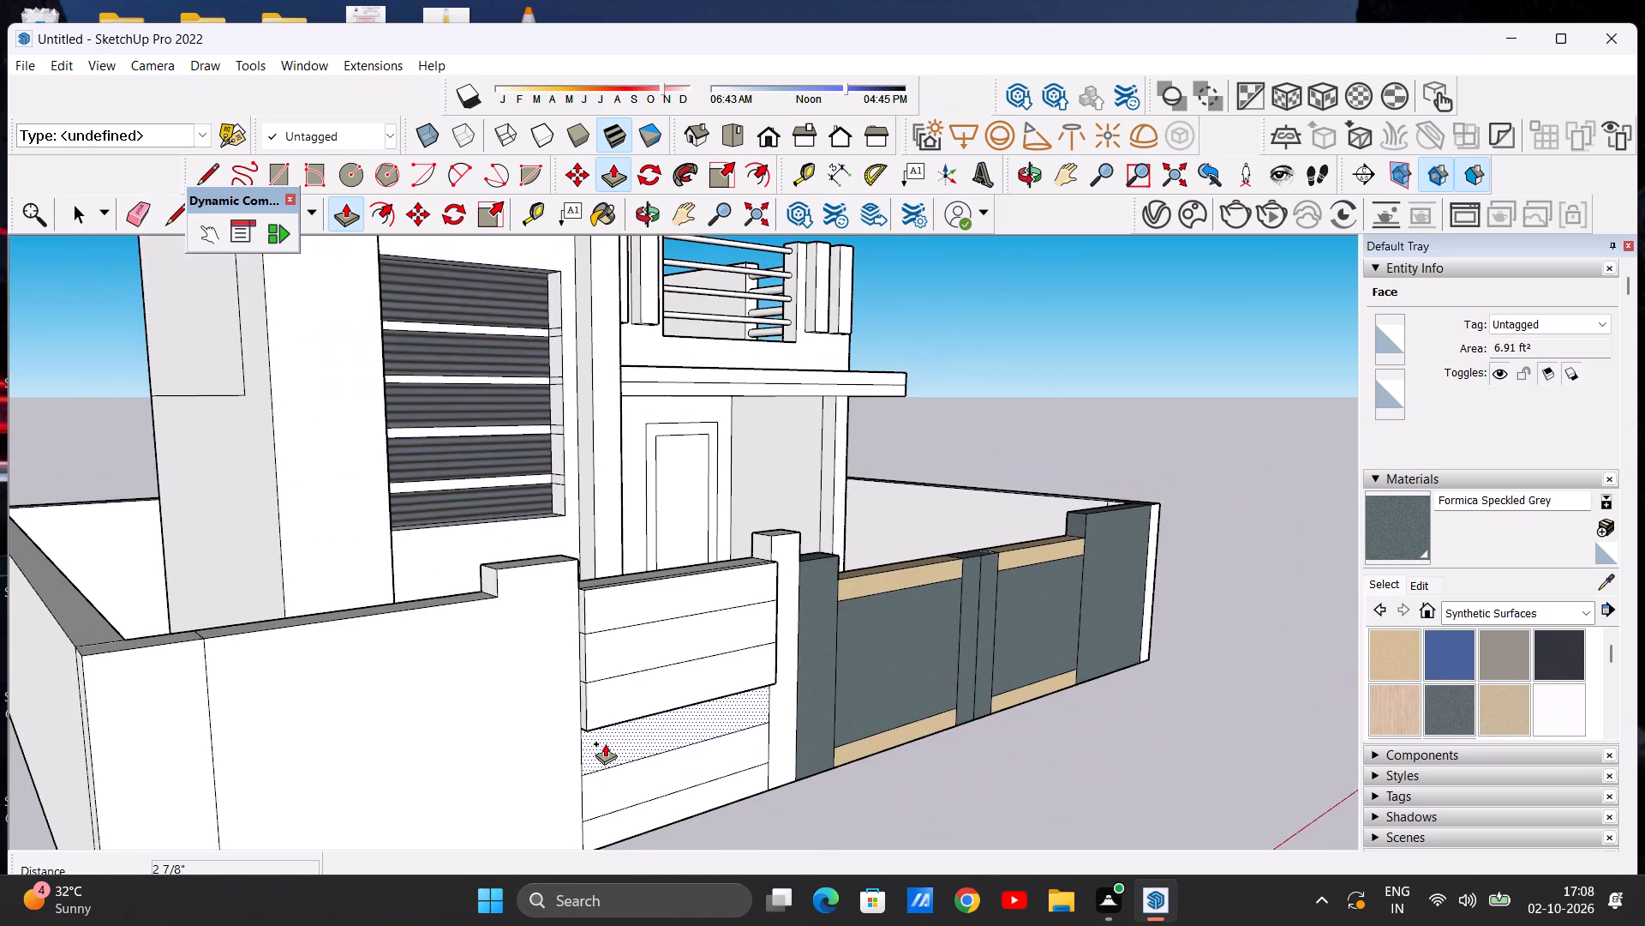
scroll(599, 743, "up", 4)
scroll(599, 743, "down", 1)
scroll(599, 743, "up", 10)
left_click(558, 735)
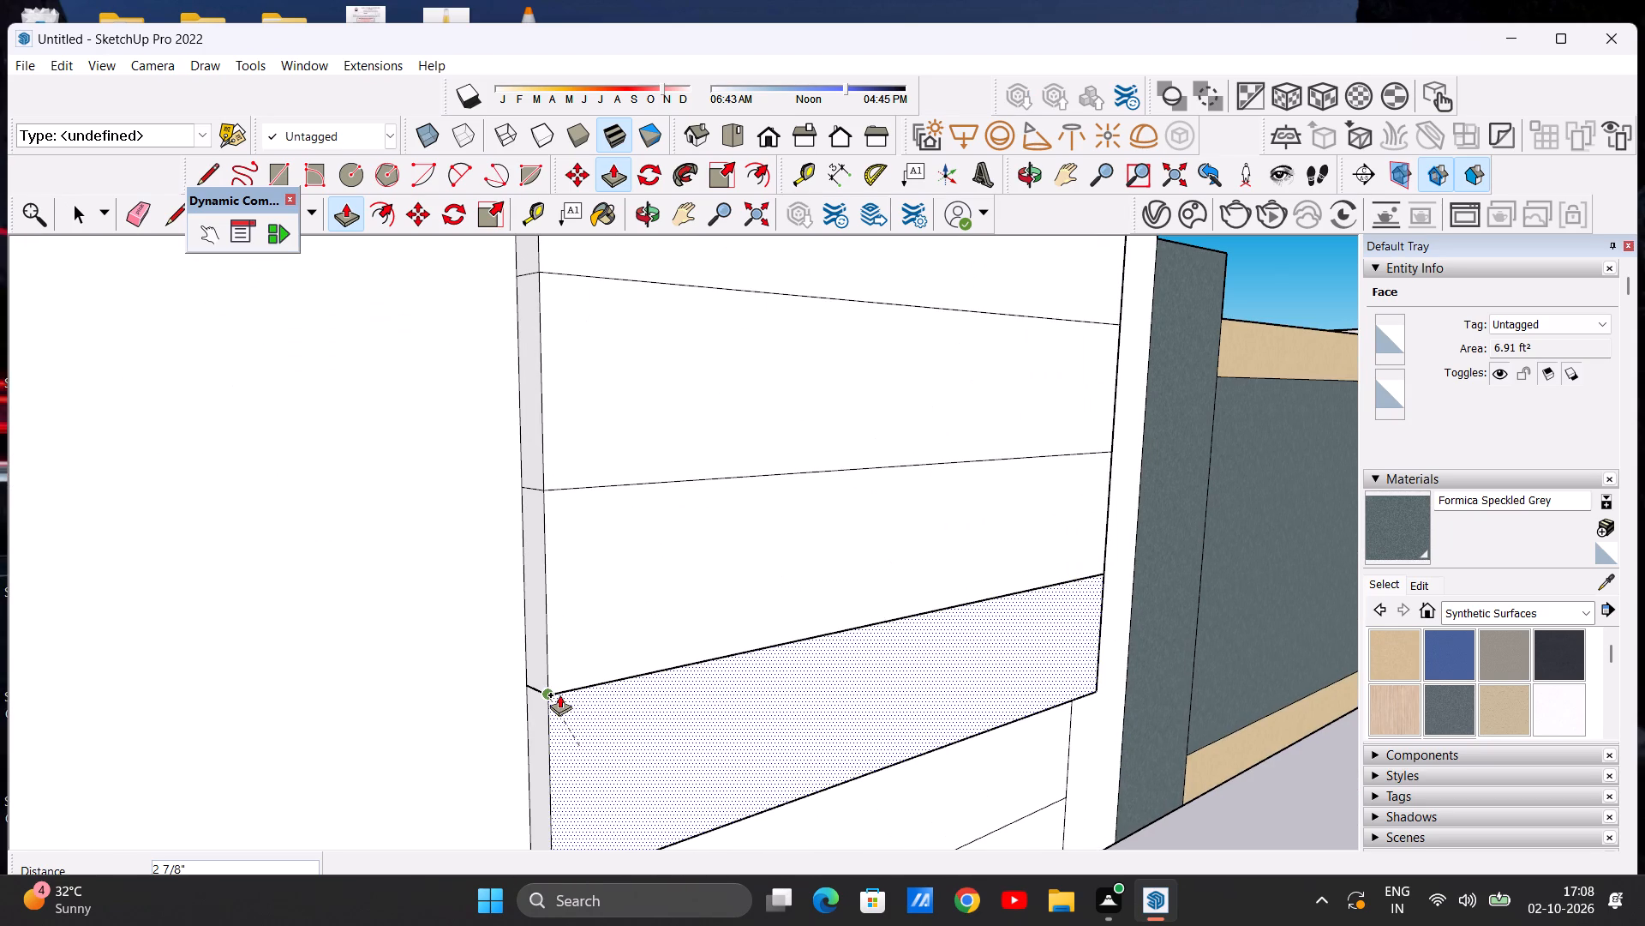
left_click(559, 694)
Push/Pull the small gate's two lowest strips outward 2 7/8", flush with the strips above.
scroll(587, 706, "down", 13)
scroll(596, 754, "up", 6)
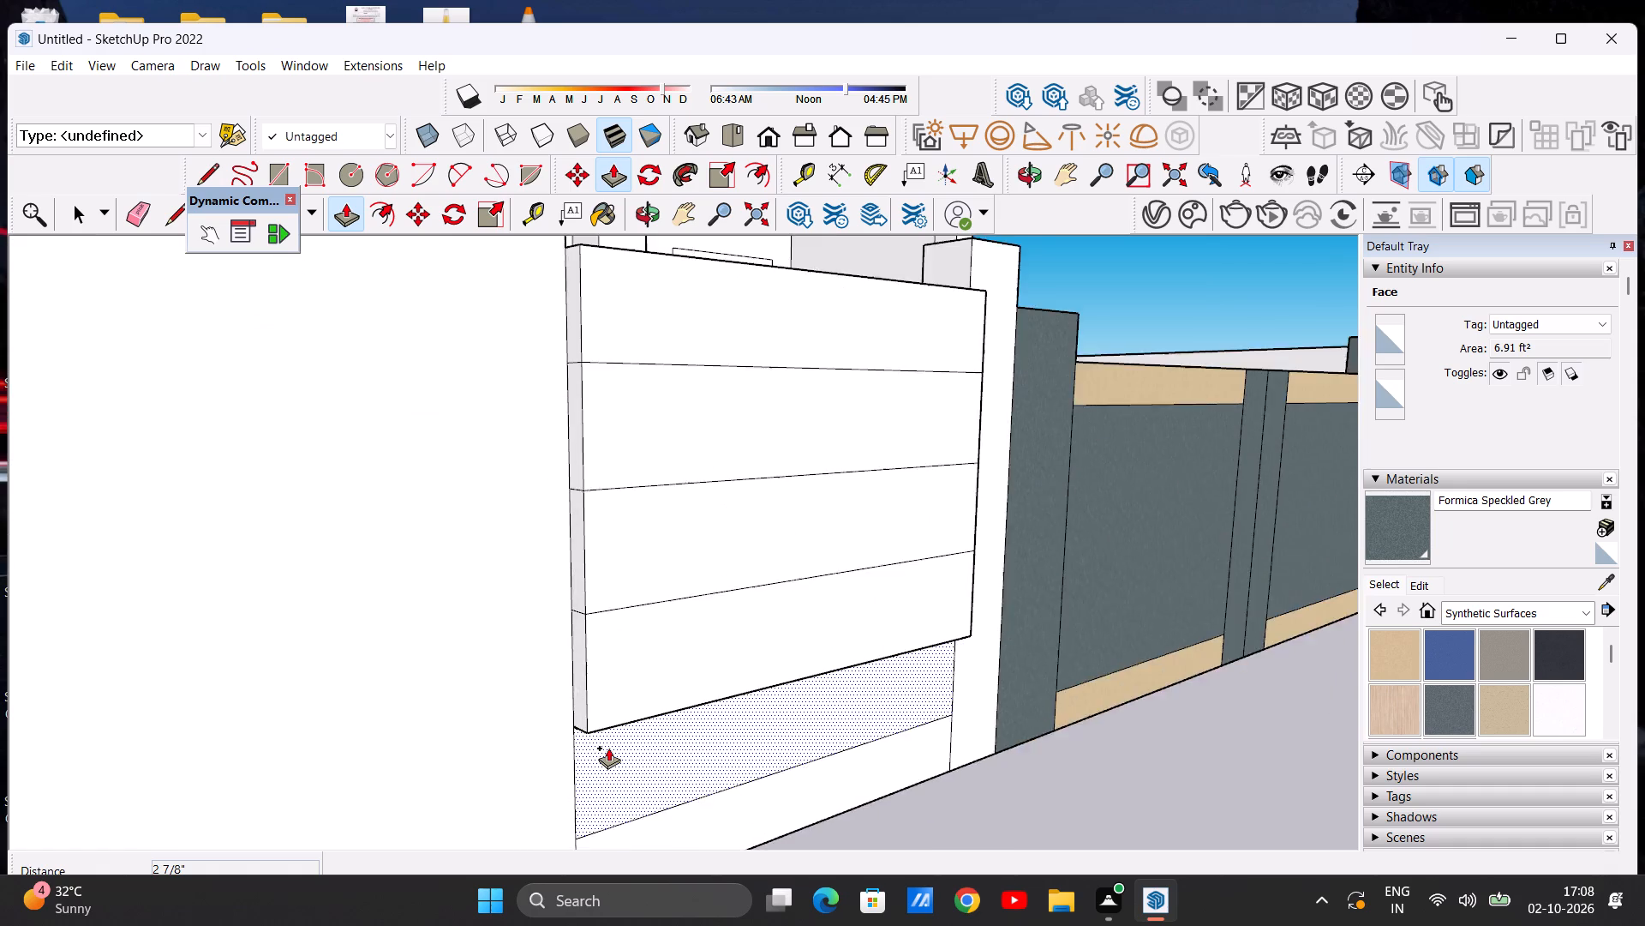
scroll(608, 748, "up", 6)
left_click(583, 750)
left_click(584, 719)
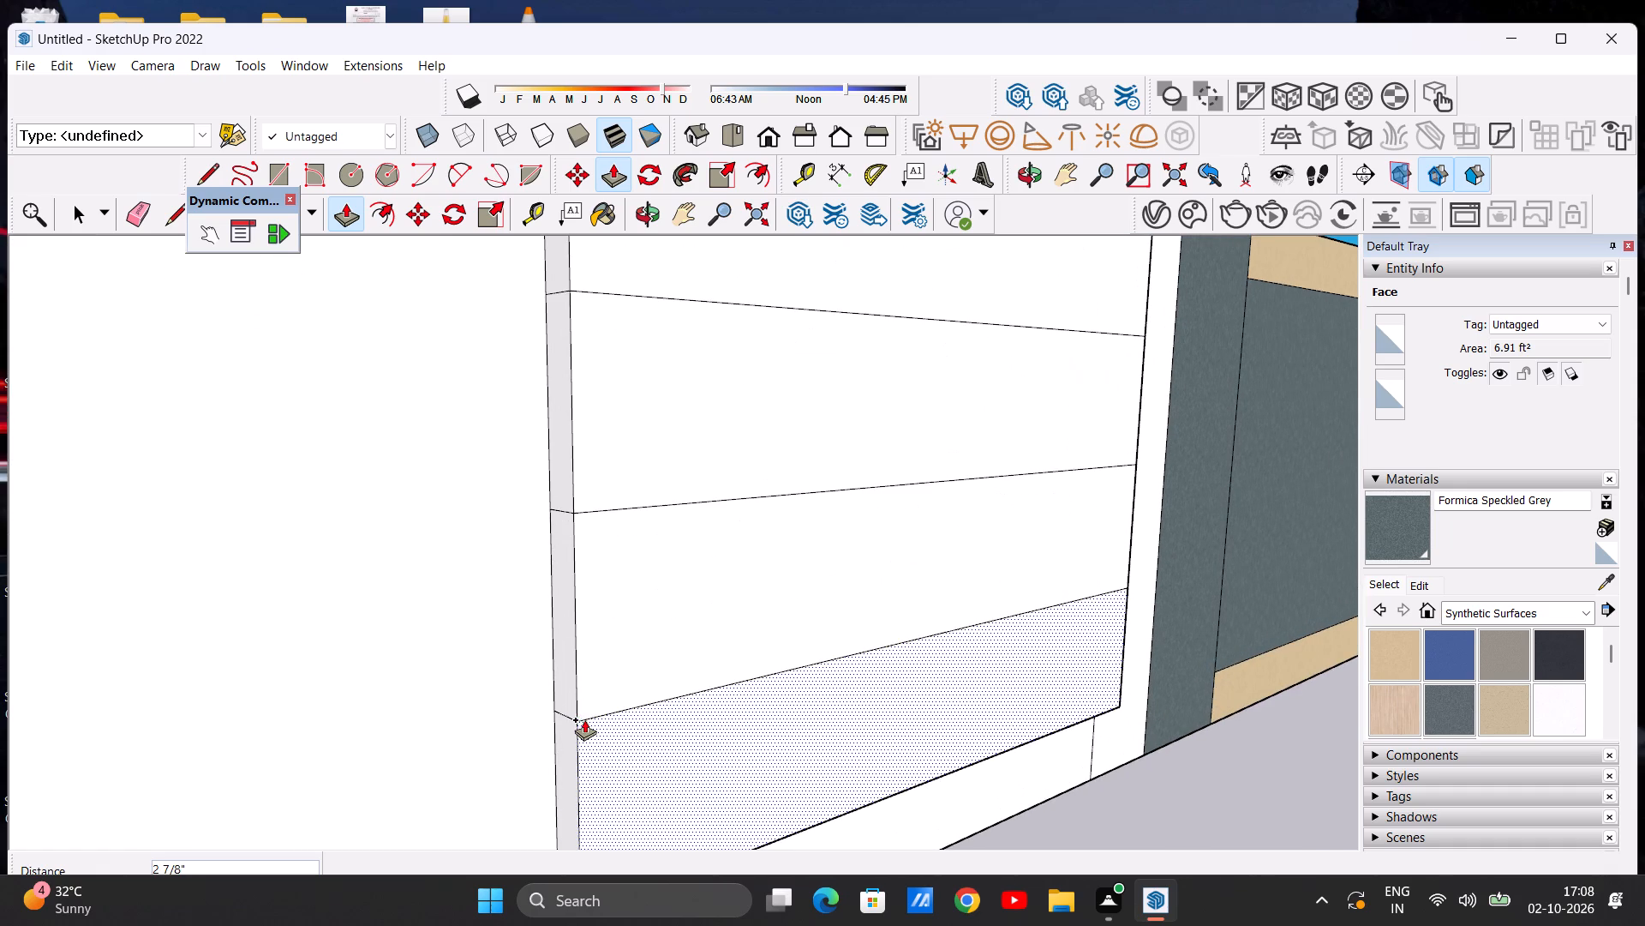
scroll(652, 727, "down", 15)
scroll(656, 767, "up", 12)
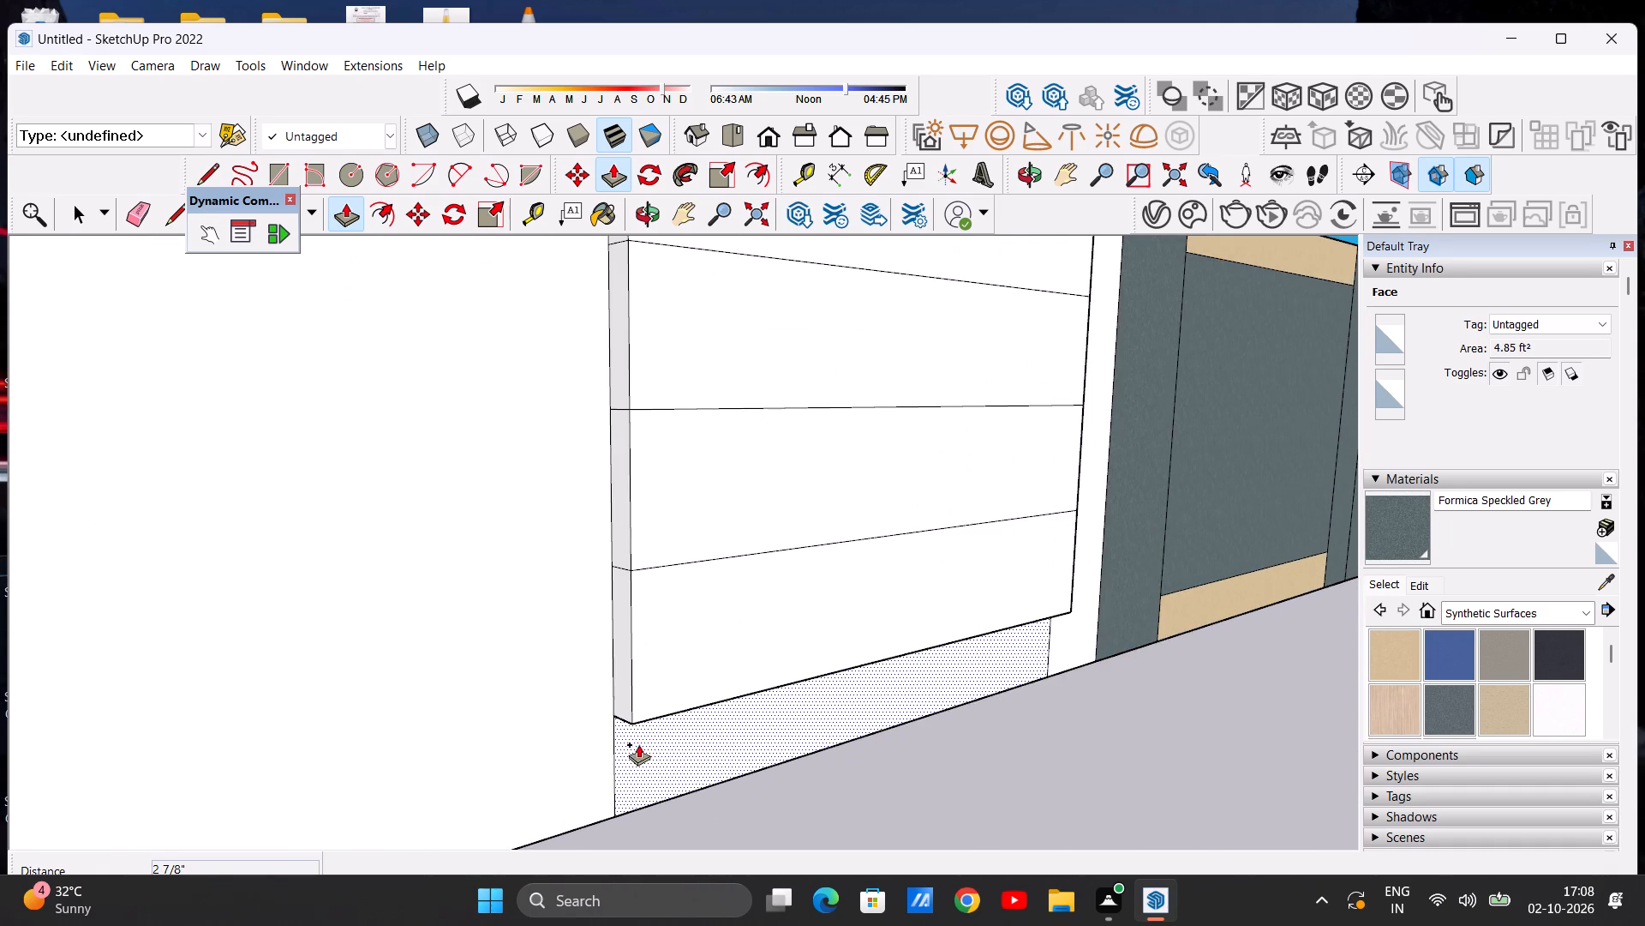
left_click(635, 744)
left_click(639, 719)
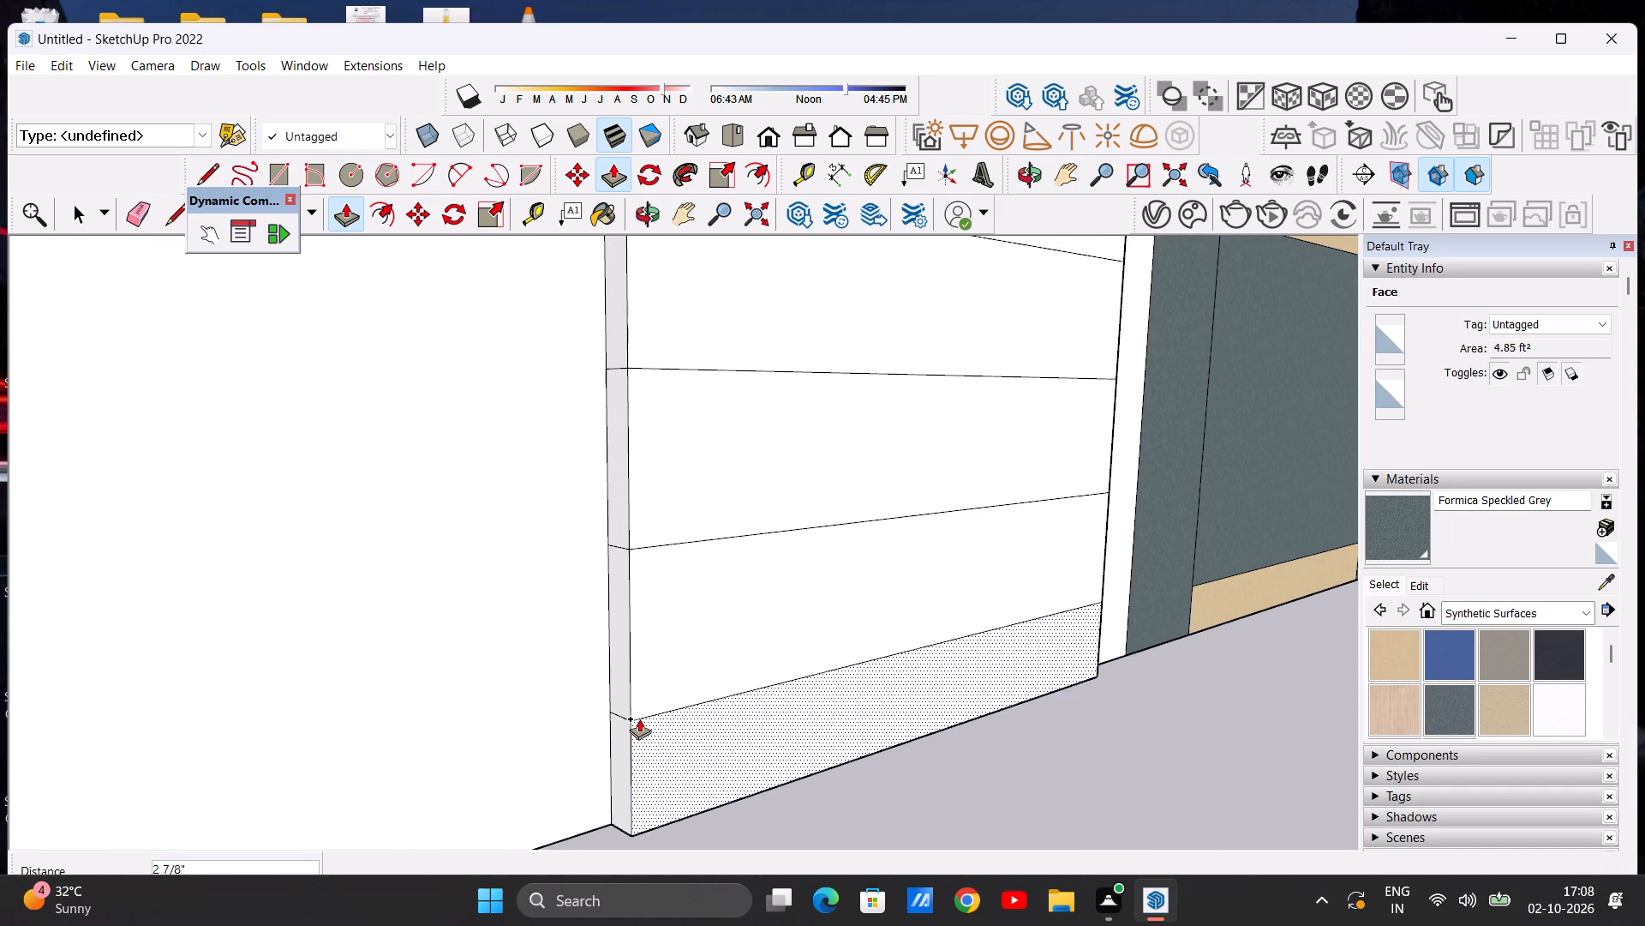
key("space")
Examine the small gate's projecting strips and the adjoining front boundary wall from the front.
scroll(643, 757, "down", 18)
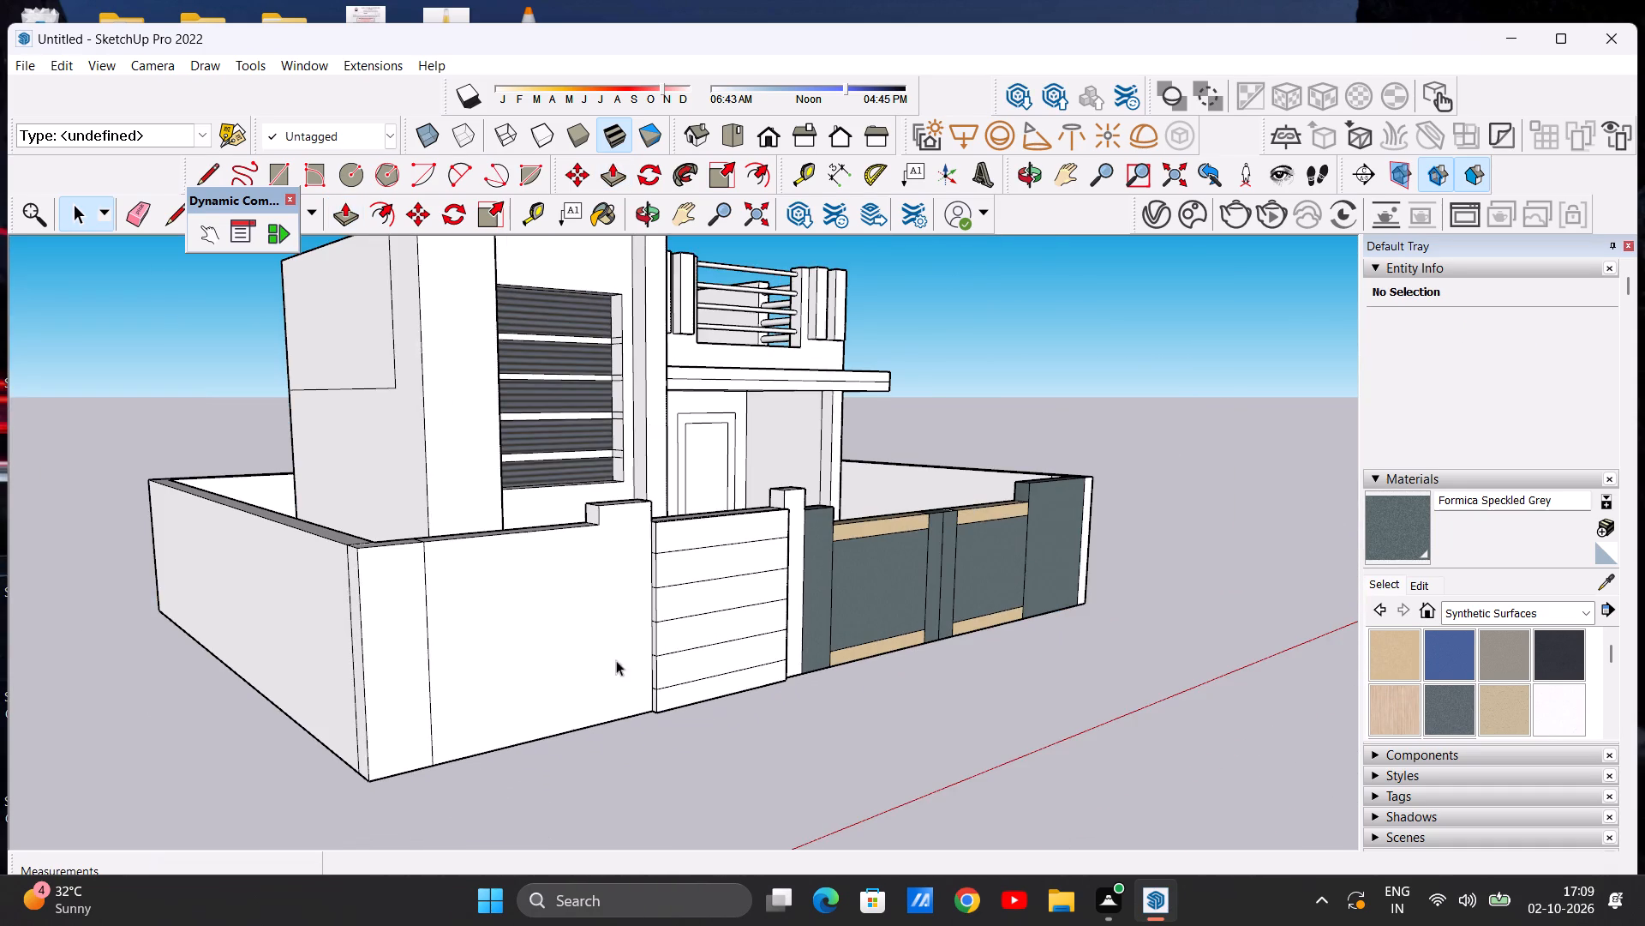
middle_click_drag(731, 643, 559, 656)
scroll(571, 664, "down", 4)
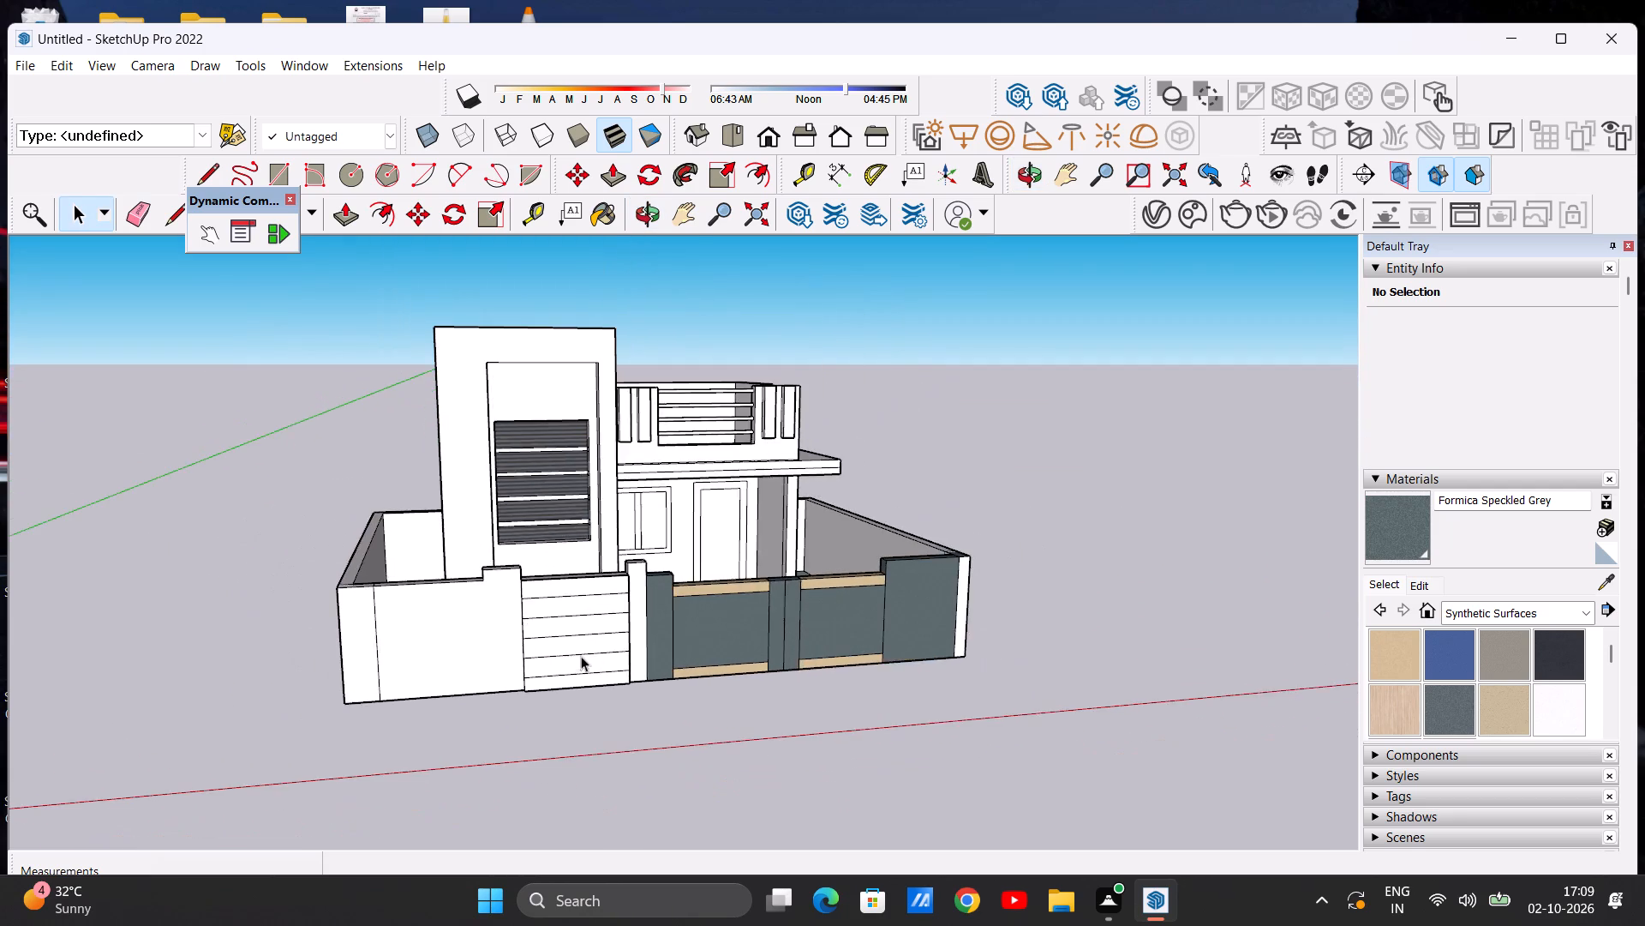
scroll(598, 648, "up", 6)
middle_click_drag(602, 646, 565, 627)
middle_click_drag(560, 626, 565, 641)
scroll(550, 634, "down", 3)
scroll(592, 577, "up", 7)
scroll(592, 584, "down", 4)
middle_click_drag(624, 639, 567, 619)
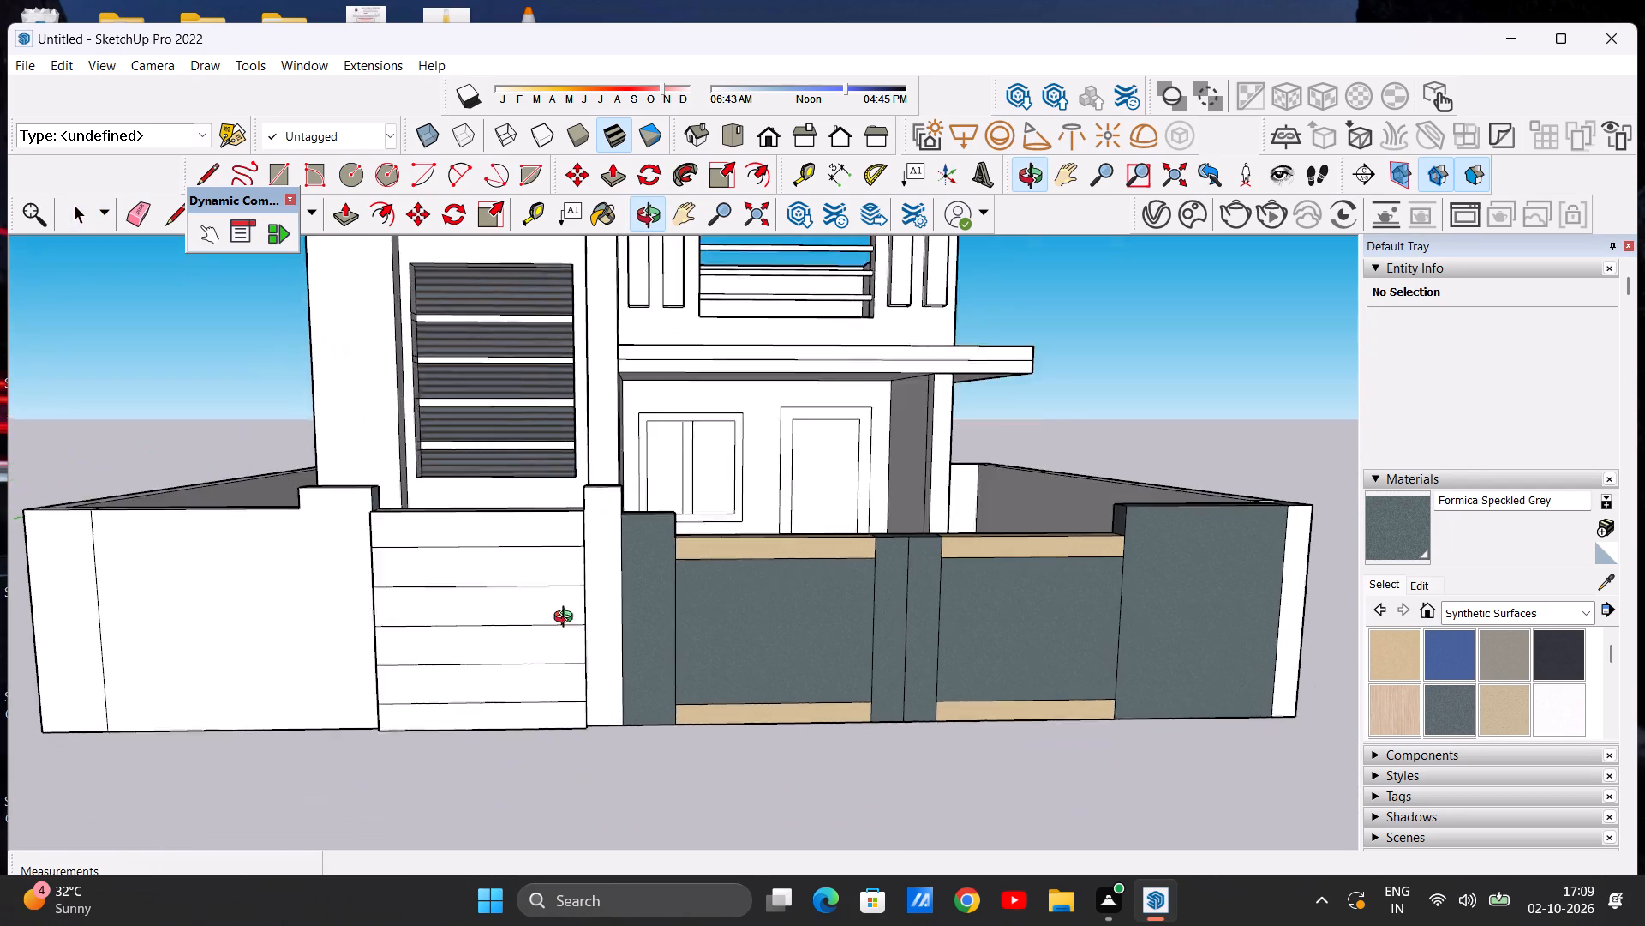
middle_click_drag(567, 619, 576, 641)
middle_click_drag(547, 684, 550, 665)
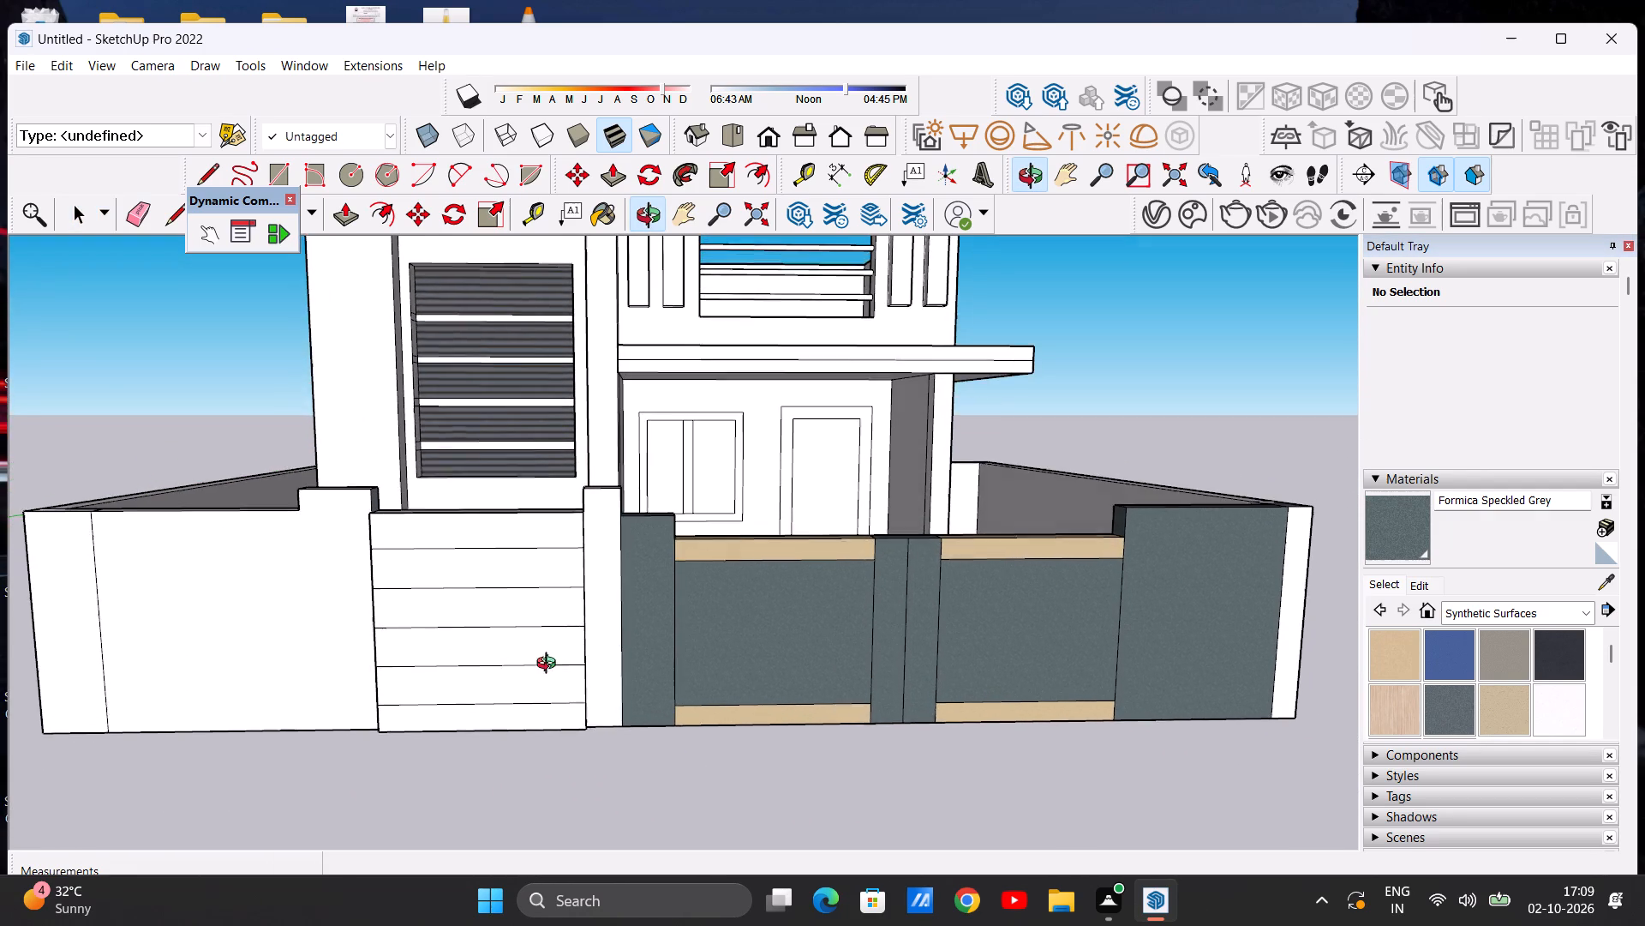
middle_click_drag(550, 665, 550, 664)
scroll(547, 530, "up", 5)
scroll(565, 586, "down", 2)
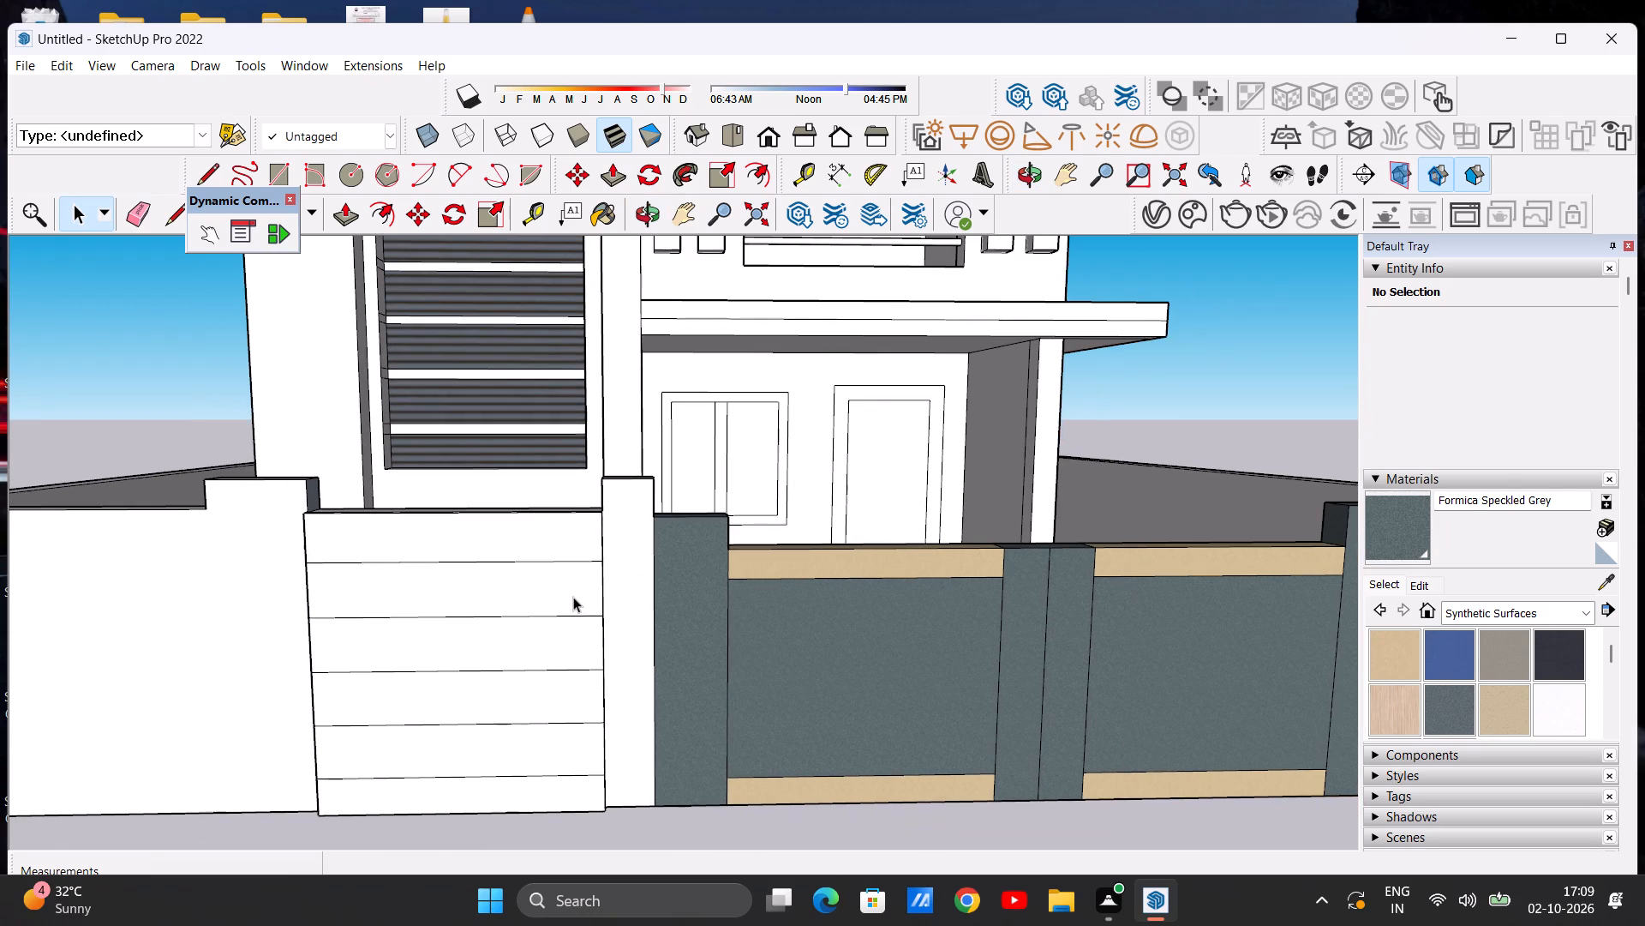
scroll(529, 556, "up", 1)
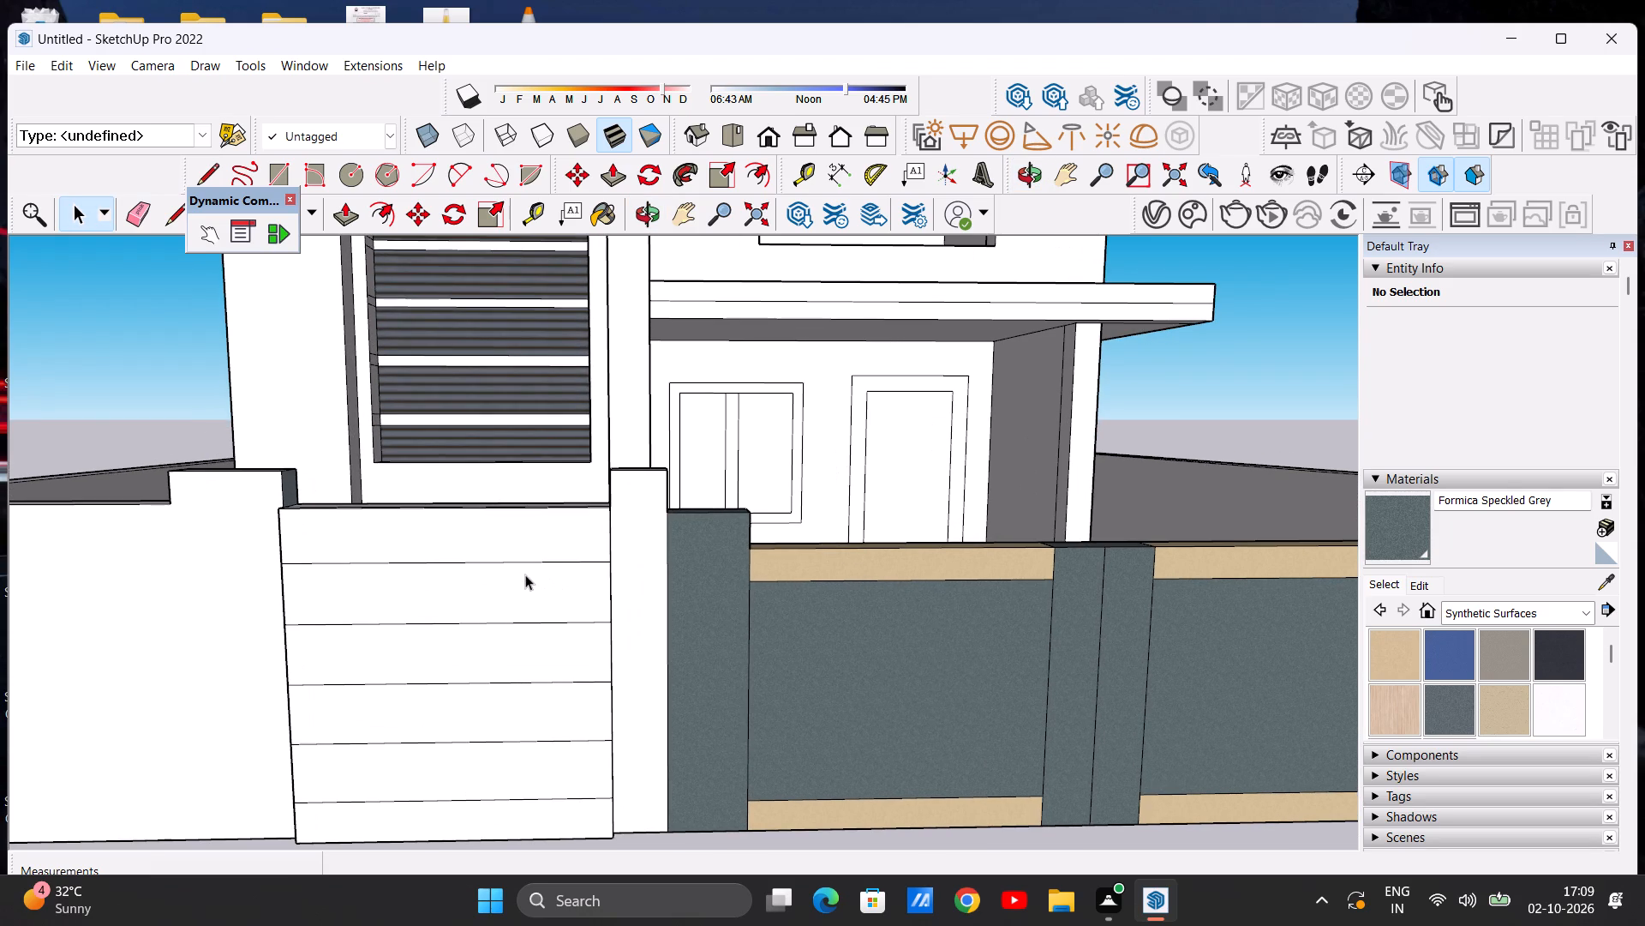
Paint the front faces of all six small-gate strips with Asphalt New from the Asphalt and Concrete materials.
left_click(1586, 614)
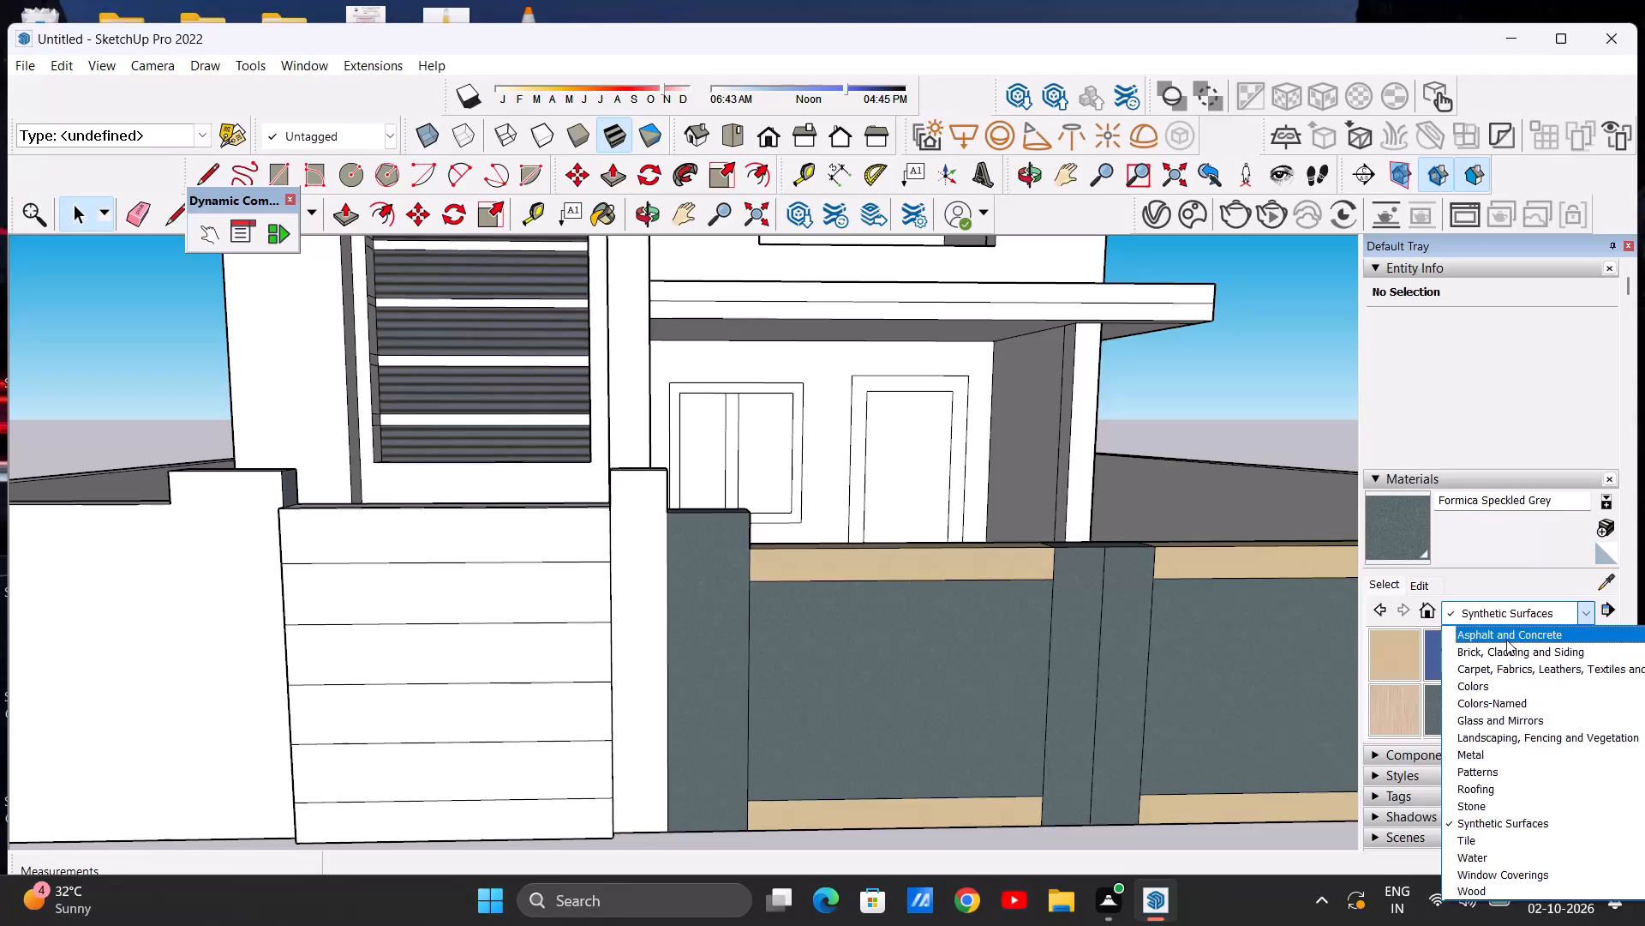
left_click(1506, 640)
scroll(1445, 676, "down", 1)
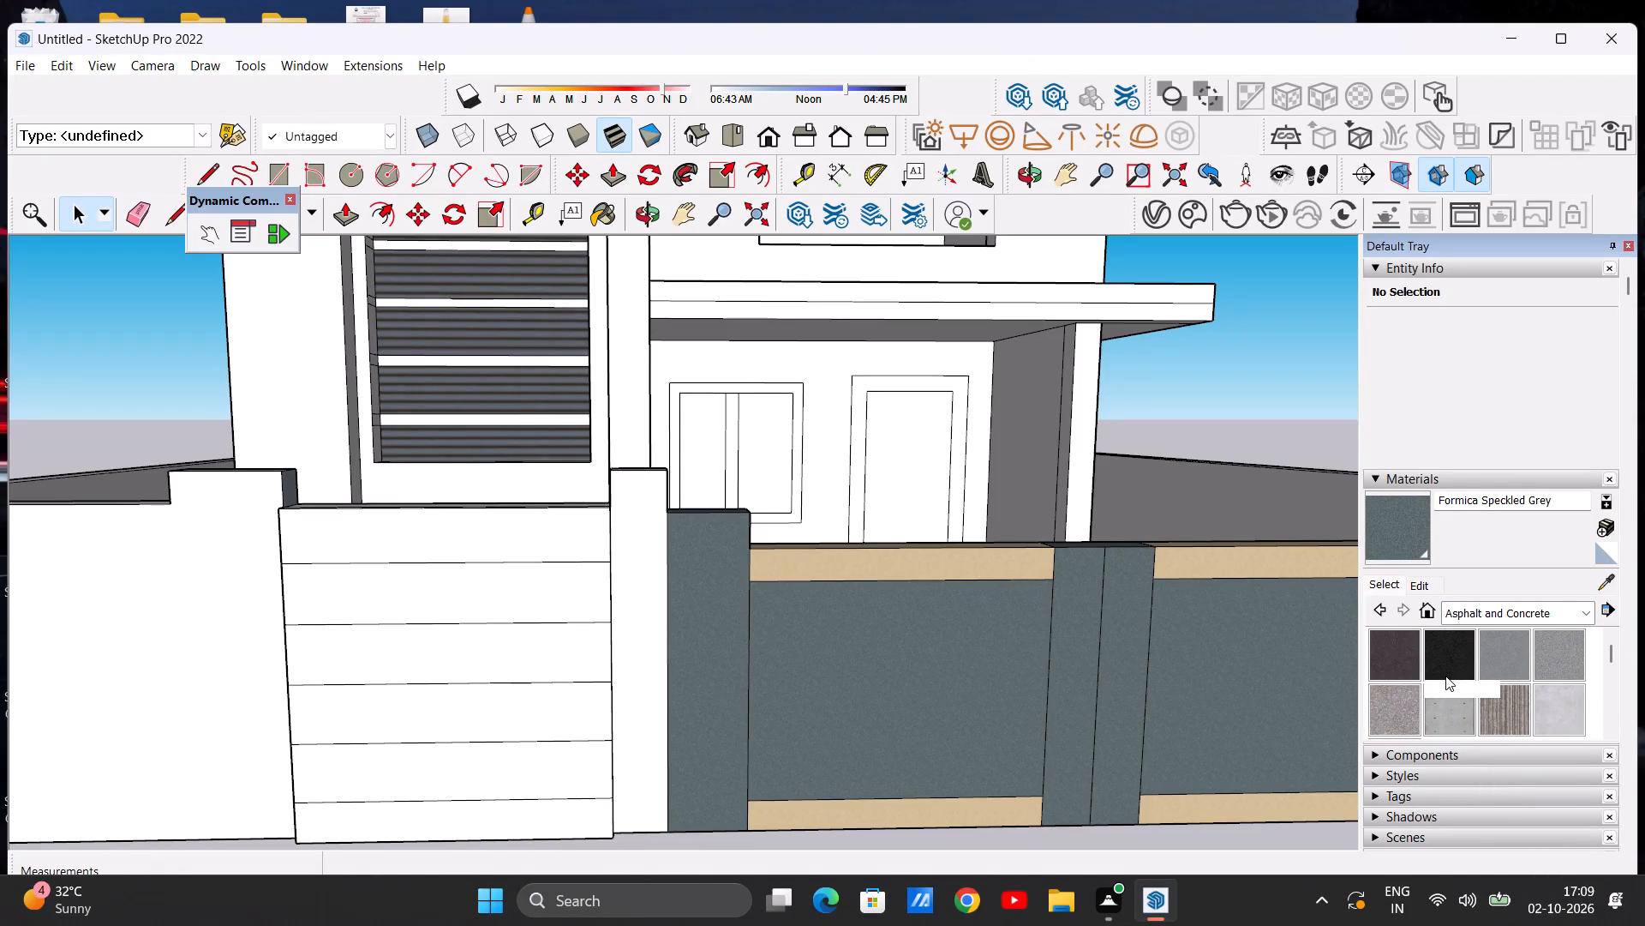
scroll(1445, 676, "up", 1)
left_click(1397, 654)
scroll(462, 580, "up", 6)
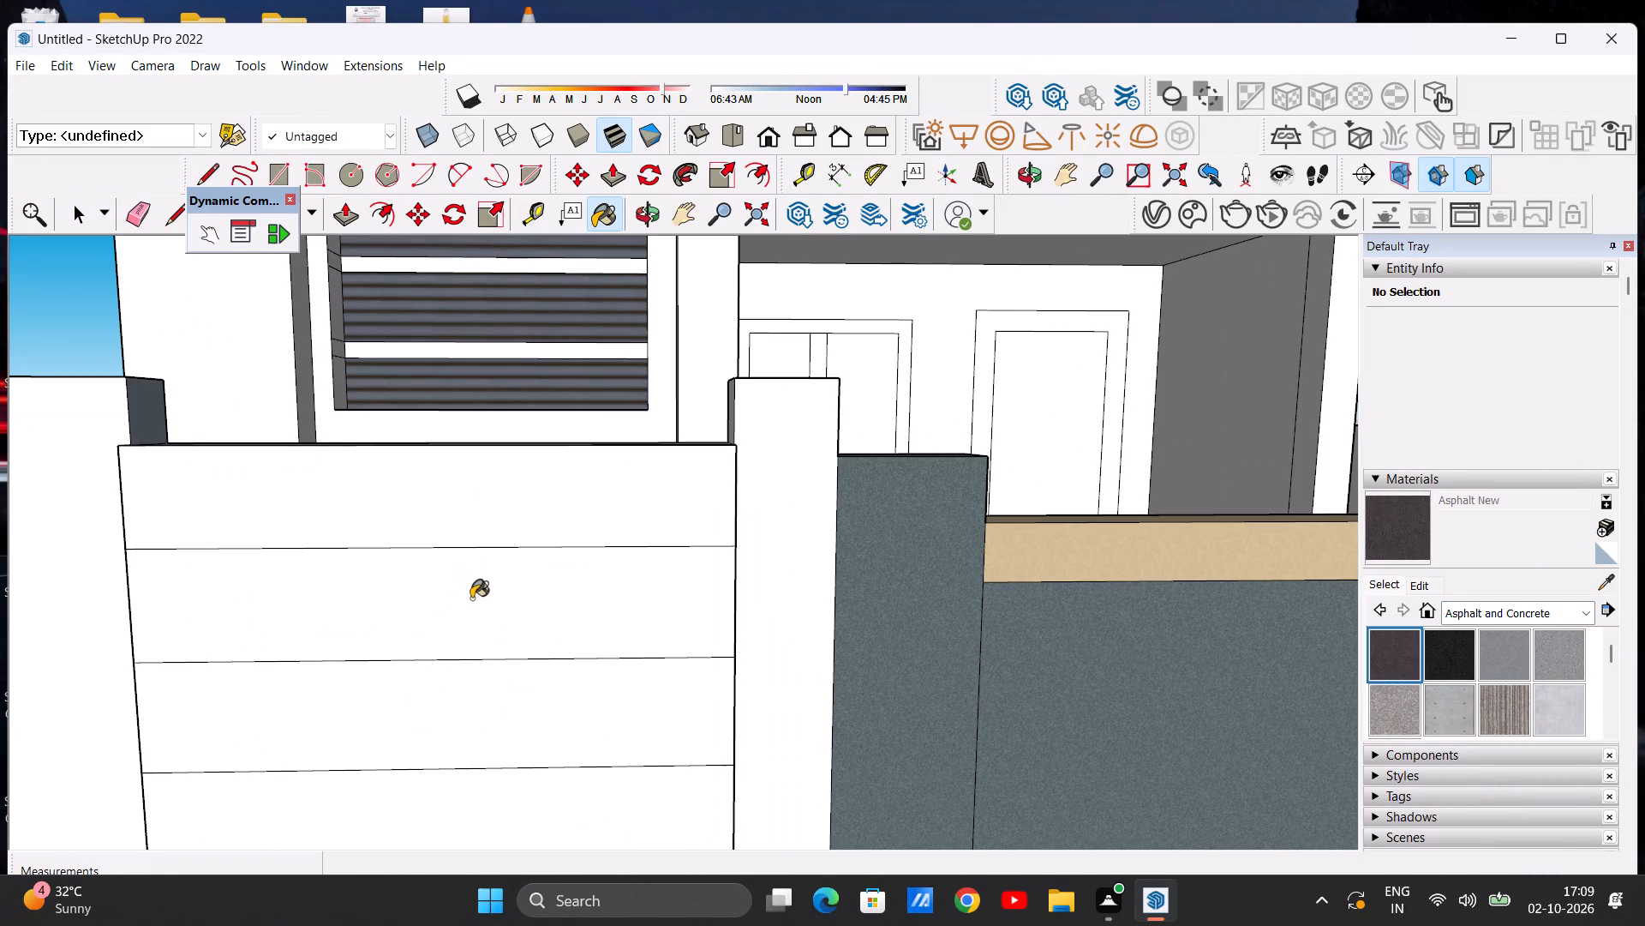
left_click(471, 598)
left_click(498, 496)
scroll(528, 590, "down", 11)
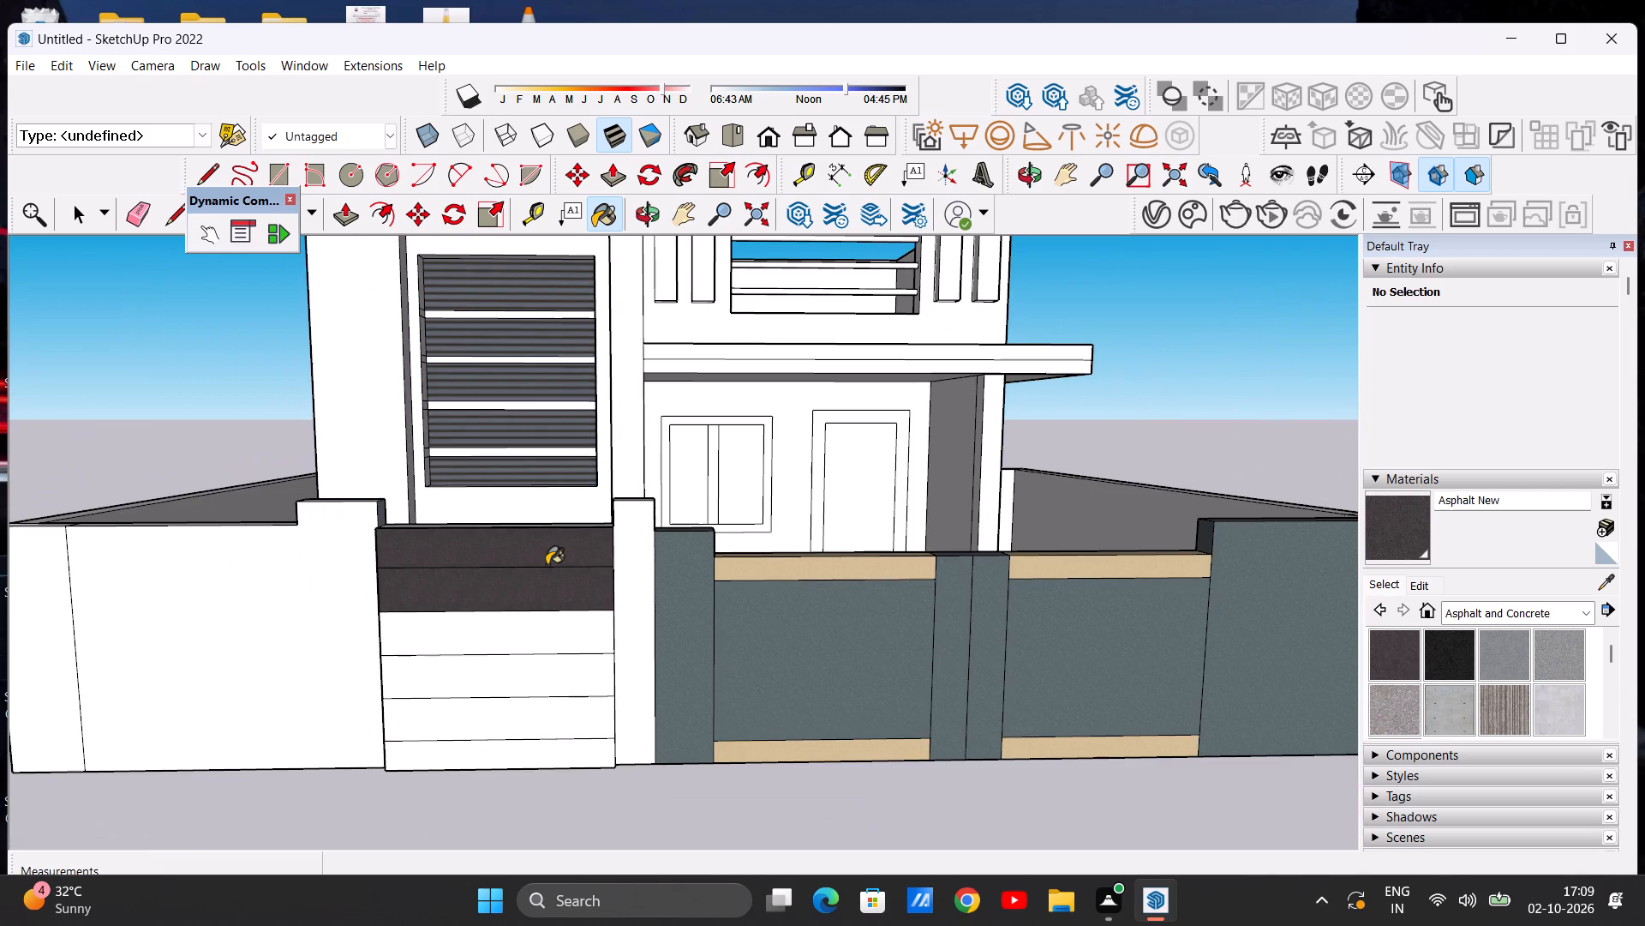
scroll(556, 571, "down", 1)
scroll(478, 649, "up", 7)
left_click(511, 607)
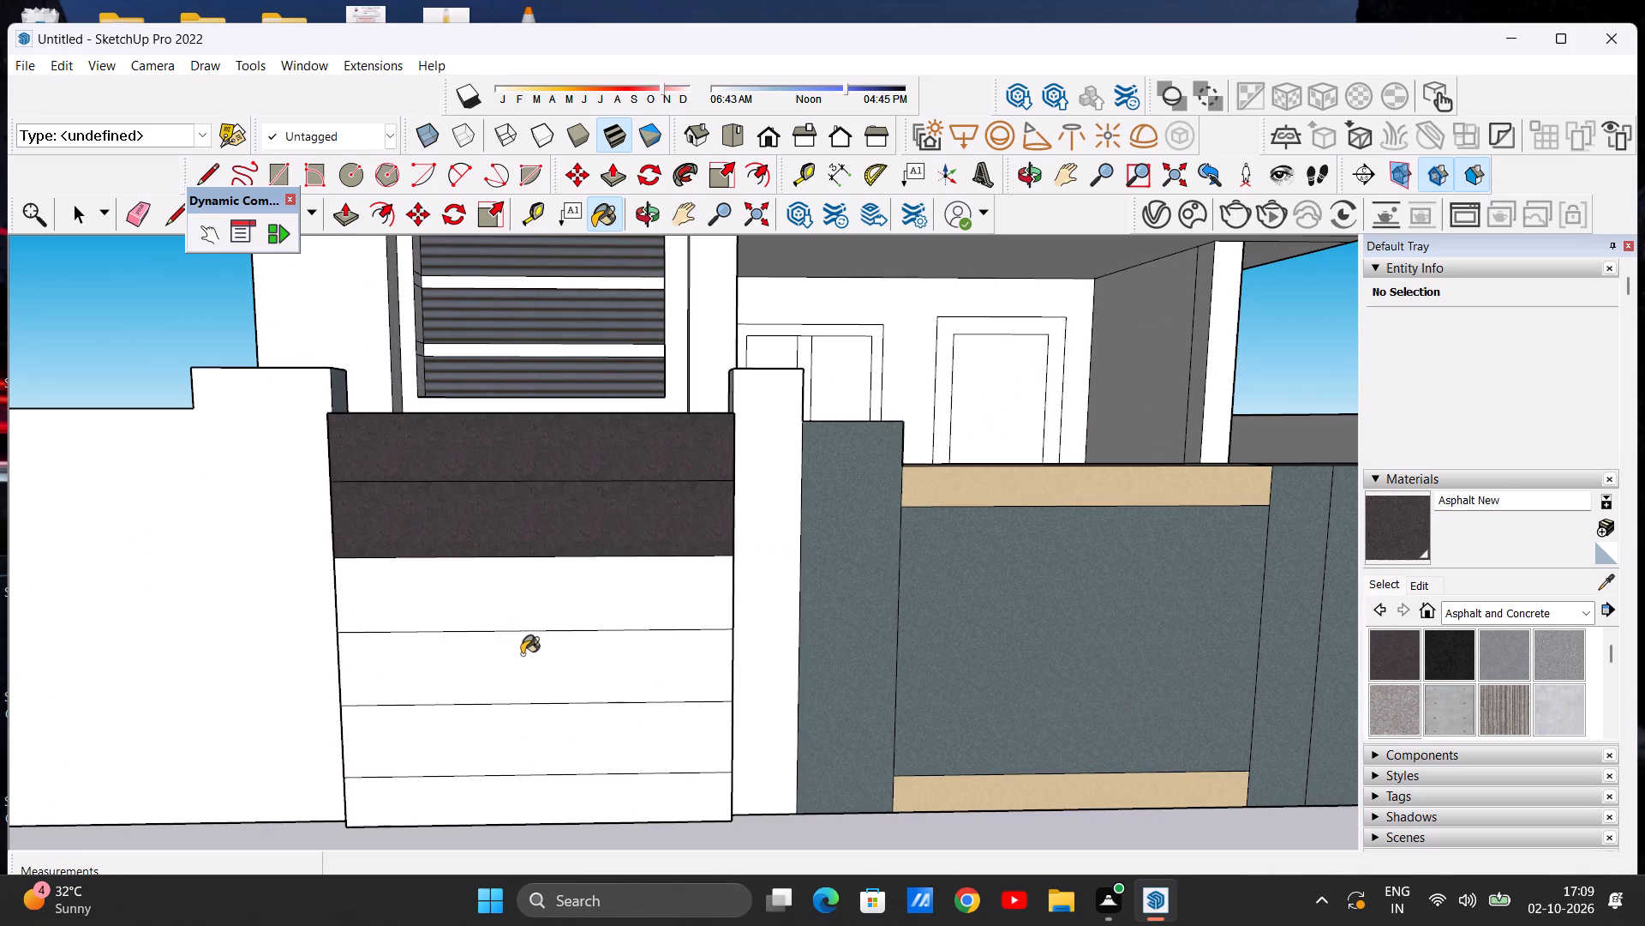
left_click(526, 666)
left_click(534, 726)
left_click(542, 791)
Paint the small gate's six strip end faces beside the long unpainted wall section with Asphalt New.
scroll(567, 647, "down", 7)
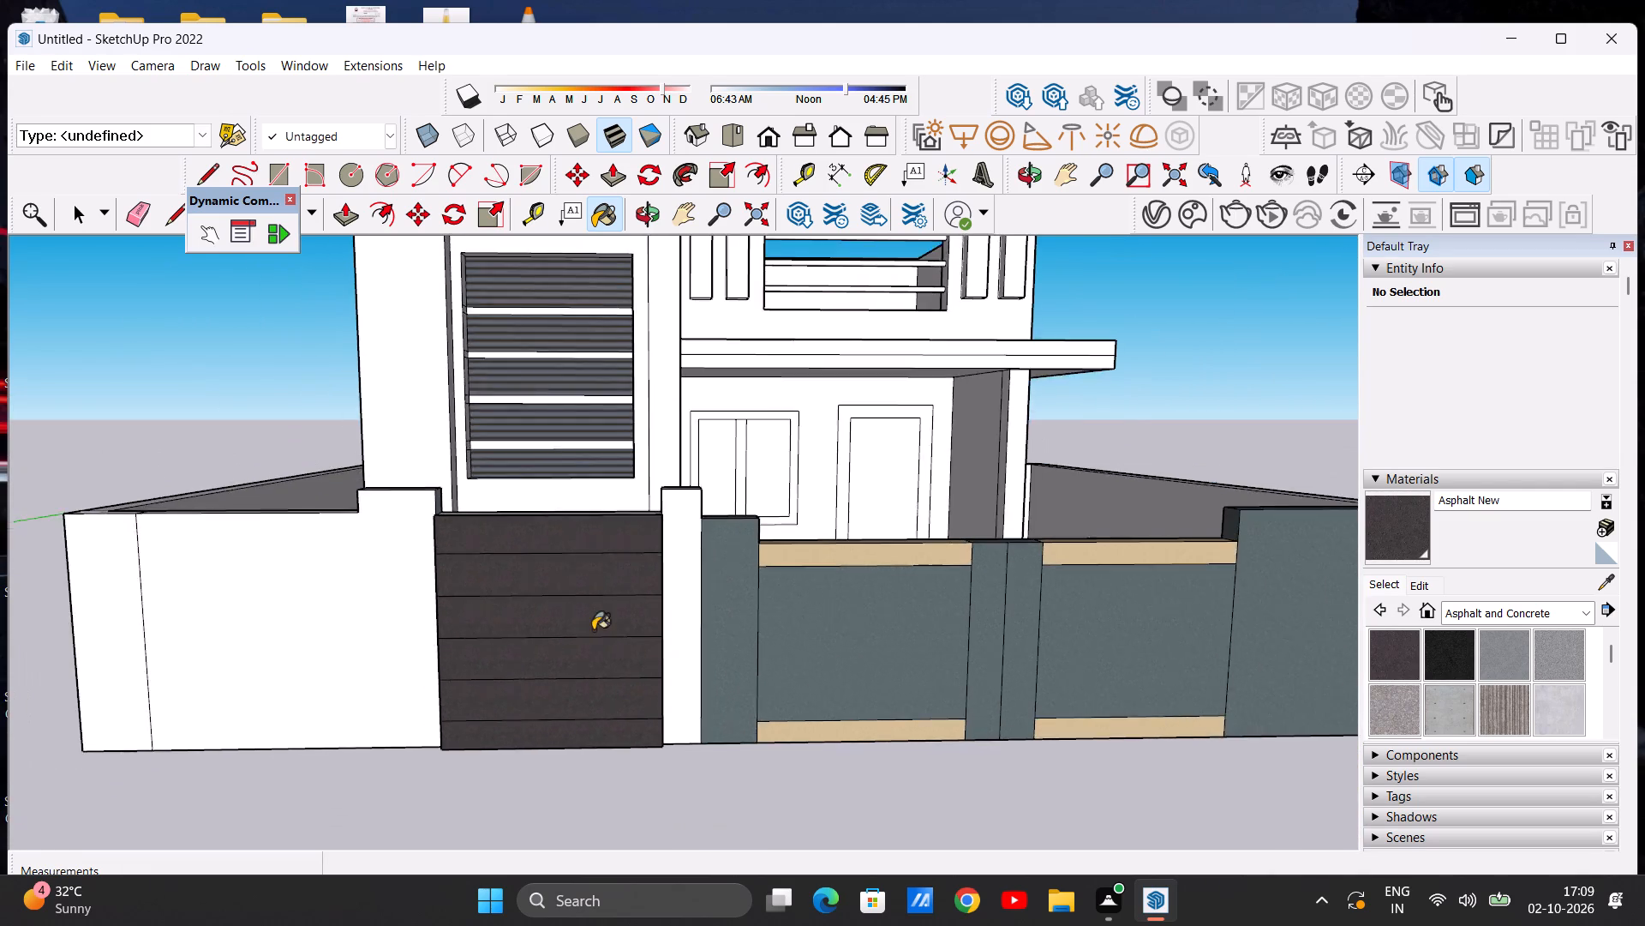
scroll(593, 630, "down", 3)
middle_click_drag(446, 633, 680, 642)
scroll(657, 596, "up", 10)
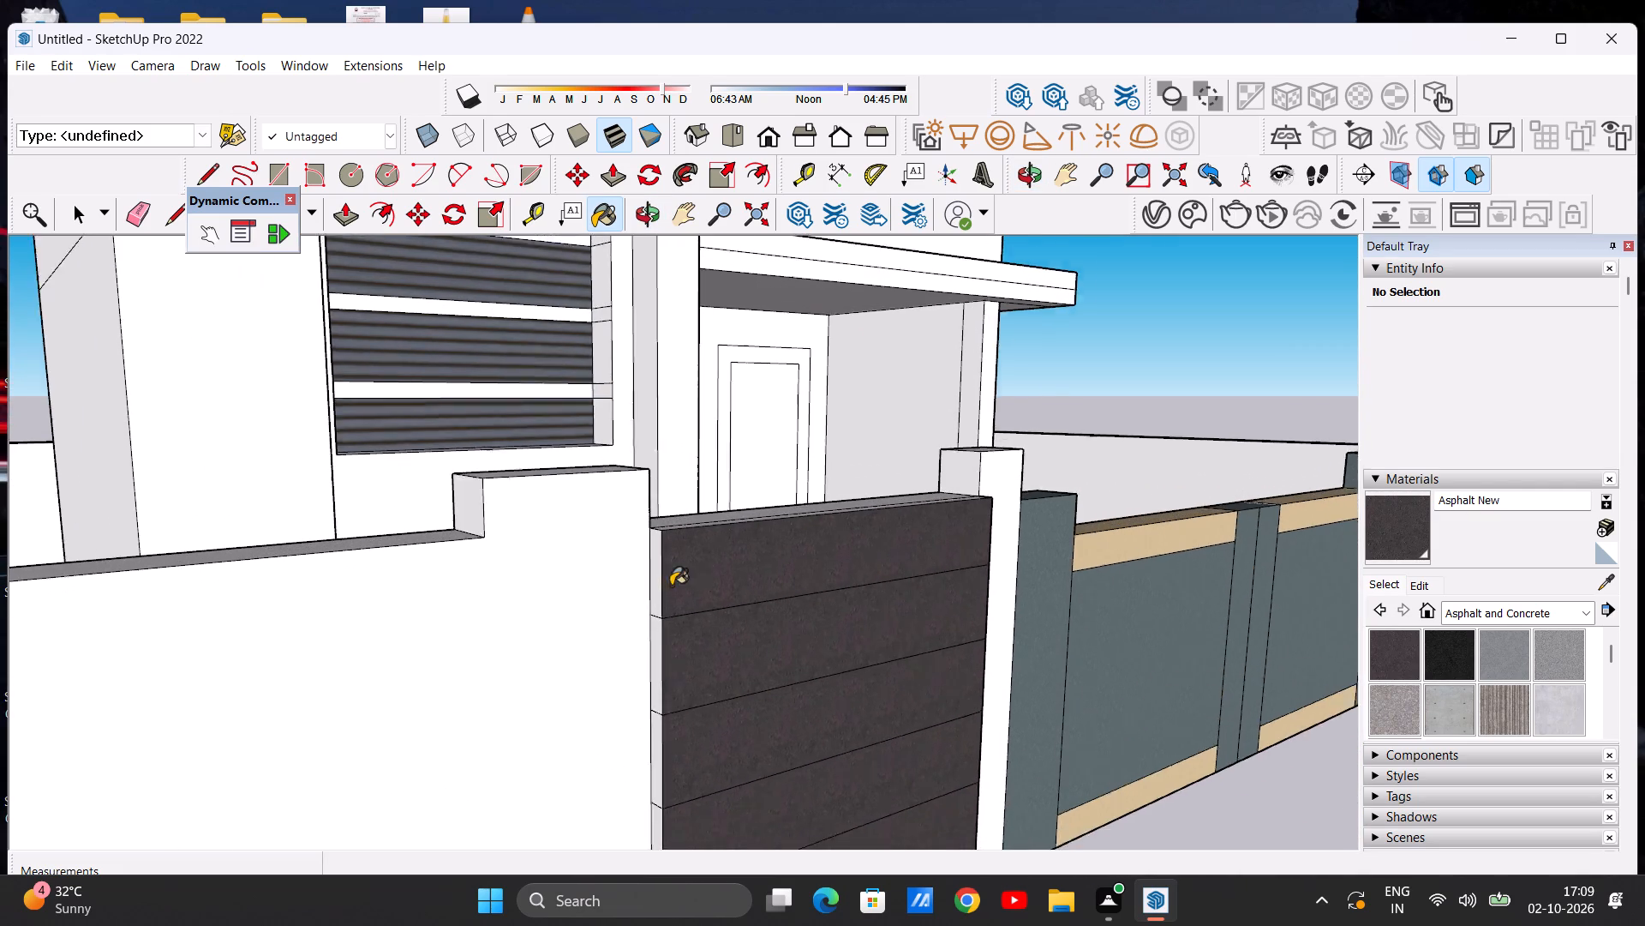
scroll(671, 586, "up", 2)
left_click(653, 584)
left_click(649, 669)
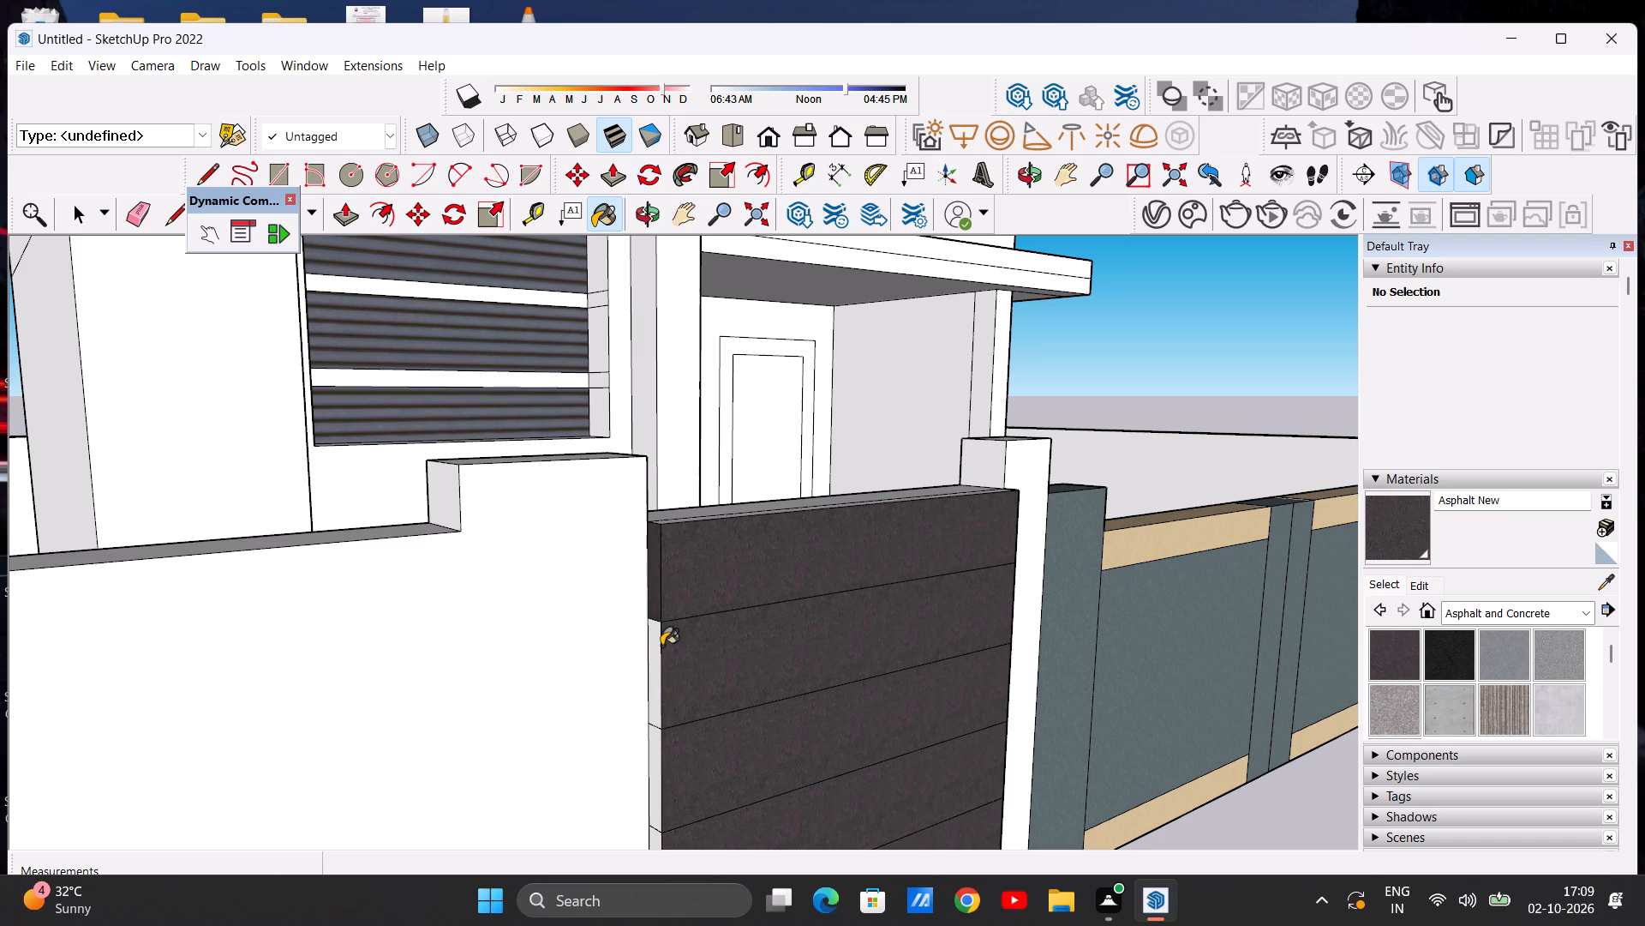
left_click(652, 663)
scroll(657, 602, "down", 12)
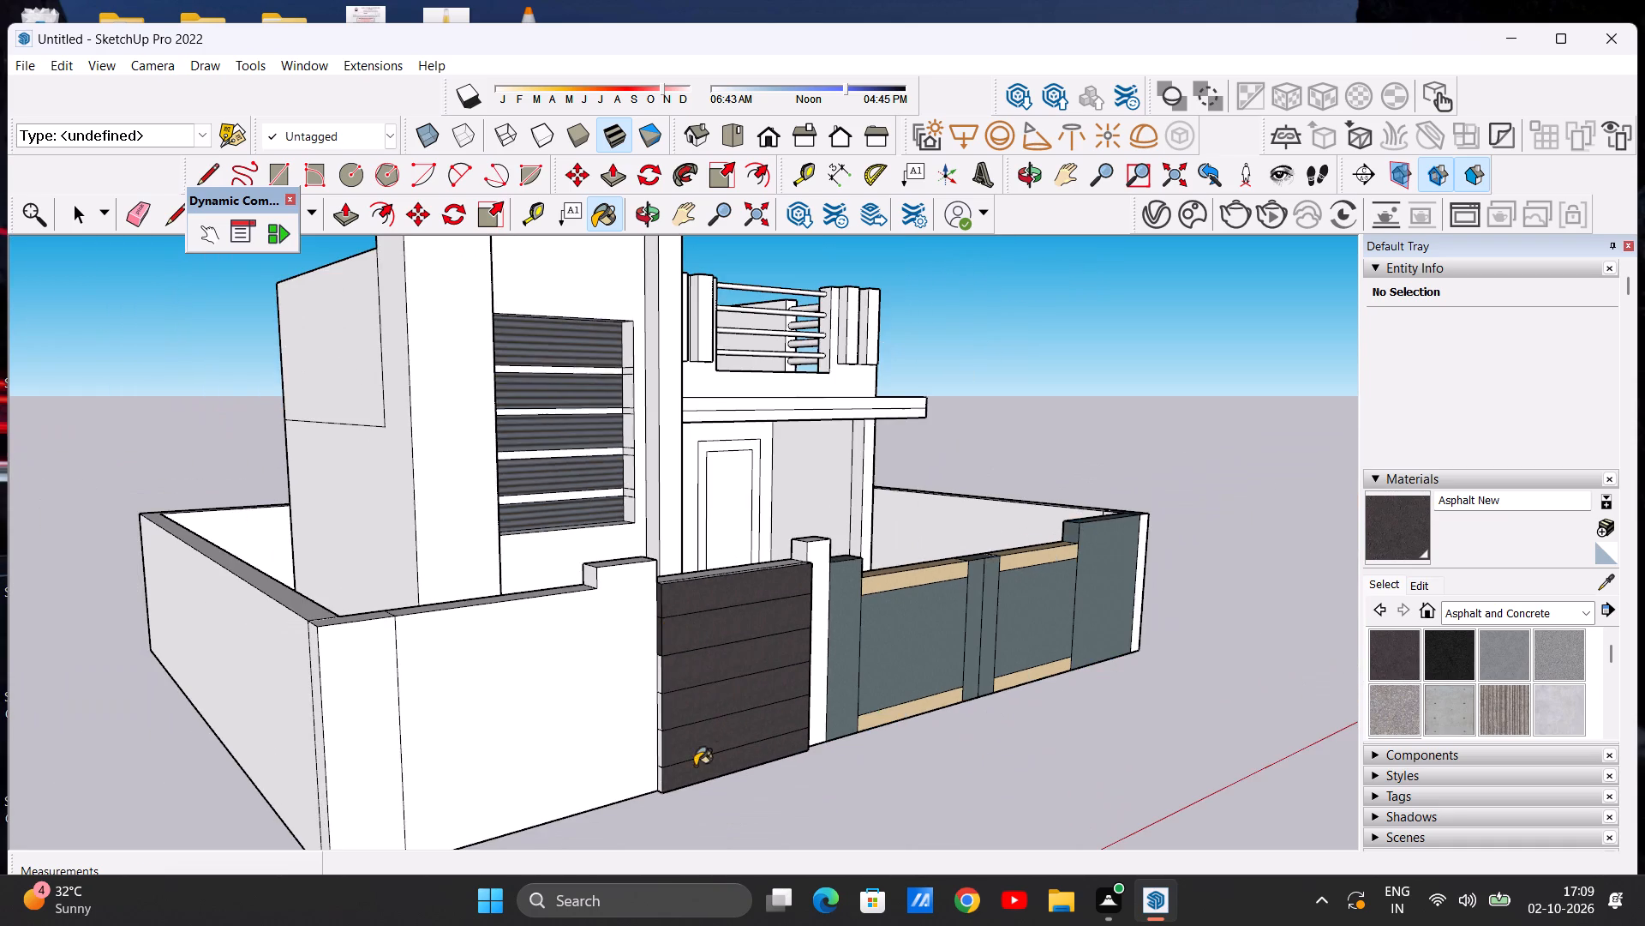
scroll(677, 765, "up", 8)
left_click(643, 770)
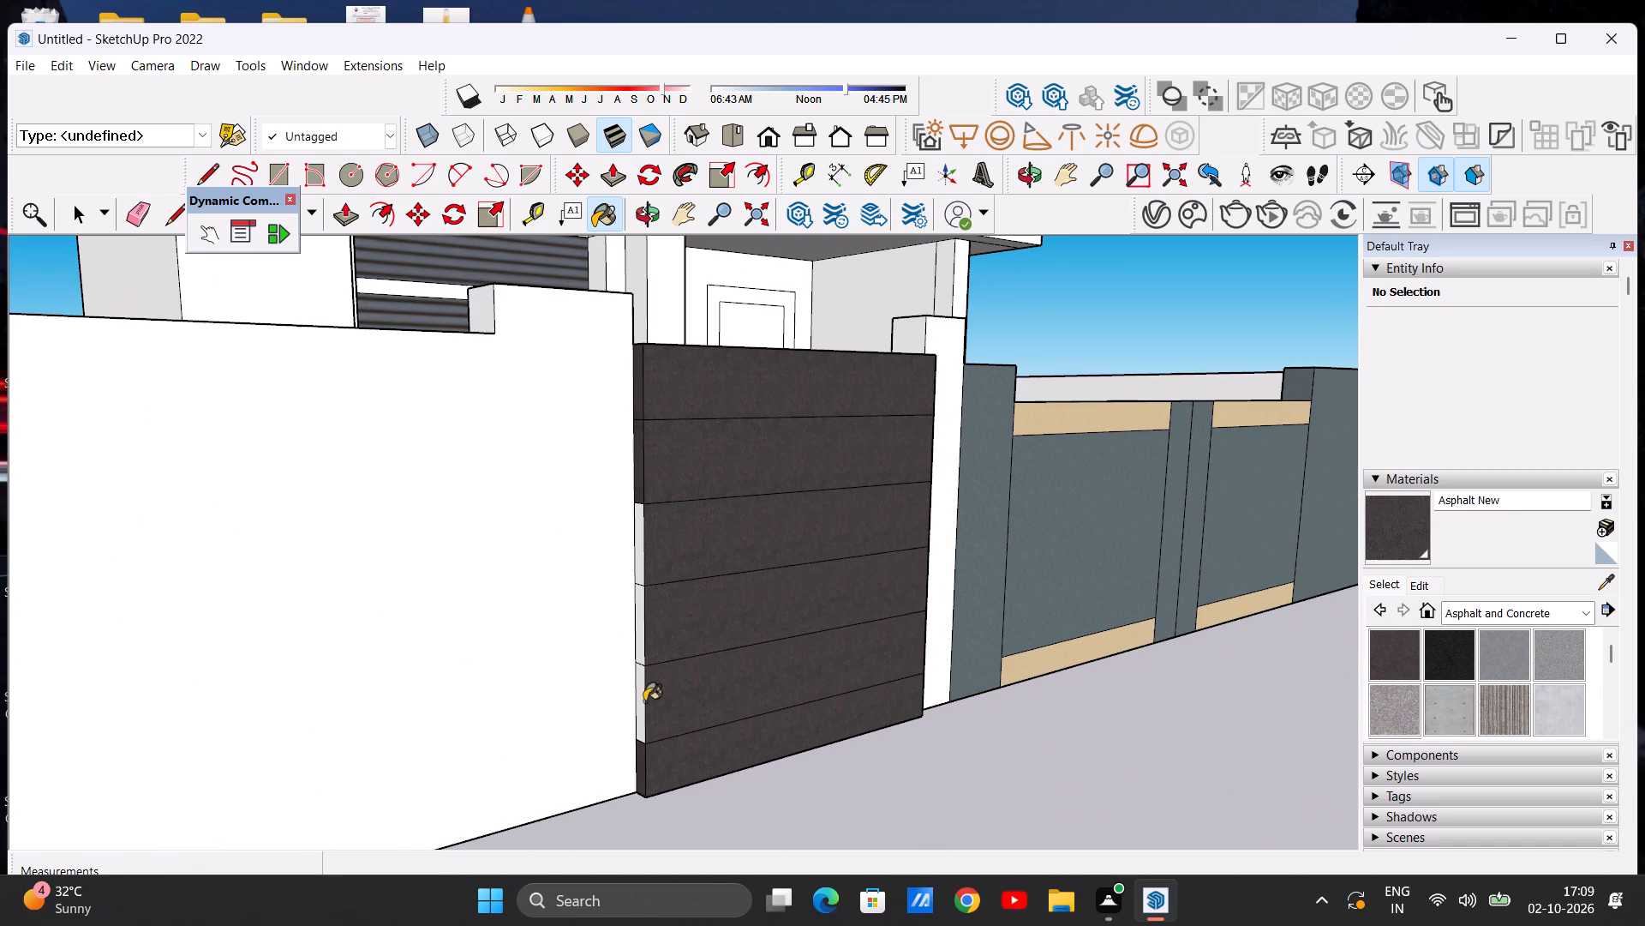
left_click(643, 701)
left_click(642, 633)
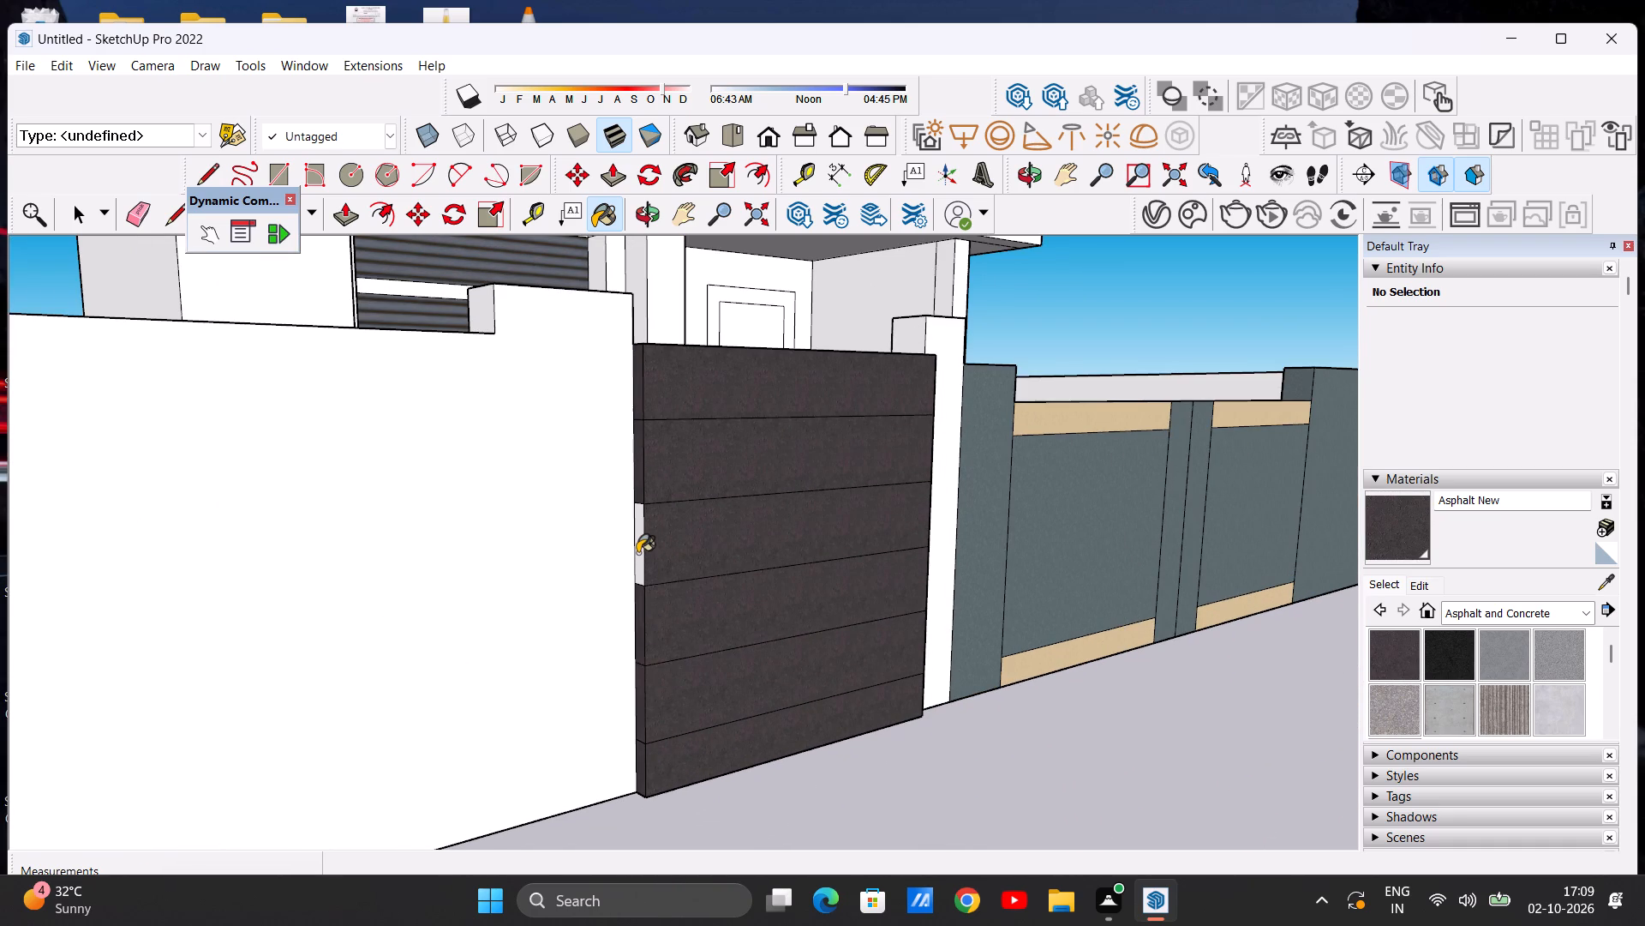
left_click(637, 553)
Paint the small gate's six strip end faces on the main-gate side with Asphalt New.
scroll(610, 657, "down", 11)
middle_click_drag(747, 634, 372, 610)
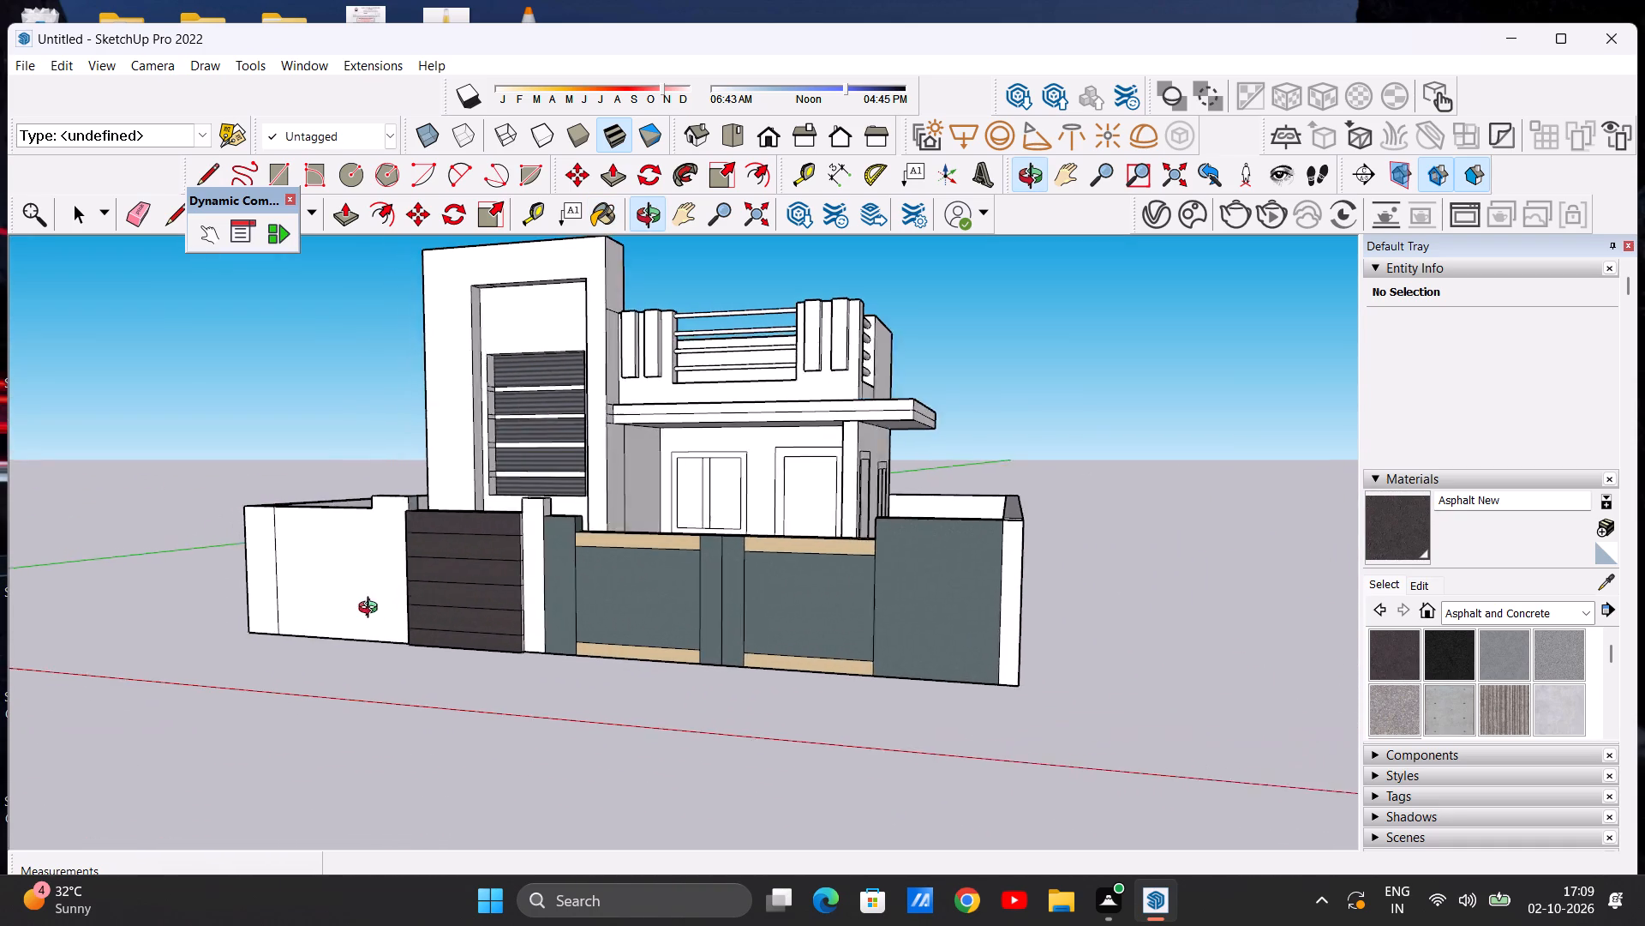
middle_click_drag(372, 610, 327, 619)
scroll(525, 529, "up", 11)
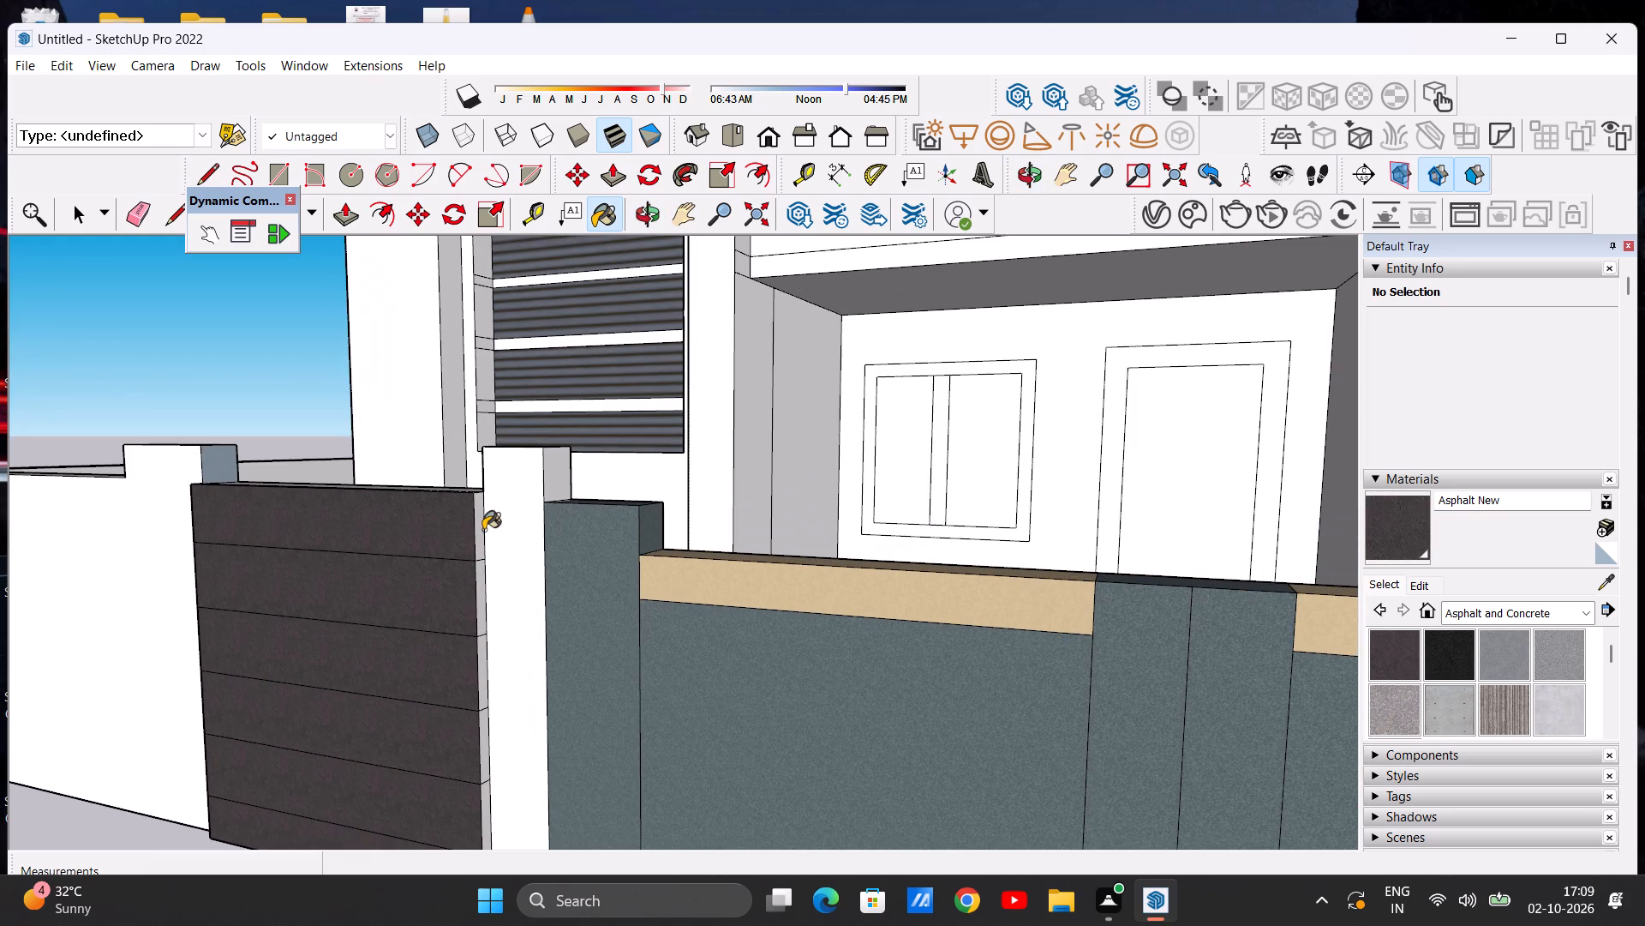
left_click(483, 530)
left_click(480, 588)
left_click(479, 549)
scroll(479, 573, "down", 10)
scroll(475, 713, "up", 18)
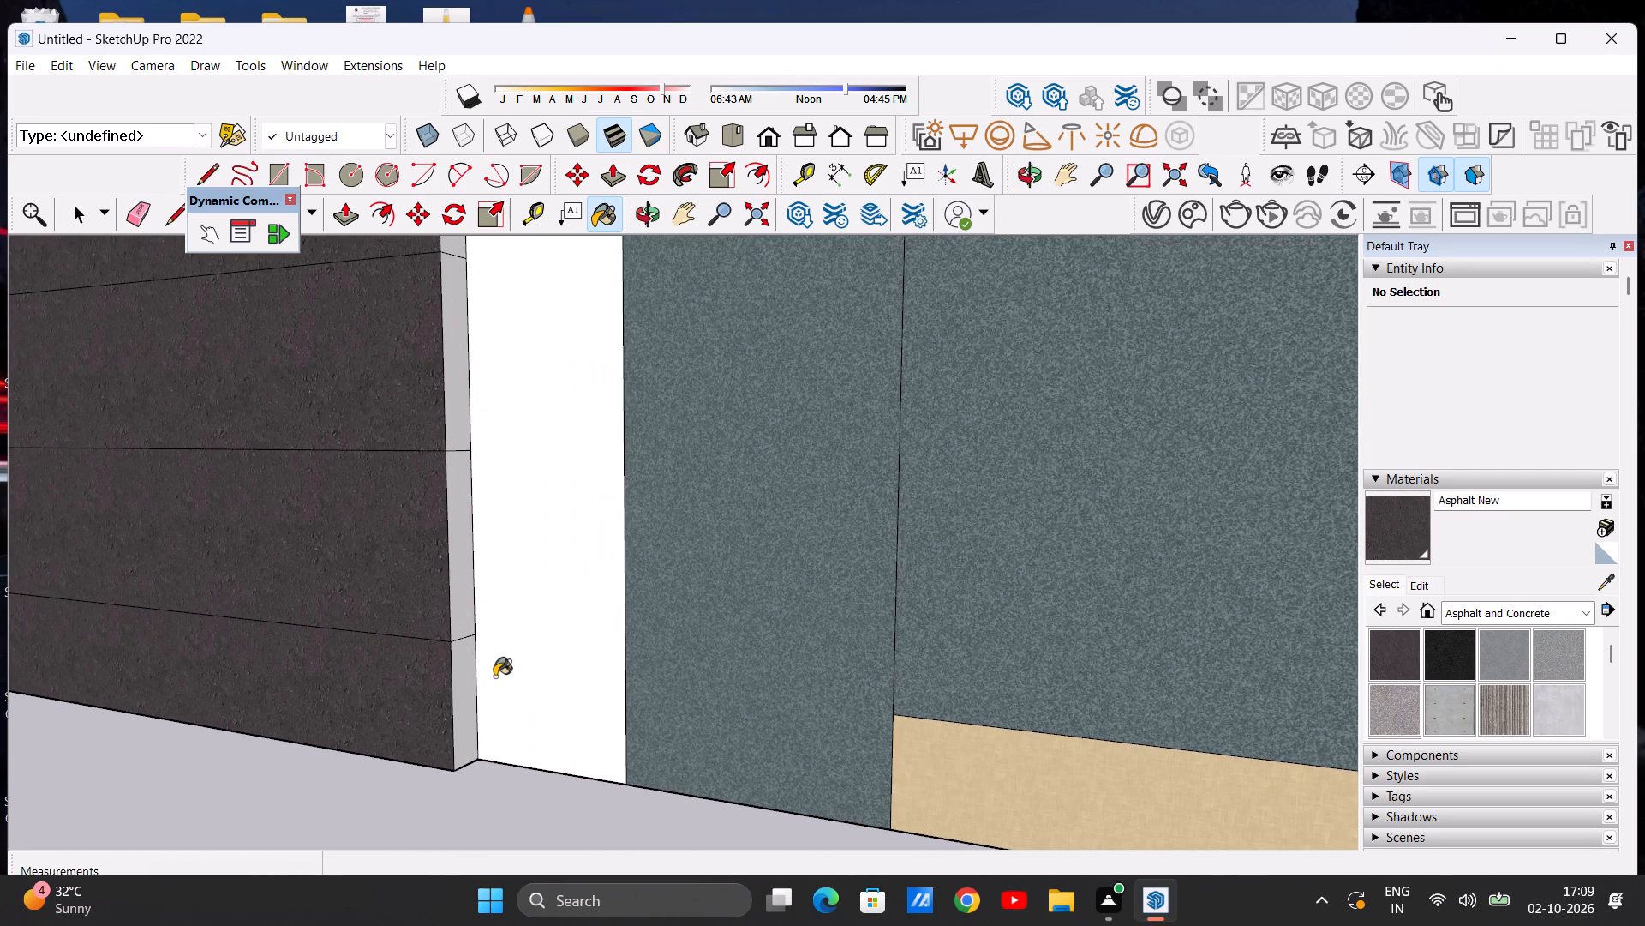
left_click(469, 689)
left_click(461, 609)
scroll(461, 686, "down", 8)
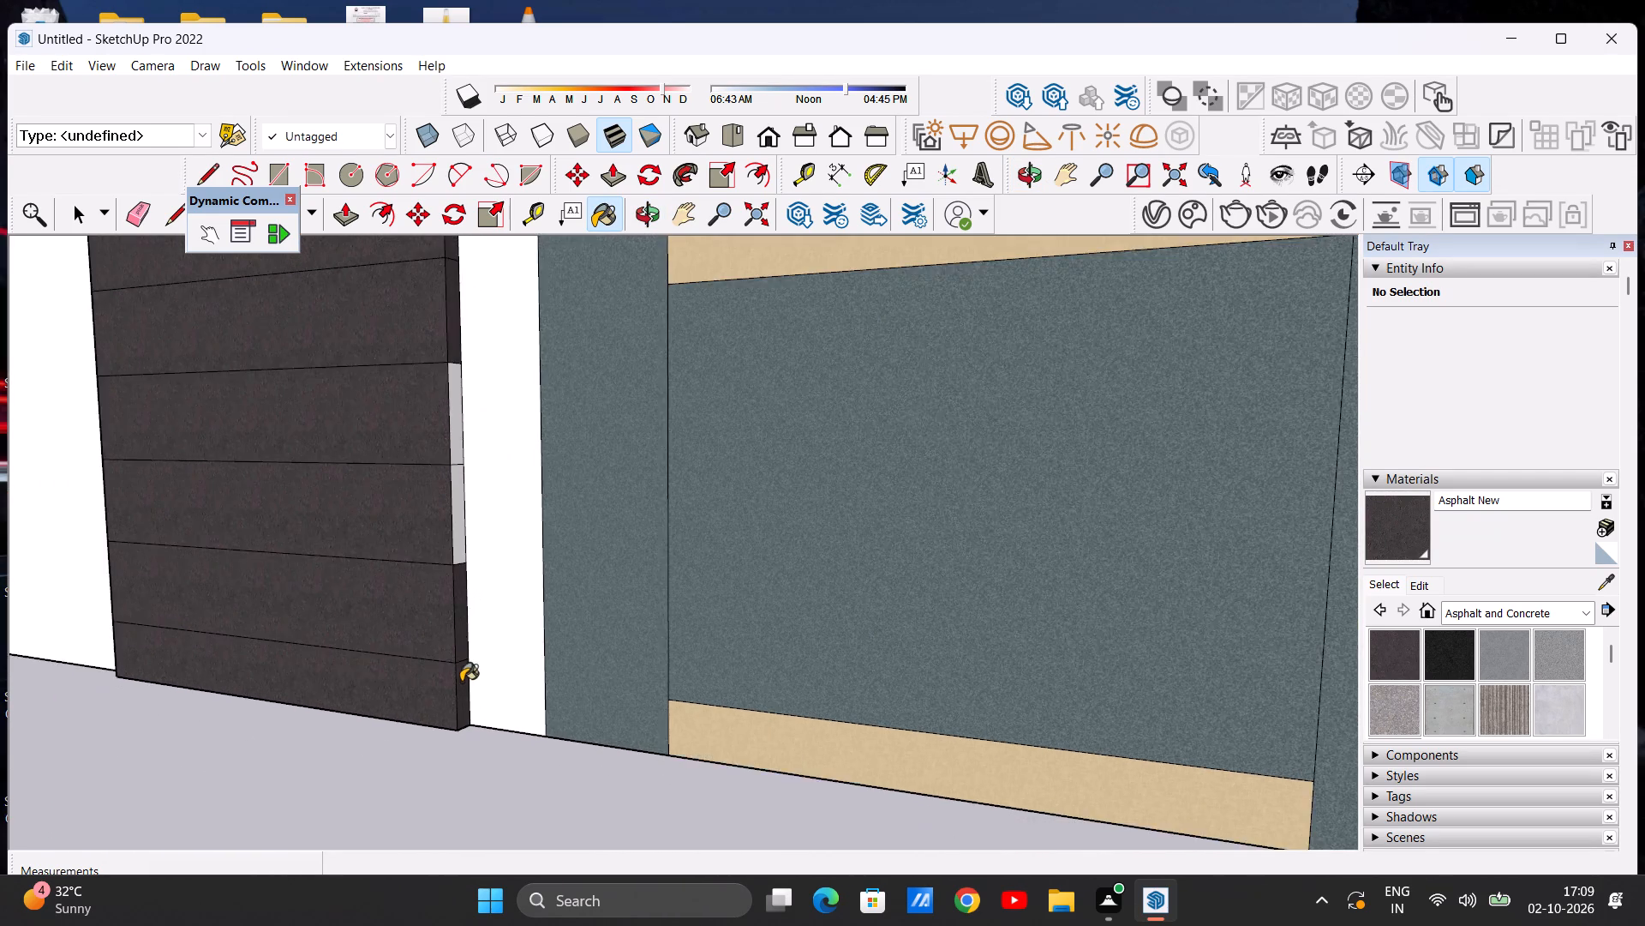
scroll(461, 682, "down", 4)
scroll(464, 569, "up", 7)
left_click(452, 496)
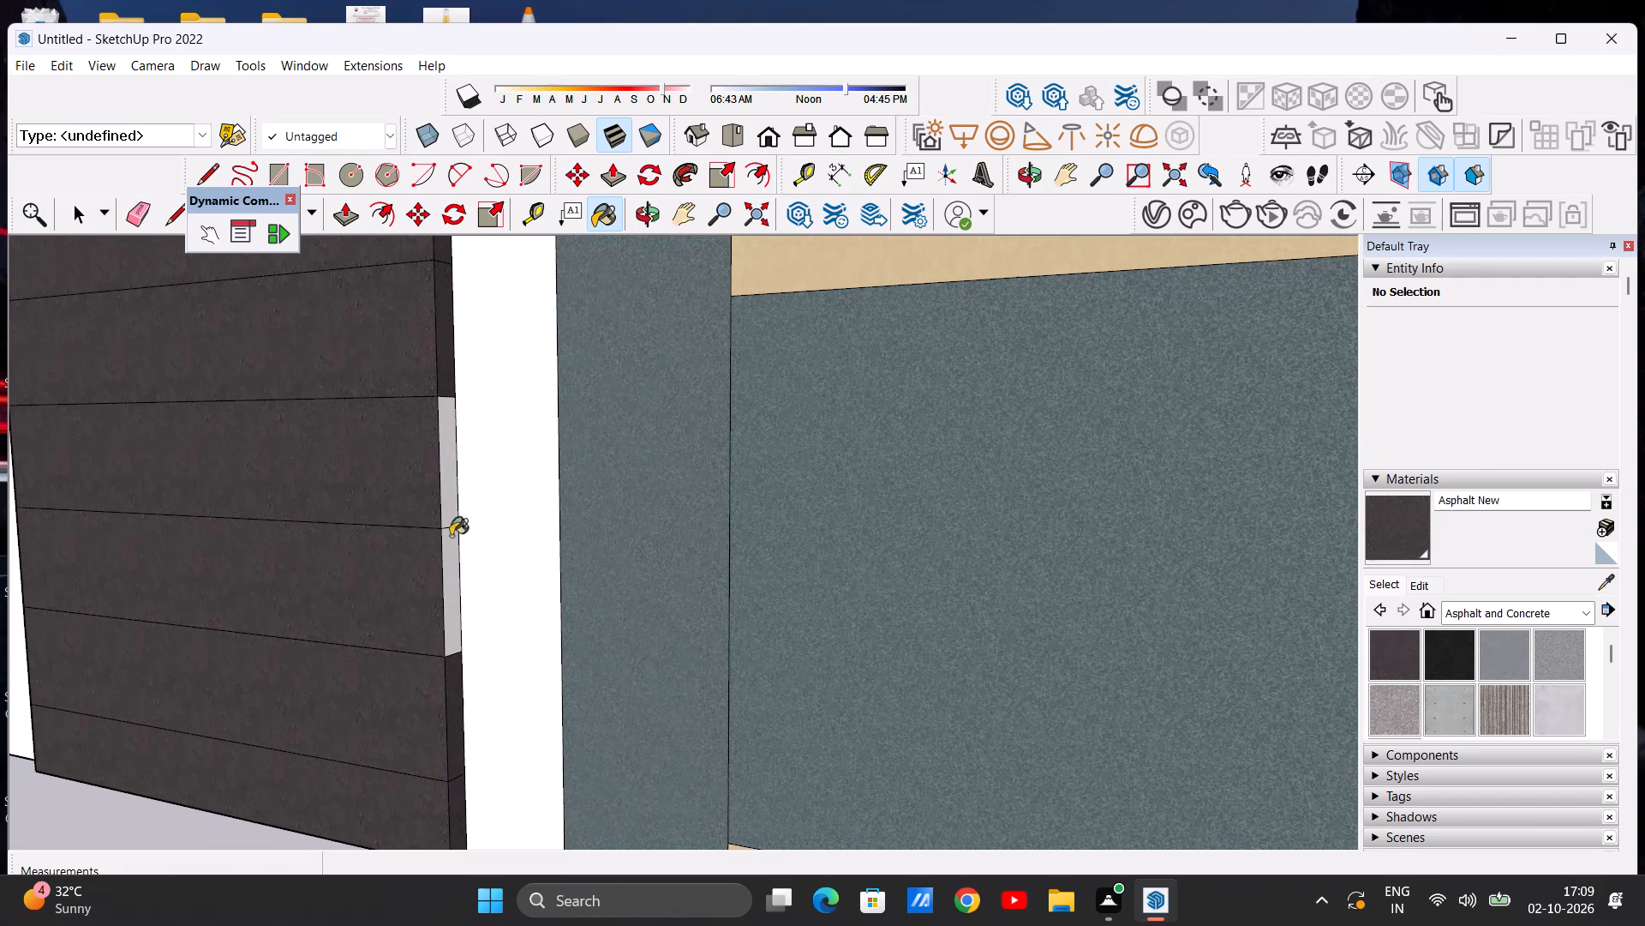
left_click(448, 574)
key("space")
Paint the narrow top face of the small gate's projecting strips with Asphalt New.
scroll(521, 576, "down", 14)
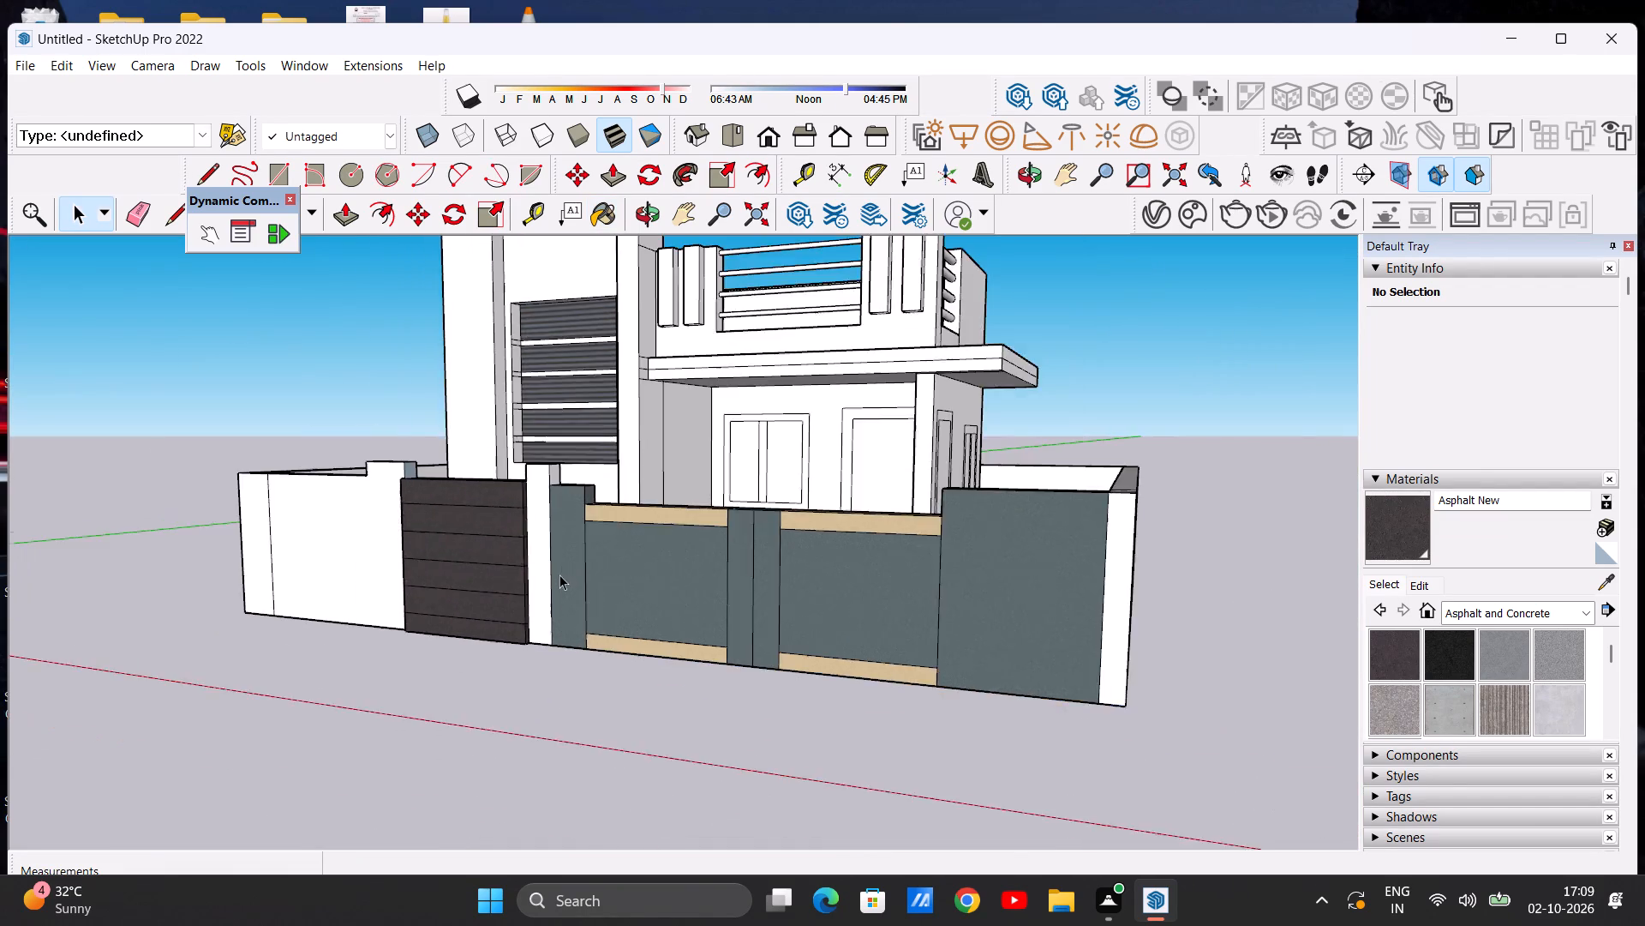
scroll(559, 574, "down", 5)
middle_click_drag(501, 549, 563, 755)
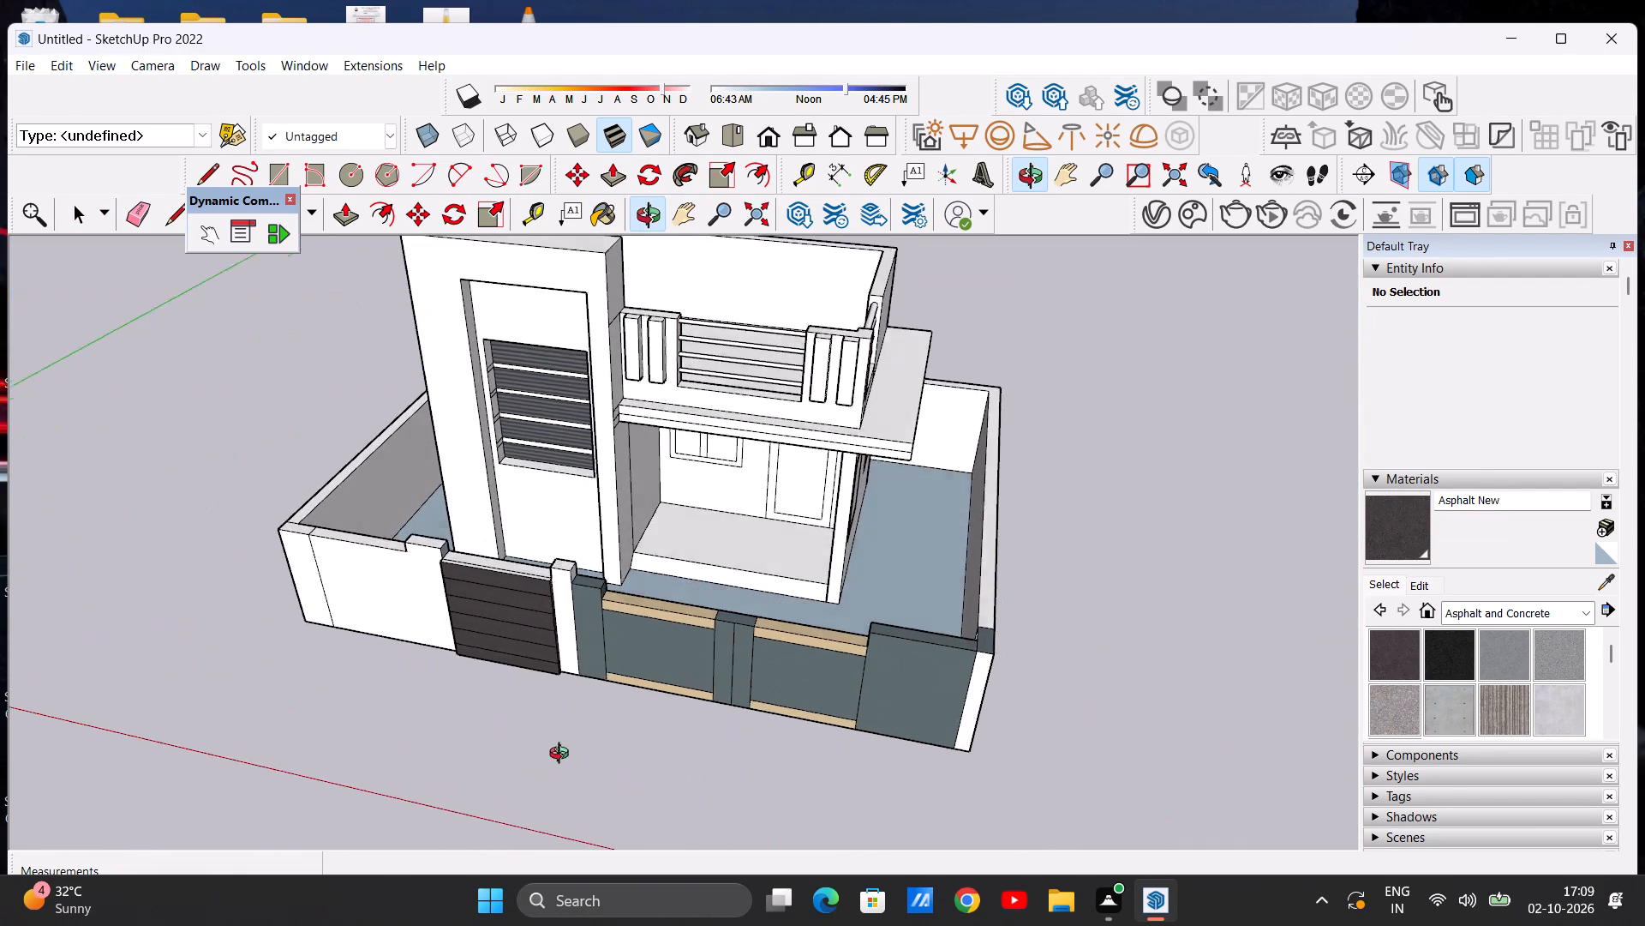
middle_click_drag(563, 755, 562, 756)
scroll(461, 531, "up", 11)
scroll(500, 600, "down", 9)
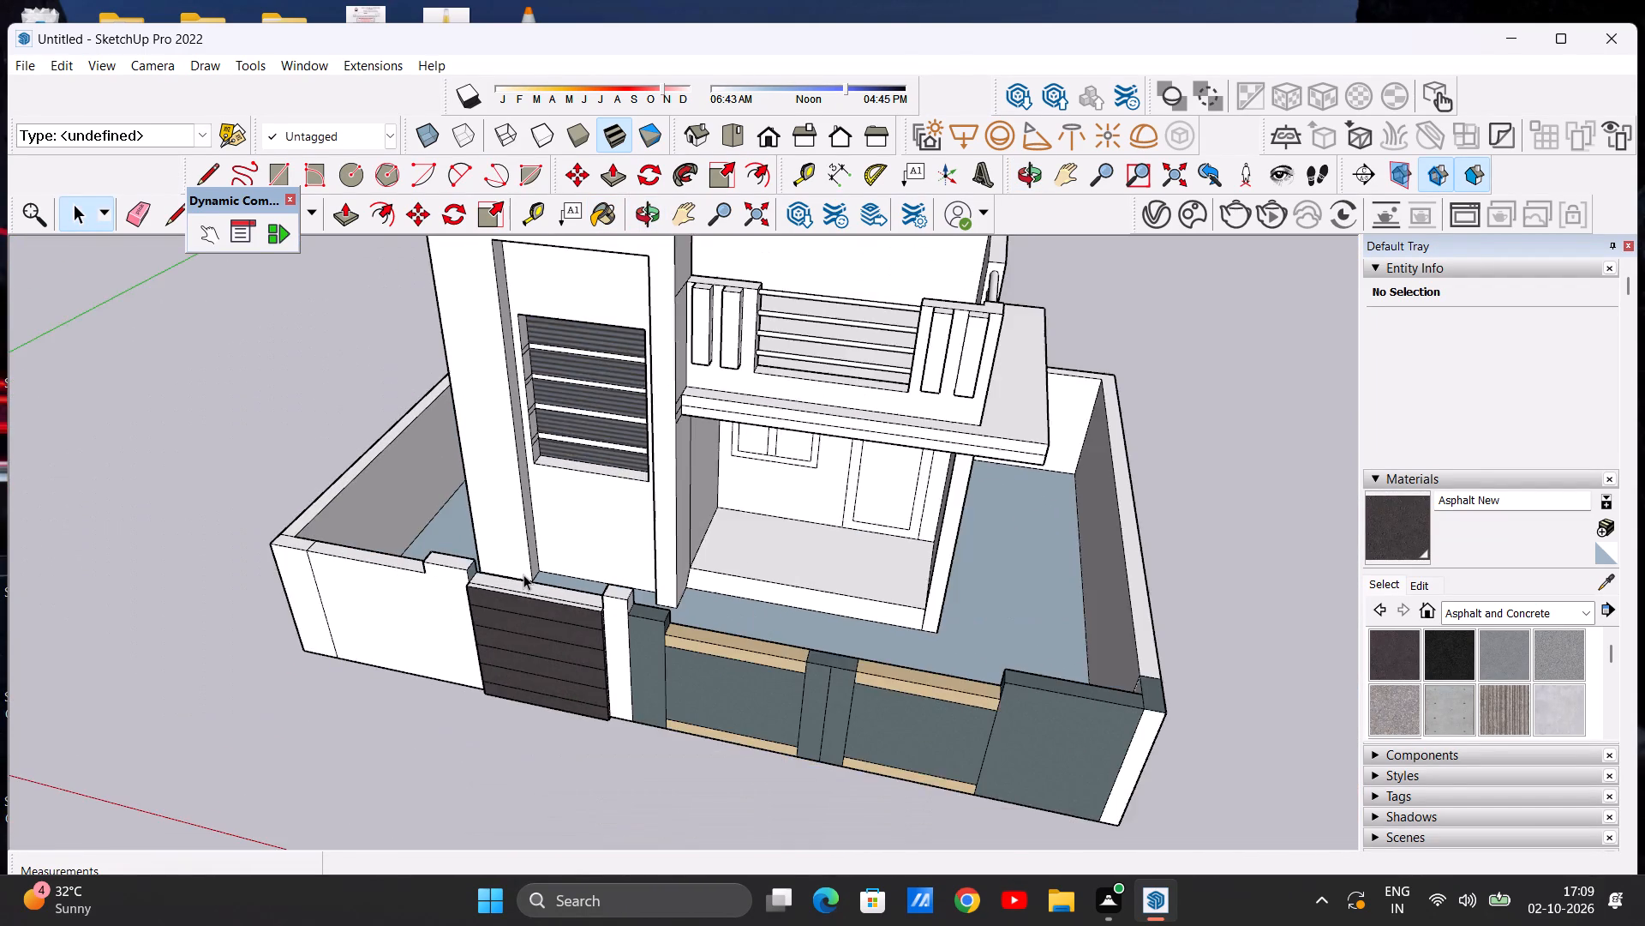
scroll(523, 574, "down", 5)
scroll(491, 634, "up", 7)
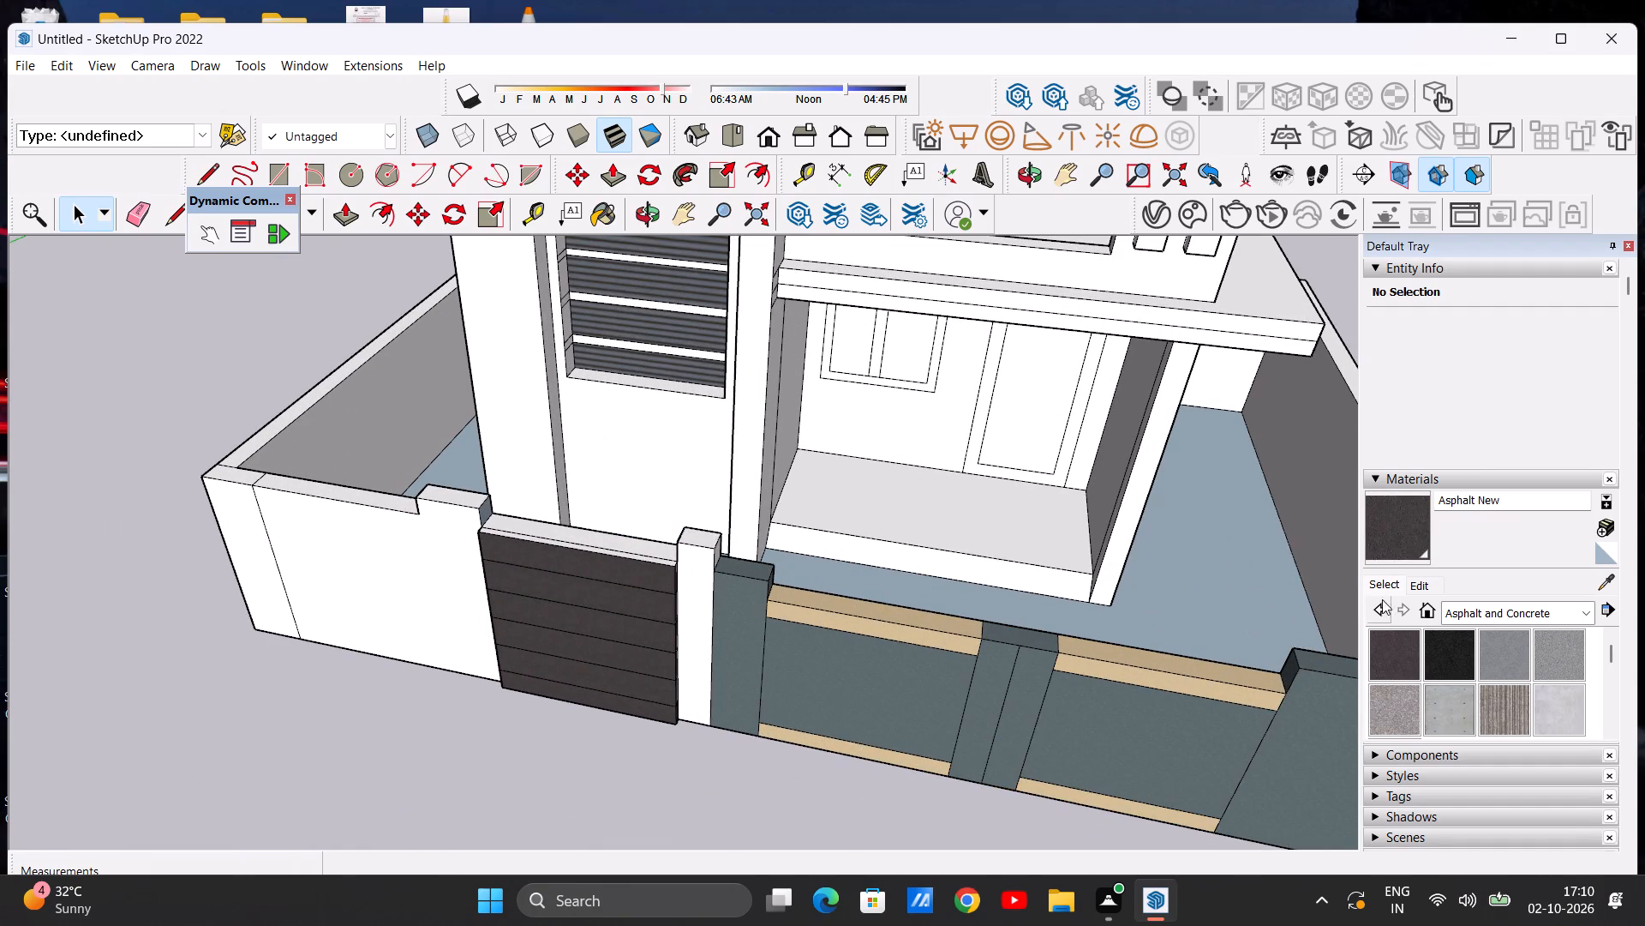
left_click(1393, 526)
scroll(583, 565, "up", 12)
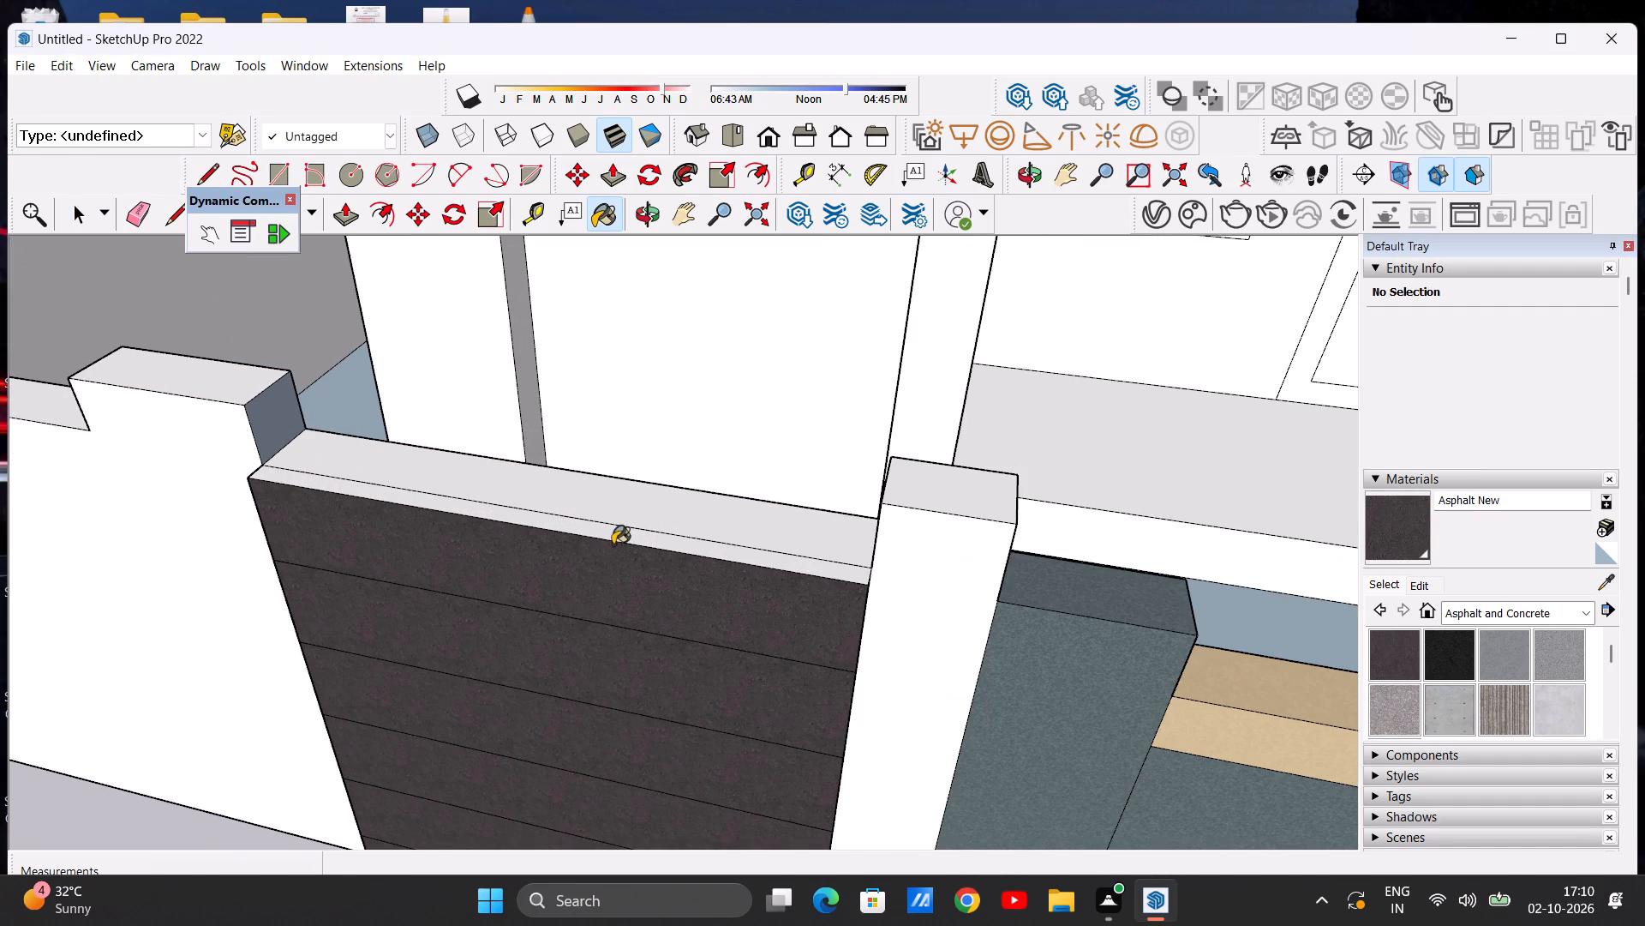
left_click(603, 535)
scroll(604, 634, "down", 15)
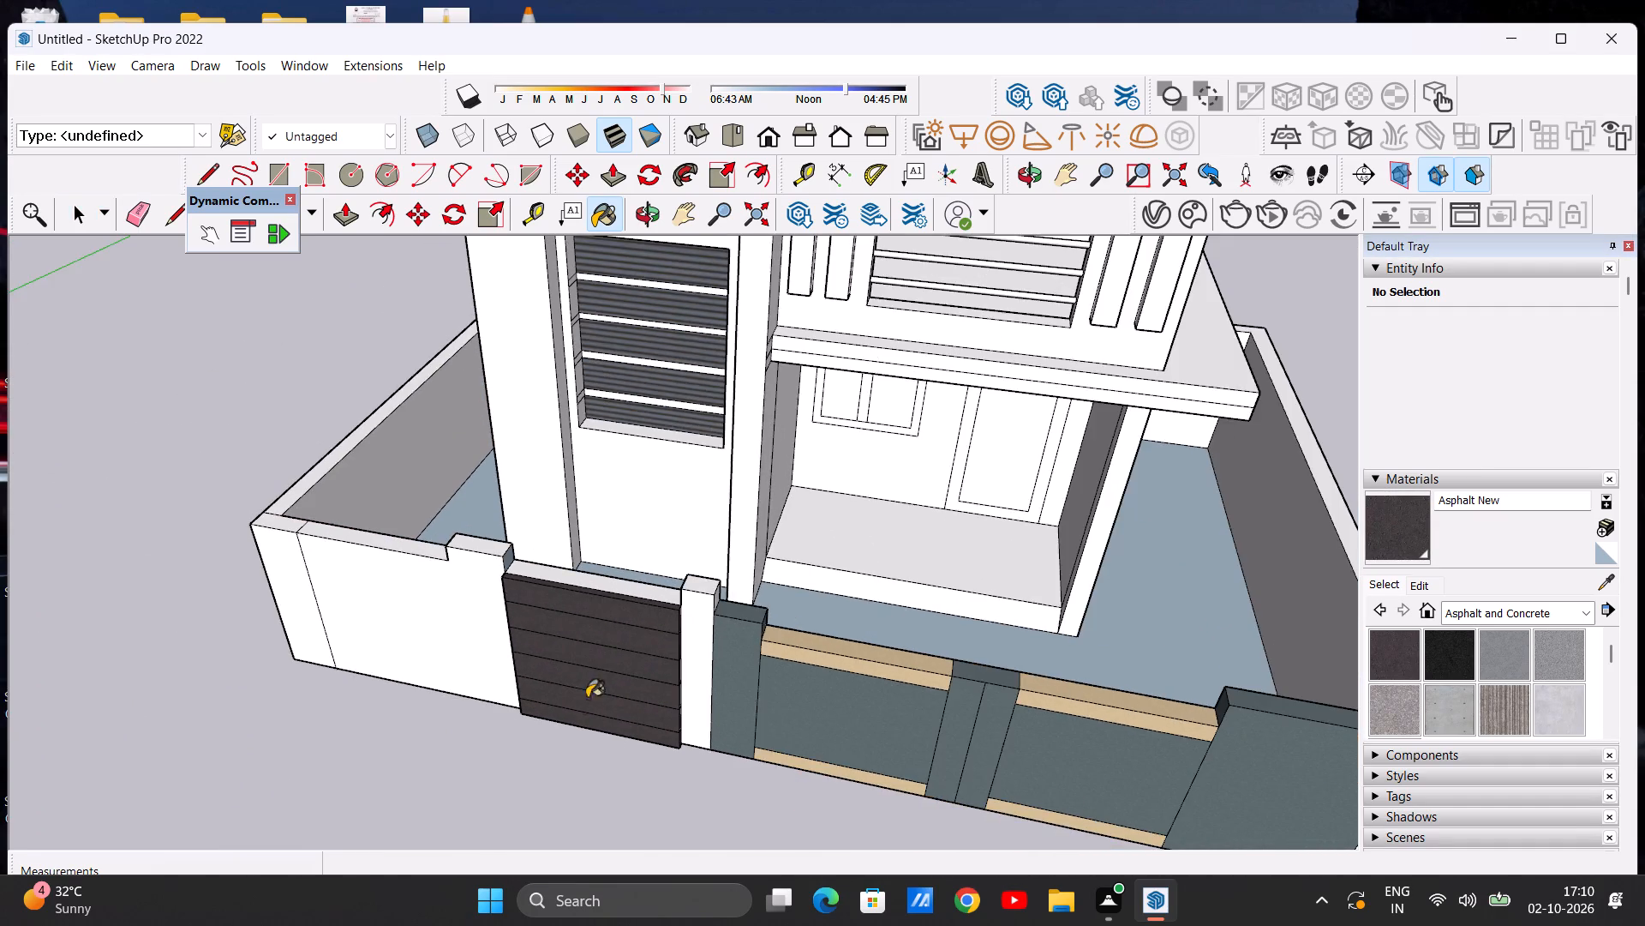
Examine the small gate's finish and the whole front boundary wall from low and frontal views.
middle_click_drag(571, 741, 656, 562)
middle_click_drag(543, 800, 565, 667)
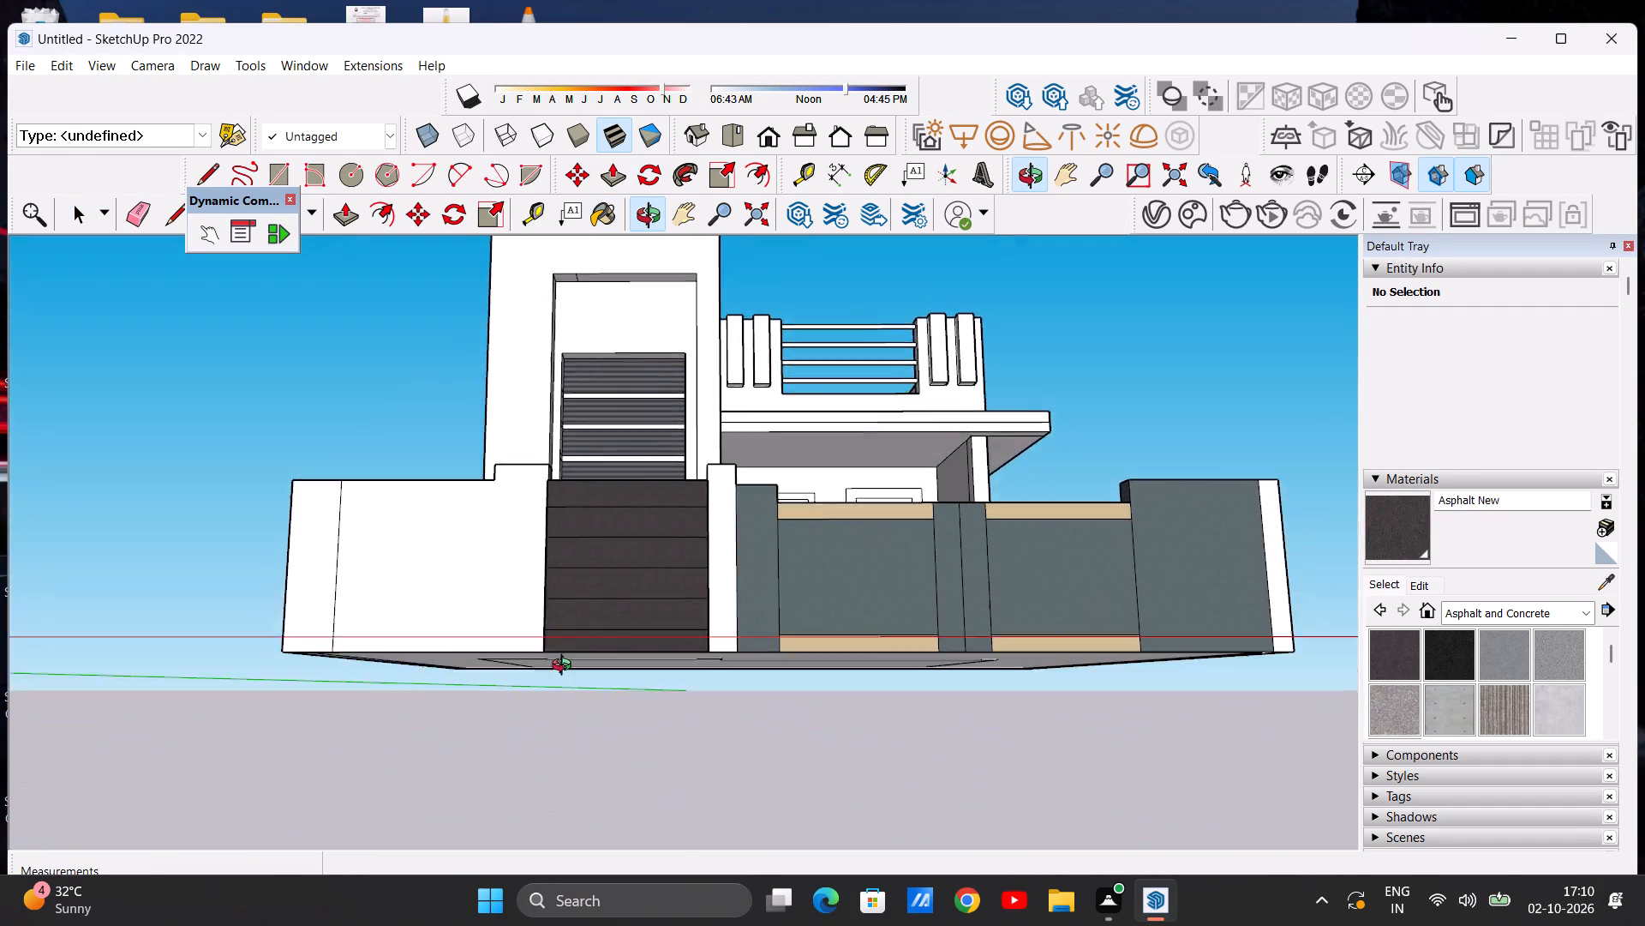
middle_click_drag(565, 667, 544, 750)
key("space")
scroll(493, 706, "down", 12)
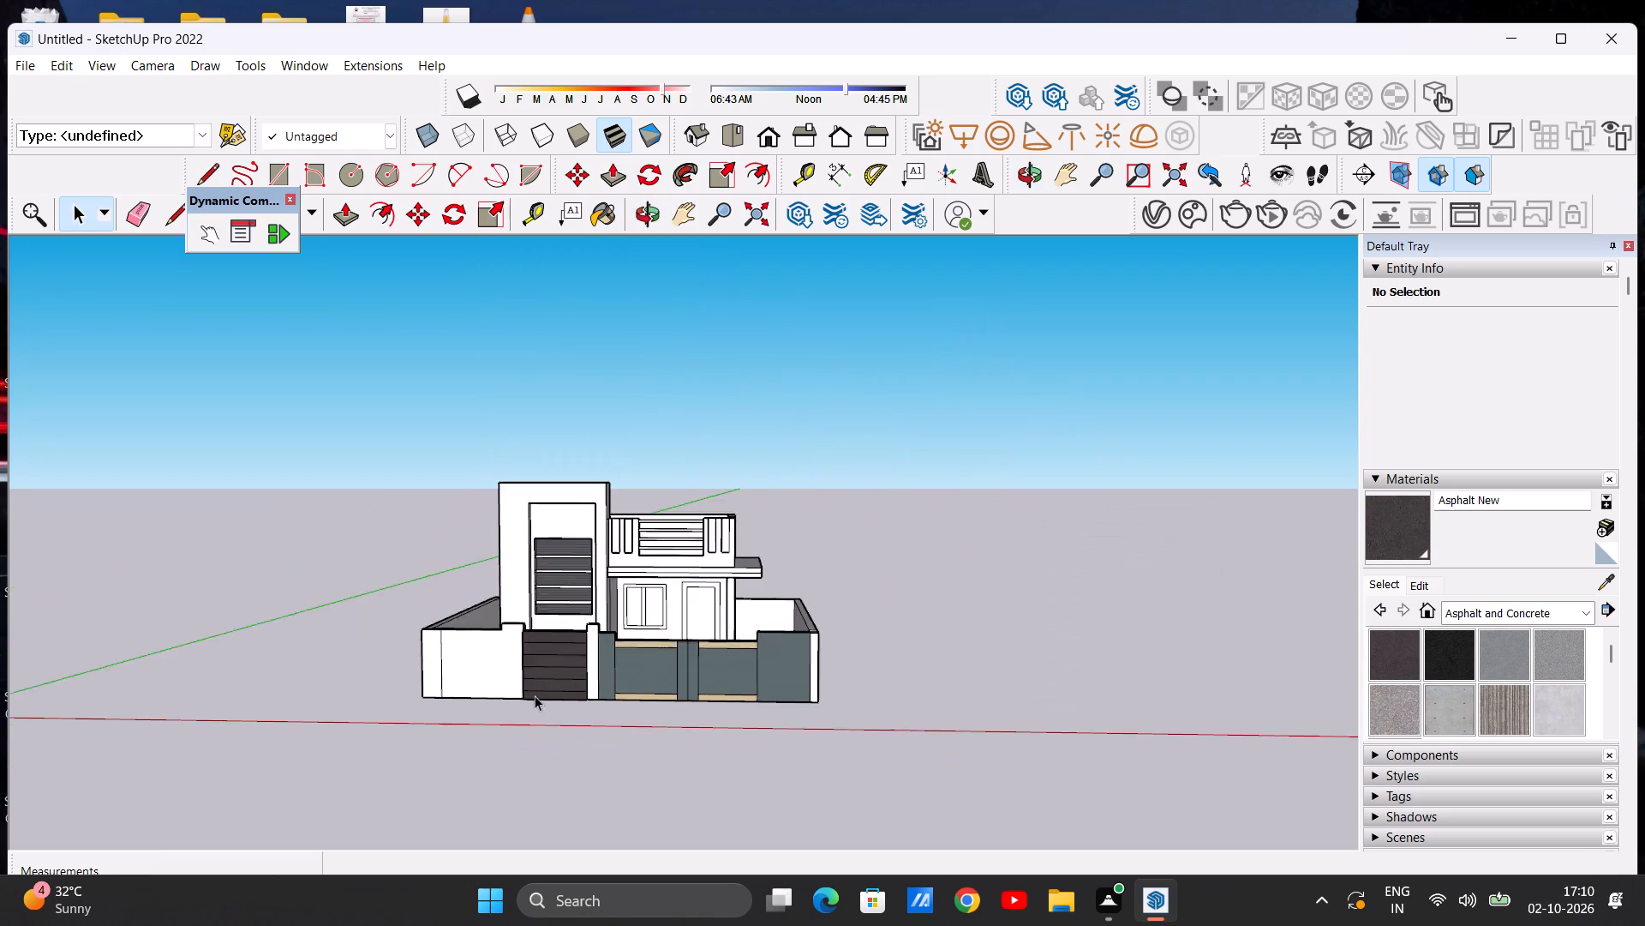
scroll(535, 695, "down", 3)
scroll(580, 628, "up", 7)
middle_click_drag(444, 668, 485, 632)
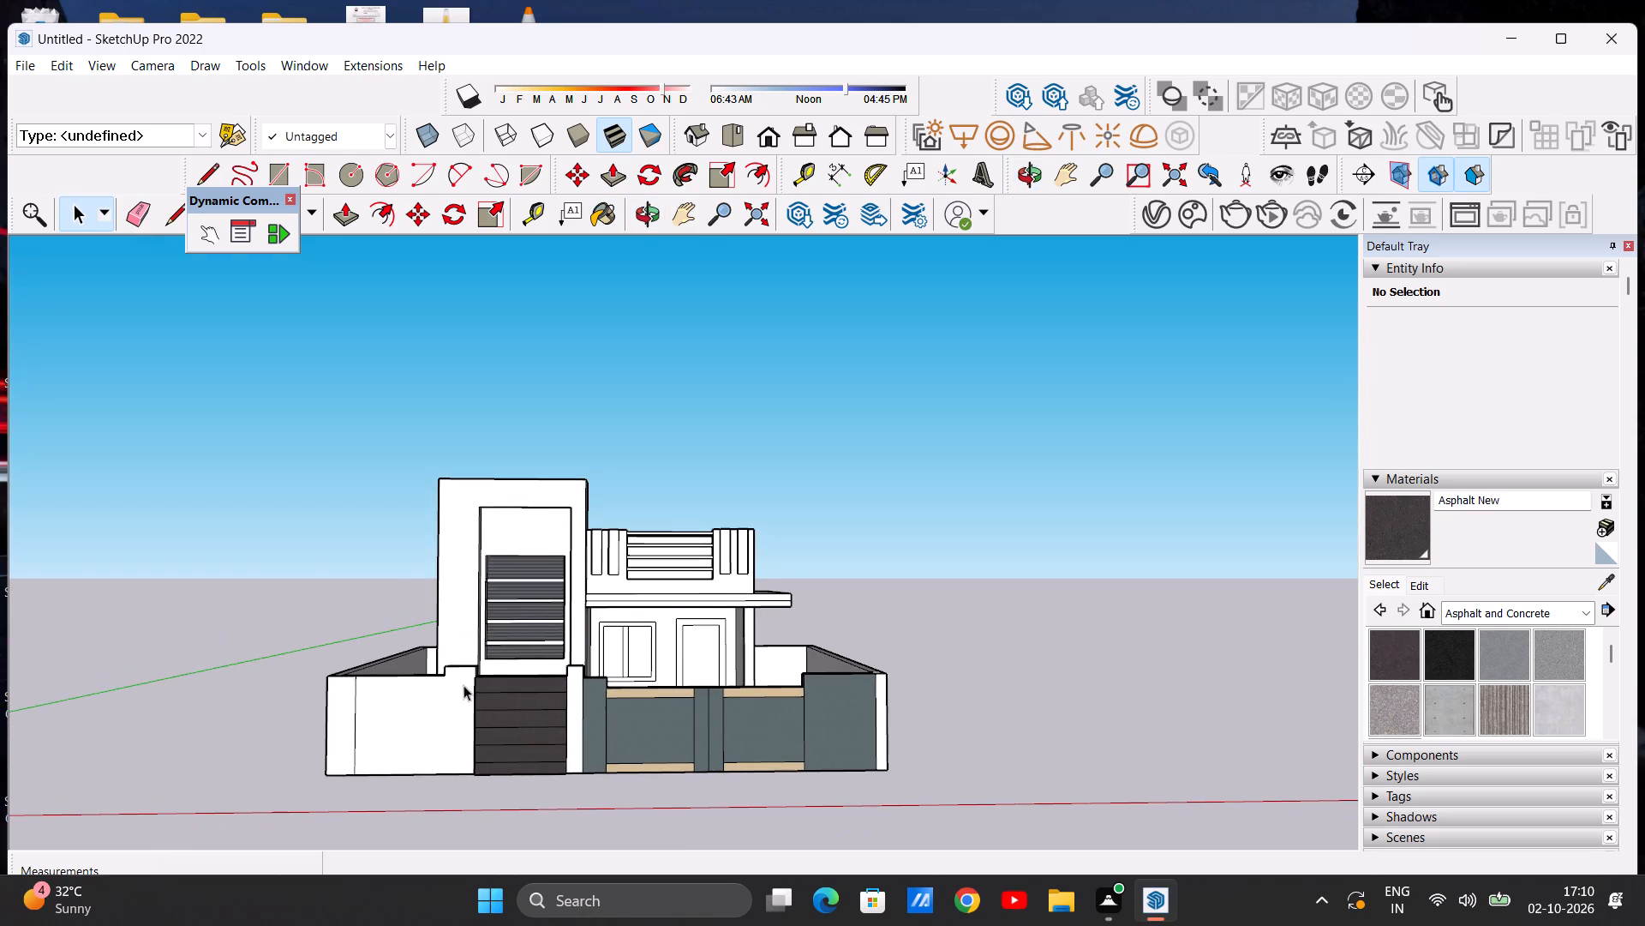
scroll(470, 718, "down", 5)
scroll(356, 731, "up", 6)
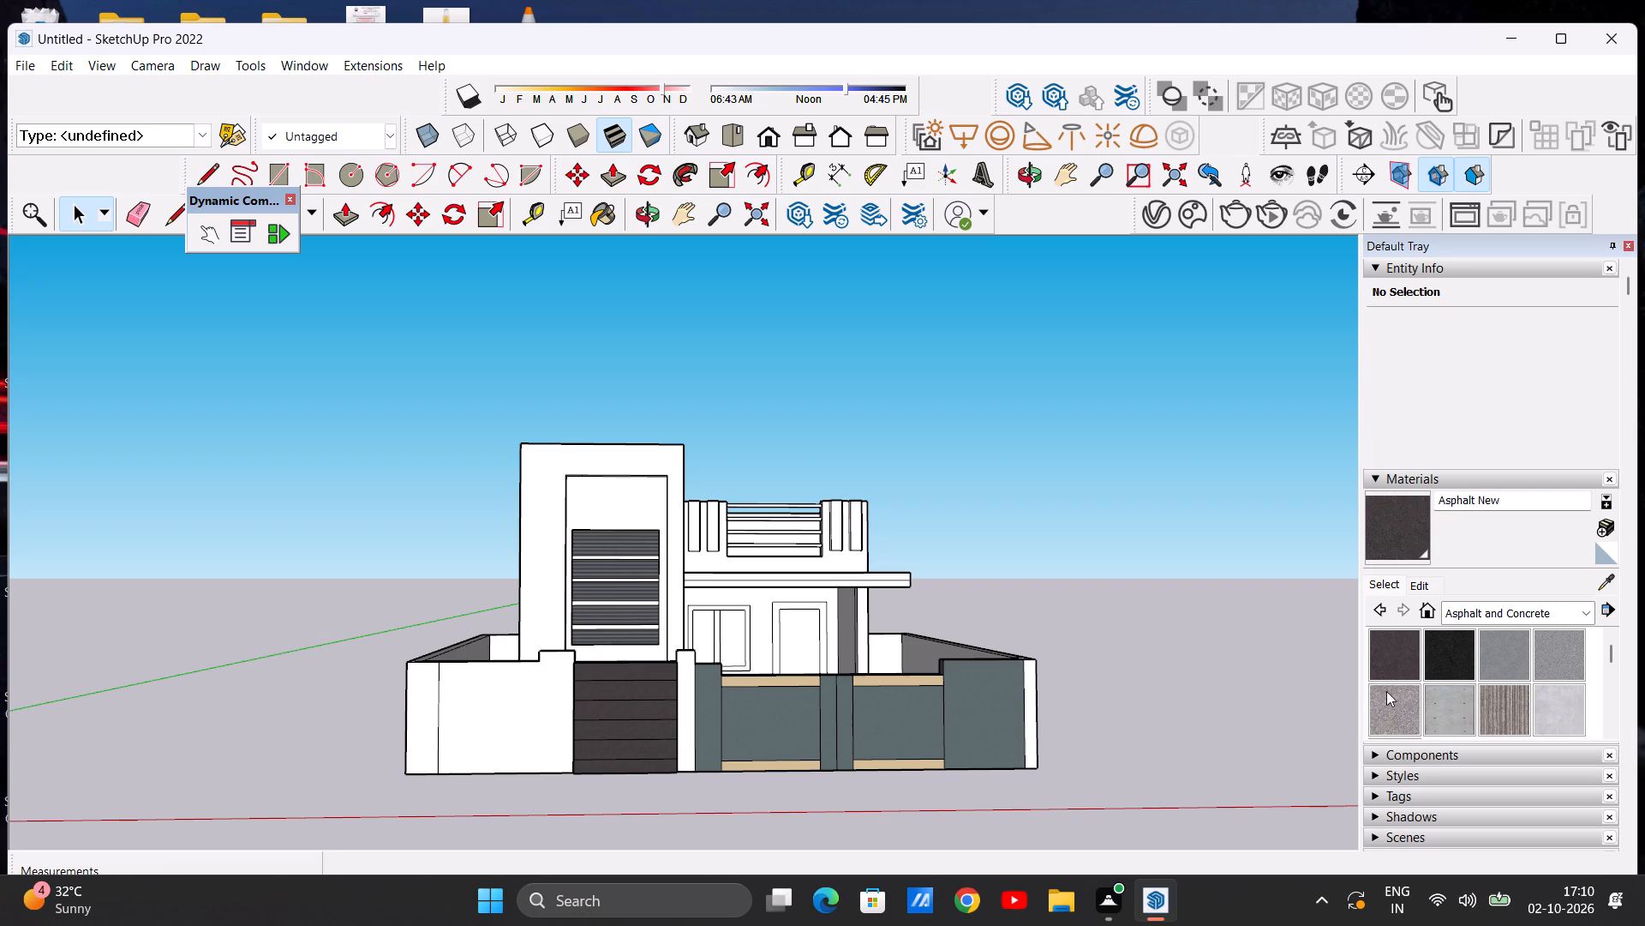
Paint the front, top and side faces of the front boundary wall's narrow corner strip beyond the small gate with Formica Speckled Grey from Synthetic Surfaces.
left_click(1588, 616)
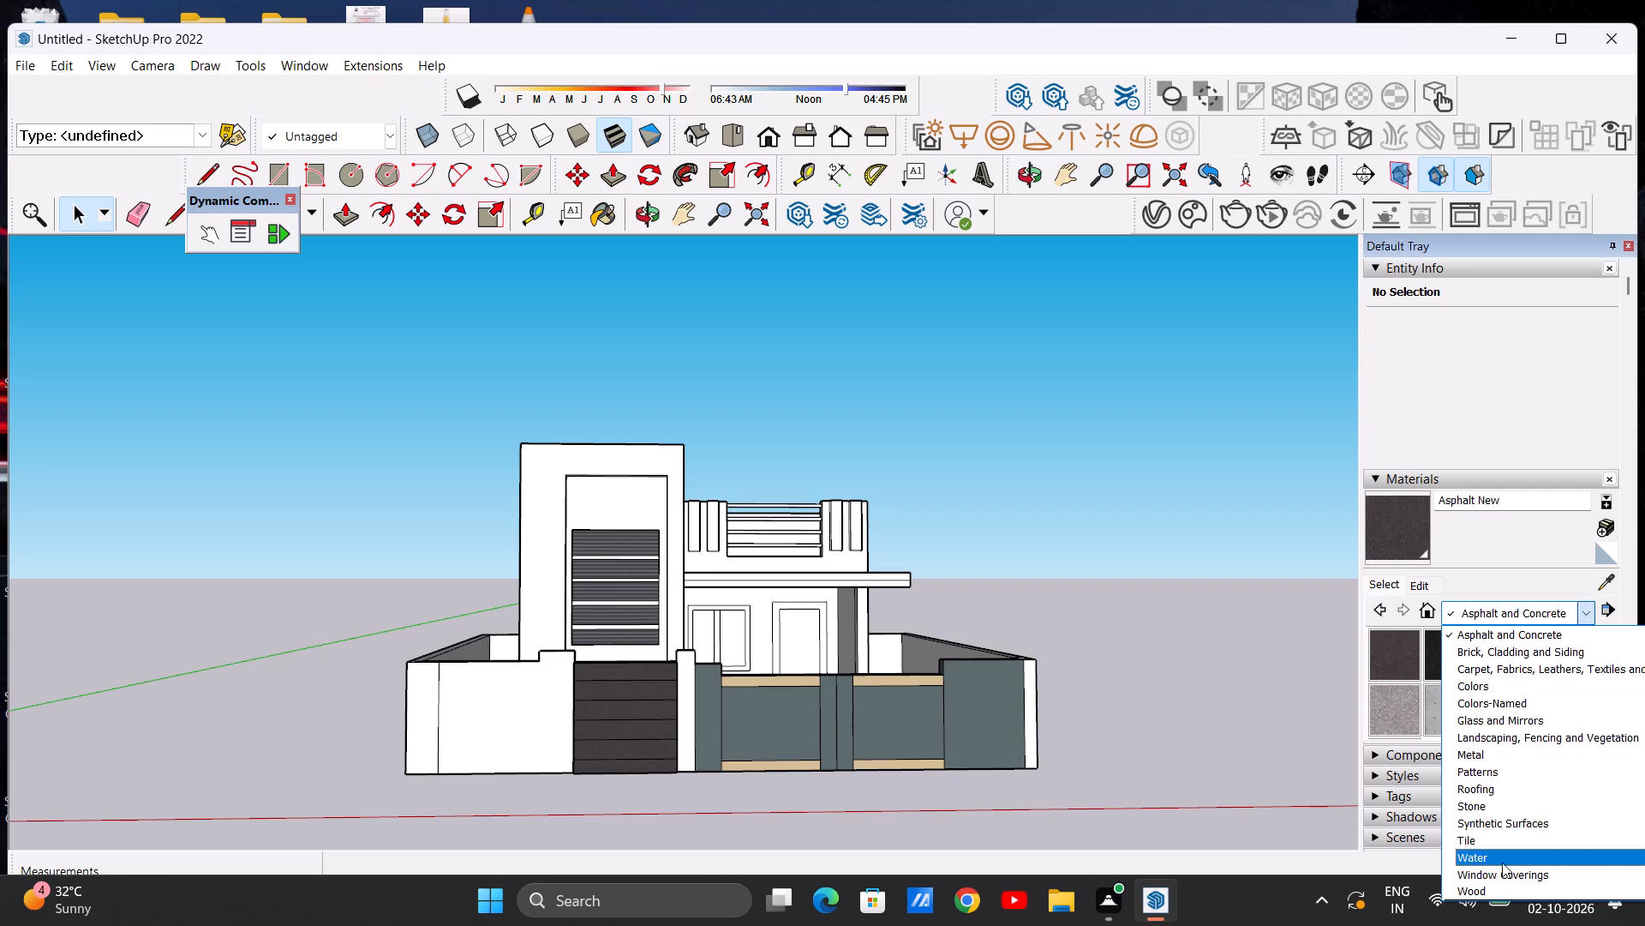
left_click(1472, 819)
left_click(1454, 712)
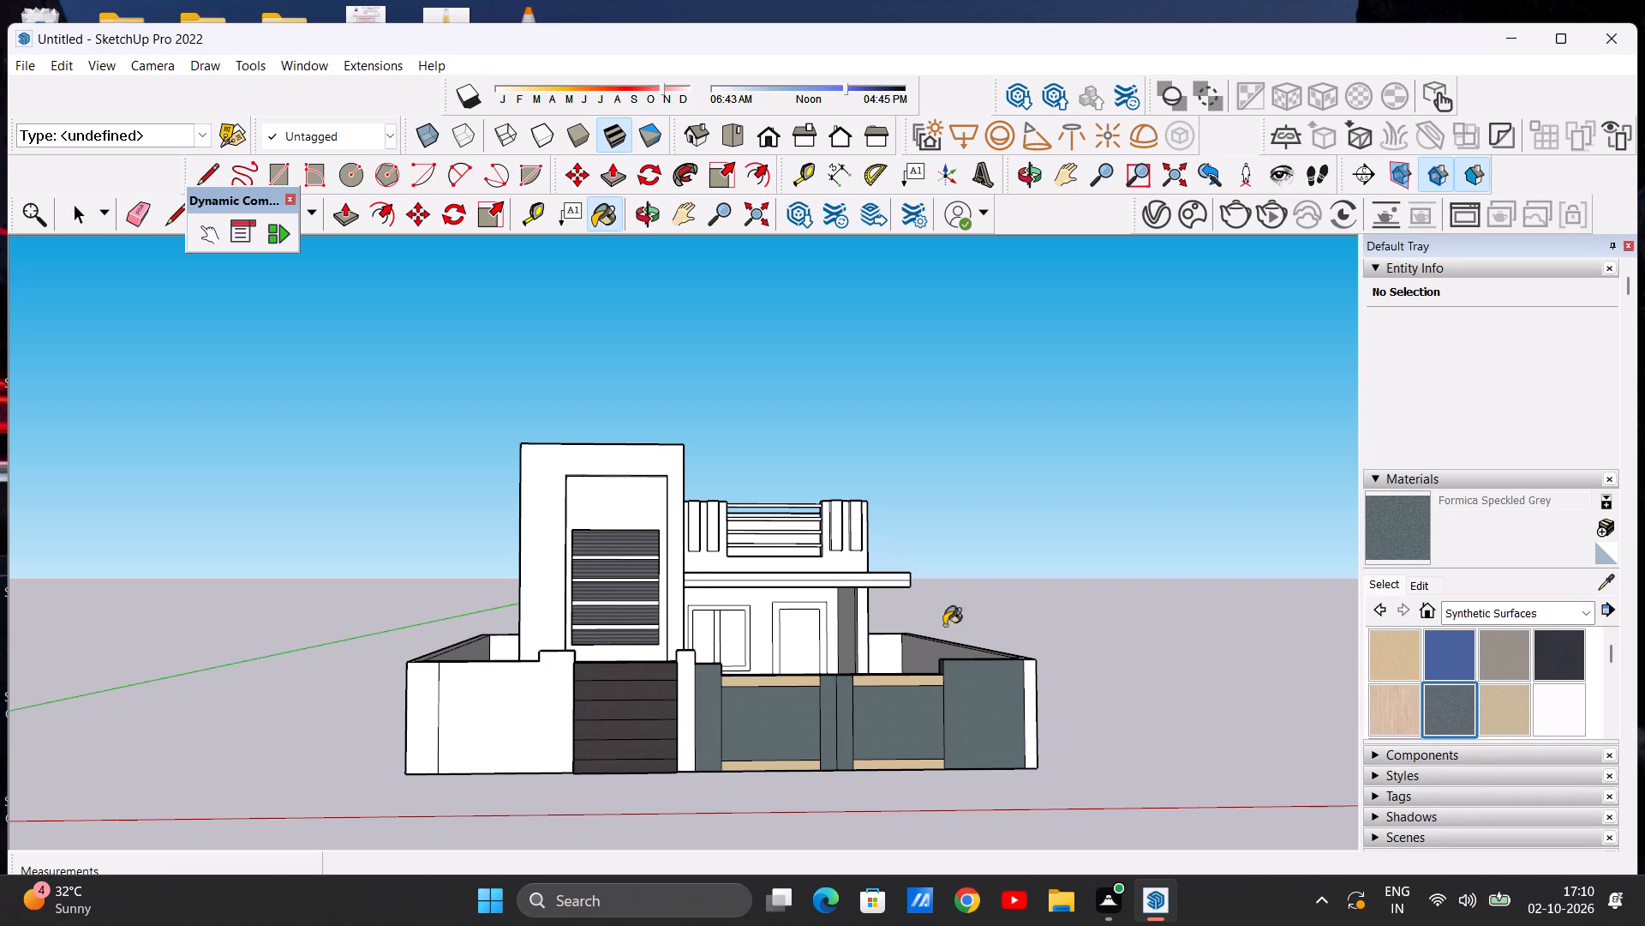
scroll(428, 713, "up", 12)
left_click(417, 695)
scroll(451, 673, "down", 5)
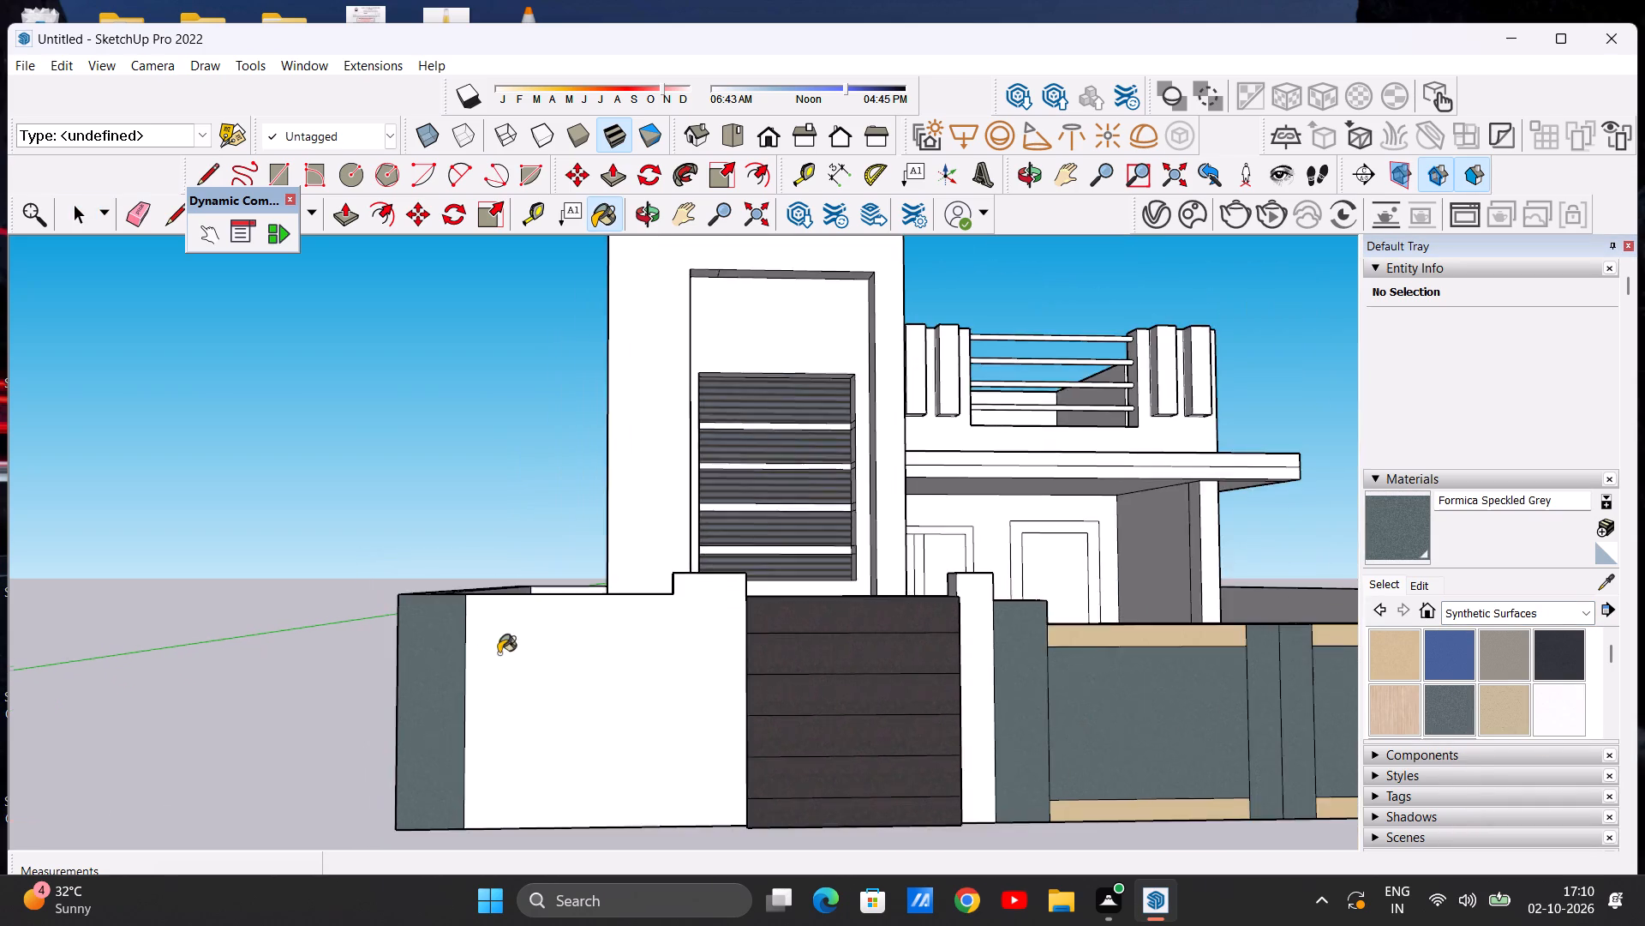
scroll(457, 648, "up", 1)
middle_click_drag(457, 648, 483, 811)
scroll(454, 767, "up", 6)
left_click(460, 743)
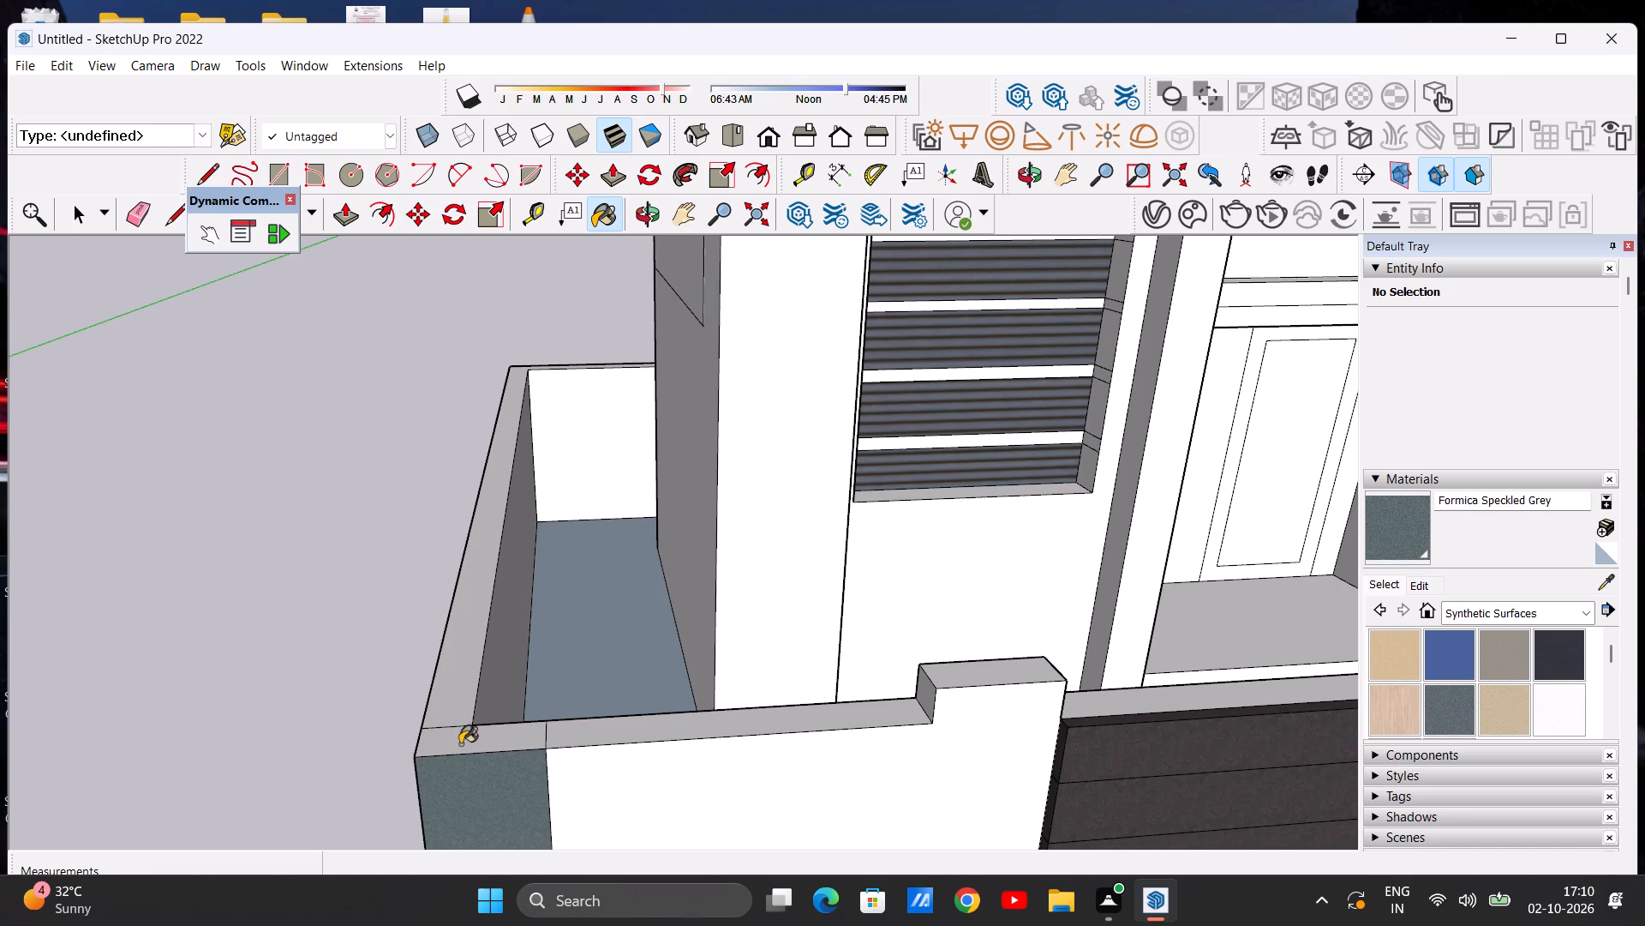
scroll(529, 717, "down", 11)
middle_click_drag(423, 773, 642, 635)
scroll(650, 713, "up", 3)
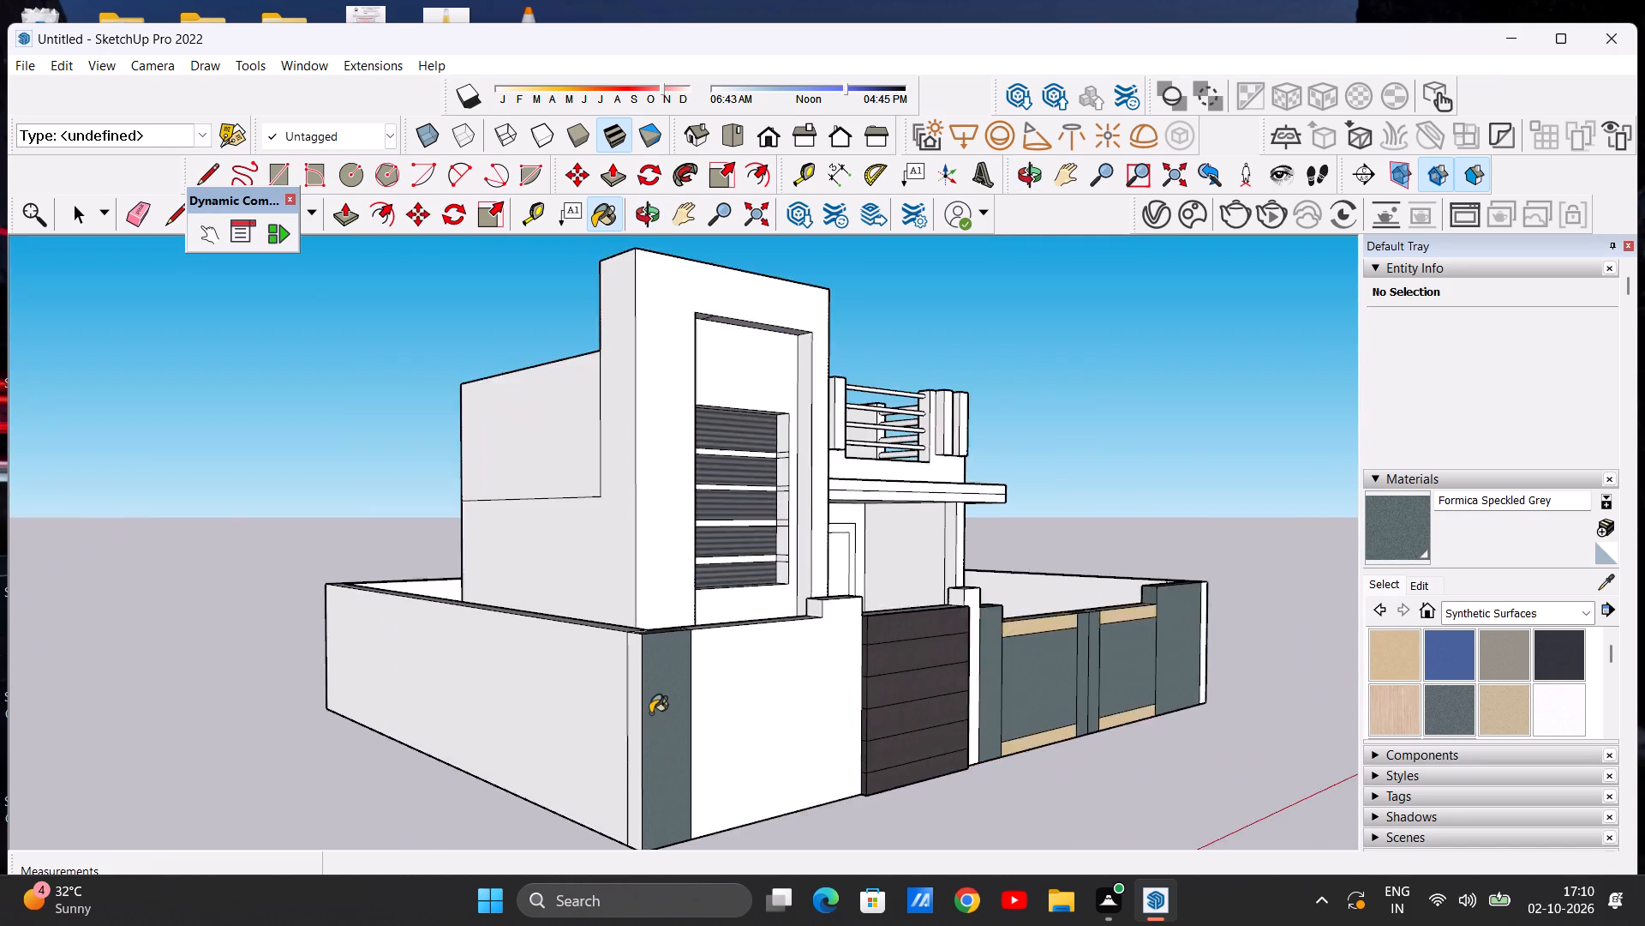
scroll(650, 713, "up", 9)
left_click(618, 720)
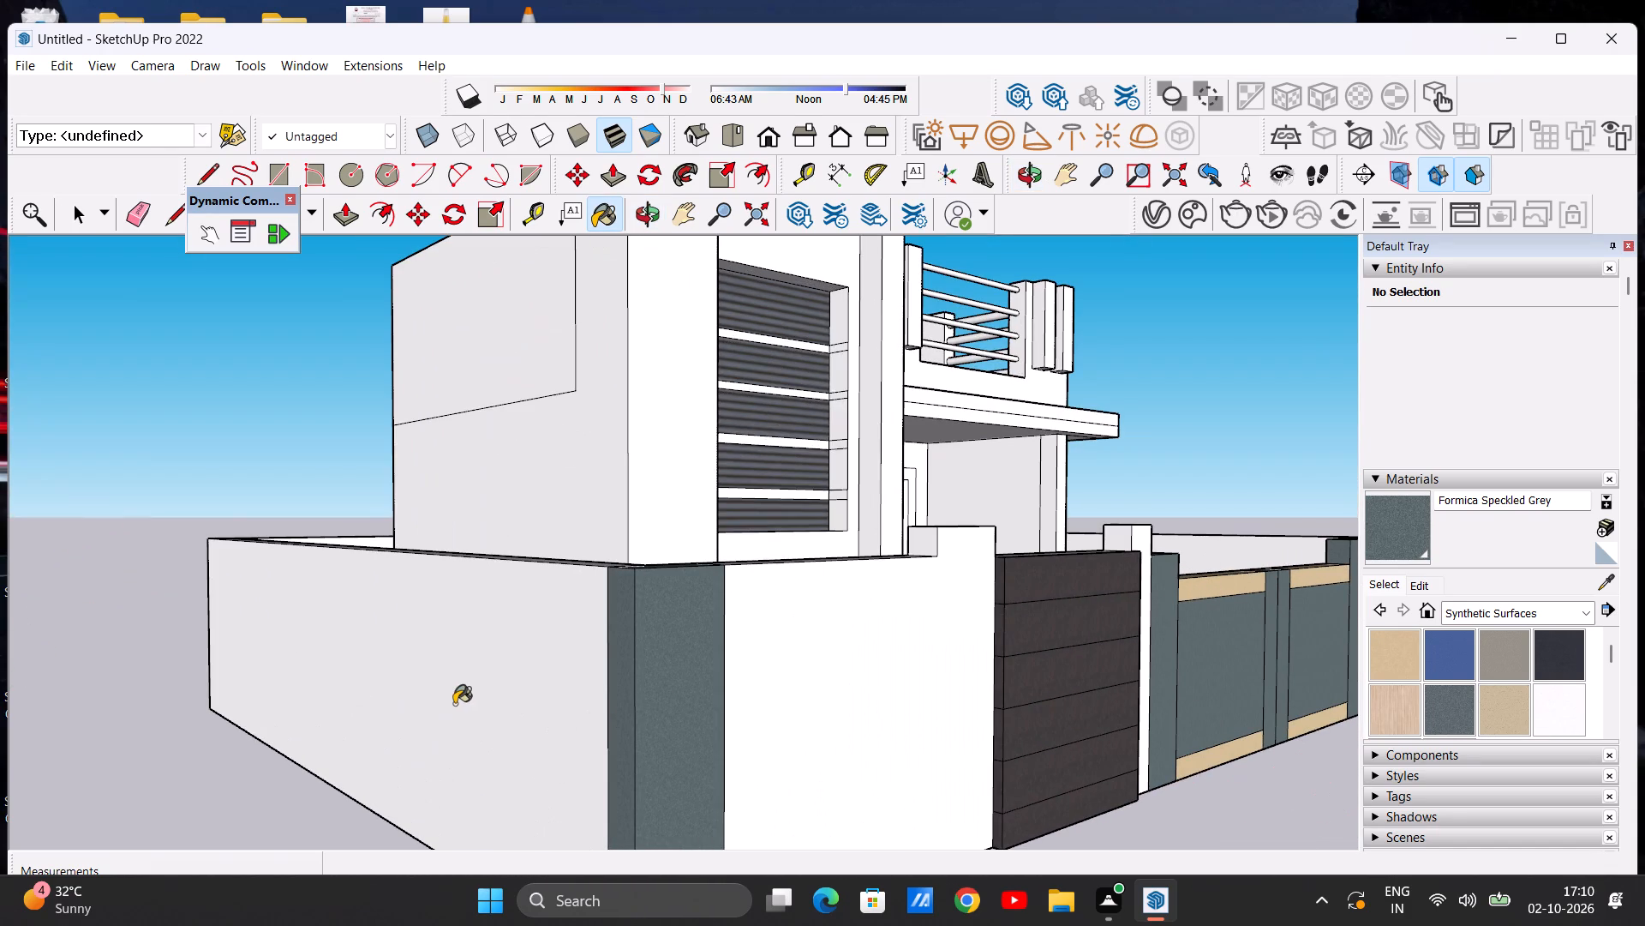
key("space")
Examine the house facade and painted front boundary wall from the front and from above.
scroll(541, 706, "down", 17)
middle_click_drag(580, 676, 241, 667)
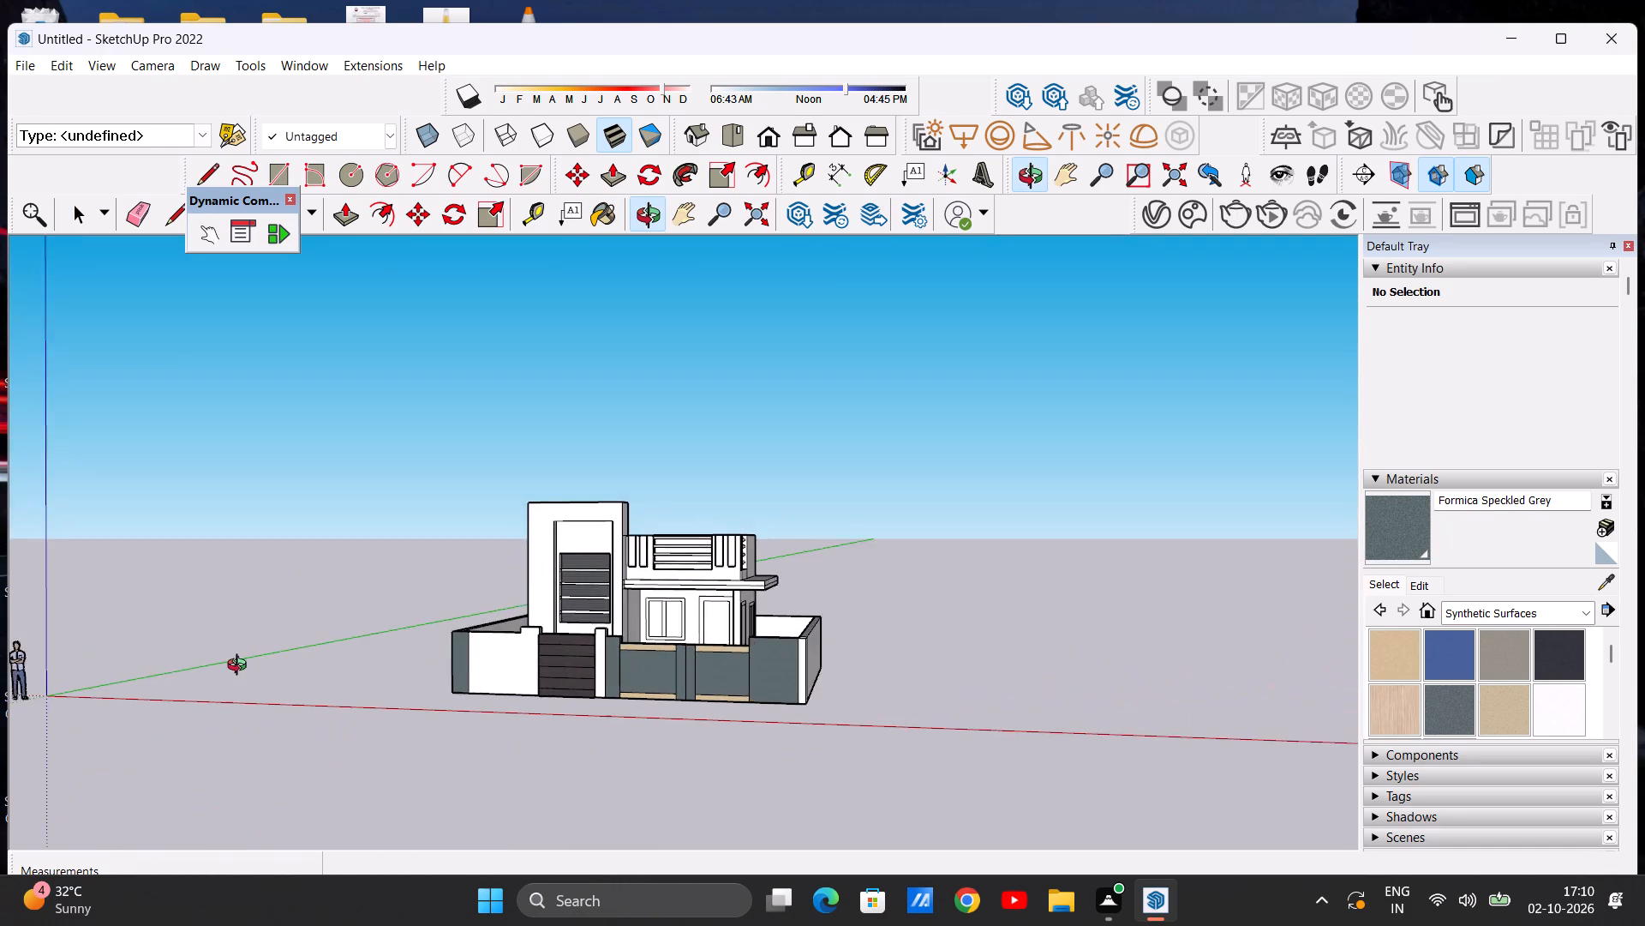
middle_click_drag(241, 667, 318, 707)
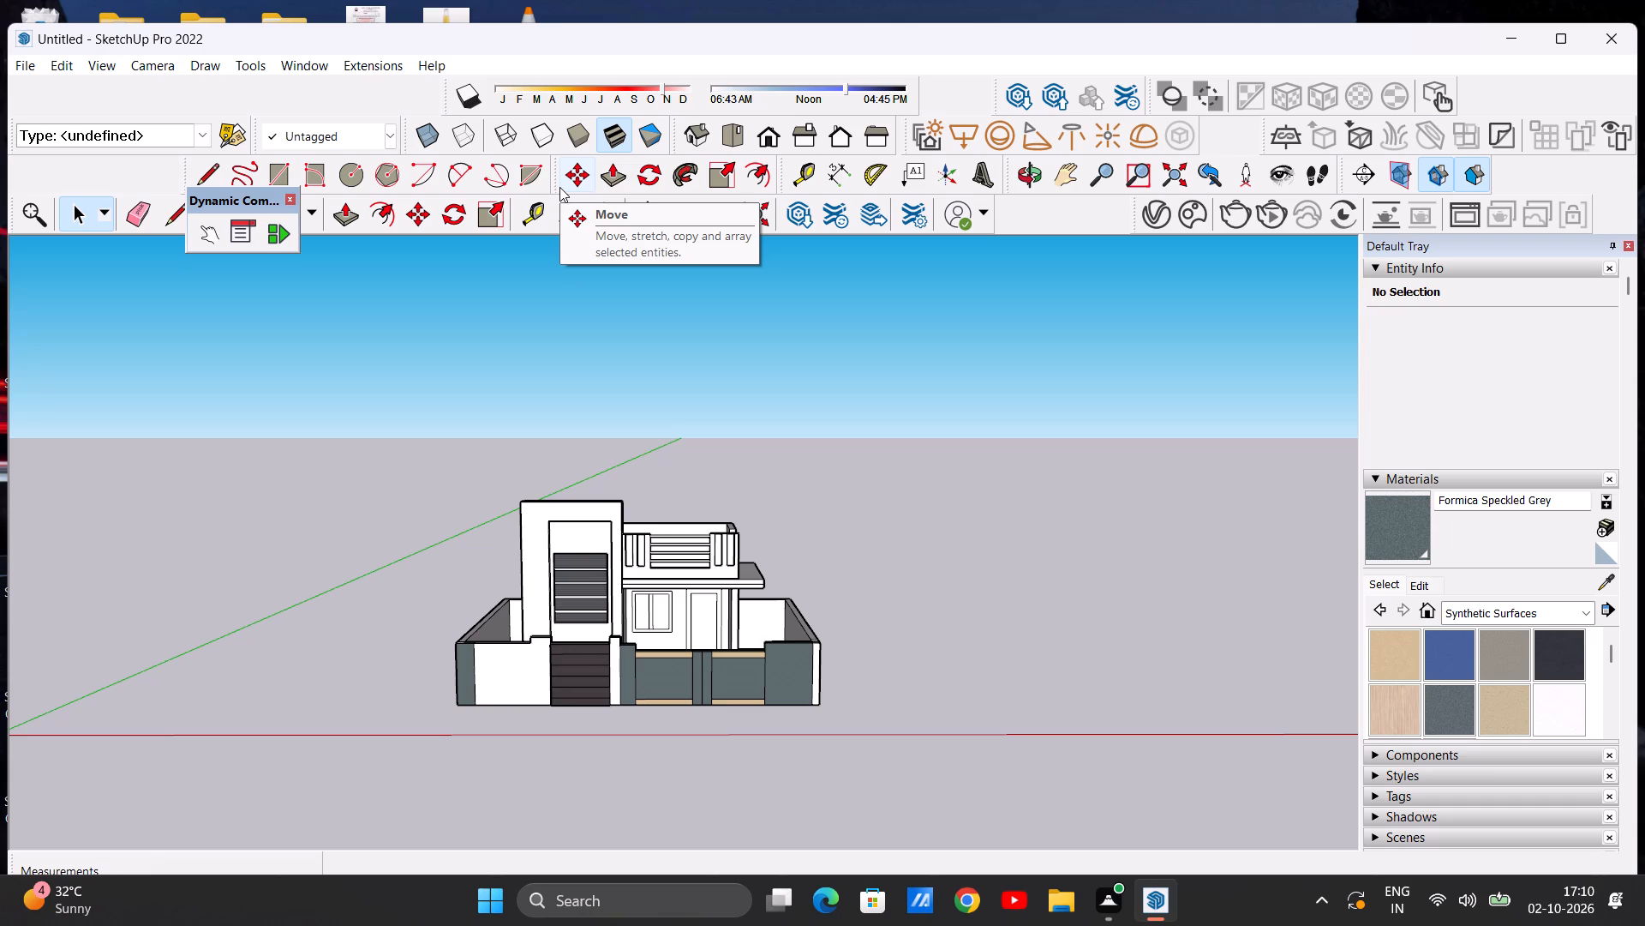
scroll(553, 193, "down", 6)
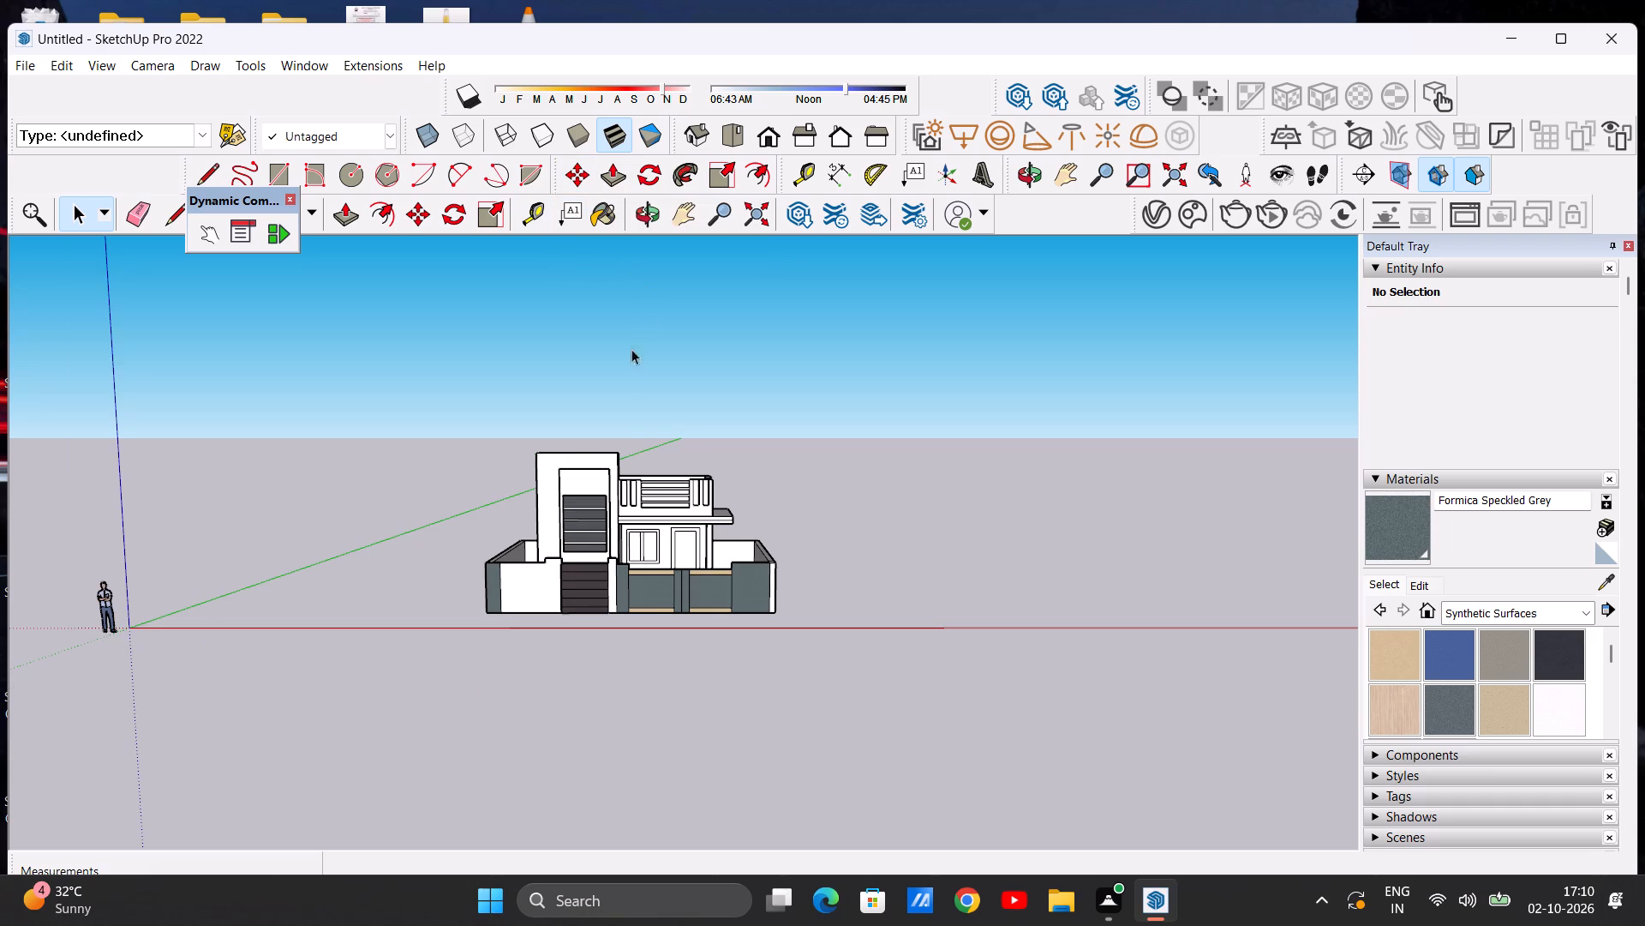
scroll(610, 430, "up", 6)
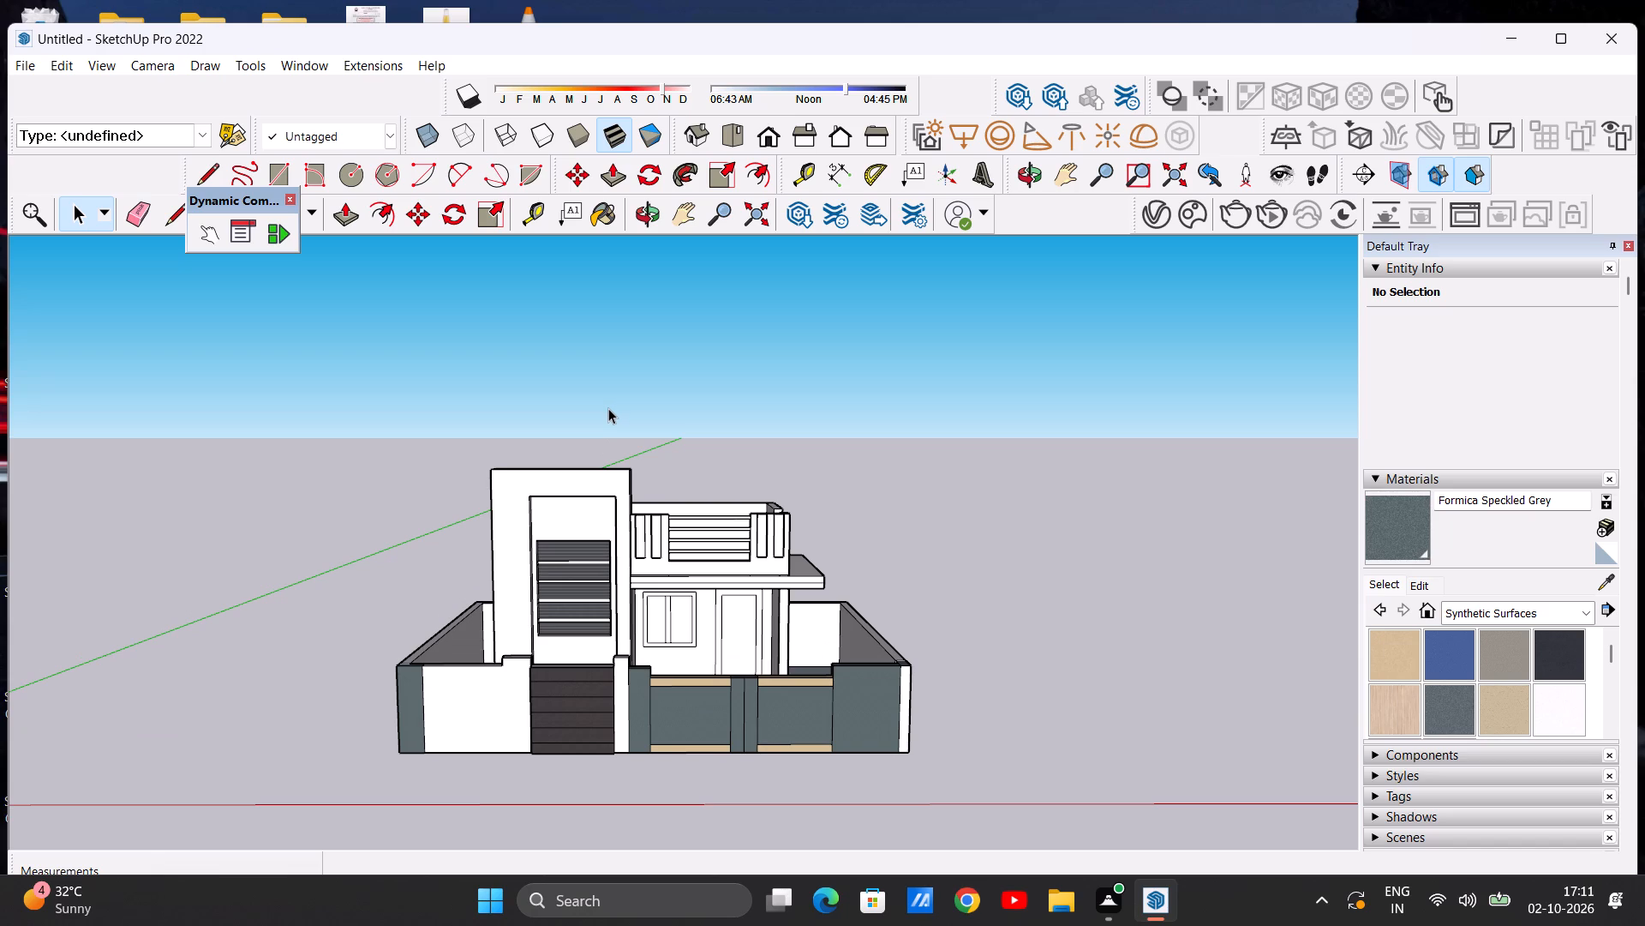
scroll(611, 512, "down", 7)
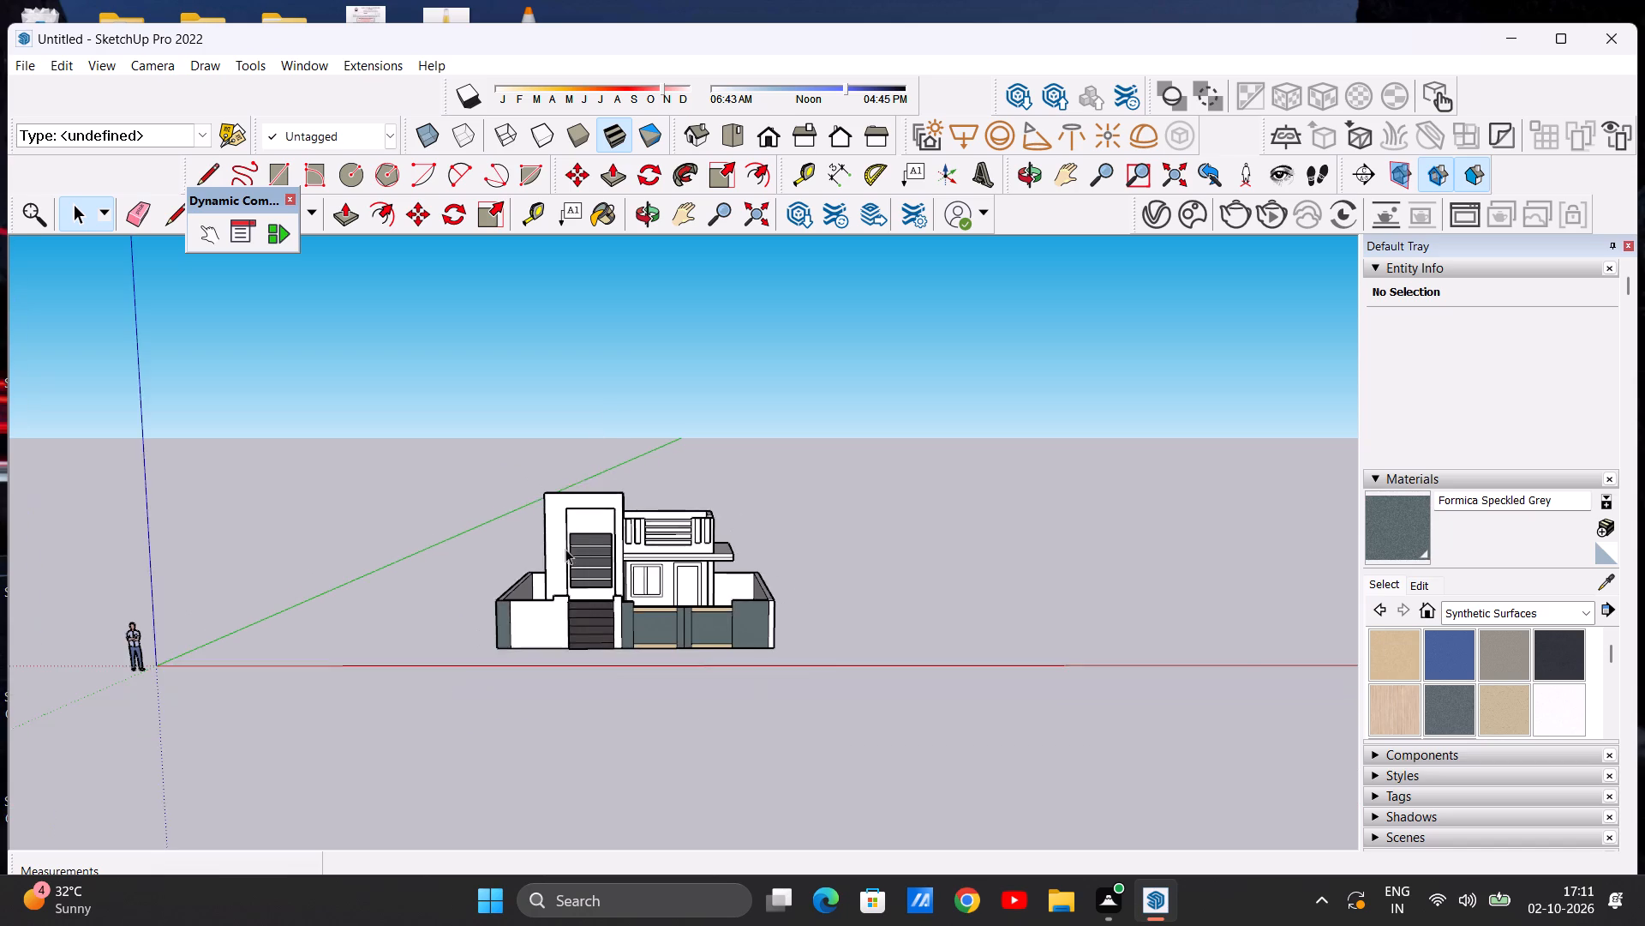
scroll(564, 542, "up", 10)
scroll(596, 553, "down", 2)
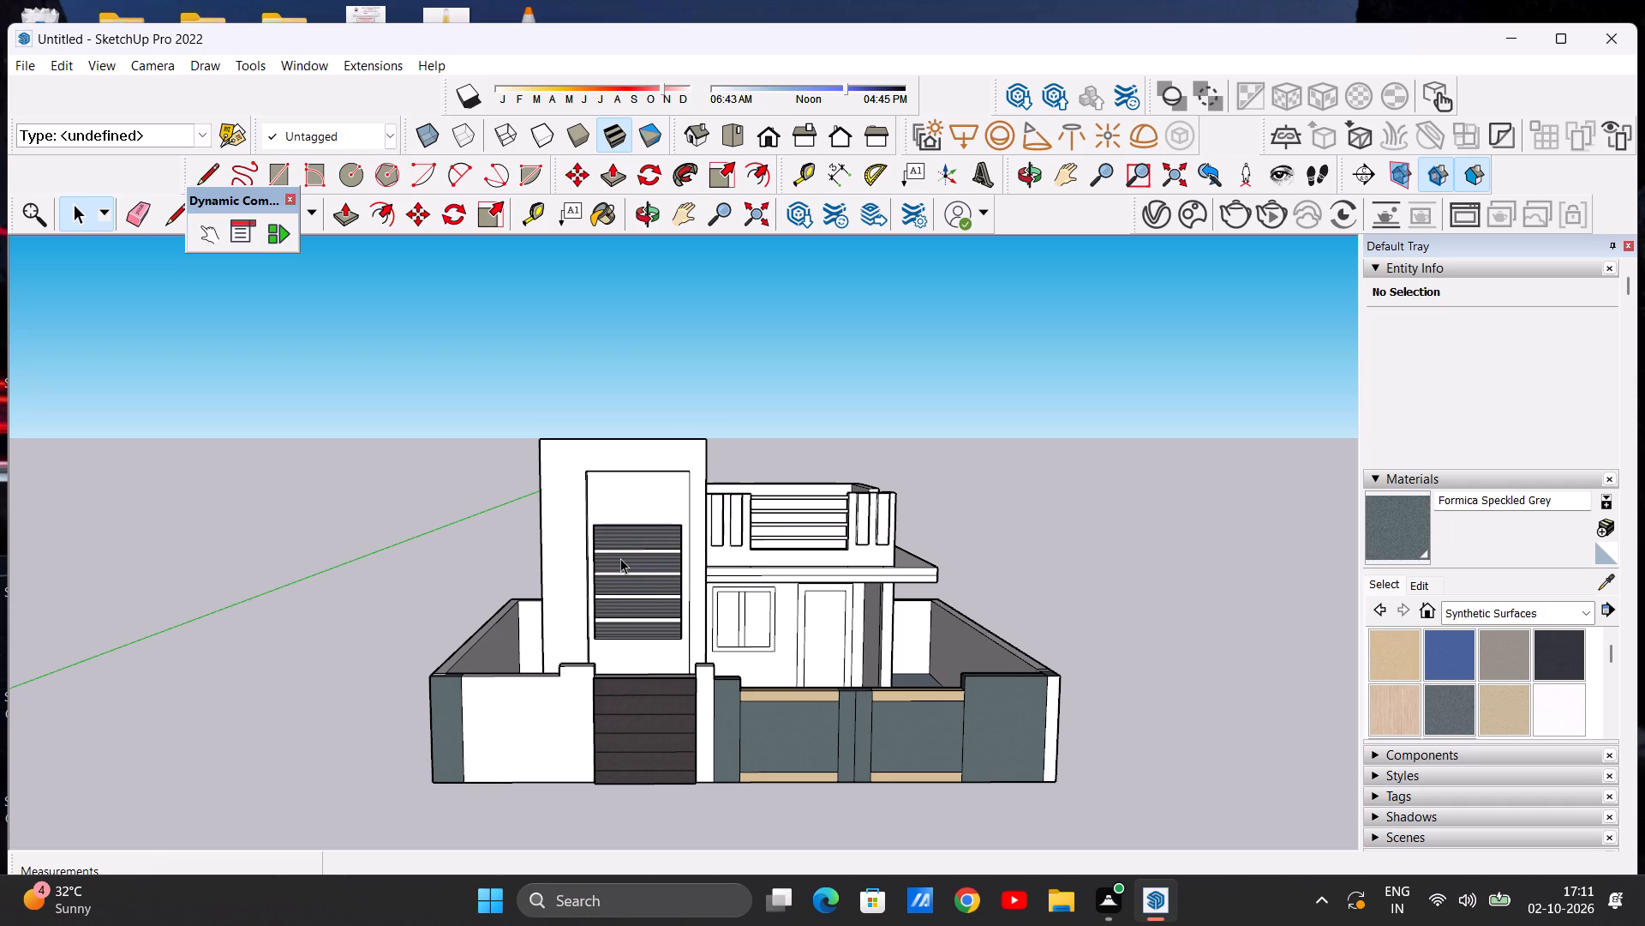
middle_click_drag(520, 746, 505, 744)
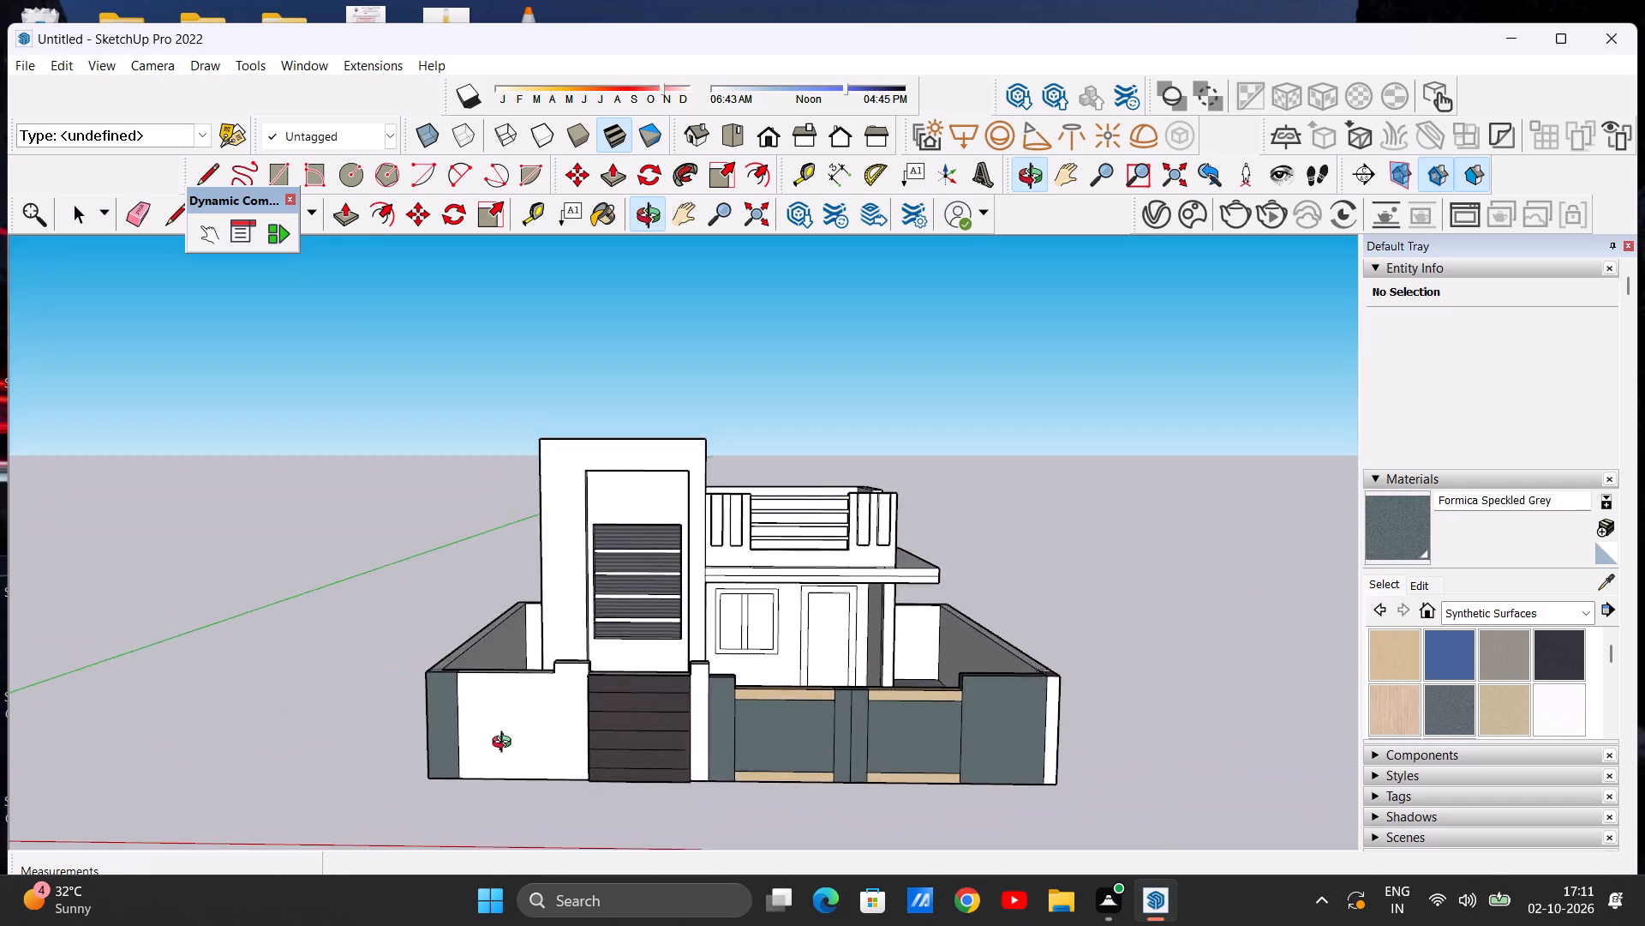
middle_click_drag(505, 744, 494, 760)
scroll(529, 737, "up", 3)
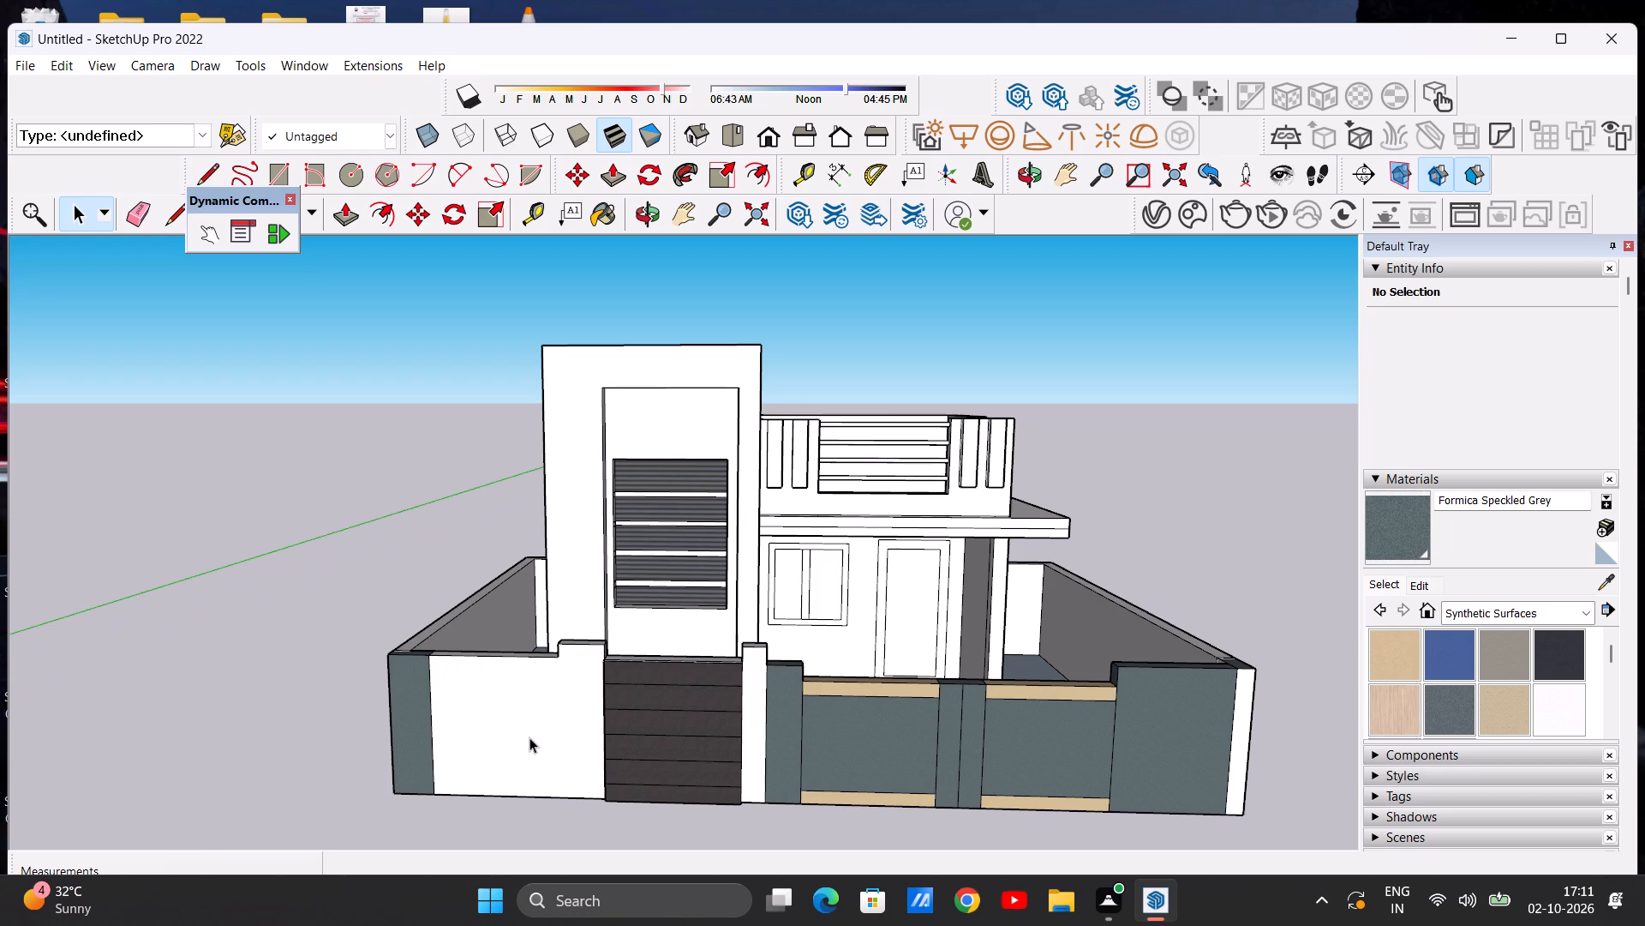
scroll(613, 713, "down", 3)
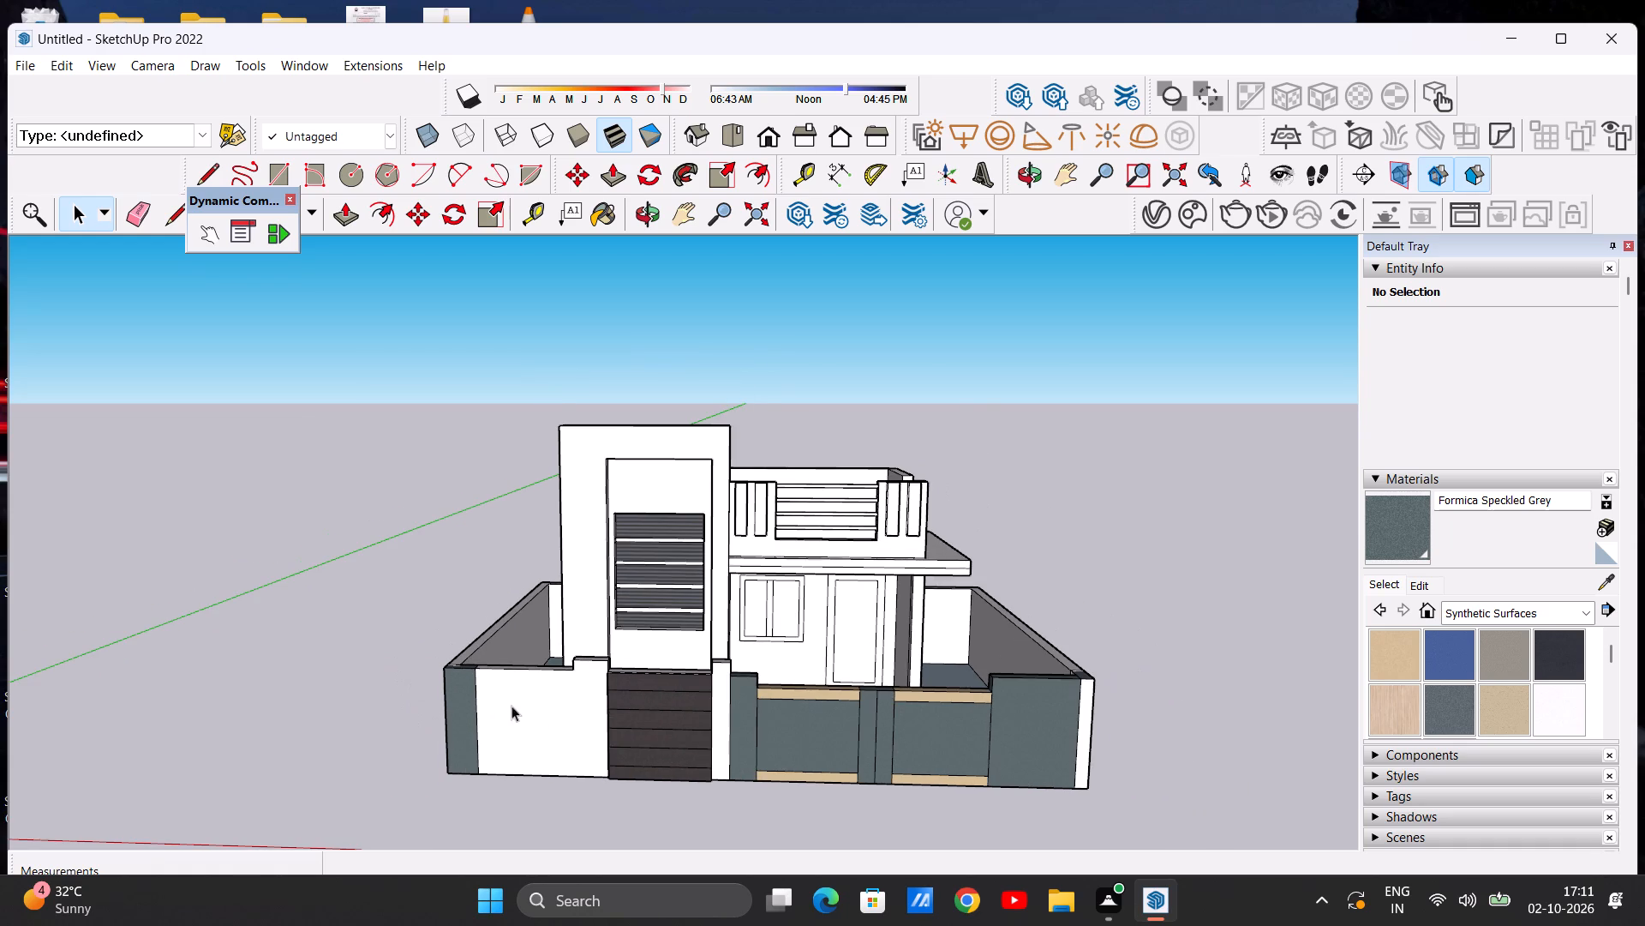
middle_click_drag(506, 694, 504, 815)
scroll(469, 669, "up", 7)
scroll(530, 672, "down", 8)
middle_click_drag(476, 723, 504, 703)
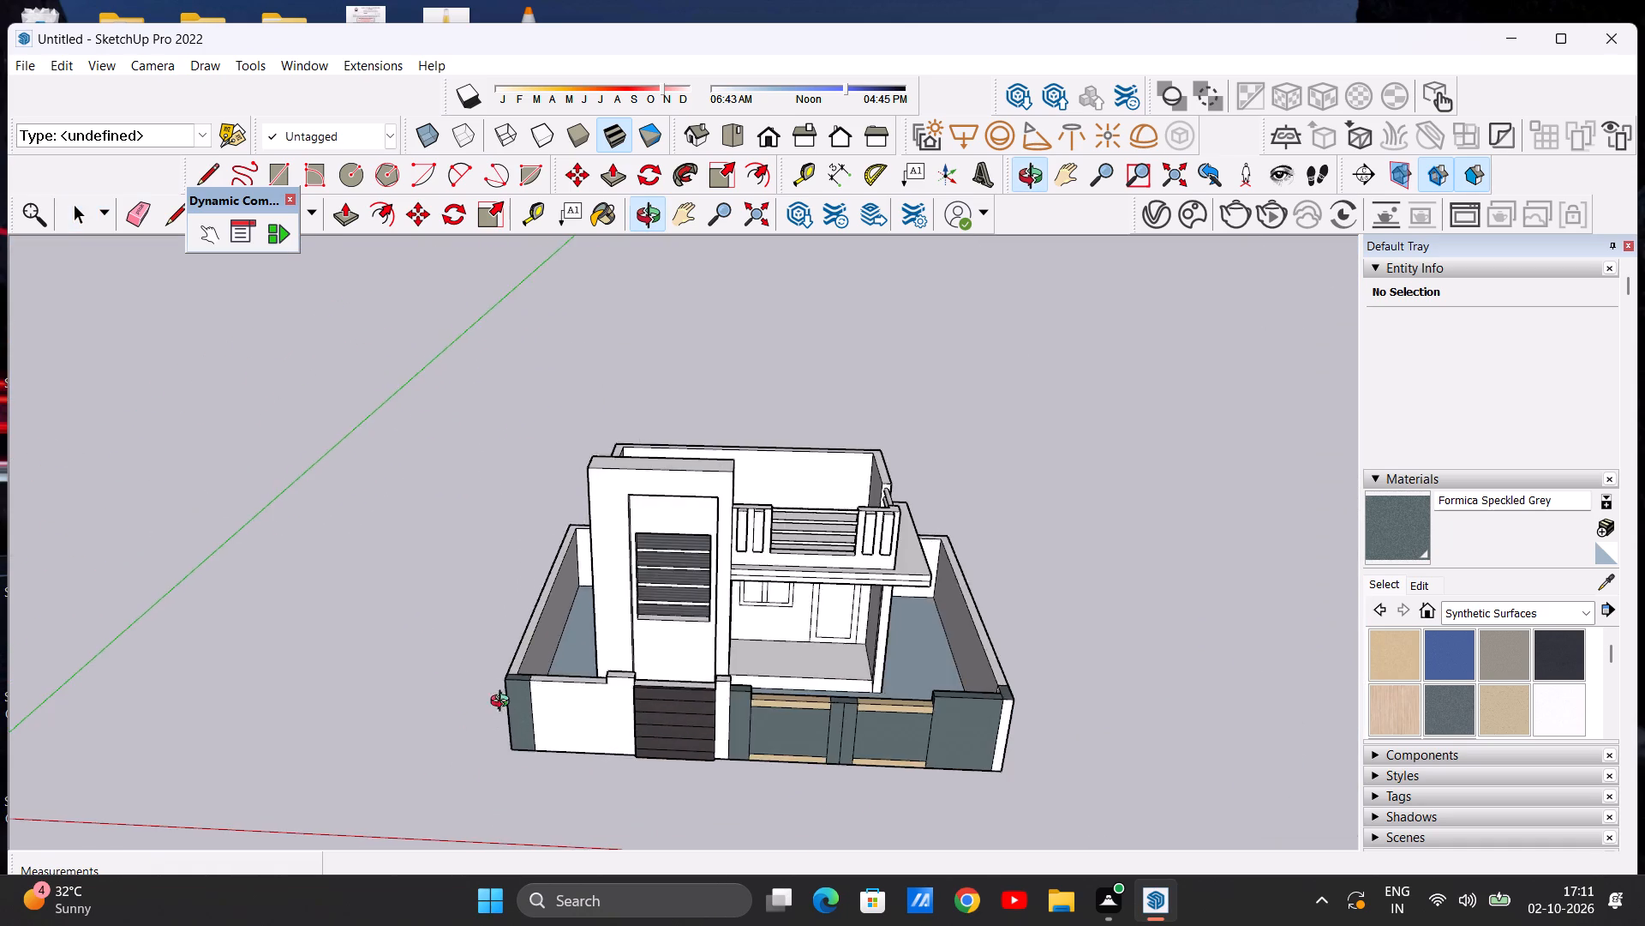
middle_click_drag(504, 703, 493, 595)
scroll(484, 676, "down", 1)
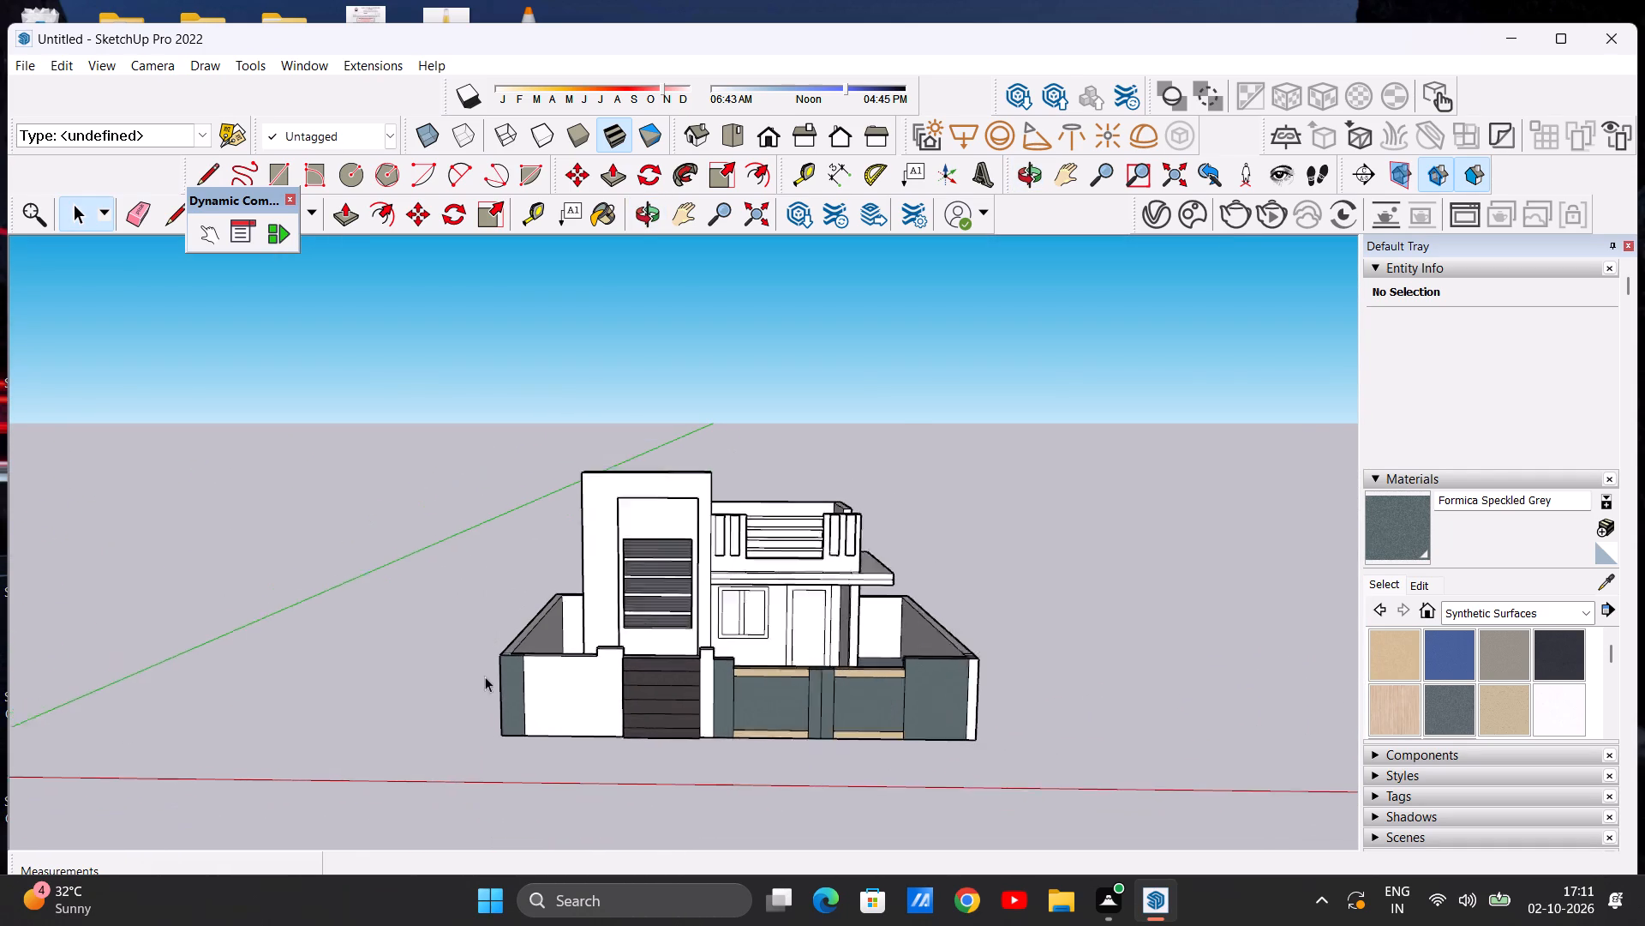
scroll(485, 676, "down", 6)
scroll(565, 632, "up", 8)
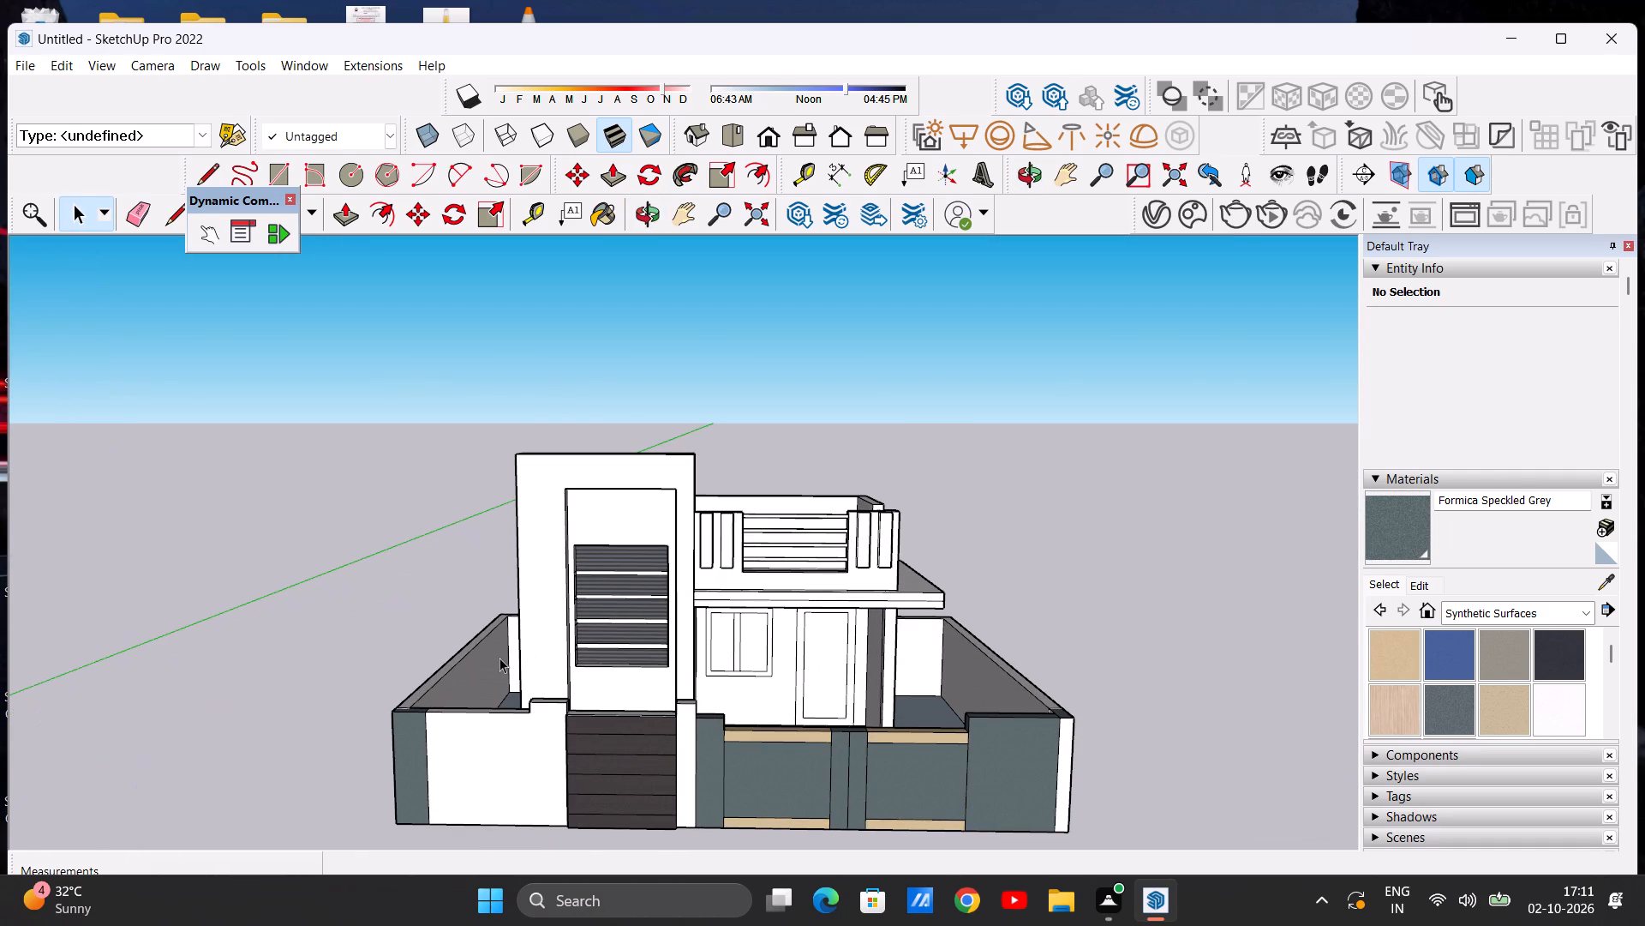
scroll(596, 655, "down", 2)
scroll(543, 675, "up", 1)
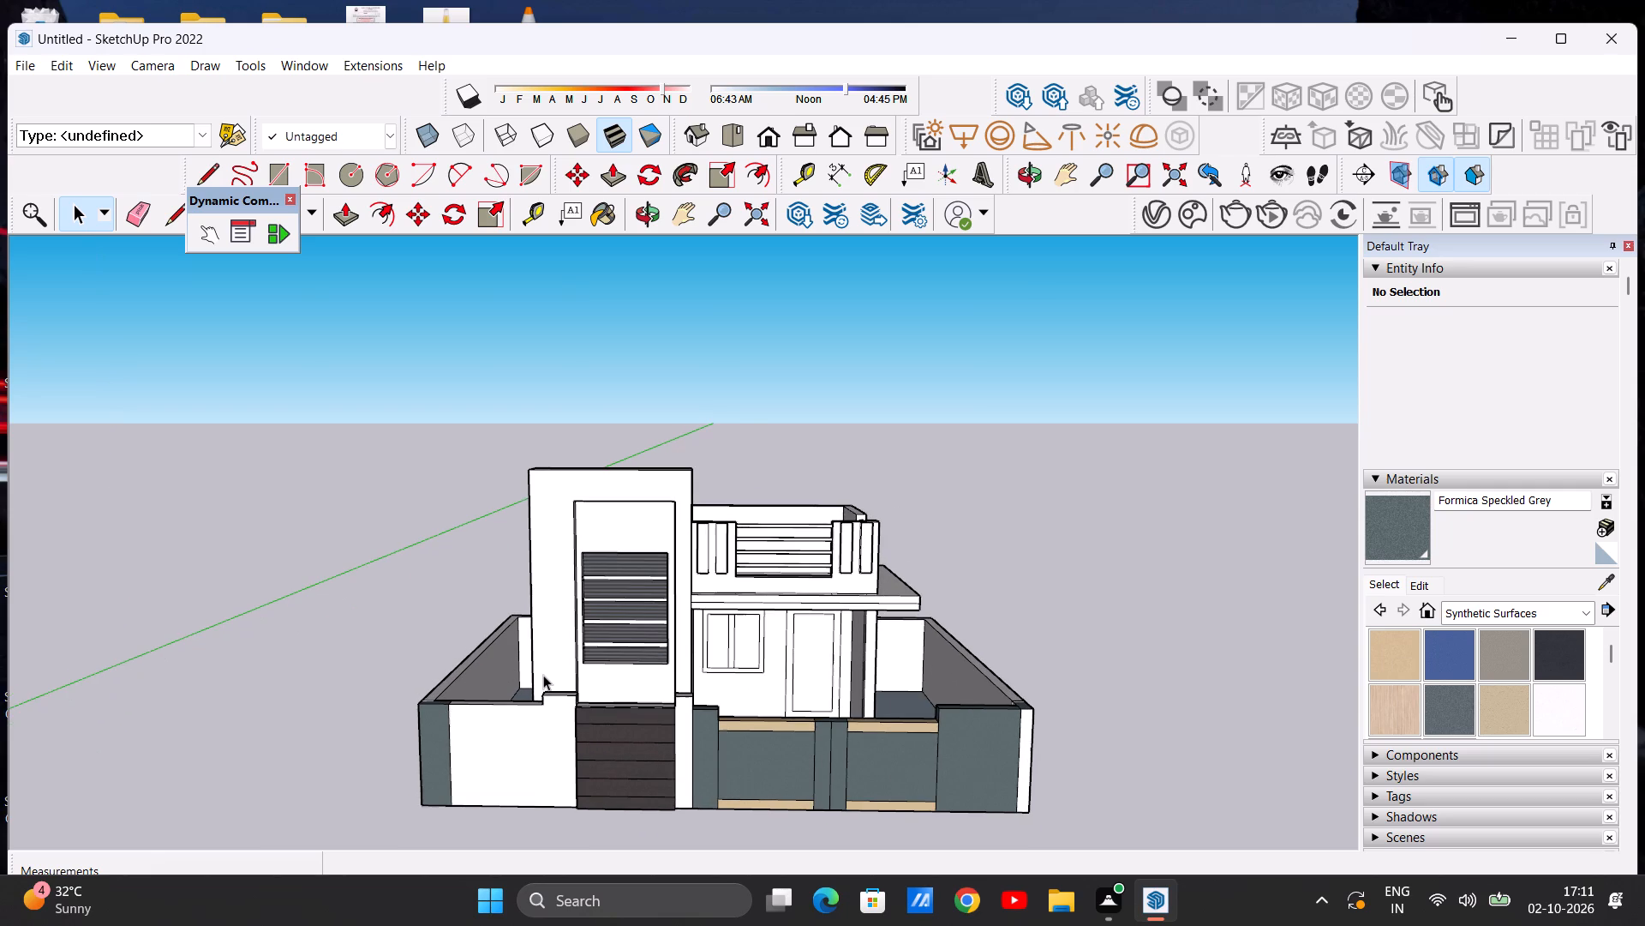
Examine the house and its painted front boundary wall from the front, both sides and above.
scroll(543, 675, "up", 1)
scroll(577, 670, "down", 3)
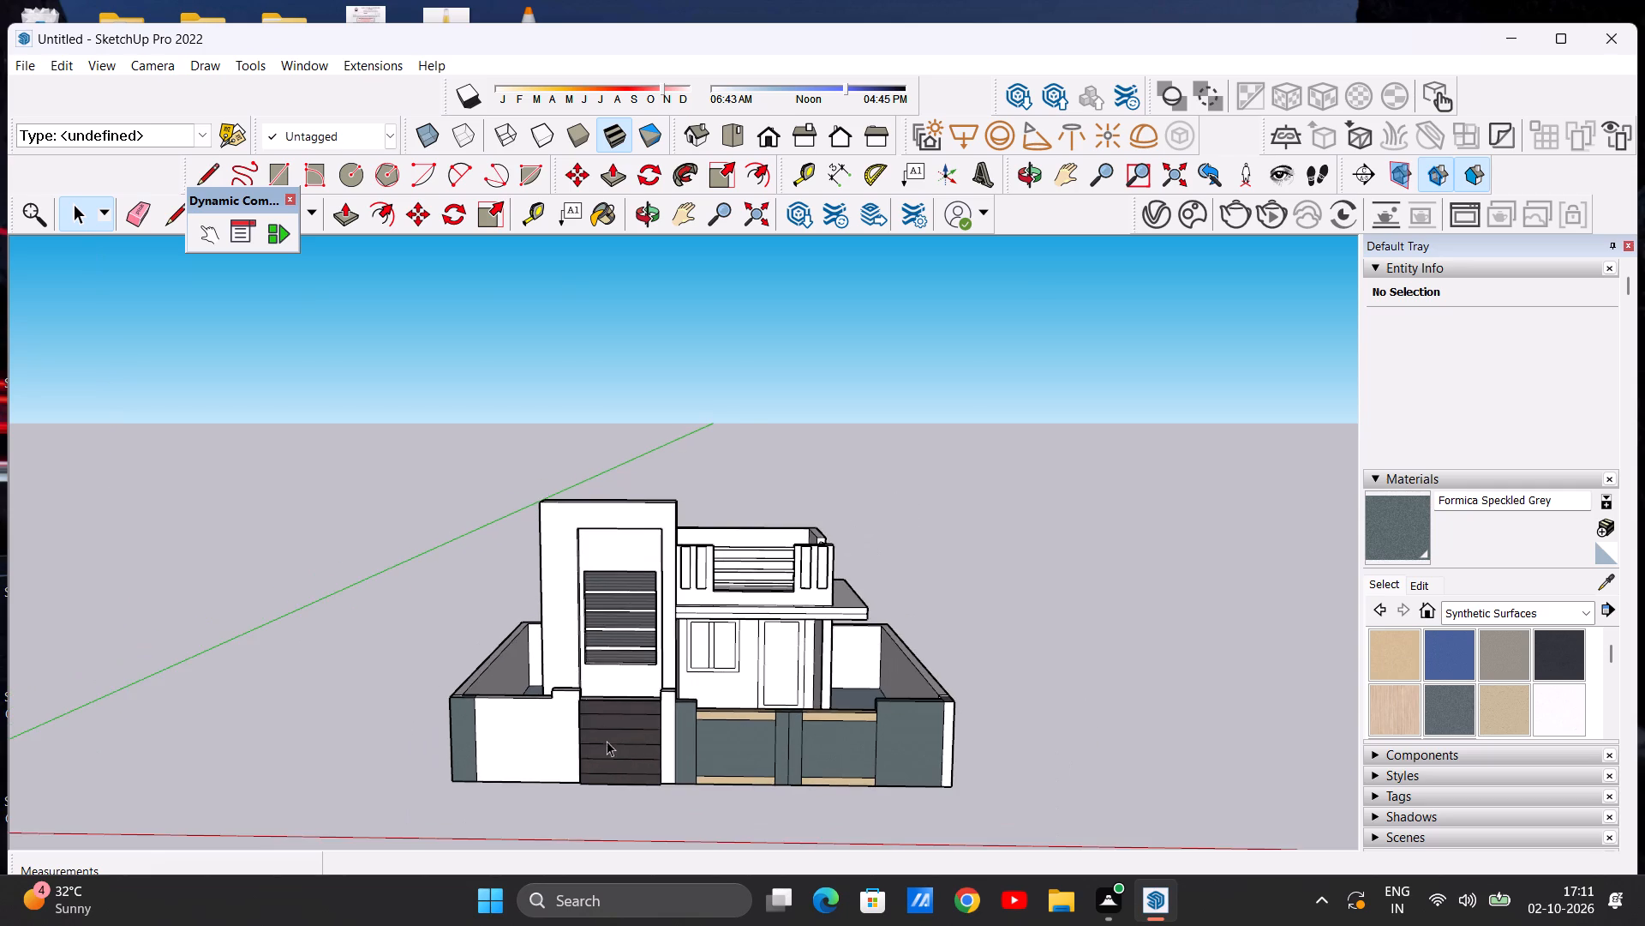
middle_click_drag(607, 741, 592, 720)
scroll(595, 727, "down", 4)
scroll(600, 725, "up", 4)
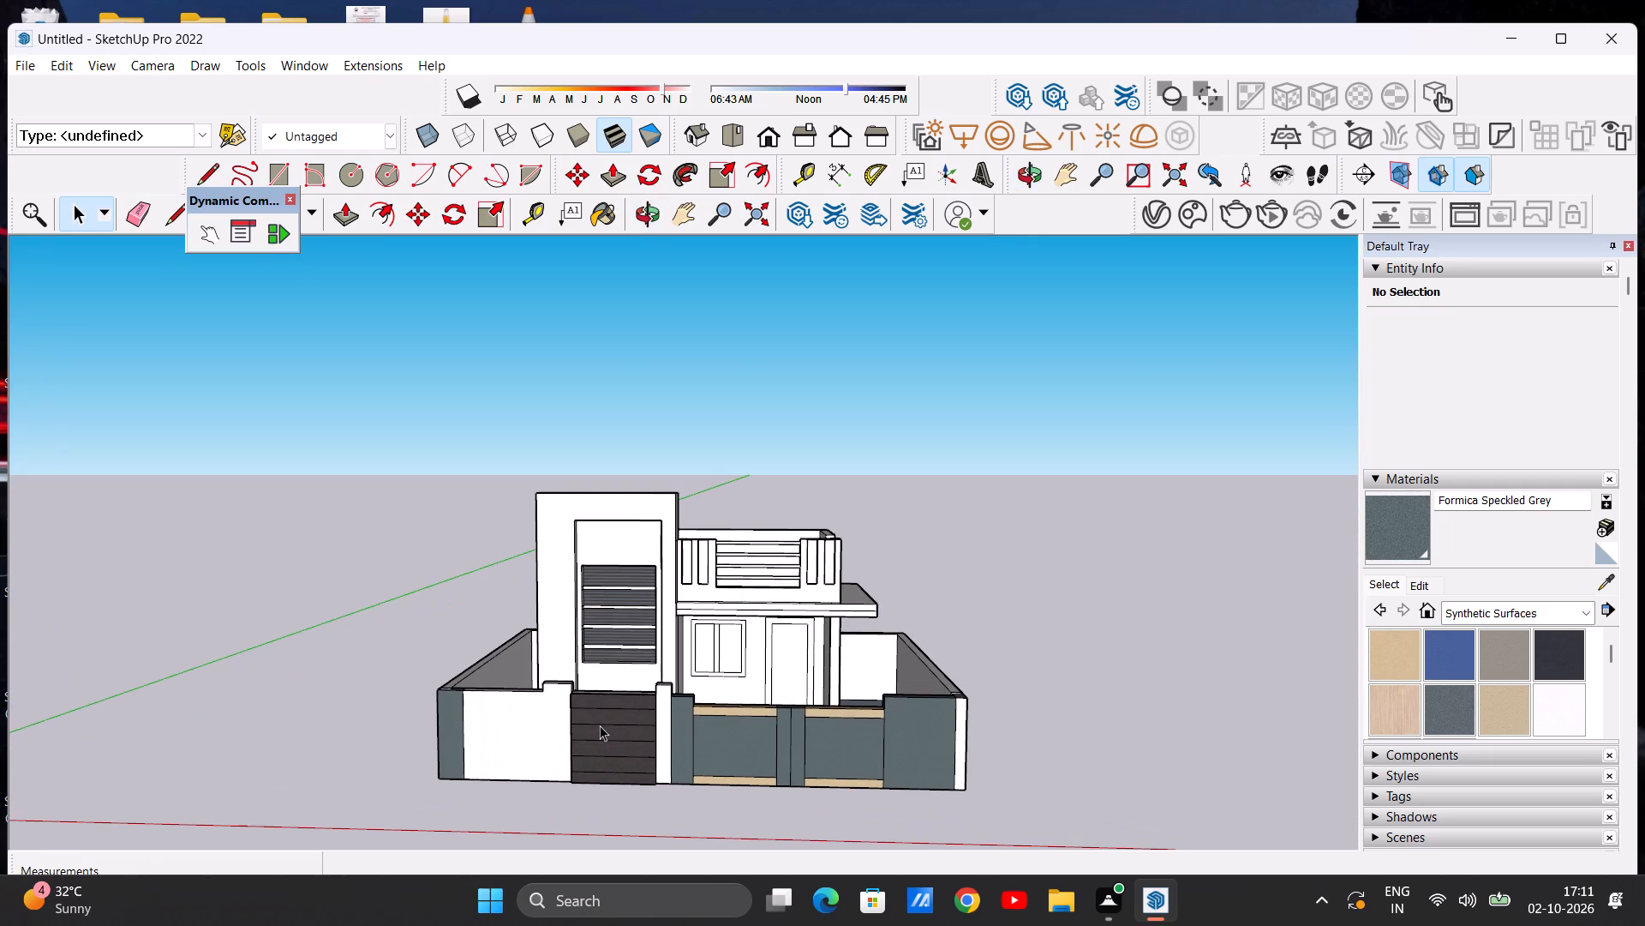
scroll(637, 702, "down", 4)
middle_click_drag(539, 707, 339, 668)
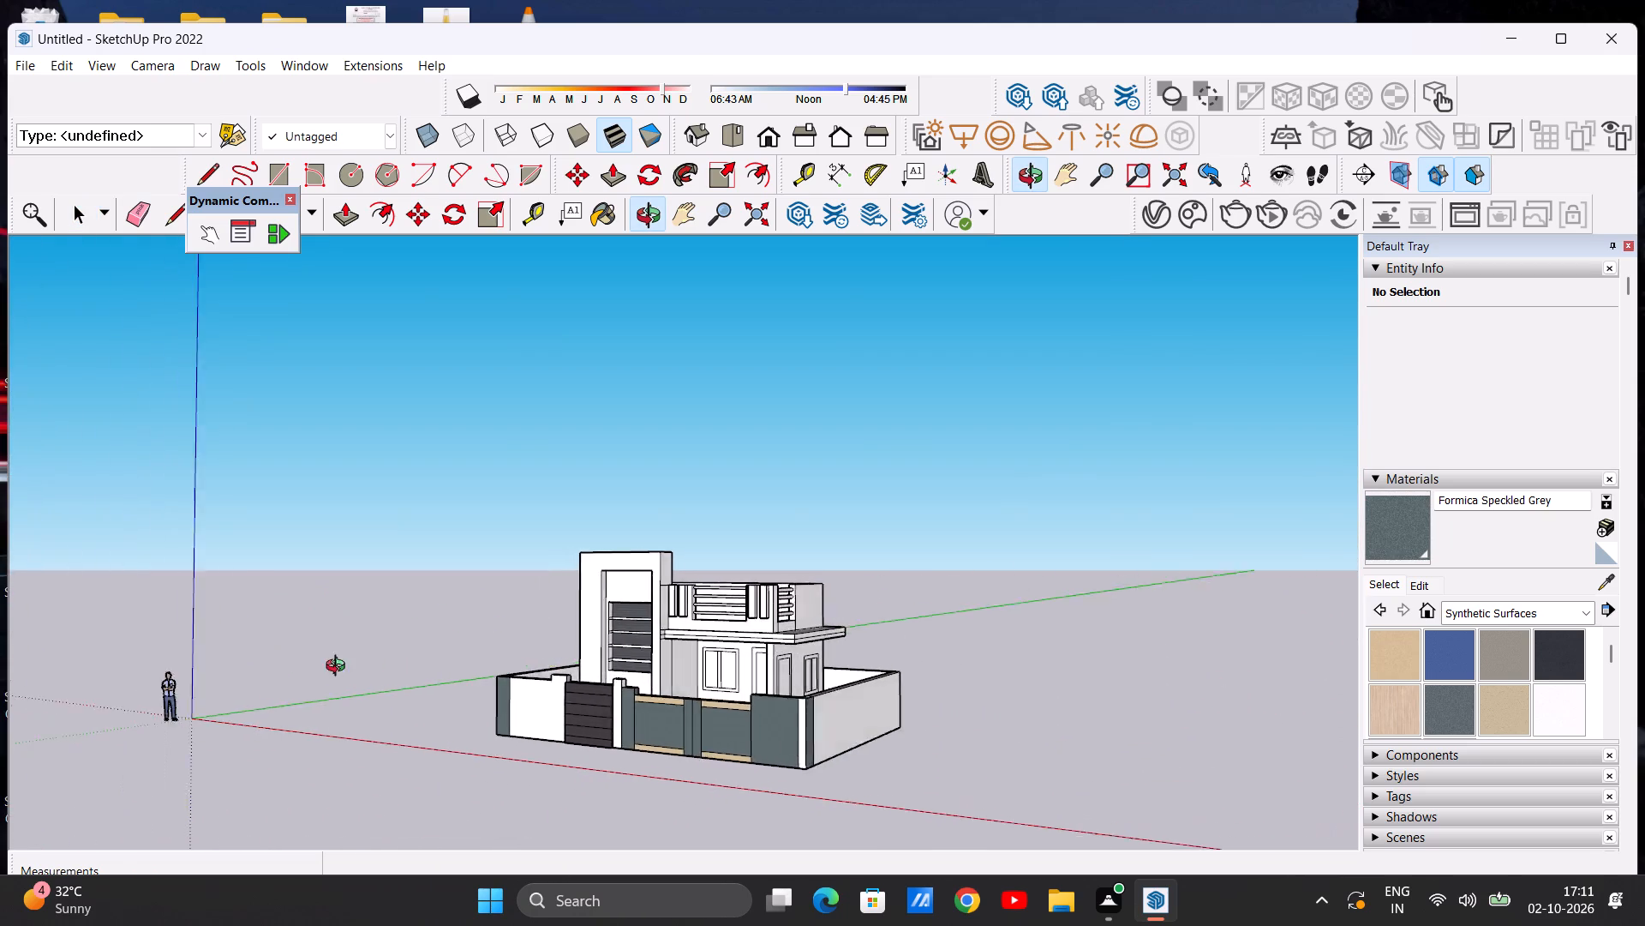
middle_click_drag(339, 668, 886, 688)
scroll(658, 641, "up", 1)
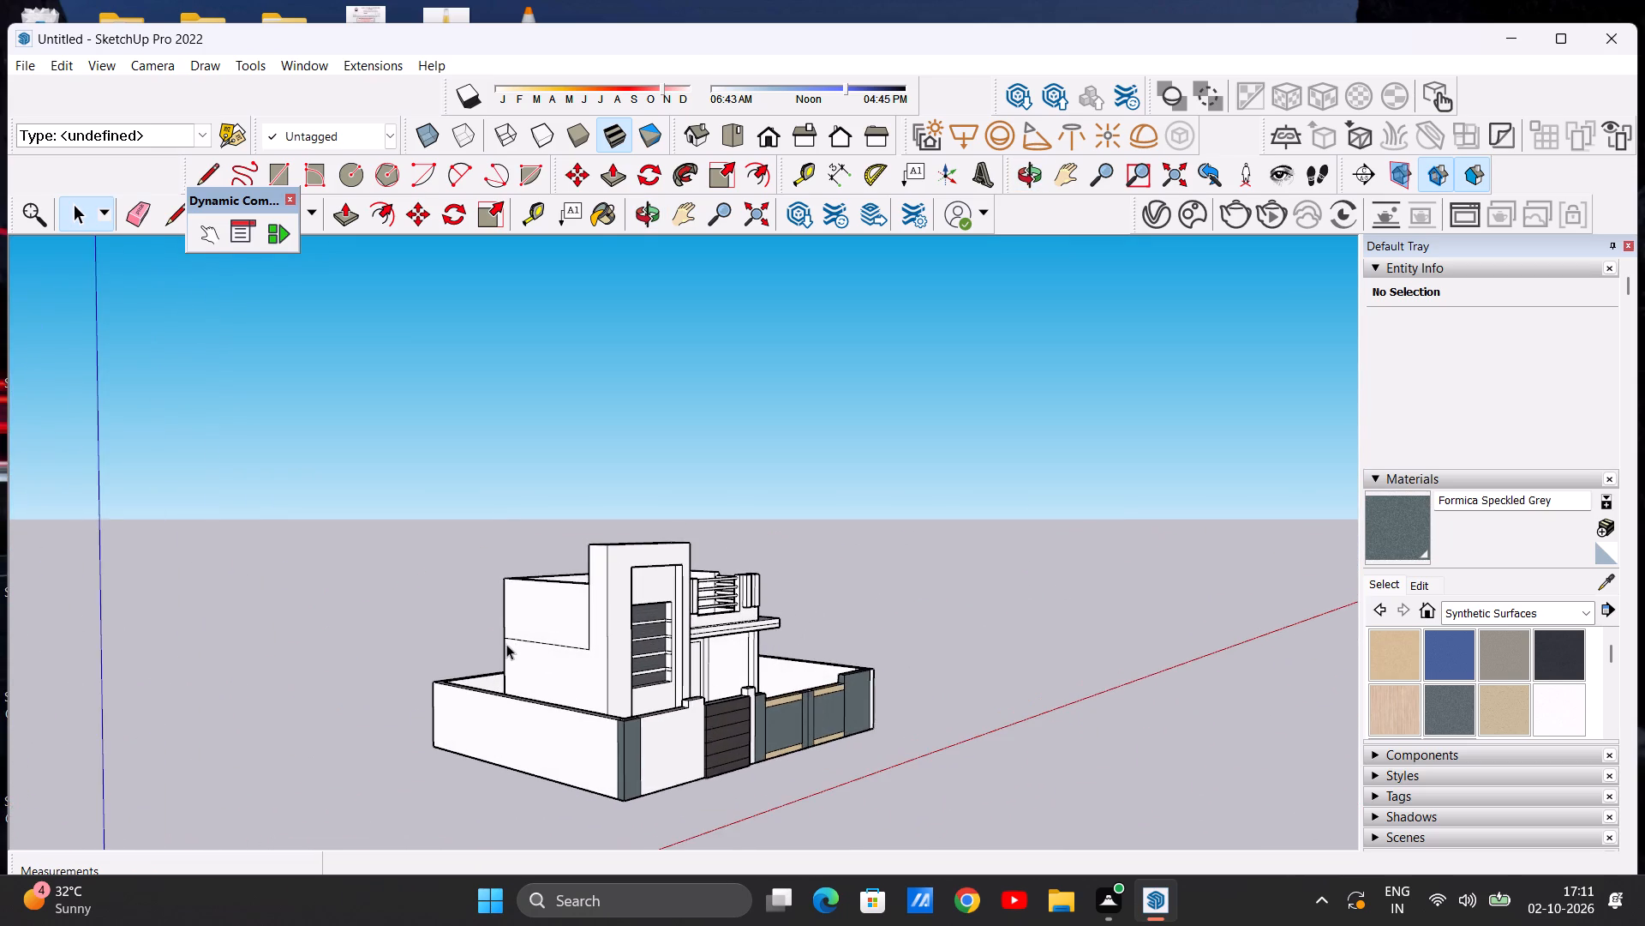
scroll(506, 644, "down", 7)
middle_click_drag(622, 680, 311, 618)
scroll(580, 620, "up", 4)
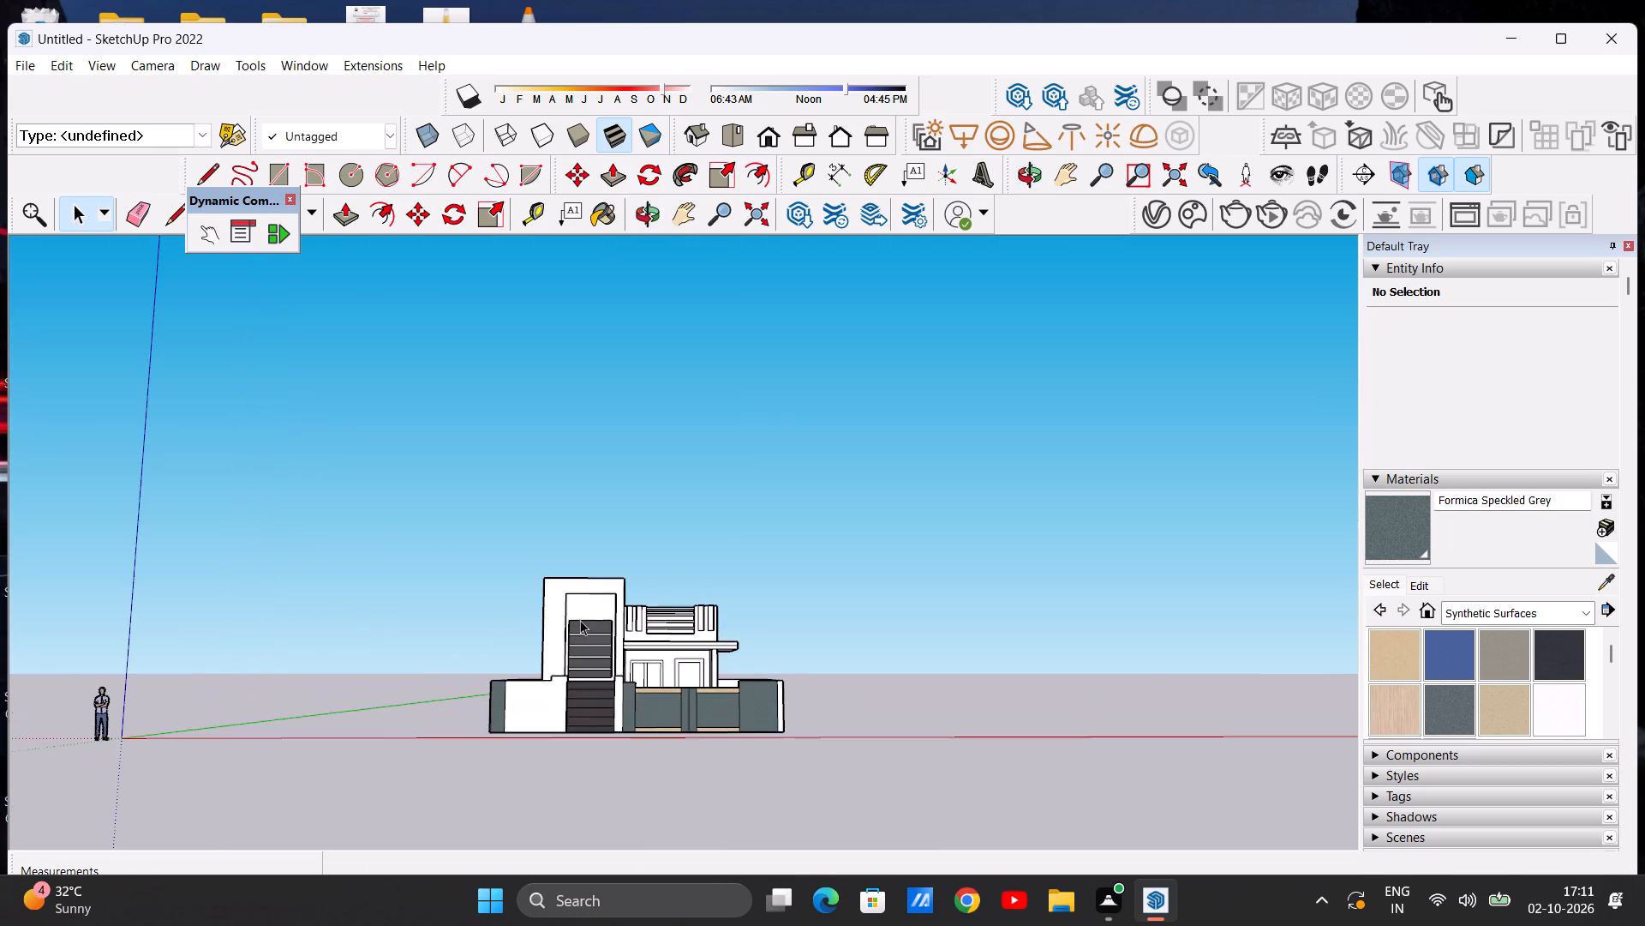
middle_click_drag(577, 648, 539, 753)
scroll(613, 685, "up", 3)
middle_click_drag(588, 669, 495, 805)
middle_click_drag(495, 805, 606, 822)
scroll(631, 669, "up", 1)
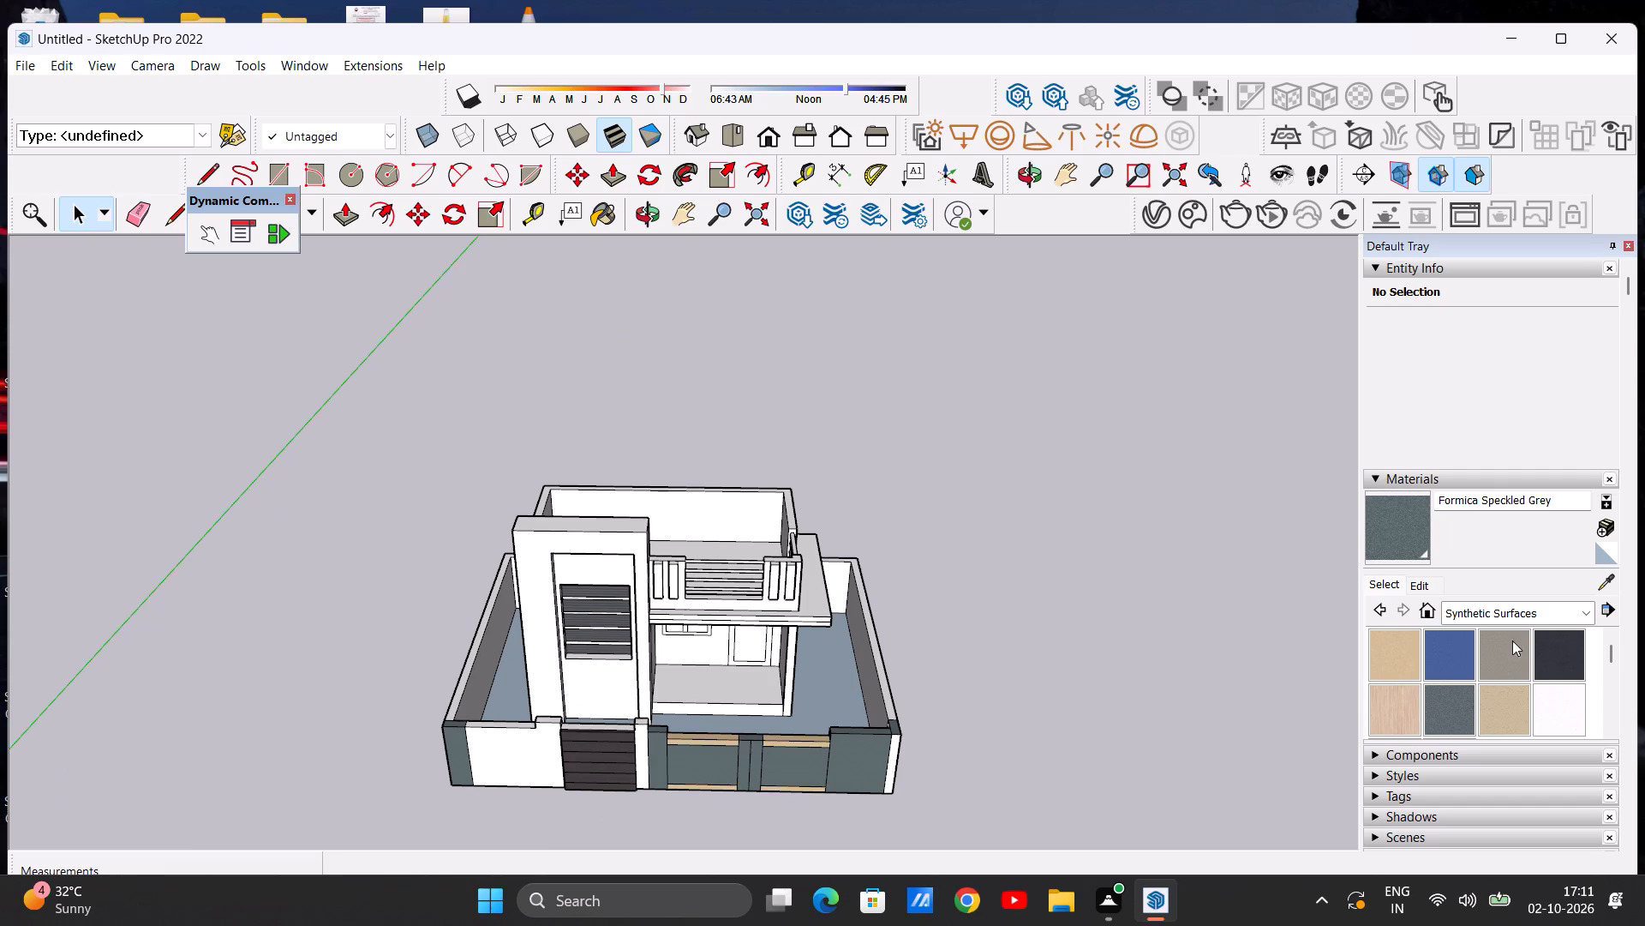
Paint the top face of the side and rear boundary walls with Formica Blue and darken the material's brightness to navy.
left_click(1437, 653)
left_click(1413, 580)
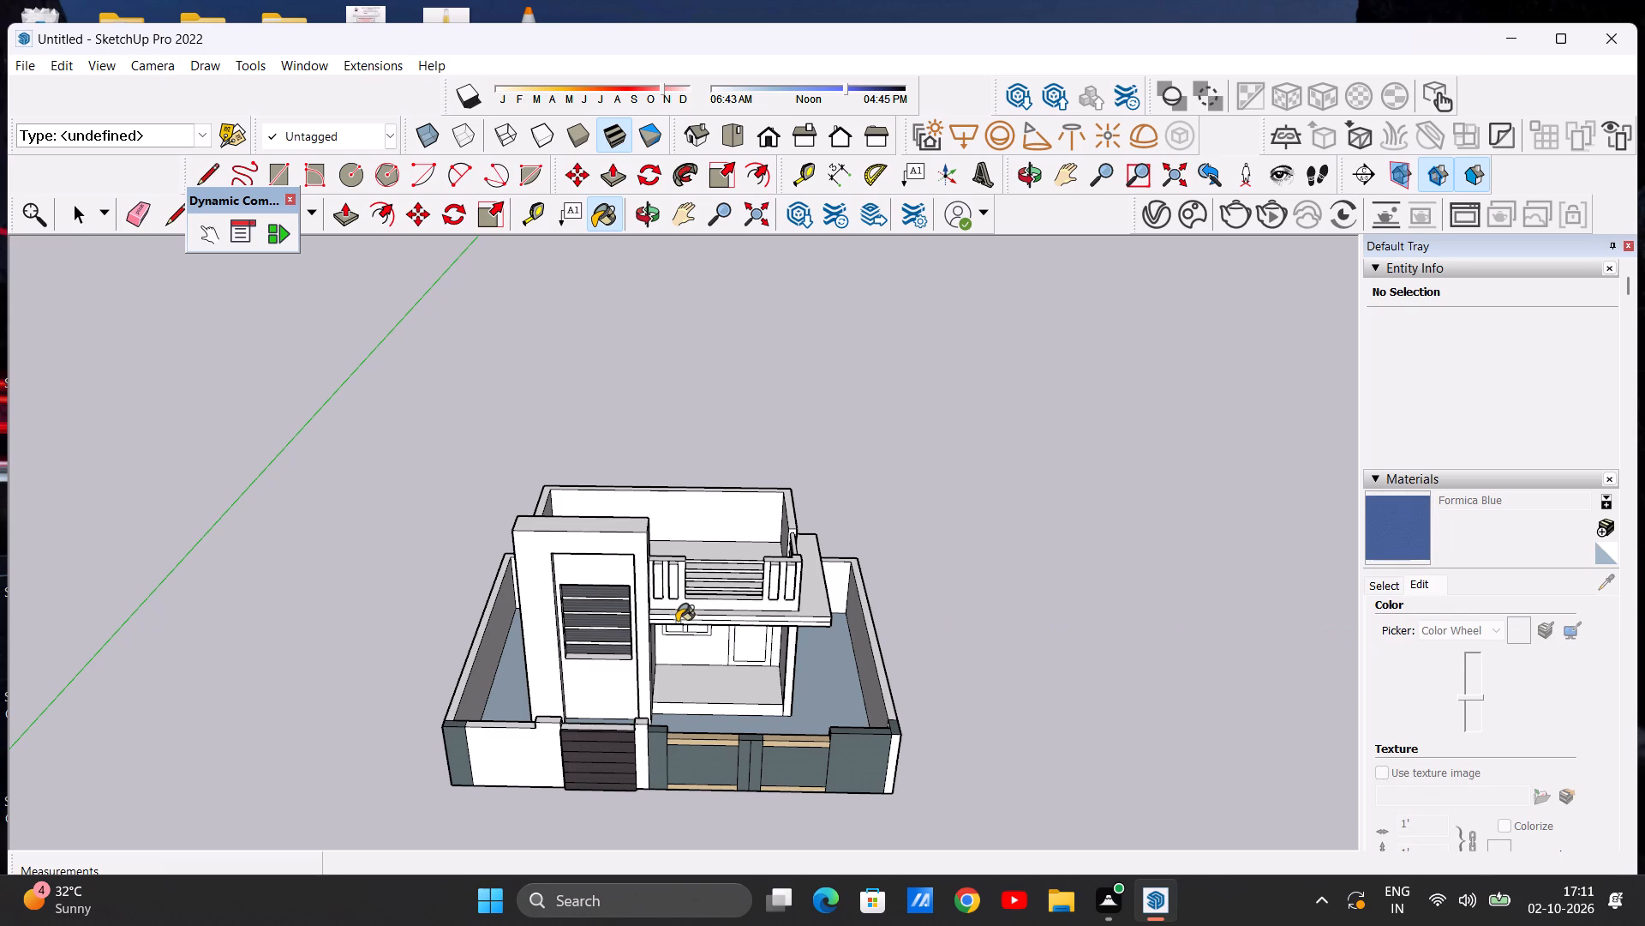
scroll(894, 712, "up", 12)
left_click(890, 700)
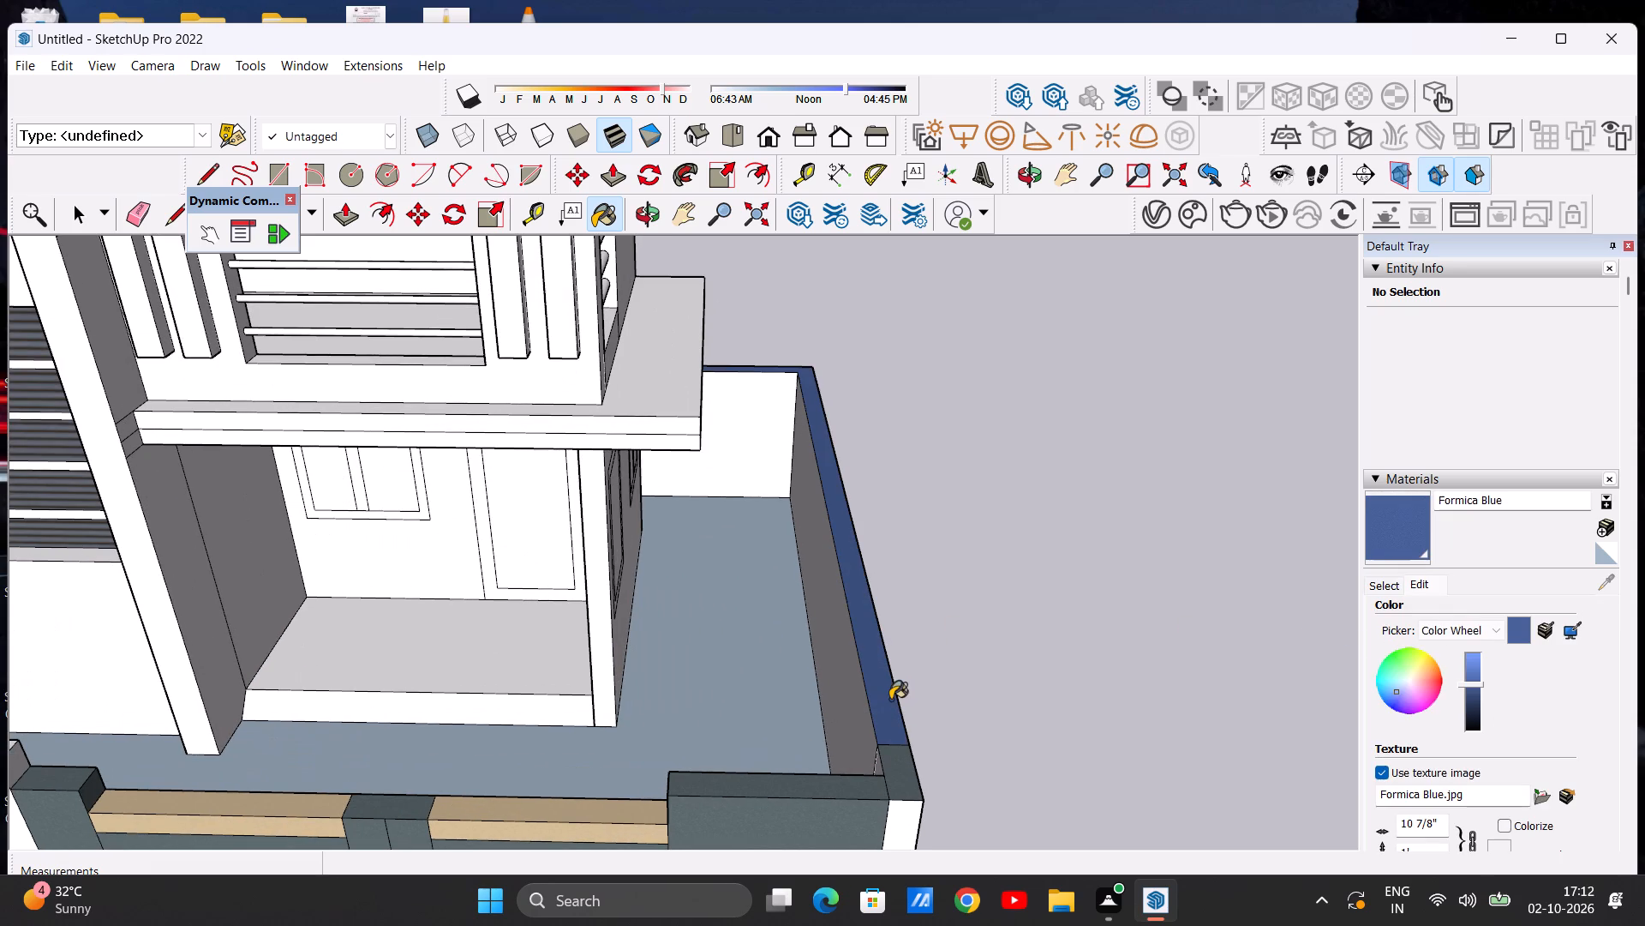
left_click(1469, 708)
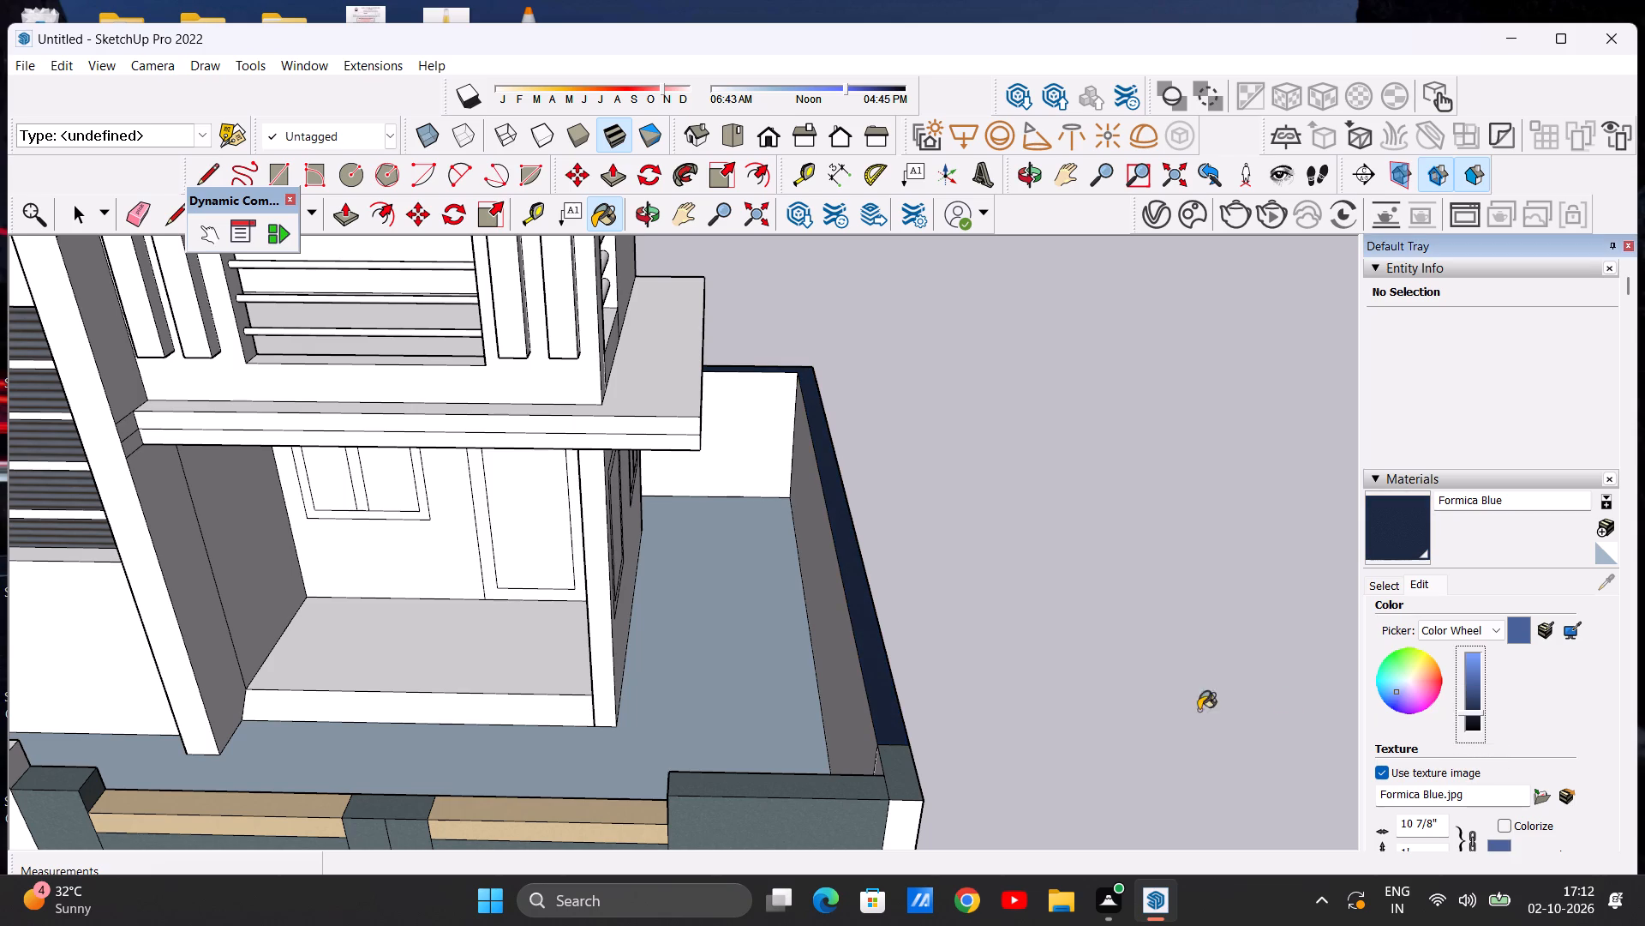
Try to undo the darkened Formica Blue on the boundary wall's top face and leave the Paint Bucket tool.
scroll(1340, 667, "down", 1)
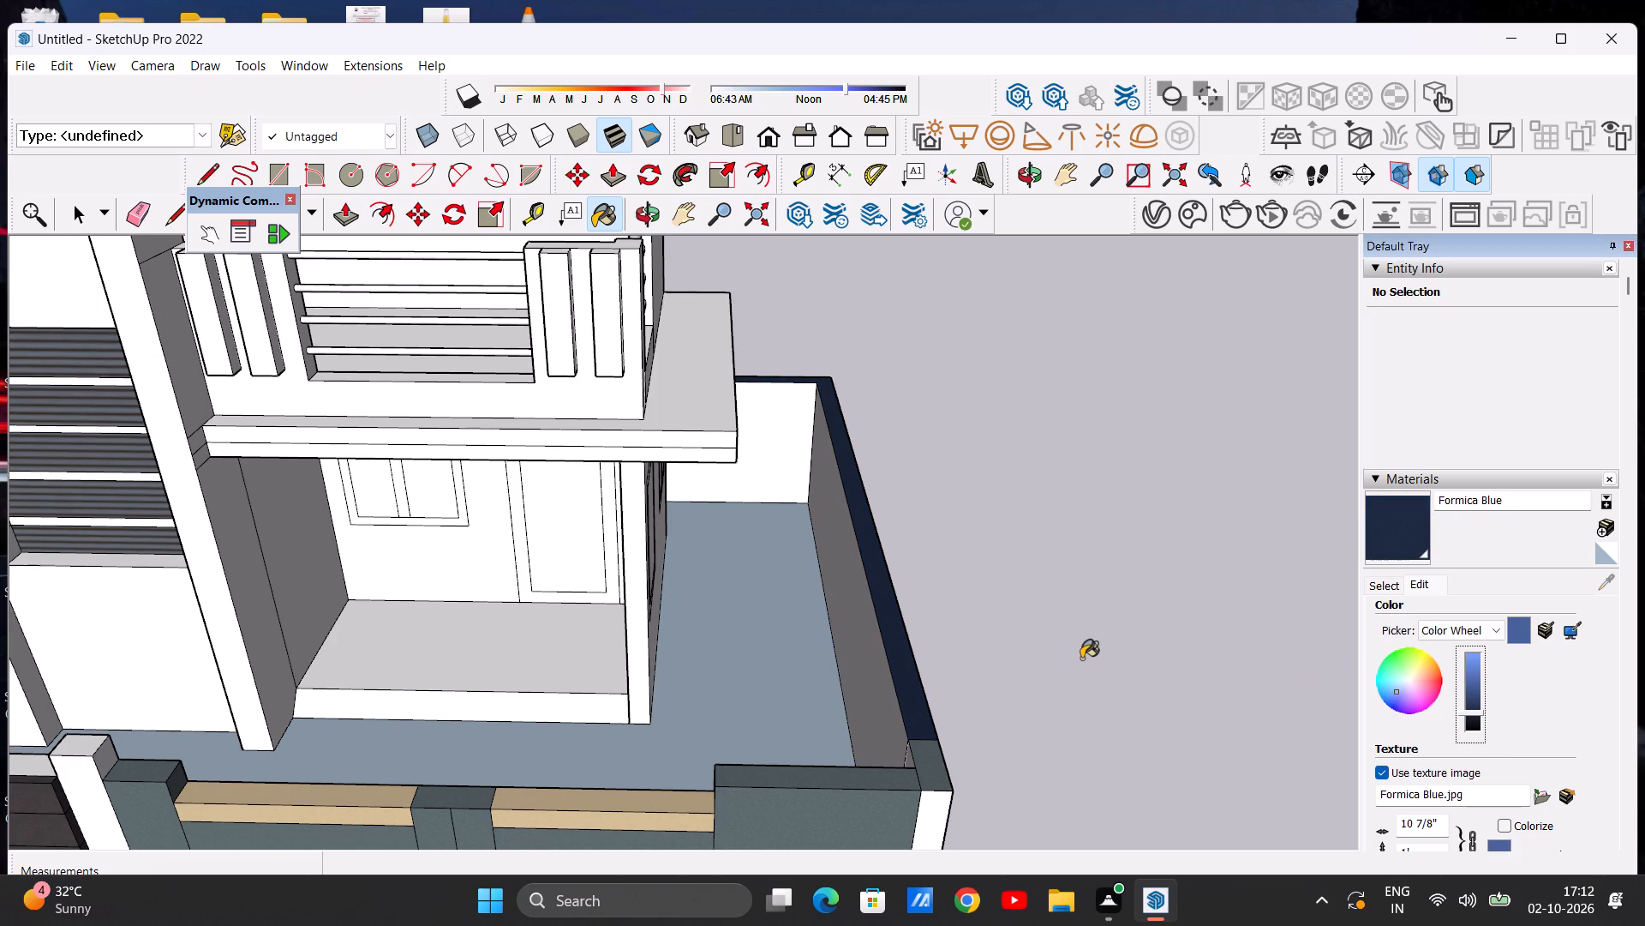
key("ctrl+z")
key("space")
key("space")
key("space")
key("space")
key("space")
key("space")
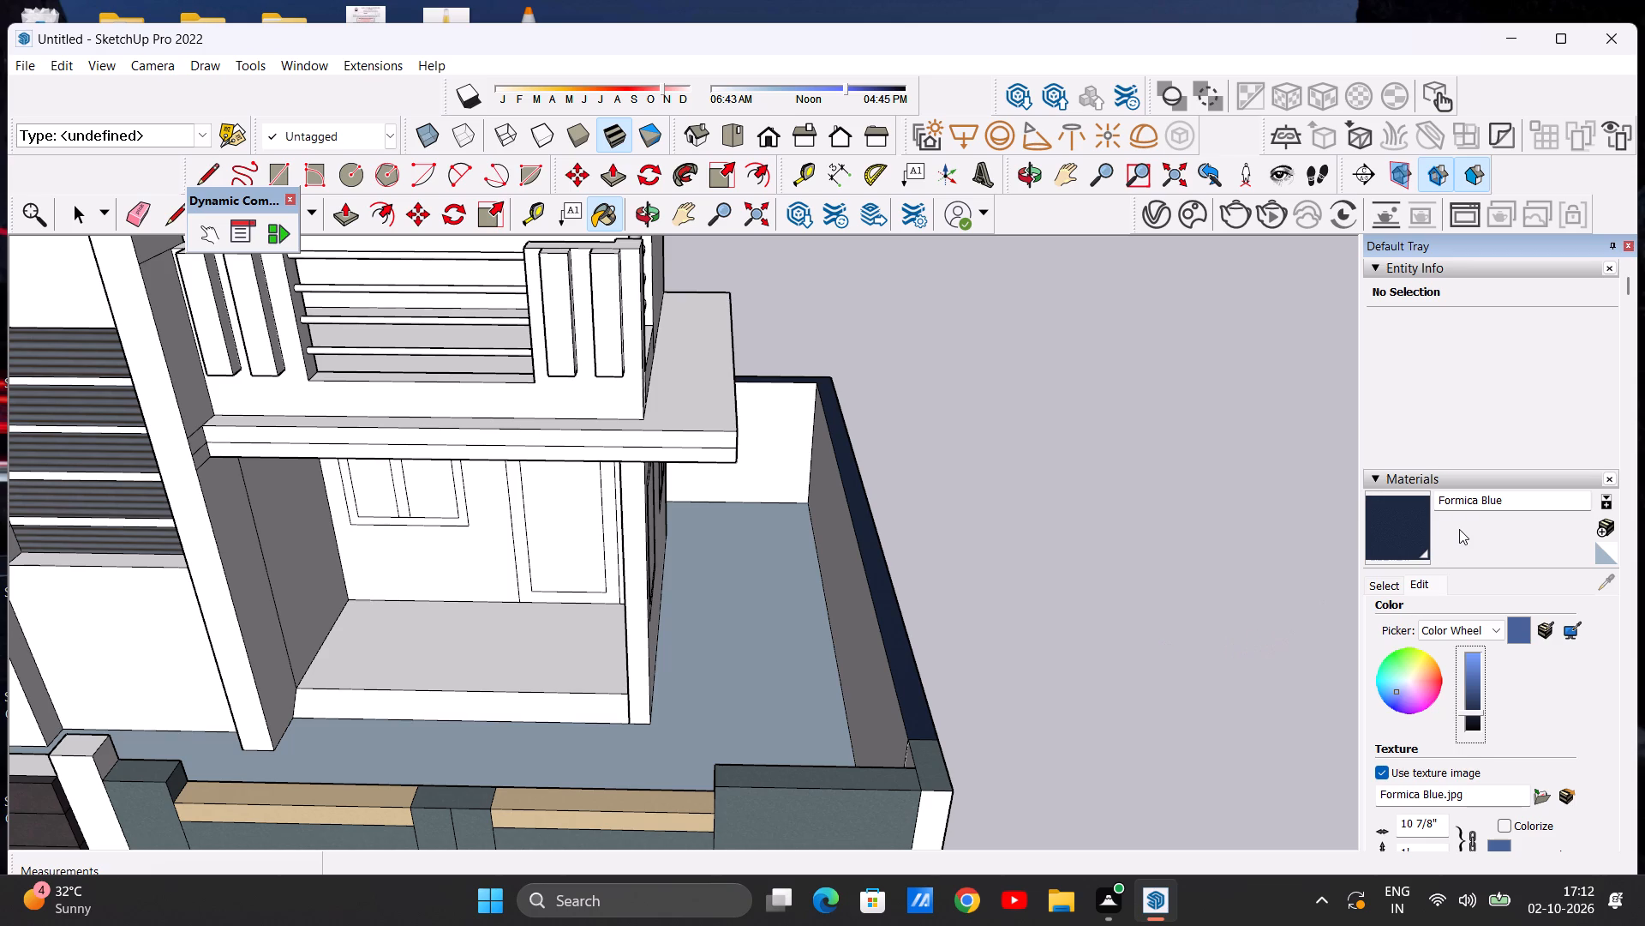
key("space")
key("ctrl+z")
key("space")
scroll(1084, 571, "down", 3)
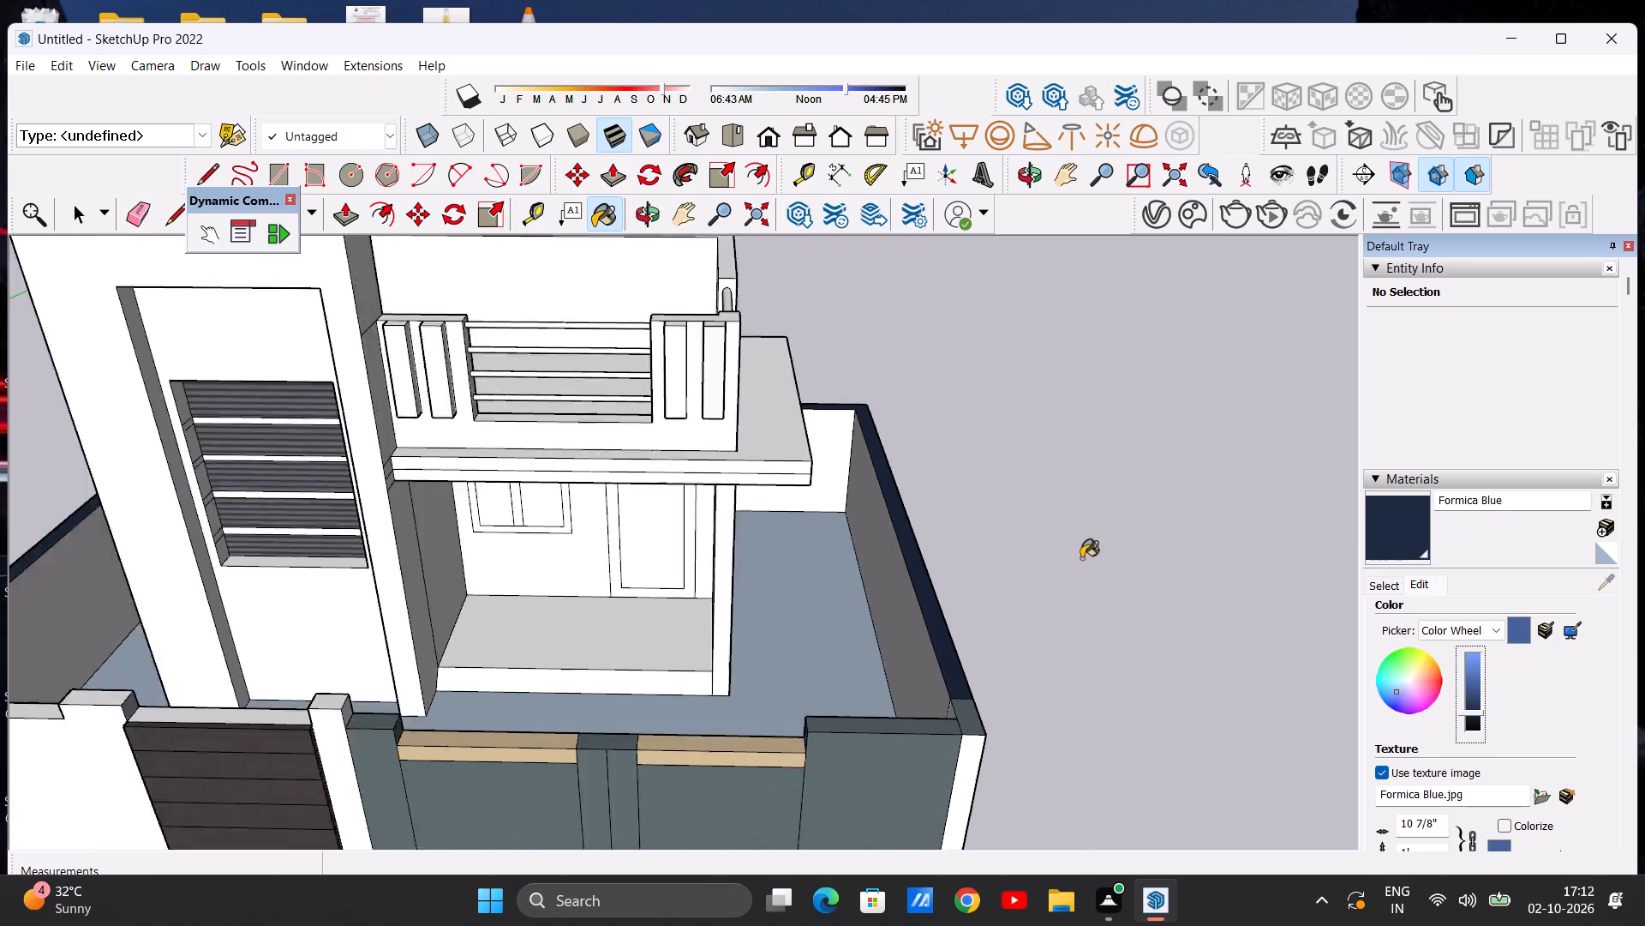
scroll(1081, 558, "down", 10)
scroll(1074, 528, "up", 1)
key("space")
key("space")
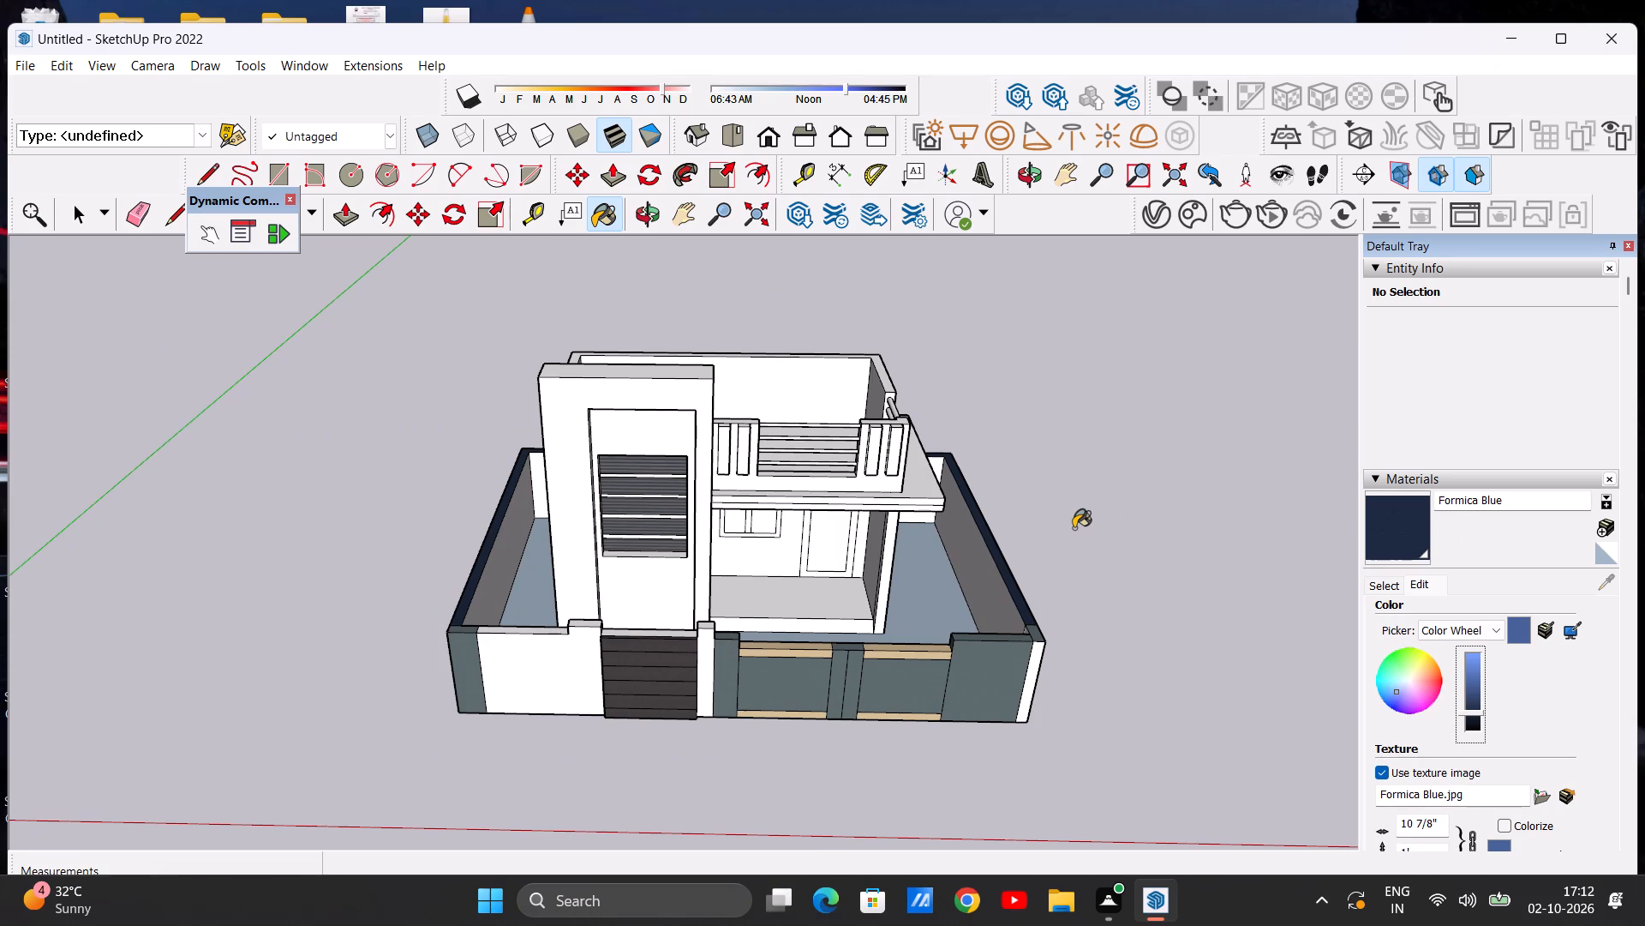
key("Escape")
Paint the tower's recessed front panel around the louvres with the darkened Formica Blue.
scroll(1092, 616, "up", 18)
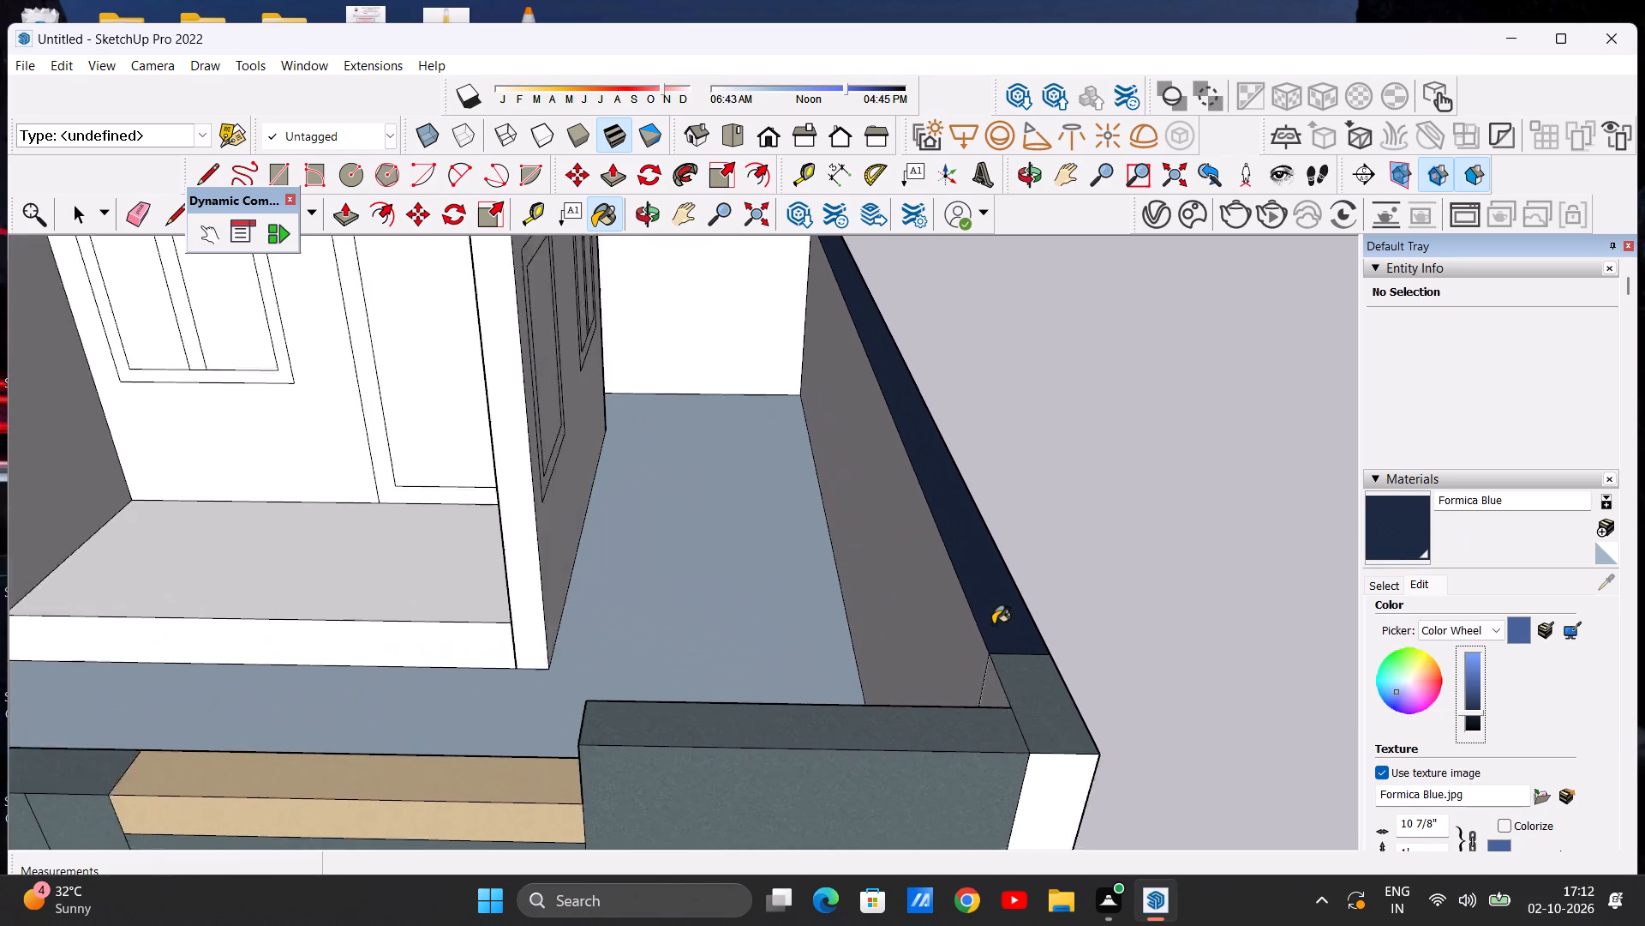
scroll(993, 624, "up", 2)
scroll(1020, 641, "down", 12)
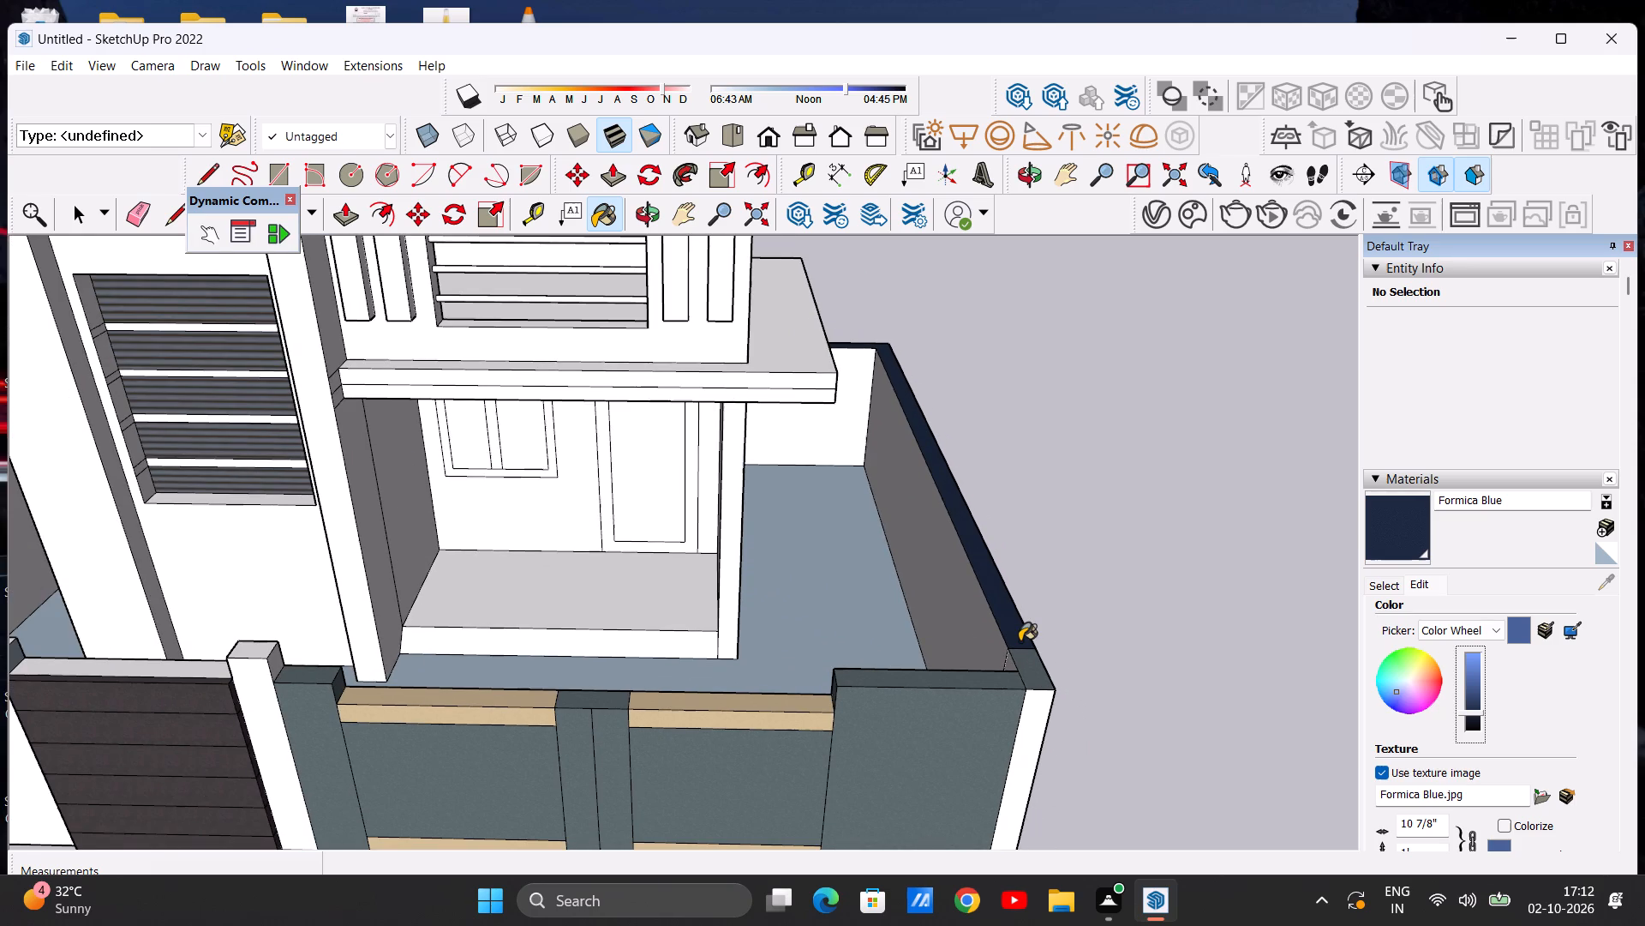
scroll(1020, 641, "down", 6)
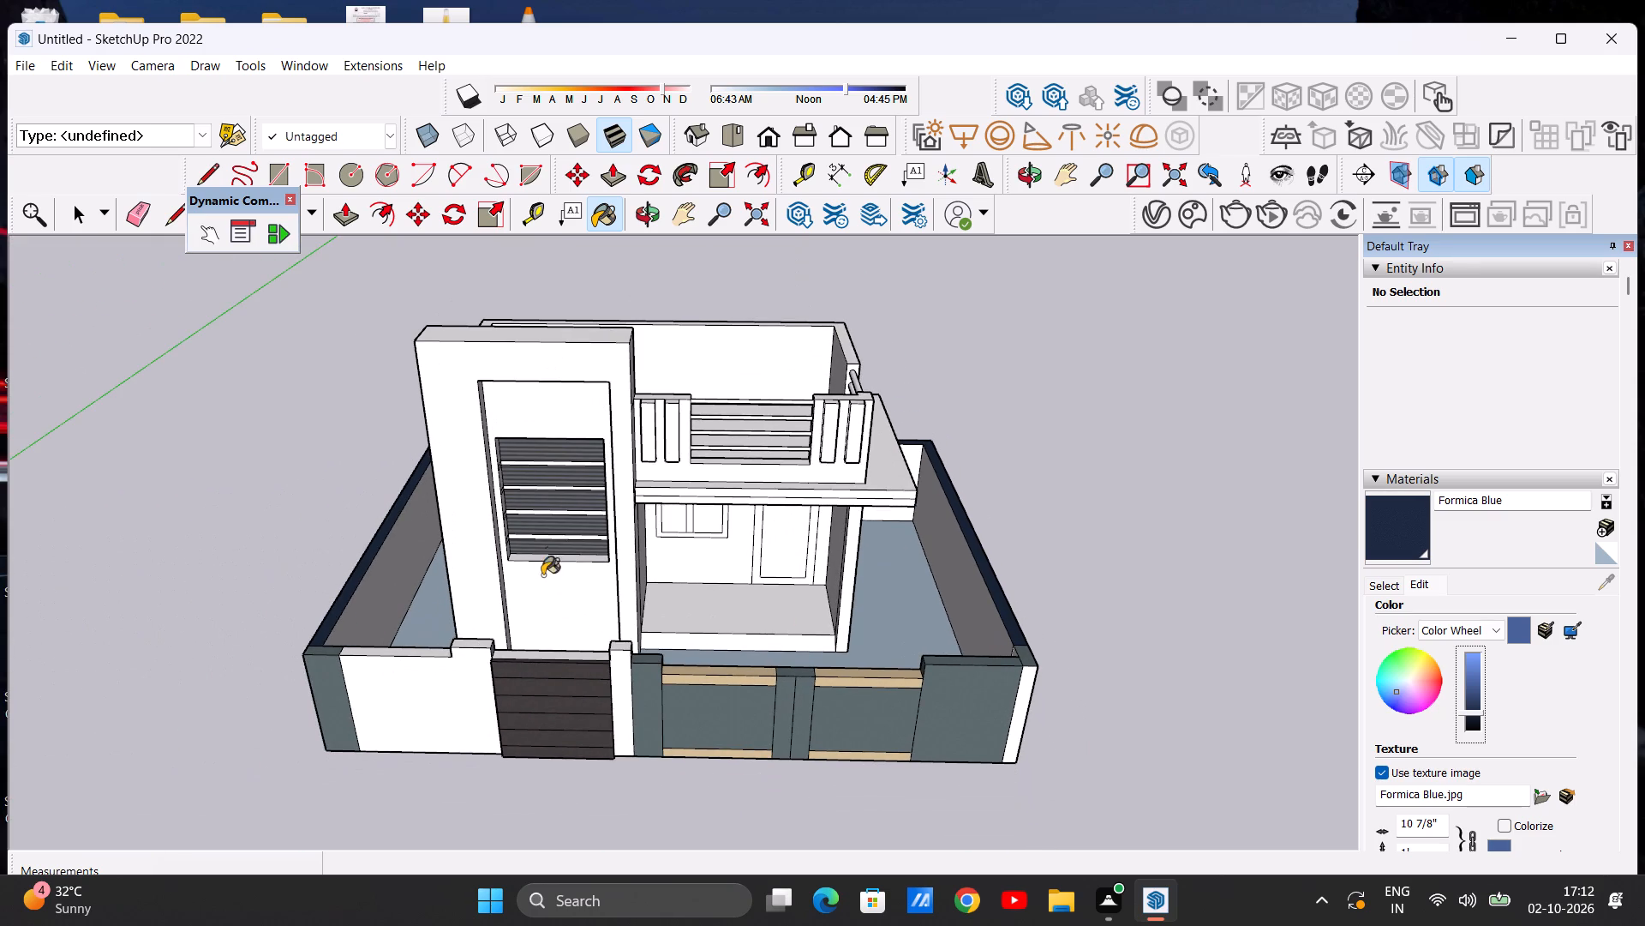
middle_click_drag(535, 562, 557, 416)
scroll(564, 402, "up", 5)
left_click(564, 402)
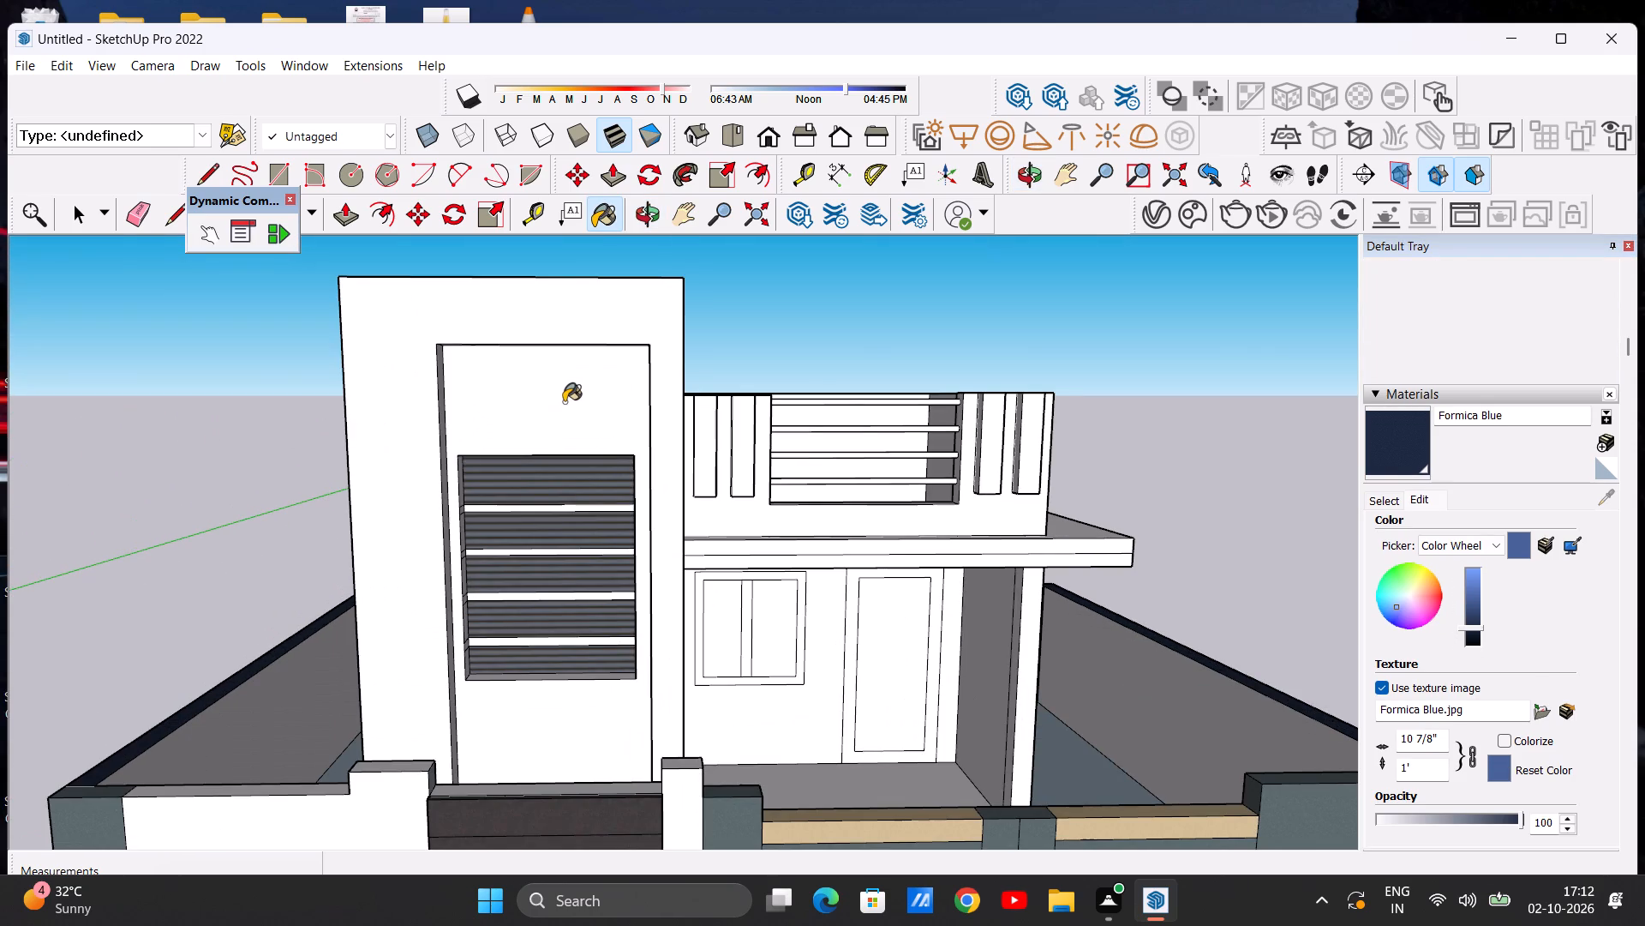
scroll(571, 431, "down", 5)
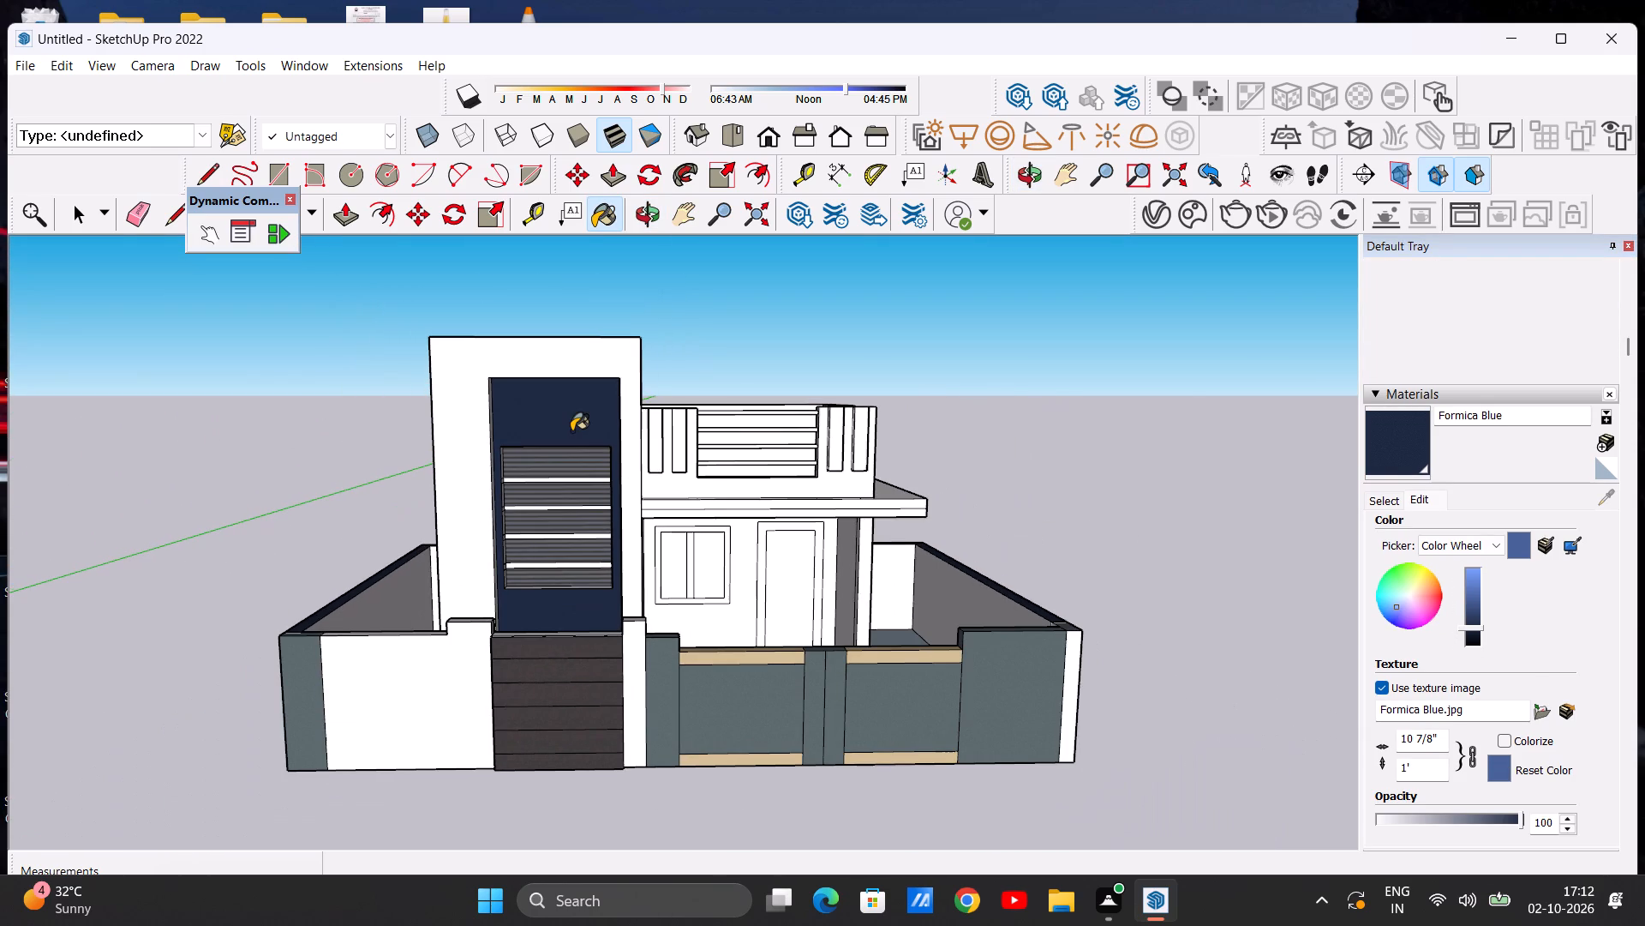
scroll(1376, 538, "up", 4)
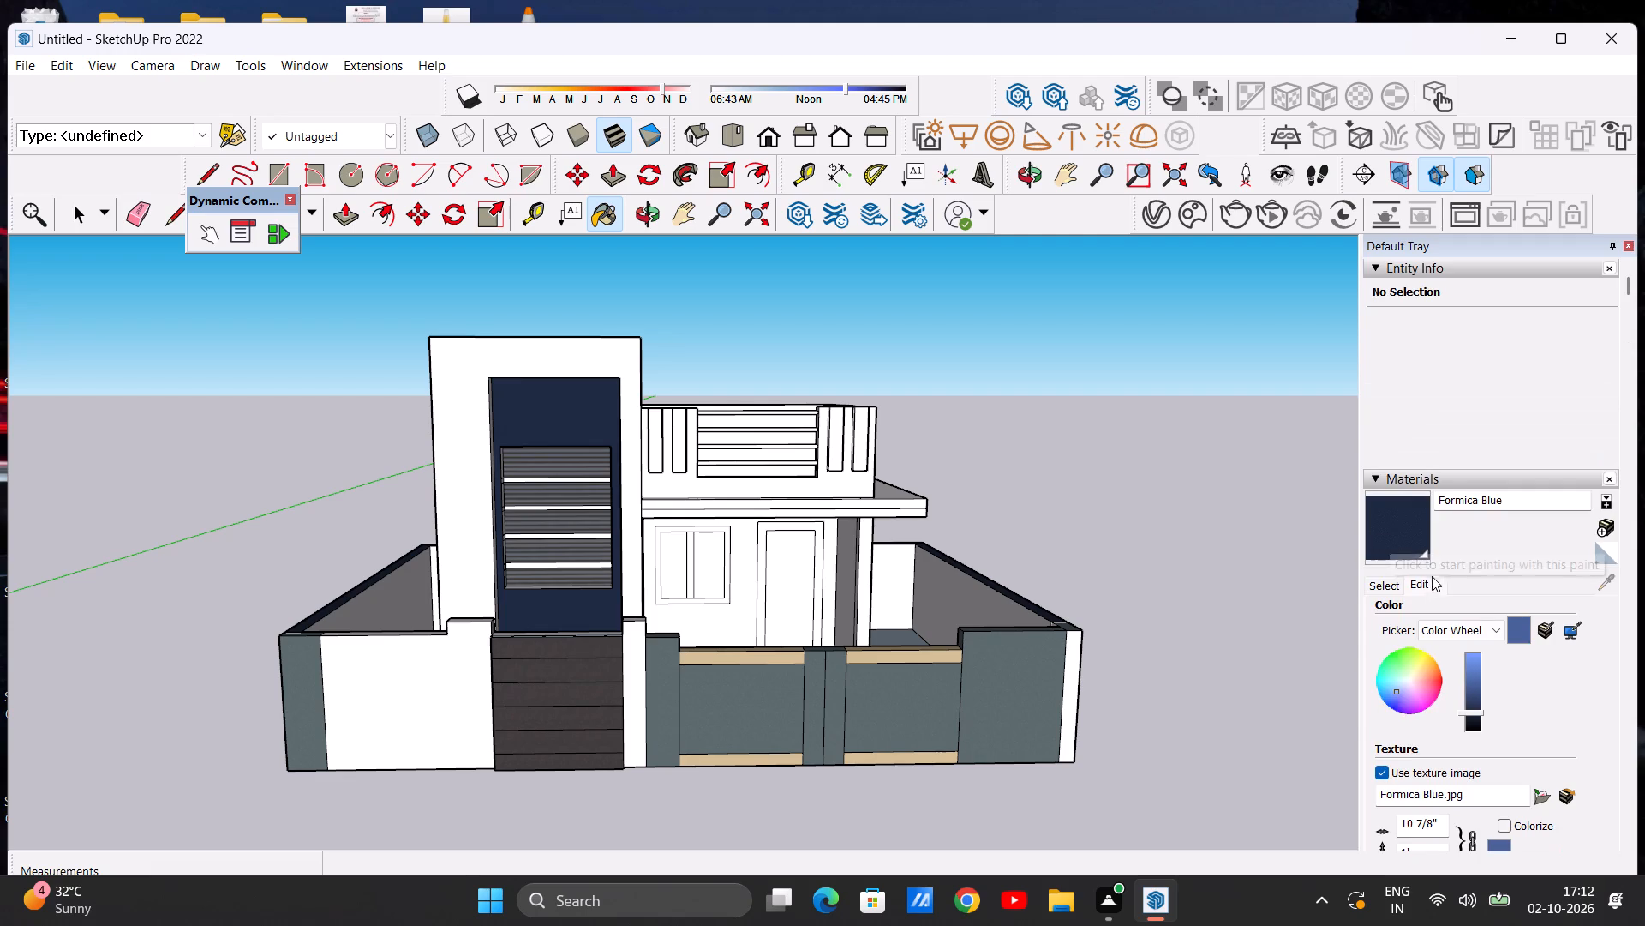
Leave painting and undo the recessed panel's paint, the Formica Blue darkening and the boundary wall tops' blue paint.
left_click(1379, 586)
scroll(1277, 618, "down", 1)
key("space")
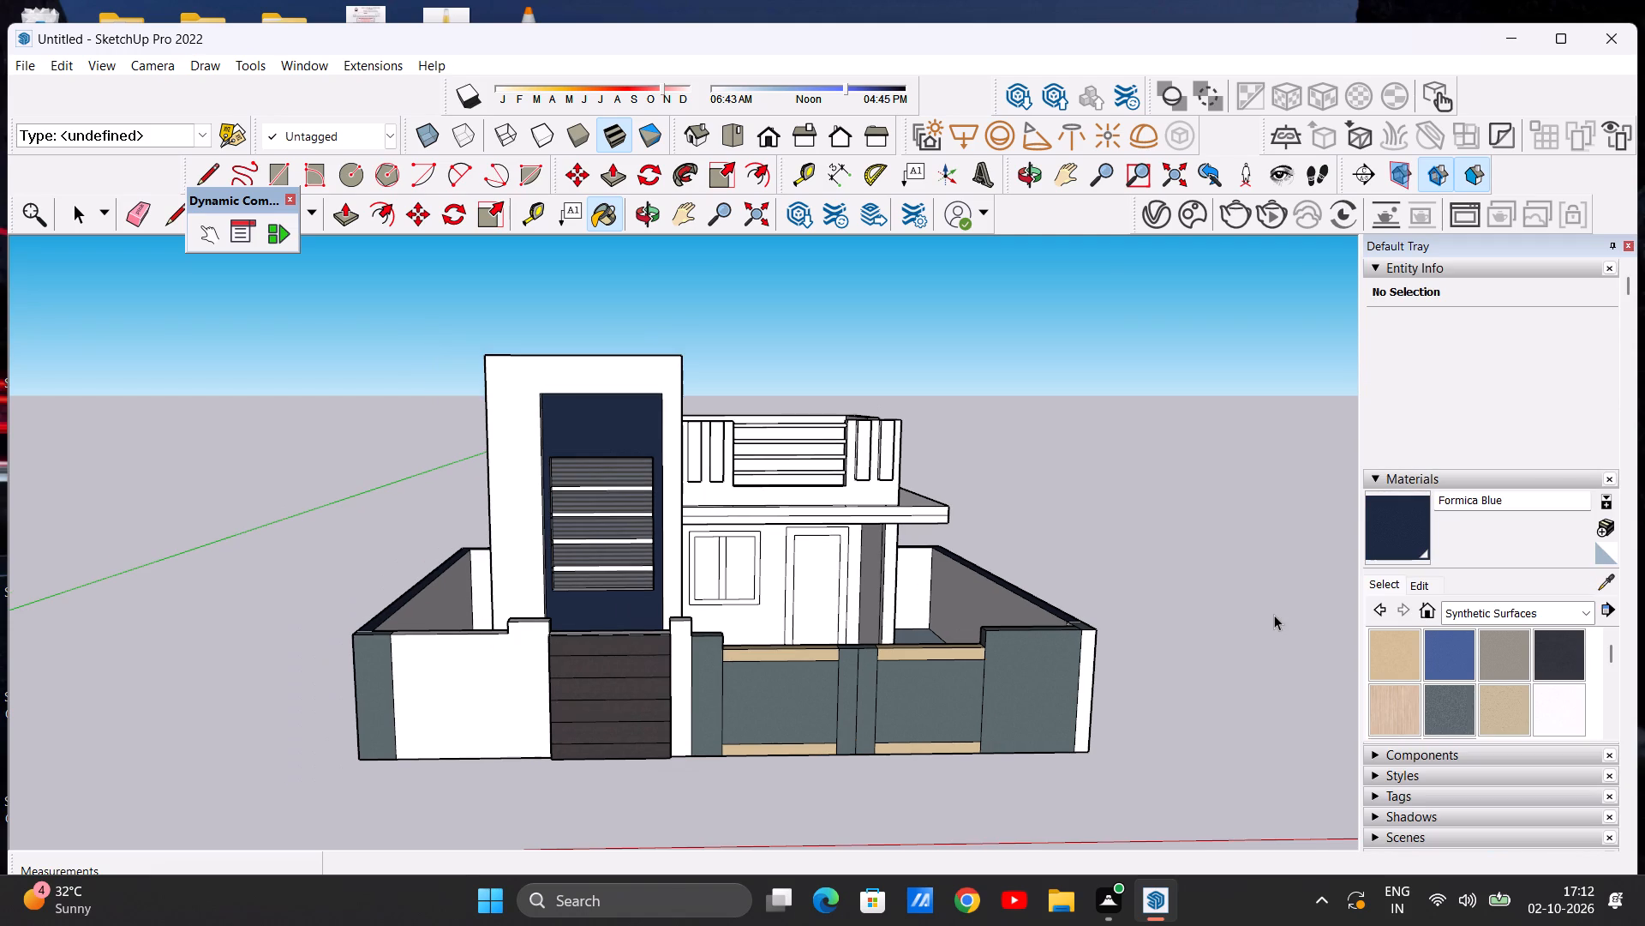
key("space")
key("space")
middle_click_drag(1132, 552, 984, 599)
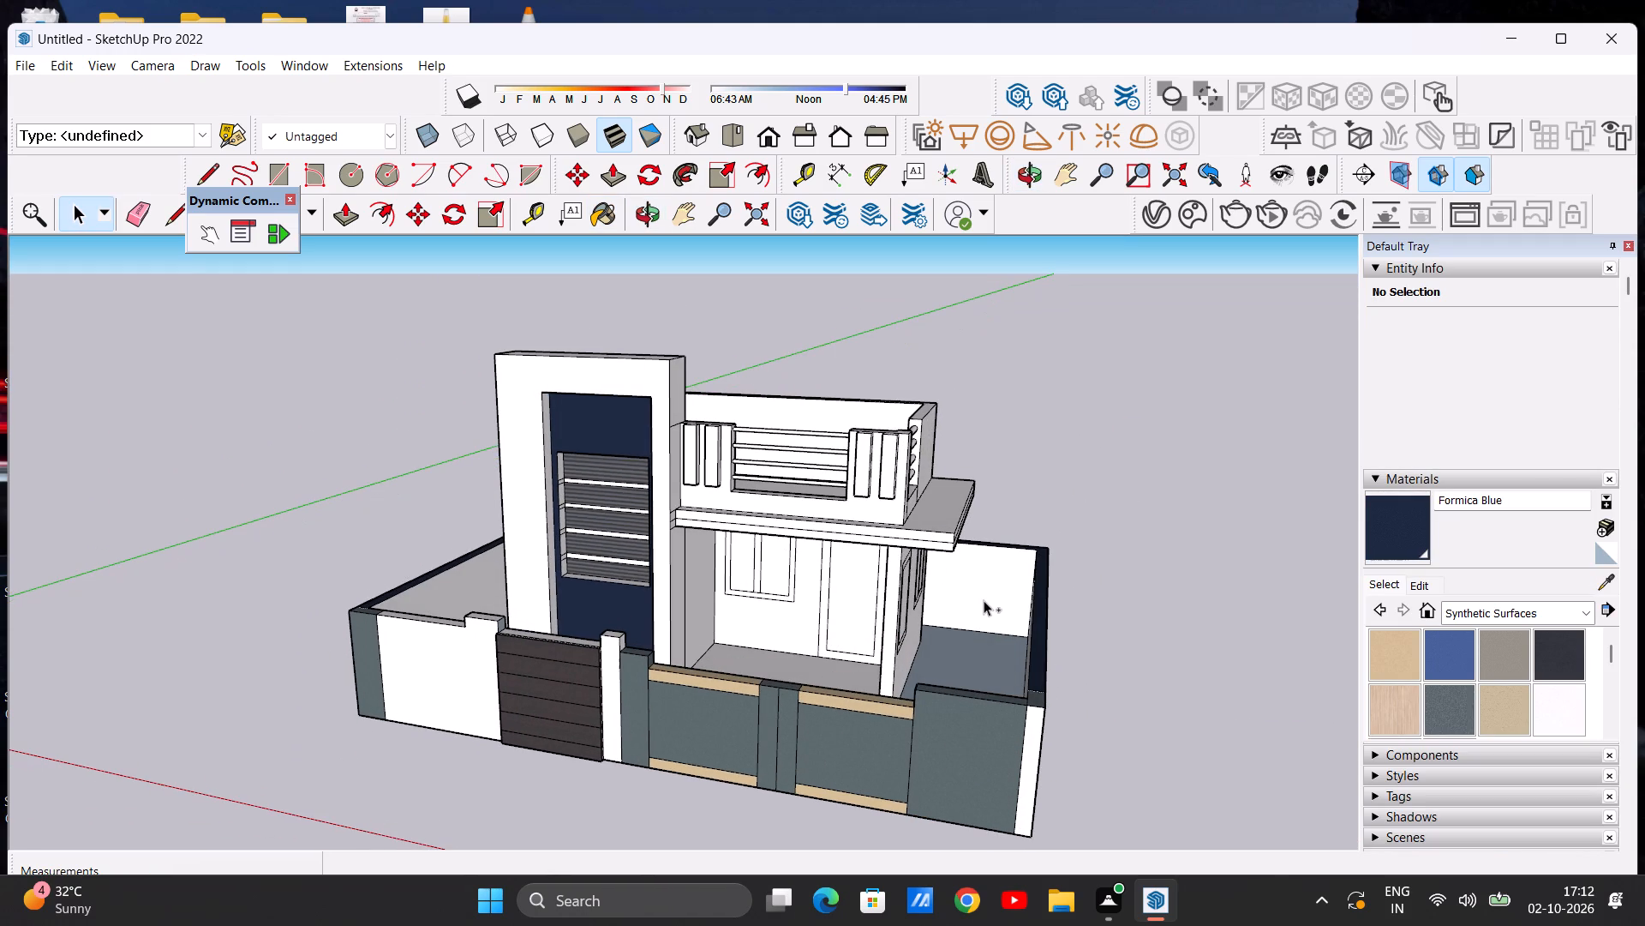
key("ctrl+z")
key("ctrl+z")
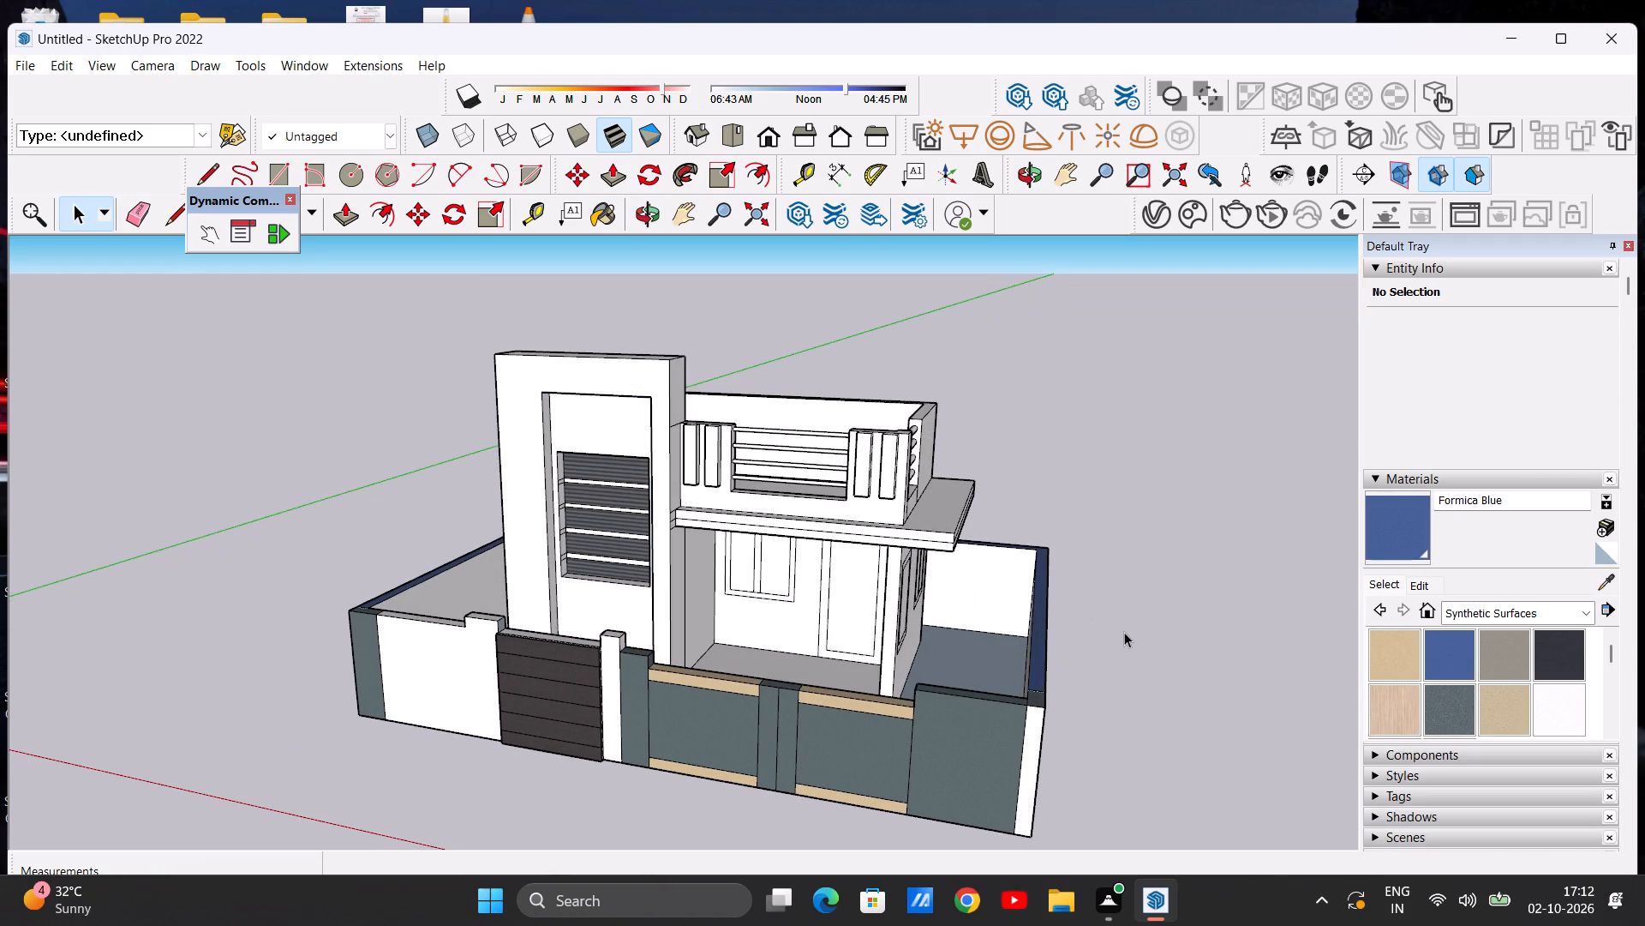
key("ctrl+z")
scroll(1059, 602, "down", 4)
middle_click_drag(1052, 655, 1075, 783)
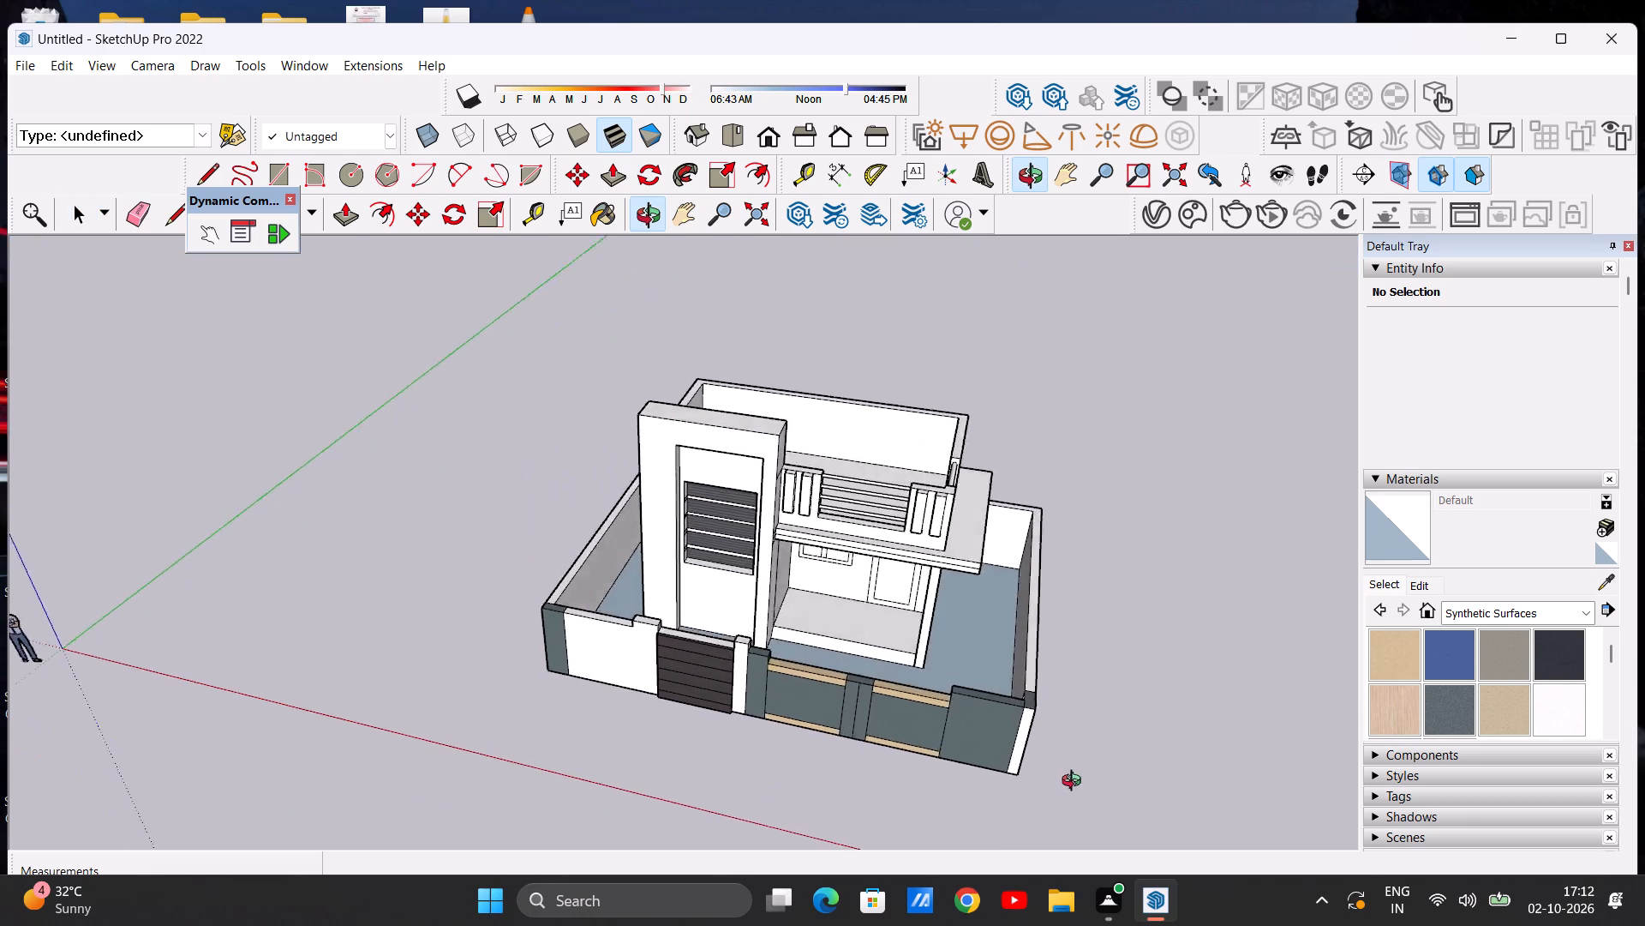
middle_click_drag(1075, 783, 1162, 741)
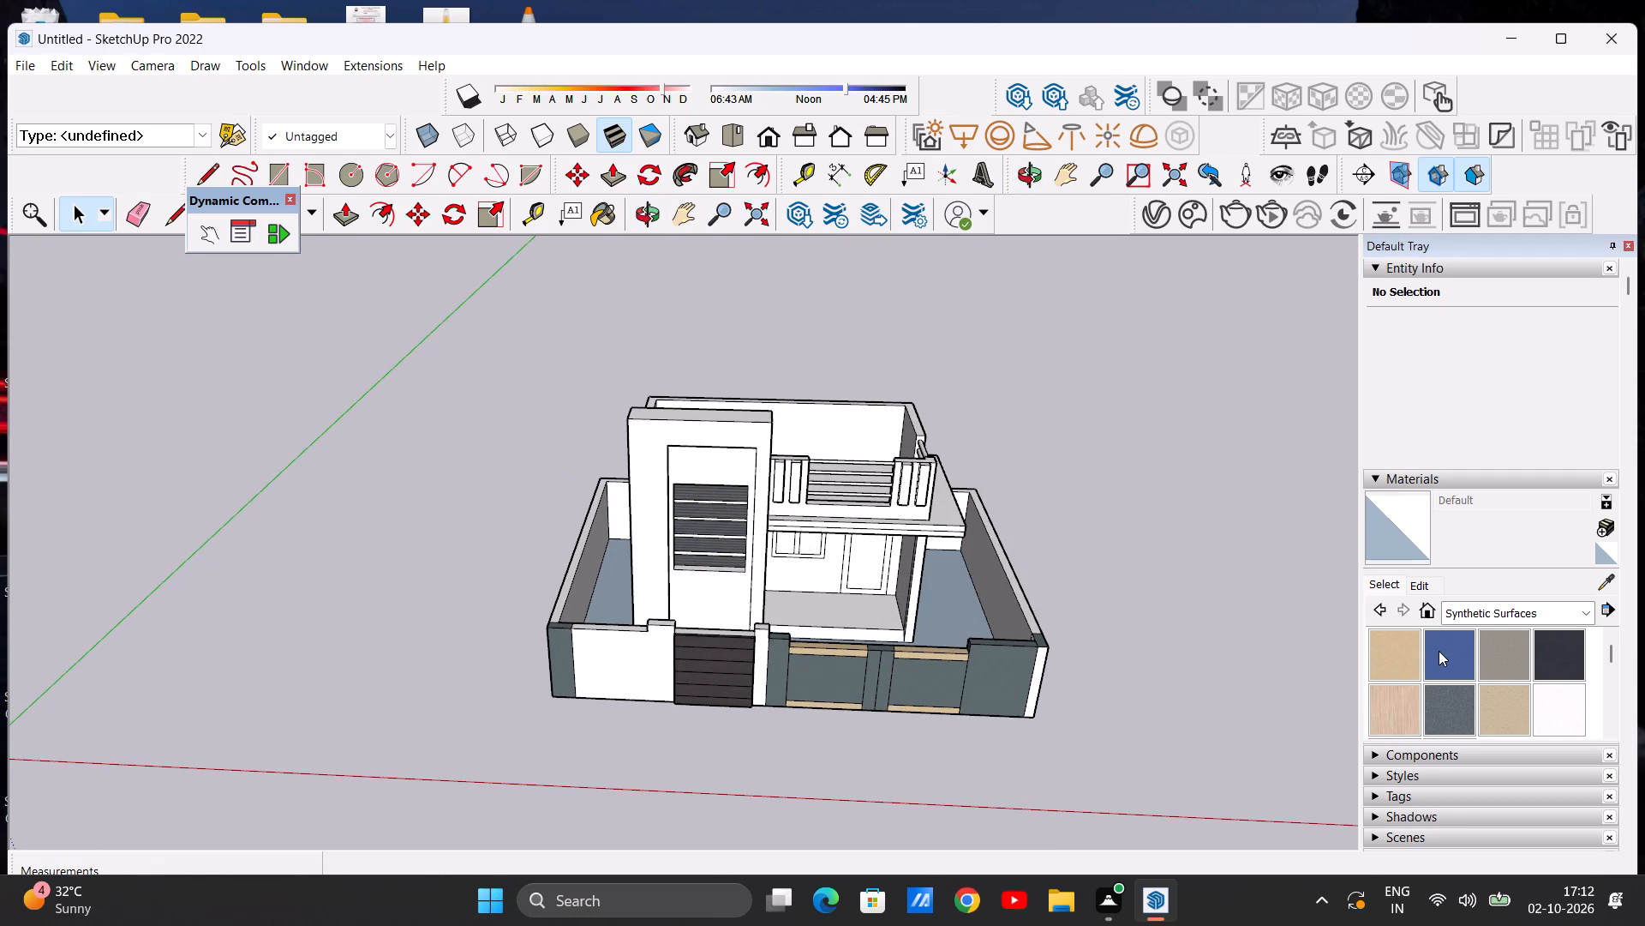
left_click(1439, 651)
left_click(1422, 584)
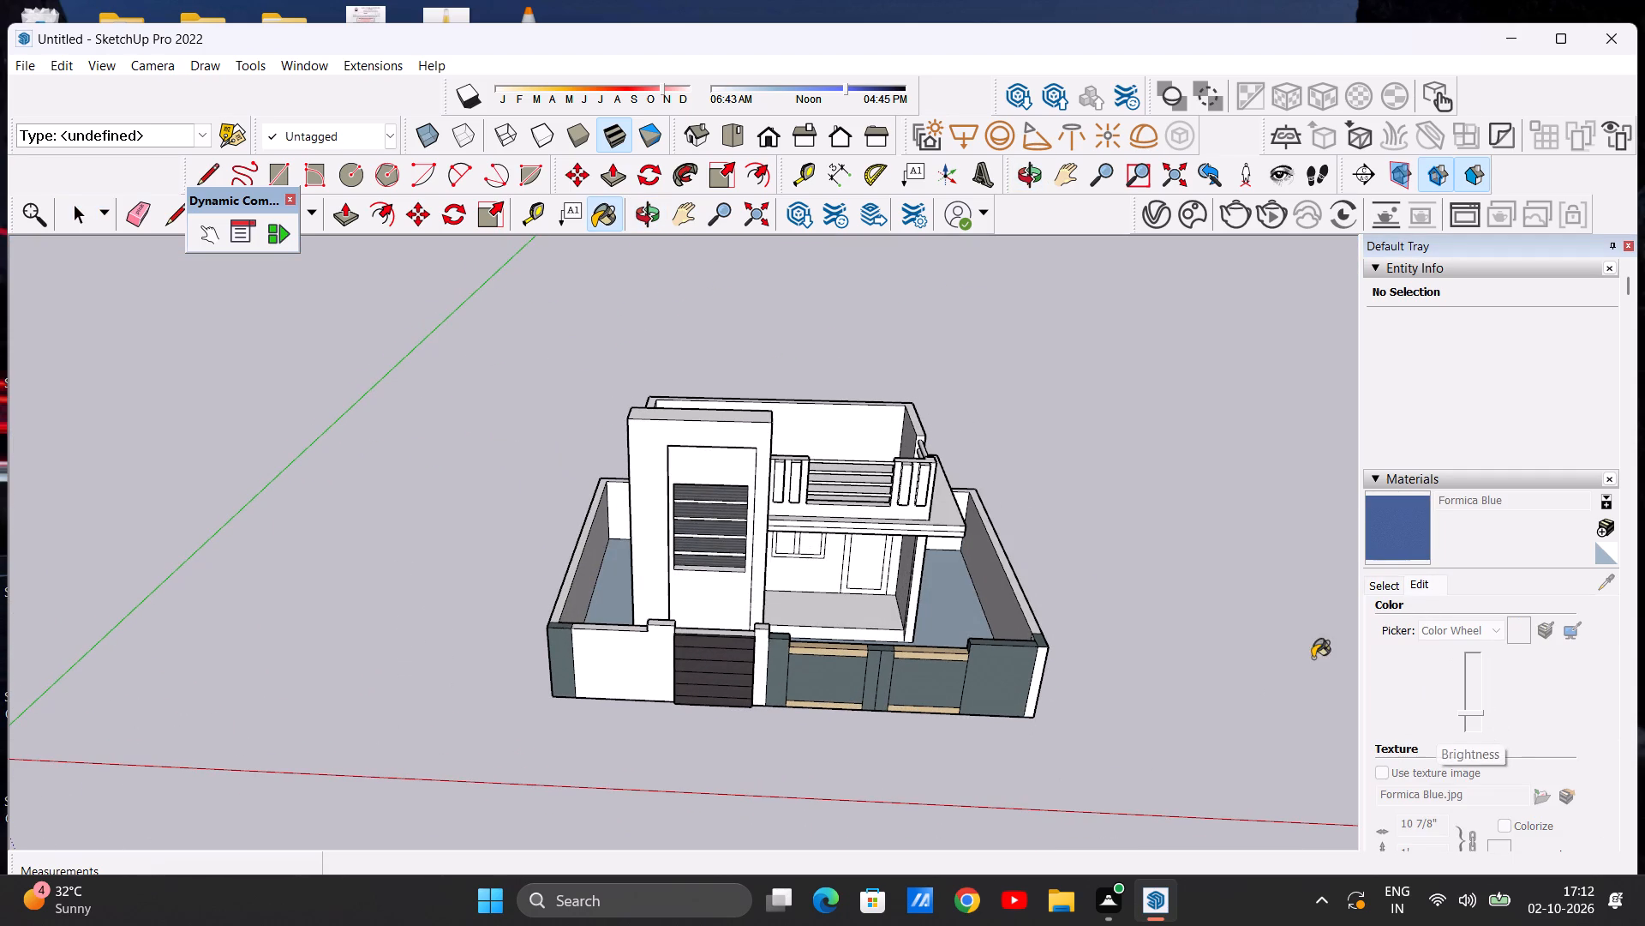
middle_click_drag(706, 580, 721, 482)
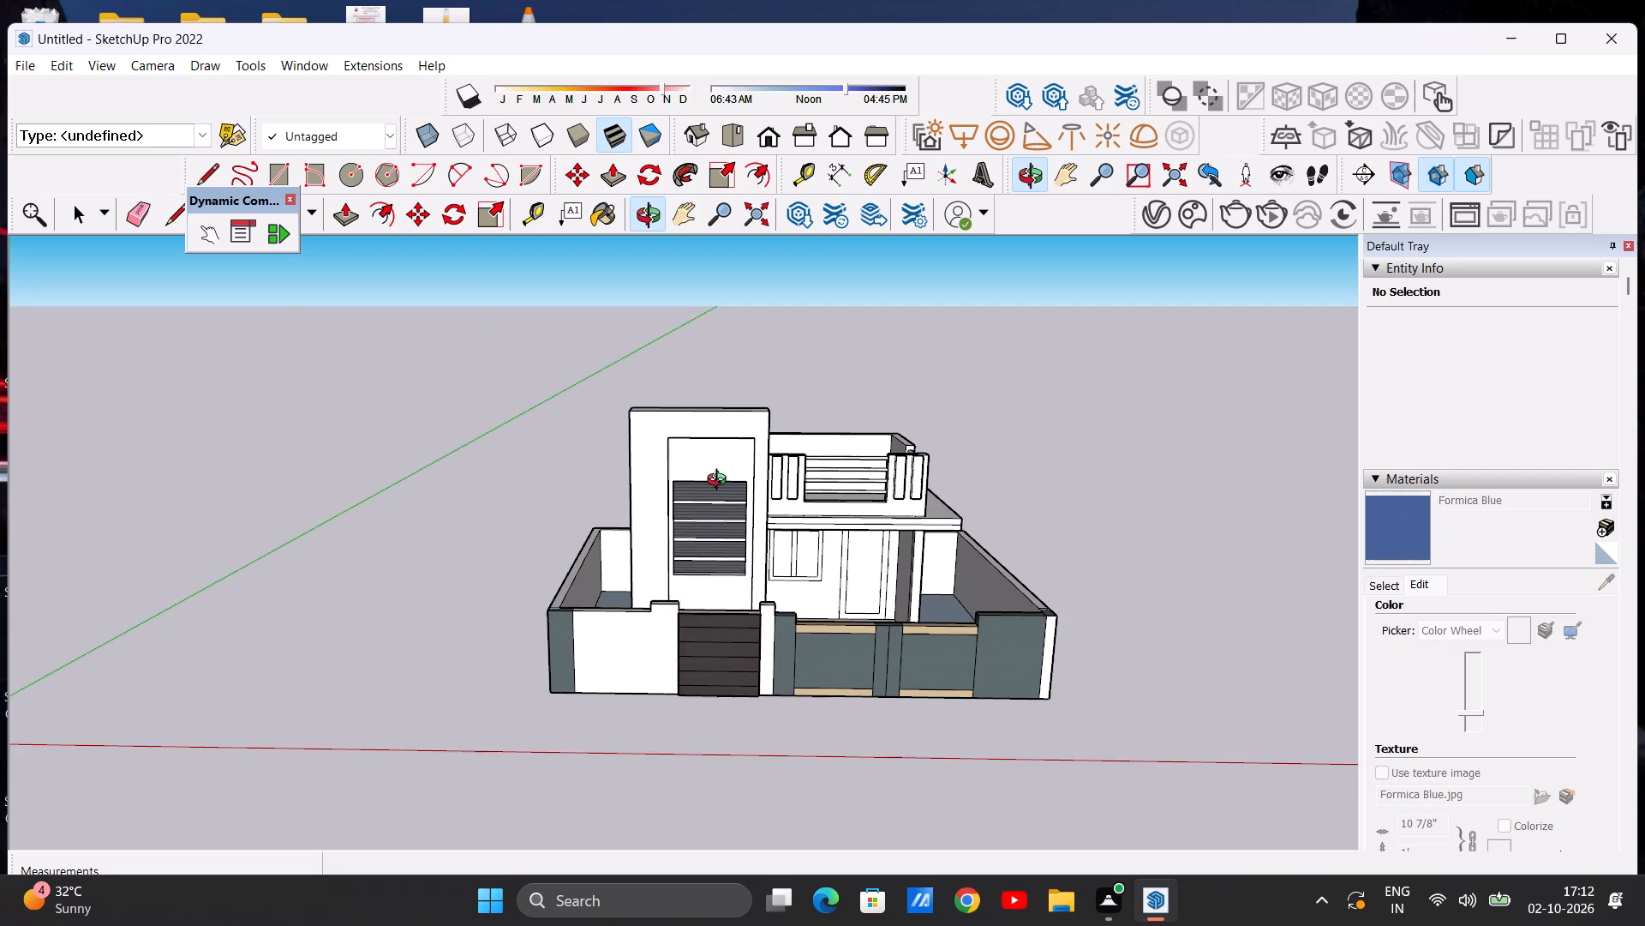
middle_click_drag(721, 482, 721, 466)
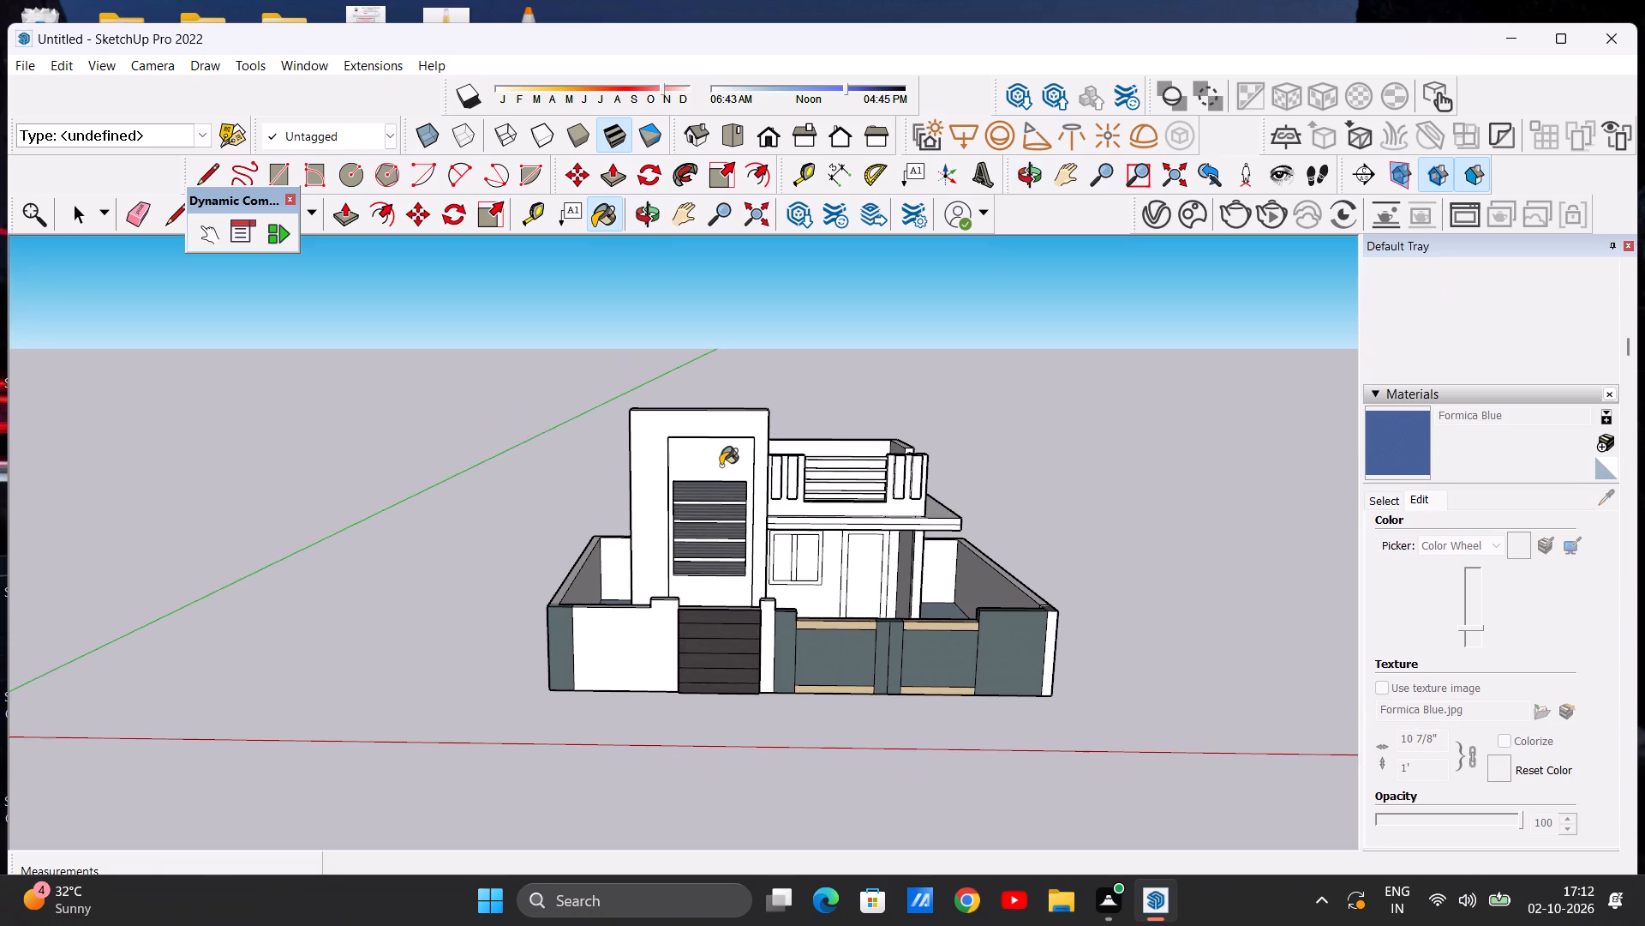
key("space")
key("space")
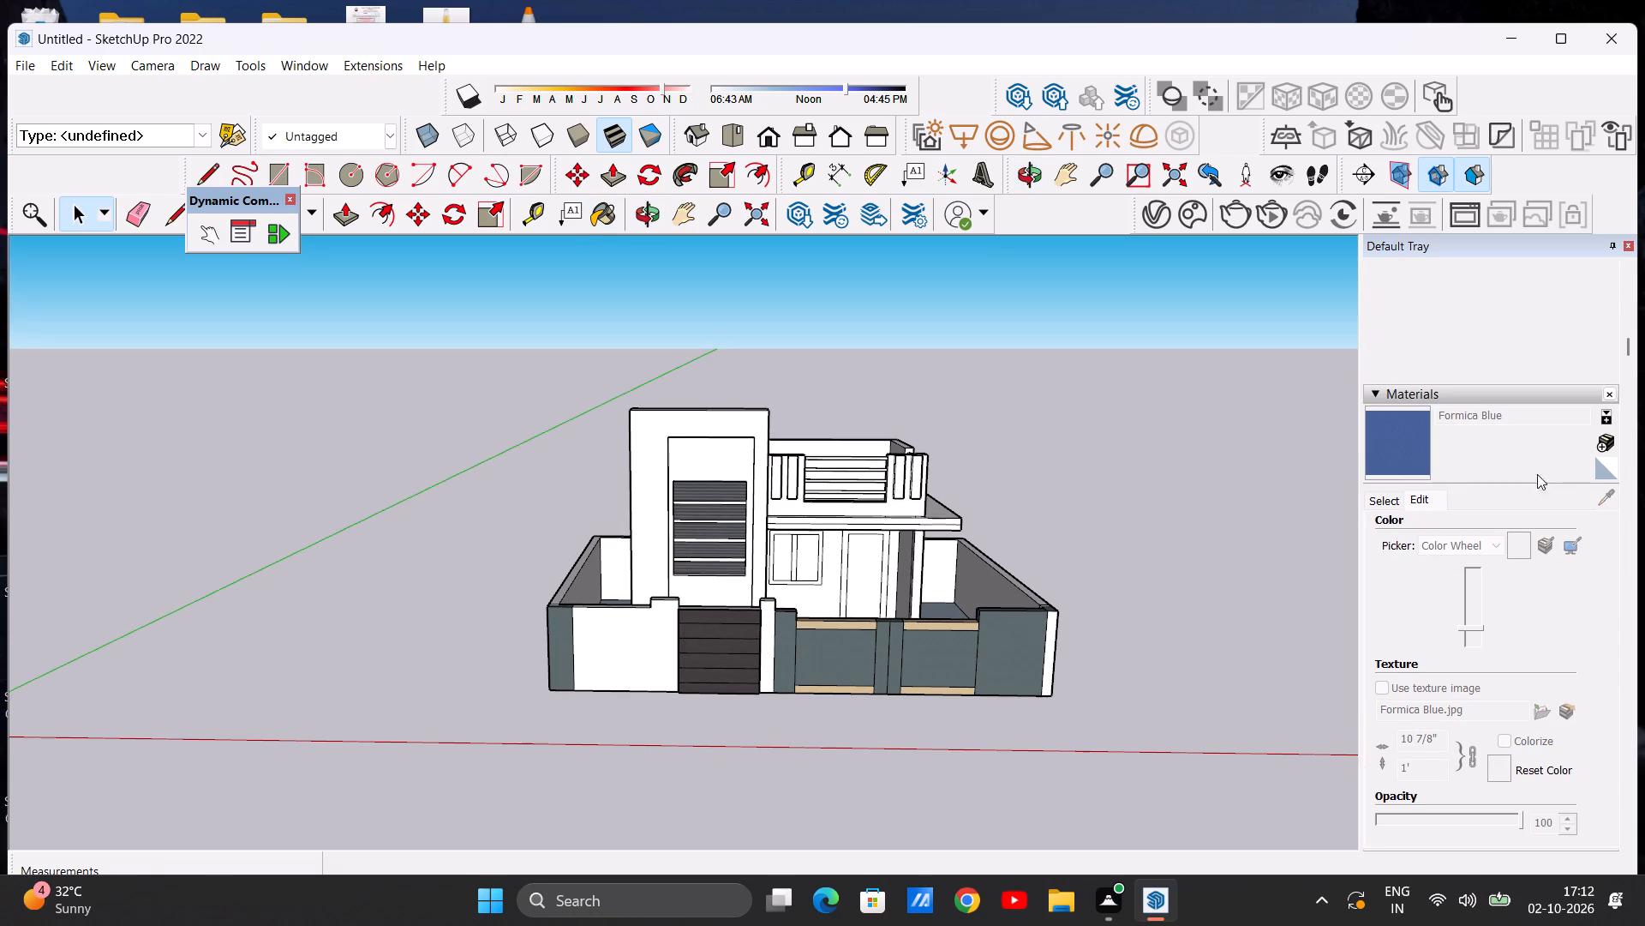
Paint the tower's recessed front panel around the louvres with Terrazzo Light Blue from Synthetic Surfaces.
left_click(1374, 502)
left_click(1579, 525)
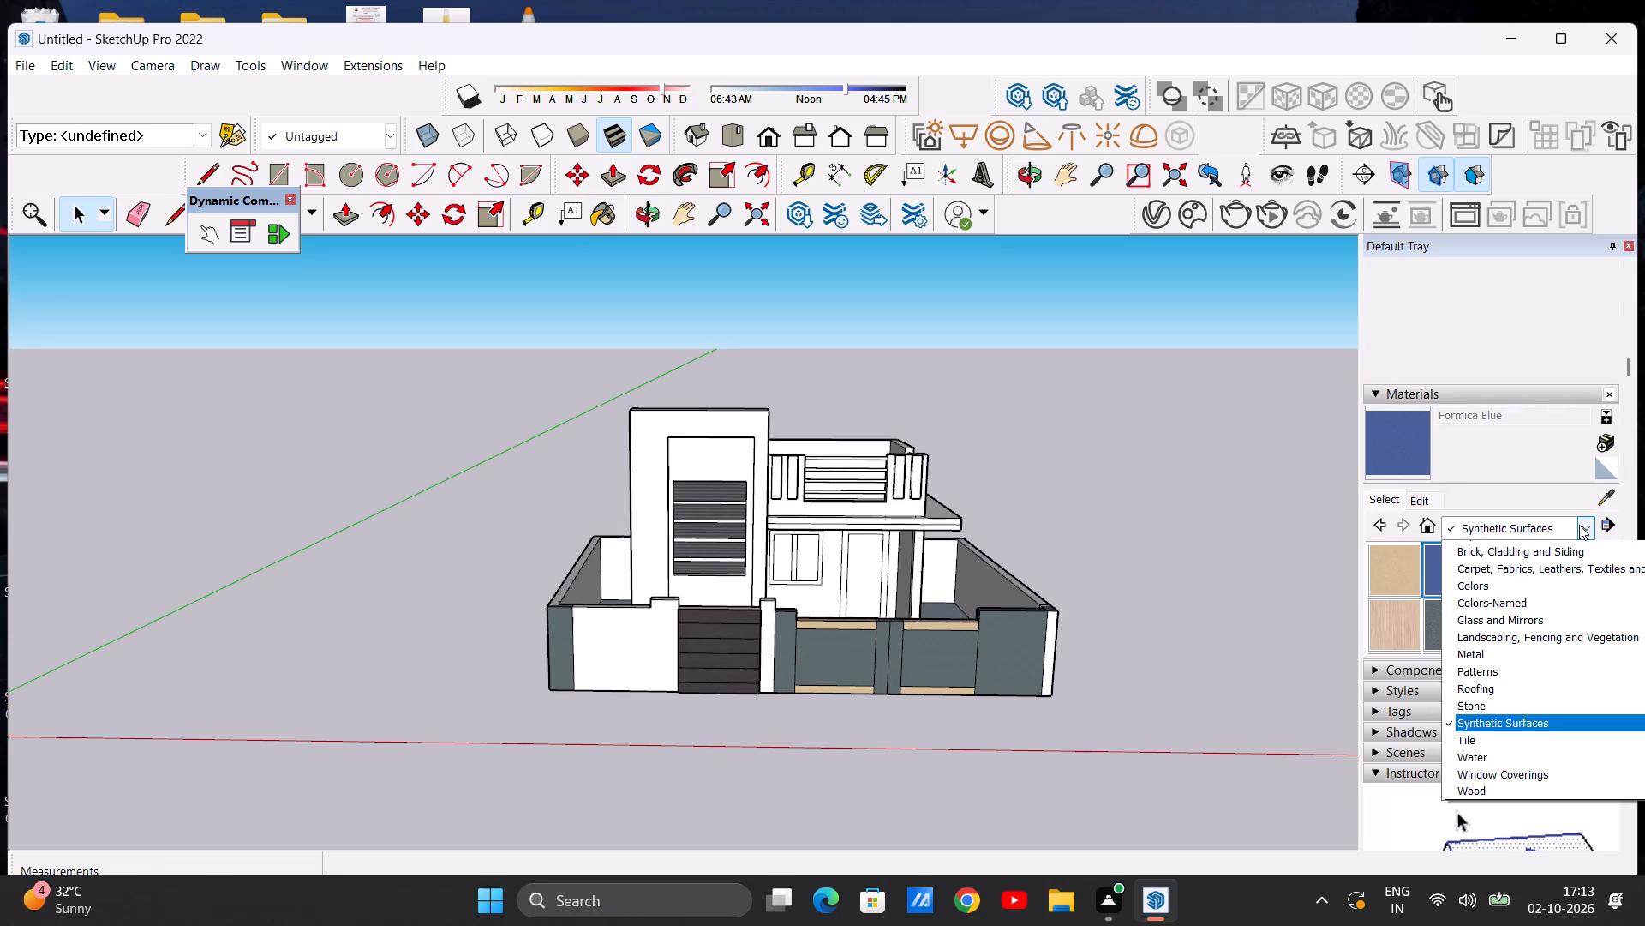
left_click(1476, 734)
scroll(1434, 643, "down", 1)
left_click(1398, 574)
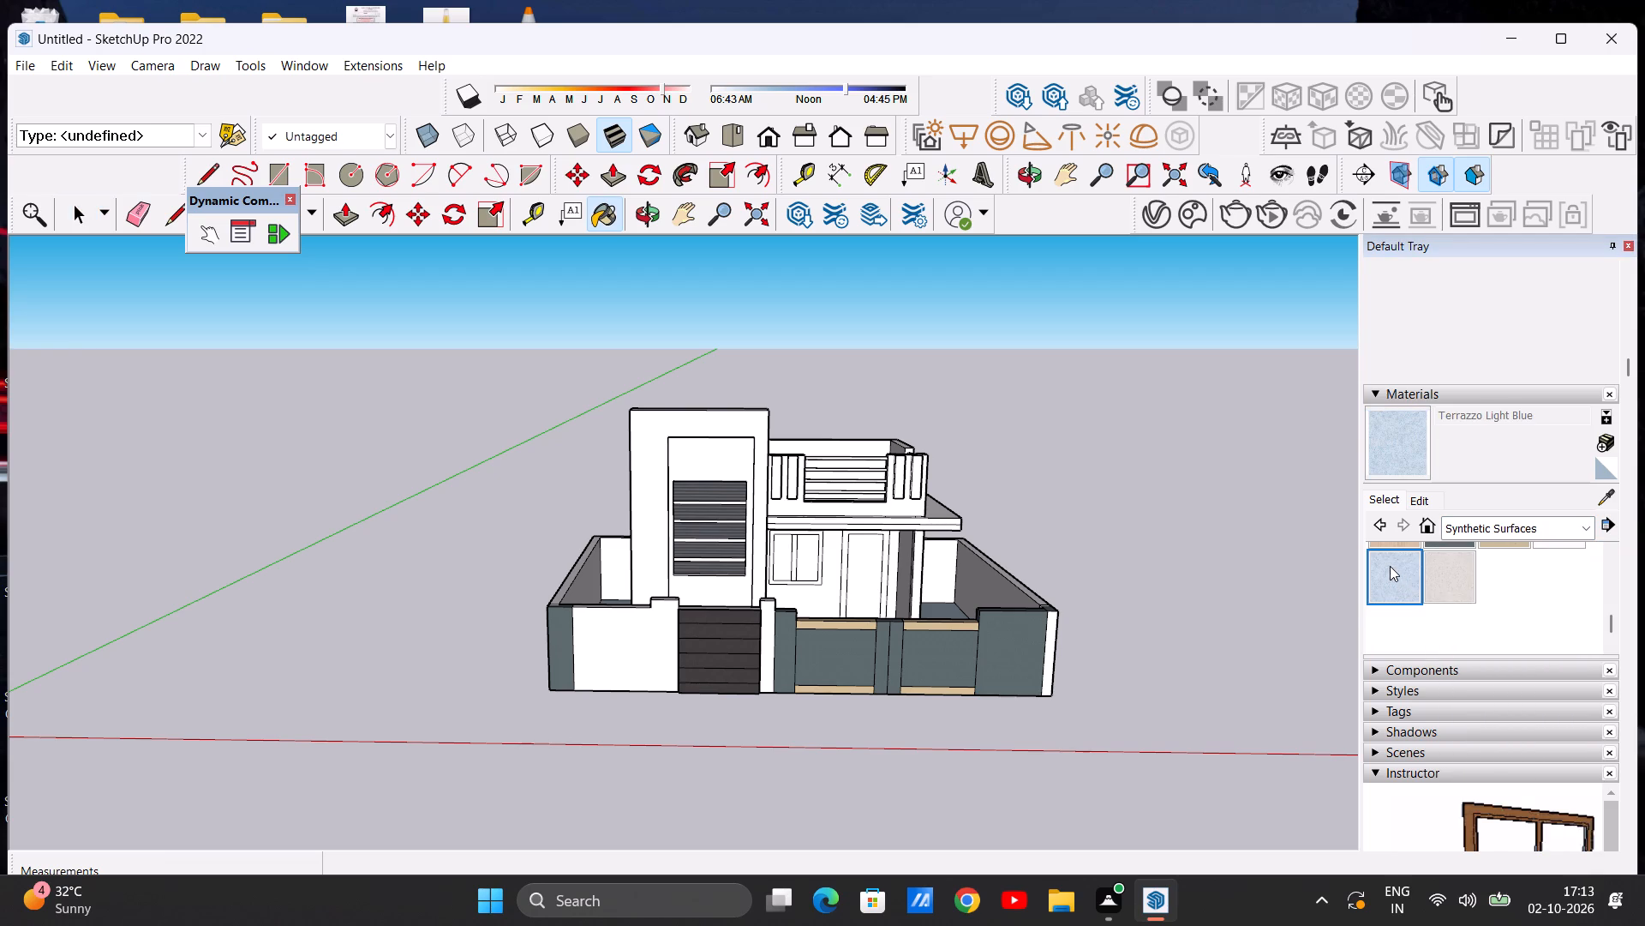
scroll(696, 477, "up", 4)
left_click(723, 458)
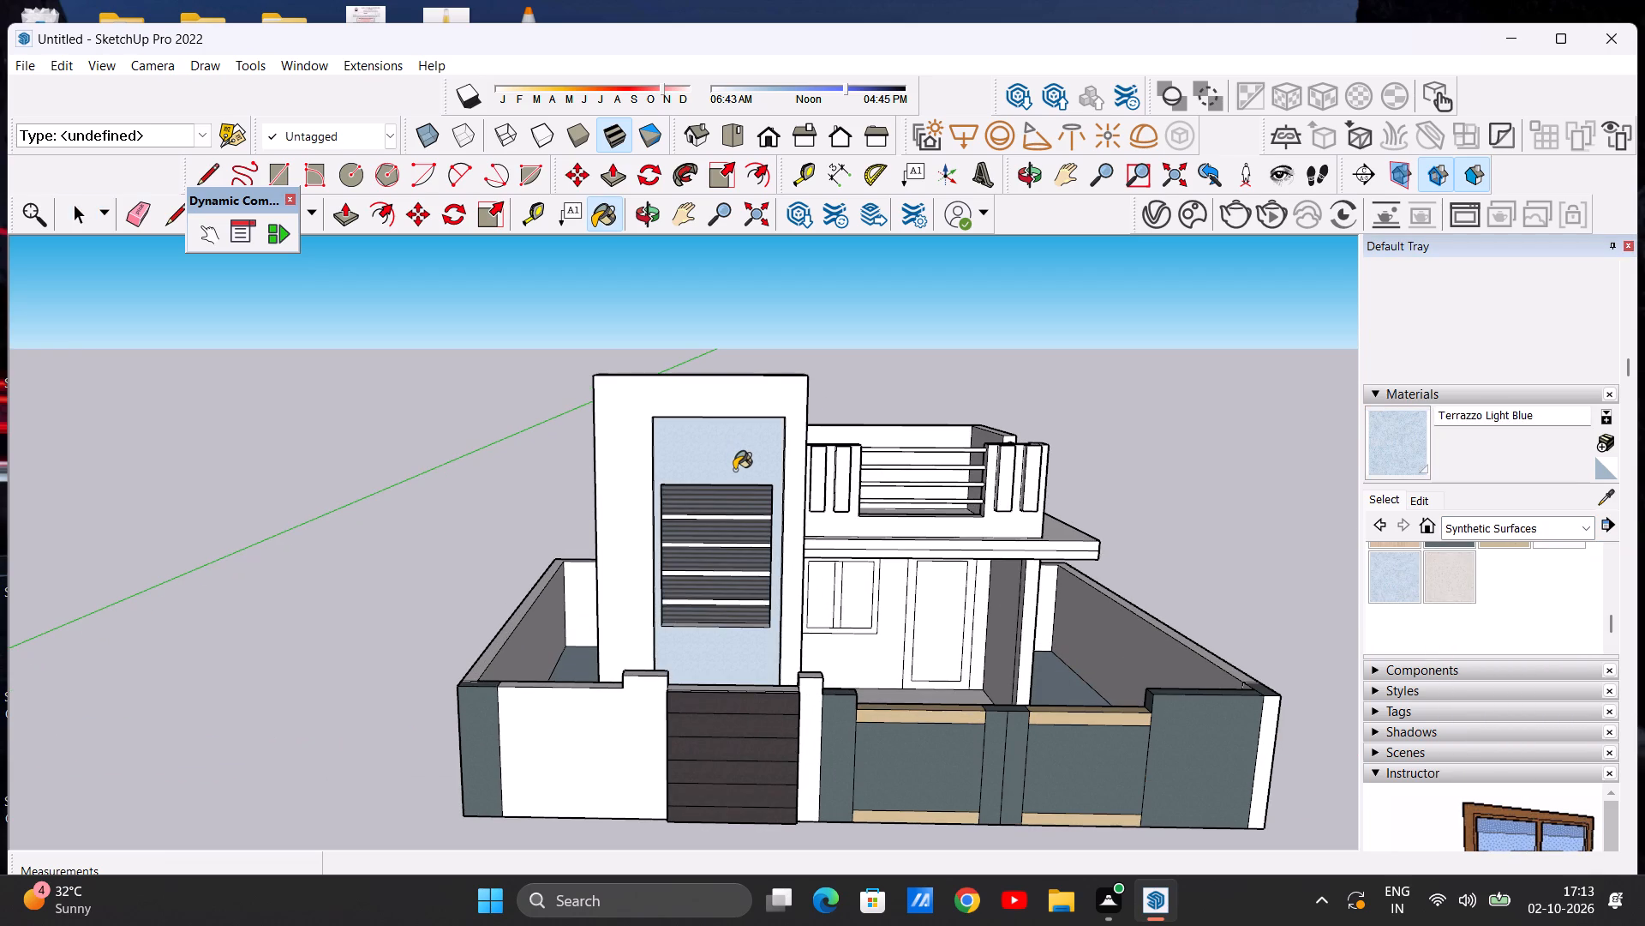
Darken the Terrazzo Light Blue material slightly.
scroll(734, 470, "down", 6)
scroll(682, 550, "up", 5)
scroll(777, 383, "up", 5)
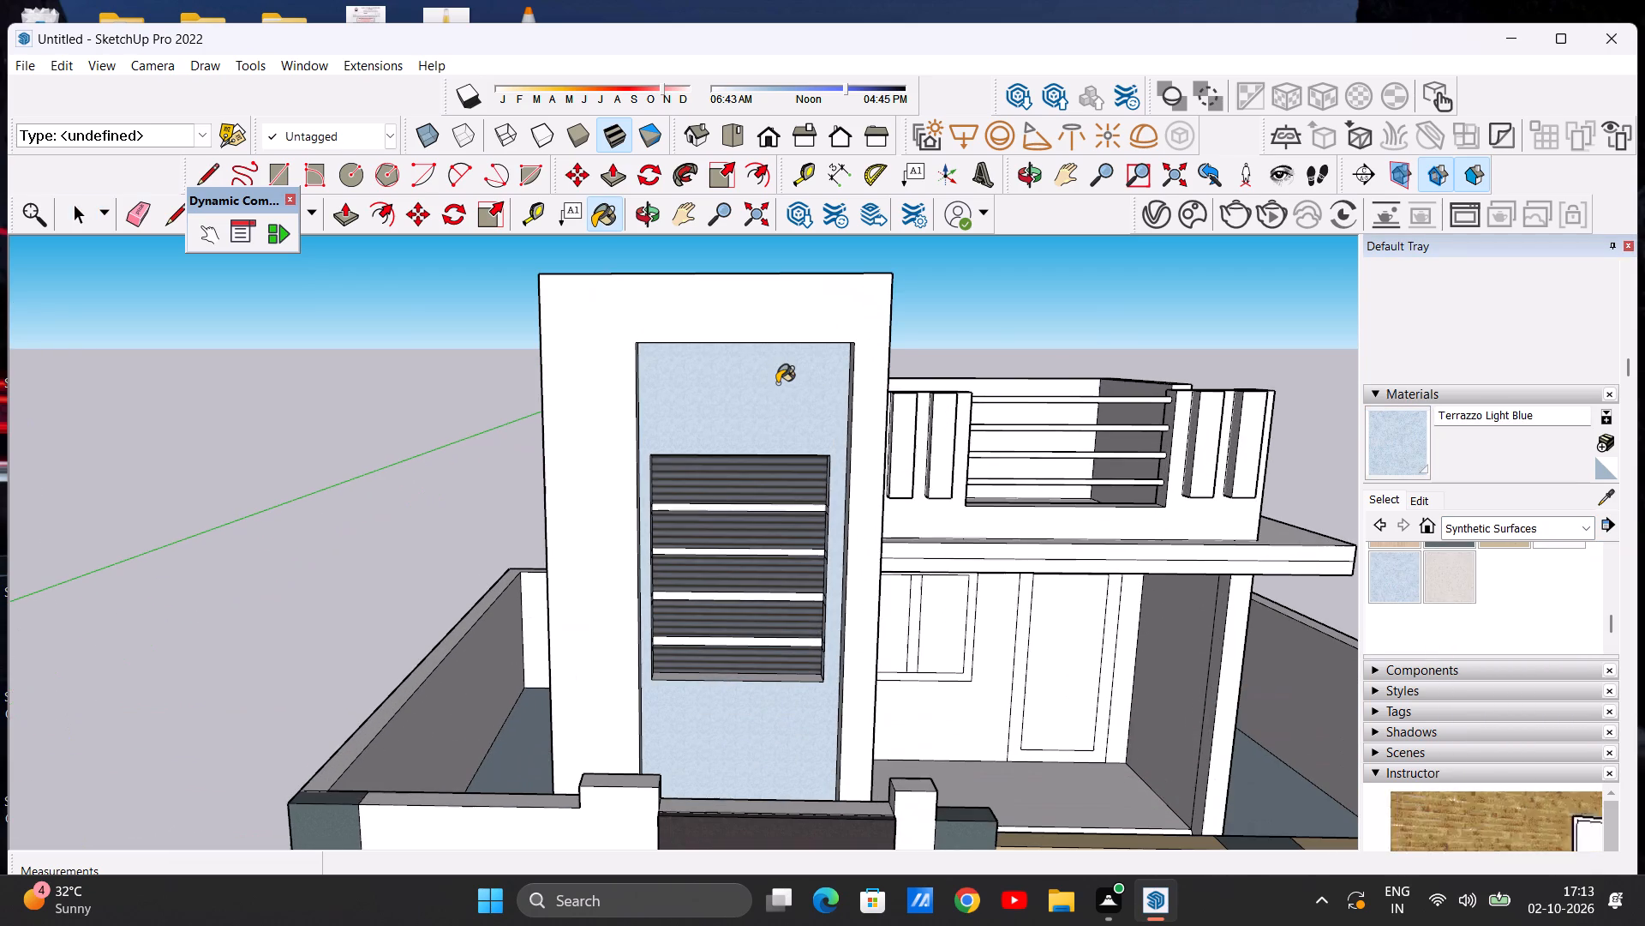
left_click(1421, 494)
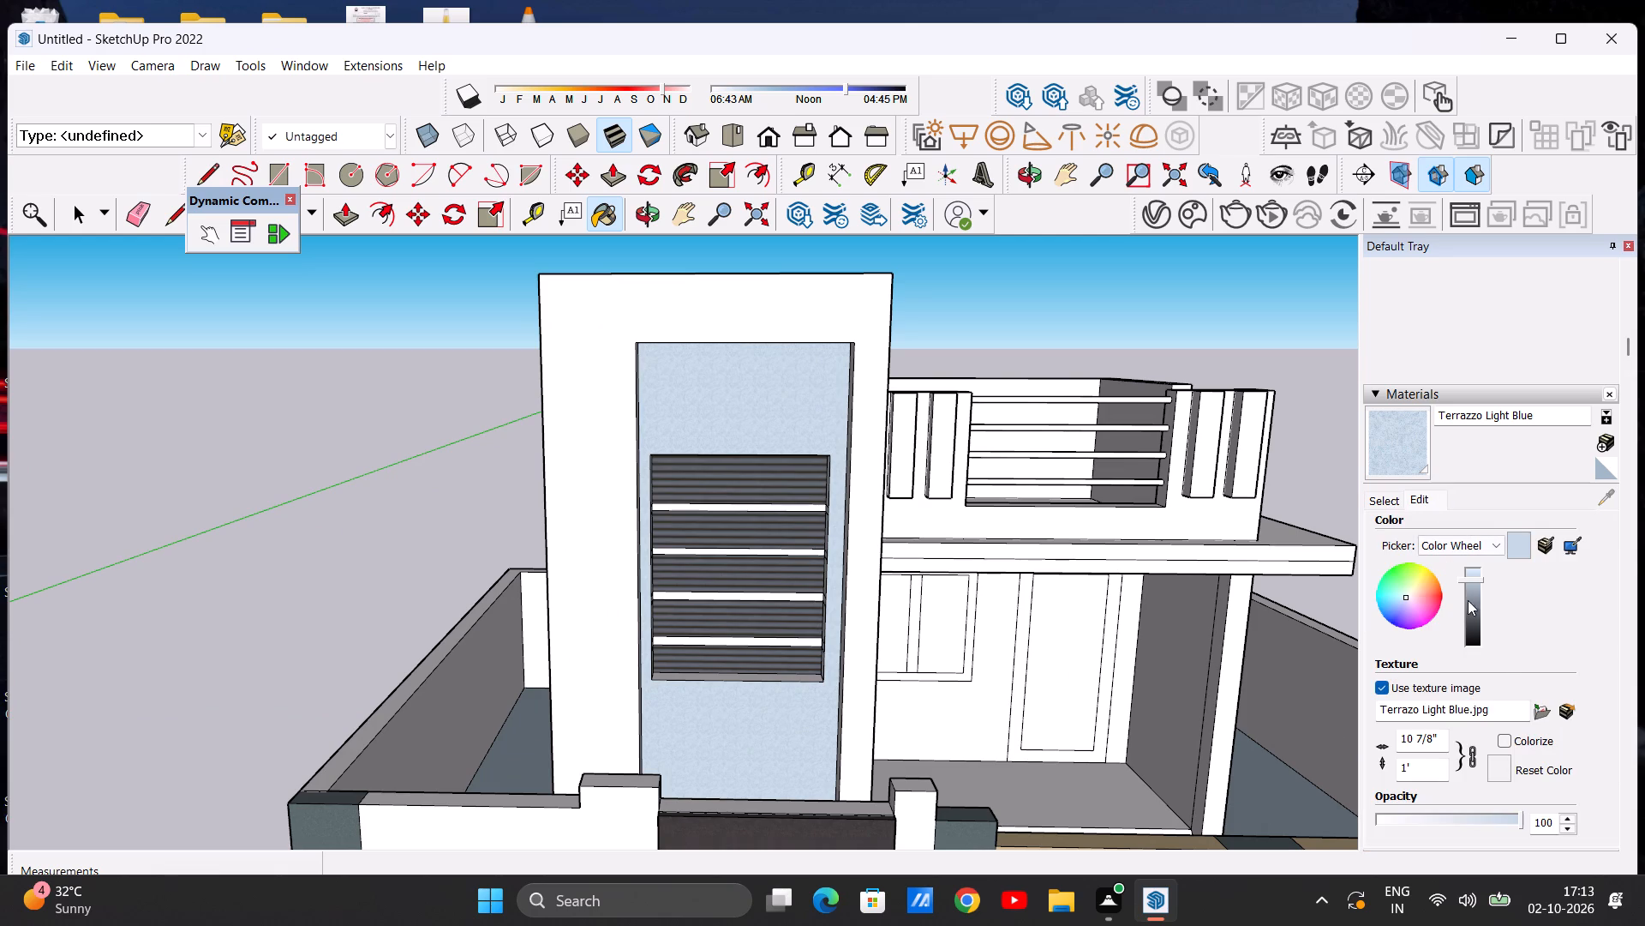
left_click(1469, 590)
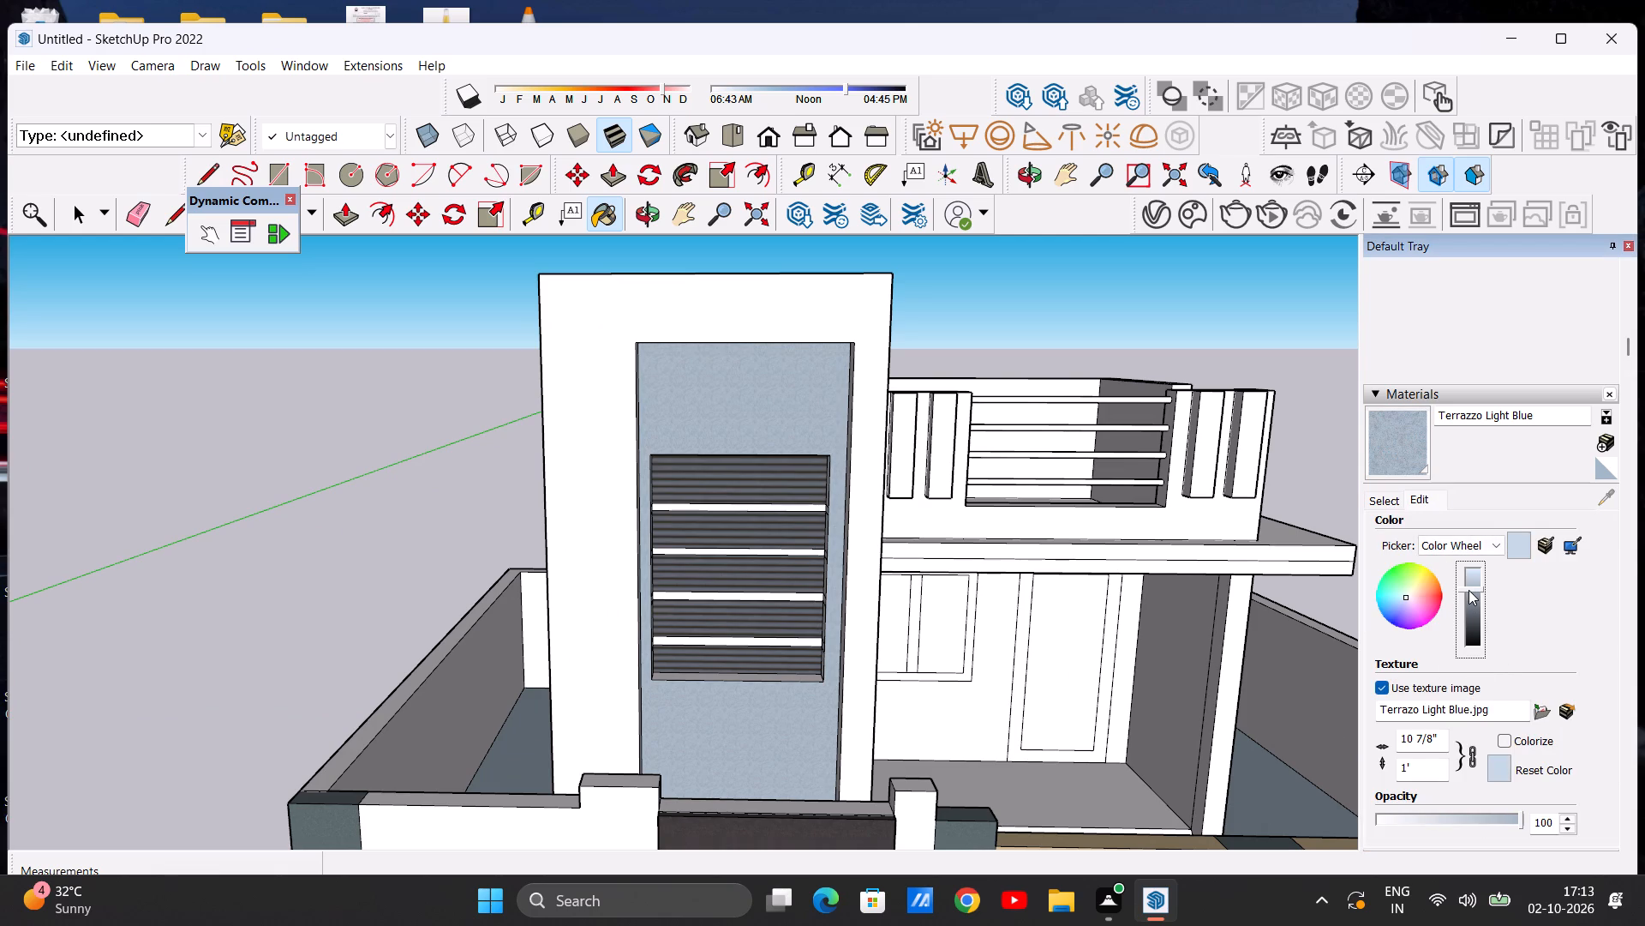
Paint the first-floor parapet's front face, corner pillar side, low wall under the side railing and adjoining side wall with the darkened Terrazzo Light Blue.
scroll(864, 332, "down", 4)
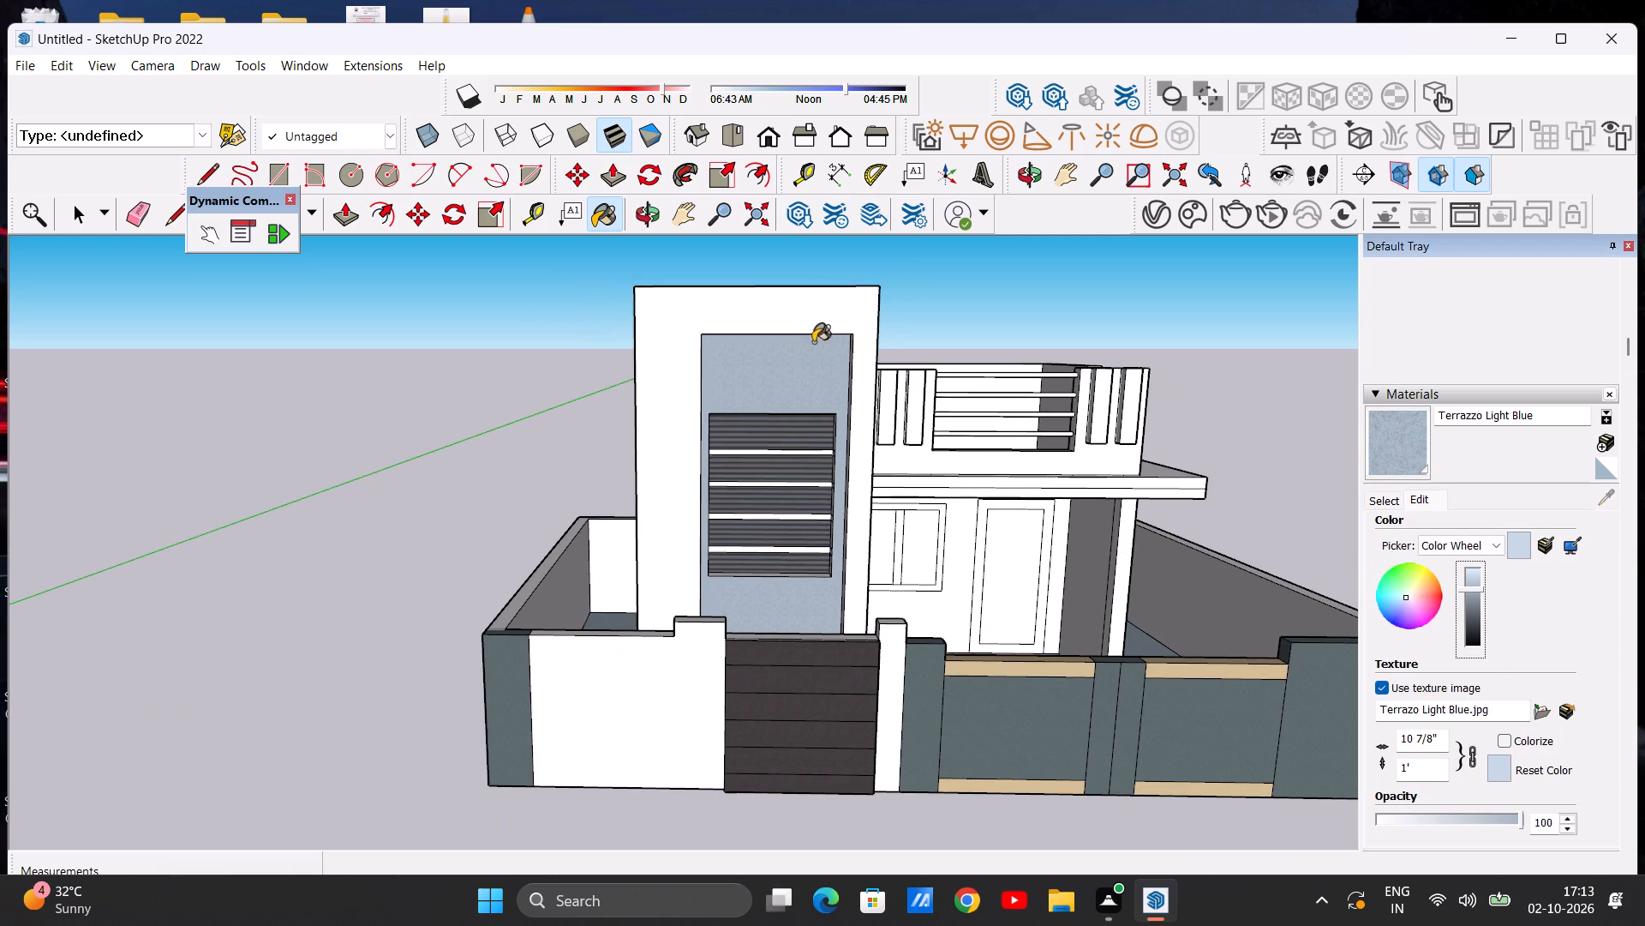
scroll(759, 404, "down", 14)
scroll(786, 431, "up", 9)
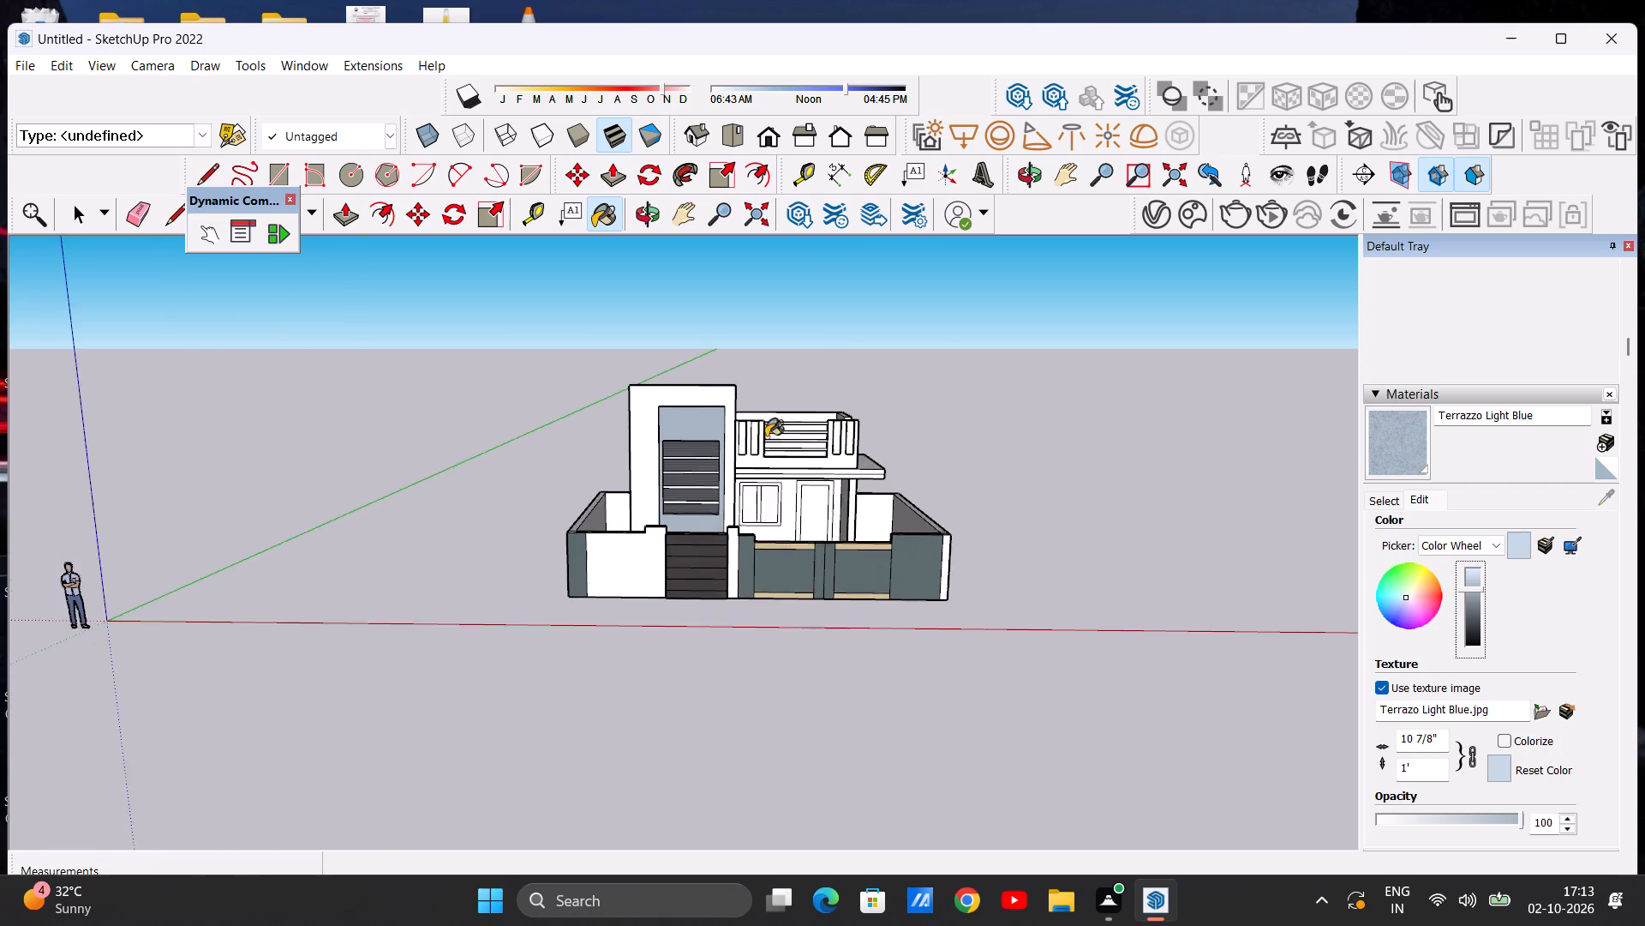
scroll(766, 437, "up", 11)
left_click(745, 528)
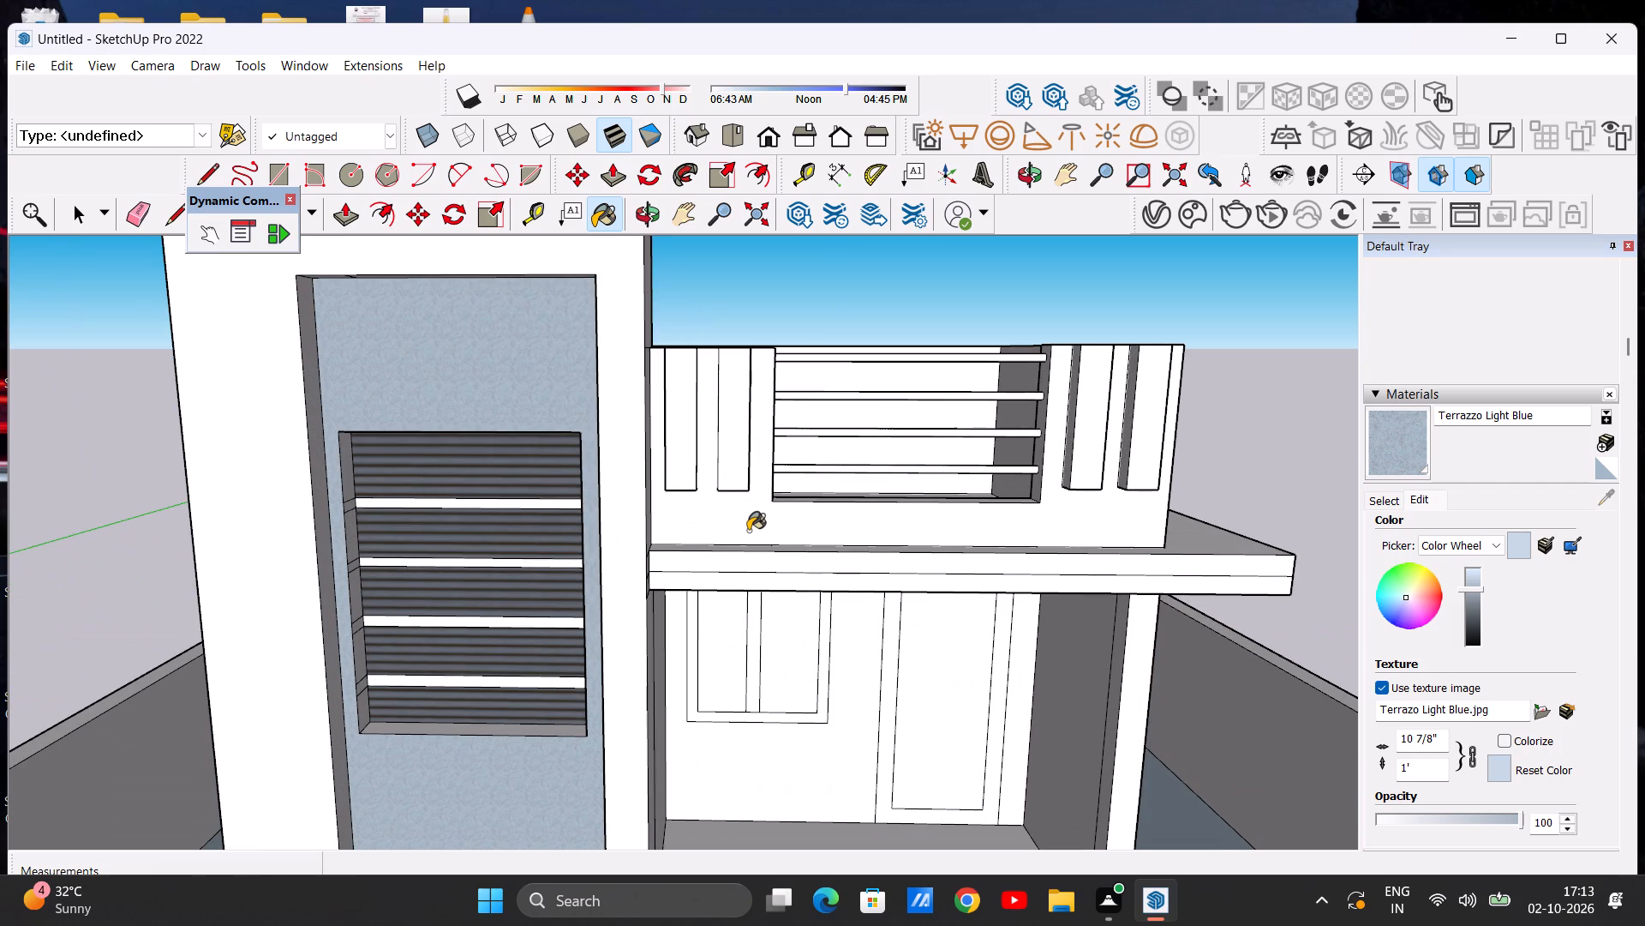
scroll(738, 512, "down", 11)
middle_click_drag(857, 491, 704, 470)
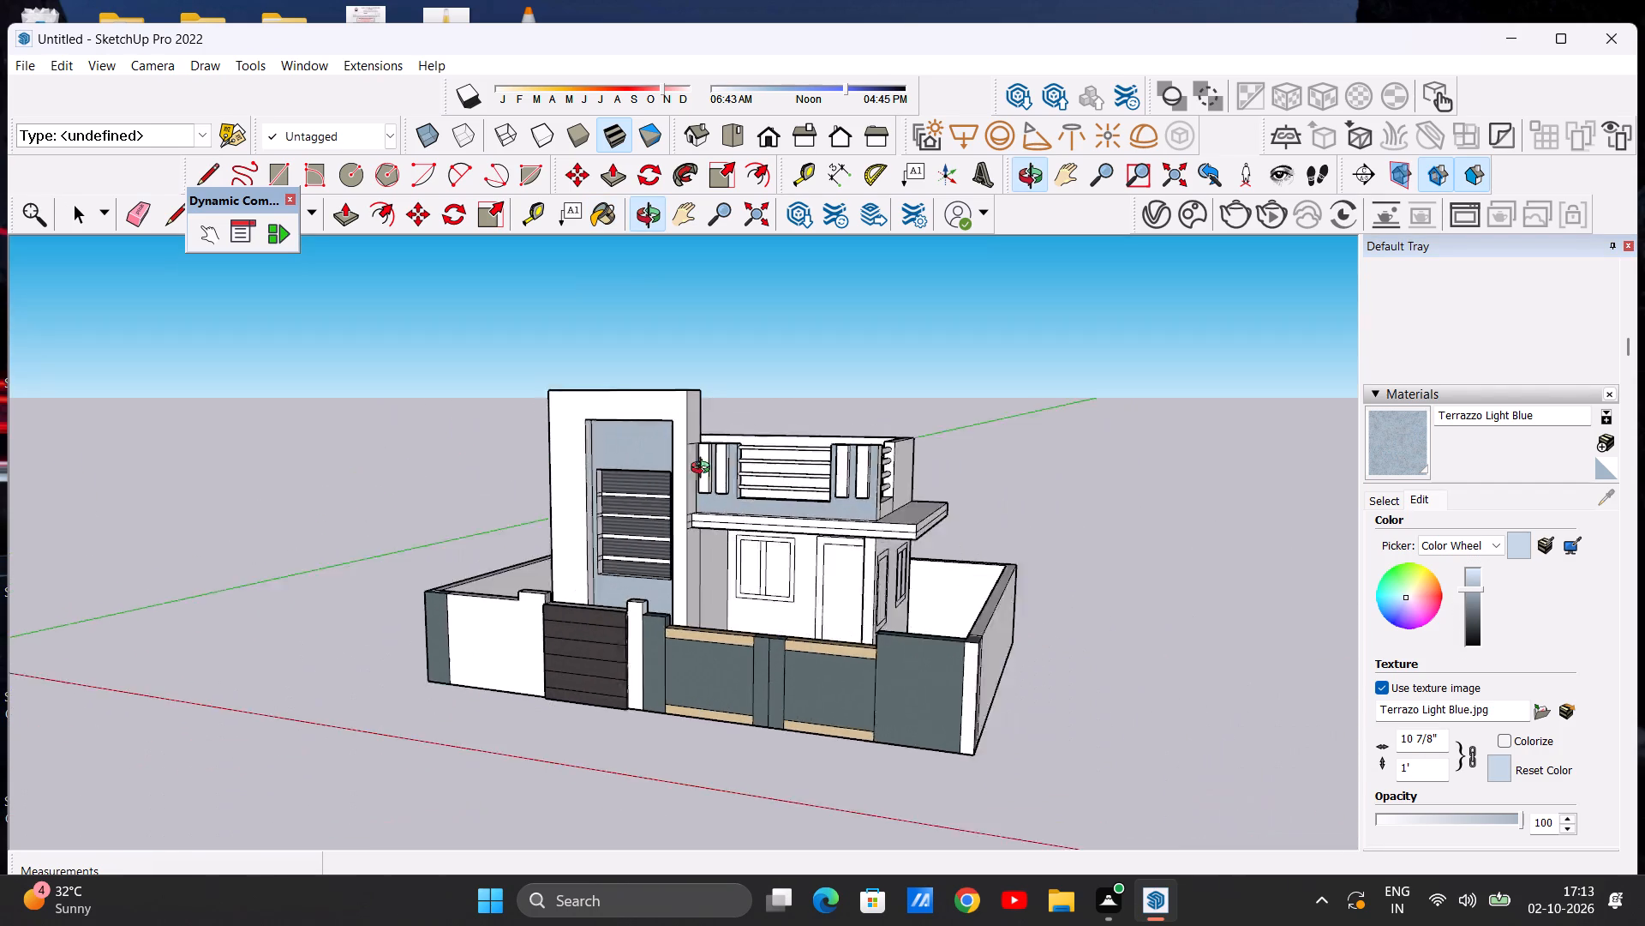
middle_click_drag(704, 470, 584, 454)
scroll(883, 494, "up", 6)
middle_click_drag(868, 520, 764, 549)
scroll(791, 519, "up", 4)
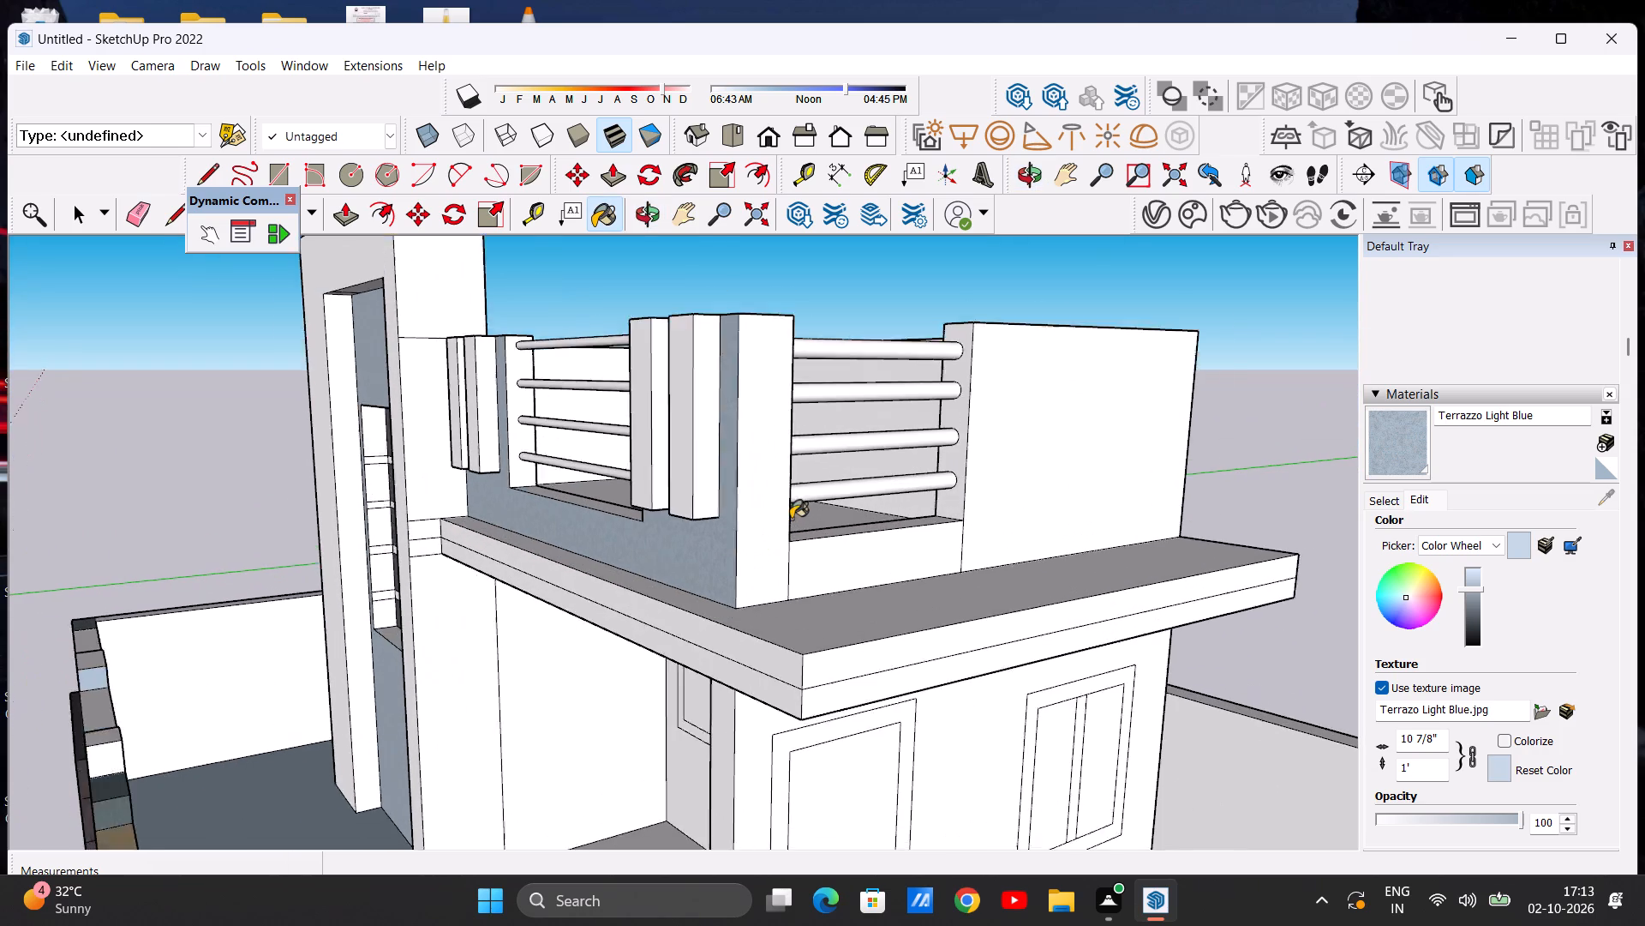
scroll(791, 519, "up", 2)
left_click(769, 526)
left_click(882, 562)
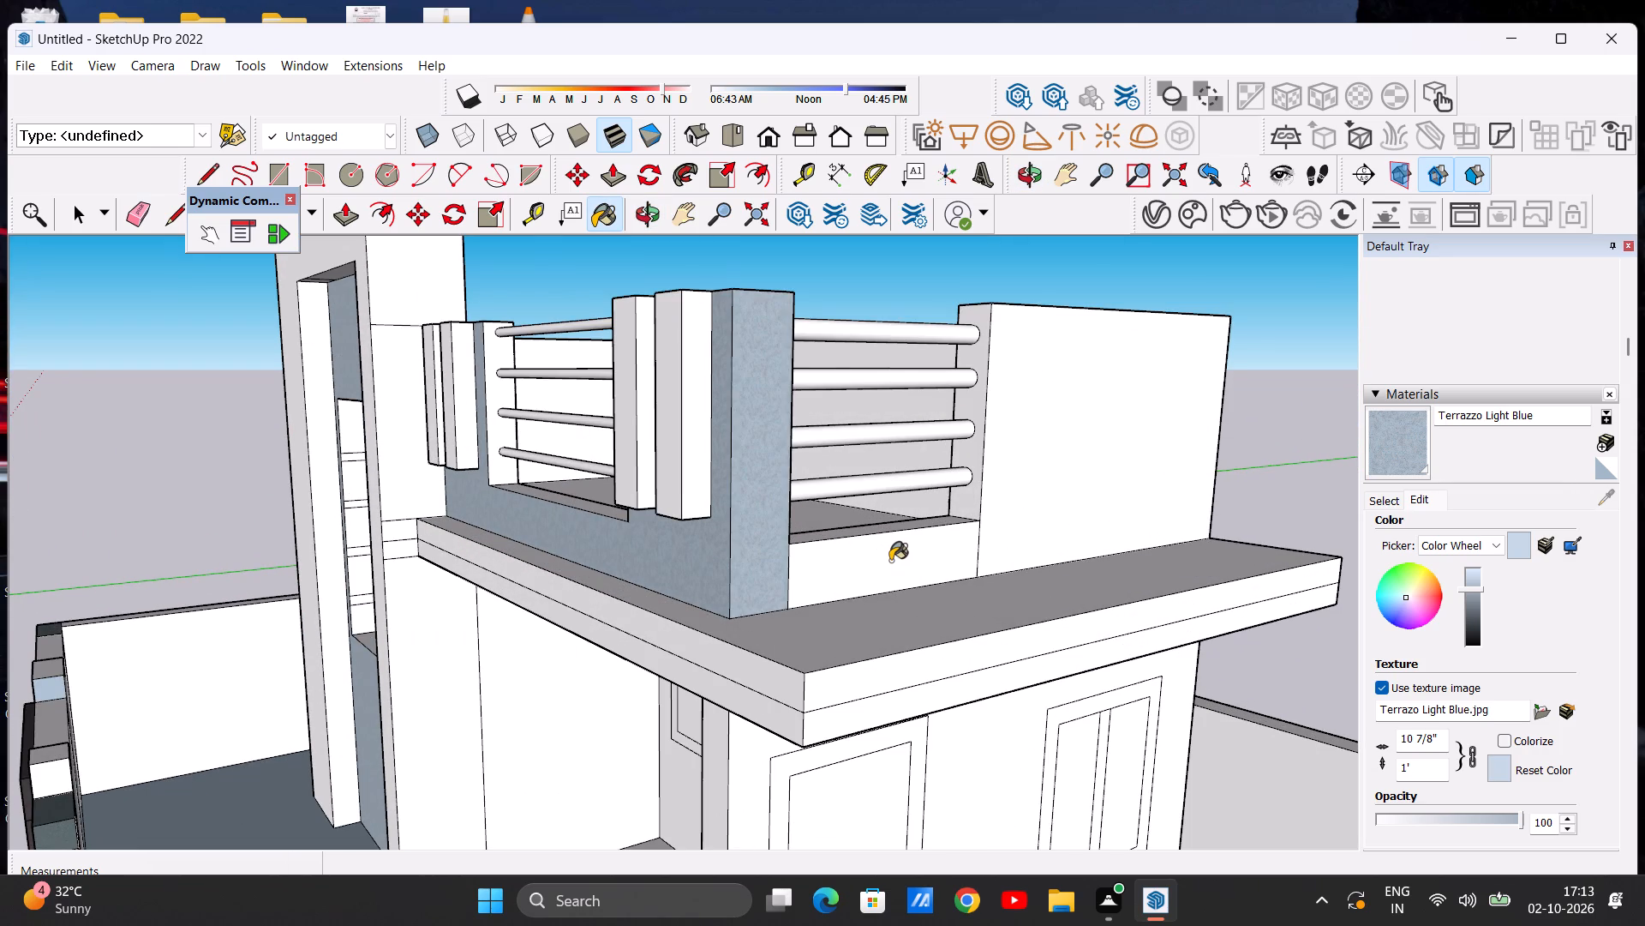
scroll(890, 561, "down", 3)
left_click(997, 485)
Paint the parapet's rear outer face, tower-side outer face and top surface with the darkened Terrazzo Light Blue.
scroll(1000, 517, "down", 3)
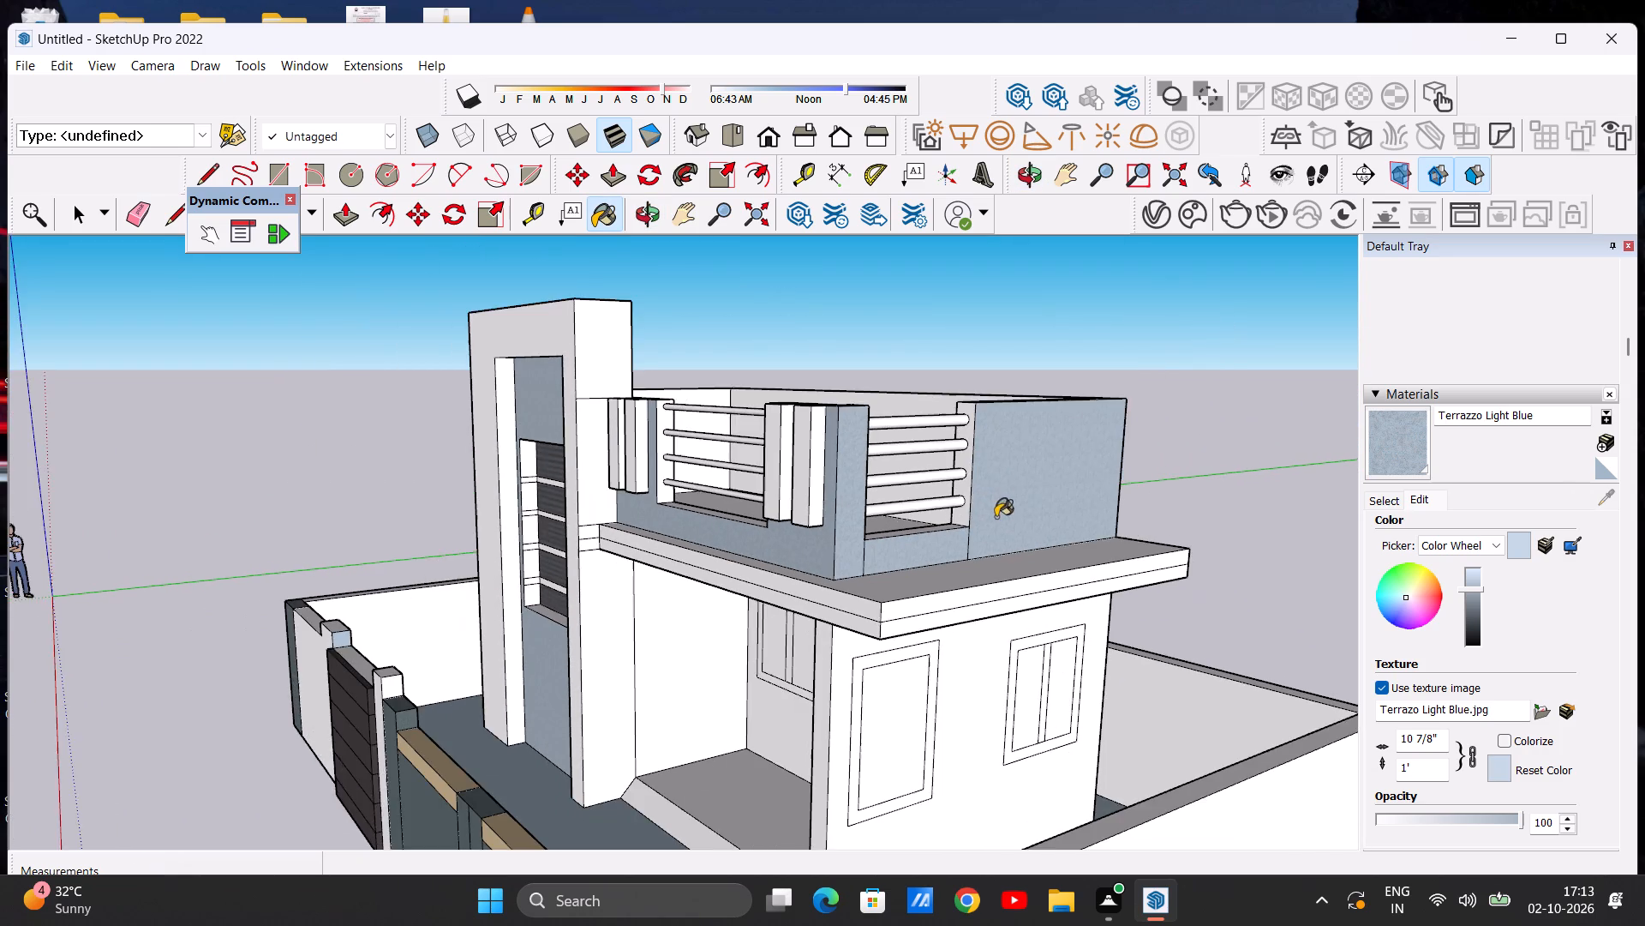
scroll(834, 522, "up", 6)
scroll(866, 532, "down", 4)
middle_click_drag(783, 528, 1029, 524)
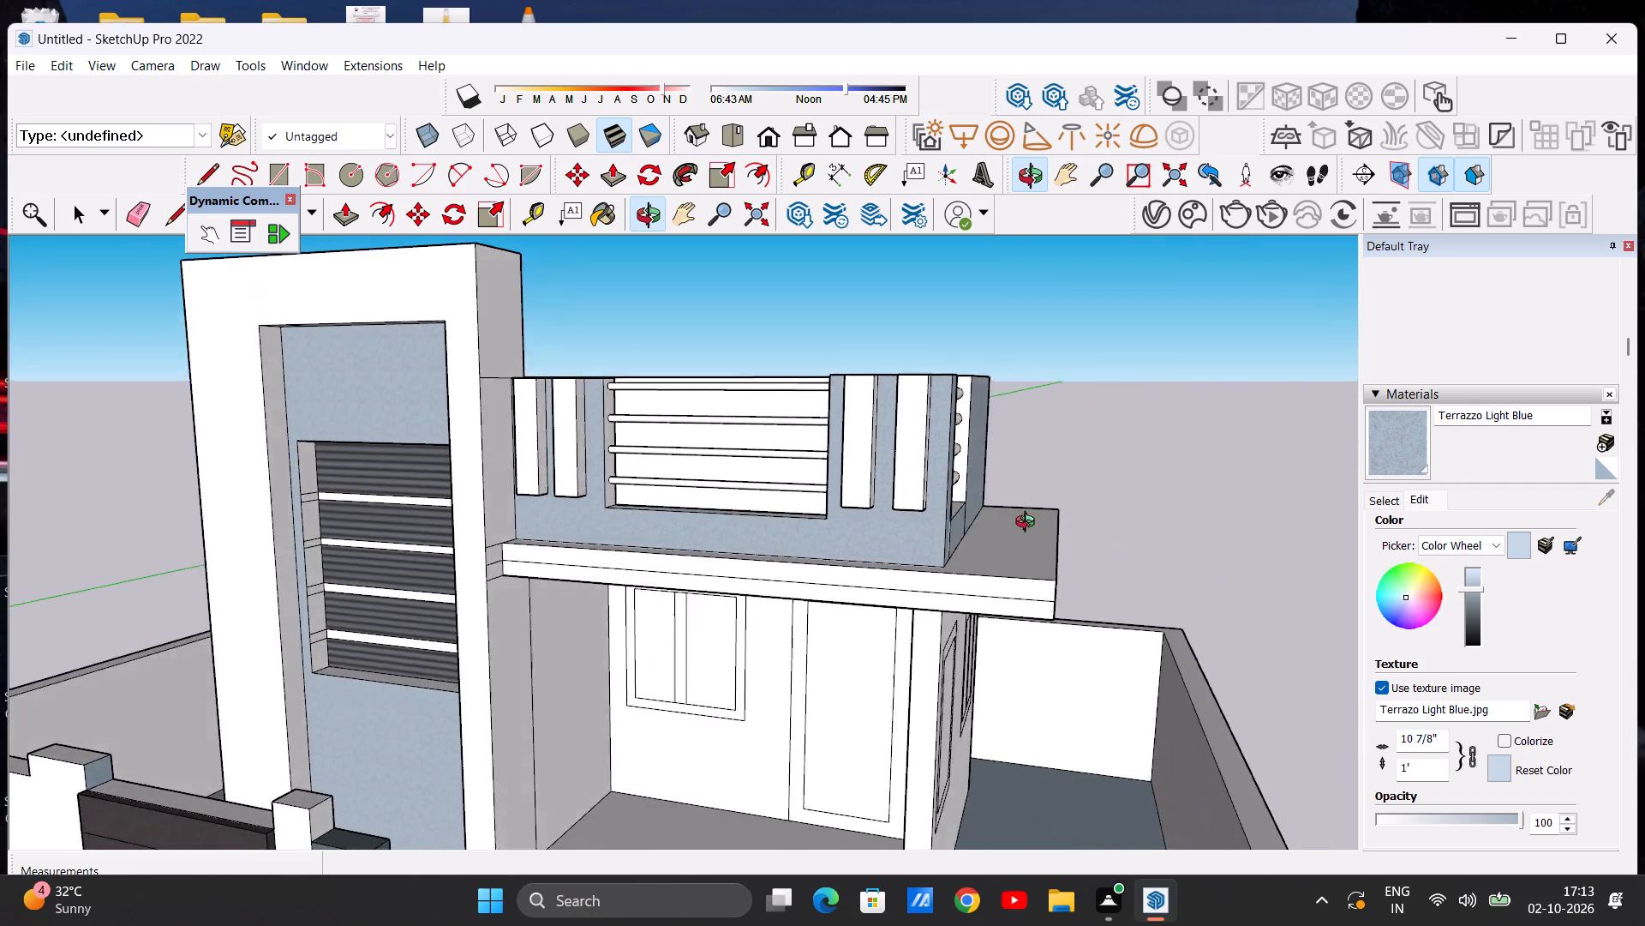
middle_click_drag(1029, 524, 1067, 514)
scroll(906, 507, "down", 10)
middle_click_drag(926, 500, 656, 485)
middle_click_drag(950, 487, 714, 500)
middle_click_drag(922, 496, 694, 525)
left_click(956, 530)
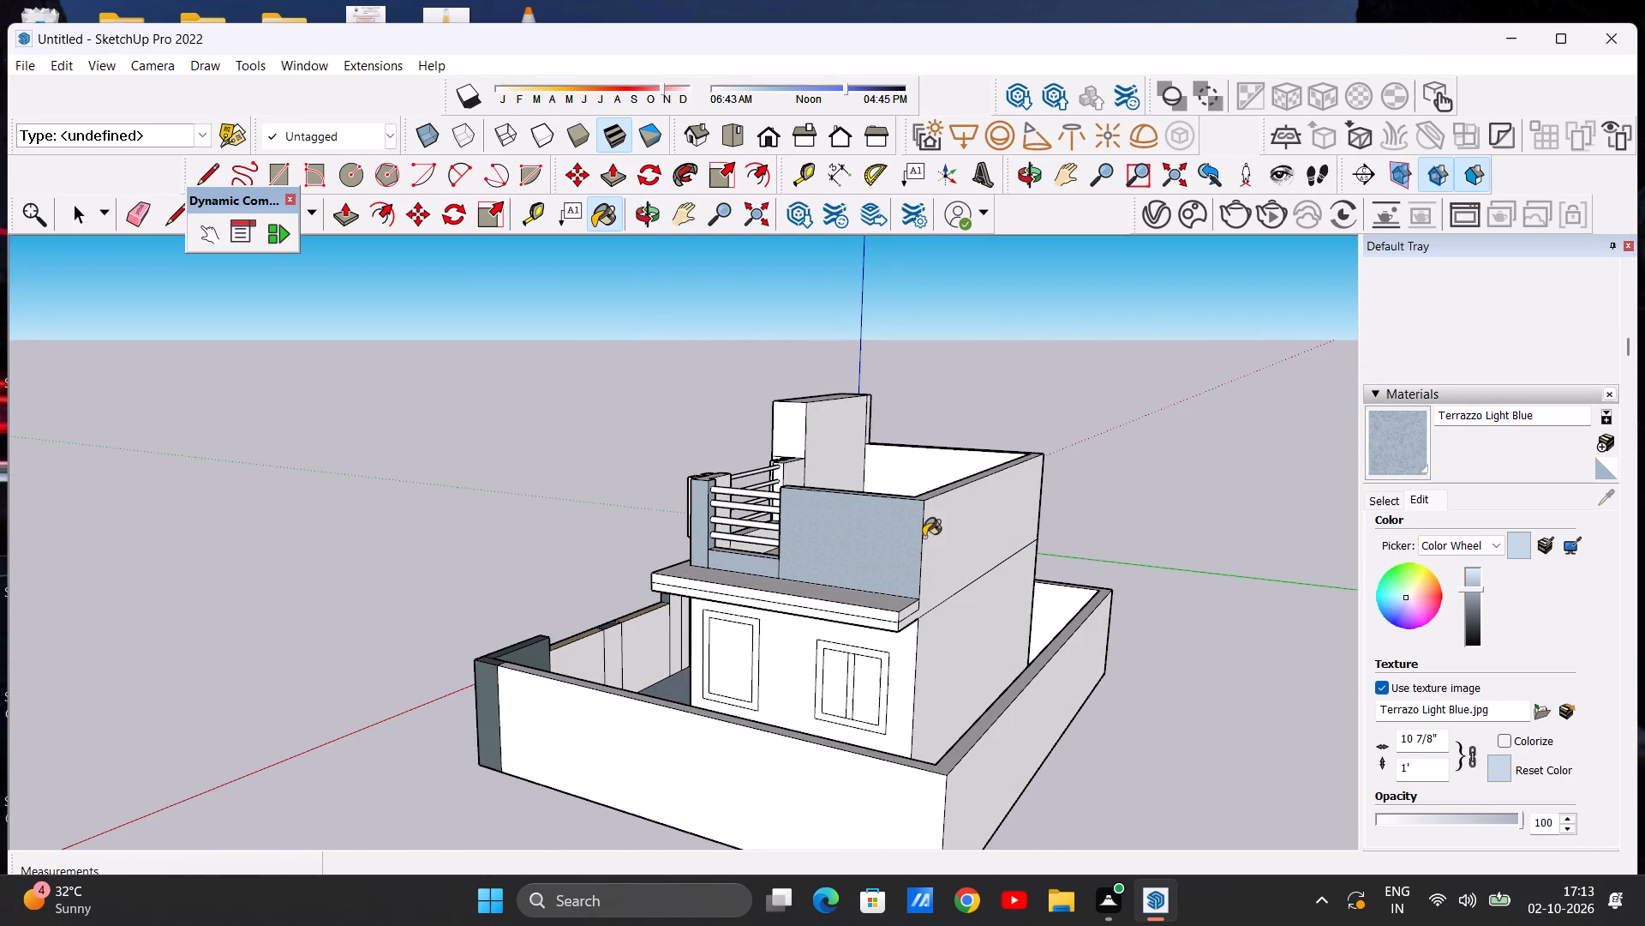
scroll(924, 534, "down", 4)
middle_click_drag(1003, 494, 686, 502)
middle_click_drag(908, 521, 636, 527)
middle_click_drag(899, 544, 685, 539)
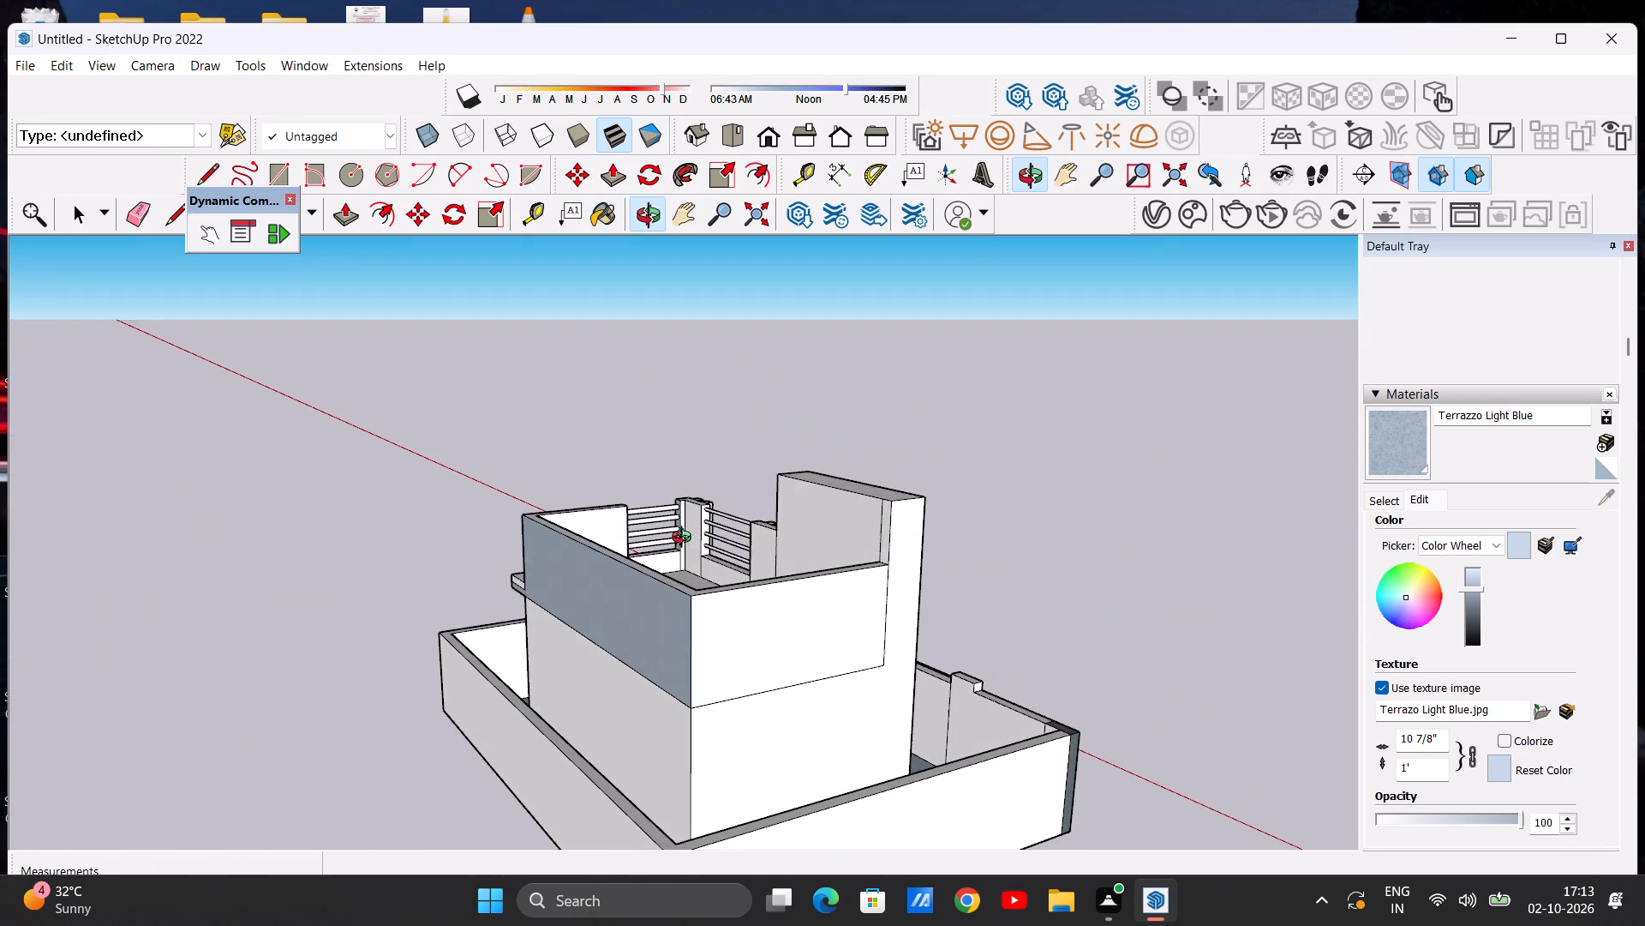
middle_click_drag(685, 539, 680, 538)
left_click(735, 623)
scroll(691, 550, "down", 2)
scroll(691, 587, "up", 12)
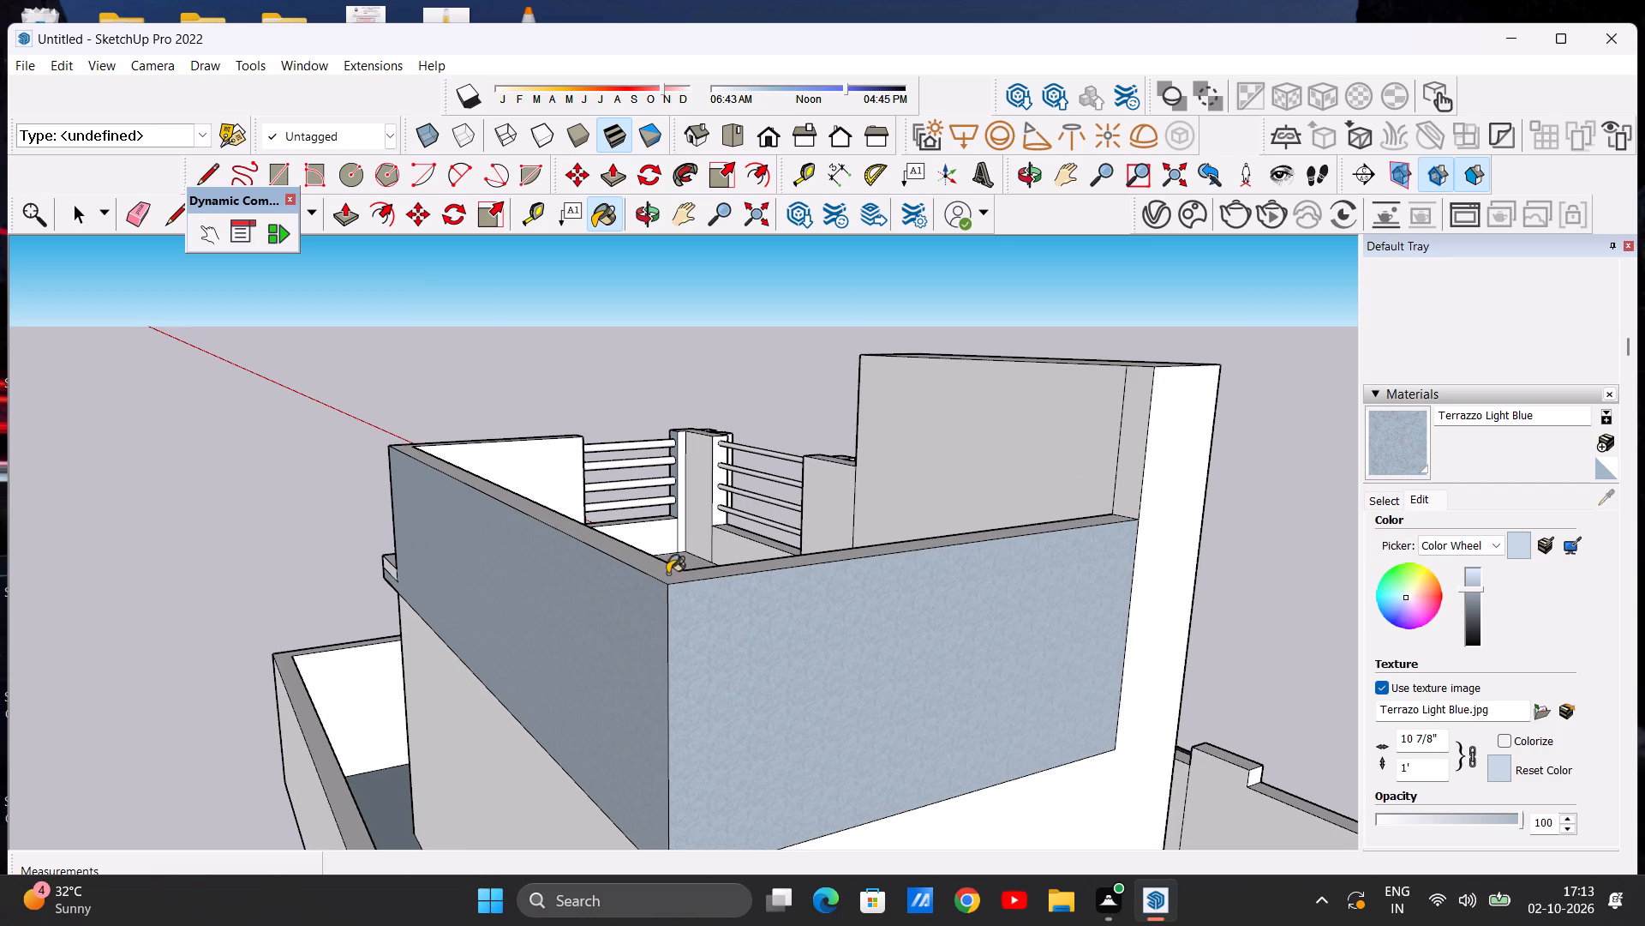
left_click(666, 574)
Examine the house's painted exterior from the front and sides, comparing the parapet, tower panel, boundary wall and gates.
scroll(667, 570, "down", 12)
middle_click_drag(893, 546, 632, 543)
middle_click_drag(728, 549, 635, 547)
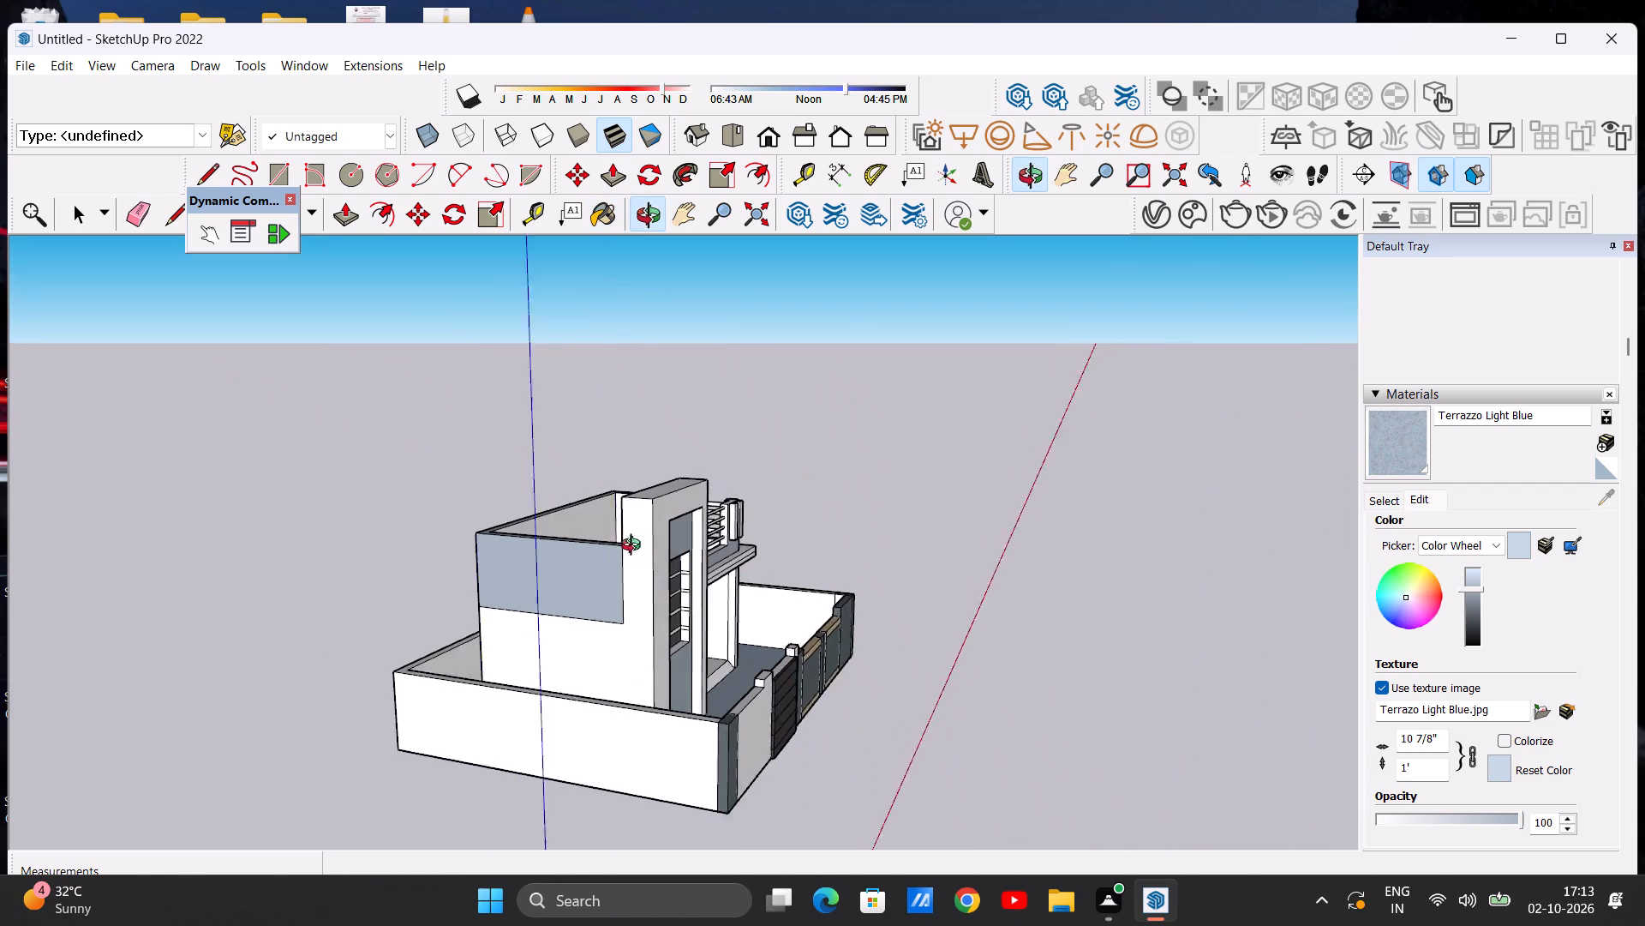
middle_click_drag(635, 547, 612, 544)
middle_click_drag(894, 558, 604, 555)
middle_click_drag(916, 565, 718, 538)
scroll(953, 519, "down", 4)
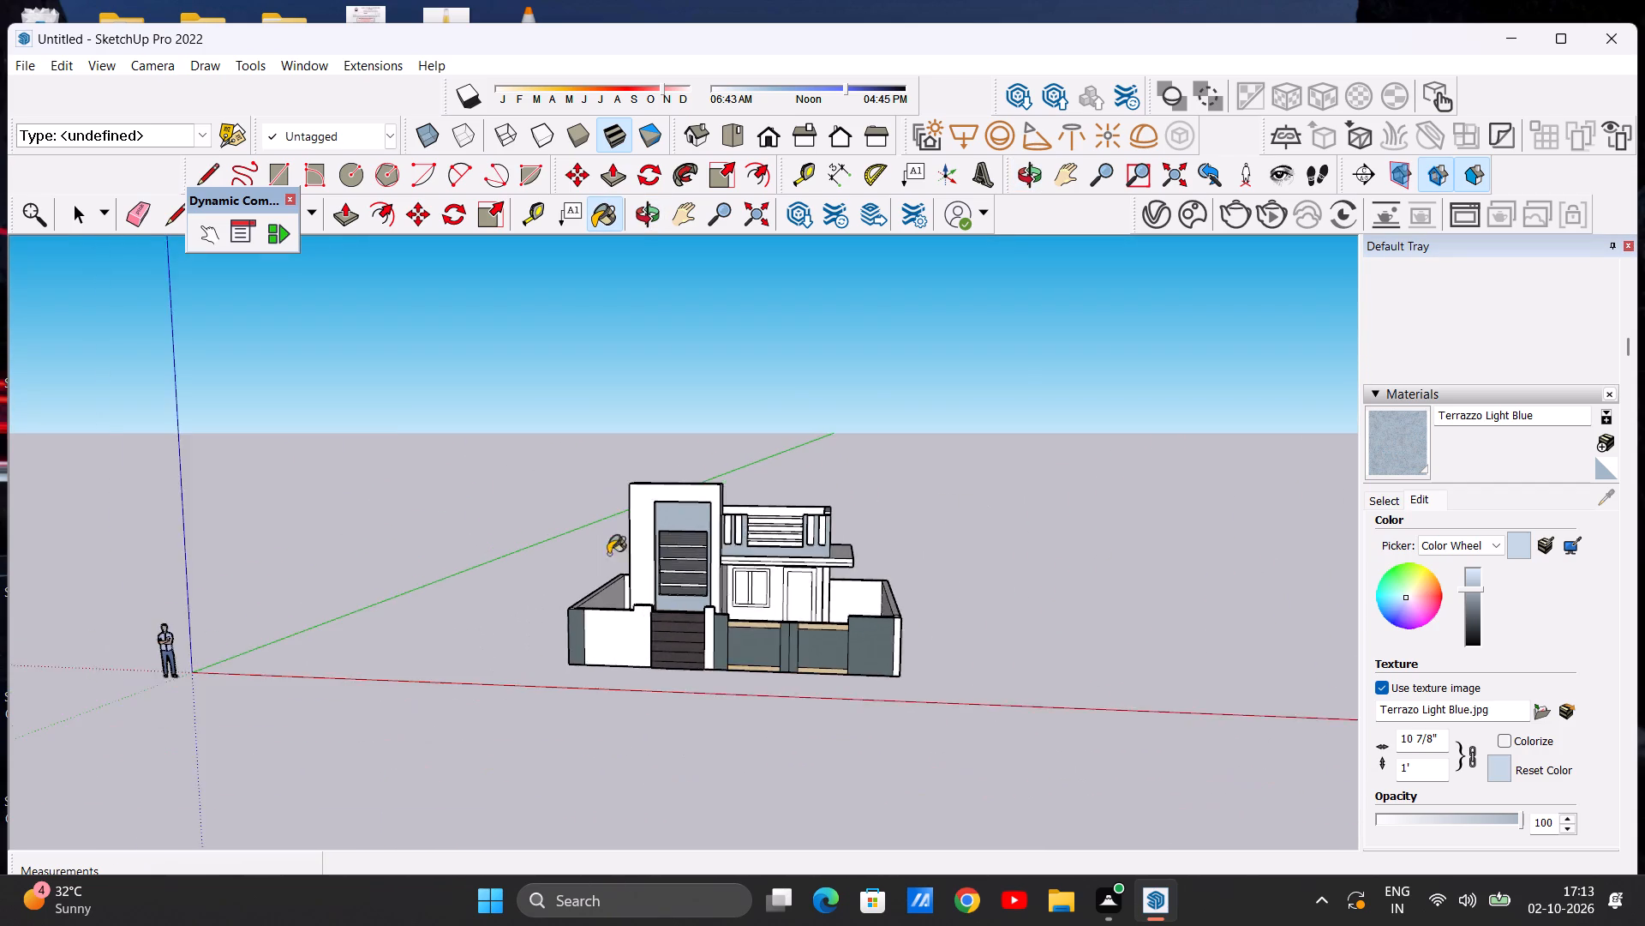
scroll(589, 554, "up", 6)
scroll(769, 561, "down", 4)
scroll(792, 572, "up", 6)
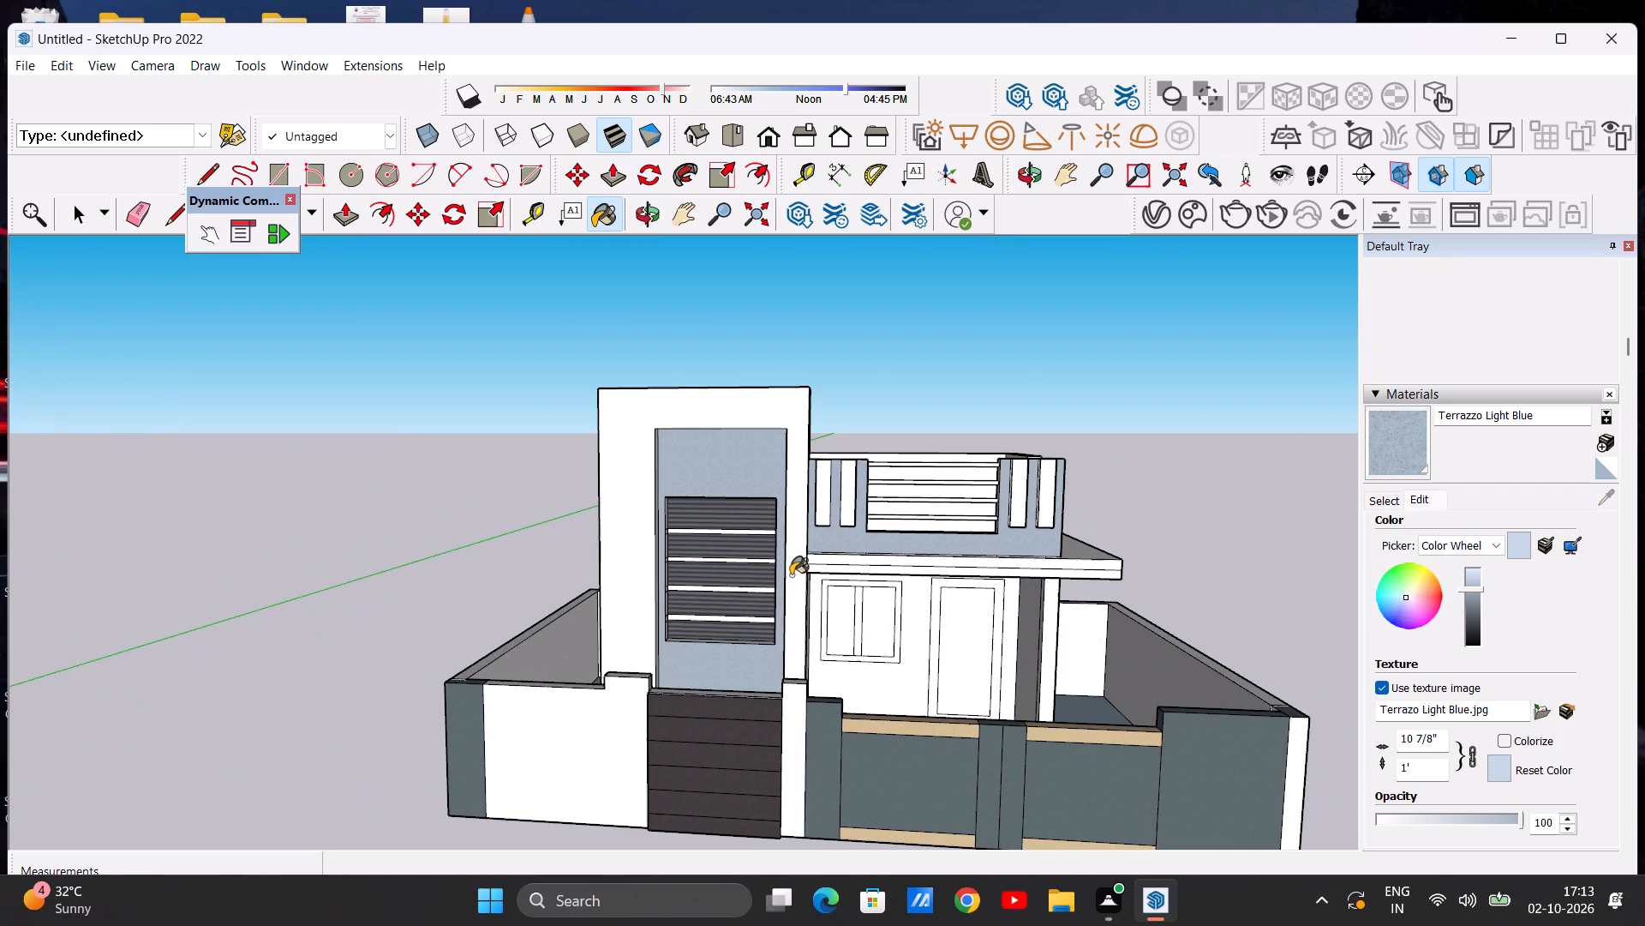
scroll(813, 580, "down", 1)
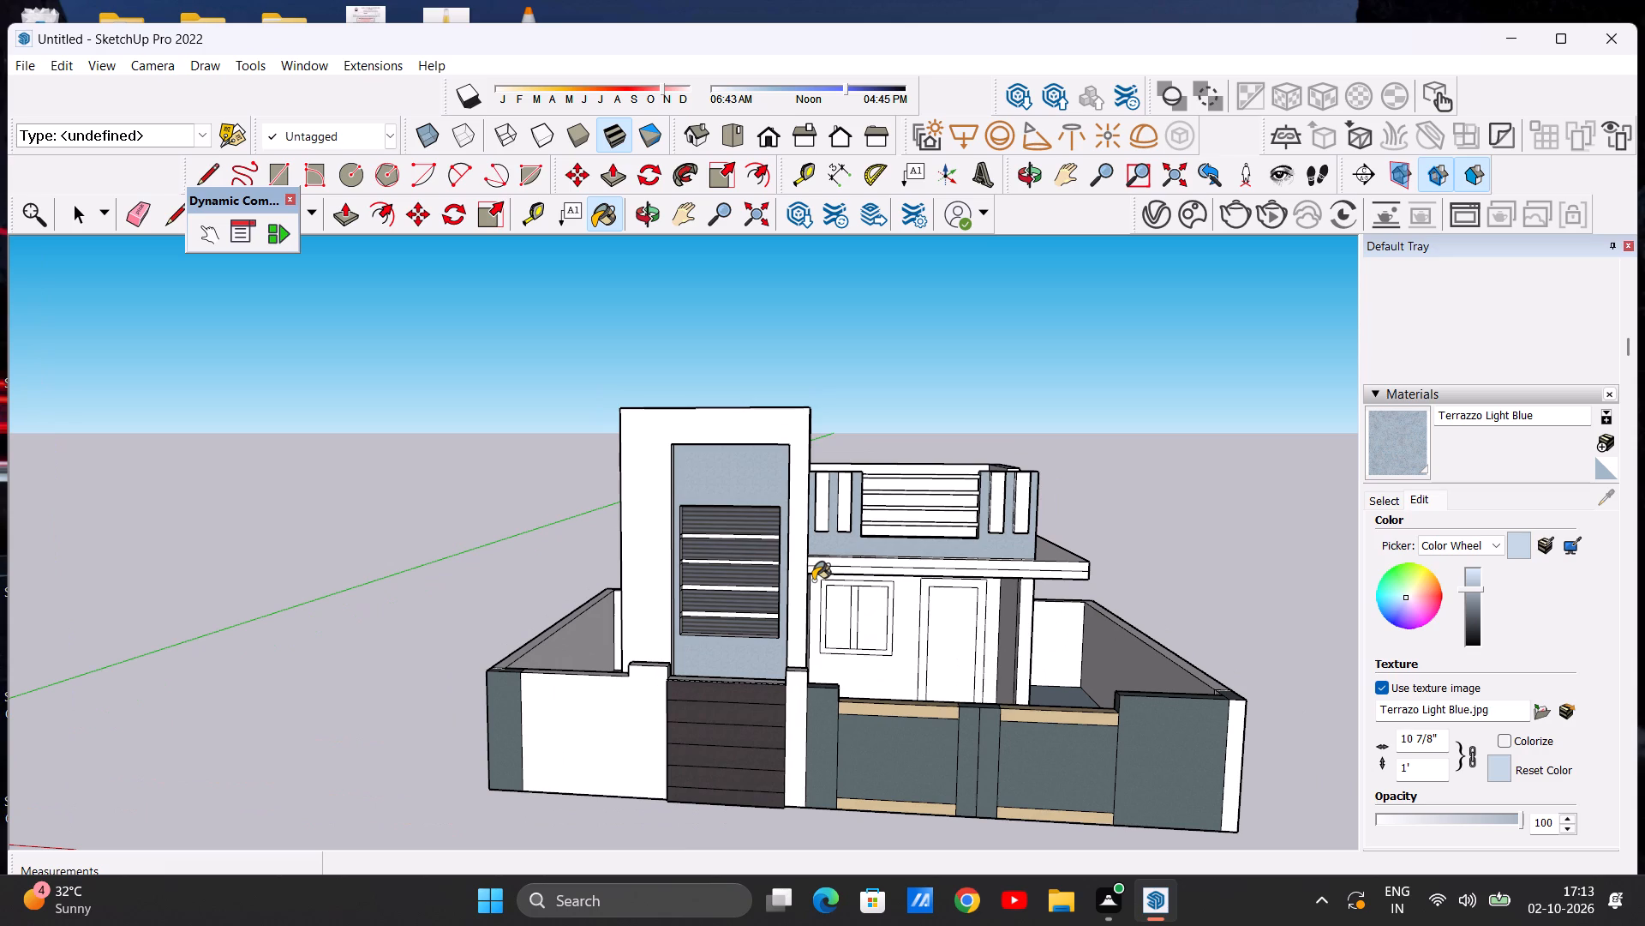
scroll(833, 576, "down", 7)
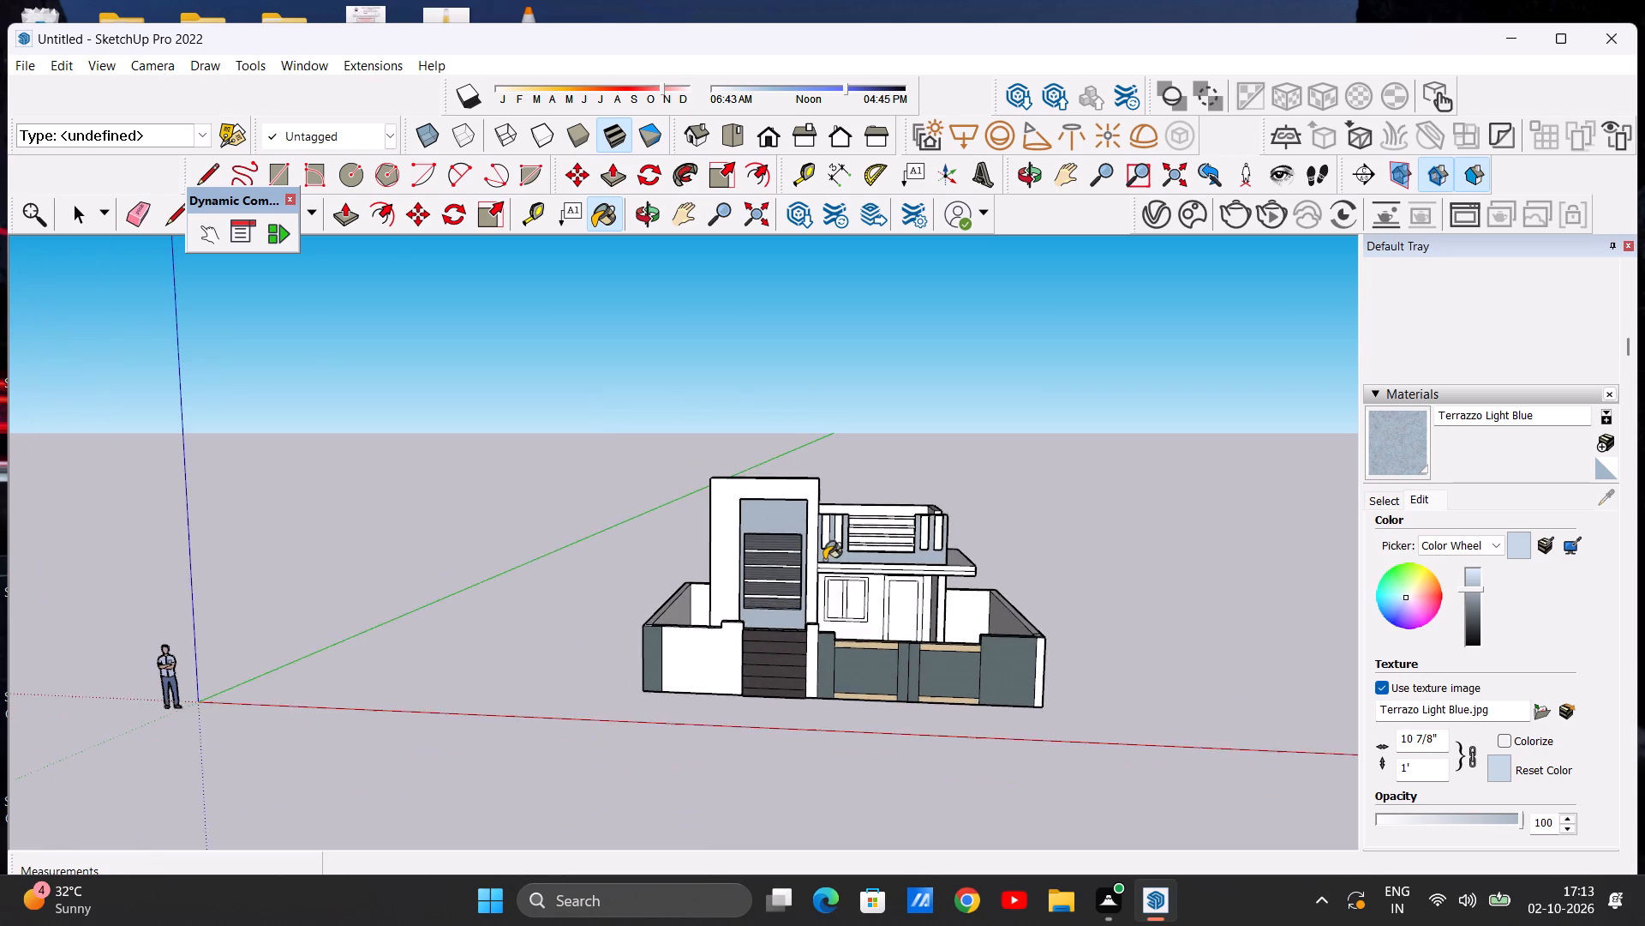
scroll(824, 560, "down", 4)
middle_click_drag(908, 627, 898, 640)
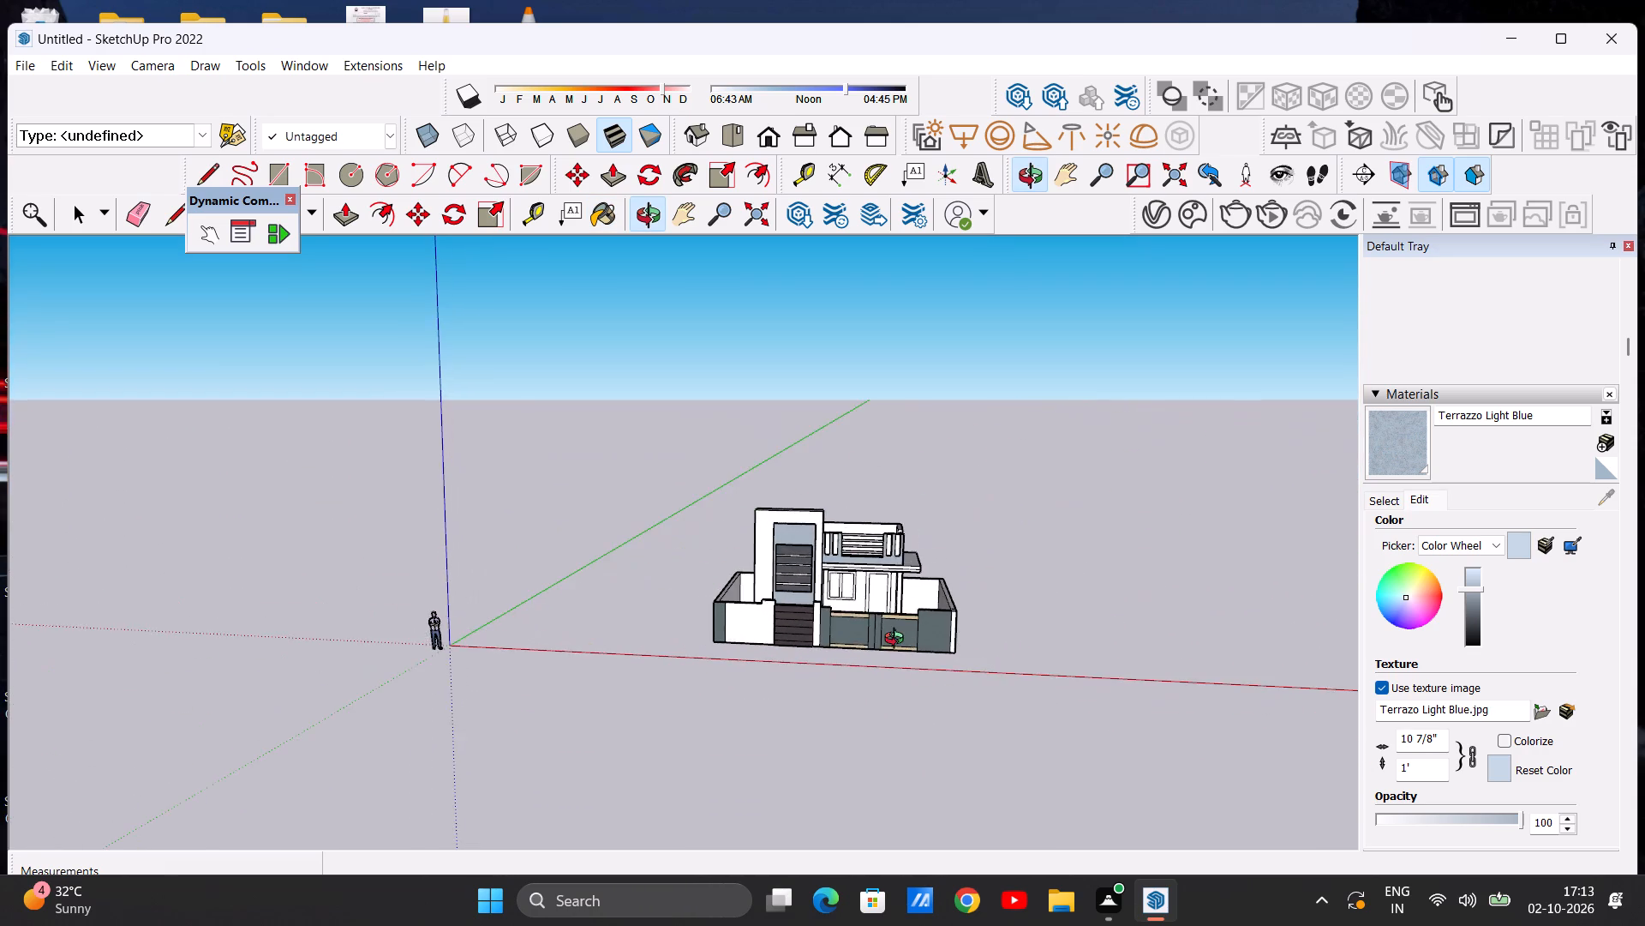
middle_click_drag(898, 640, 545, 562)
middle_click_drag(825, 592, 712, 622)
scroll(792, 635, "up", 7)
scroll(796, 644, "down", 4)
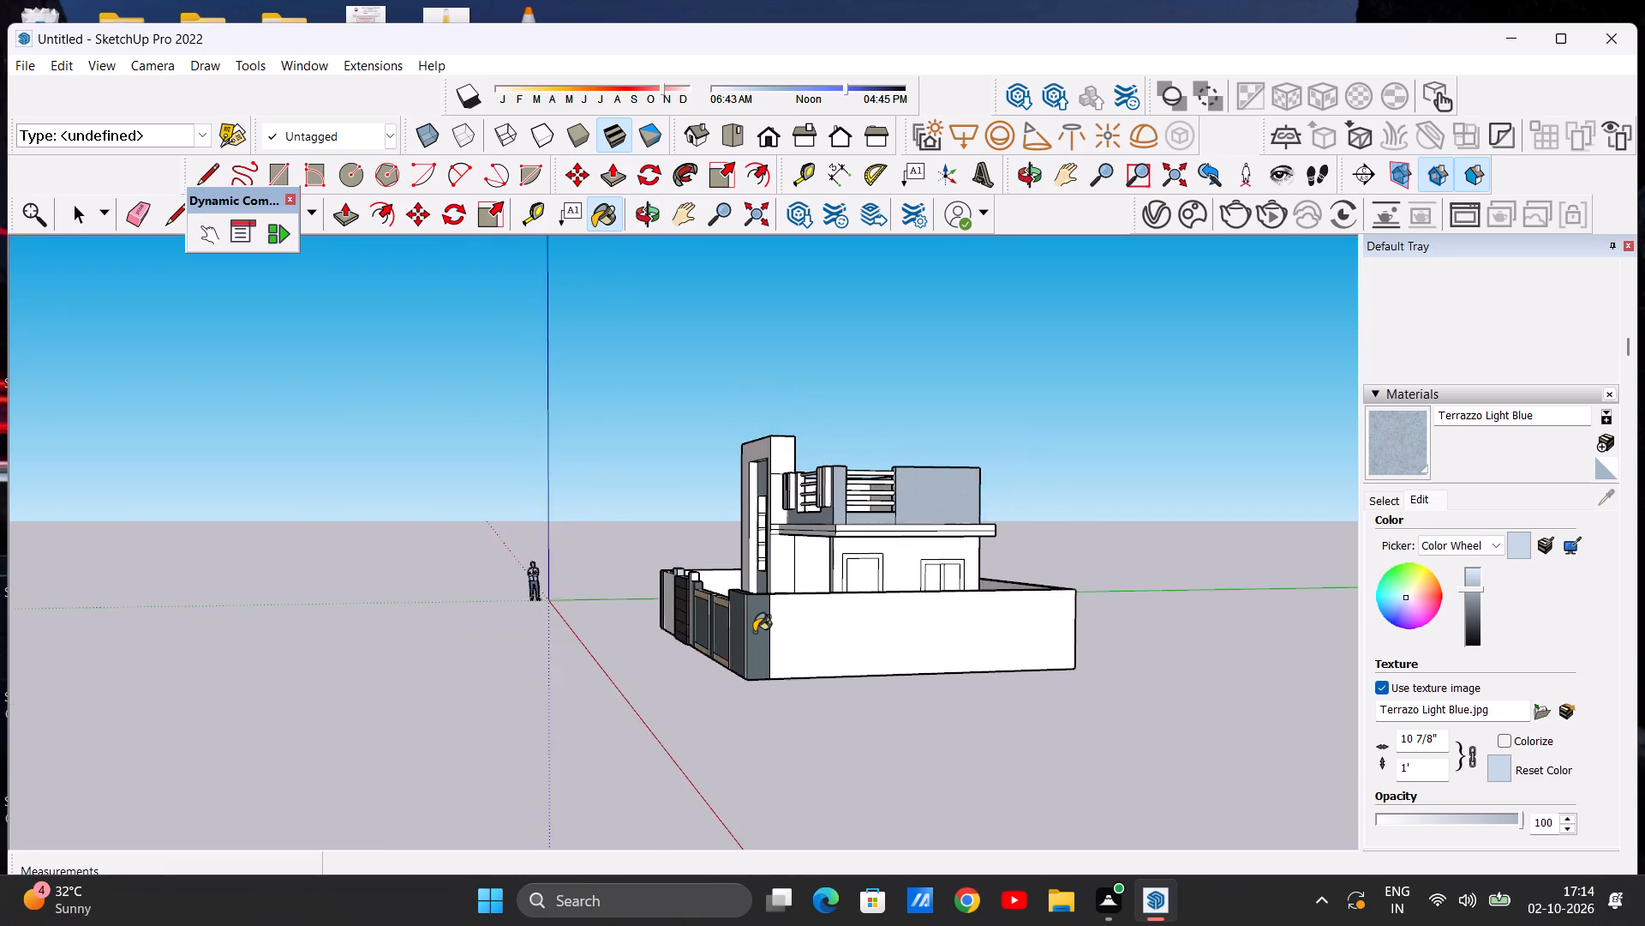
scroll(754, 629, "up", 20)
scroll(754, 629, "up", 2)
scroll(877, 636, "down", 7)
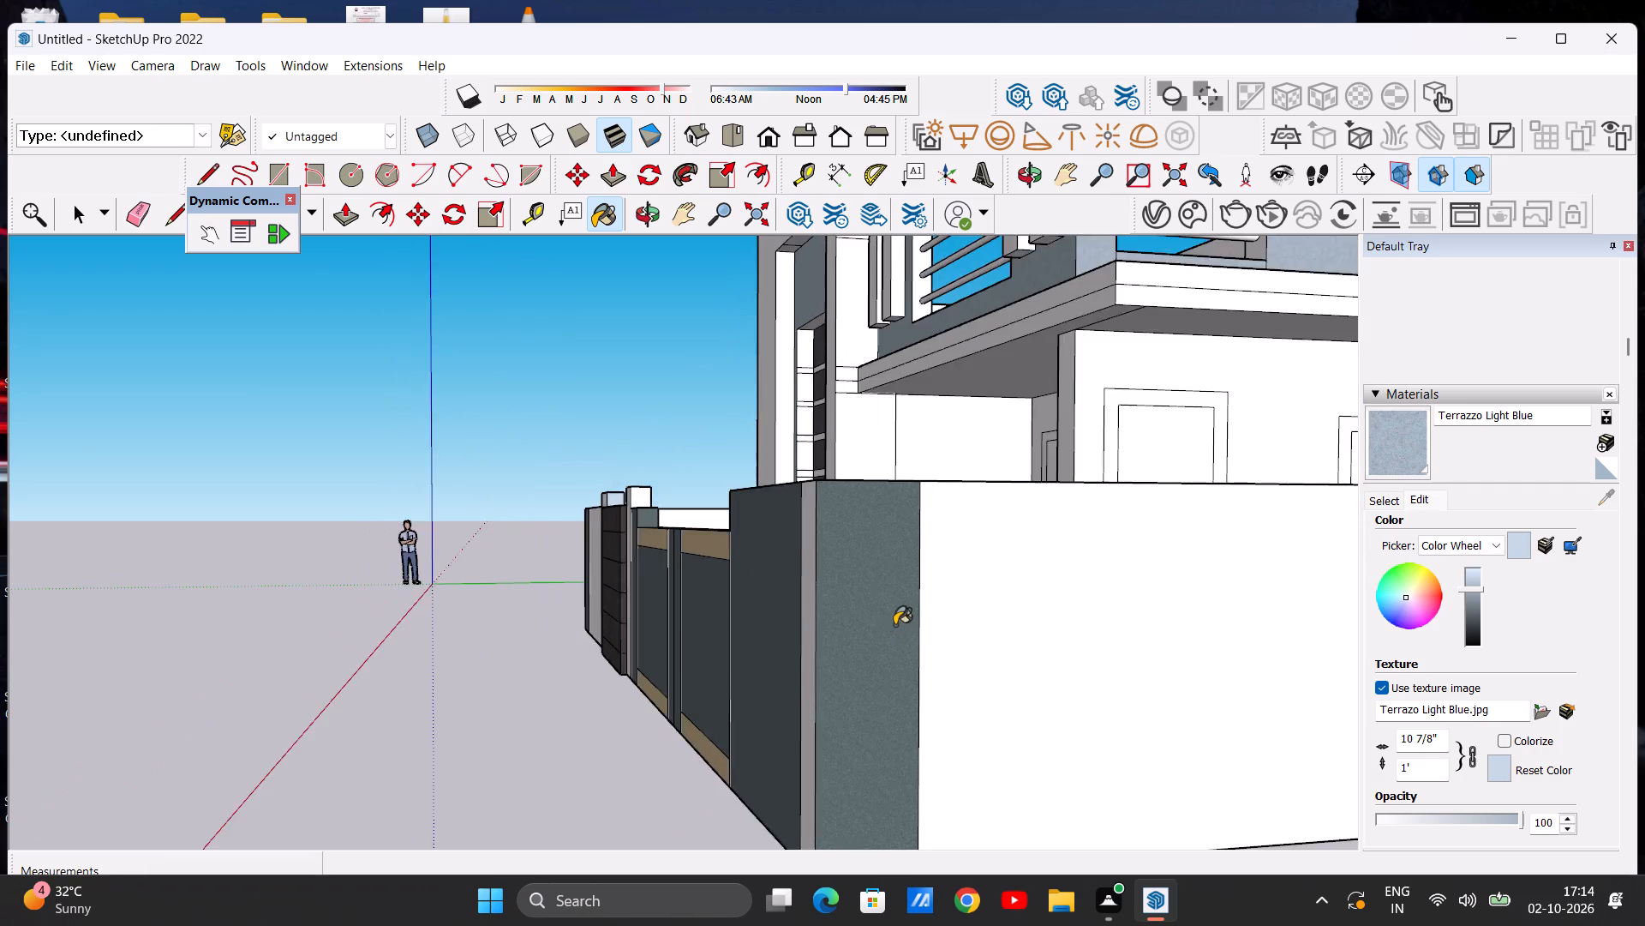
scroll(894, 625, "down", 10)
middle_click_drag(695, 616, 1128, 658)
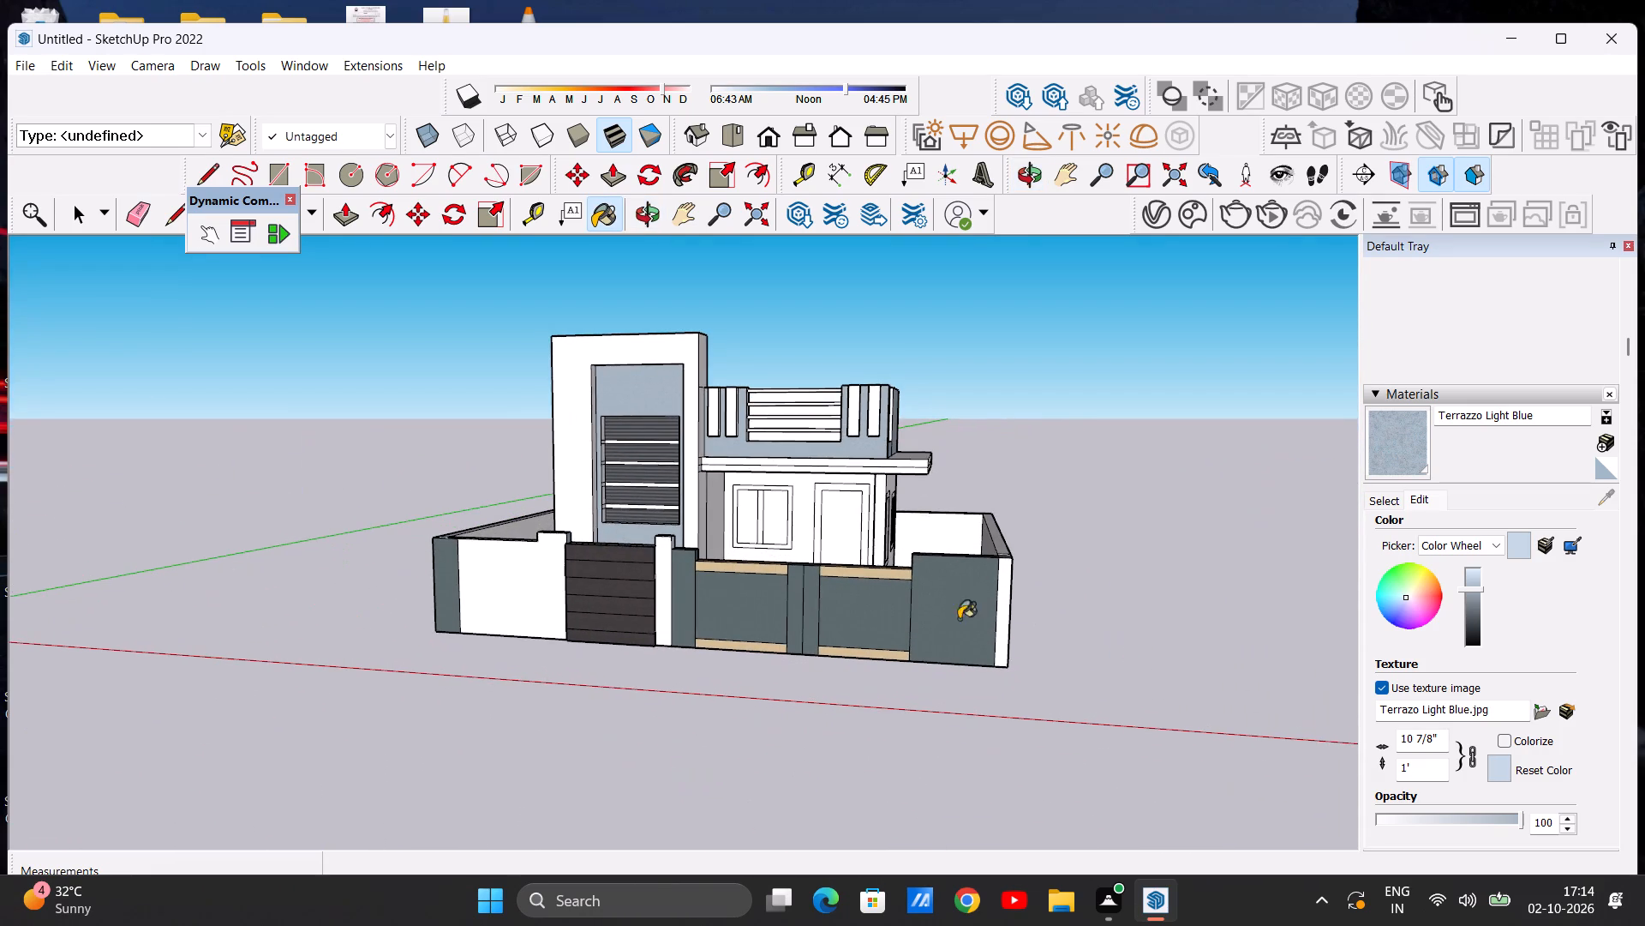
middle_click_drag(606, 556, 654, 611)
scroll(777, 512, "up", 1)
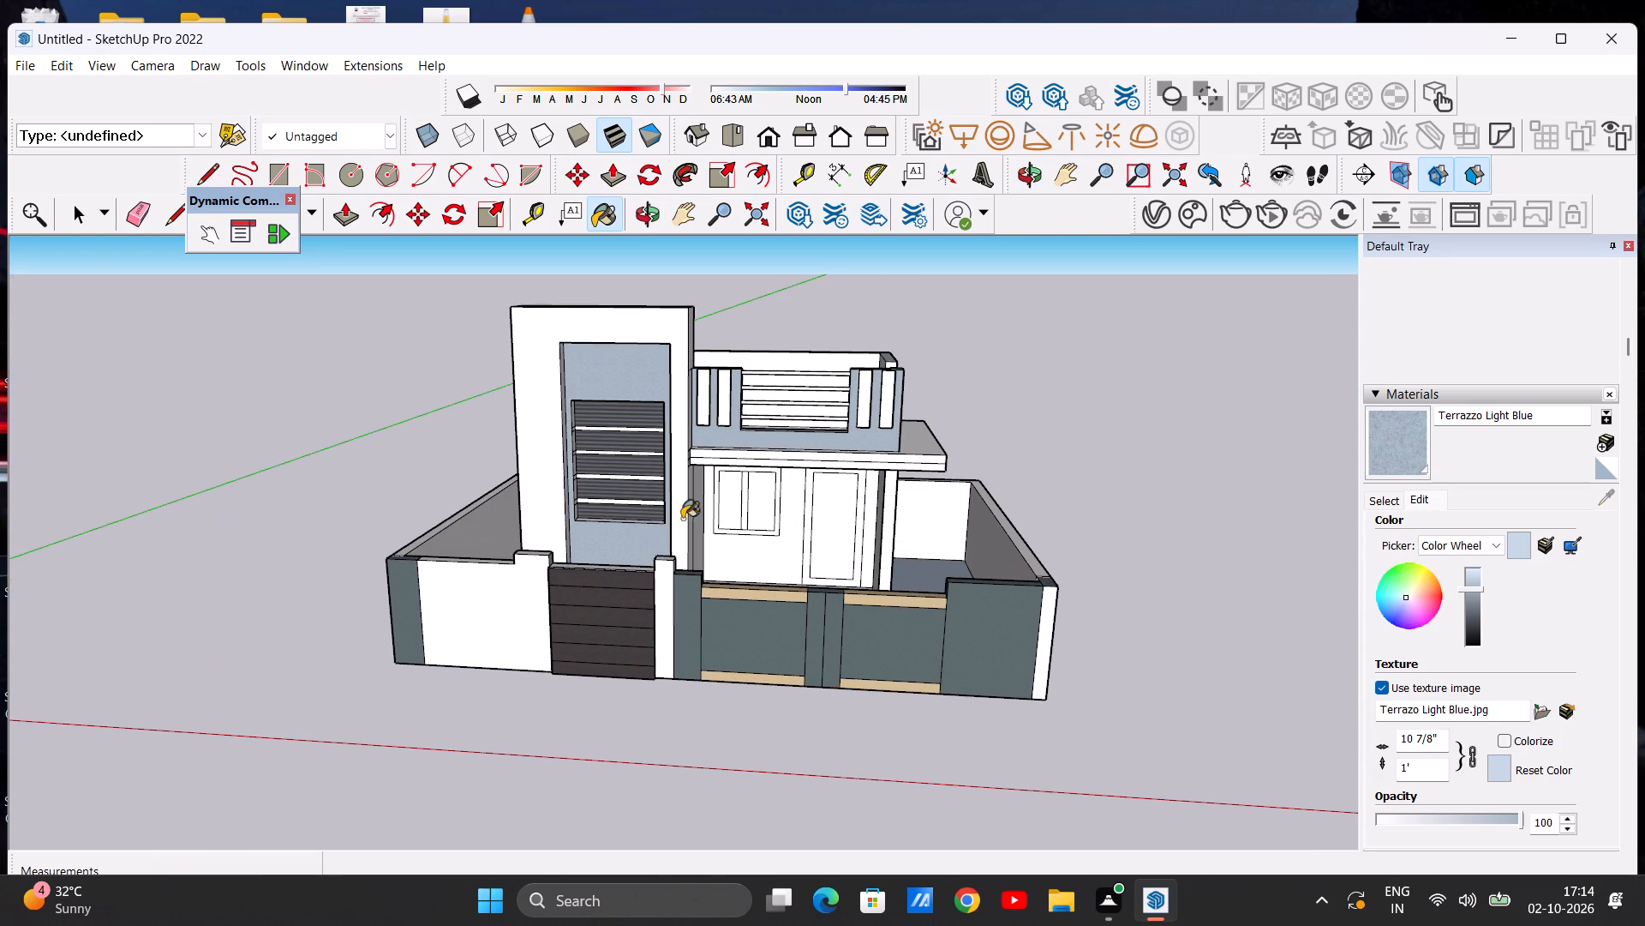
scroll(667, 496, "down", 3)
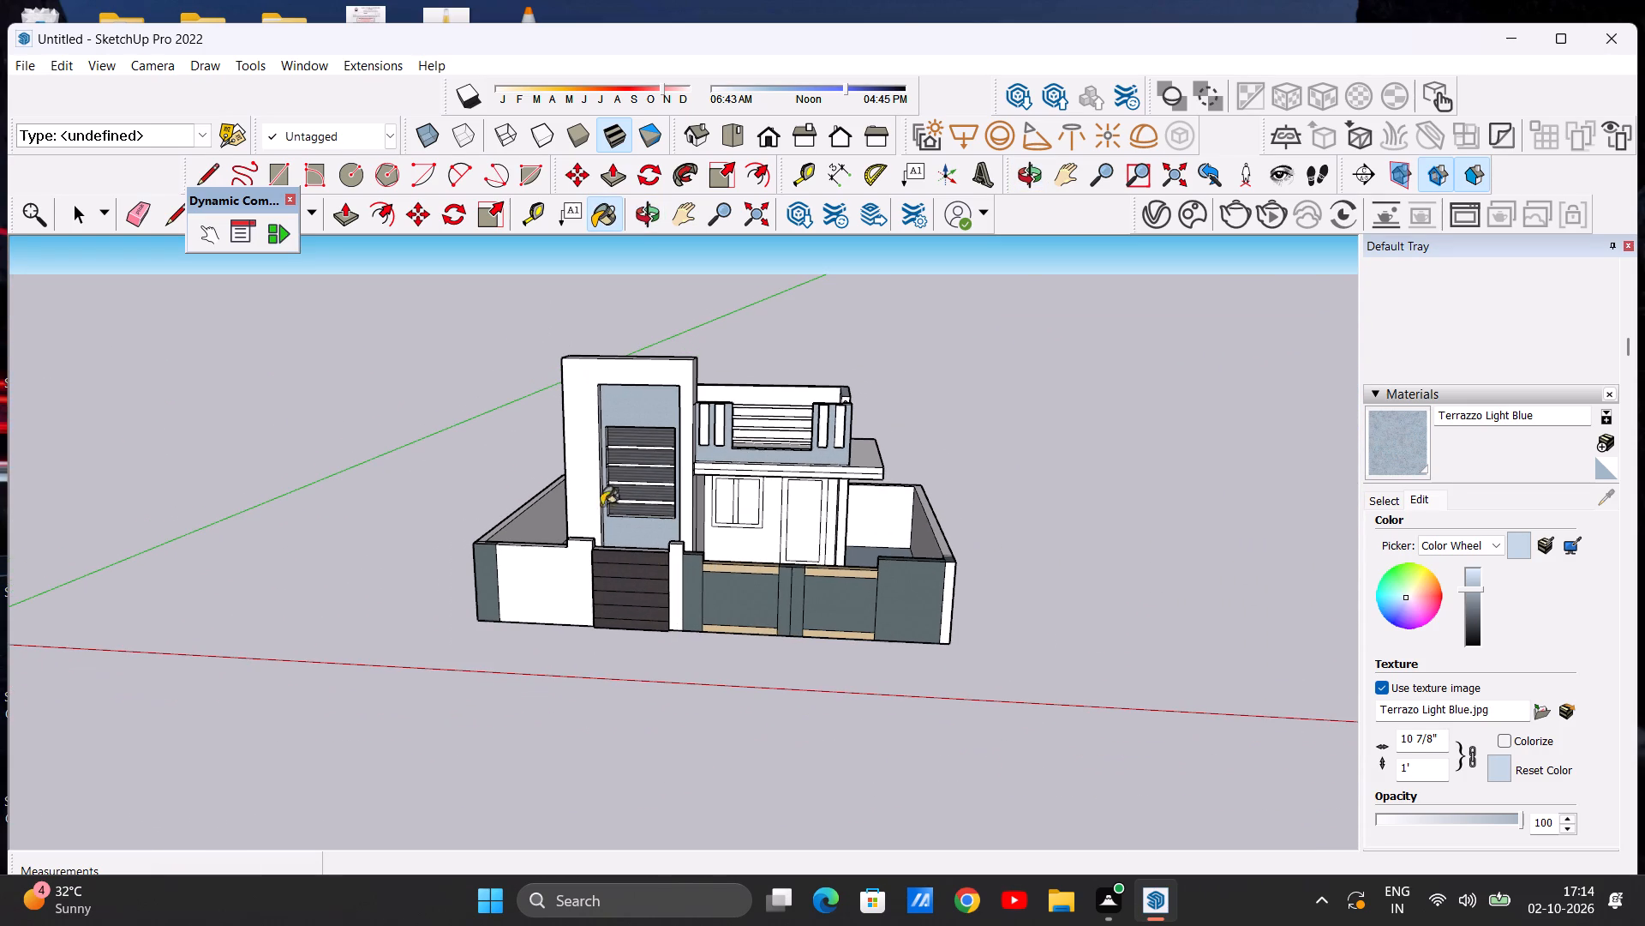
scroll(690, 511, "down", 2)
scroll(584, 495, "up", 3)
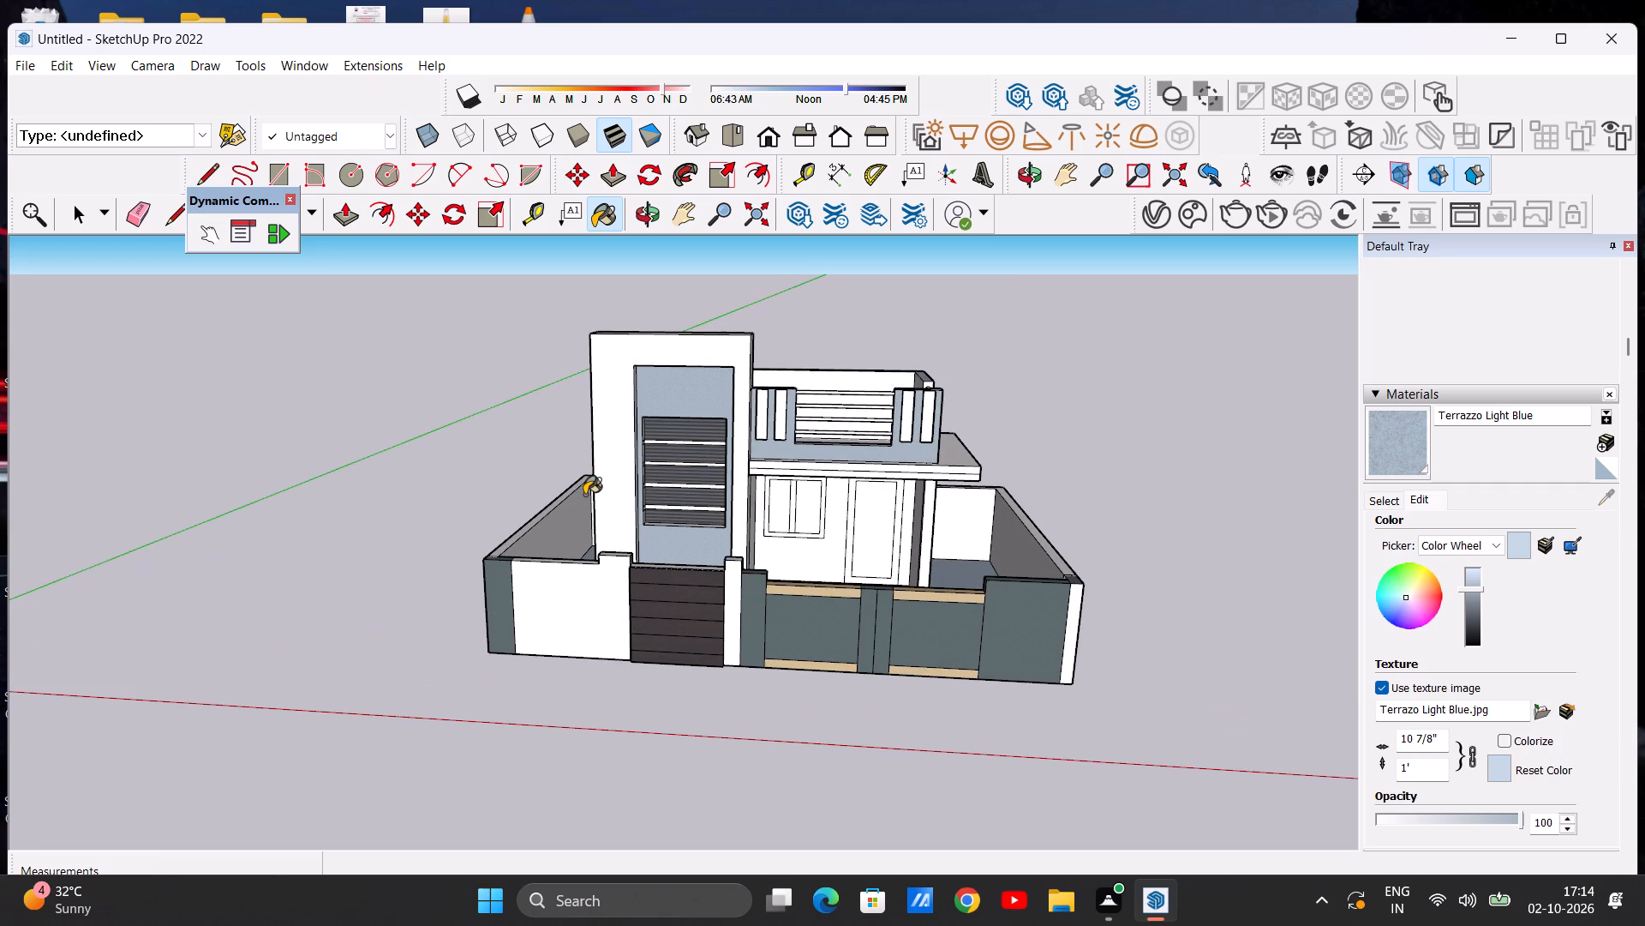
Repaint all six front planks of the small dark gate with the darkened Terrazzo Light Blue.
scroll(689, 632, "up", 4)
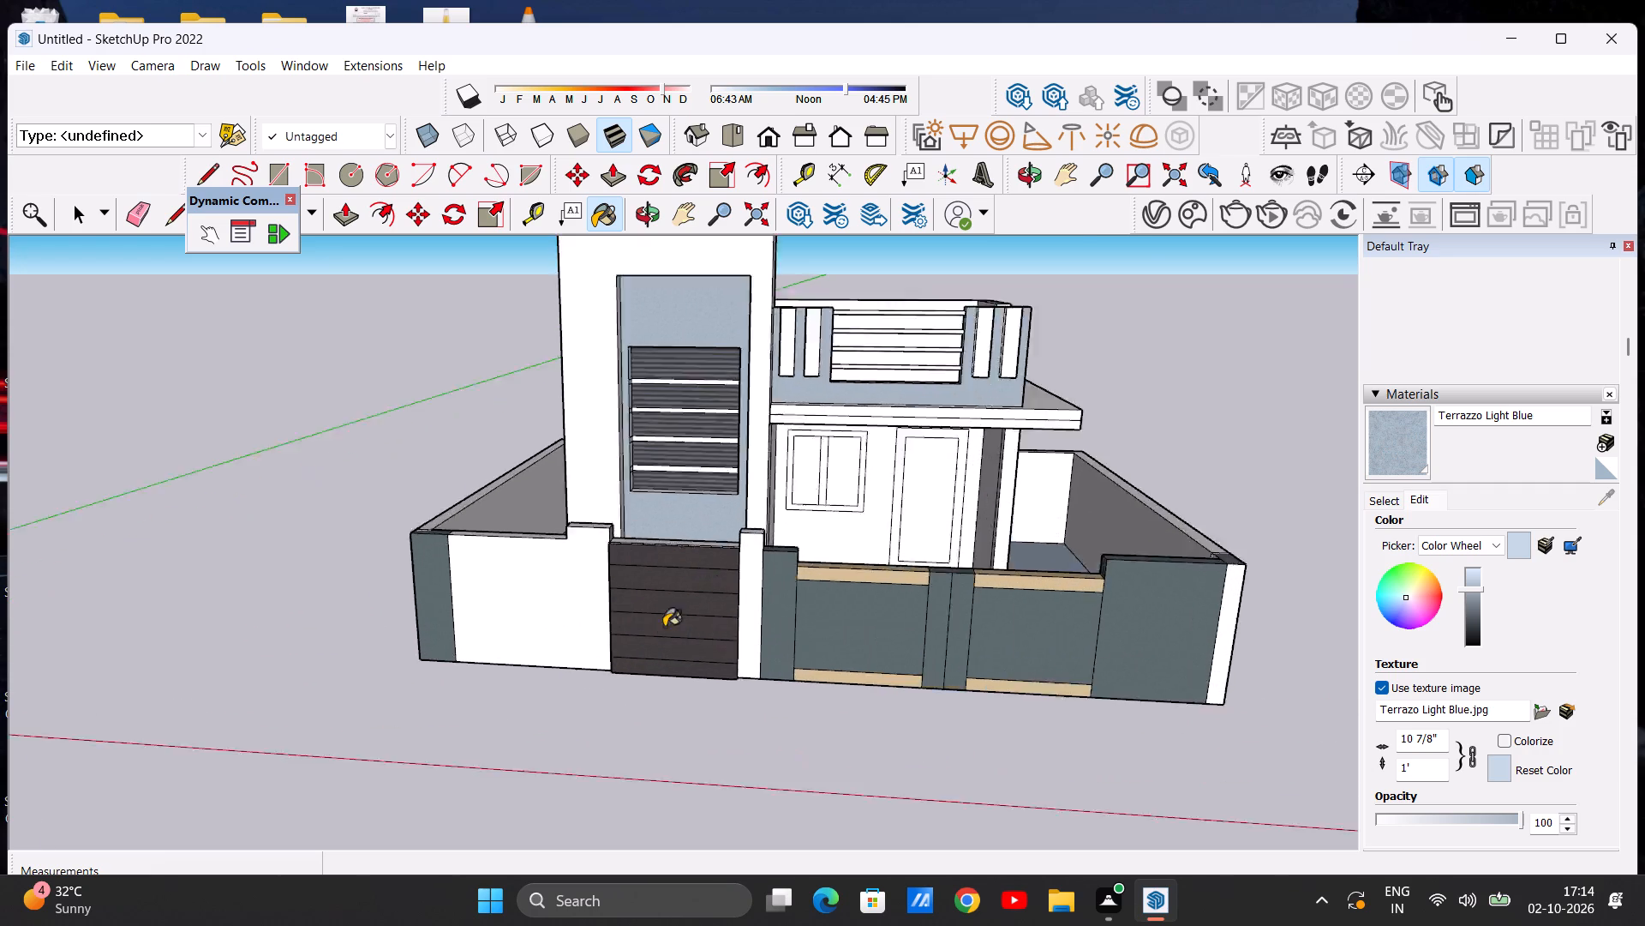
scroll(664, 627, "up", 8)
left_click(723, 447)
left_click(731, 514)
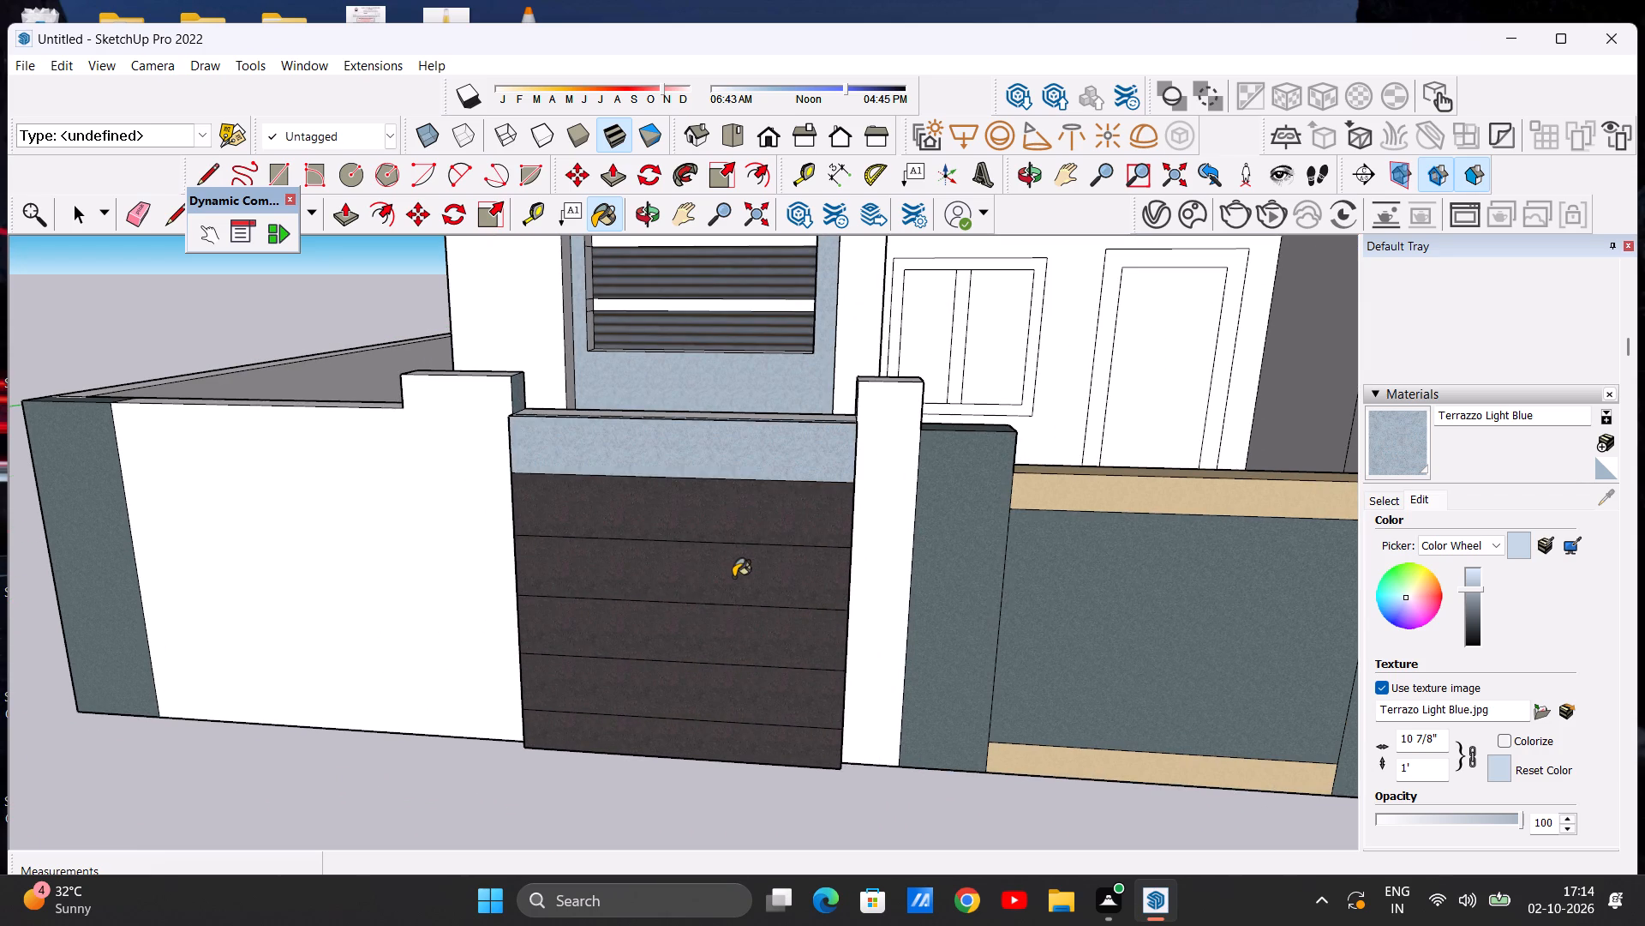
left_click(733, 577)
left_click(733, 634)
left_click(730, 678)
left_click(699, 743)
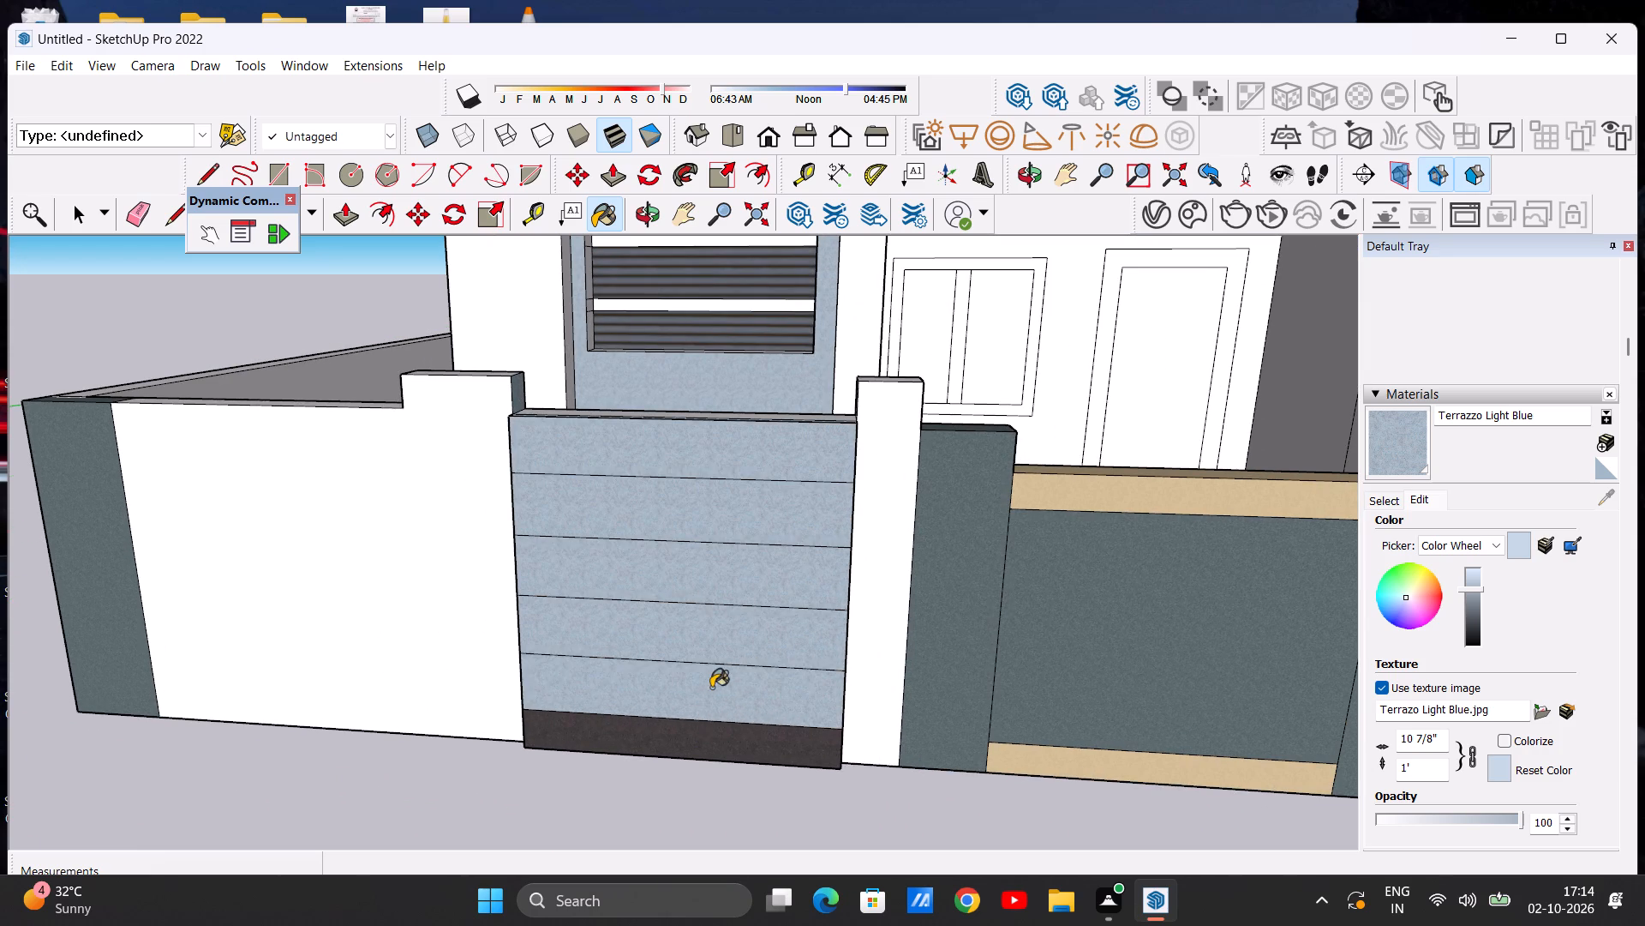
Paint the small gate's plank ends beside the plain white boundary wall with the darkened Terrazzo Light Blue.
scroll(744, 571, "down", 6)
middle_click_drag(488, 553, 864, 507)
scroll(815, 477, "up", 6)
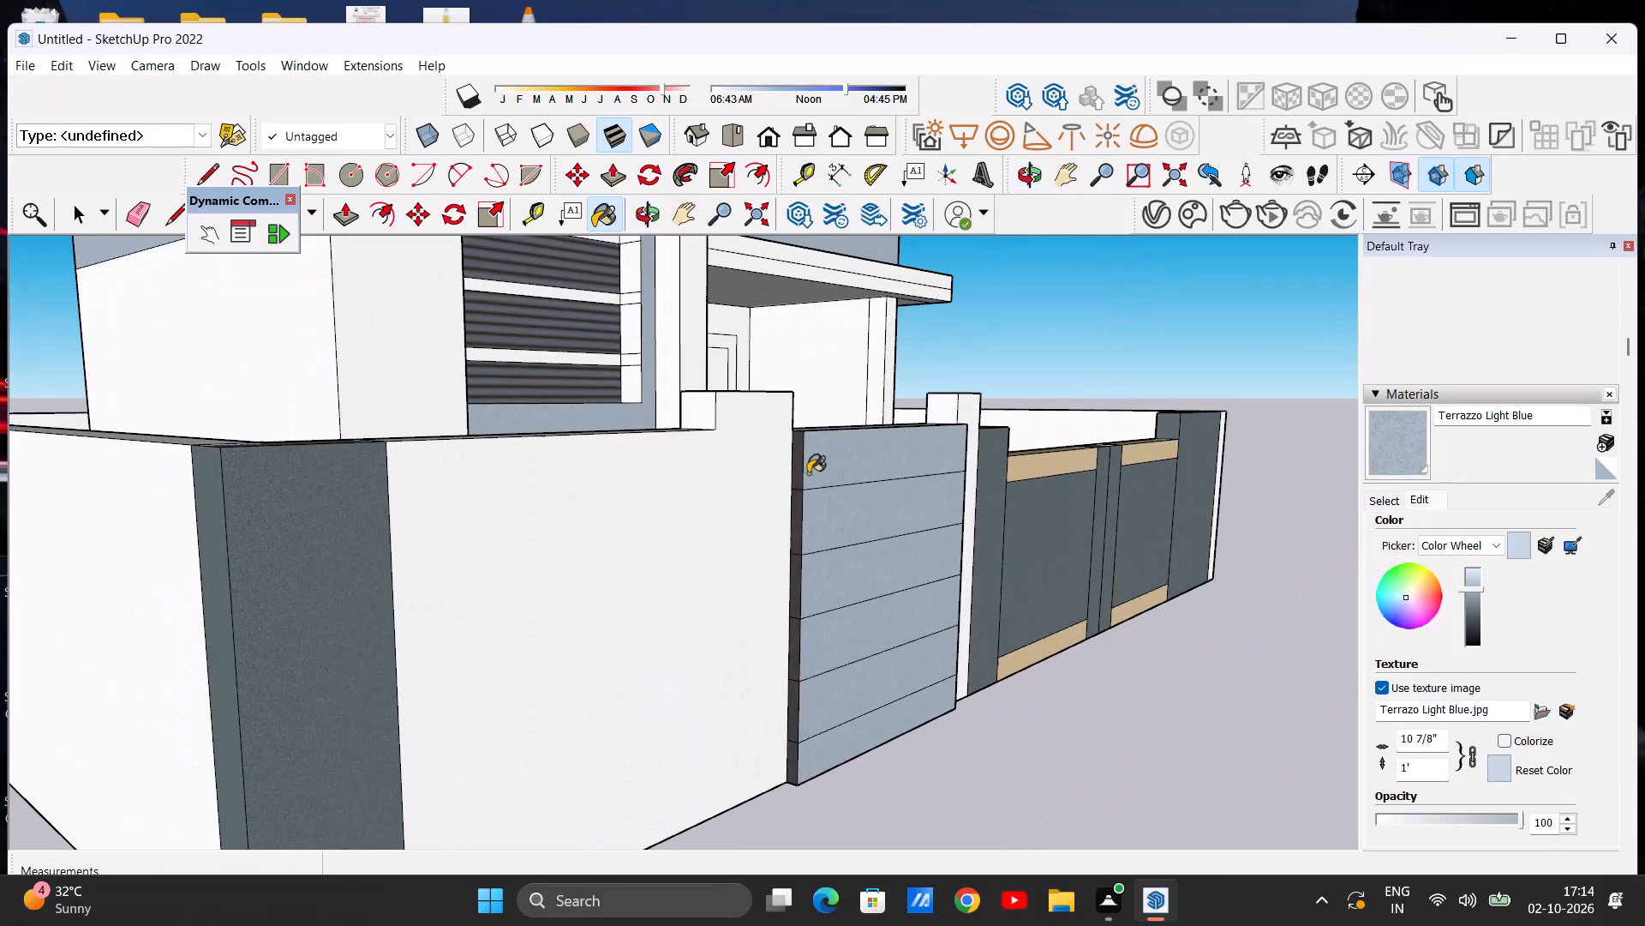
left_click(795, 471)
left_click(793, 515)
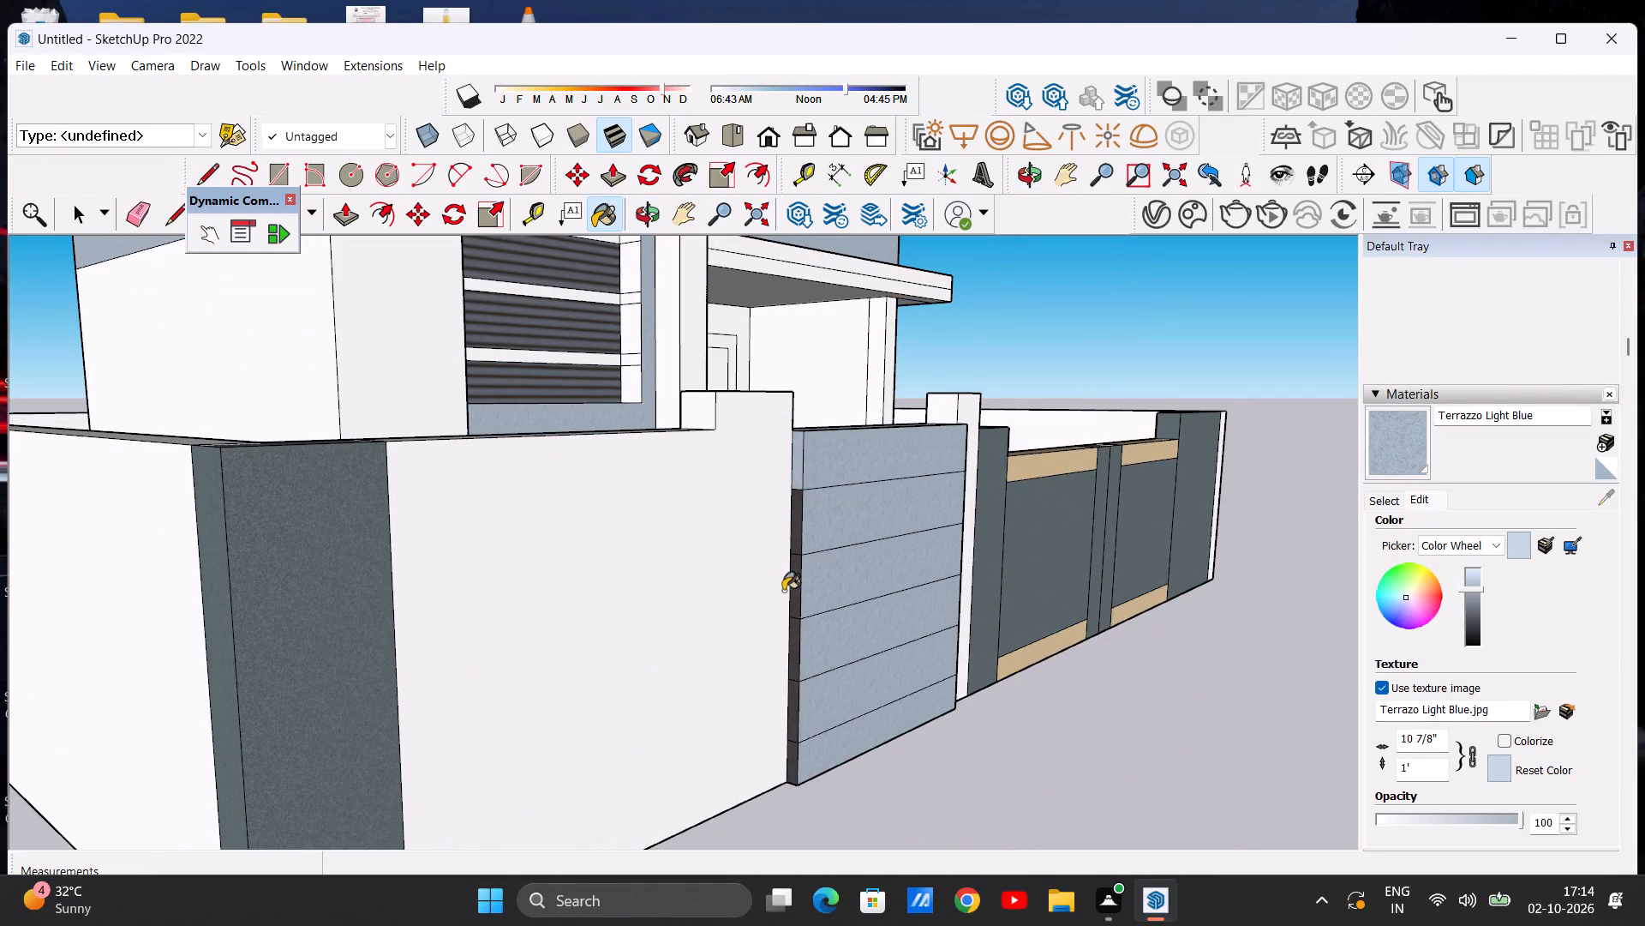
left_click(793, 594)
scroll(818, 592, "down", 3)
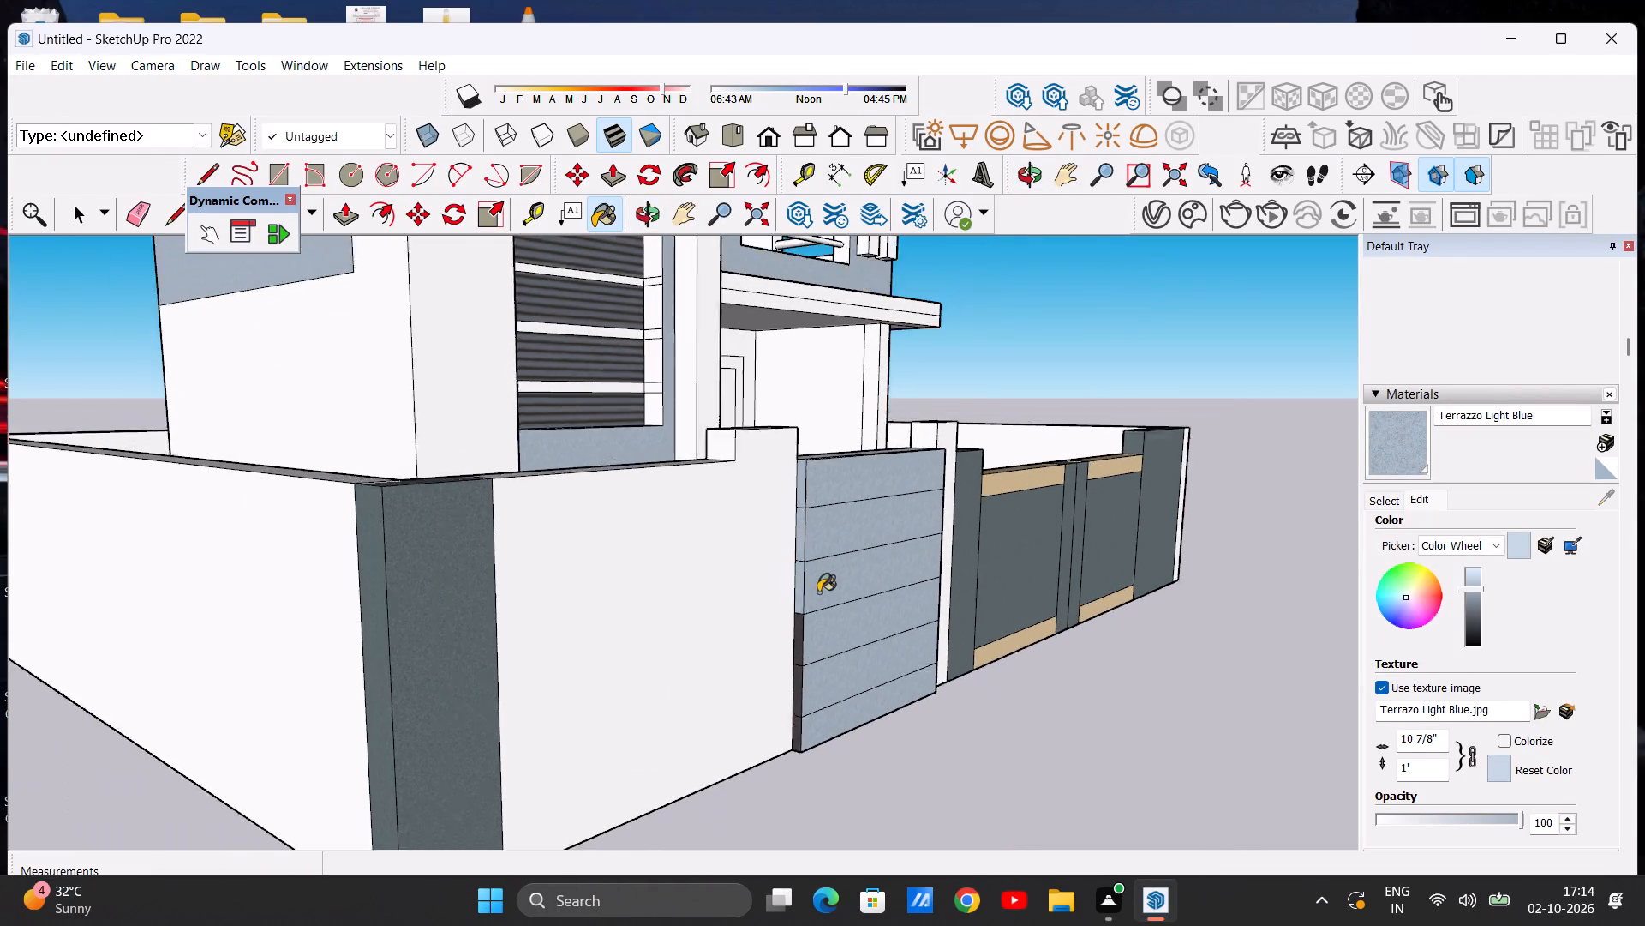
scroll(818, 592, "down", 3)
scroll(812, 663, "up", 12)
left_click(782, 731)
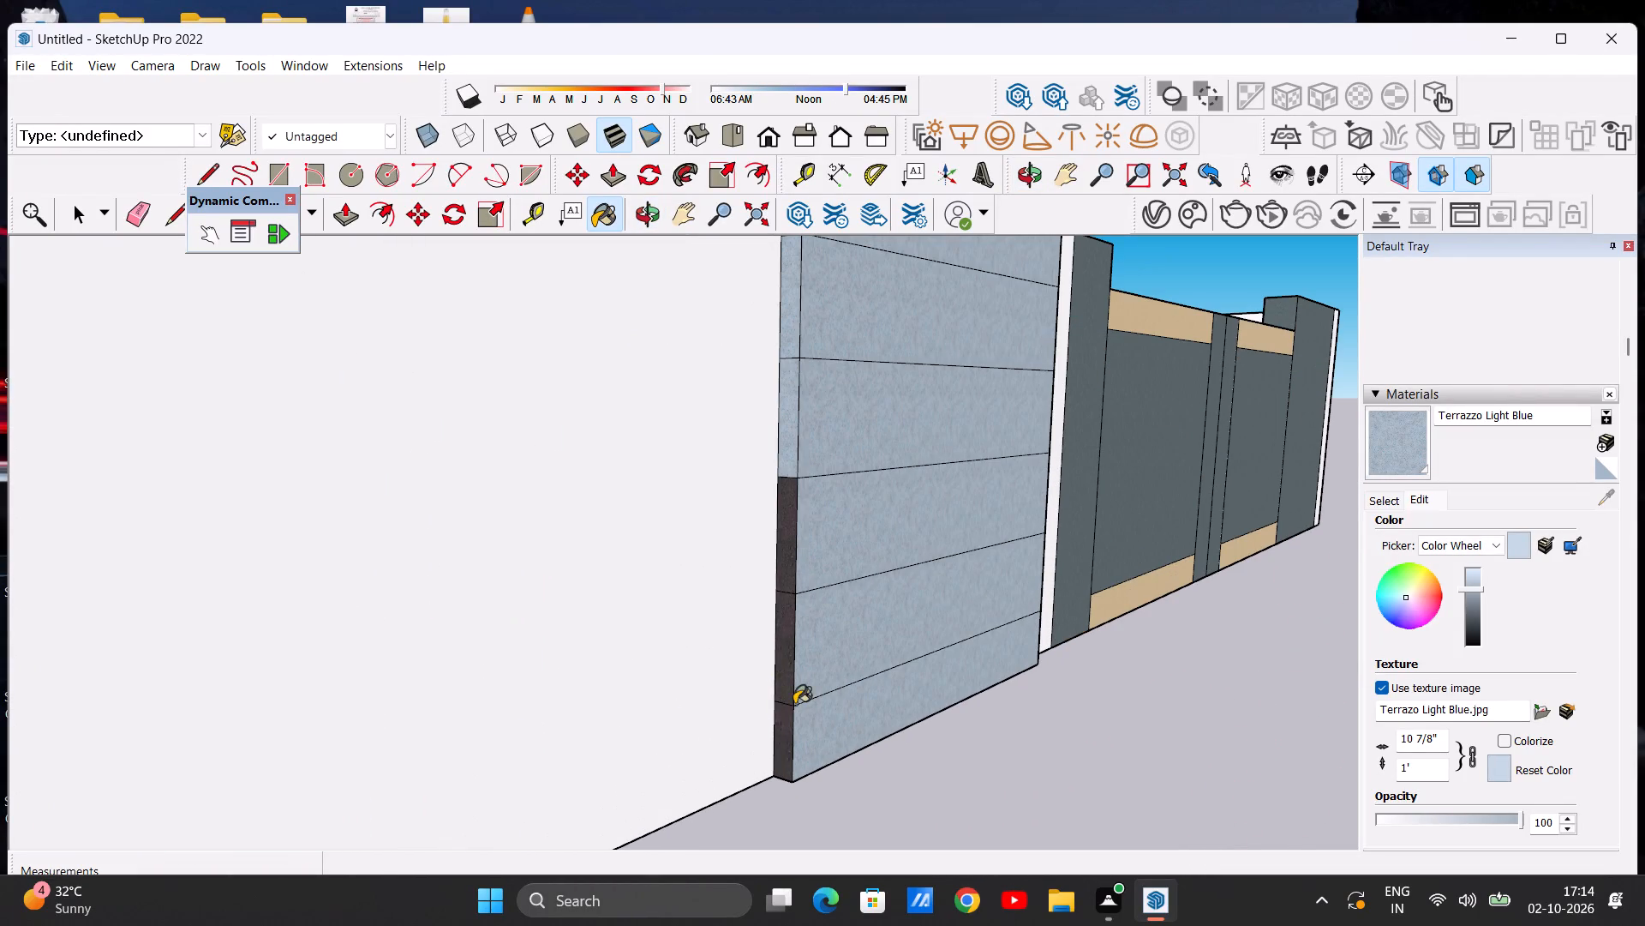
left_click(787, 673)
left_click(789, 565)
Paint the small gate's plank ends facing the narrow white post with the darkened Terrazzo Light Blue.
scroll(753, 610, "down", 12)
middle_click_drag(871, 579, 846, 579)
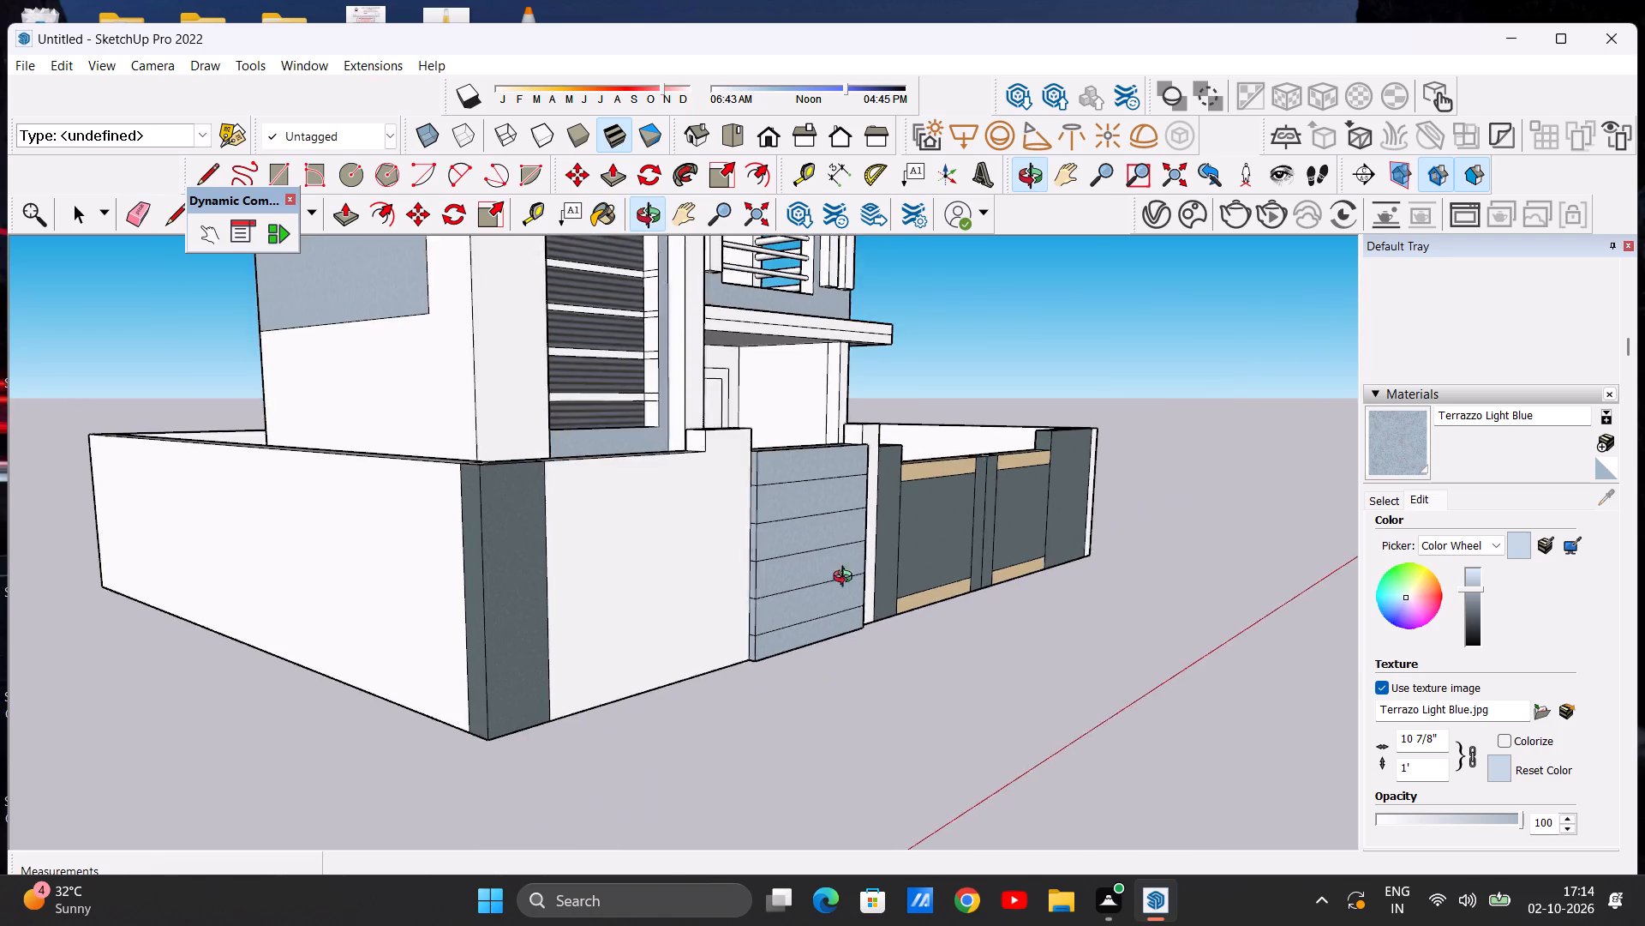
middle_click_drag(846, 579, 266, 578)
scroll(426, 451, "up", 13)
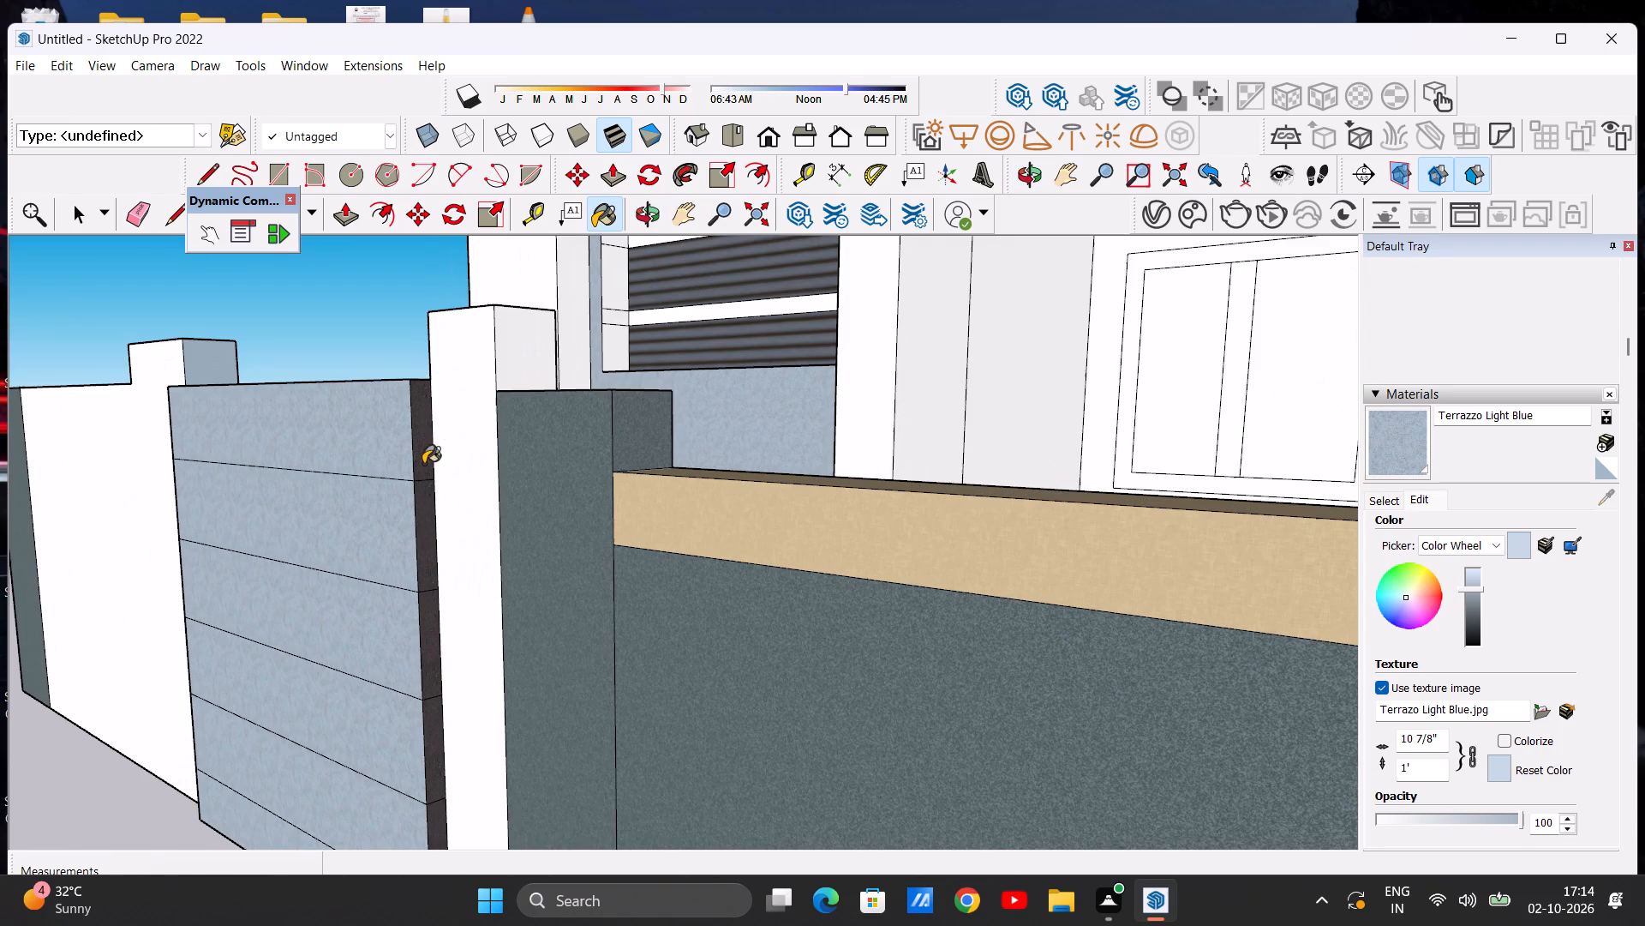
left_click(423, 464)
left_click(424, 511)
left_click(428, 653)
scroll(428, 509, "down", 4)
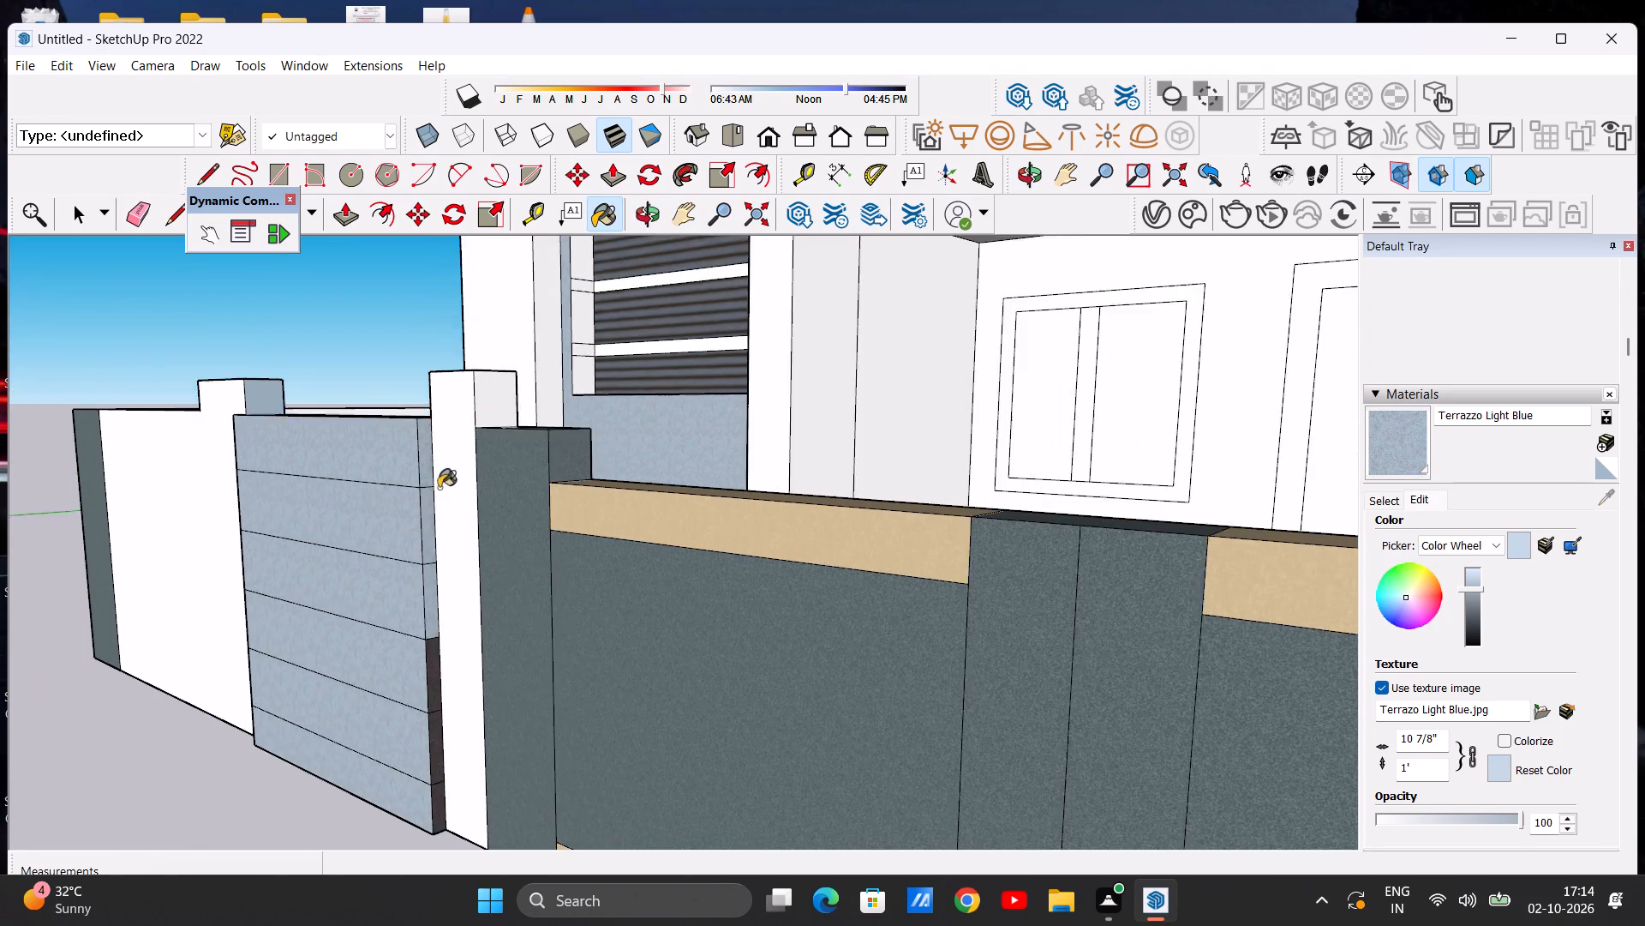
scroll(439, 488, "down", 7)
scroll(434, 679, "up", 12)
left_click(446, 664)
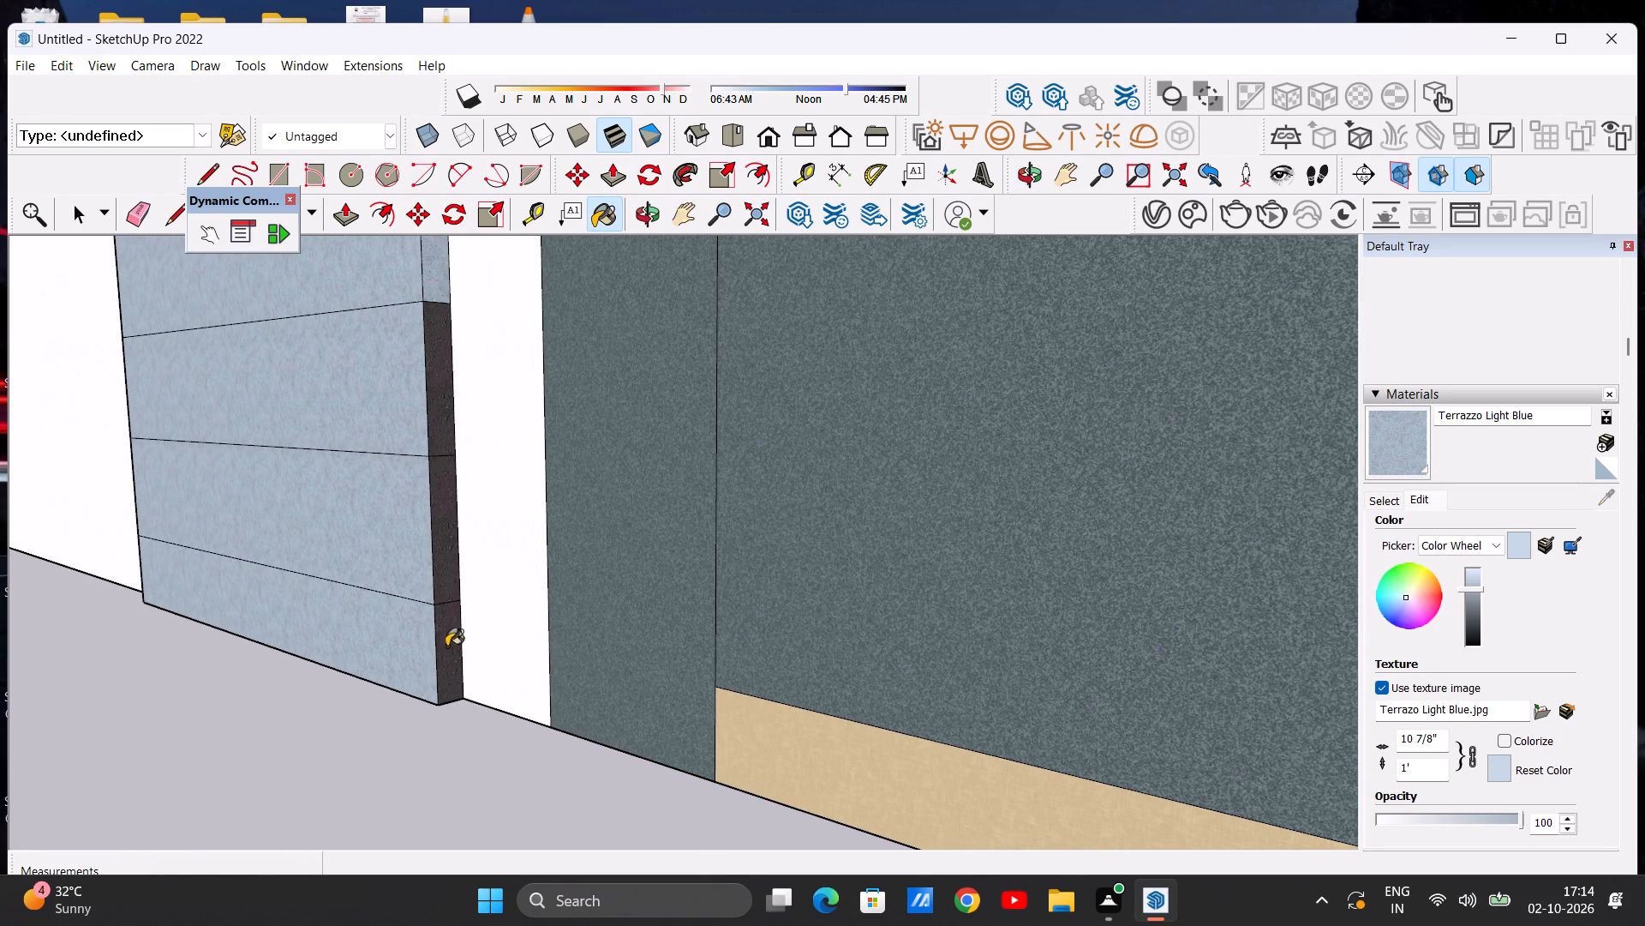
left_click(448, 568)
left_click(446, 424)
scroll(480, 521, "down", 9)
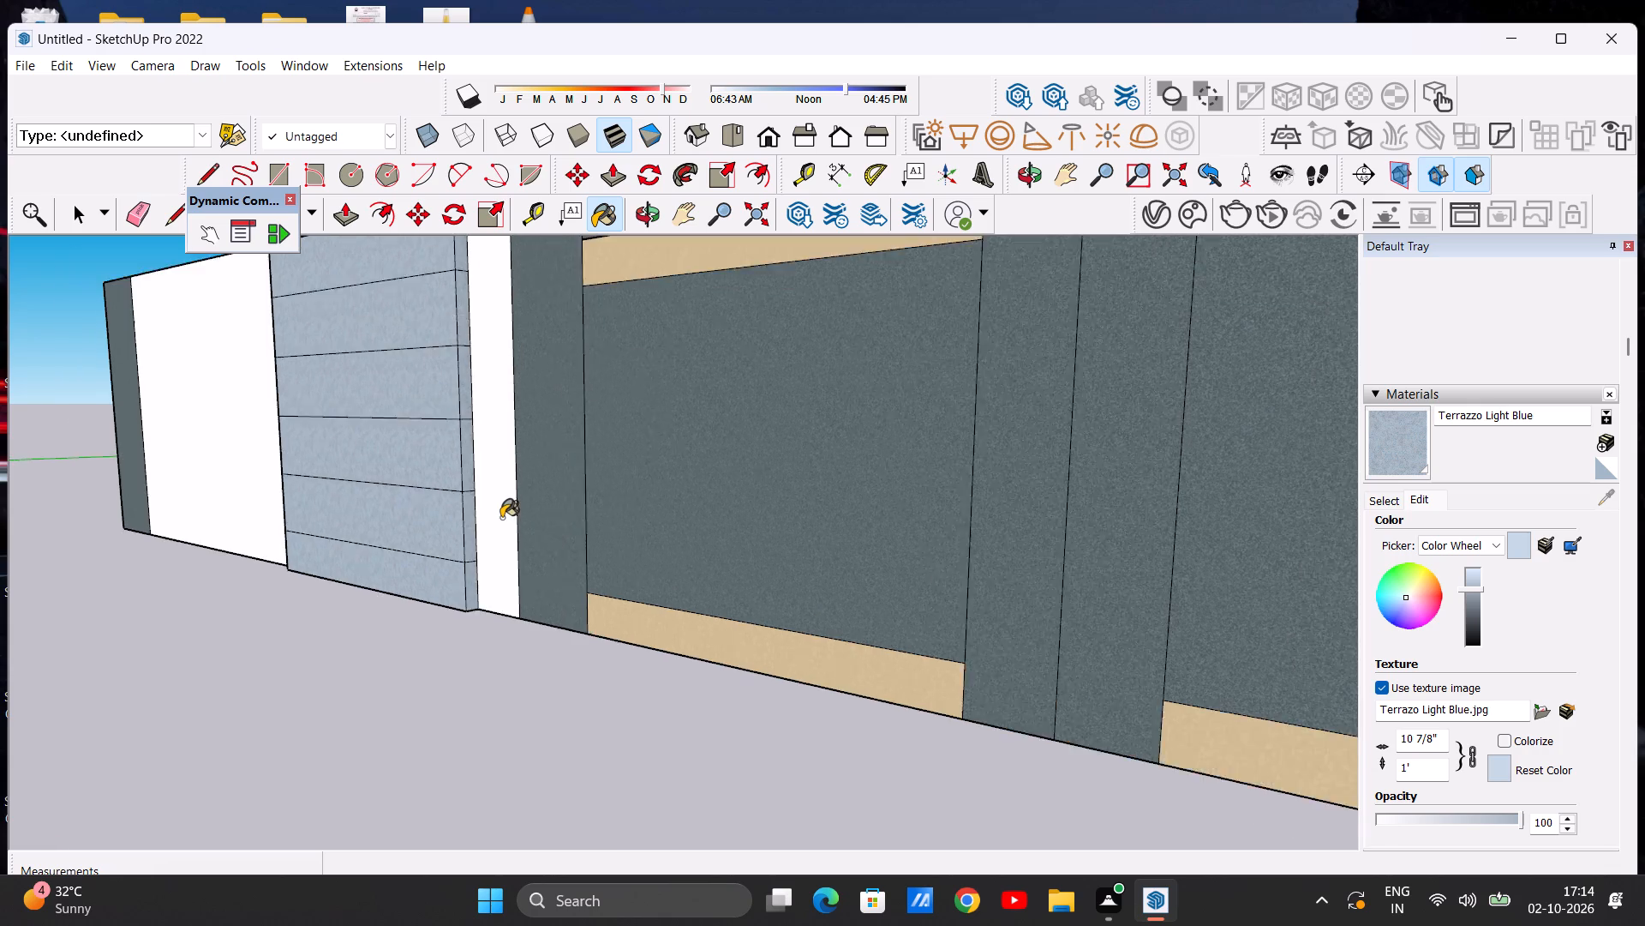
Paint the small gate's top edge with the darkened Terrazzo Light Blue.
scroll(501, 518, "down", 8)
scroll(390, 406, "up", 4)
middle_click_drag(402, 424, 471, 683)
scroll(481, 557, "up", 7)
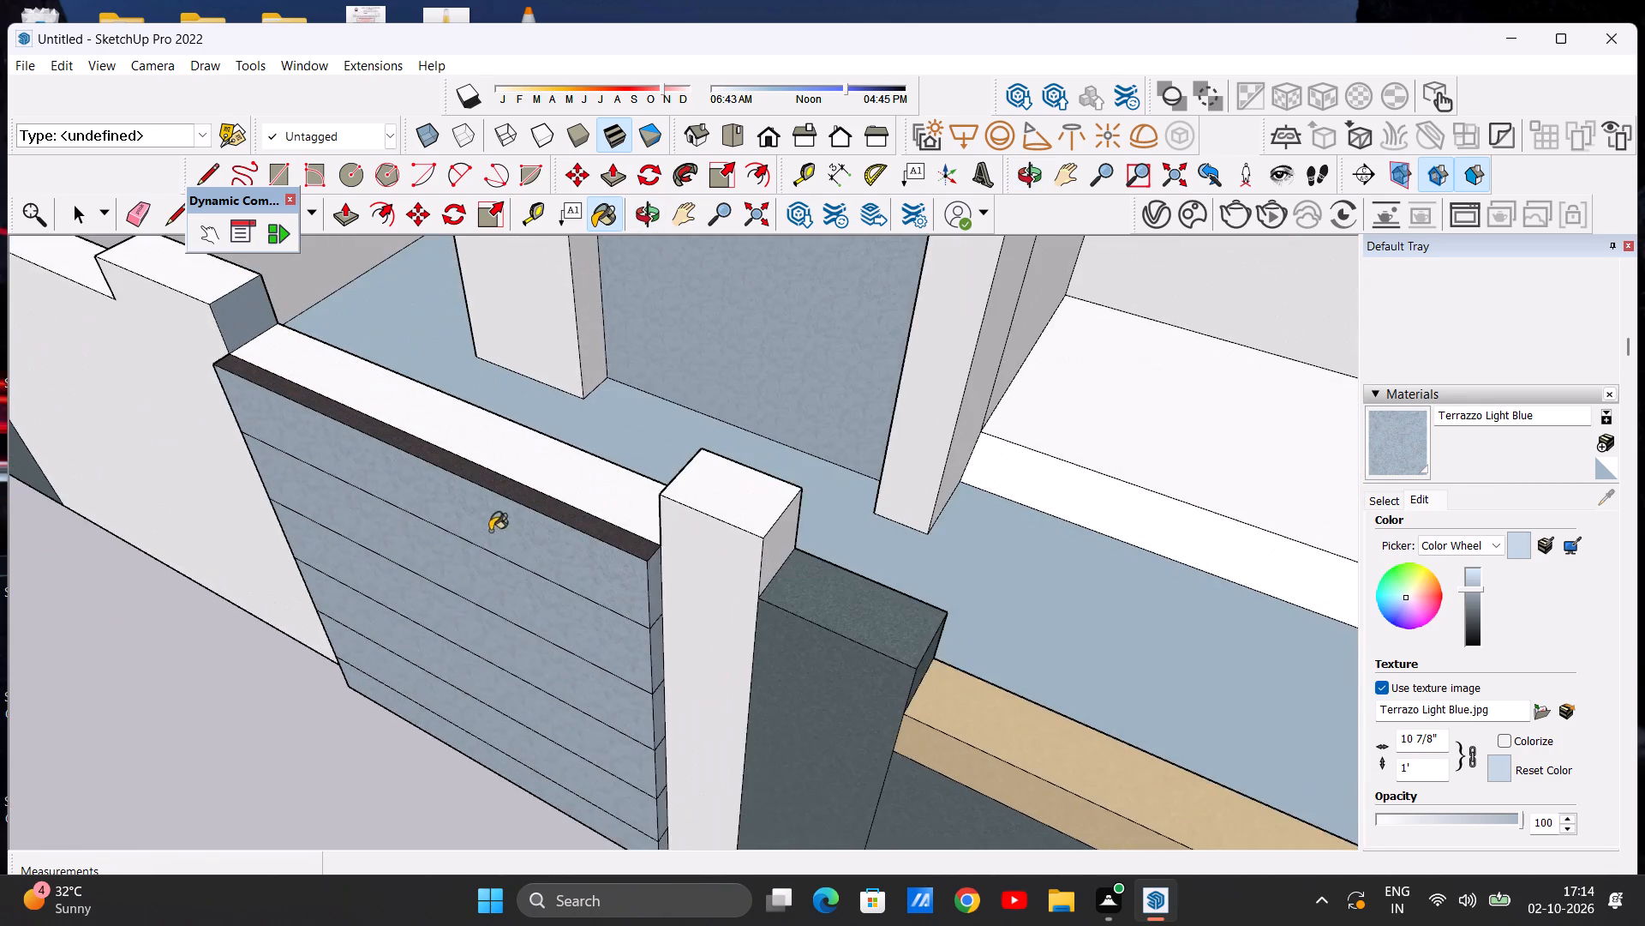
scroll(490, 531, "up", 6)
left_click(522, 493)
key("space")
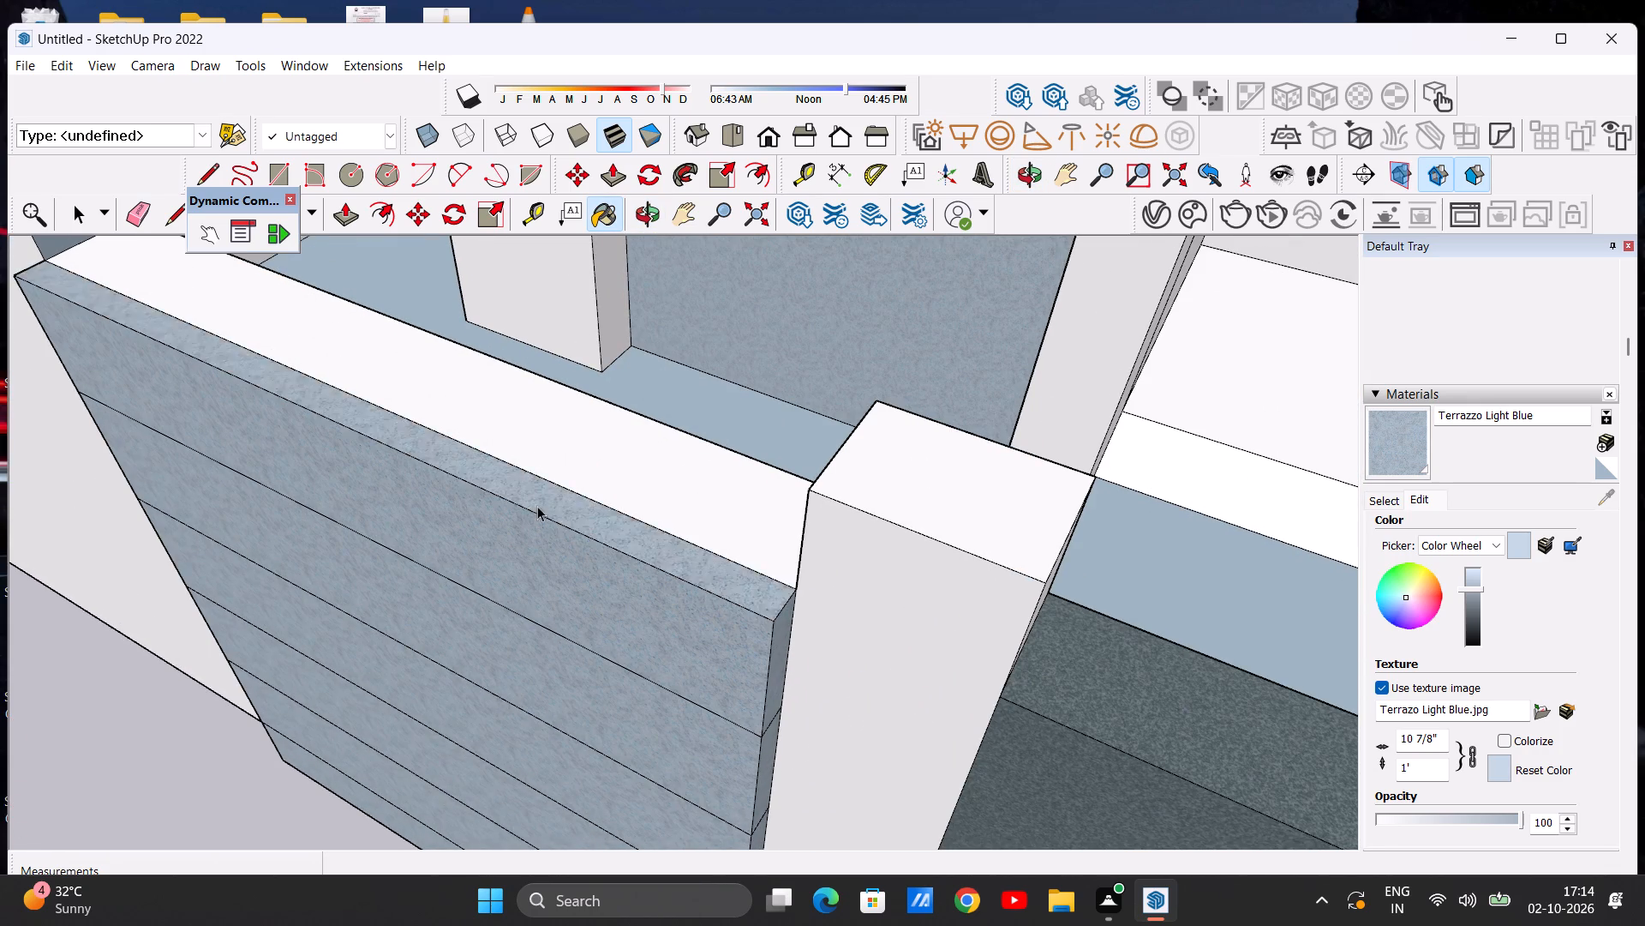
Examine the whole front elevation, comparing the small gate's finish with the tower panel, parapet and main gate.
scroll(708, 530, "down", 17)
scroll(661, 527, "down", 6)
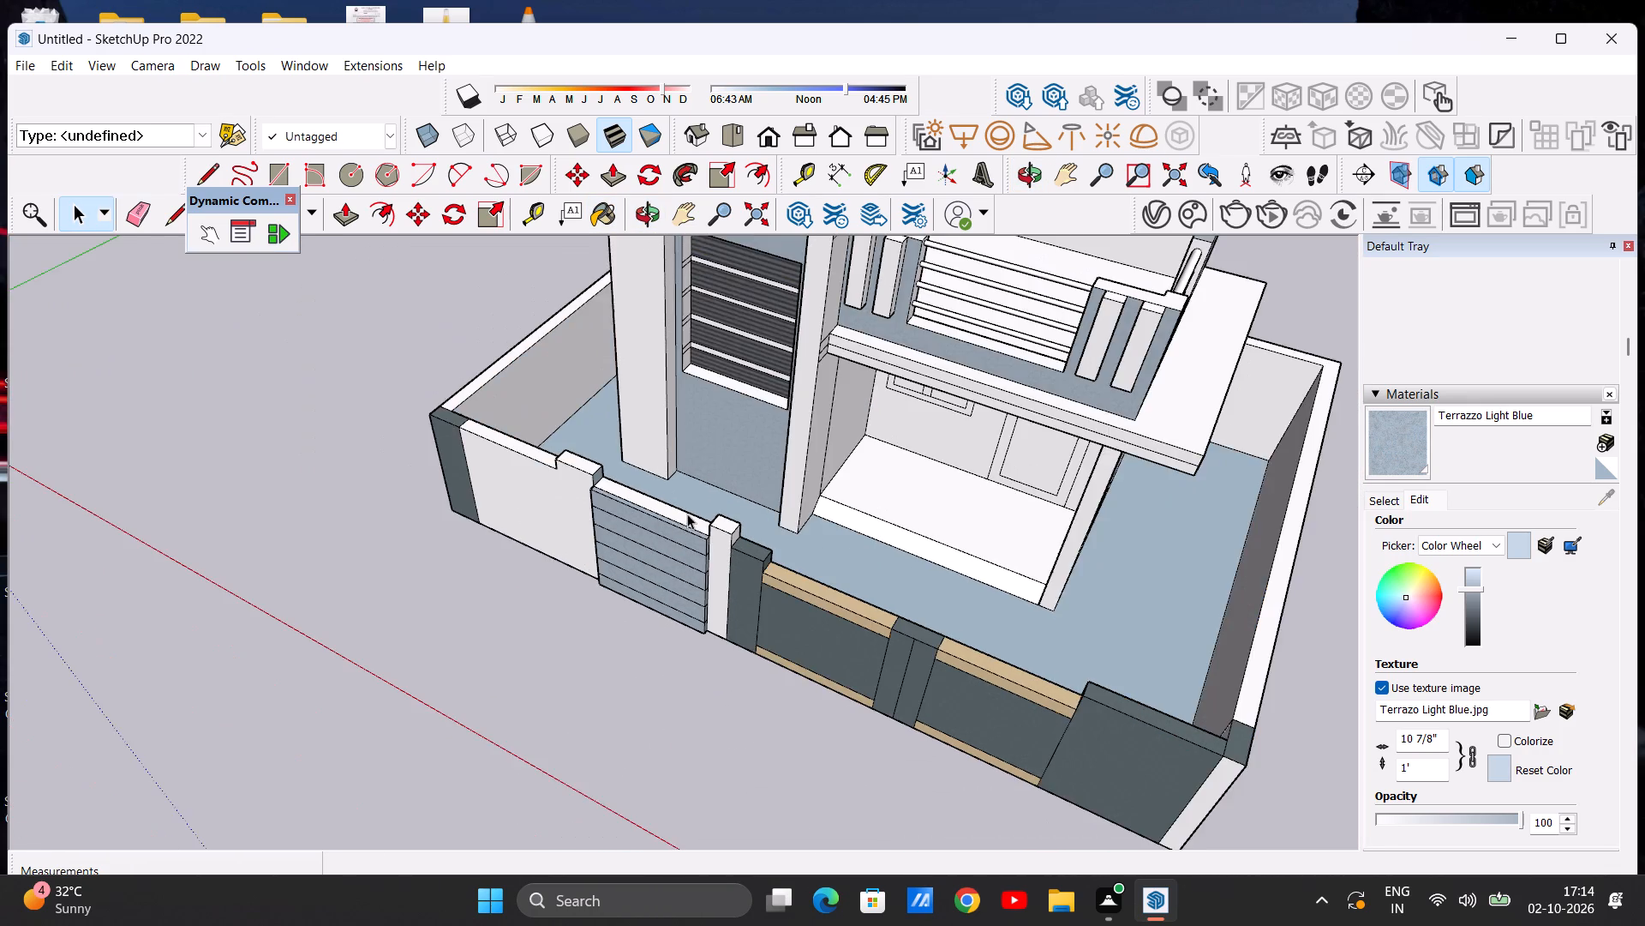
middle_click_drag(537, 541, 630, 310)
scroll(727, 408, "down", 5)
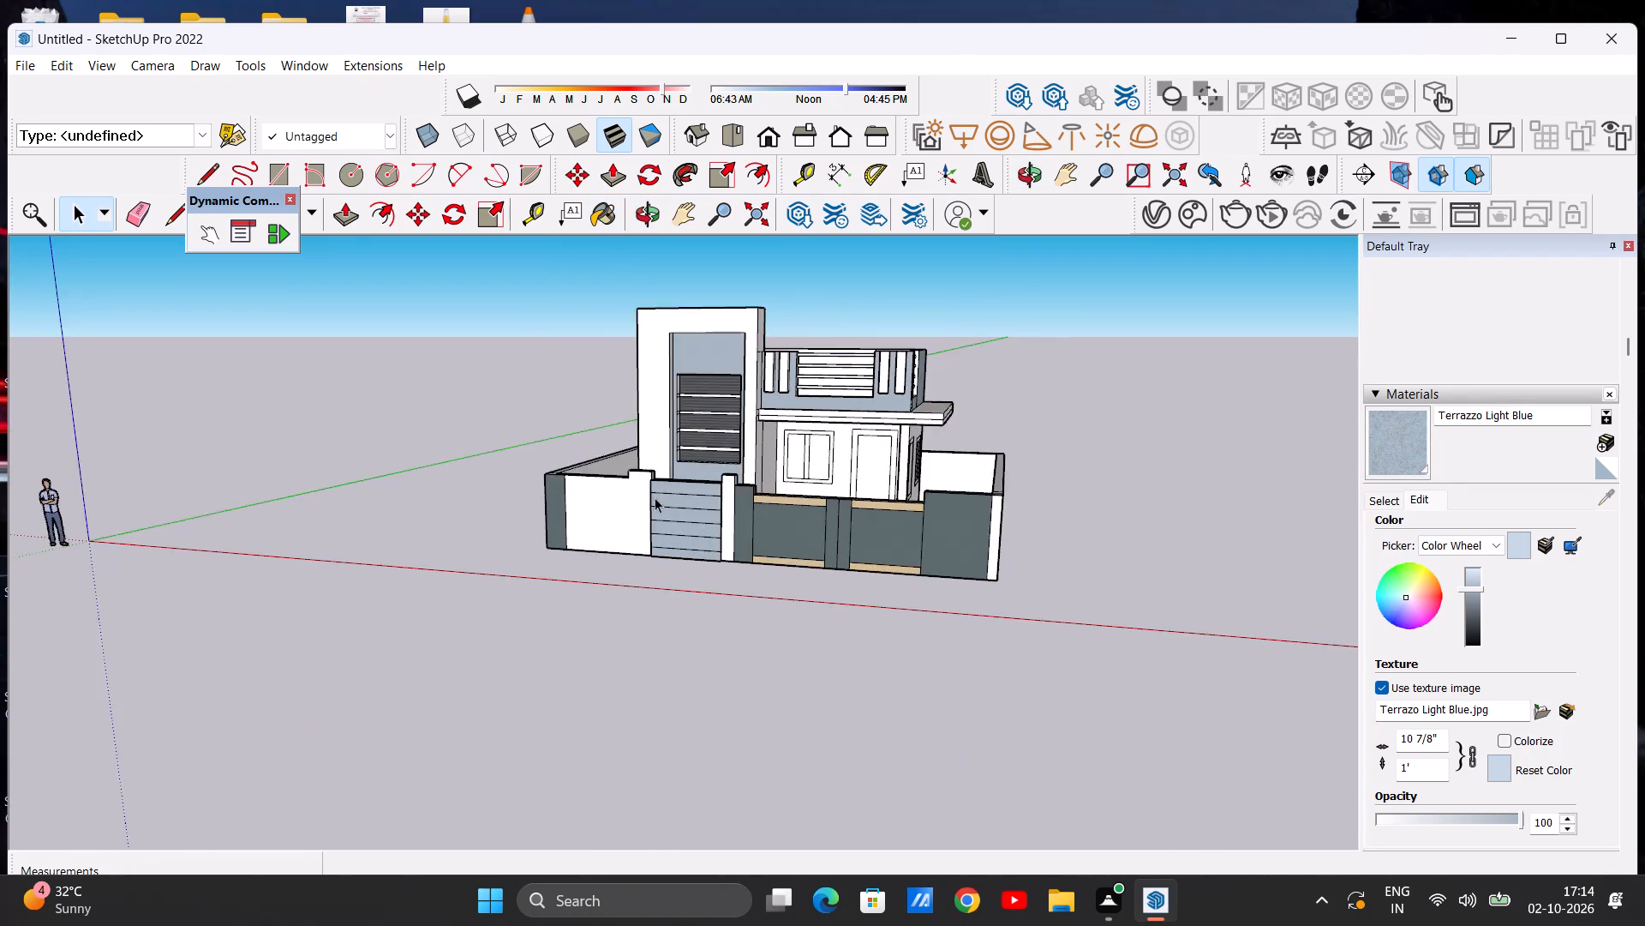
middle_click_drag(647, 504, 757, 441)
scroll(711, 481, "up", 3)
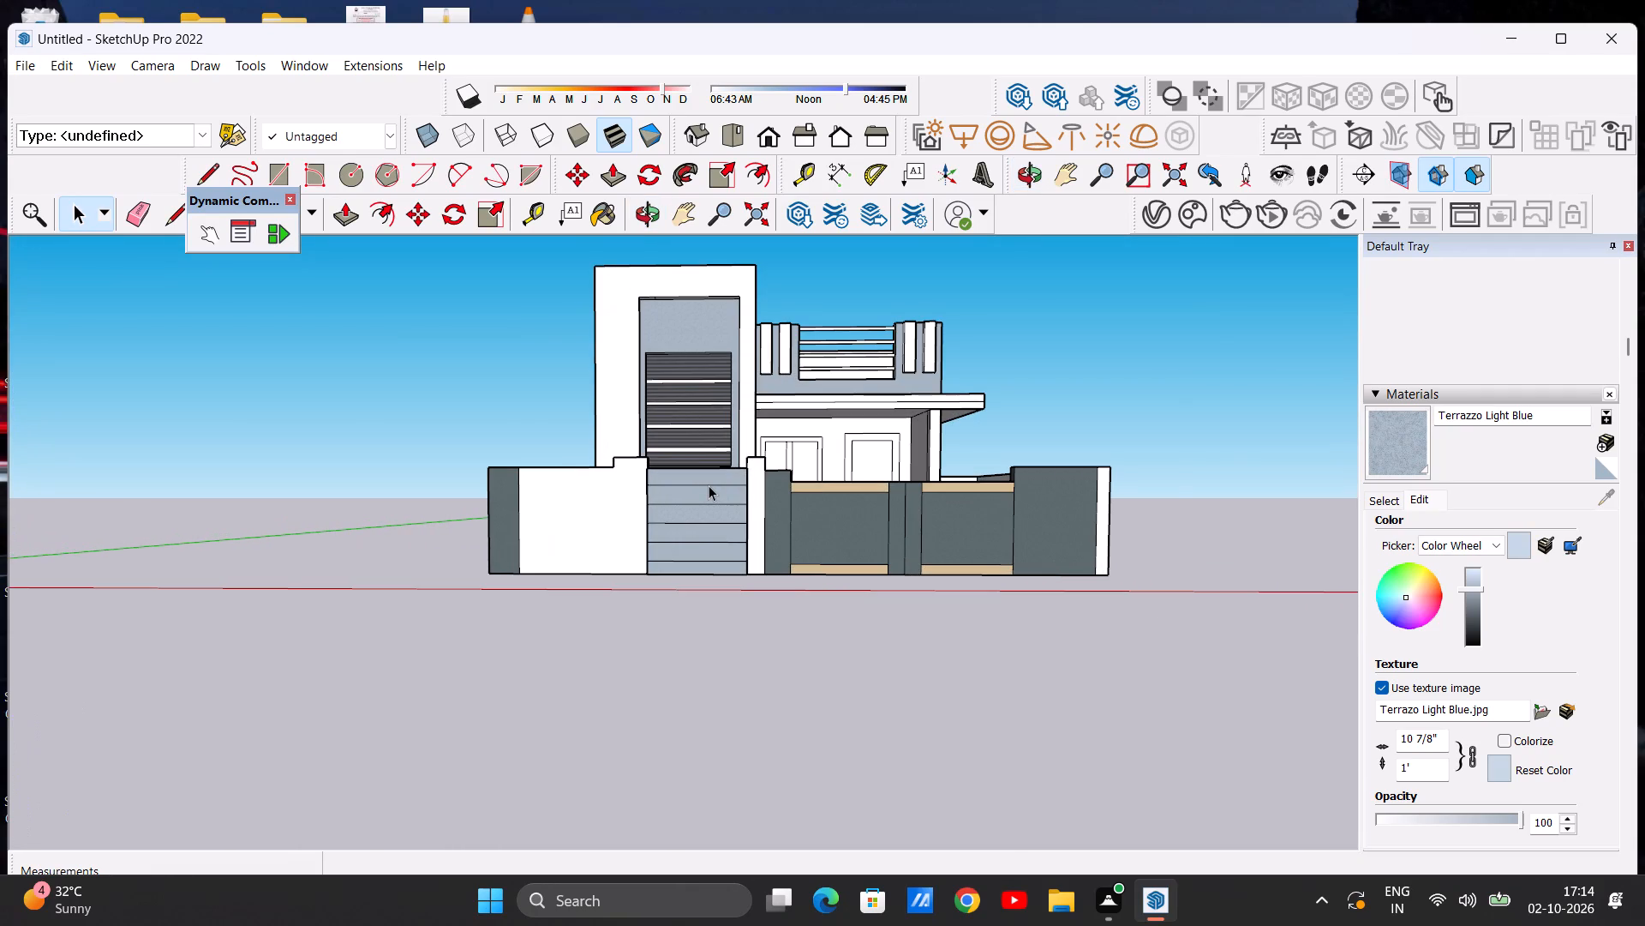
scroll(608, 513, "down", 11)
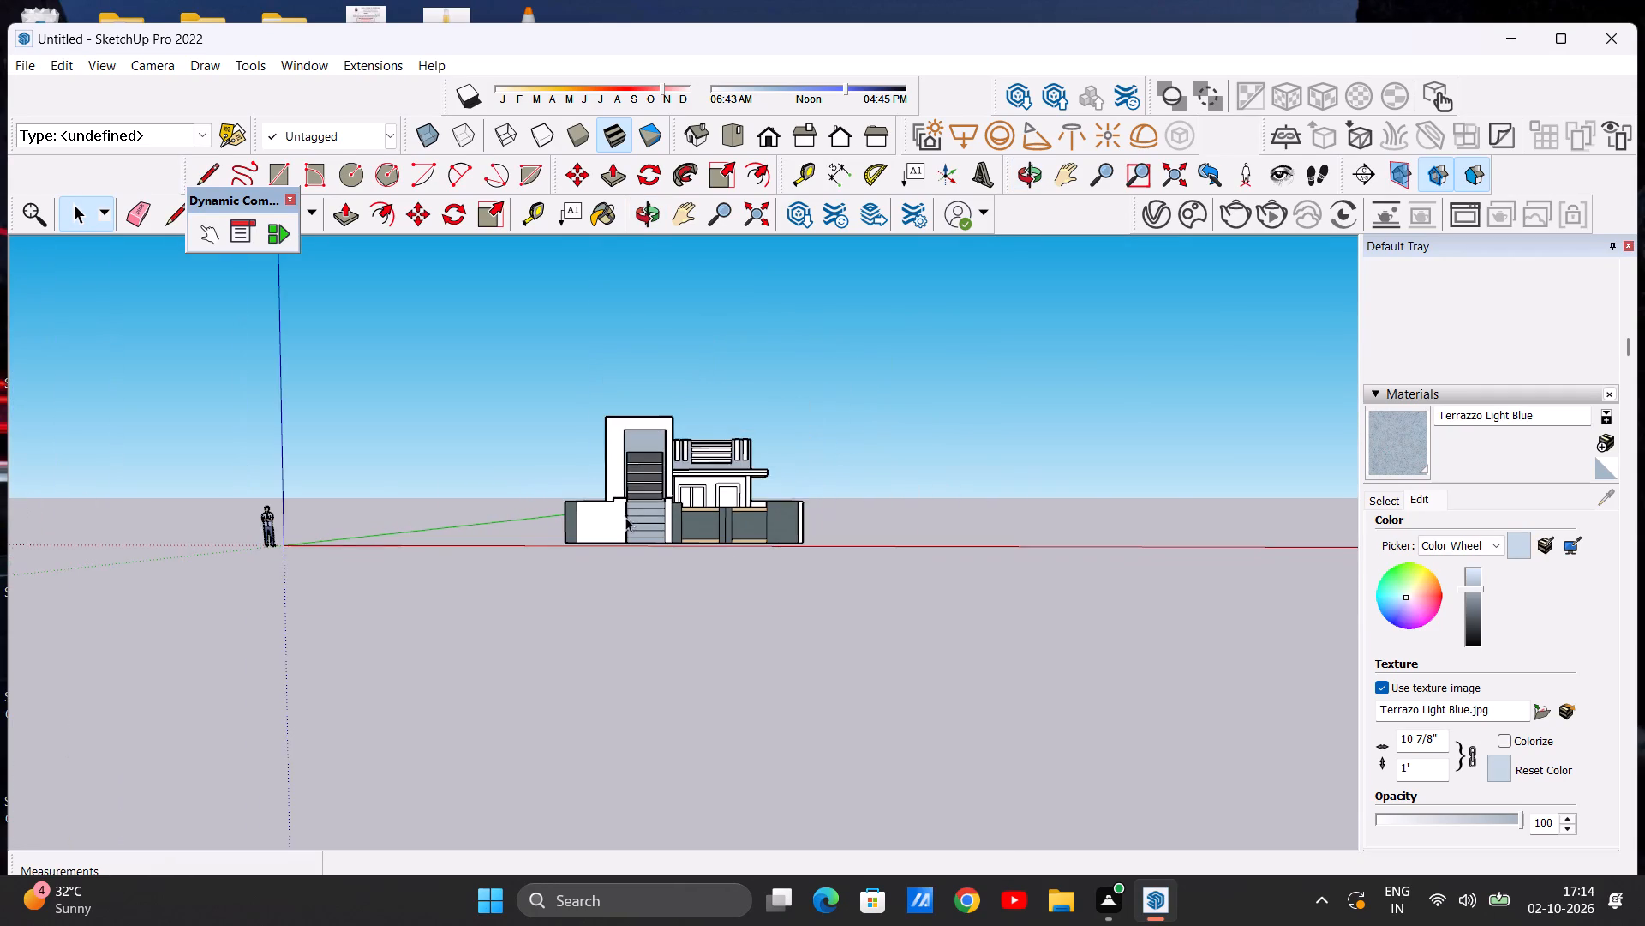
scroll(680, 444, "up", 6)
scroll(636, 483, "down", 3)
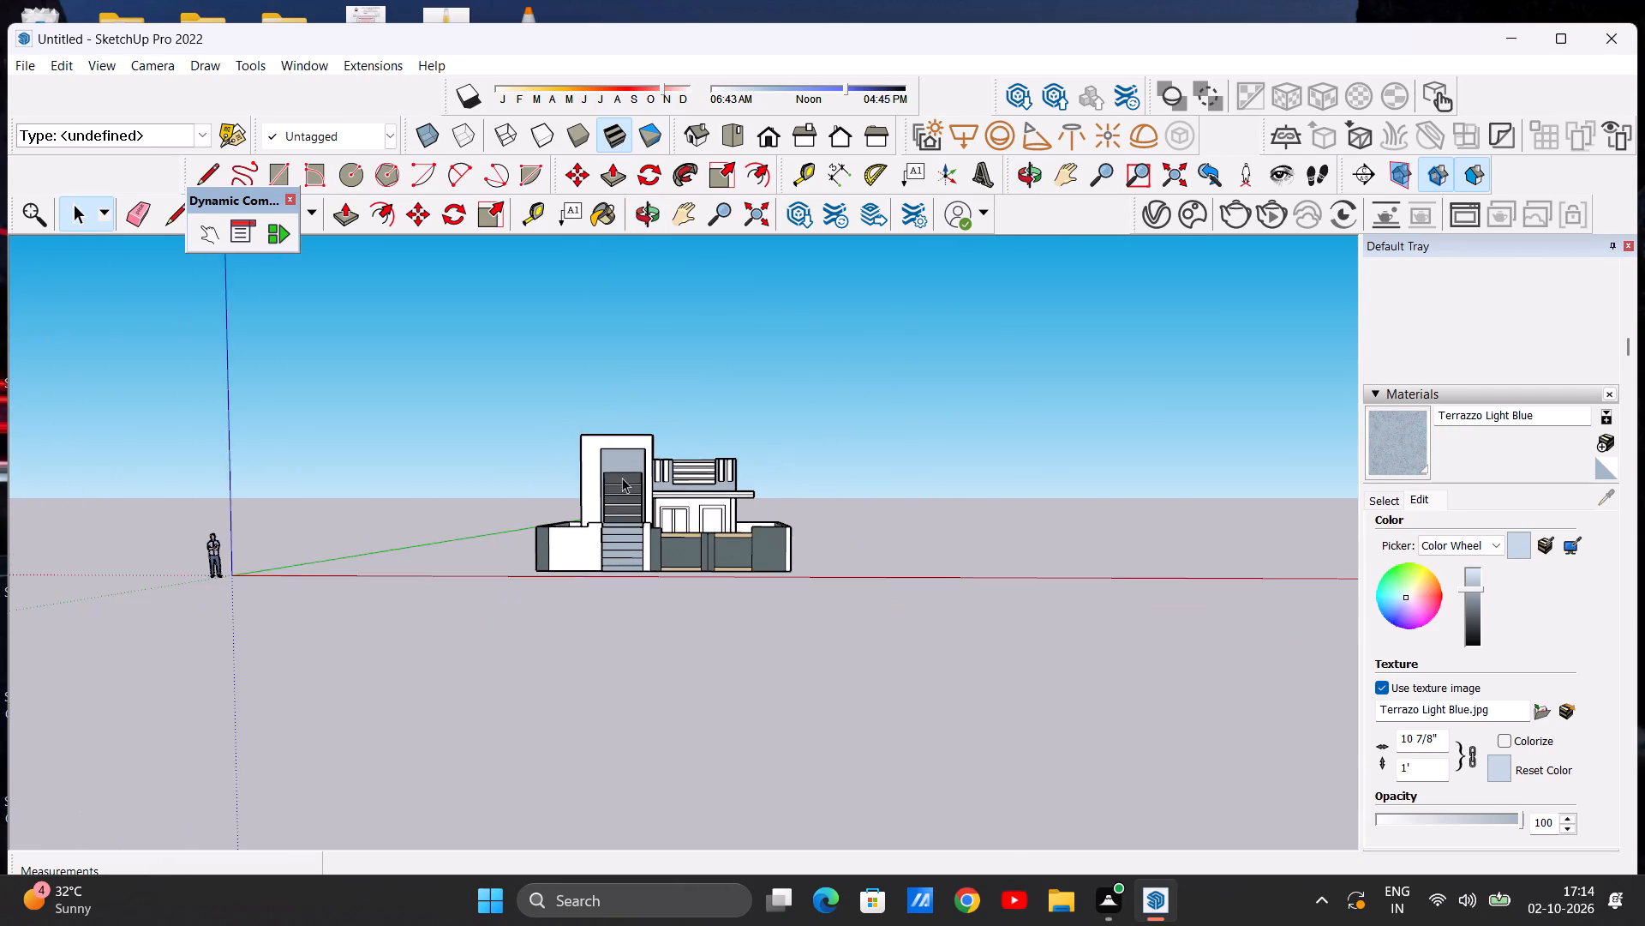
scroll(622, 478, "down", 2)
Paint the ground-floor front wall around the window and door, and the porch side wall's front end face, with darkened Terrazzo Light Blue.
scroll(725, 484, "up", 19)
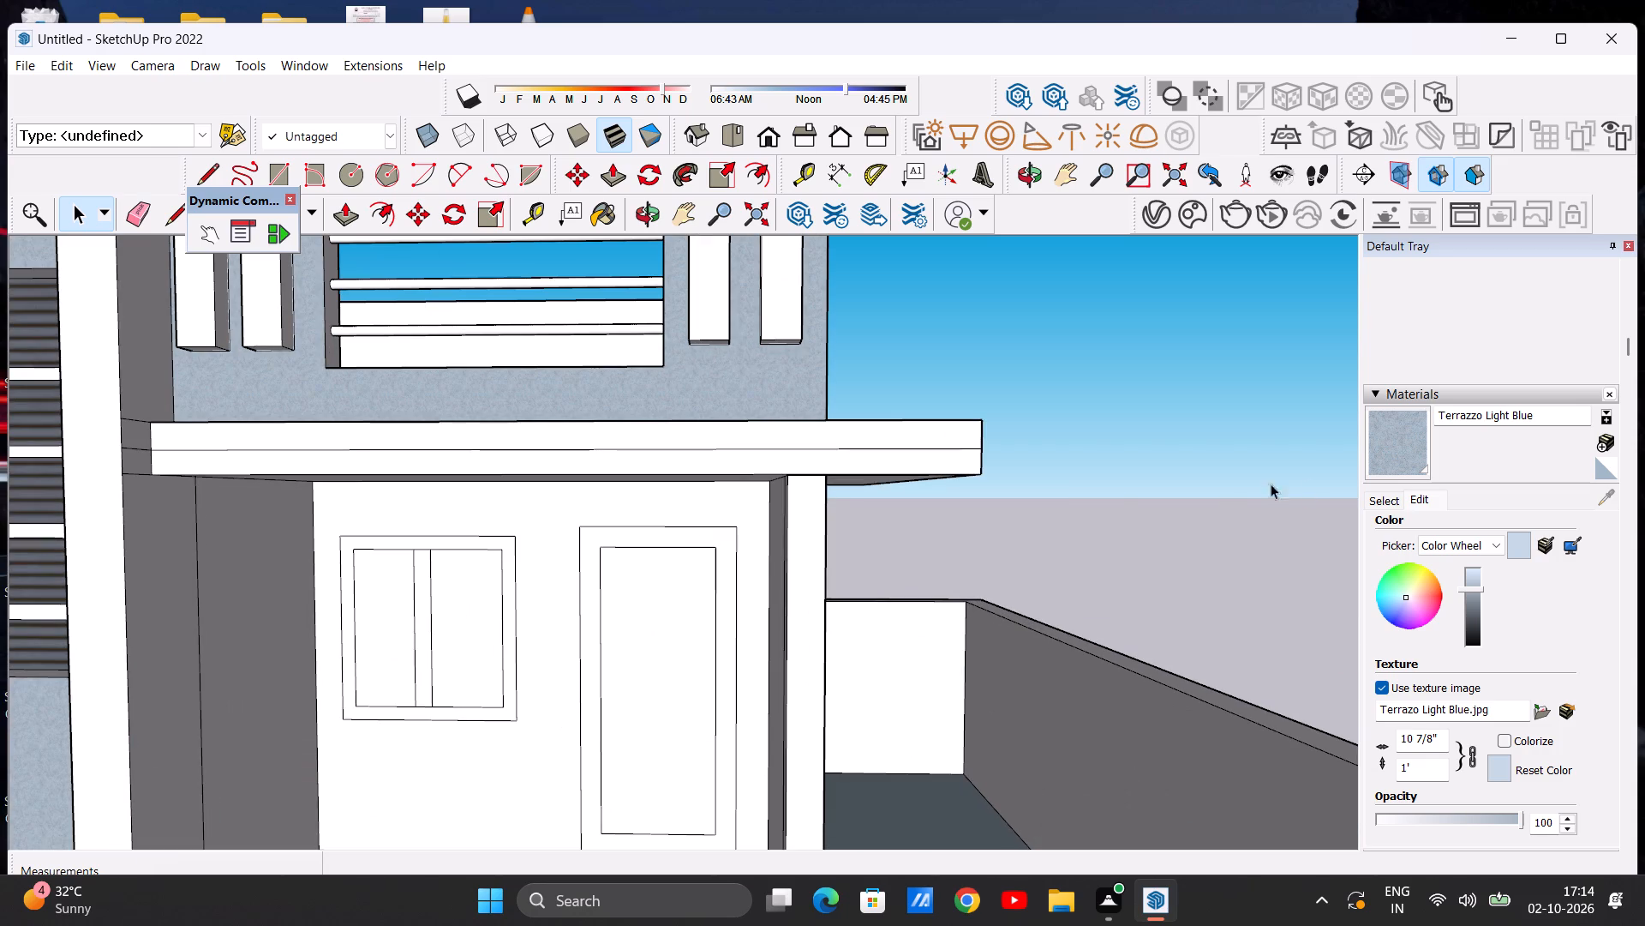
left_click(1392, 438)
left_click(531, 504)
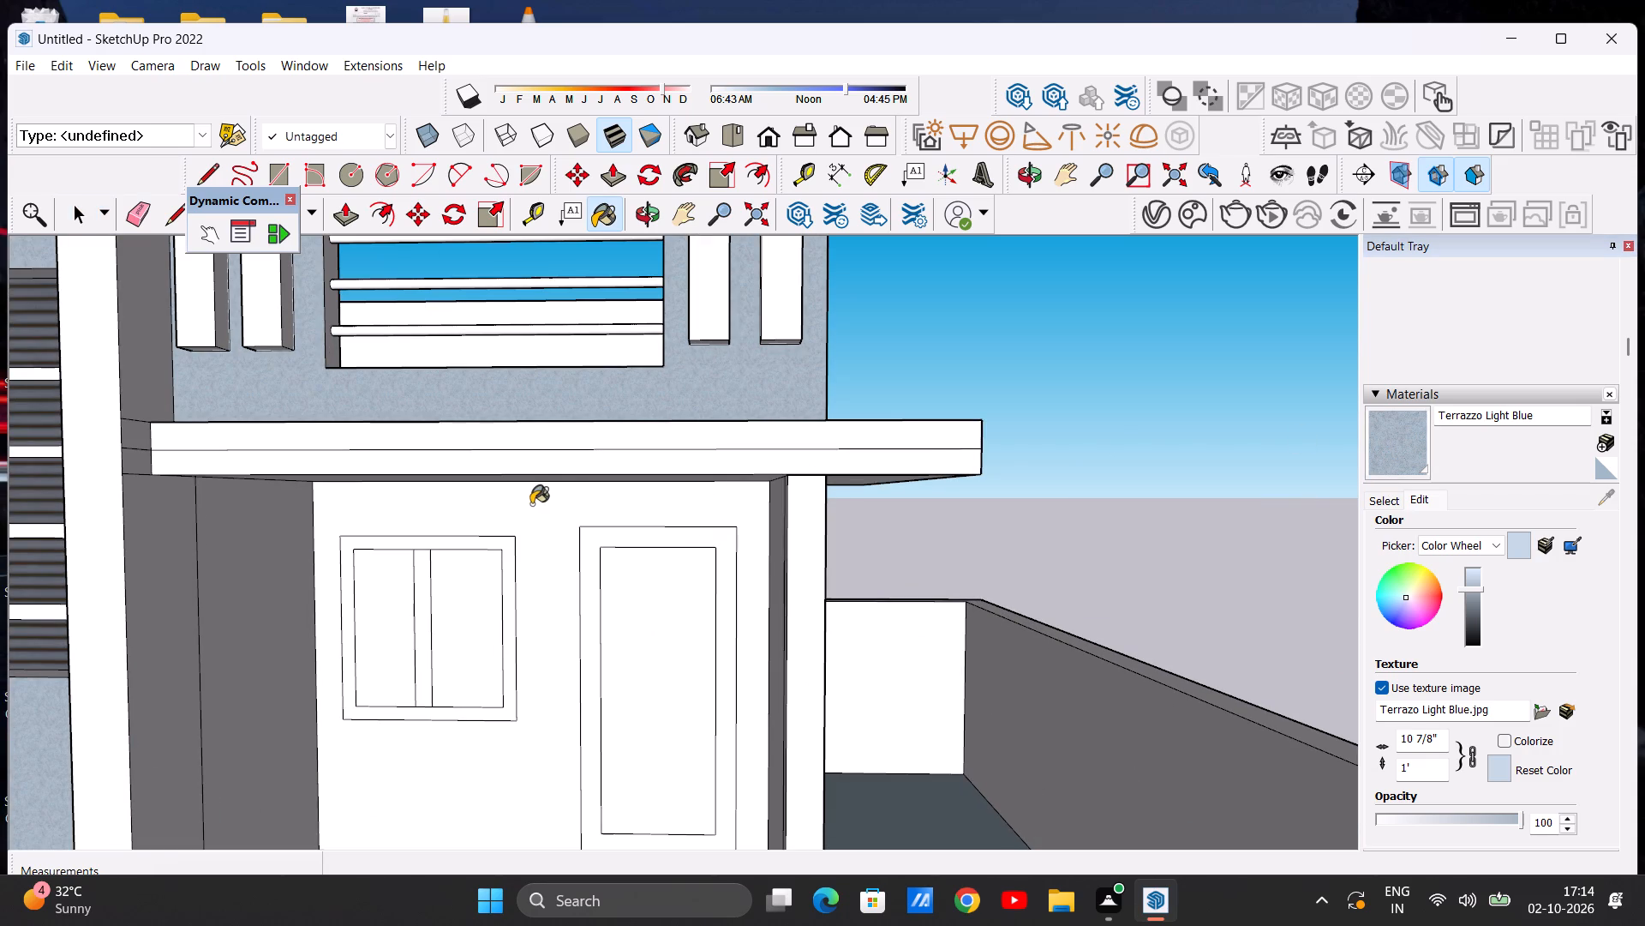
scroll(604, 556, "down", 3)
middle_click_drag(647, 559, 800, 572)
middle_click_drag(776, 583, 727, 589)
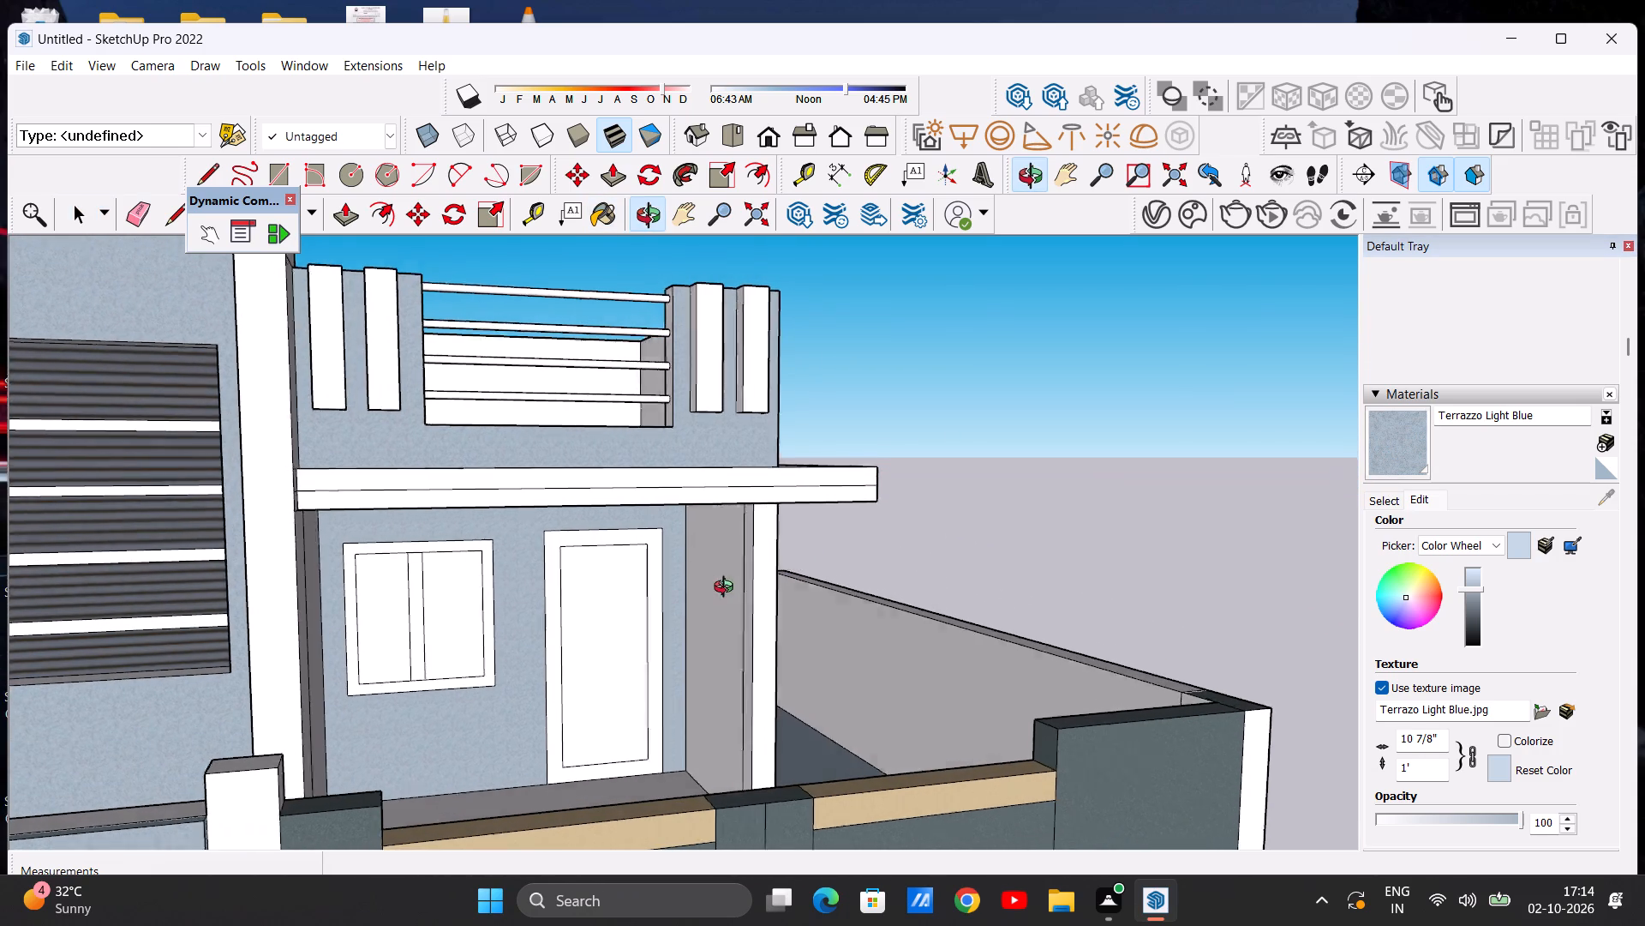
middle_click_drag(727, 589, 727, 589)
scroll(774, 566, "up", 4)
left_click(766, 574)
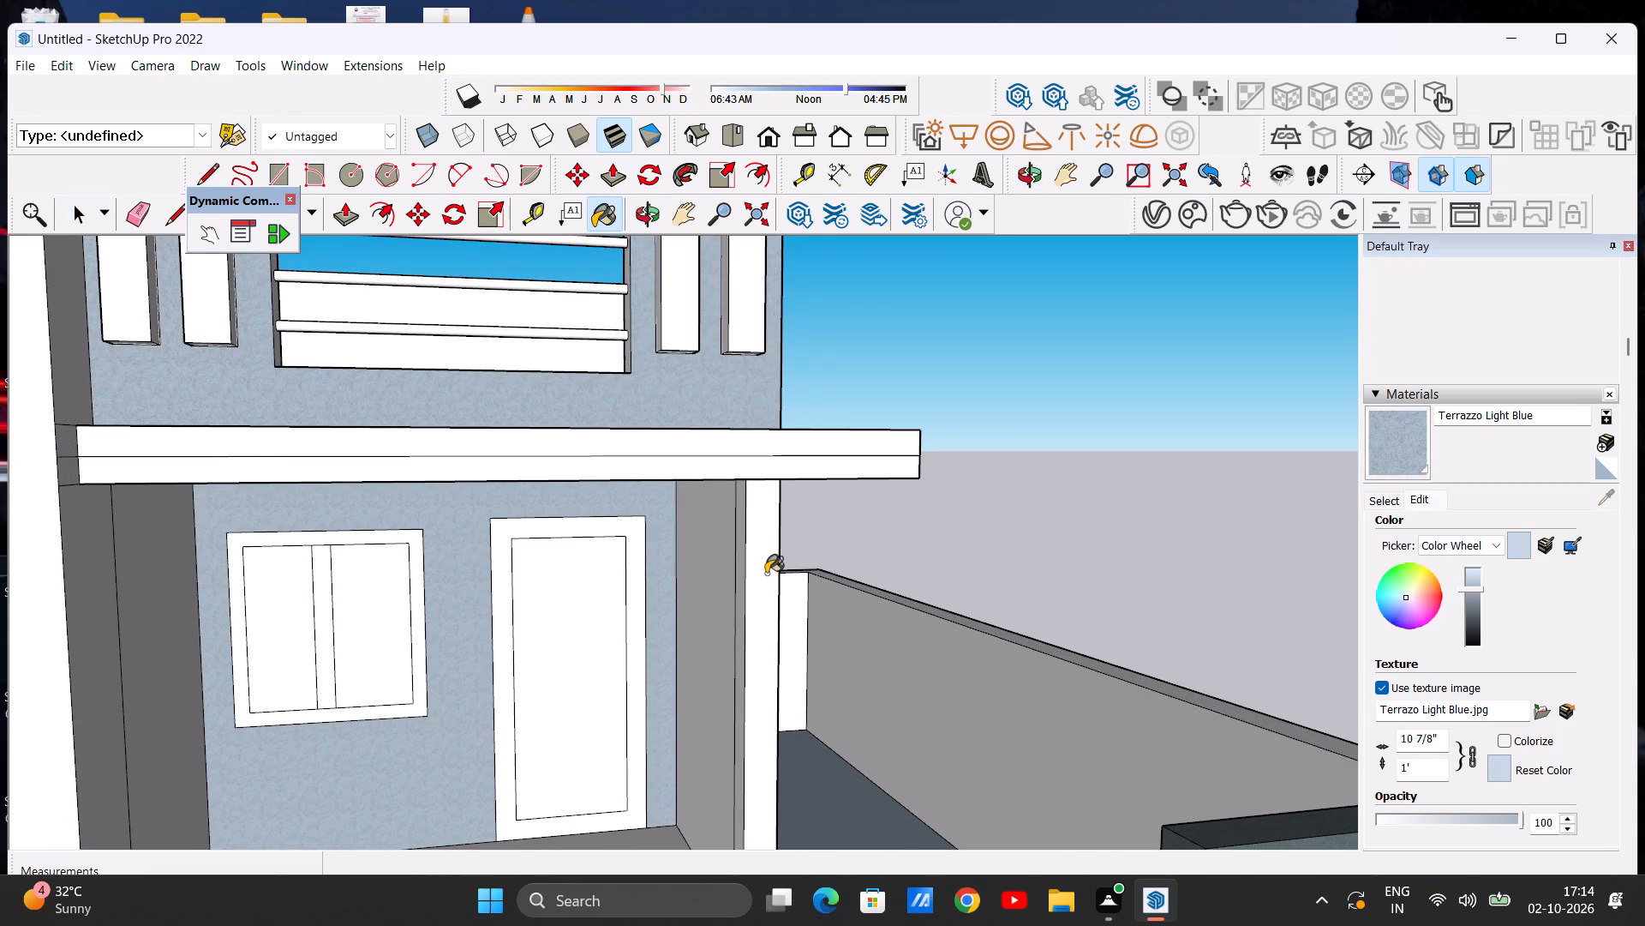
Paint the porch's inner side wall faces on both sides of the front door wall with the darkened Terrazzo Light Blue.
scroll(764, 574, "down", 4)
middle_click_drag(733, 580, 810, 603)
scroll(810, 603, "down", 1)
scroll(781, 598, "up", 7)
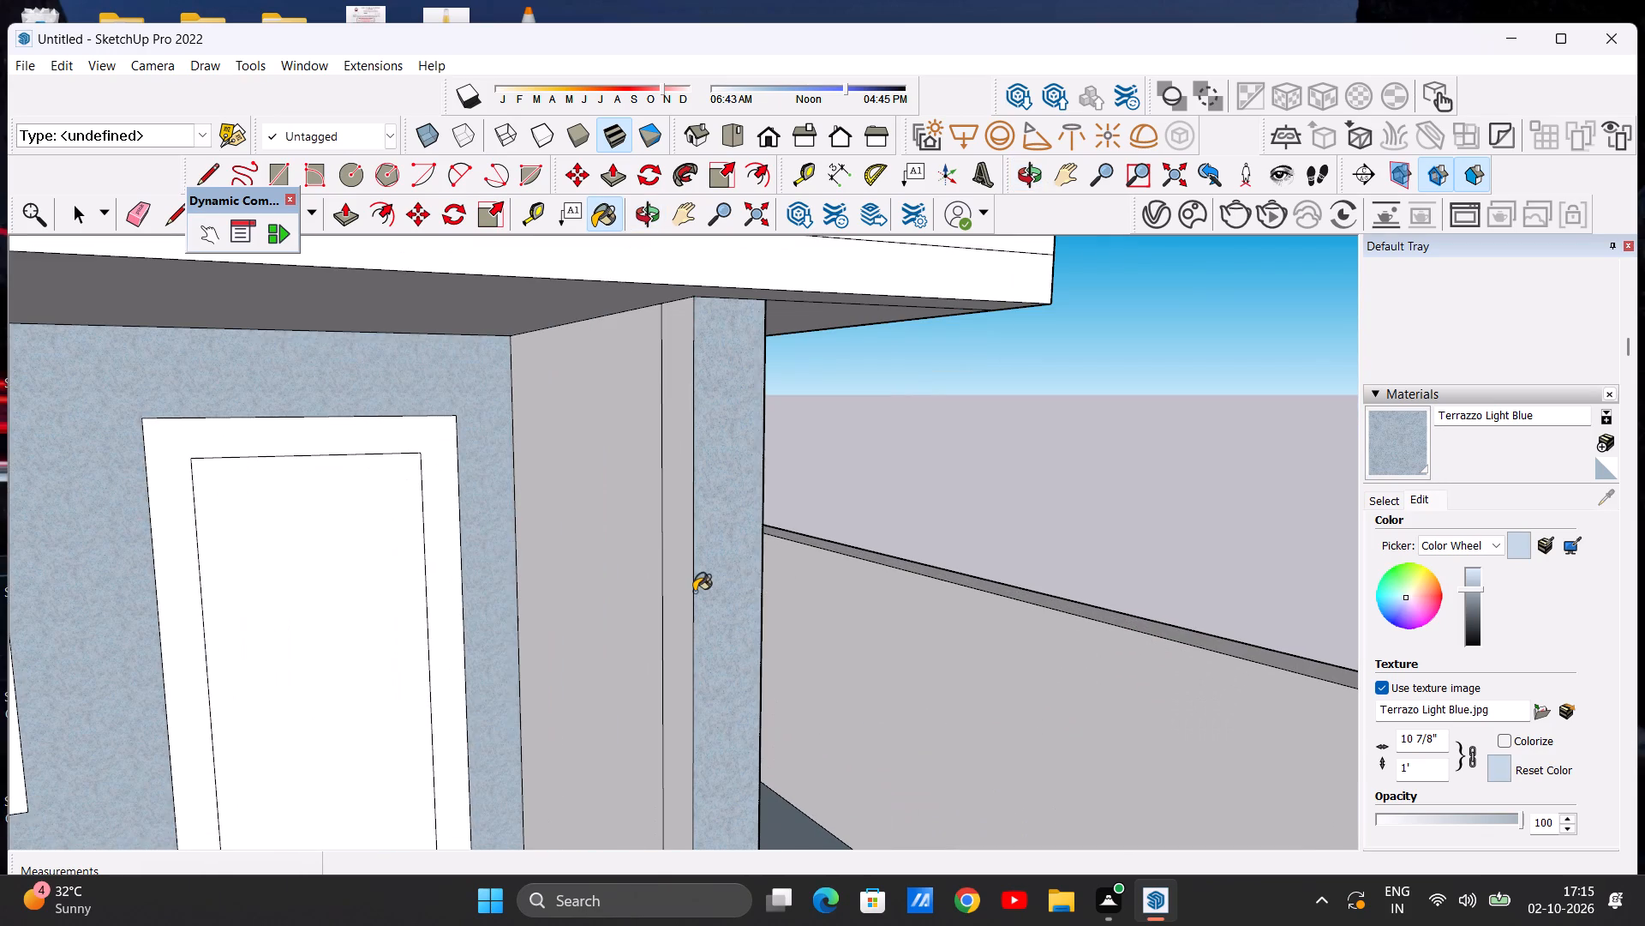
left_click(683, 592)
left_click(629, 582)
scroll(608, 575, "down", 14)
middle_click_drag(640, 561, 476, 565)
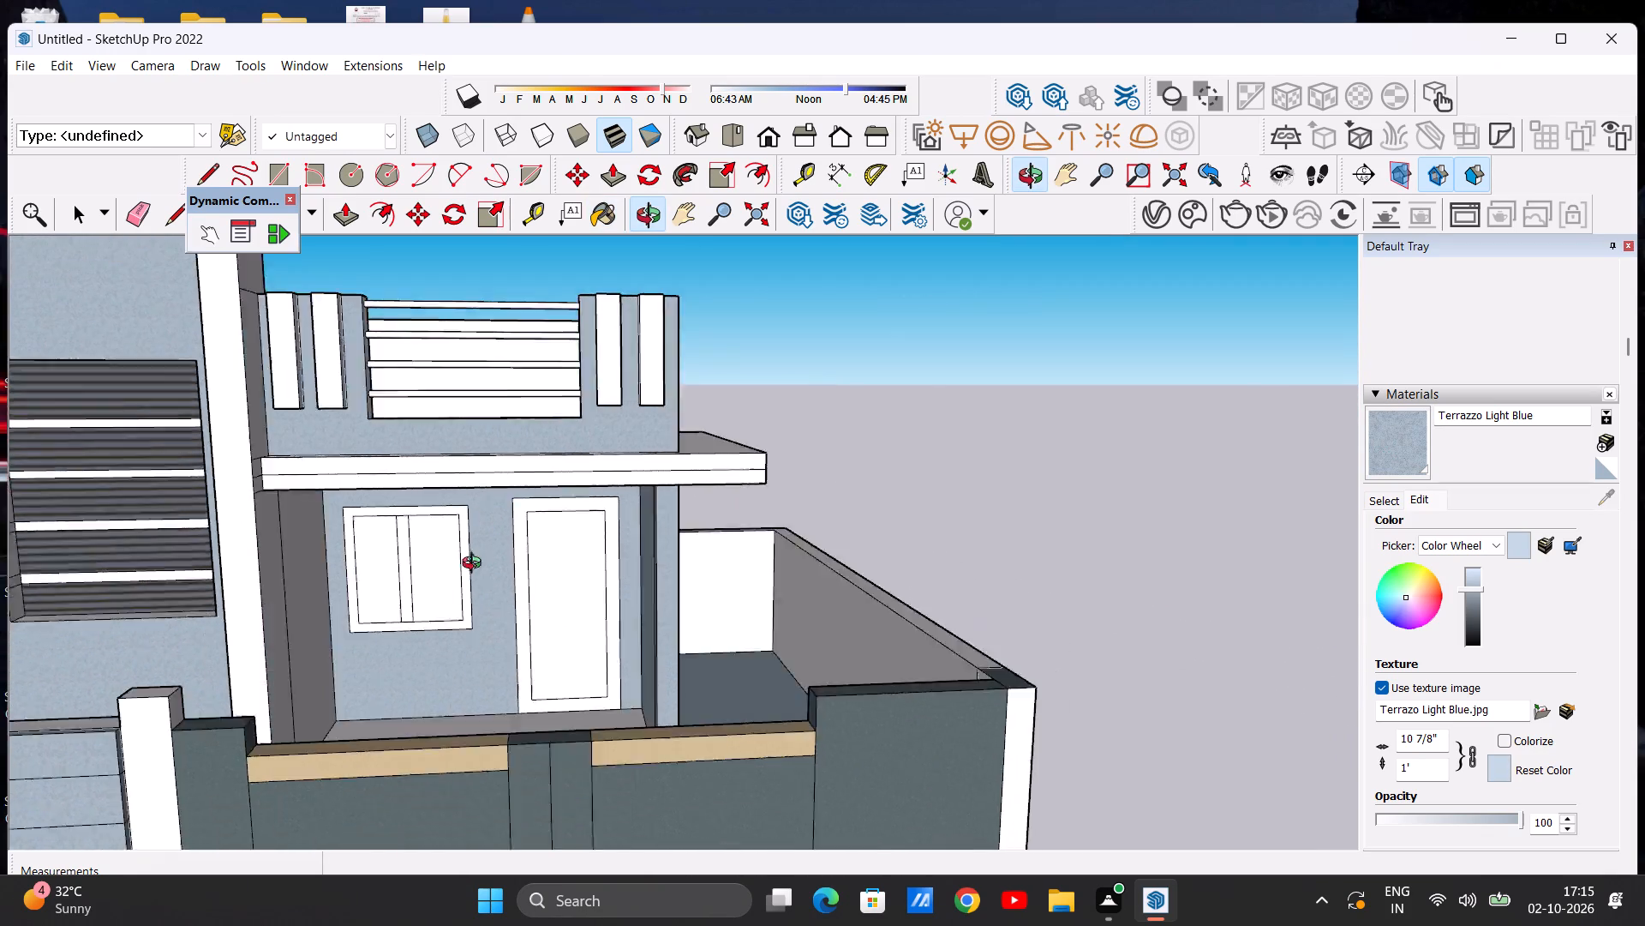
middle_click_drag(476, 565, 361, 565)
scroll(369, 566, "down", 3)
scroll(385, 544, "up", 7)
left_click(385, 541)
left_click(314, 570)
Paint the ground floor's outer side wall with door and window, rear wall and tower-side wall with the darkened Terrazzo Light Blue.
scroll(447, 578, "down", 11)
middle_click_drag(426, 574, 302, 570)
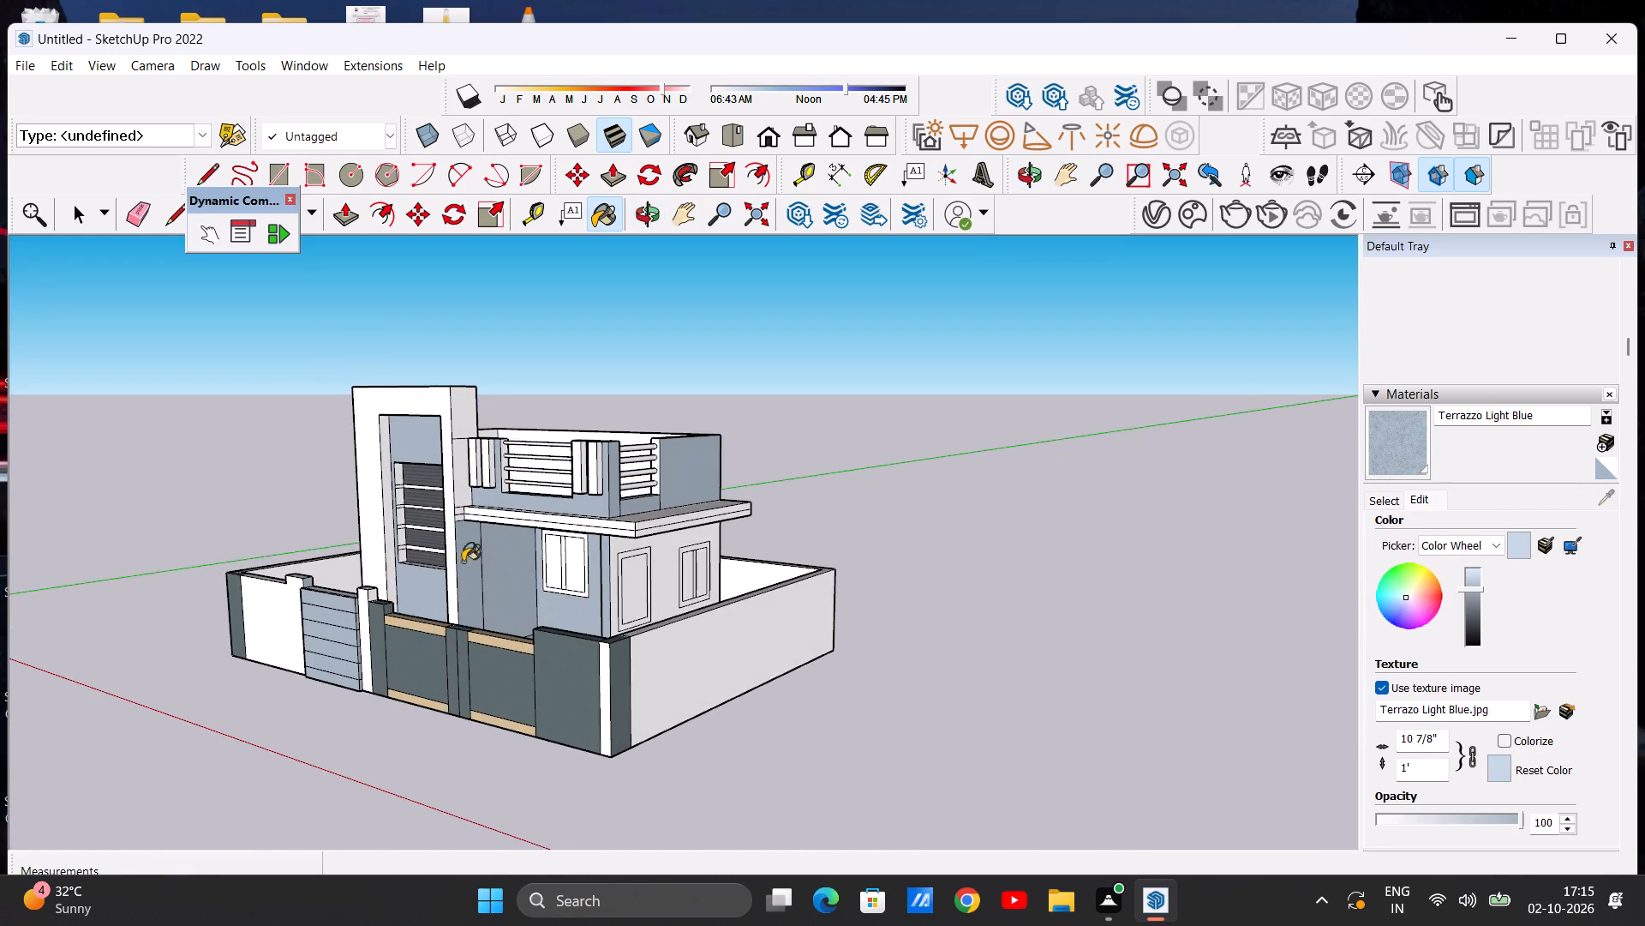
scroll(663, 558, "up", 13)
left_click(664, 514)
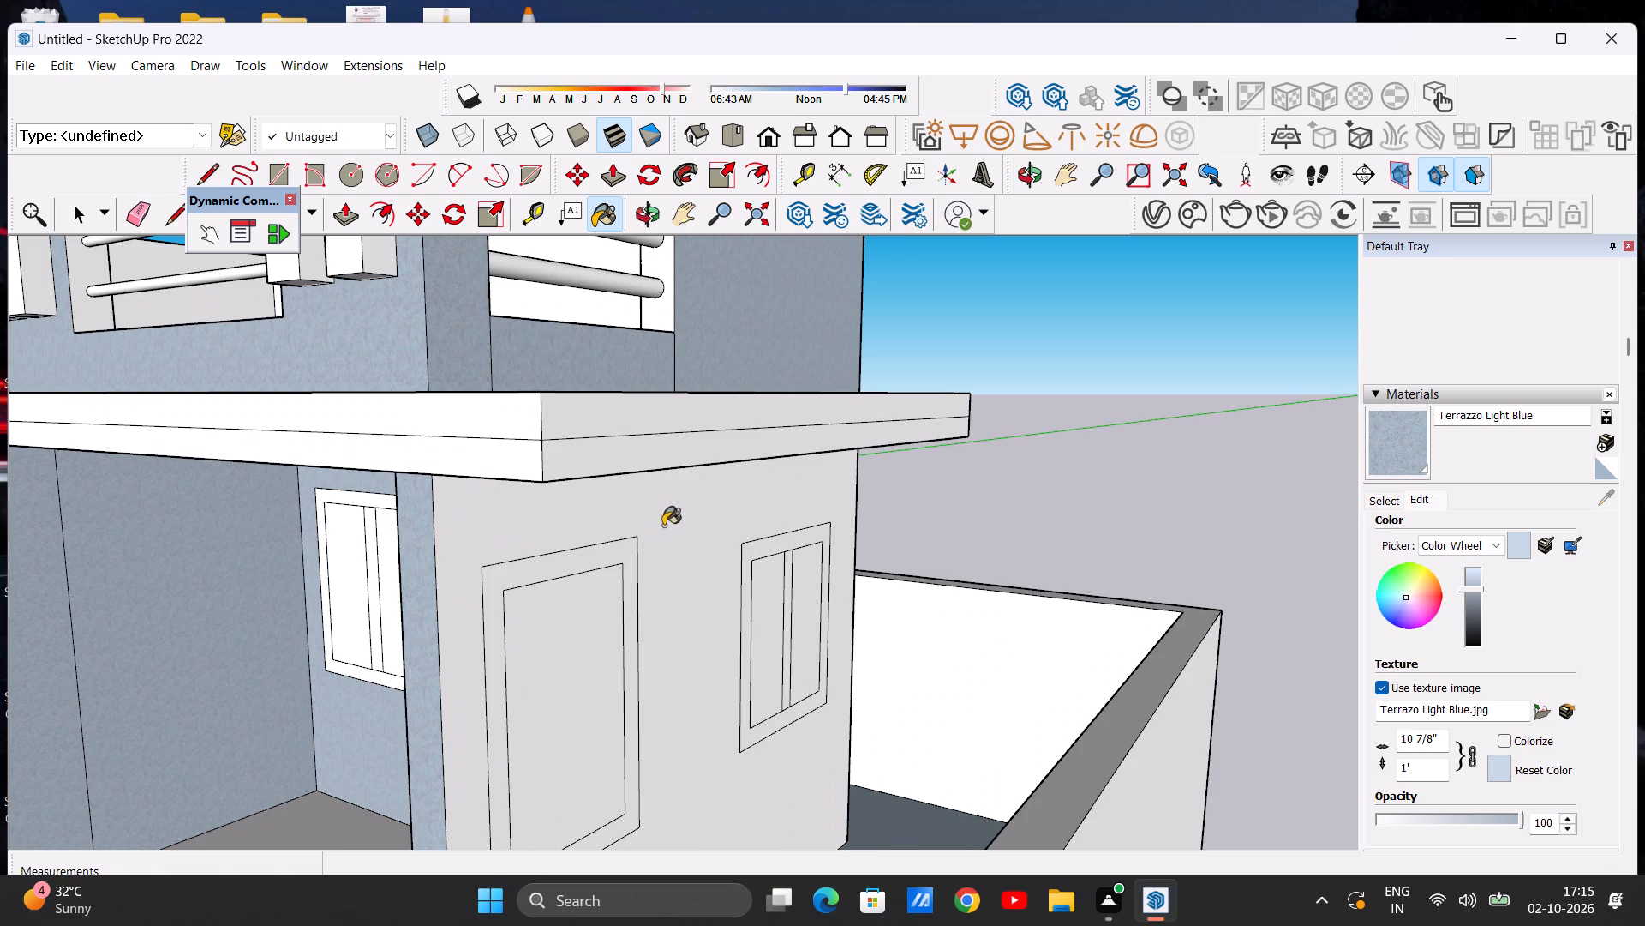
scroll(689, 551, "down", 14)
middle_click_drag(777, 562, 180, 550)
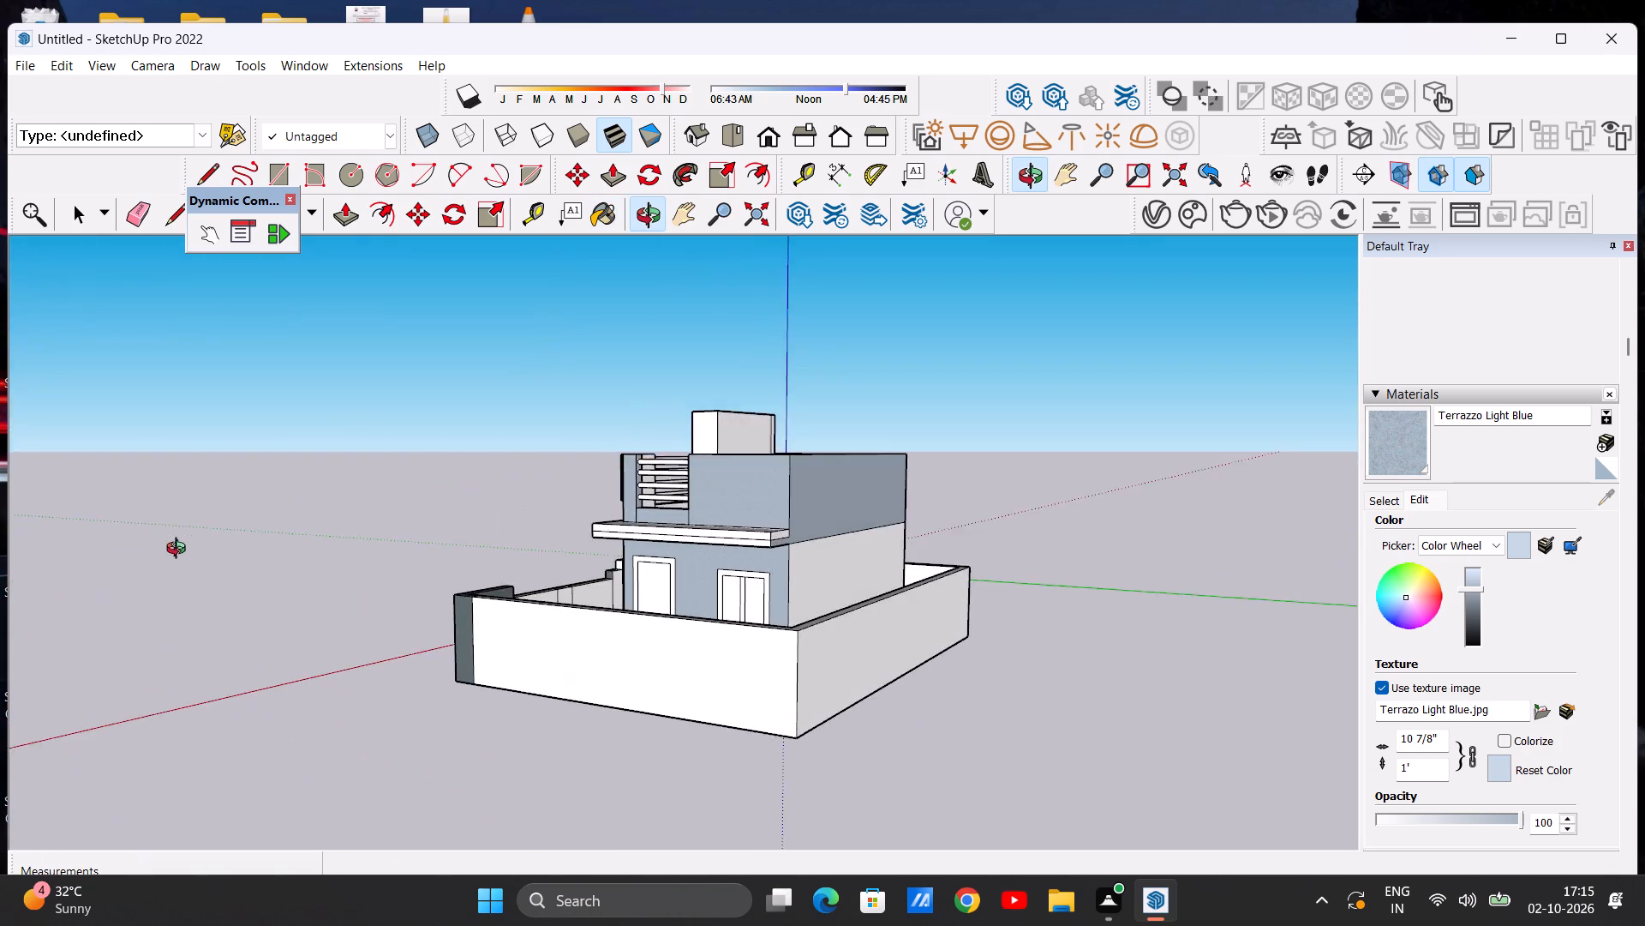
middle_click_drag(180, 550, 178, 562)
scroll(846, 576, "up", 6)
left_click(763, 570)
scroll(708, 568, "down", 9)
middle_click_drag(829, 550, 342, 551)
middle_click_drag(738, 561, 380, 545)
scroll(734, 566, "up", 6)
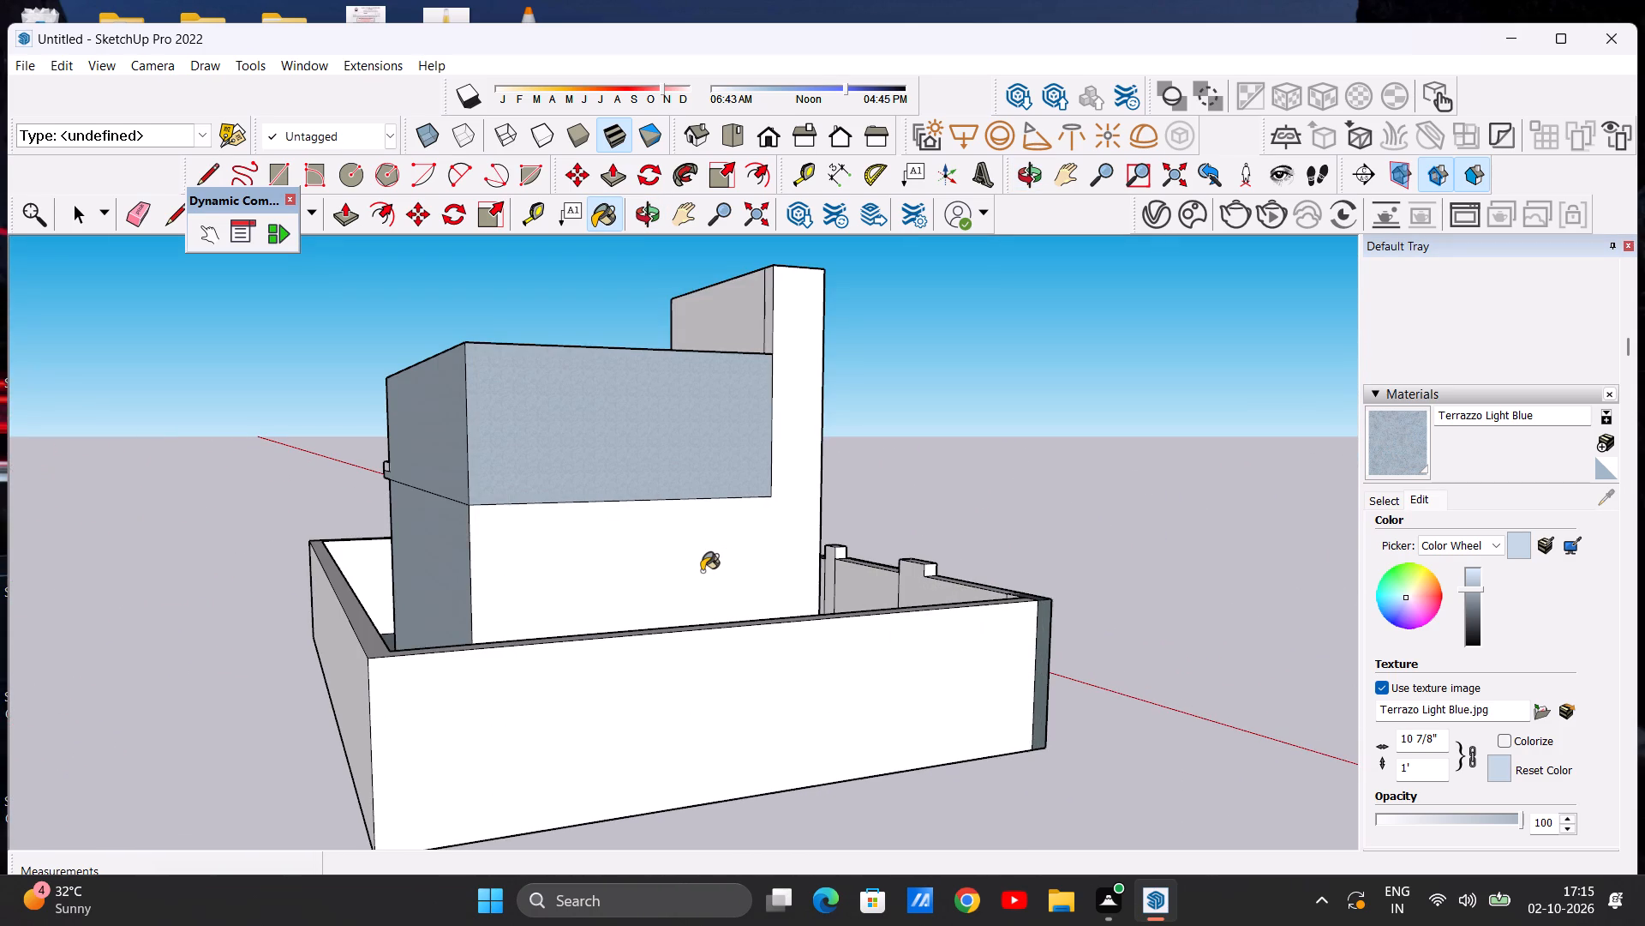
left_click(676, 575)
Examine the repainted house from the front at several distances and heights, looking for surfaces that still lack a finish.
scroll(647, 559, "down", 13)
middle_click_drag(864, 531, 373, 538)
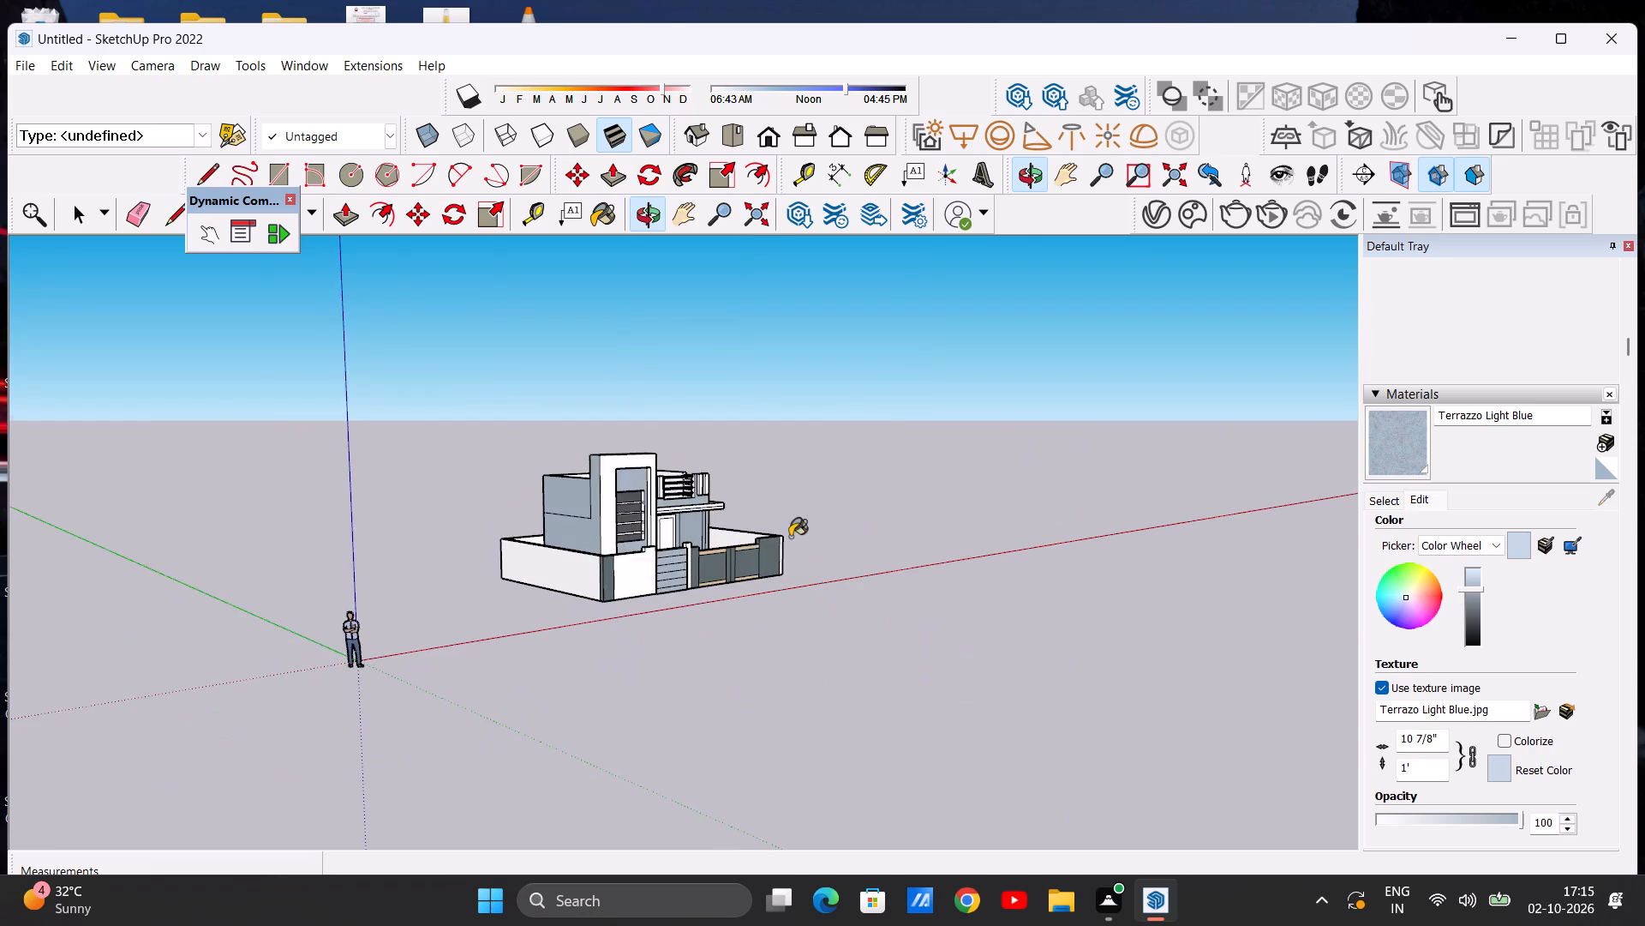
middle_click_drag(763, 544, 461, 526)
middle_click_drag(619, 508, 622, 566)
scroll(631, 513, "up", 9)
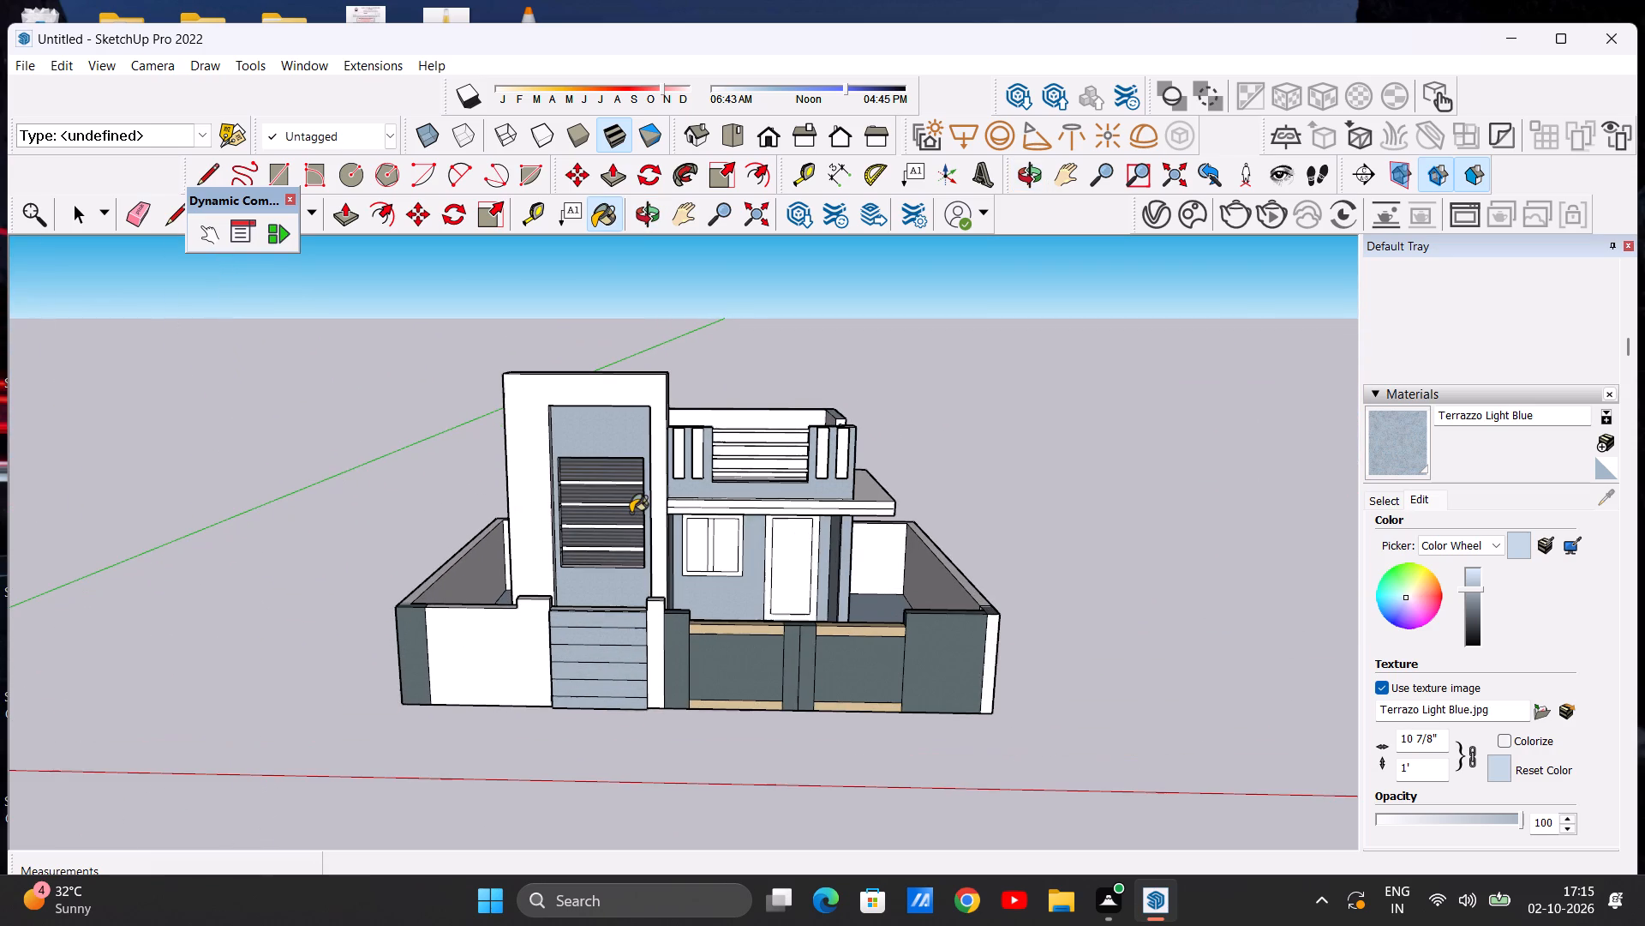
key("space")
scroll(729, 515, "up", 6)
middle_click_drag(724, 544, 721, 491)
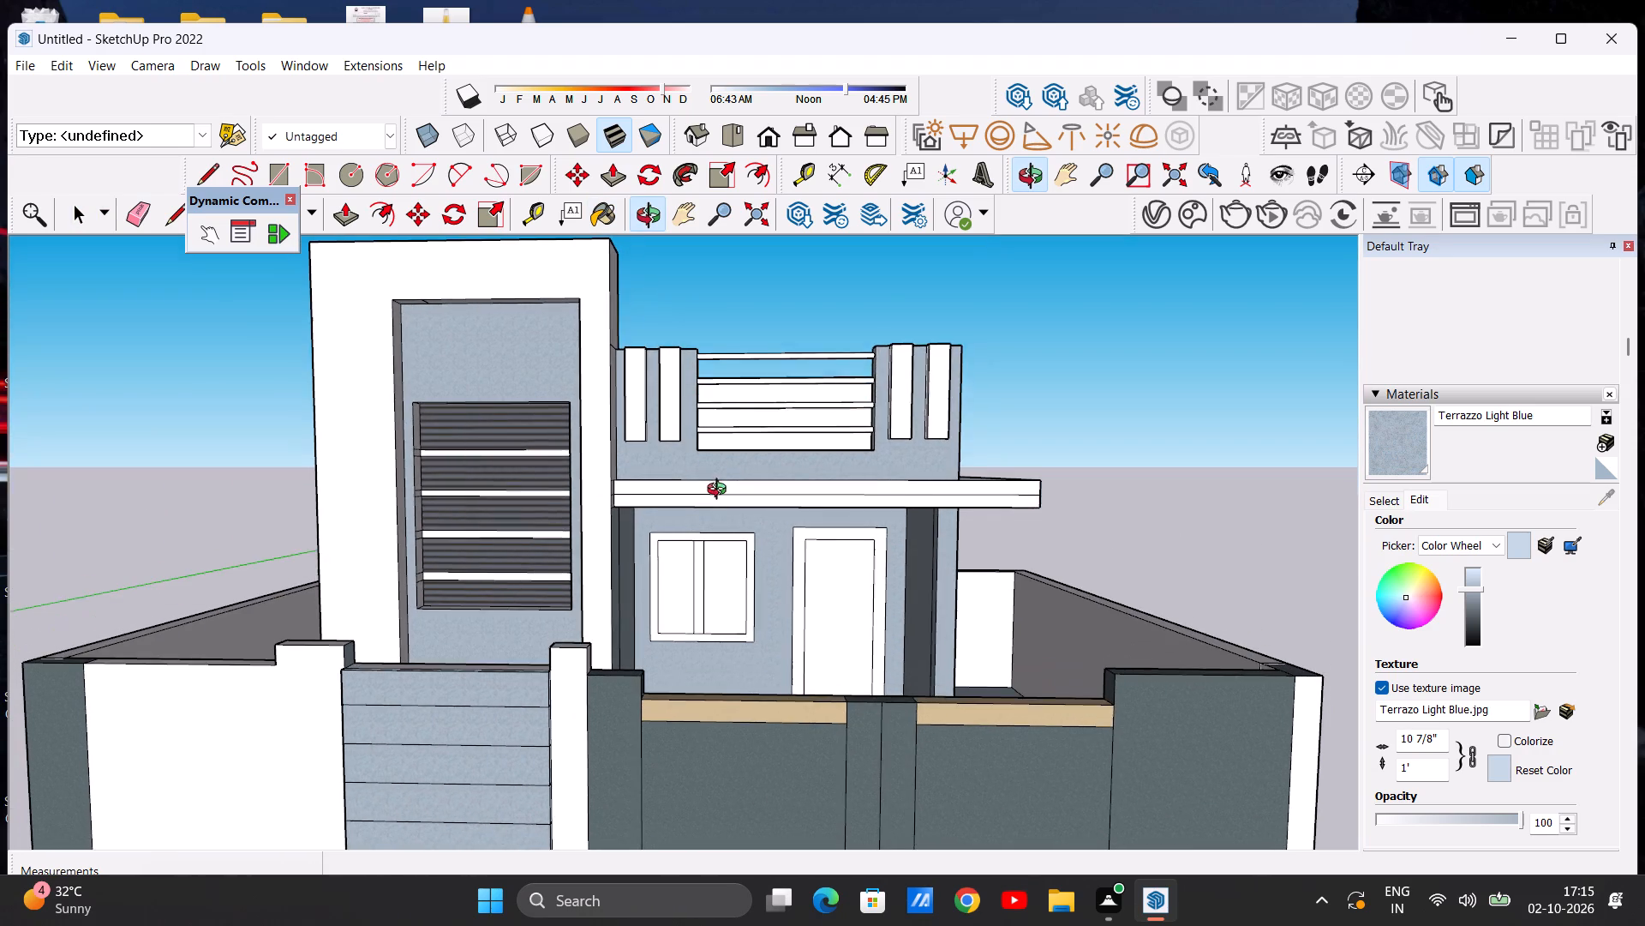
middle_click_drag(721, 491, 721, 491)
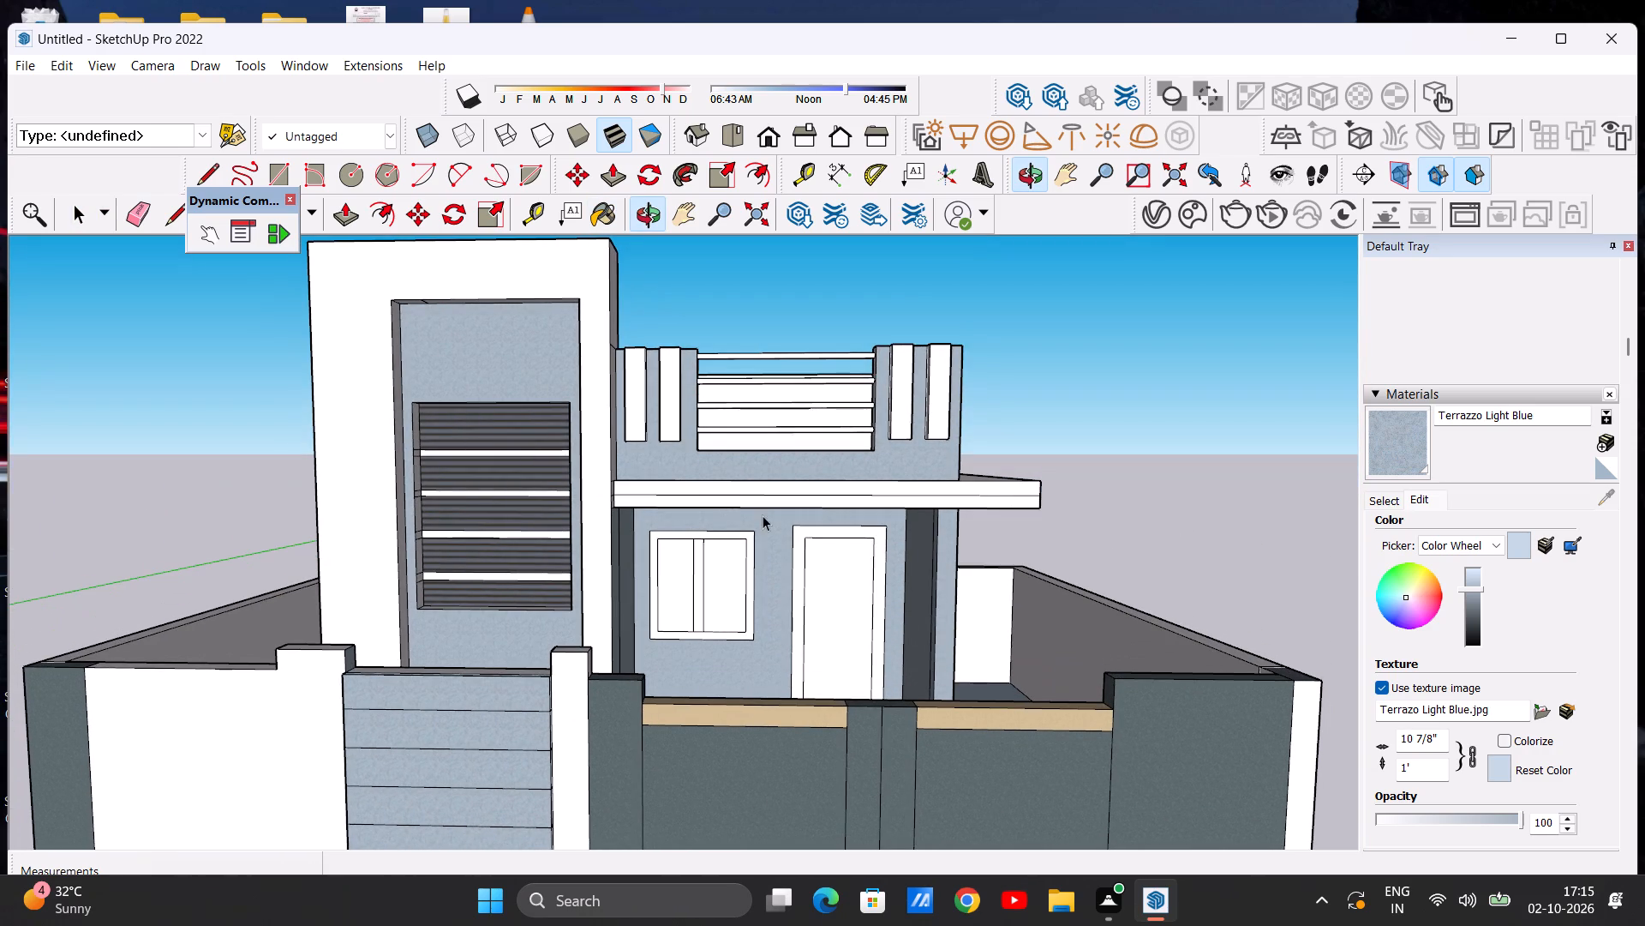
scroll(766, 515, "down", 9)
scroll(772, 542, "up", 5)
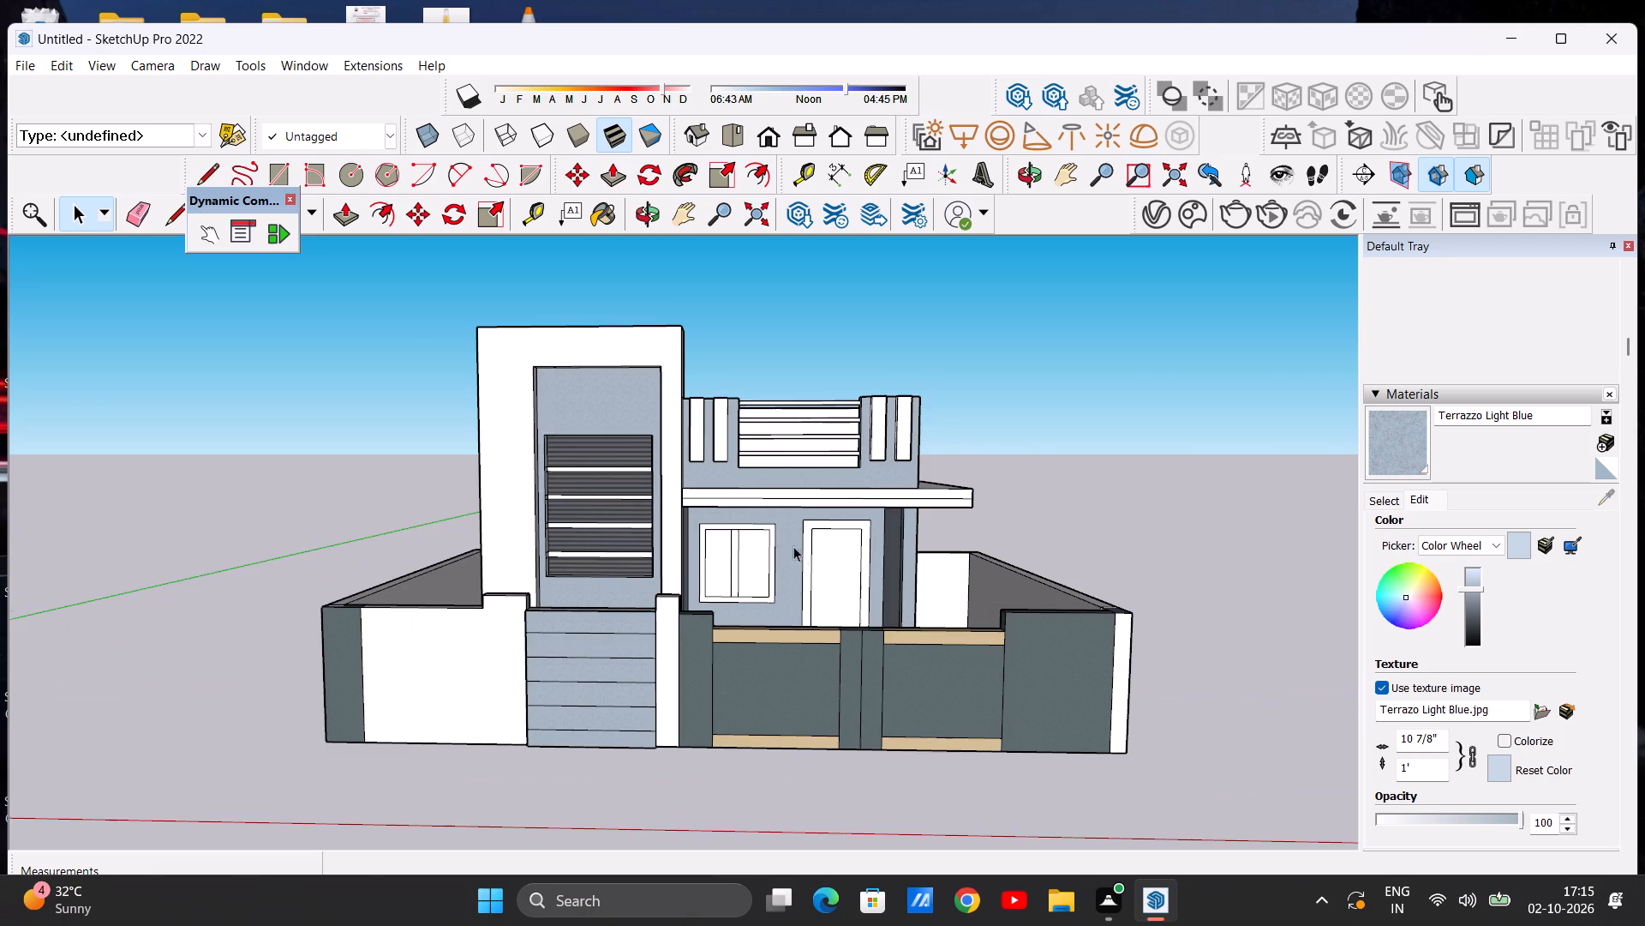
scroll(809, 549, "up", 4)
scroll(804, 549, "down", 5)
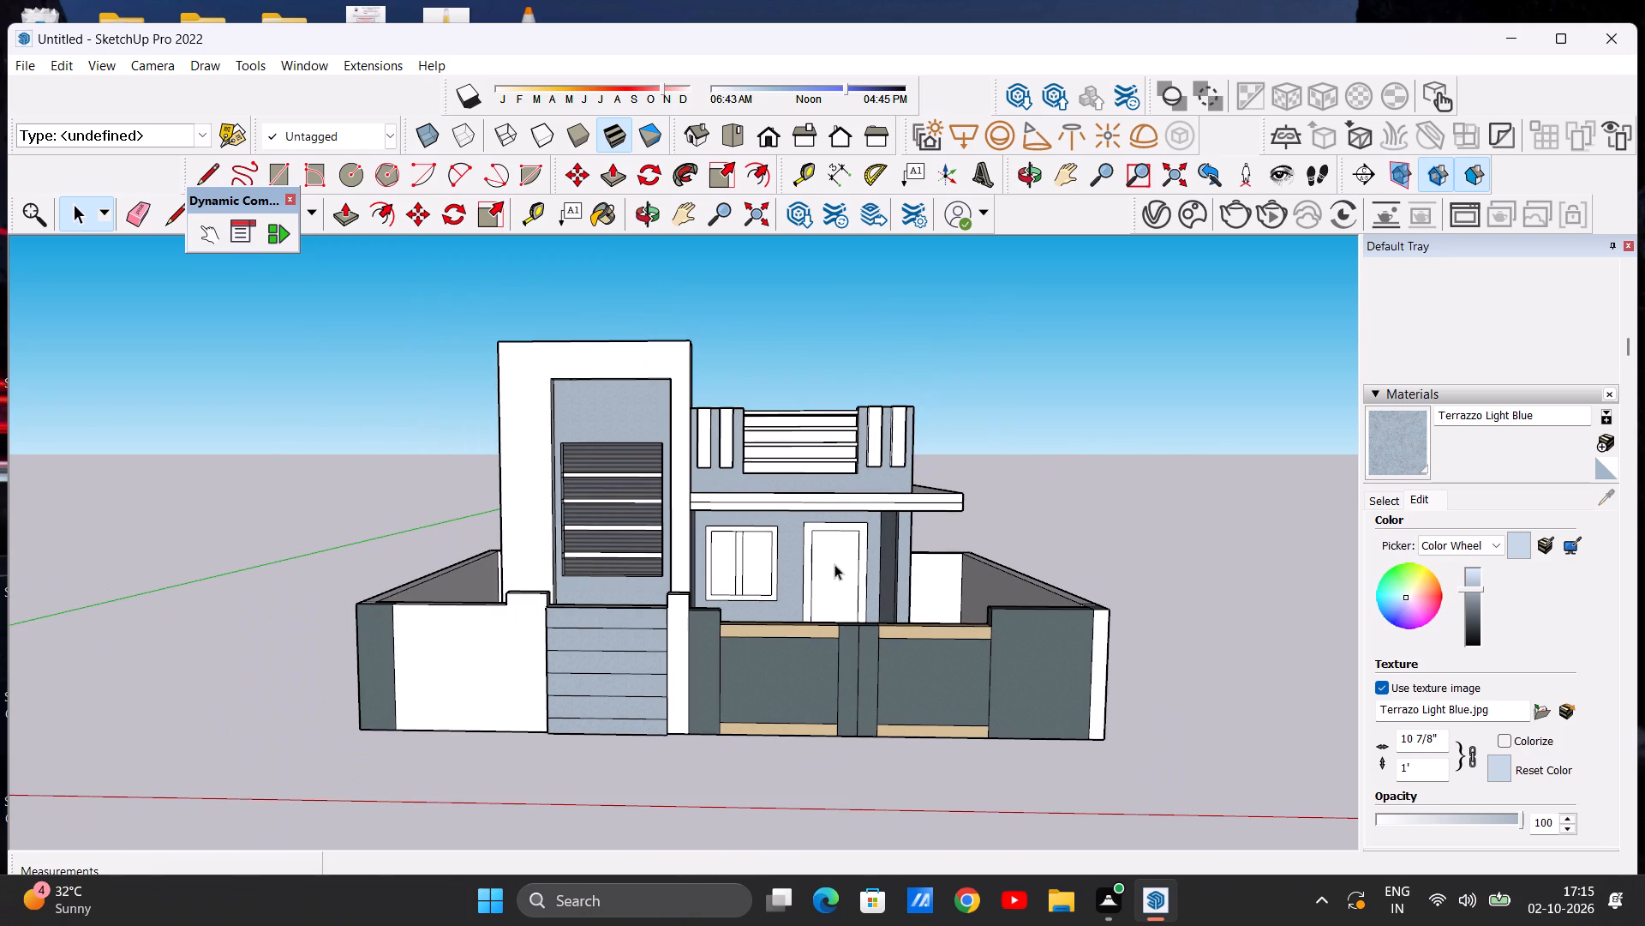
middle_click_drag(805, 557, 775, 660)
middle_click_drag(786, 654, 793, 604)
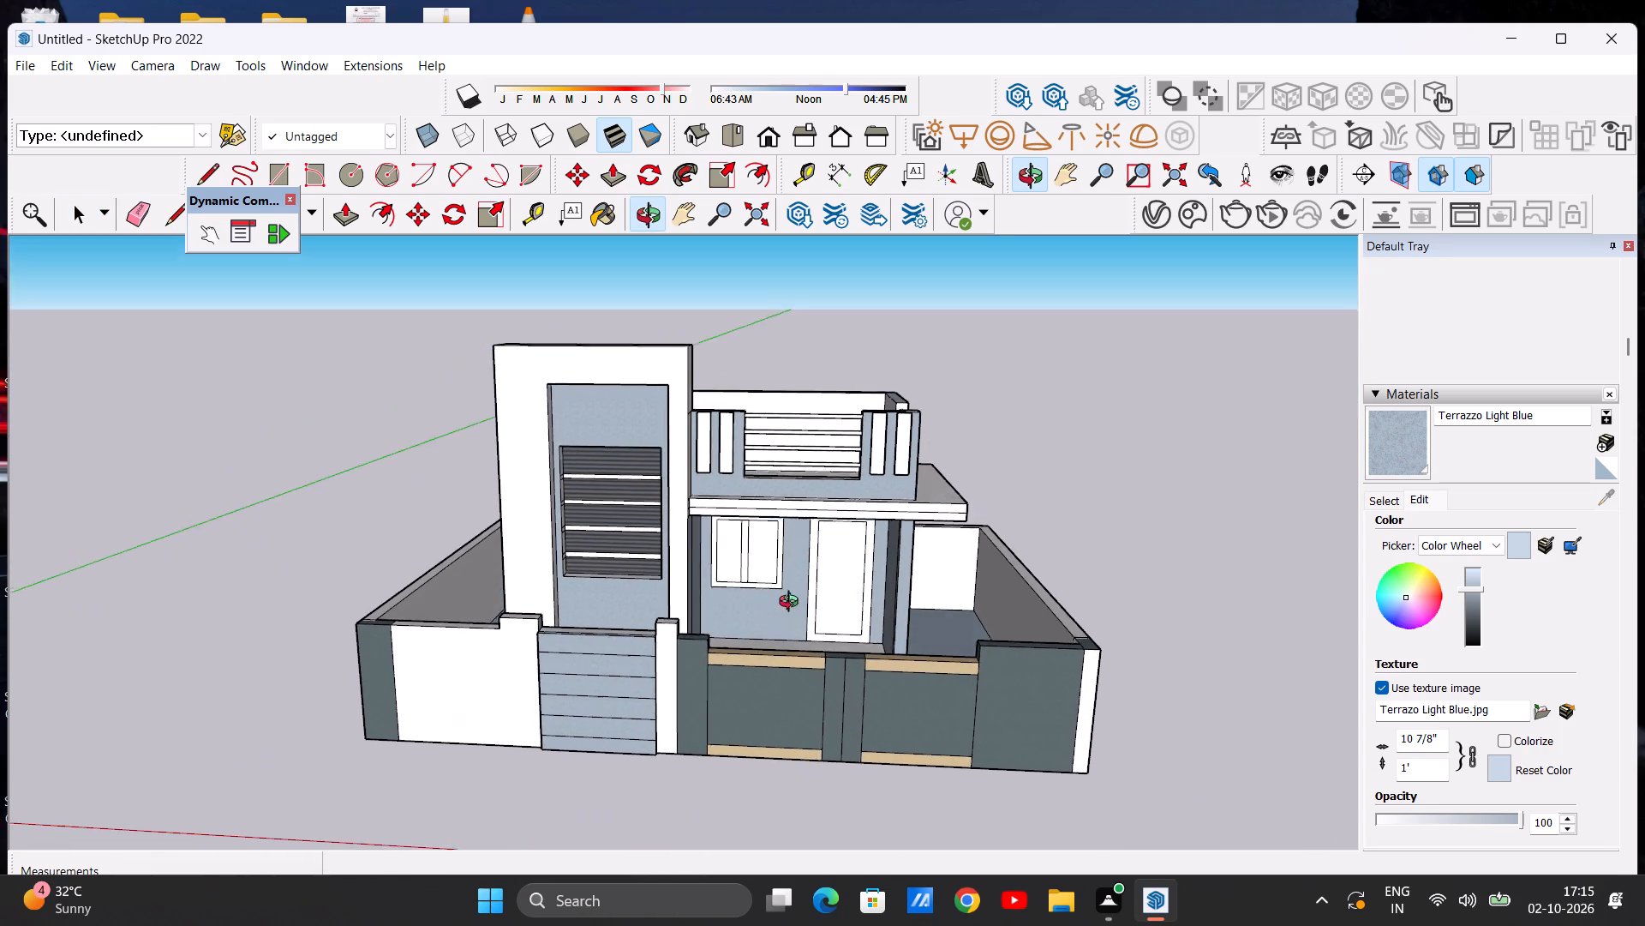
middle_click_drag(793, 604, 795, 597)
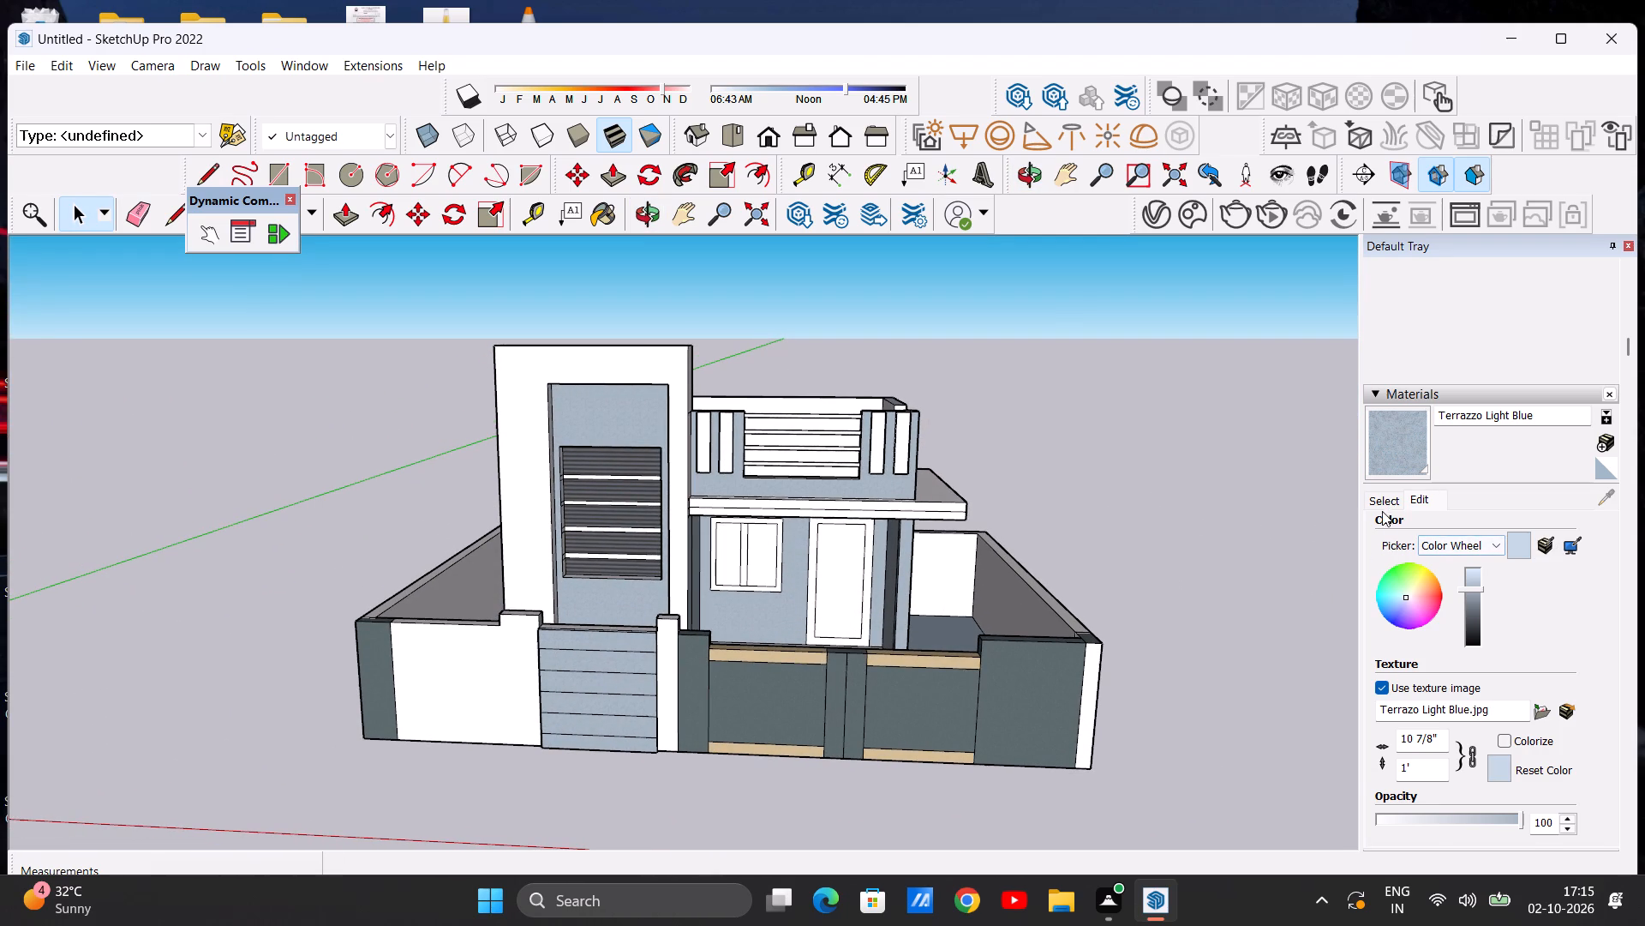
Paint the front face of the boundary wall panel beside the small gate with Color D01 from the Colors collection.
left_click(1382, 503)
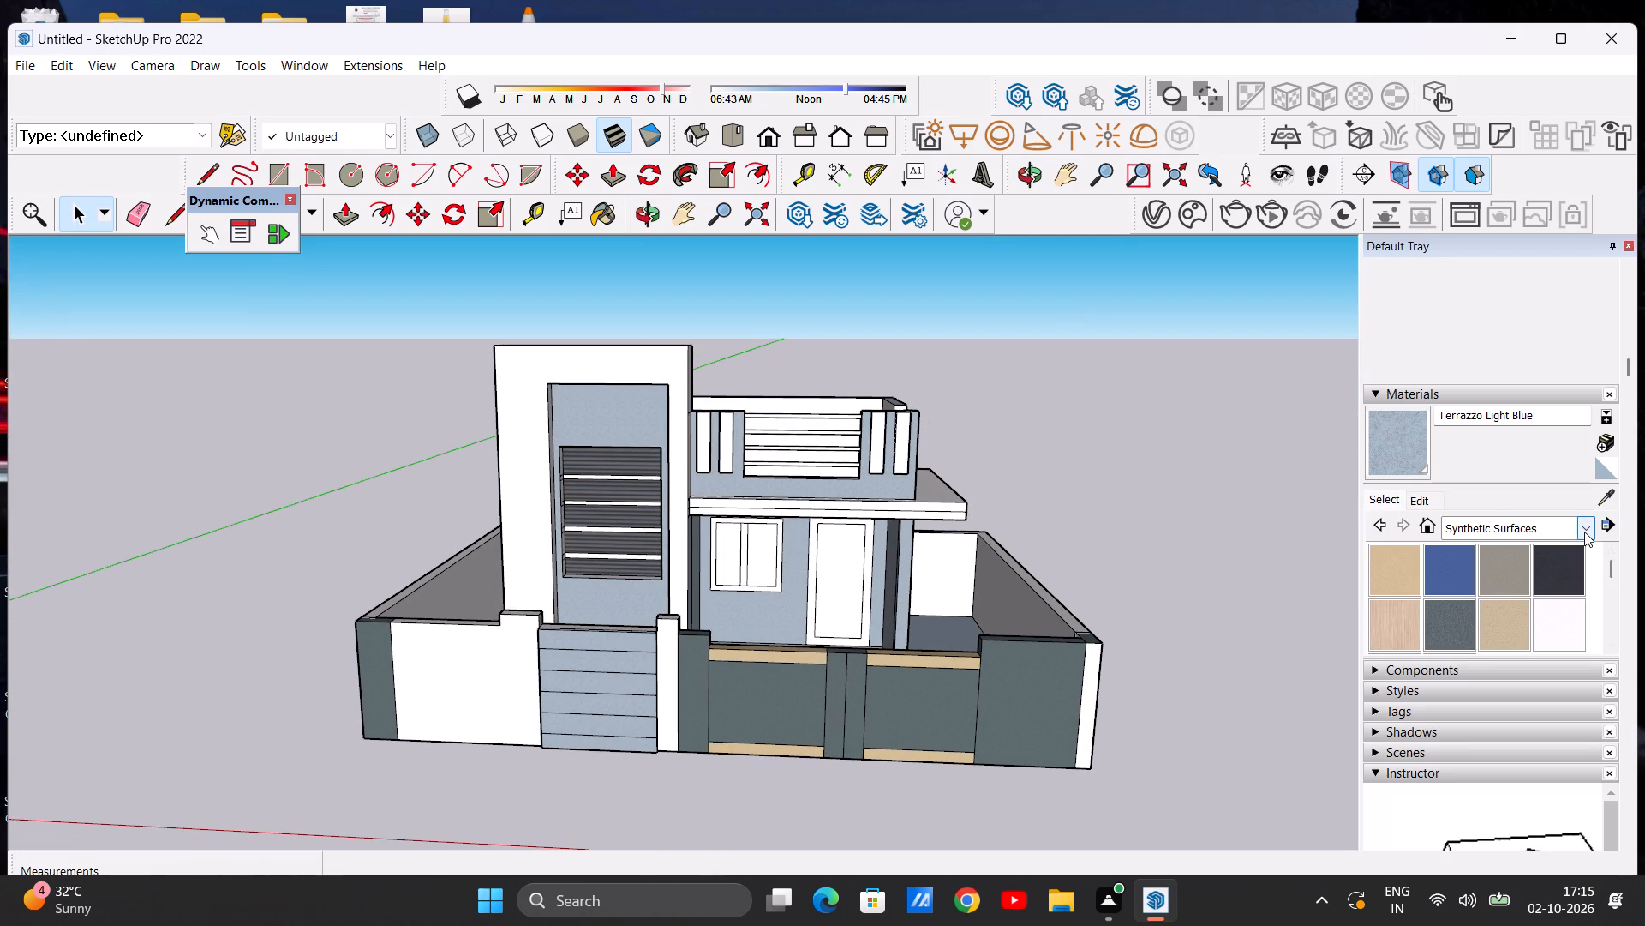
left_click(1584, 532)
left_click(1546, 599)
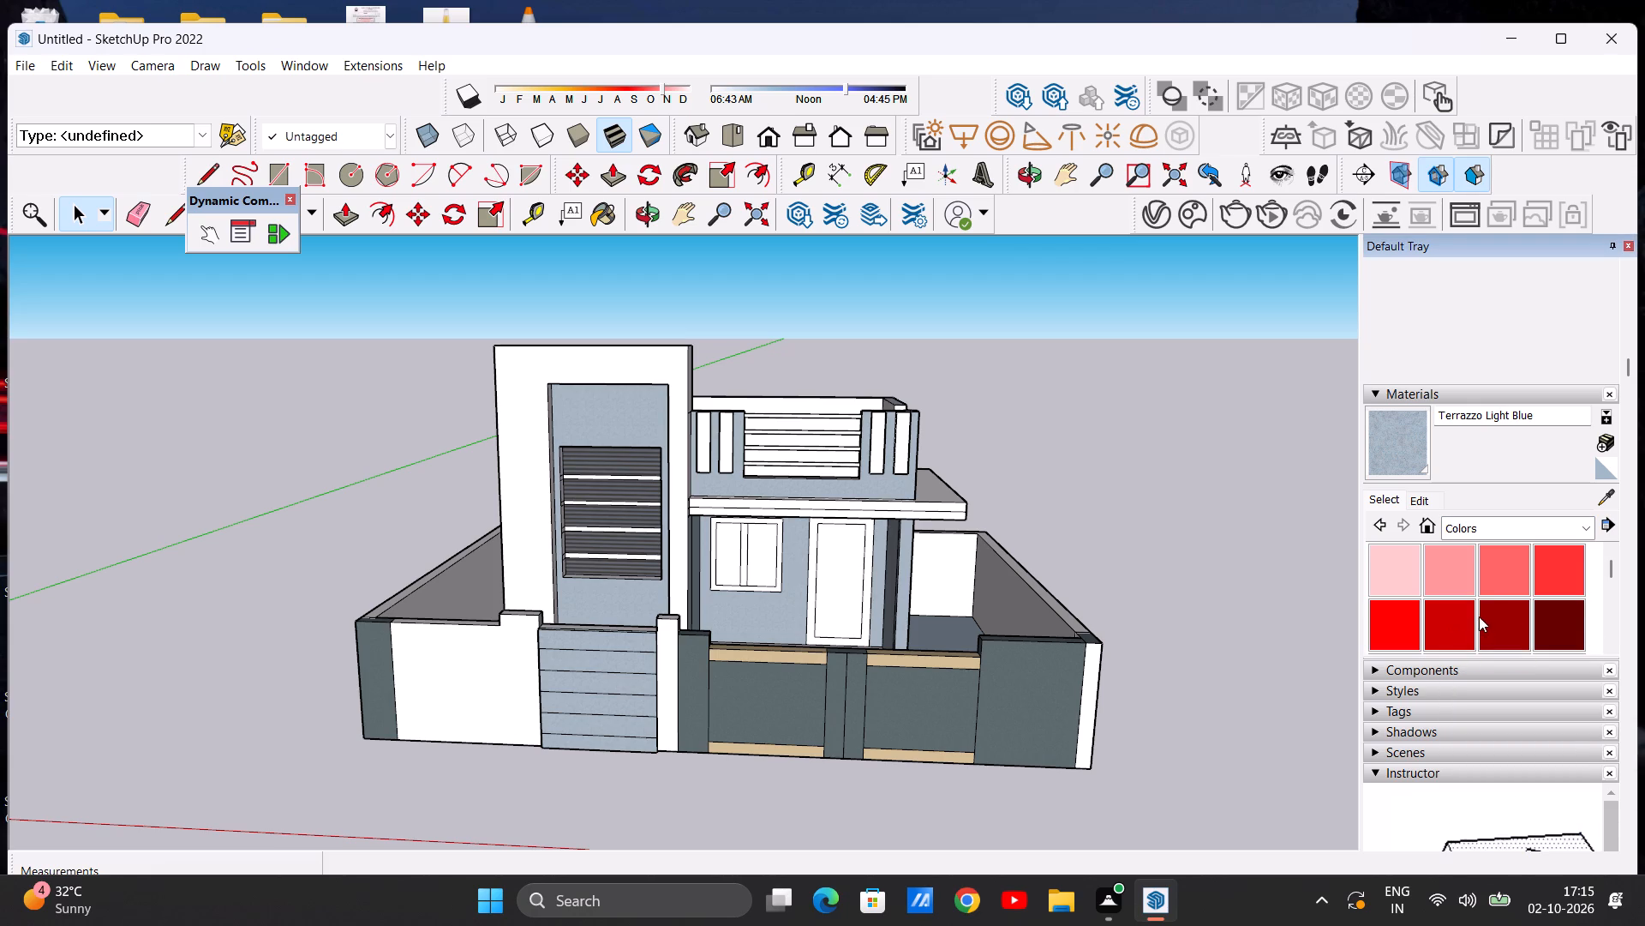
scroll(1492, 605, "down", 3)
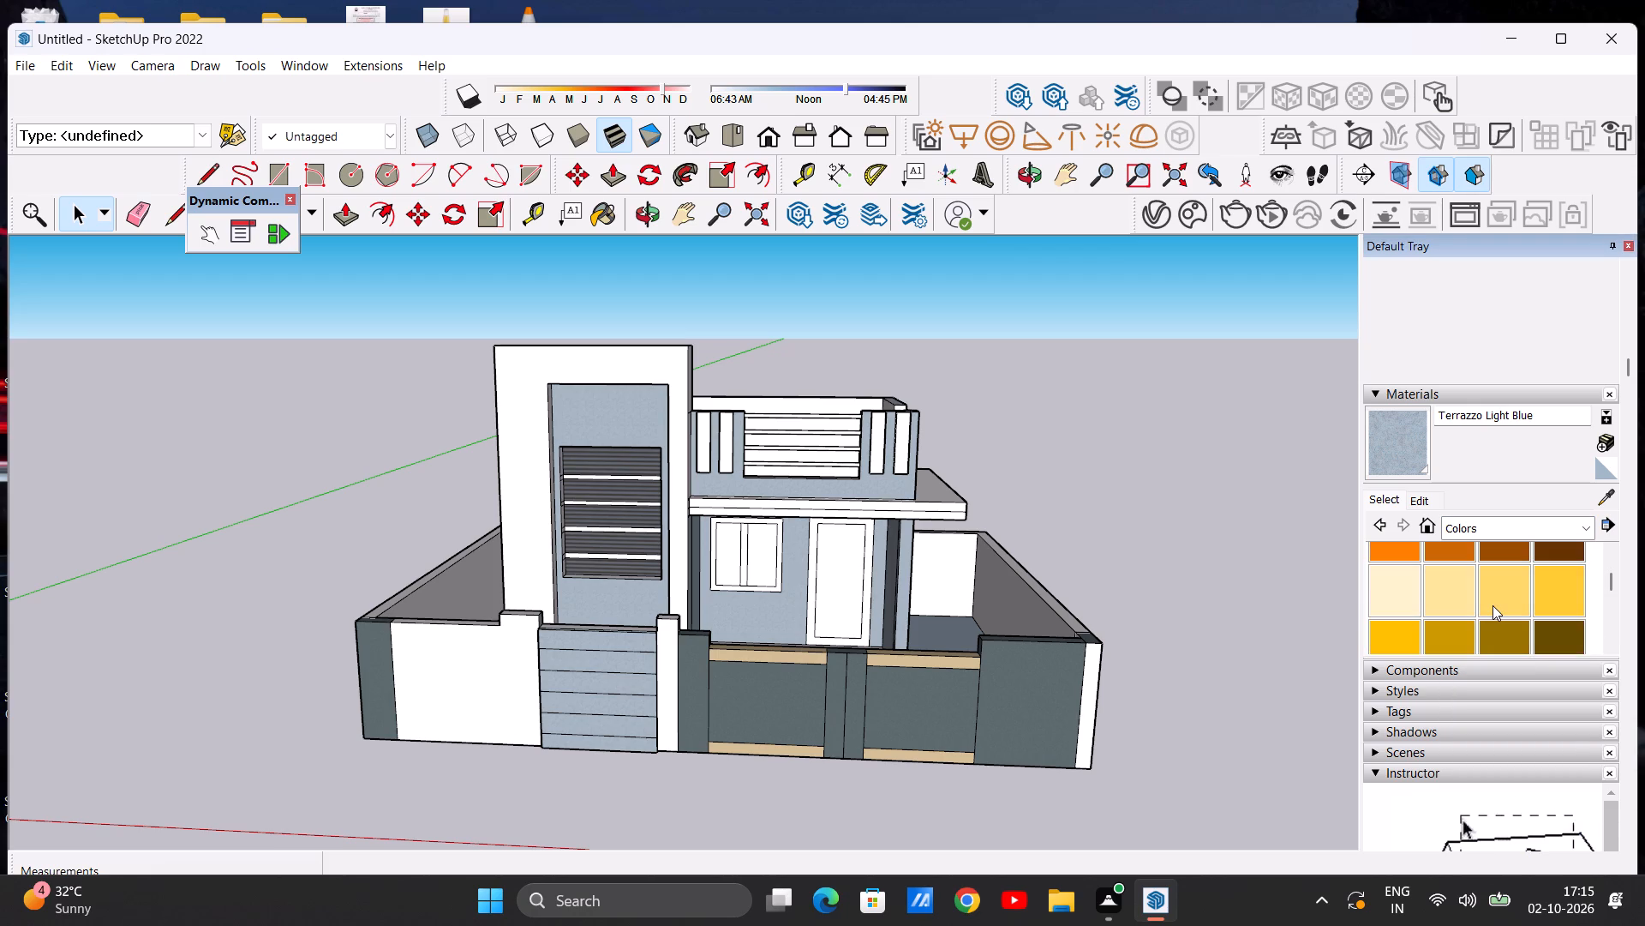
left_click(1390, 578)
scroll(1472, 586, "down", 8)
scroll(454, 641, "up", 5)
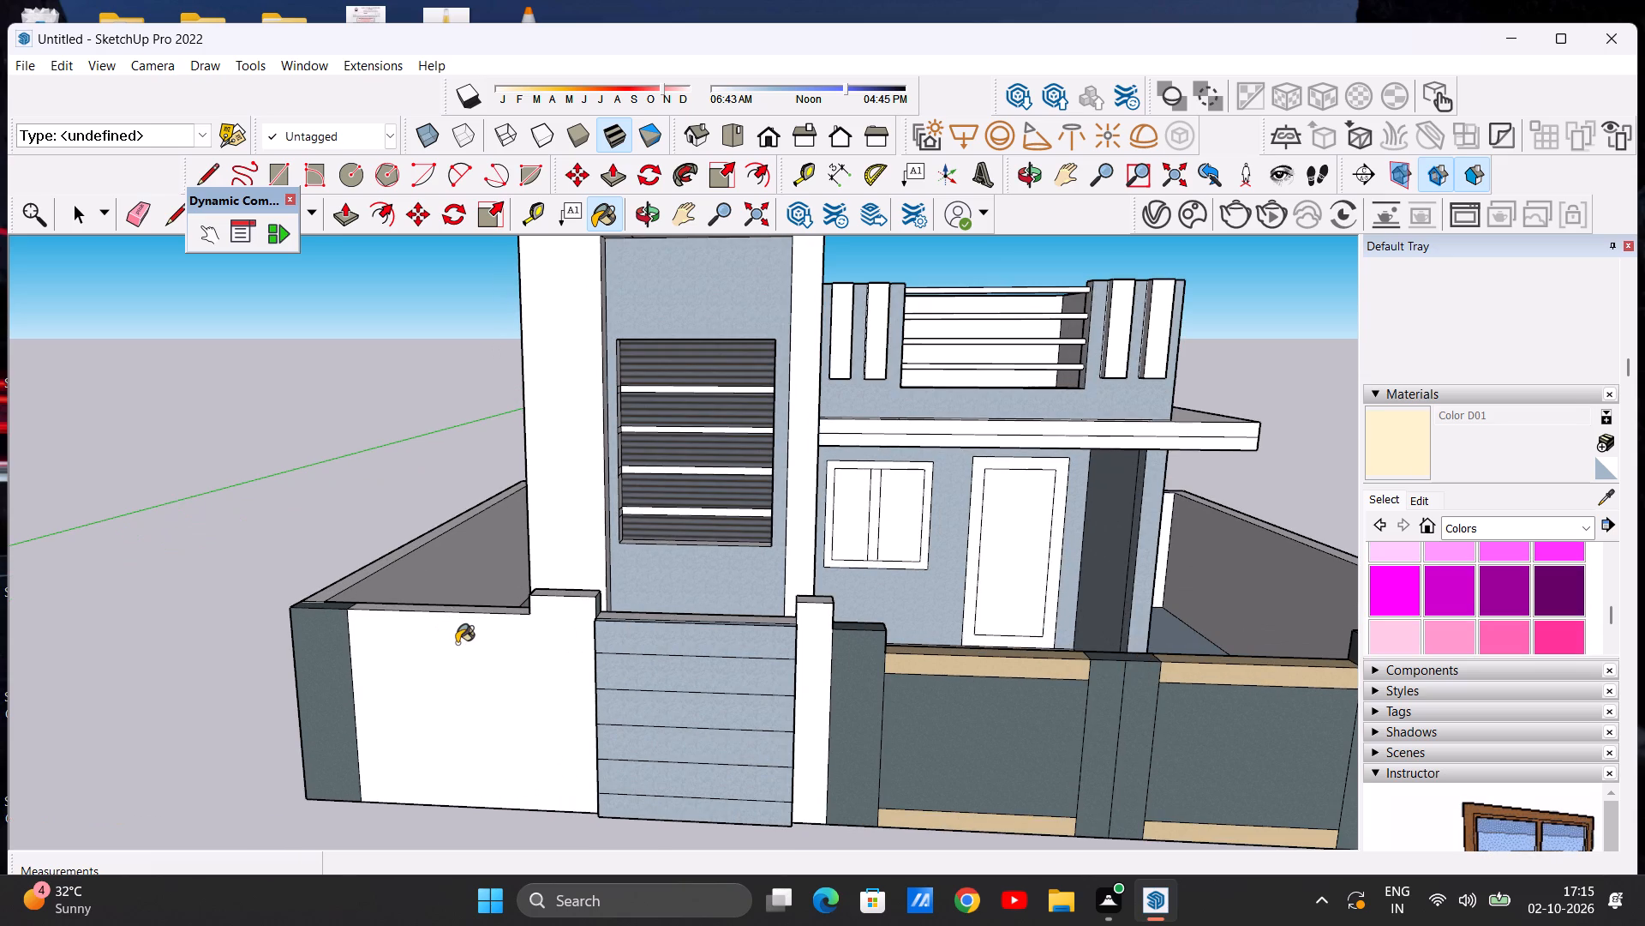
left_click(457, 643)
Paint Color D01 on the front wall panel's top faces, the small gate's top, and the top and sides of its other post.
scroll(562, 622, "up", 5)
middle_click_drag(577, 585, 577, 702)
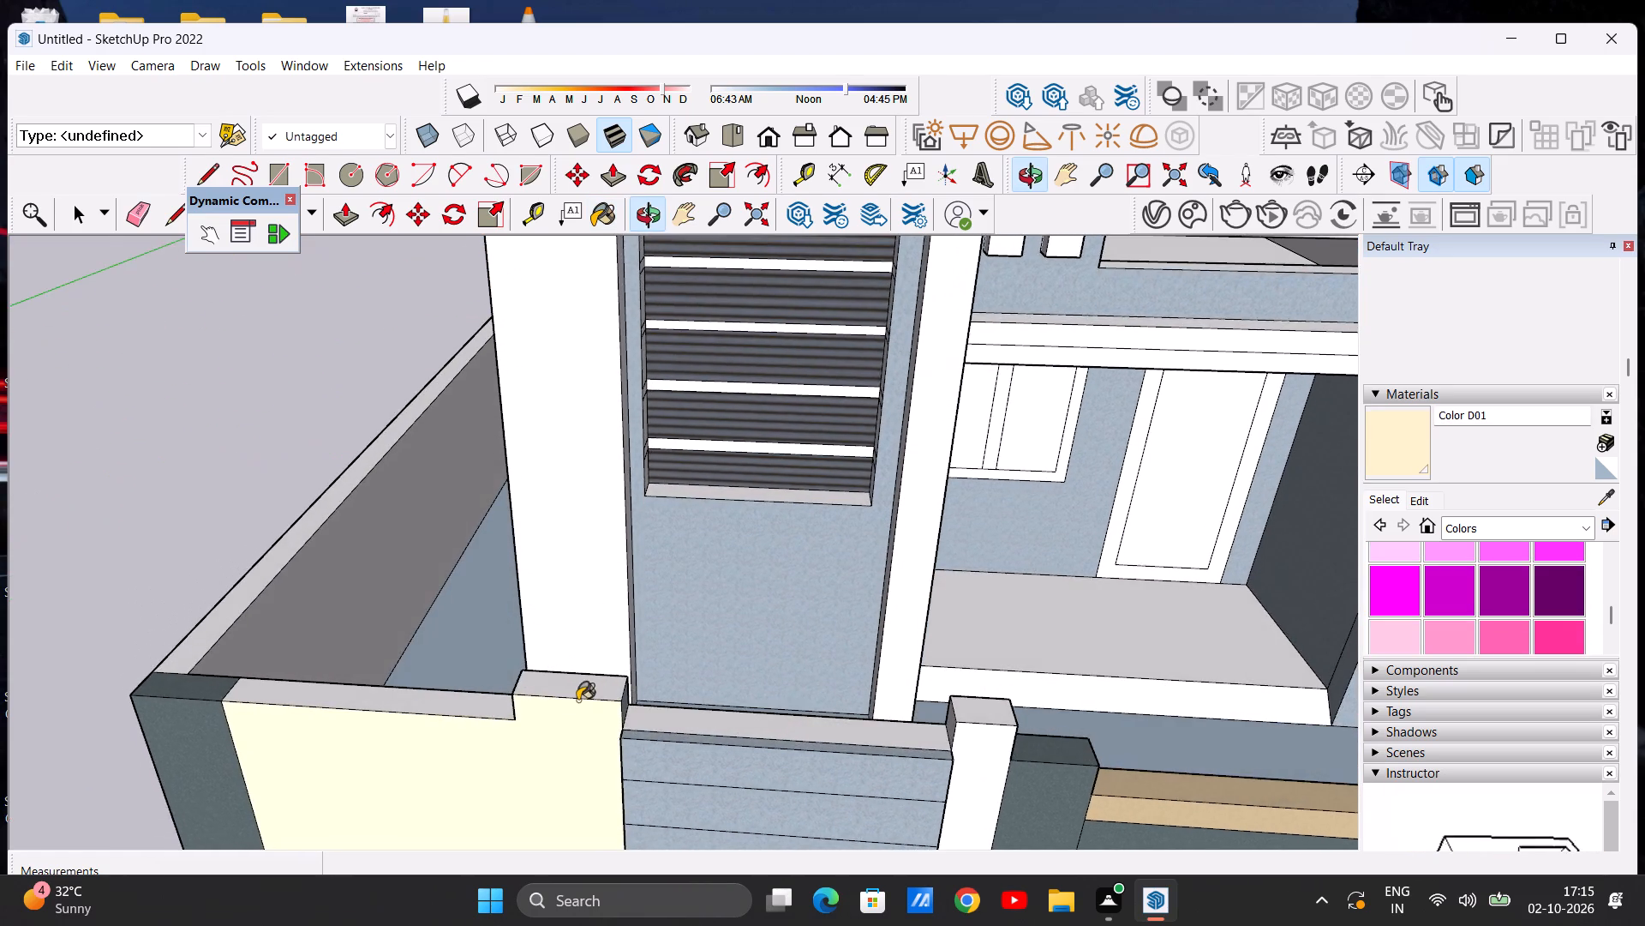
scroll(585, 687, "up", 3)
left_click(585, 687)
left_click(436, 712)
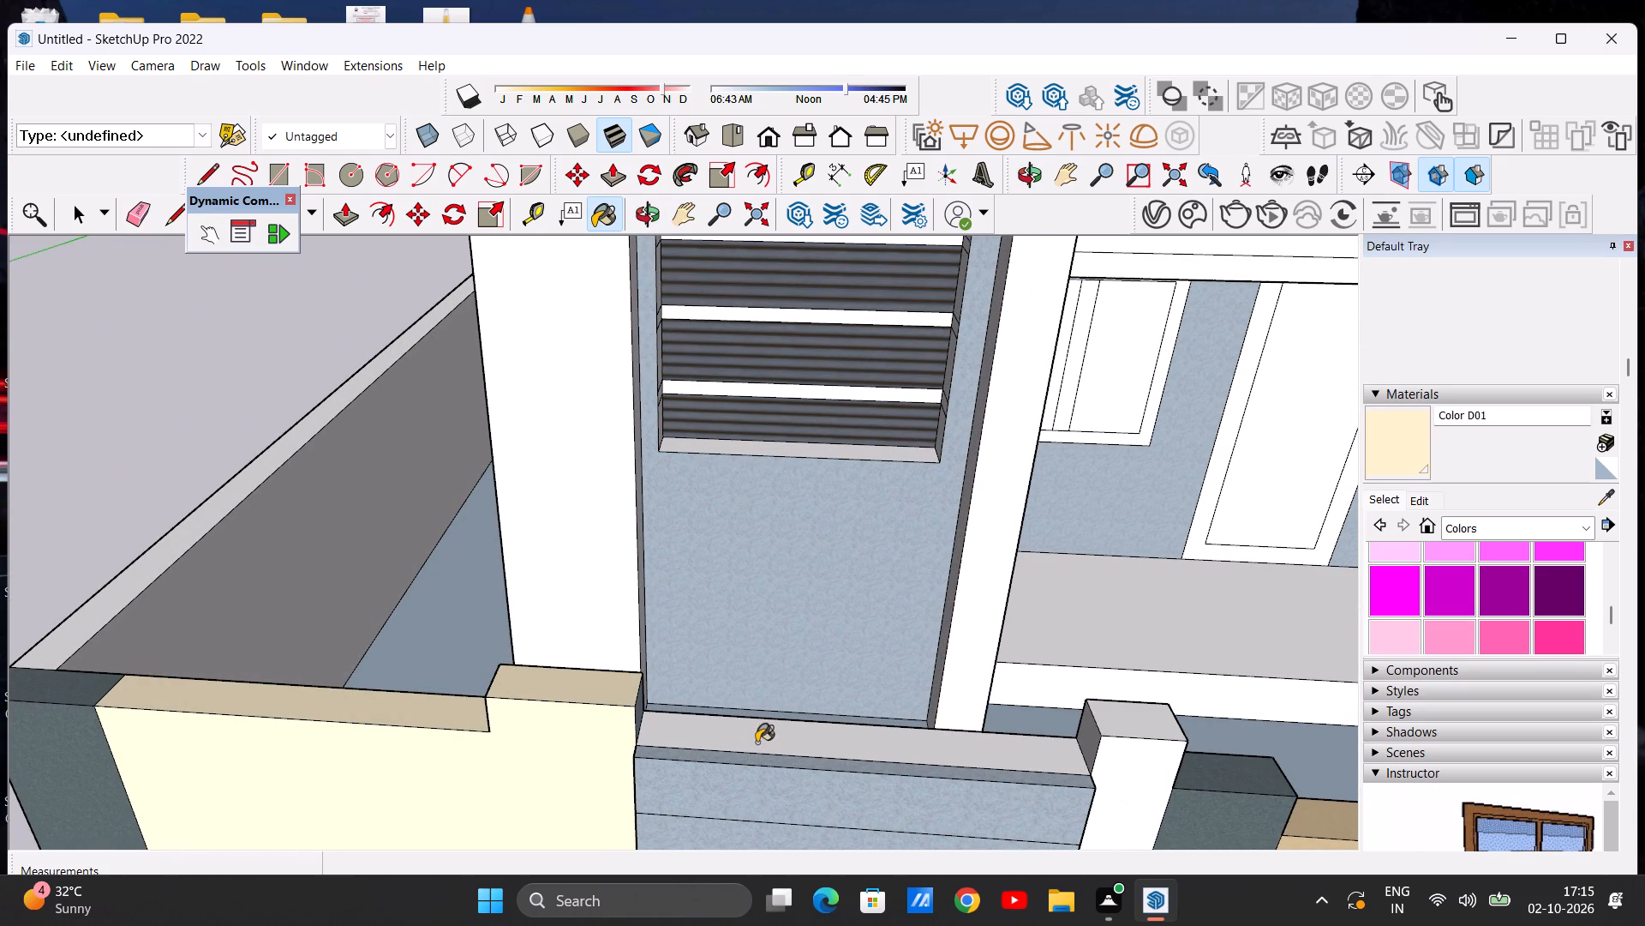
left_click(742, 731)
left_click(1131, 729)
left_click(1091, 733)
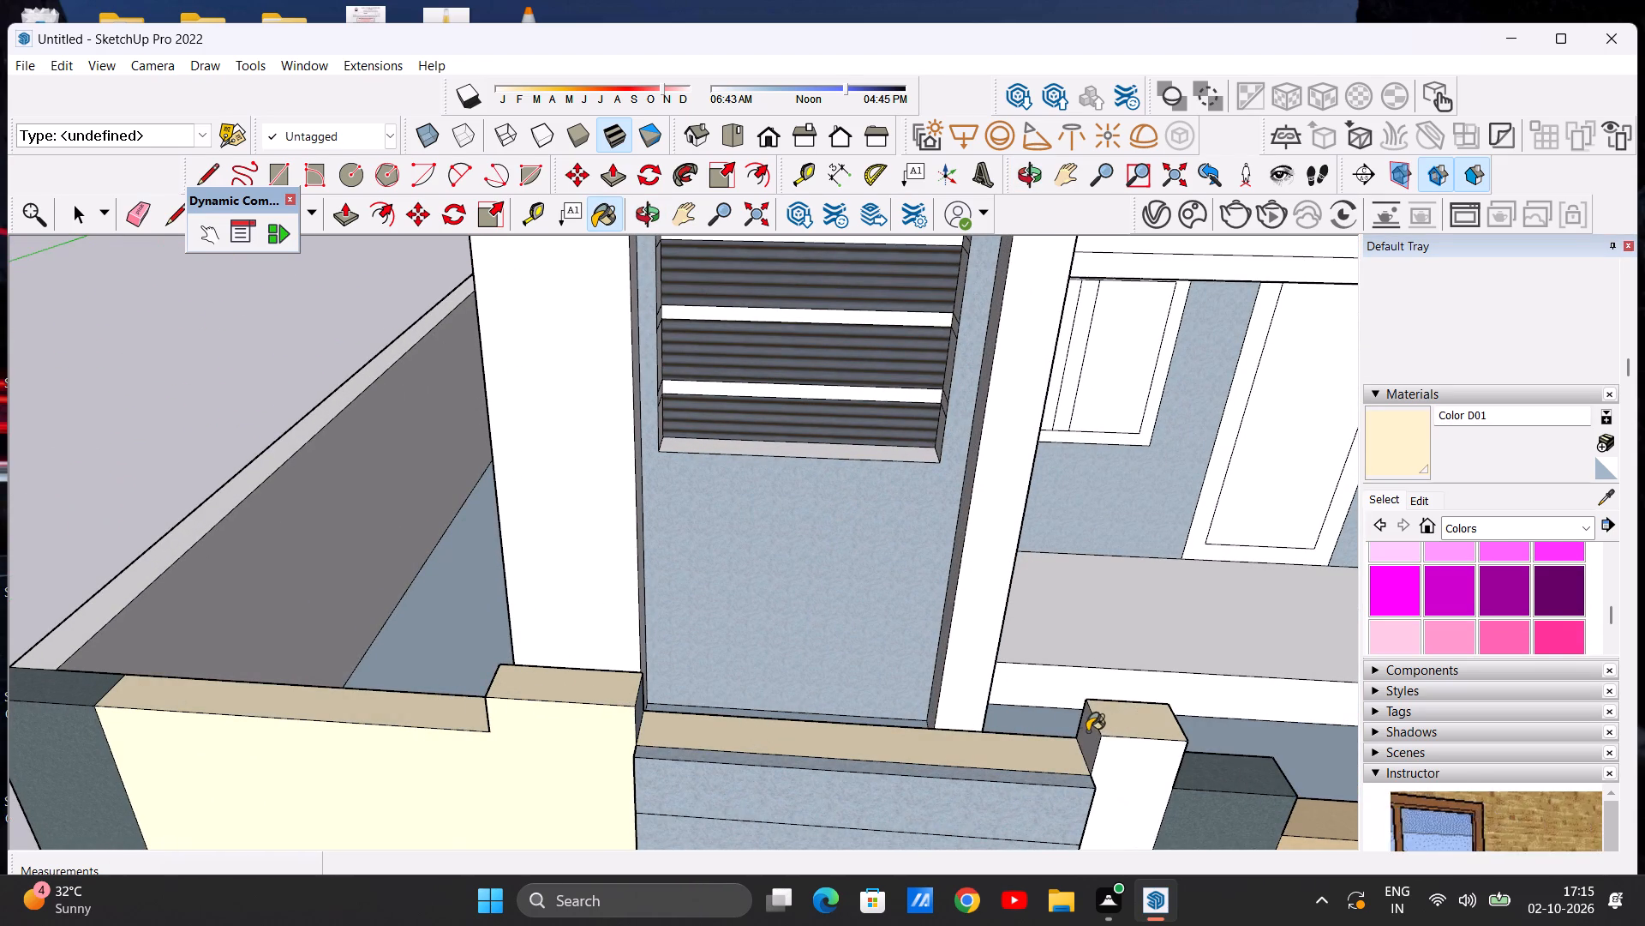
scroll(1051, 681, "down", 7)
scroll(1092, 701, "up", 5)
left_click(1075, 724)
scroll(983, 665, "down", 8)
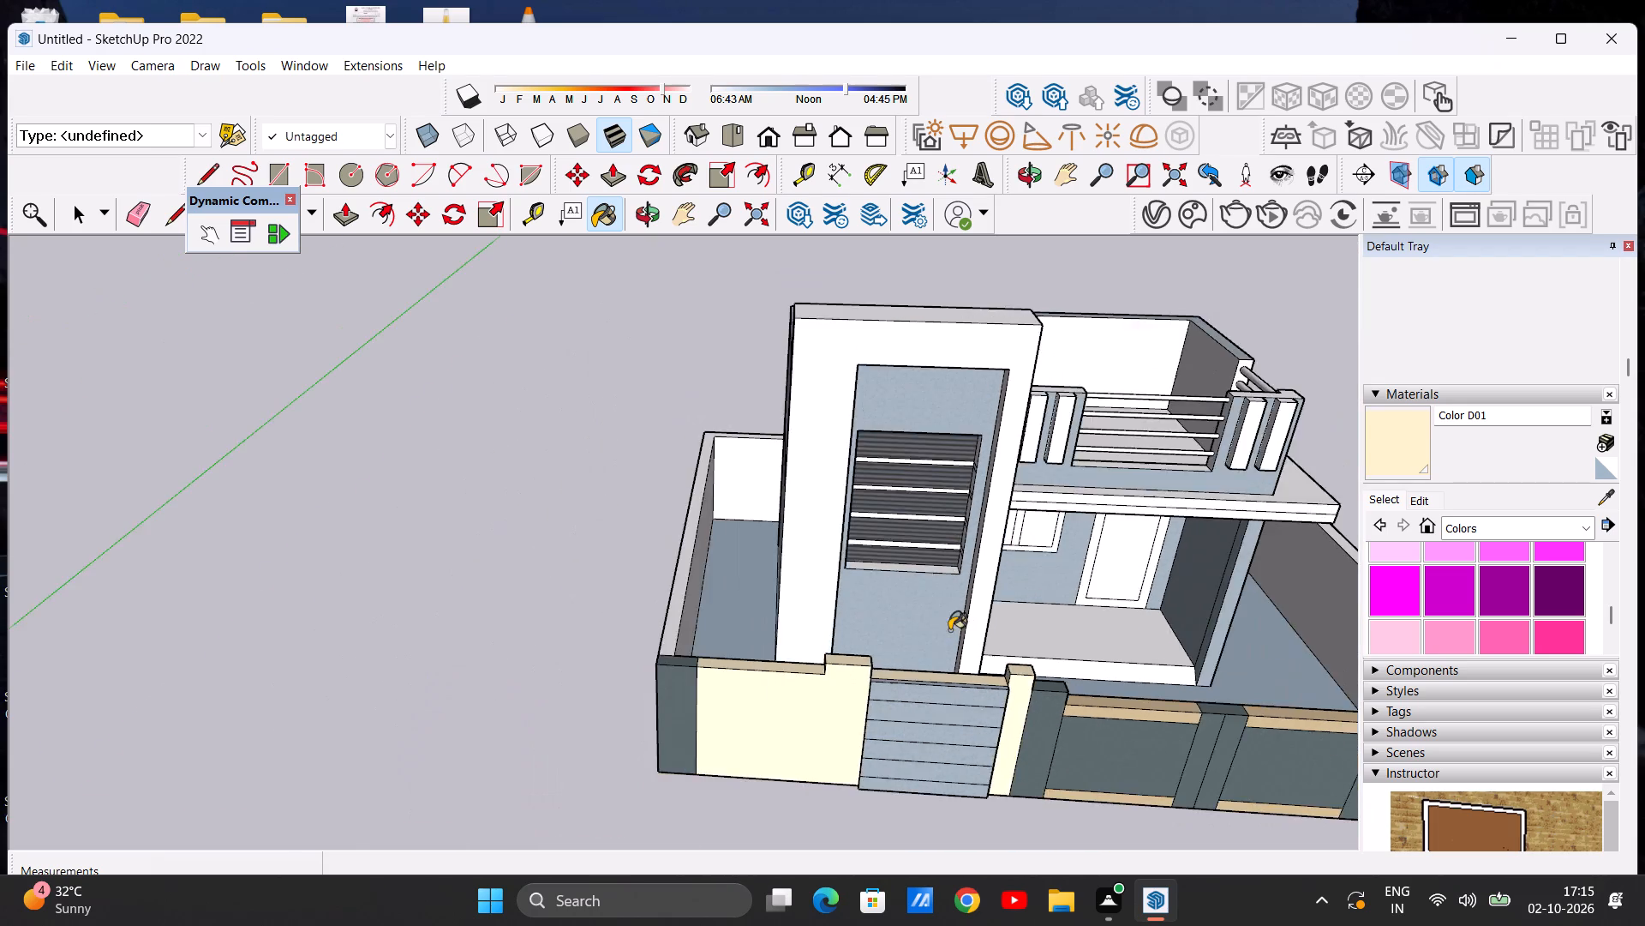
Paint the narrow end strip of the front boundary wall beyond the main gate and the adjoining outer side wall with Color D01.
scroll(949, 630, "down", 3)
middle_click_drag(990, 739, 946, 555)
scroll(838, 646, "down", 9)
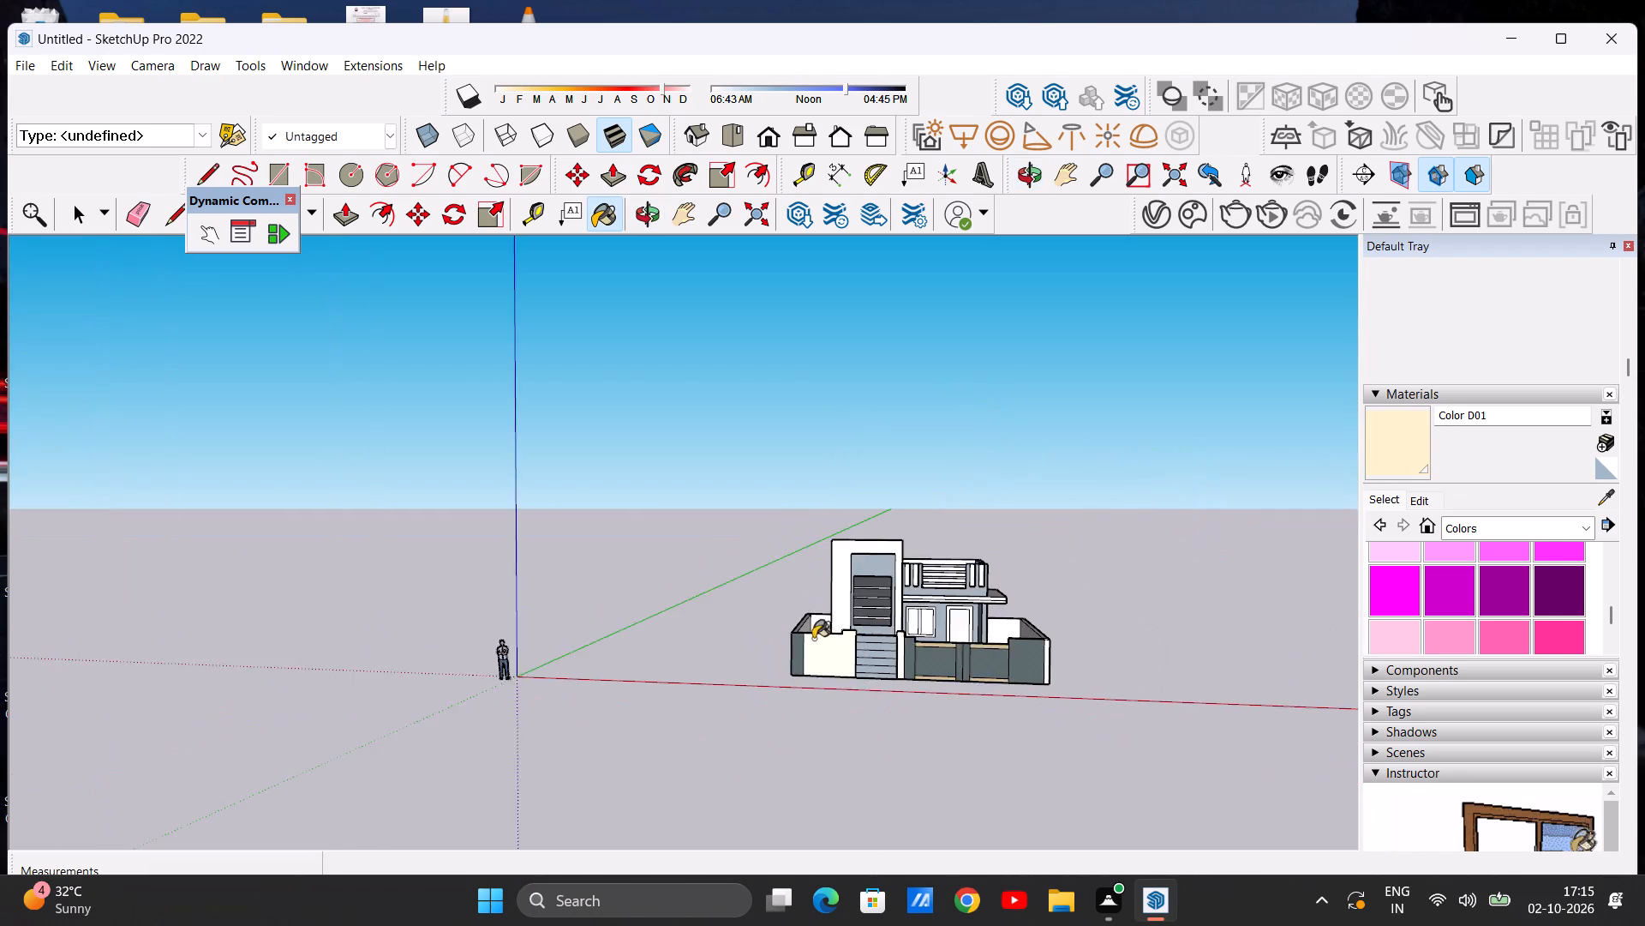
scroll(813, 639, "down", 2)
scroll(1038, 647, "up", 20)
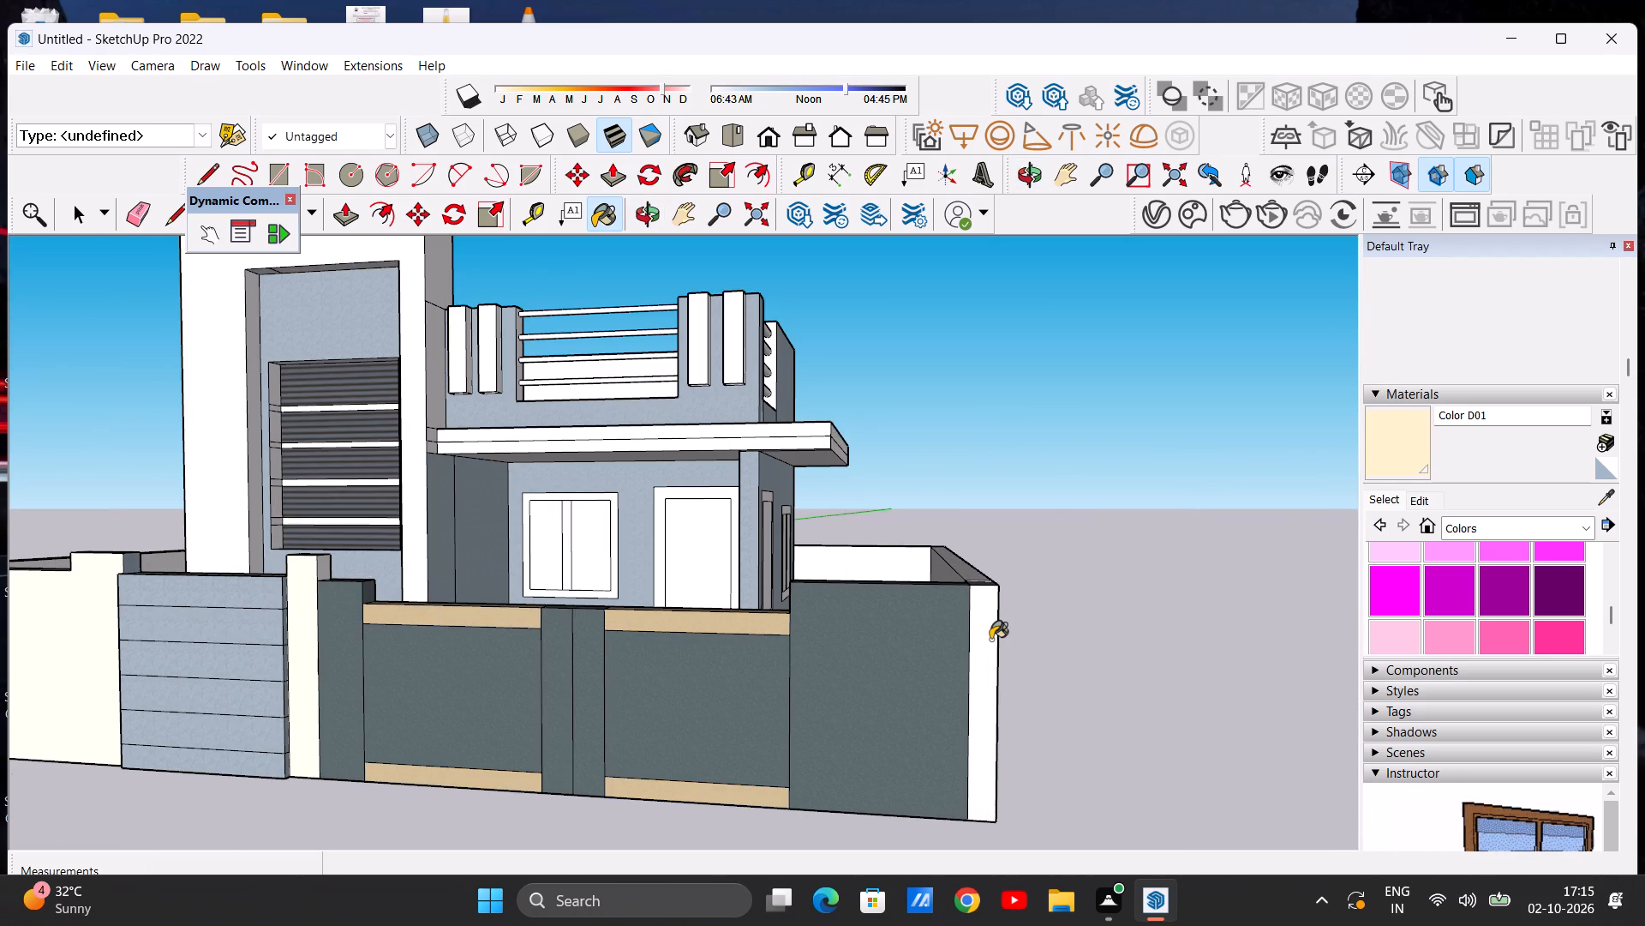
left_click(979, 644)
scroll(984, 644, "down", 12)
middle_click_drag(1021, 626, 894, 636)
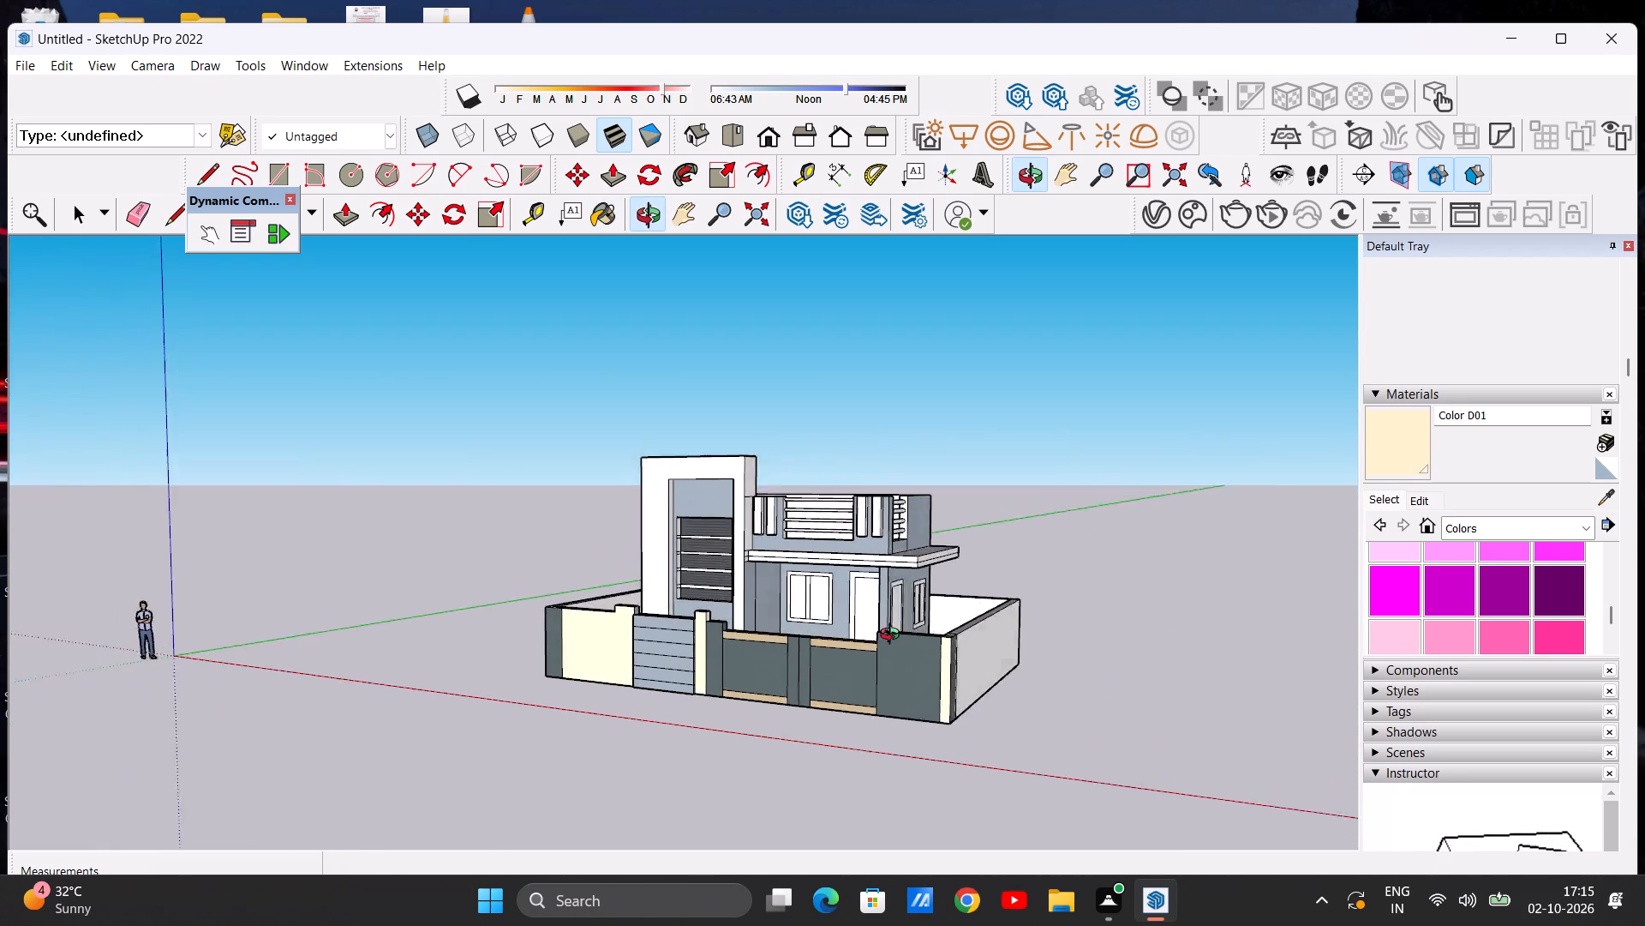
middle_click_drag(894, 636, 792, 652)
scroll(942, 652, "up", 6)
left_click(919, 684)
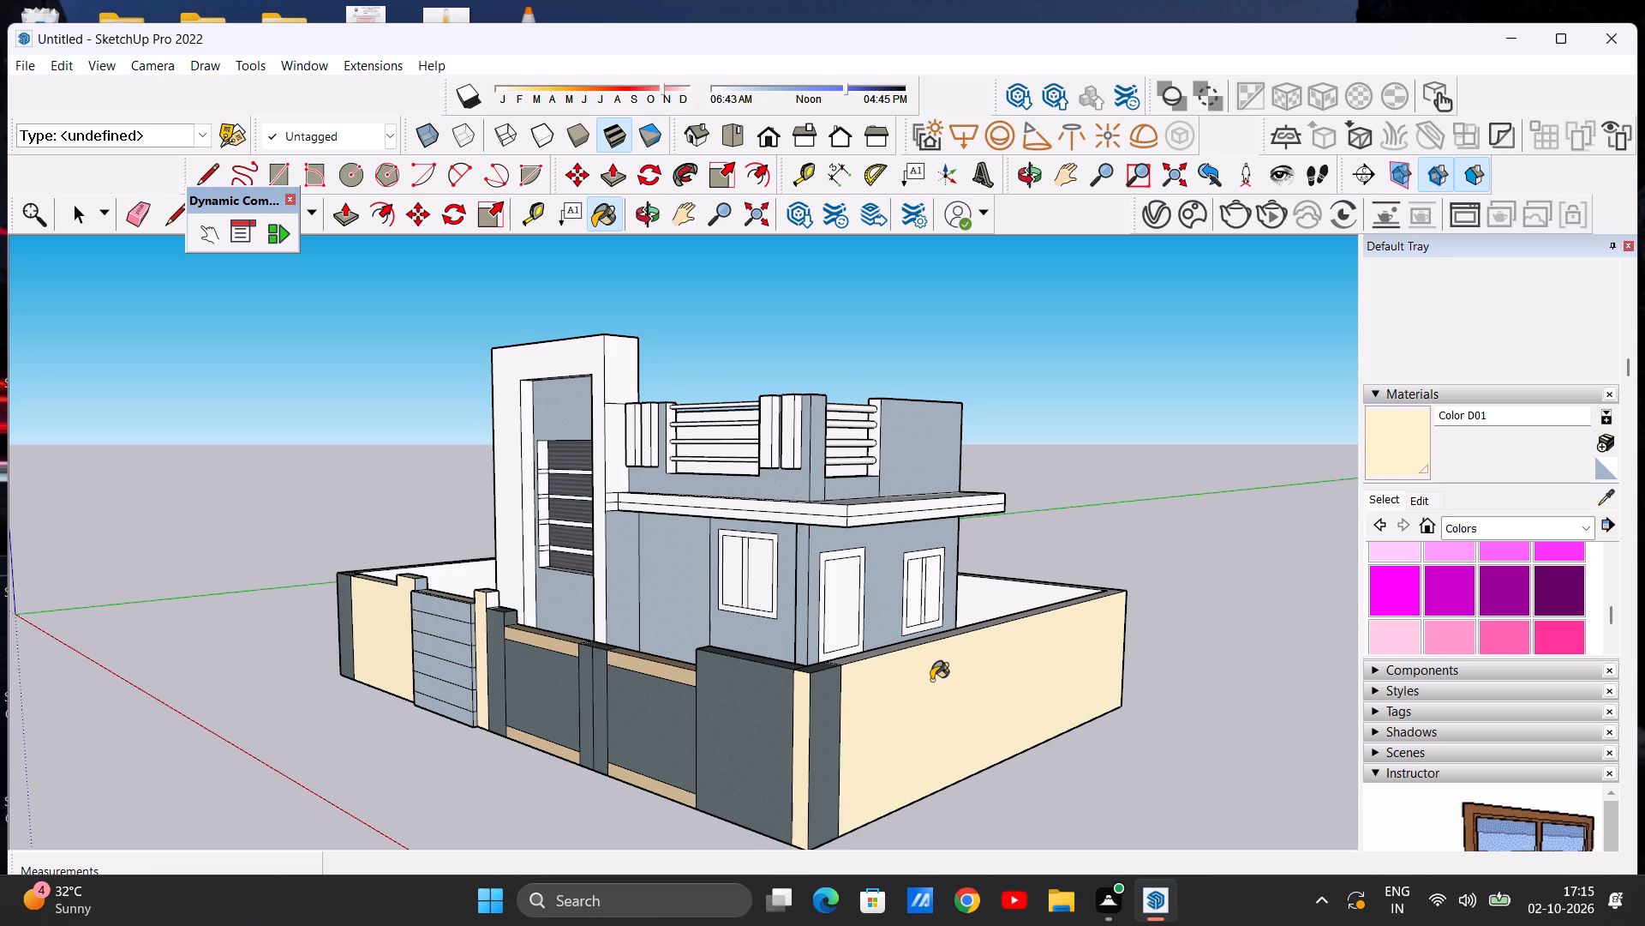
Paint the outer faces of the tower-side boundary wall and the rear boundary wall with Color D01.
scroll(931, 680, "down", 17)
scroll(769, 670, "up", 6)
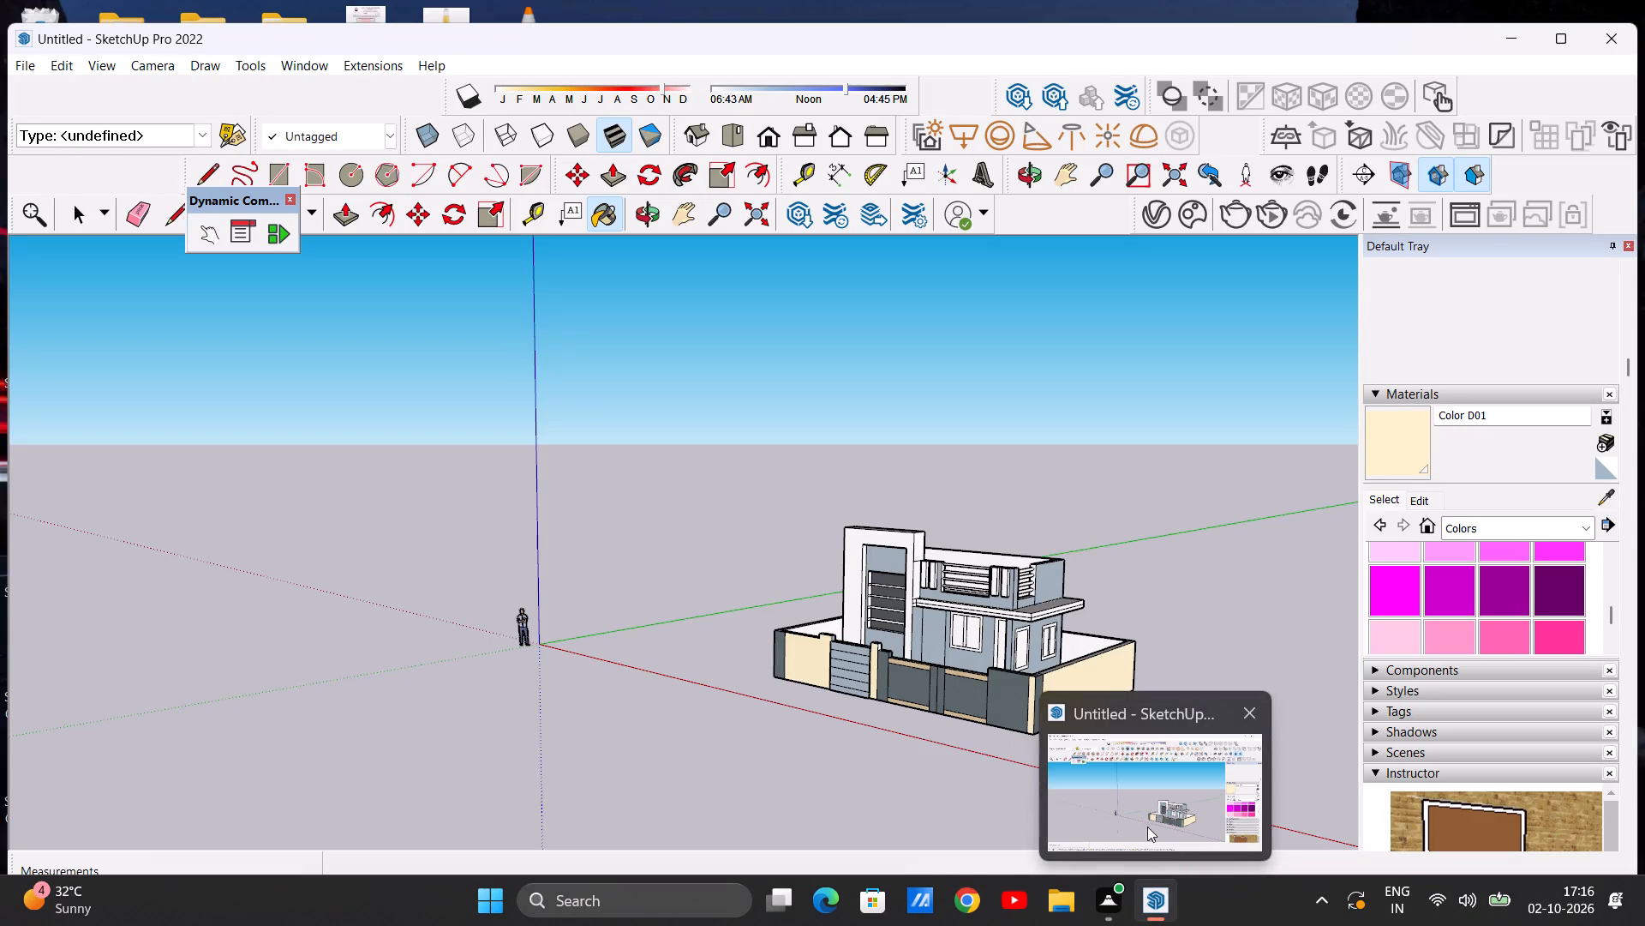
left_click(1127, 803)
scroll(1149, 697, "down", 2)
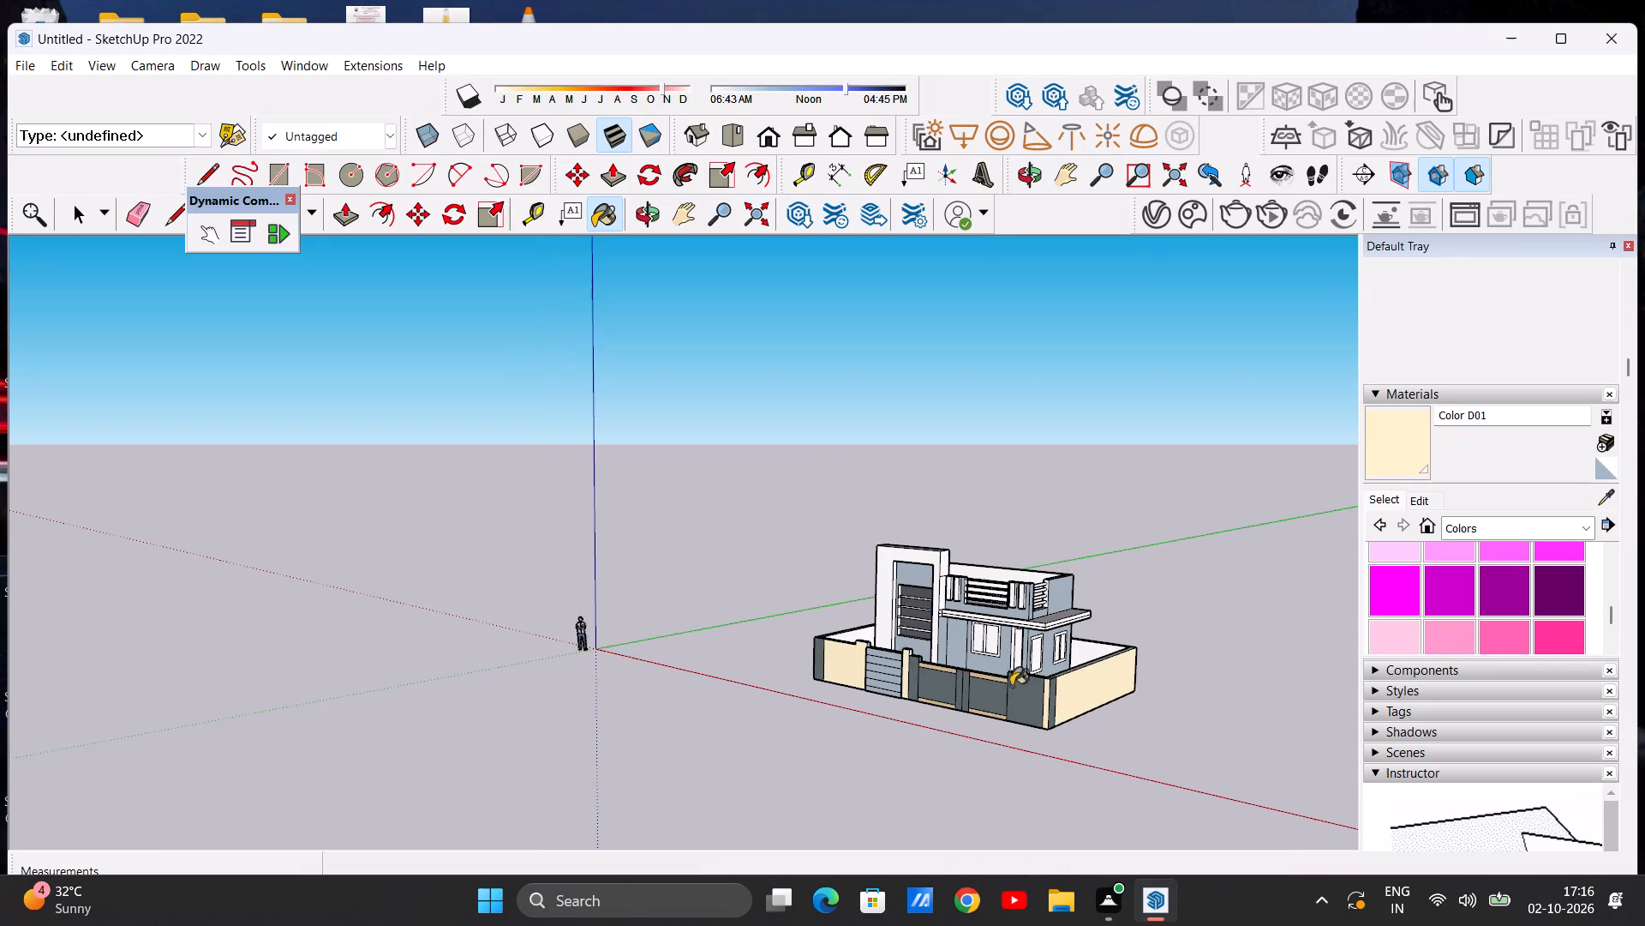
scroll(837, 647, "up", 5)
middle_click_drag(788, 666, 1191, 682)
scroll(650, 562, "up", 3)
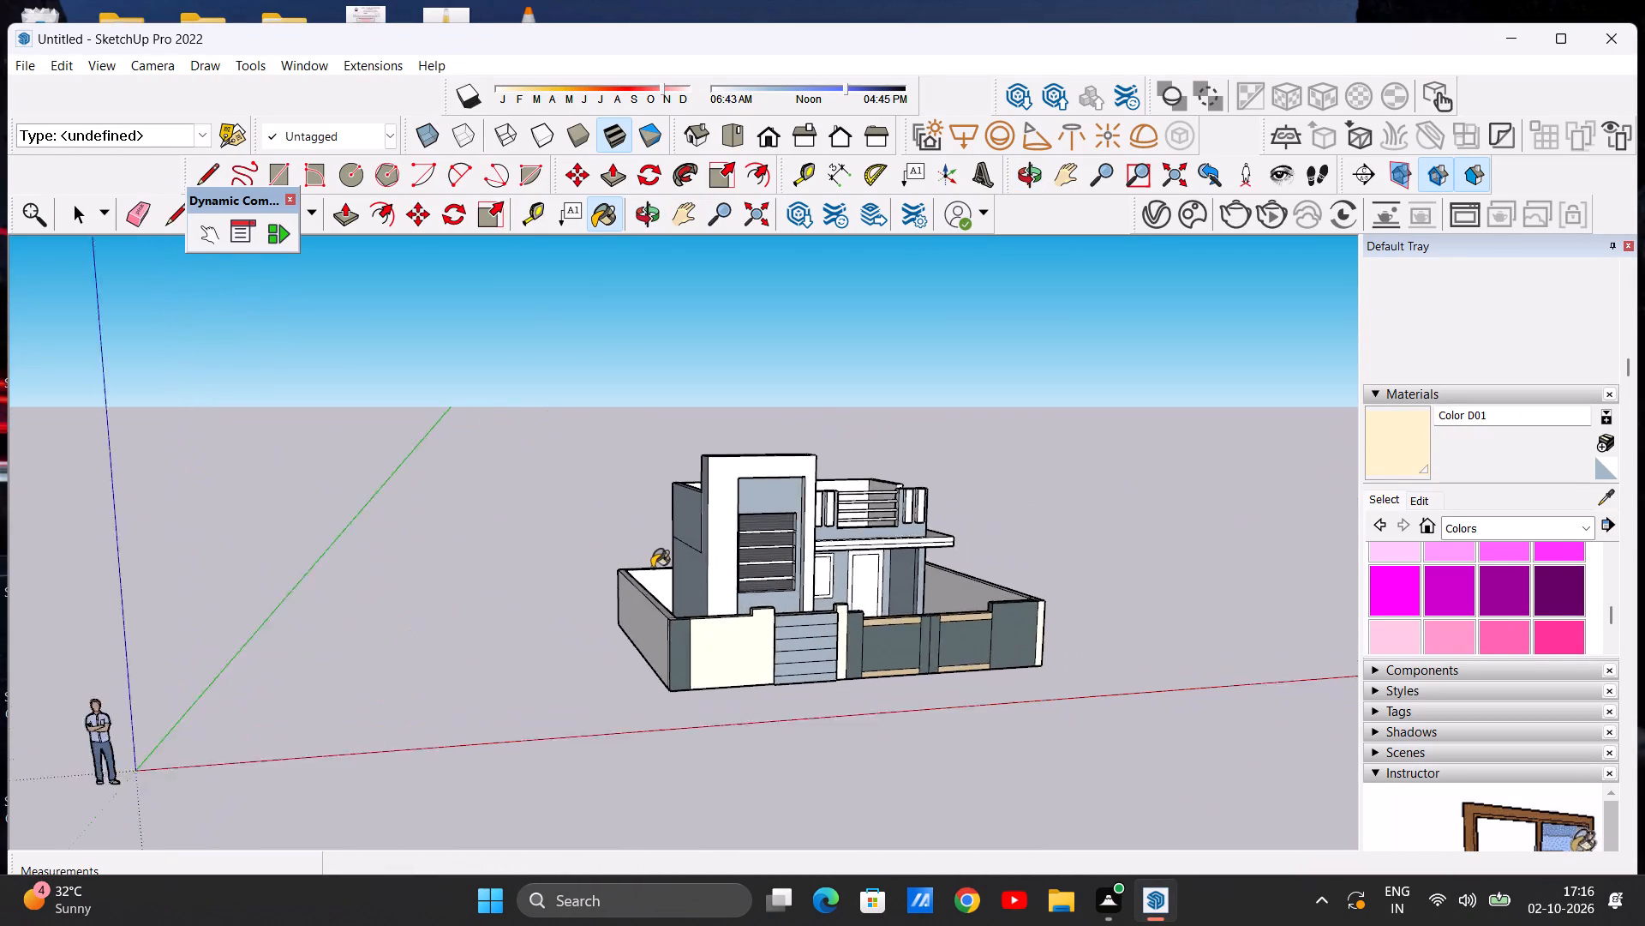
scroll(652, 568, "up", 3)
middle_click_drag(742, 628, 852, 550)
scroll(743, 626, "up", 6)
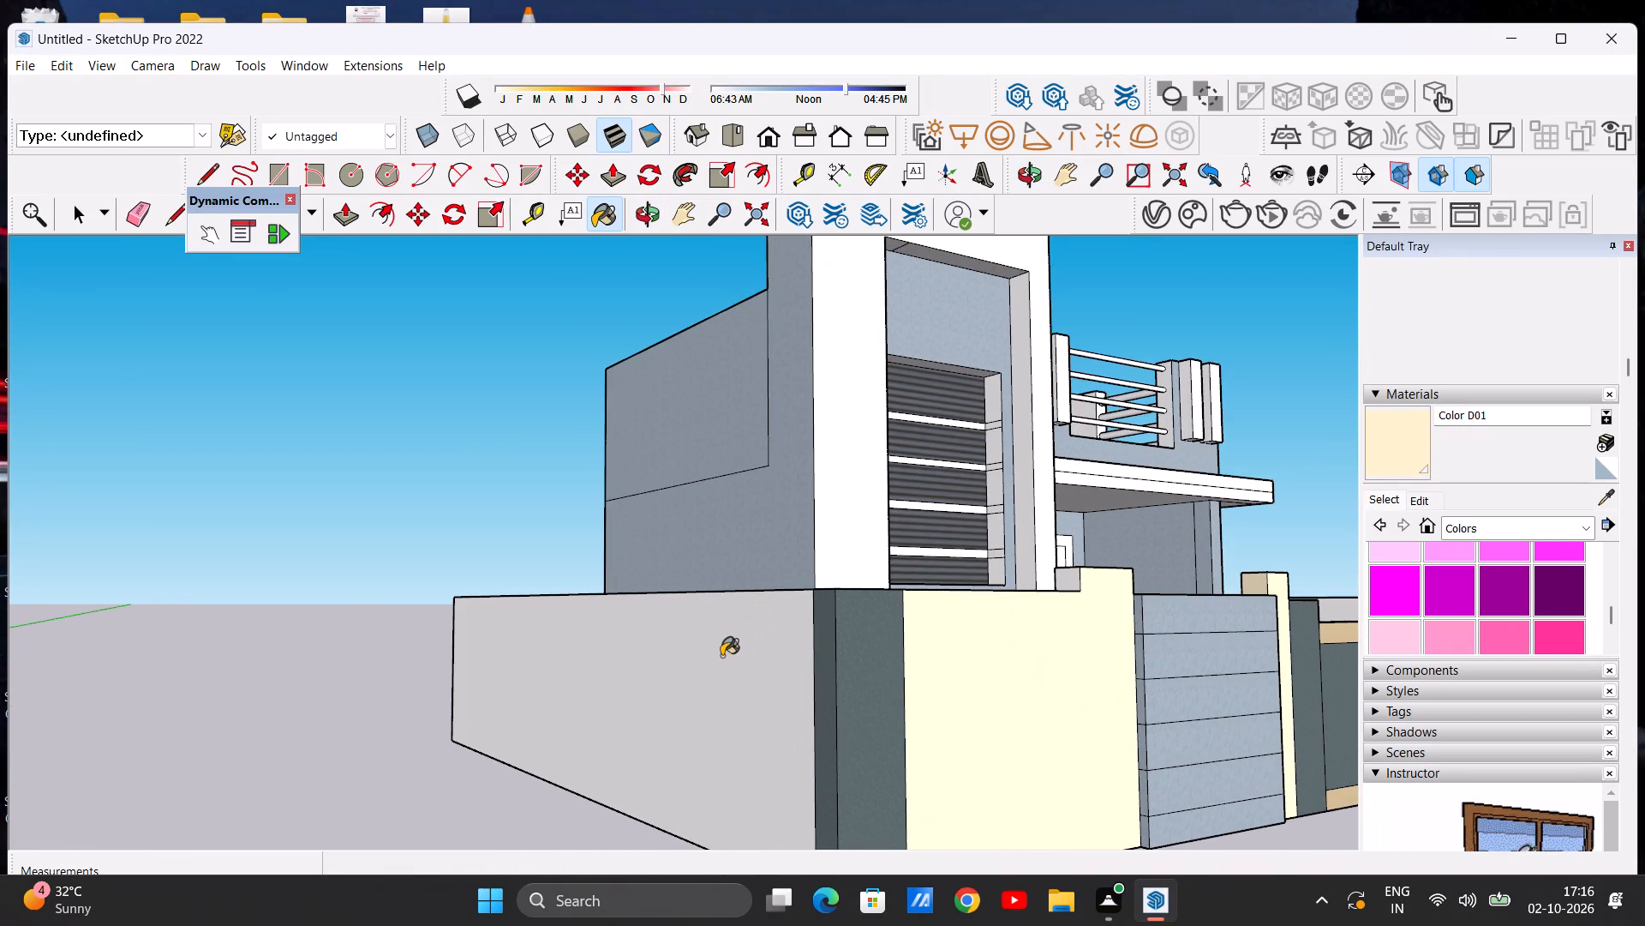
left_click(721, 656)
scroll(772, 658, "down", 8)
middle_click_drag(719, 658, 1032, 701)
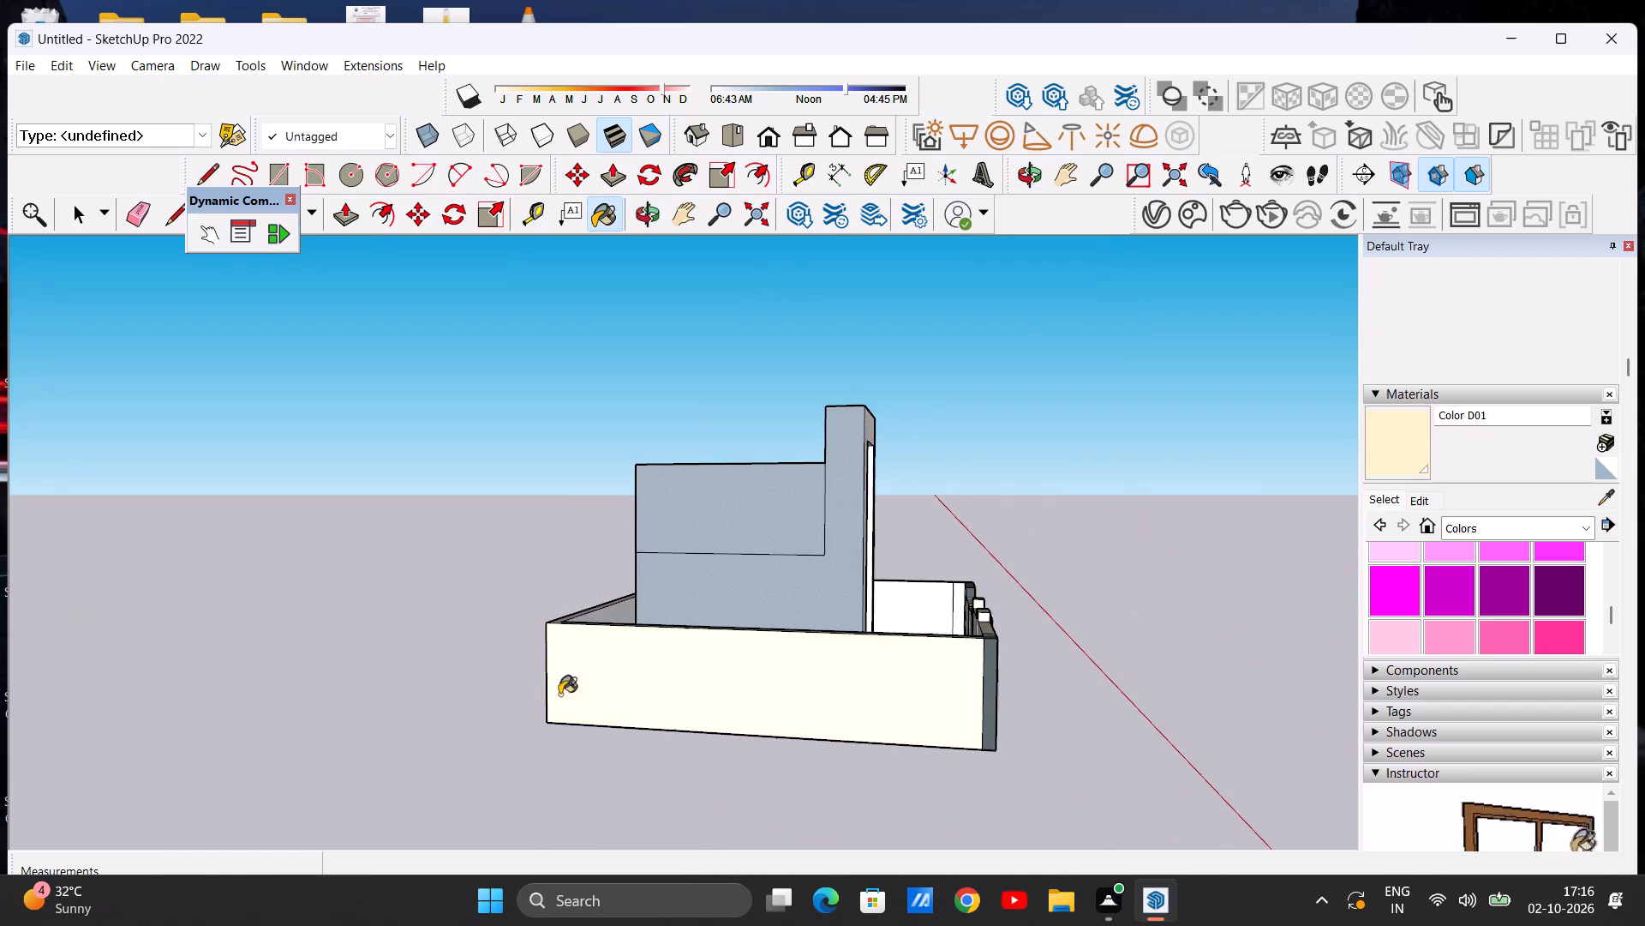
middle_click_drag(559, 694, 986, 708)
scroll(871, 684, "up", 5)
left_click(796, 668)
Examine the house and its repainted boundary wall from the front, from above and at eye level, at several distances.
scroll(660, 672, "down", 8)
middle_click_drag(893, 663, 413, 640)
middle_click_drag(846, 643, 476, 643)
middle_click_drag(905, 646, 746, 746)
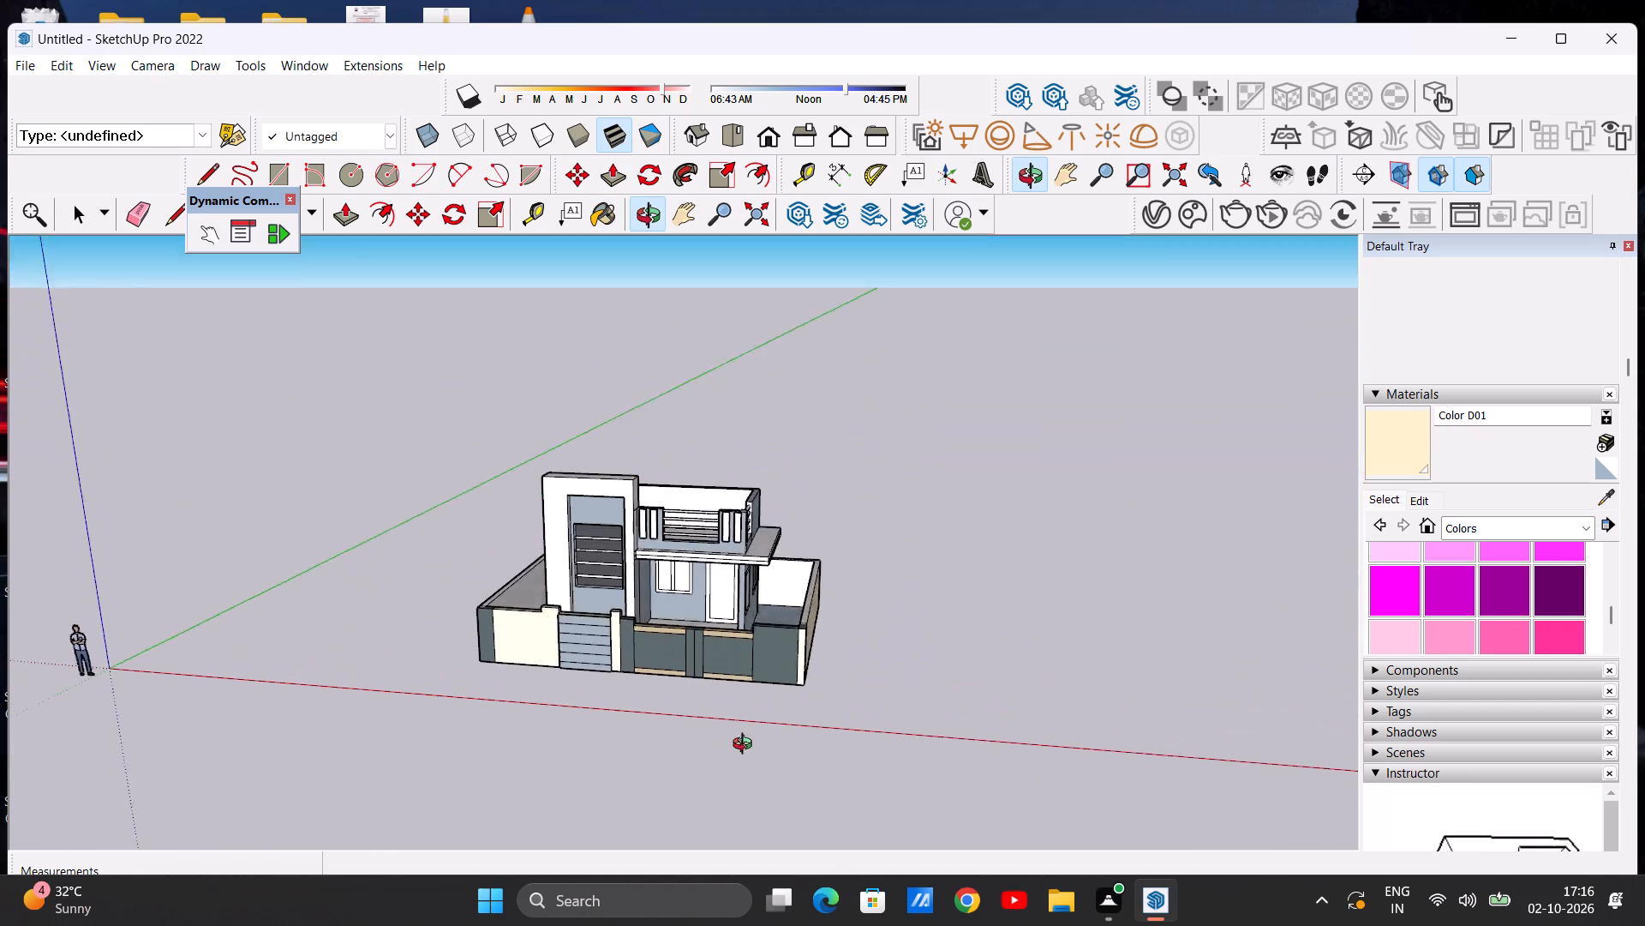
middle_click_drag(746, 746, 765, 799)
scroll(915, 599, "up", 1)
scroll(1110, 603, "down", 4)
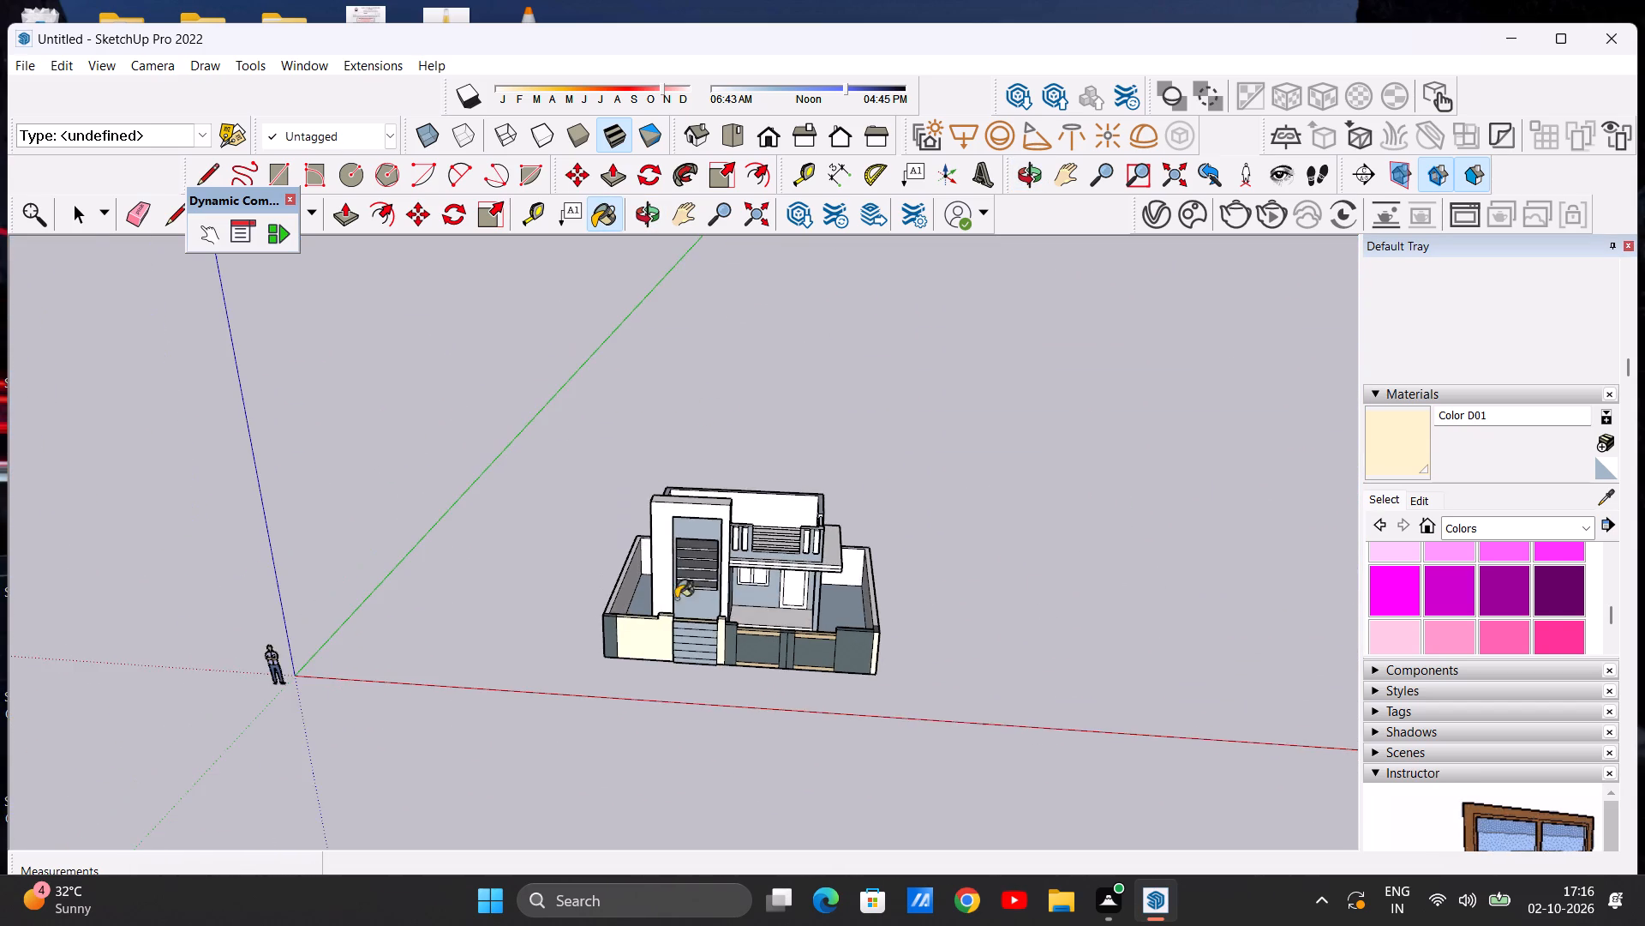
scroll(666, 597, "up", 6)
scroll(709, 606, "down", 4)
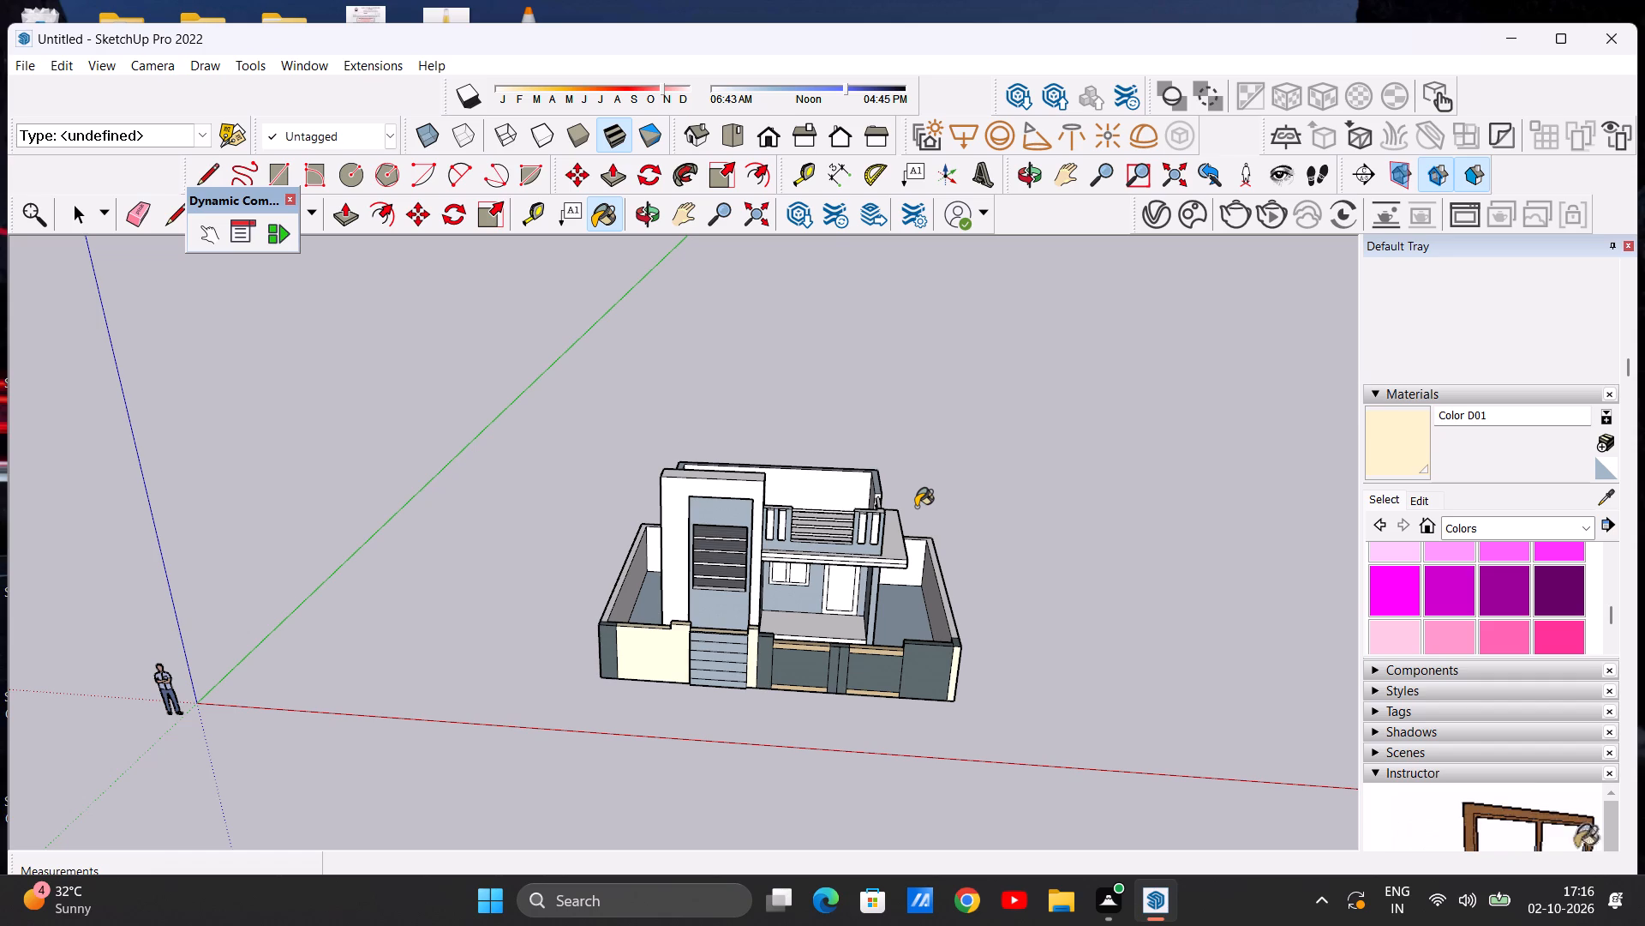
key("space")
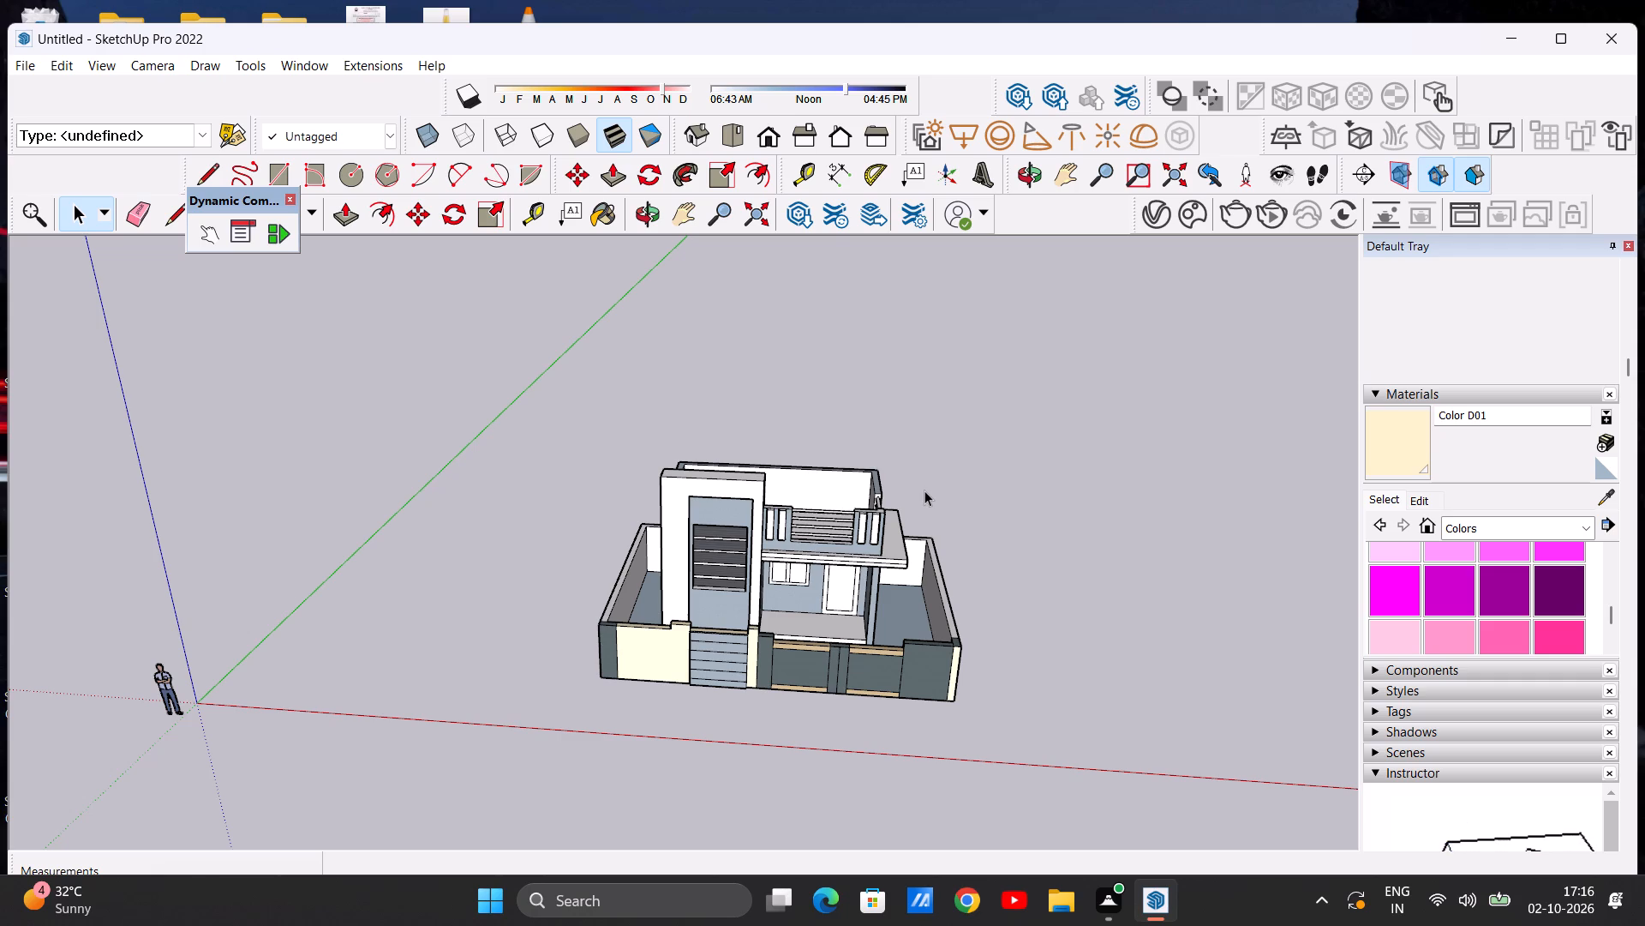
scroll(955, 471, "down", 5)
middle_click_drag(888, 601, 875, 455)
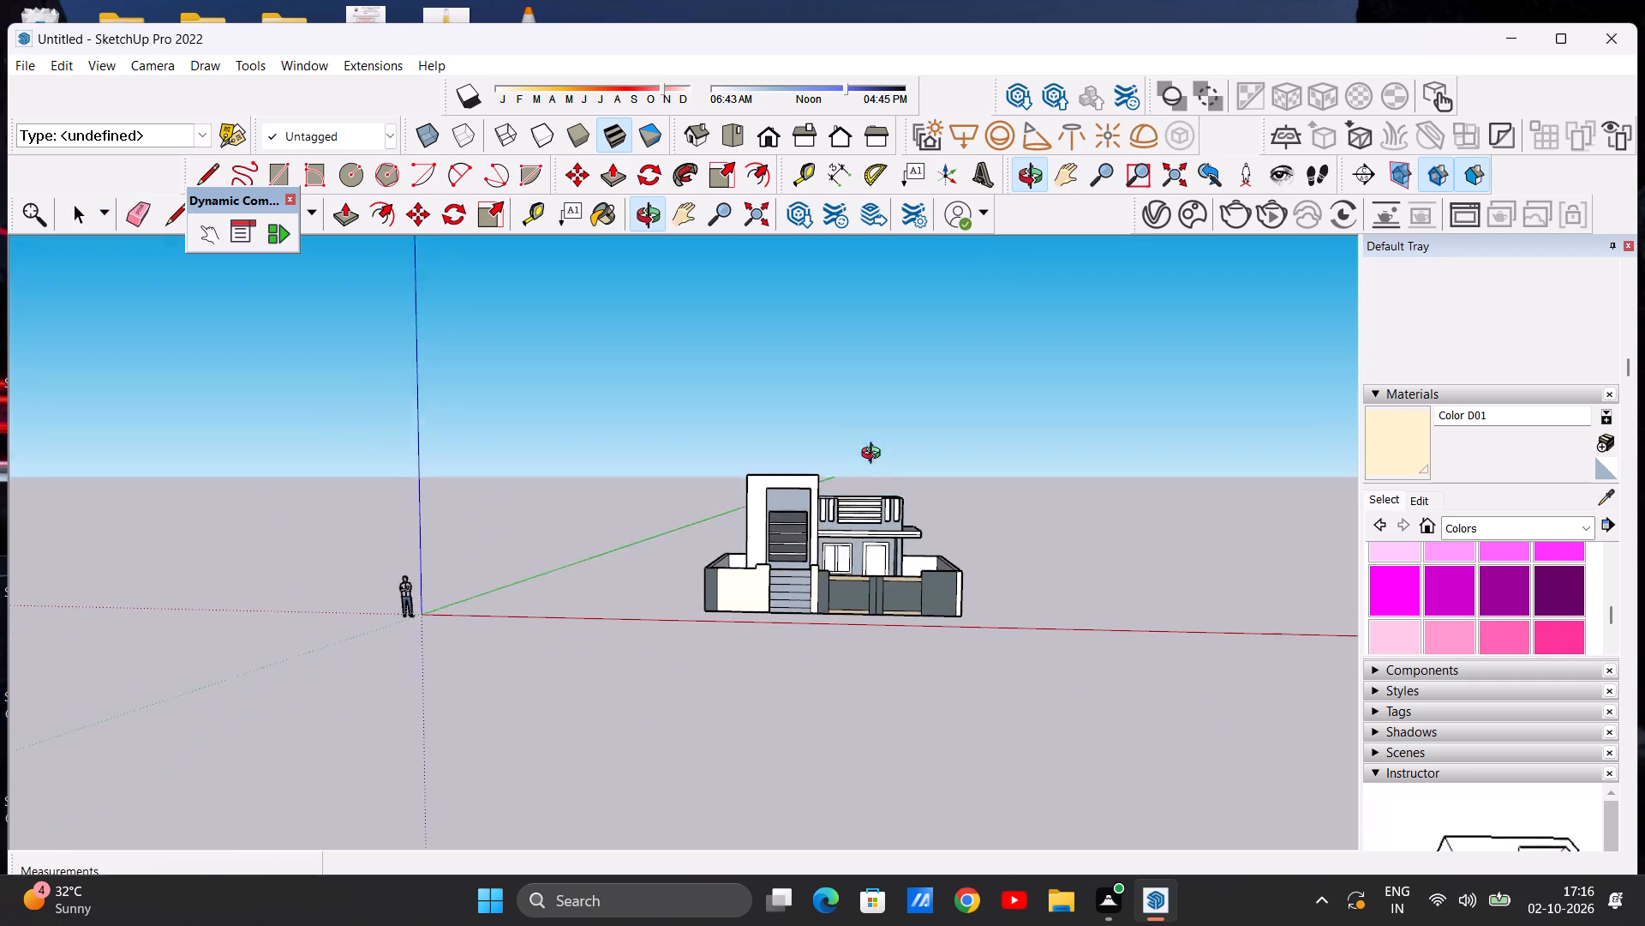
middle_click_drag(875, 455, 873, 448)
scroll(742, 604, "up", 9)
scroll(840, 580, "down", 6)
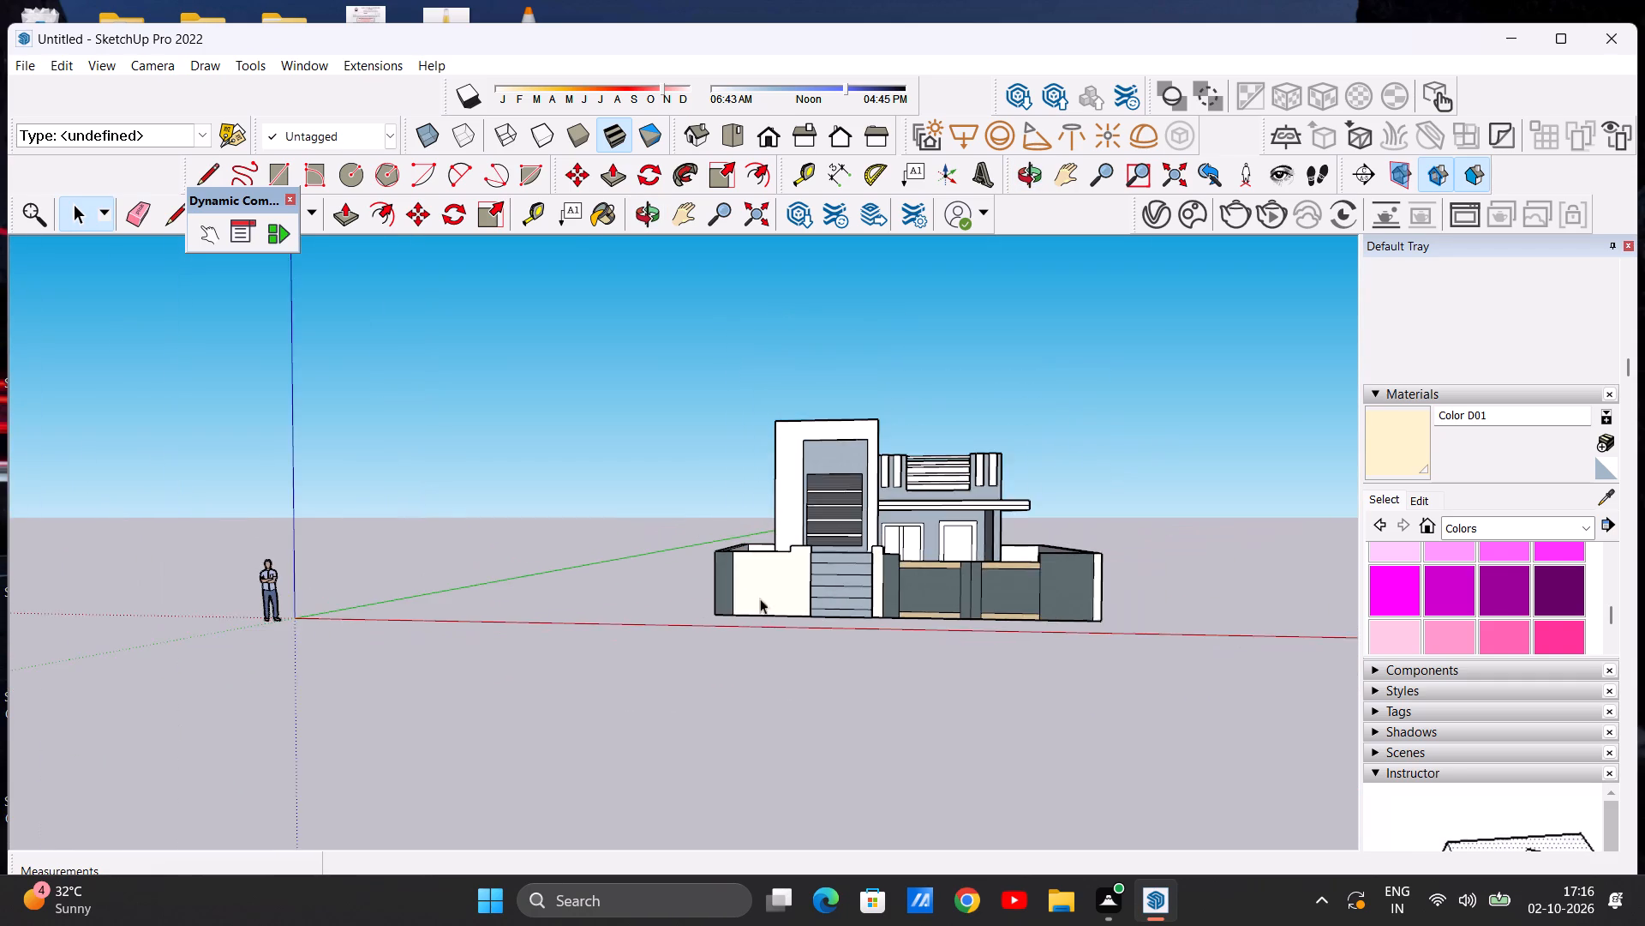
middle_click_drag(697, 601, 696, 634)
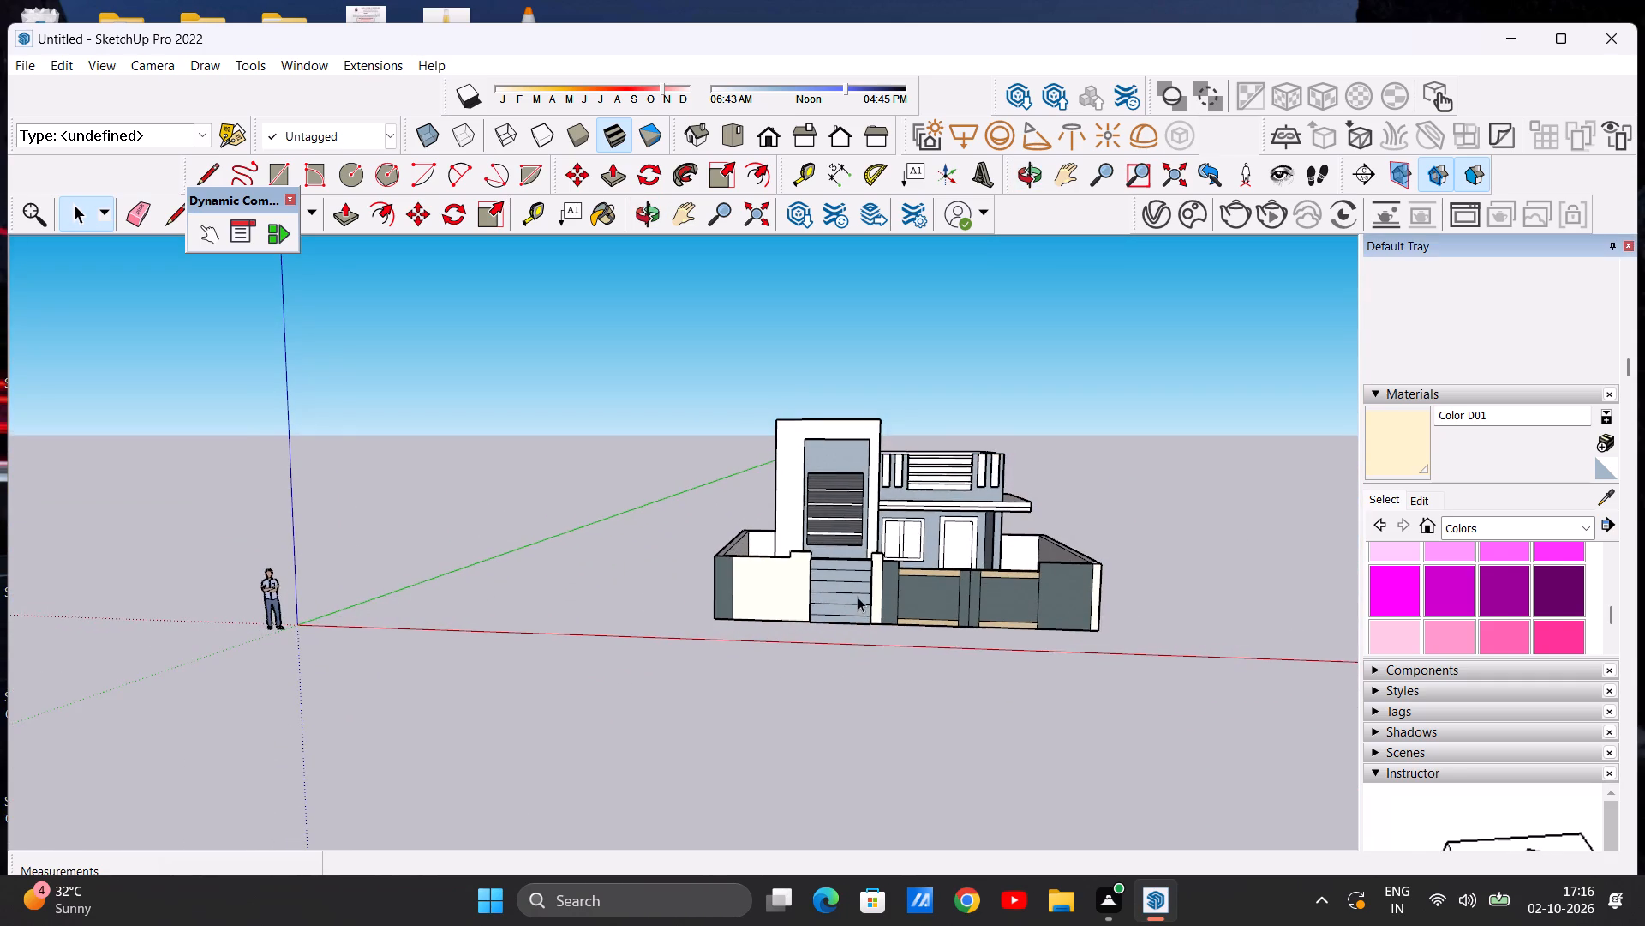
scroll(870, 599, "down", 4)
scroll(912, 547, "up", 9)
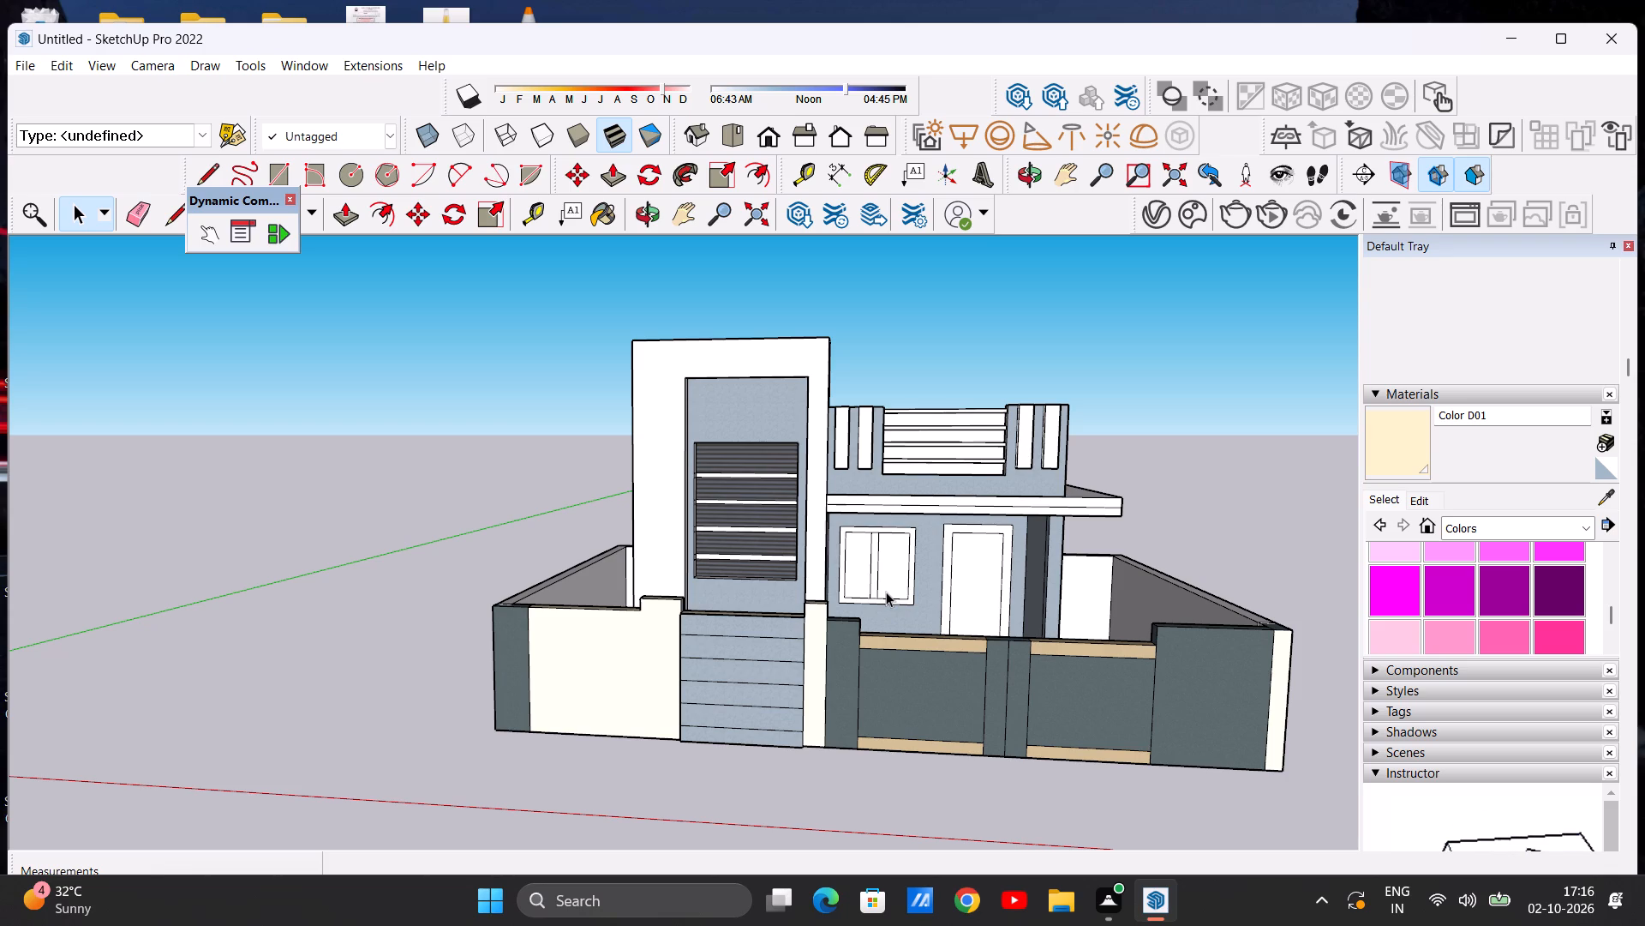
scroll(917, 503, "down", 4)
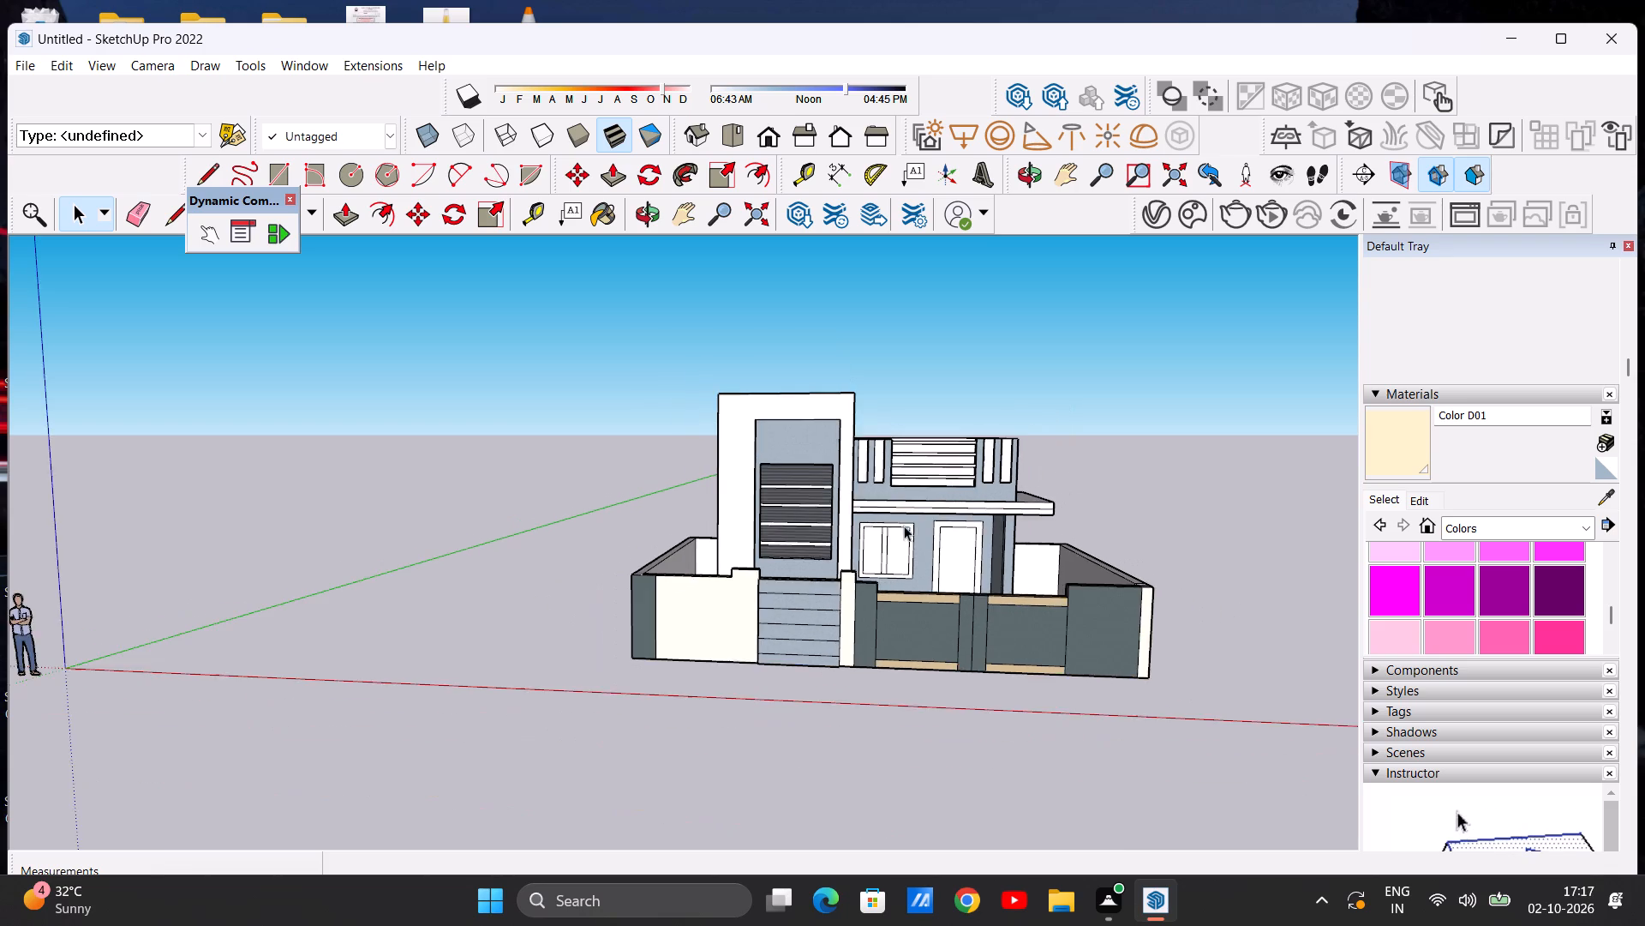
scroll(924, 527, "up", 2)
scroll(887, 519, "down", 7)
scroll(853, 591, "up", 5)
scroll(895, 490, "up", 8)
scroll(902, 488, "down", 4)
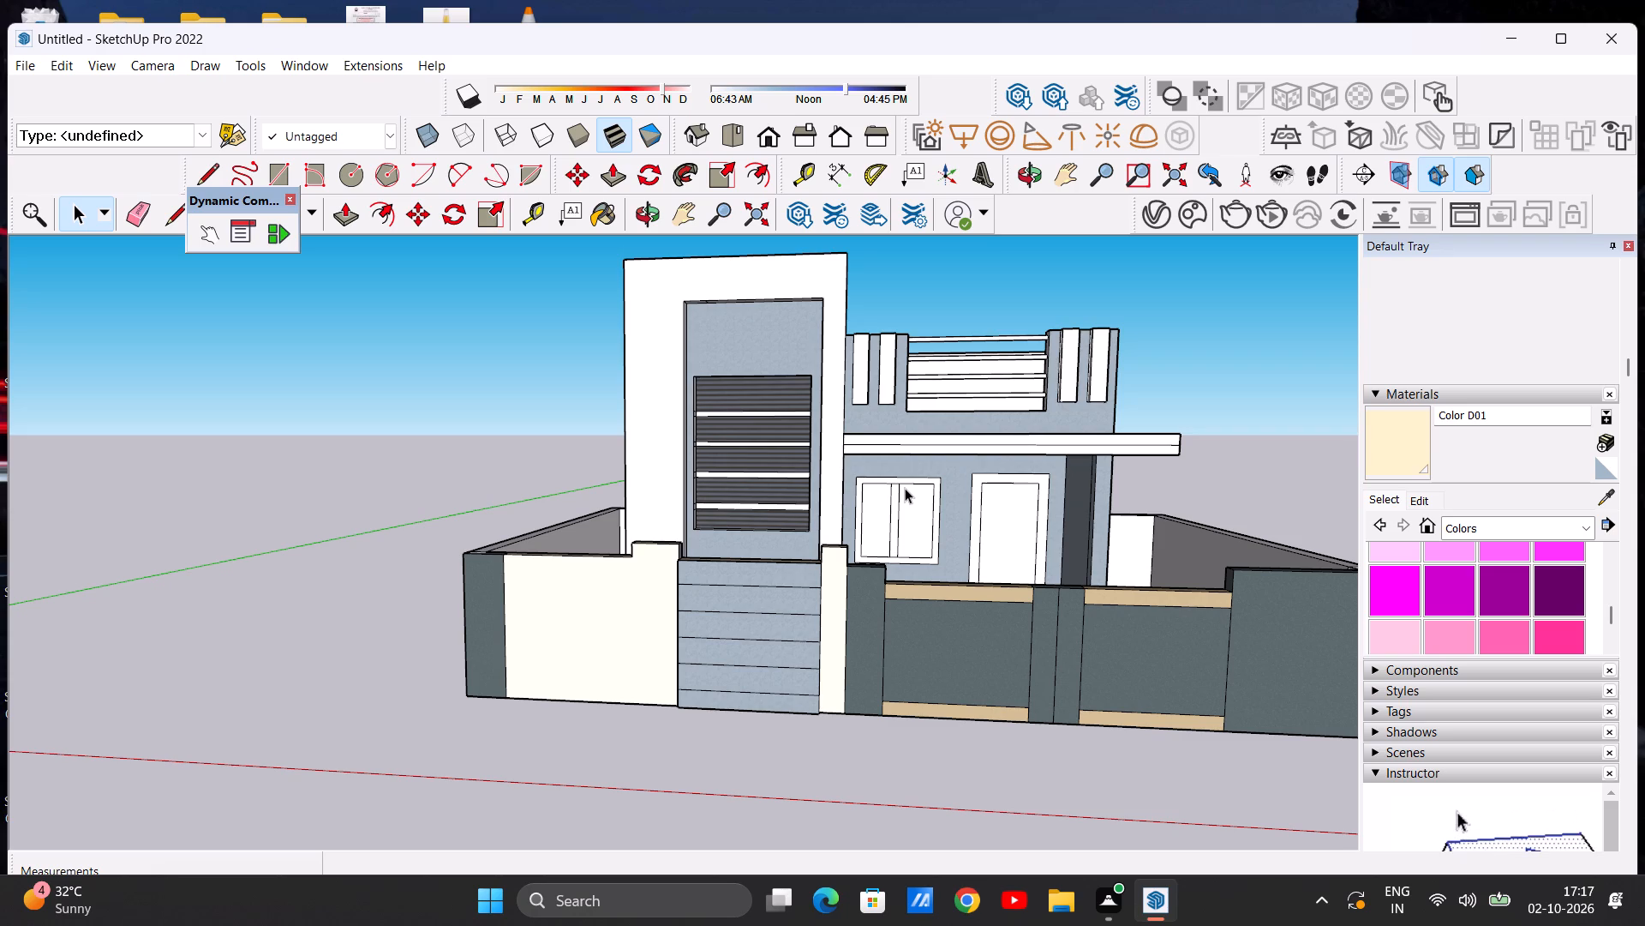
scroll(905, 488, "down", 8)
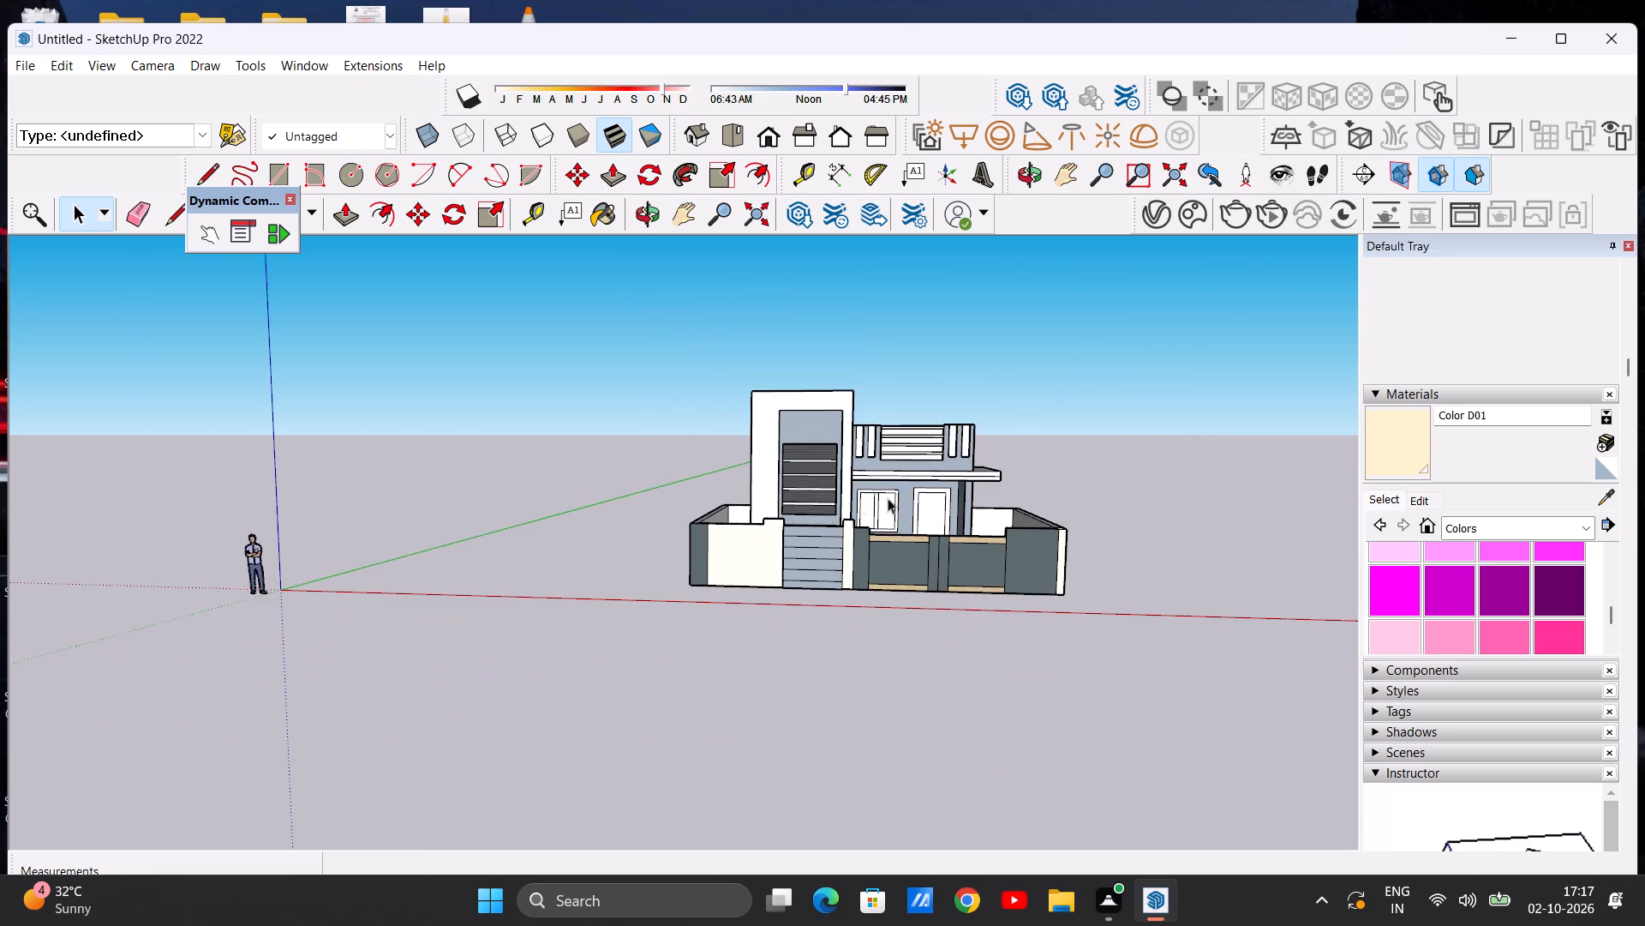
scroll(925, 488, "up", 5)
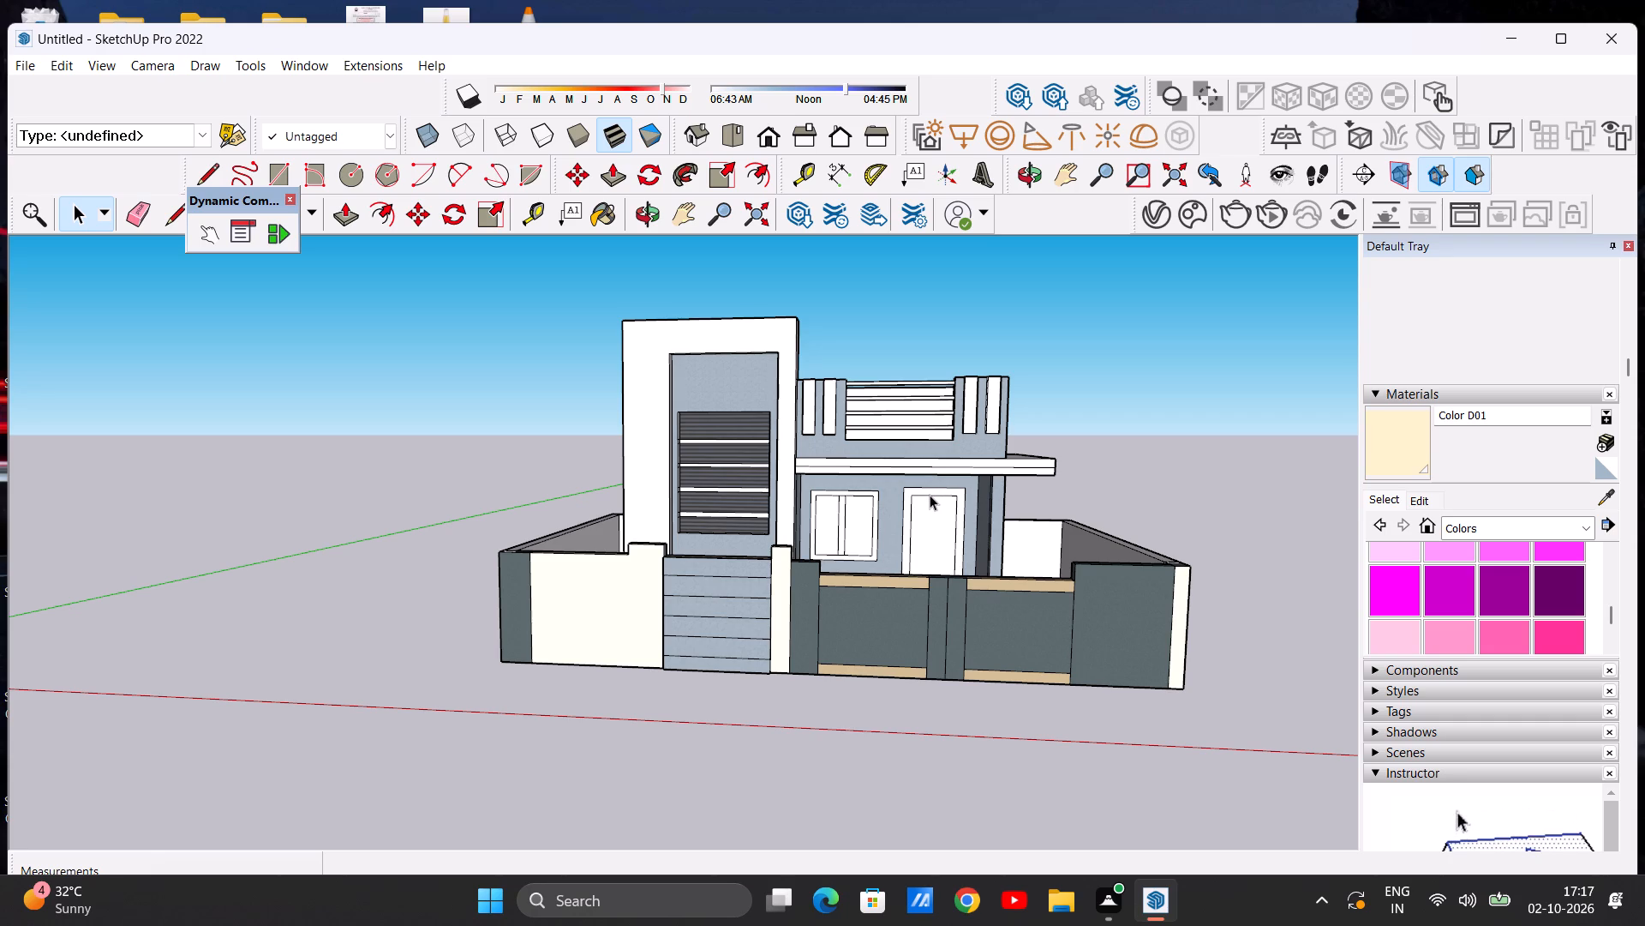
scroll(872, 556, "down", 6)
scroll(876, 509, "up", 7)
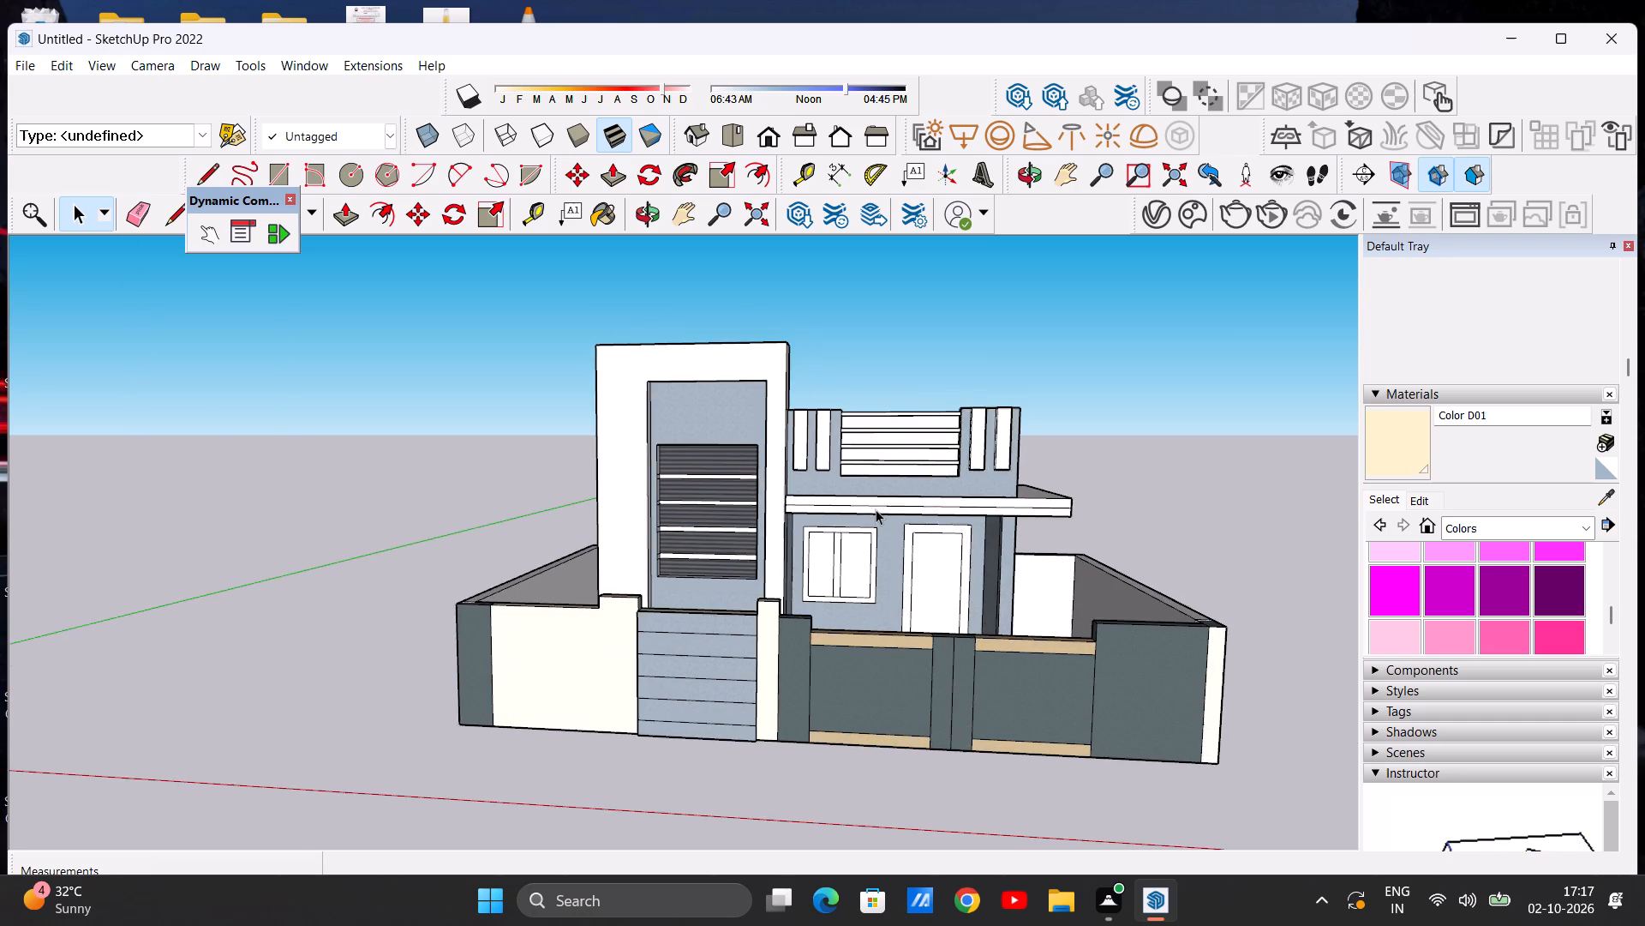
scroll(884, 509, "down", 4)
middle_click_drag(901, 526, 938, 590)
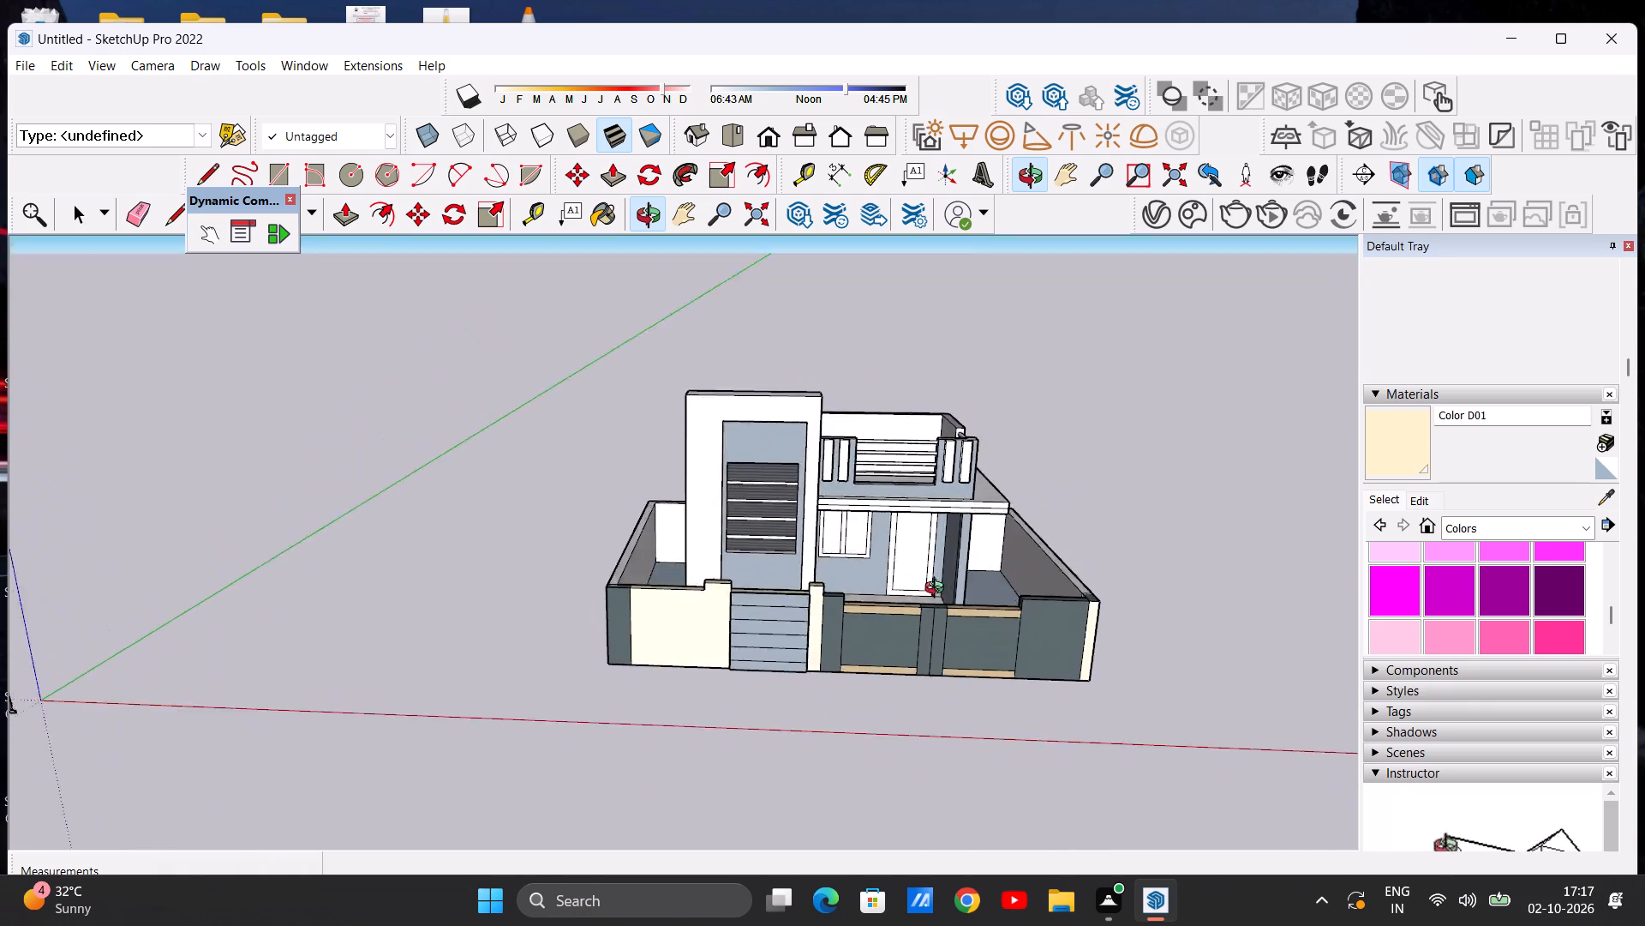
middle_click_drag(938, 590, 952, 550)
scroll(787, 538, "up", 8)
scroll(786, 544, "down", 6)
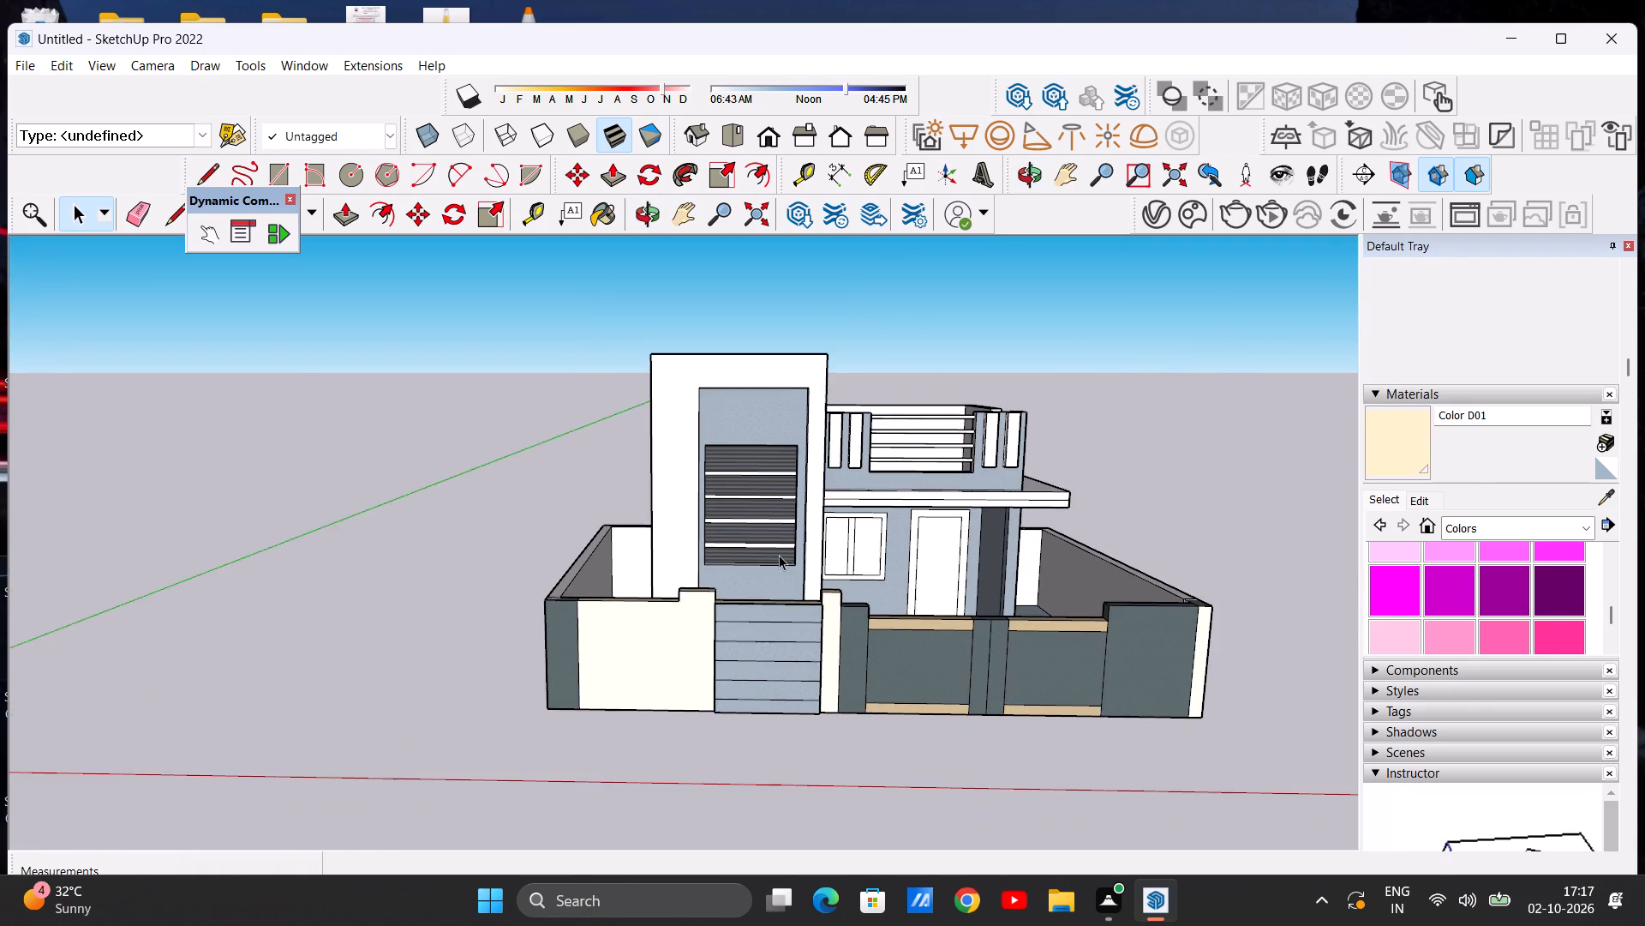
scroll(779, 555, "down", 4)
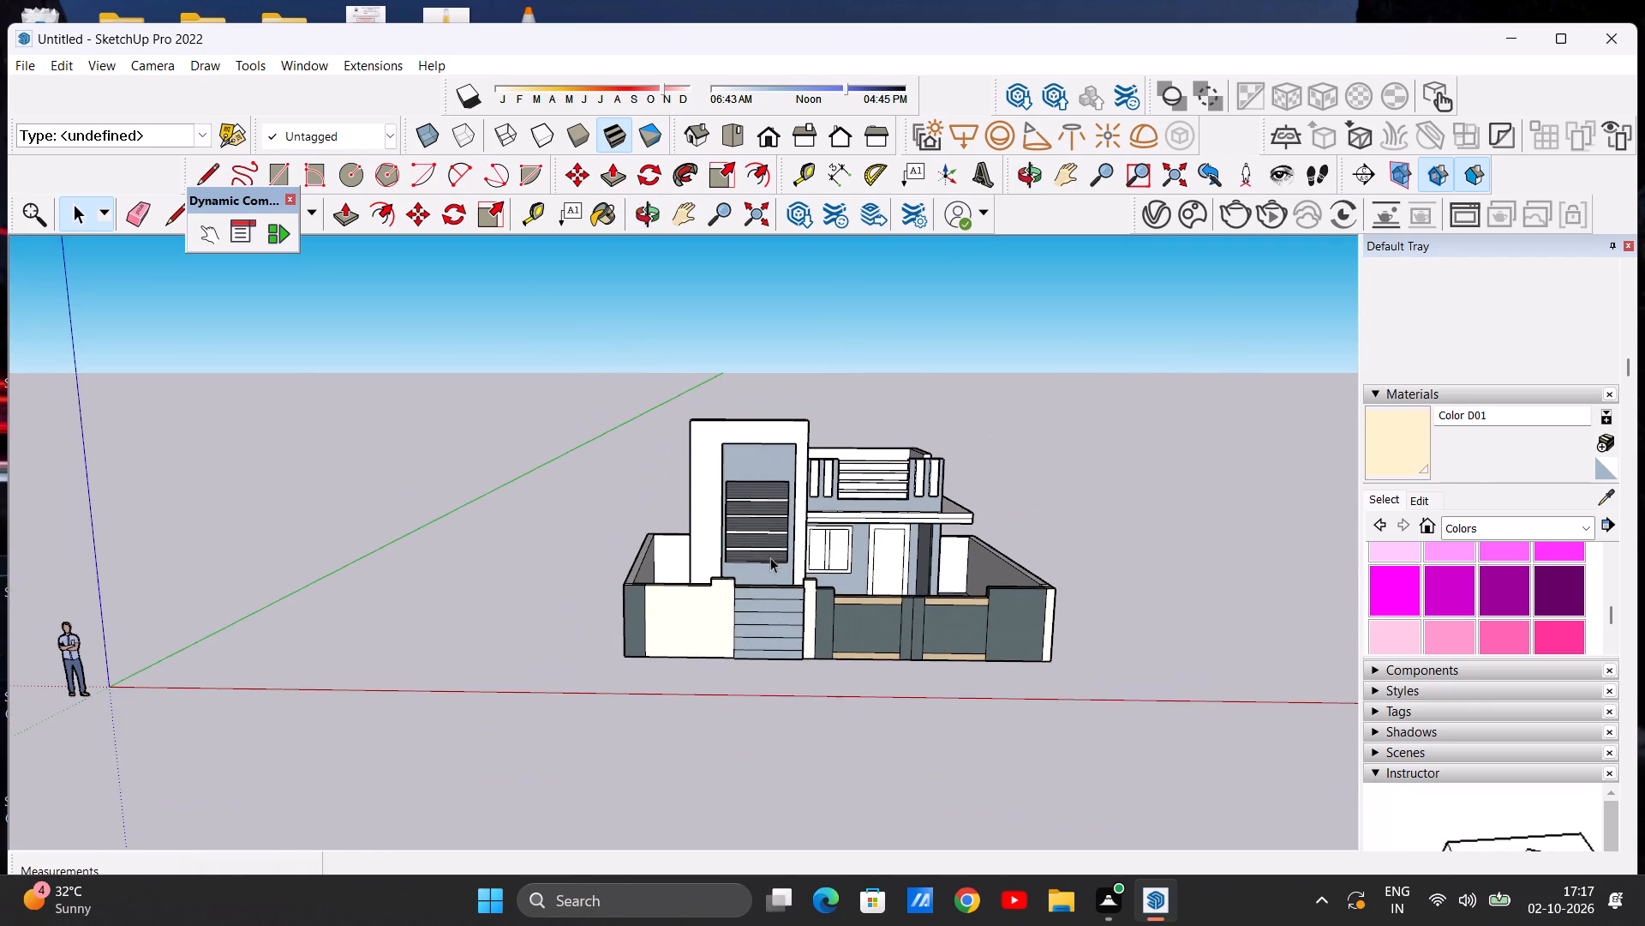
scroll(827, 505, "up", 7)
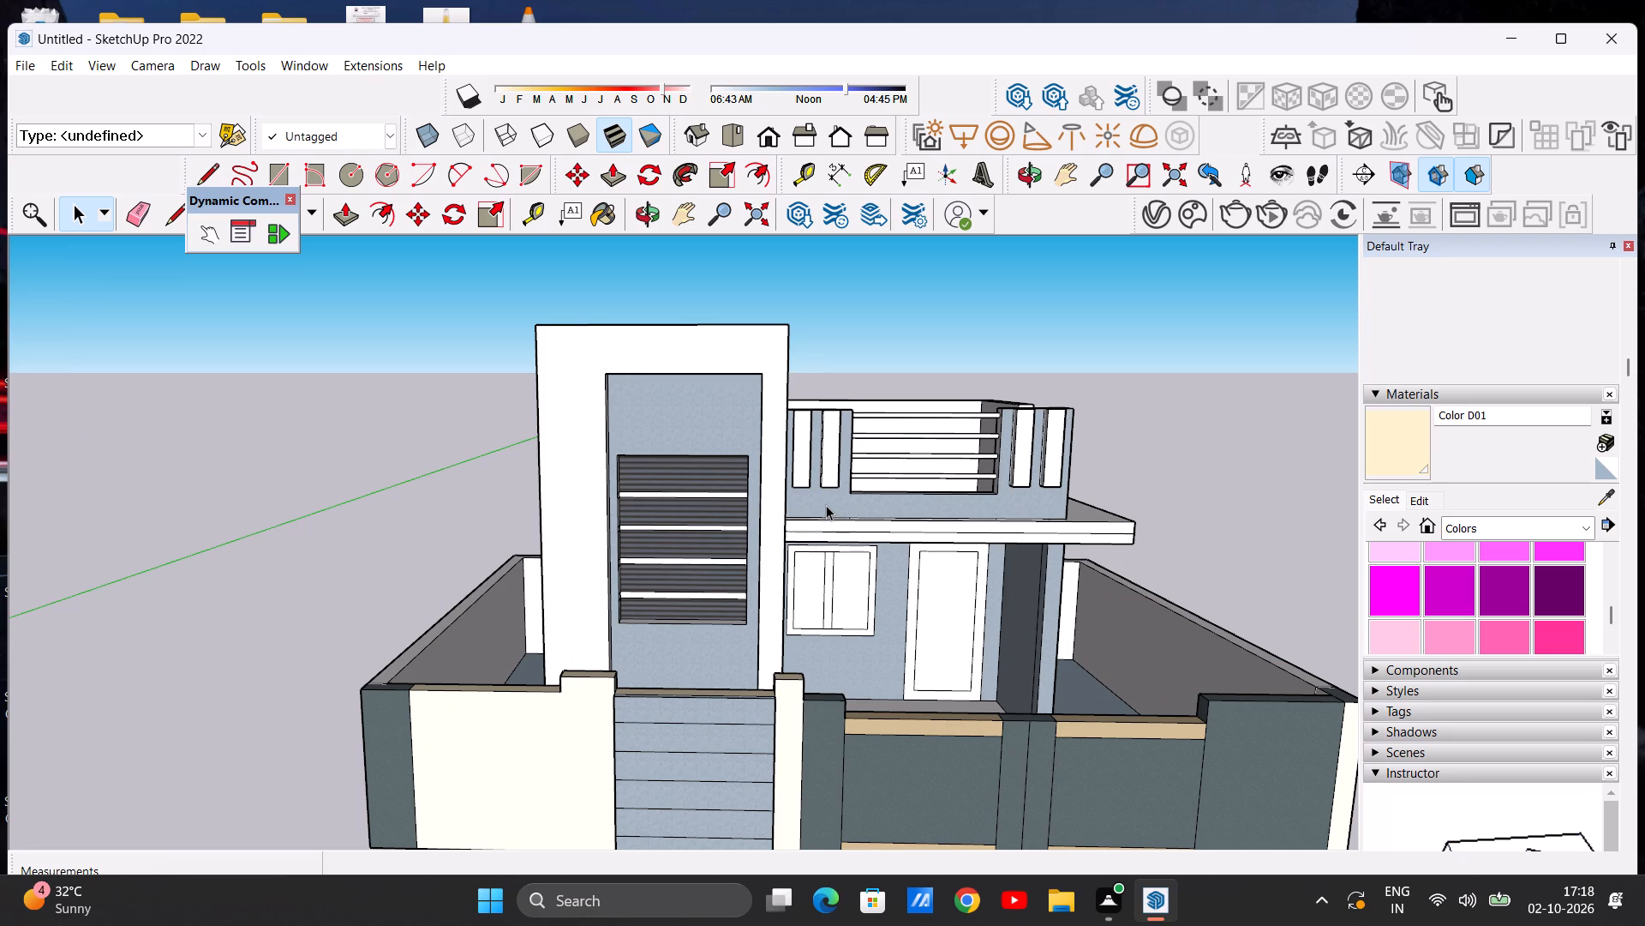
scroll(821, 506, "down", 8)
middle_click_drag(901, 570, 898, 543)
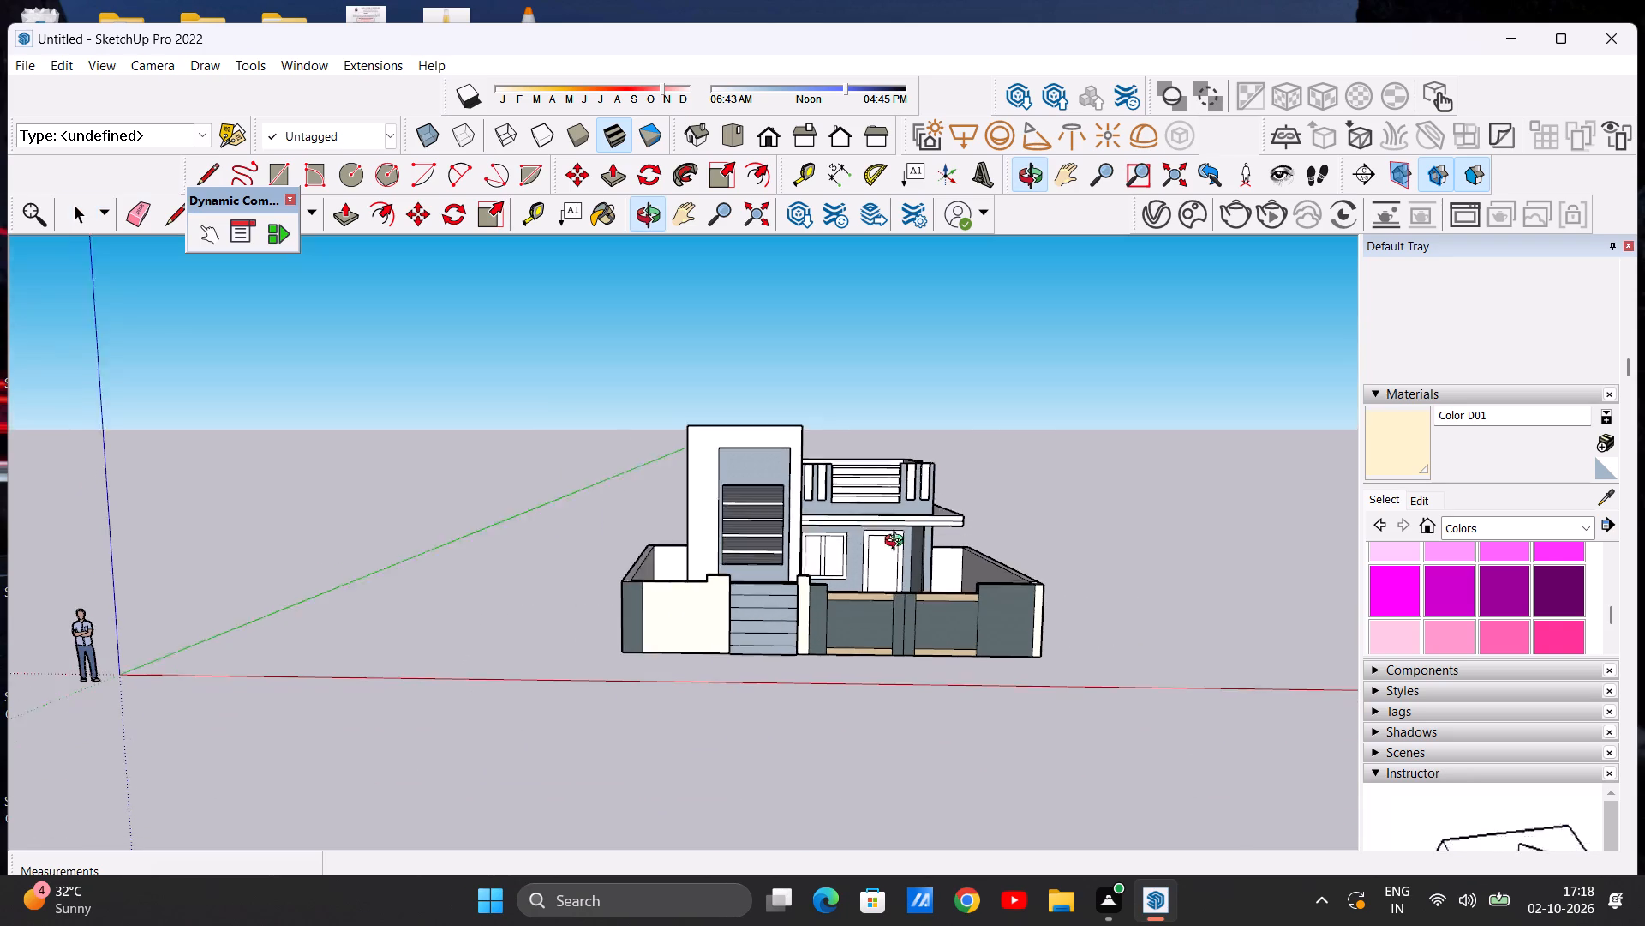
Examine the house and its painted boundary wall from the front corner and from above at several distances.
middle_click_drag(898, 543, 518, 556)
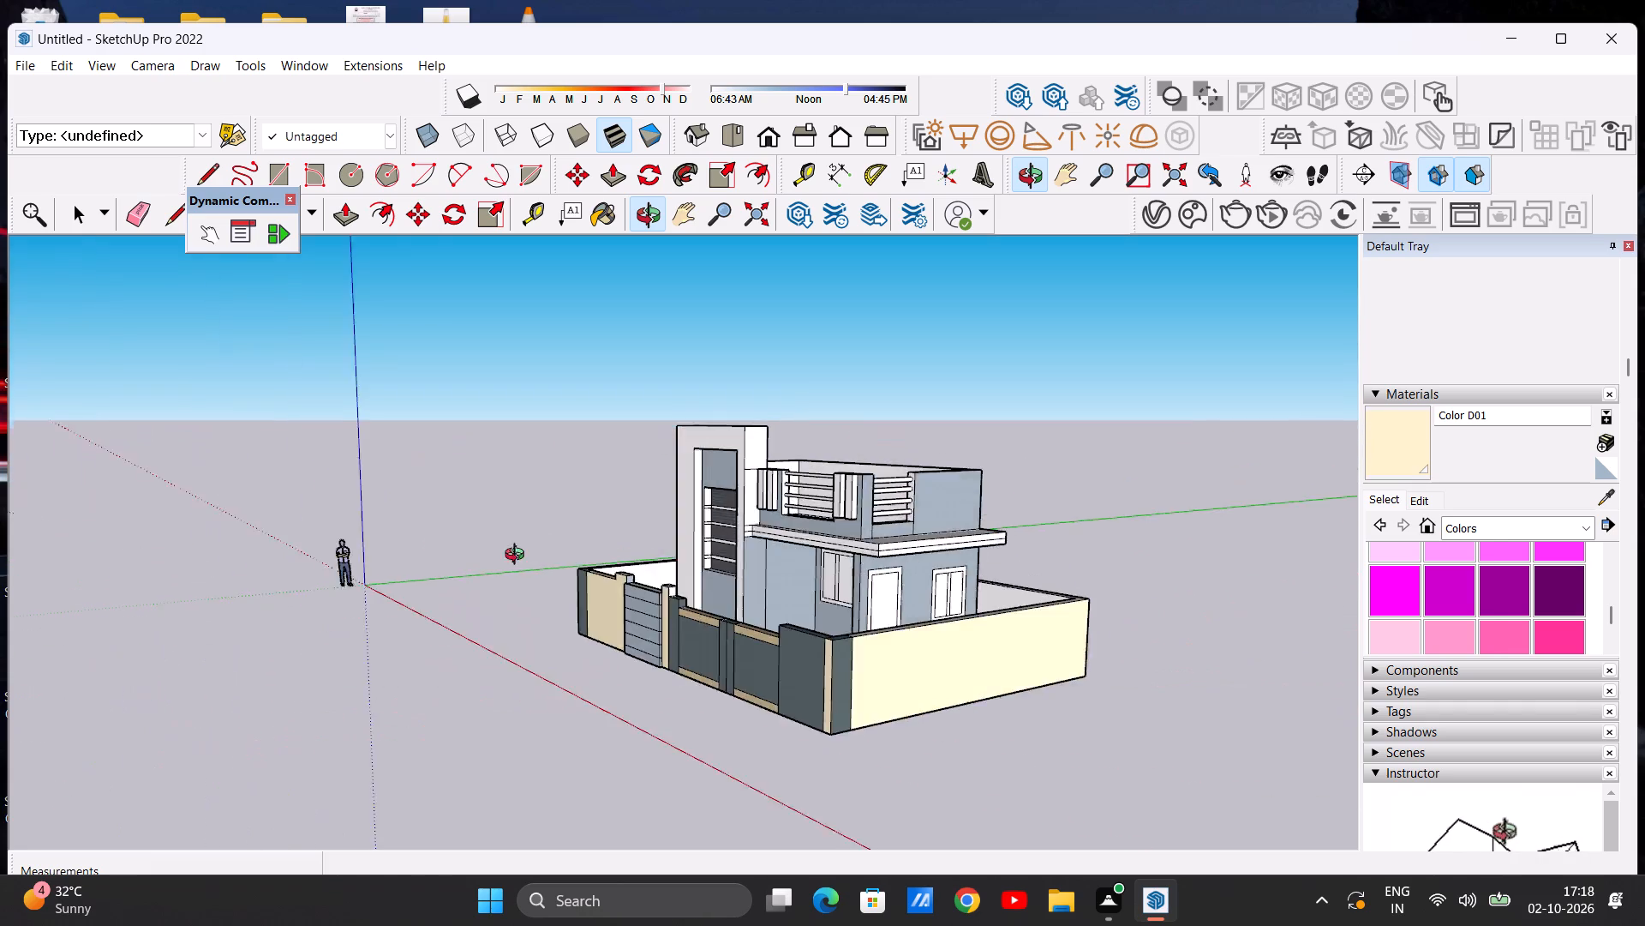
middle_click_drag(518, 556, 893, 704)
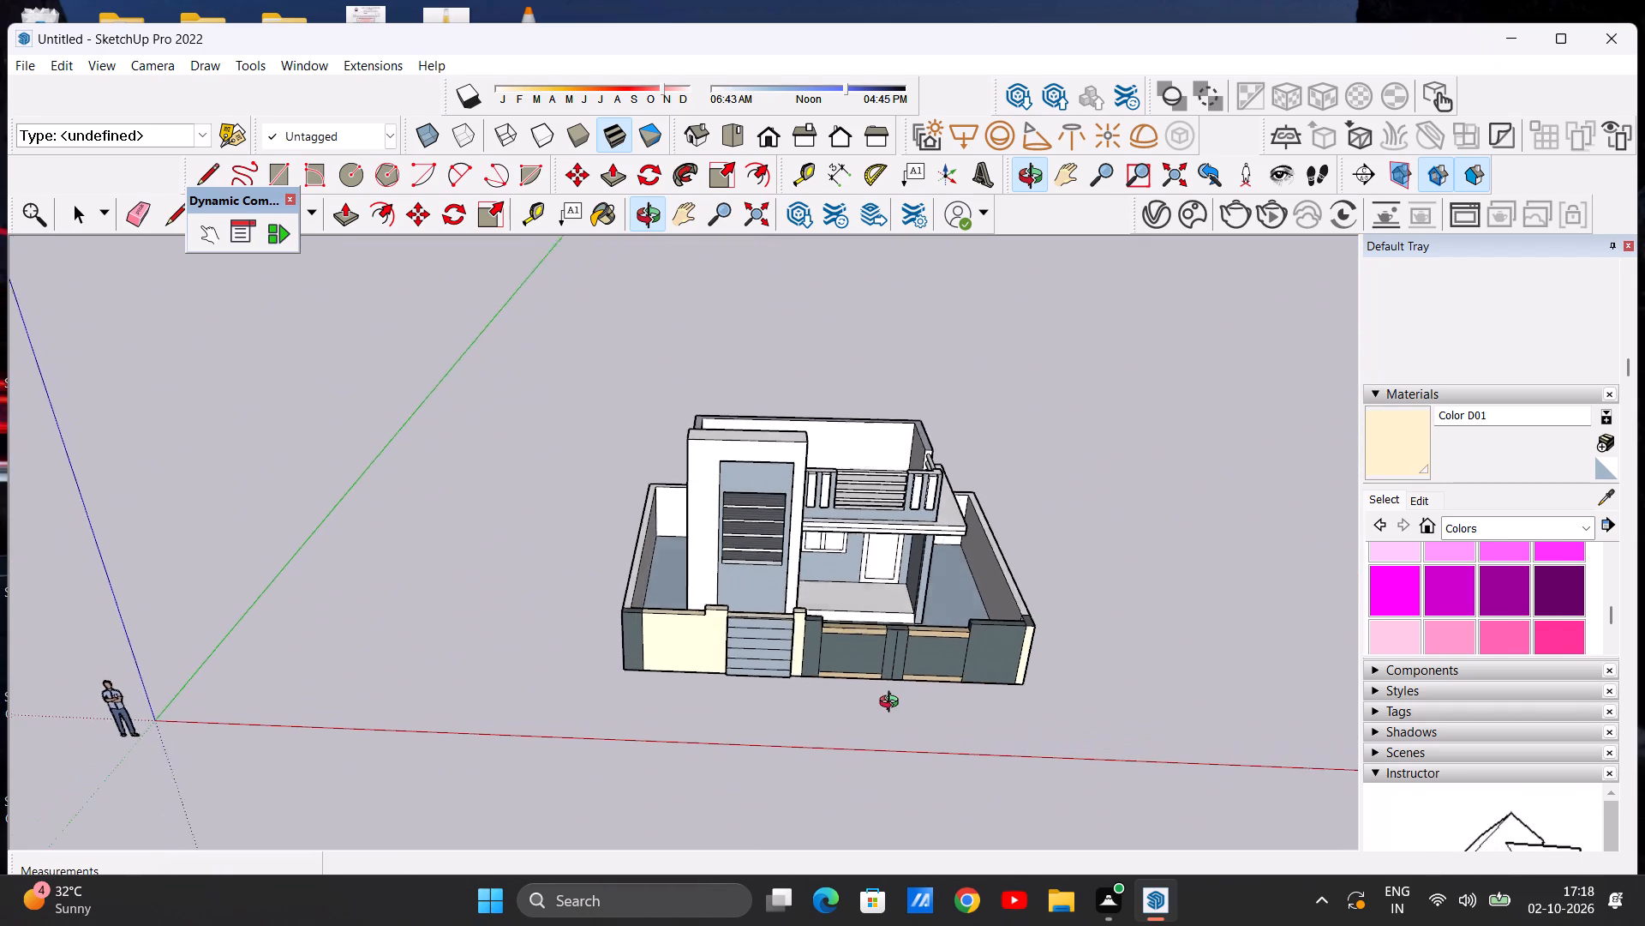
middle_click_drag(893, 704, 891, 714)
scroll(1010, 574, "up", 6)
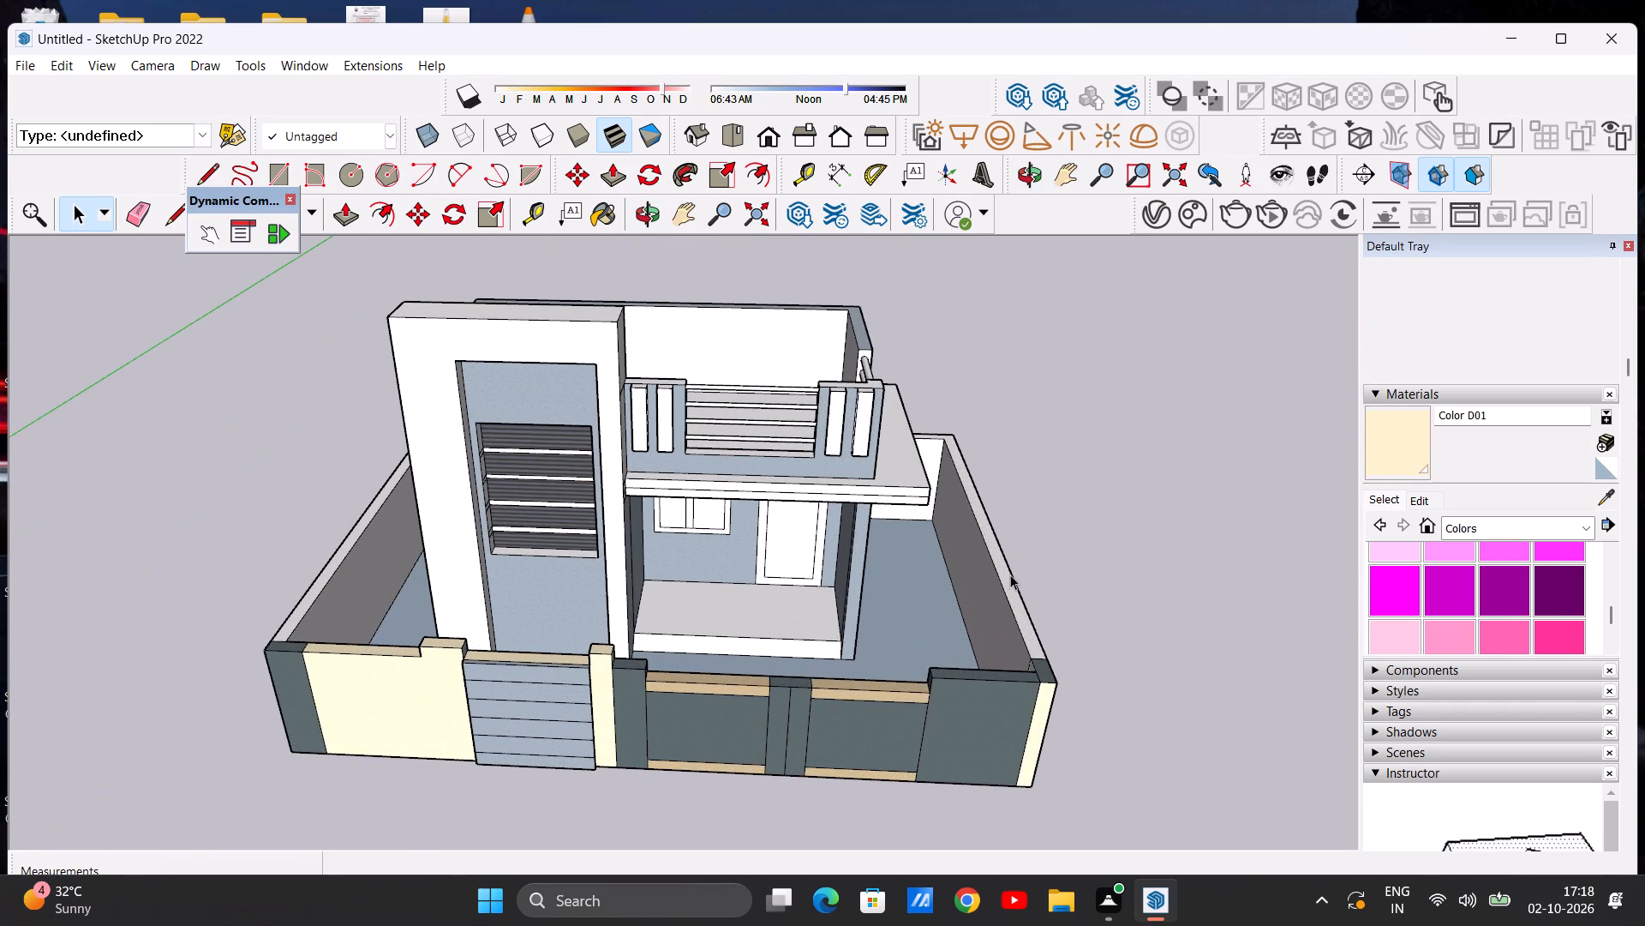
scroll(959, 576, "down", 4)
scroll(982, 578, "up", 5)
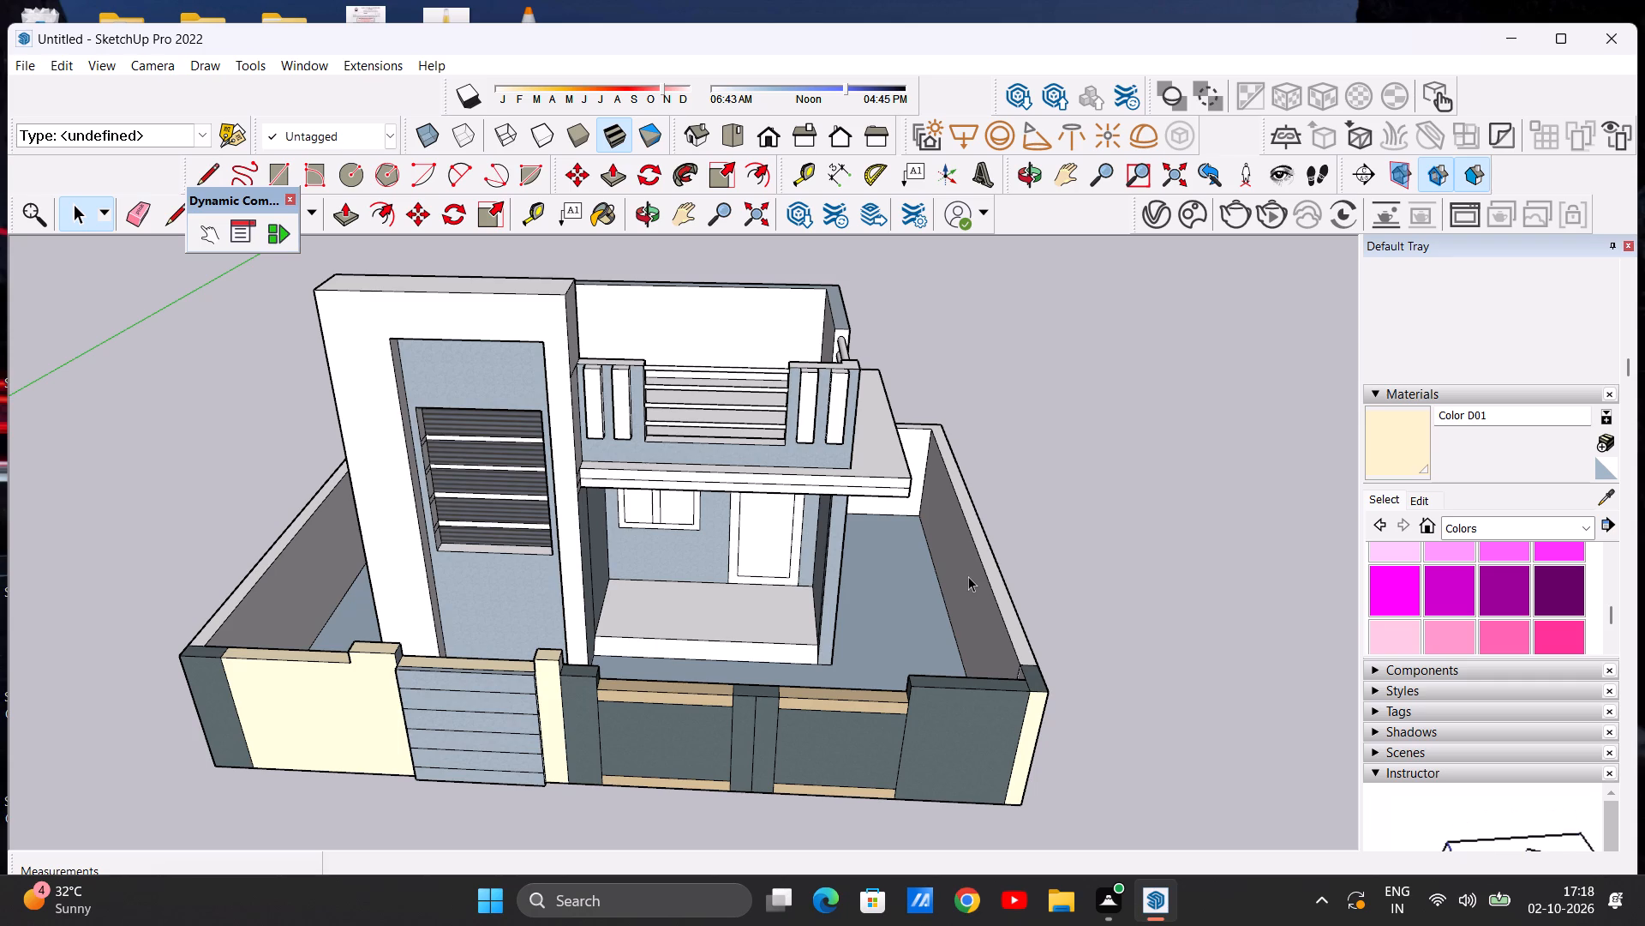
scroll(979, 574, "down", 5)
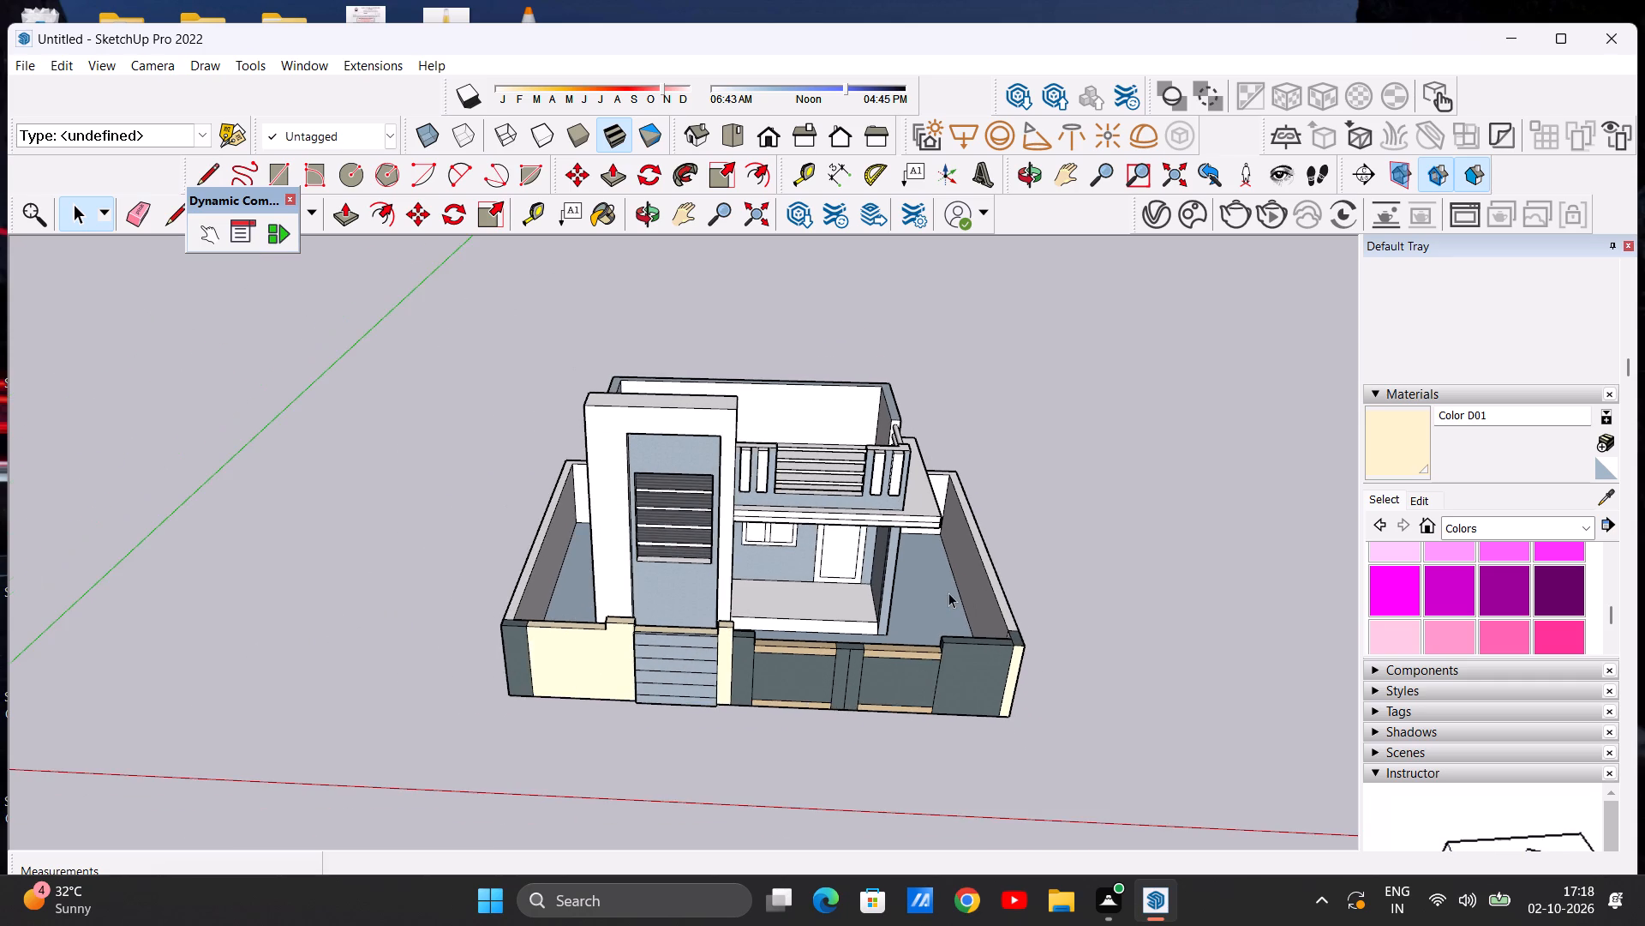
scroll(948, 592, "up", 2)
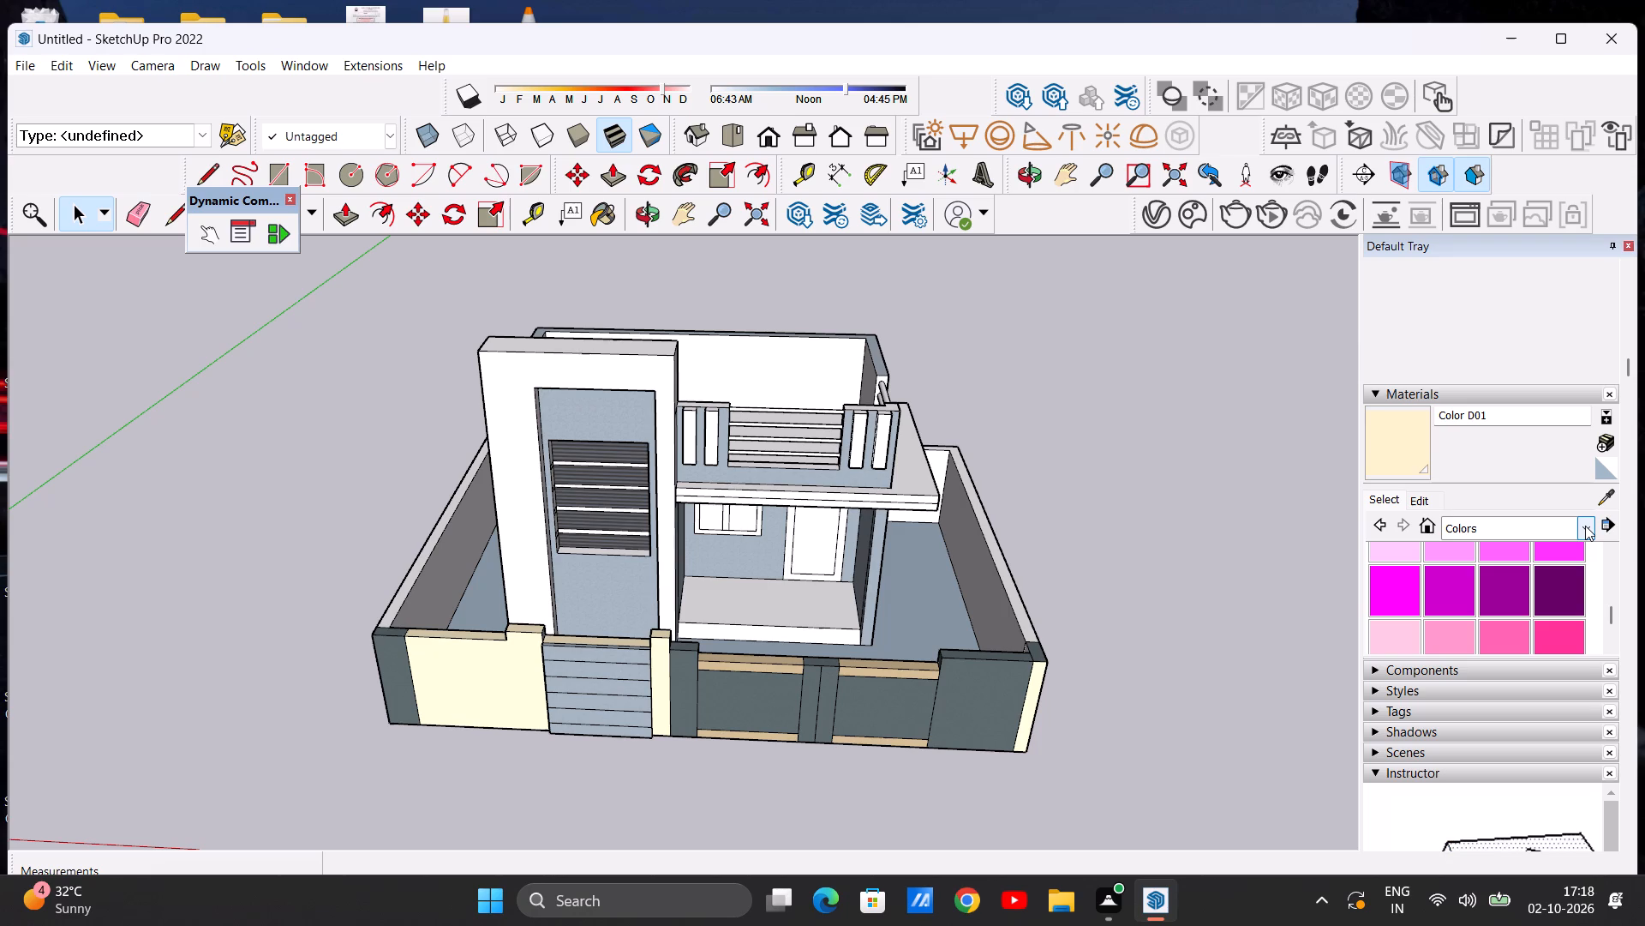
Paint the front face and the top of the tower's projecting frame with Color D01.
left_click(1385, 442)
scroll(1439, 484, "down", 8)
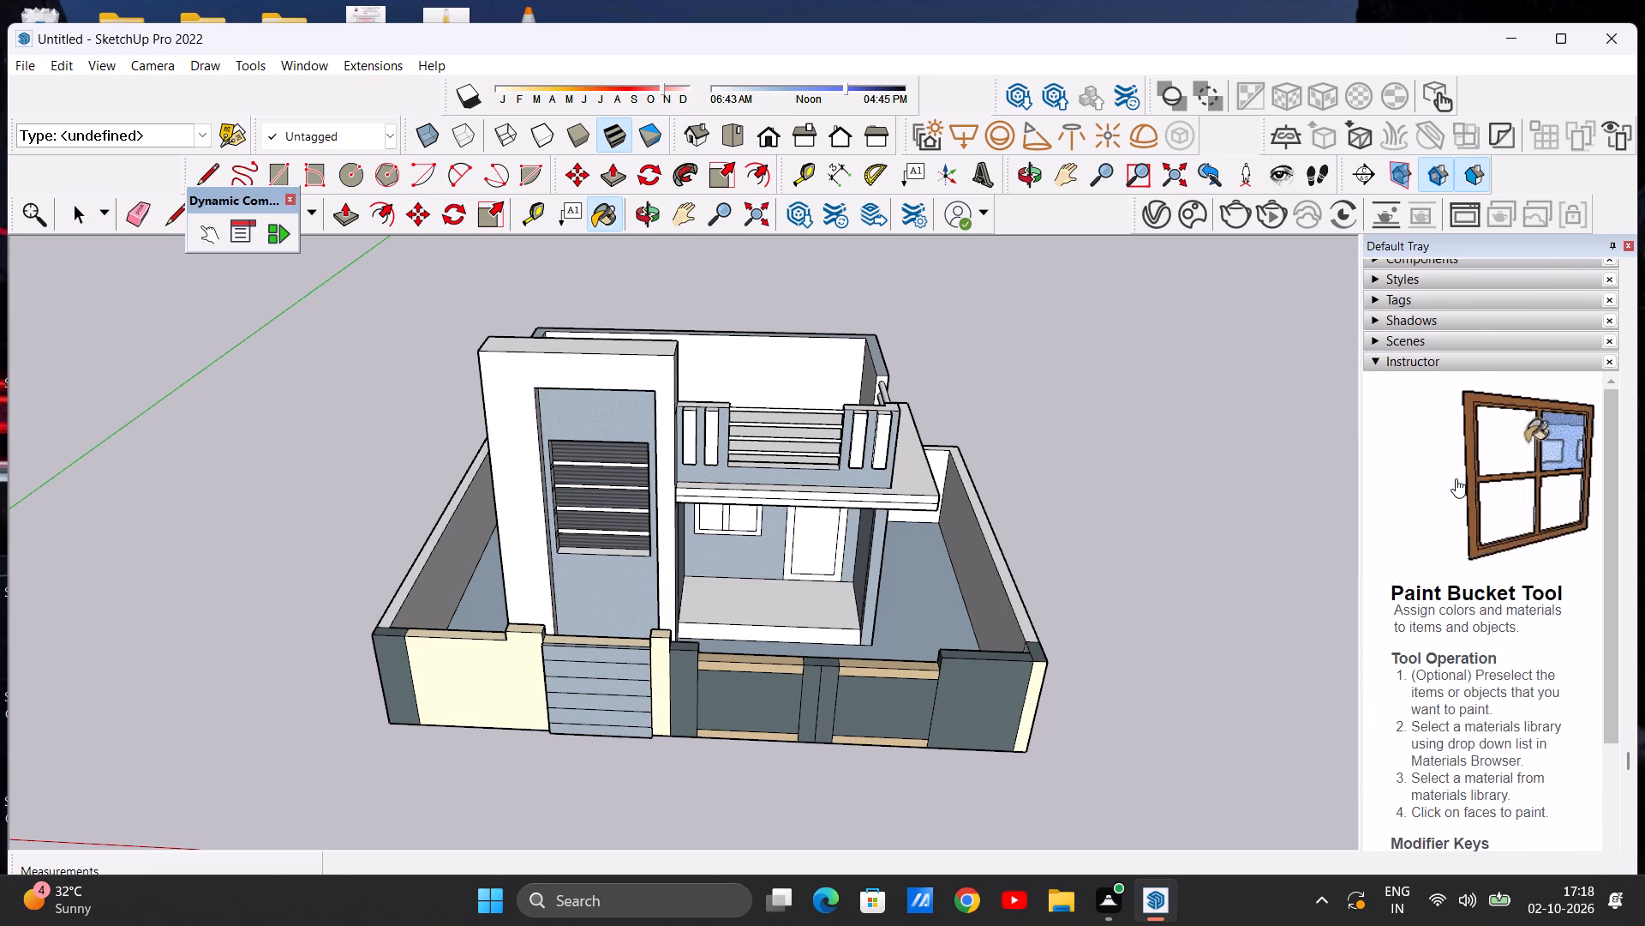
scroll(953, 525, "down", 3)
middle_click_drag(517, 646, 648, 436)
scroll(678, 470, "up", 3)
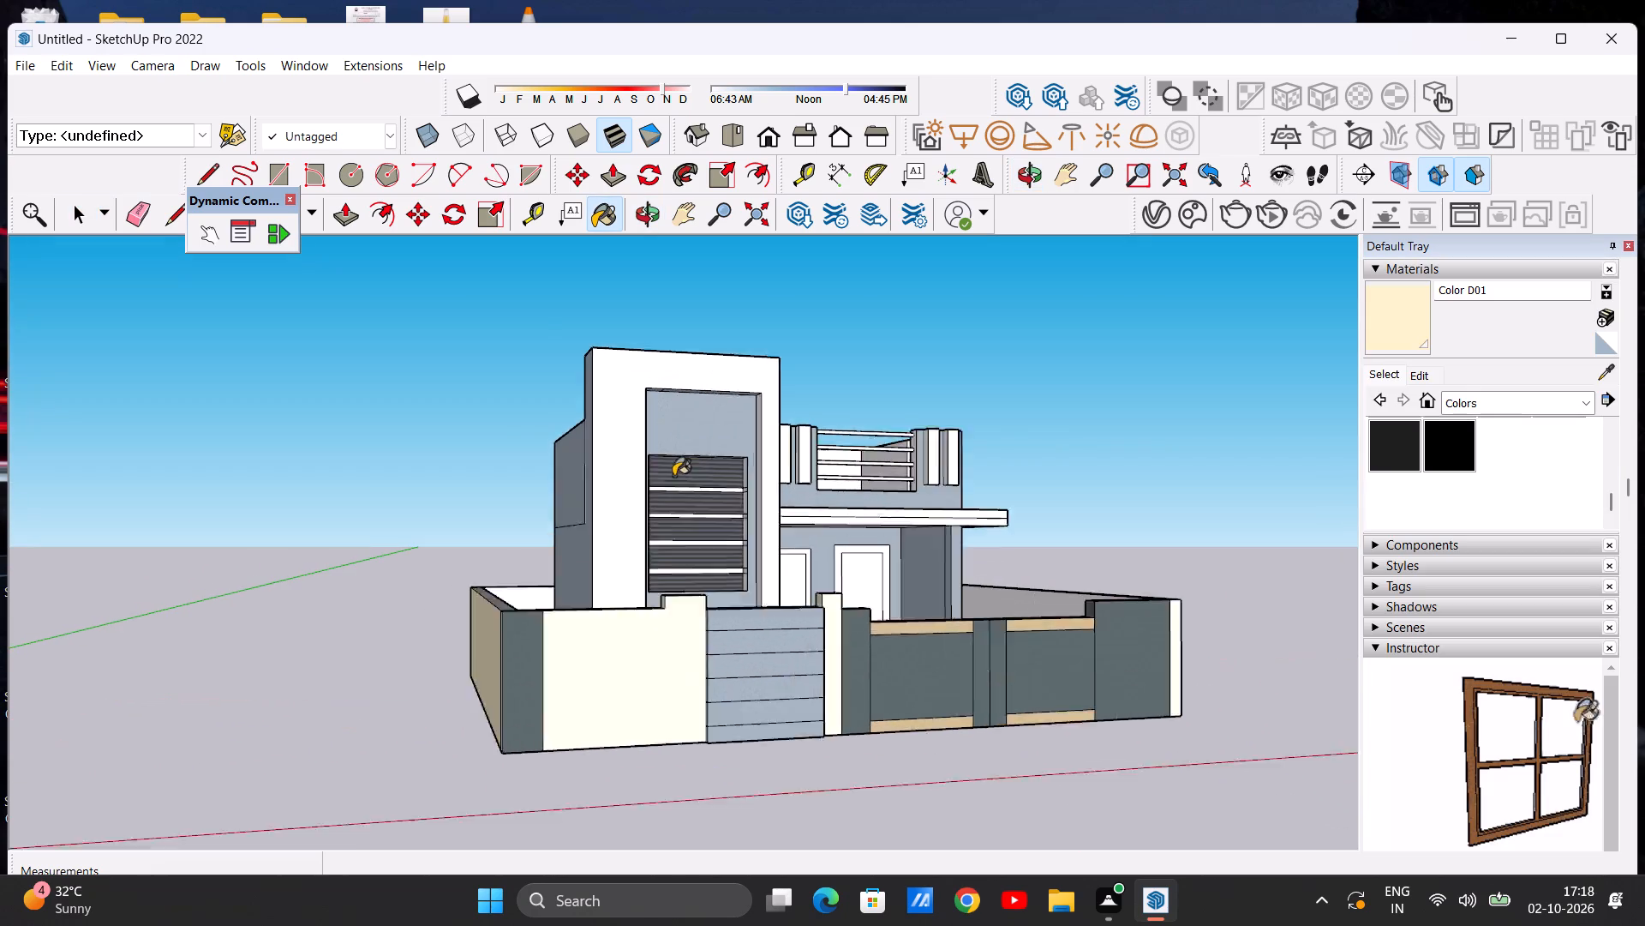
scroll(673, 476, "up", 3)
left_click(583, 494)
scroll(585, 496, "down", 4)
middle_click_drag(709, 497, 502, 512)
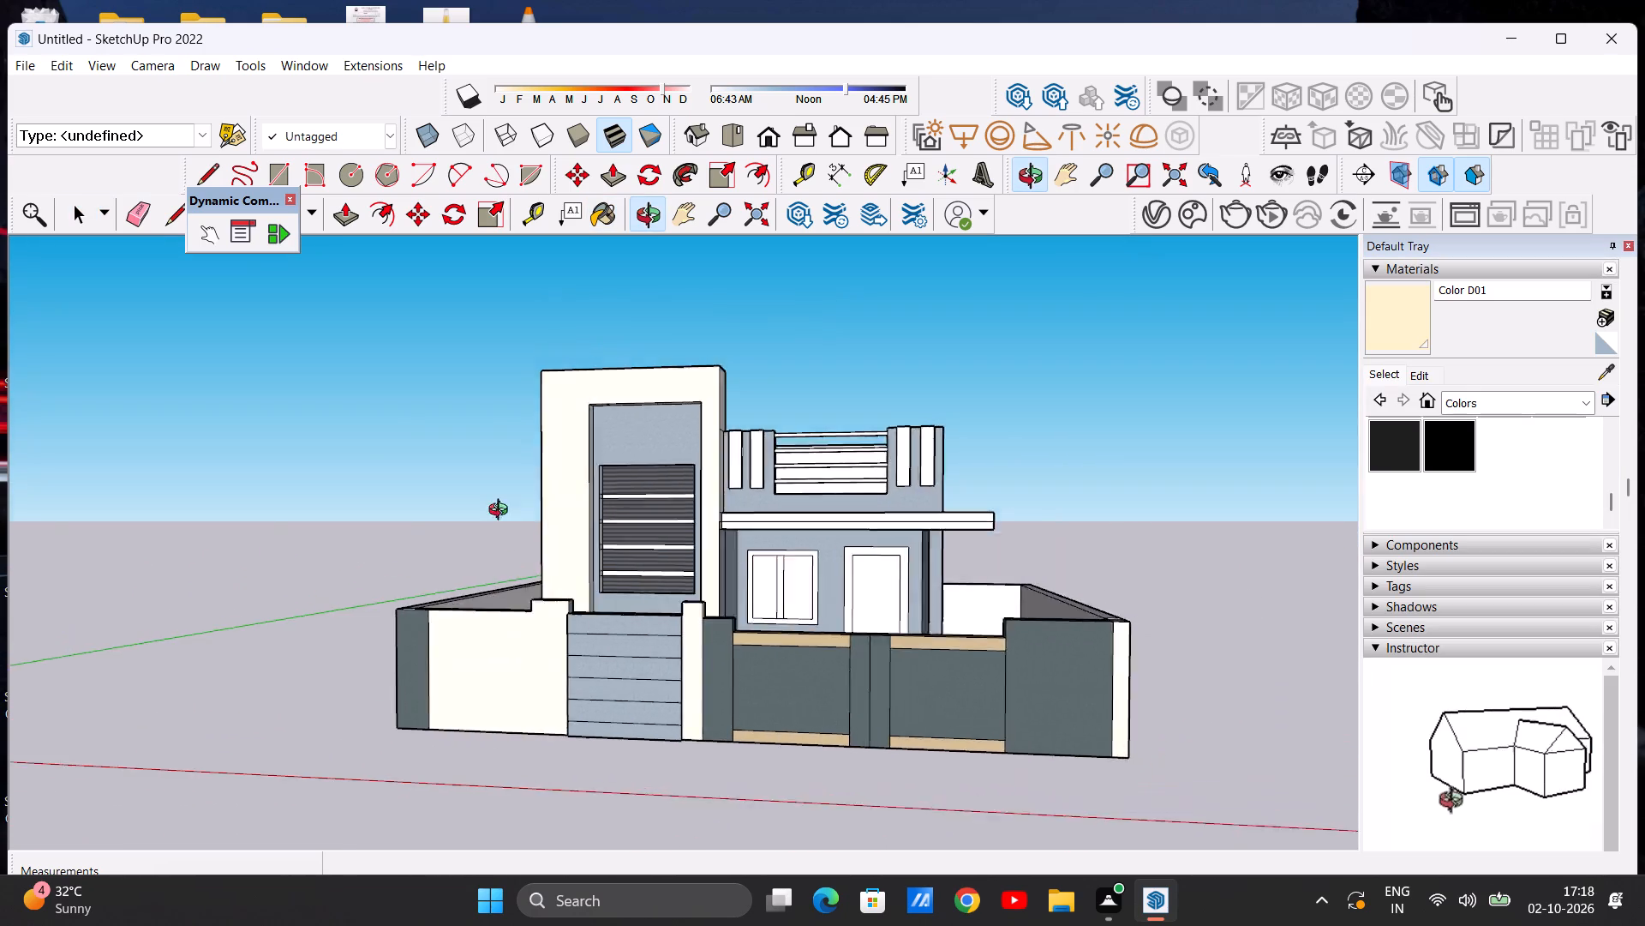
middle_click_drag(502, 512, 602, 731)
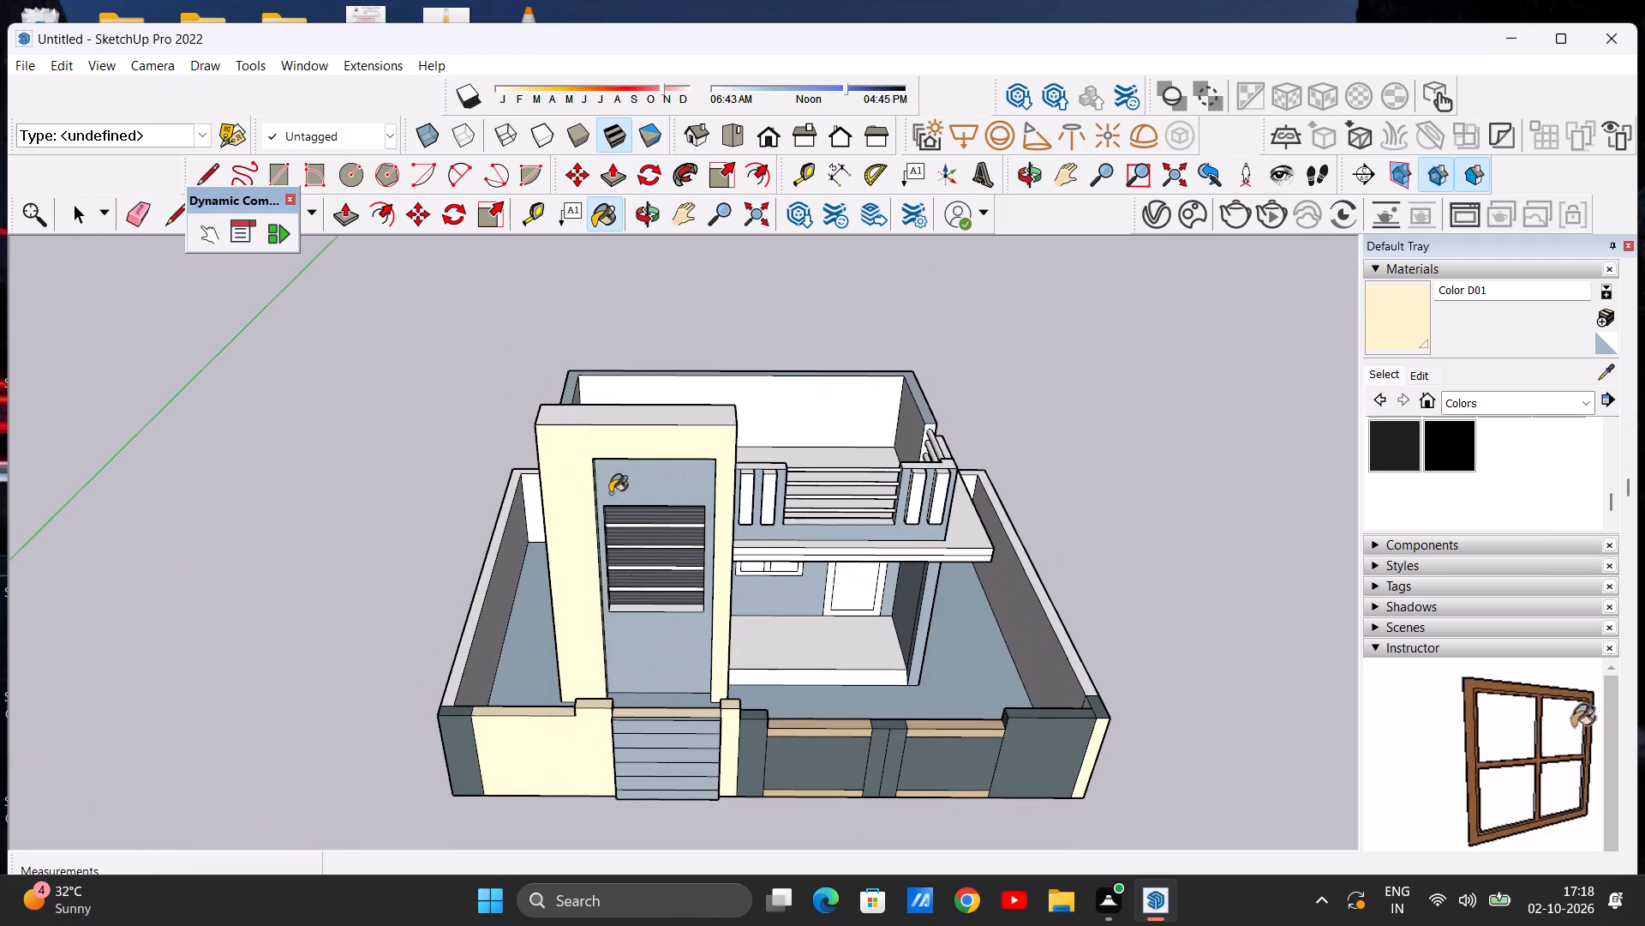
scroll(622, 442, "up", 6)
left_click(625, 398)
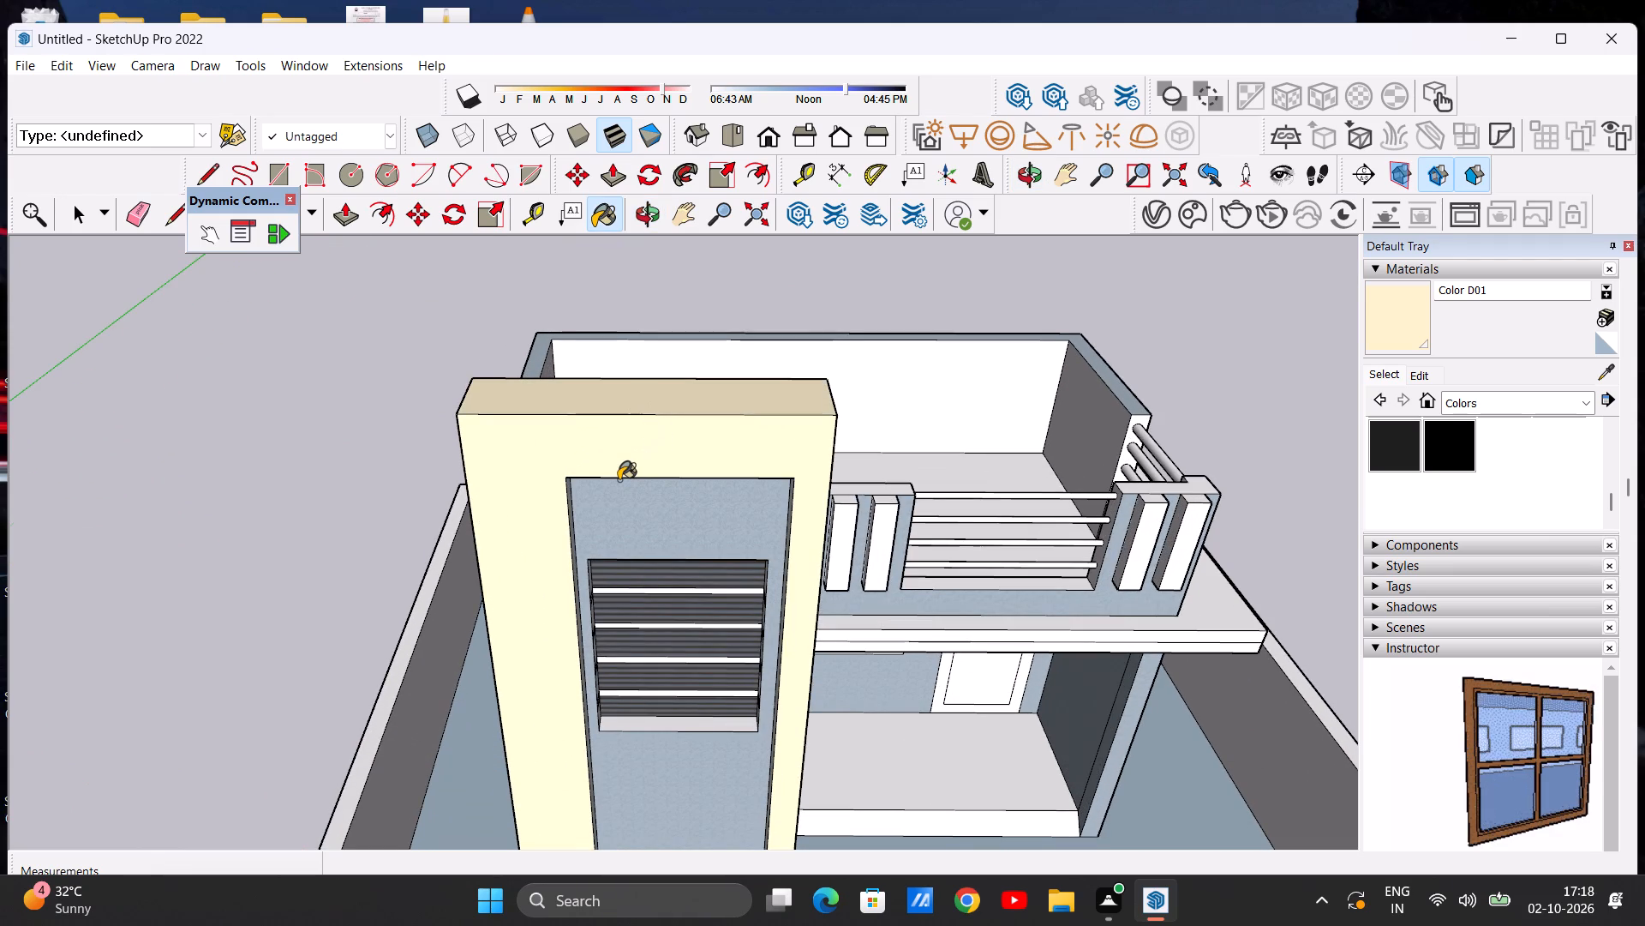
Paint the tower frame's balcony-side faces with Color D01, including the small faces beside the porch slab's edge.
scroll(619, 480, "down", 7)
middle_click_drag(581, 581, 905, 454)
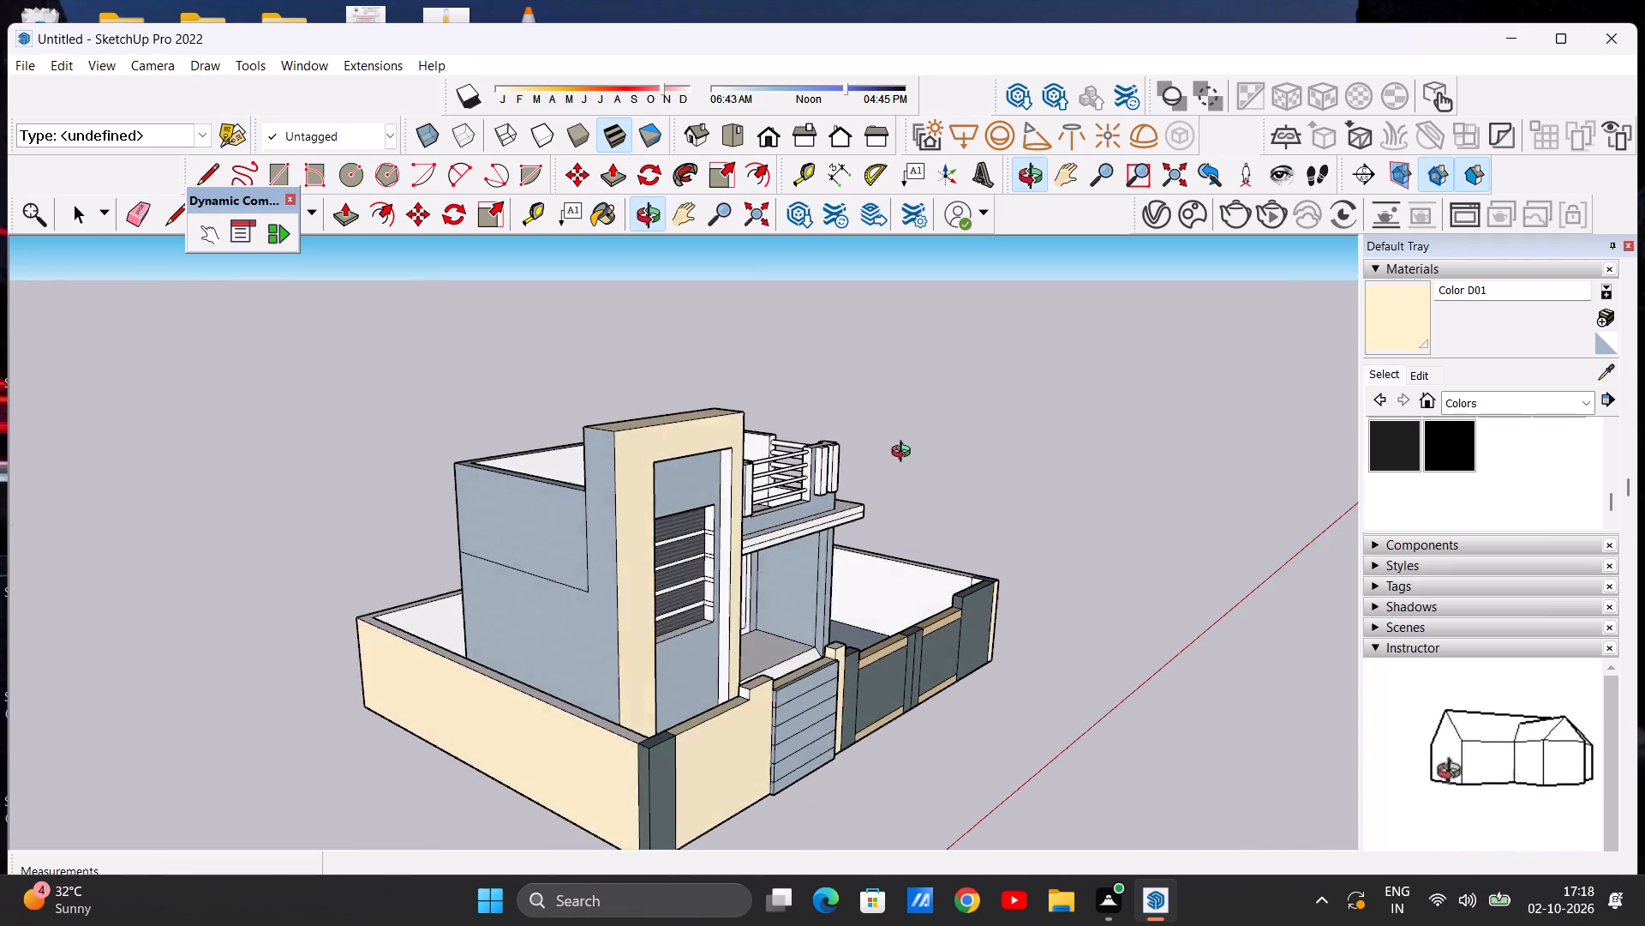
middle_click_drag(905, 454, 449, 460)
middle_click_drag(686, 523, 604, 527)
scroll(725, 502, "up", 5)
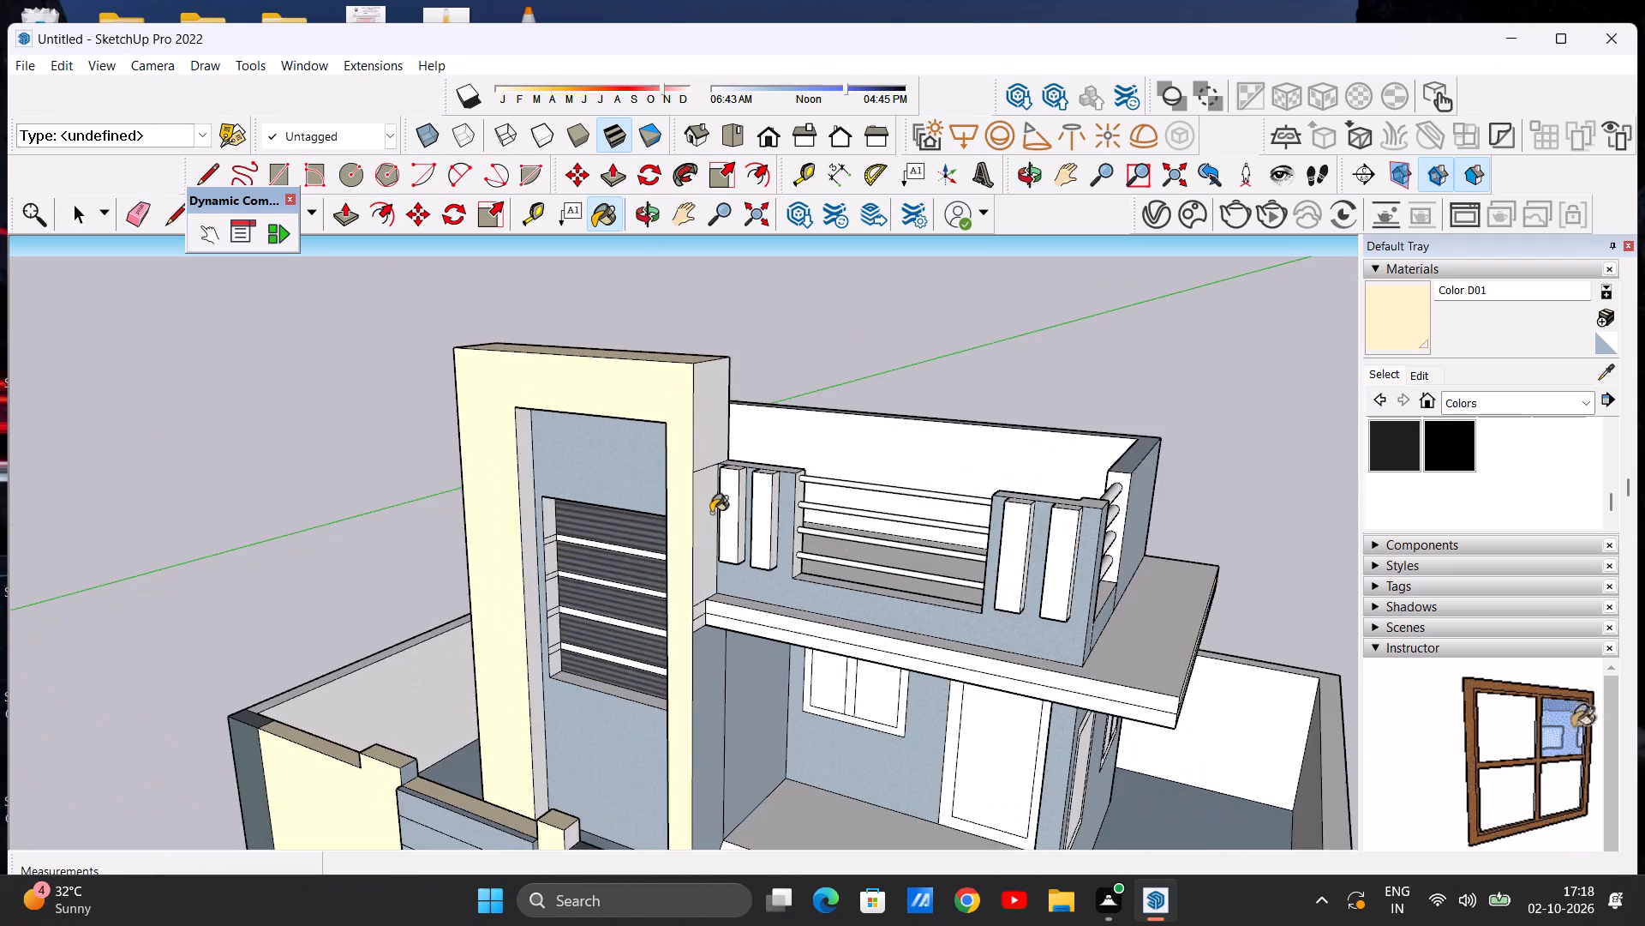
scroll(711, 513, "up", 5)
left_click(698, 526)
left_click(695, 364)
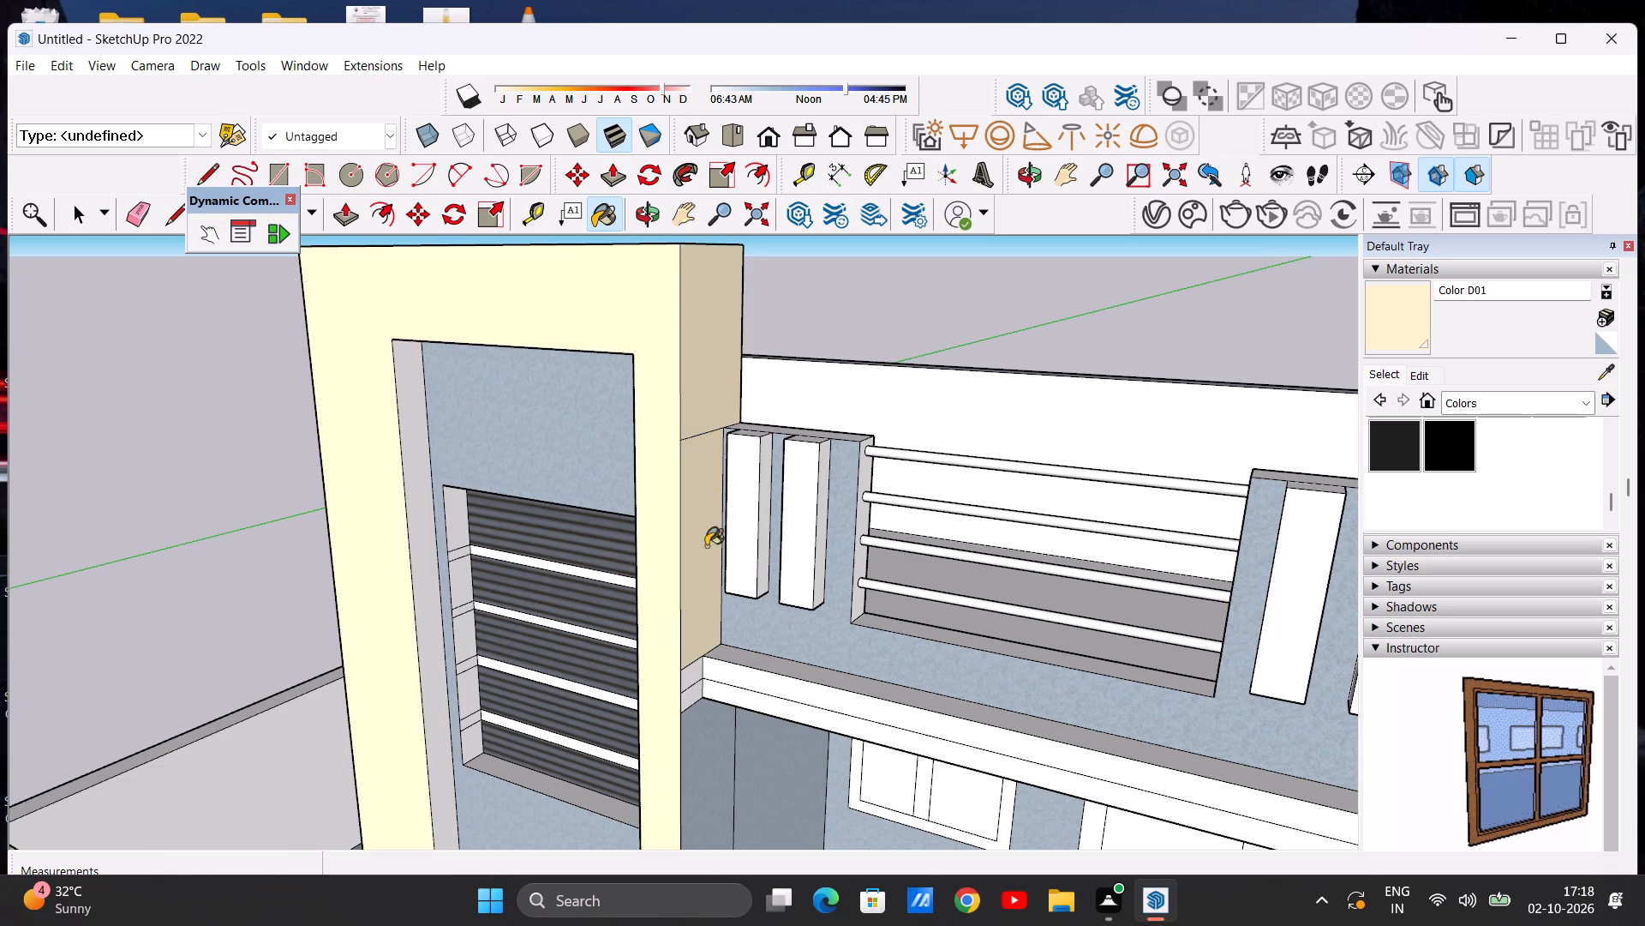
scroll(703, 542, "down", 4)
scroll(673, 655, "up", 11)
left_click(706, 608)
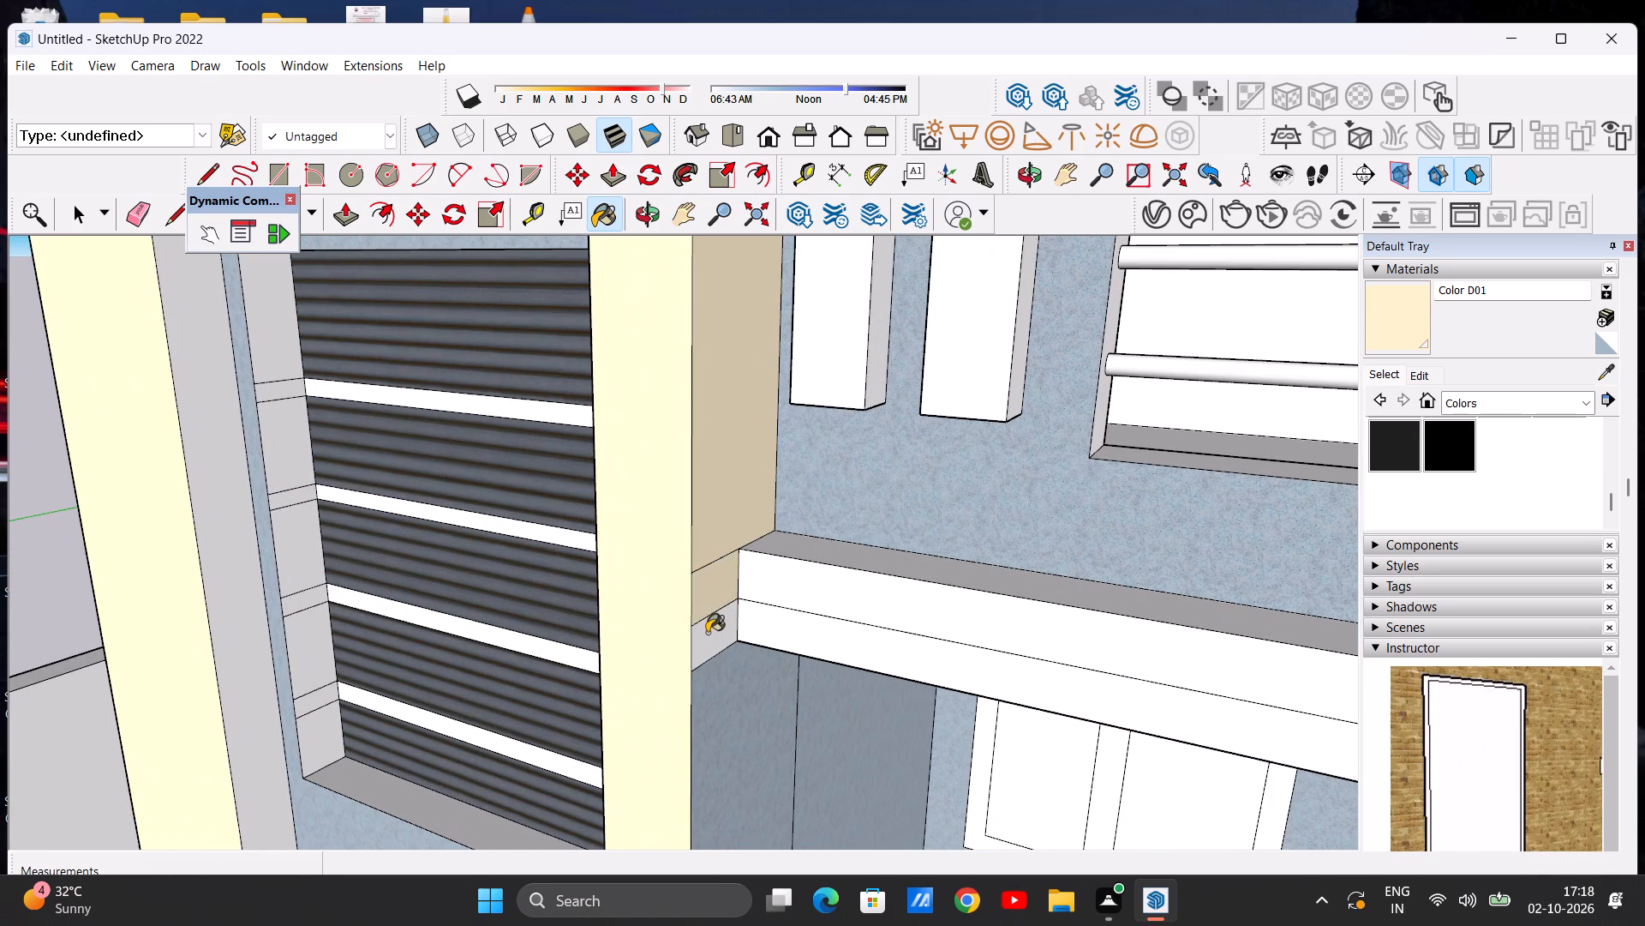
left_click(708, 642)
Paint both inner side reveals of the tower frame's opening with Color D01.
scroll(690, 645, "down", 20)
scroll(690, 645, "down", 5)
middle_click_drag(679, 679, 707, 618)
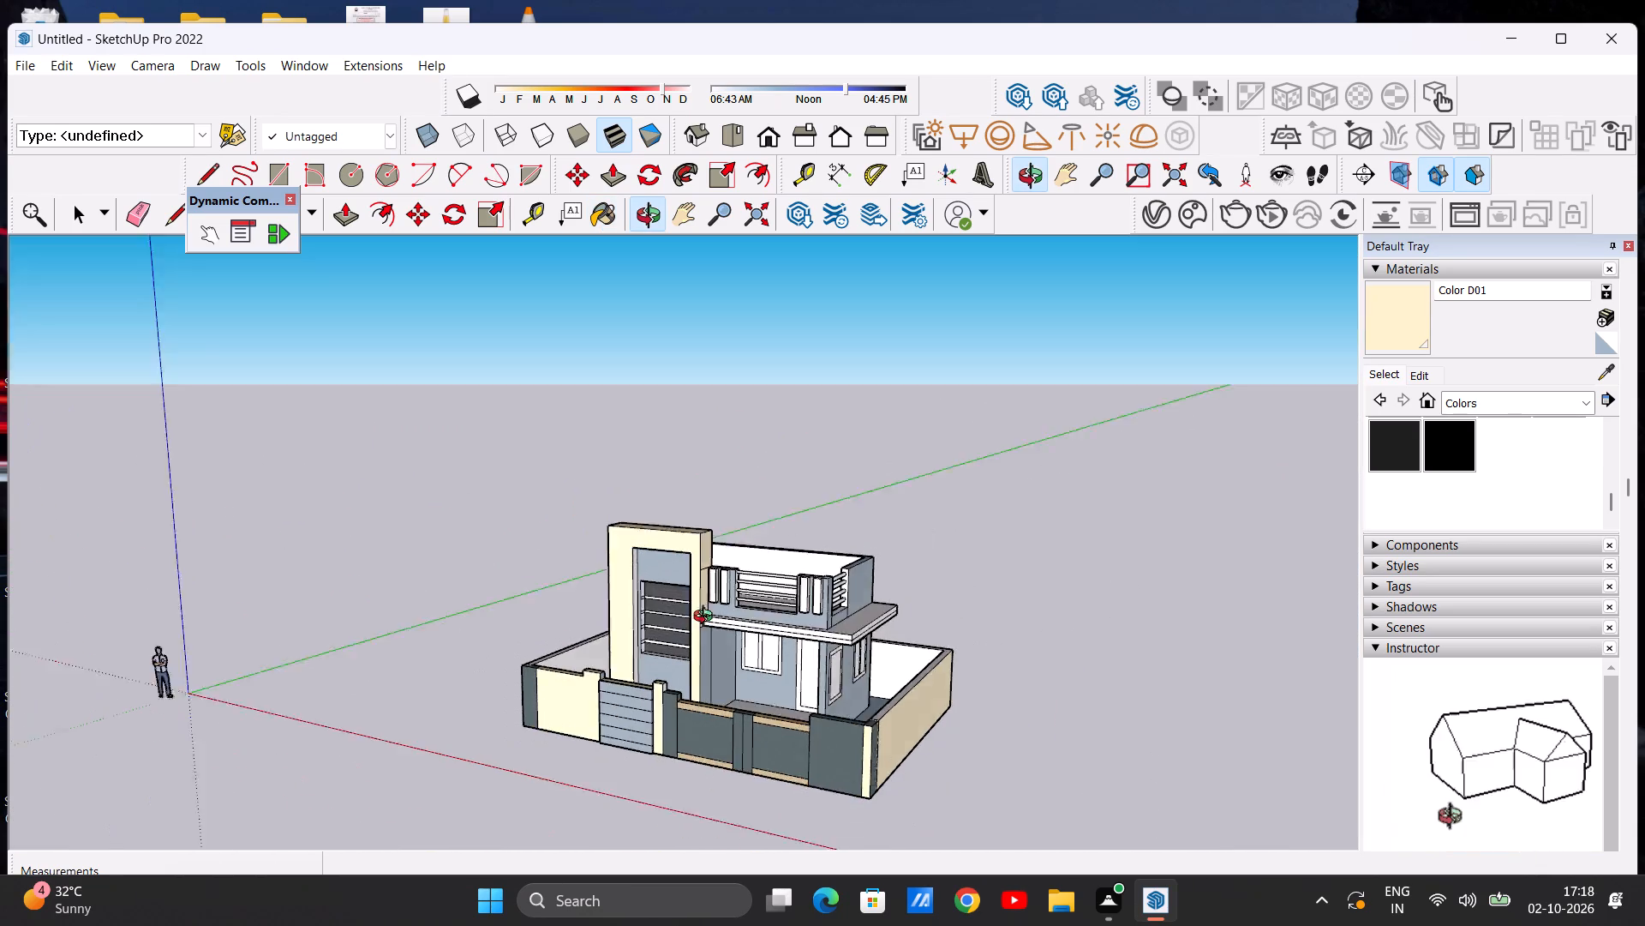
middle_click_drag(707, 618, 625, 619)
scroll(652, 604, "up", 14)
left_click(632, 613)
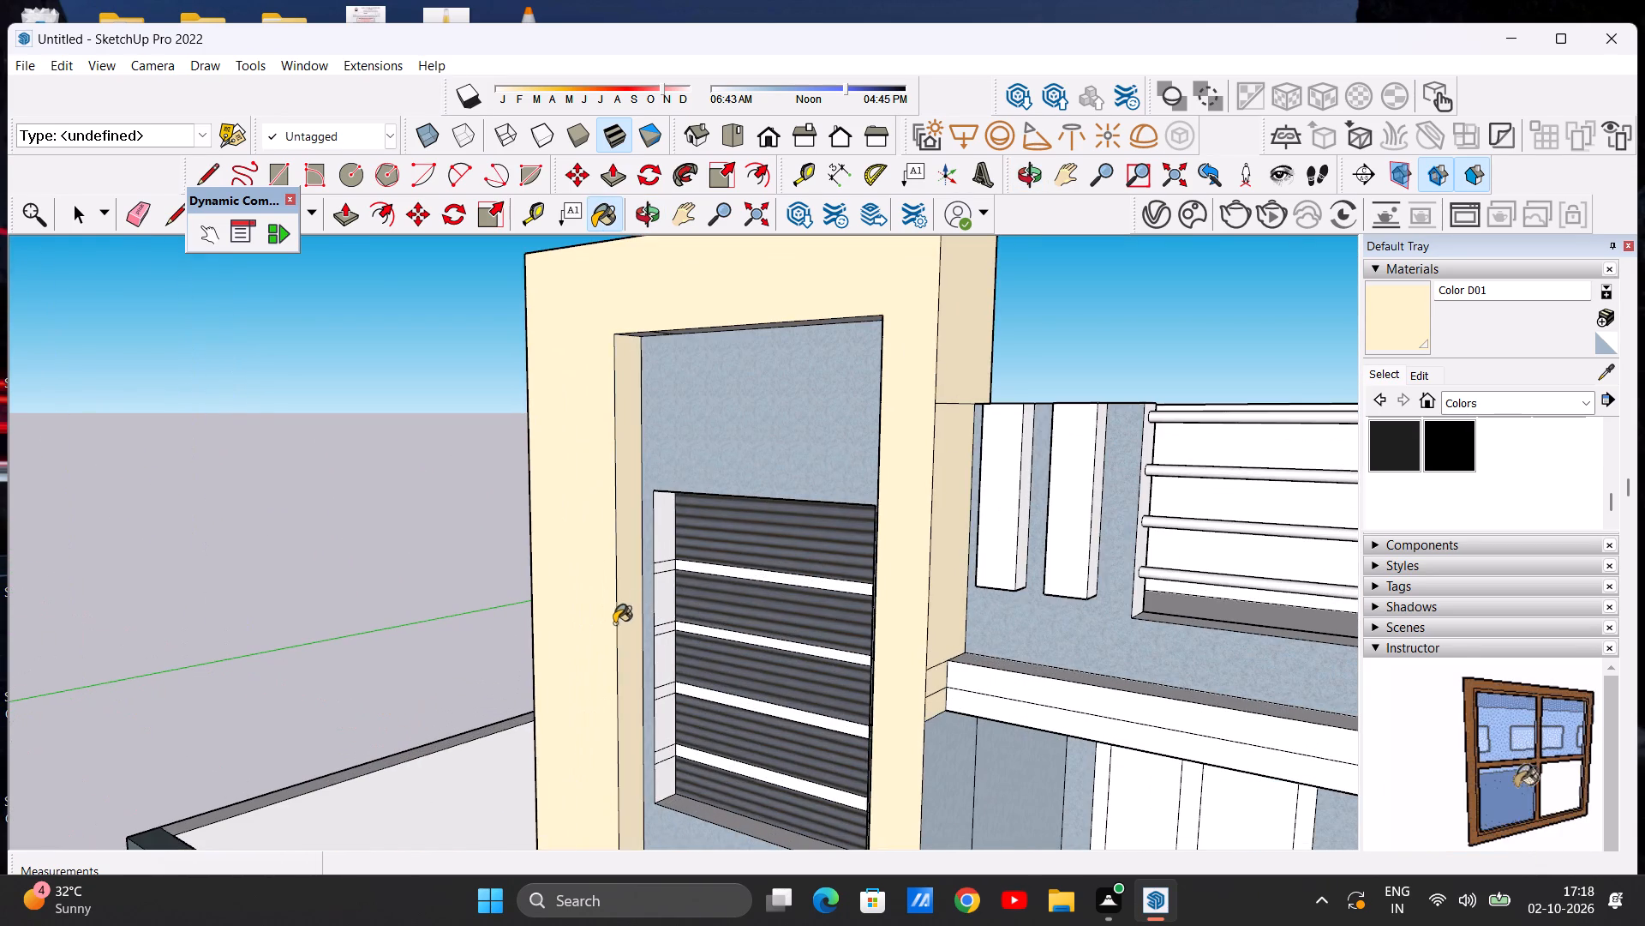
scroll(612, 625, "down", 7)
middle_click_drag(617, 632, 1091, 625)
scroll(649, 625, "up", 5)
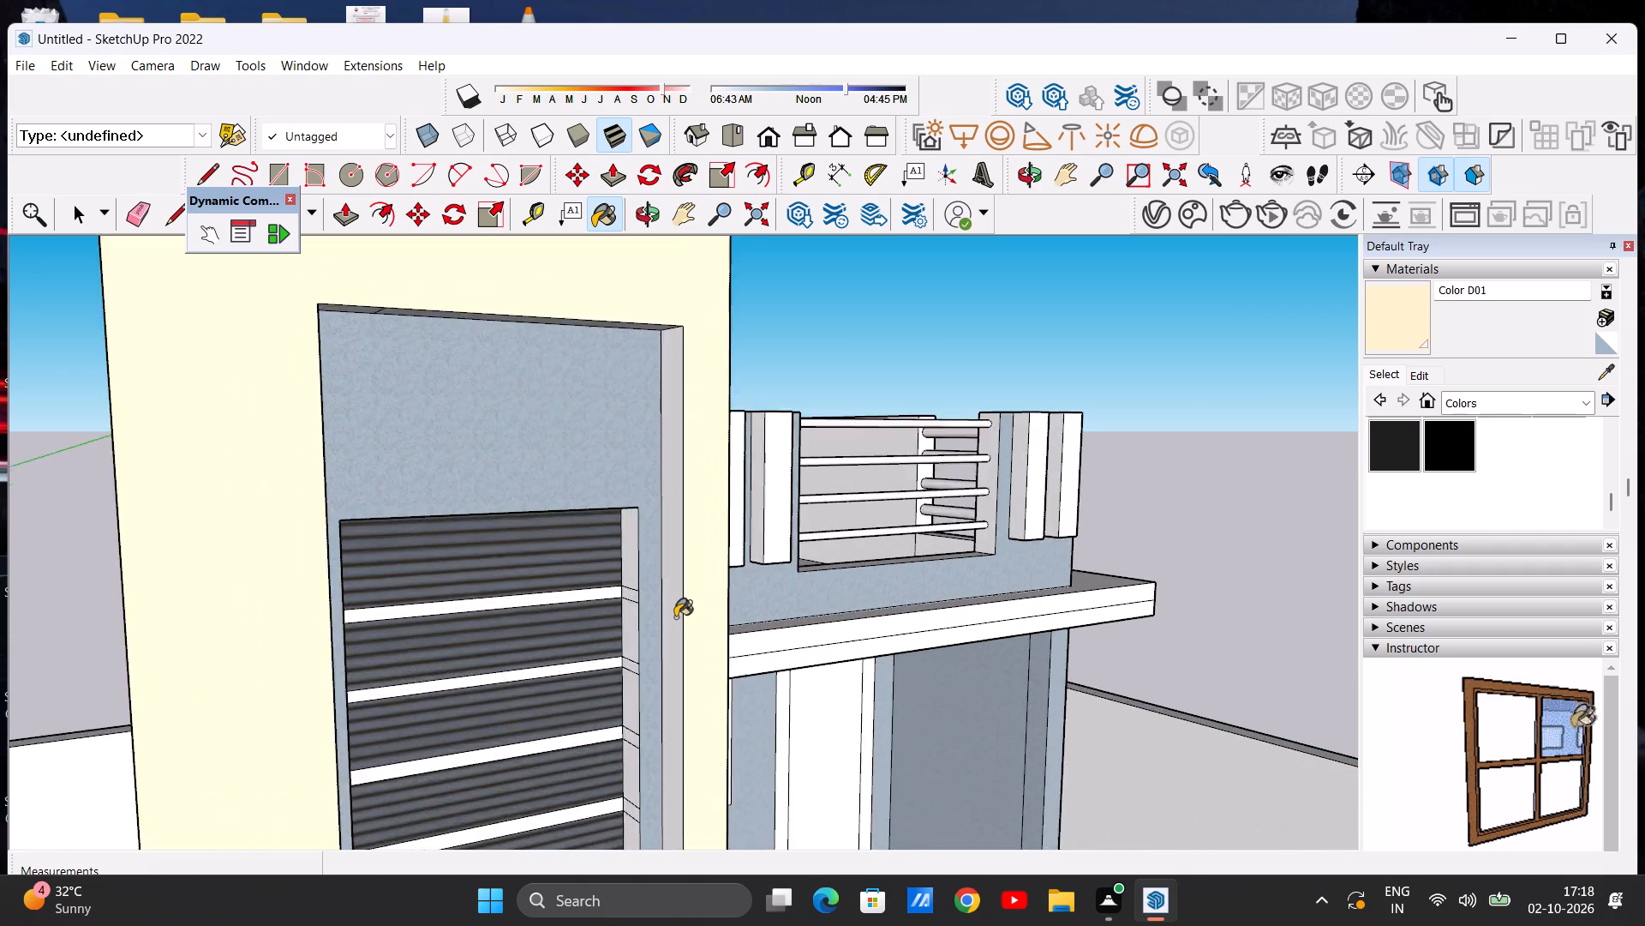
scroll(675, 617, "up", 5)
left_click(671, 616)
Examine the house with its cream tower frame from the front and from an angle, near and far.
scroll(666, 616, "down", 18)
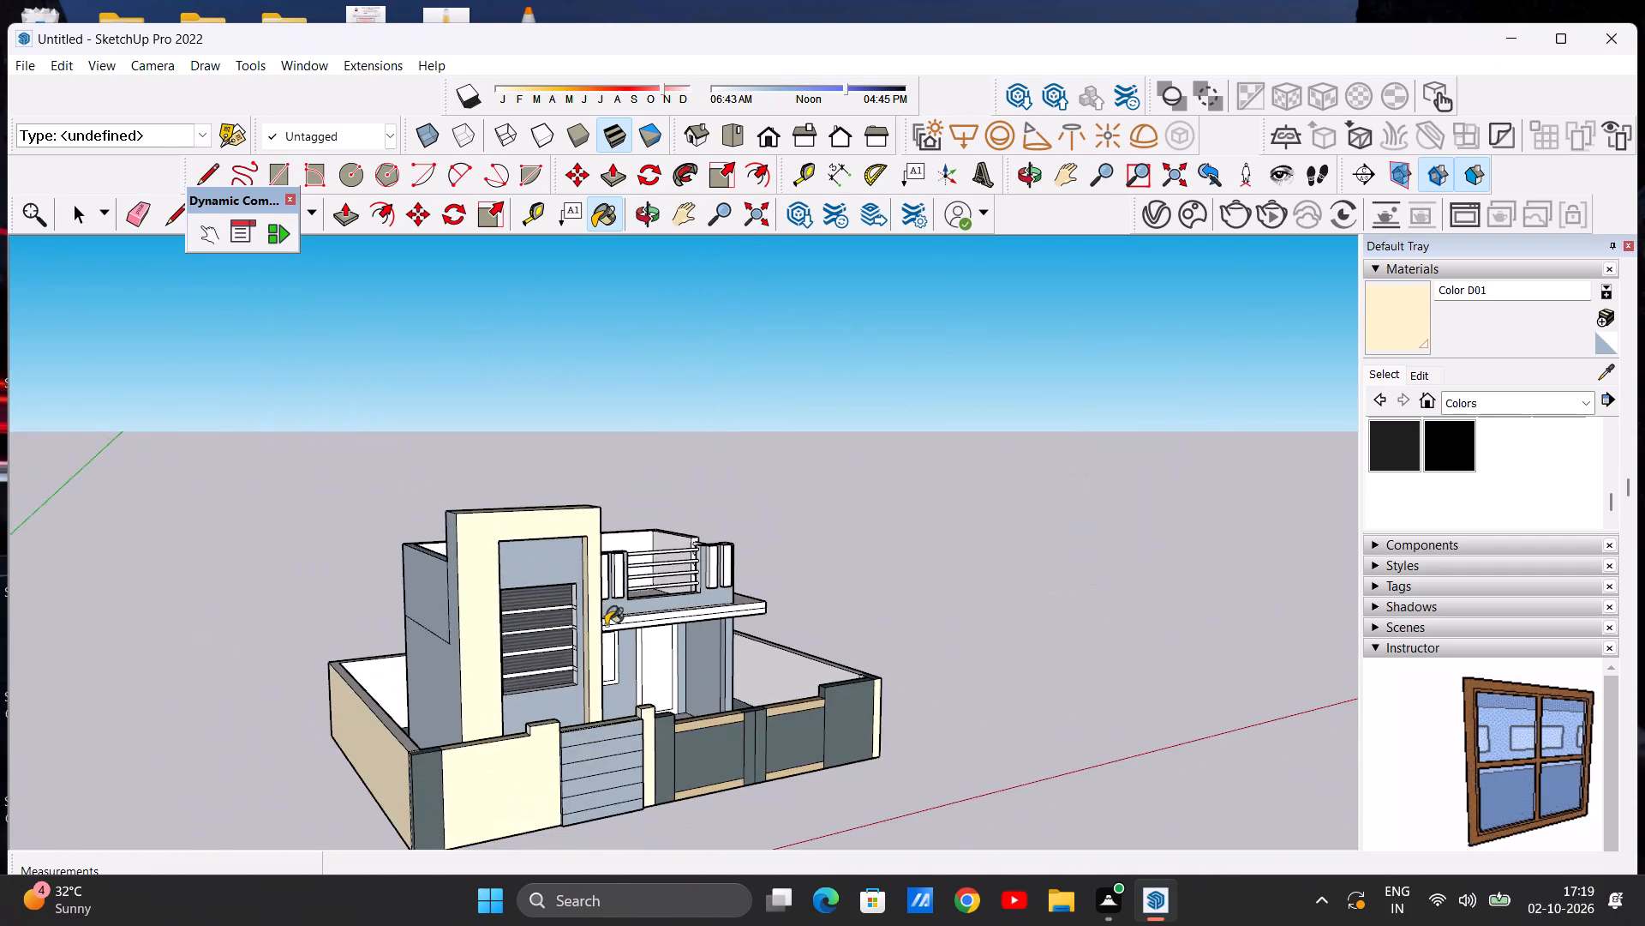
middle_click_drag(617, 630, 409, 598)
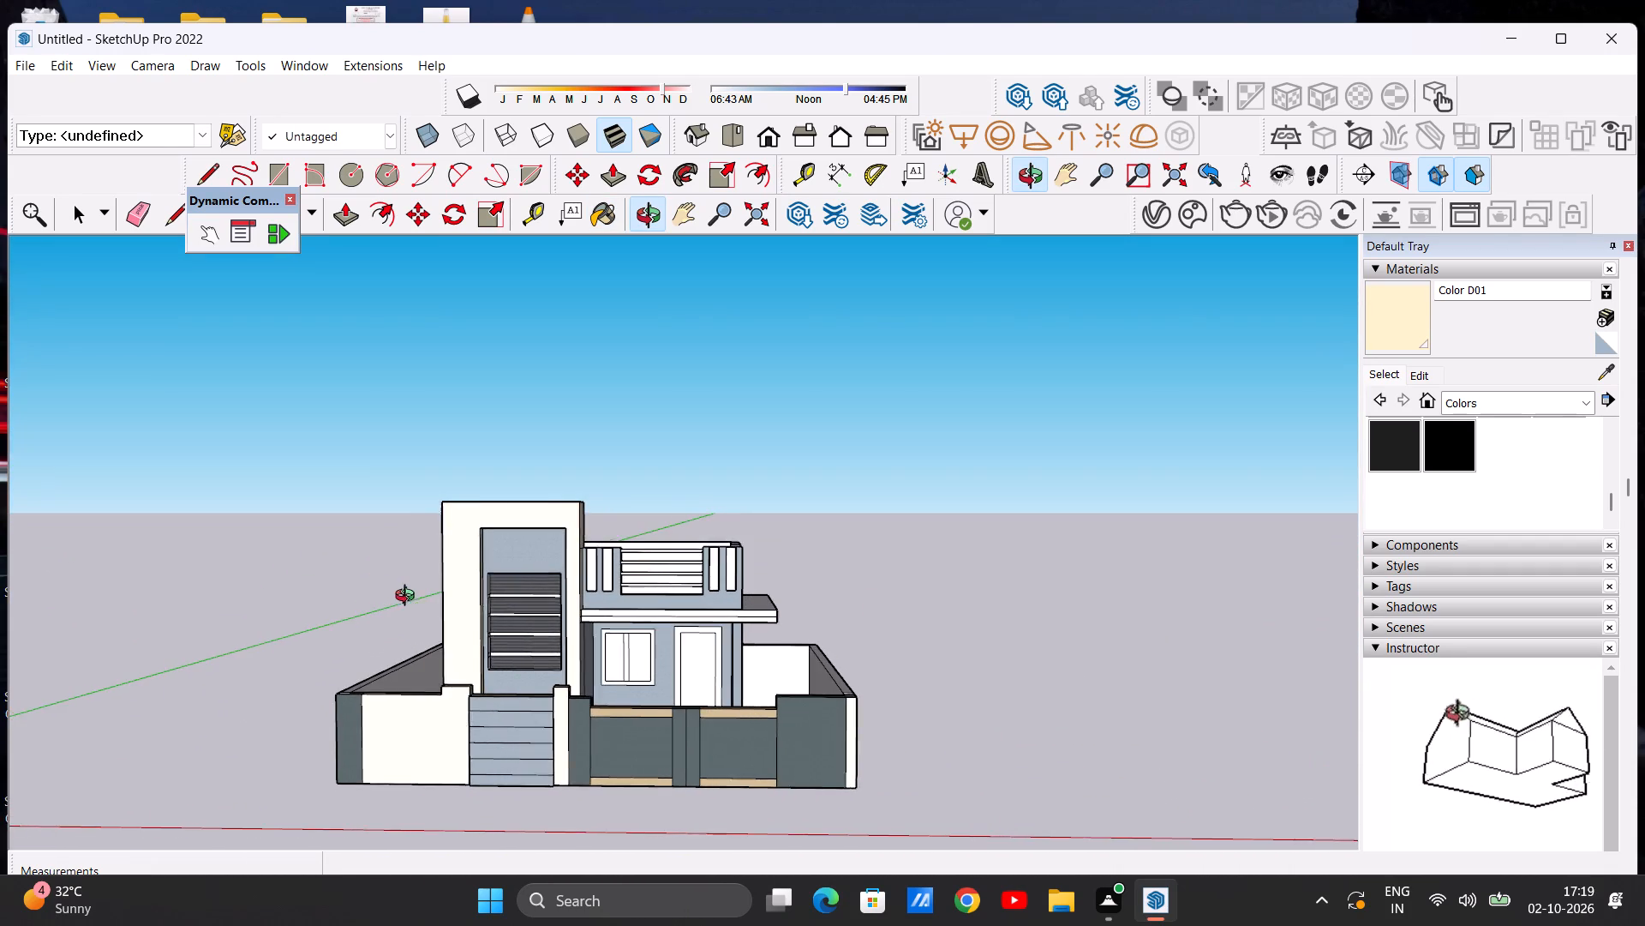
middle_click_drag(409, 598, 464, 571)
scroll(455, 605, "up", 7)
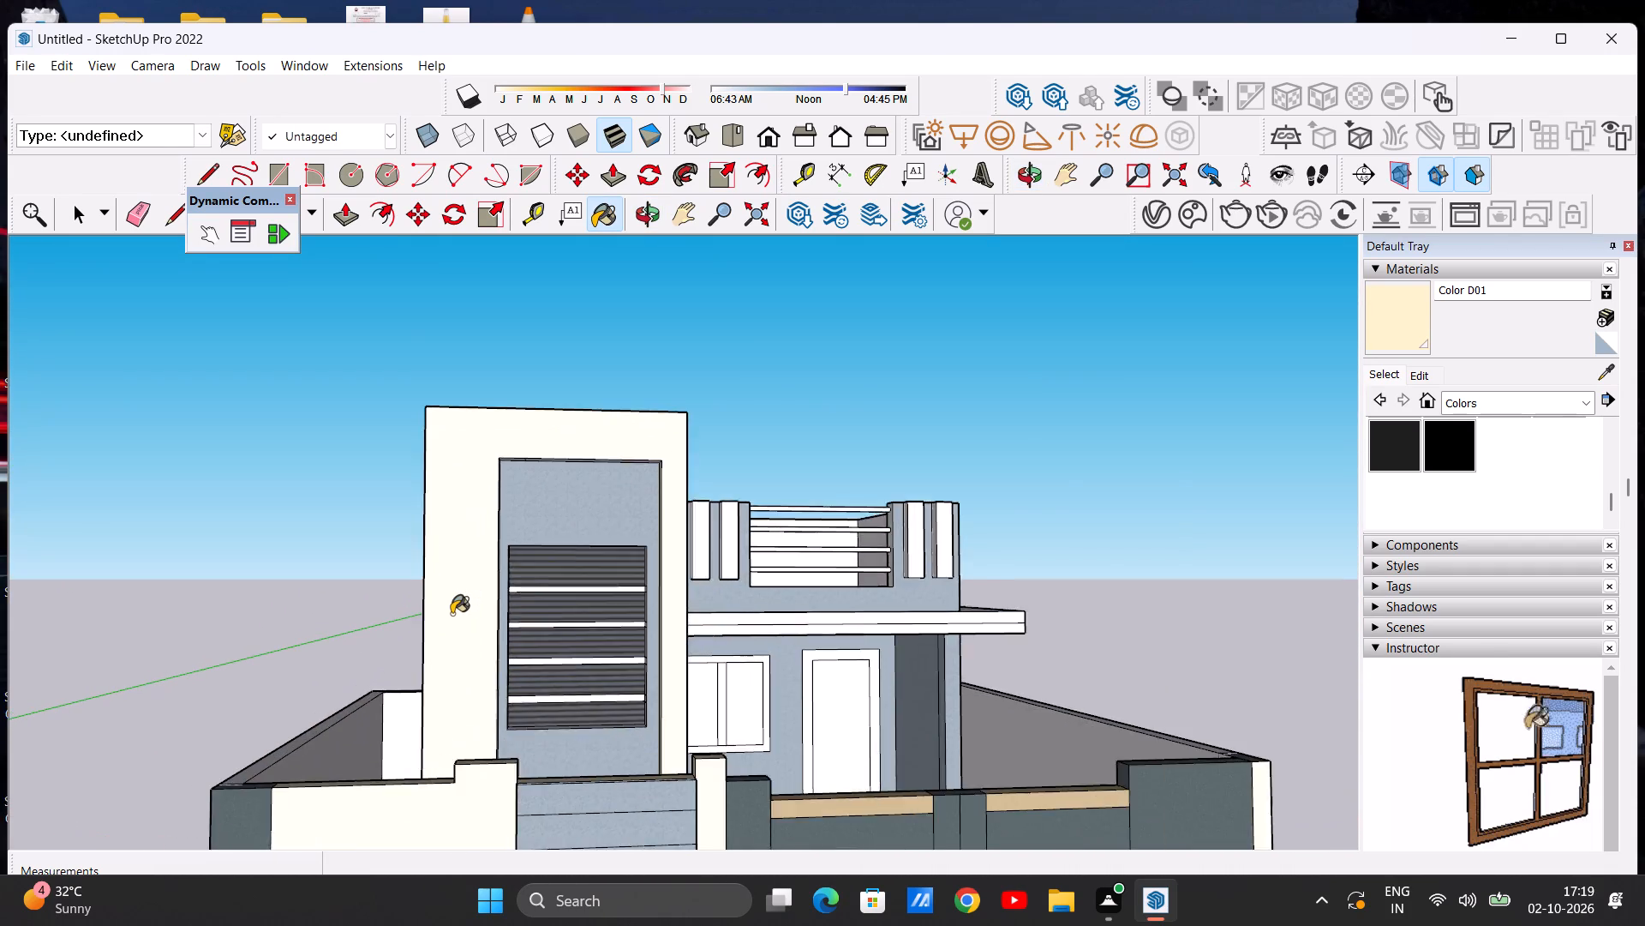
scroll(452, 614, "up", 3)
scroll(460, 618, "down", 14)
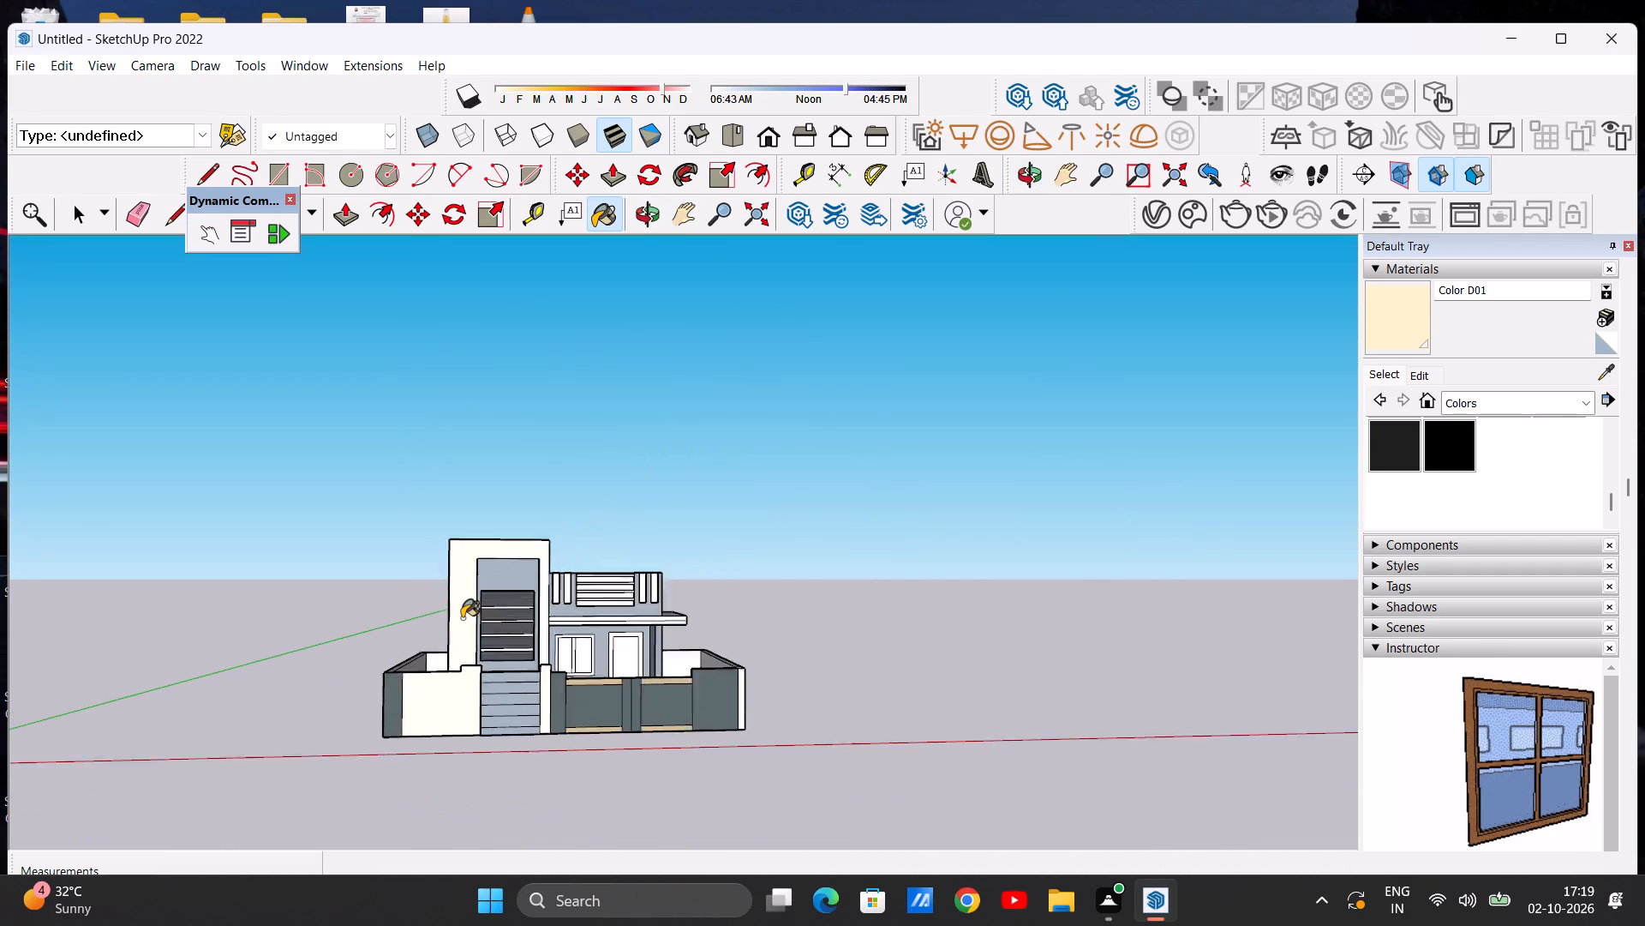
scroll(462, 618, "down", 6)
scroll(587, 635, "up", 12)
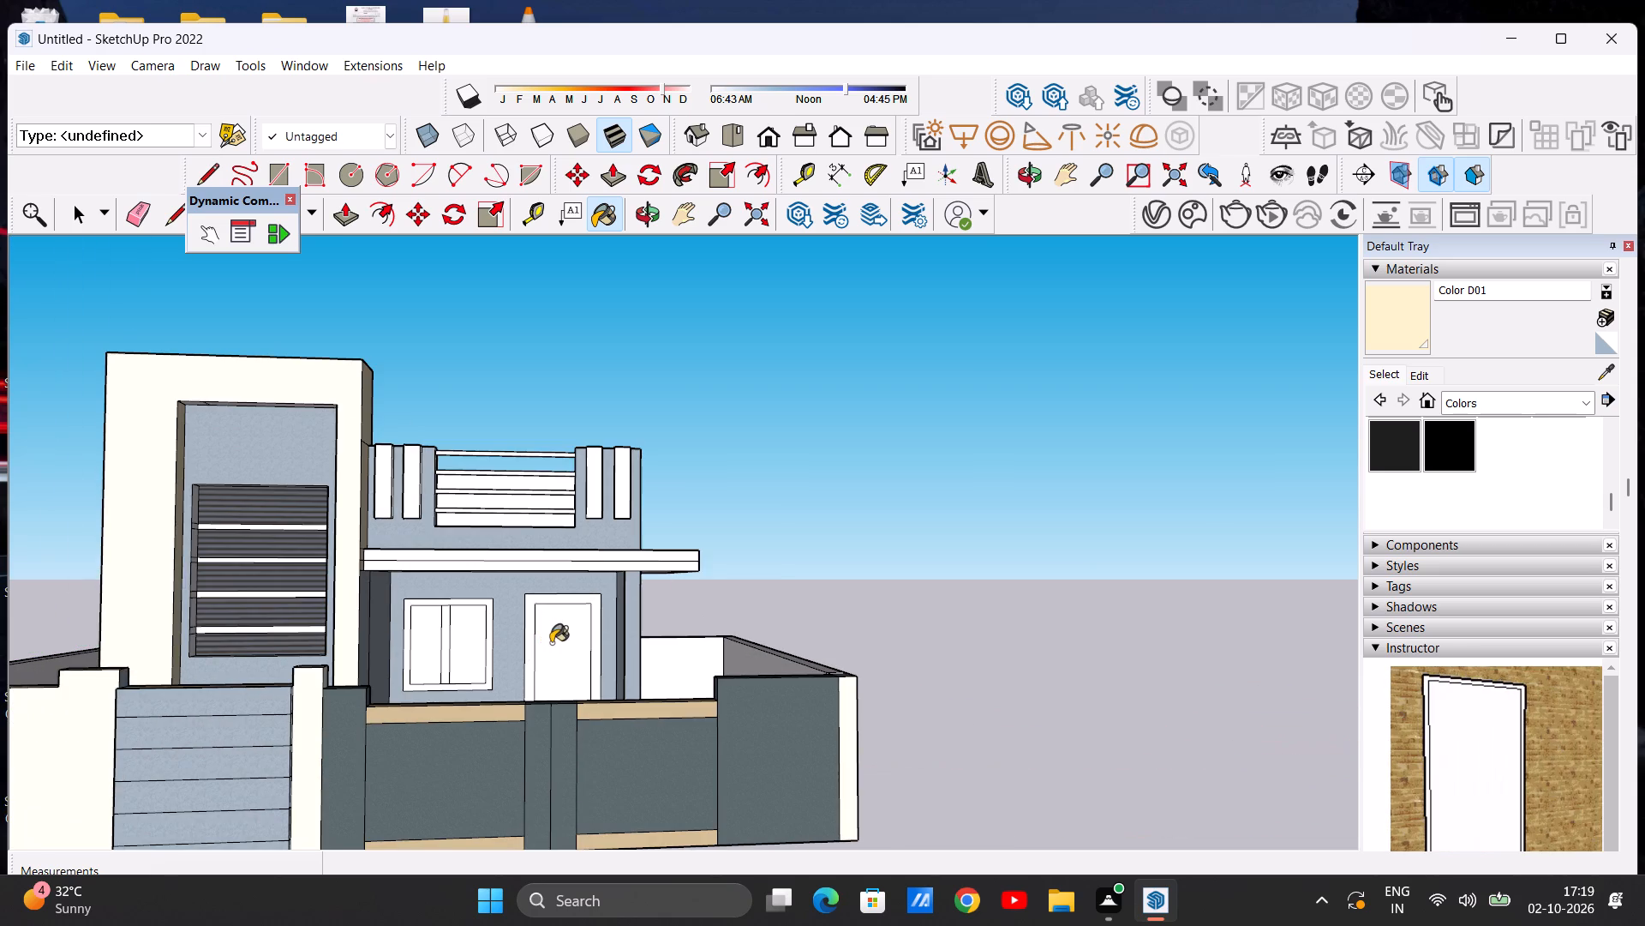
scroll(589, 642, "down", 3)
middle_click_drag(648, 636, 542, 721)
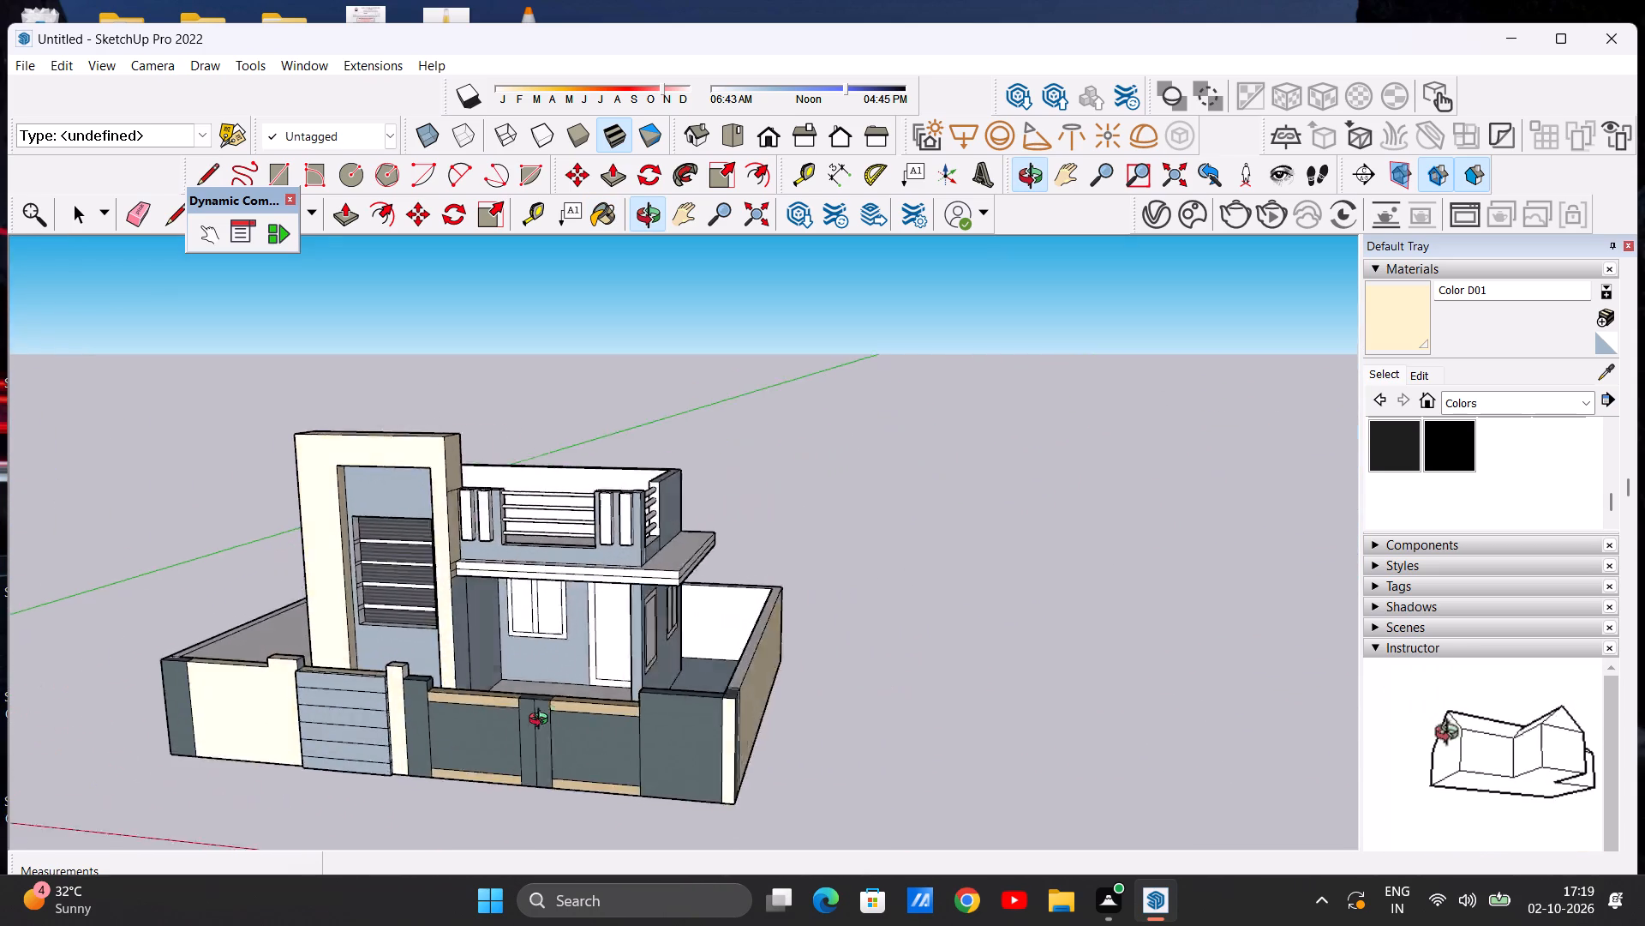
middle_click_drag(542, 721, 604, 664)
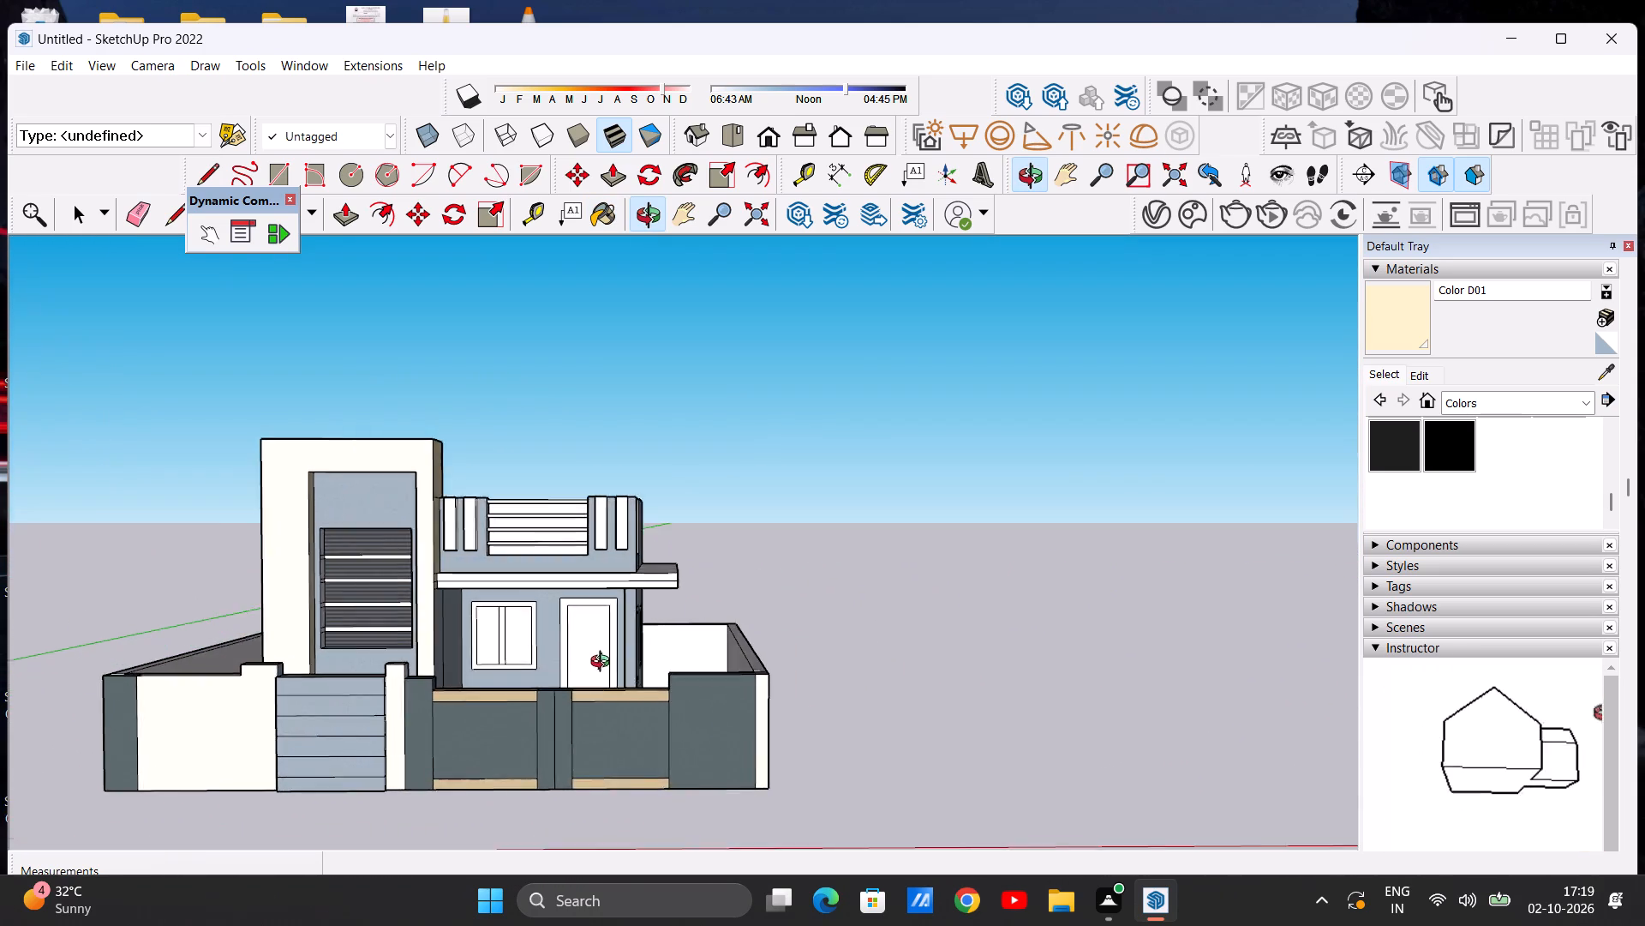
middle_click_drag(604, 664, 622, 682)
scroll(655, 666, "down", 4)
scroll(405, 662, "up", 6)
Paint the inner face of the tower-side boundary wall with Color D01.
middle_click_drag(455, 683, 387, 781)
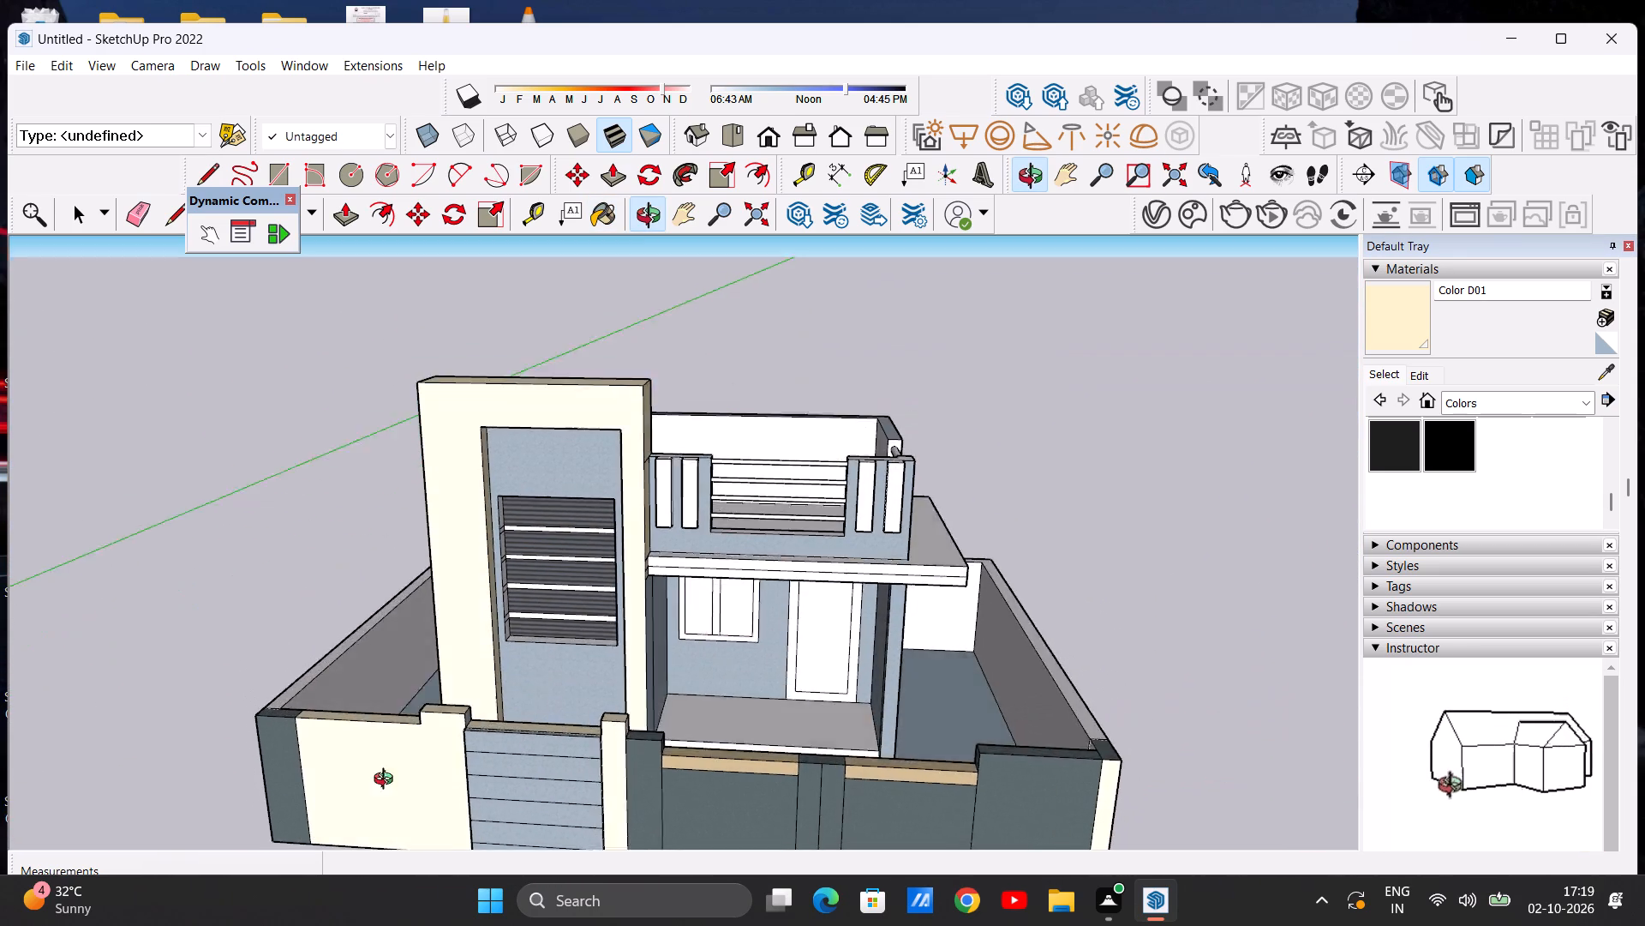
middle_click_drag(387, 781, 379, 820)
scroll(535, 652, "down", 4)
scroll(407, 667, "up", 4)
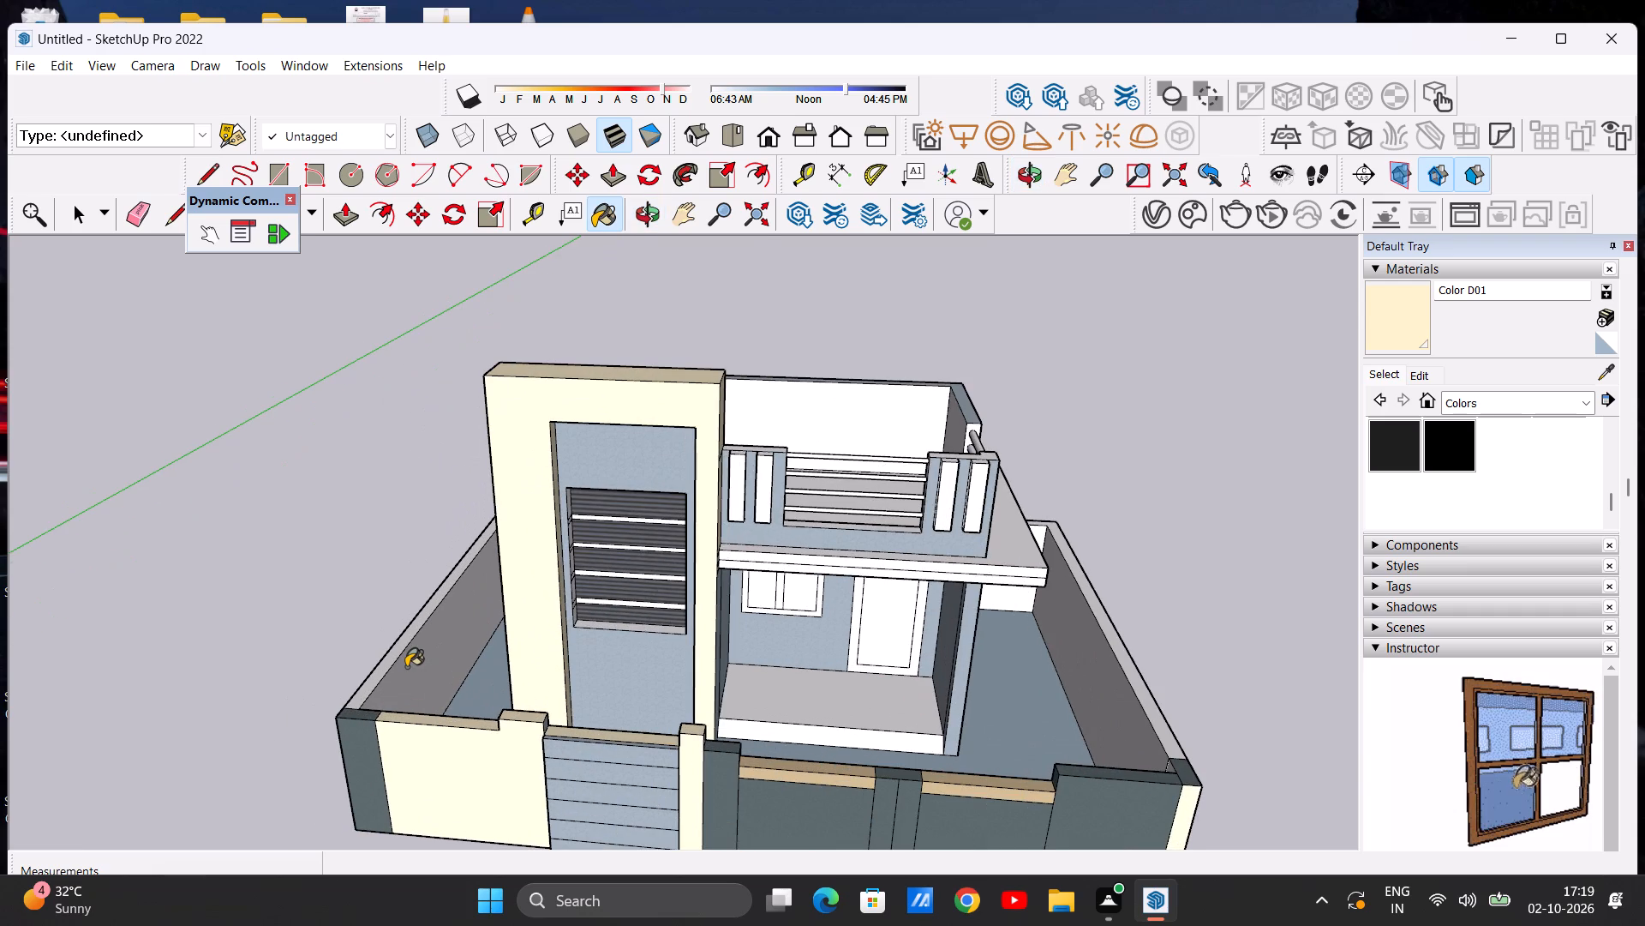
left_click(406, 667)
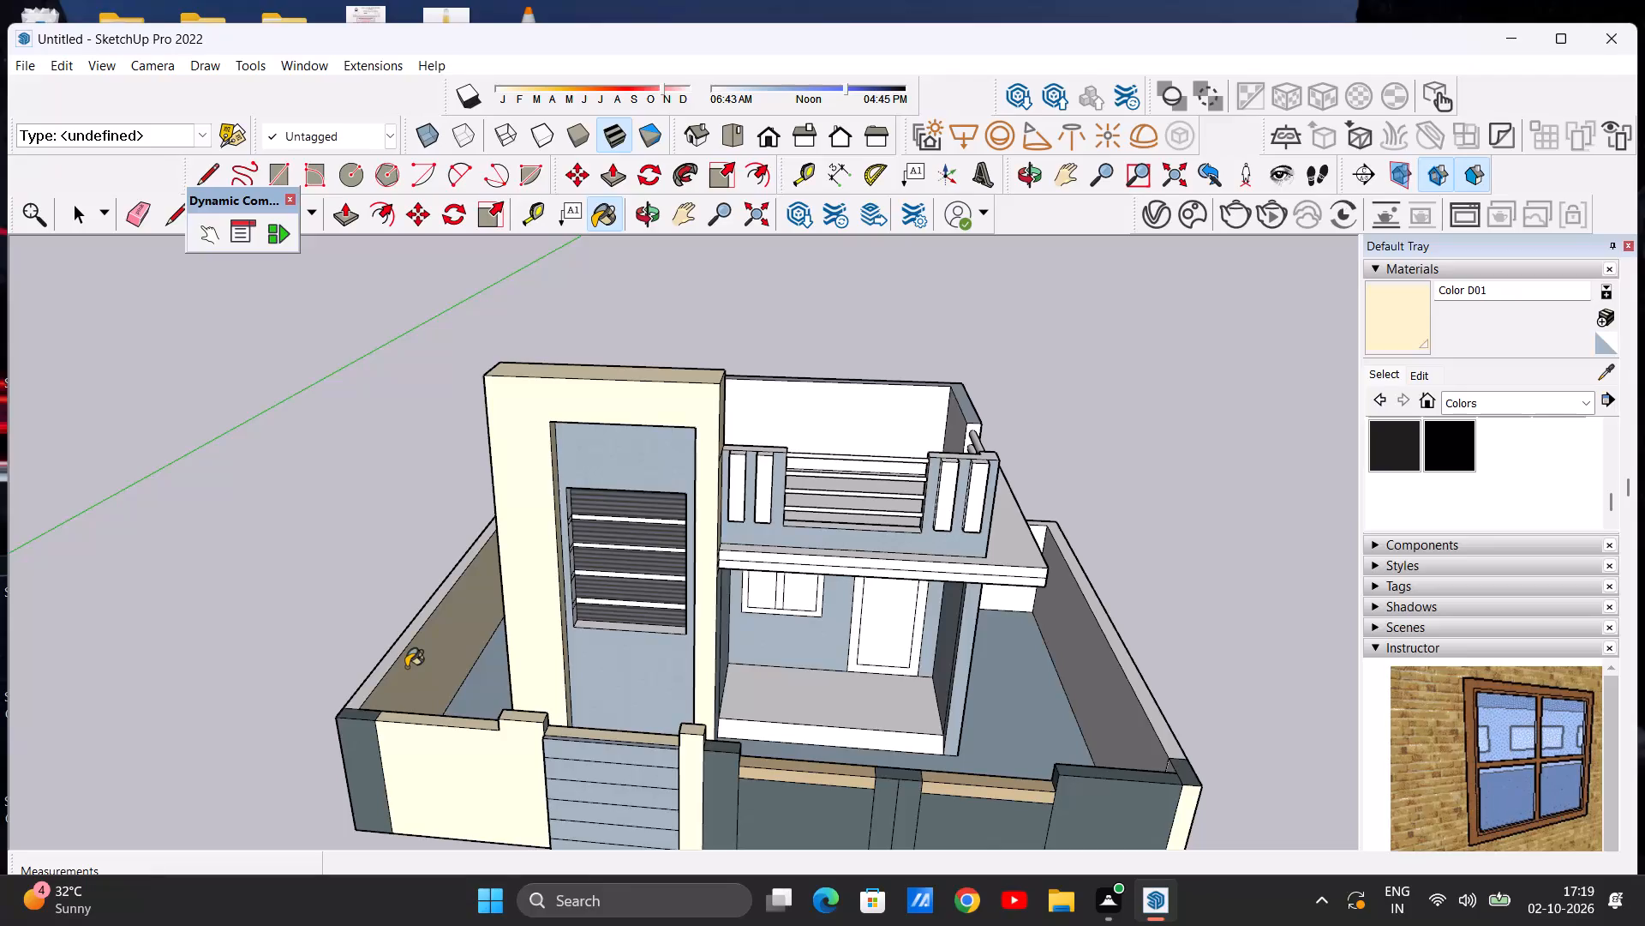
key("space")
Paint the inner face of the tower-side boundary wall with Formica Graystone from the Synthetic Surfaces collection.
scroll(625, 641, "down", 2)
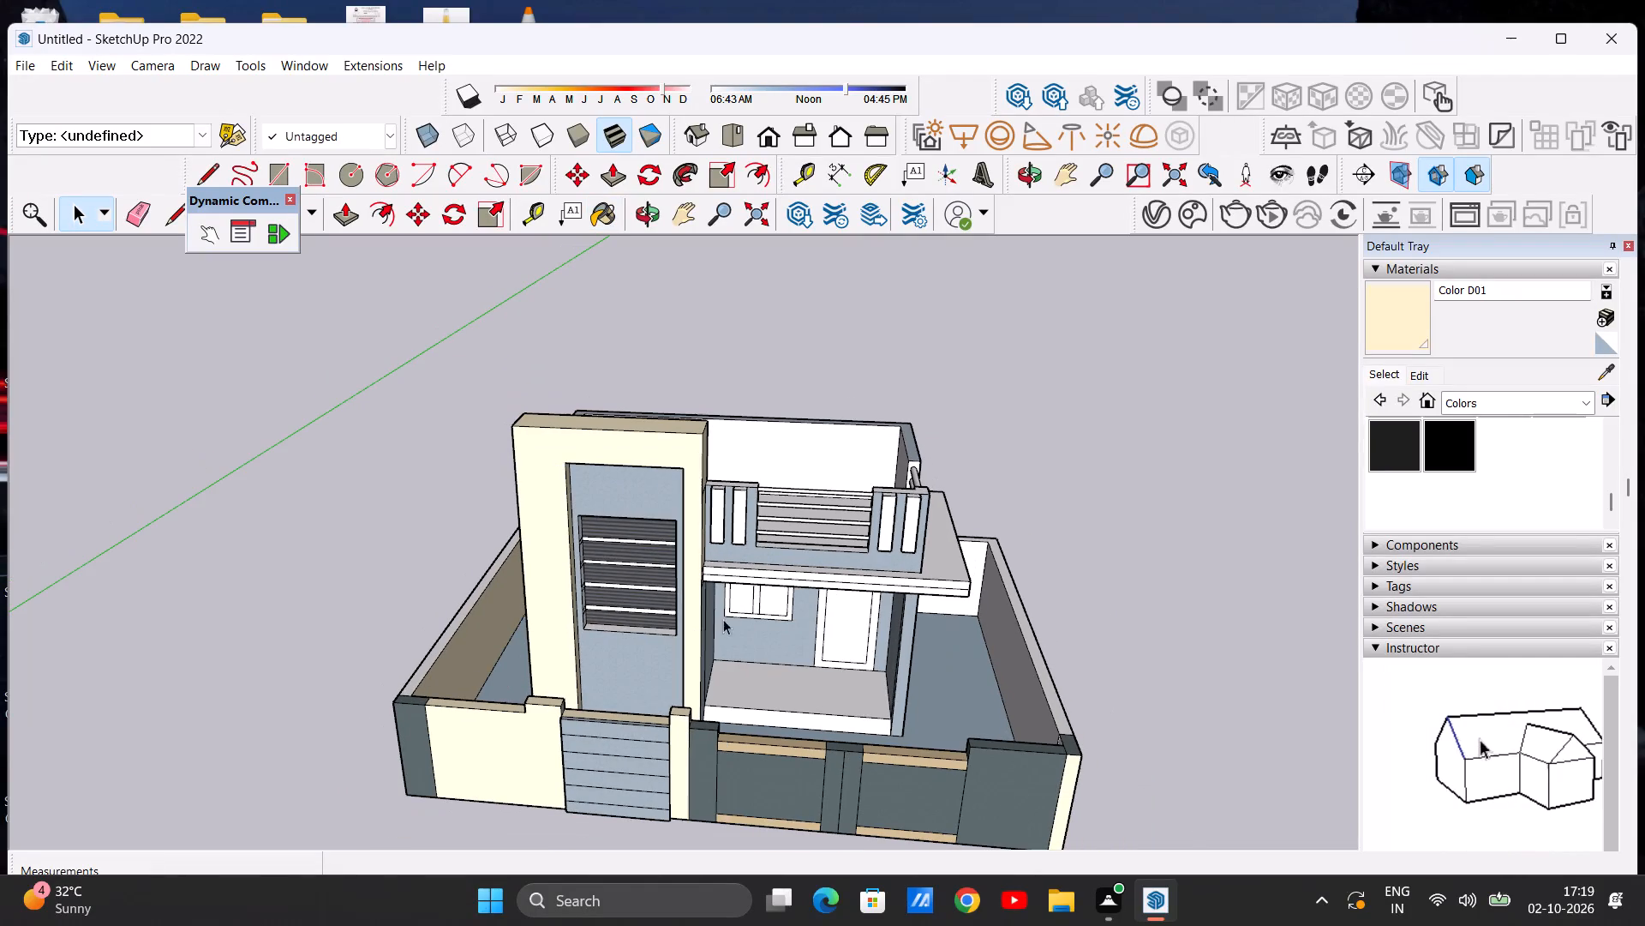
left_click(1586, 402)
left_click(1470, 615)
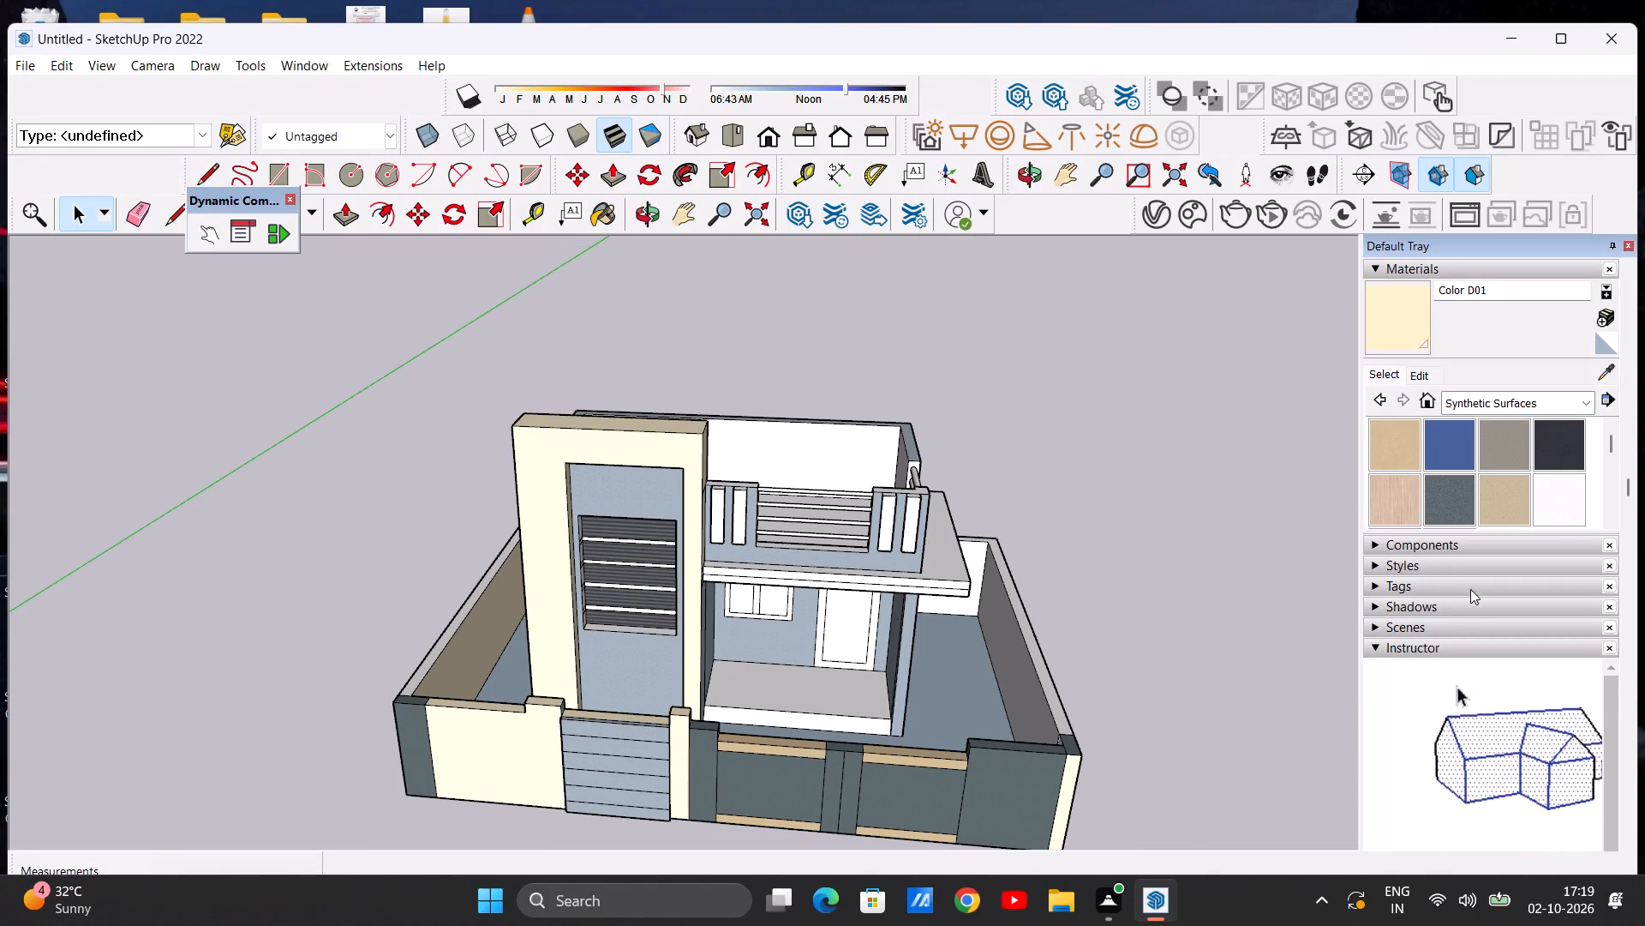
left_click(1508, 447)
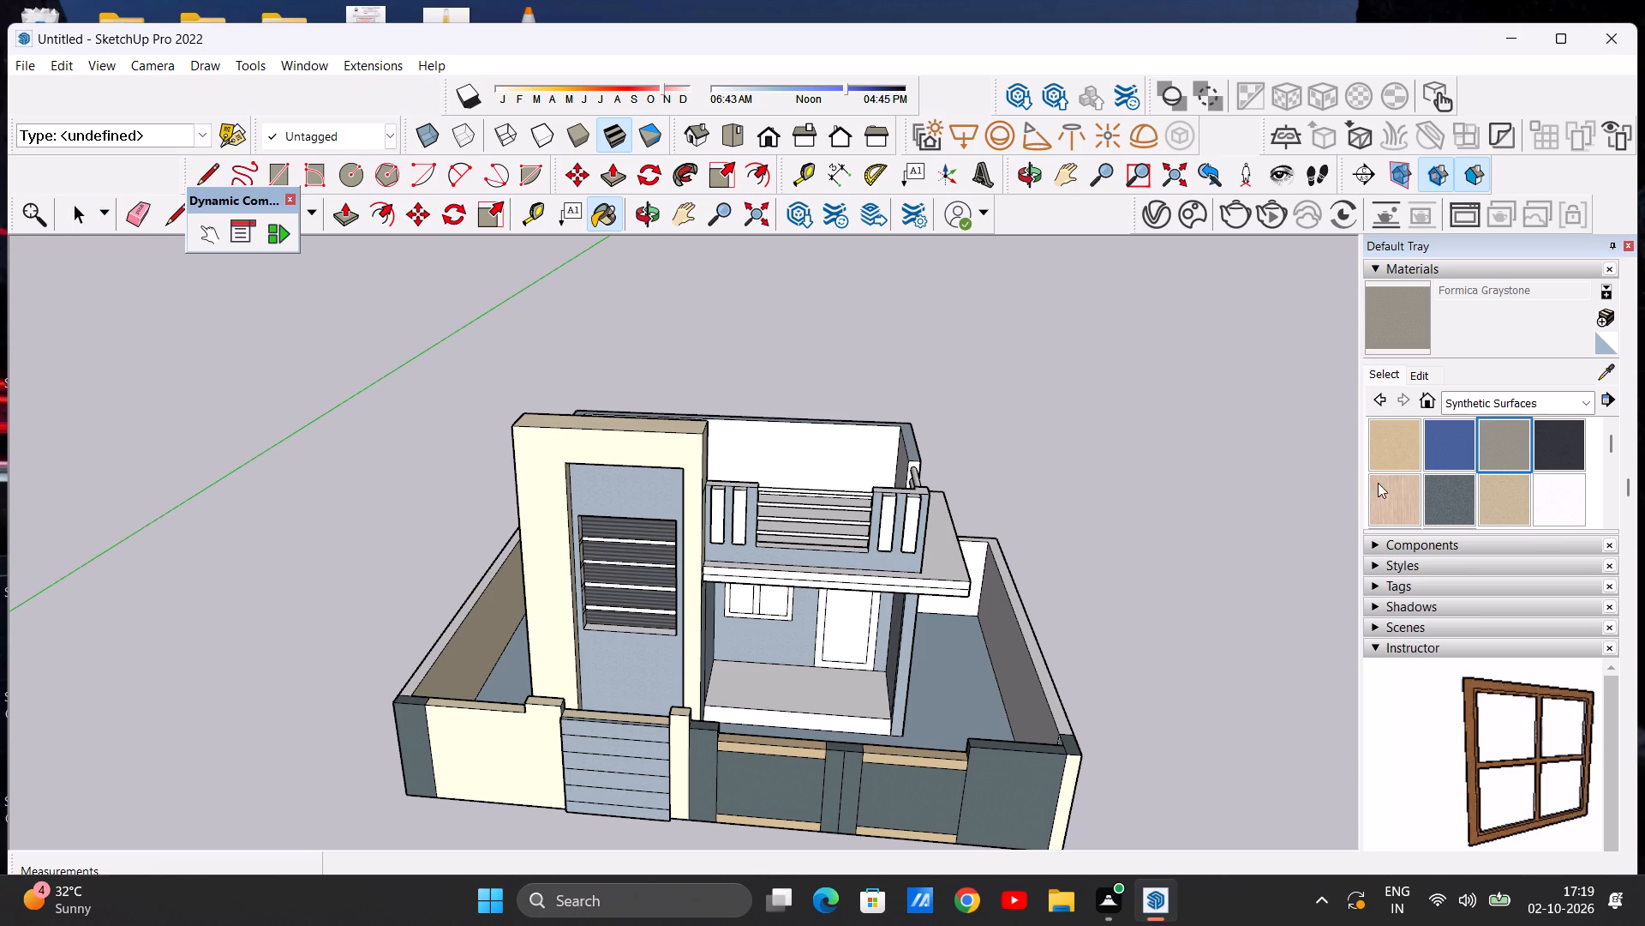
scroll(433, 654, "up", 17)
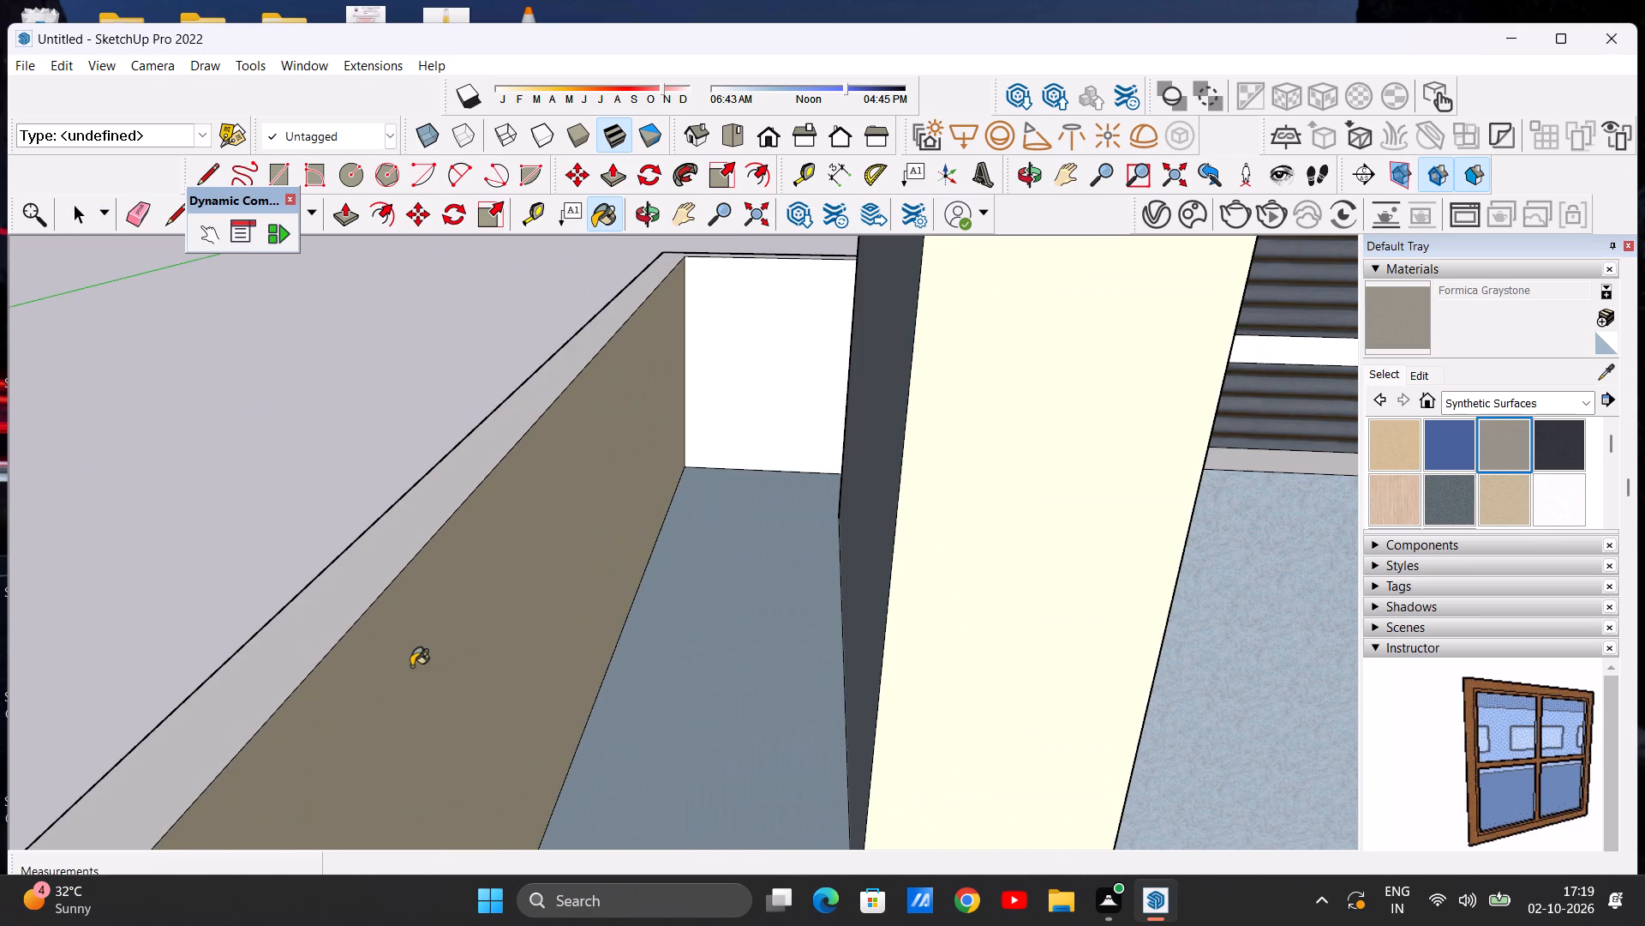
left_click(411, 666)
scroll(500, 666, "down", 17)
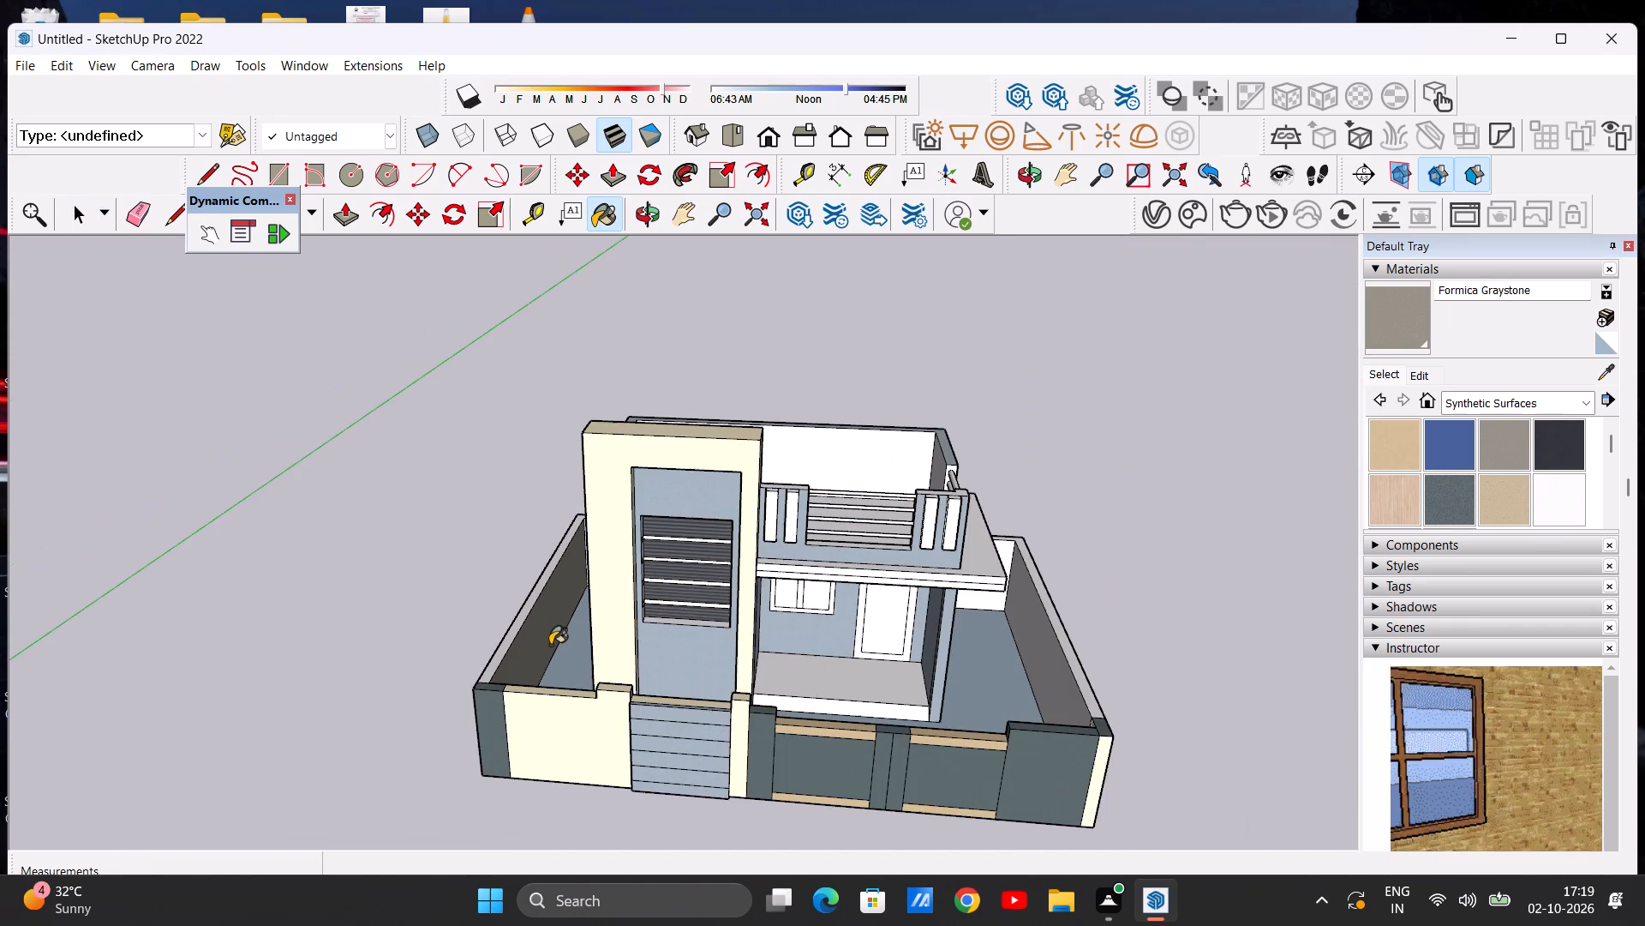
Paint the inner face of the tower-side boundary wall with Formica Laminate Light.
scroll(533, 650, "up", 7)
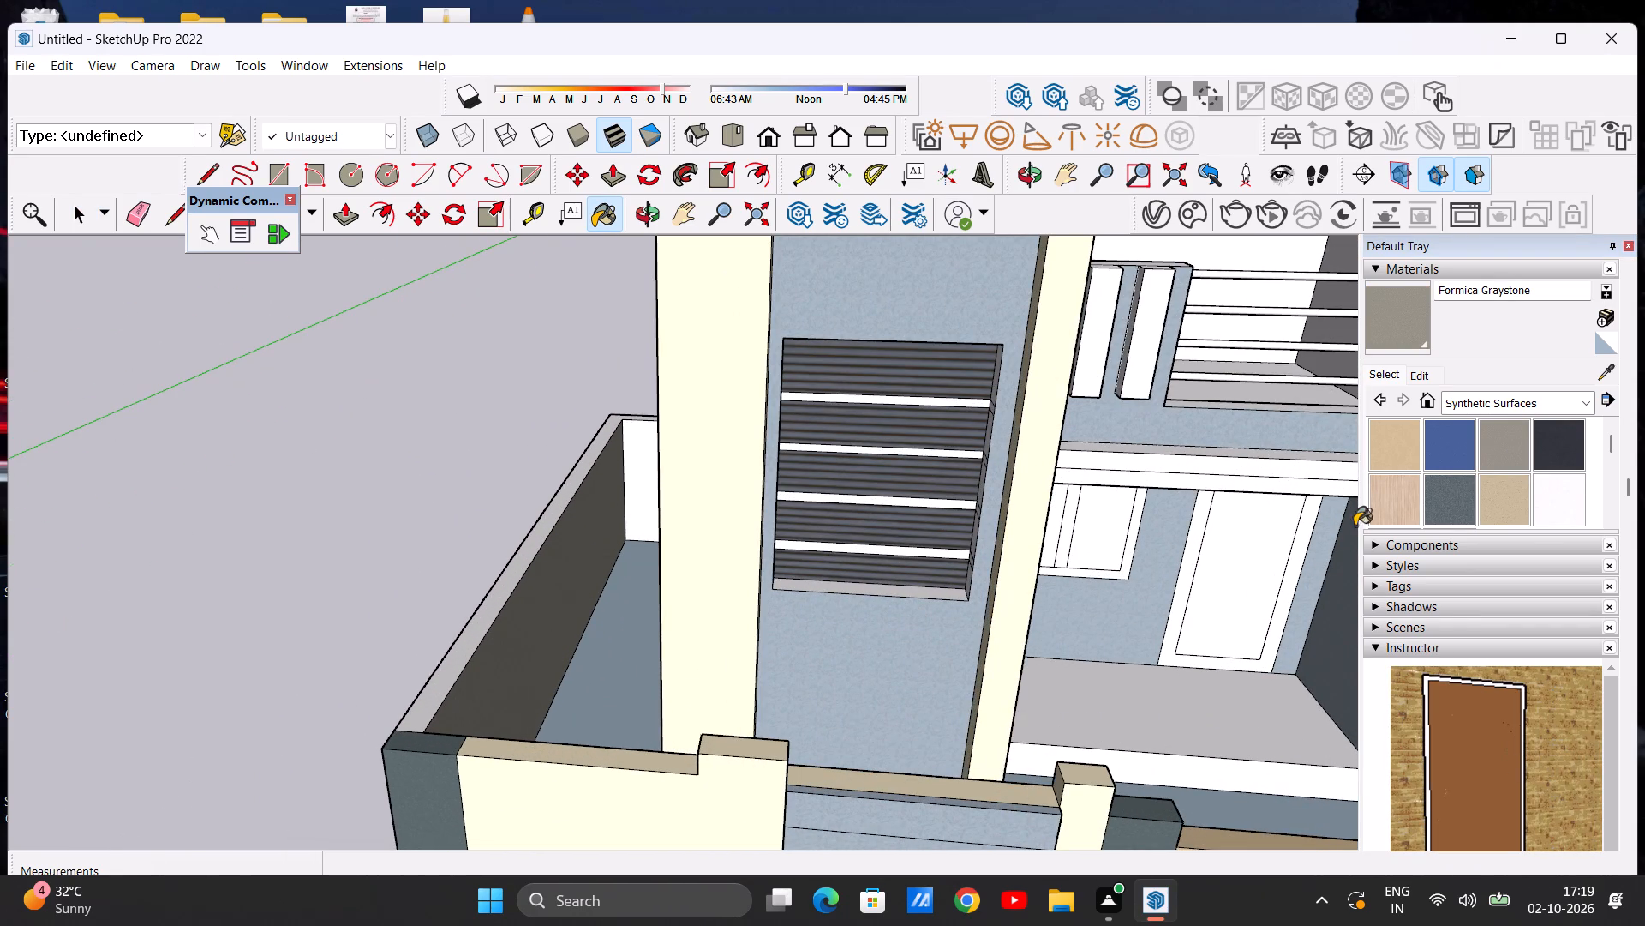
left_click(1393, 497)
scroll(494, 688, "up", 7)
left_click(467, 682)
scroll(464, 684, "down", 18)
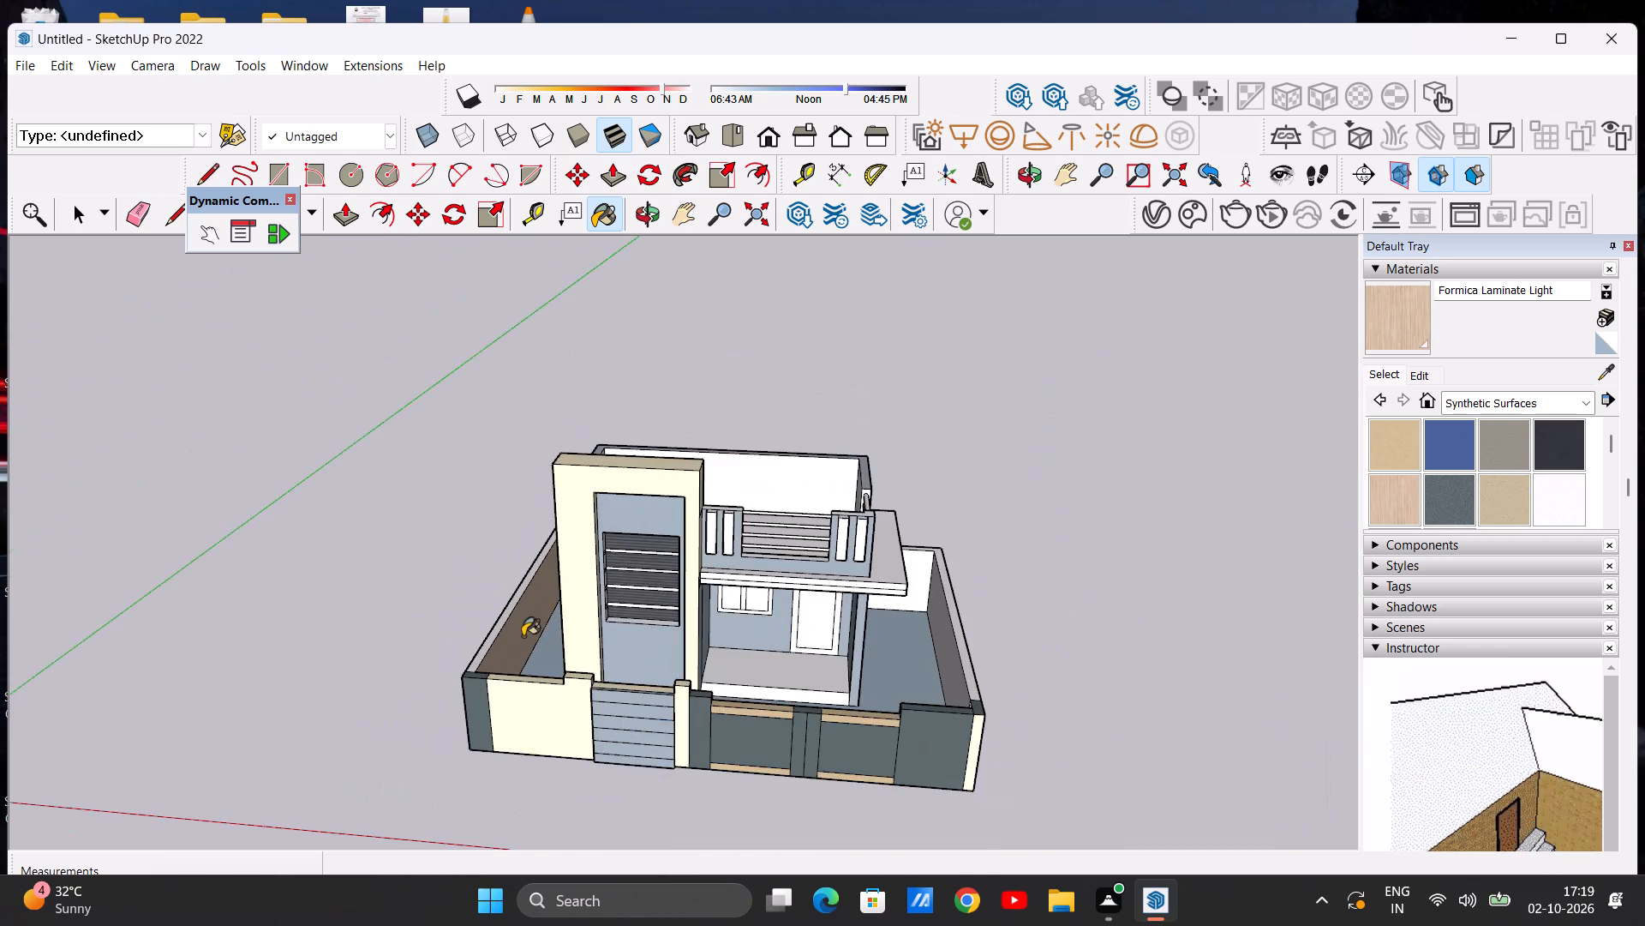
Paint the top face of the tower-side boundary wall with Formica Laminate Light.
scroll(444, 658, "up", 12)
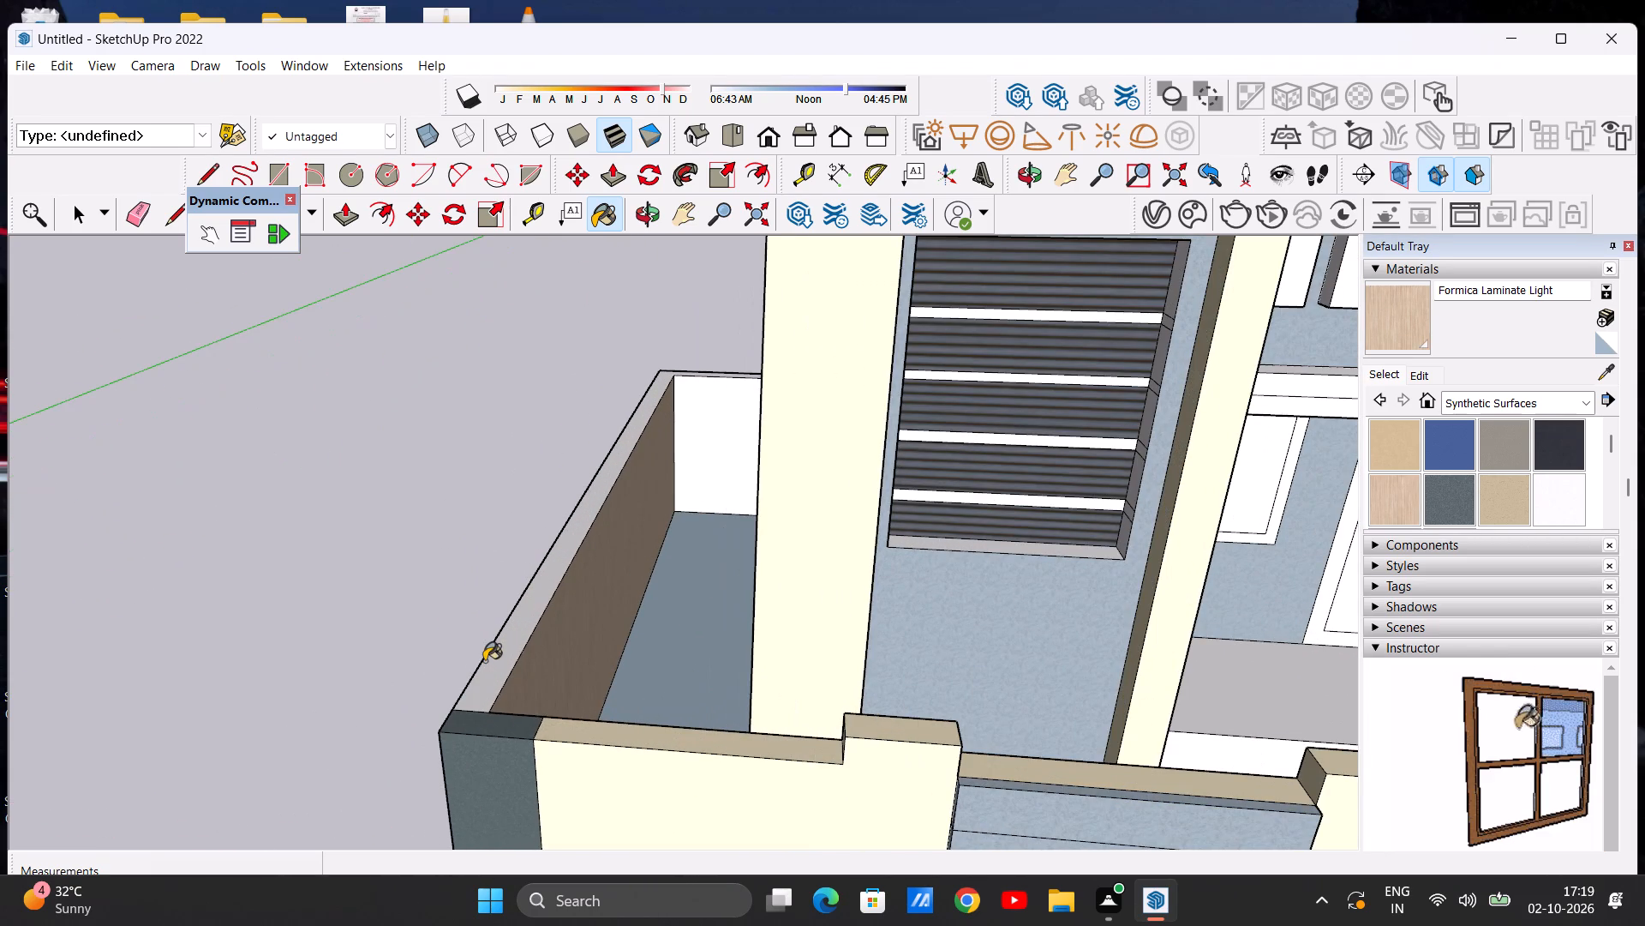
left_click(492, 664)
scroll(462, 684, "down", 5)
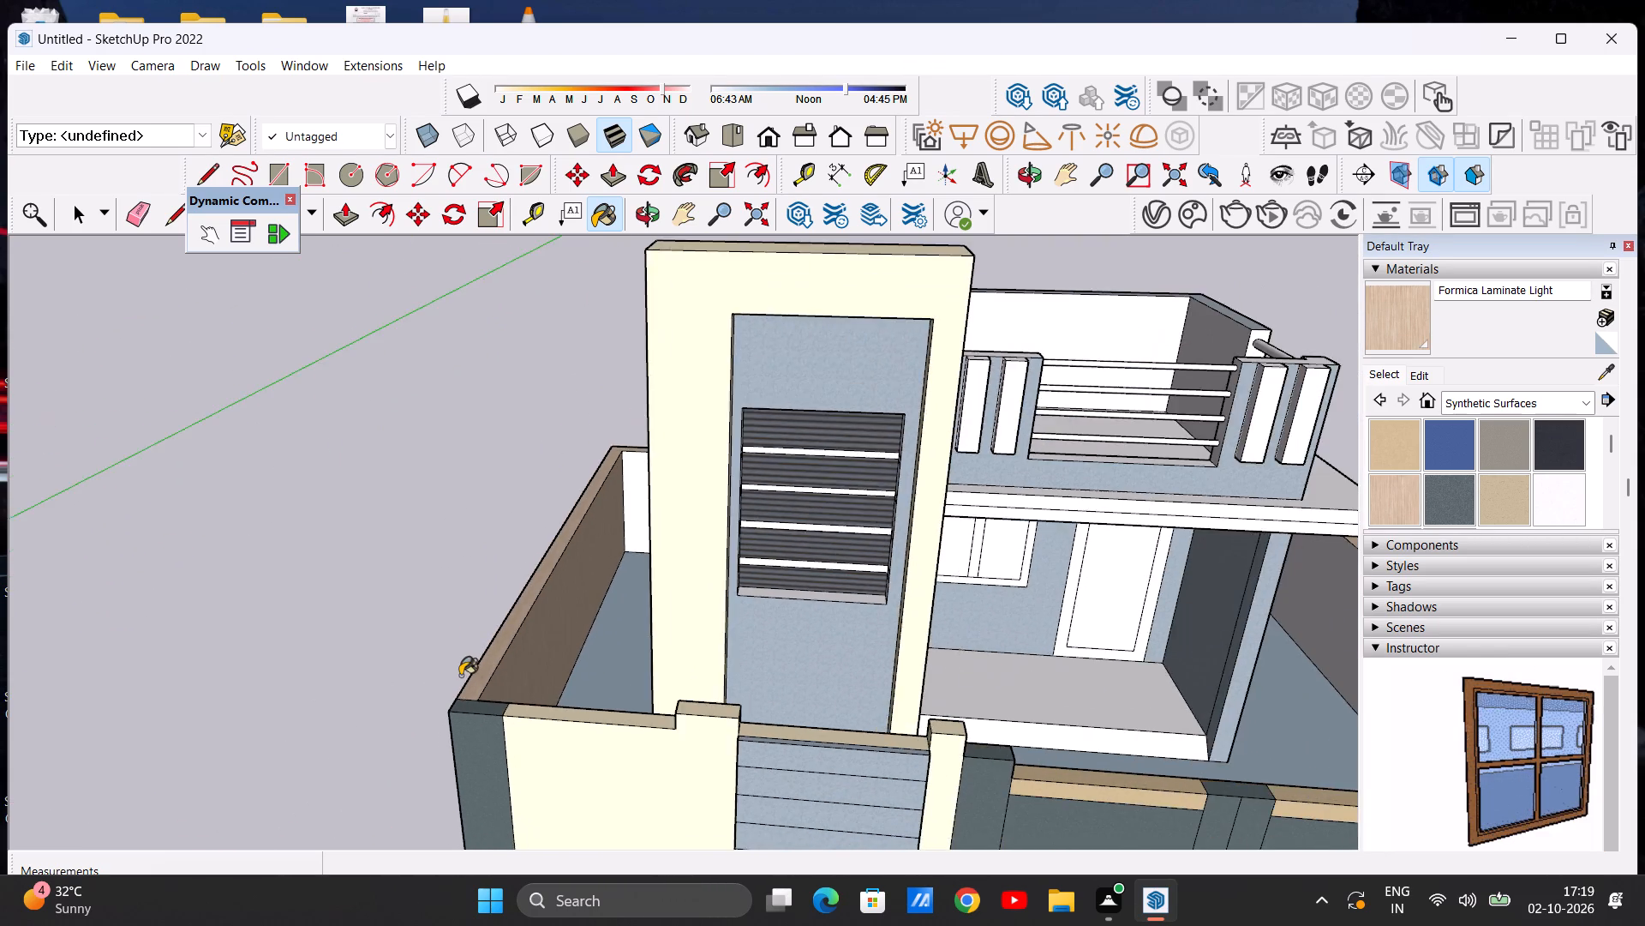
scroll(460, 676, "down", 5)
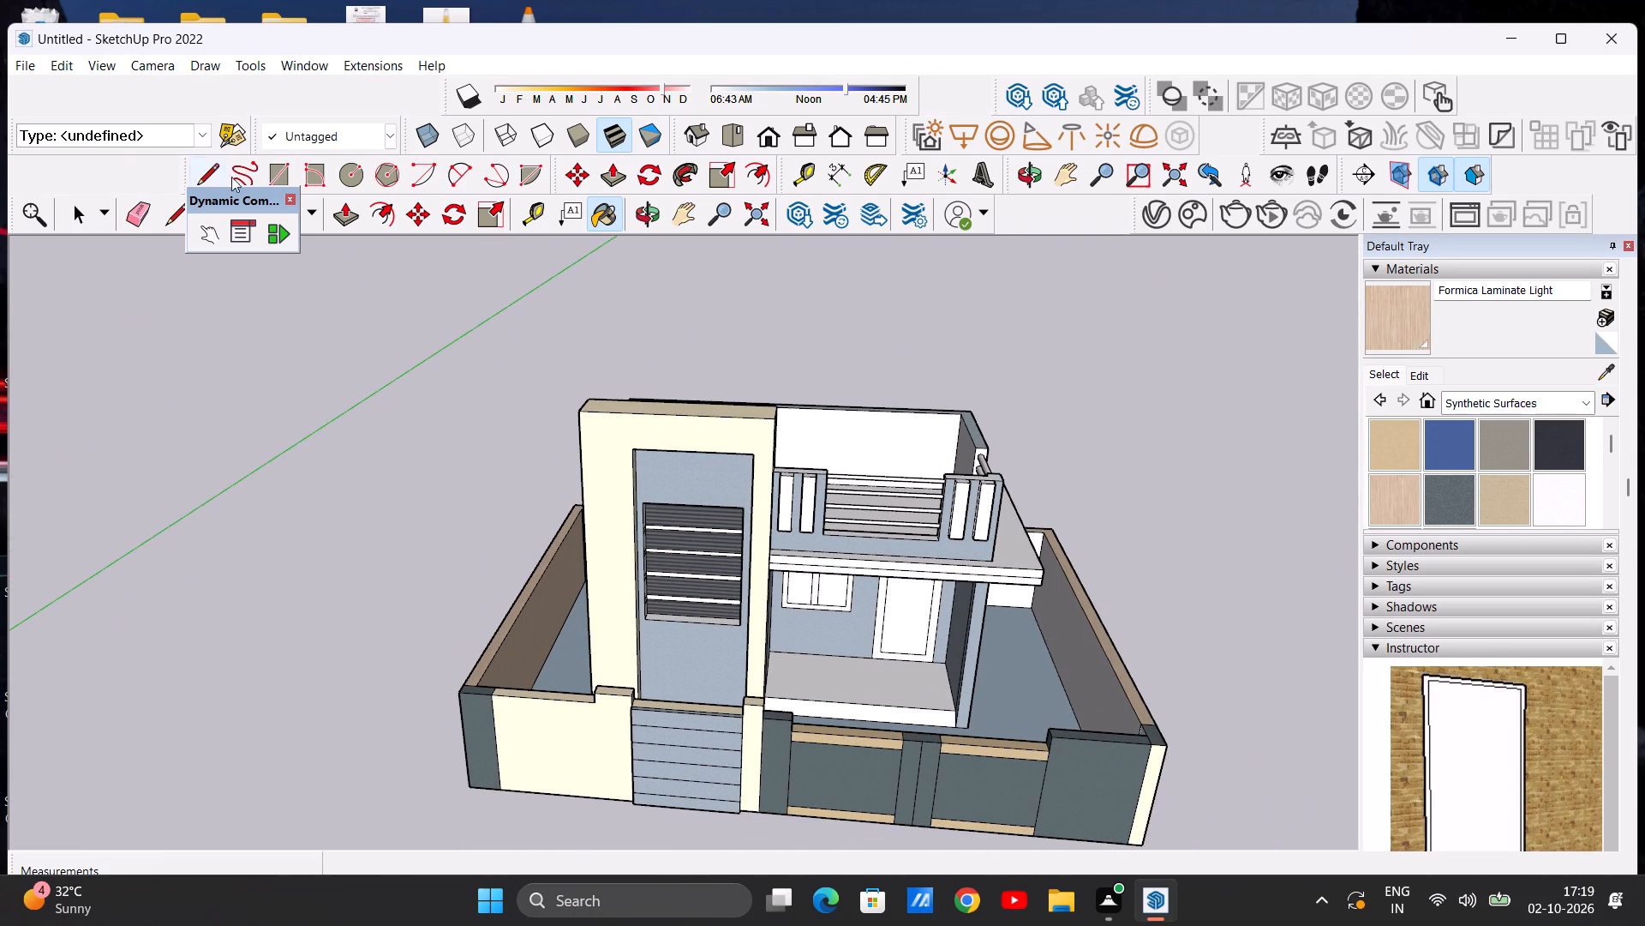
scroll(956, 700, "down", 1)
scroll(956, 700, "up", 4)
Paint the inner faces of the opposite side boundary wall and the rear boundary wall with Formica Laminate Light.
middle_click_drag(942, 680, 1006, 556)
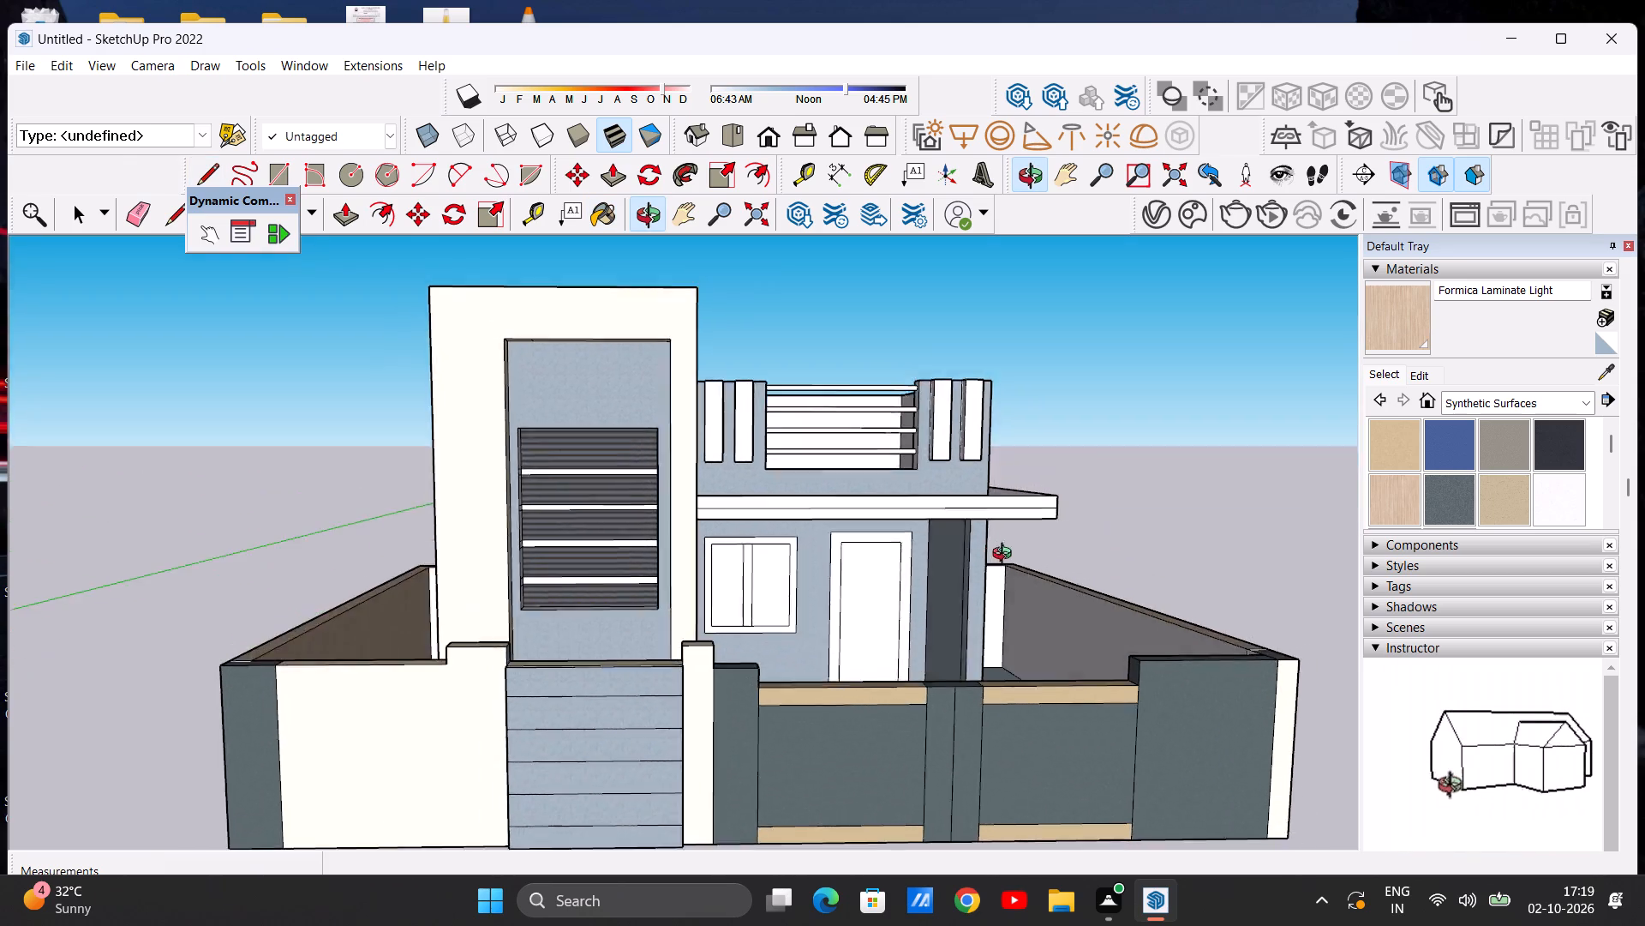
middle_click_drag(1006, 556, 1035, 584)
scroll(1077, 616, "up", 6)
left_click(1079, 624)
scroll(753, 606, "down", 11)
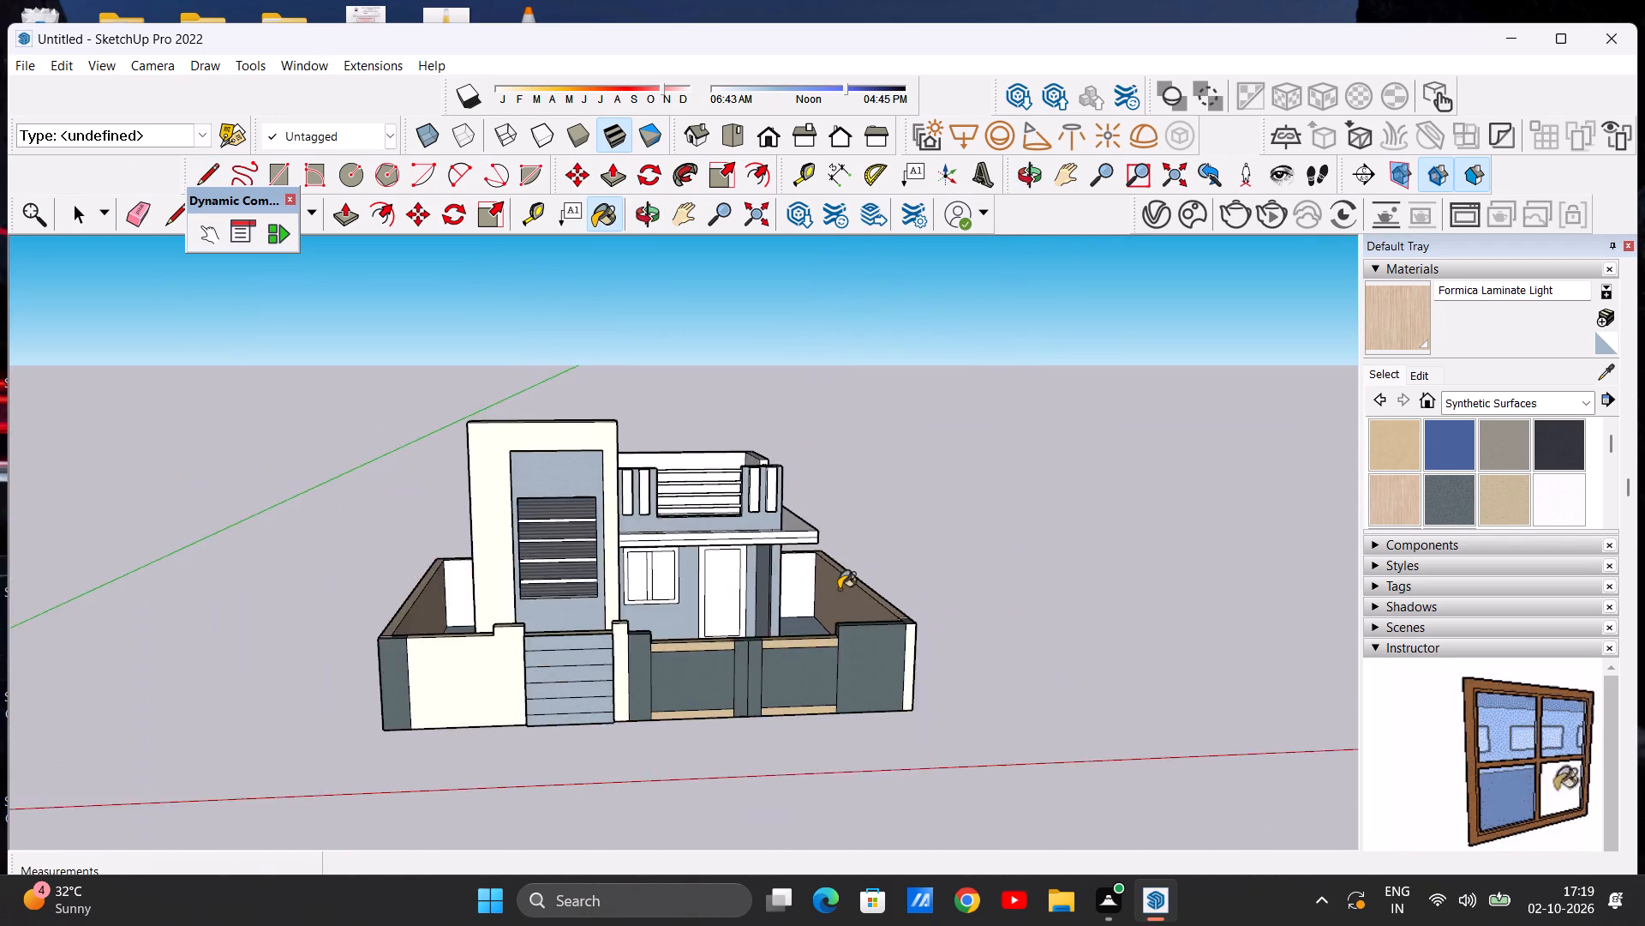
middle_click_drag(839, 589, 517, 616)
scroll(843, 597, "up", 14)
left_click(936, 588)
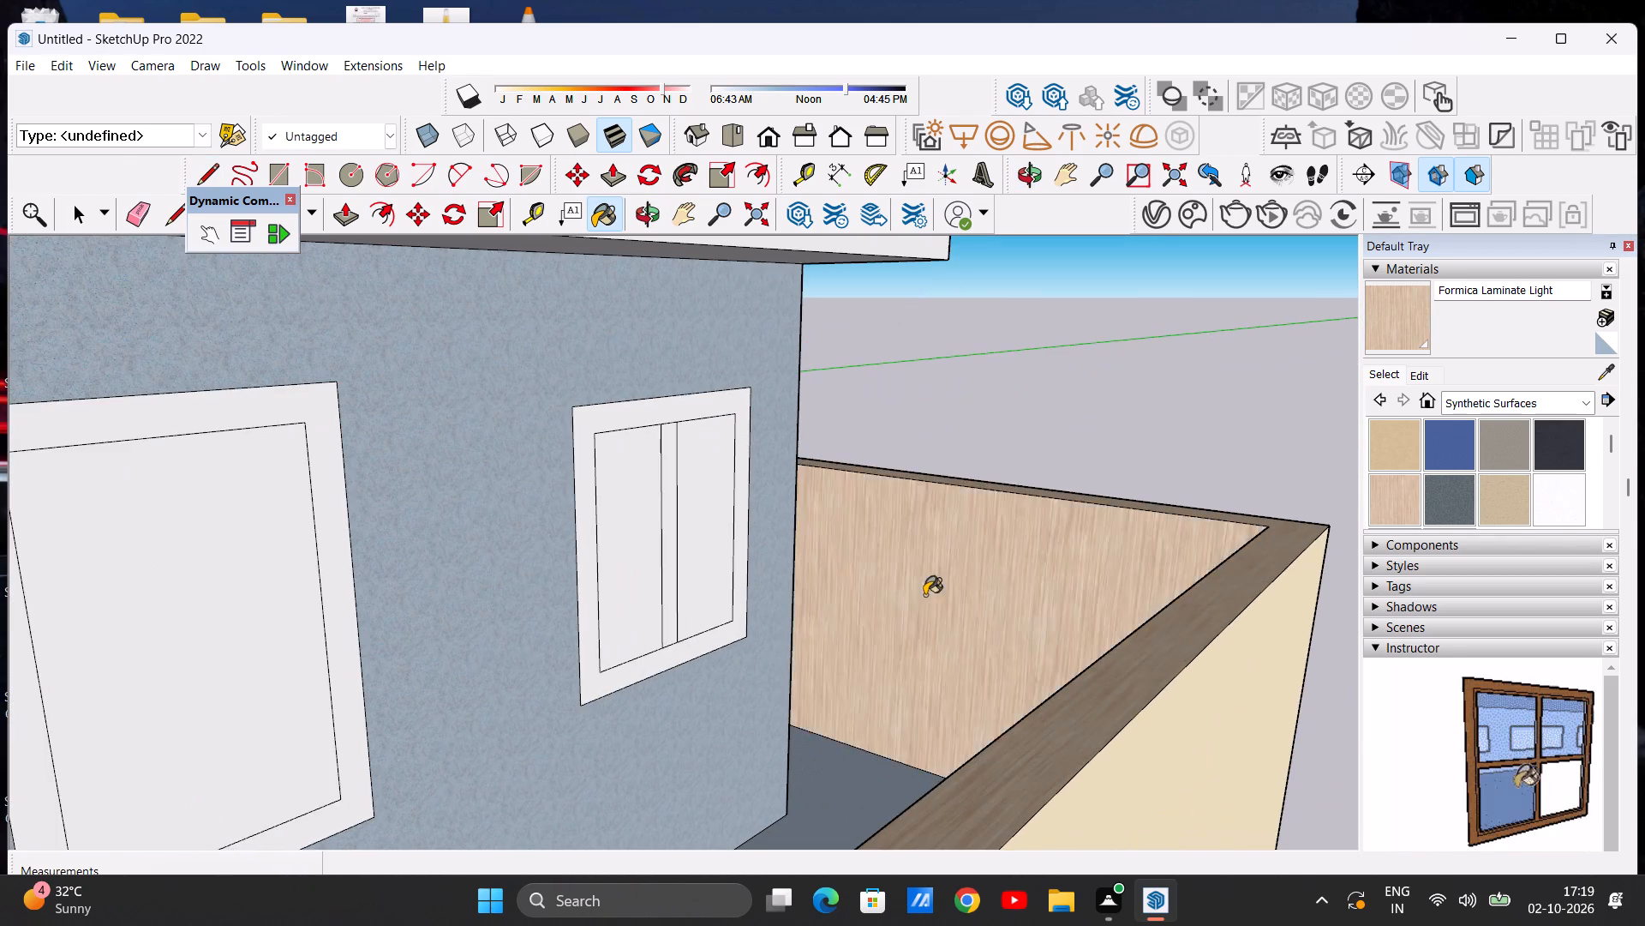
Paint the front boundary wall's inner face near the tower-side corner, including the narrow corner strip, with Formica Laminate Light.
scroll(905, 603, "down", 14)
middle_click_drag(893, 592, 279, 620)
scroll(548, 625, "up", 3)
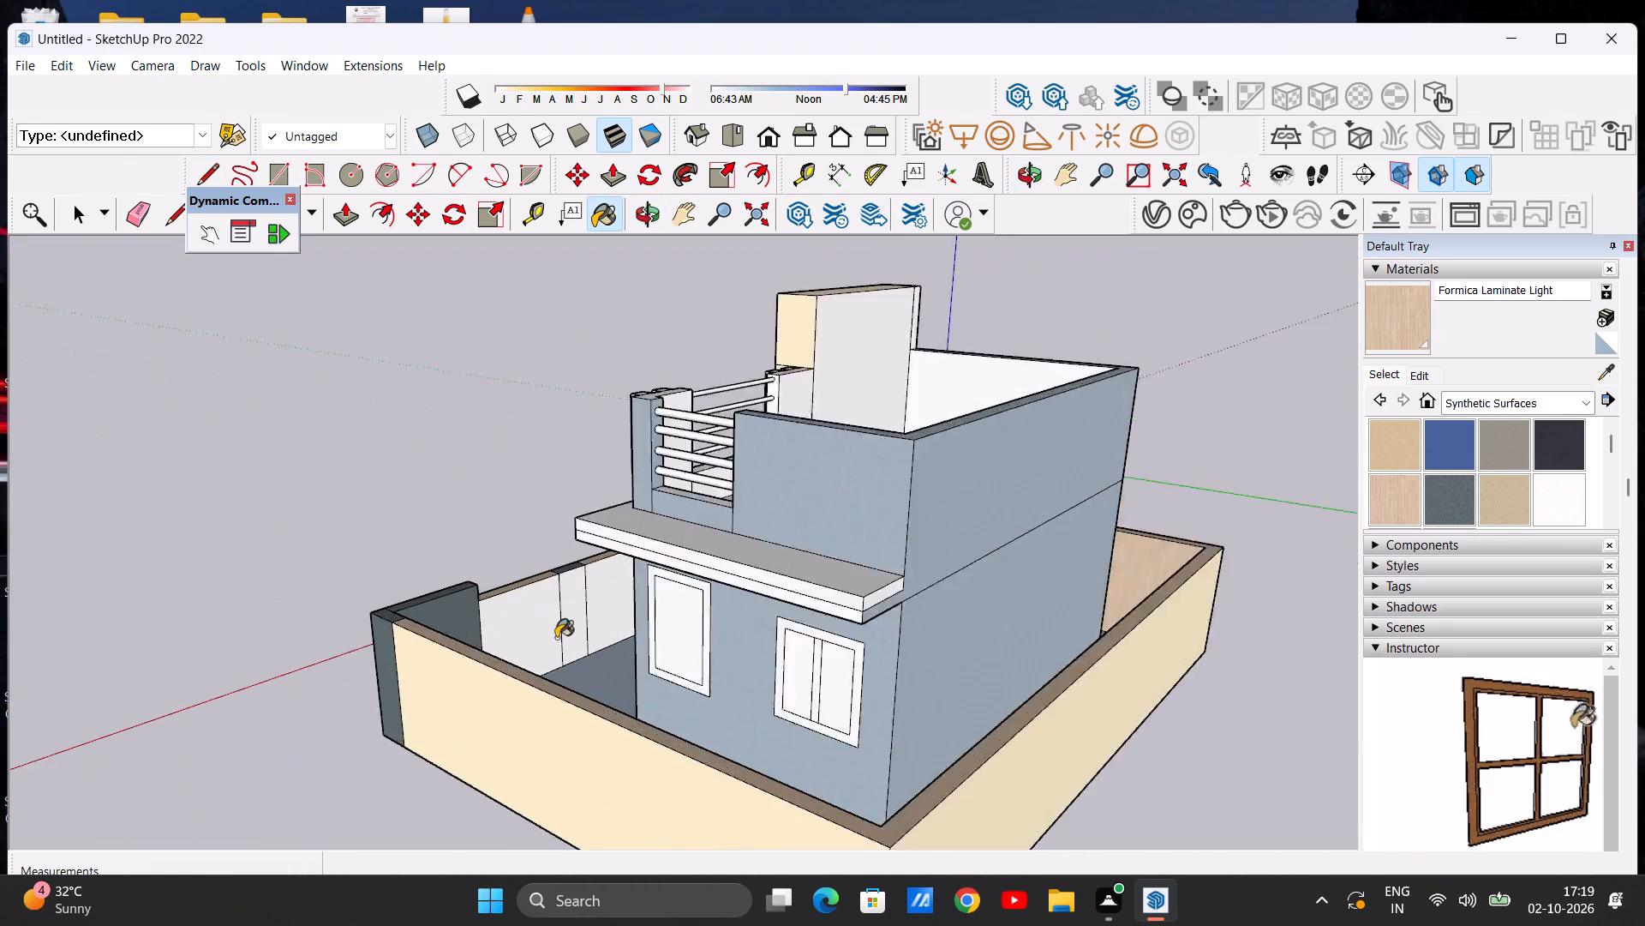
scroll(556, 638, "up", 4)
middle_click_drag(568, 651, 731, 761)
scroll(716, 479, "up", 7)
scroll(700, 475, "down", 7)
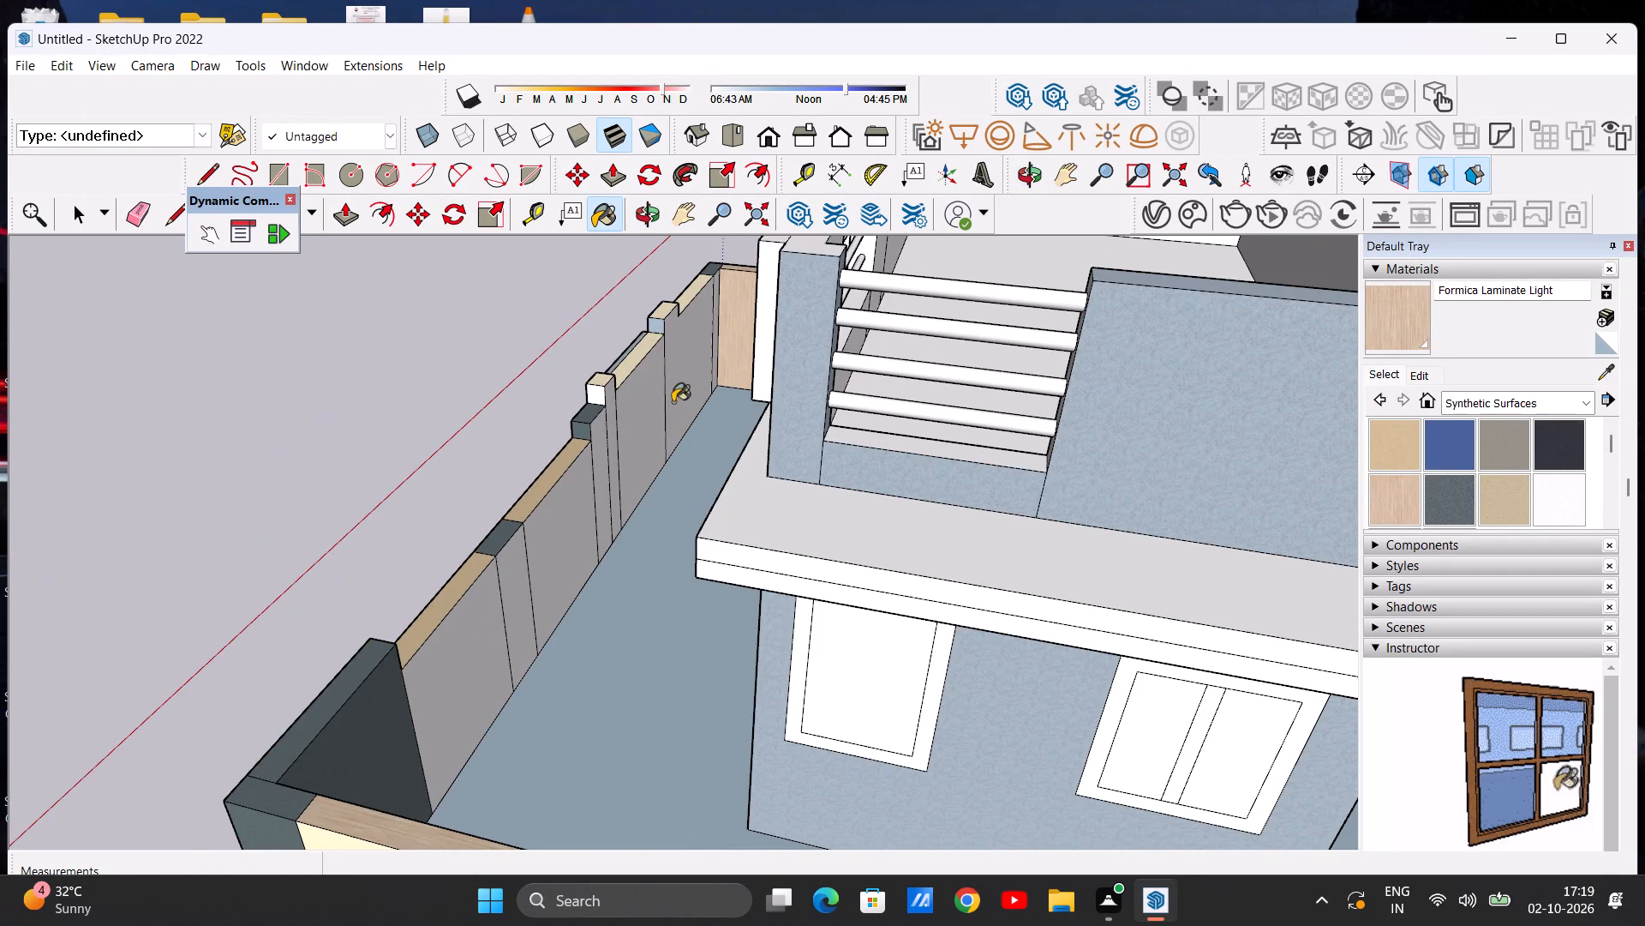
scroll(667, 360, "up", 5)
left_click(718, 340)
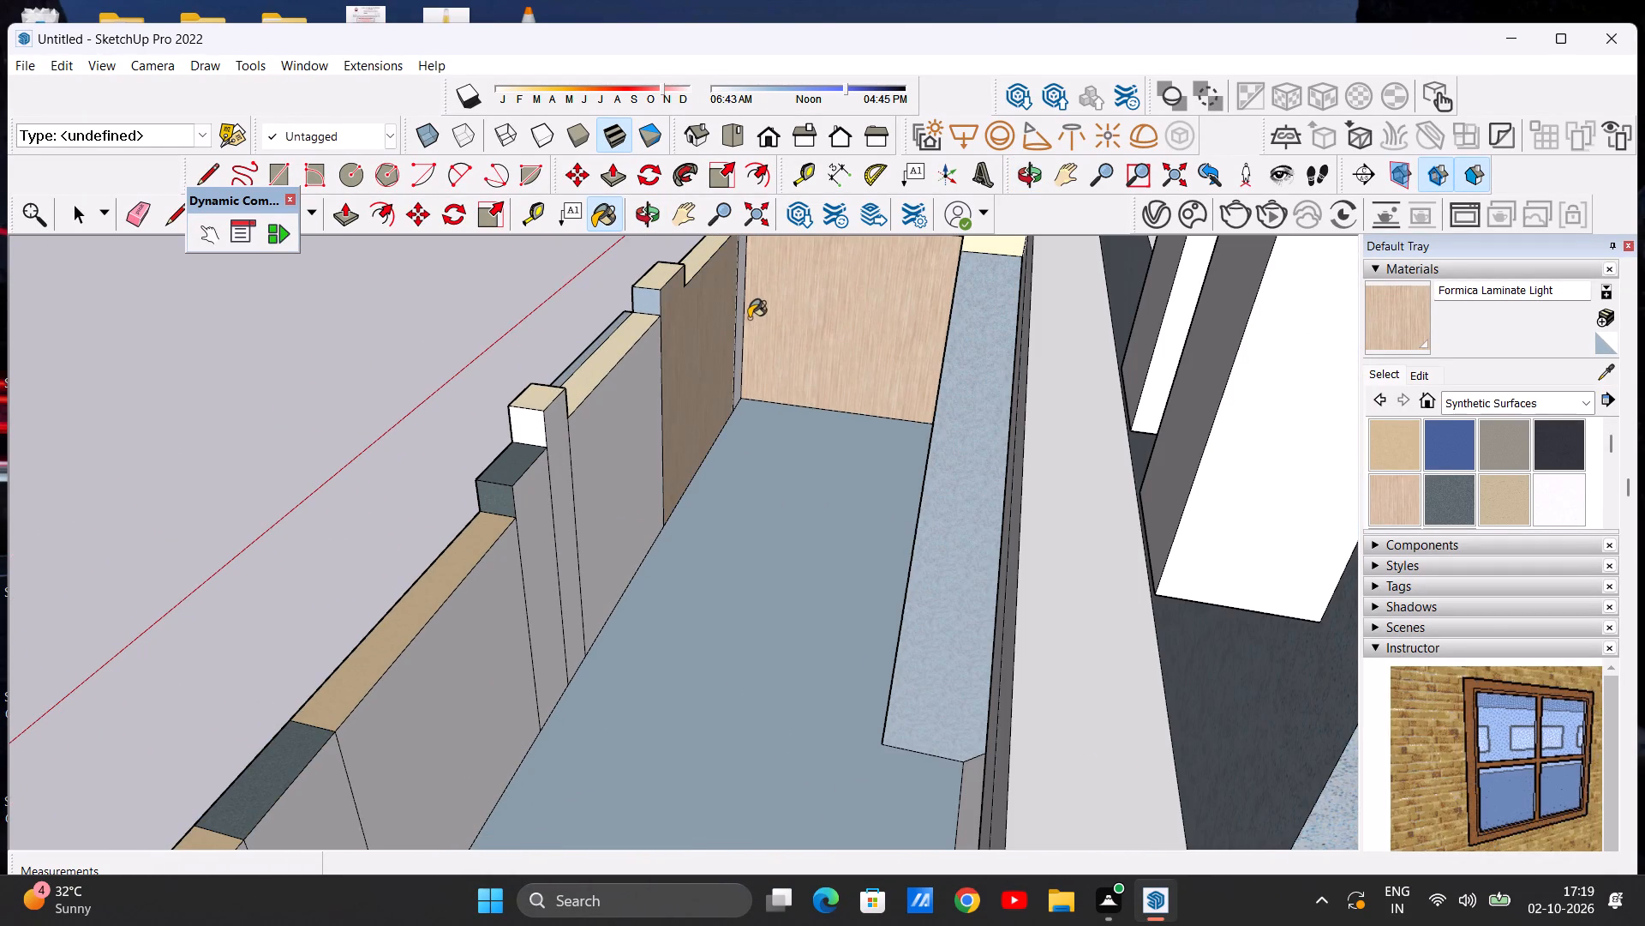
left_click(743, 309)
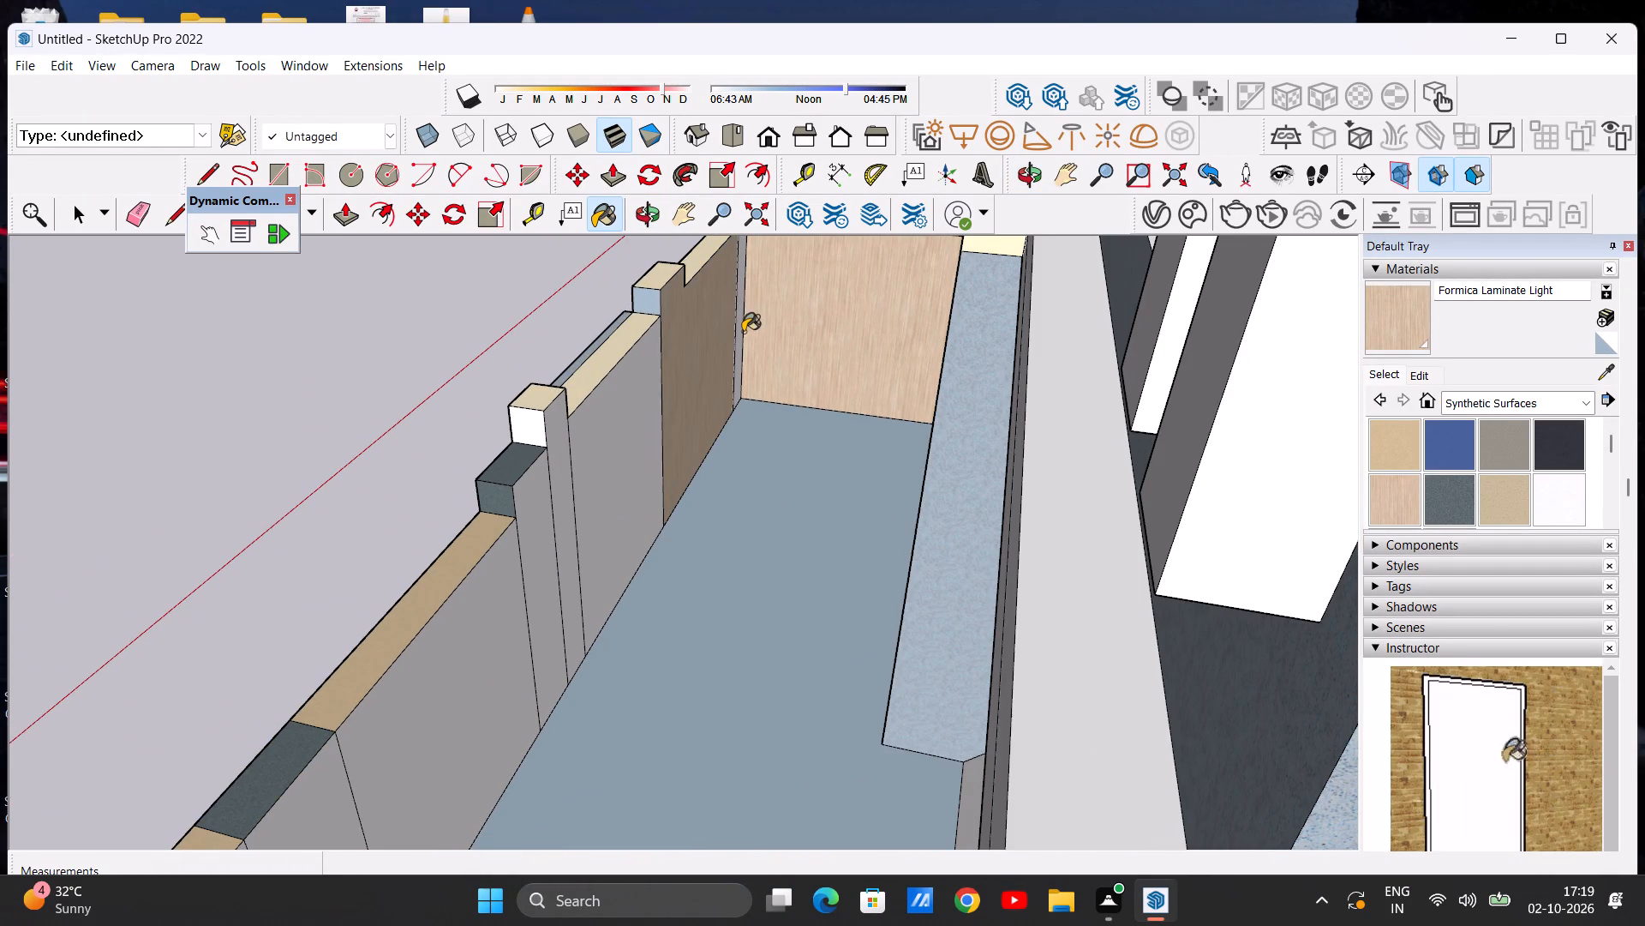
scroll(743, 332, "up", 9)
left_click(736, 332)
scroll(768, 432, "down", 13)
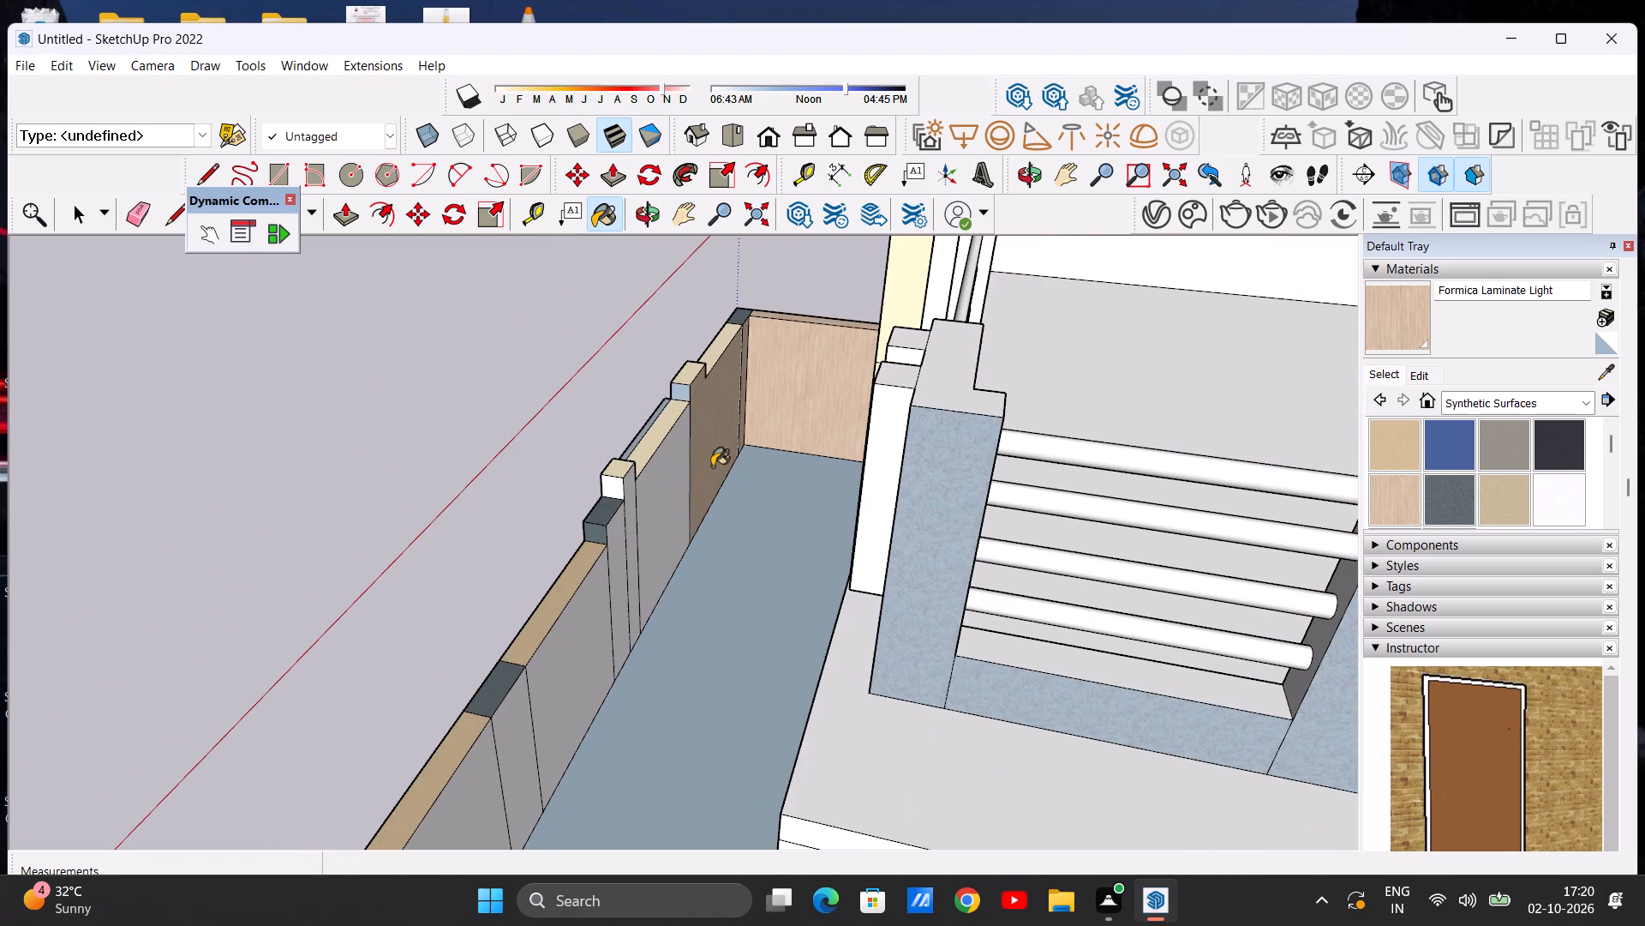
Paint the inner faces of the section behind the slatted blue panel and its adjoining narrow post with Formica Laminate Light.
scroll(636, 409, "down", 2)
middle_click_drag(625, 511, 590, 480)
scroll(691, 495, "up", 2)
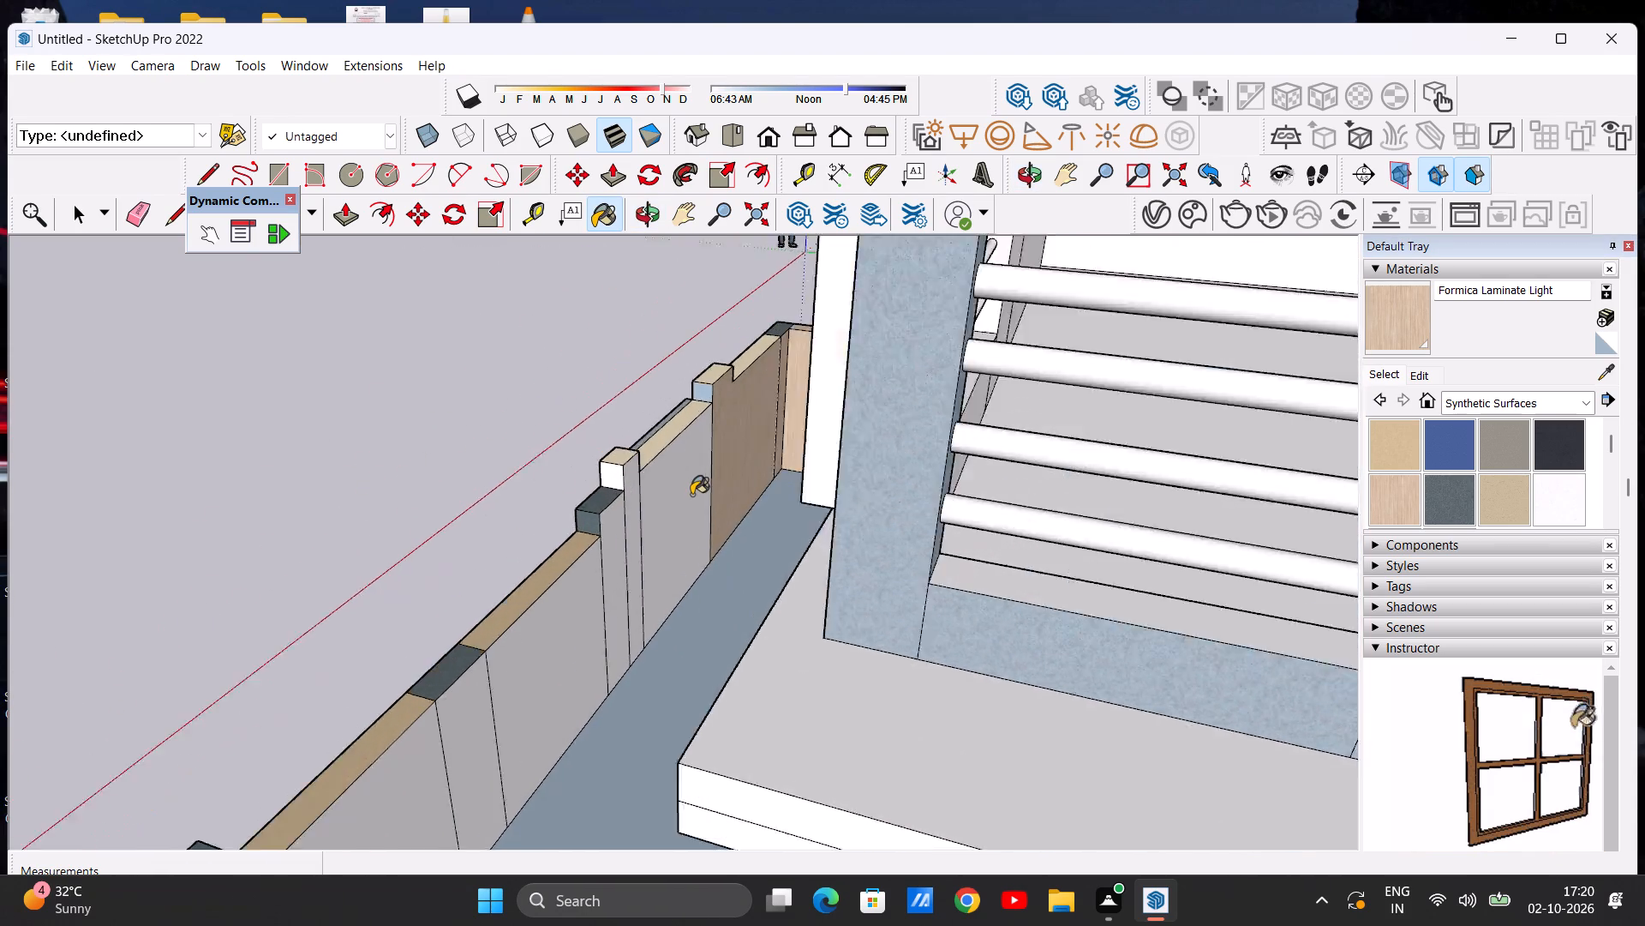
scroll(691, 495, "up", 9)
left_click(659, 505)
scroll(659, 505, "down", 4)
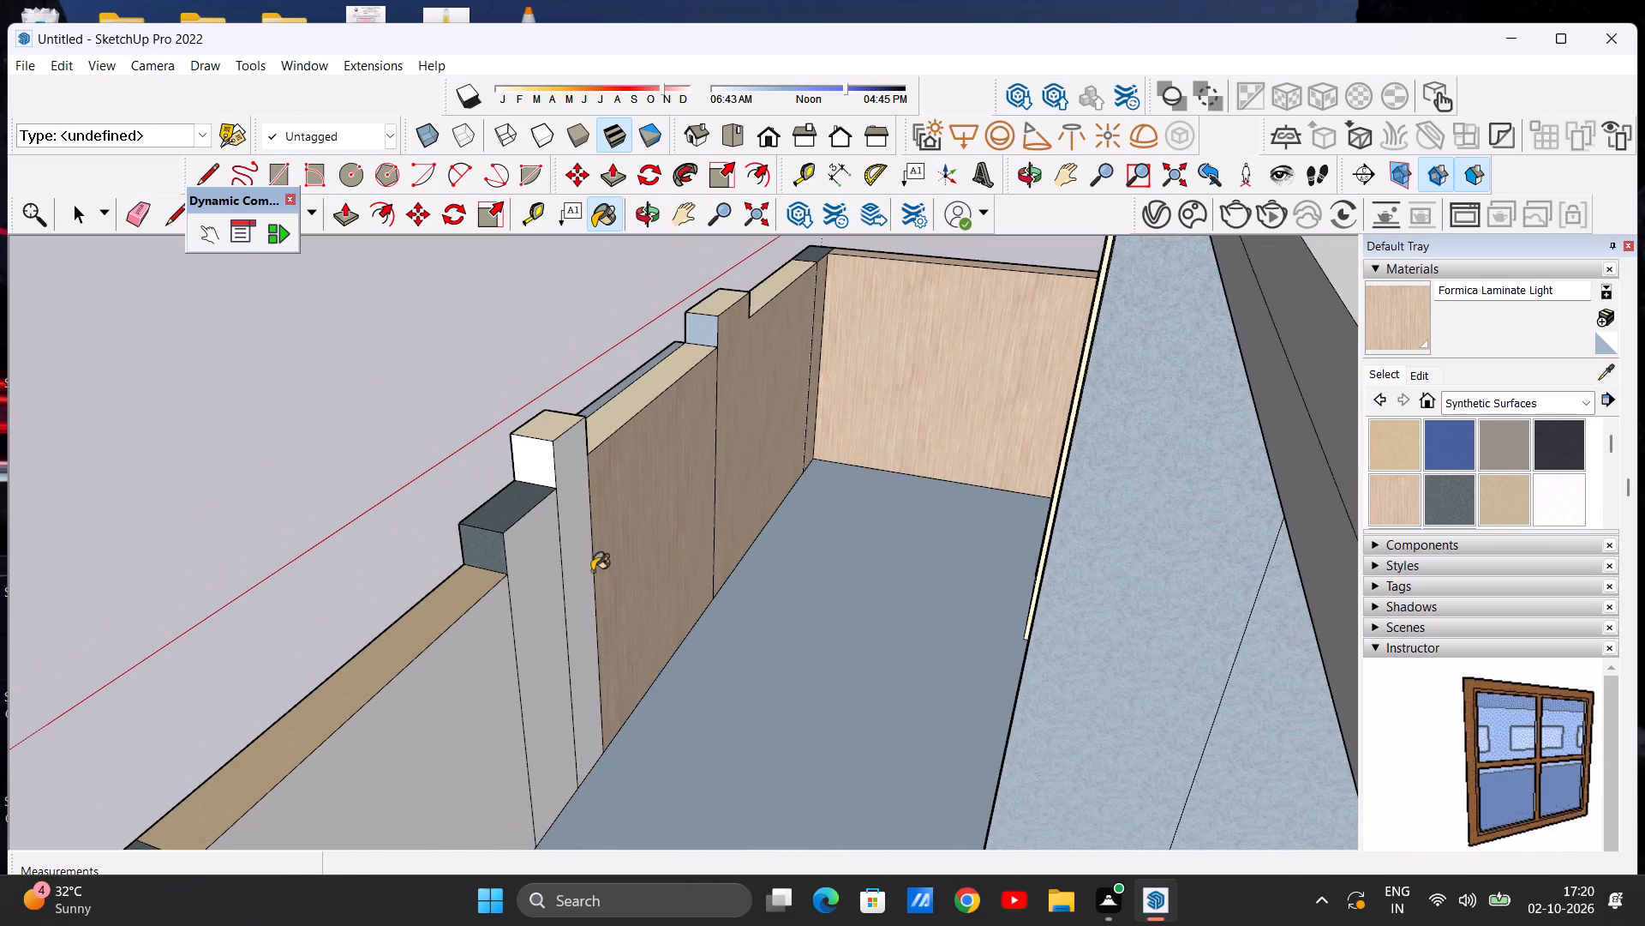
left_click(577, 579)
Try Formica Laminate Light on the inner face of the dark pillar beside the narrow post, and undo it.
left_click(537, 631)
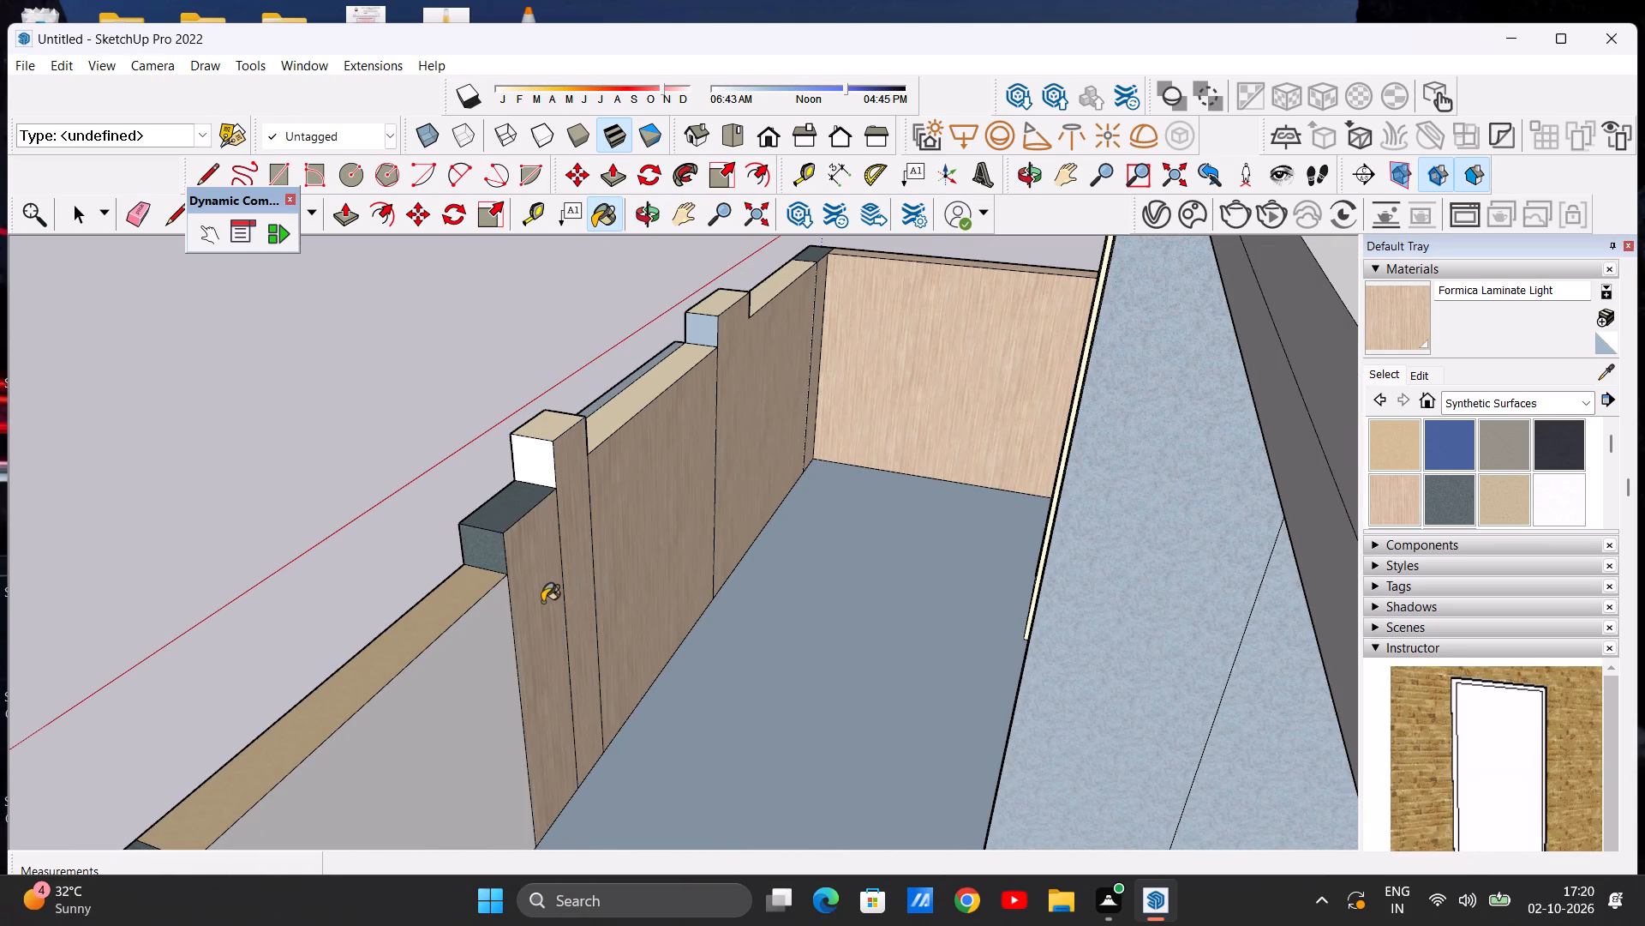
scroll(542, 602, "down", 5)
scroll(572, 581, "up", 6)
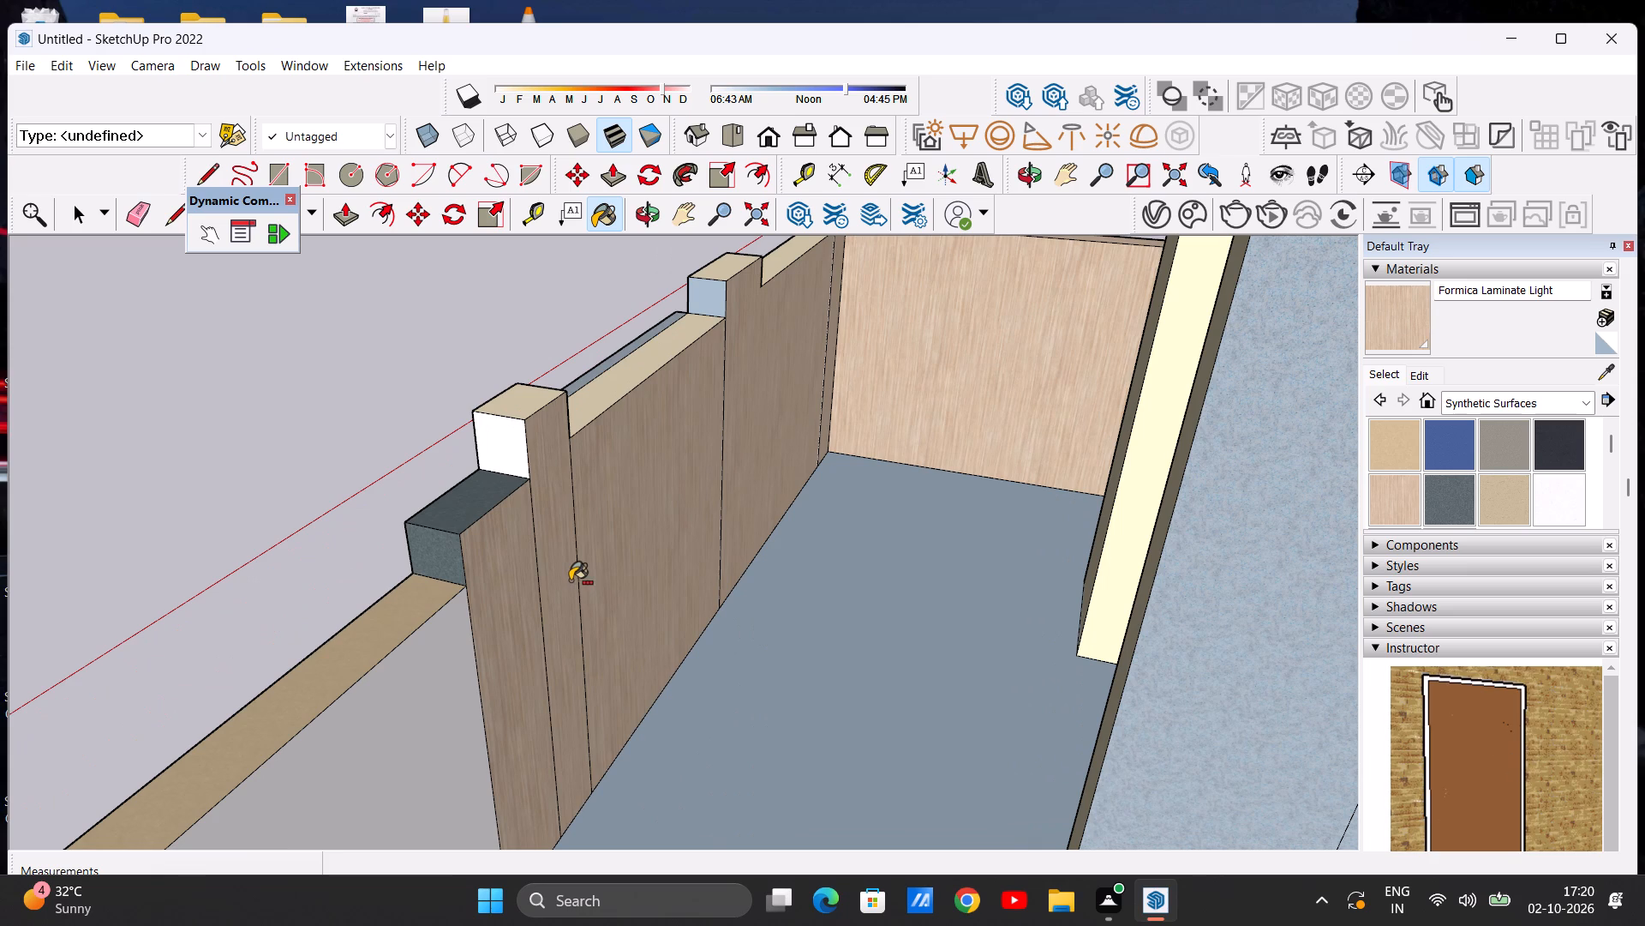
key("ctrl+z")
Paint the inner faces of the two wide beige-topped front wall panels with Formica Beige.
scroll(551, 520, "down", 18)
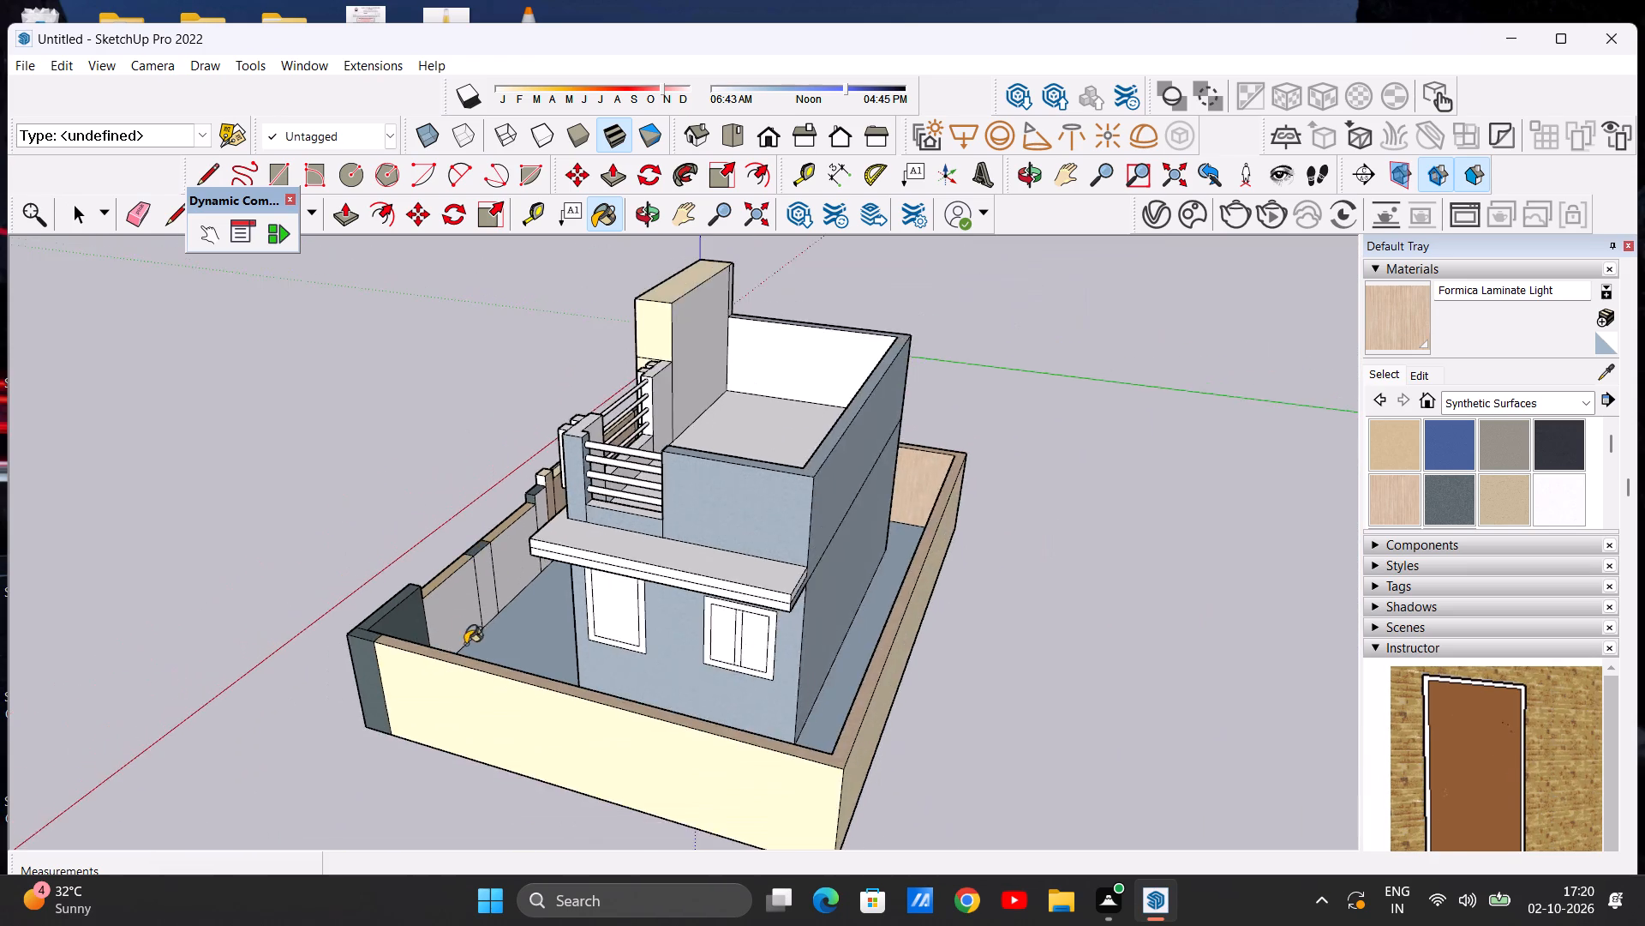
scroll(482, 648, "up", 7)
scroll(537, 576, "up", 4)
key("space")
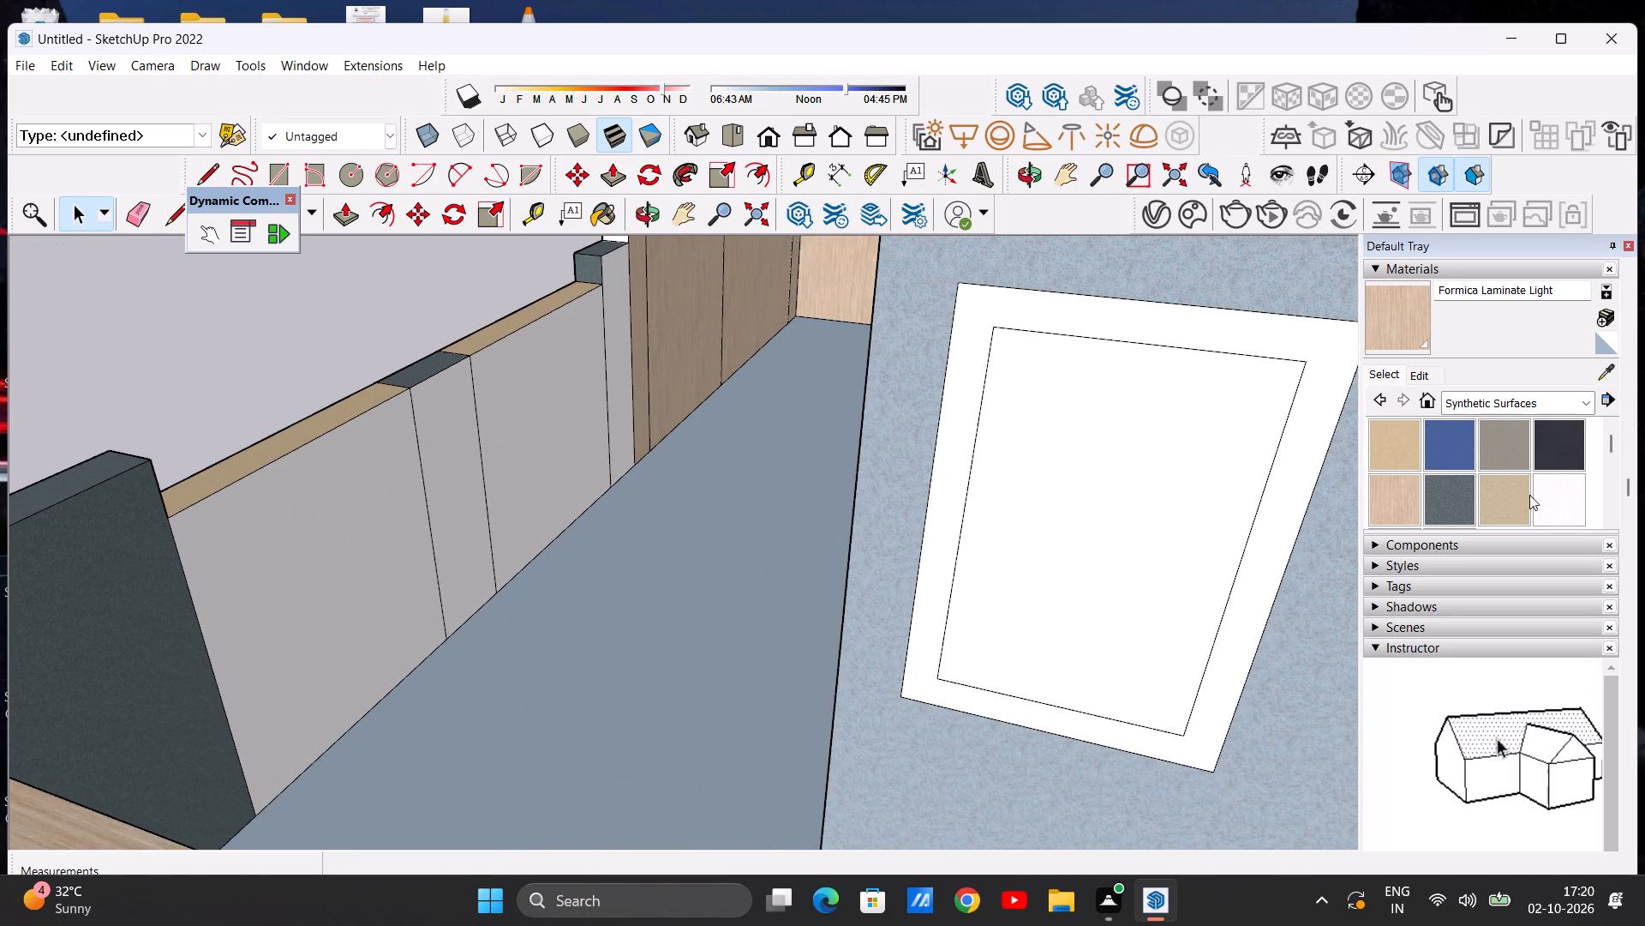
left_click(1395, 442)
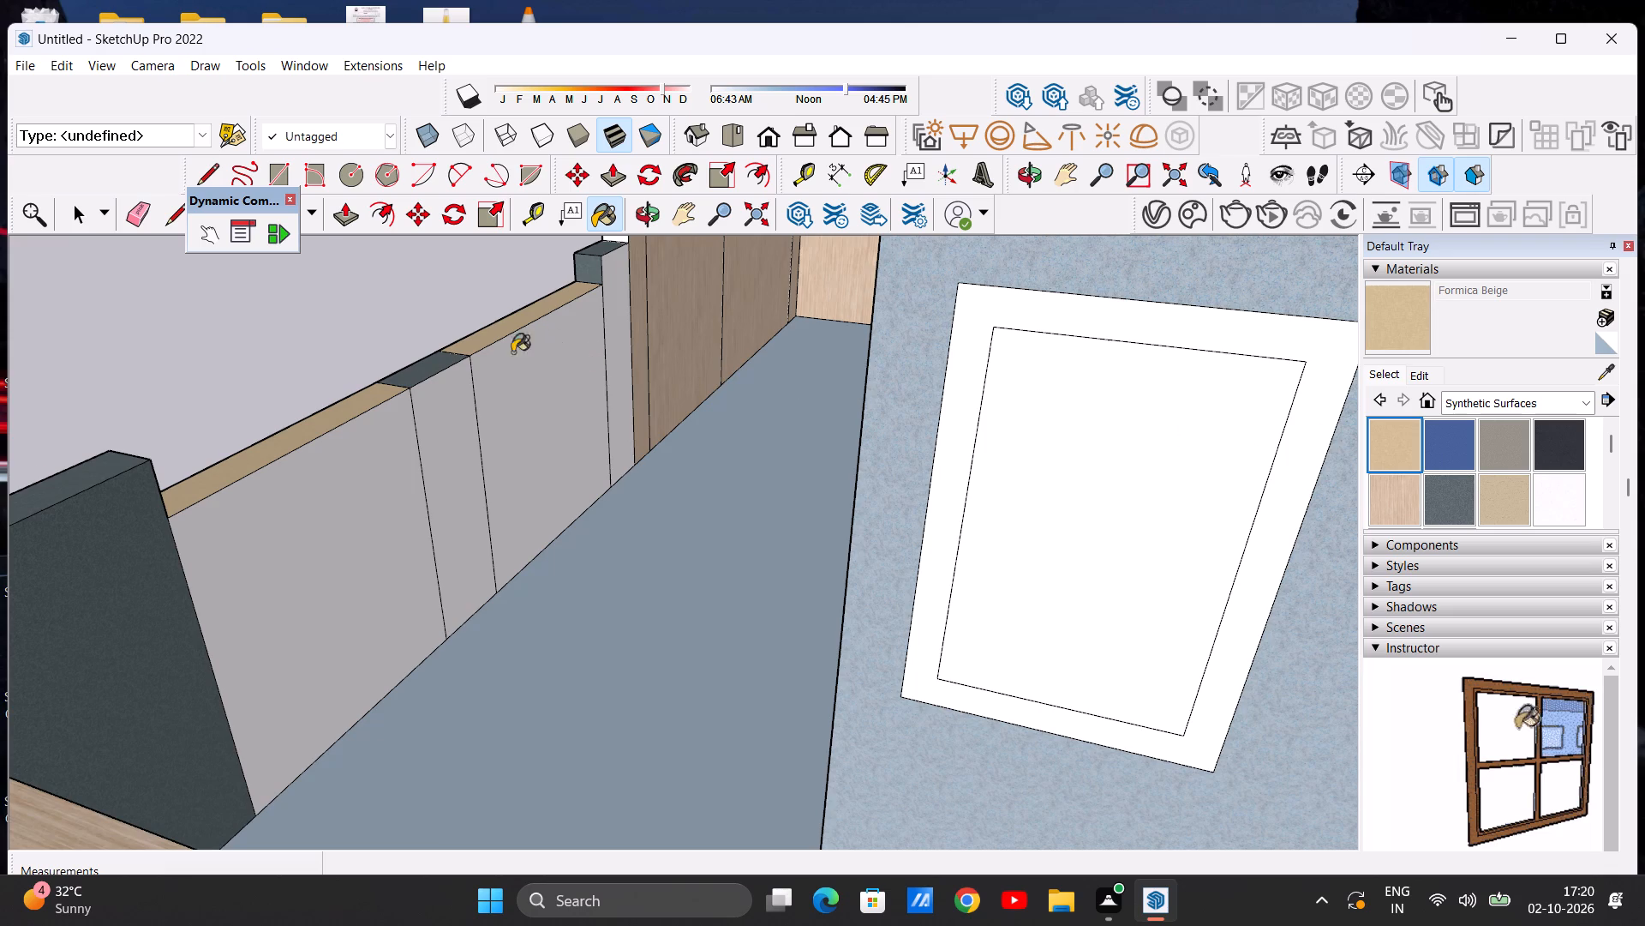
scroll(485, 352, "up", 11)
left_click(465, 329)
left_click(503, 395)
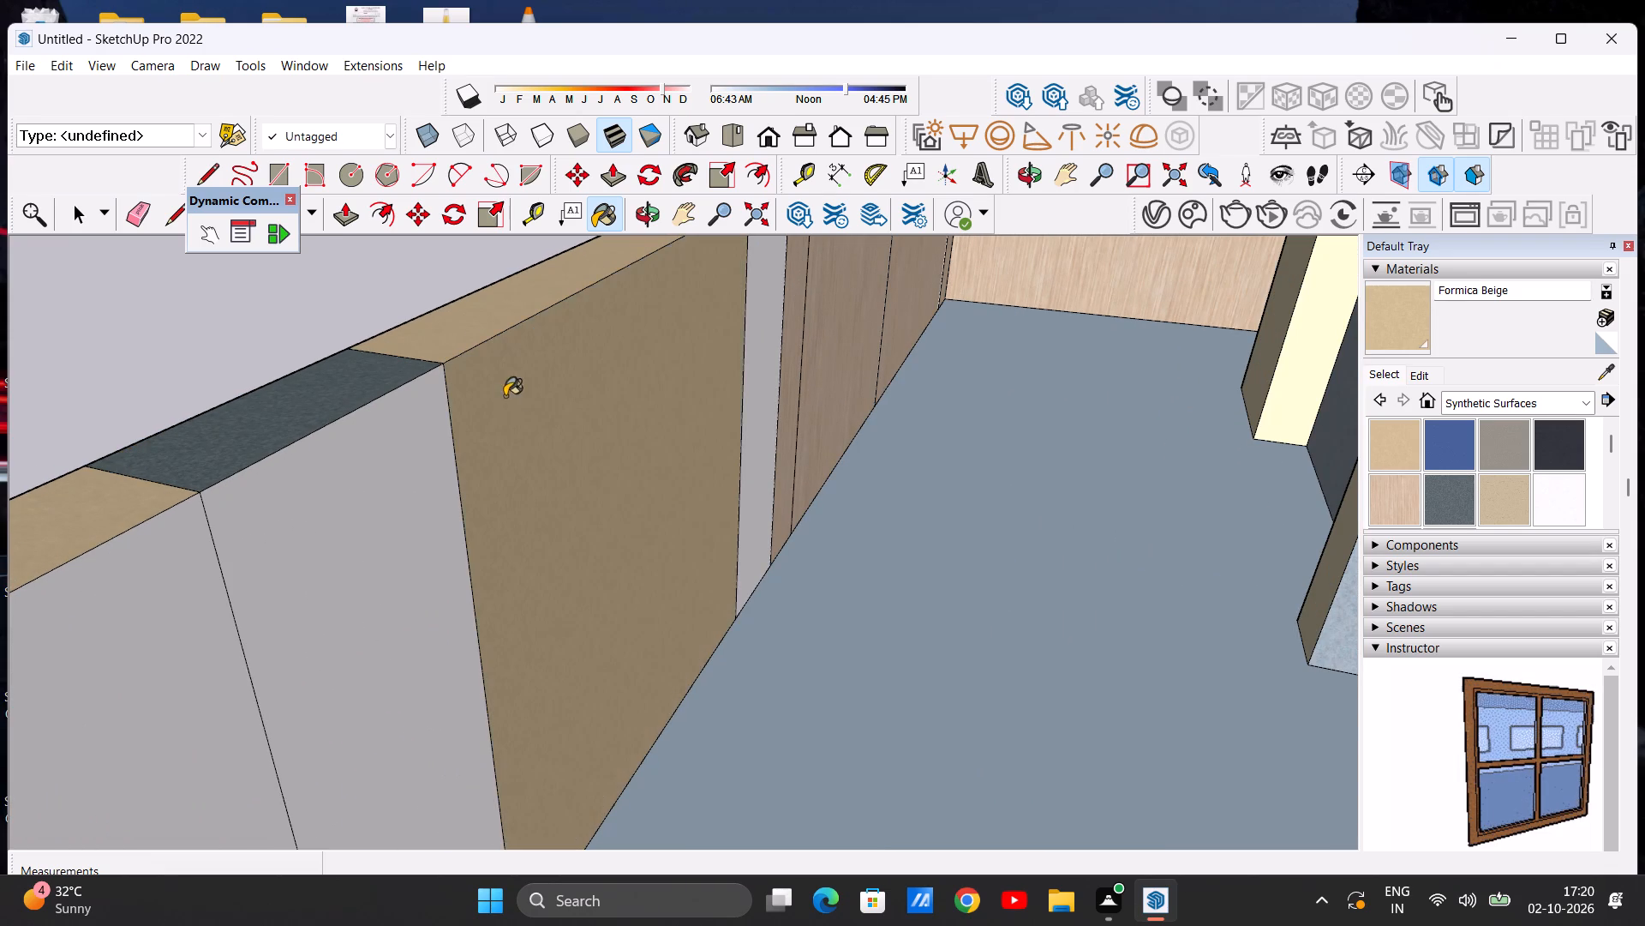
scroll(511, 440, "down", 13)
scroll(402, 595, "up", 6)
left_click(398, 585)
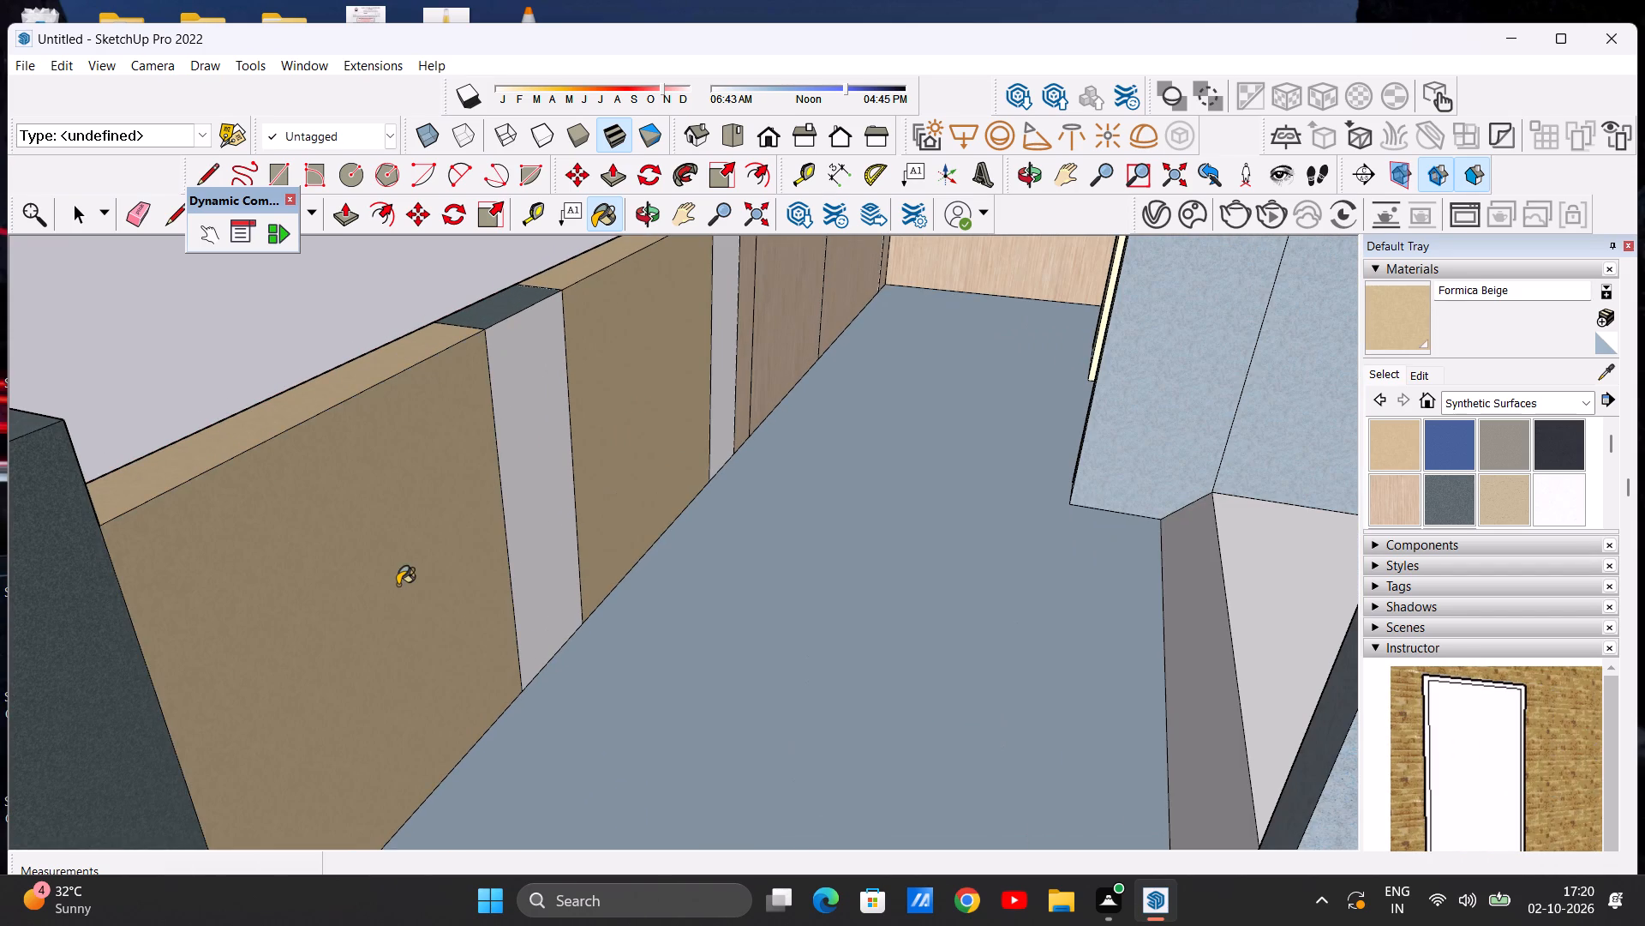
key("space")
Paint the inner faces of the two dark-topped pillars between and beside the beige panels with Formica Speckled Grey.
scroll(583, 529, "down", 9)
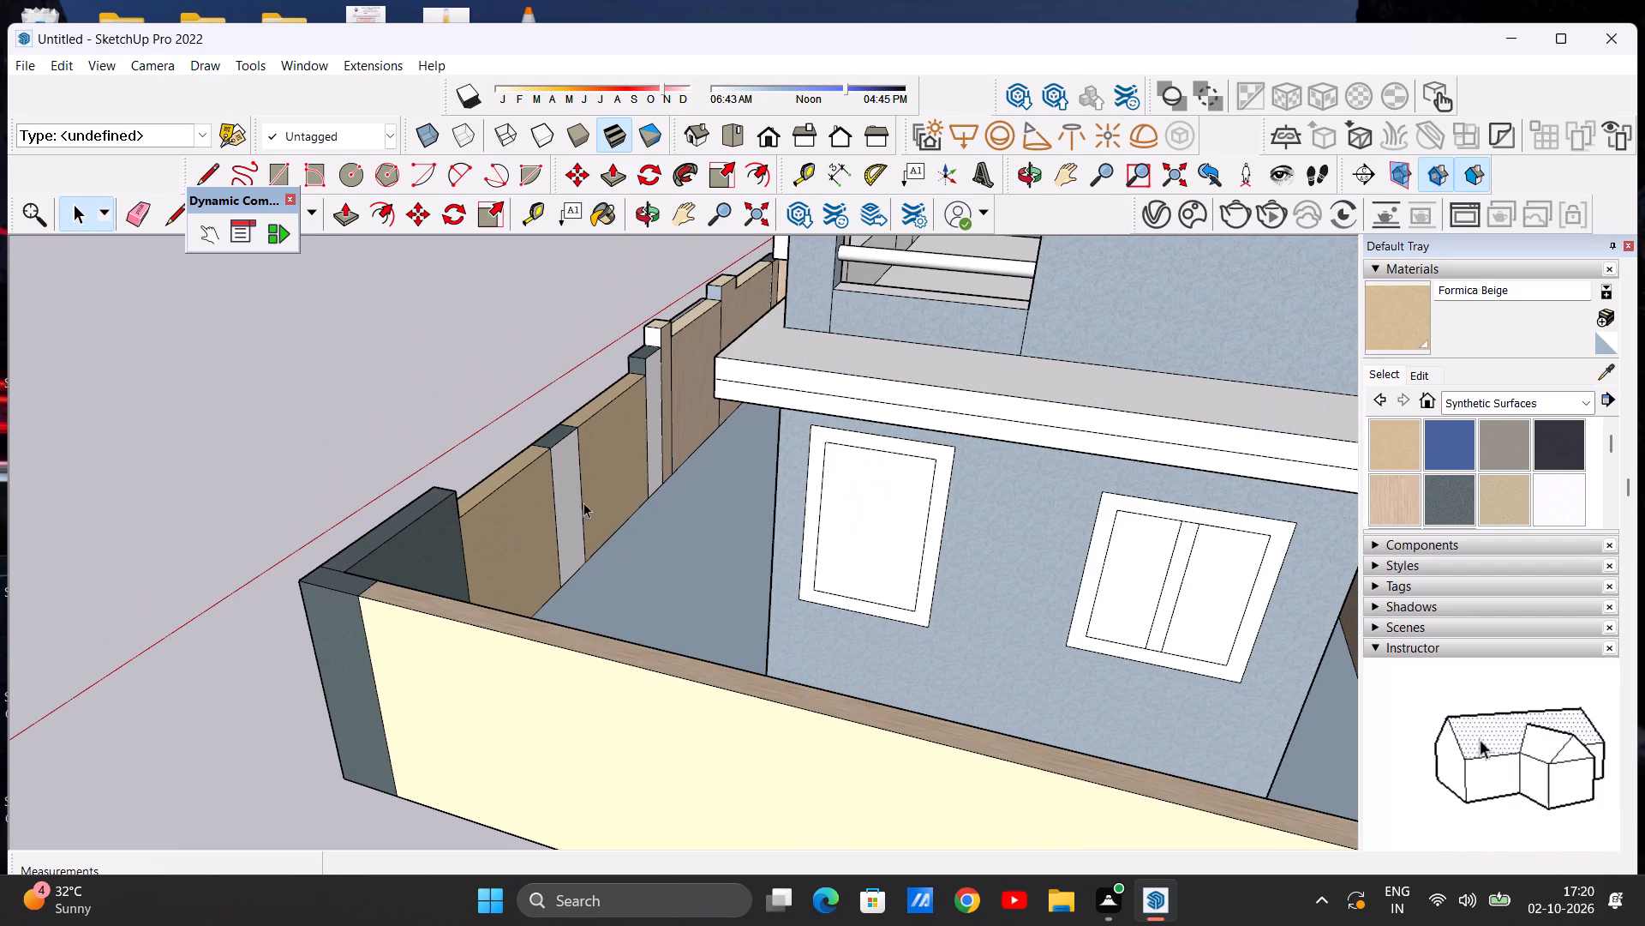
scroll(591, 498, "up", 7)
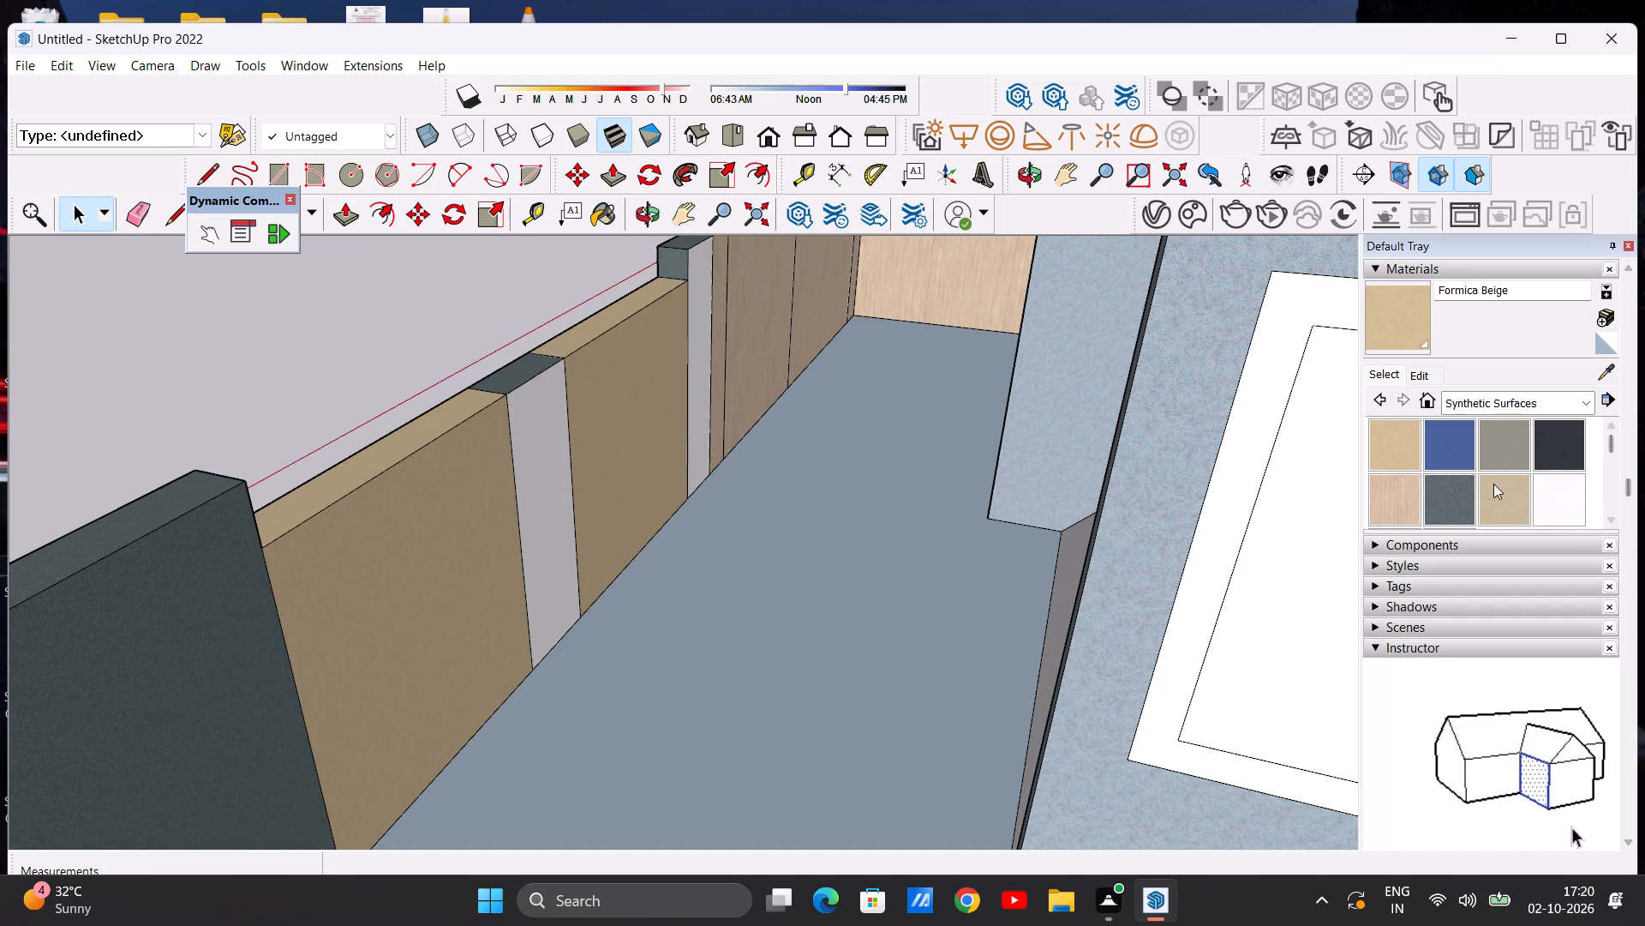
left_click(1447, 508)
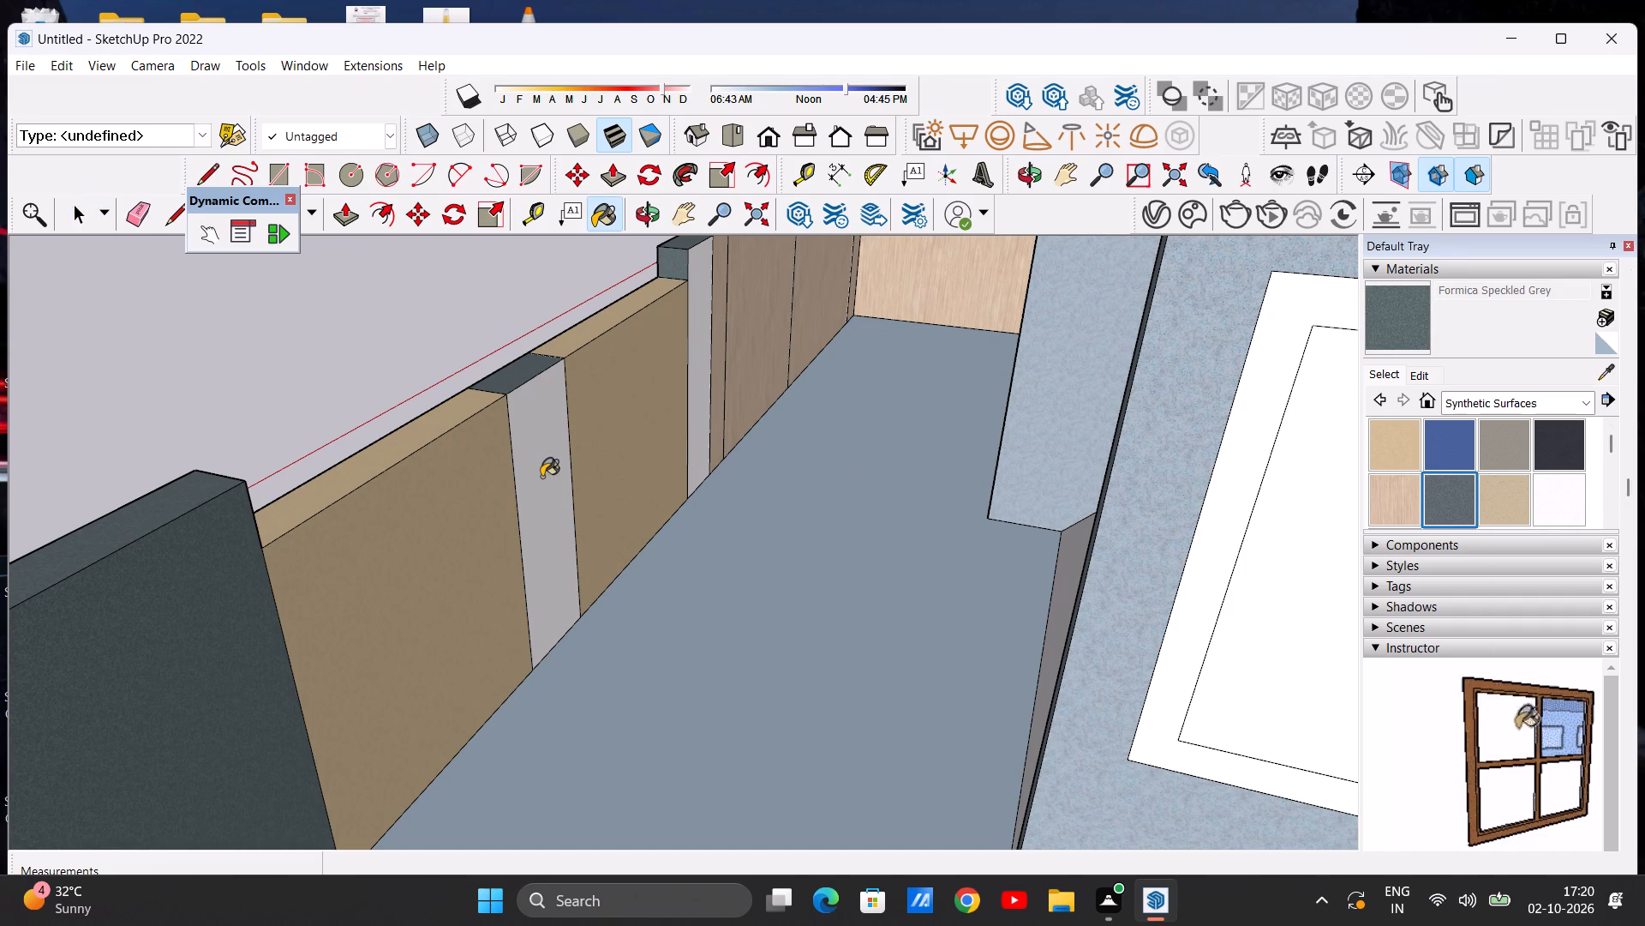
left_click(541, 476)
left_click(697, 387)
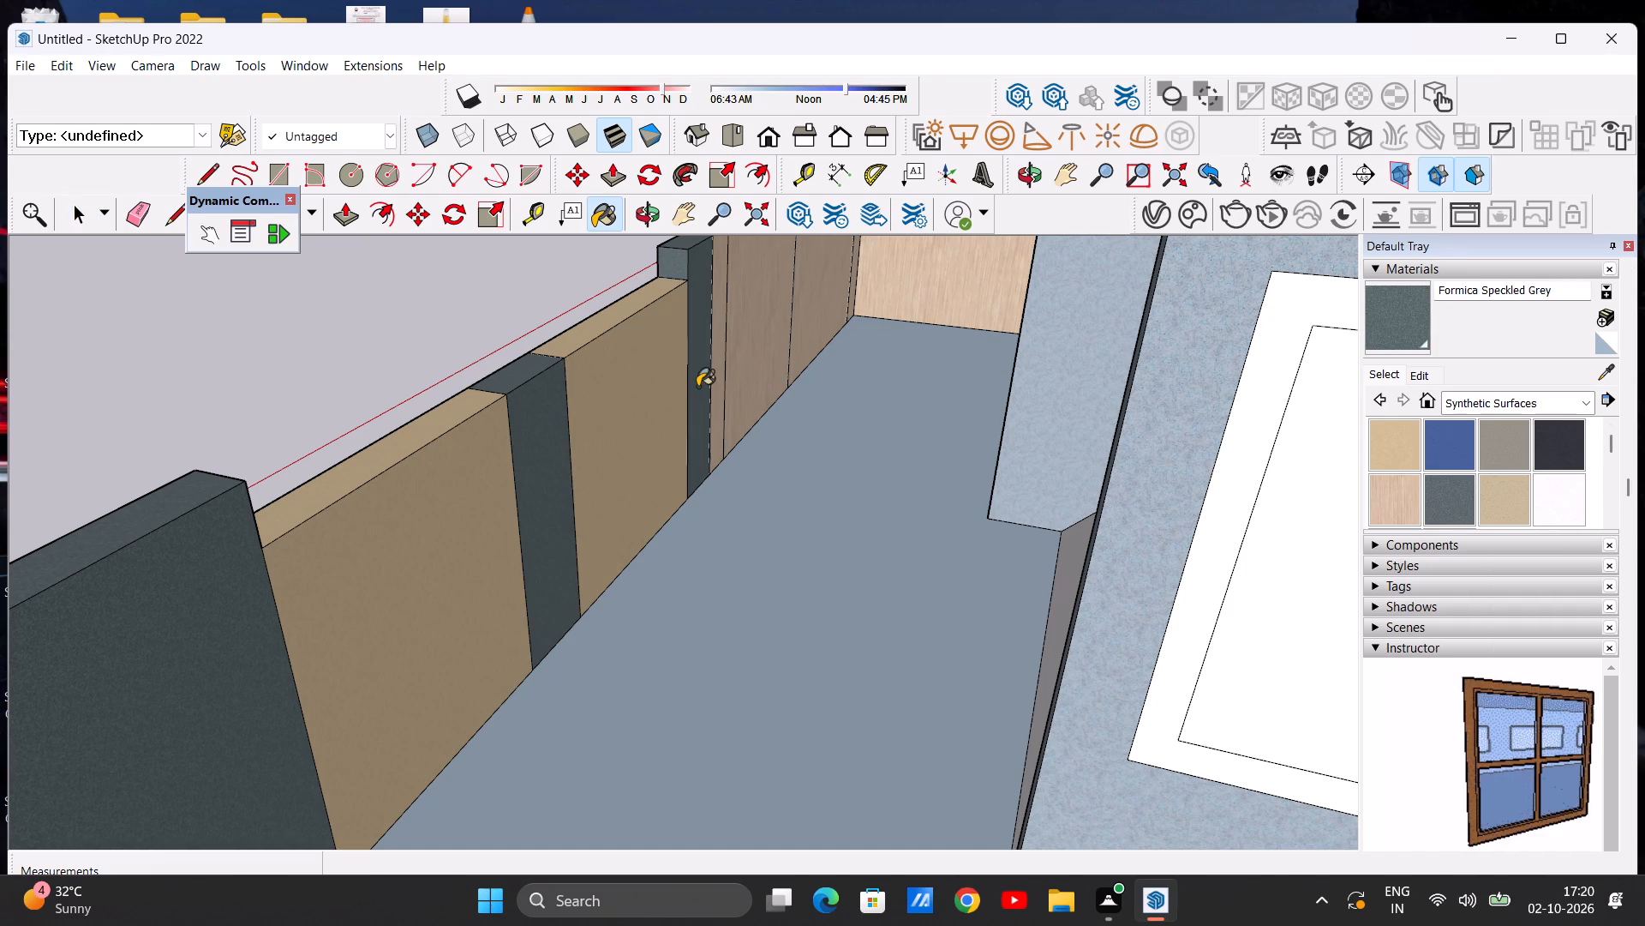
key("space")
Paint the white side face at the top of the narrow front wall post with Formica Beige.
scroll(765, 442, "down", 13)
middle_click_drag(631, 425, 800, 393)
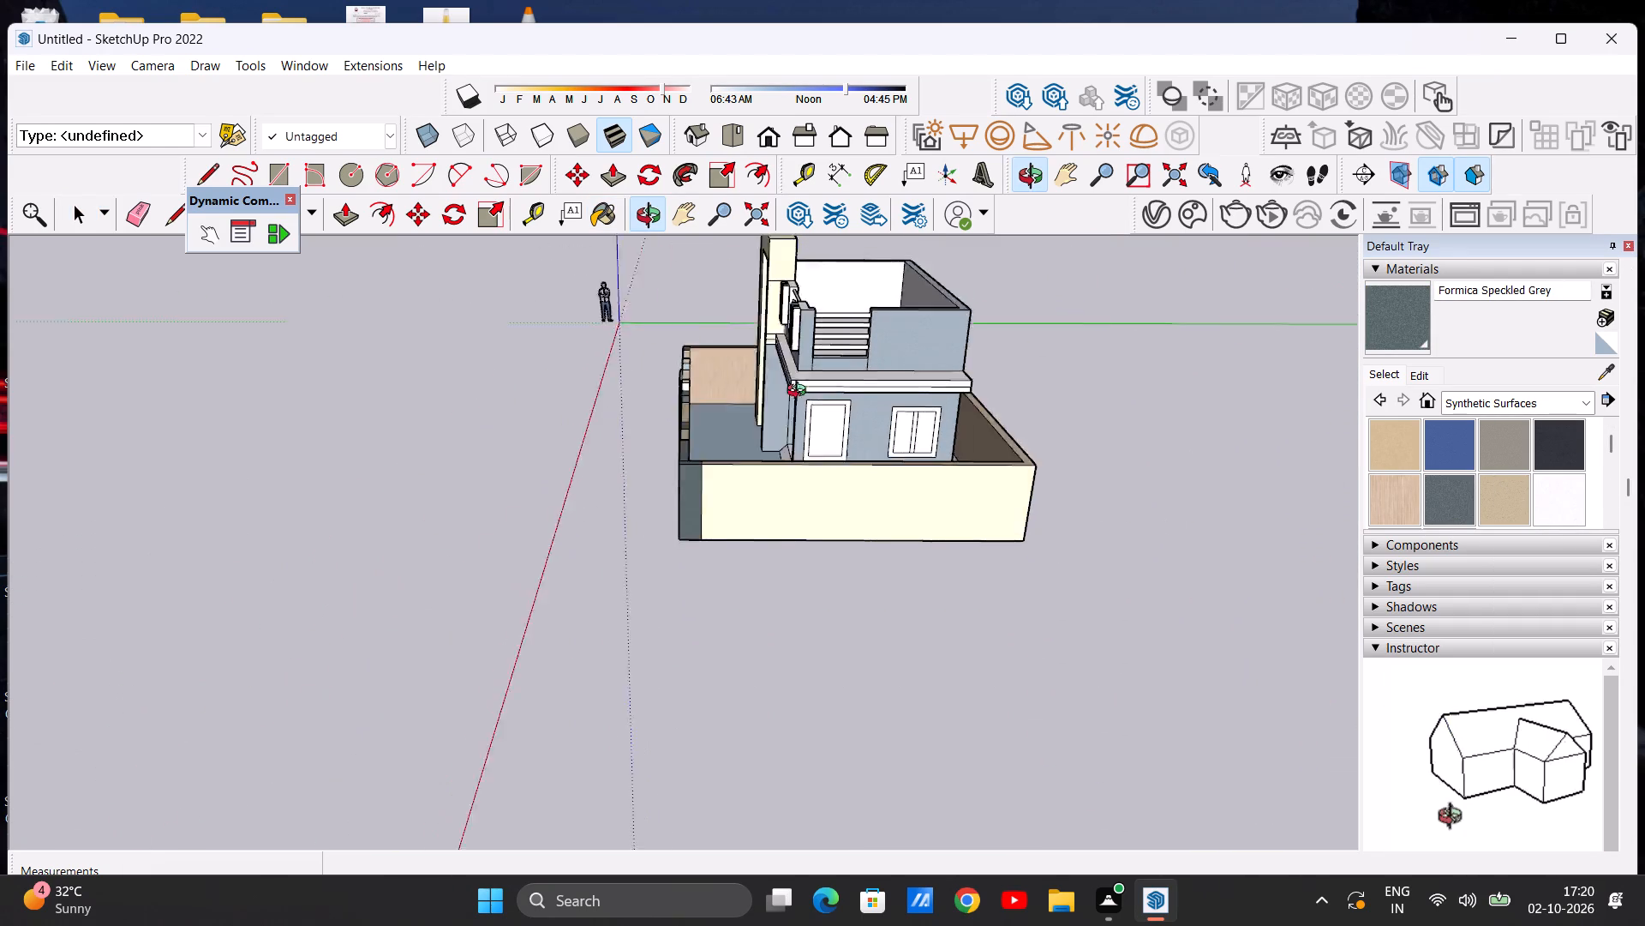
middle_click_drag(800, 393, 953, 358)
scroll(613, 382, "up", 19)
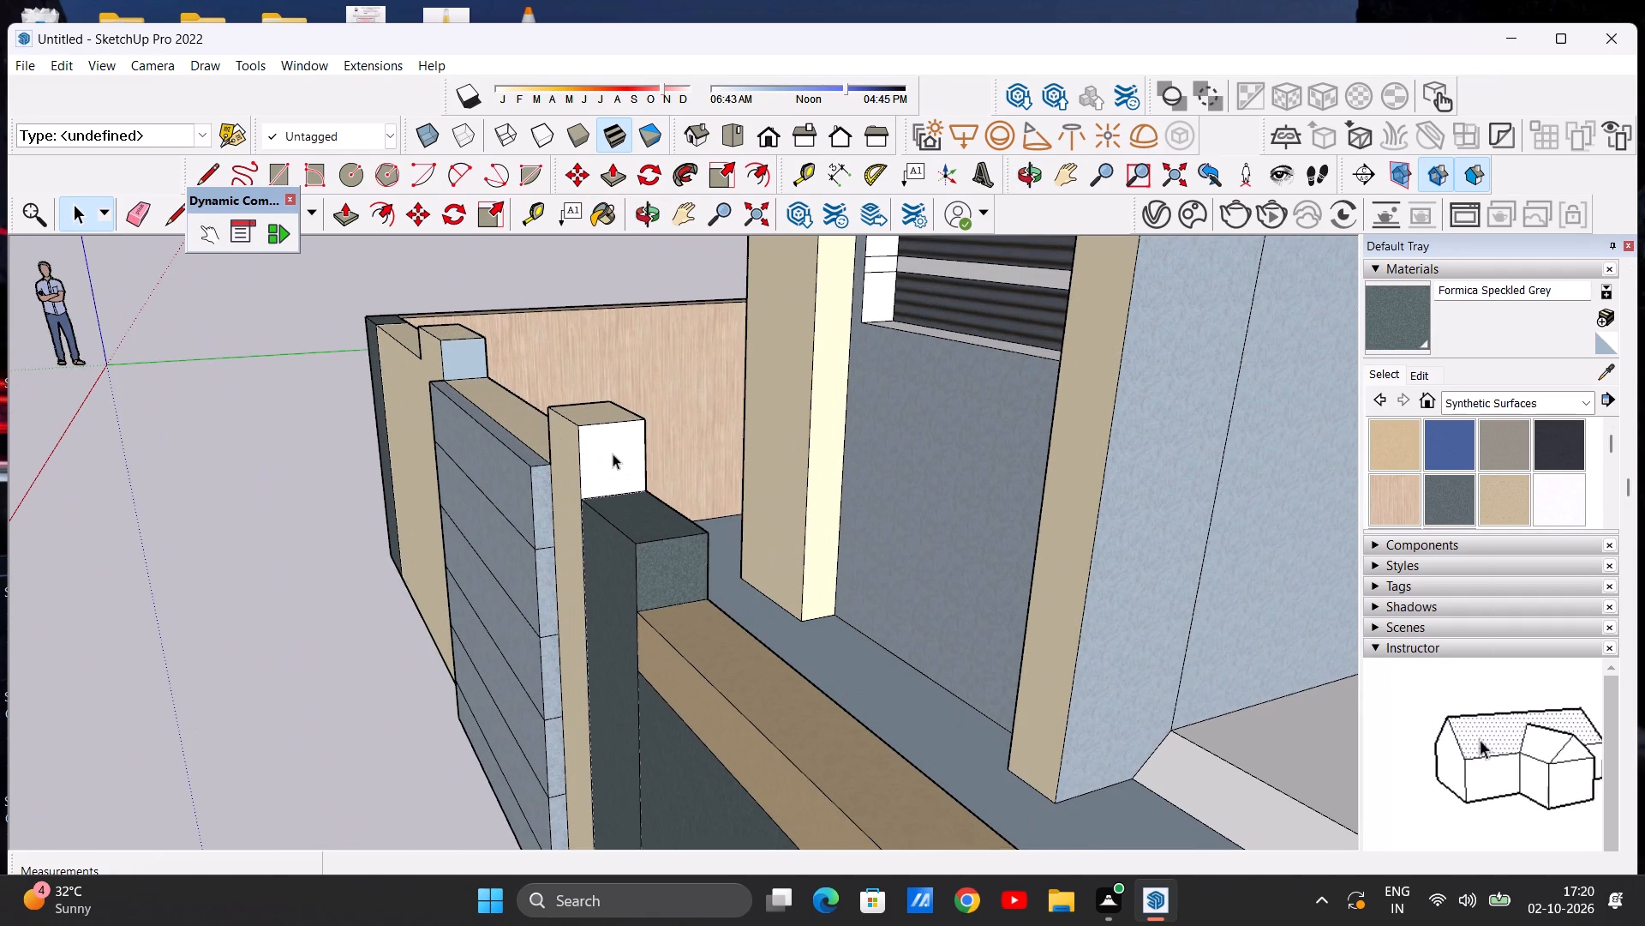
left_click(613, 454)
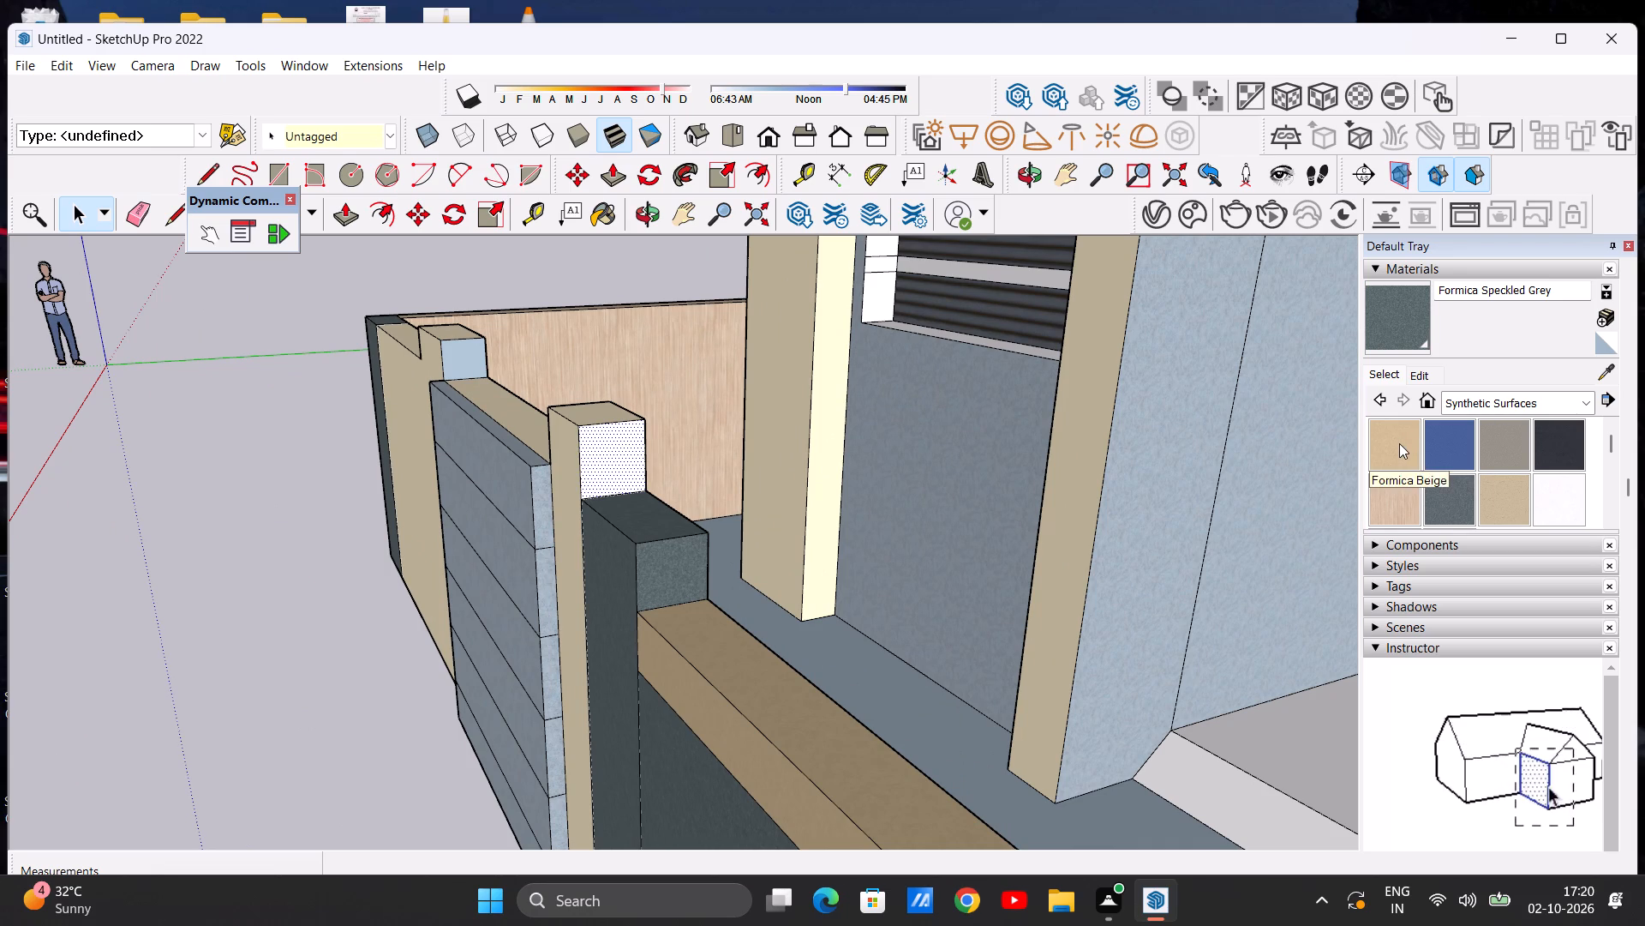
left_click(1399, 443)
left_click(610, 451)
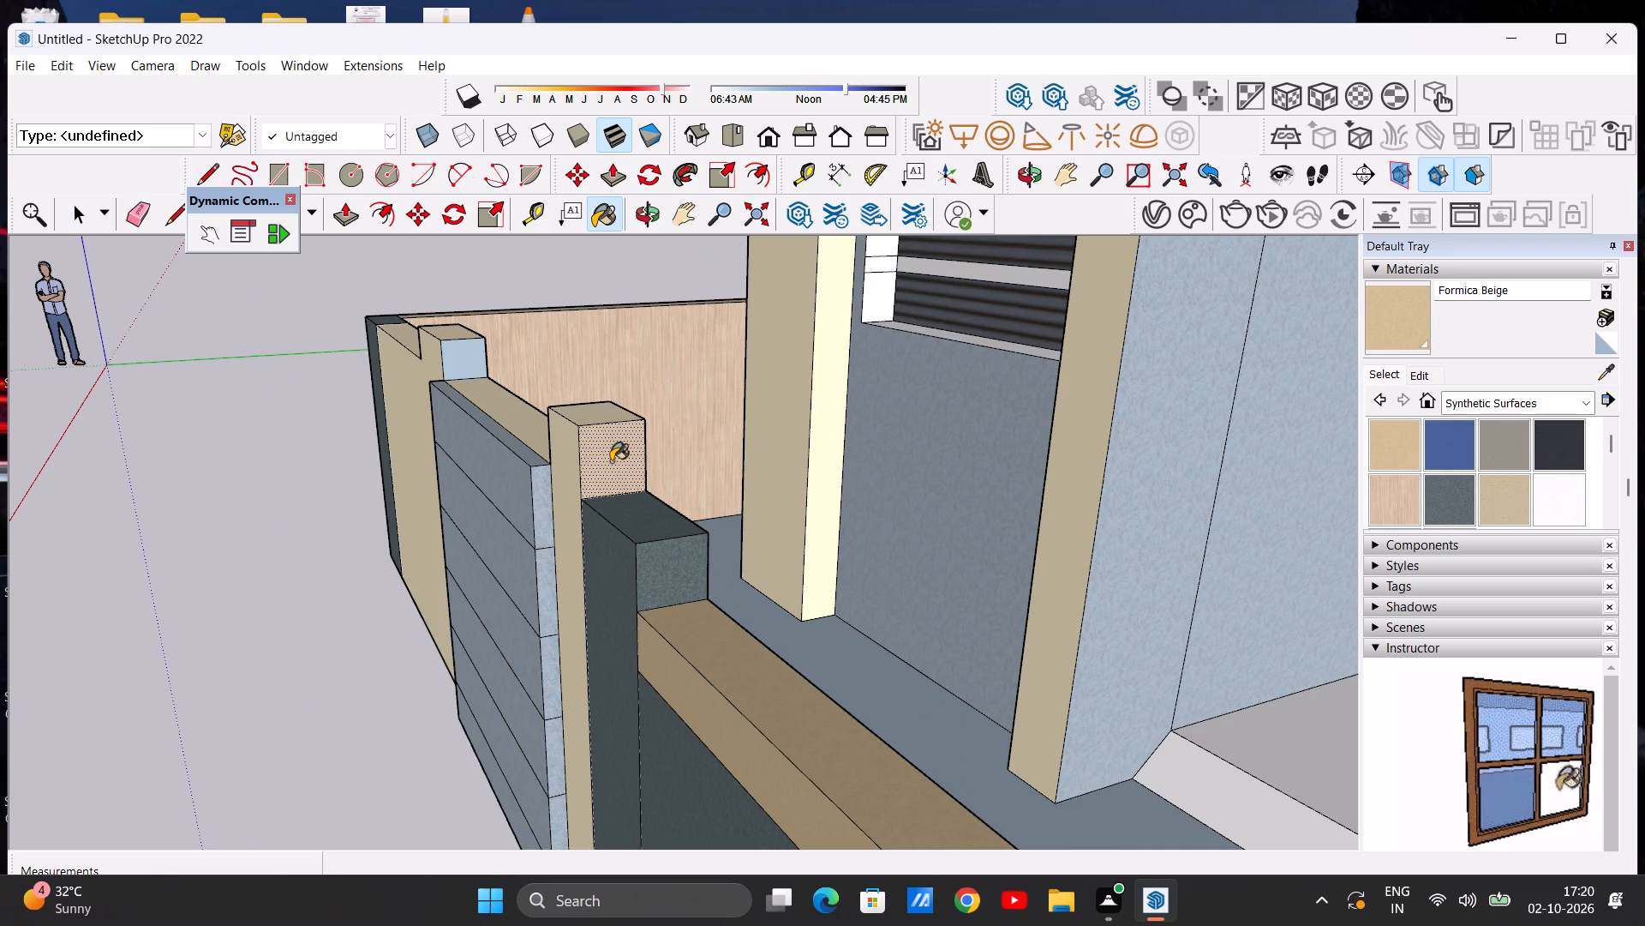
Paint the side face at the top of the narrow front wall post with Quartz Light Brown.
left_click(1505, 506)
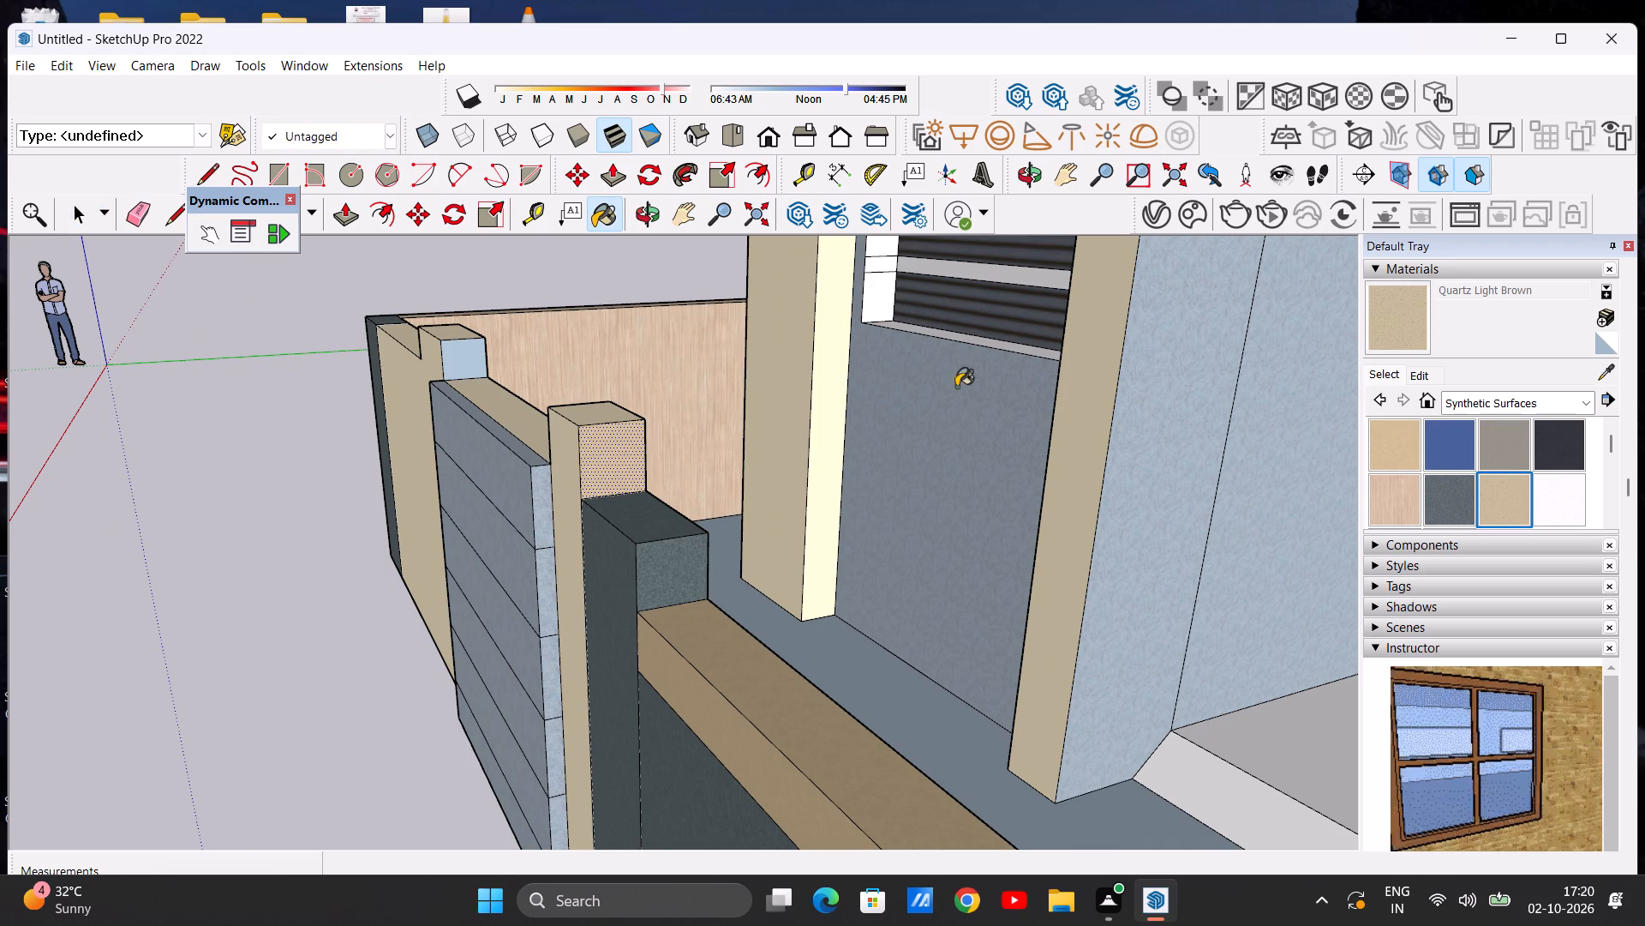
left_click(613, 462)
key("space")
scroll(704, 444, "down", 3)
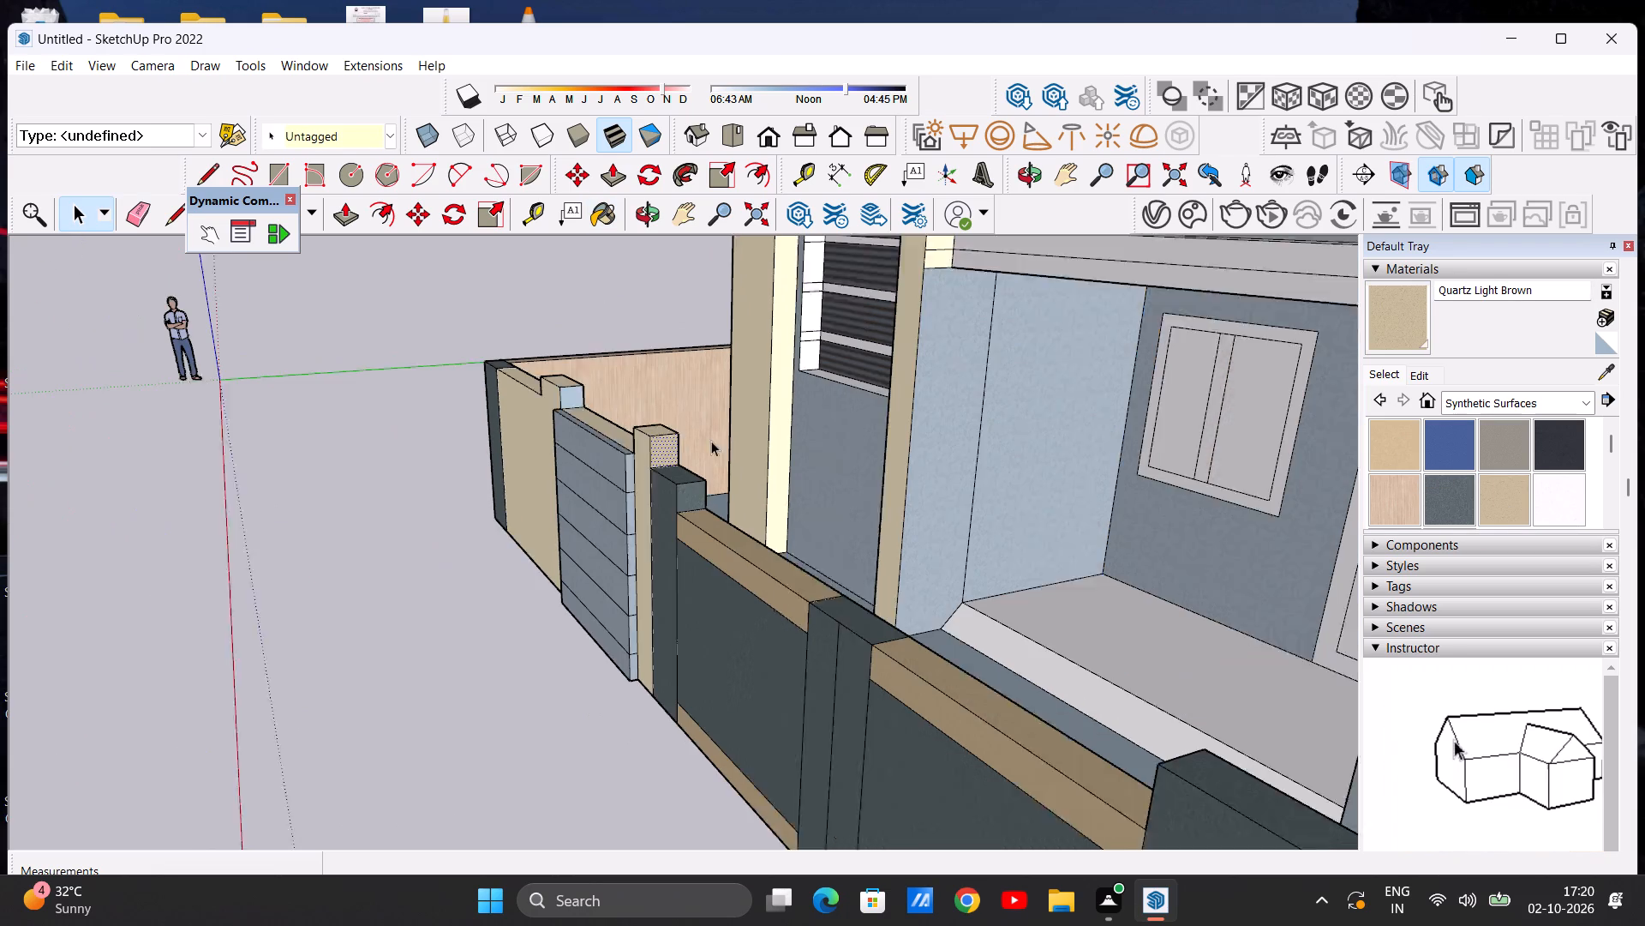
scroll(711, 441, "down", 2)
left_click(425, 467)
Examine the repainted post up close and the whole house from the front.
scroll(661, 464, "up", 18)
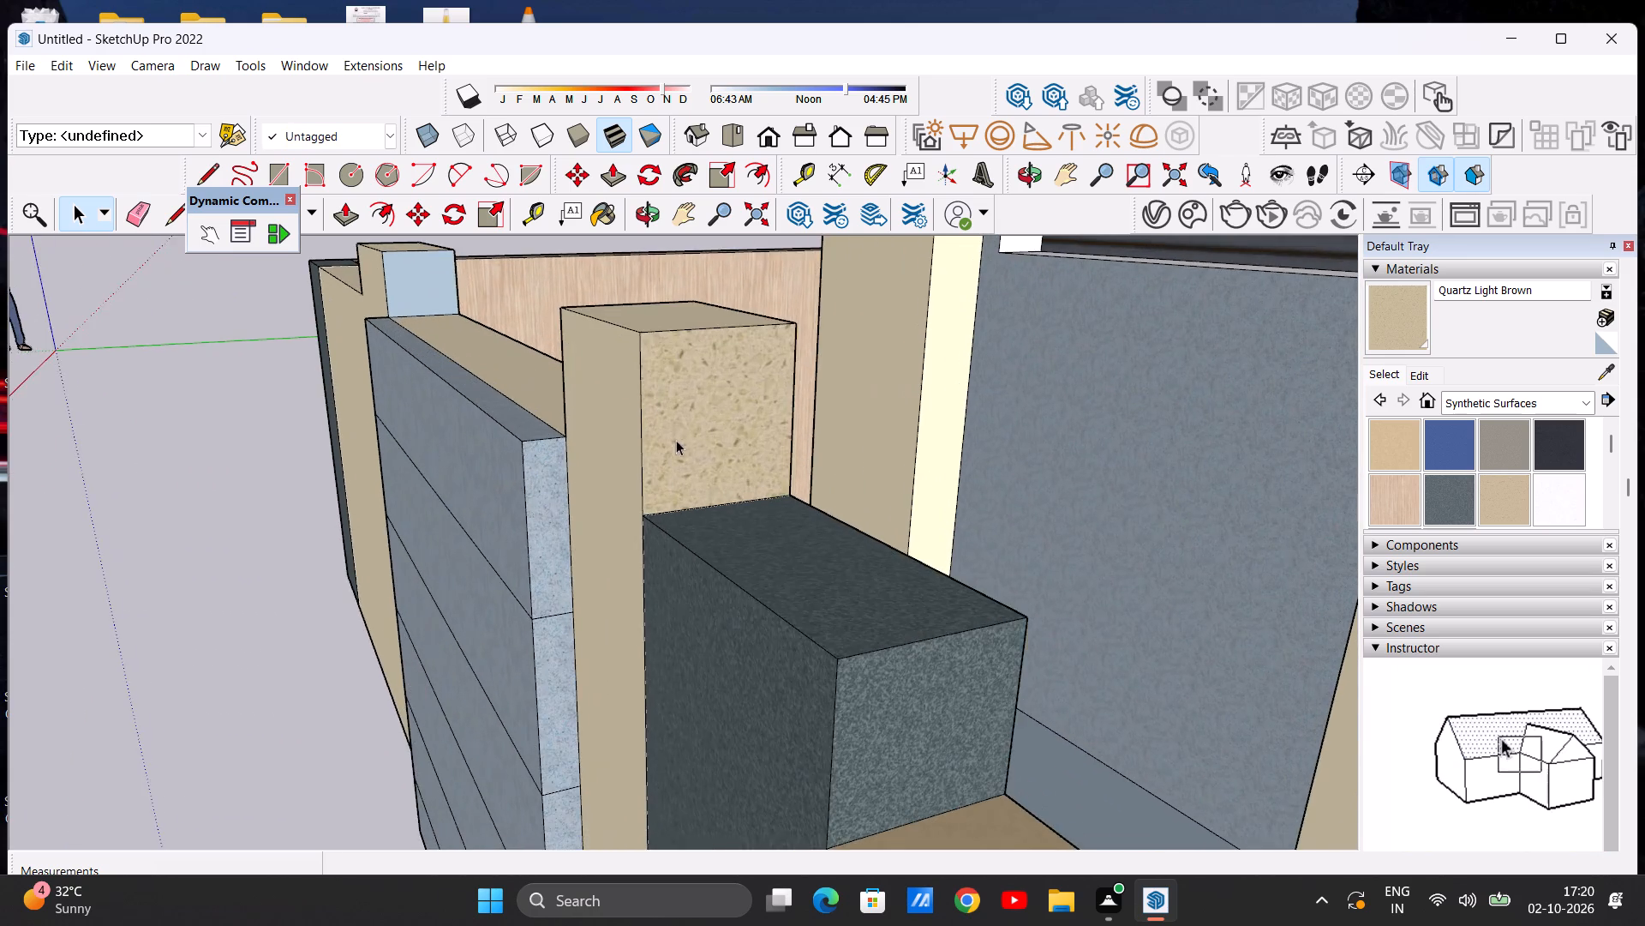
scroll(716, 441, "down", 18)
scroll(625, 454, "down", 2)
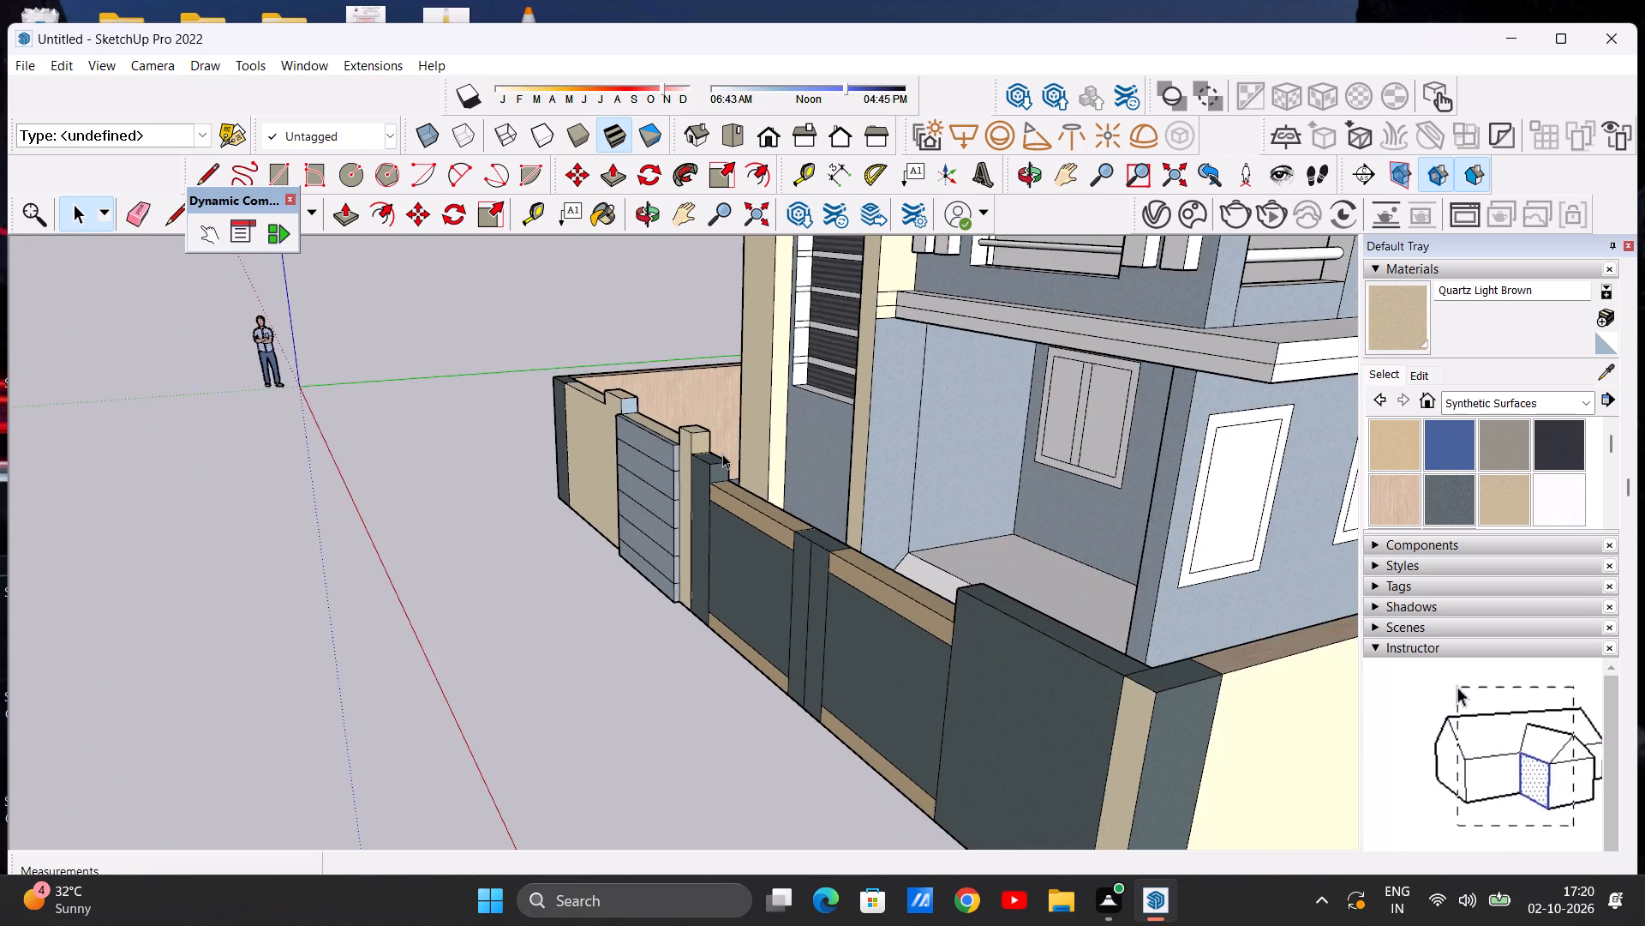
scroll(722, 454, "down", 2)
middle_click_drag(691, 468, 1116, 406)
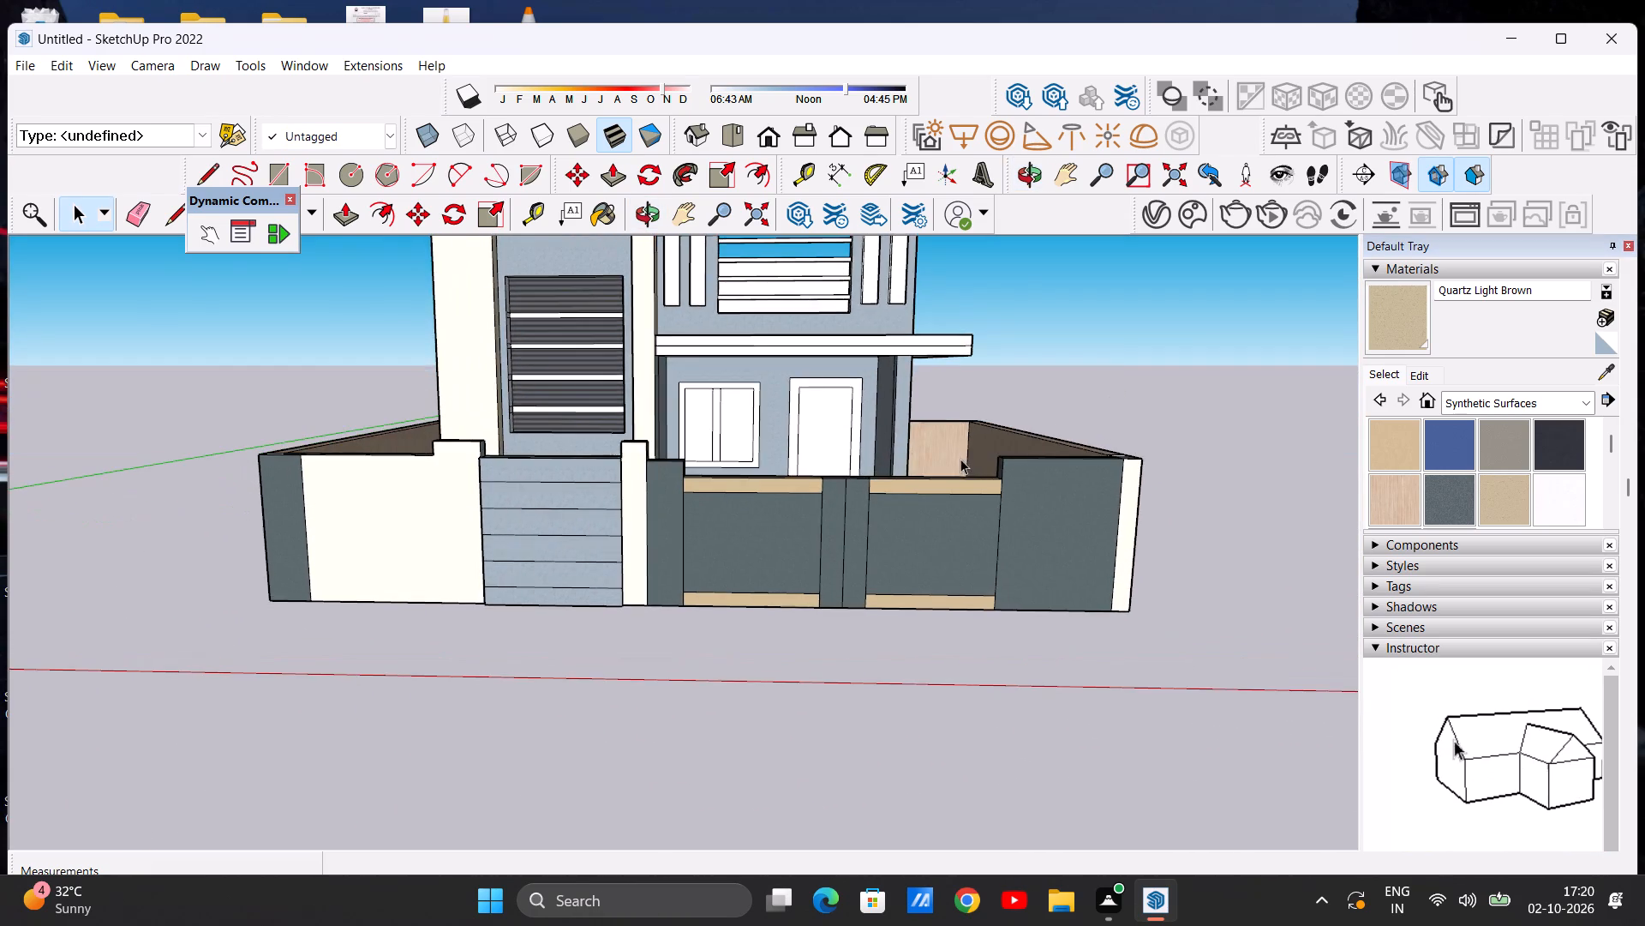
scroll(960, 466, "down", 9)
scroll(981, 358, "up", 5)
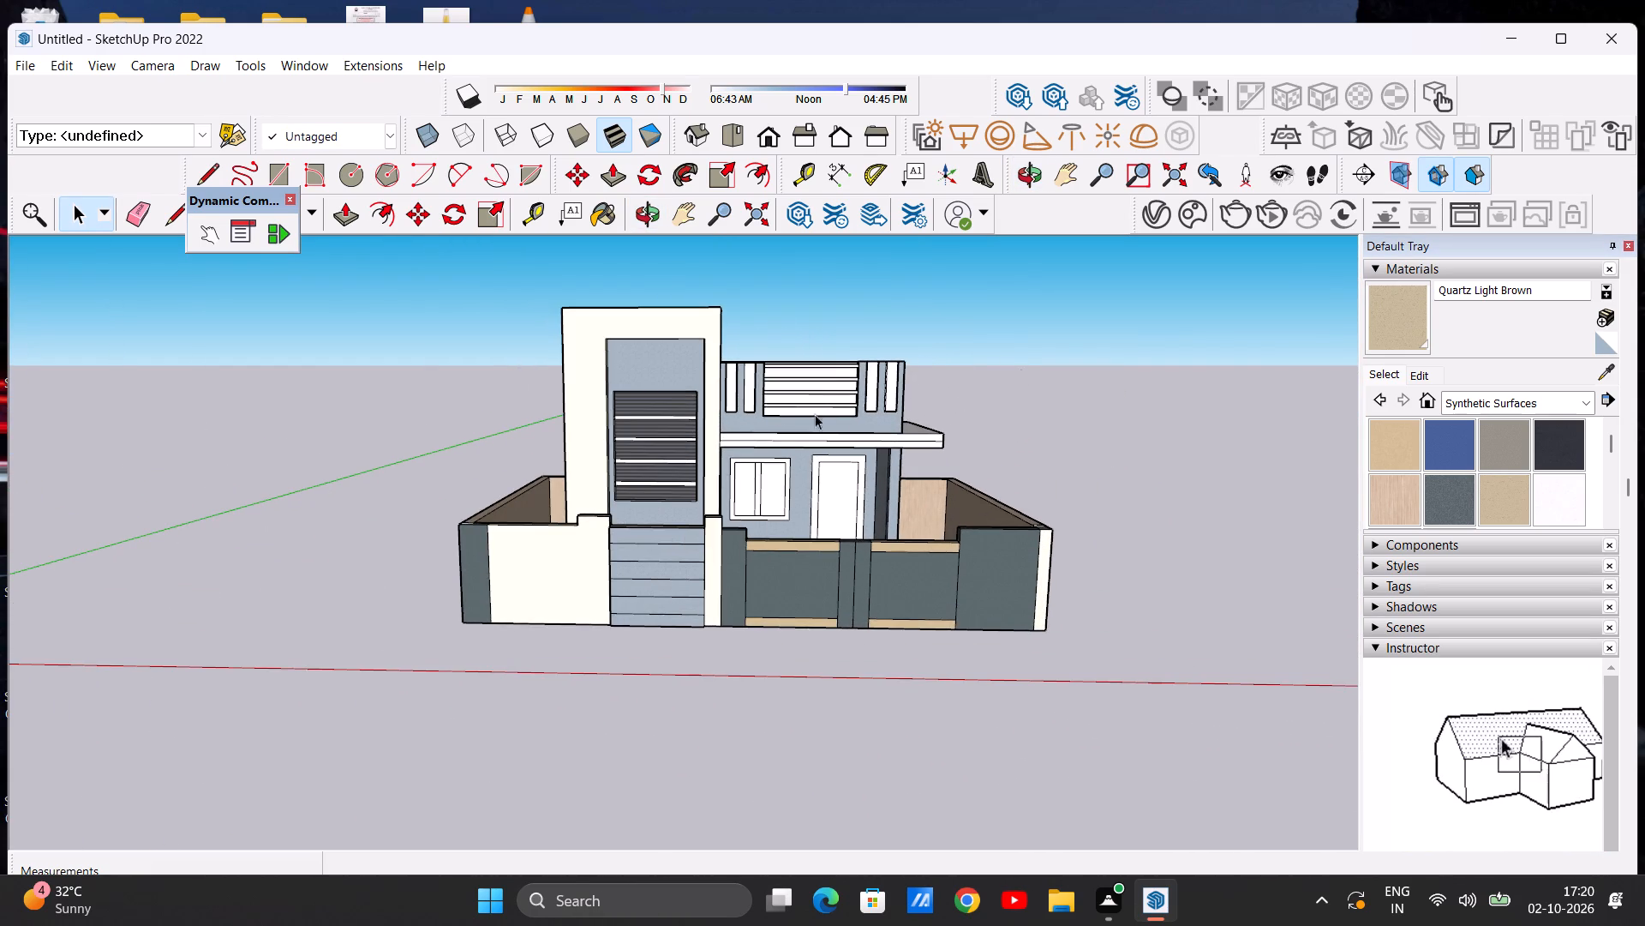
scroll(937, 436, "up", 2)
scroll(791, 435, "down", 4)
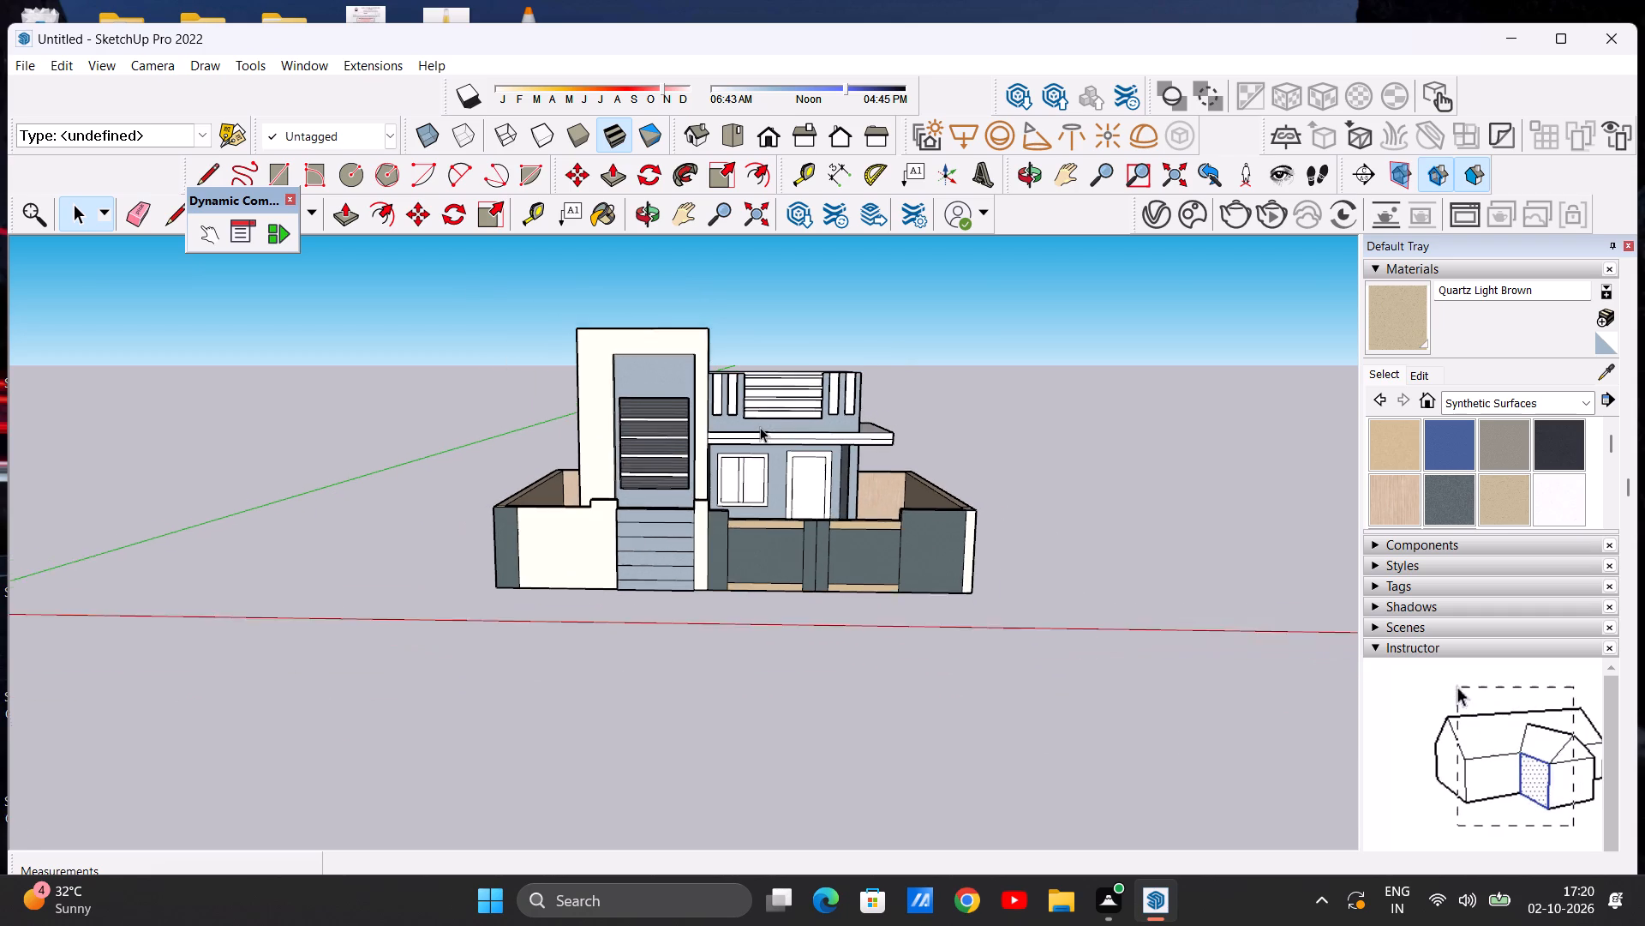
Paint the inner face of the roof terrace's long rear wall with Formica Graystone.
scroll(760, 427, "down", 1)
scroll(962, 437, "up", 5)
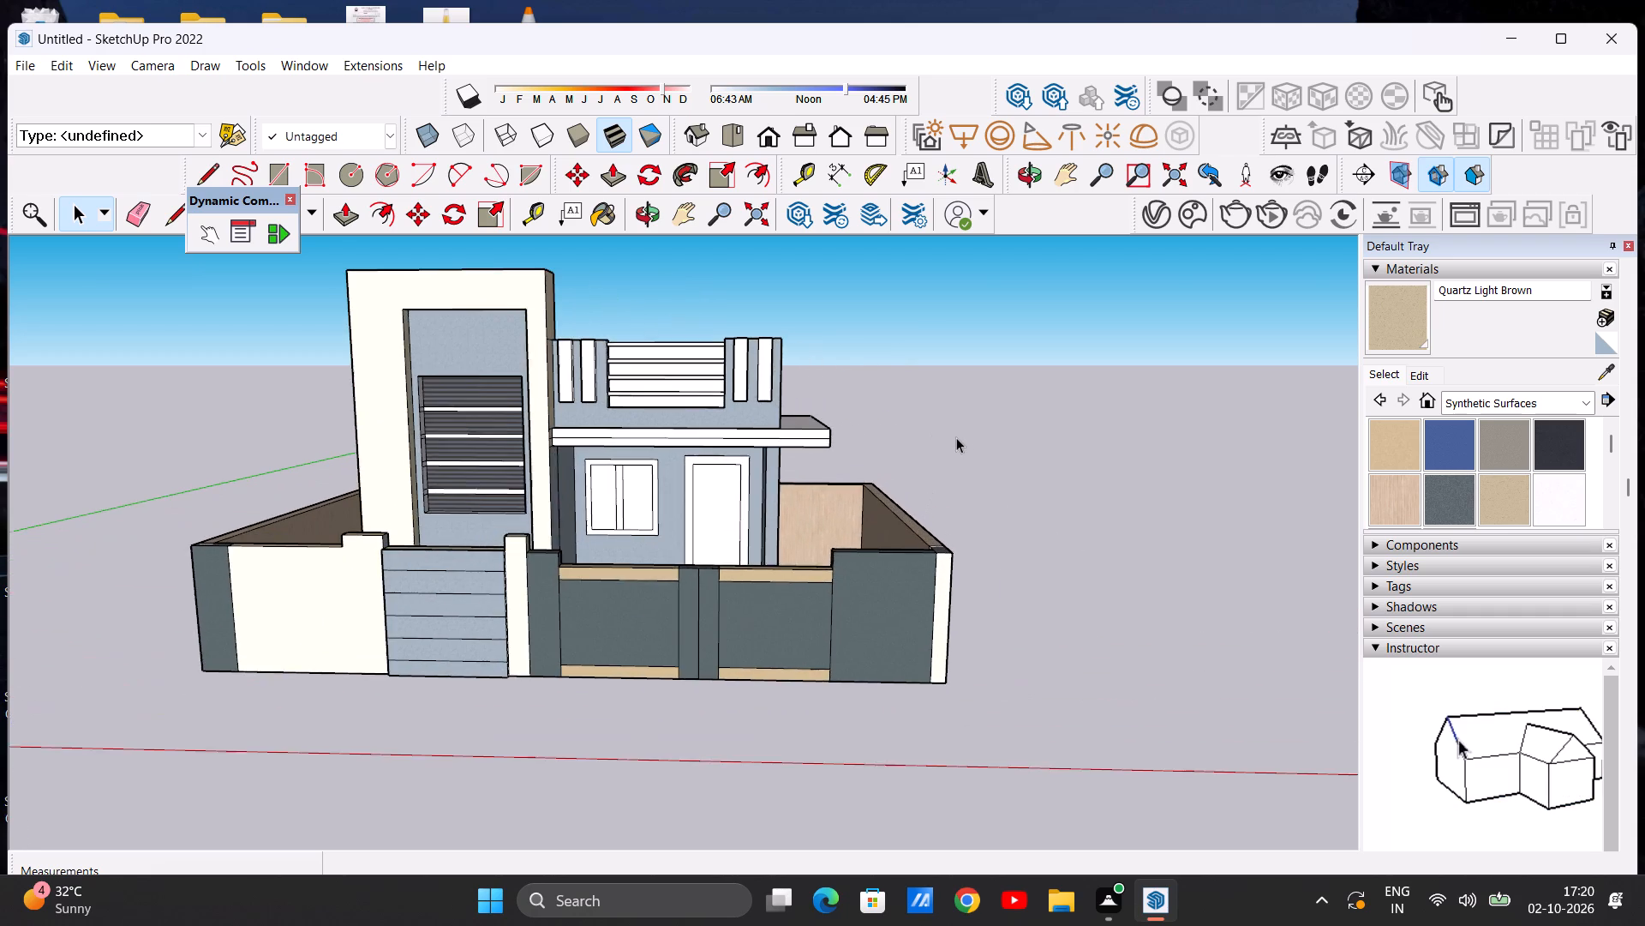
scroll(956, 437, "up", 2)
scroll(990, 455, "down", 4)
scroll(654, 390, "up", 16)
scroll(718, 425, "down", 7)
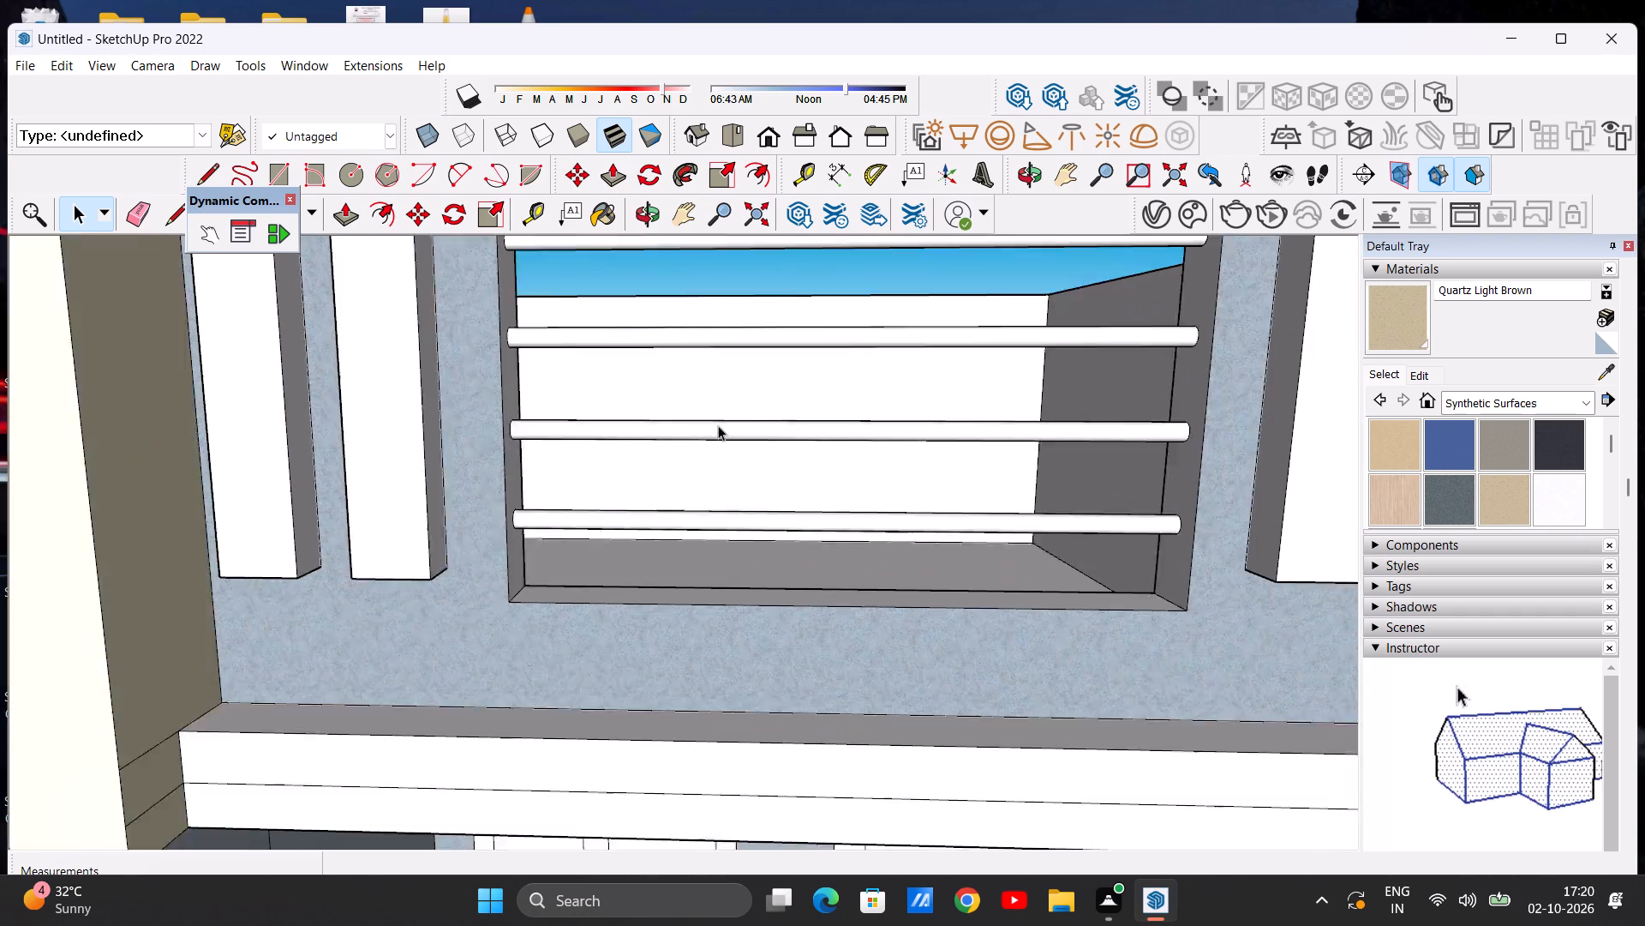
scroll(718, 425, "down", 2)
middle_click_drag(721, 410, 719, 552)
scroll(750, 468, "down", 13)
middle_click_drag(760, 453, 750, 550)
scroll(749, 395, "up", 5)
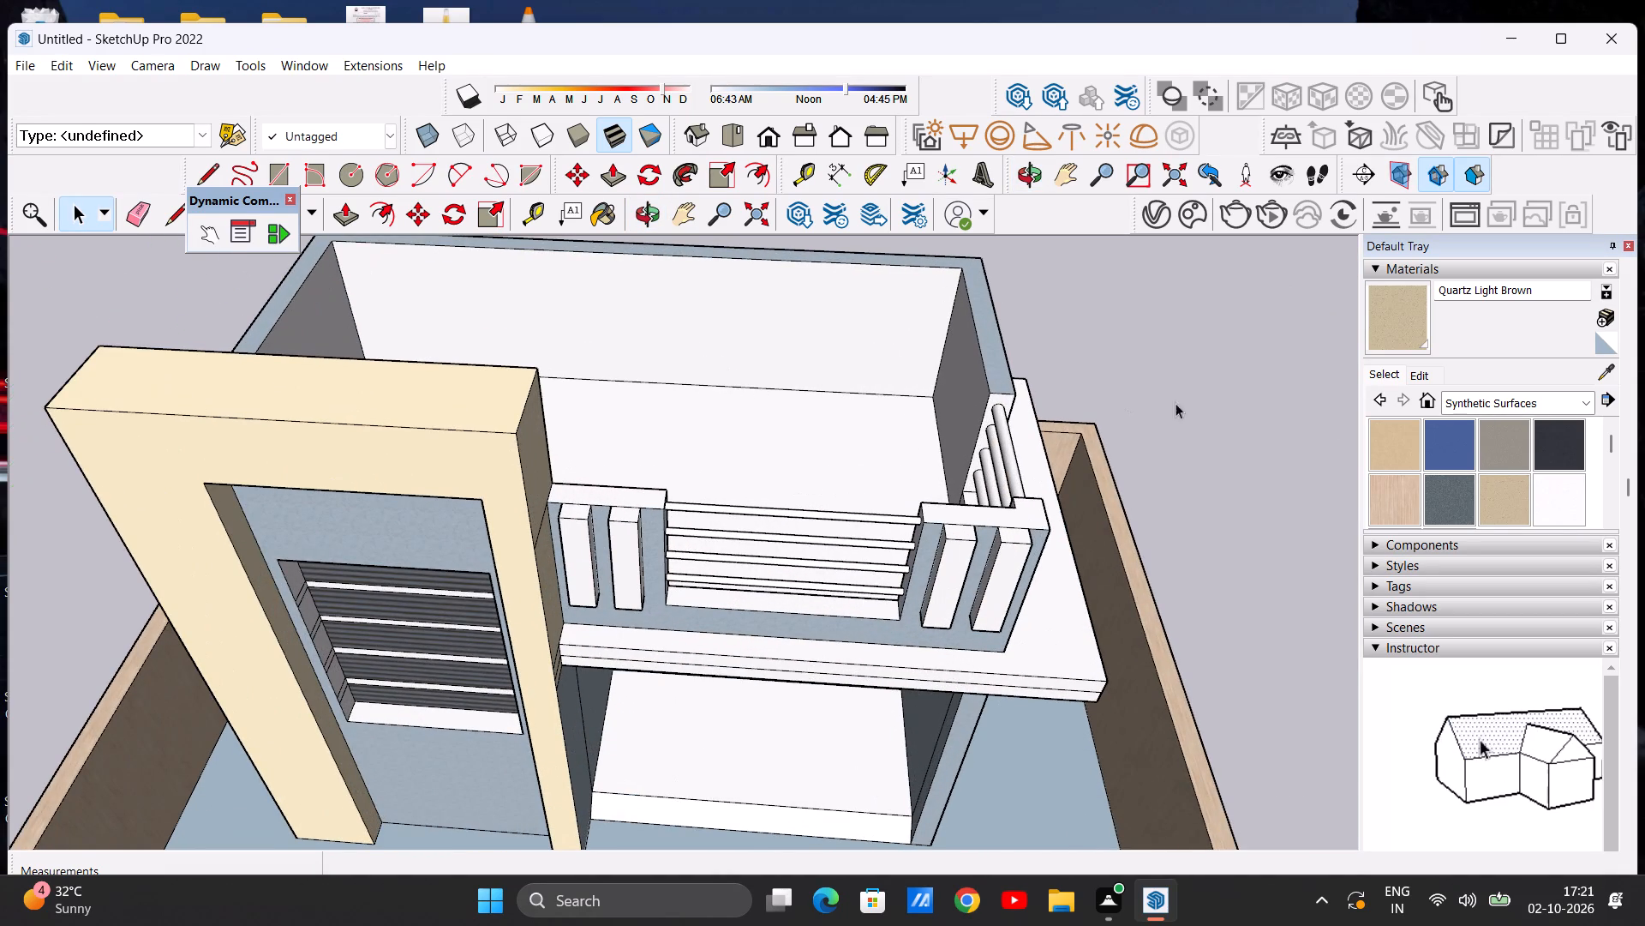
left_click(1492, 451)
left_click(732, 304)
Paint the terrace floor, both inner side walls and the low parapet under the side railing with Formica Graystone.
scroll(727, 348, "down", 3)
middle_click_drag(701, 369, 562, 376)
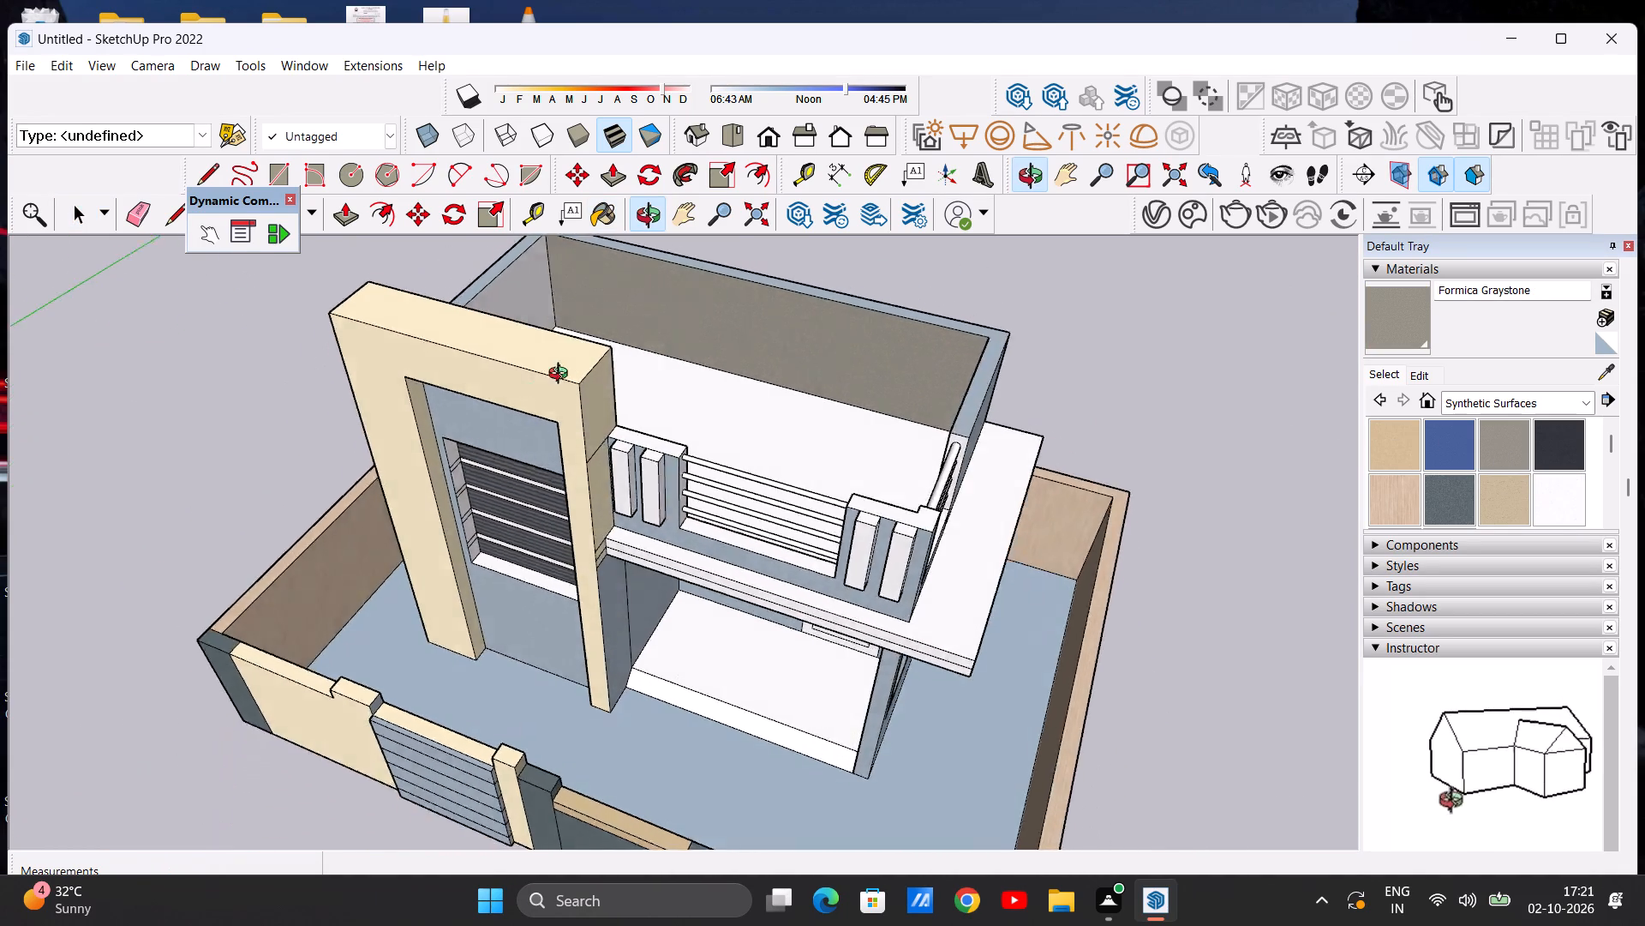
middle_click_drag(562, 376, 522, 412)
scroll(543, 291, "up", 5)
left_click(503, 297)
left_click(763, 400)
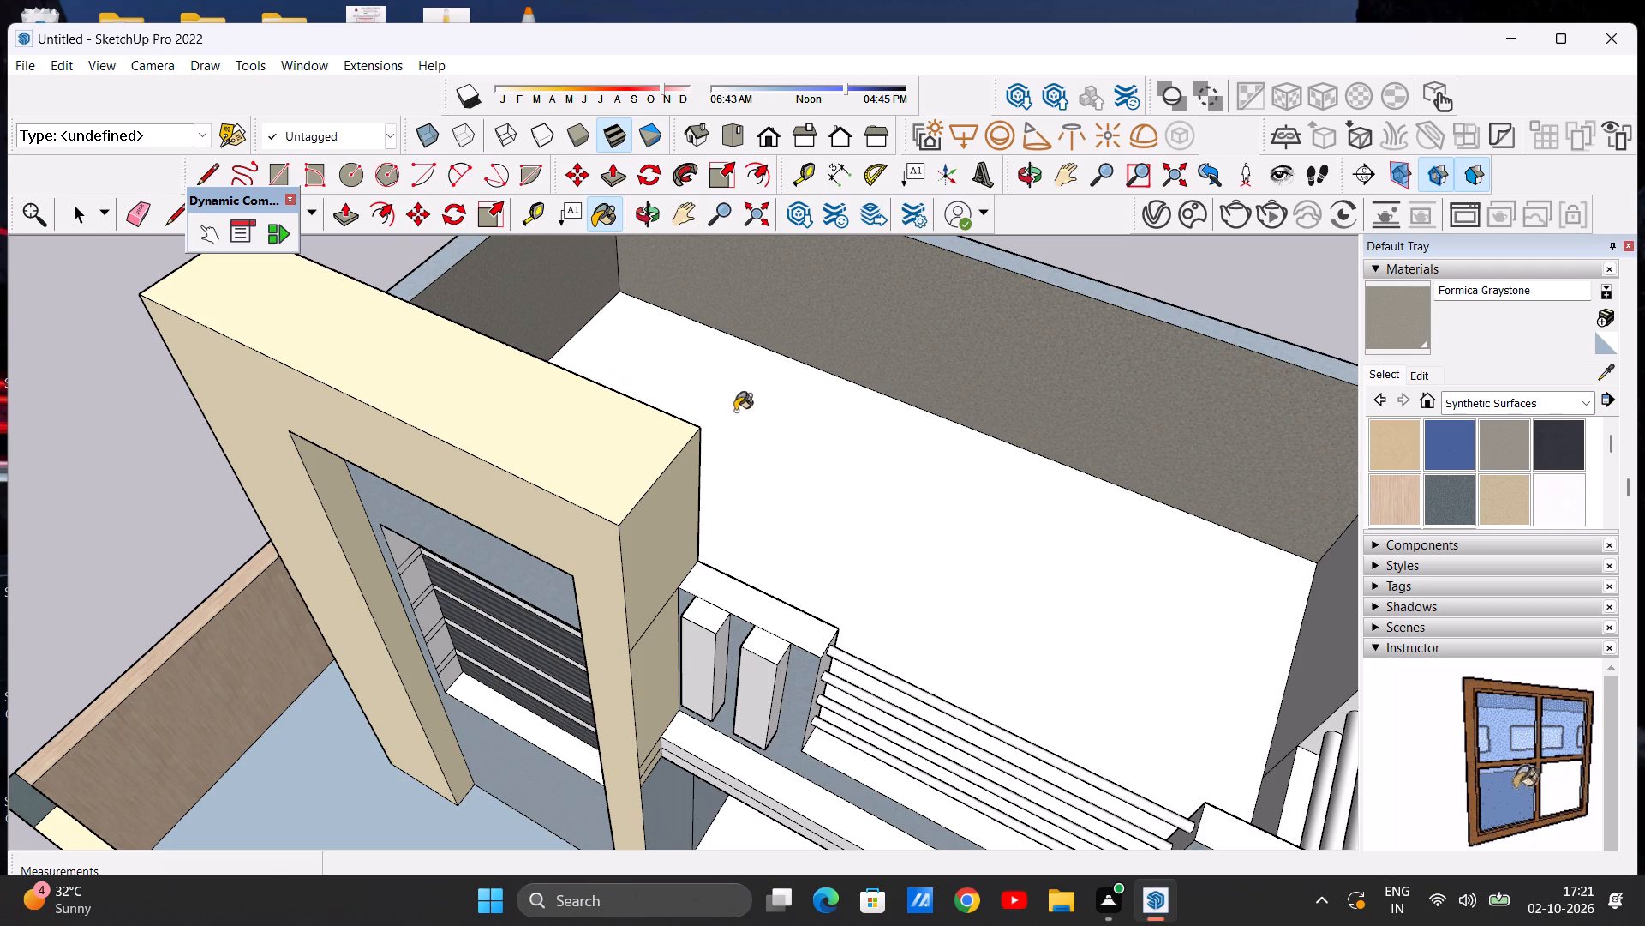
scroll(593, 386, "down", 5)
middle_click_drag(597, 375, 959, 305)
scroll(937, 346, "up", 7)
left_click(912, 364)
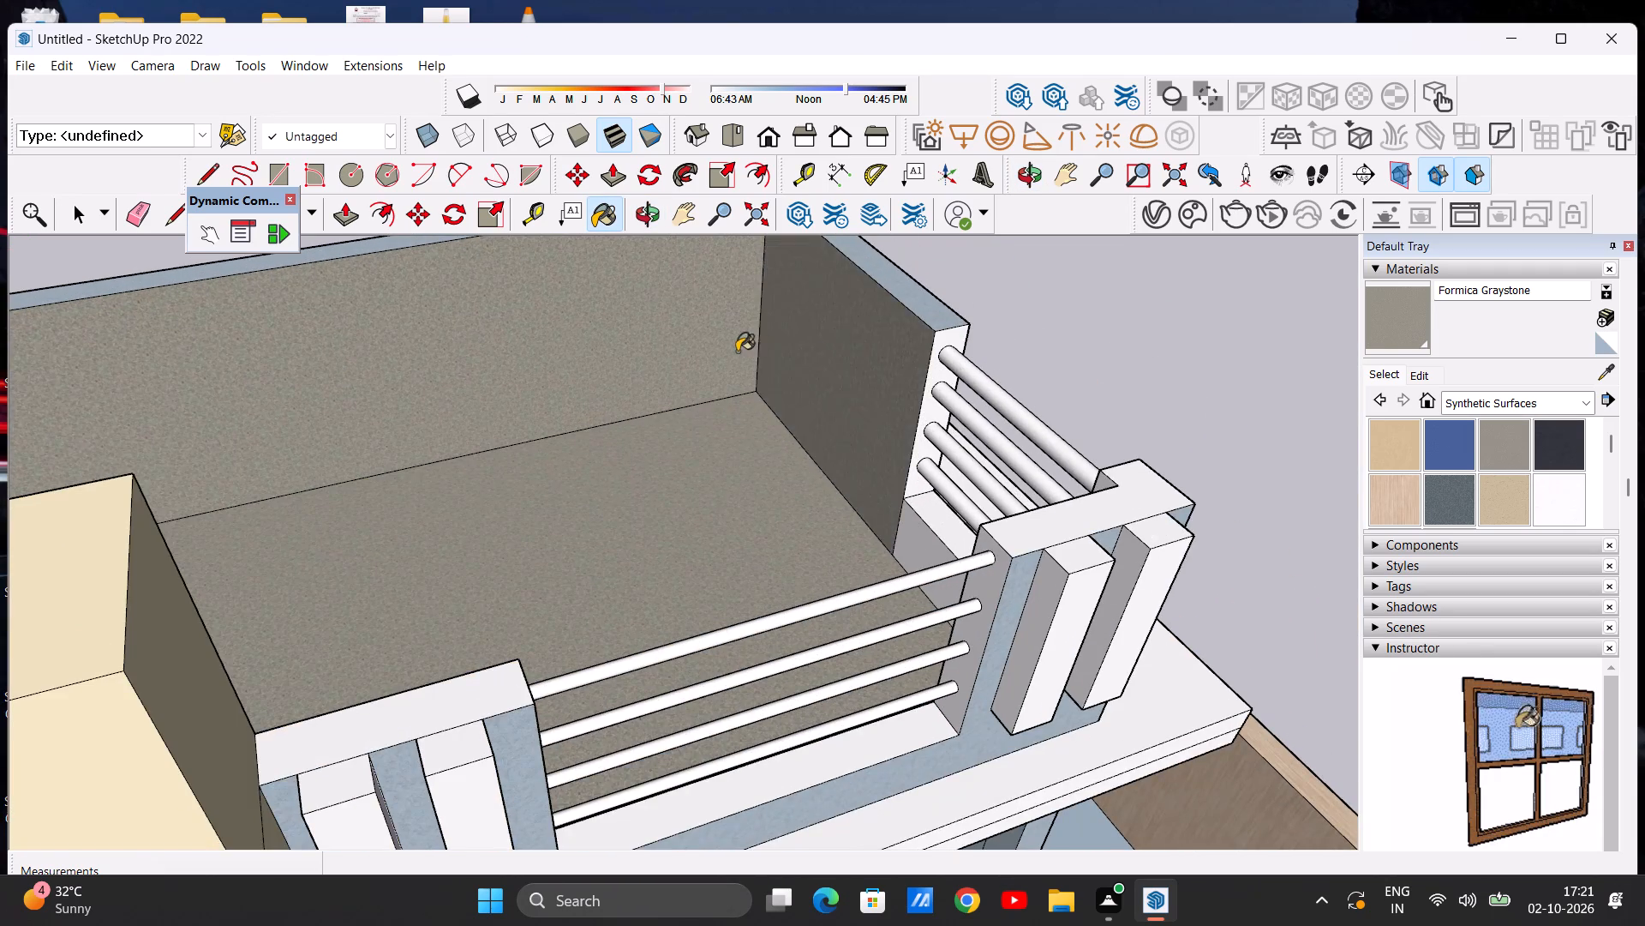
scroll(737, 351, "down", 3)
middle_click_drag(706, 365, 1154, 351)
scroll(726, 446, "up", 5)
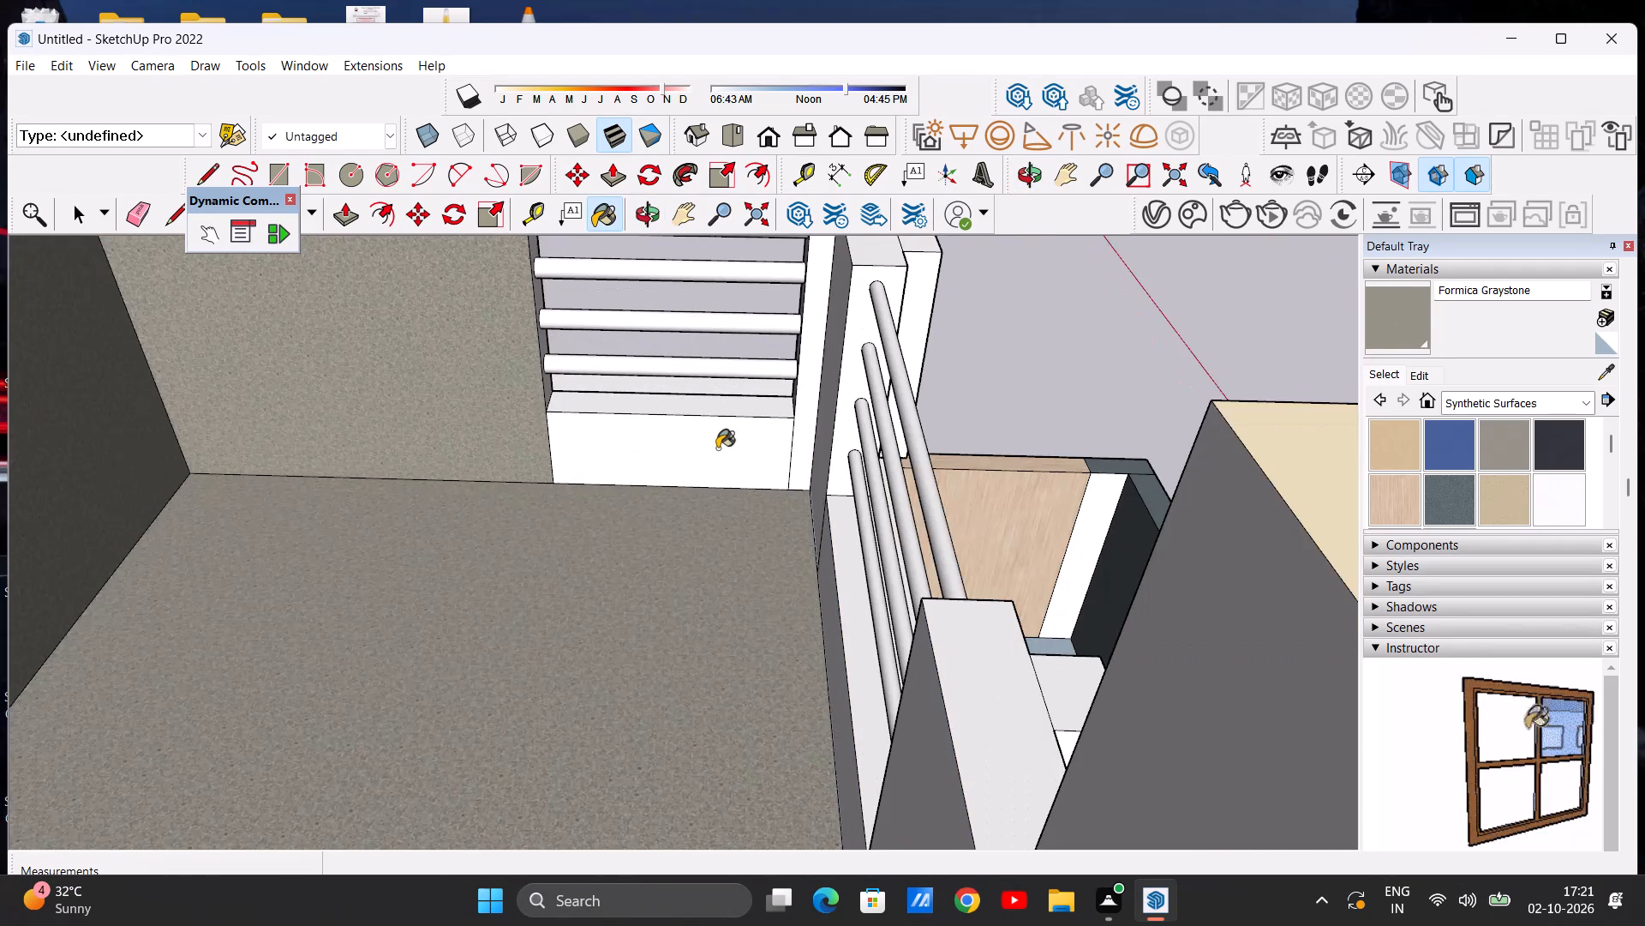
left_click(709, 448)
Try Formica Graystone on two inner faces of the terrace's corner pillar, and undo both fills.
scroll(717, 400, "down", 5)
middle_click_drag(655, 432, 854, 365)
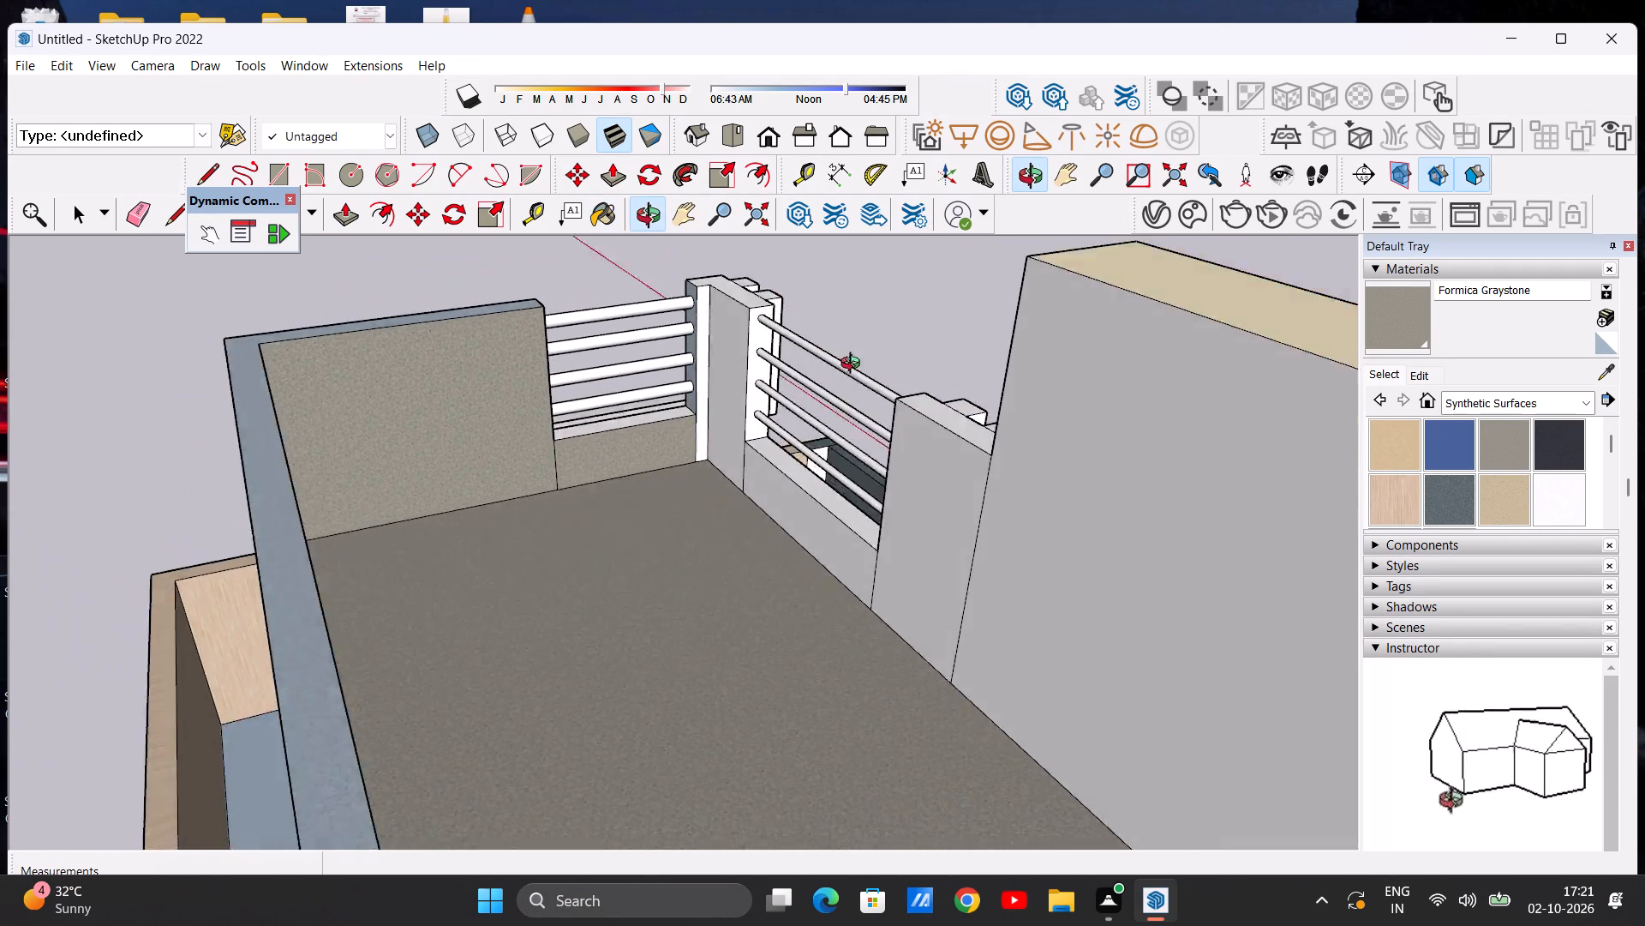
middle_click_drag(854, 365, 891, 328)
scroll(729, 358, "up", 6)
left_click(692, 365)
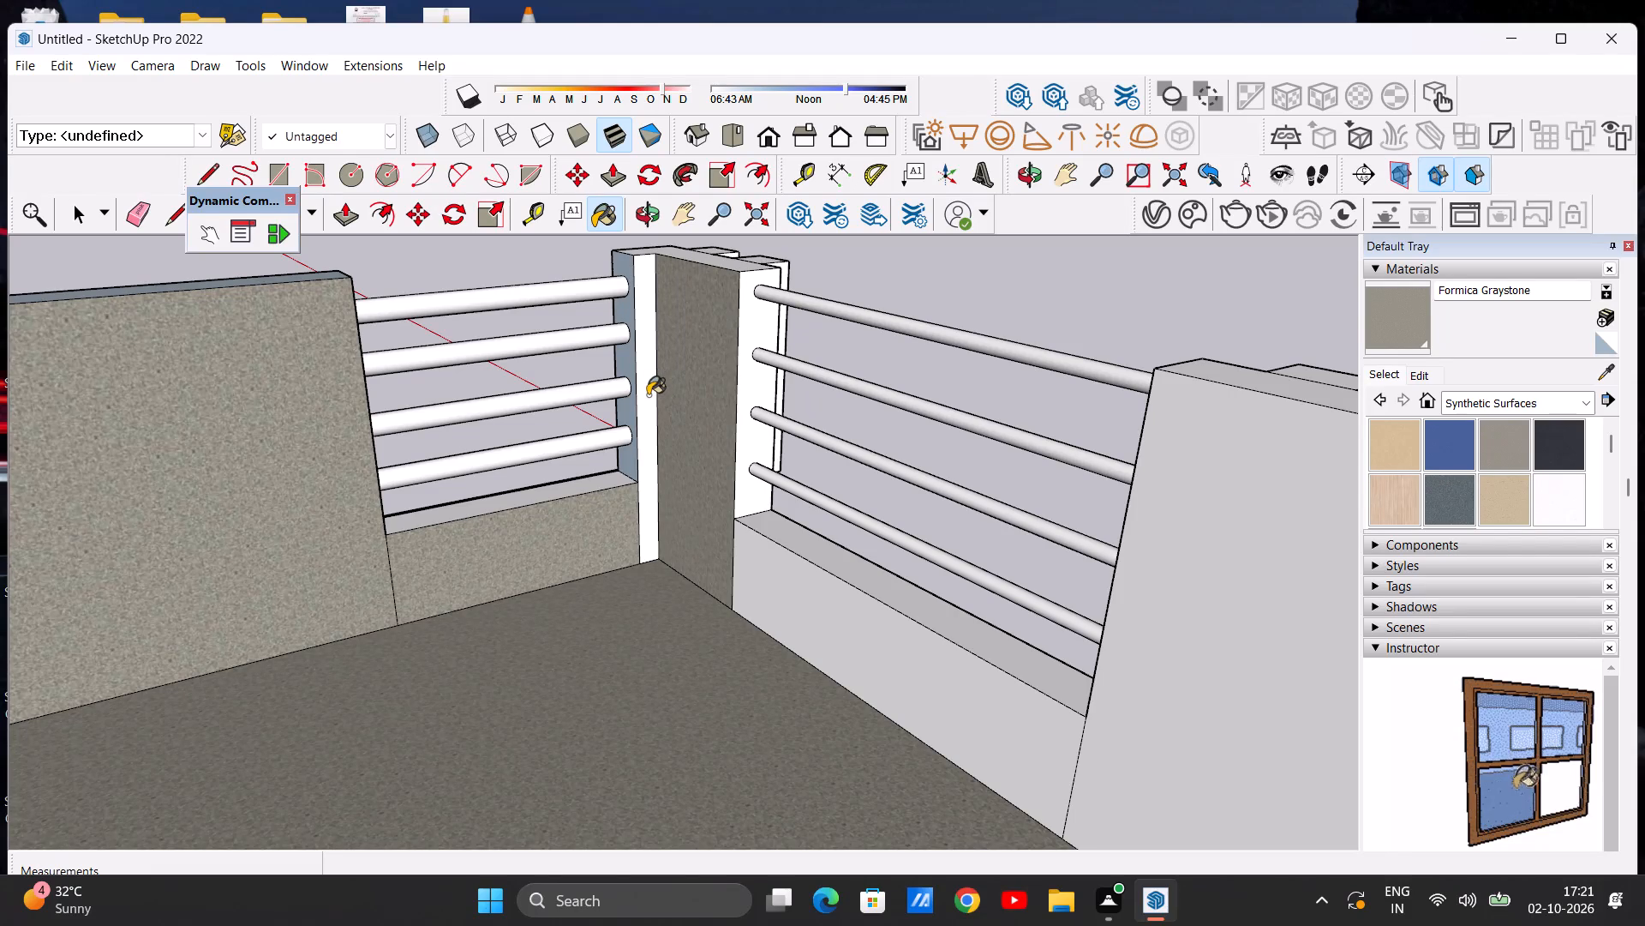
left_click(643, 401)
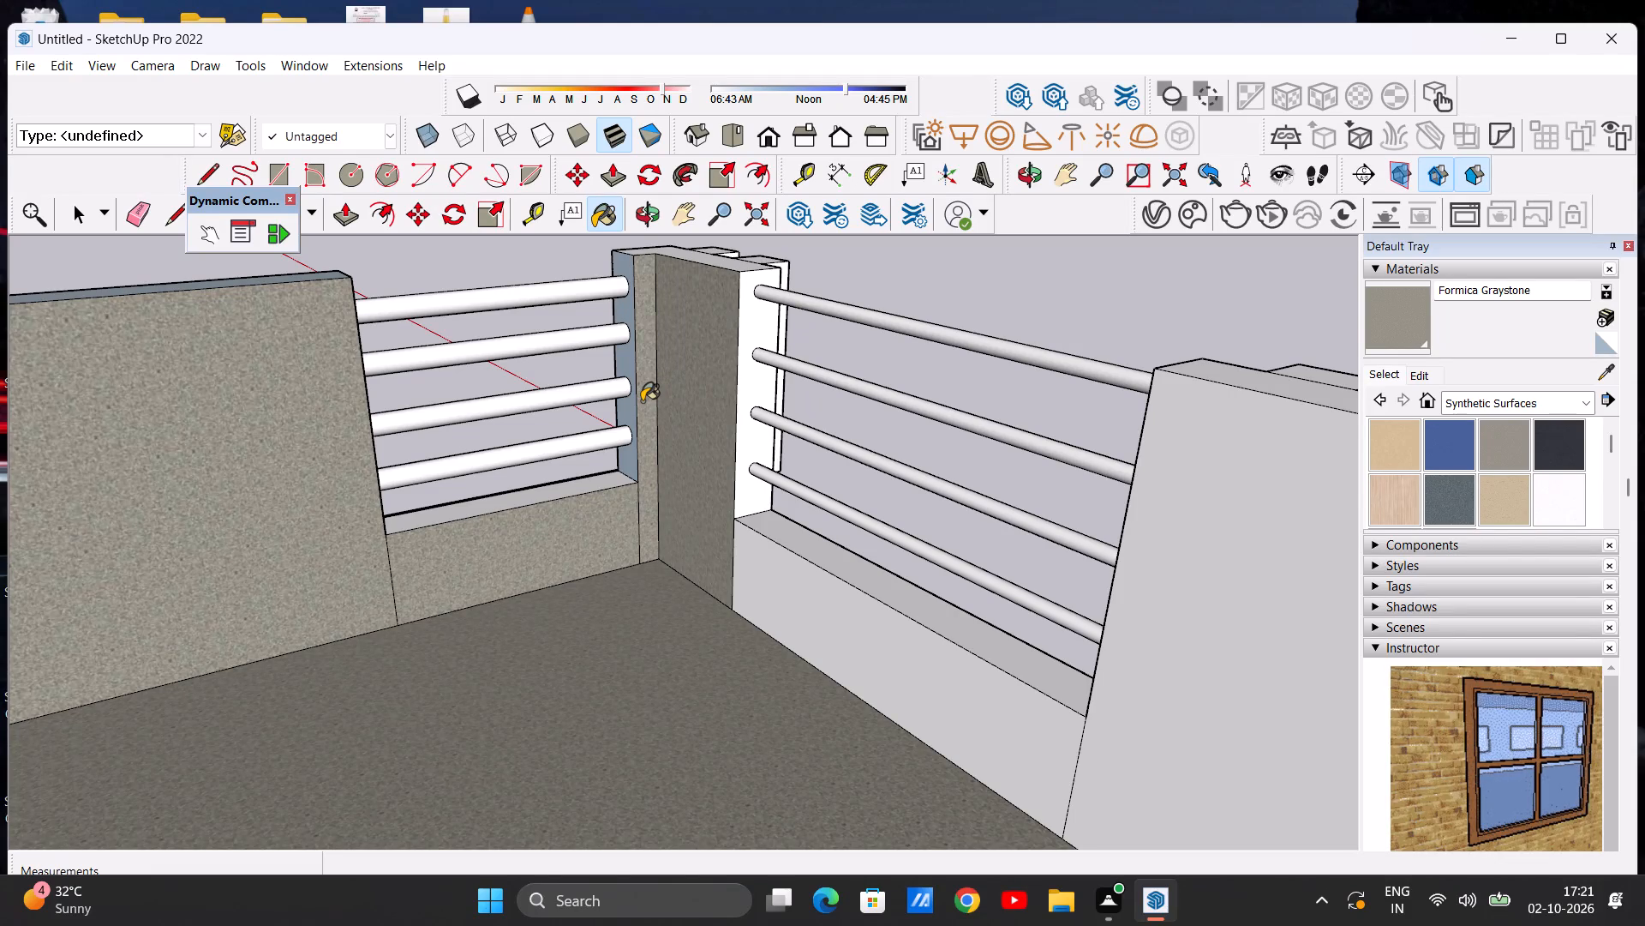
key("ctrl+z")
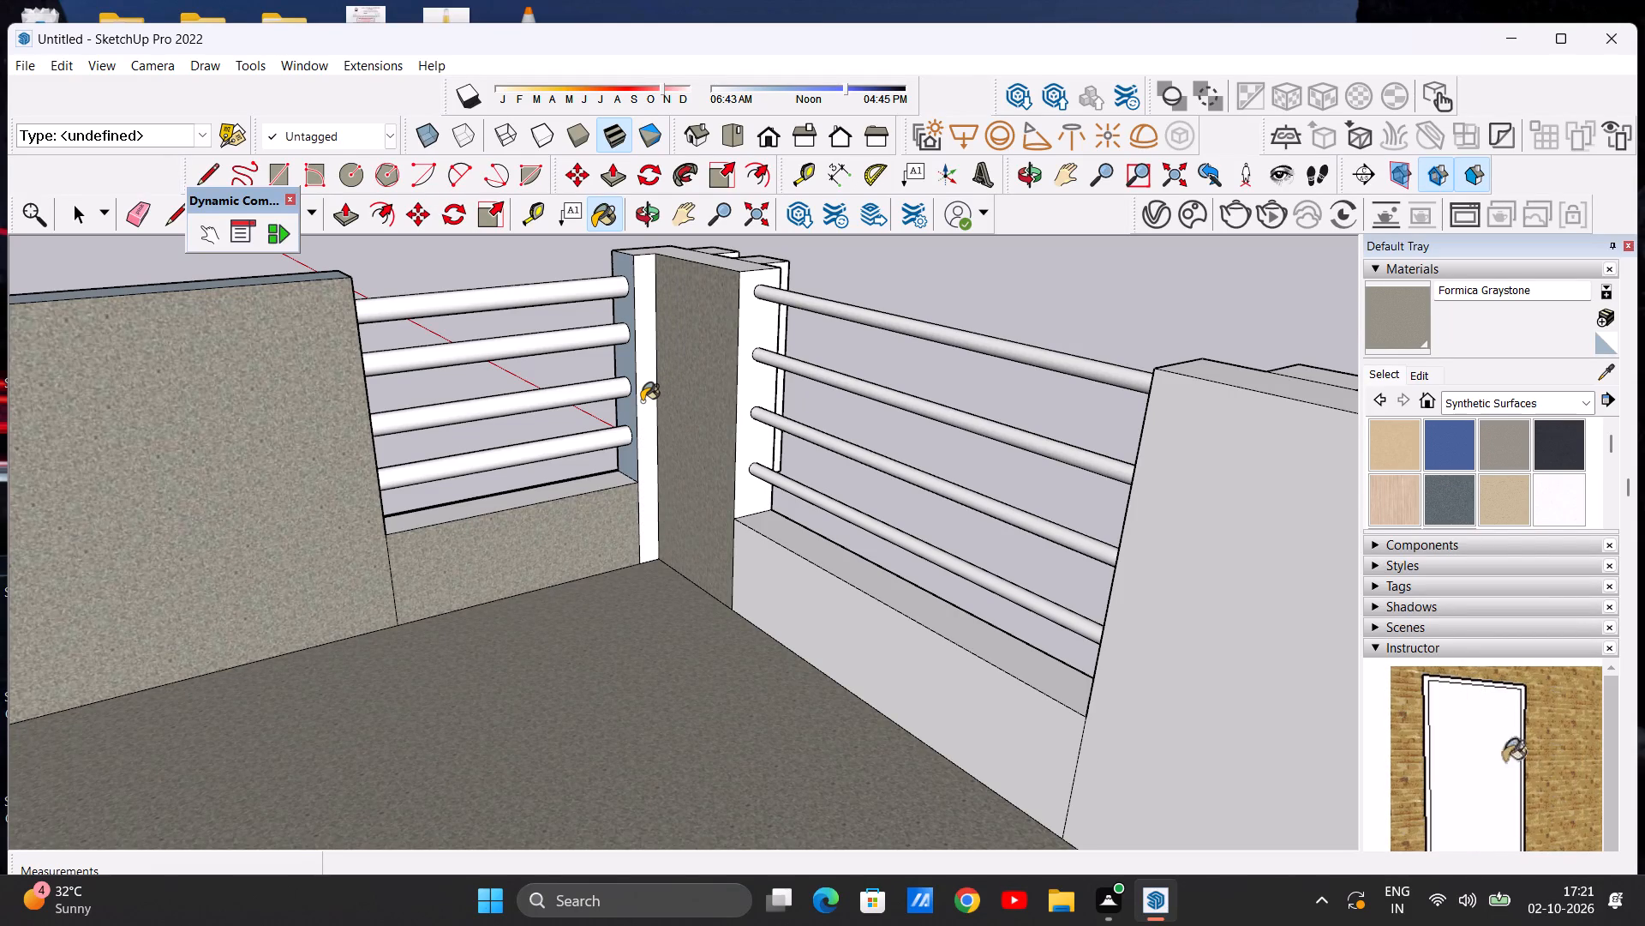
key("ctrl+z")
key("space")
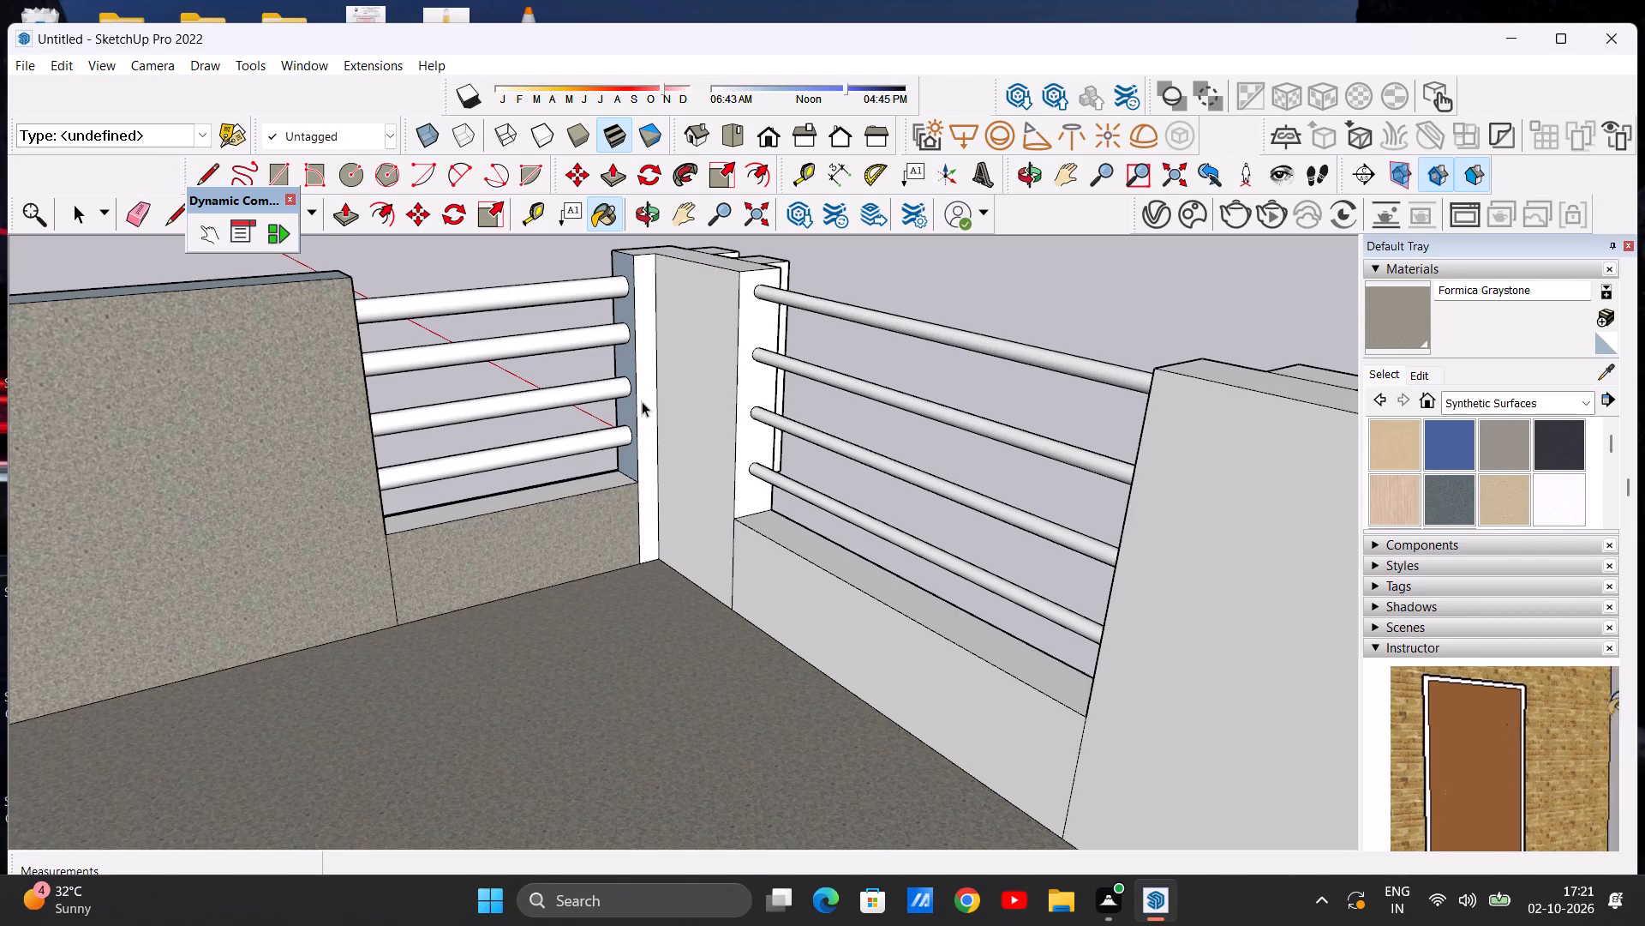
Paint the large white rear face of the tower facing the terrace with Terrazzo Light Blue from Synthetic Surfaces.
scroll(642, 401, "down", 16)
middle_click_drag(638, 417, 948, 514)
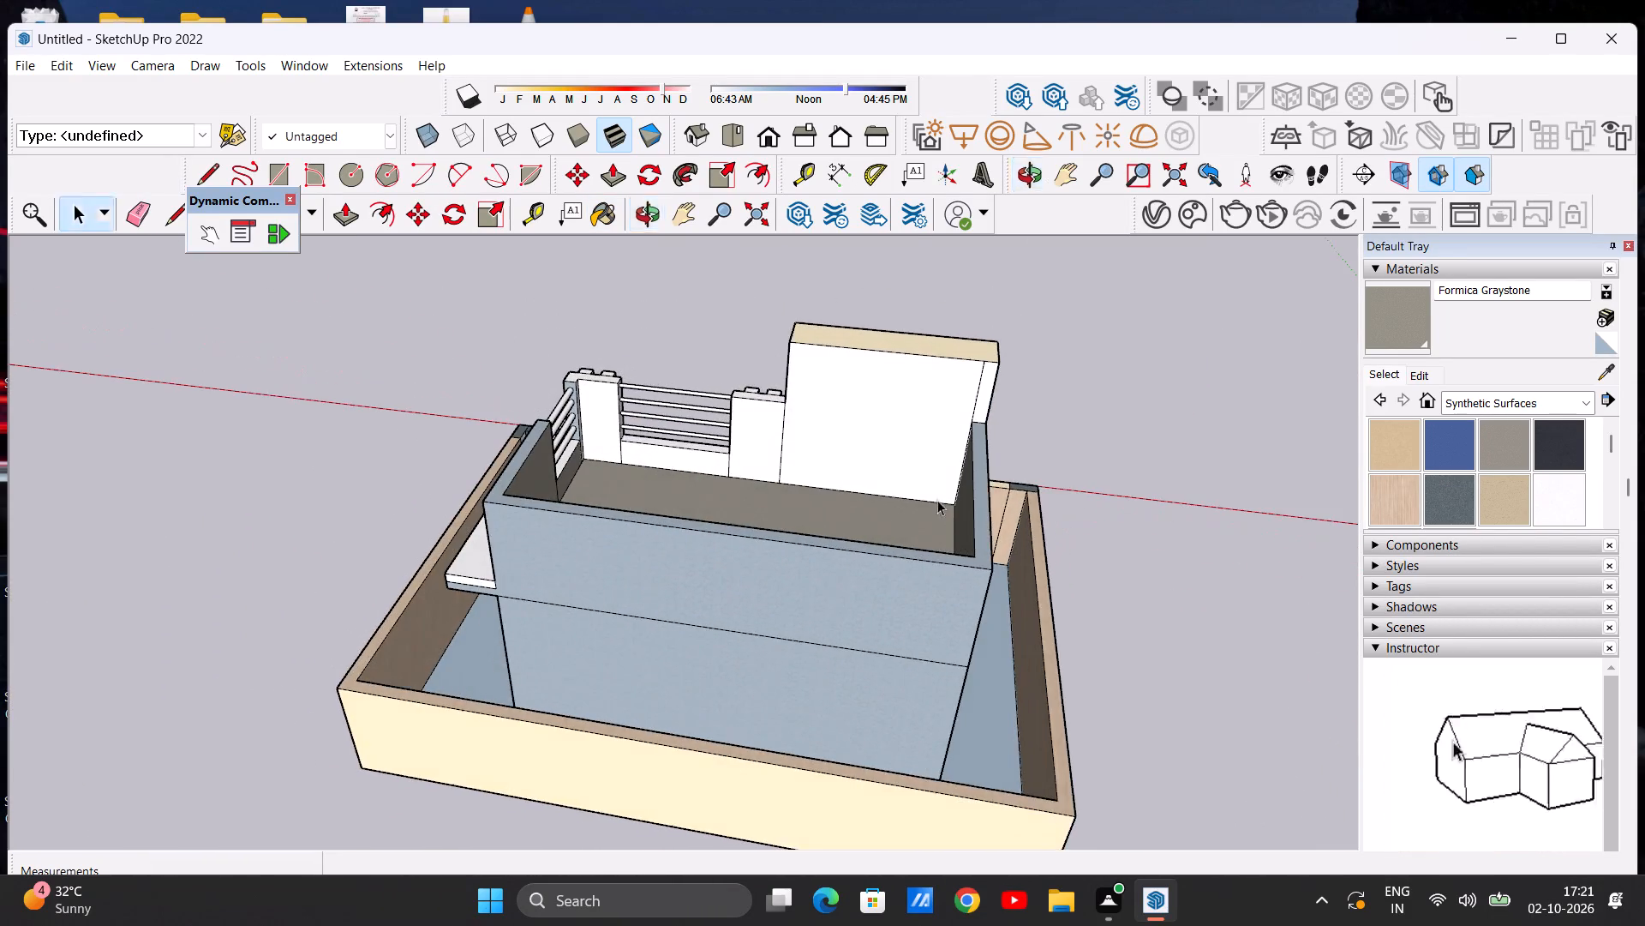
scroll(798, 414, "up", 7)
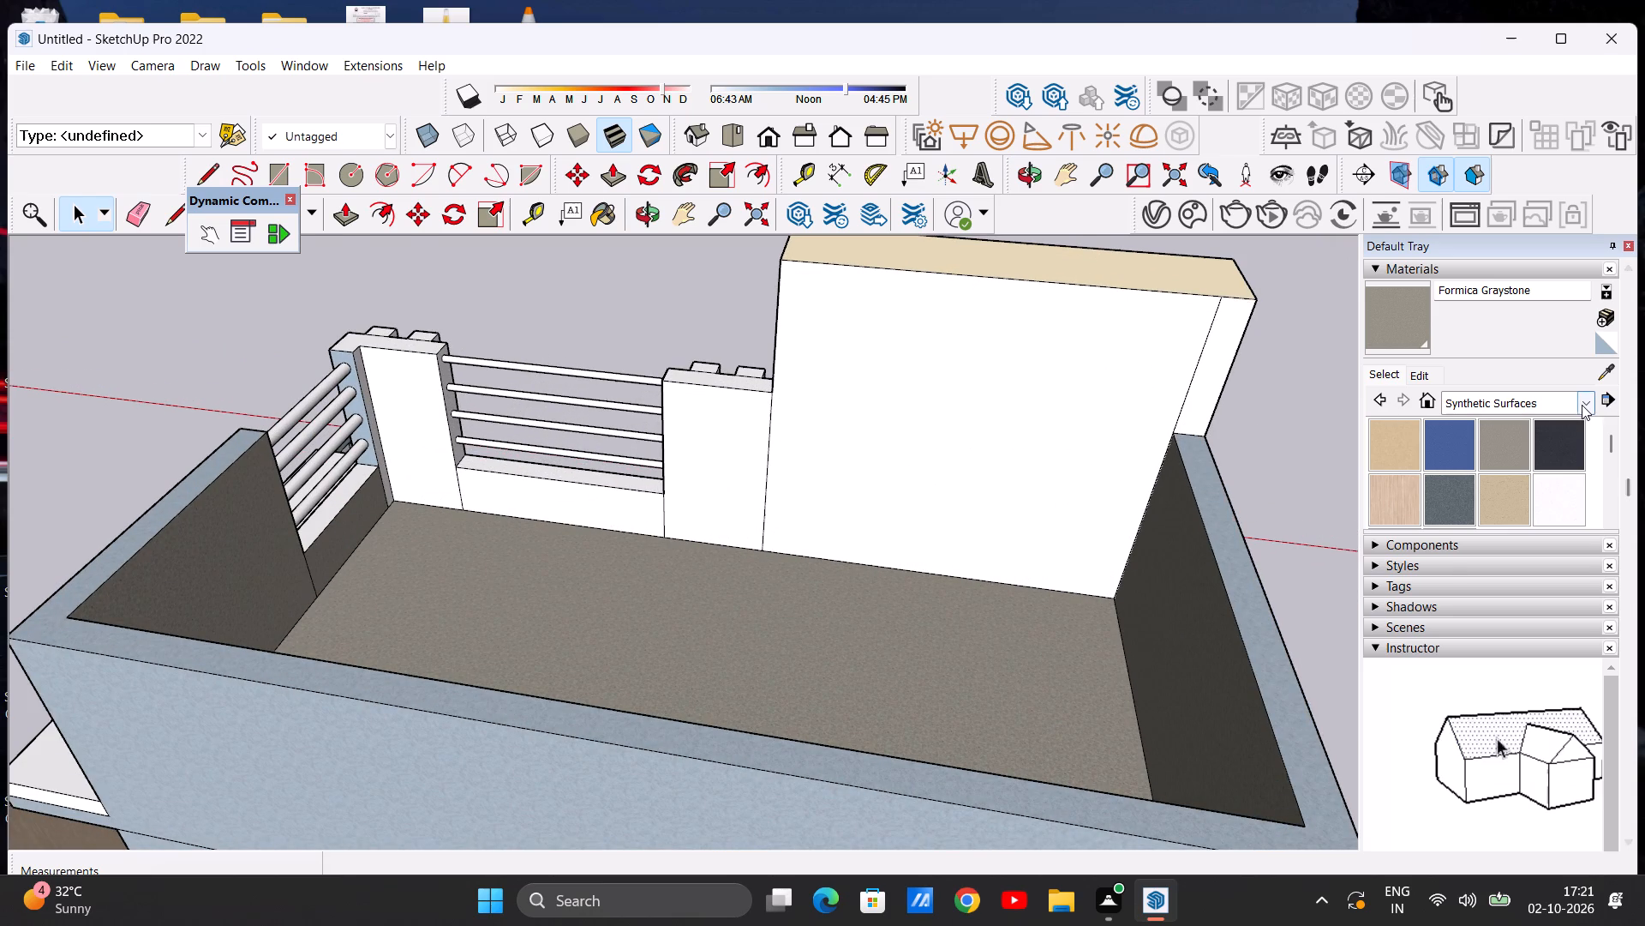
left_click(1582, 405)
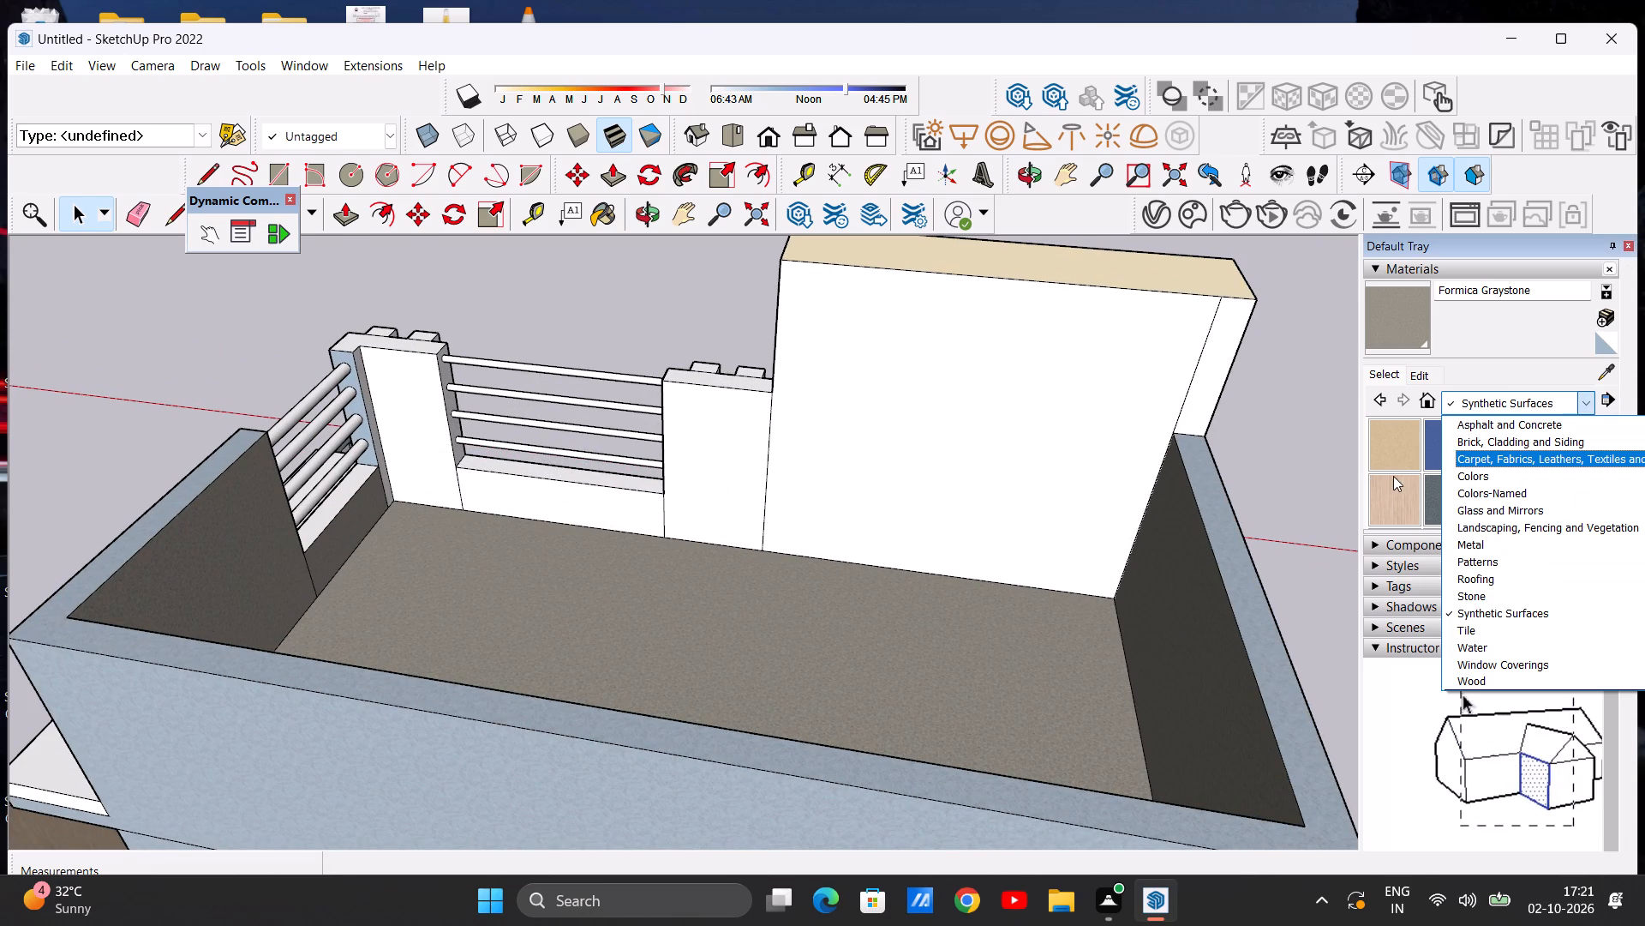
scroll(1393, 476, "down", 2)
left_click(1390, 453)
left_click(1016, 391)
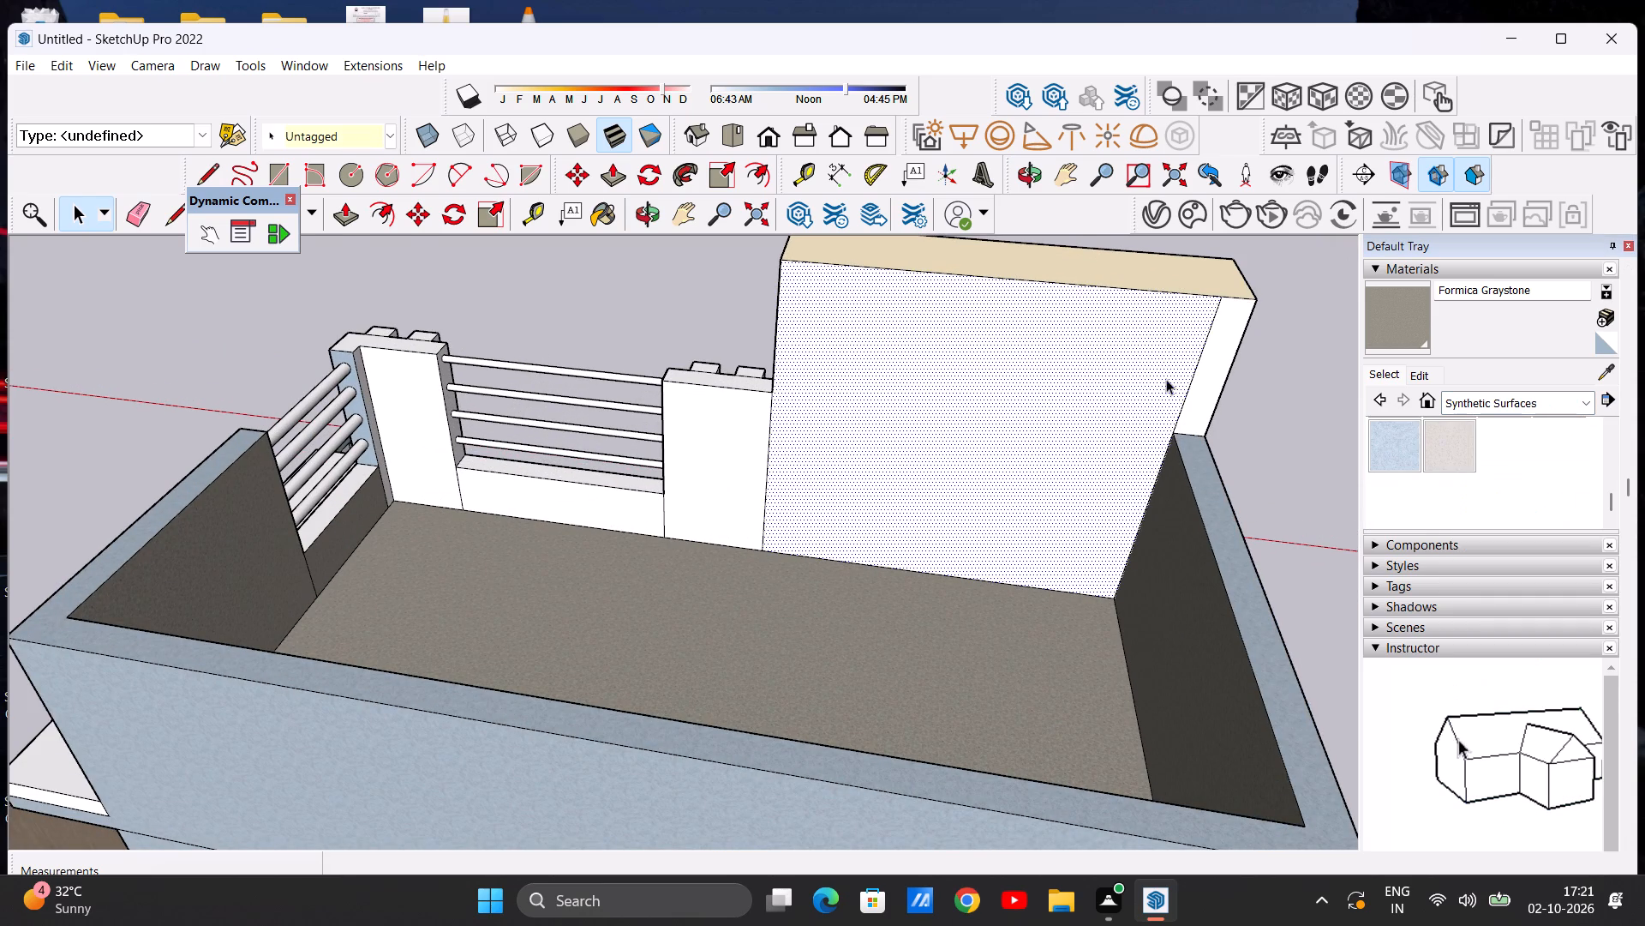
left_click(1247, 388)
left_click(1391, 447)
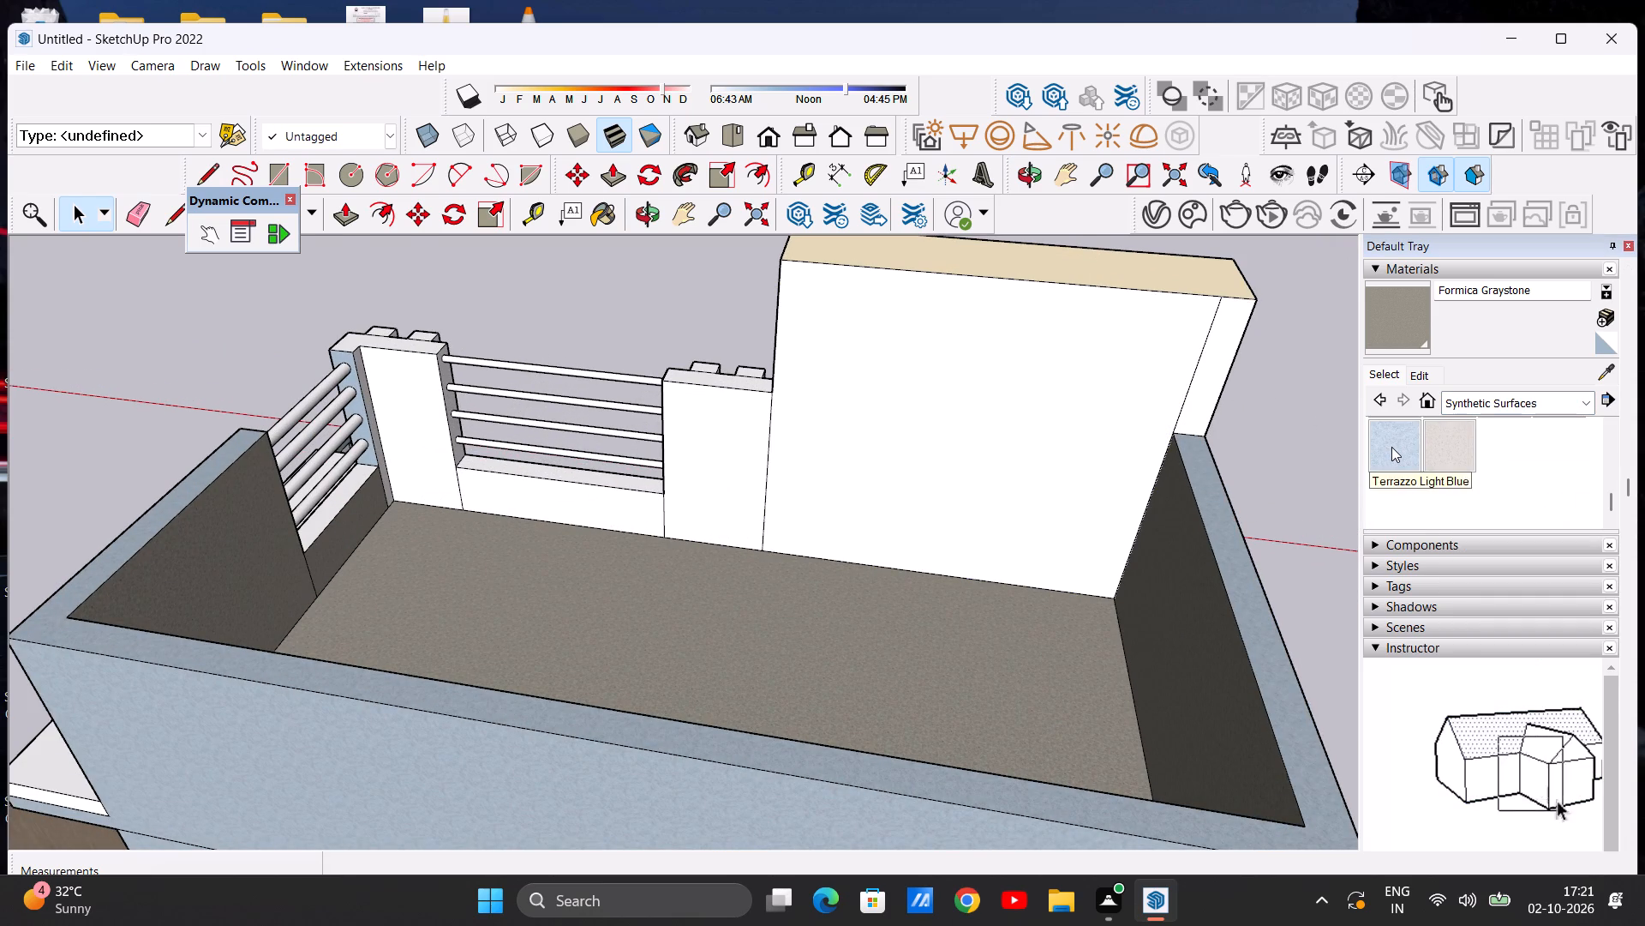
left_click(990, 386)
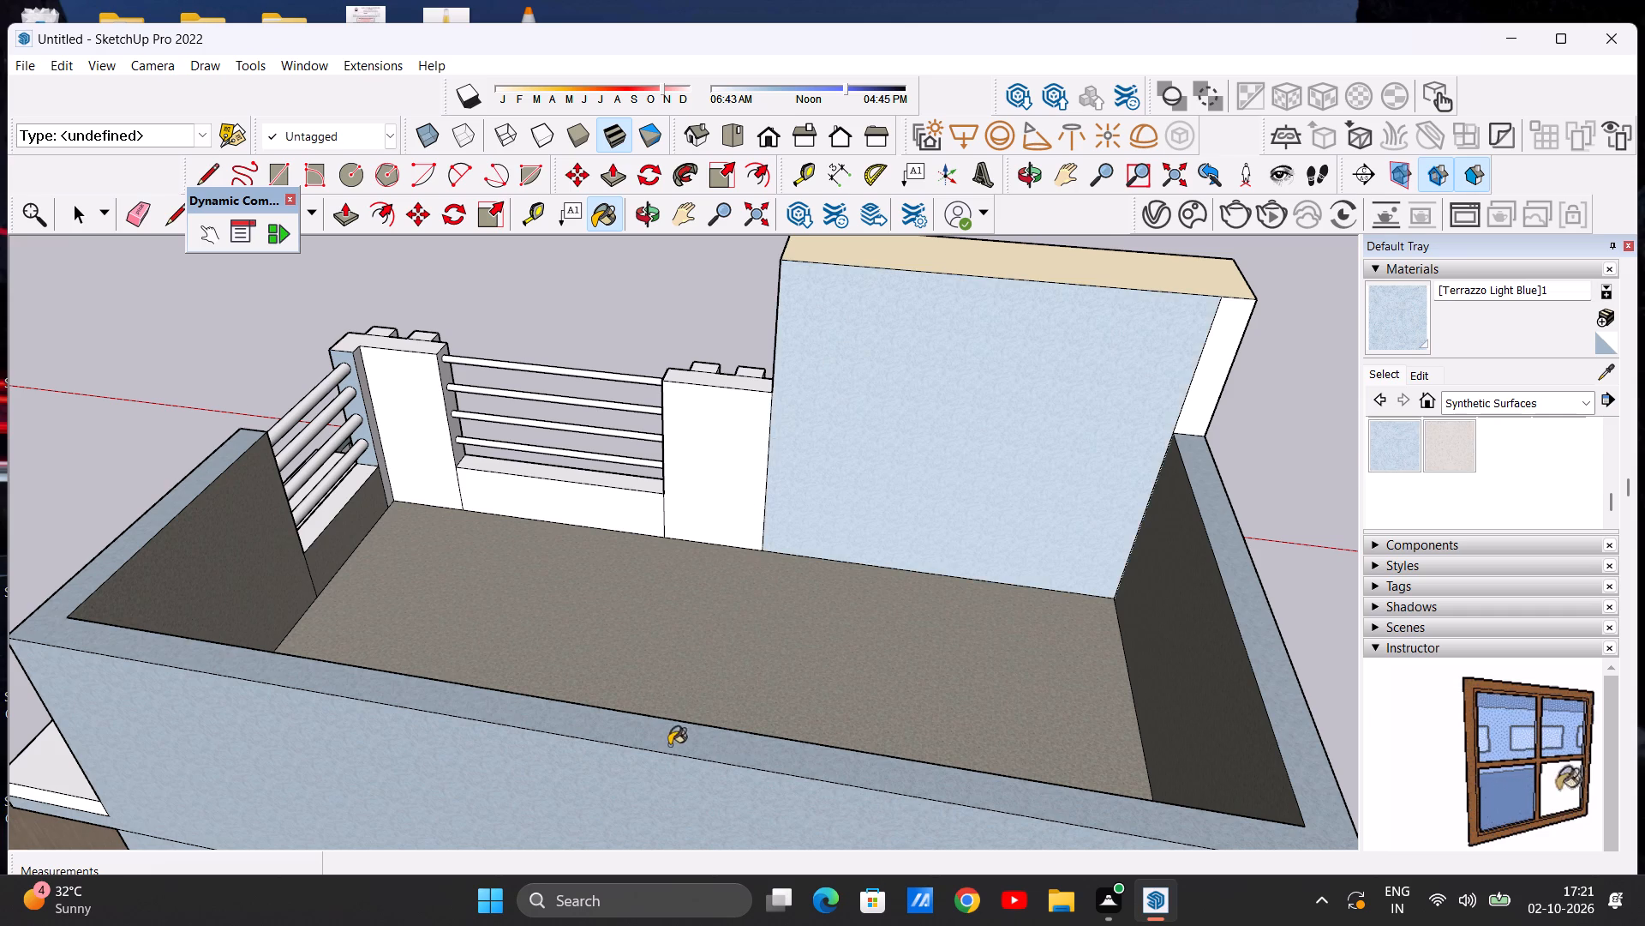
Paint the inner faces of the front parapet, the tower-side pillar and the corner pillar with Terrazzo Light Blue, including the corner pillar's return.
scroll(671, 532, "down", 8)
scroll(677, 517, "up", 12)
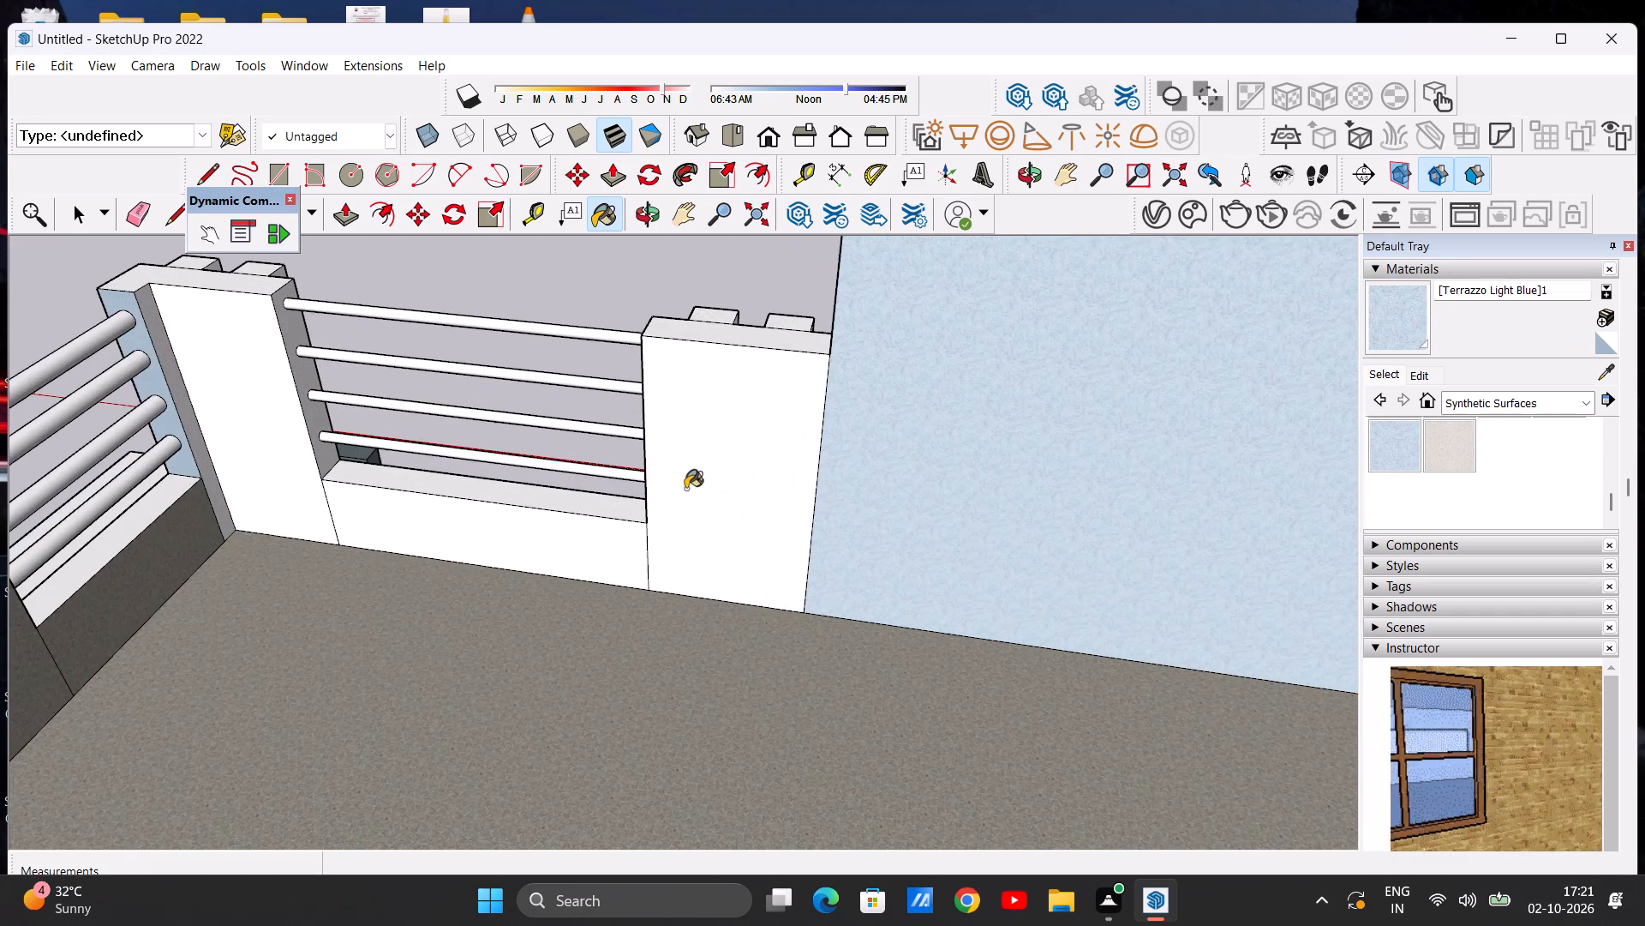
left_click(695, 484)
left_click(566, 526)
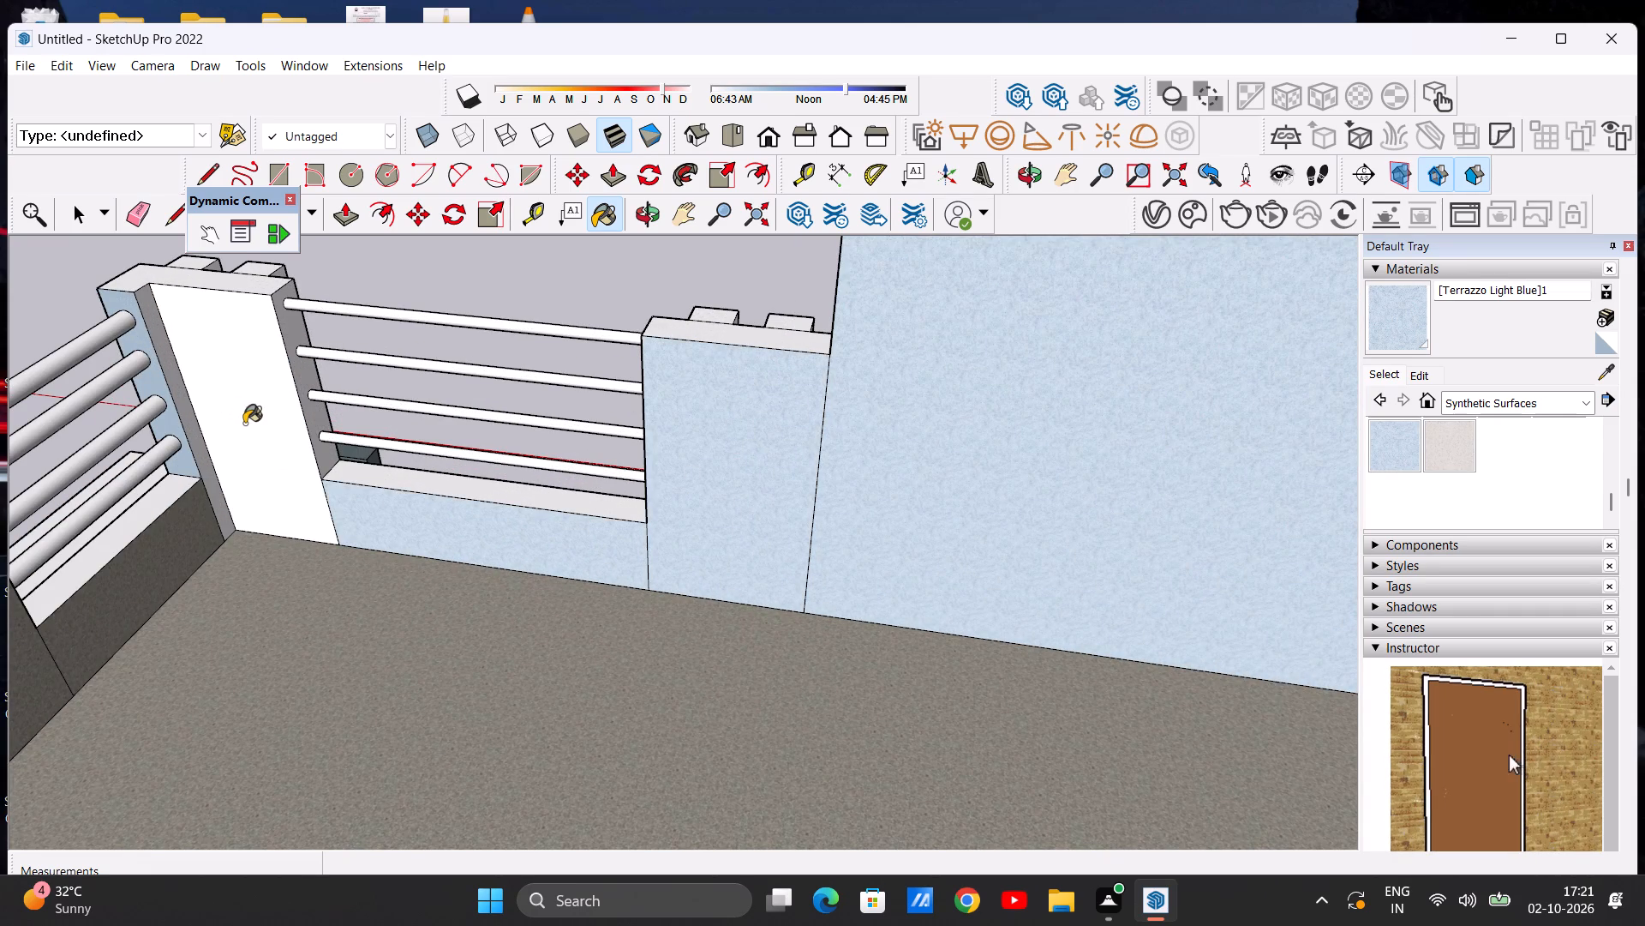
left_click(244, 424)
scroll(194, 395, "up", 10)
left_click(165, 390)
scroll(290, 508, "down", 4)
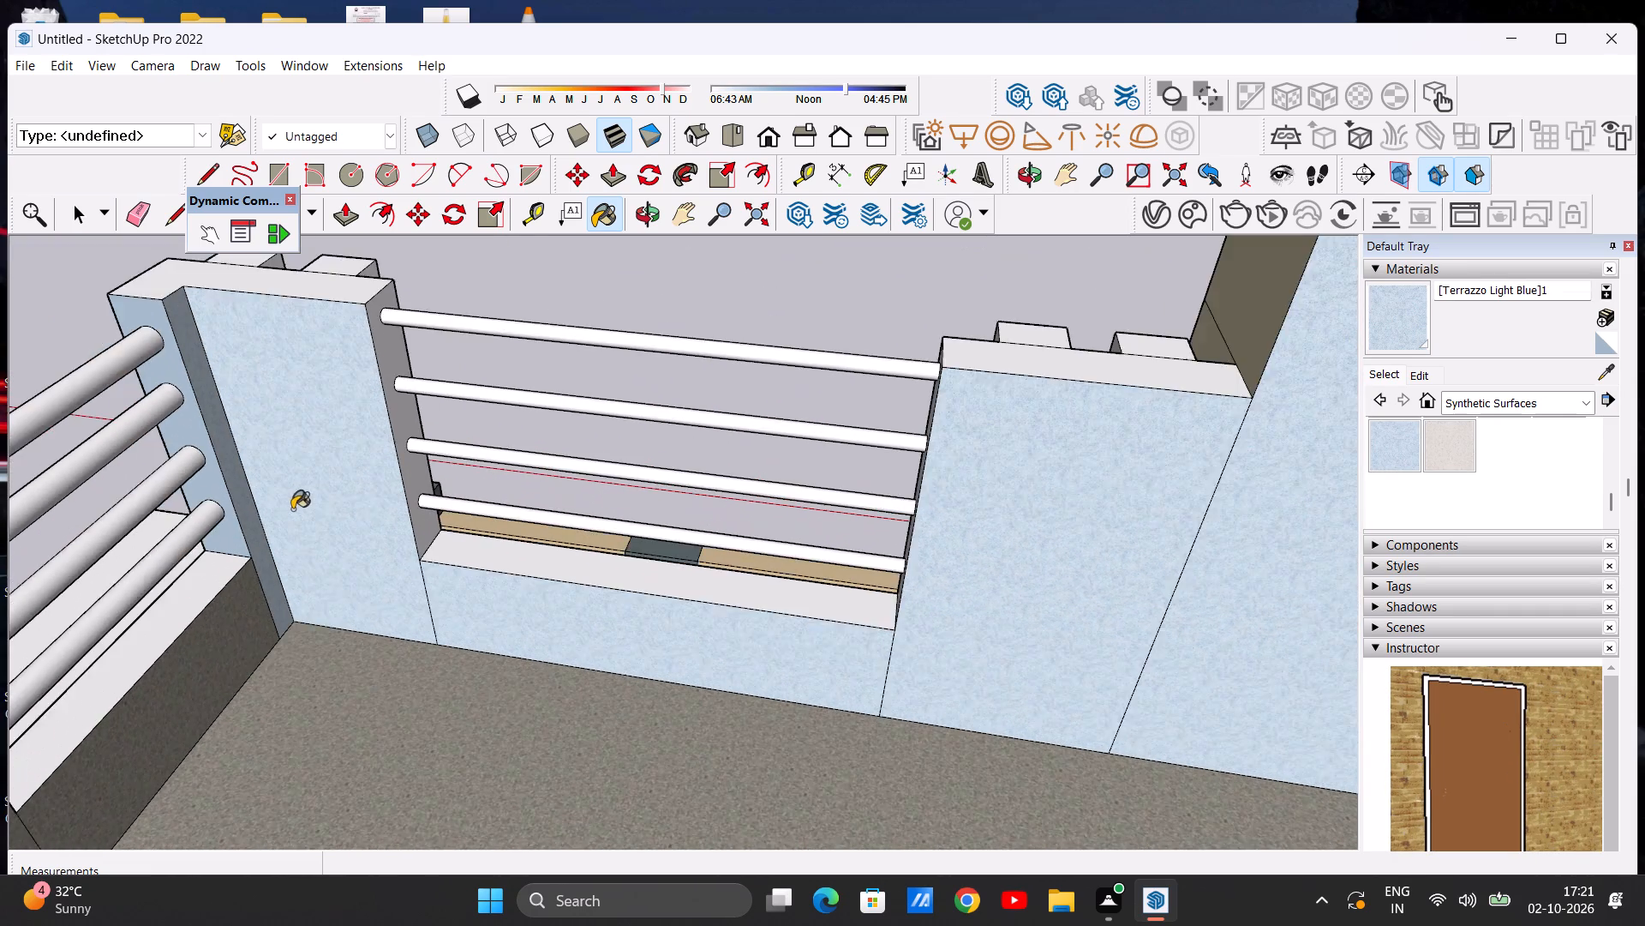
Paint the remaining white strip at the outer edge of the tower's rear face with Terrazzo Light Blue.
scroll(292, 509, "down", 6)
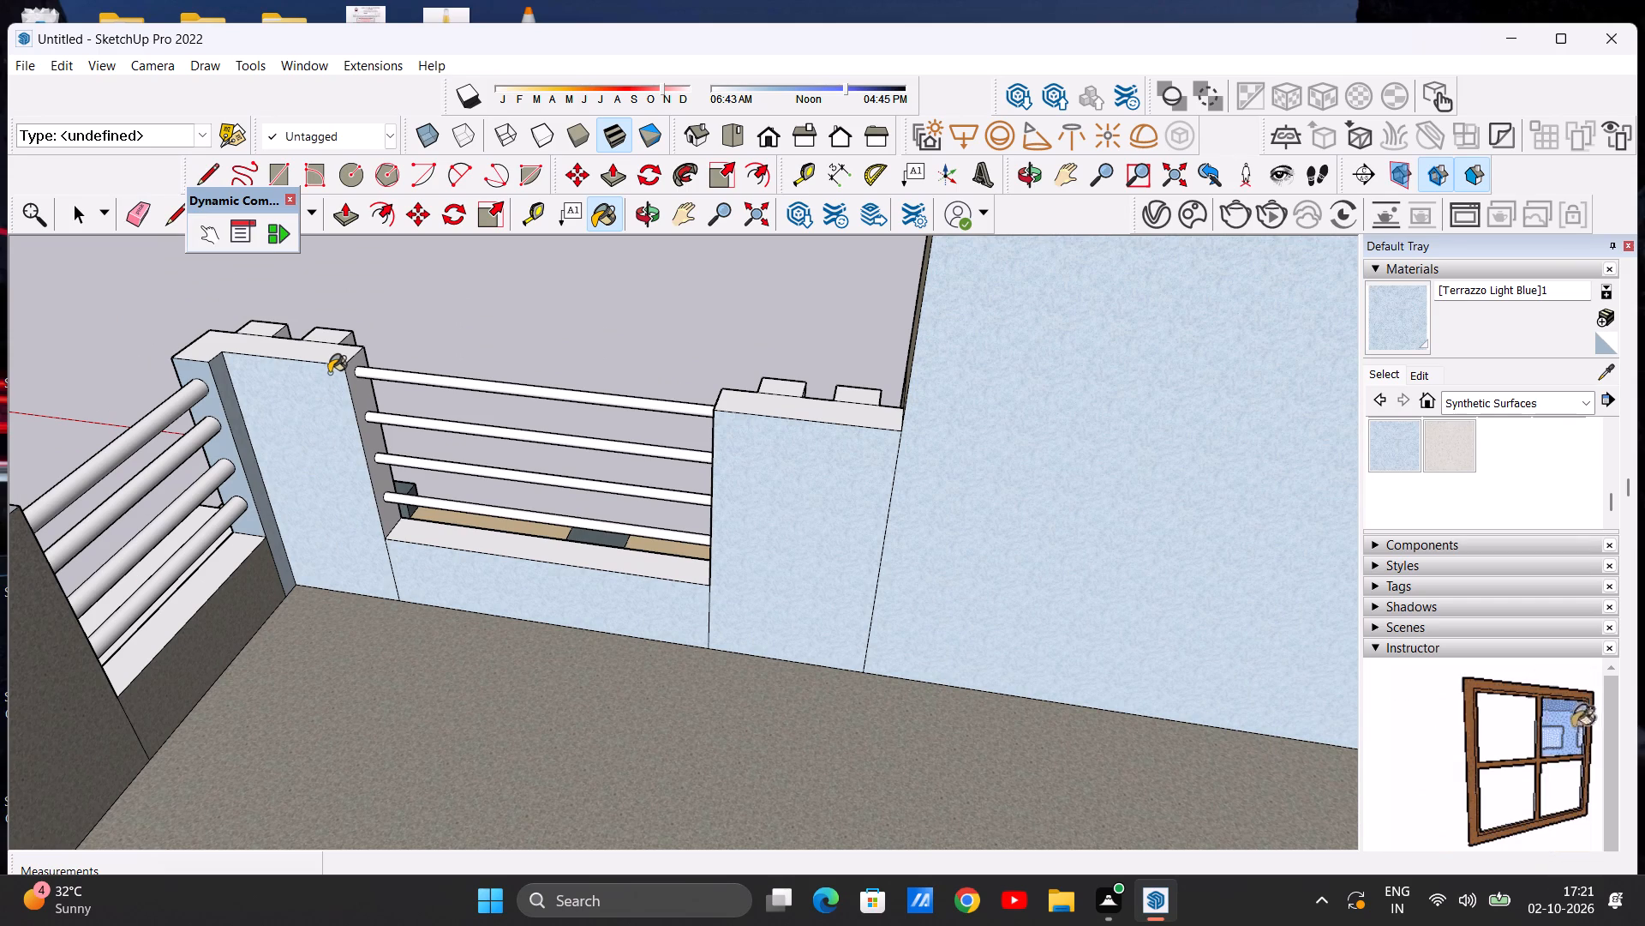
scroll(333, 387, "down", 12)
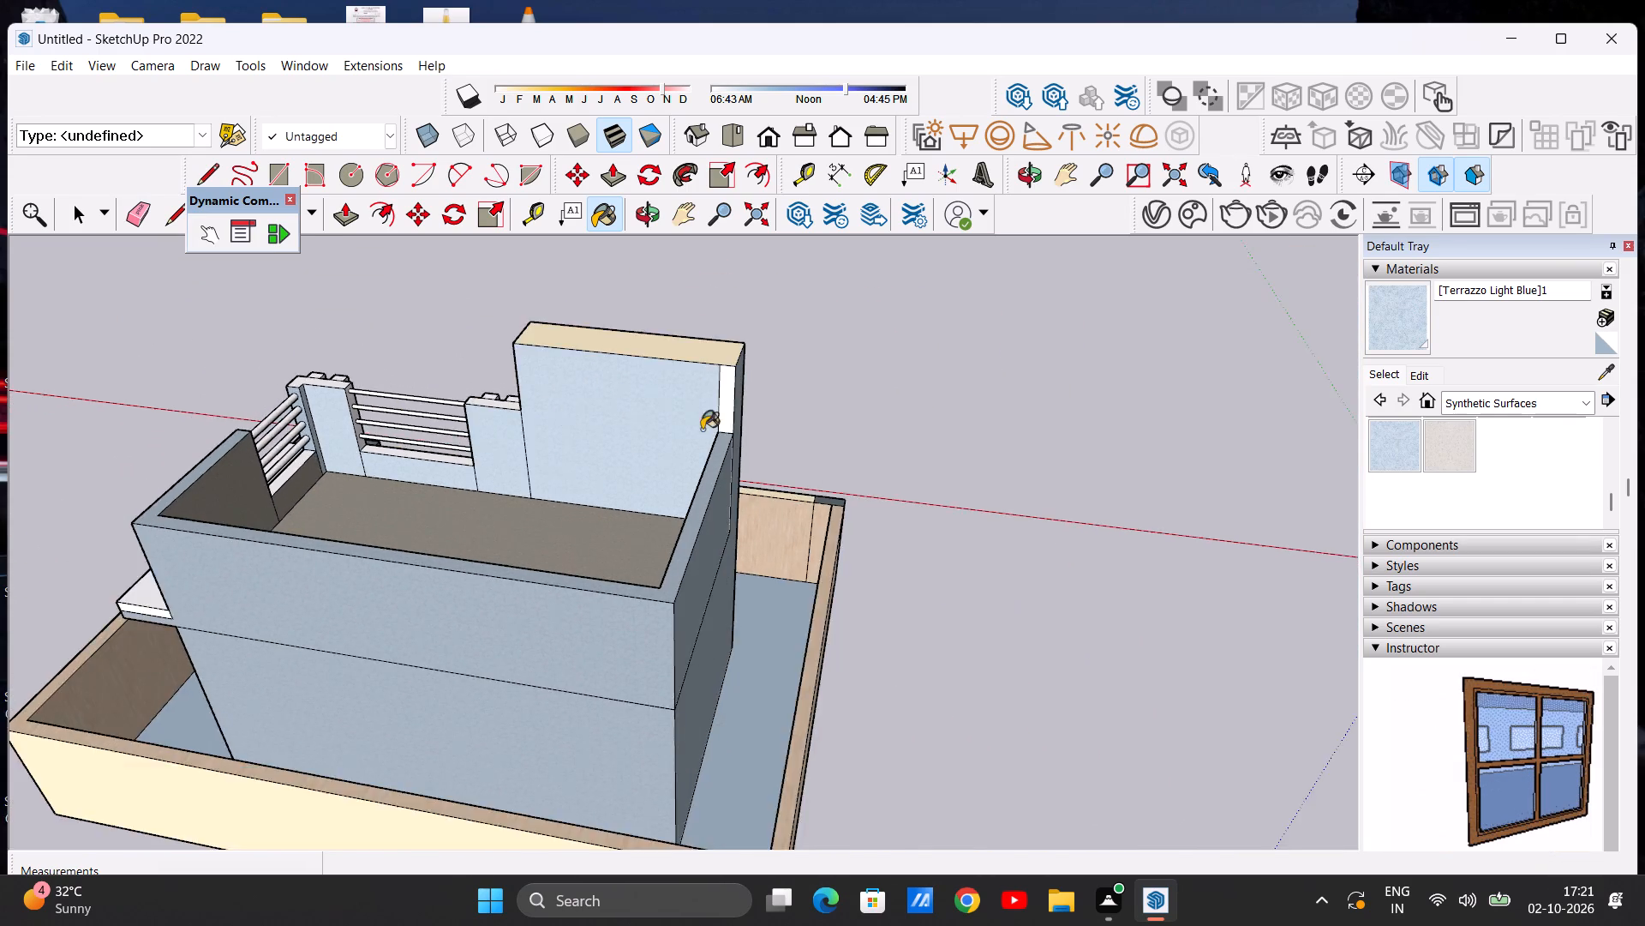
scroll(708, 428, "up", 11)
left_click(725, 406)
Paint the terrace corner pillar's top and its side face at the front railing ends with Terrazzo Light Blue.
scroll(763, 417, "down", 13)
middle_click_drag(621, 417, 416, 418)
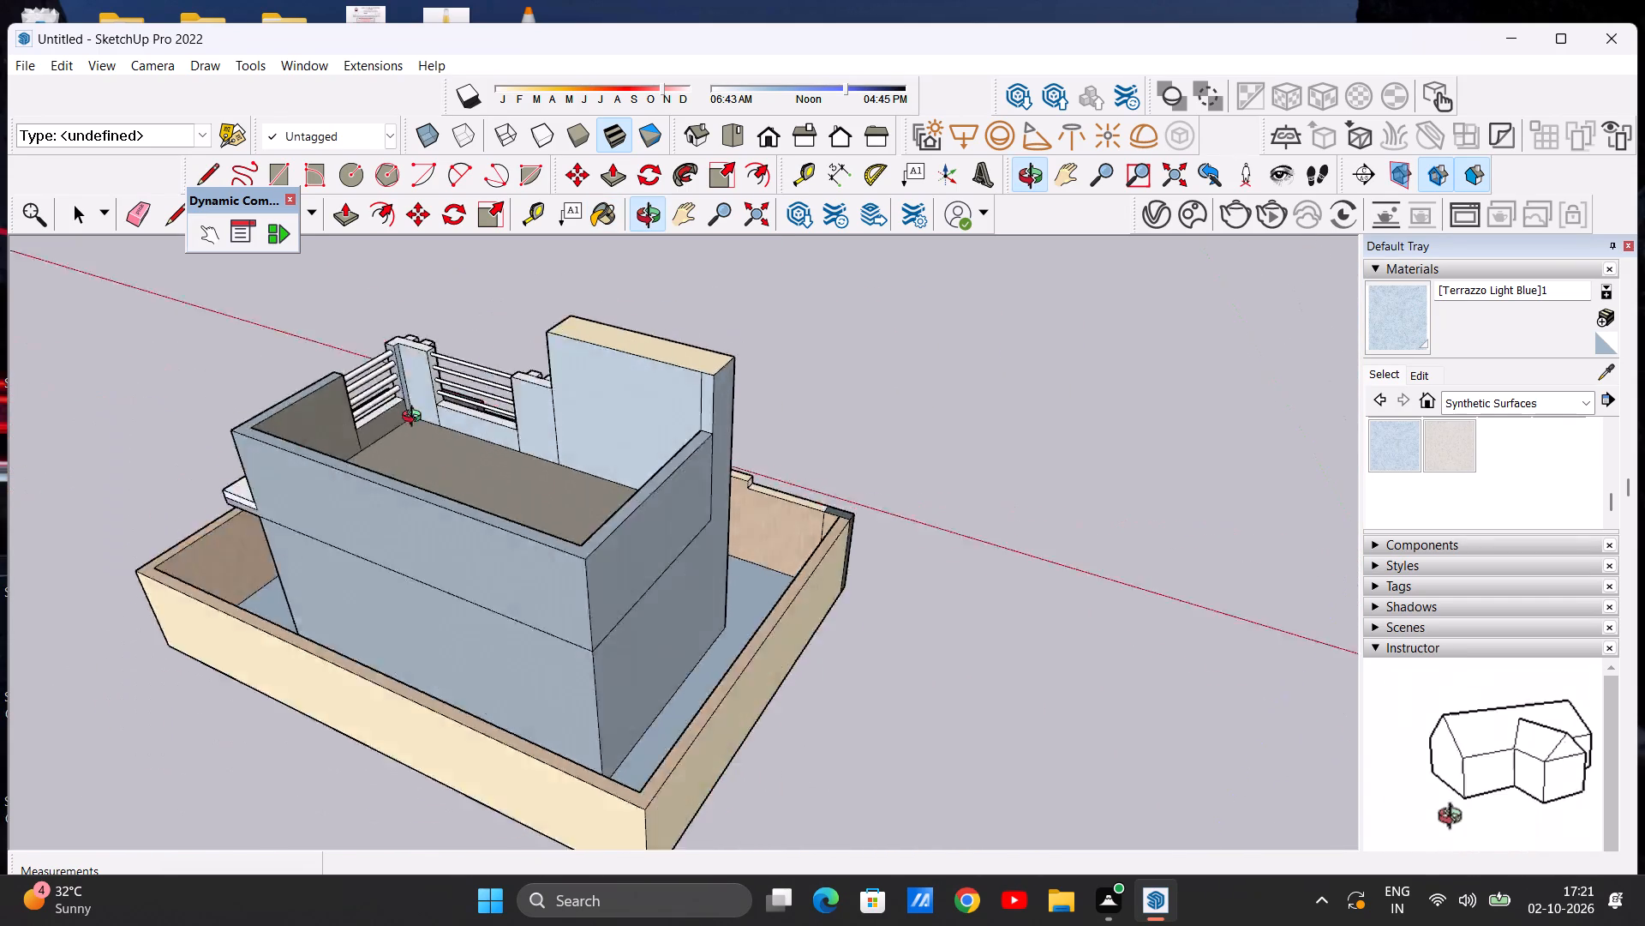
middle_click_drag(416, 418, 55, 468)
middle_click_drag(560, 344, 313, 374)
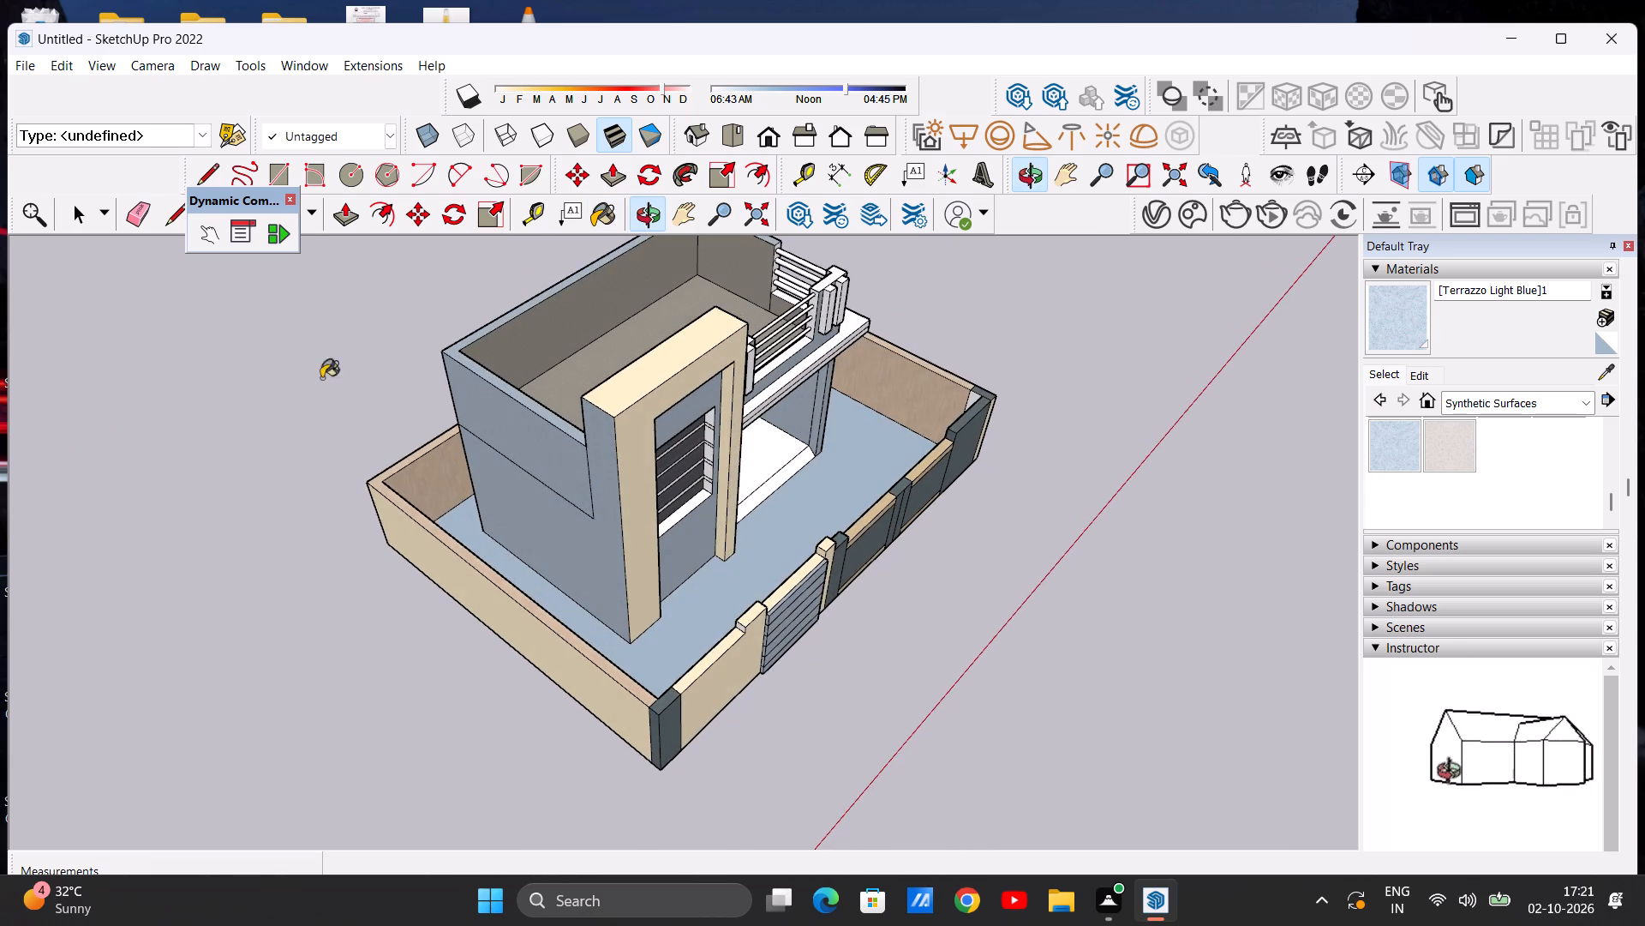
scroll(931, 281, "up", 20)
scroll(931, 281, "up", 5)
left_click(768, 286)
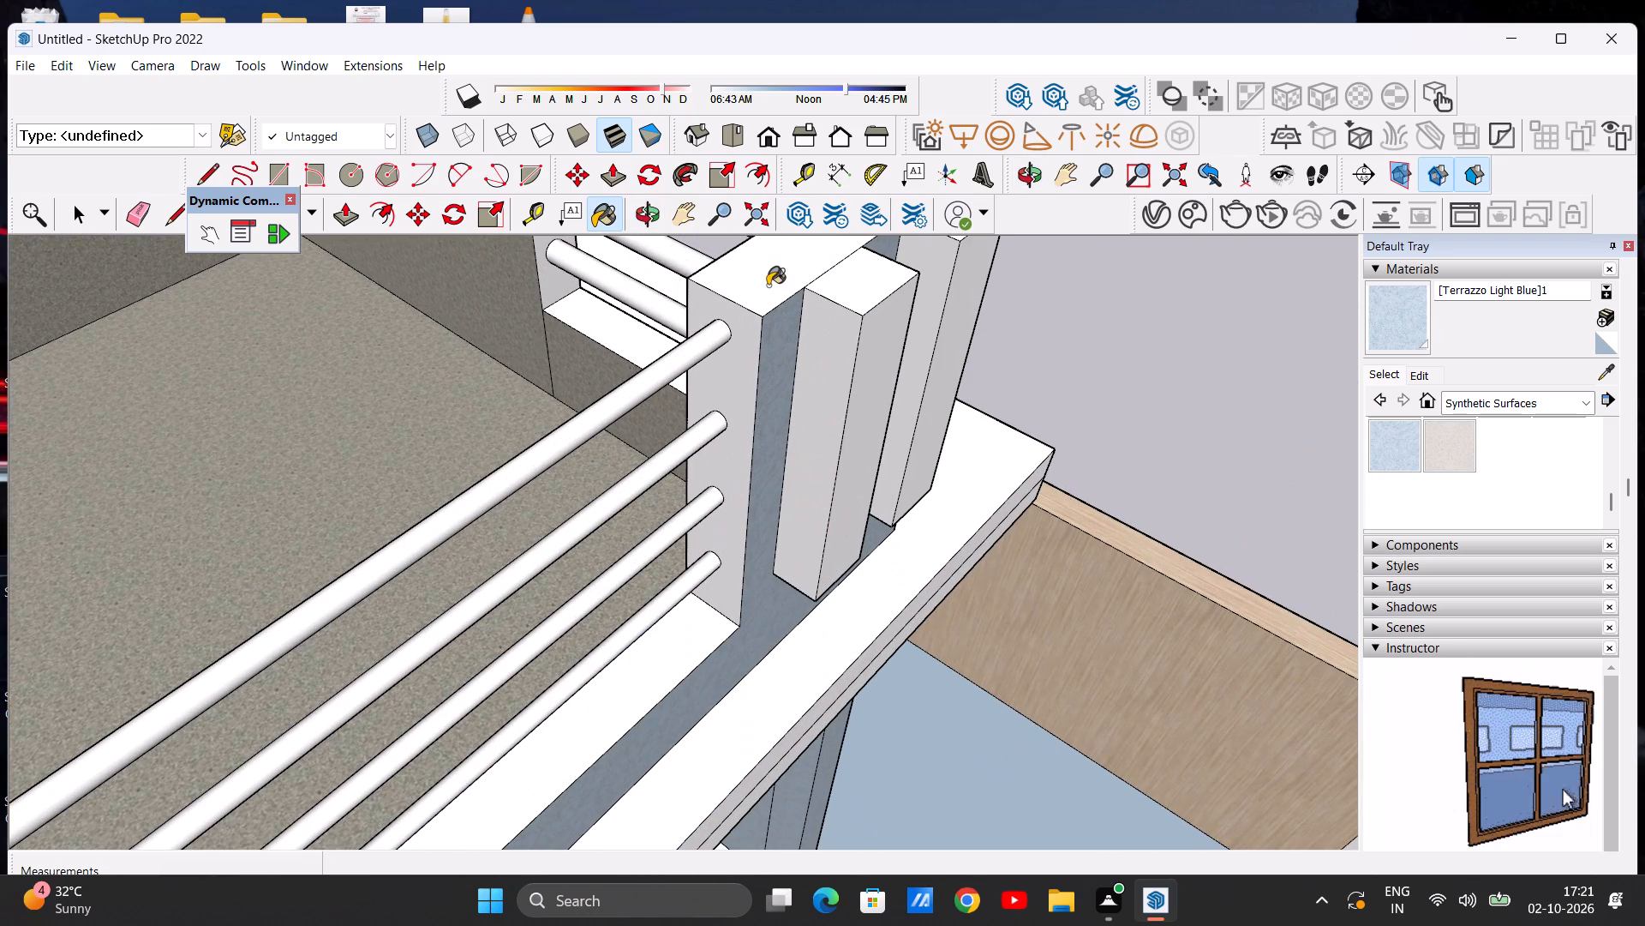
left_click(731, 338)
left_click(744, 357)
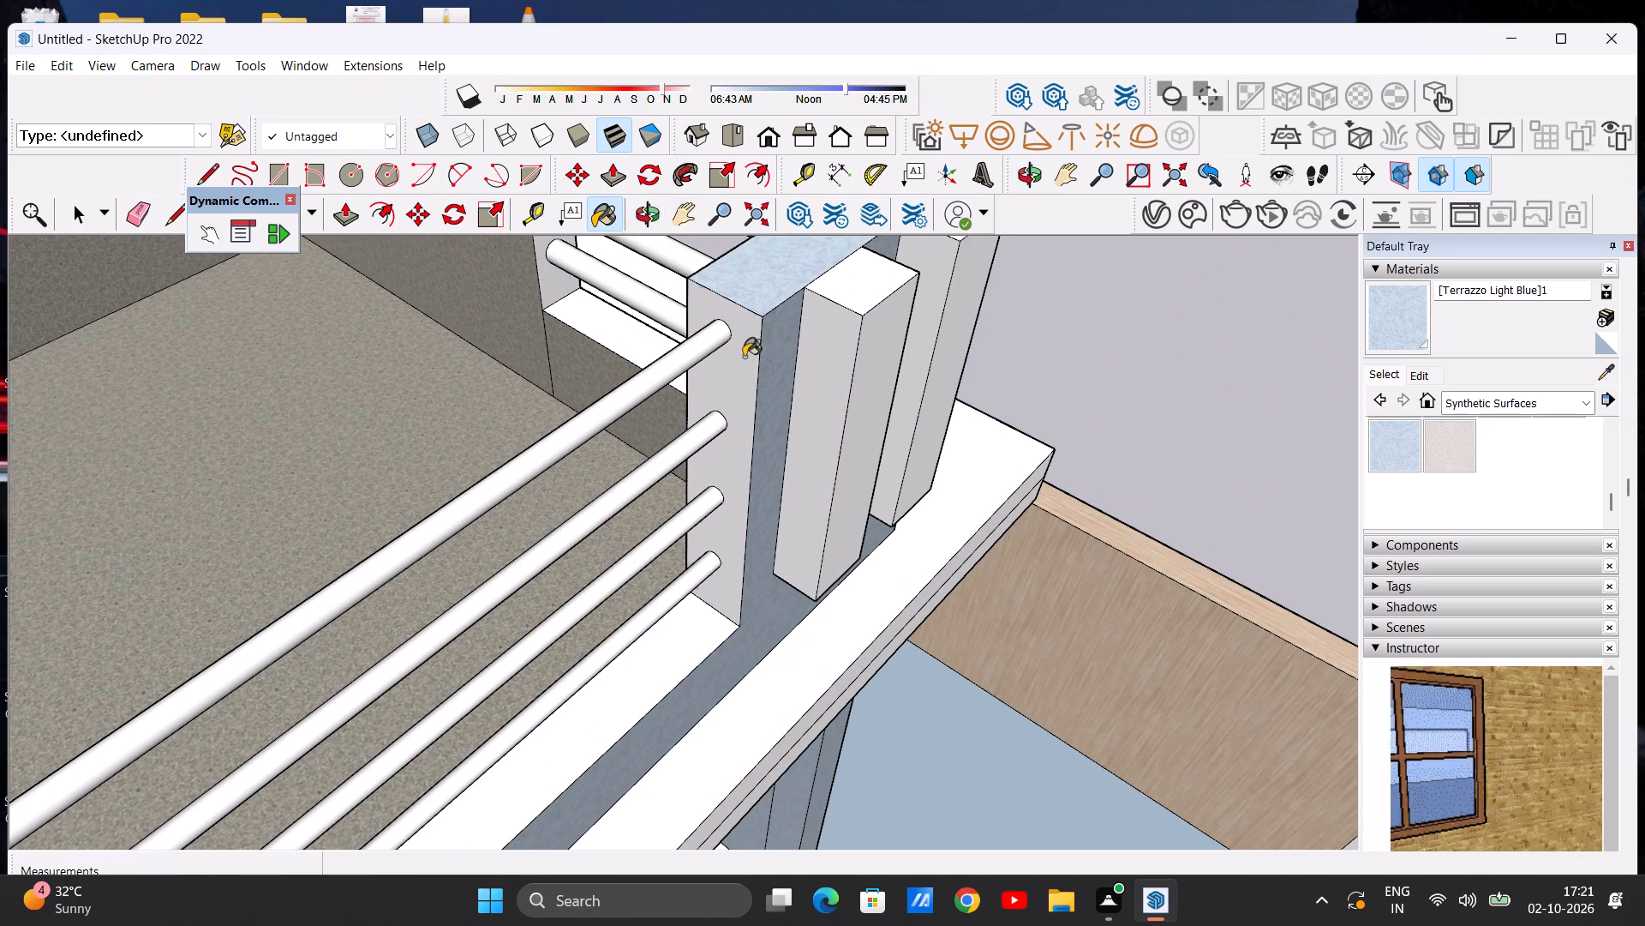
Paint the ledge beneath the front railing and the top of the tower-side pillar with Terrazzo Light Blue.
scroll(665, 348, "down", 7)
scroll(624, 502, "up", 10)
left_click(477, 593)
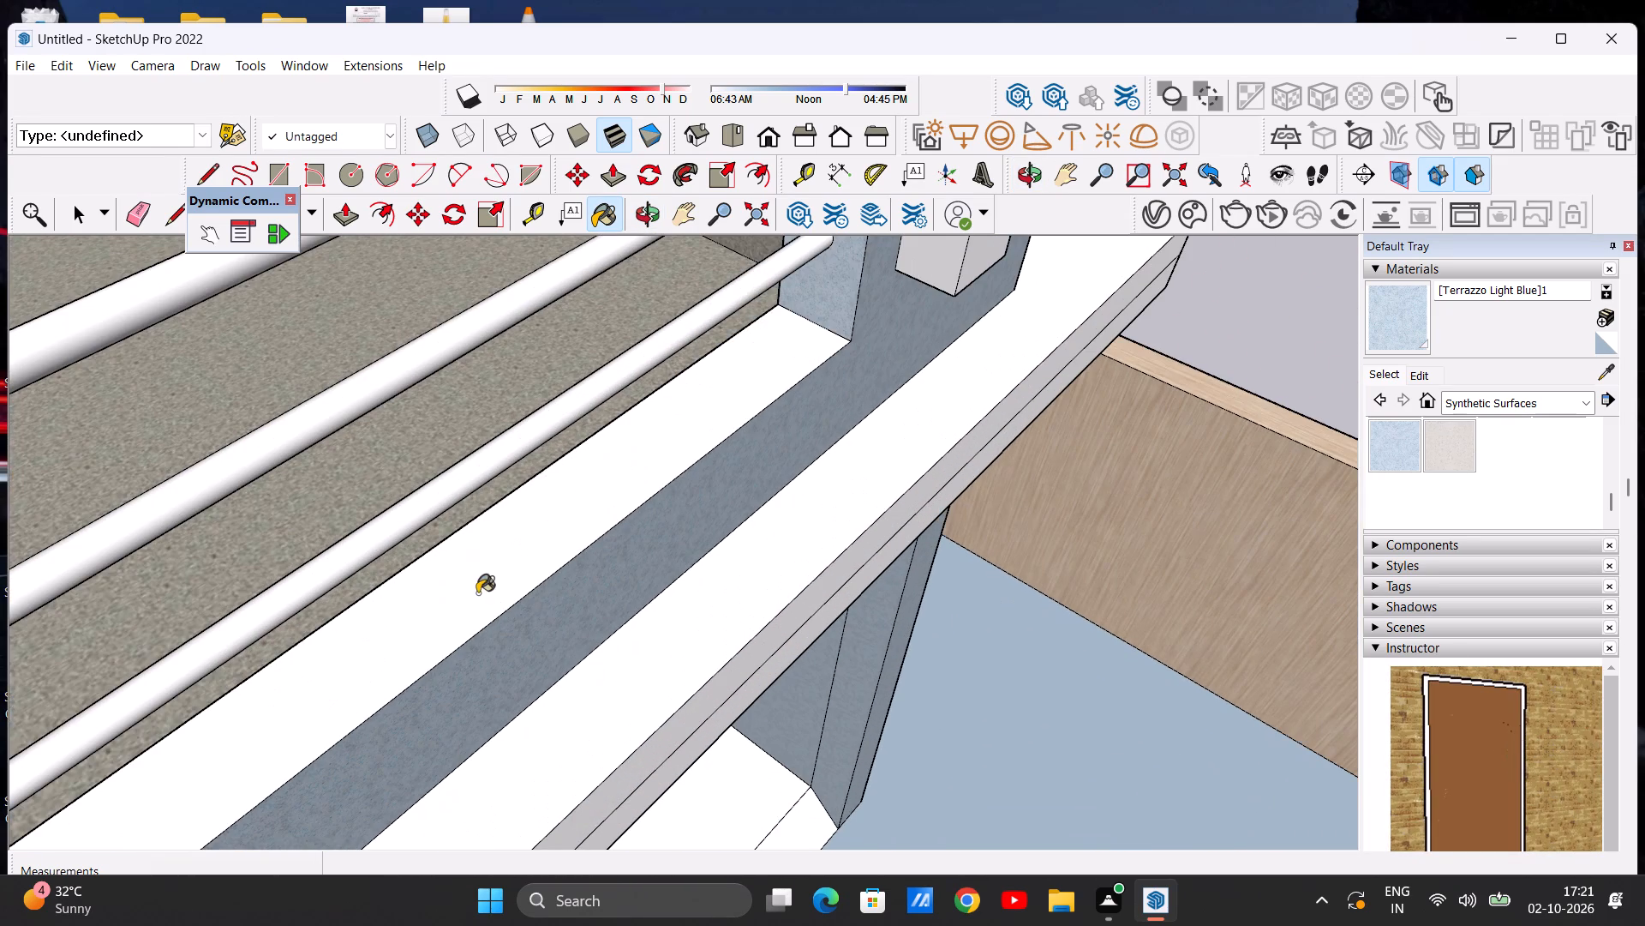
scroll(719, 501, "down", 14)
middle_click_drag(595, 406, 515, 398)
scroll(526, 405, "up", 2)
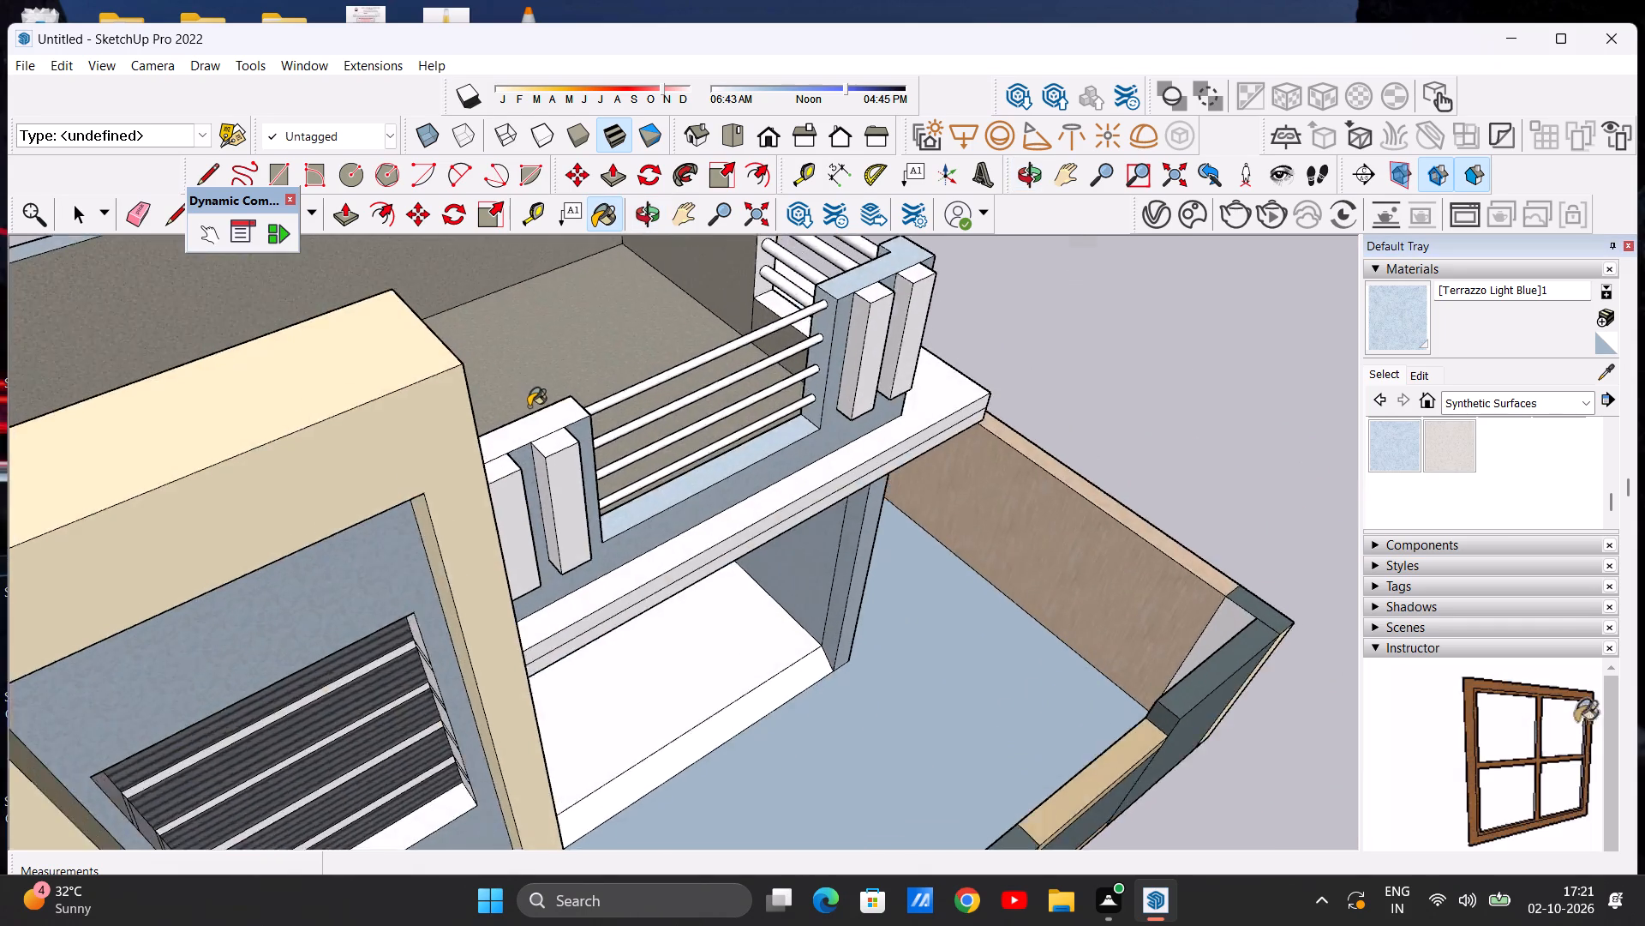
scroll(529, 406, "up", 5)
left_click(563, 430)
Paint the tower-side pillar's white side face at the front railing ends with Terrazzo Light Blue.
scroll(532, 450, "down", 15)
middle_click_drag(788, 412, 595, 390)
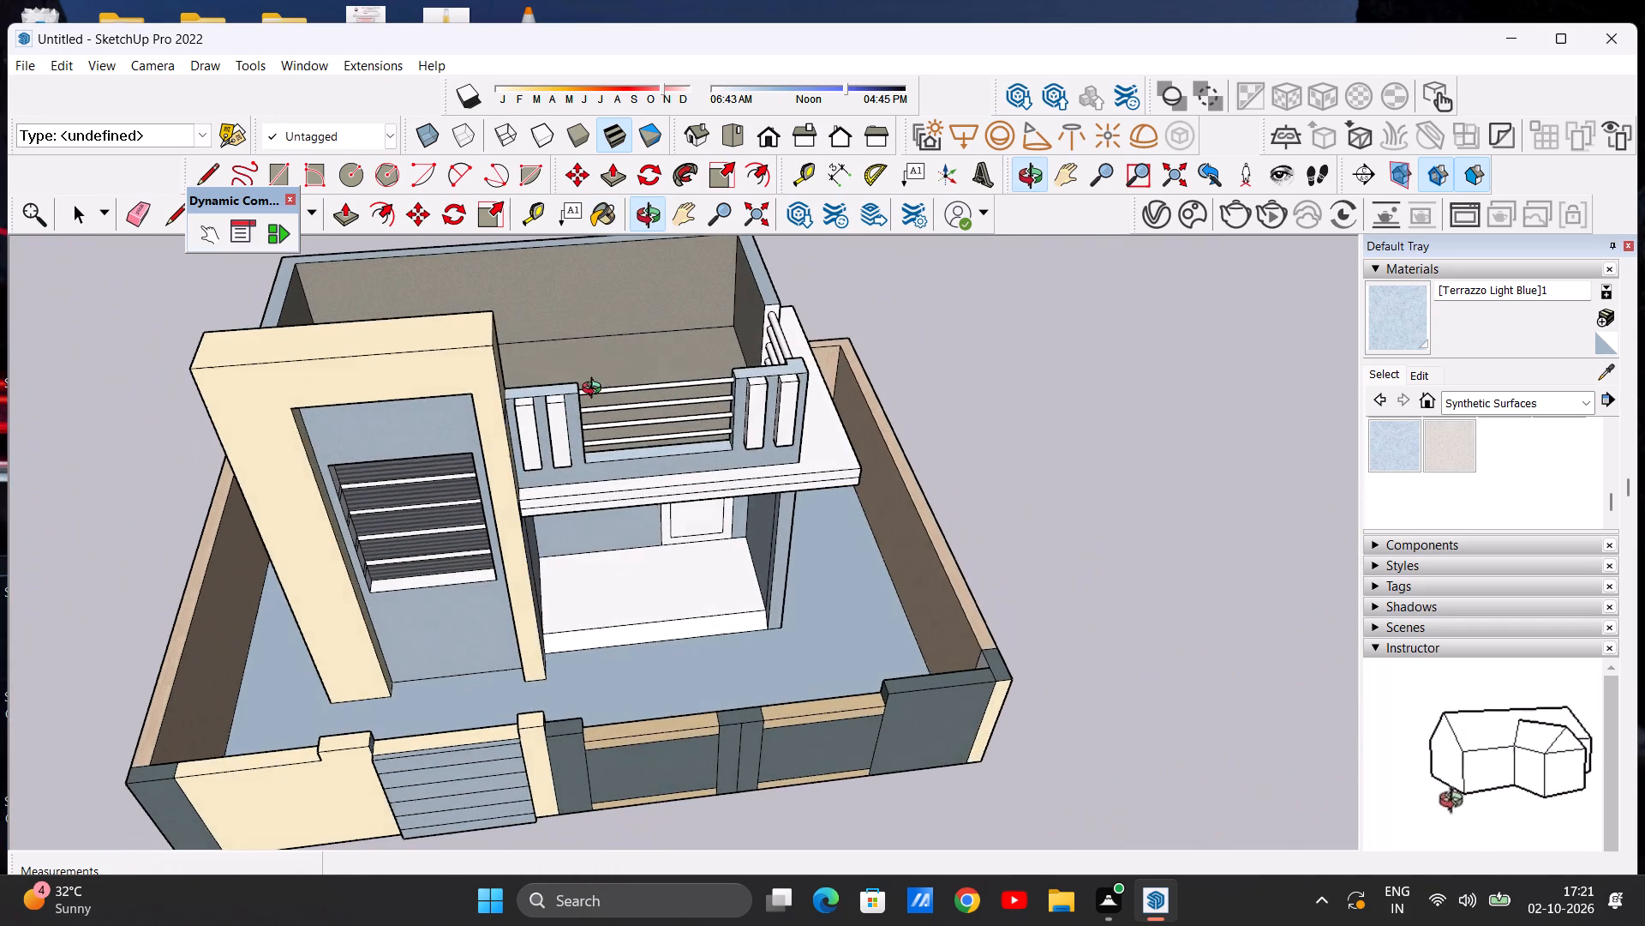
middle_click_drag(595, 390, 598, 395)
middle_click_drag(787, 387, 657, 380)
scroll(678, 370, "down", 5)
middle_click_drag(666, 394, 650, 391)
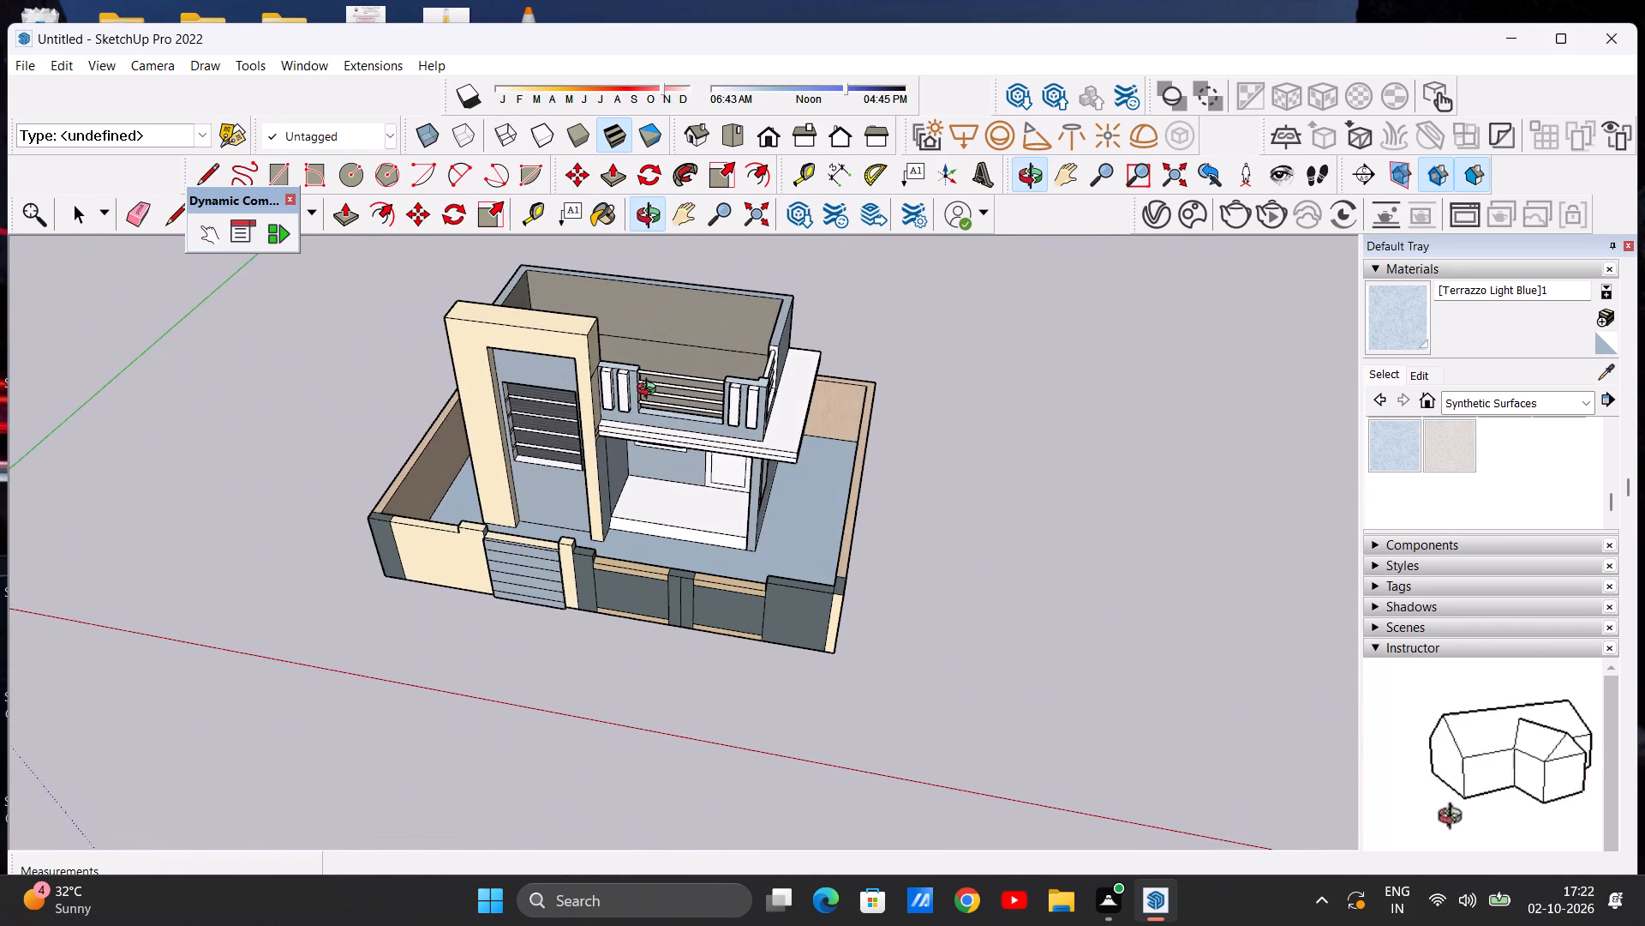
middle_click_drag(650, 391, 652, 391)
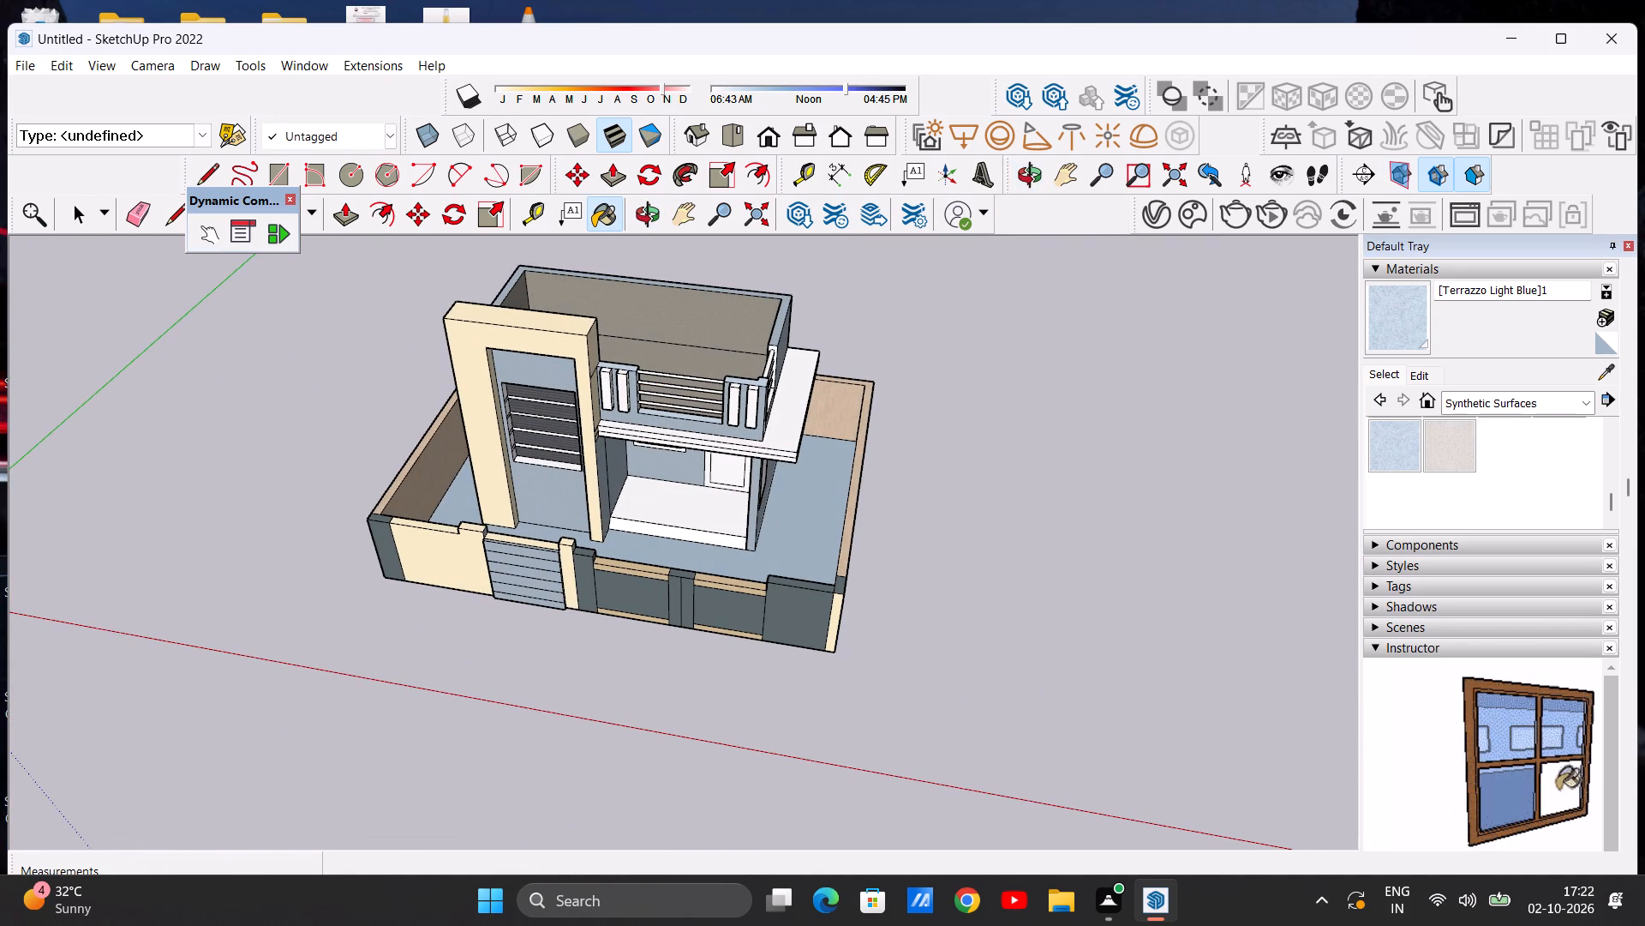
scroll(775, 526, "up", 3)
scroll(960, 494, "down", 12)
middle_click_drag(834, 440, 751, 400)
scroll(751, 400, "up", 1)
scroll(869, 448, "up", 8)
middle_click_drag(1149, 494, 785, 467)
scroll(797, 447, "up", 5)
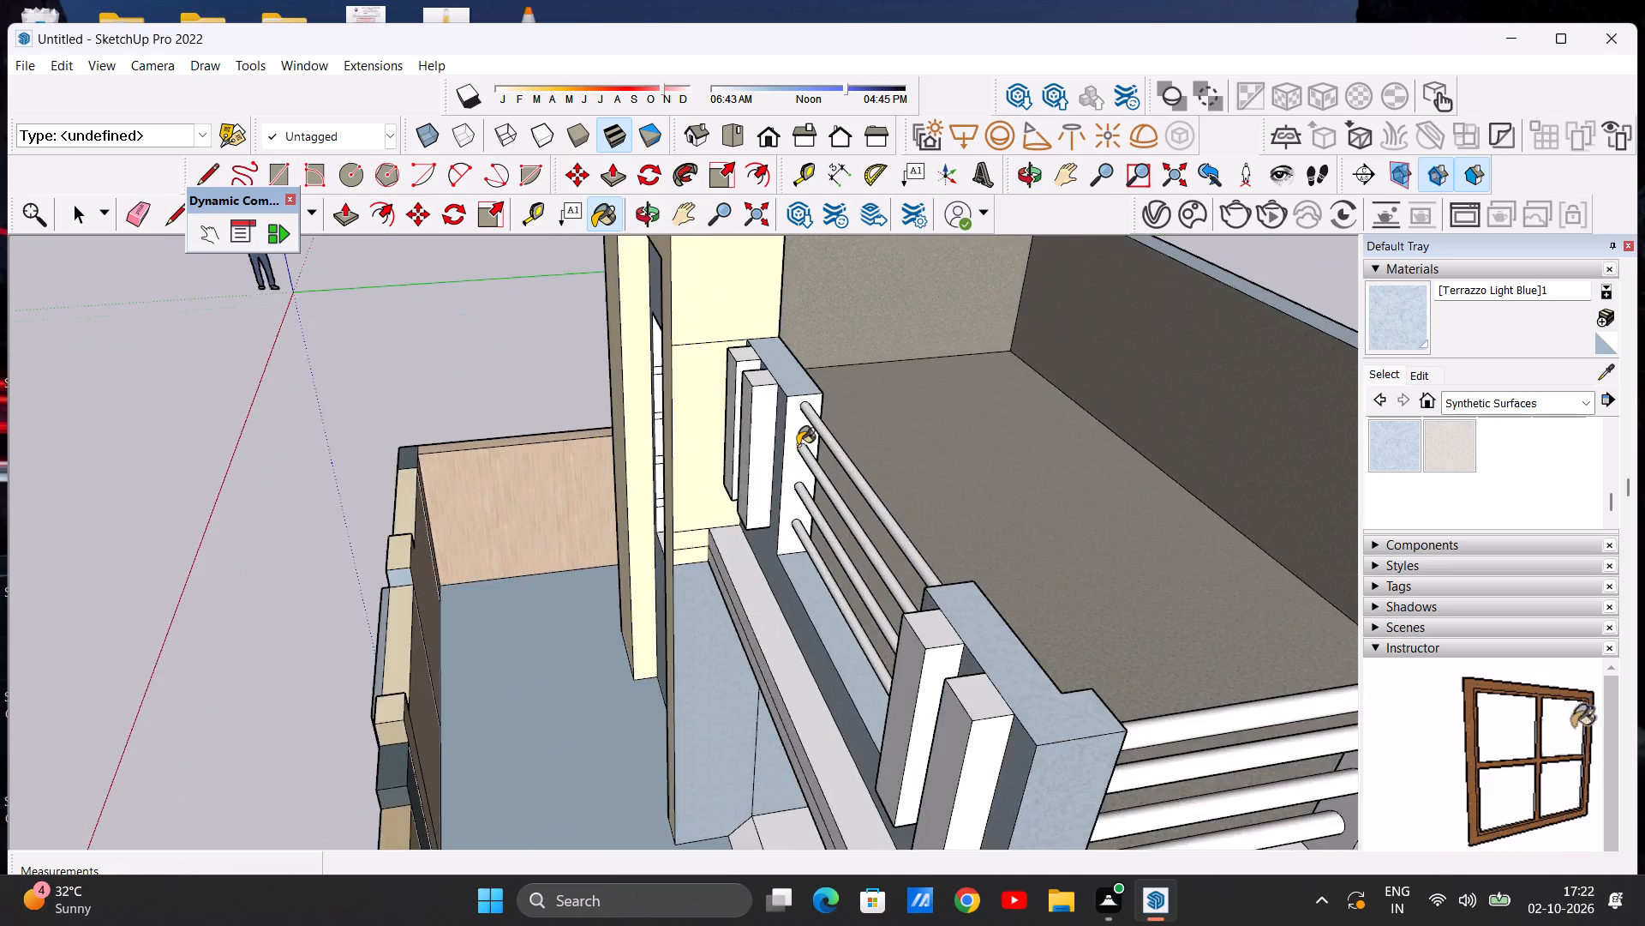
scroll(798, 445, "up", 8)
left_click(795, 444)
scroll(814, 536, "down", 20)
scroll(814, 536, "down", 2)
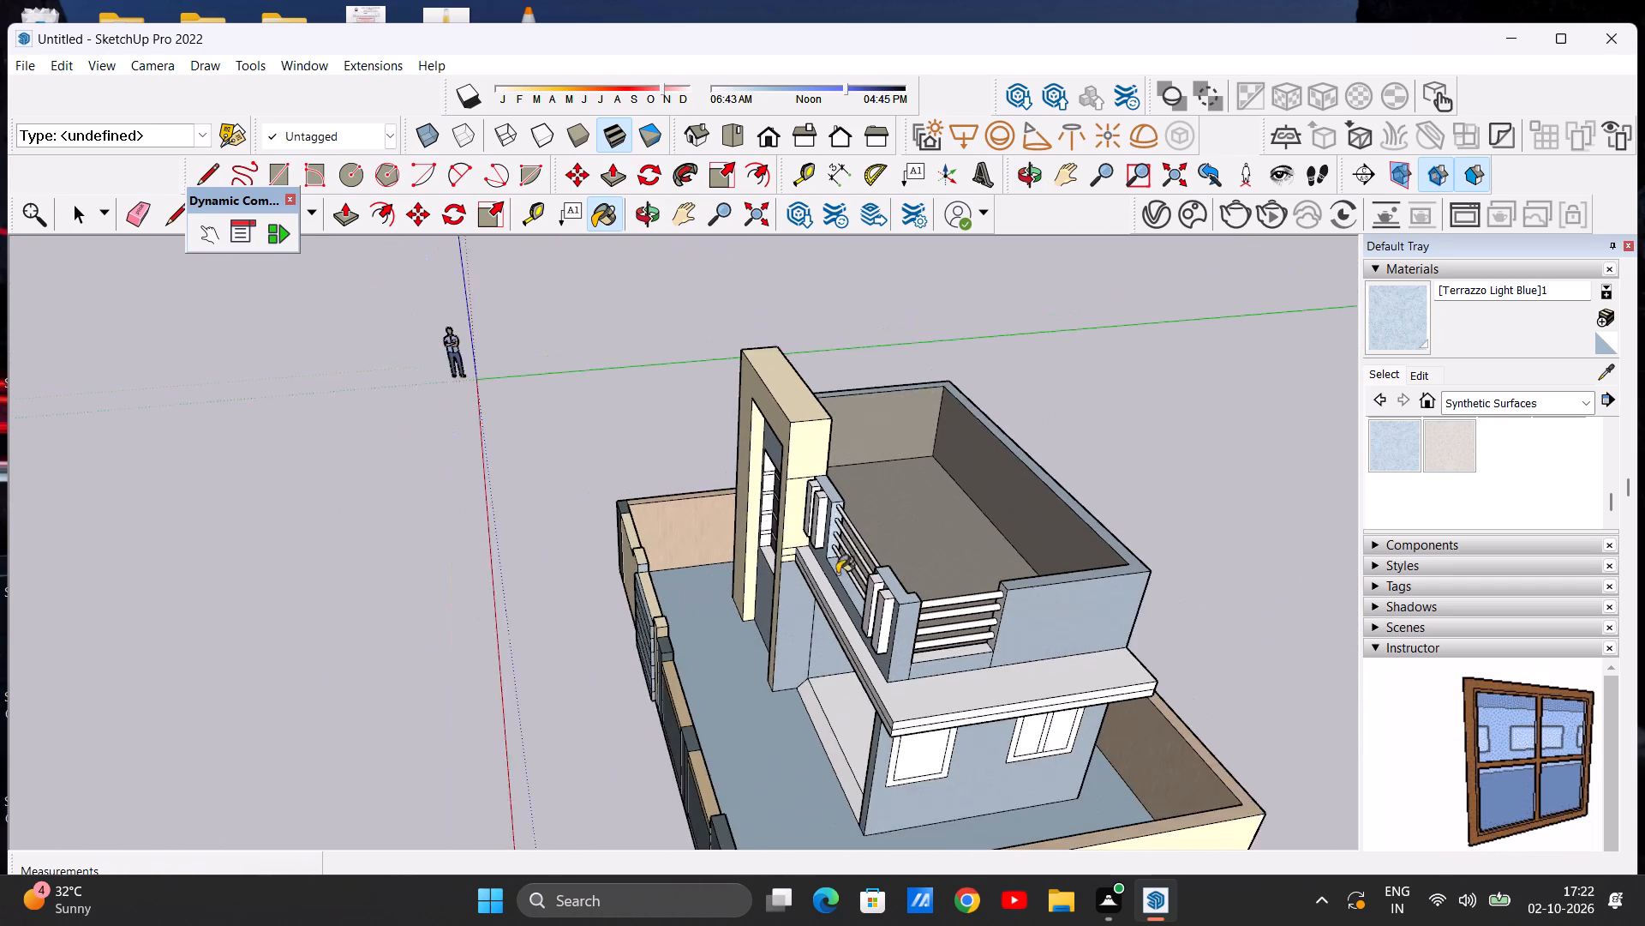
middle_click_drag(834, 642, 725, 538)
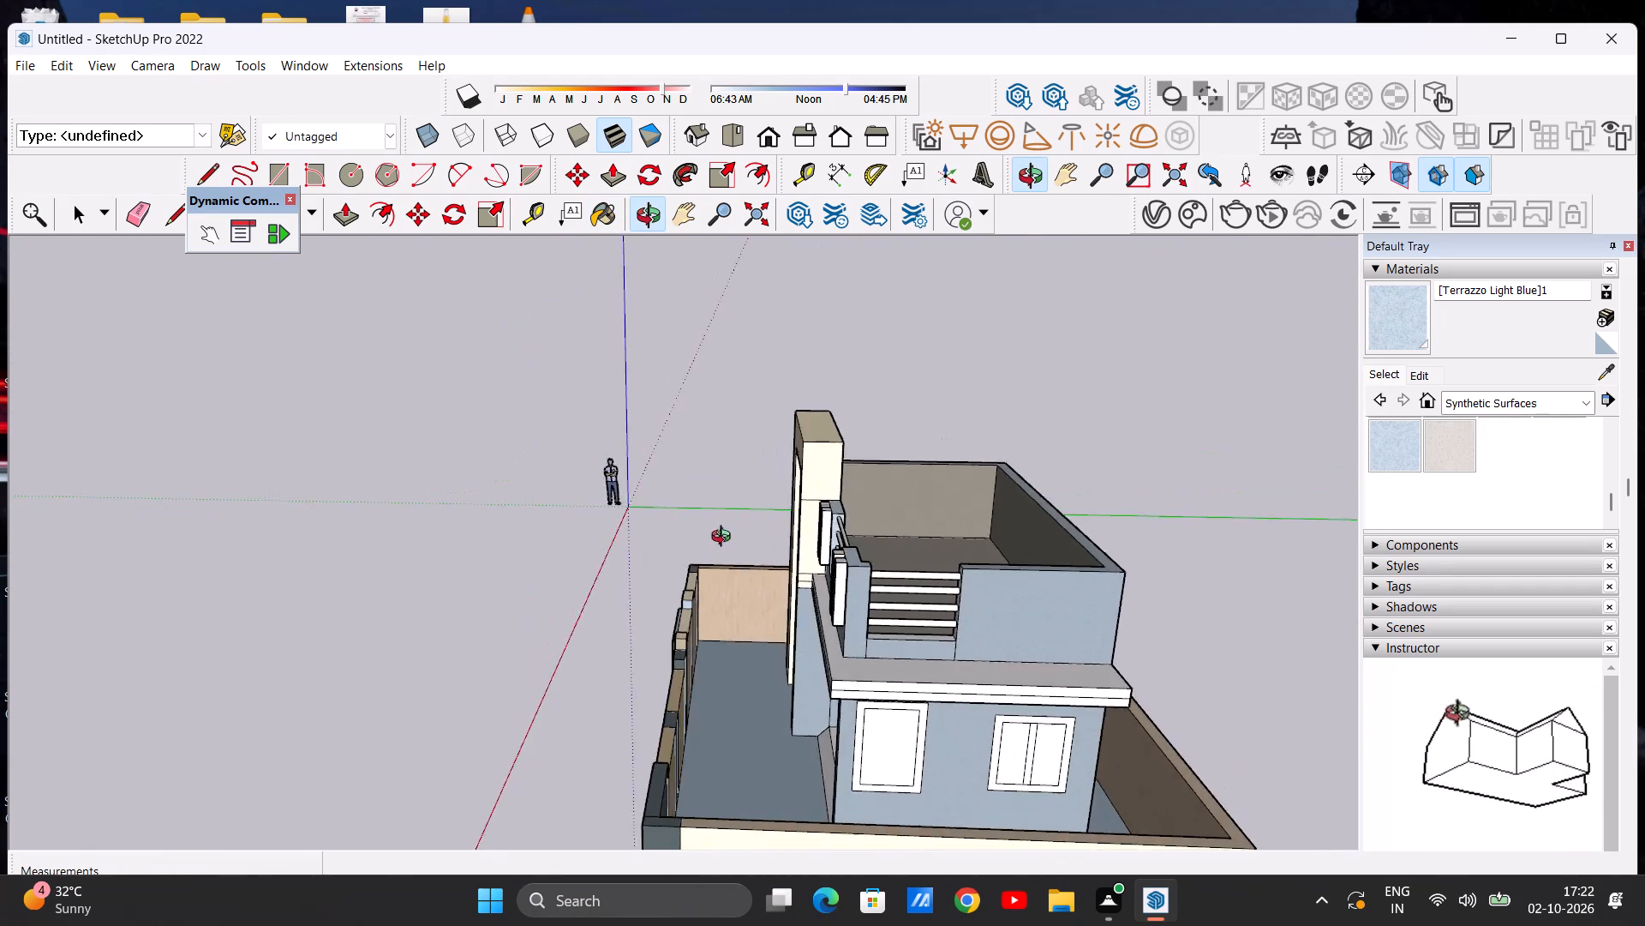
Paint the ledge and the wall-end face of the terrace's side railing opening with Terrazzo Light Blue.
middle_click_drag(725, 538, 936, 556)
scroll(1008, 568, "up", 17)
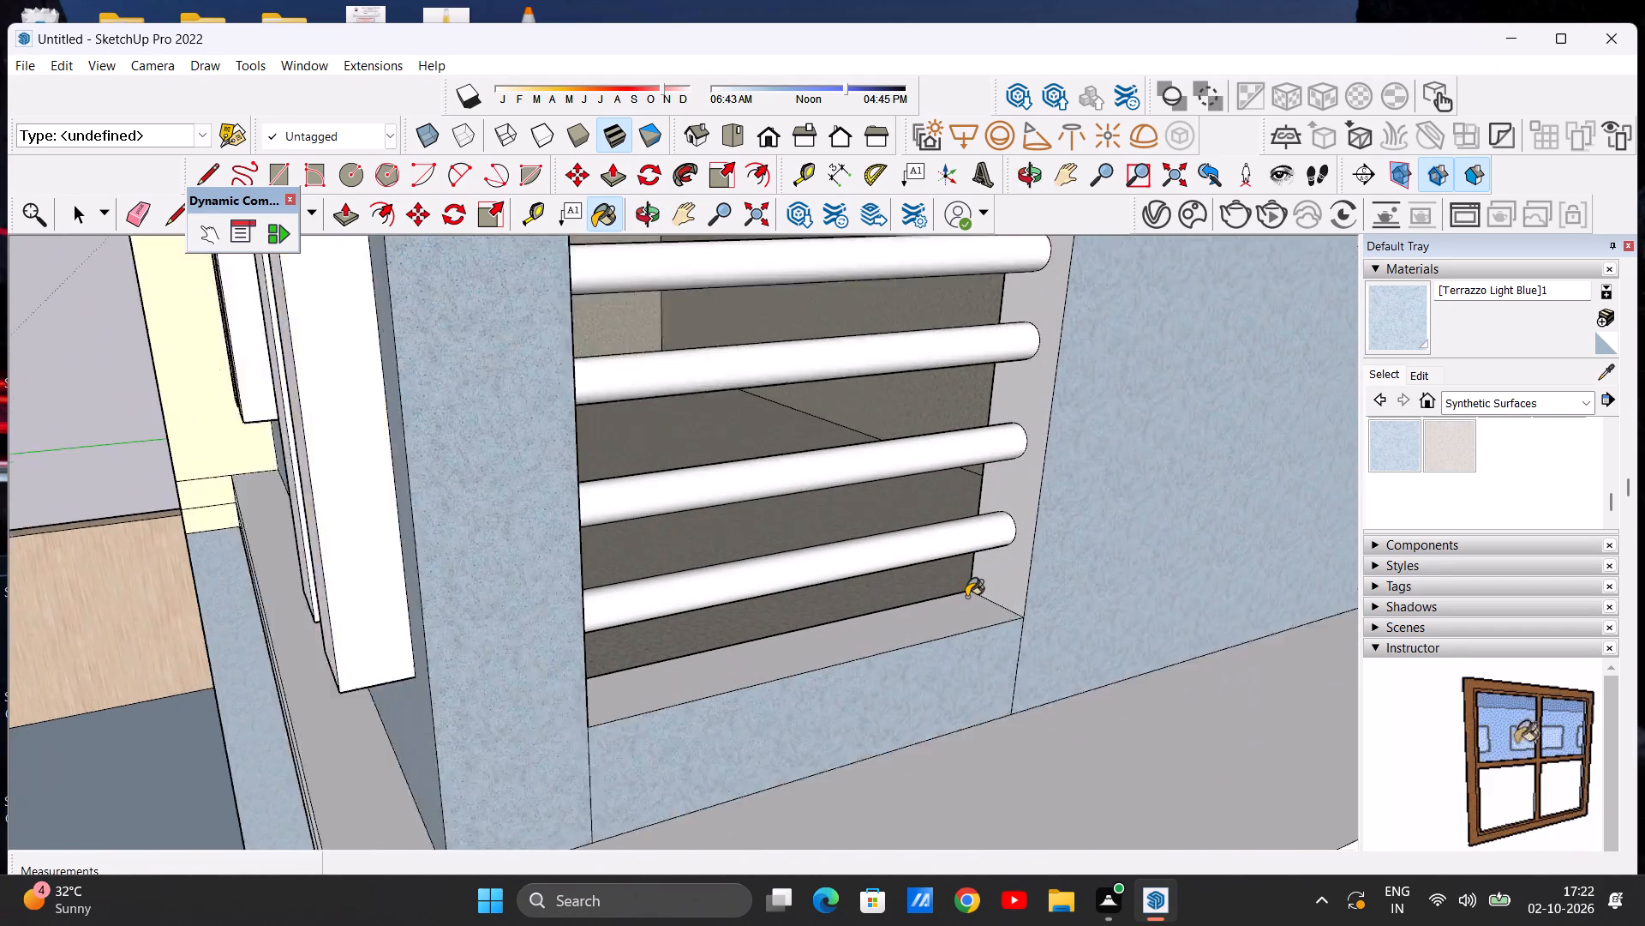
scroll(966, 597, "up", 2)
left_click(948, 621)
left_click(1012, 586)
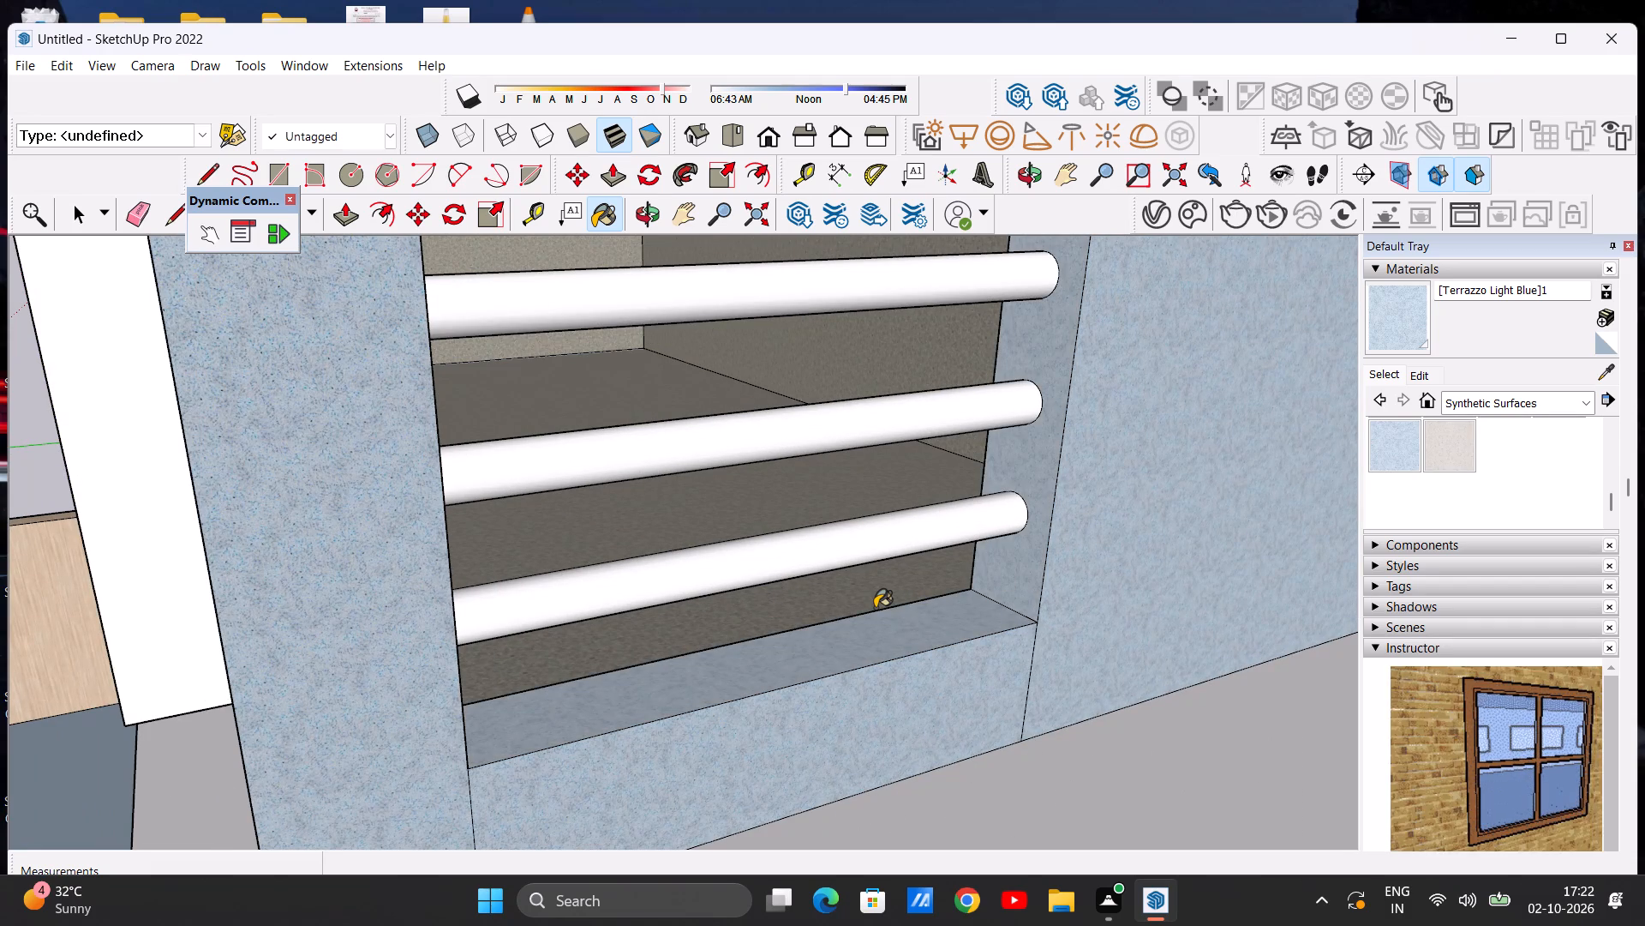
scroll(871, 614, "down", 5)
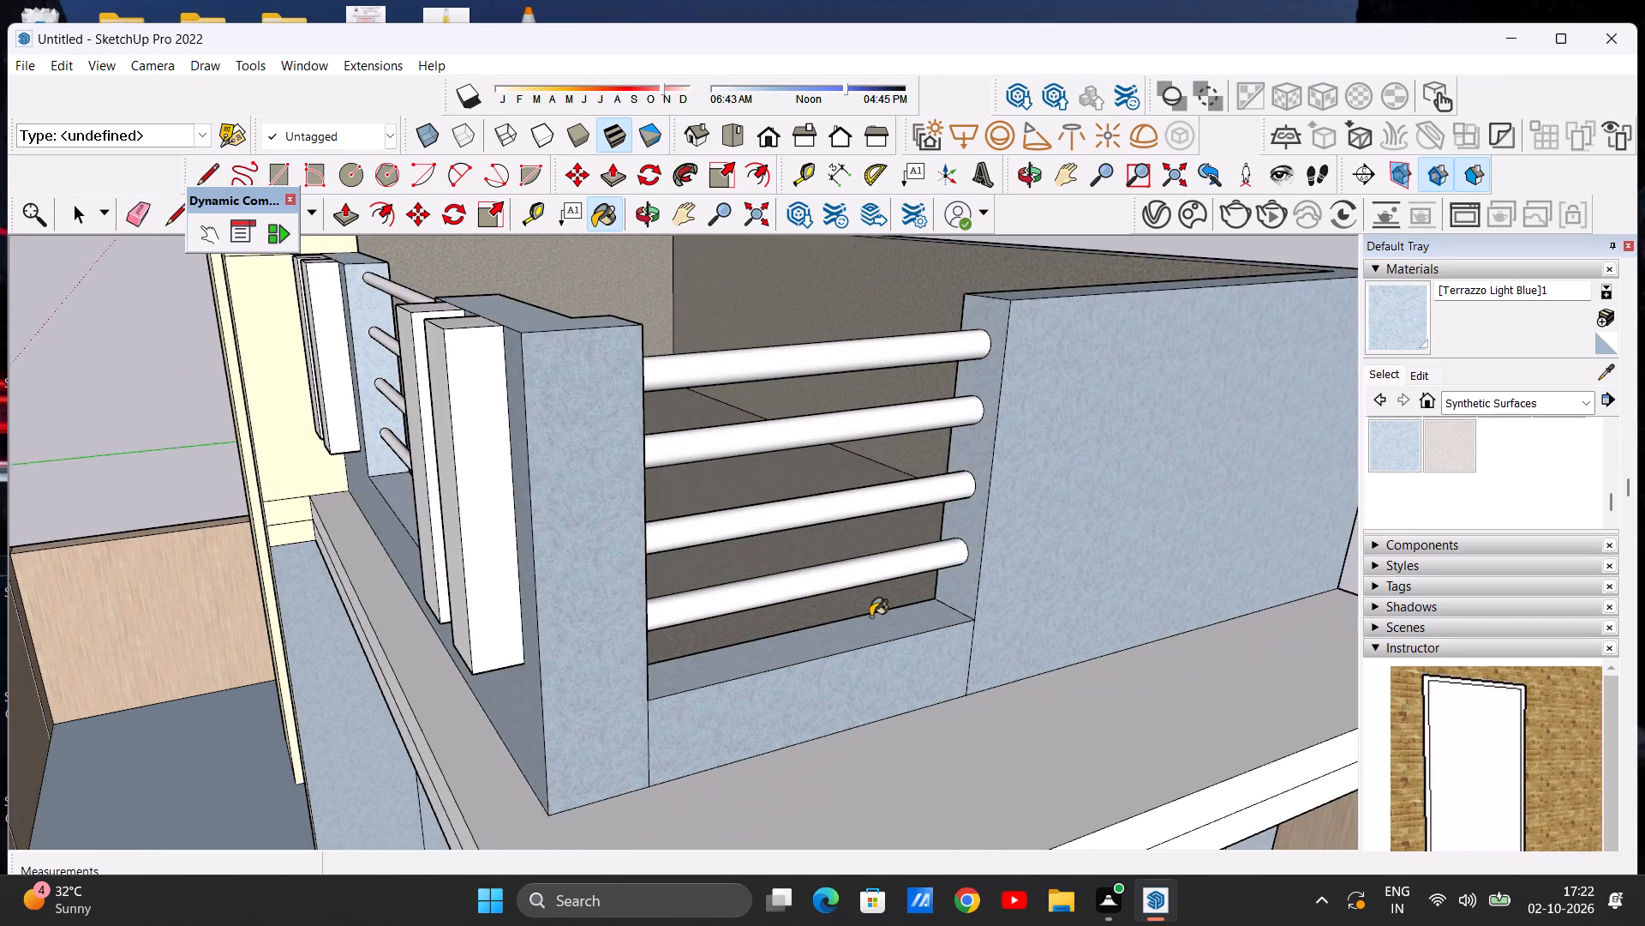
scroll(870, 616, "down", 3)
middle_click_drag(967, 580, 621, 621)
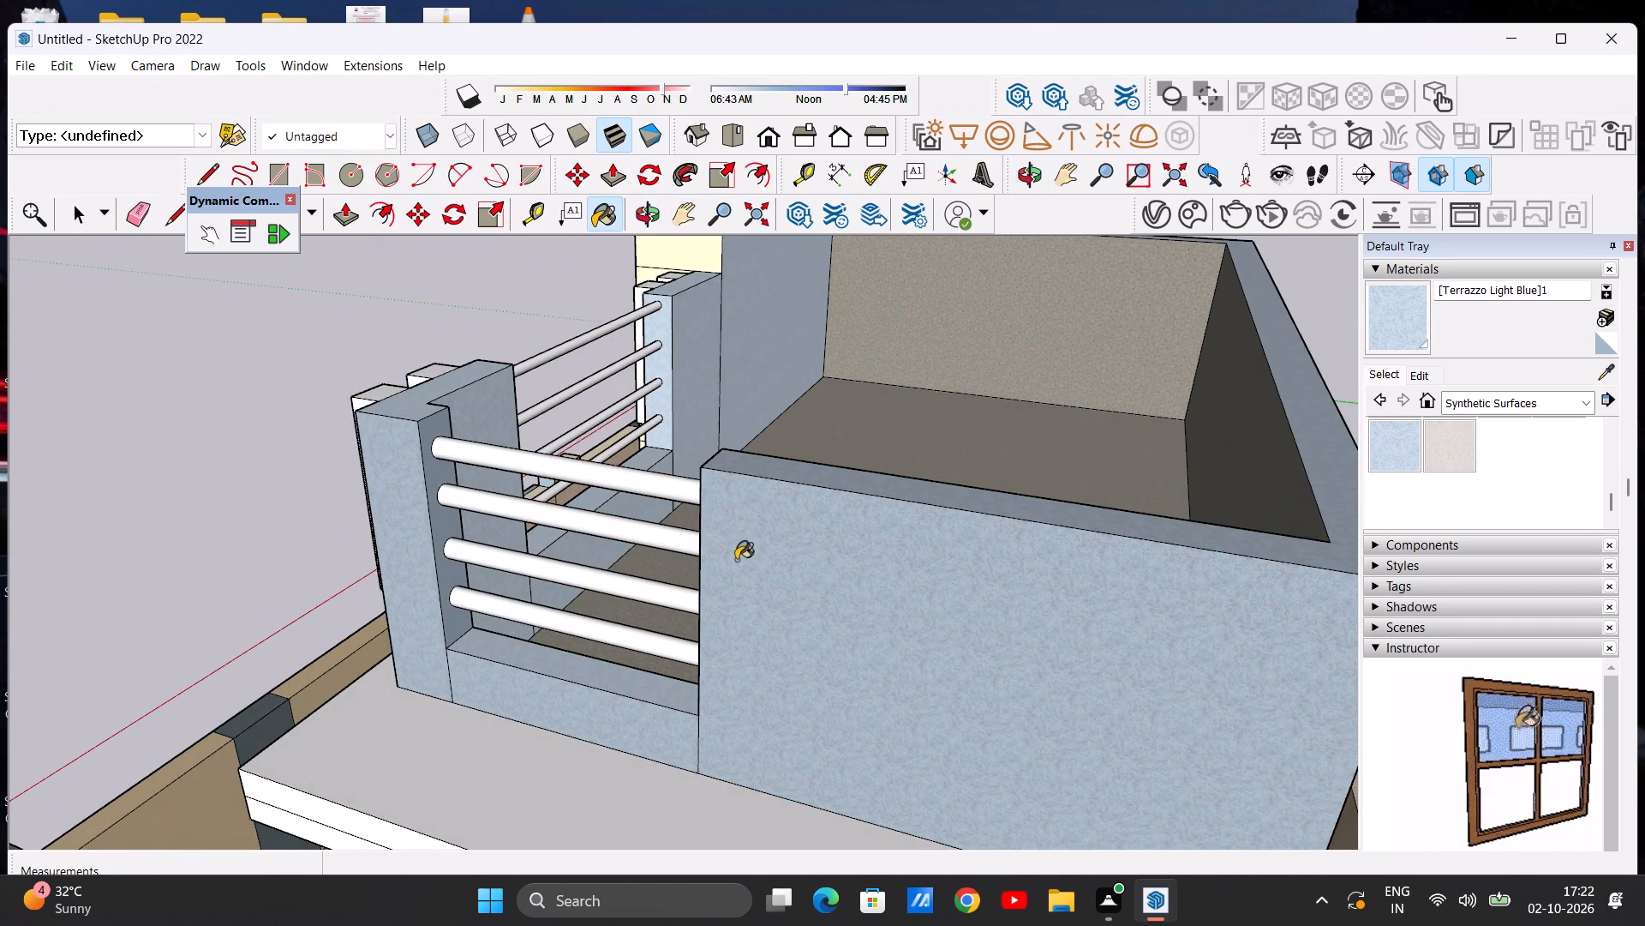
key("space")
Paint the front porch floor and its front riser face with Terrazzo Tile Light.
scroll(852, 607, "down", 15)
middle_click_drag(583, 573, 768, 573)
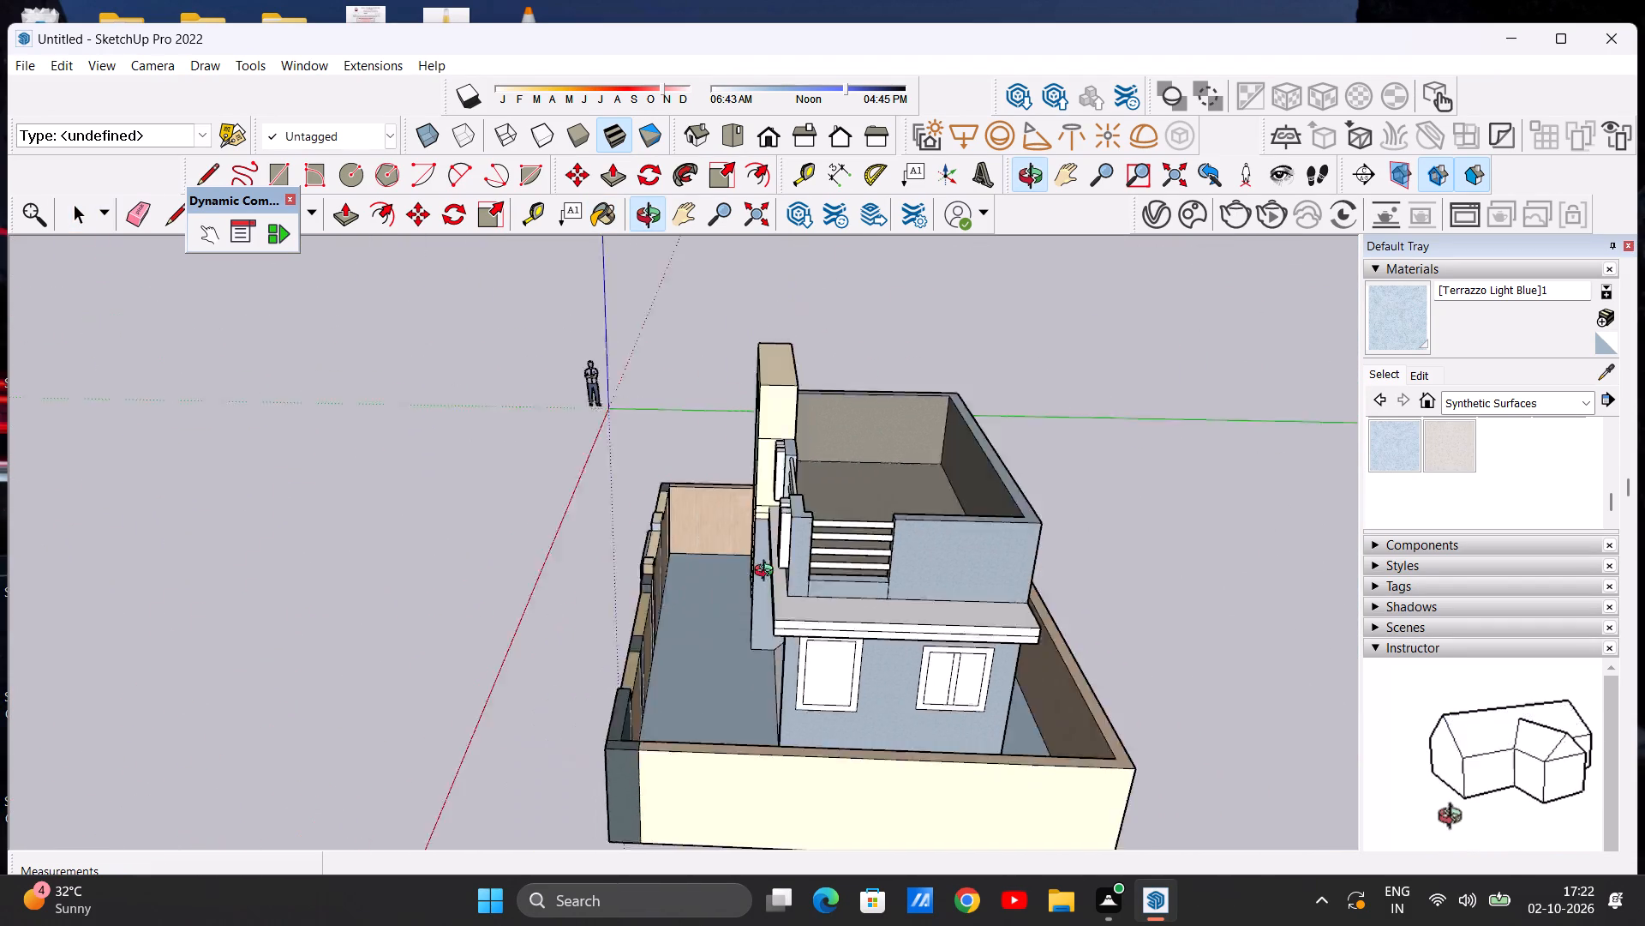
middle_click_drag(768, 573, 1256, 497)
middle_click_drag(603, 507, 679, 715)
scroll(716, 637, "up", 13)
middle_click_drag(713, 695, 735, 563)
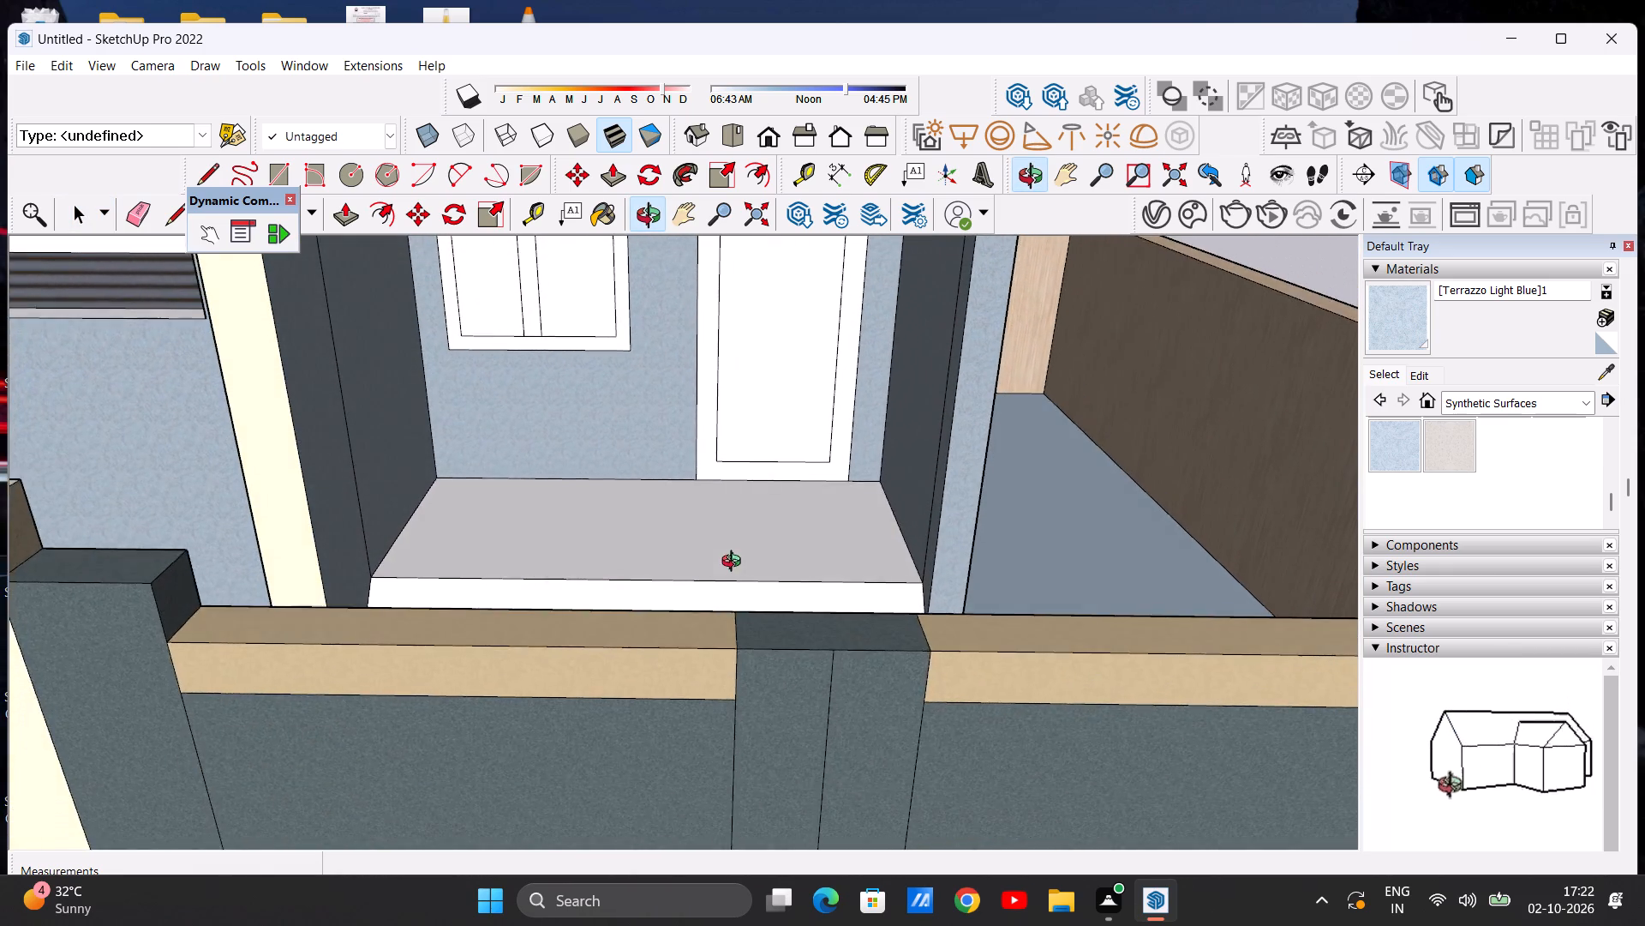
middle_click_drag(735, 563, 735, 598)
scroll(737, 611, "down", 3)
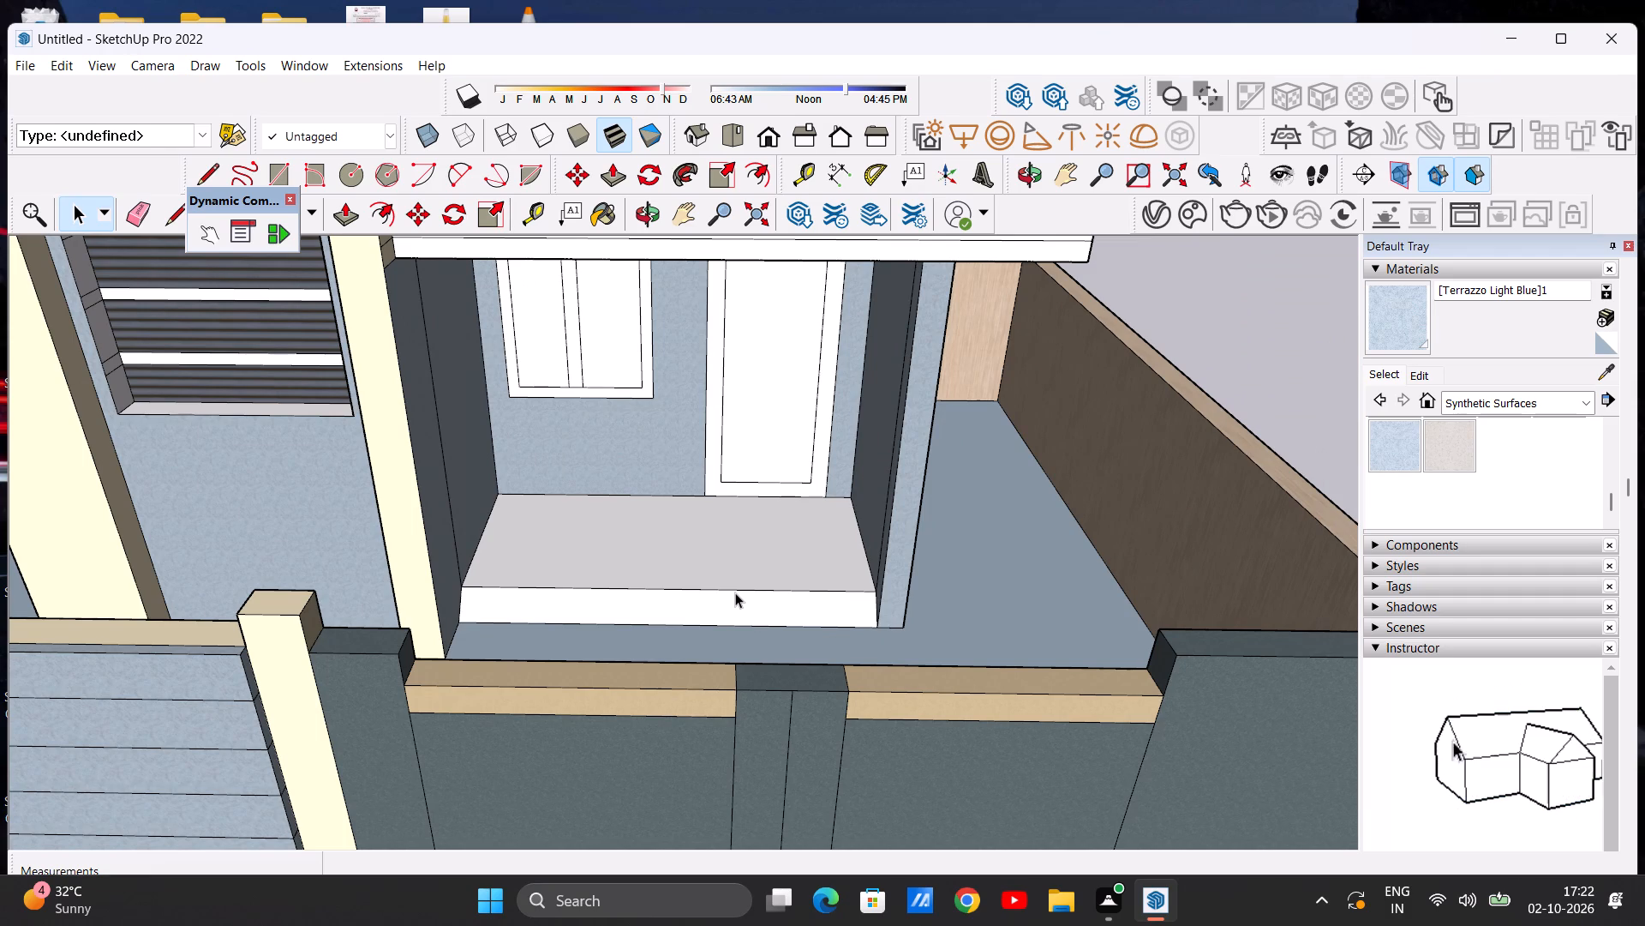
scroll(735, 592, "down", 11)
scroll(783, 556, "up", 7)
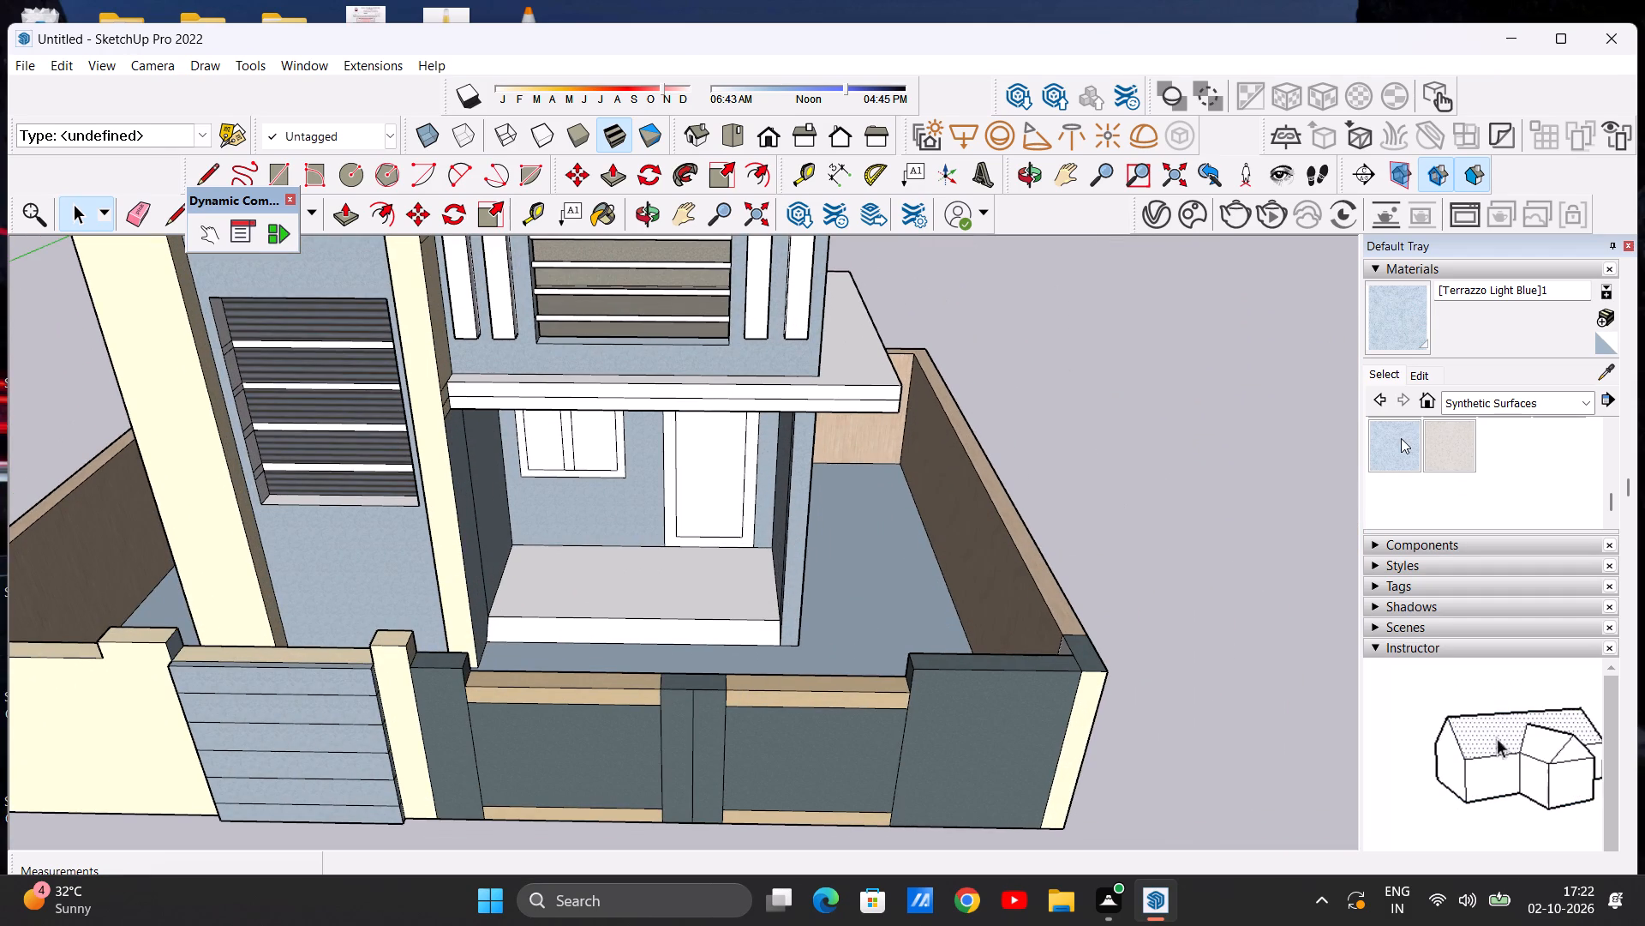
left_click(1436, 446)
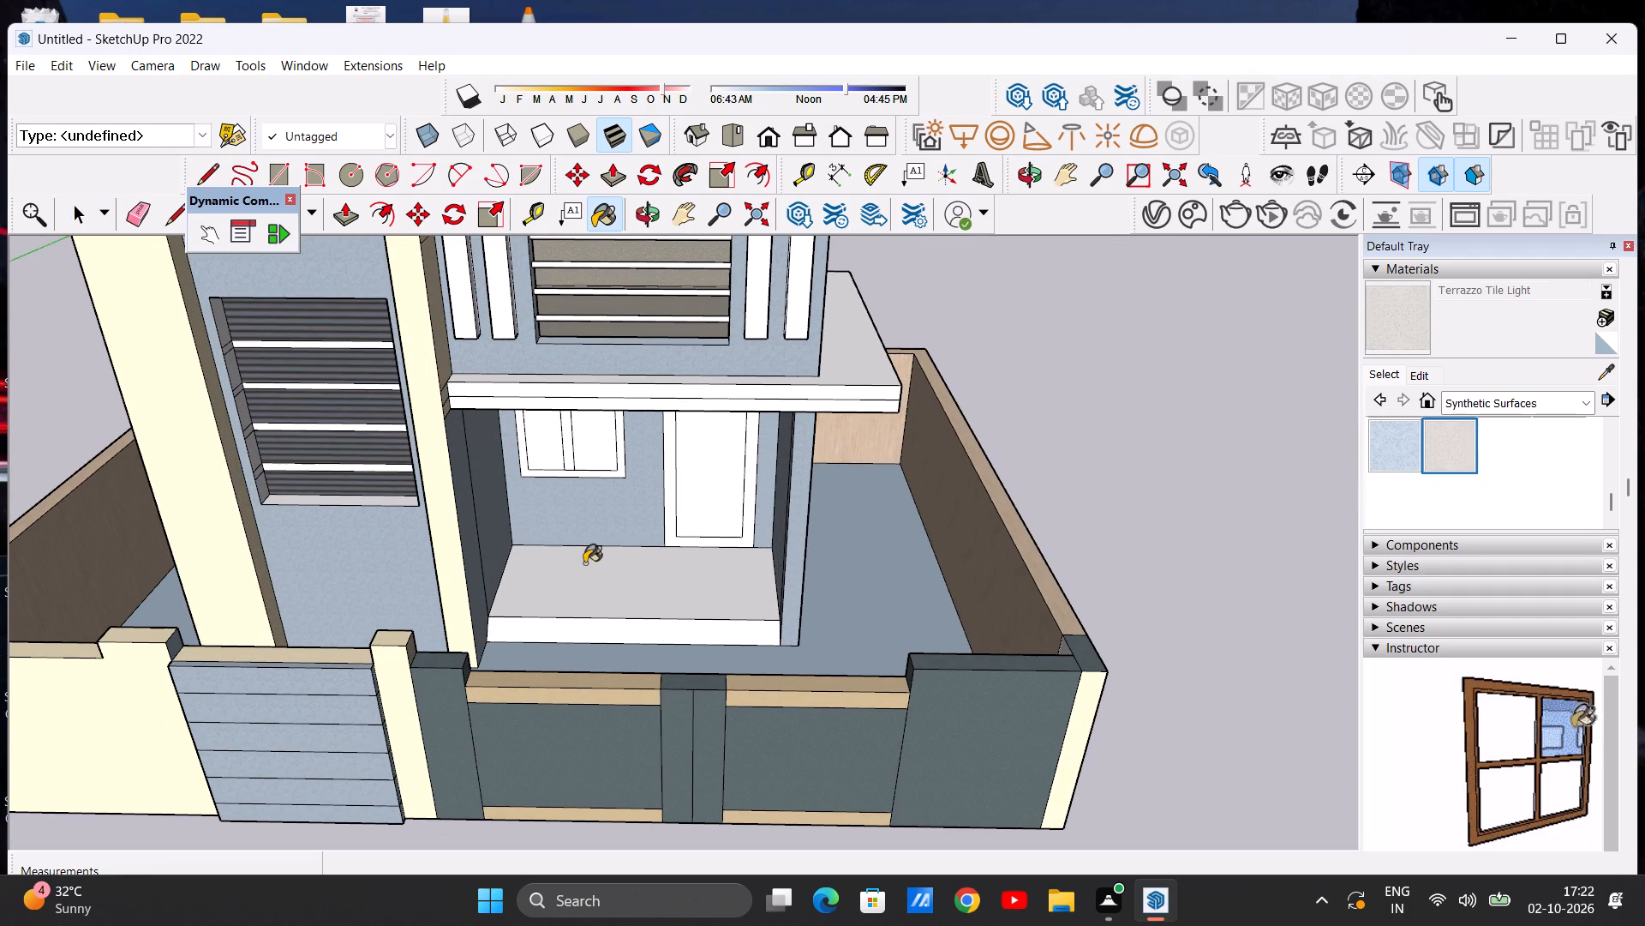
left_click(619, 568)
scroll(625, 660, "up", 13)
left_click(642, 608)
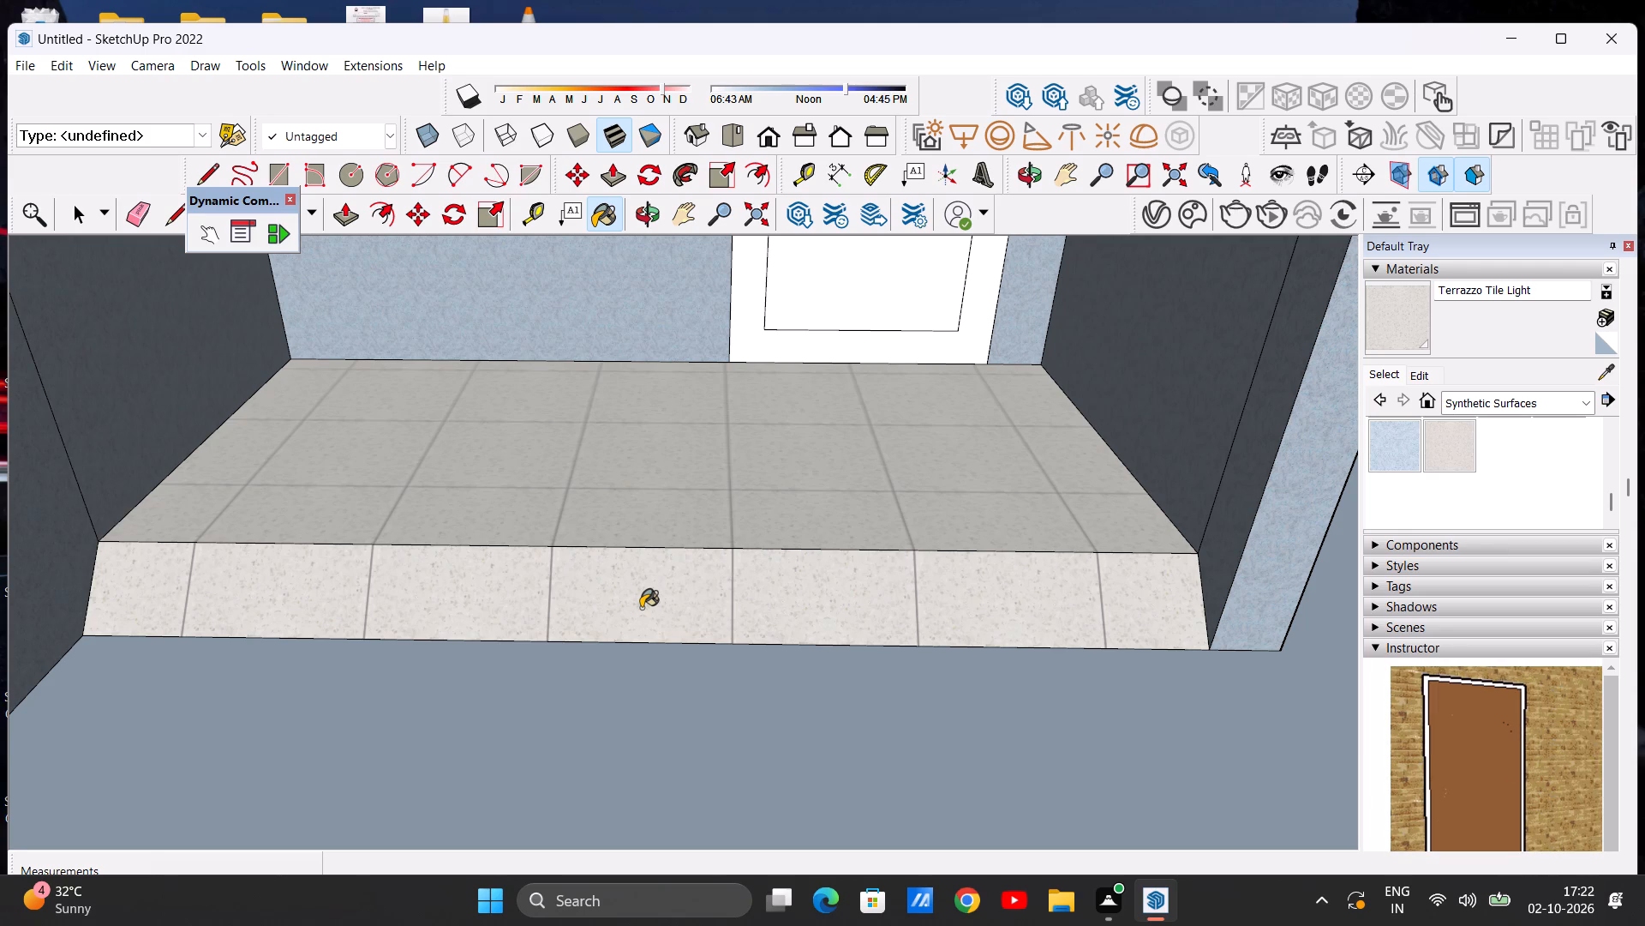
scroll(641, 608, "down", 12)
key("space")
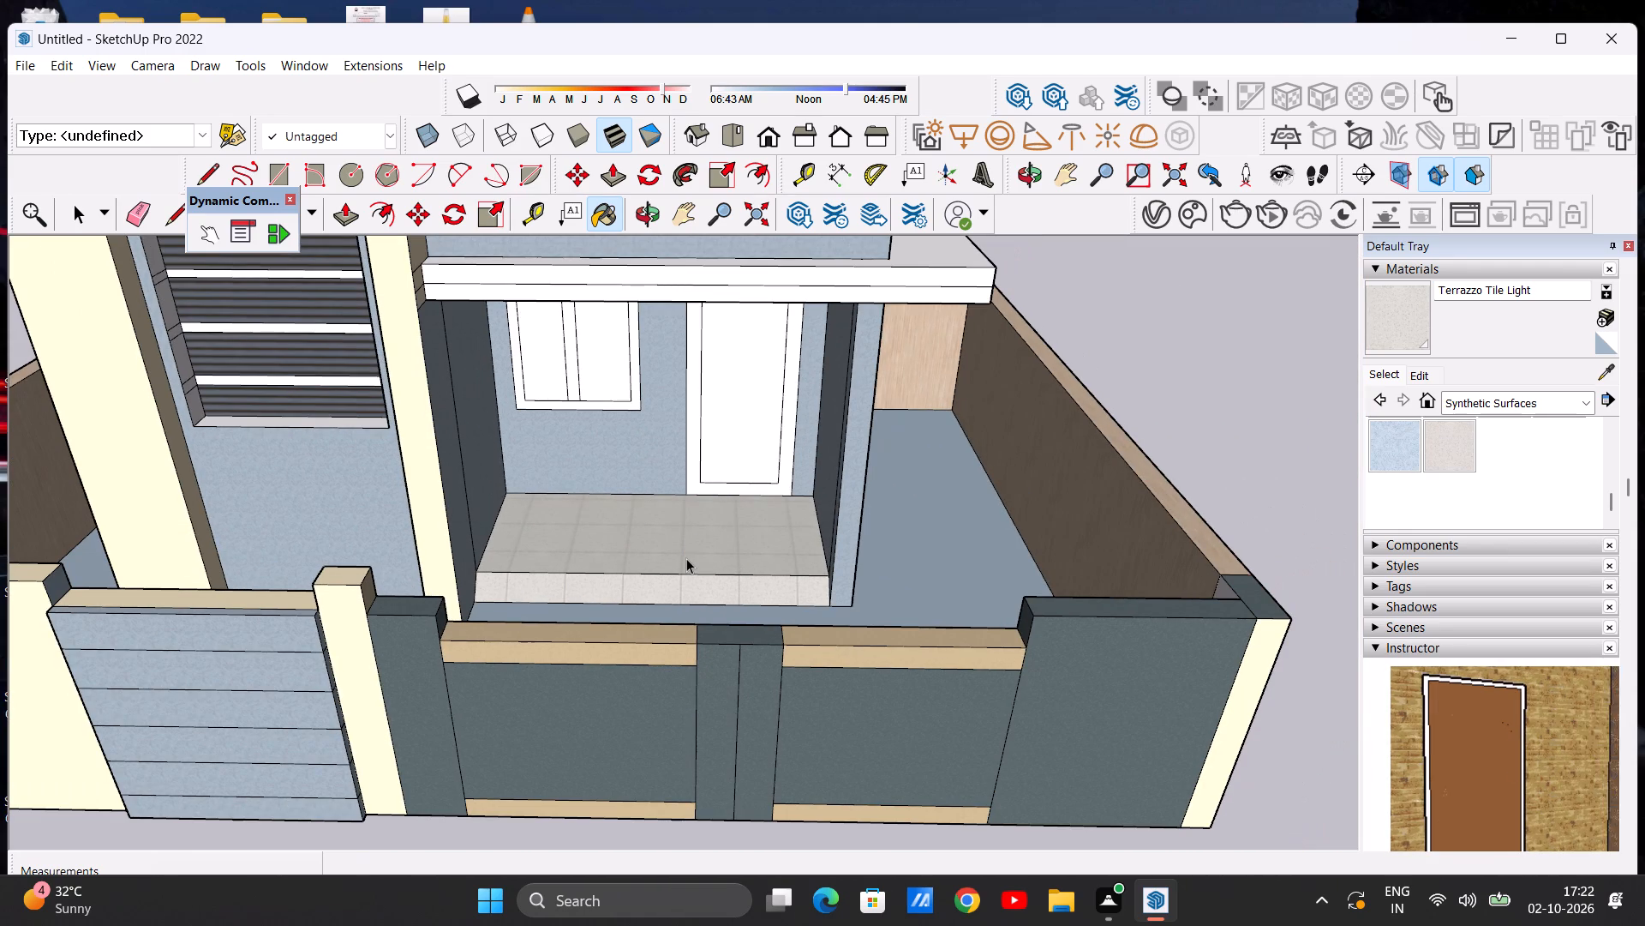
Examine the house's front elevation, then the porch's still-unpainted window and door up close.
scroll(679, 542, "down", 2)
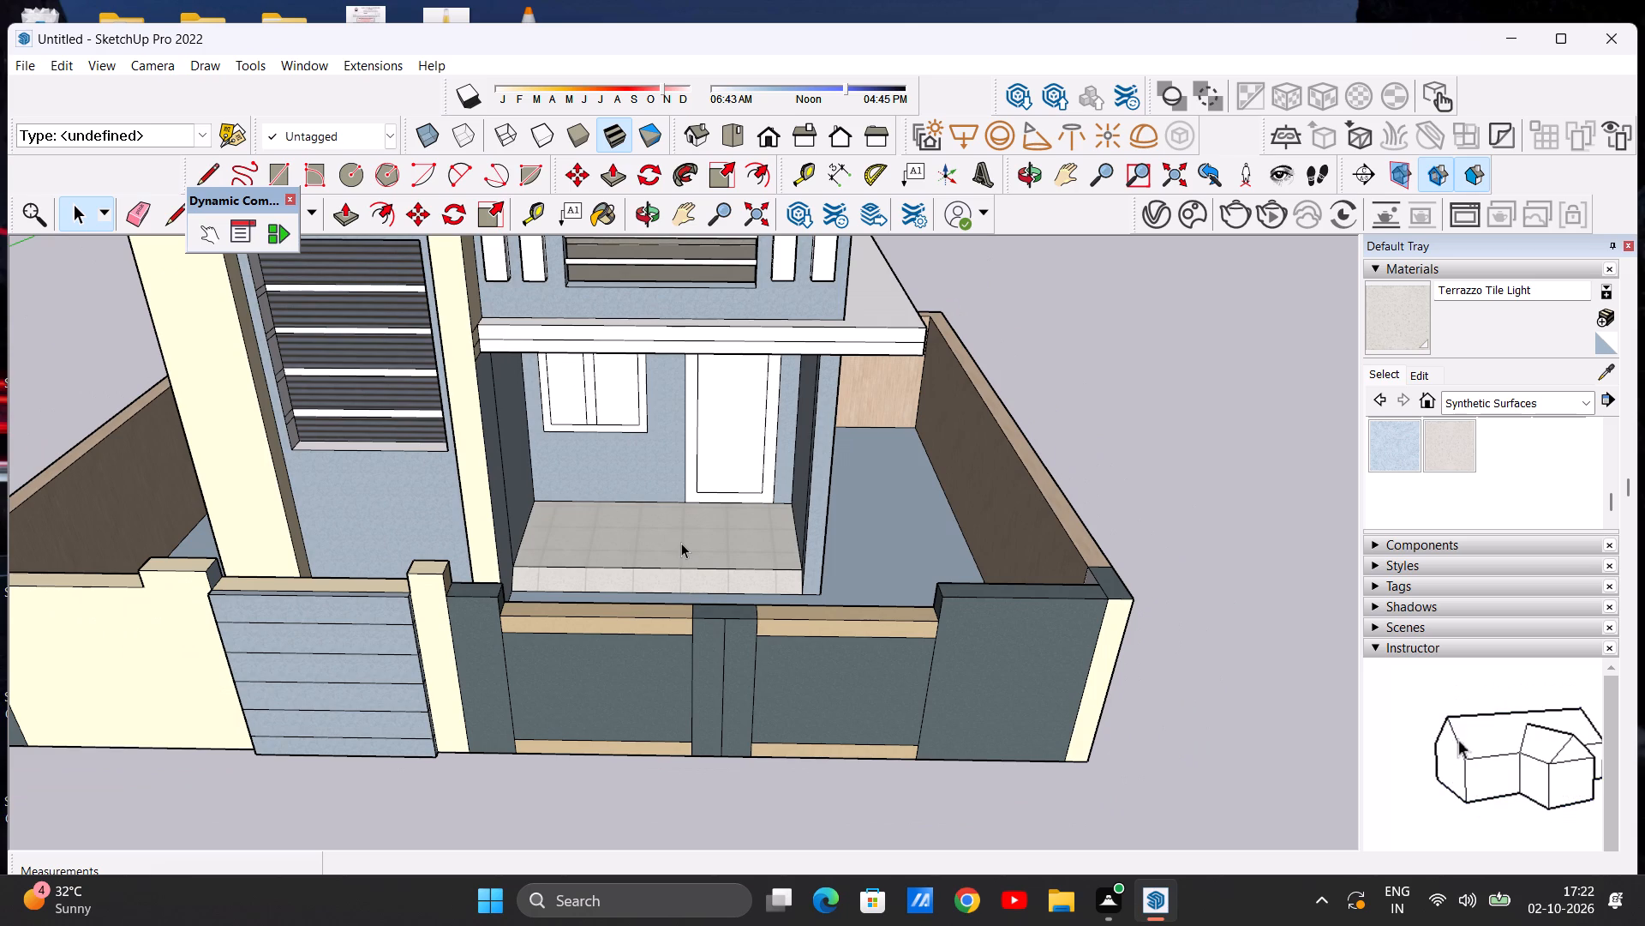
scroll(681, 543, "down", 11)
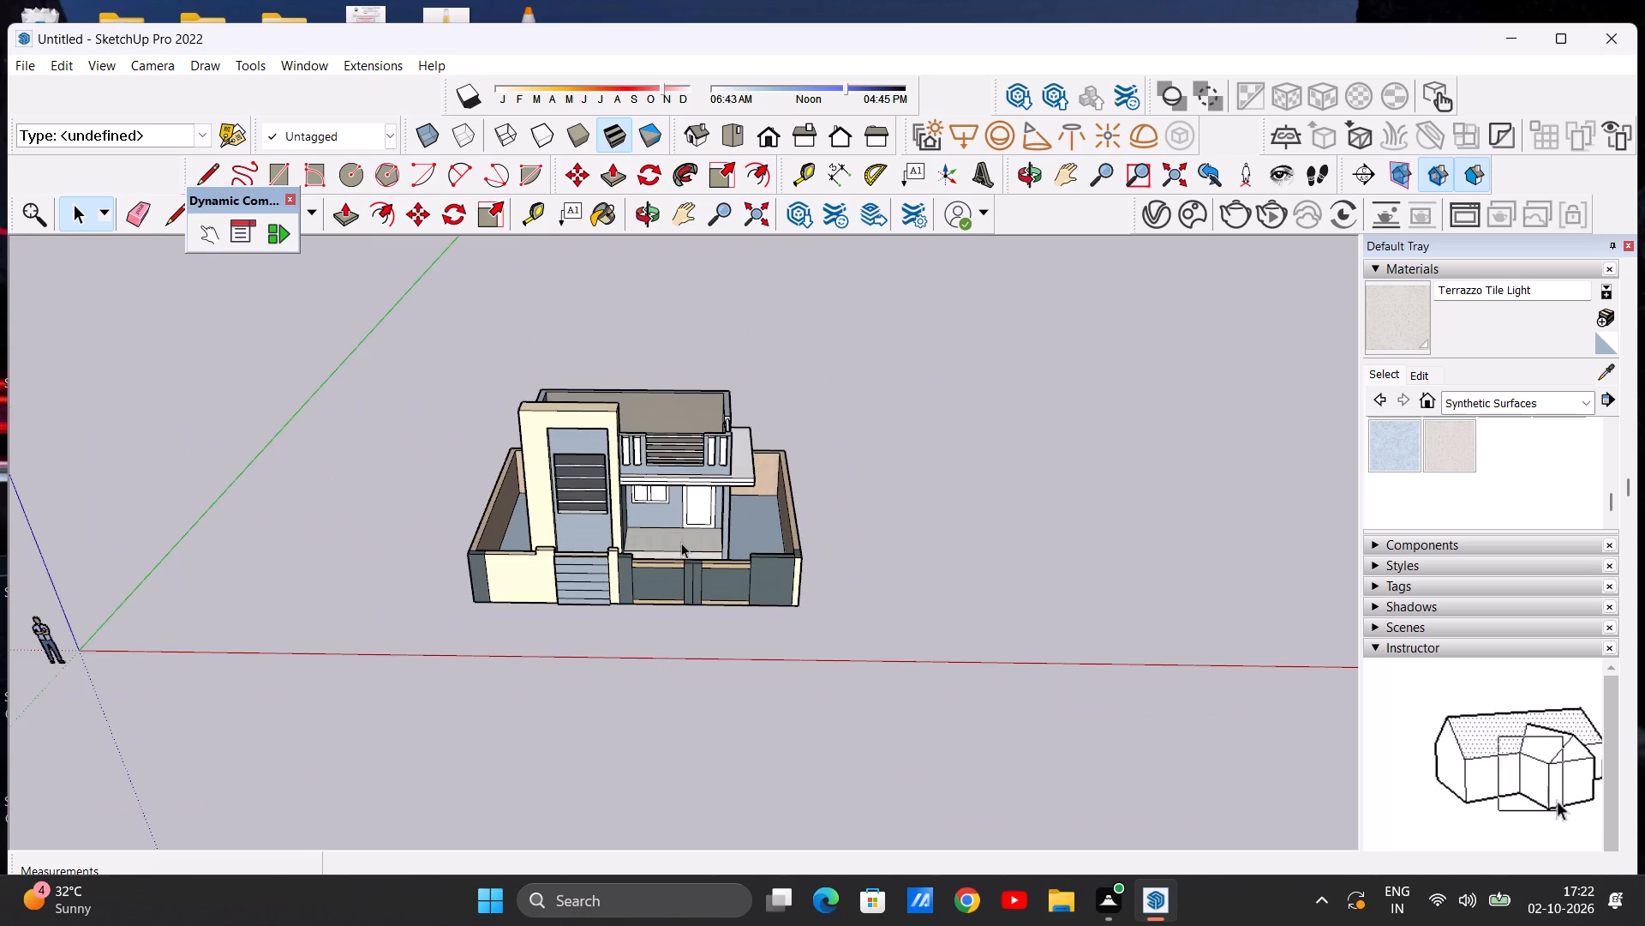
middle_click_drag(664, 552, 679, 356)
scroll(682, 515, "up", 7)
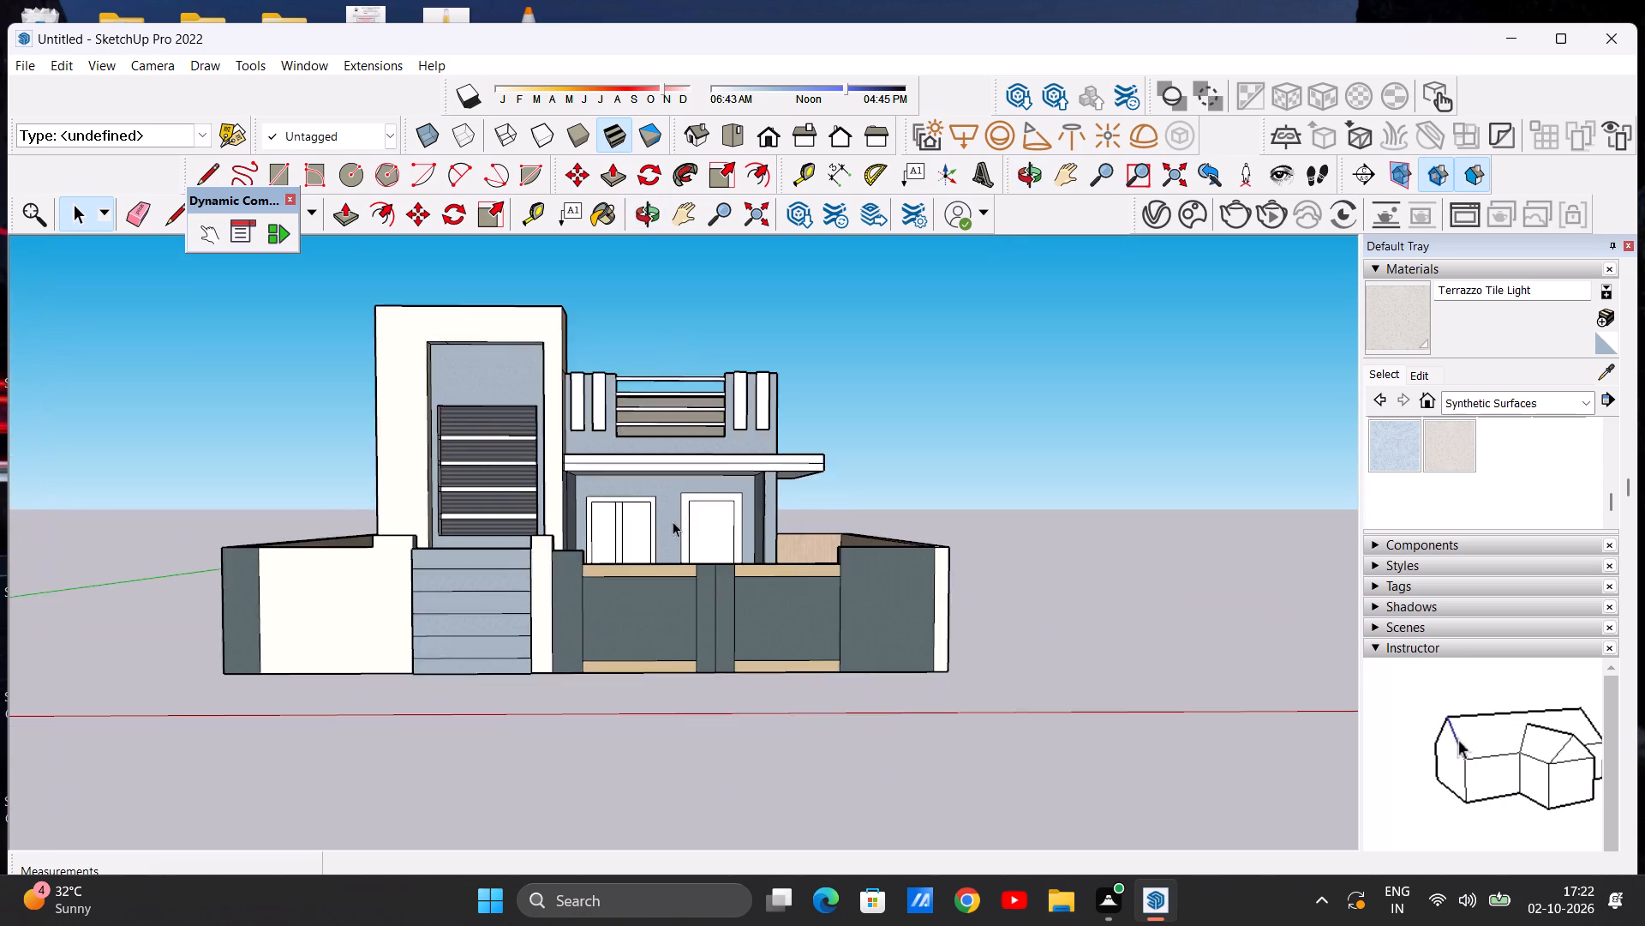
scroll(673, 521, "up", 5)
middle_click_drag(679, 578, 662, 664)
scroll(784, 483, "up", 3)
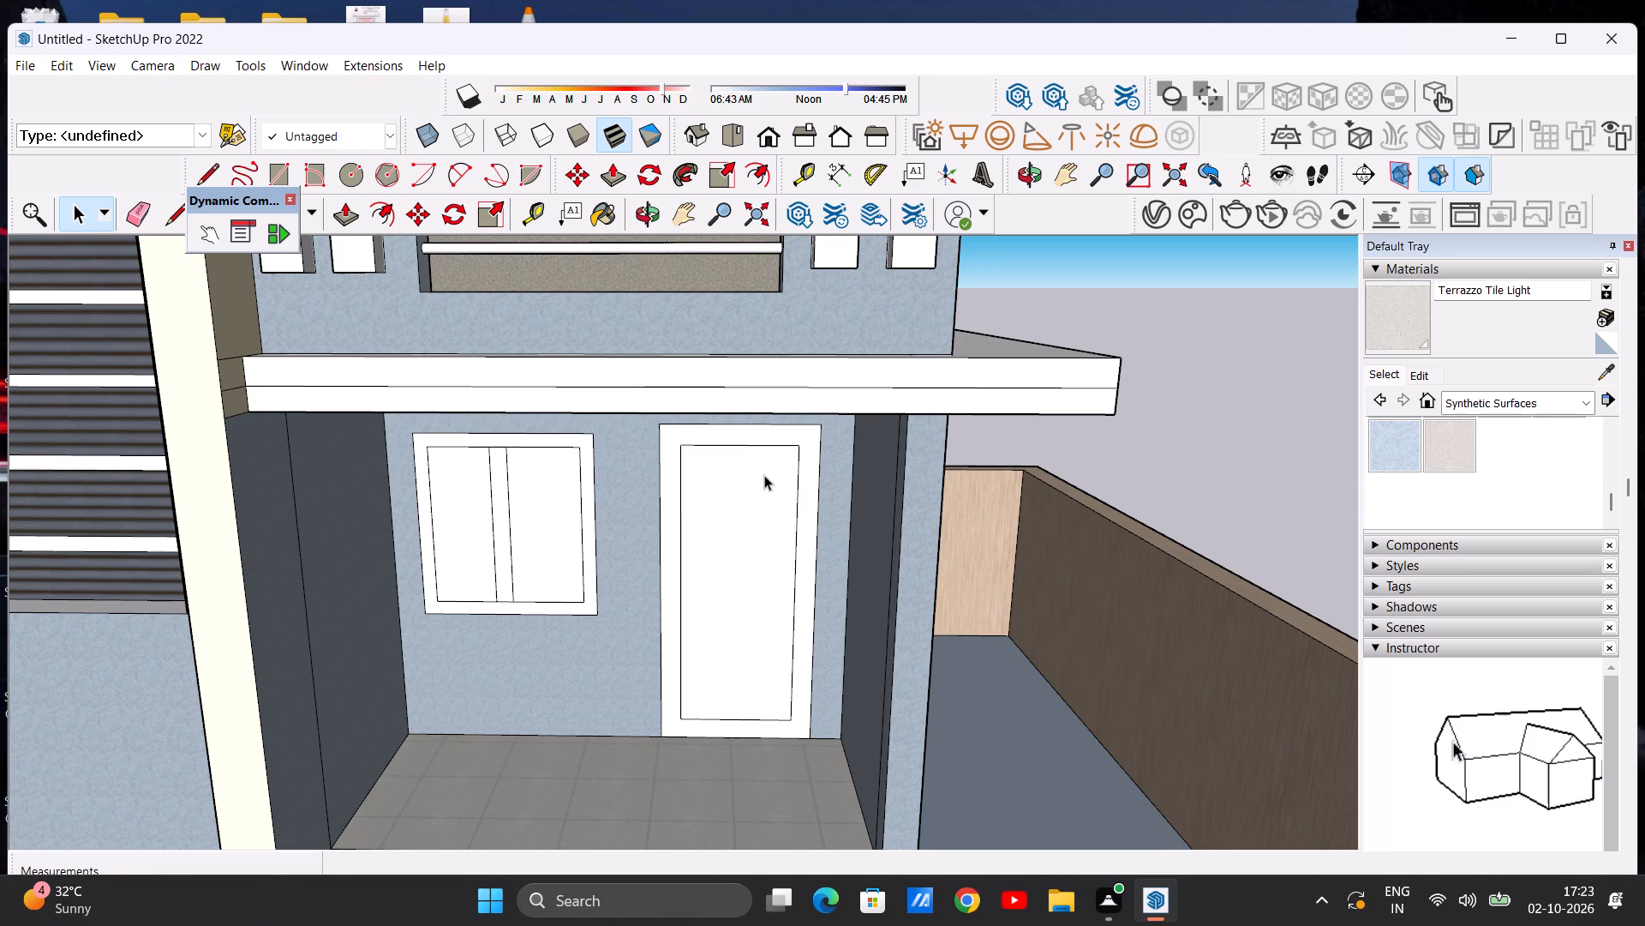
scroll(708, 496, "down", 9)
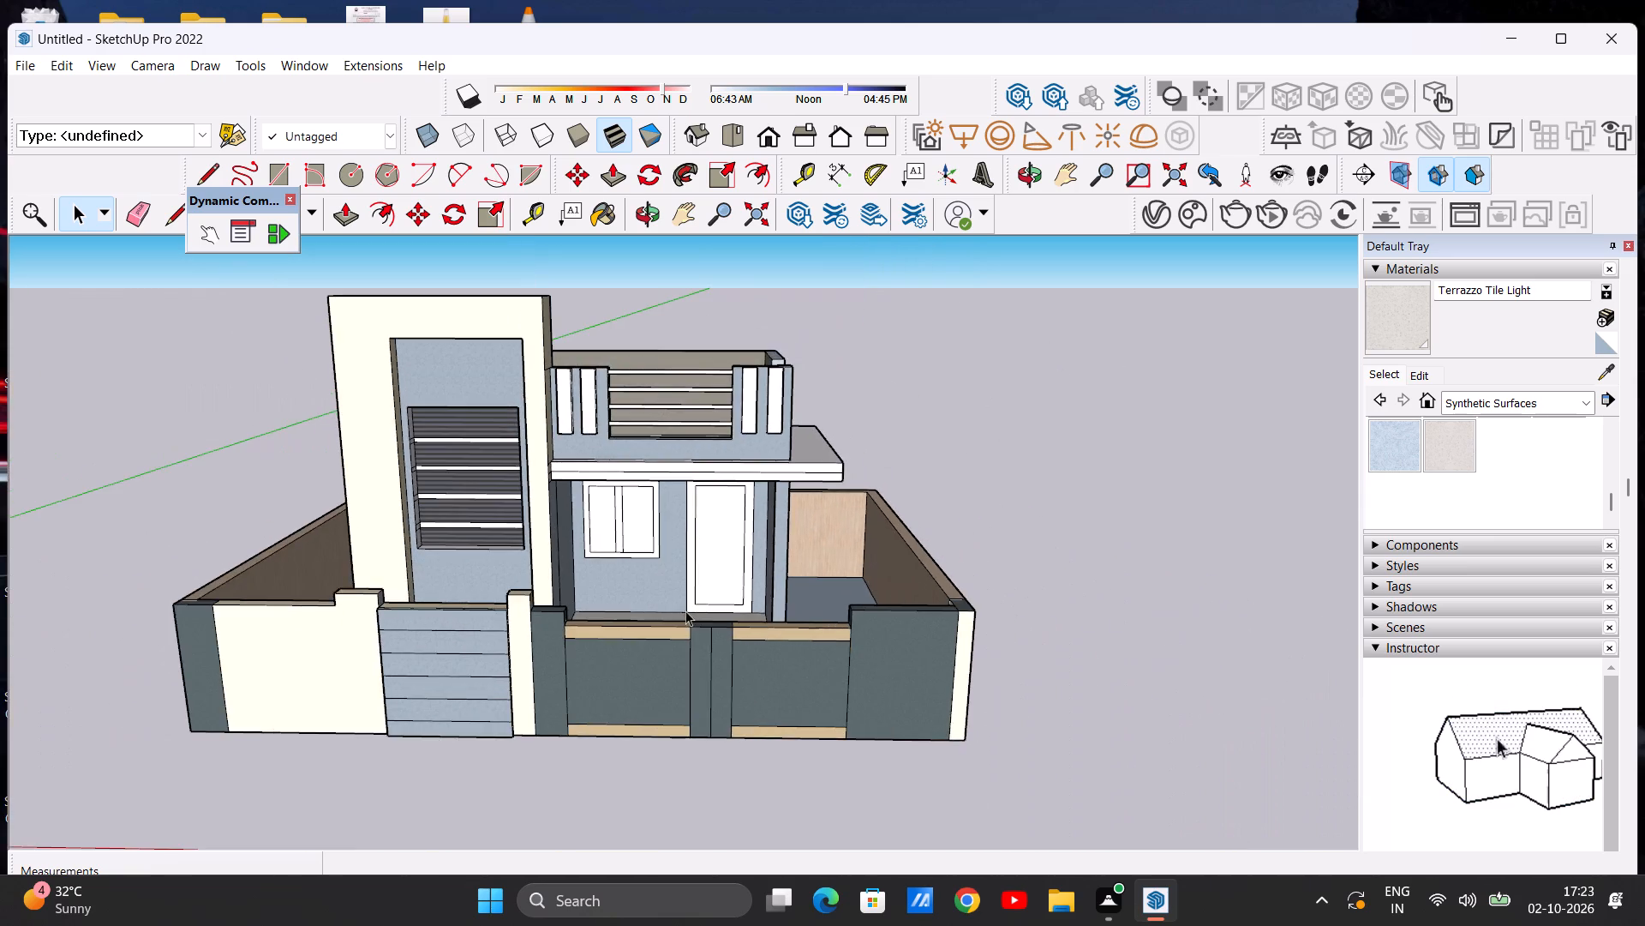
middle_click_drag(685, 611, 691, 551)
scroll(644, 514, "up", 6)
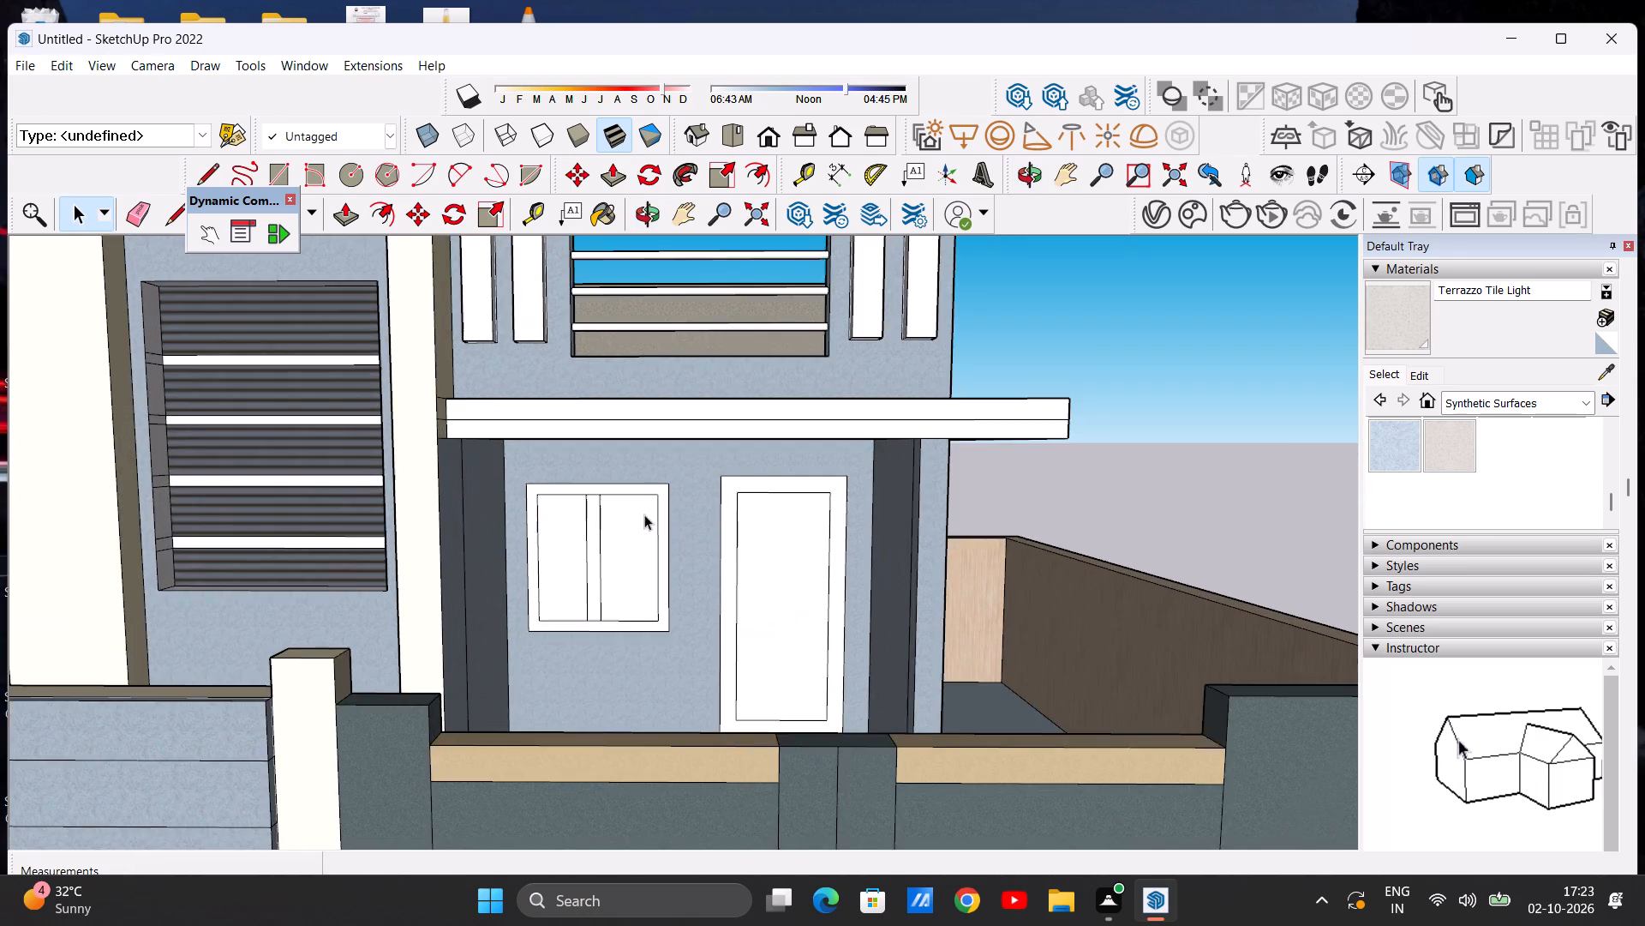
scroll(732, 538, "up", 4)
scroll(683, 568, "down", 4)
scroll(779, 581, "up", 6)
scroll(733, 585, "down", 4)
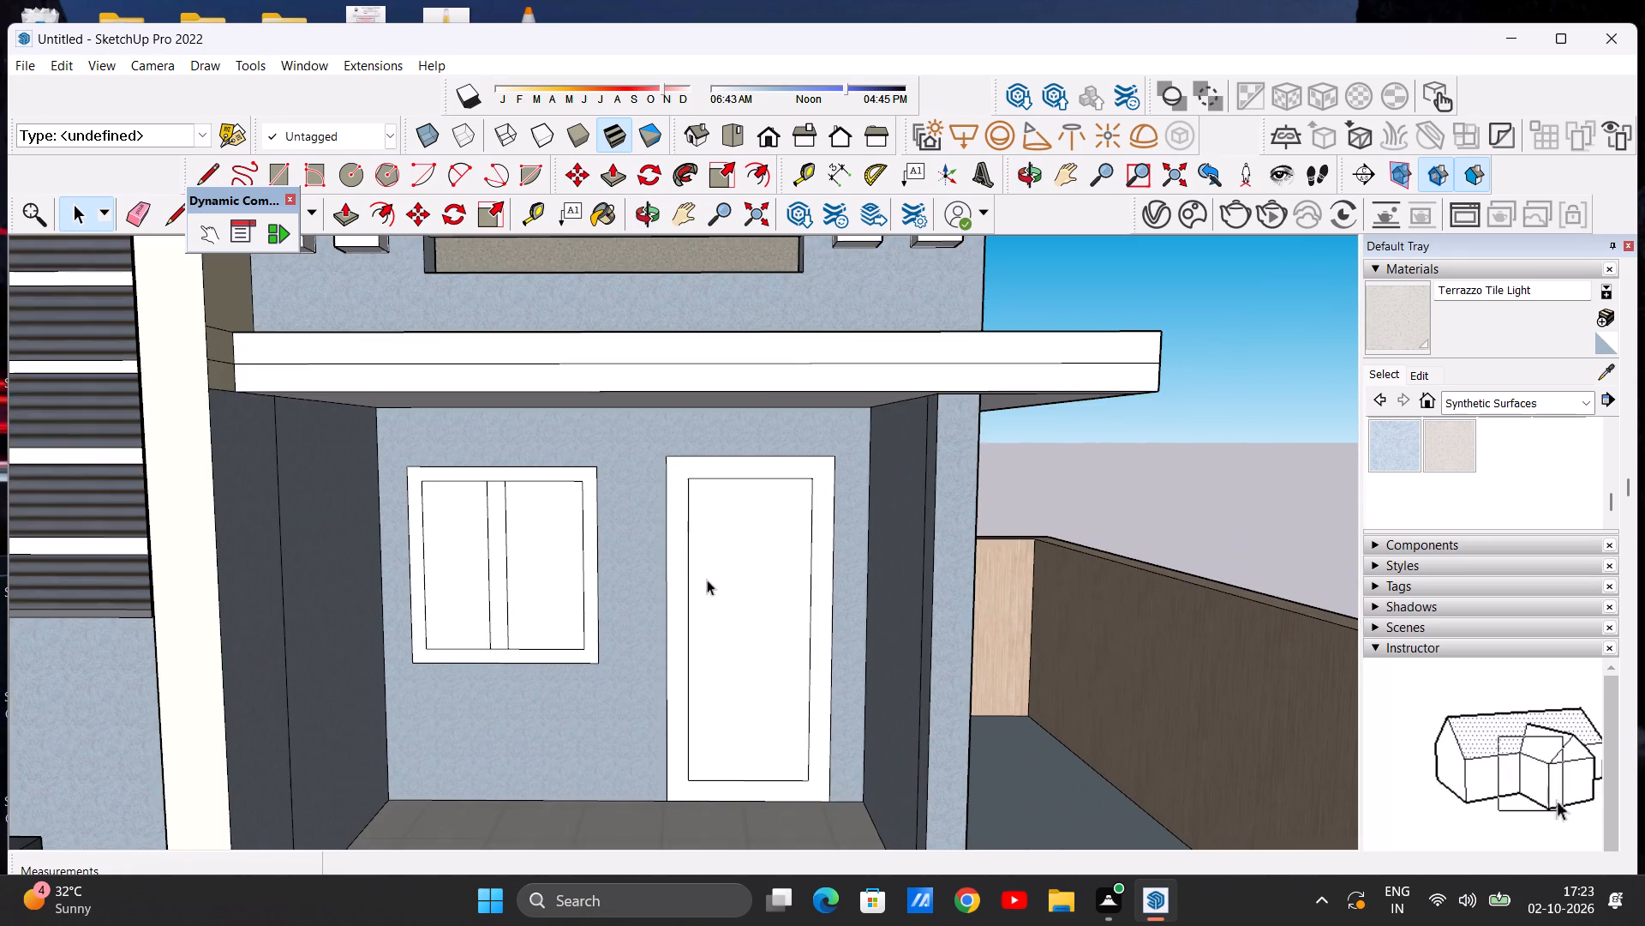
middle_click_drag(750, 628, 721, 675)
scroll(862, 550, "up", 5)
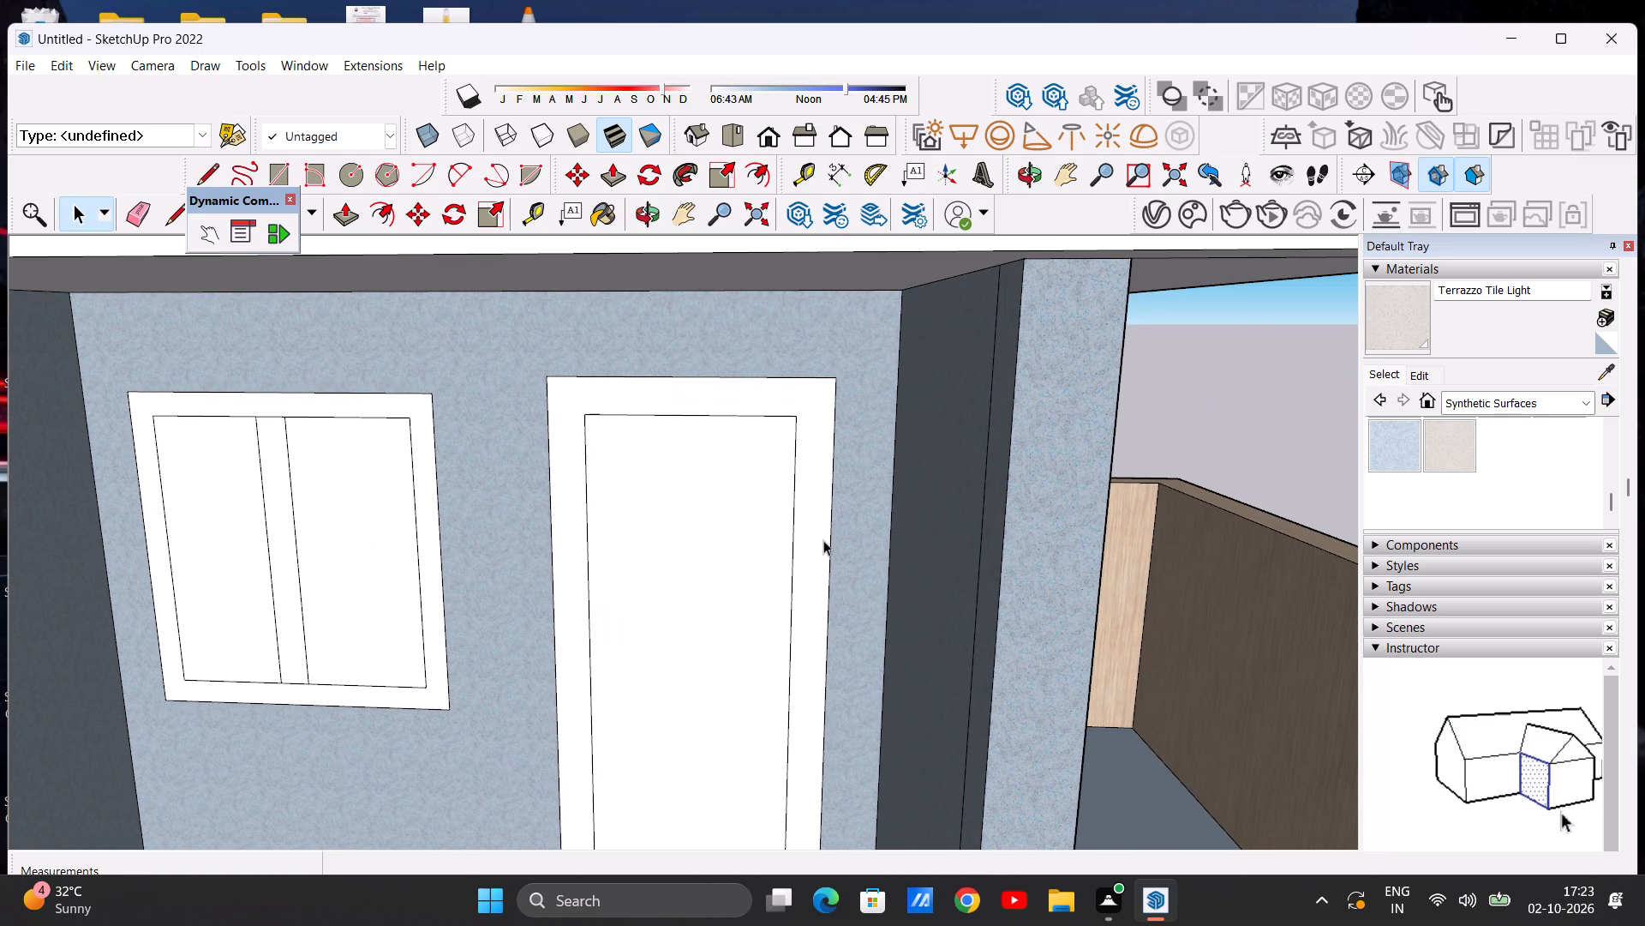
scroll(823, 540, "down", 7)
scroll(784, 664, "up", 2)
scroll(845, 512, "up", 1)
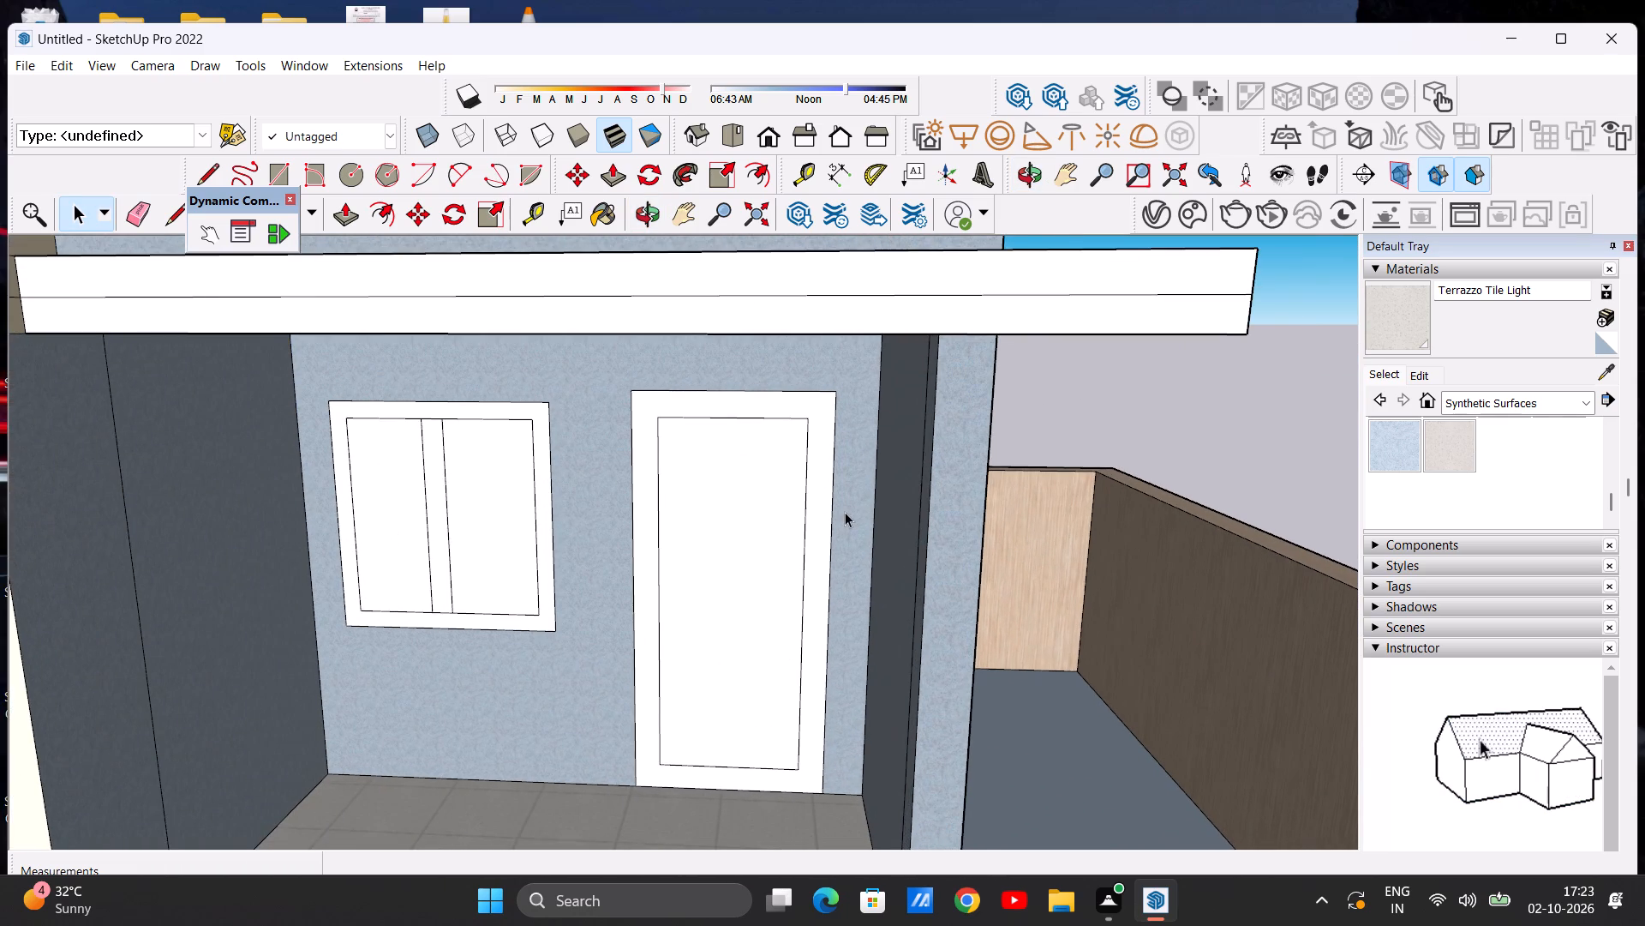
scroll(845, 512, "up", 1)
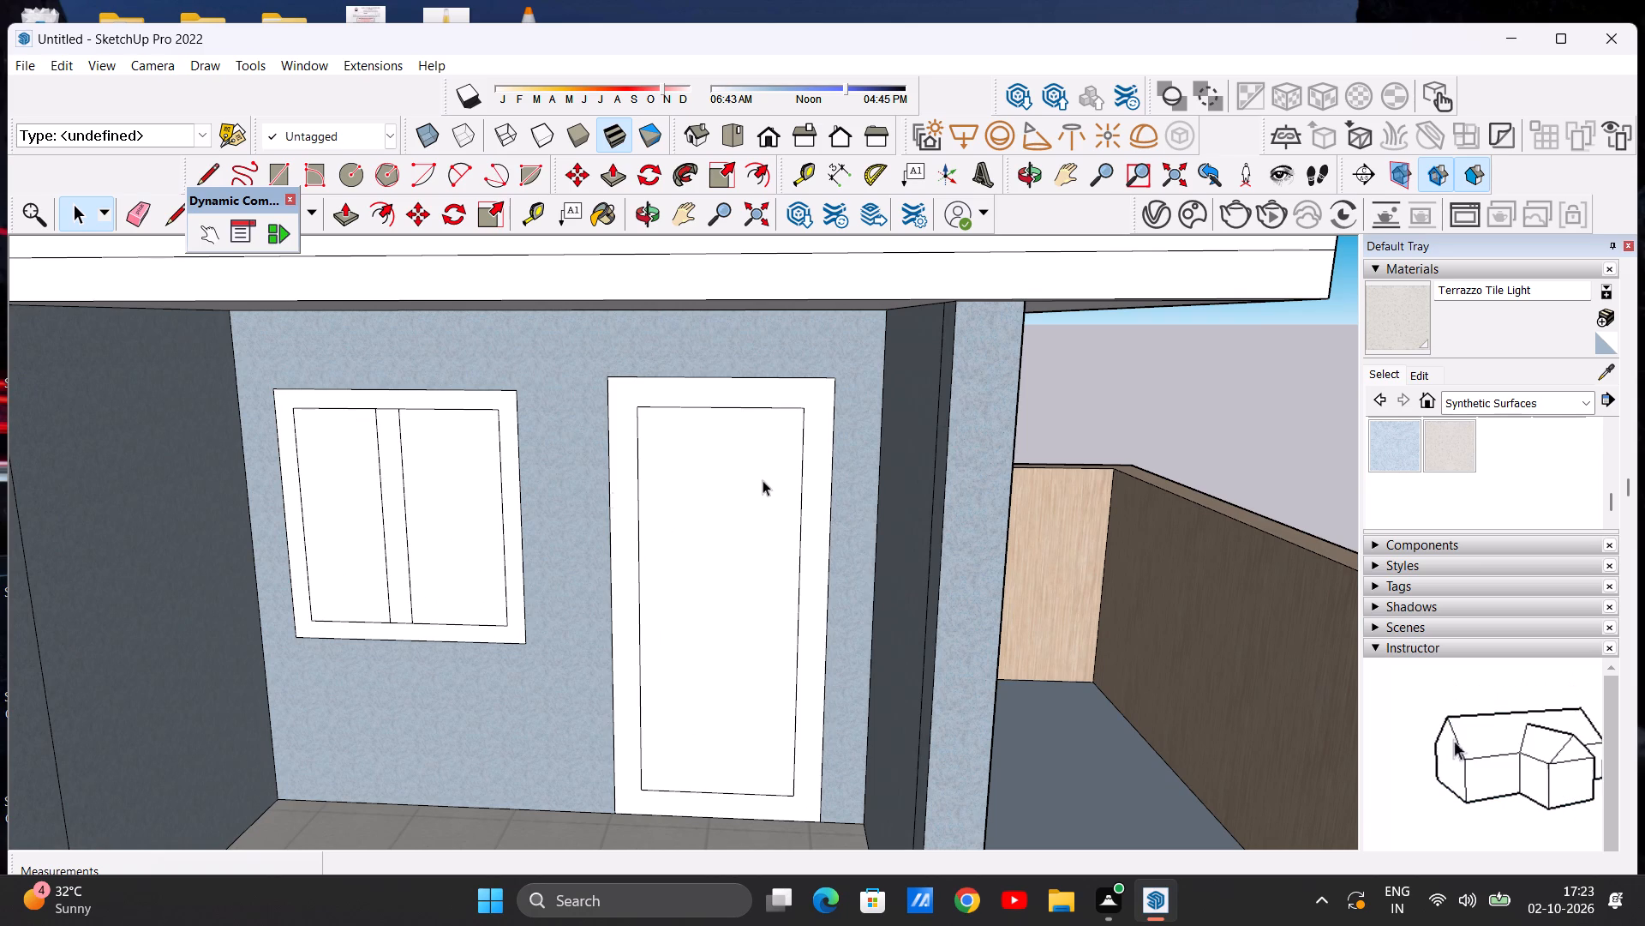
Paint the porch door's frame with Wood Veneer 01 from the Wood materials.
scroll(1534, 482, "up", 2)
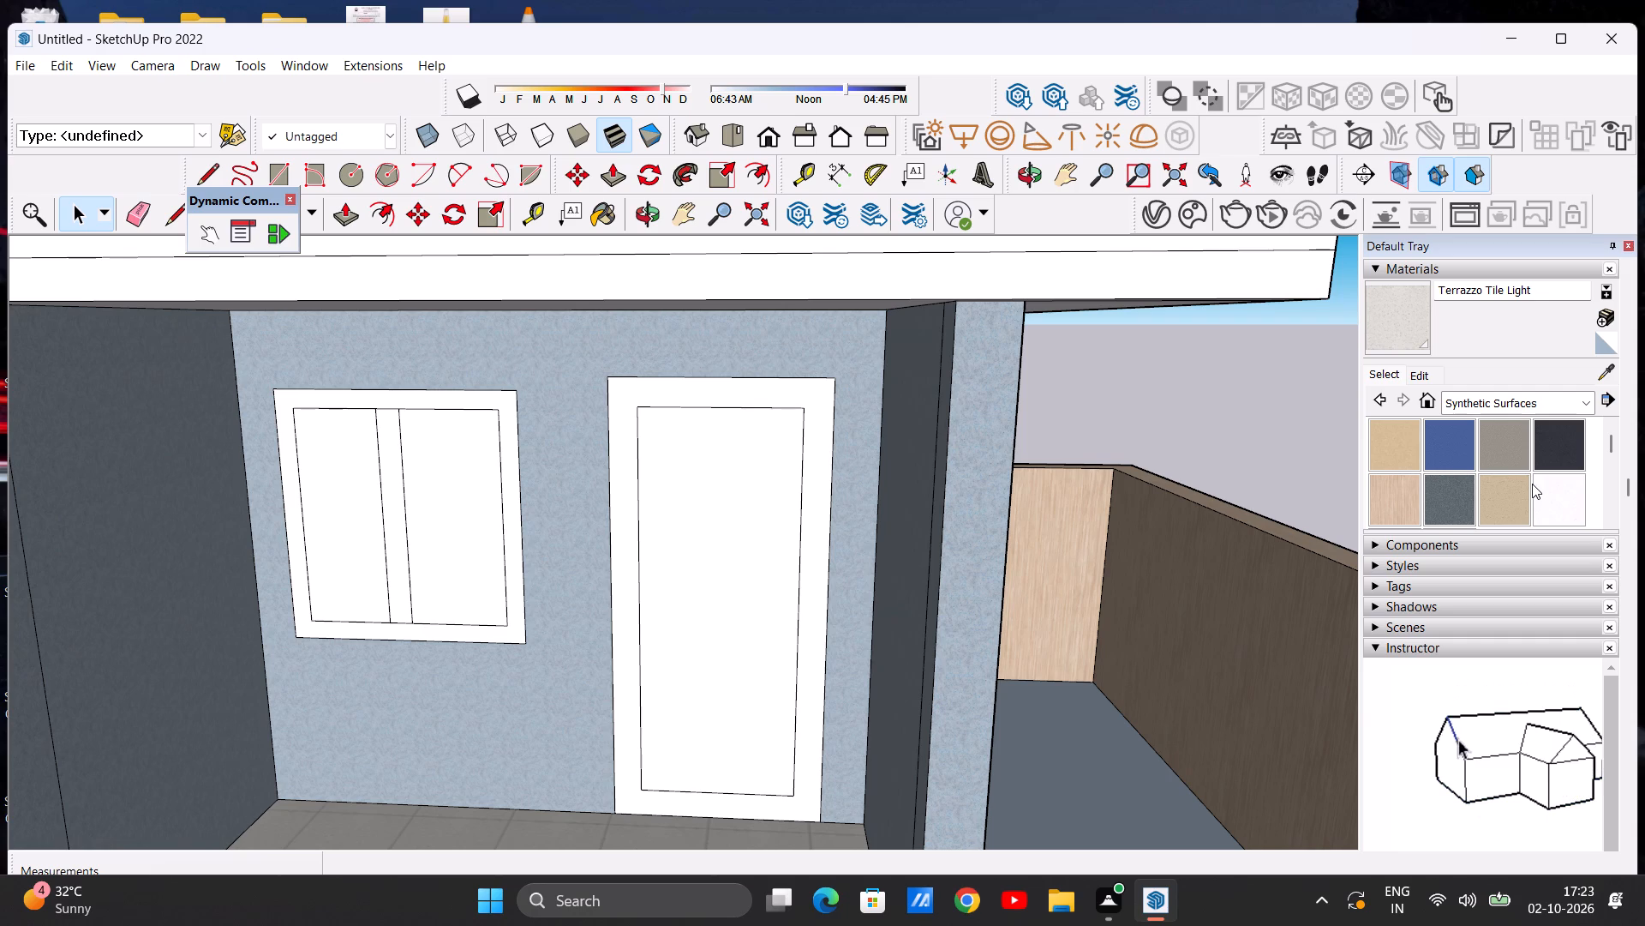
scroll(1376, 497, "down", 1)
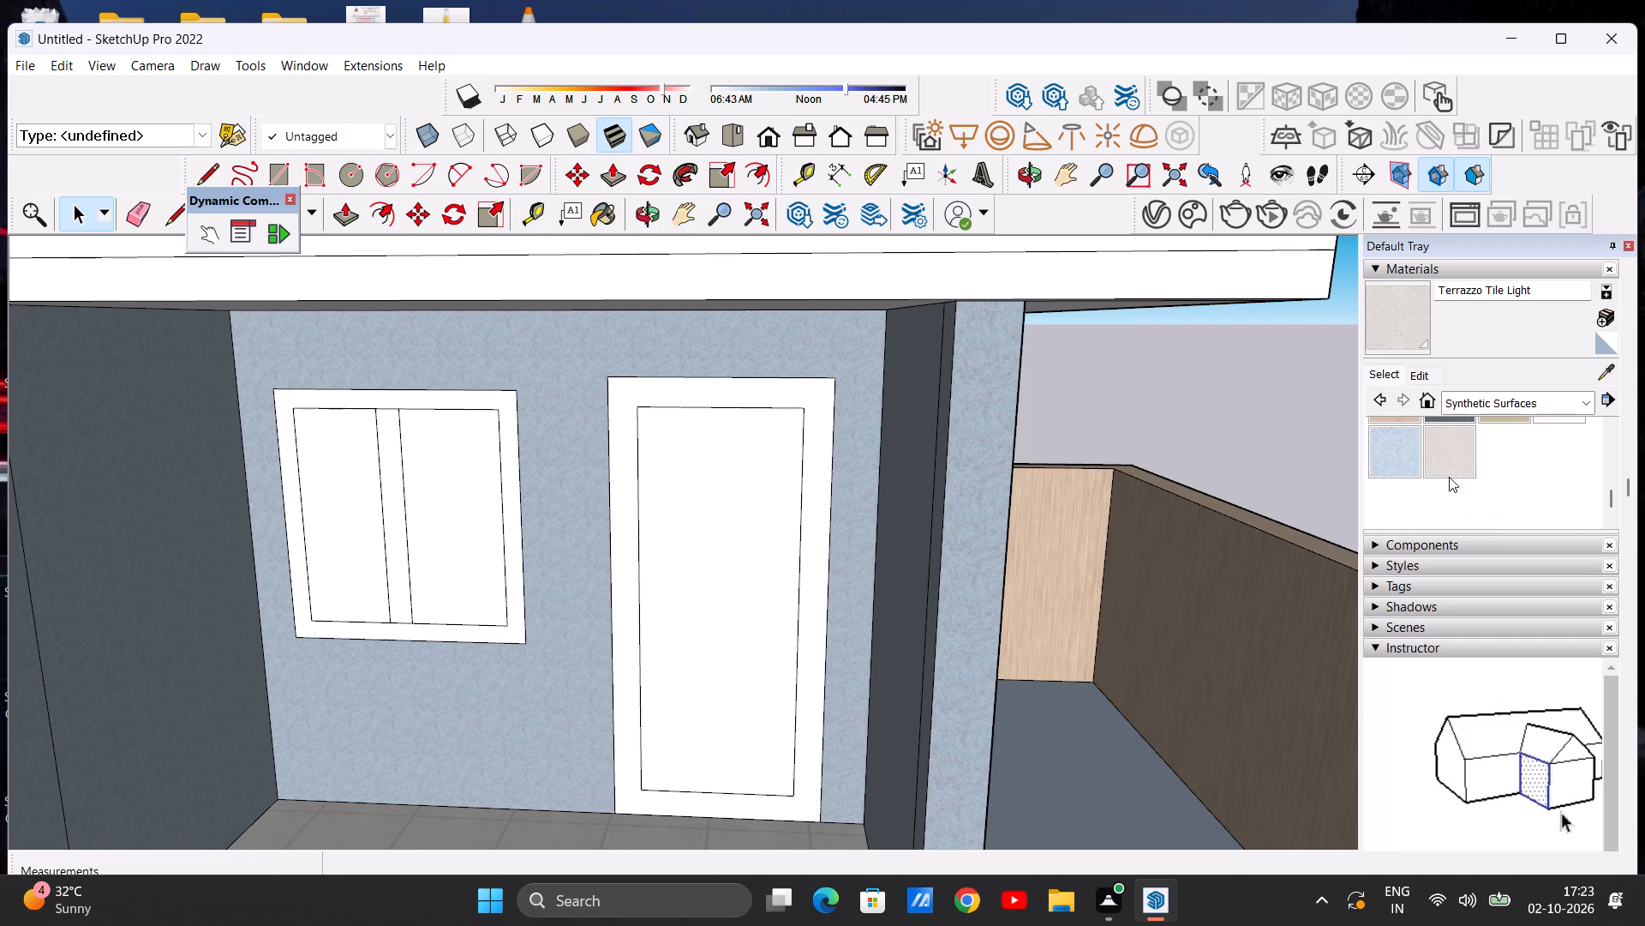
left_click(1586, 400)
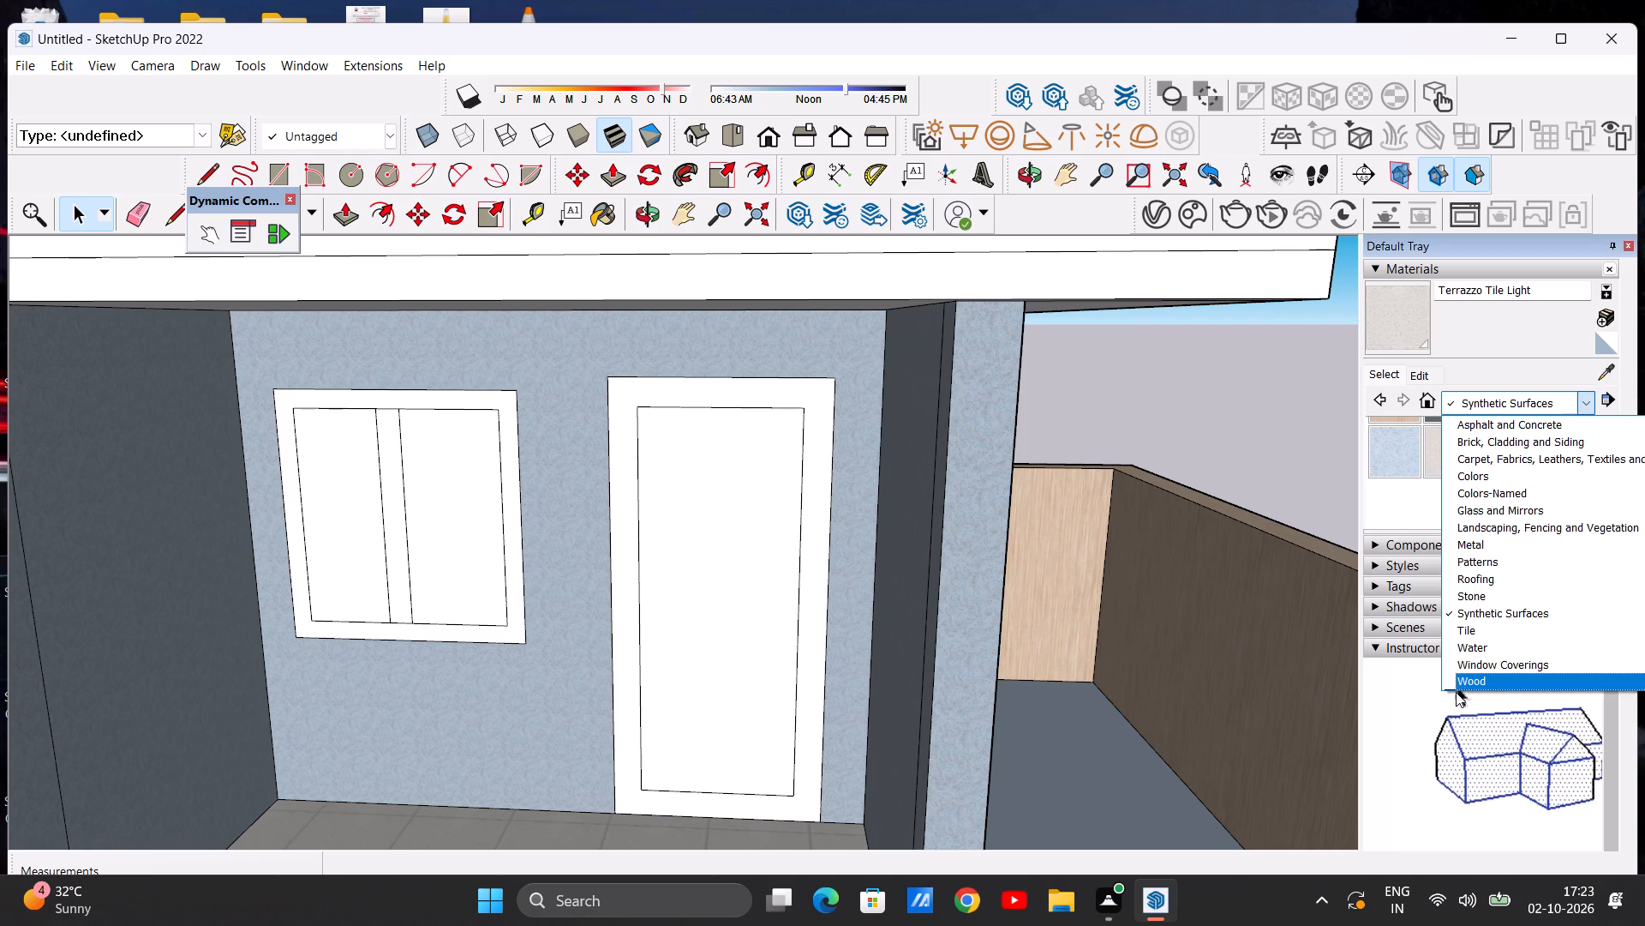
left_click(1453, 679)
scroll(1479, 509, "down", 1)
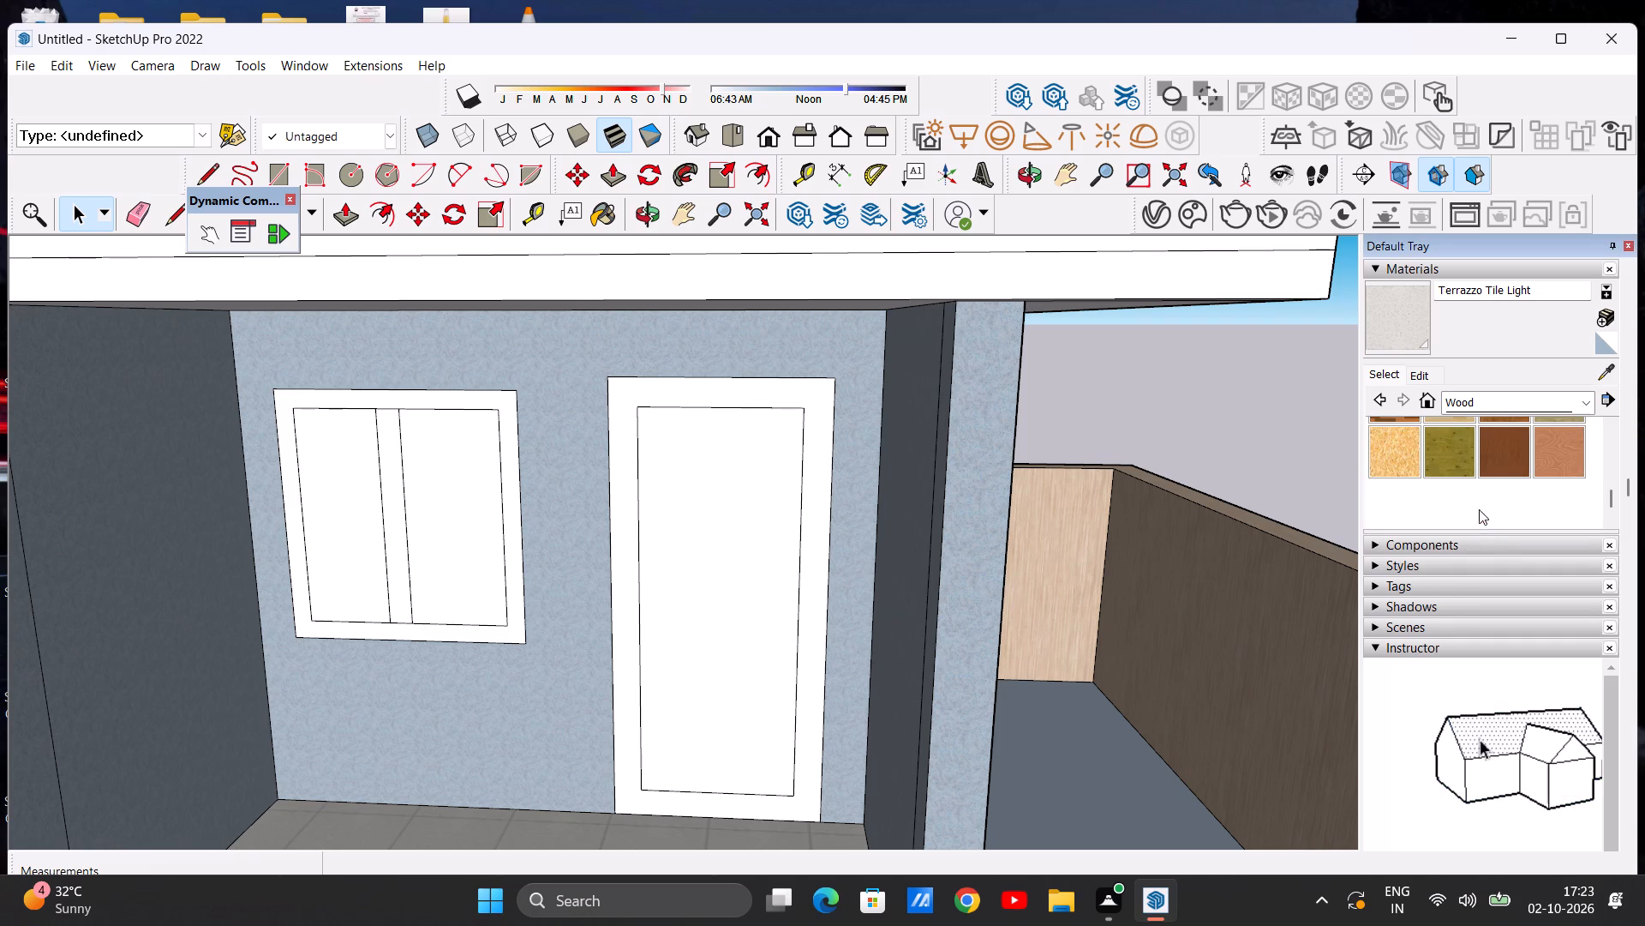
left_click(1505, 457)
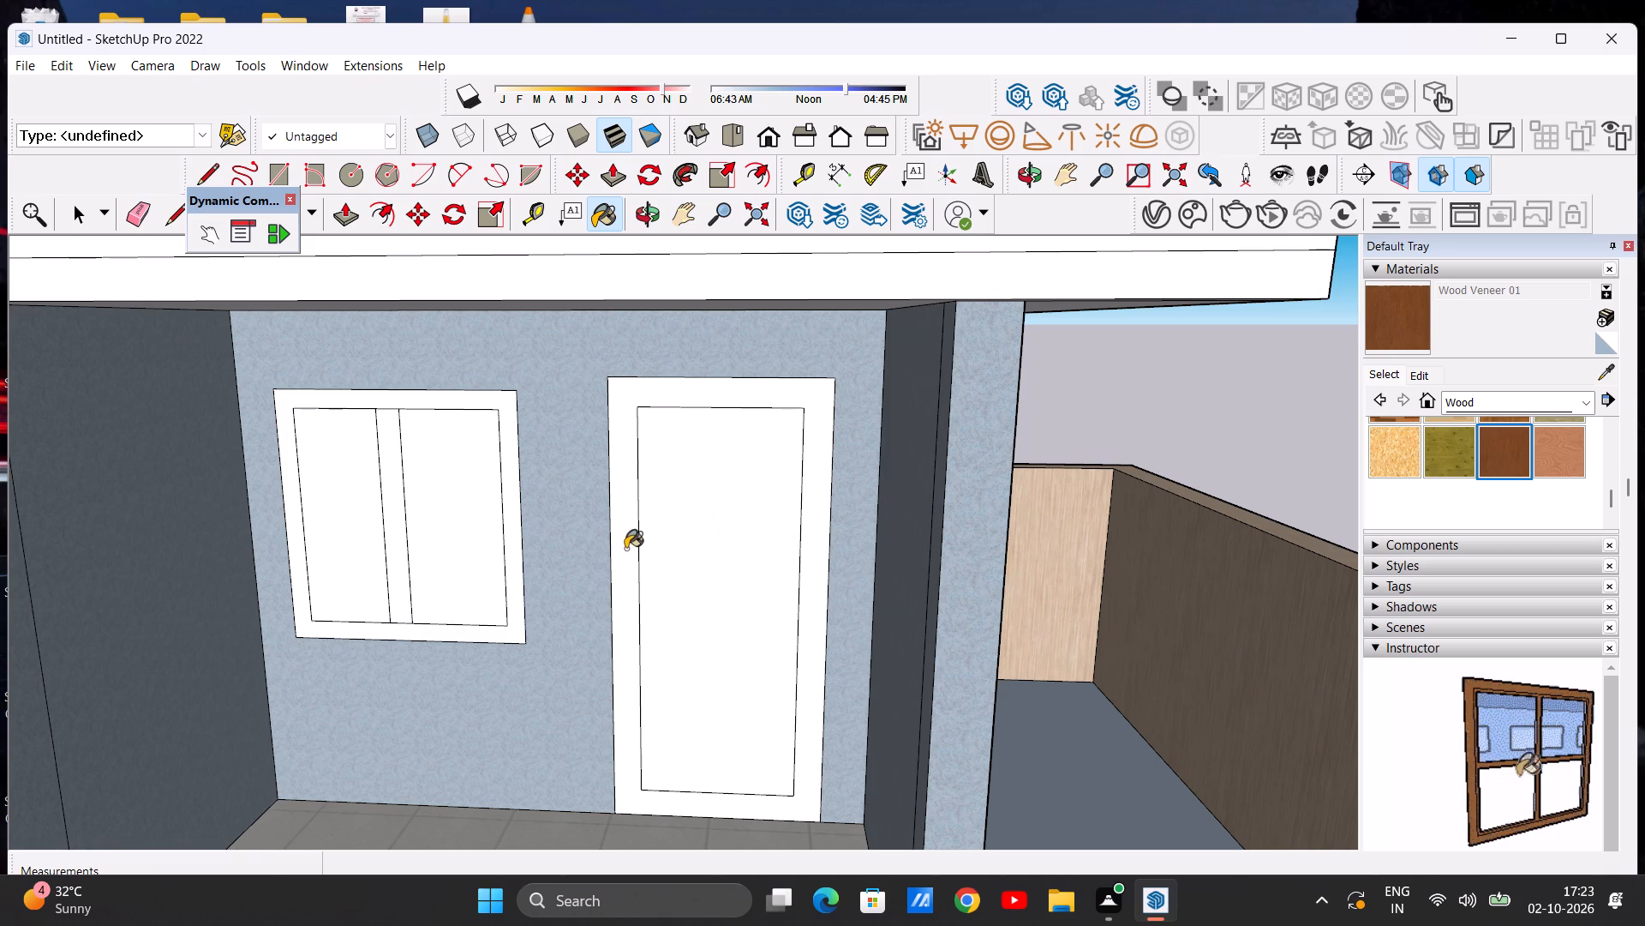
left_click(617, 547)
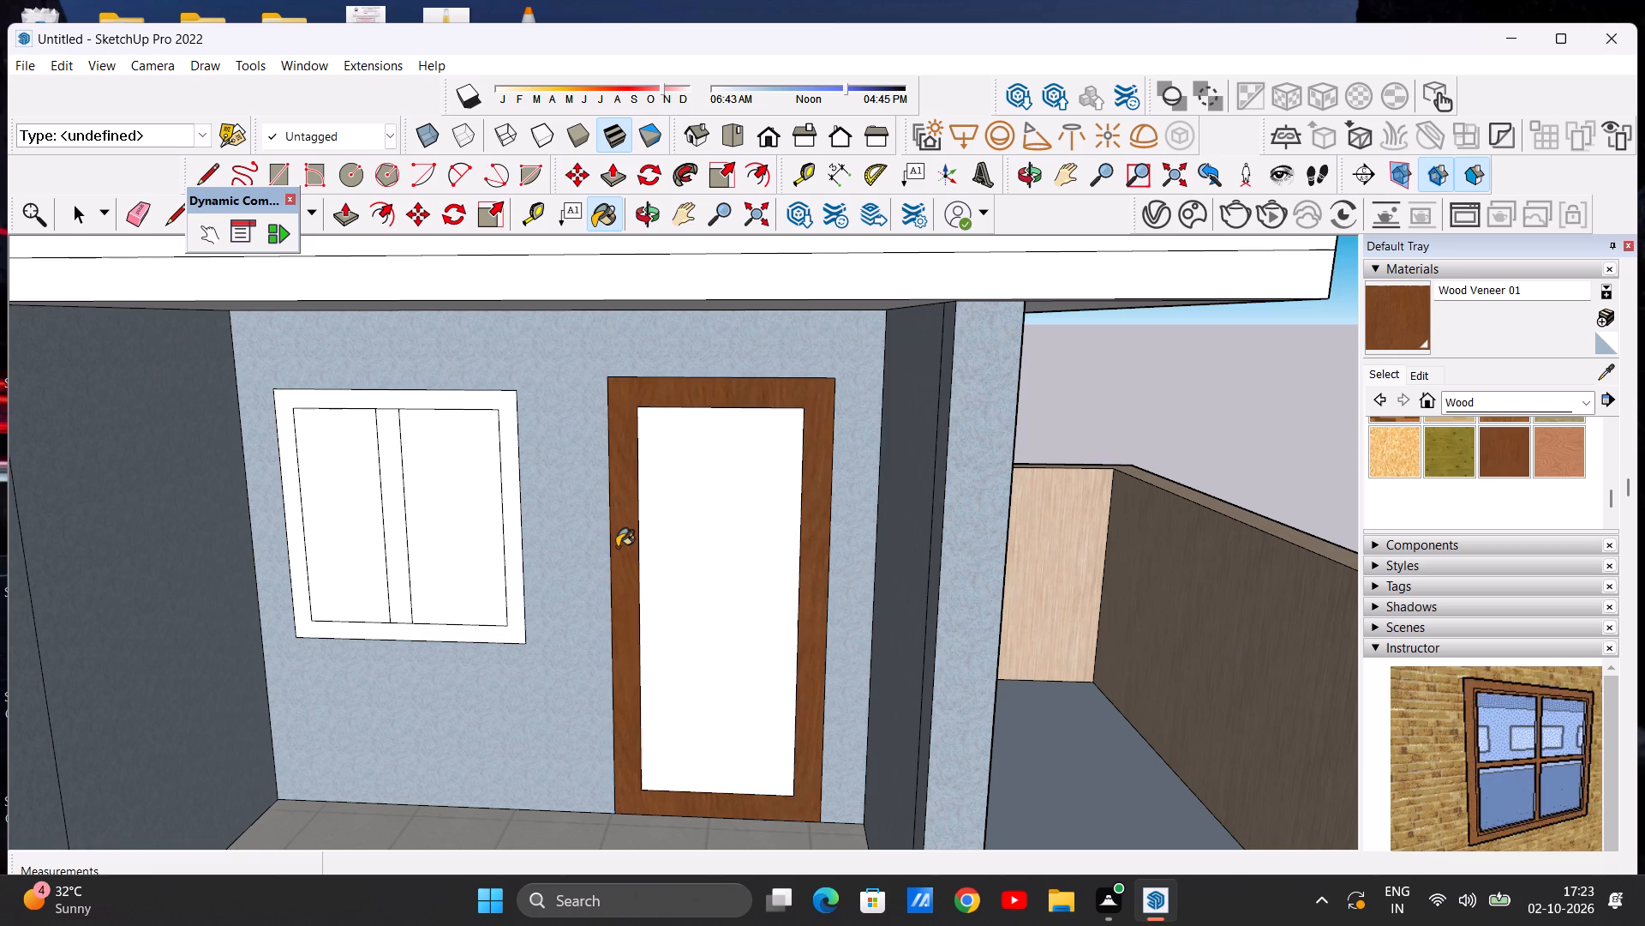
key("space")
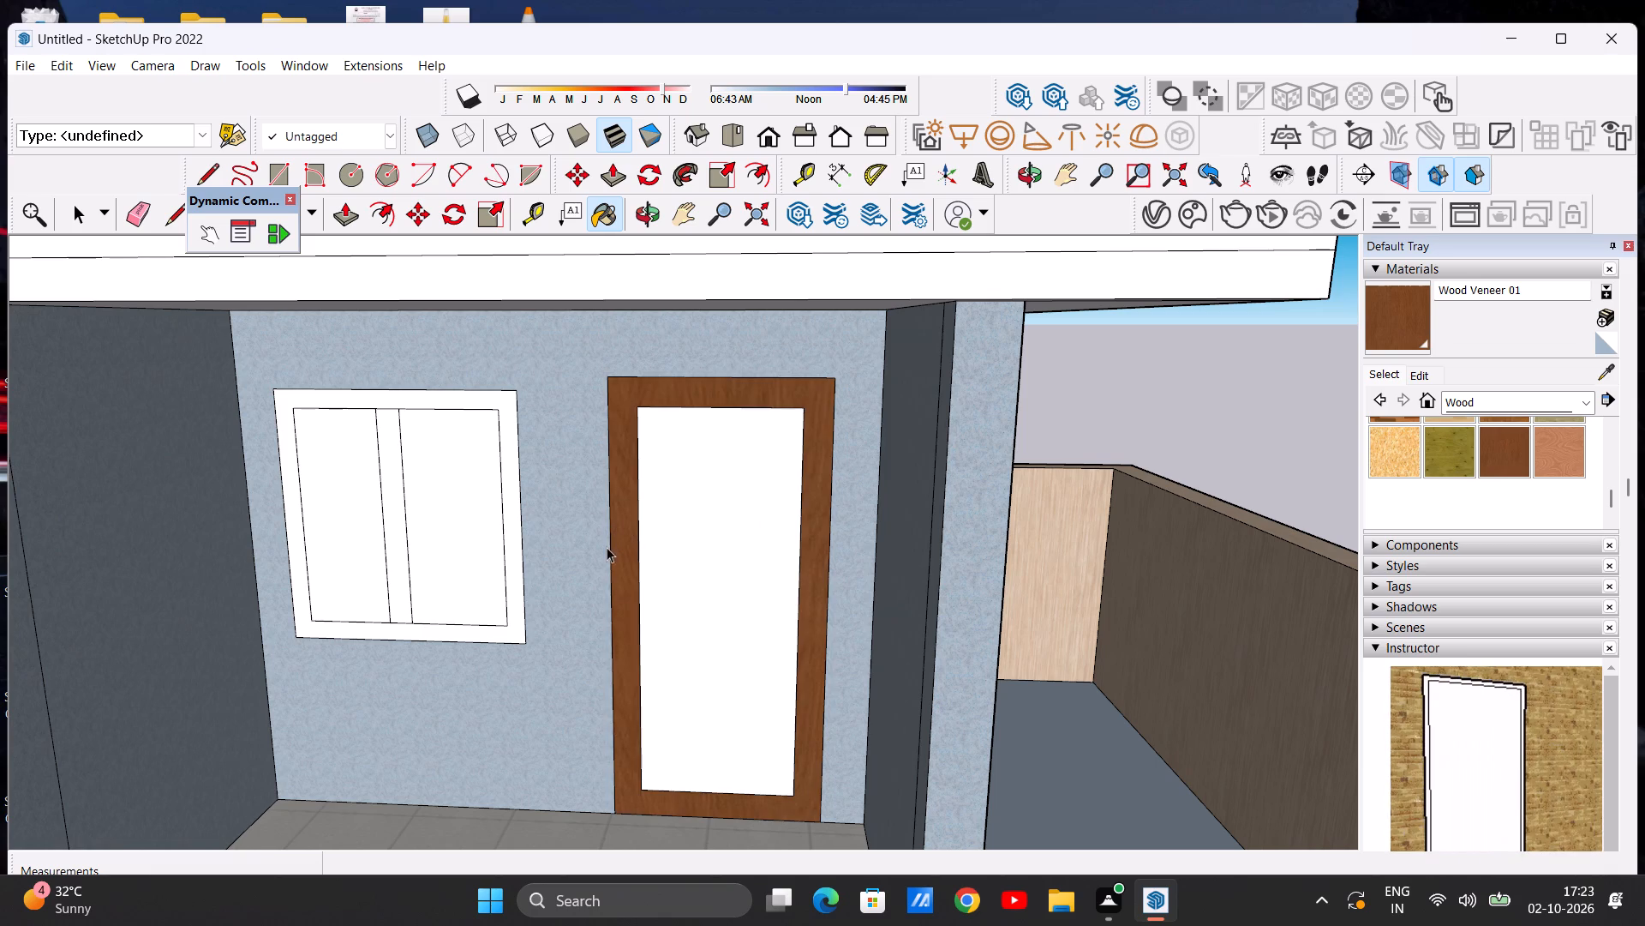
Draw a tall, narrow handle rectangle, about 2 ft by 3 in, on the door panel near the window-side frame.
key("r")
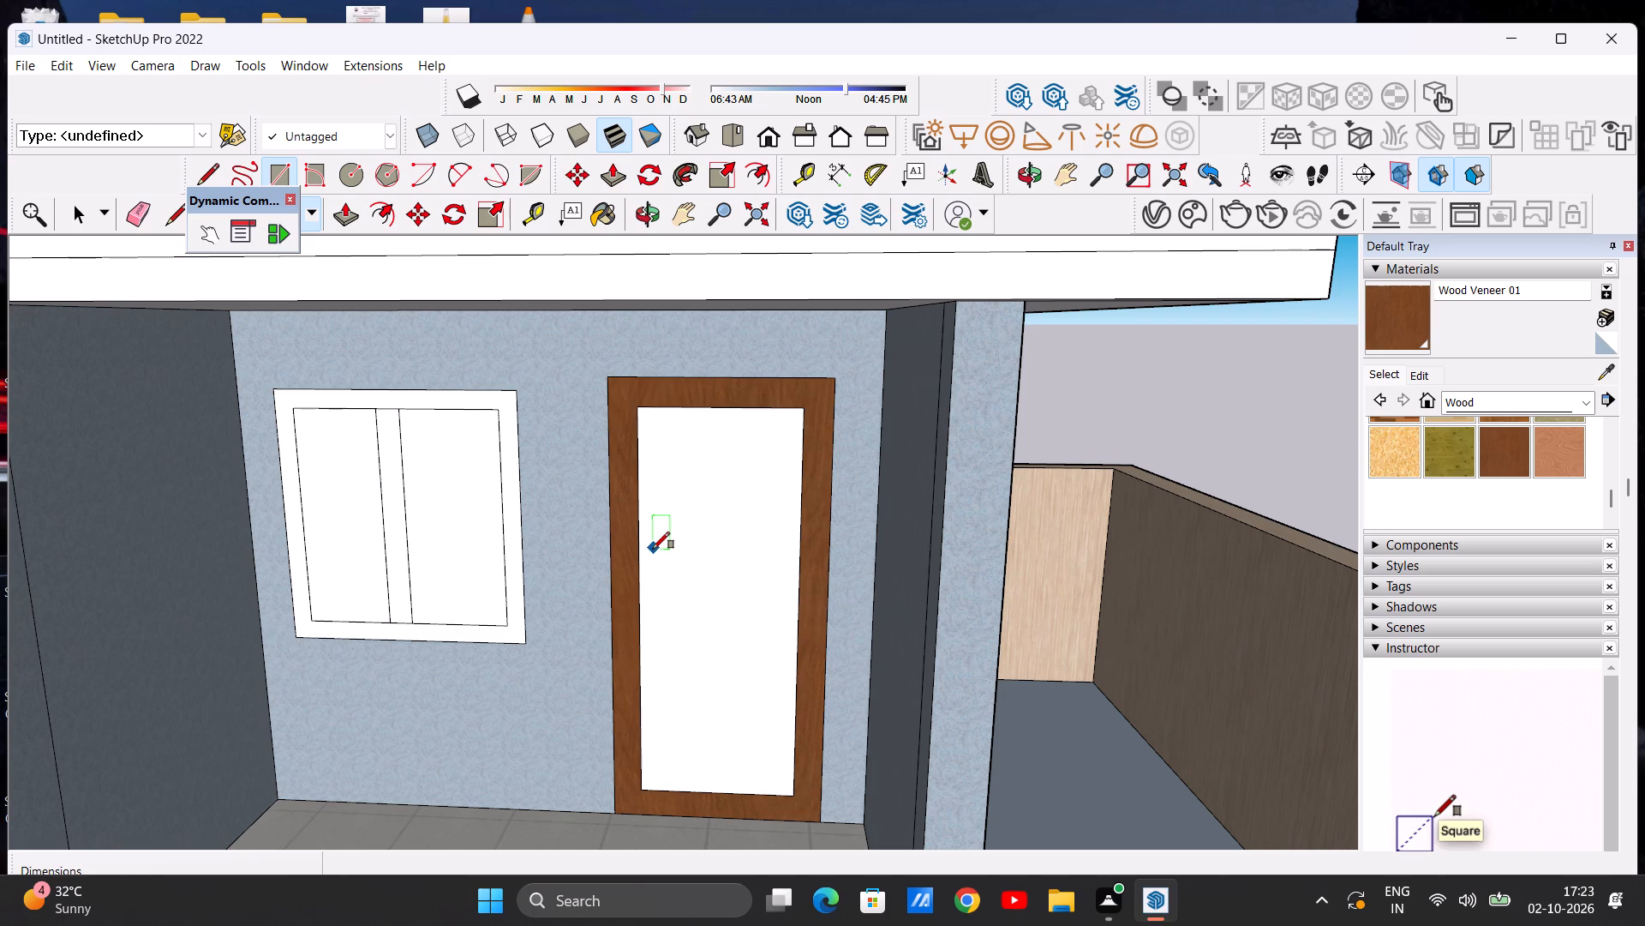
left_click(652, 552)
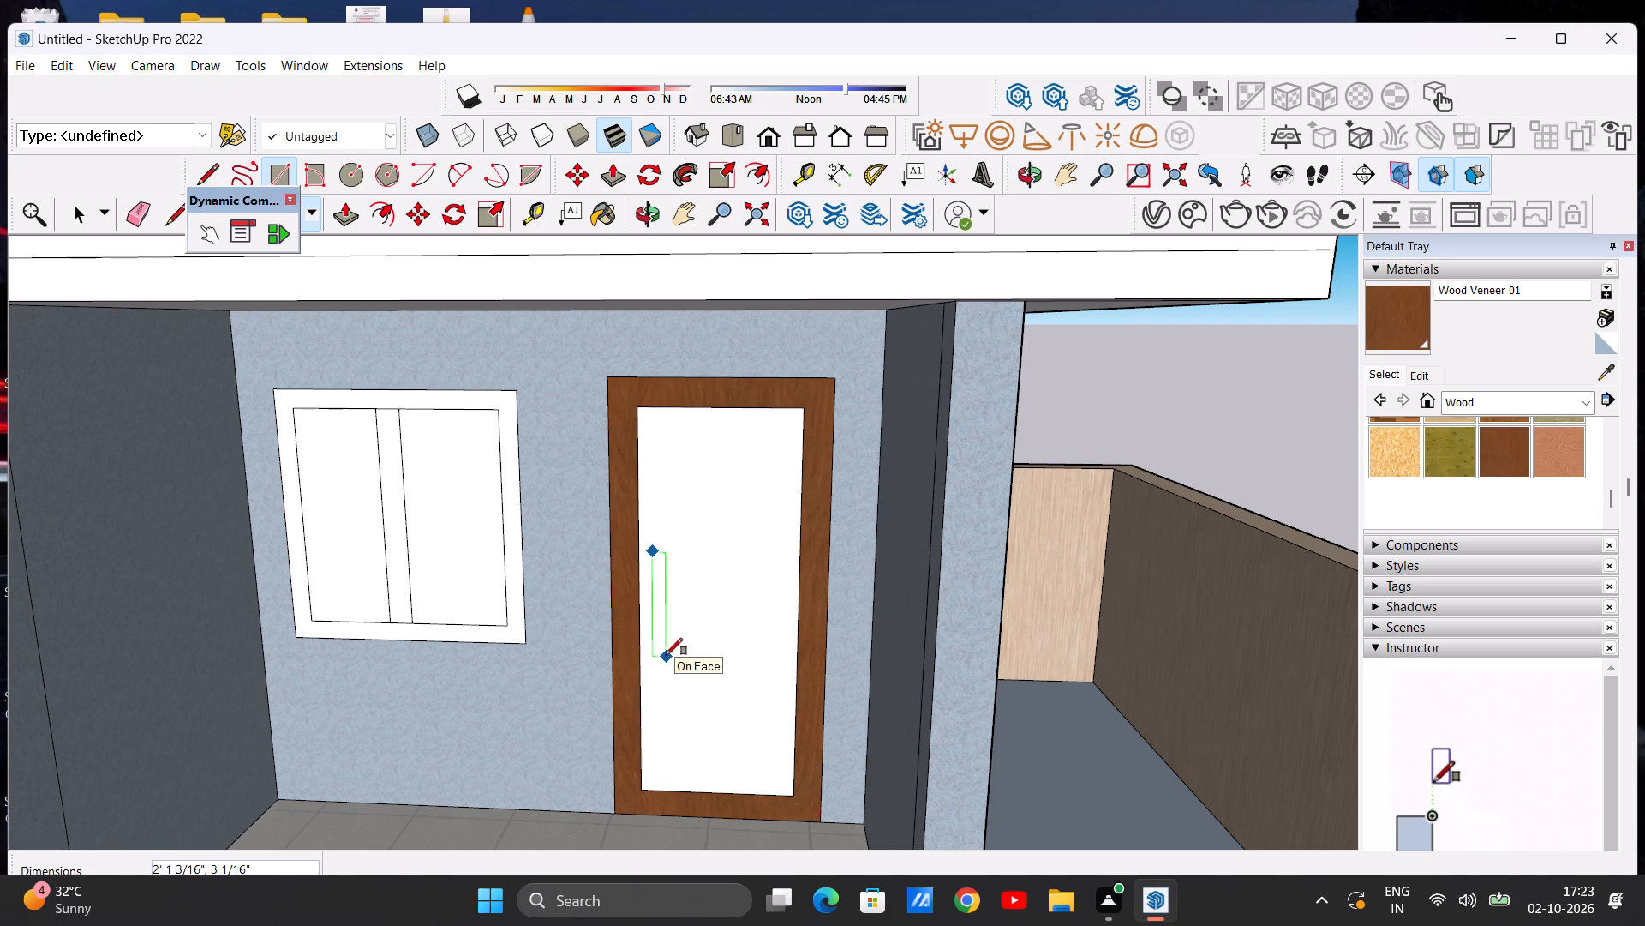
left_click(667, 651)
key("space")
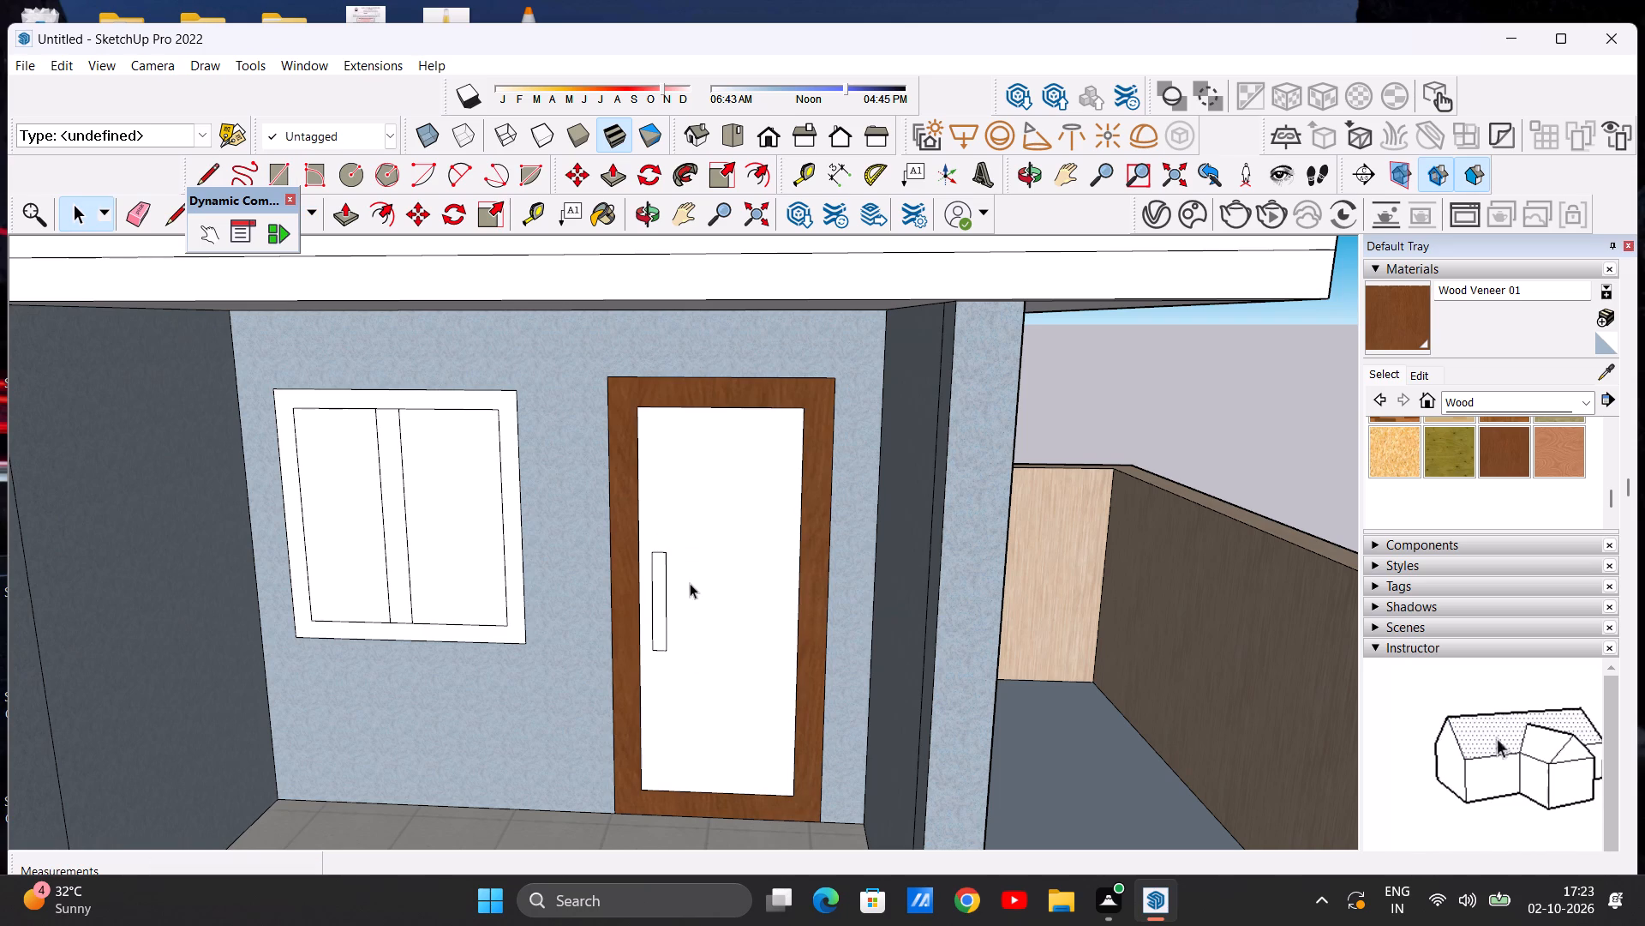
Paint the door handle rectangle with Wood Floor Light.
scroll(1490, 466, "up", 2)
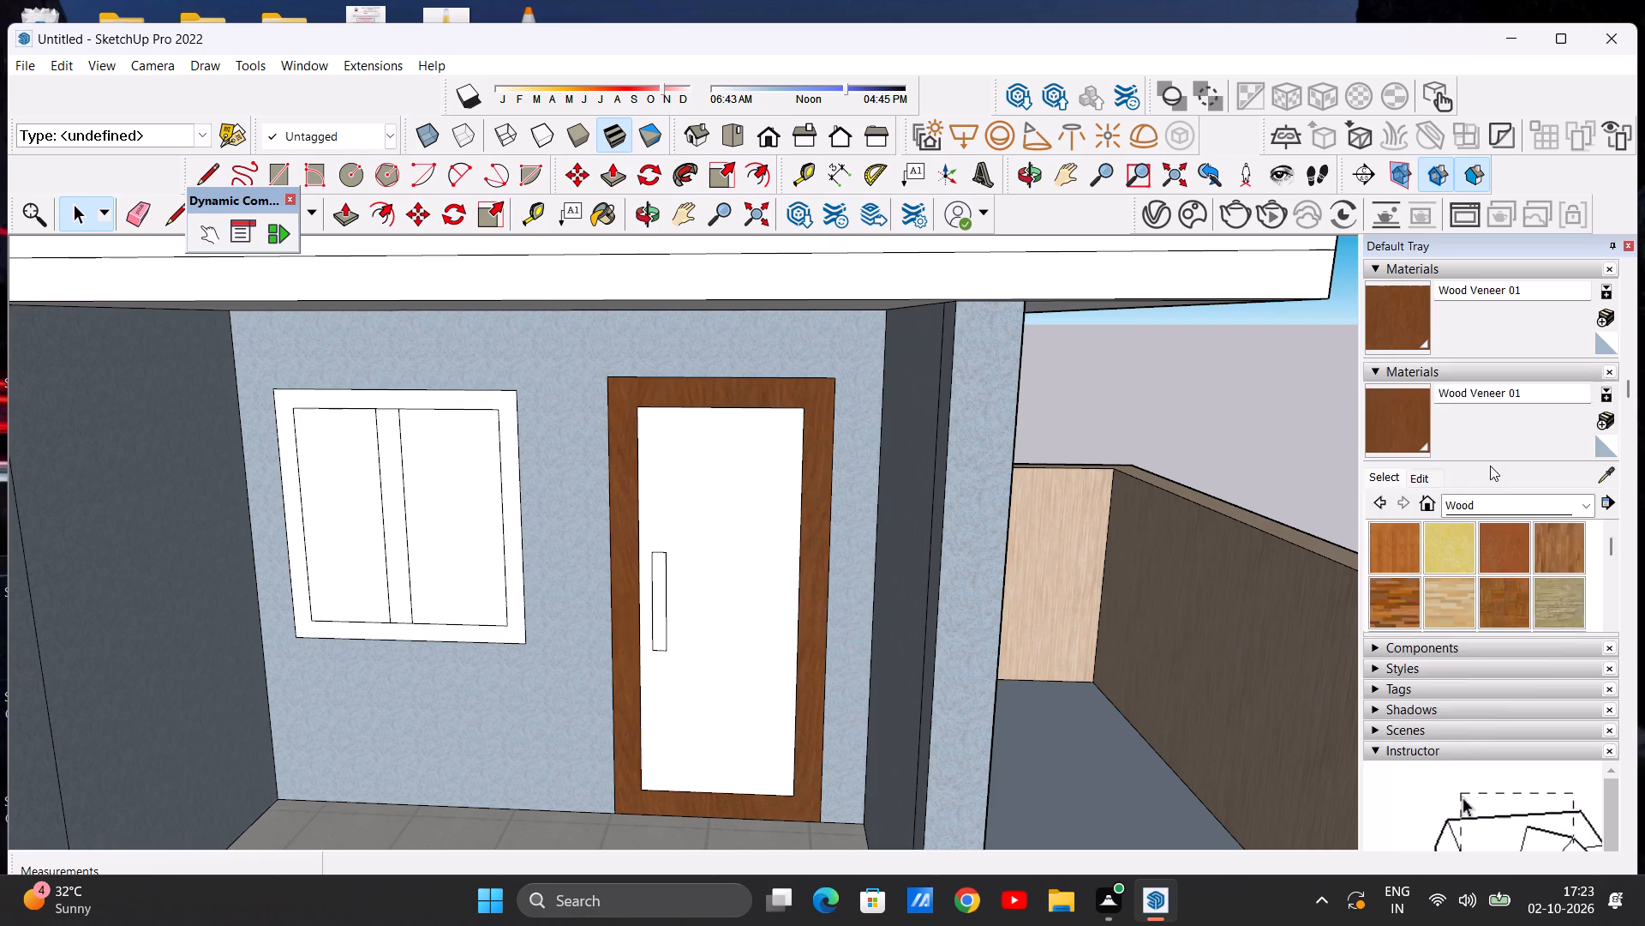
scroll(1490, 466, "up", 1)
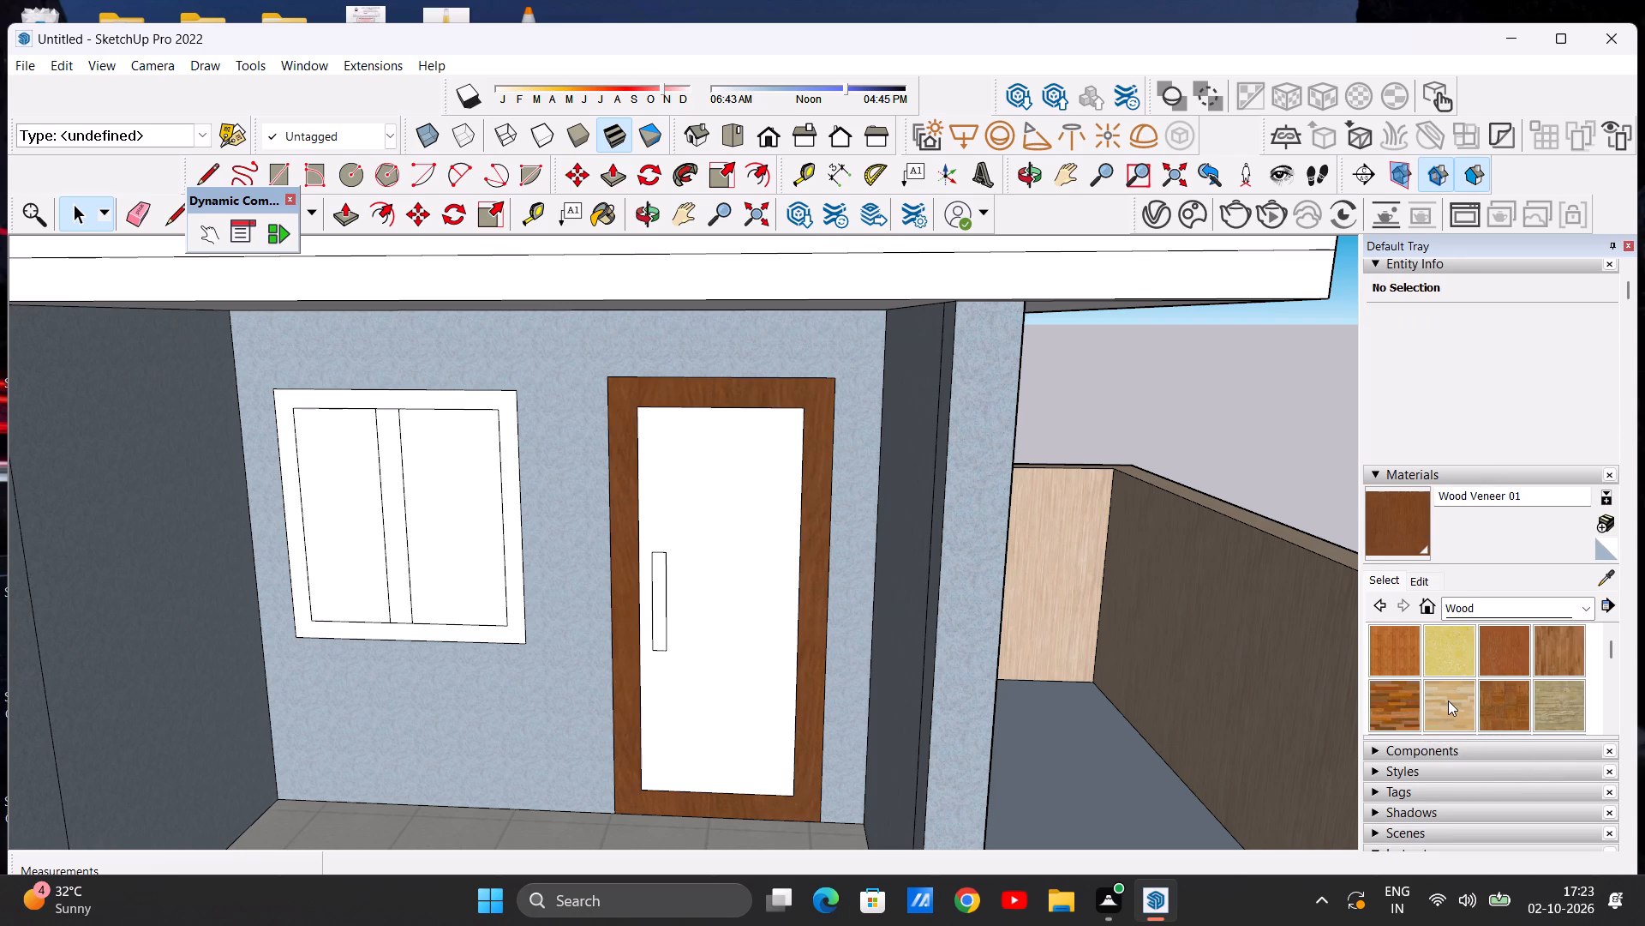
left_click(1448, 701)
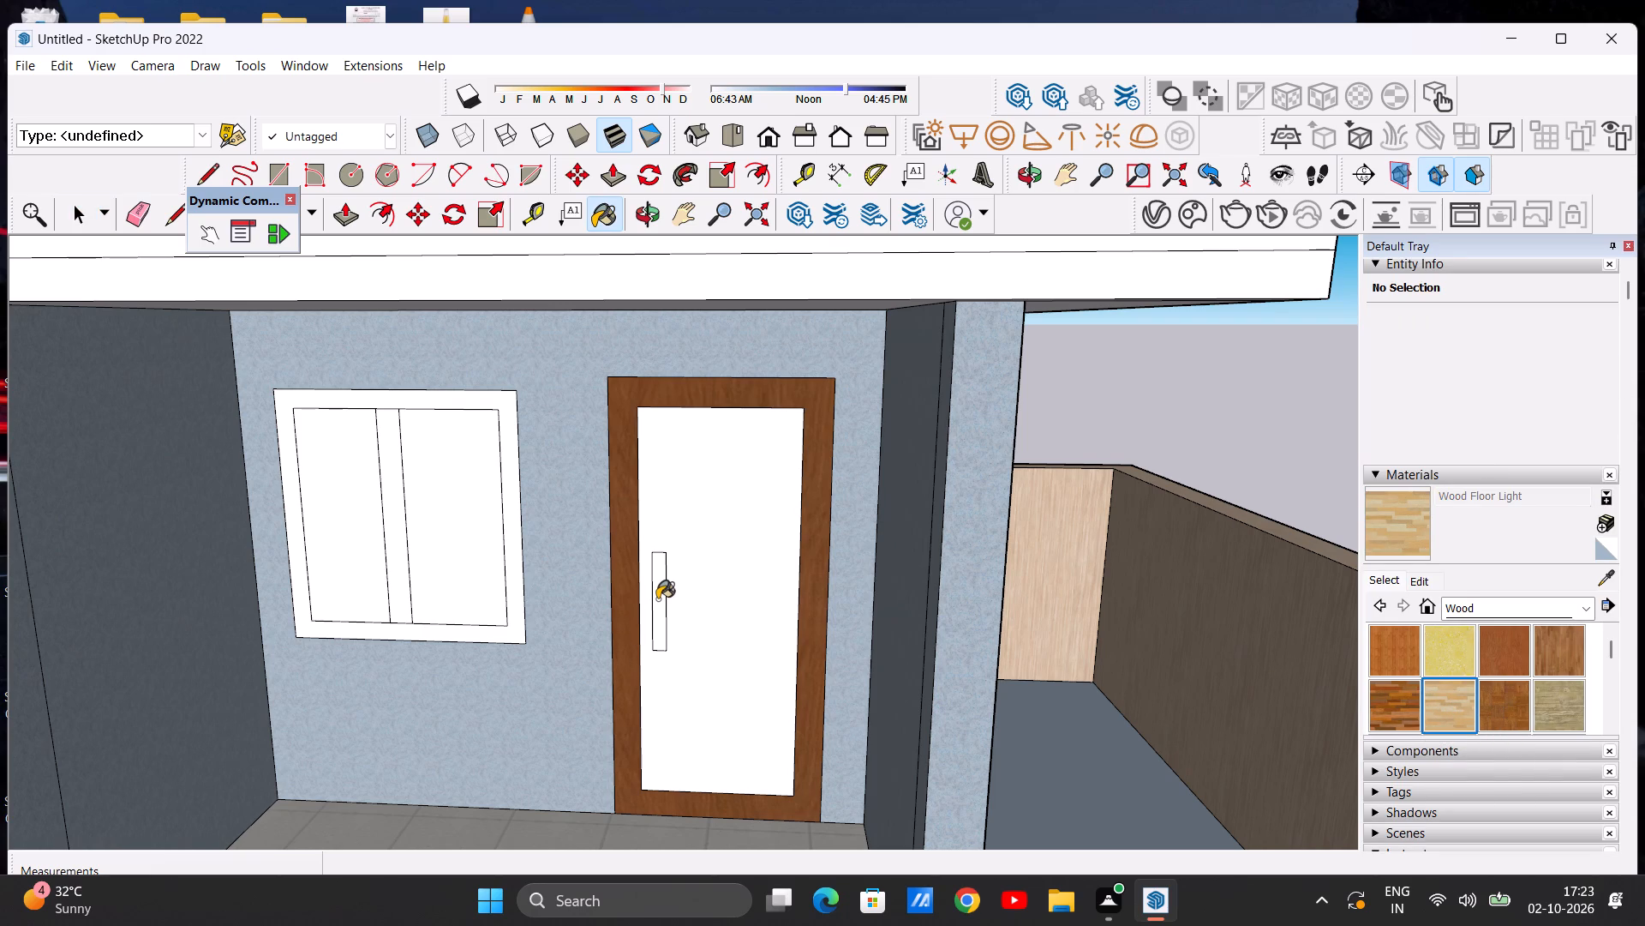
left_click(657, 599)
Paint the porch door's panel with Wood Bamboo from the Wood materials.
left_click(1402, 650)
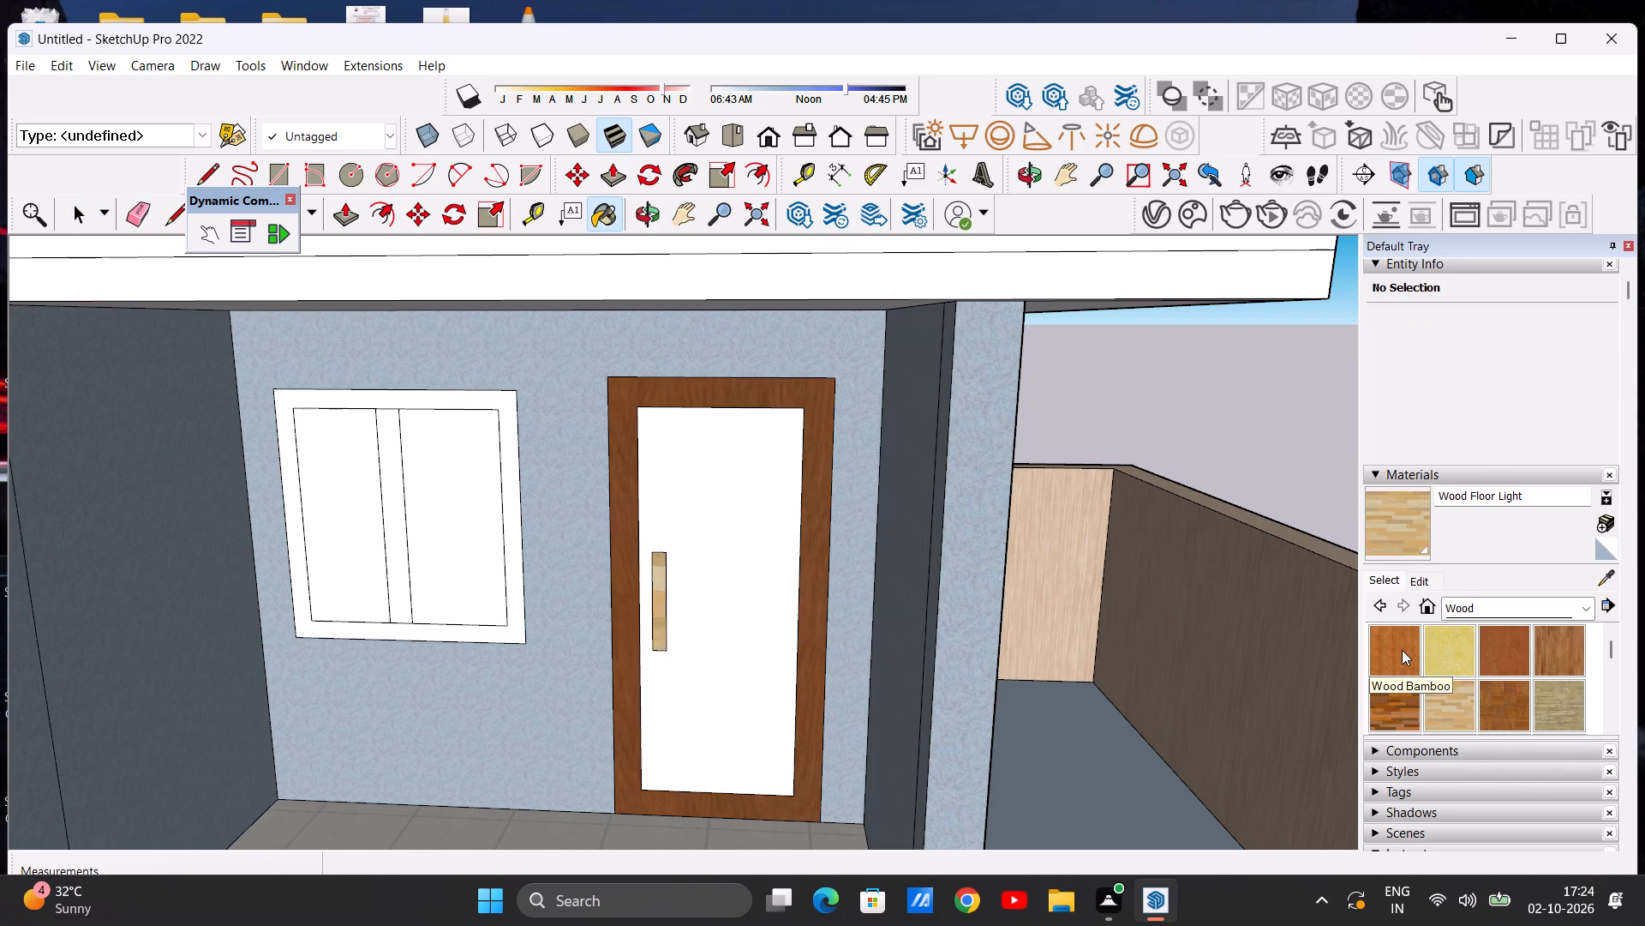
left_click(711, 528)
scroll(835, 555, "down", 8)
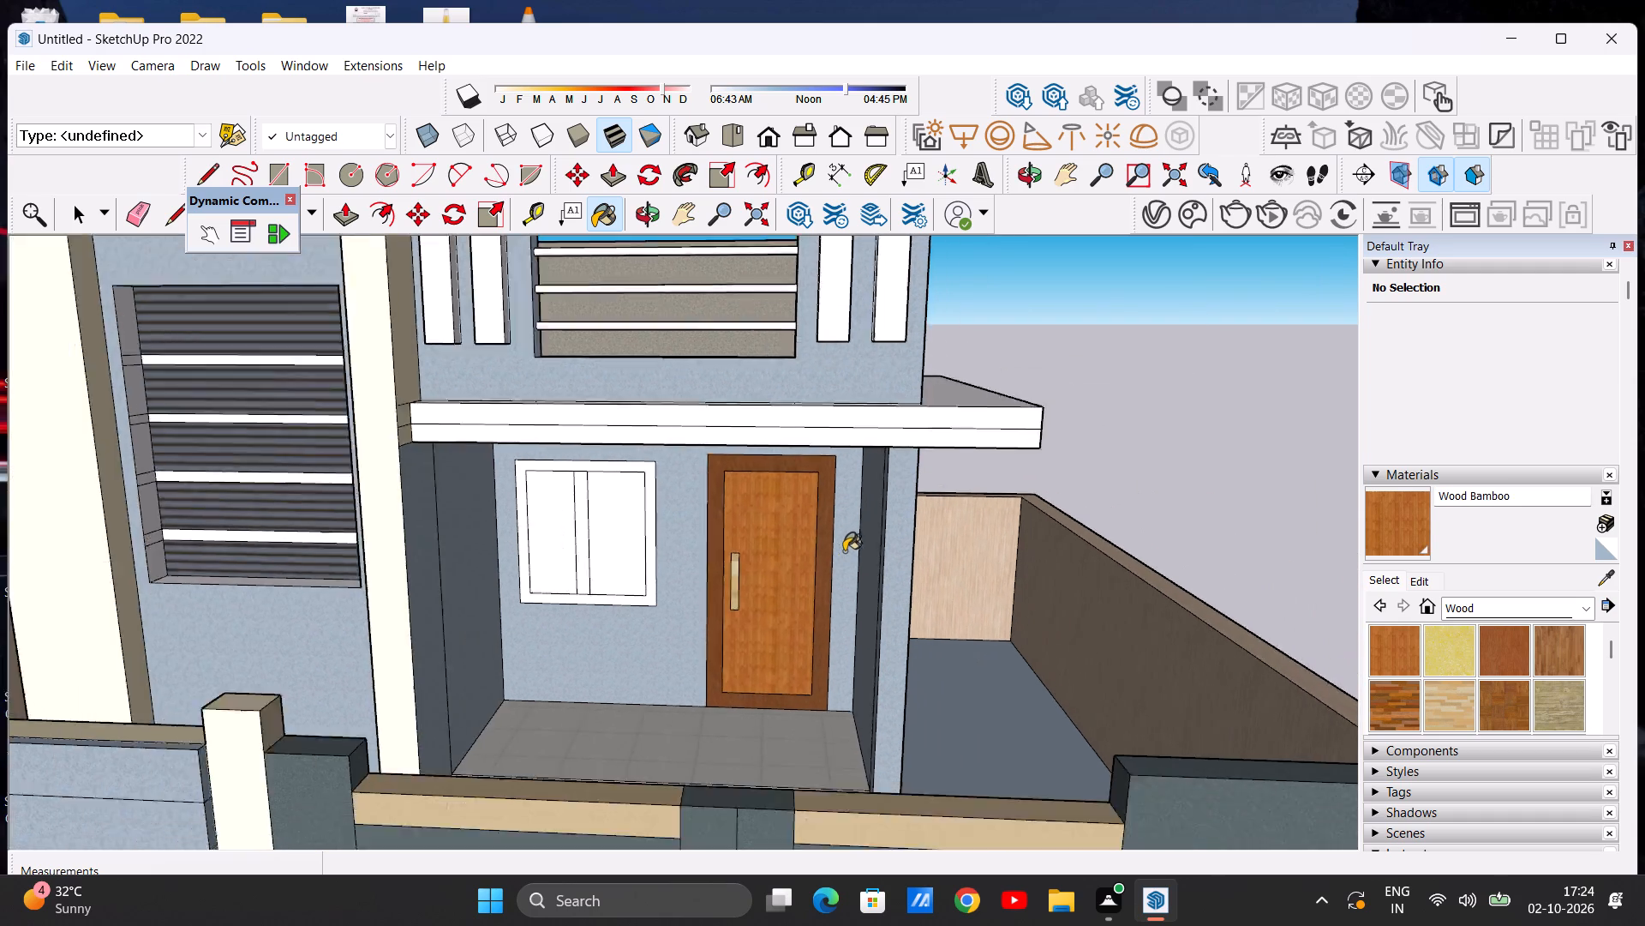
scroll(844, 551, "down", 1)
scroll(725, 521, "up", 6)
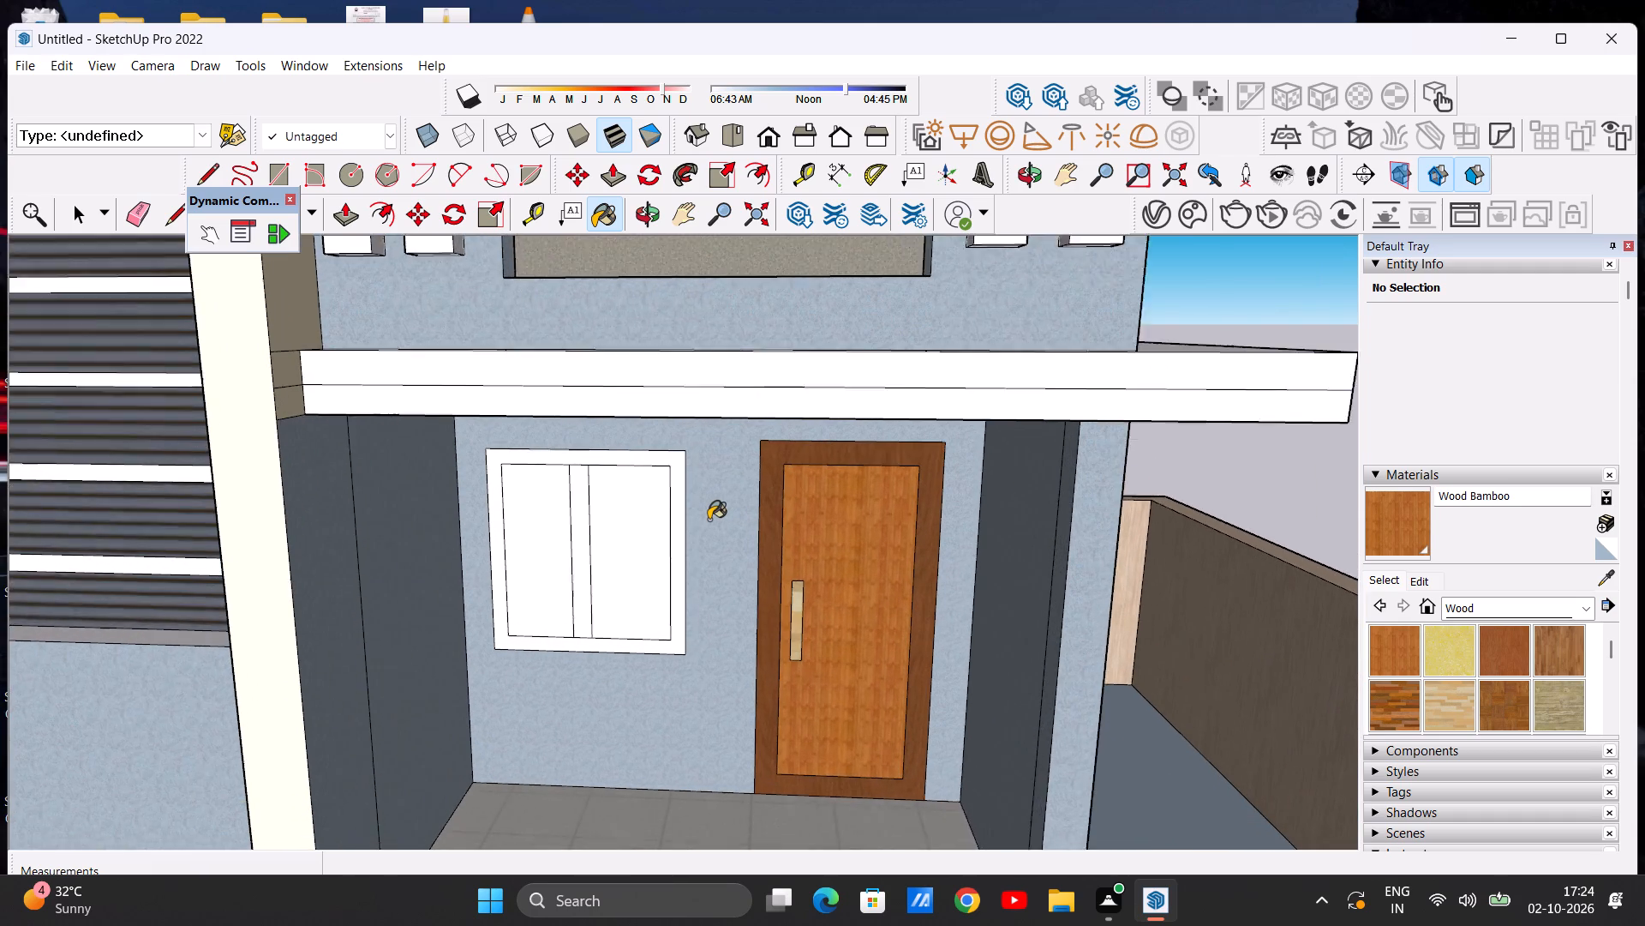
scroll(709, 520, "up", 1)
key("space")
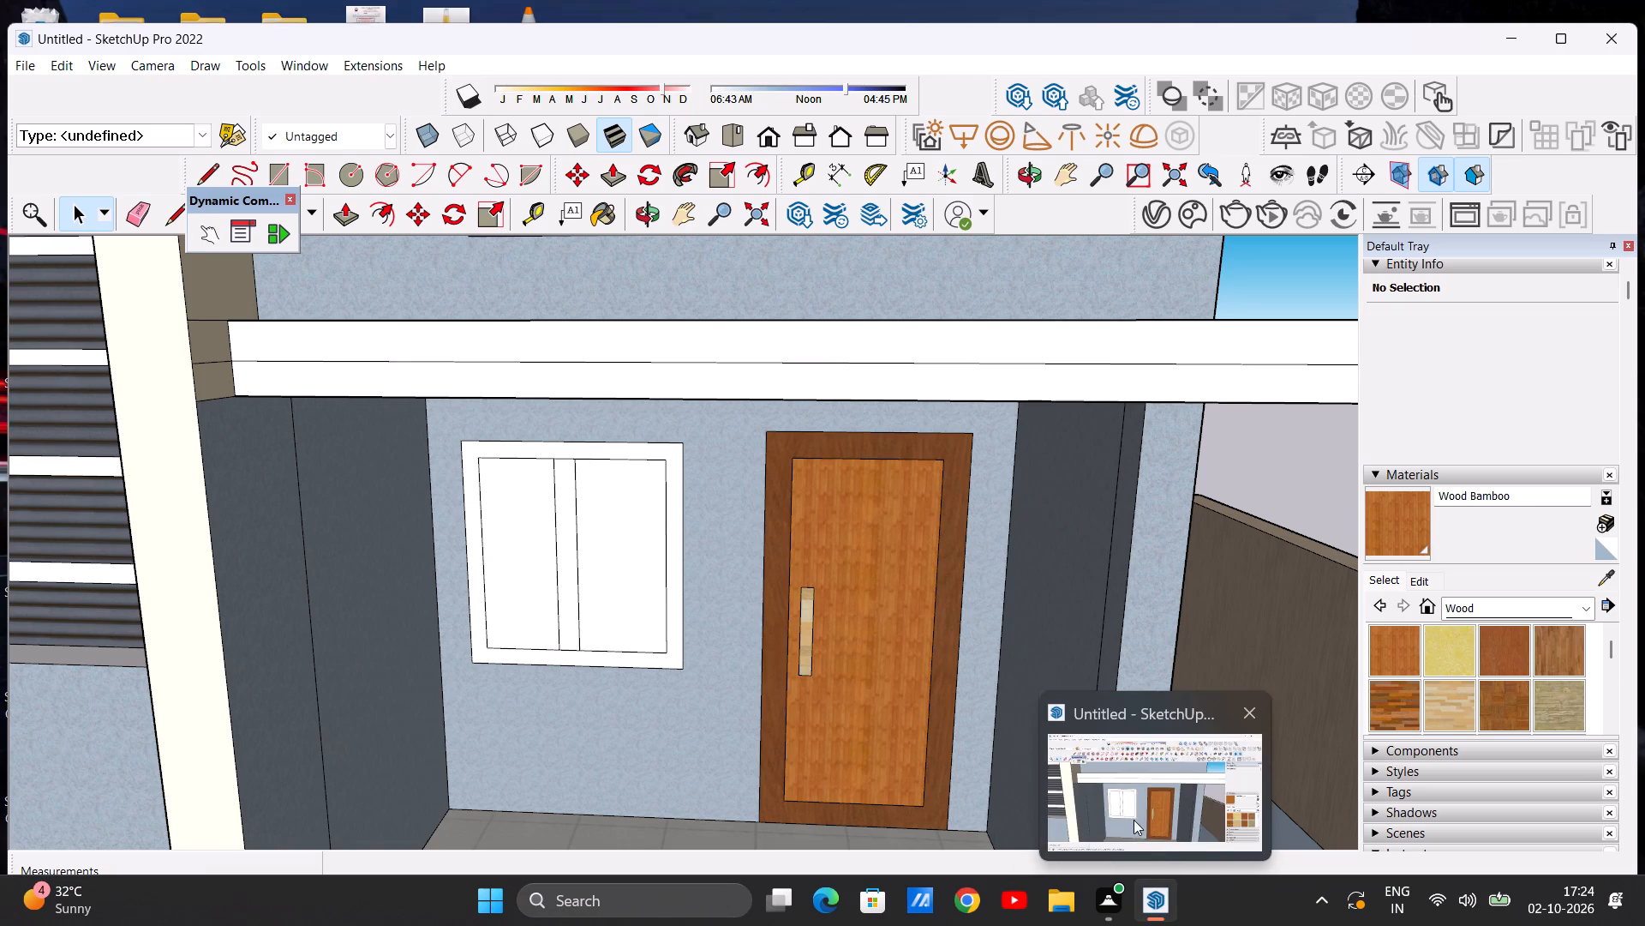
Examine the painted house from the front and side, checking the porch window, the door and the terrace railing with its pillars.
left_click(1134, 820)
scroll(982, 516, "down", 18)
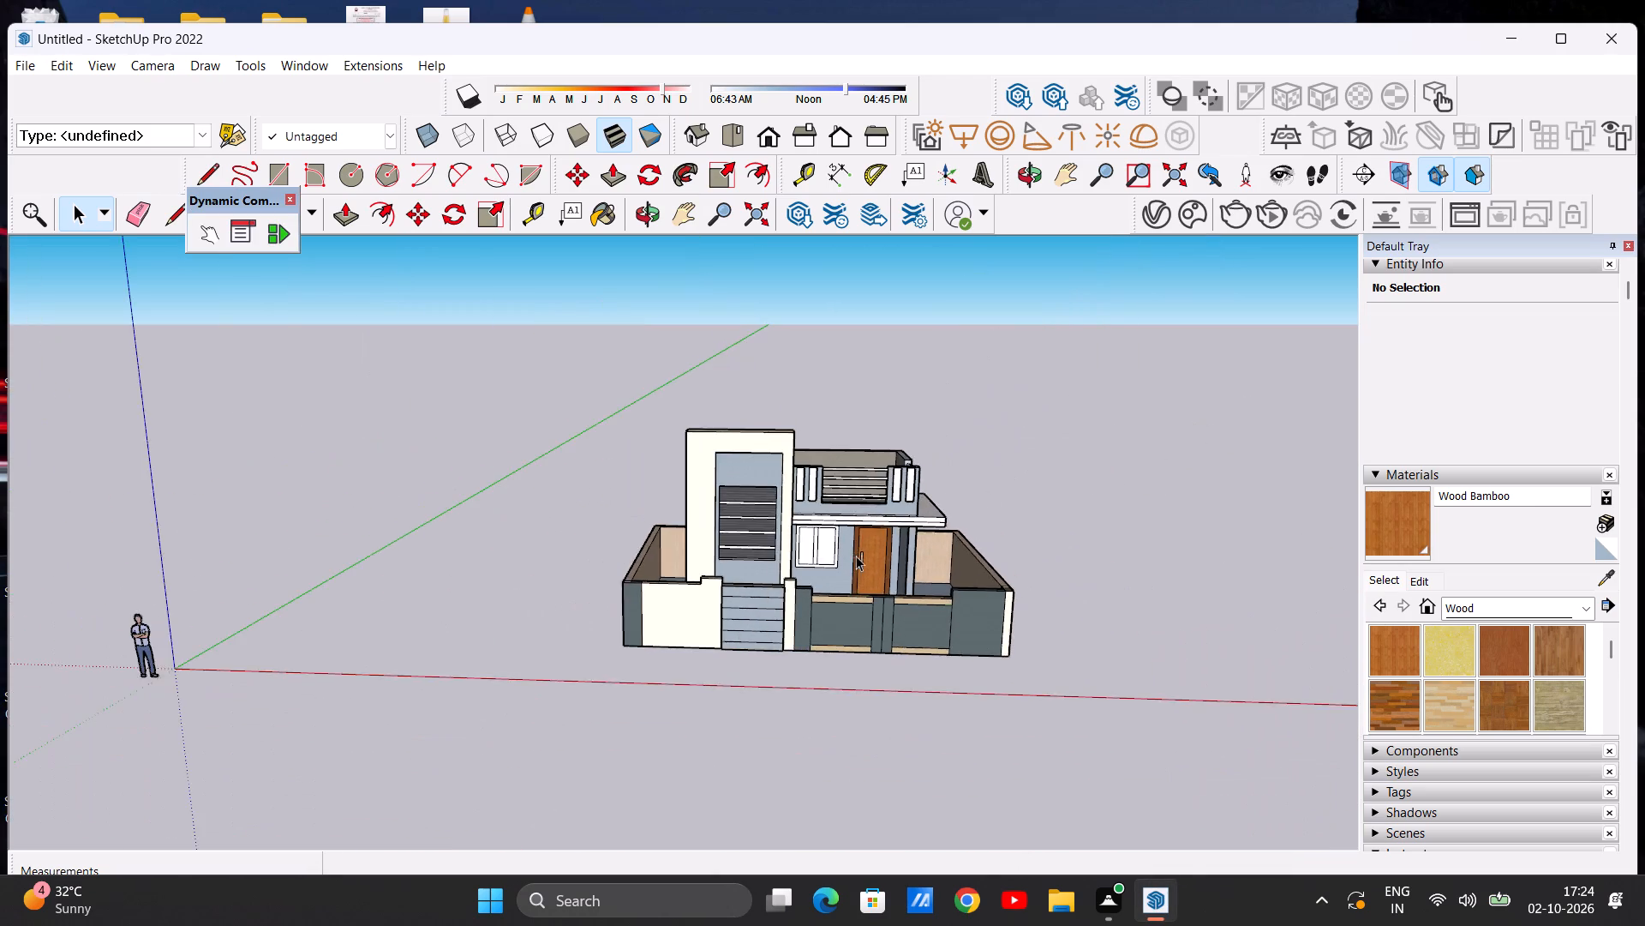
scroll(857, 556, "up", 5)
middle_click_drag(861, 583, 487, 594)
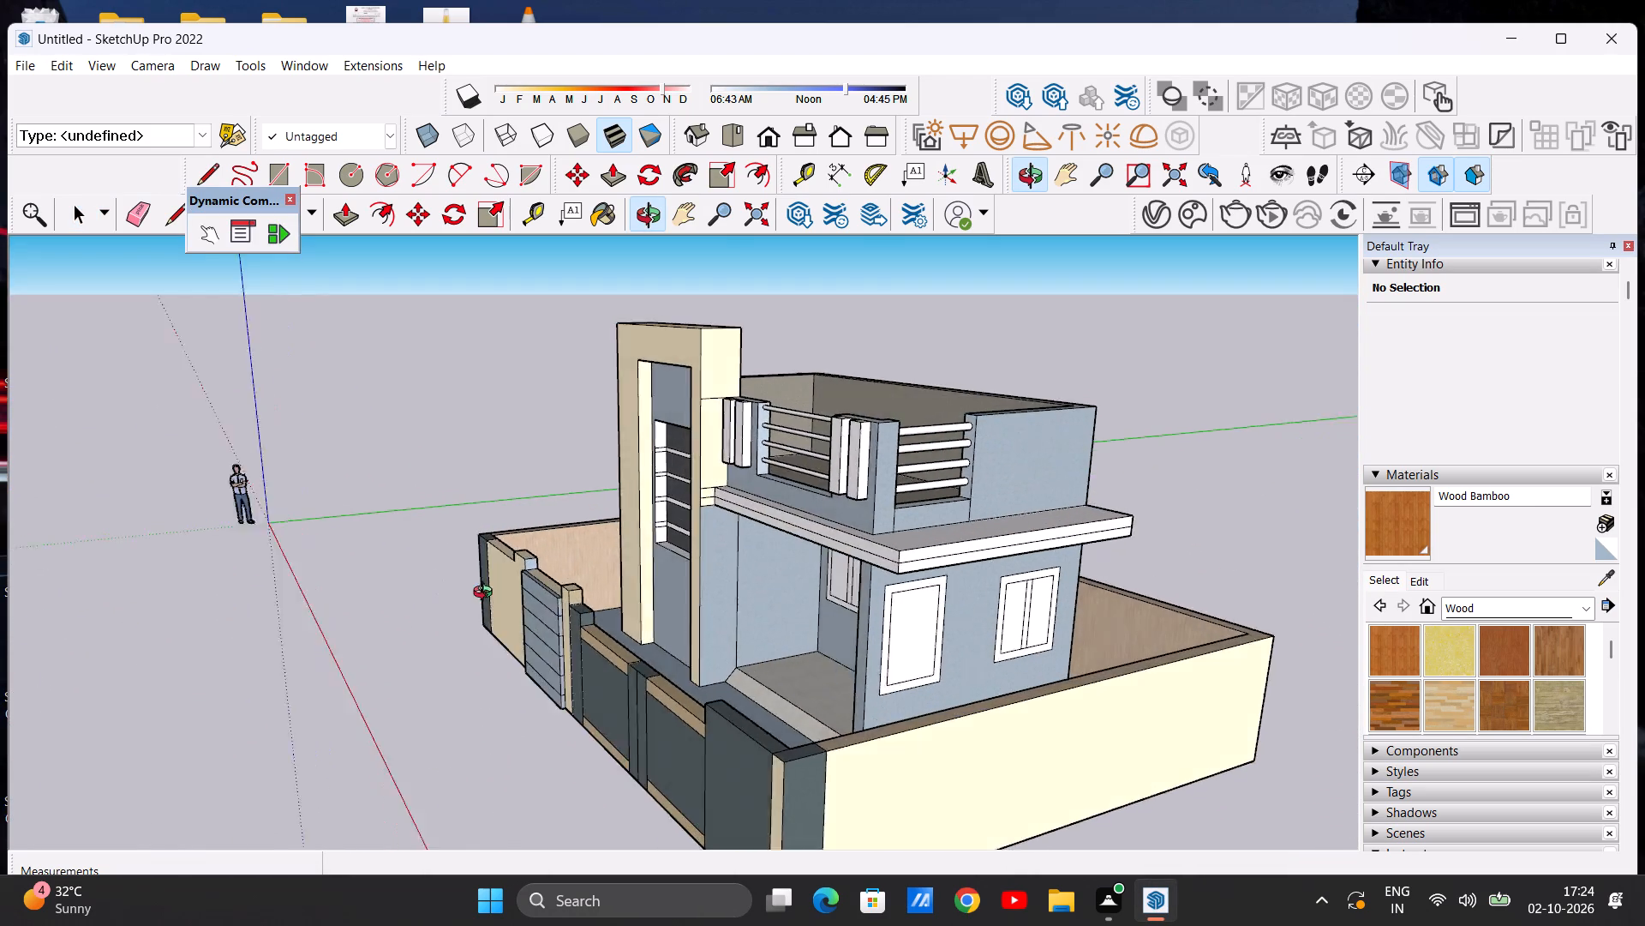
middle_click_drag(487, 594, 922, 632)
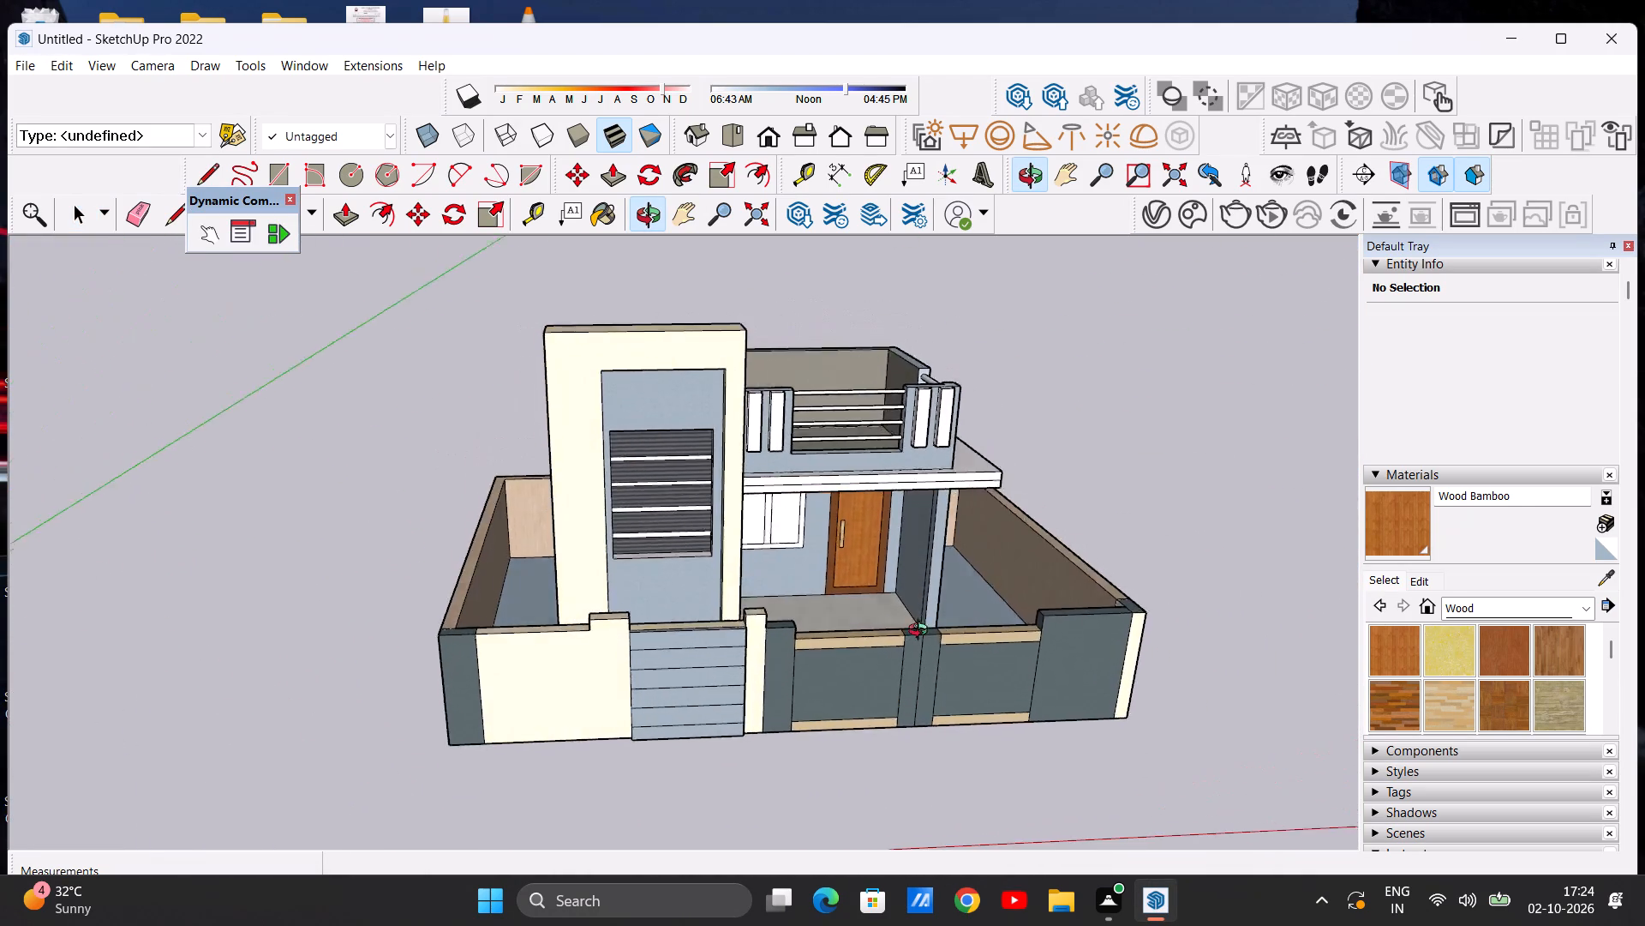
middle_click_drag(922, 632, 887, 558)
scroll(868, 609, "down", 5)
scroll(859, 577, "up", 11)
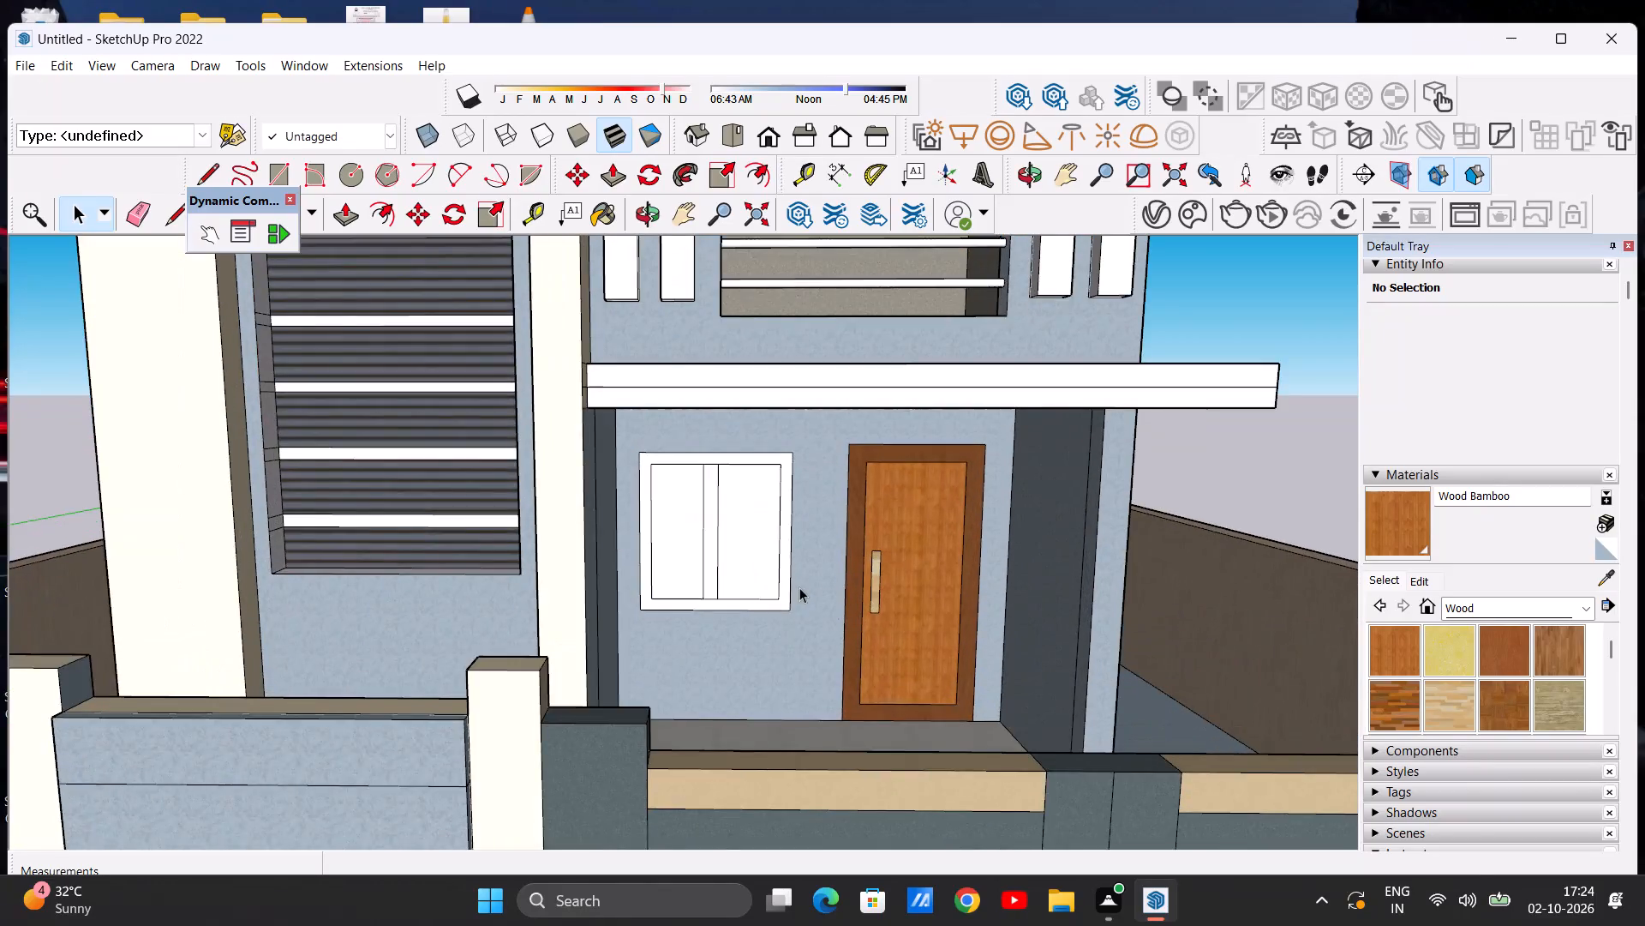
middle_click_drag(800, 622, 742, 694)
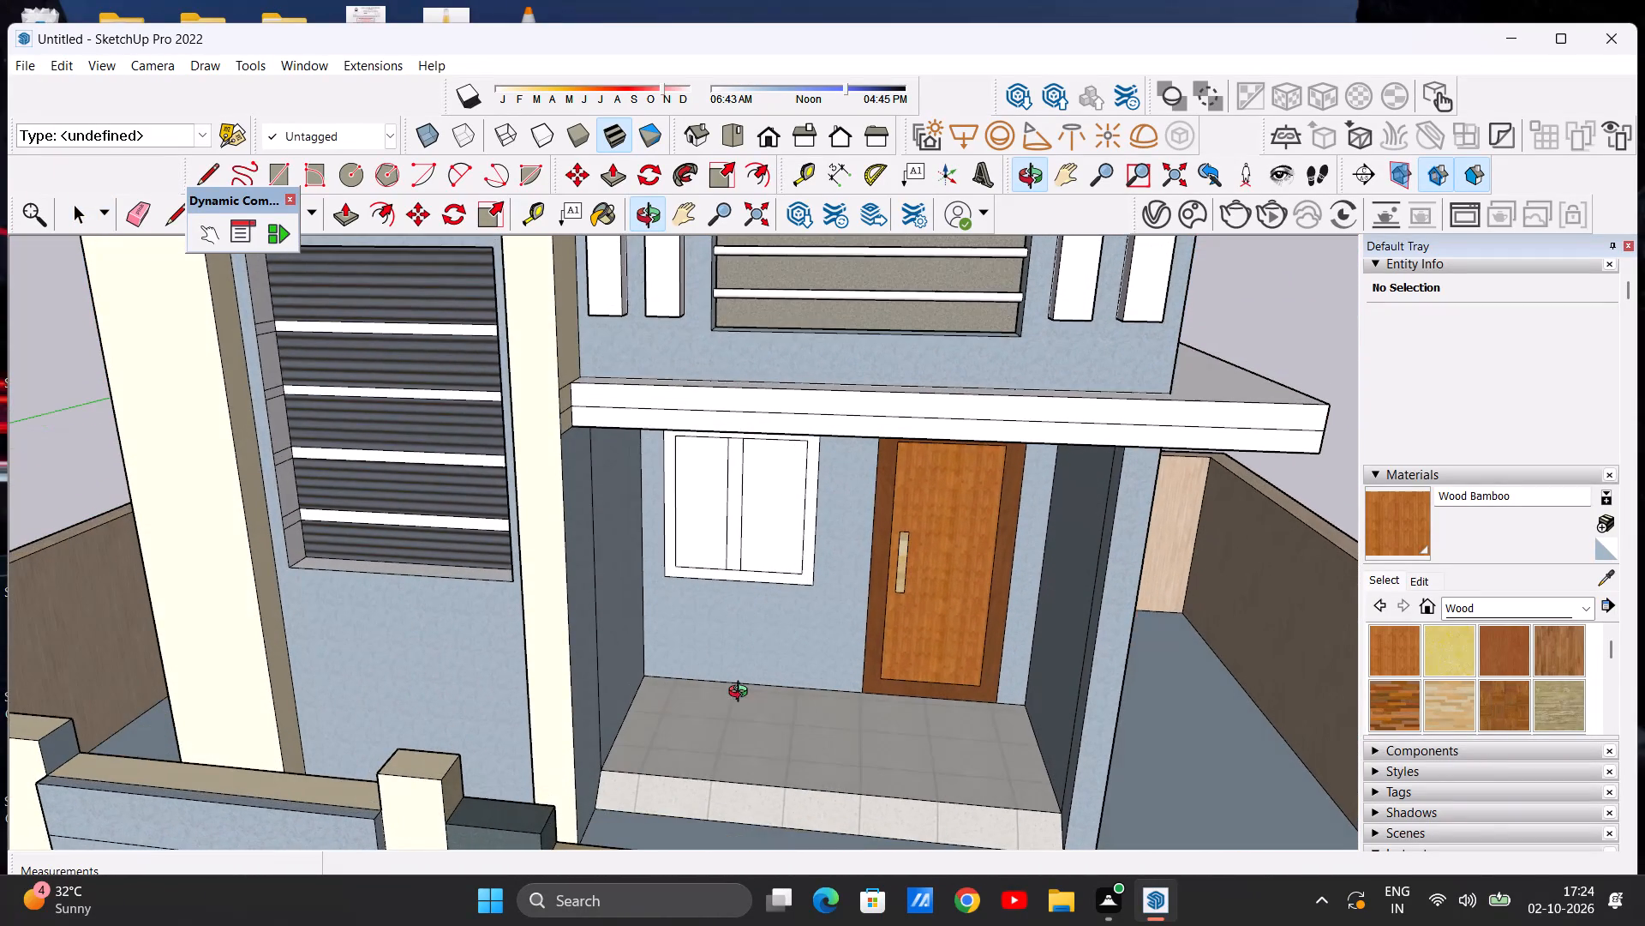
middle_click_drag(742, 694, 757, 620)
scroll(733, 515, "up", 6)
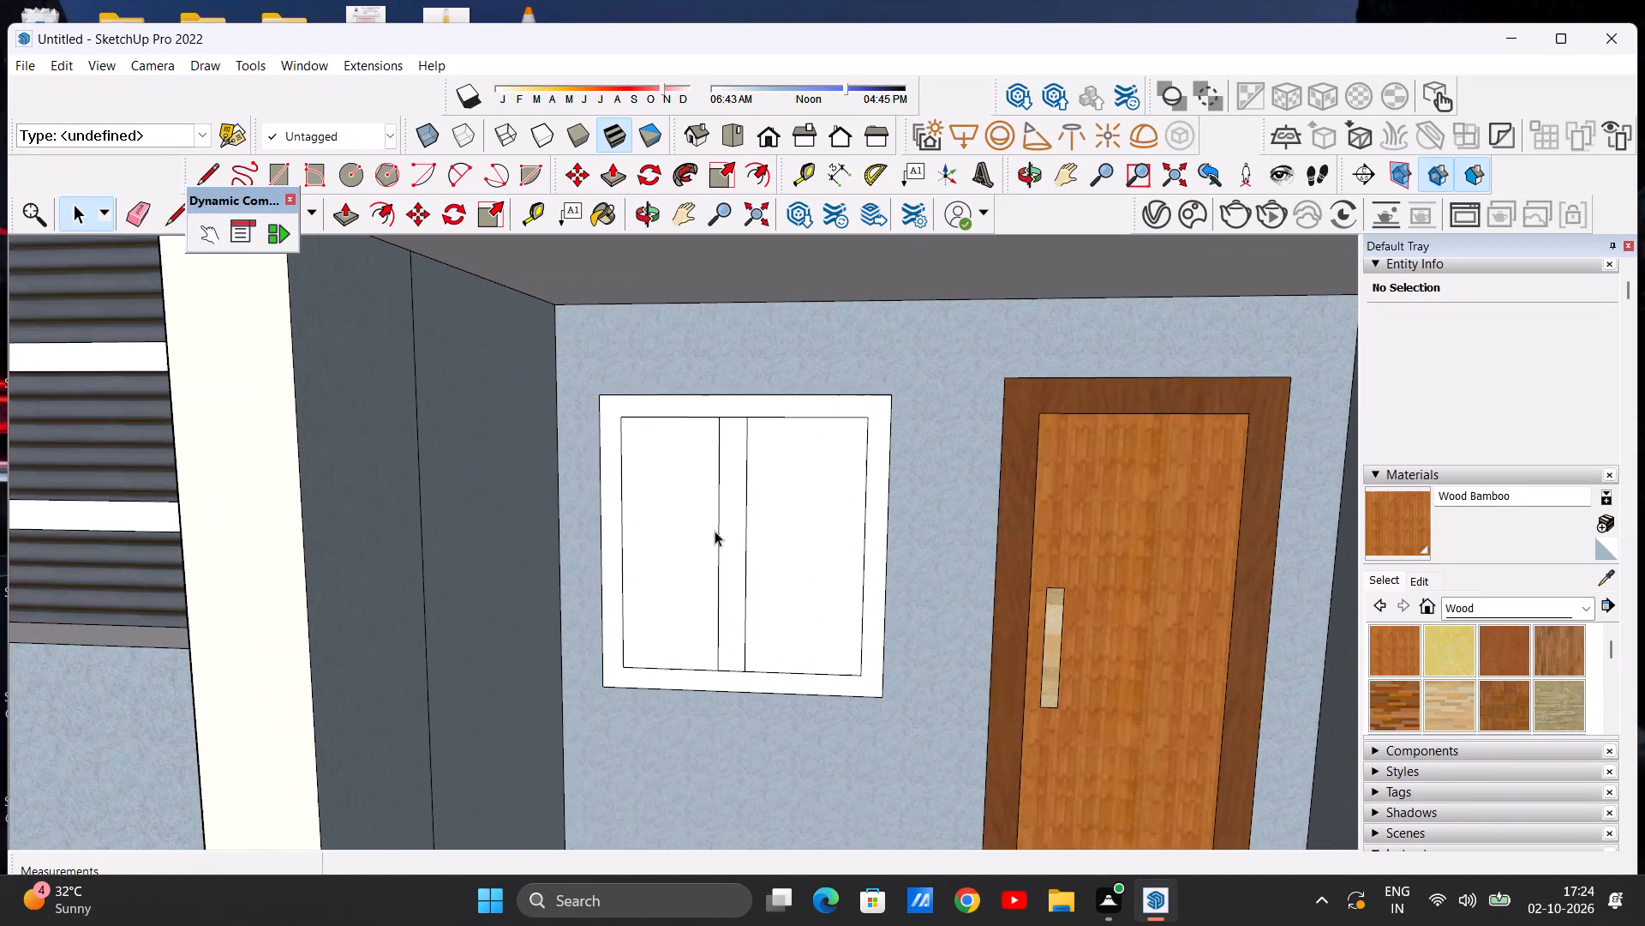
scroll(661, 472, "down", 2)
middle_click_drag(655, 478, 691, 467)
scroll(769, 427, "up", 2)
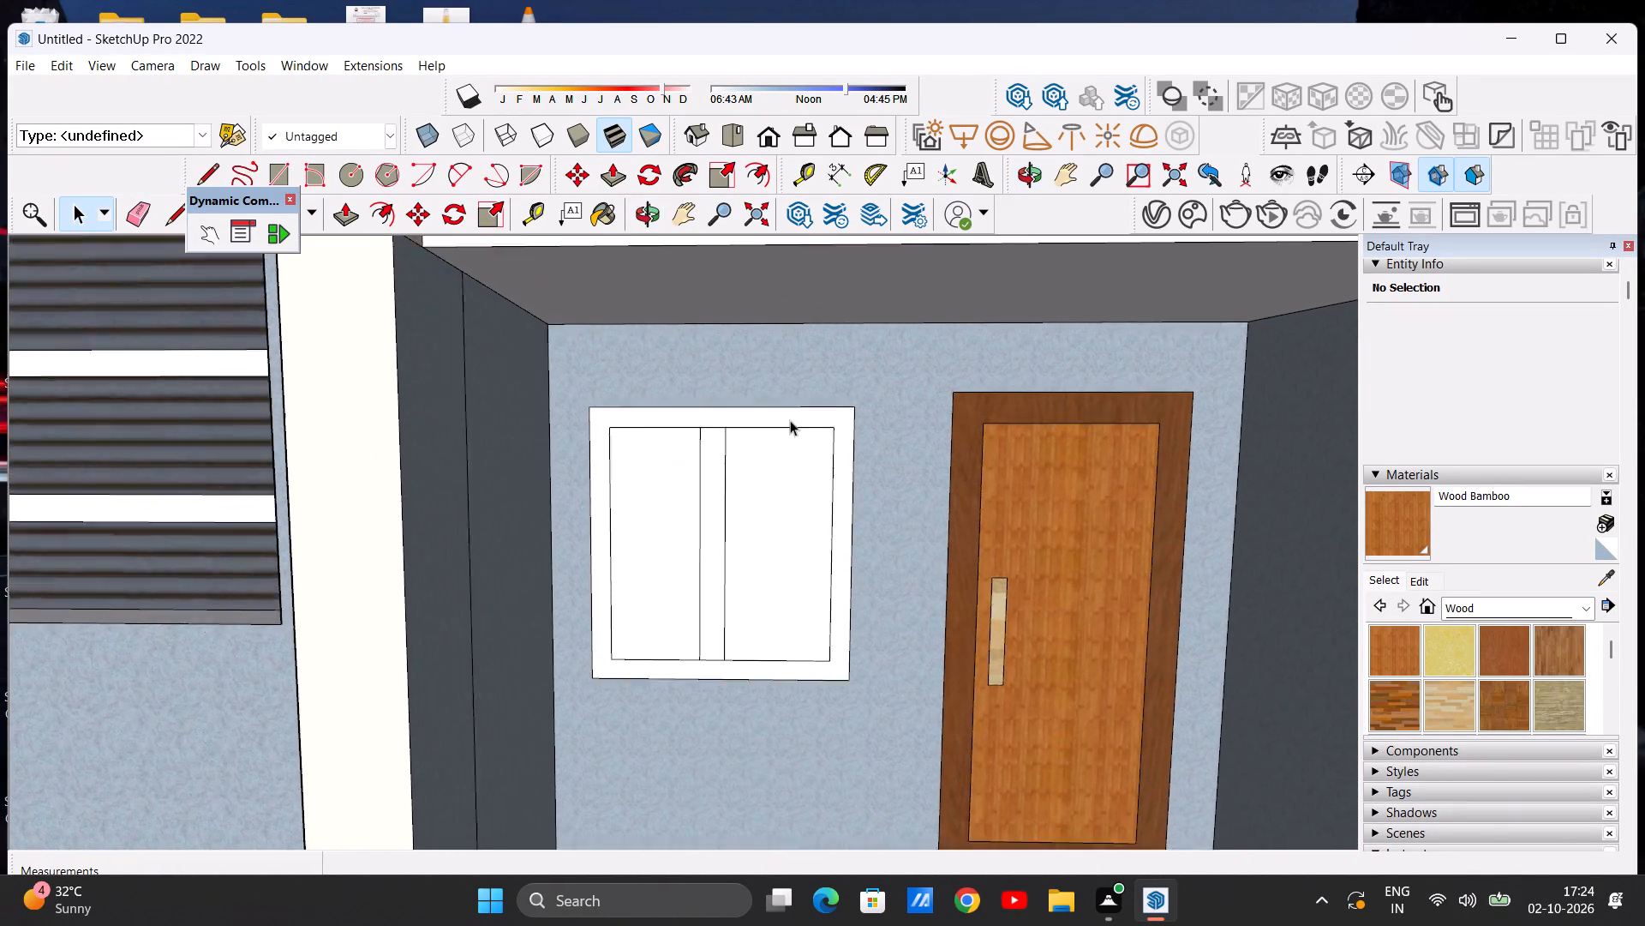
scroll(790, 420, "up", 3)
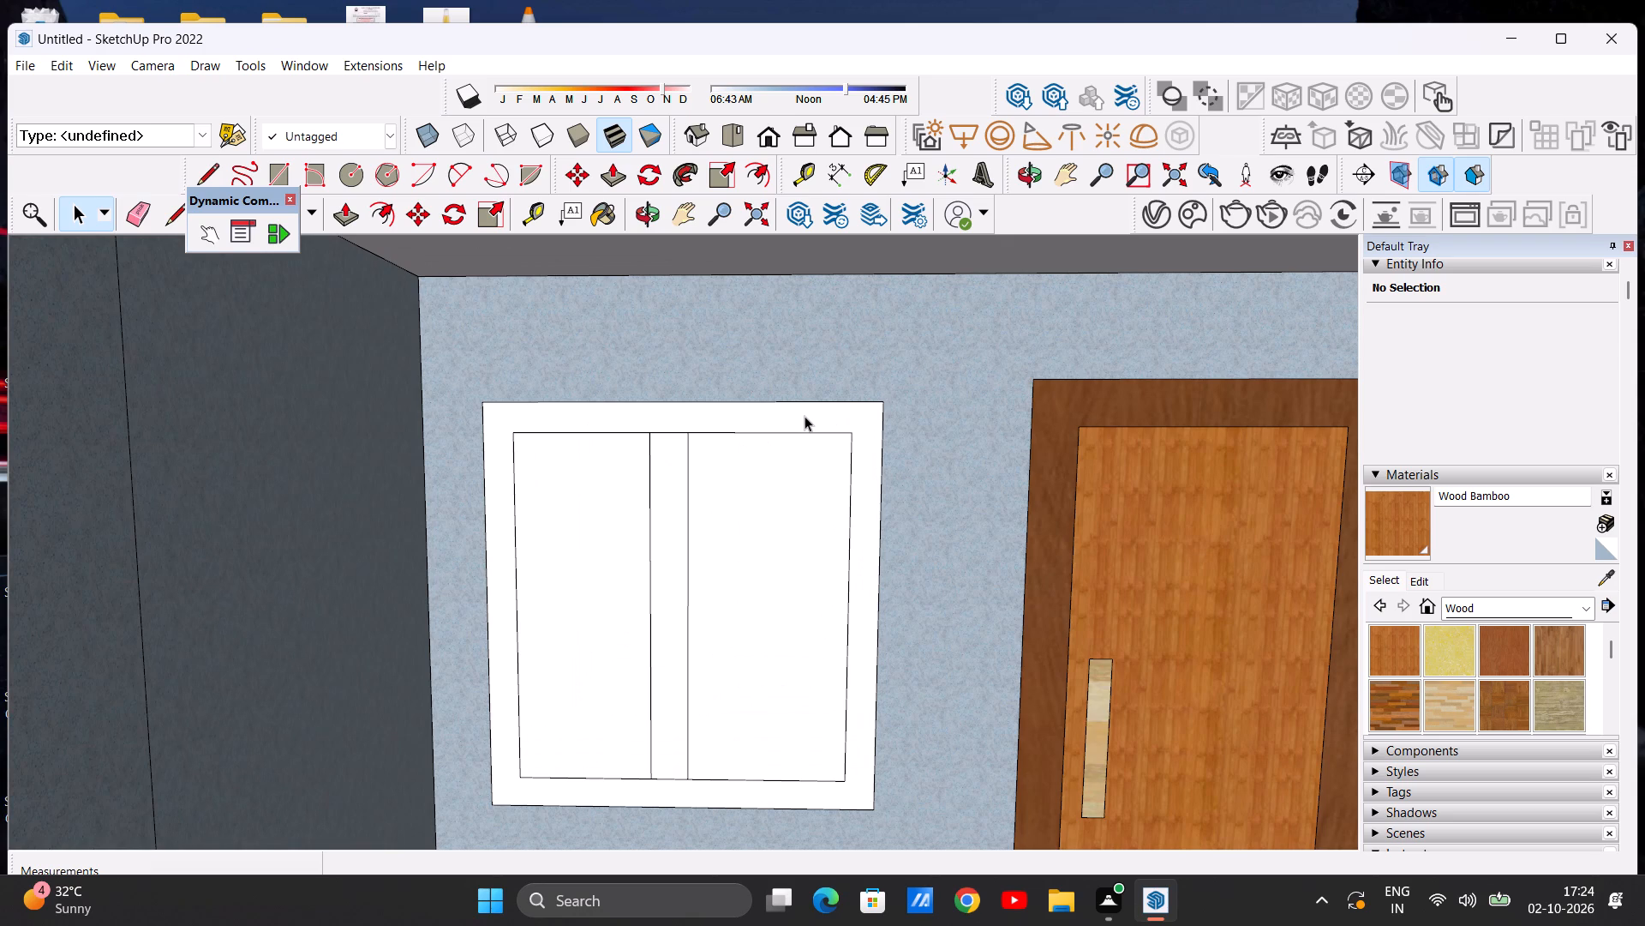
scroll(678, 515, "down", 13)
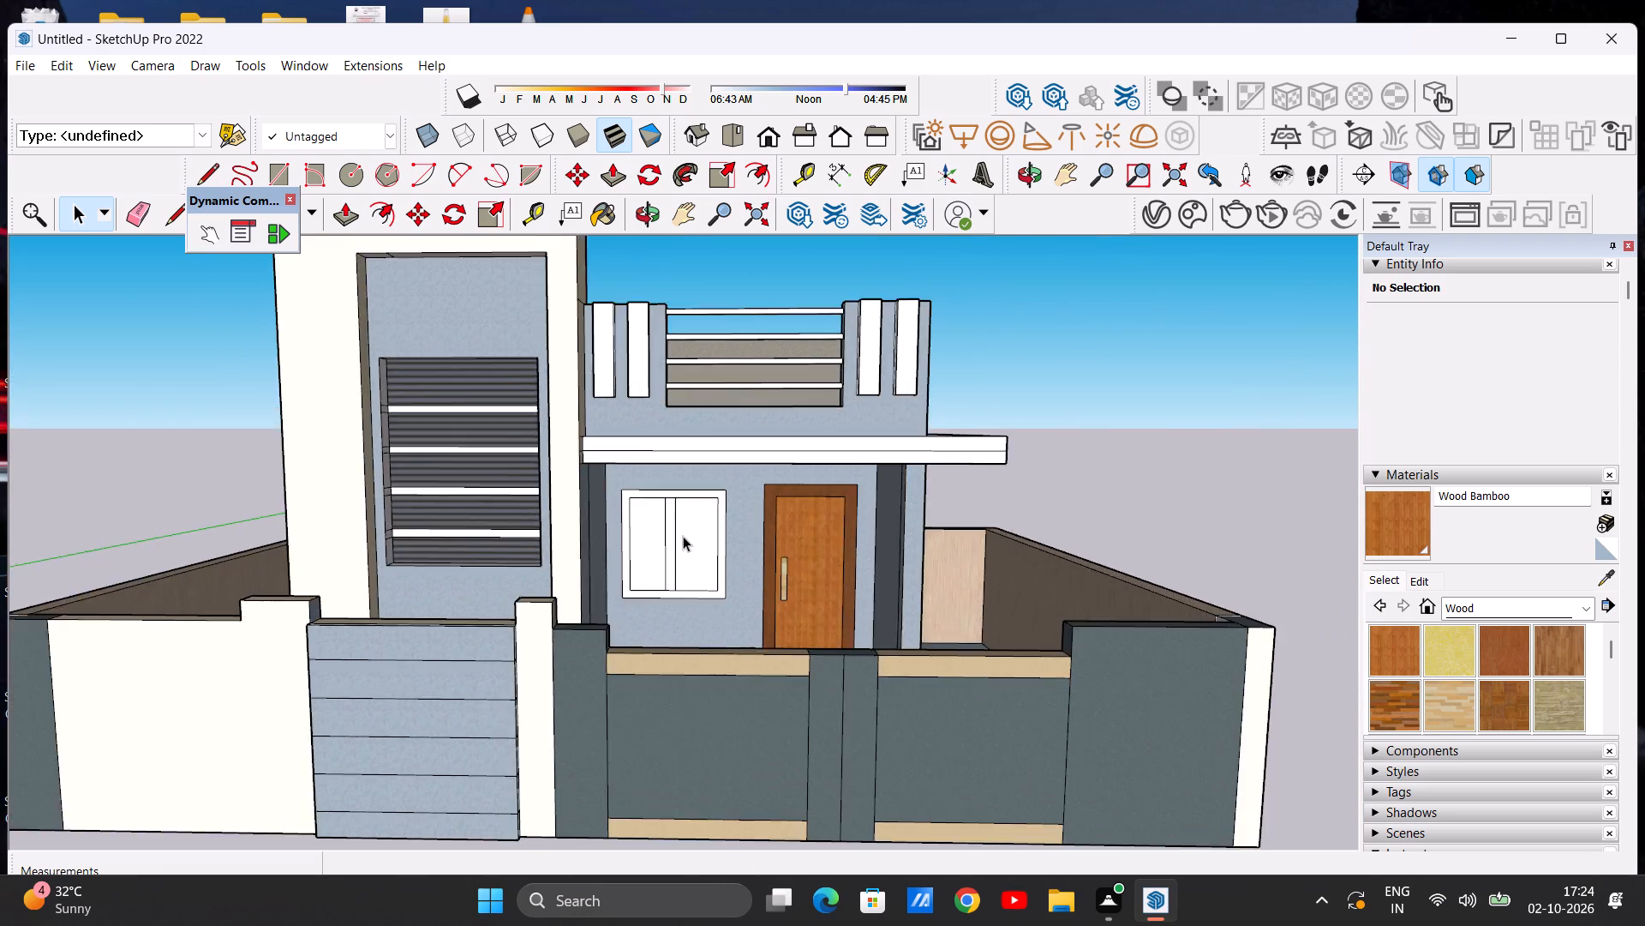
scroll(683, 536, "down", 8)
scroll(794, 445, "up", 6)
scroll(727, 459, "up", 7)
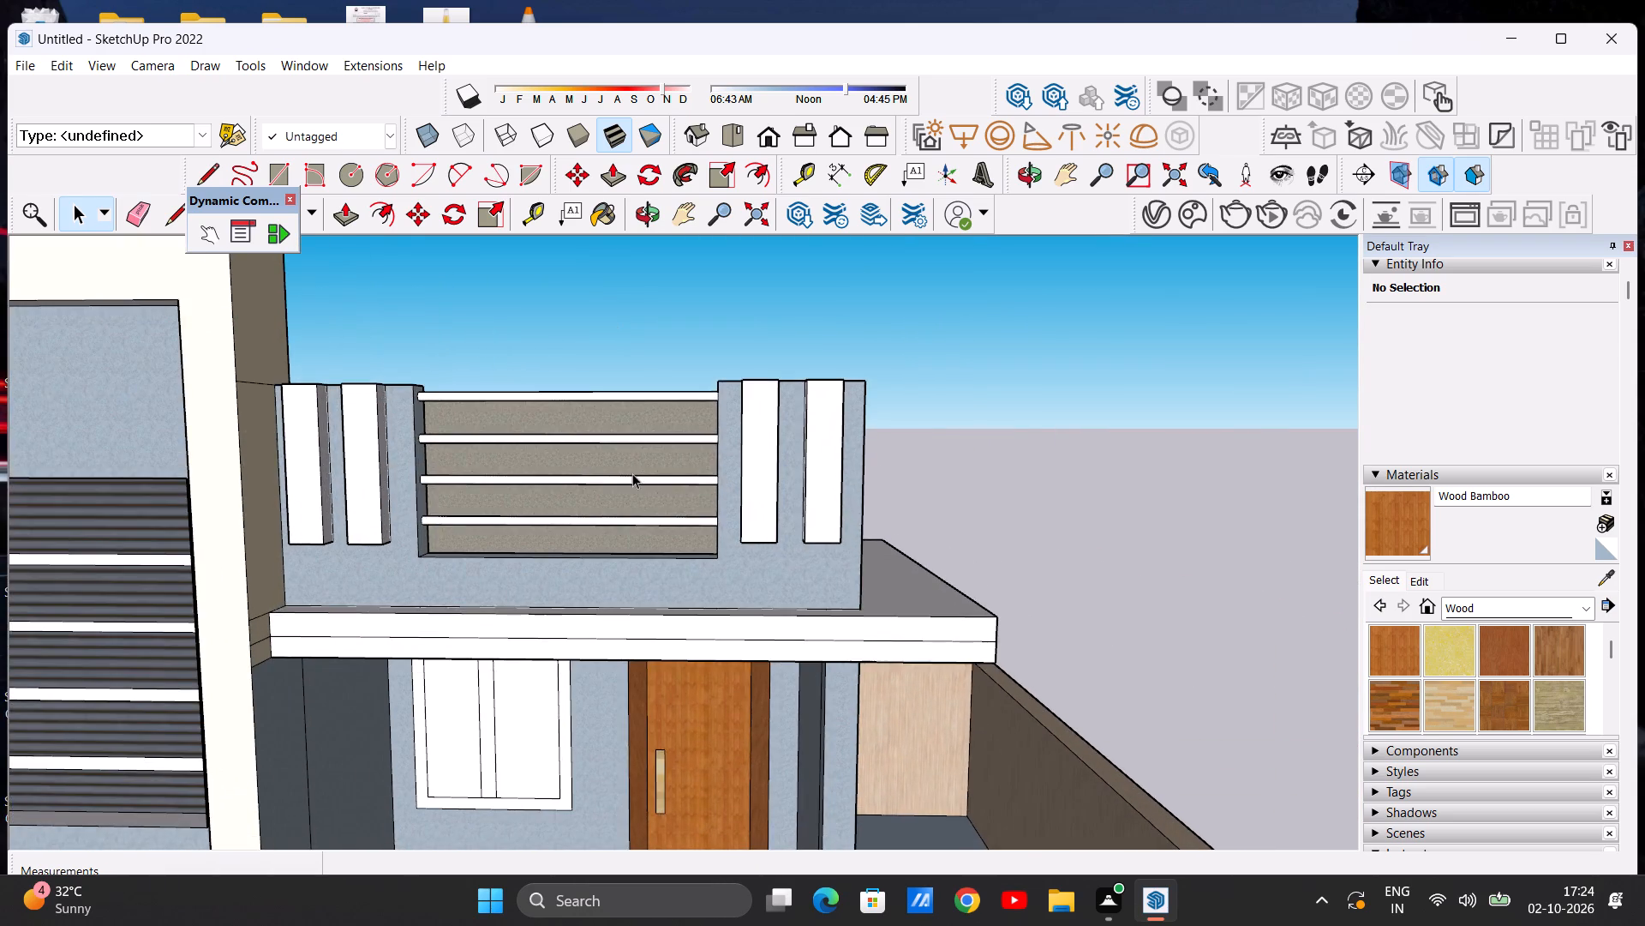
middle_click_drag(649, 497, 695, 520)
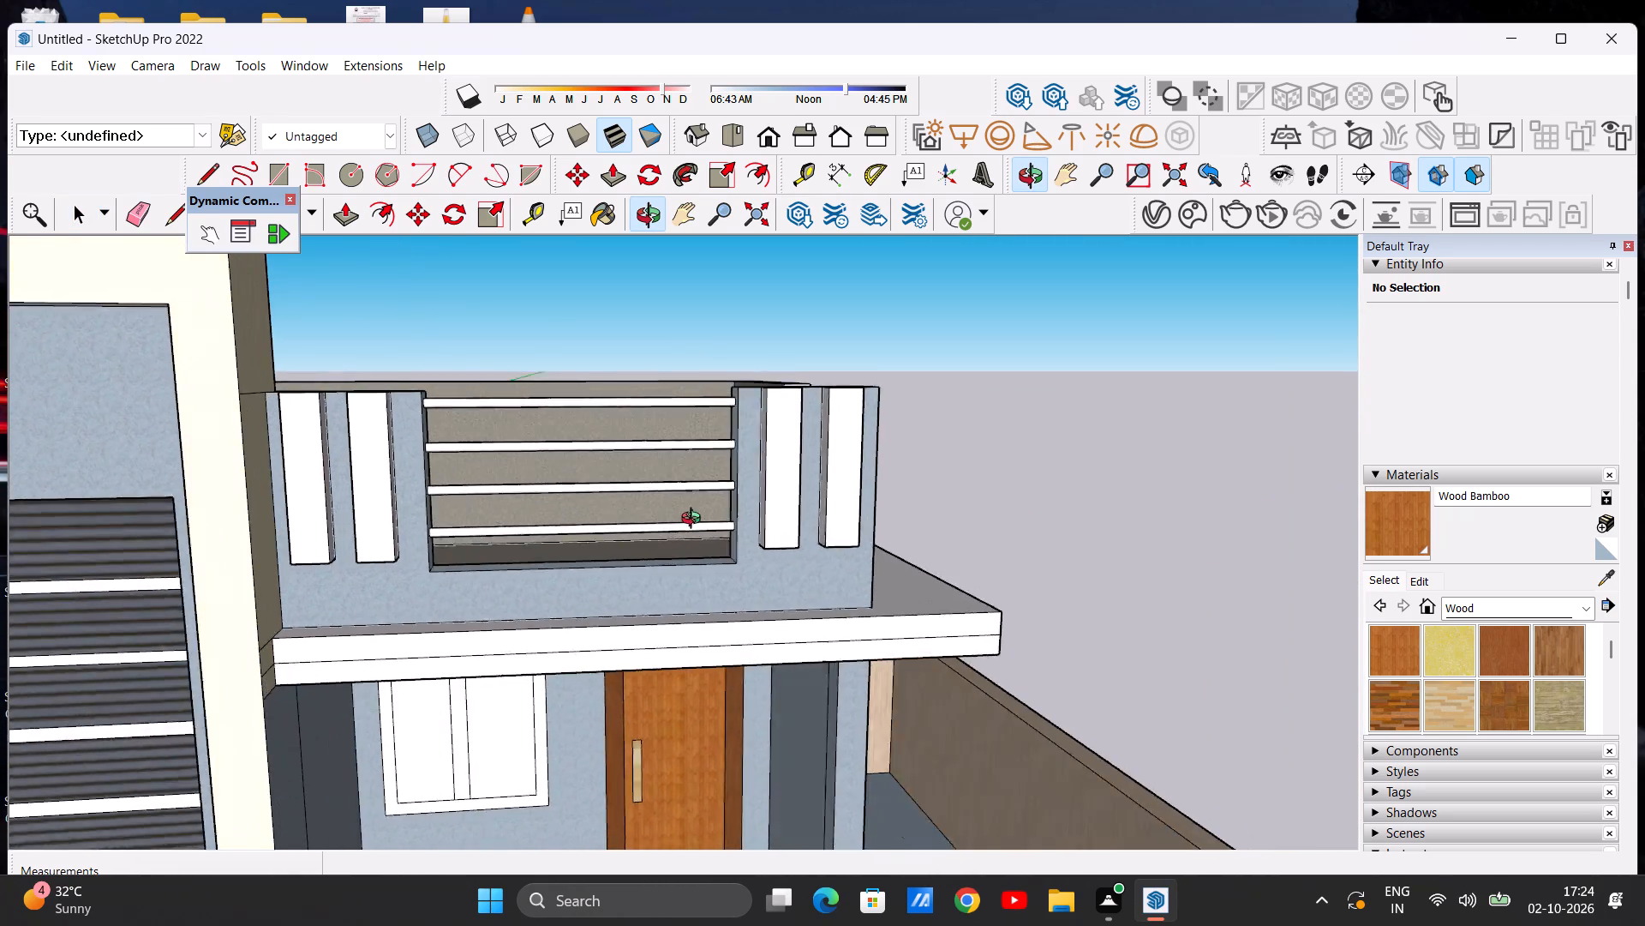
middle_click_drag(695, 520, 740, 538)
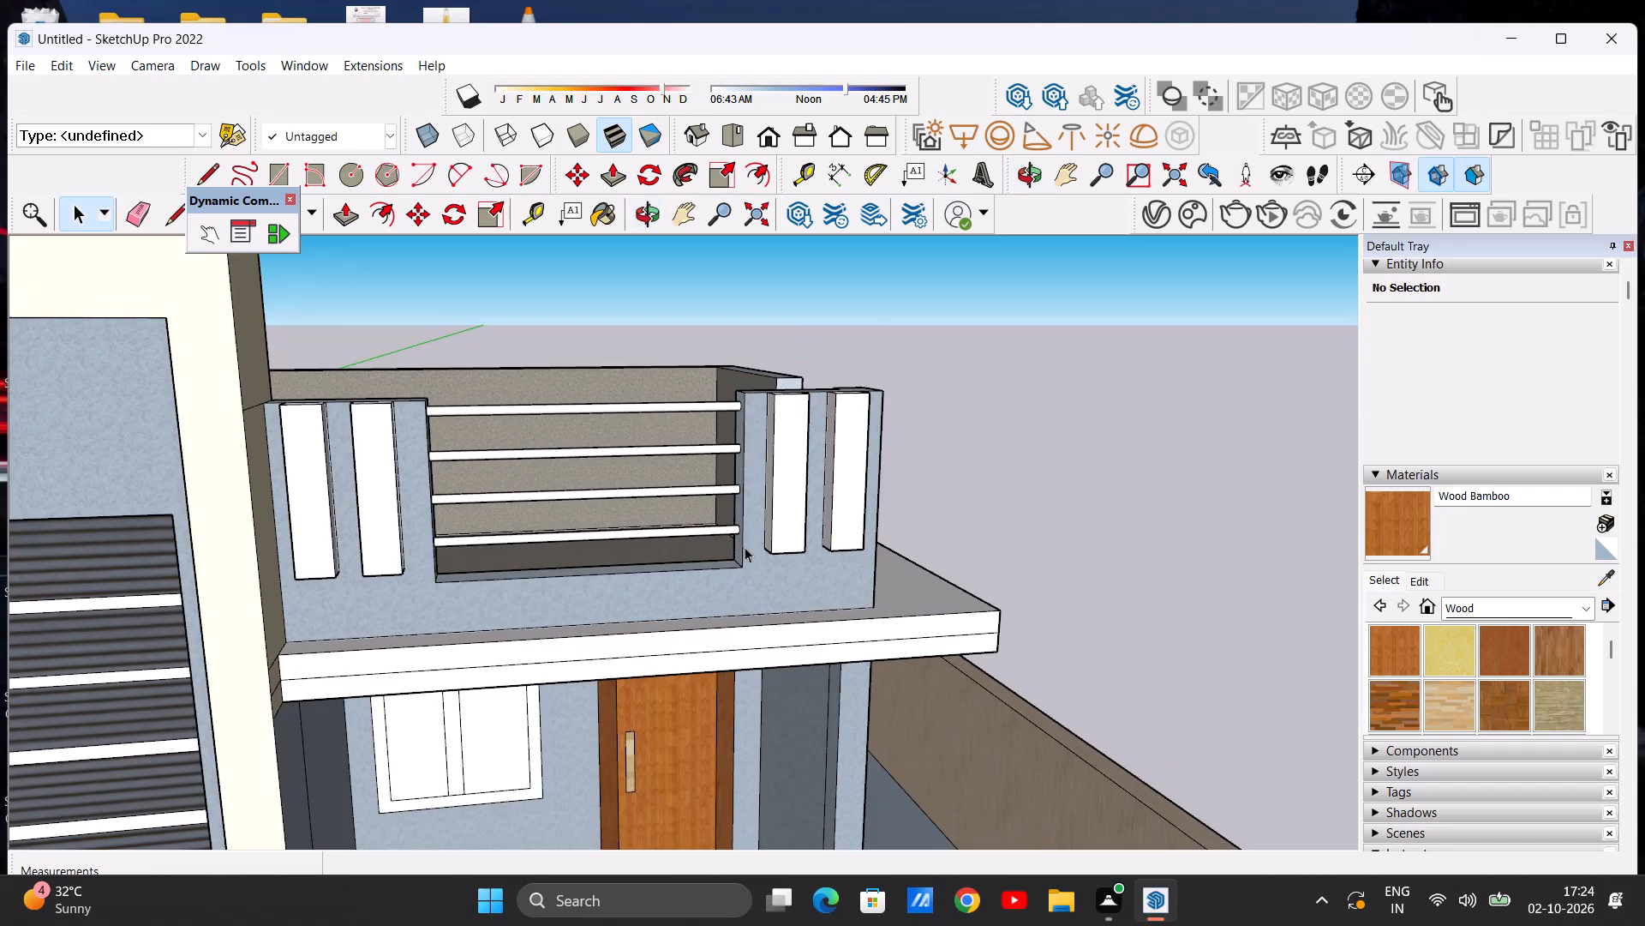
scroll(806, 500, "up", 2)
middle_click_drag(763, 505, 831, 572)
scroll(880, 515, "up", 5)
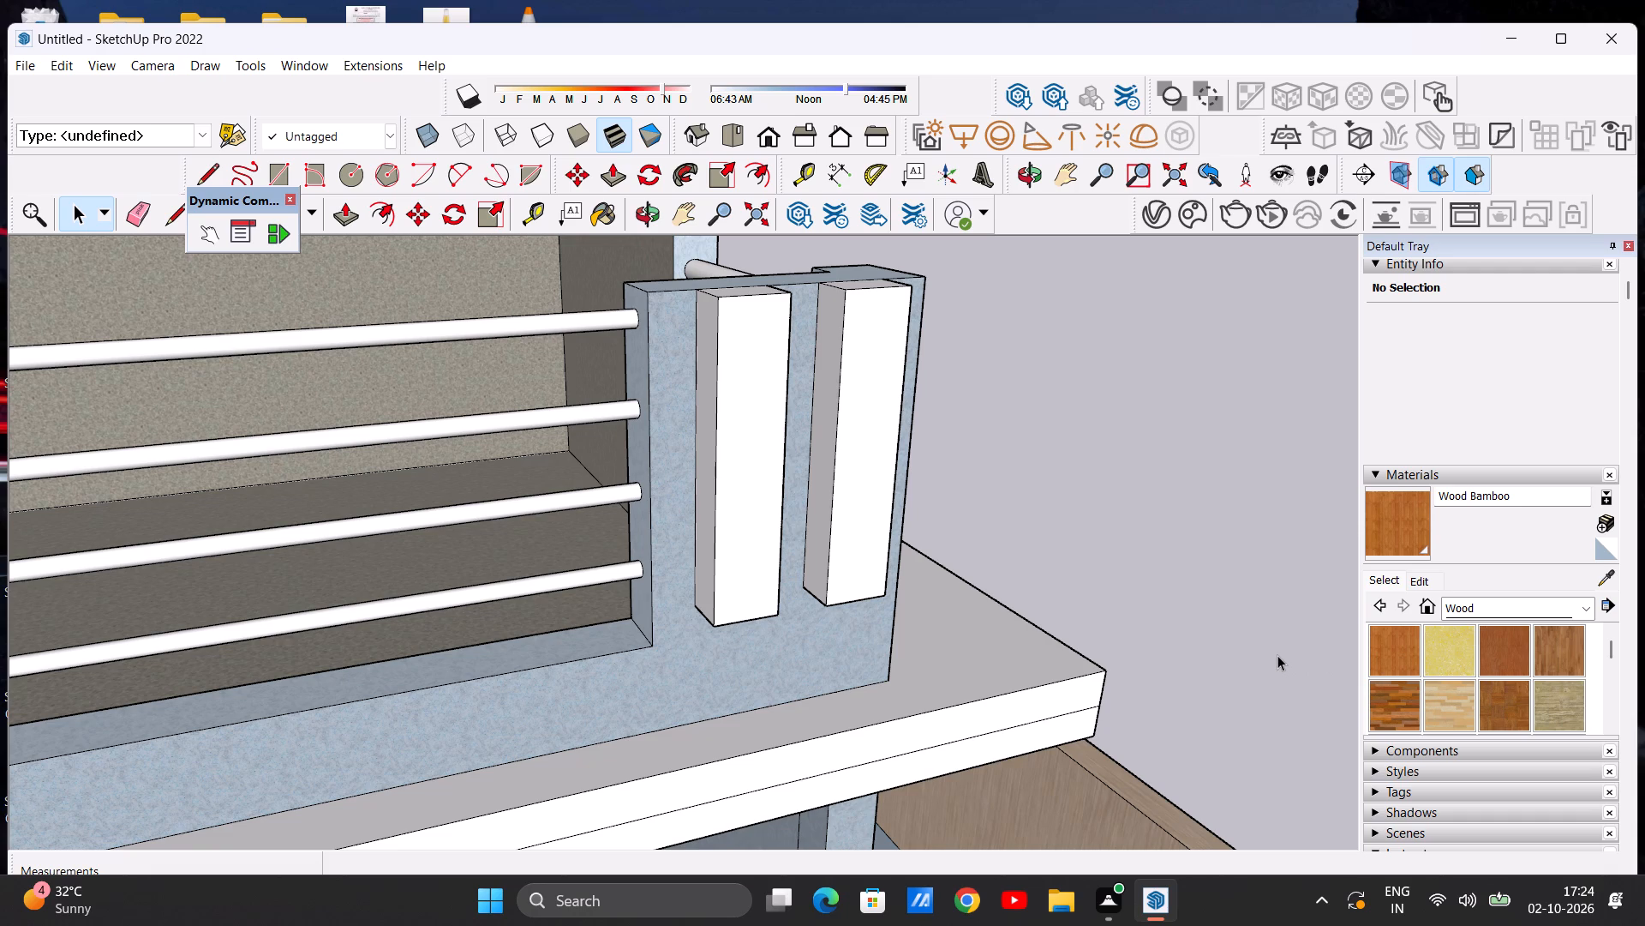
scroll(883, 505, "down", 16)
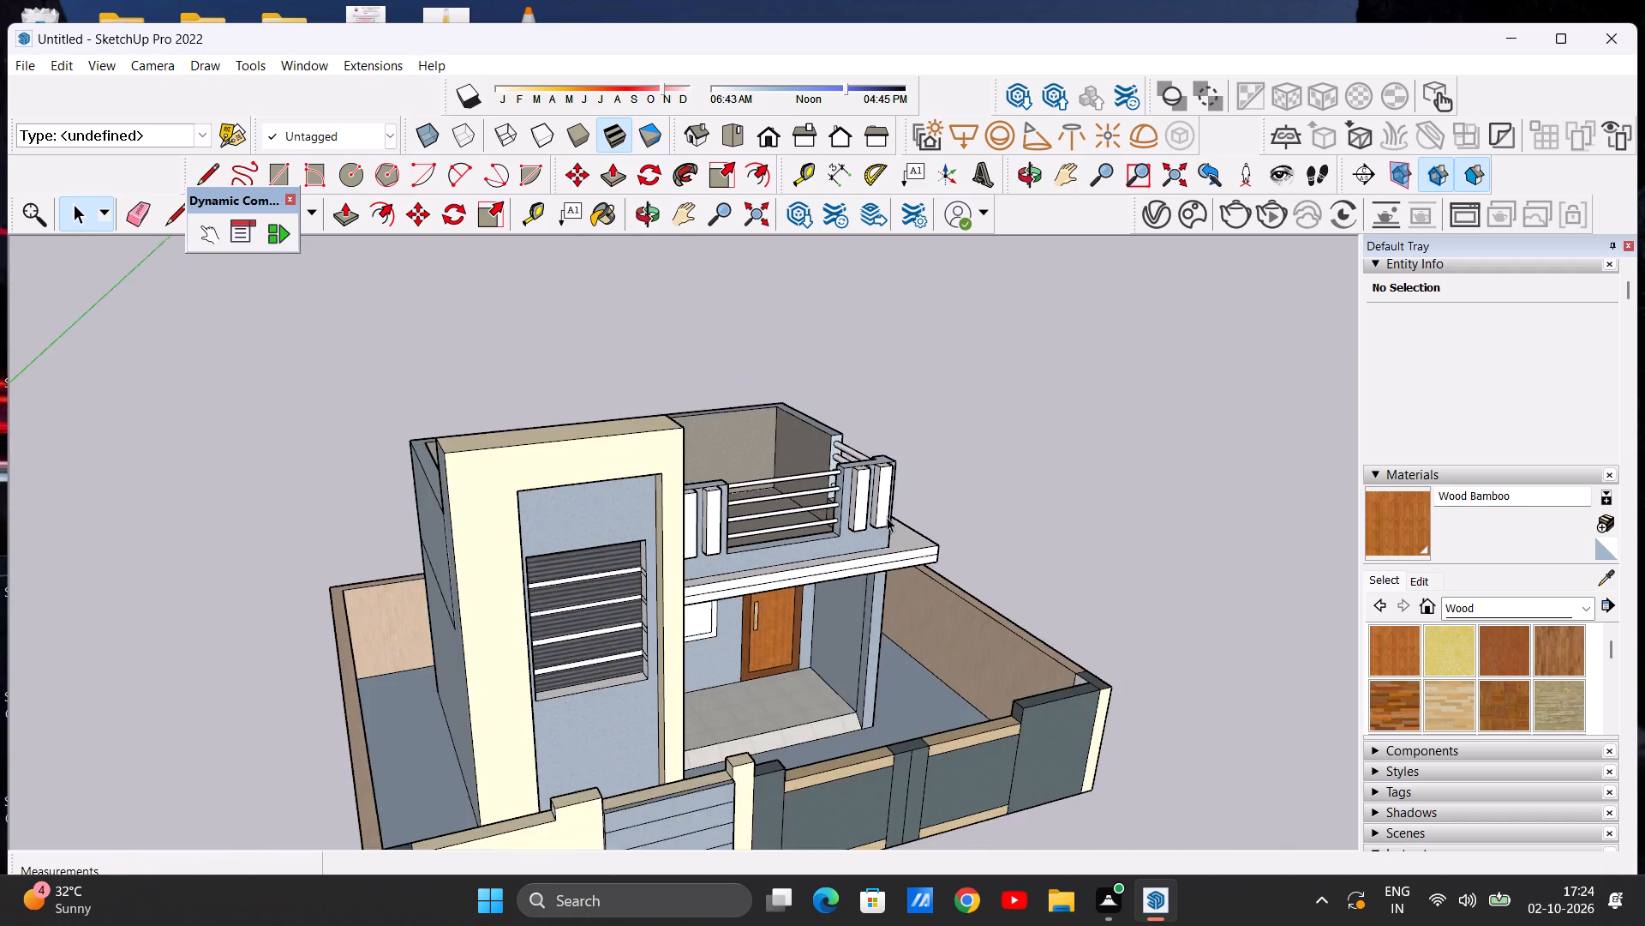
scroll(887, 517, "down", 6)
middle_click_drag(870, 610, 701, 503)
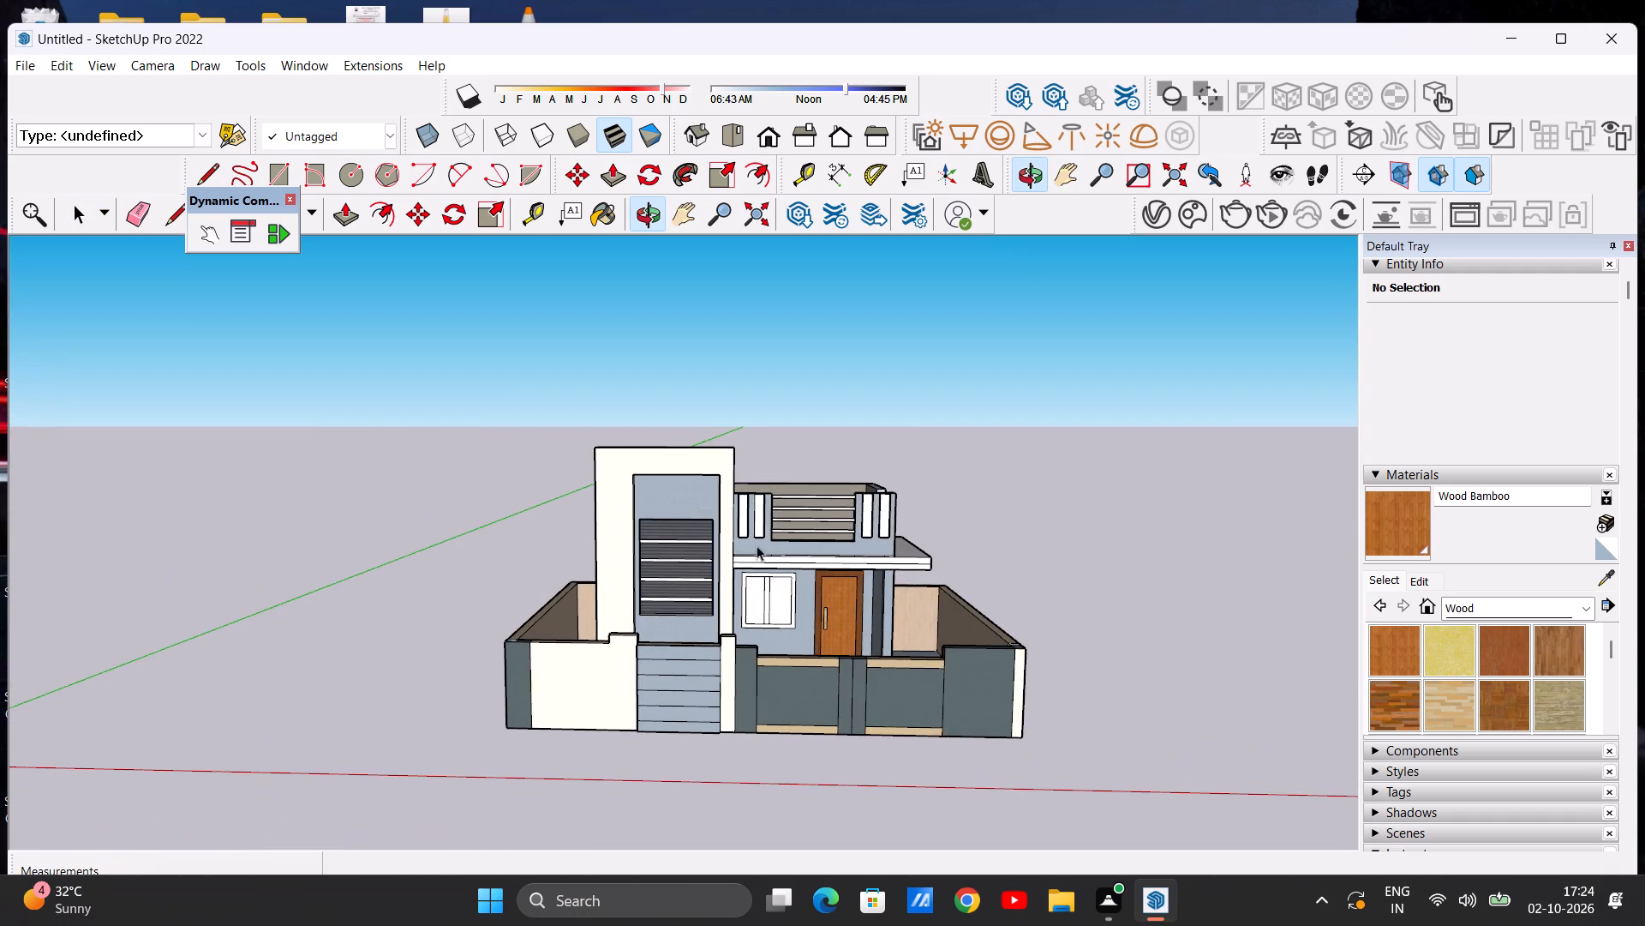
Paint the porch window's outer frame and centre mullion with Wood Veneer 01.
scroll(786, 598, "up", 13)
scroll(776, 595, "down", 3)
scroll(827, 550, "up", 1)
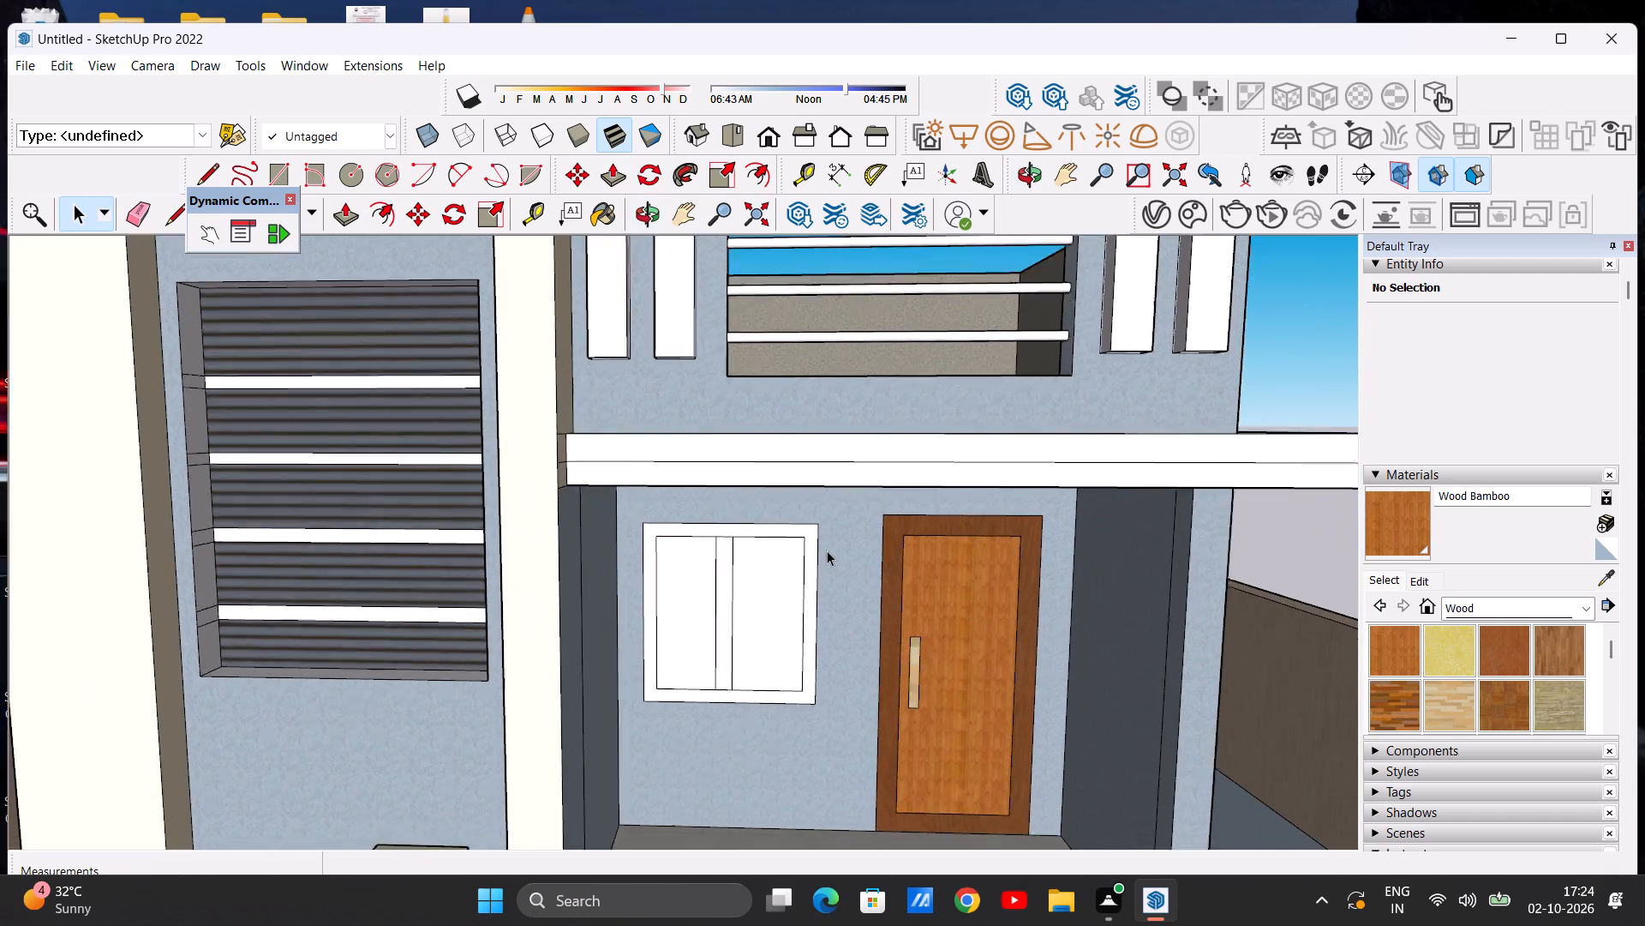
scroll(827, 550, "up", 3)
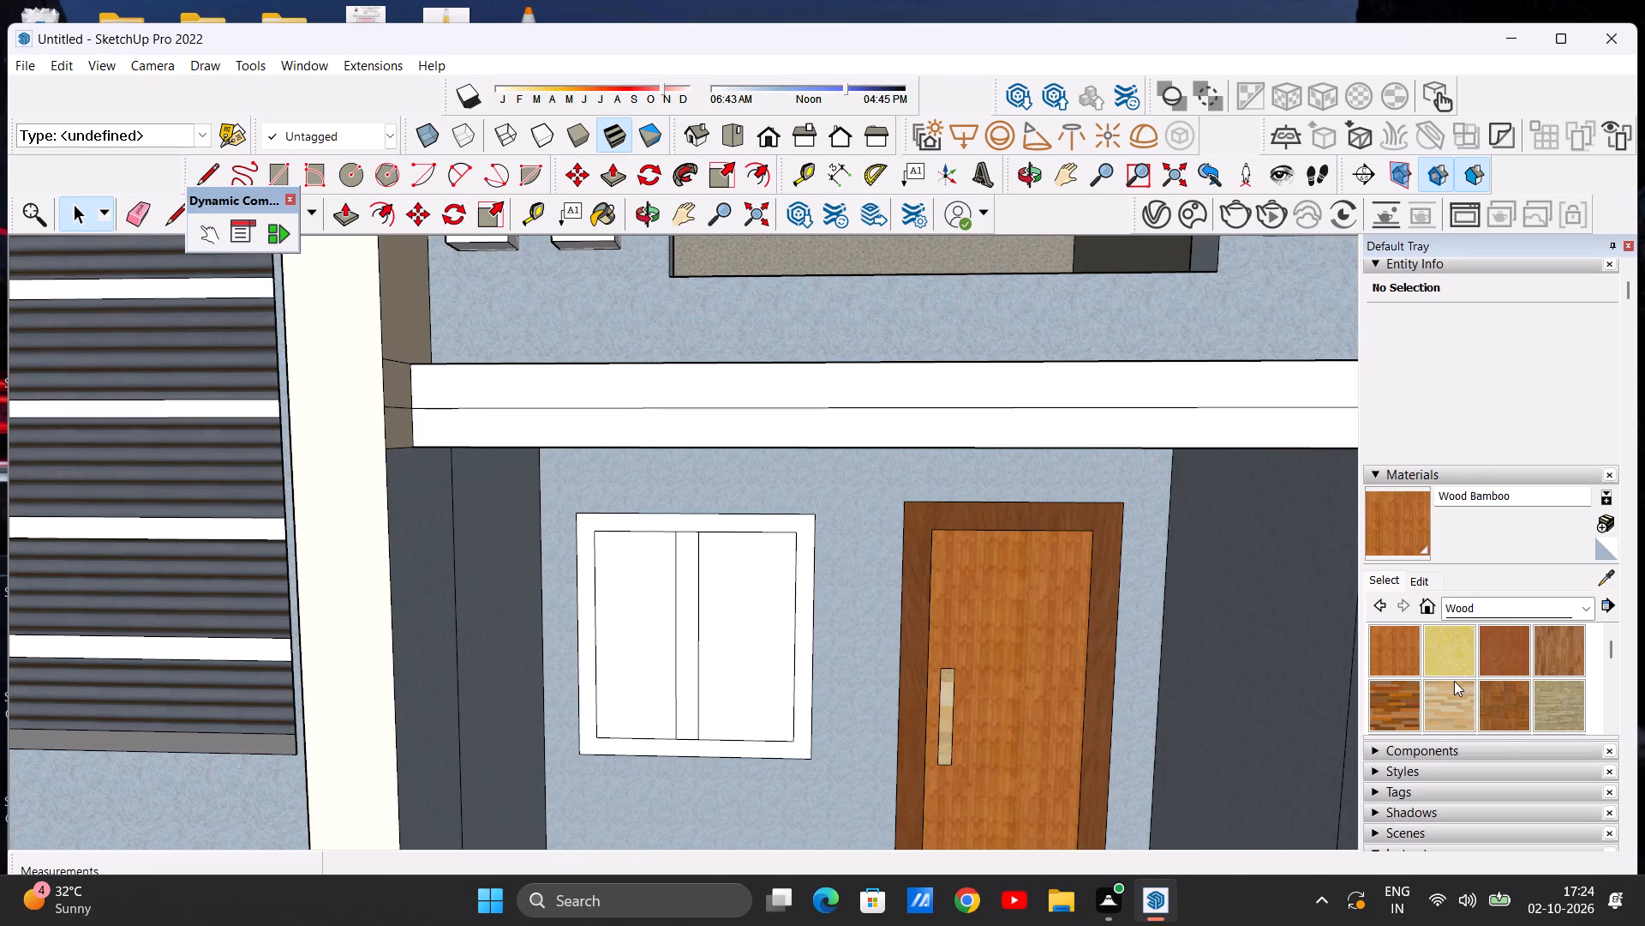
scroll(1456, 683, "down", 1)
left_click(1504, 658)
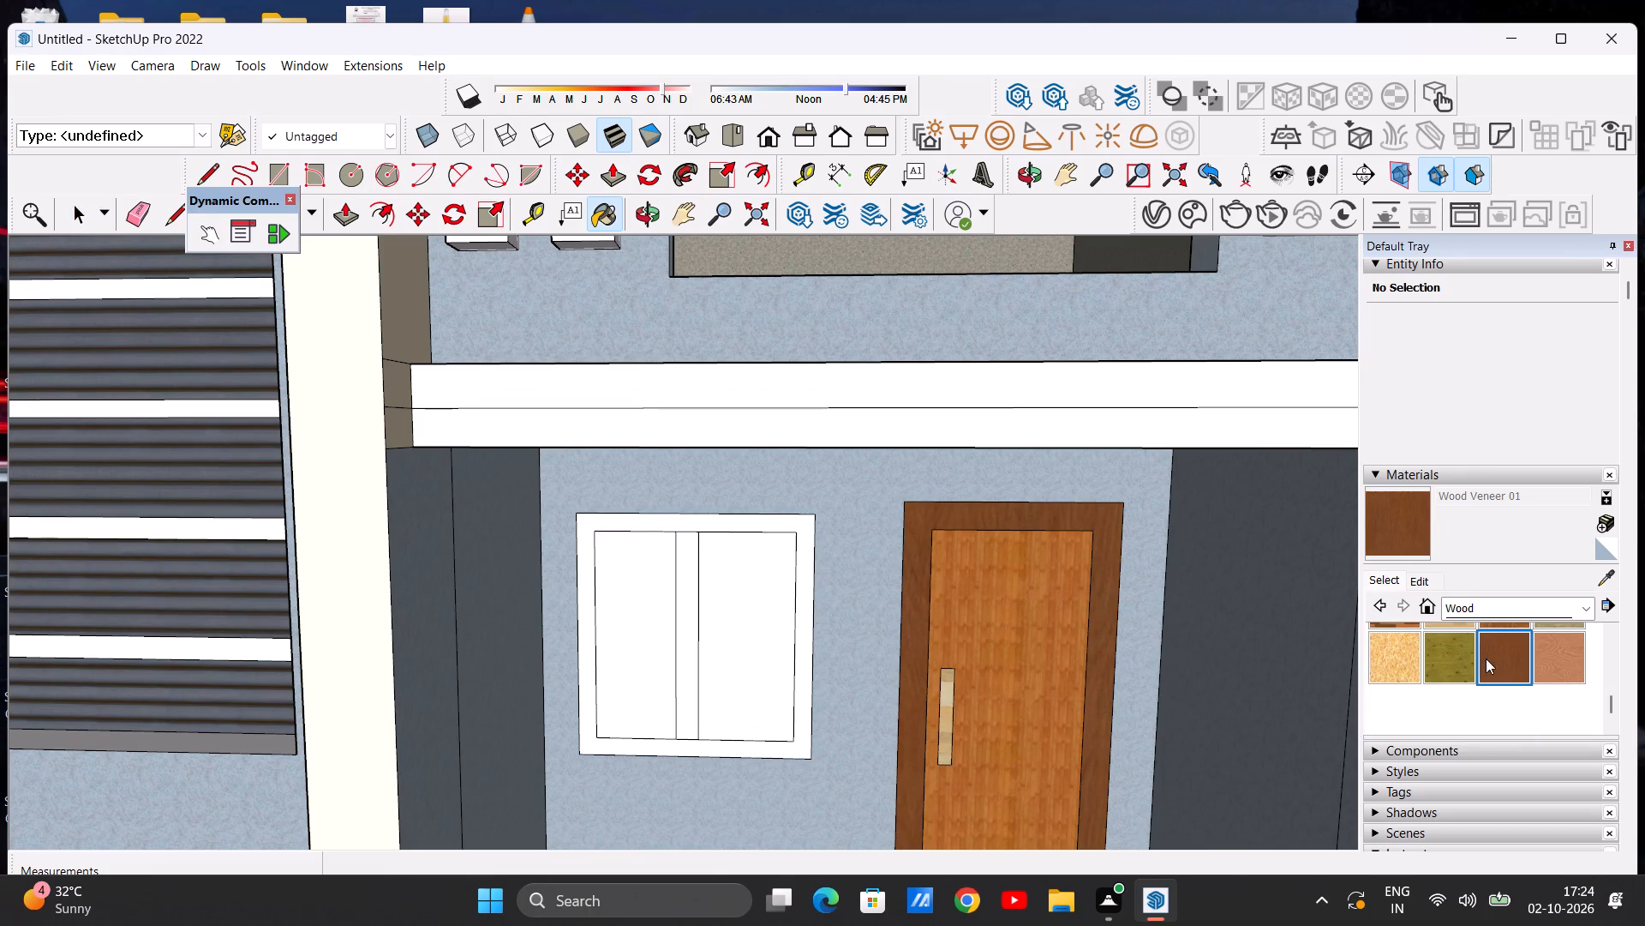
left_click(805, 654)
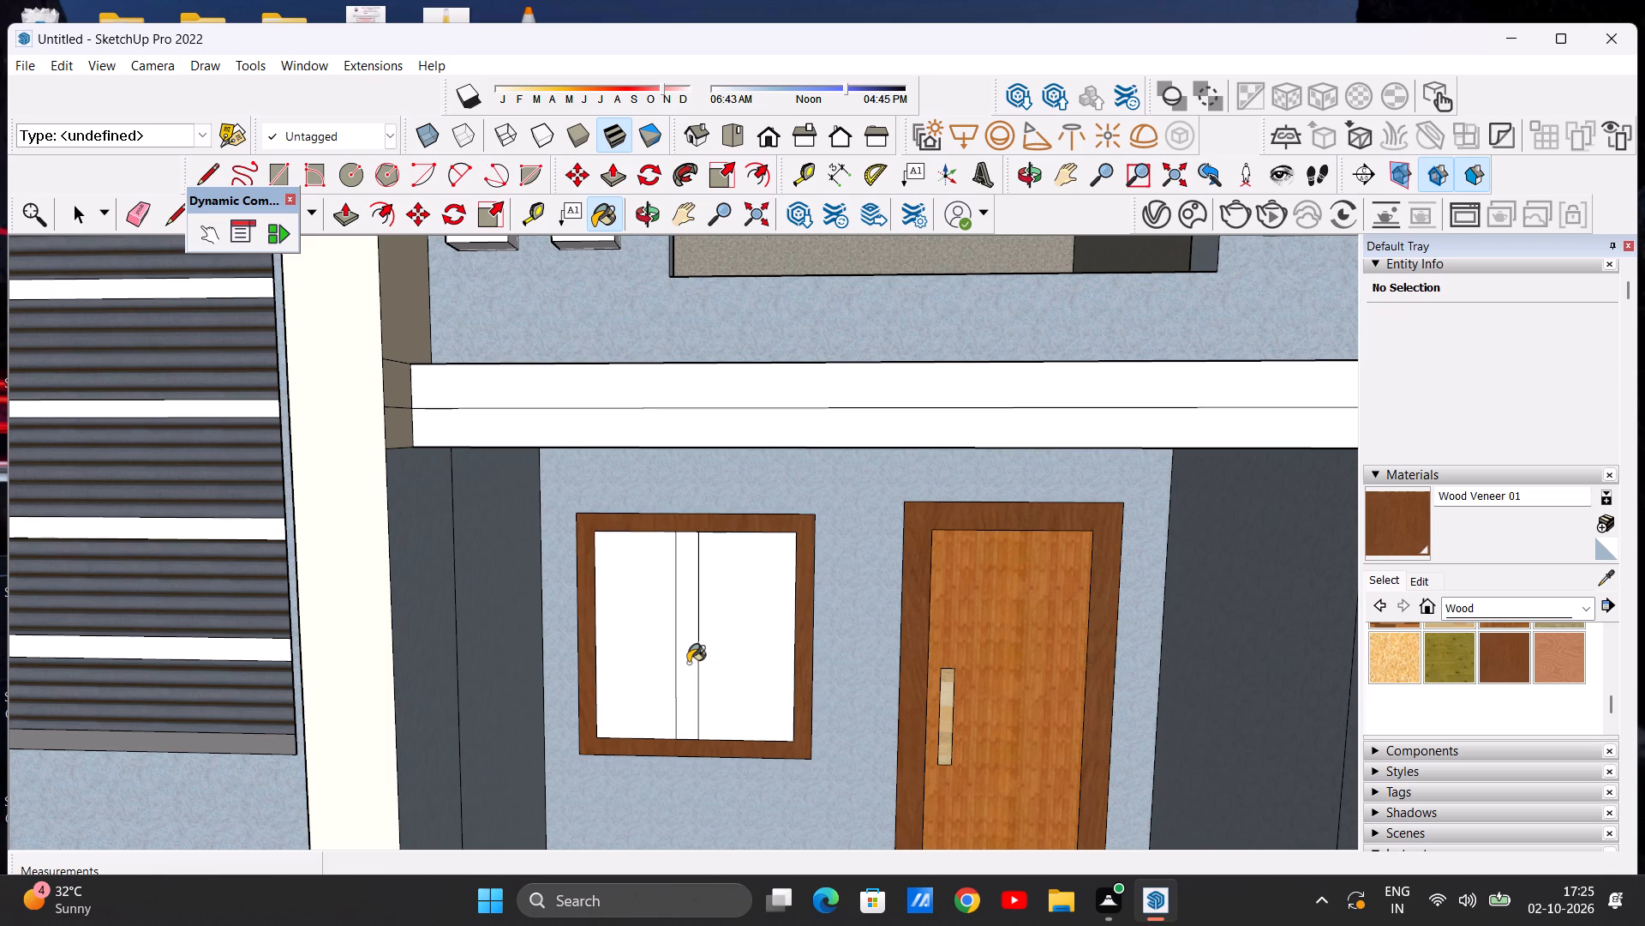
left_click(688, 663)
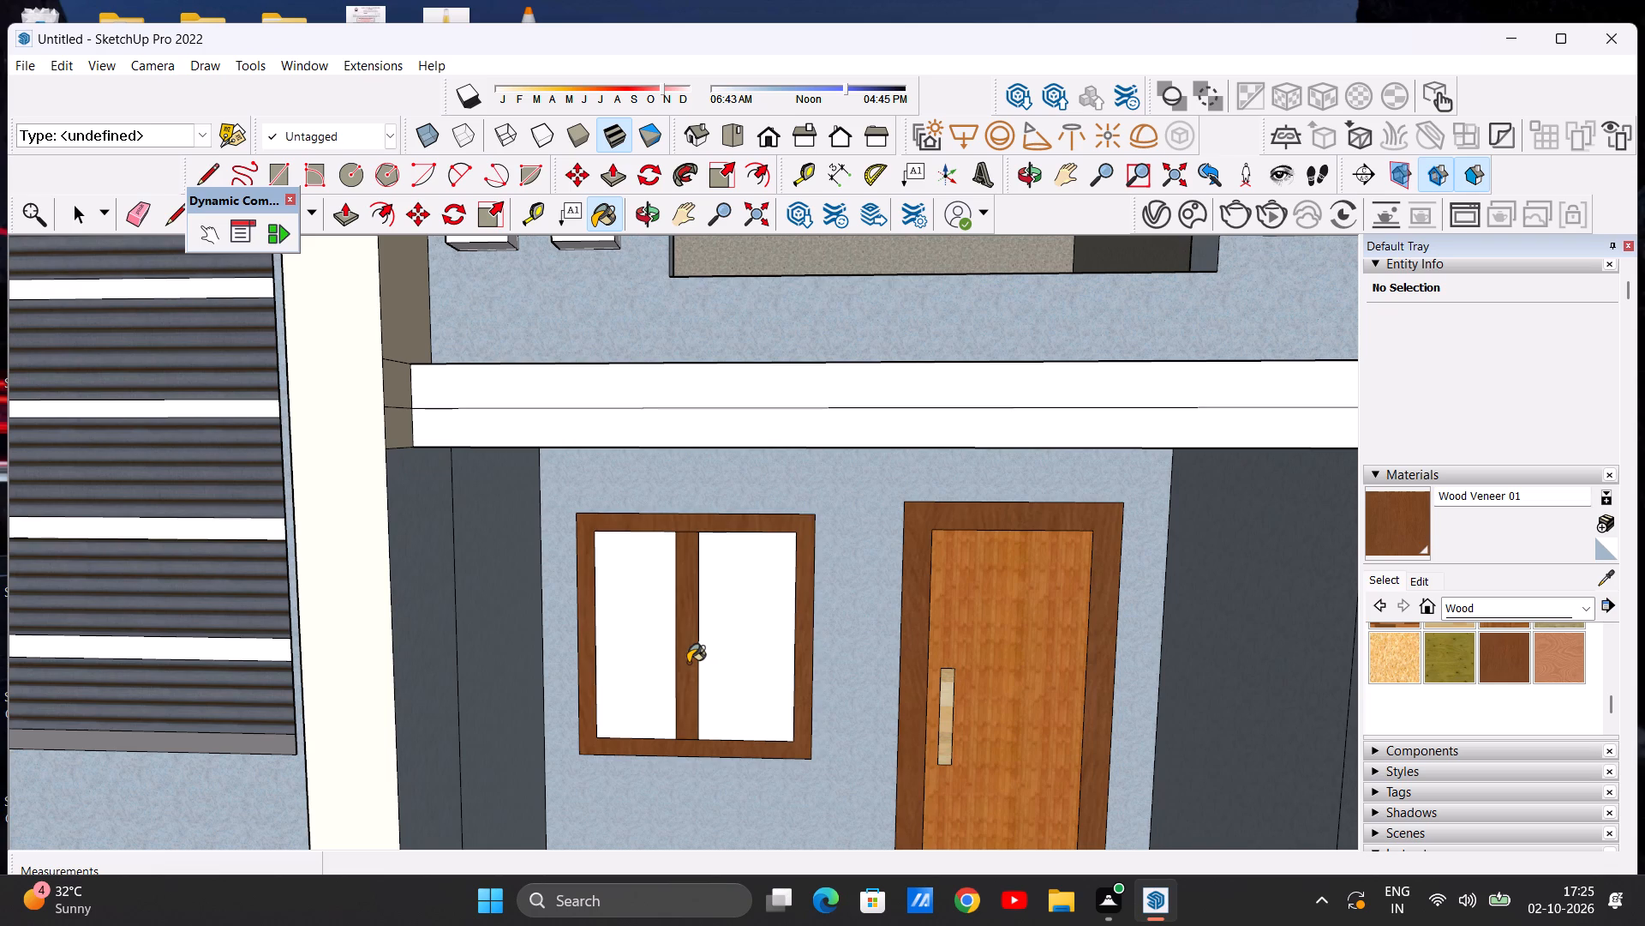
key("space")
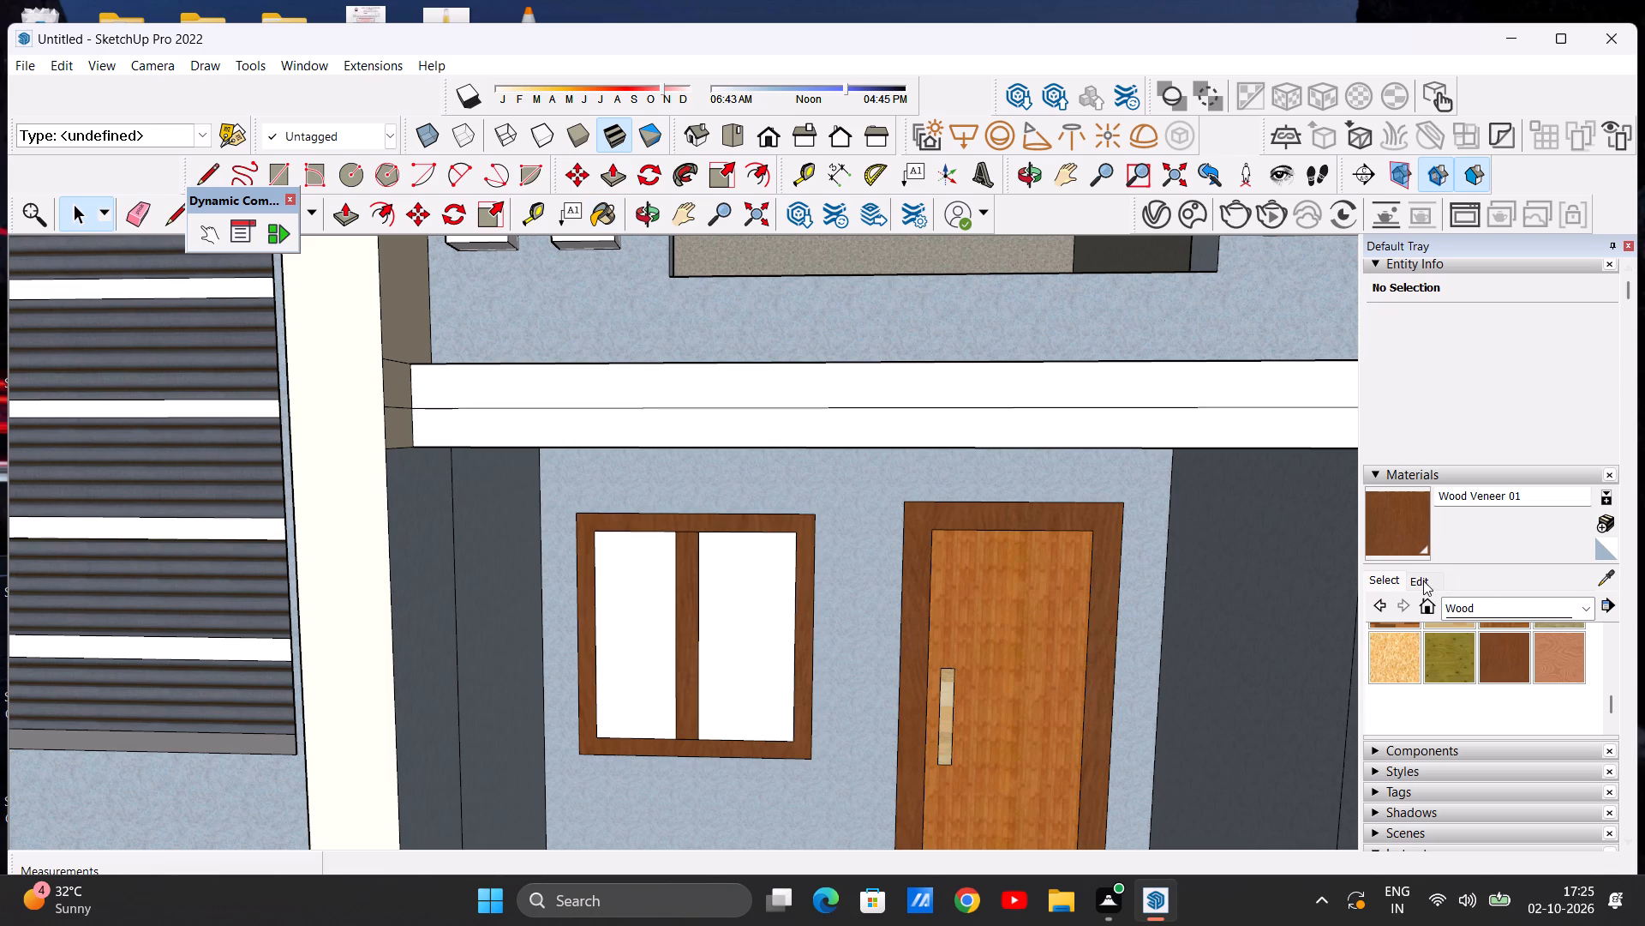
Darken the Wood Veneer 01 material by lowering its colour brightness.
left_click(1423, 580)
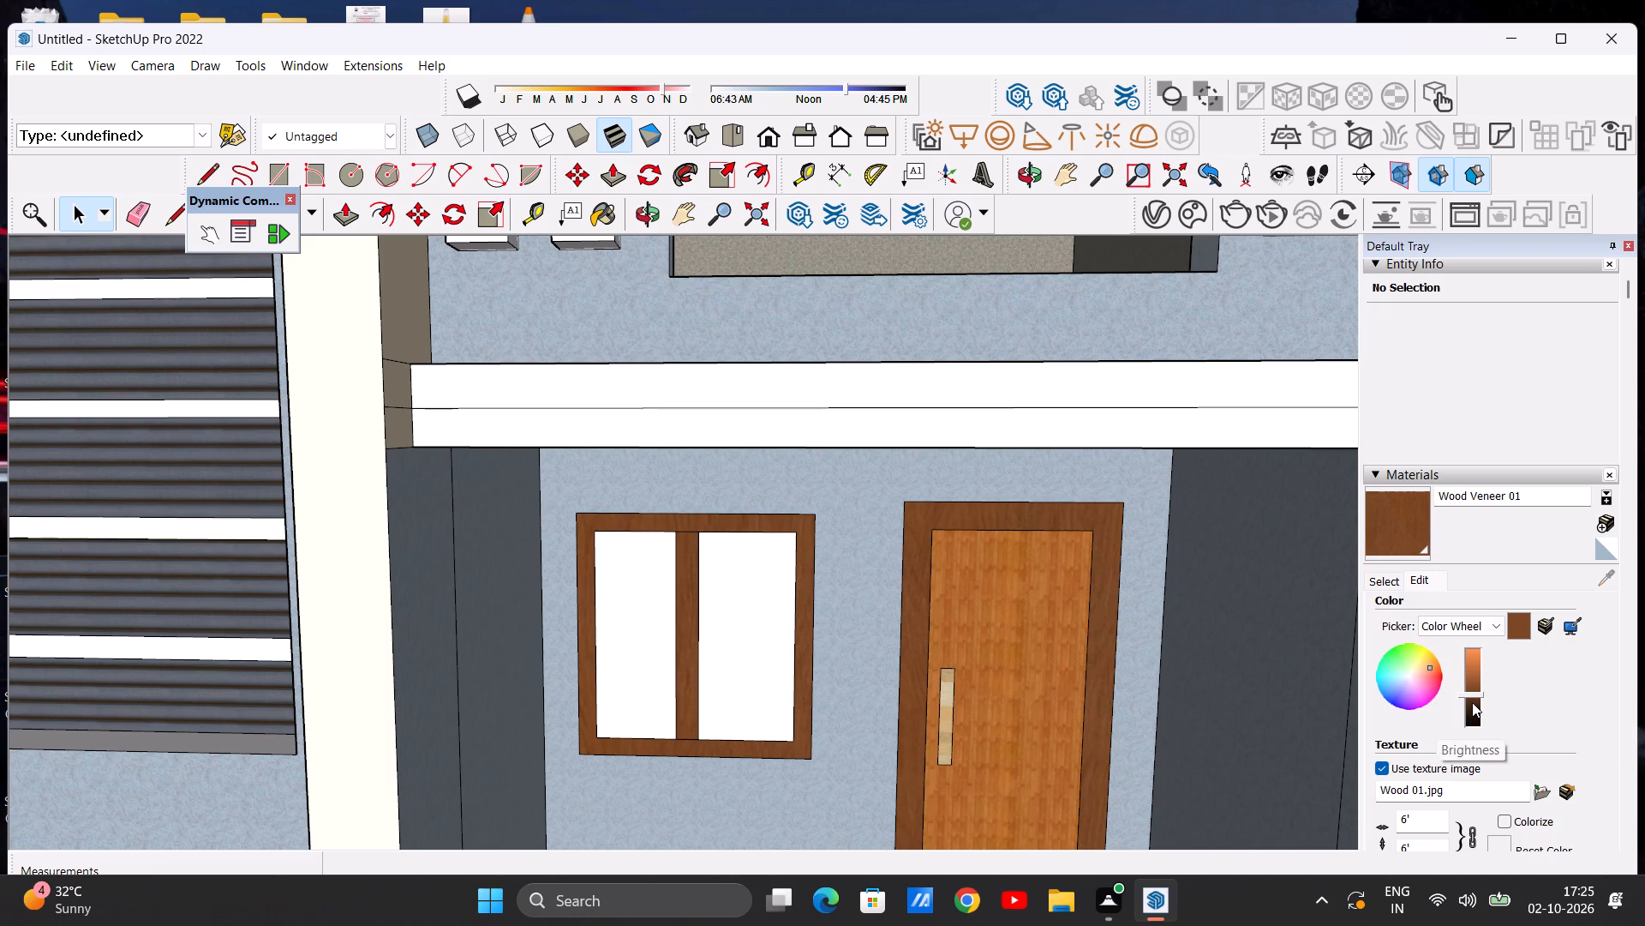
left_click(1472, 702)
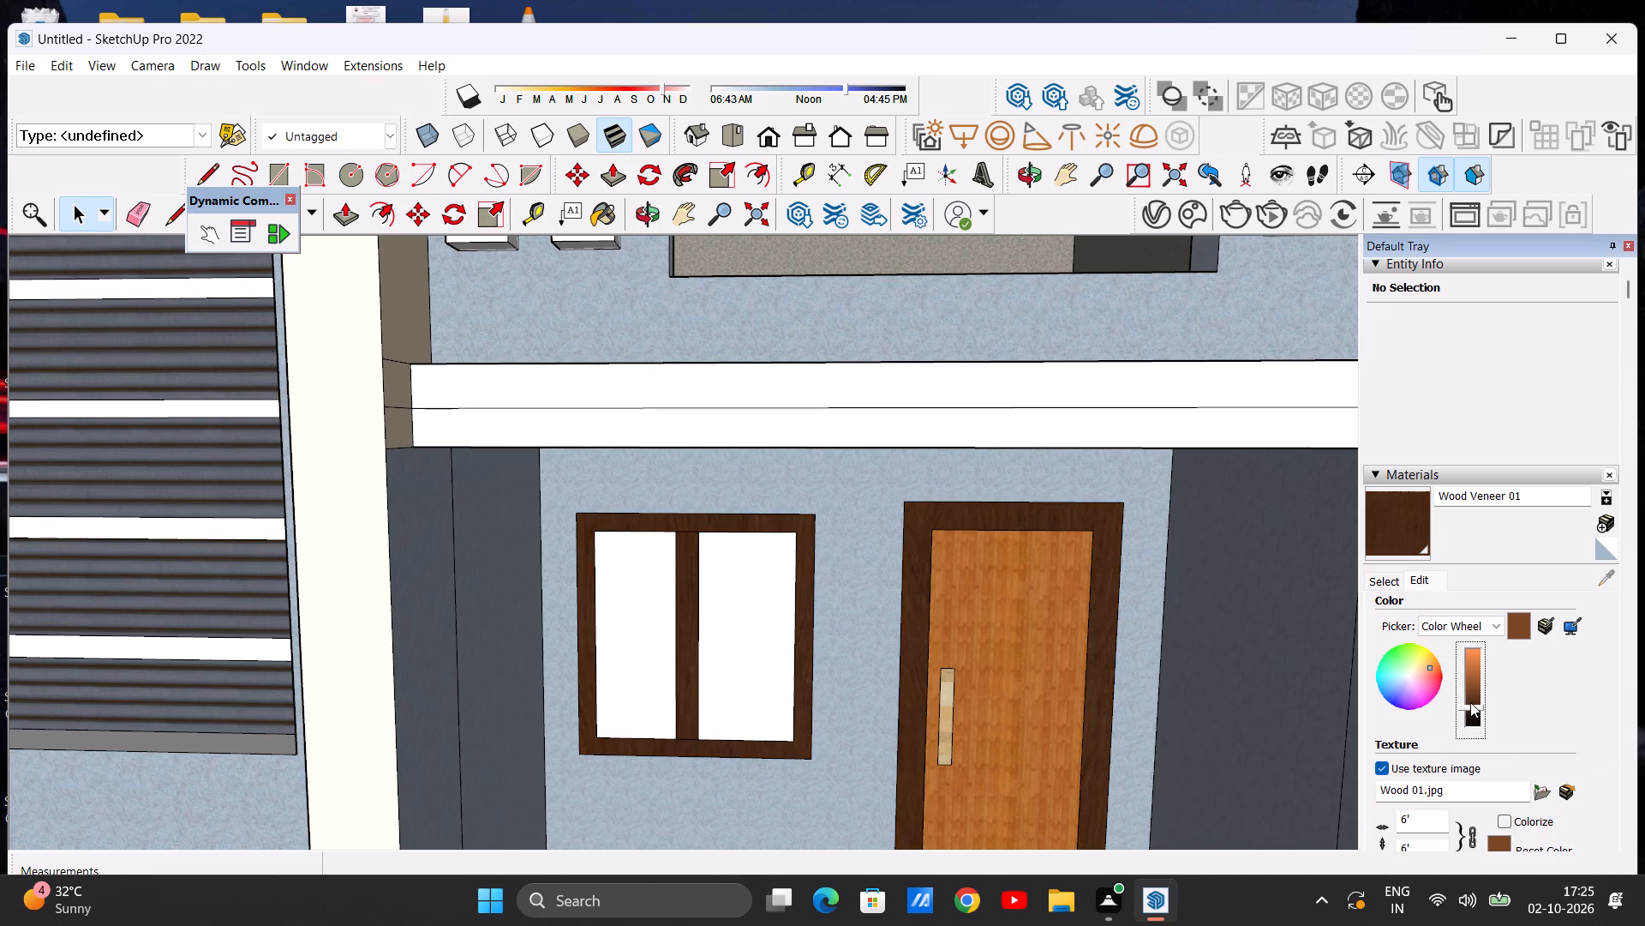
scroll(1067, 696, "down", 3)
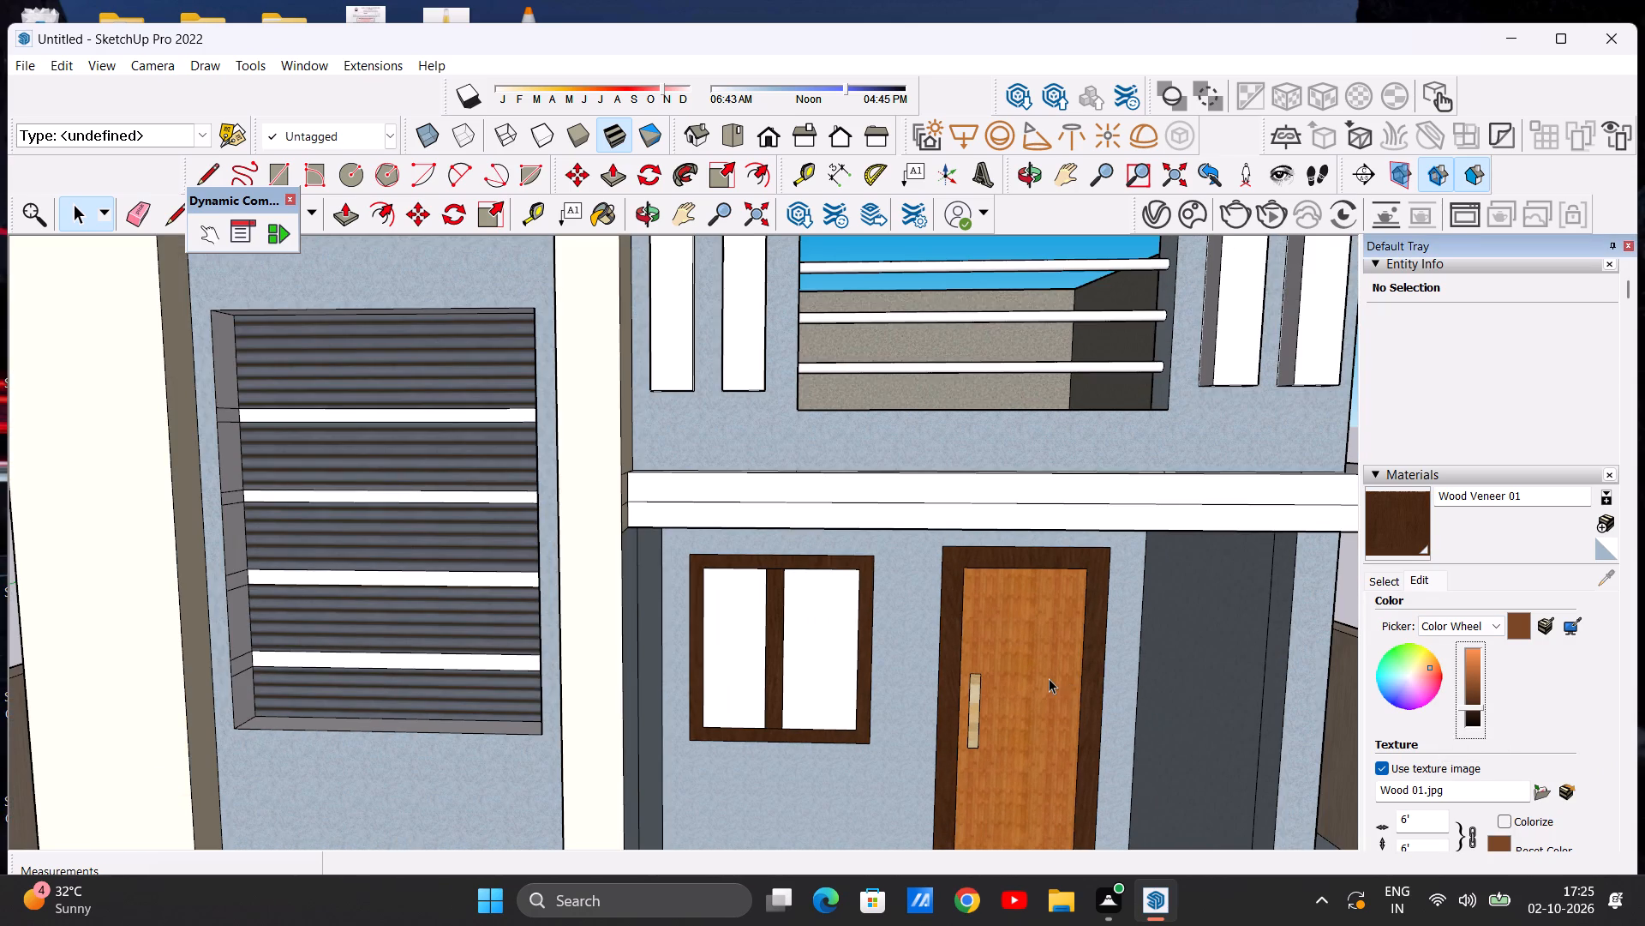
key("space")
scroll(894, 643, "down", 11)
left_click(1228, 565)
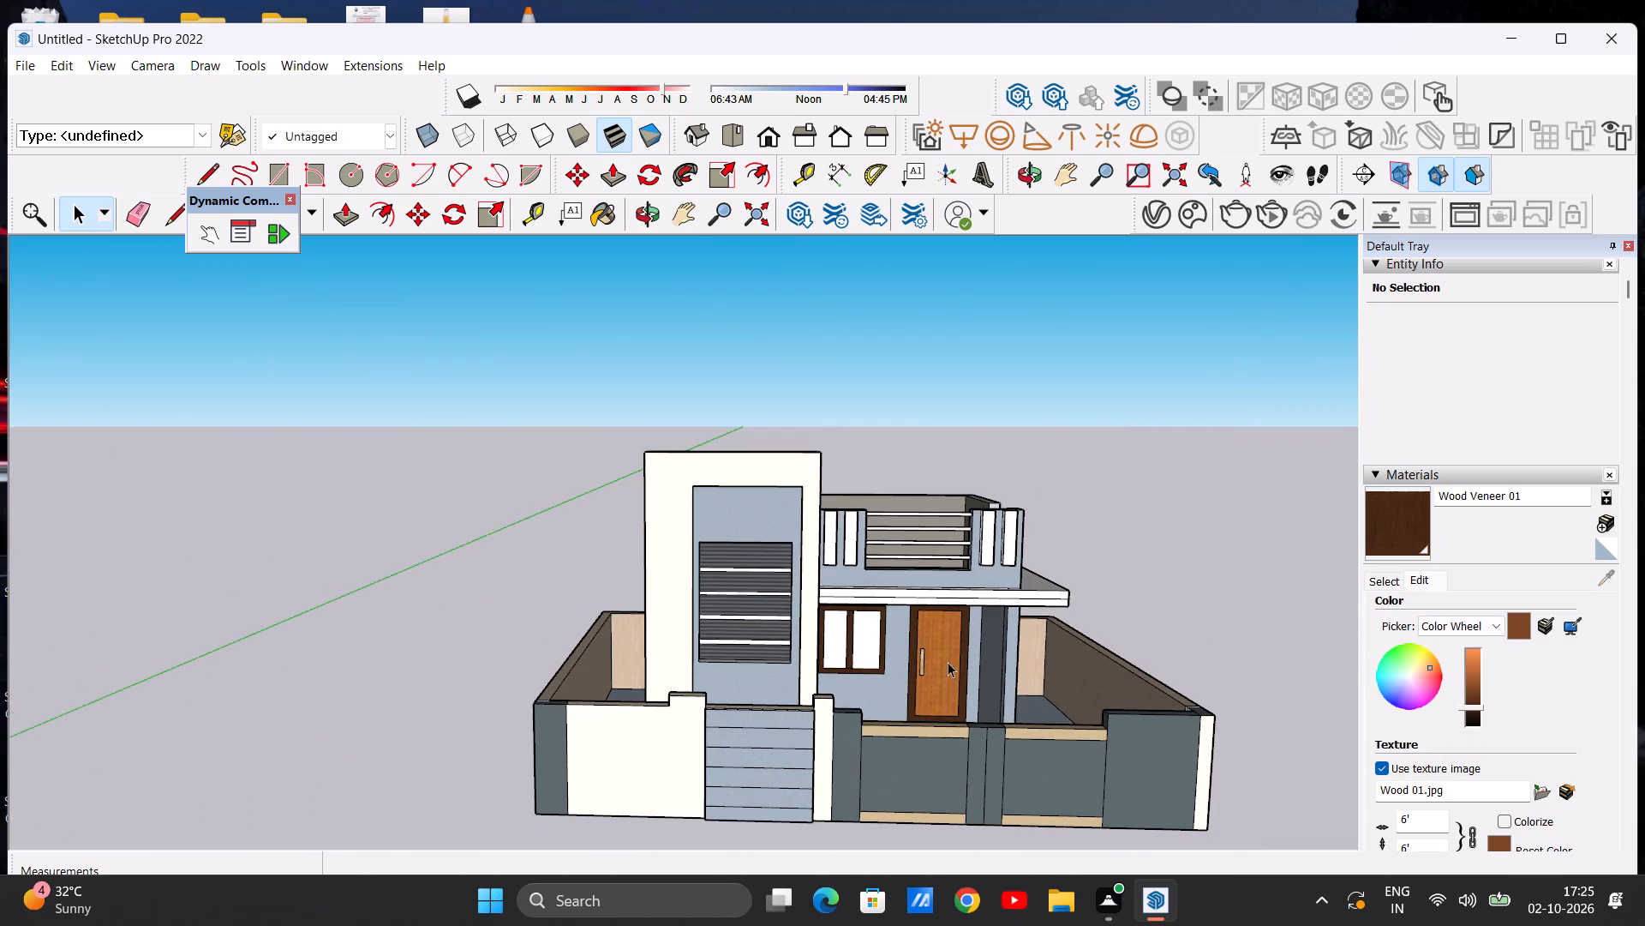
Open the Window Coverings materials and browse the blinds for a finish for the porch window's panes.
scroll(960, 664, "up", 7)
scroll(858, 634, "up", 7)
scroll(1109, 646, "down", 6)
scroll(701, 642, "up", 2)
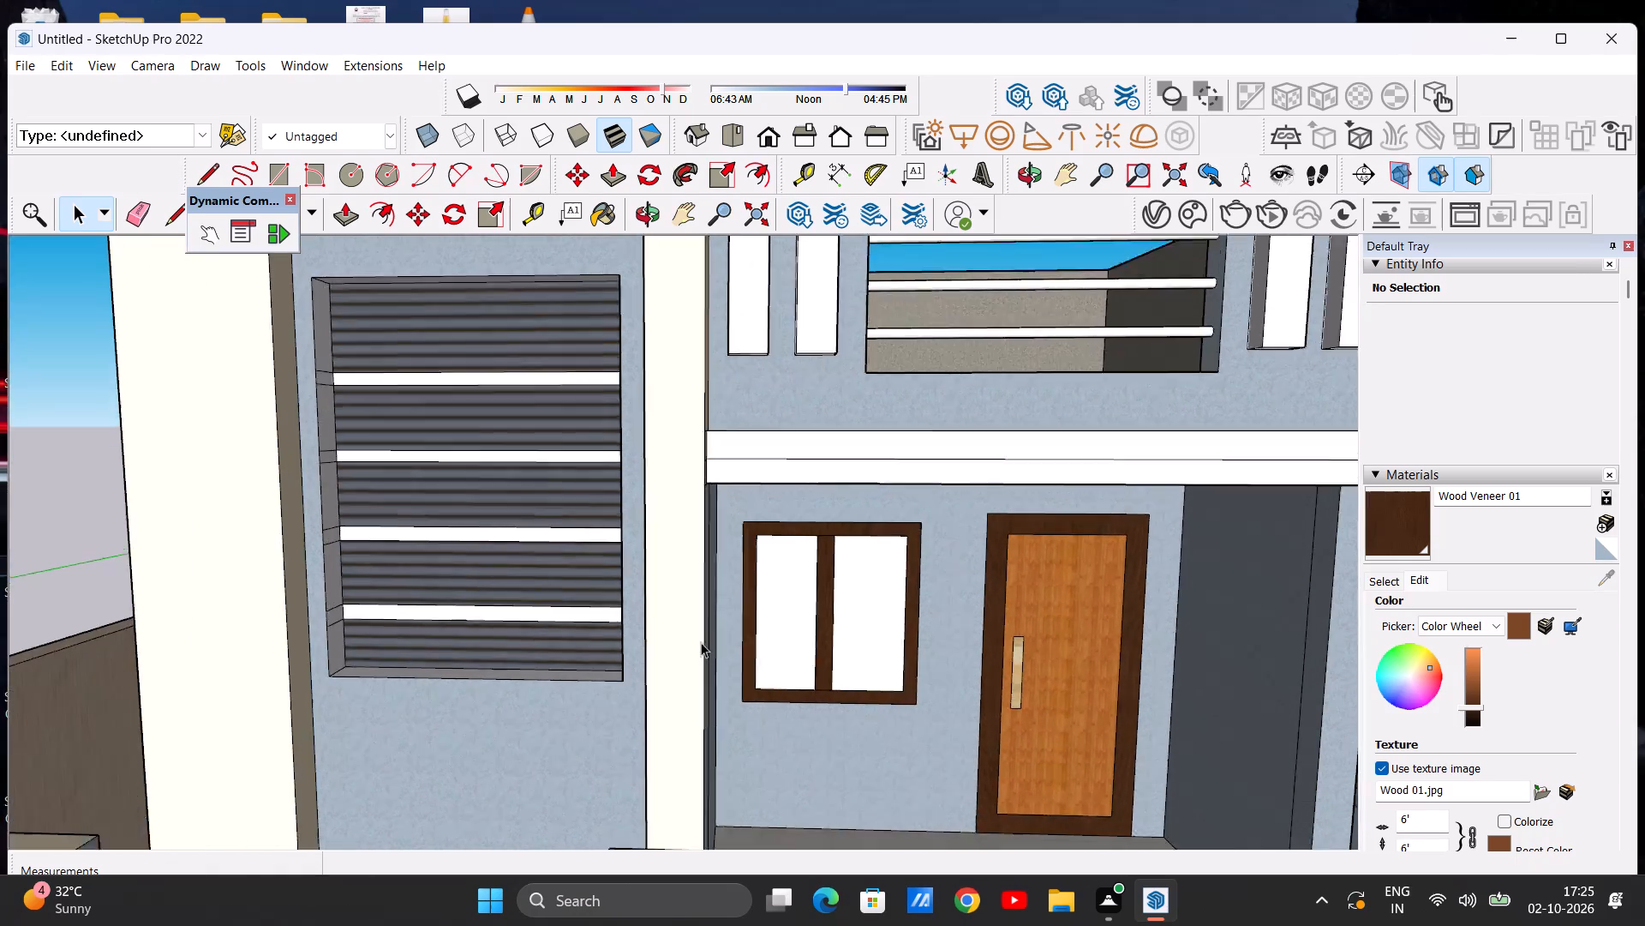
scroll(701, 642, "up", 3)
scroll(979, 642, "up", 4)
scroll(932, 634, "down", 6)
scroll(1060, 628, "up", 3)
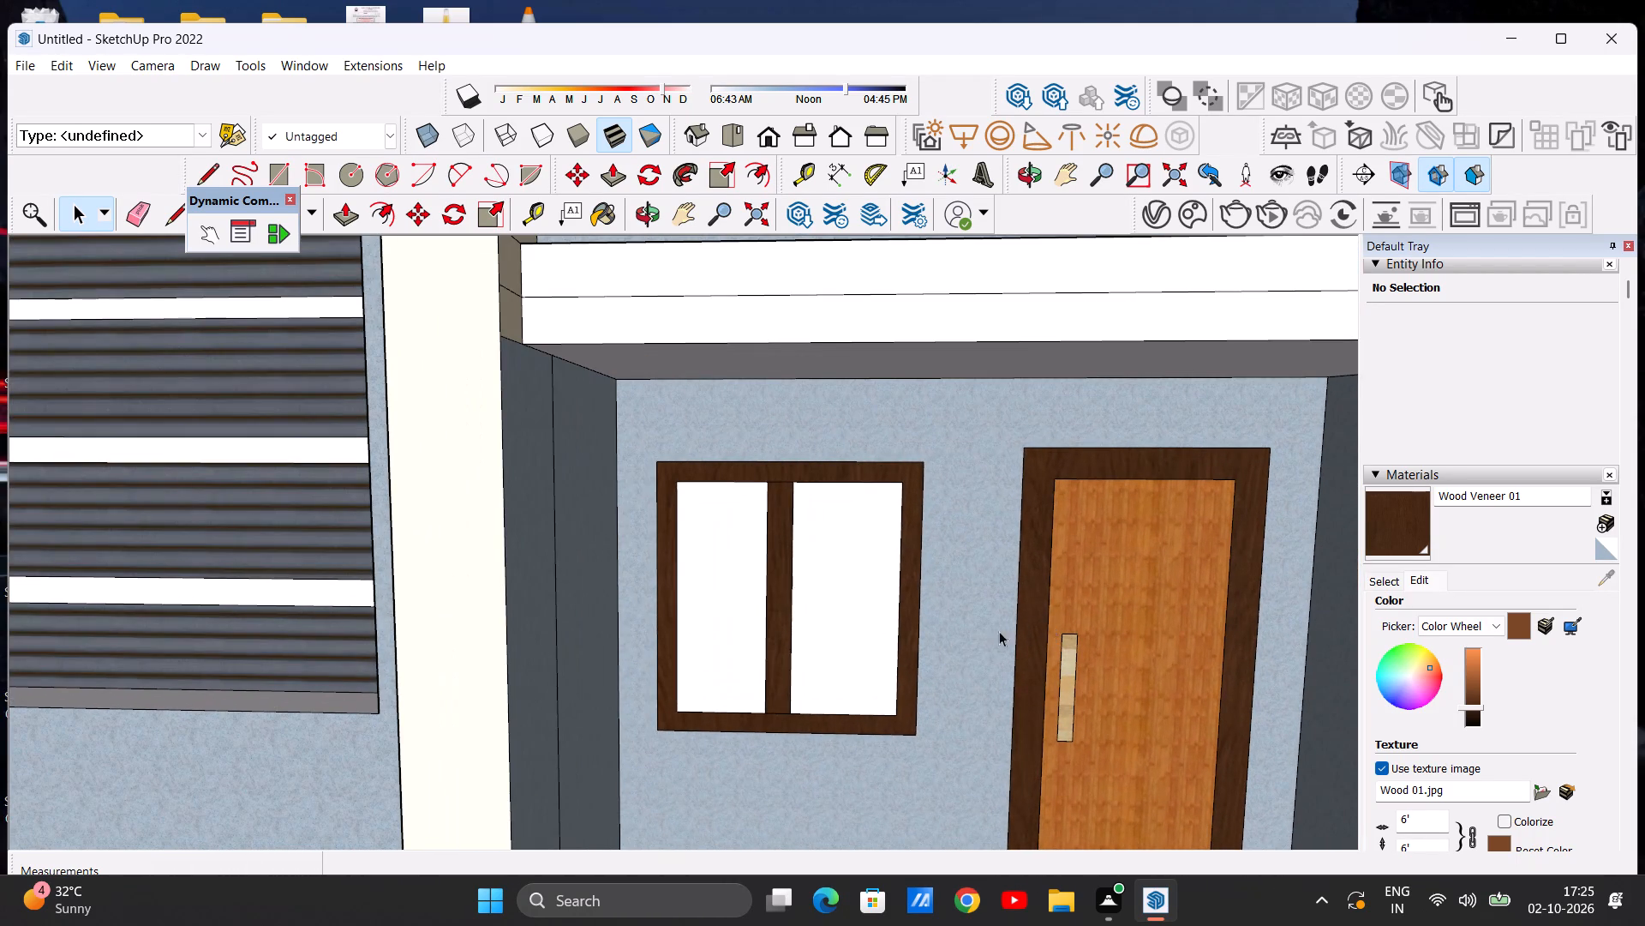
left_click(1390, 586)
left_click(1584, 609)
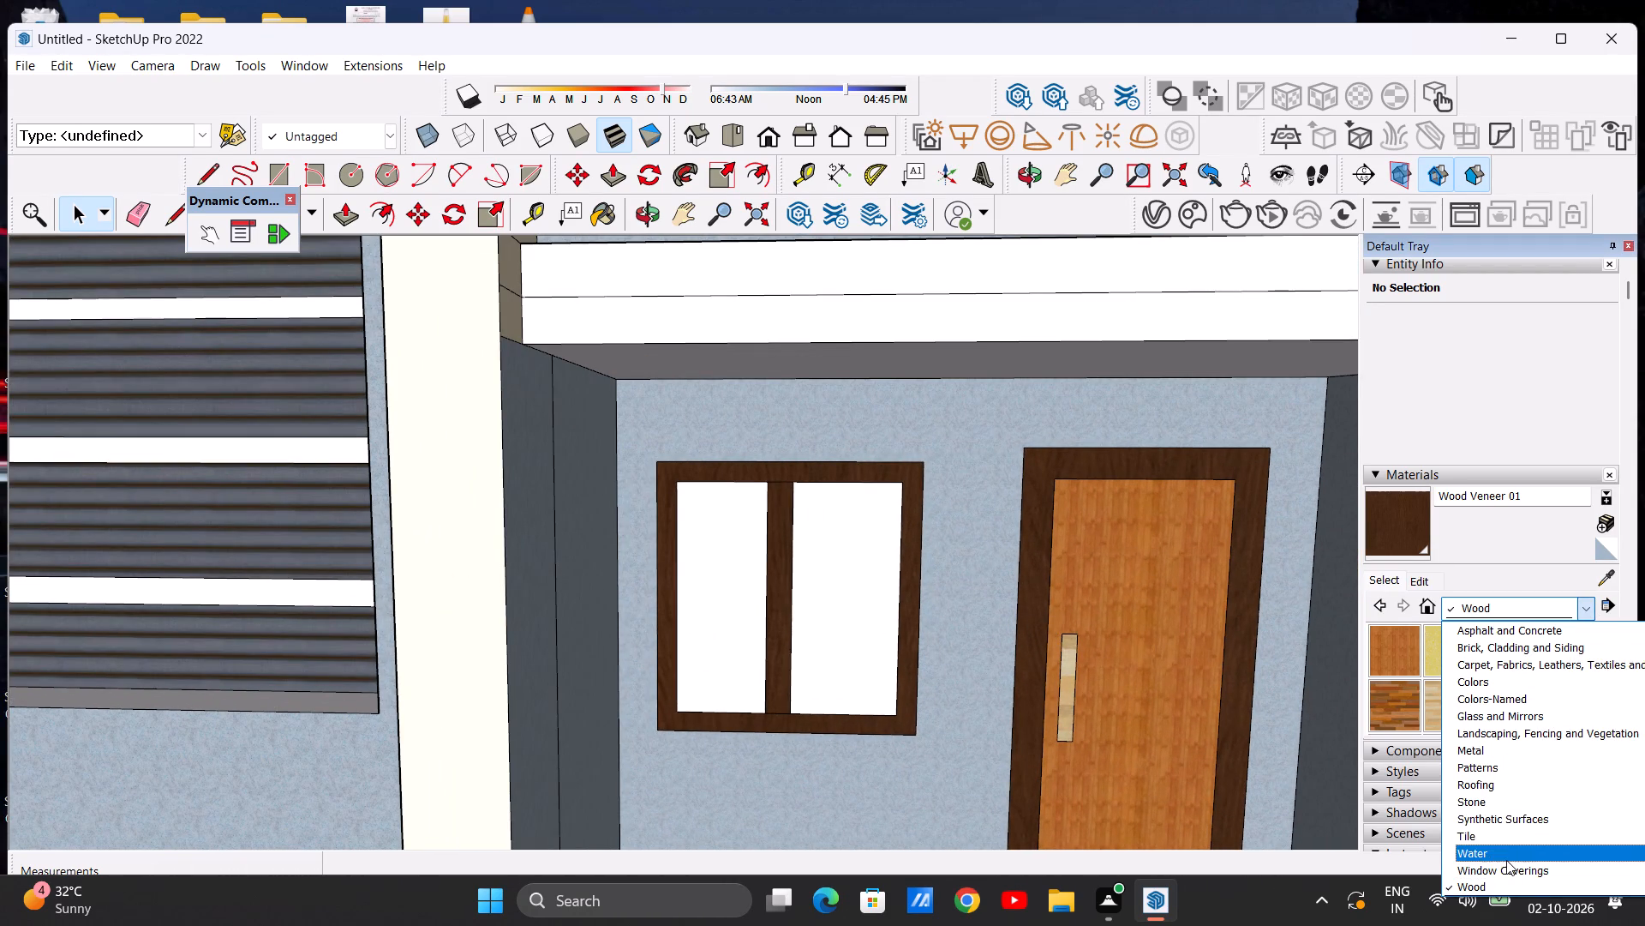
left_click(1506, 866)
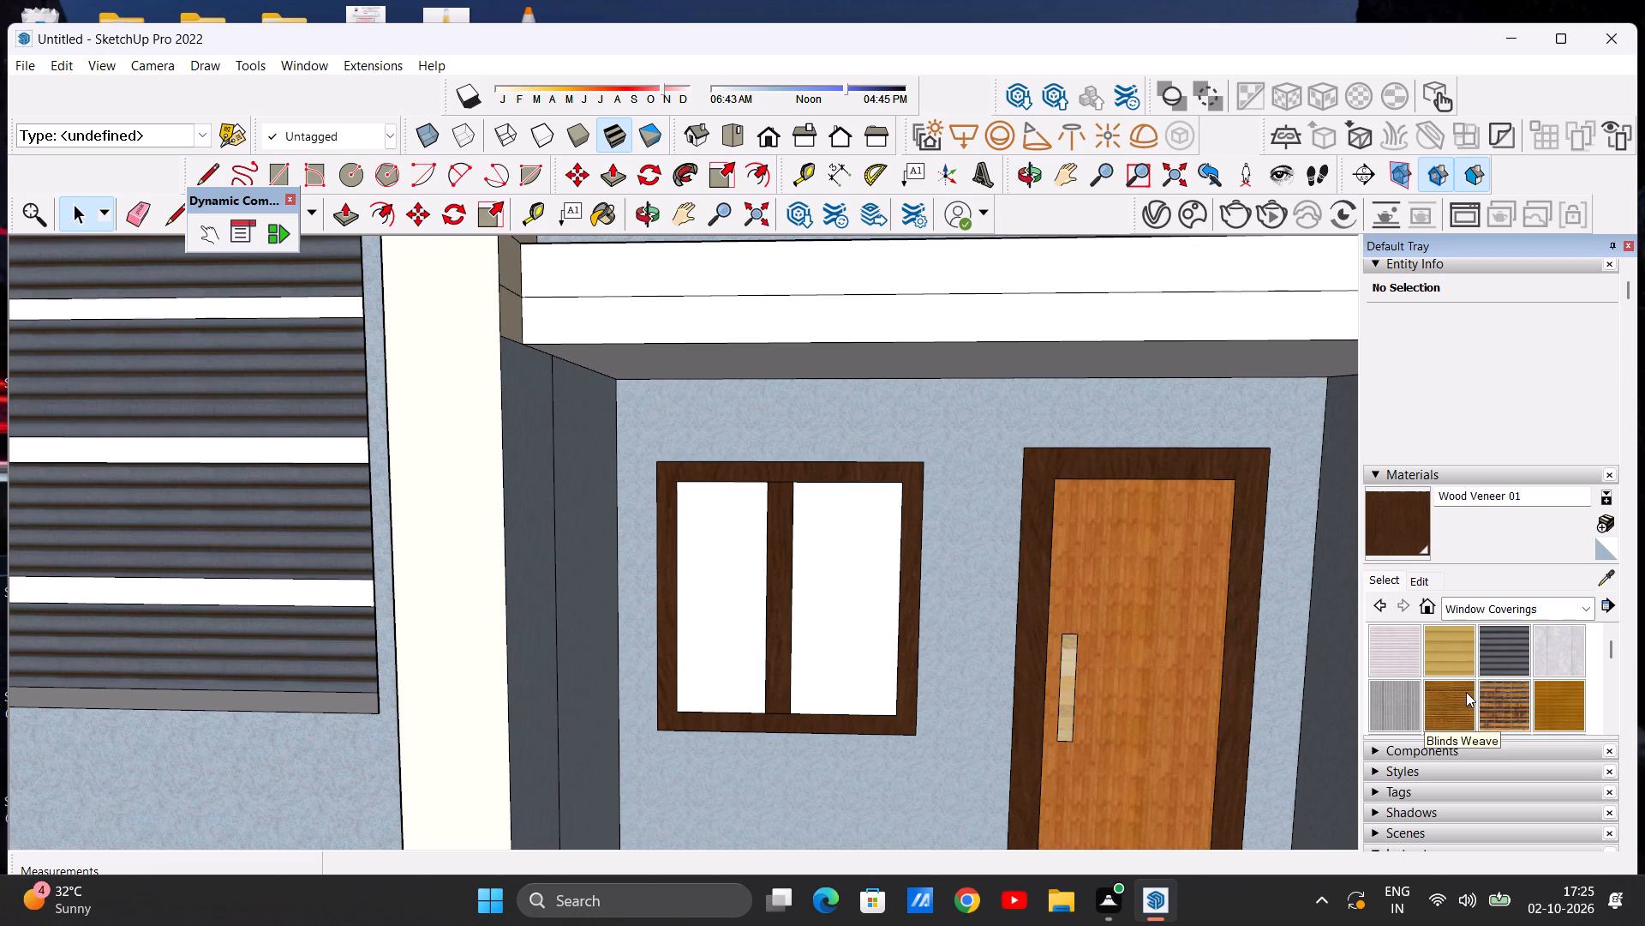
scroll(1466, 692, "down", 2)
scroll(1467, 690, "up", 2)
scroll(1467, 690, "down", 1)
scroll(1467, 690, "up", 3)
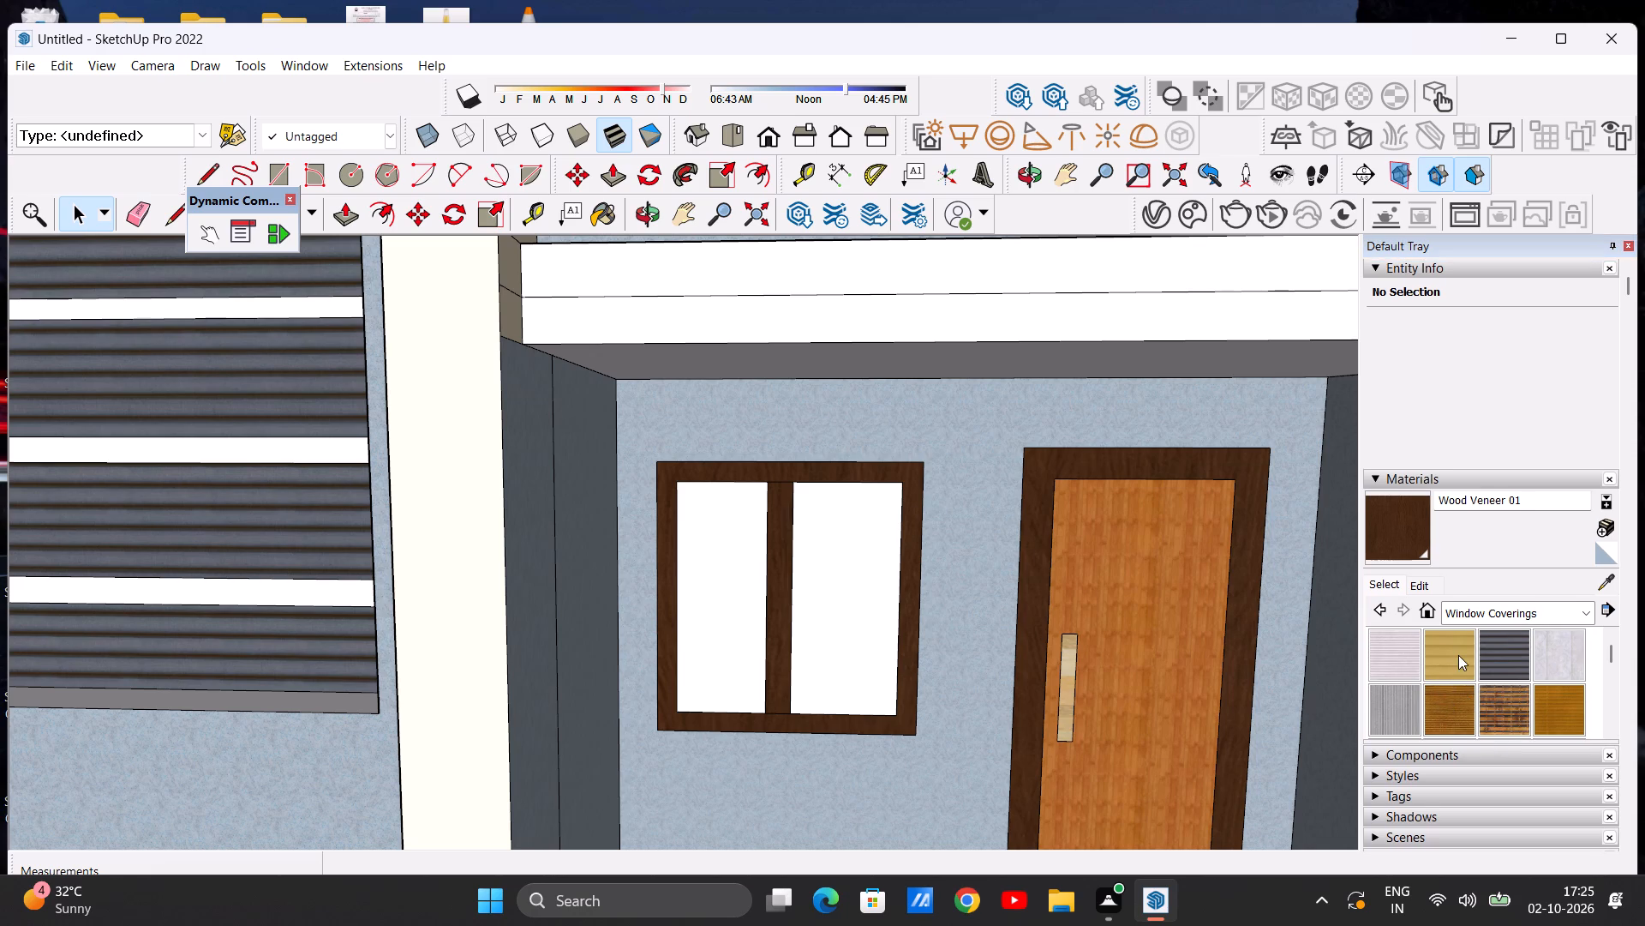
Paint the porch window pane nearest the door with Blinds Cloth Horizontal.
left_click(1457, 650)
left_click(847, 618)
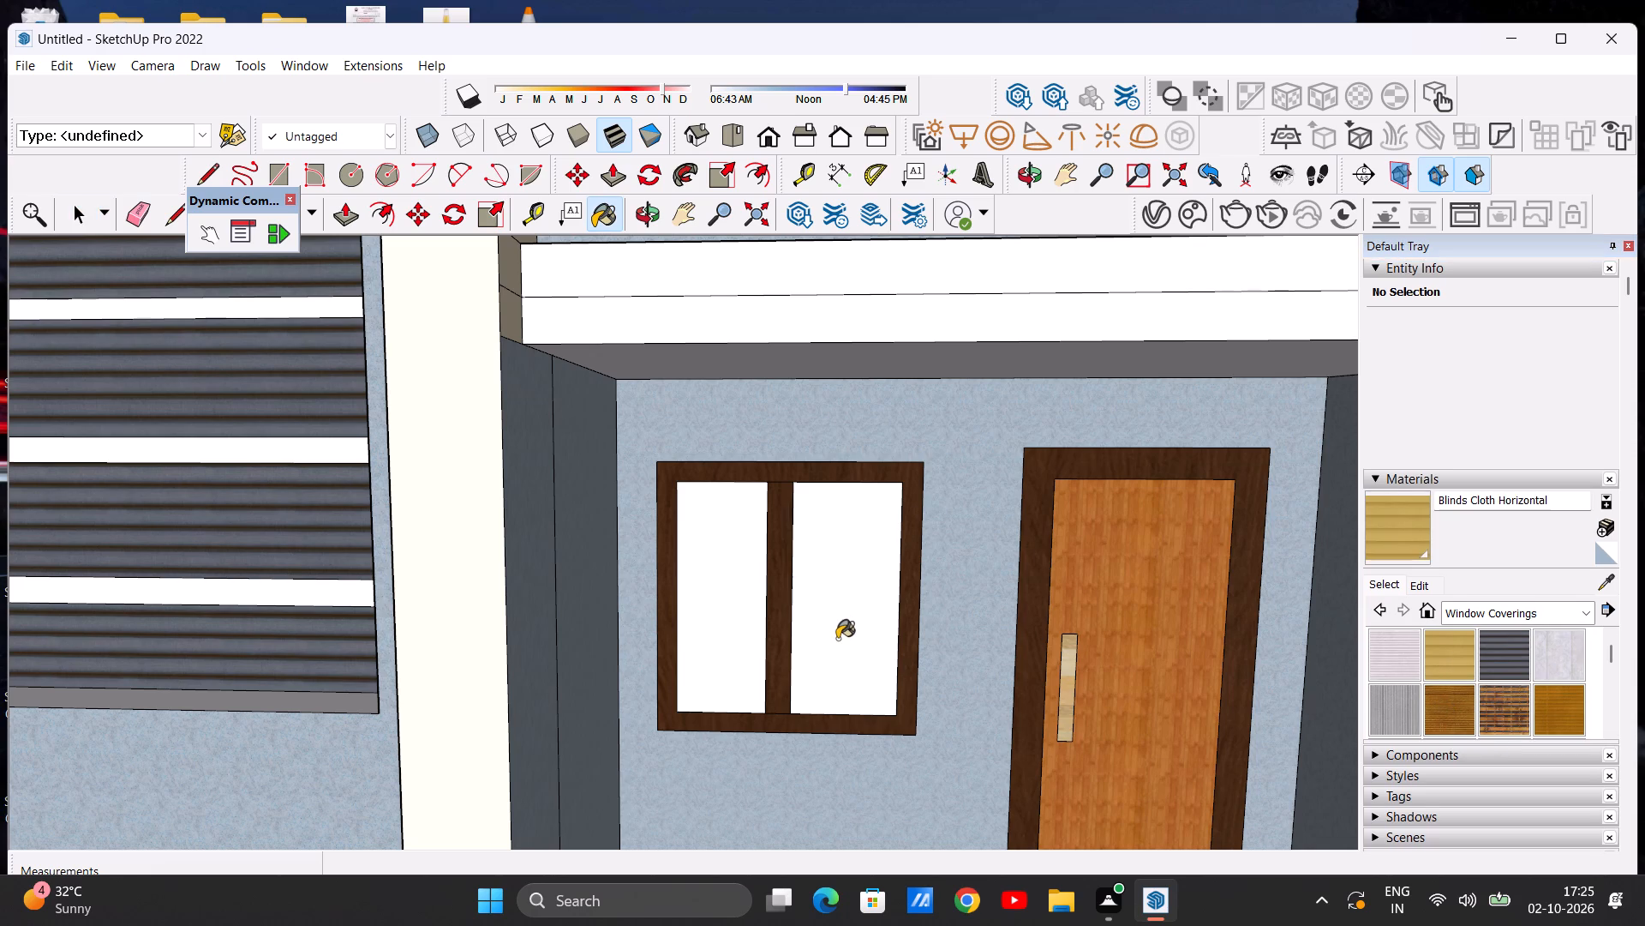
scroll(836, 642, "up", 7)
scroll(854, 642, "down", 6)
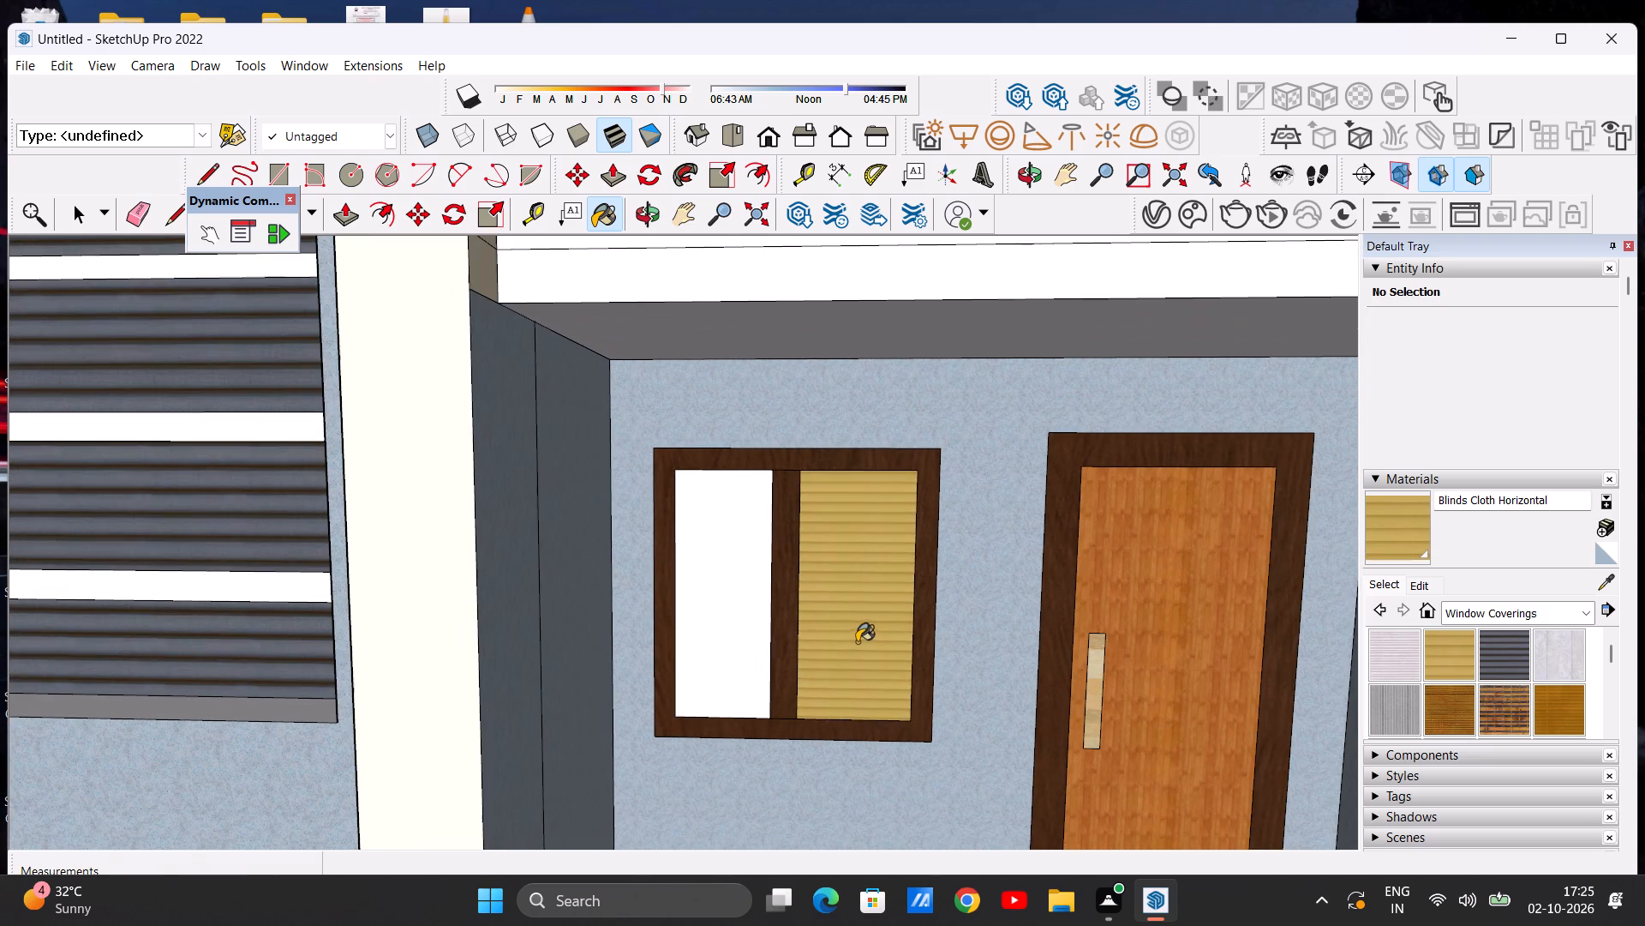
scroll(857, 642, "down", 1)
Paint both panes of the porch window with Blinds Roman Hobbled Blue from the Window Coverings materials.
scroll(1410, 672, "down", 1)
scroll(1402, 672, "up", 1)
left_click(1498, 651)
scroll(744, 624, "up", 6)
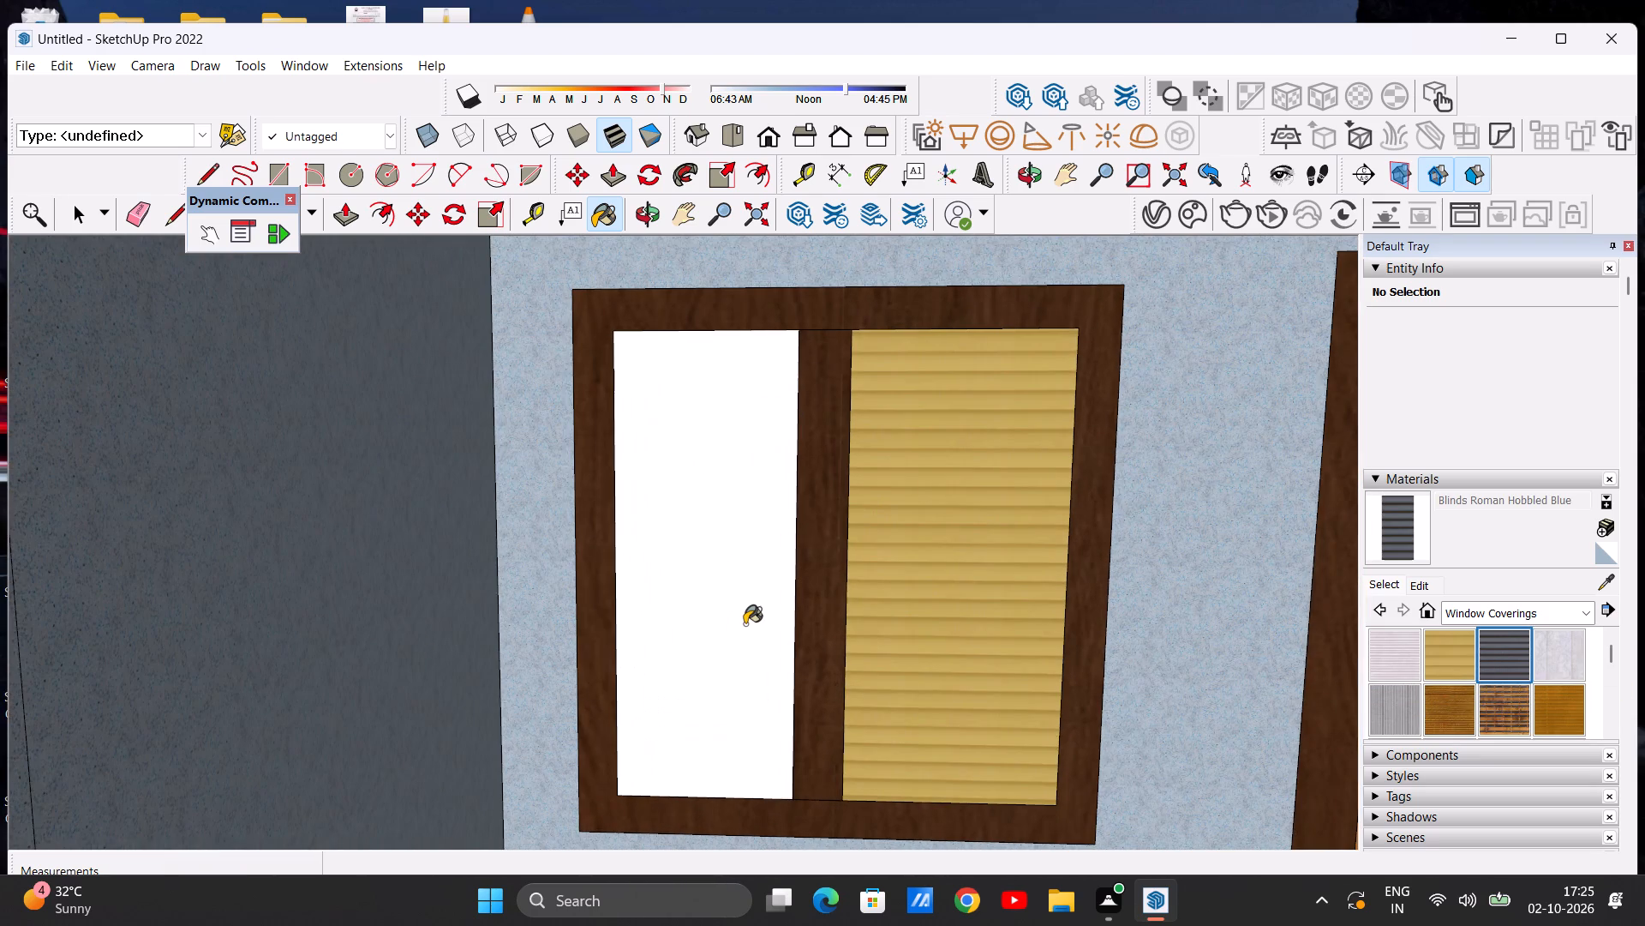
left_click(745, 624)
scroll(729, 675, "up", 4)
scroll(731, 684, "down", 16)
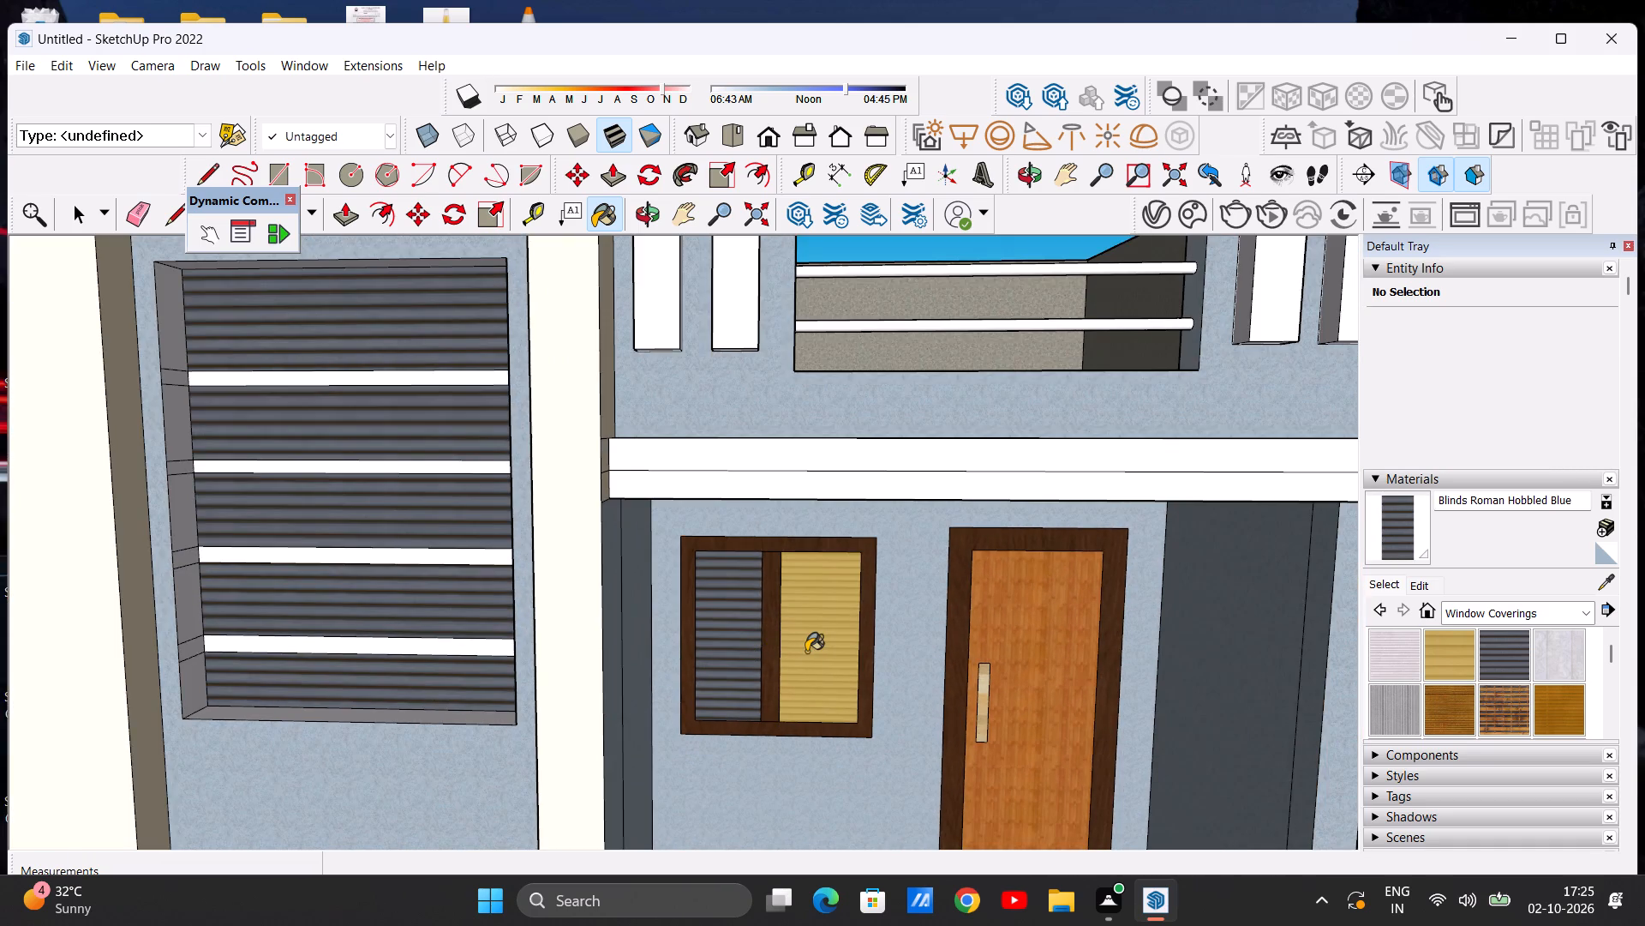
left_click(806, 652)
key("space")
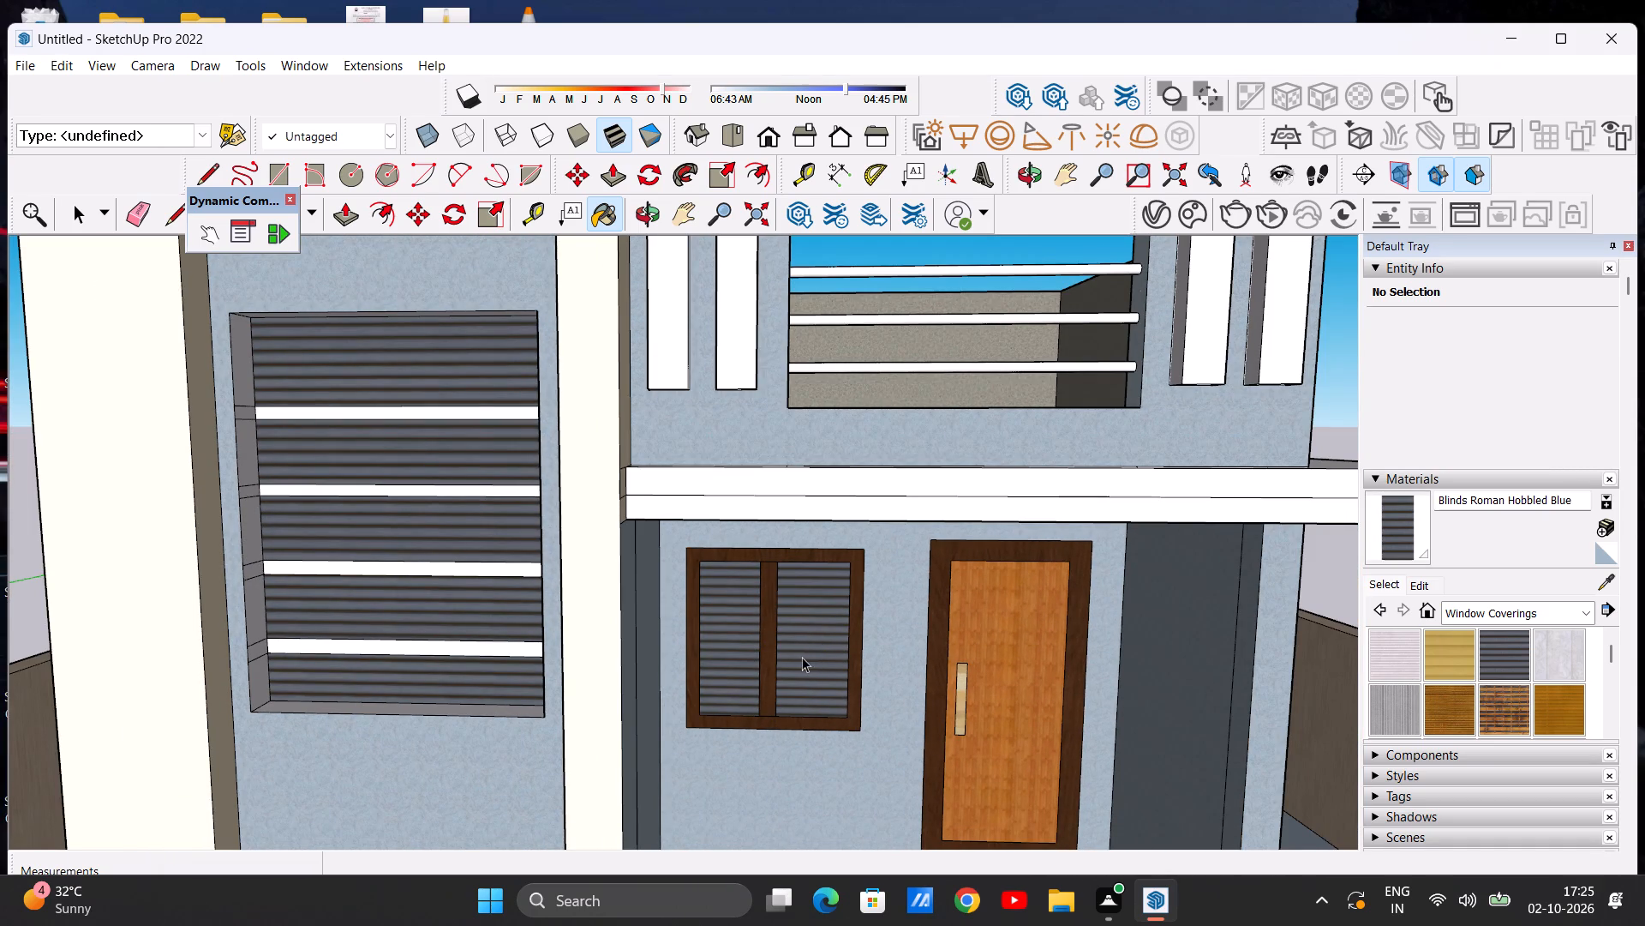
Examine the porch window's blinds and frame up close and against the whole front of the house.
scroll(755, 646, "down", 9)
scroll(794, 655, "up", 11)
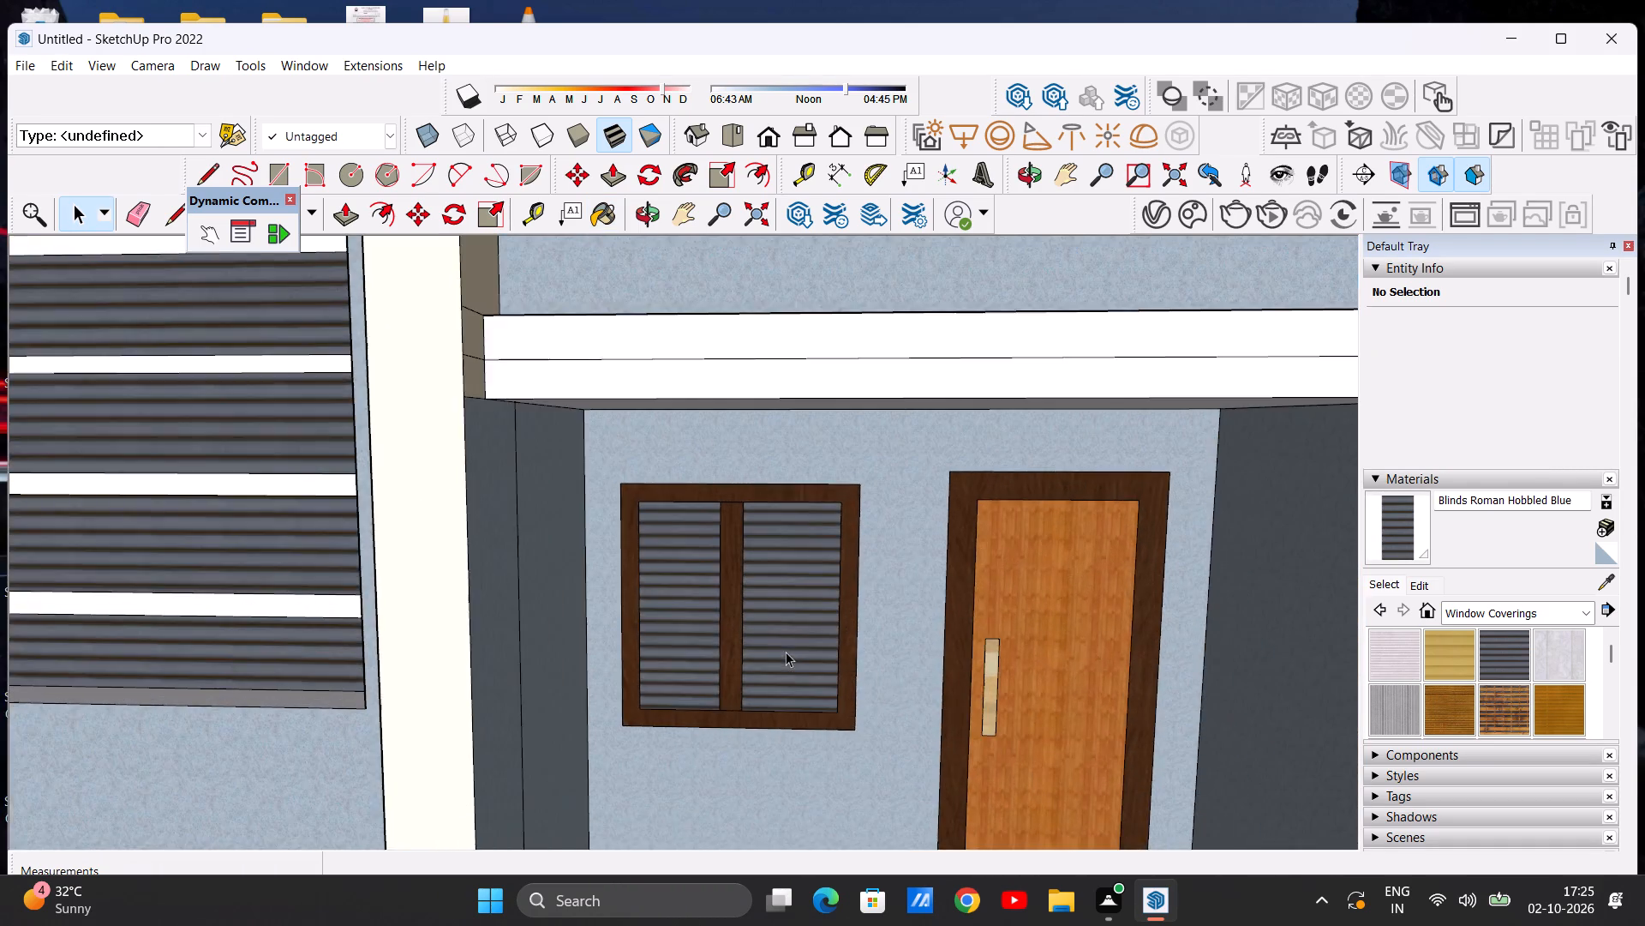
scroll(786, 652, "up", 11)
scroll(793, 671, "down", 4)
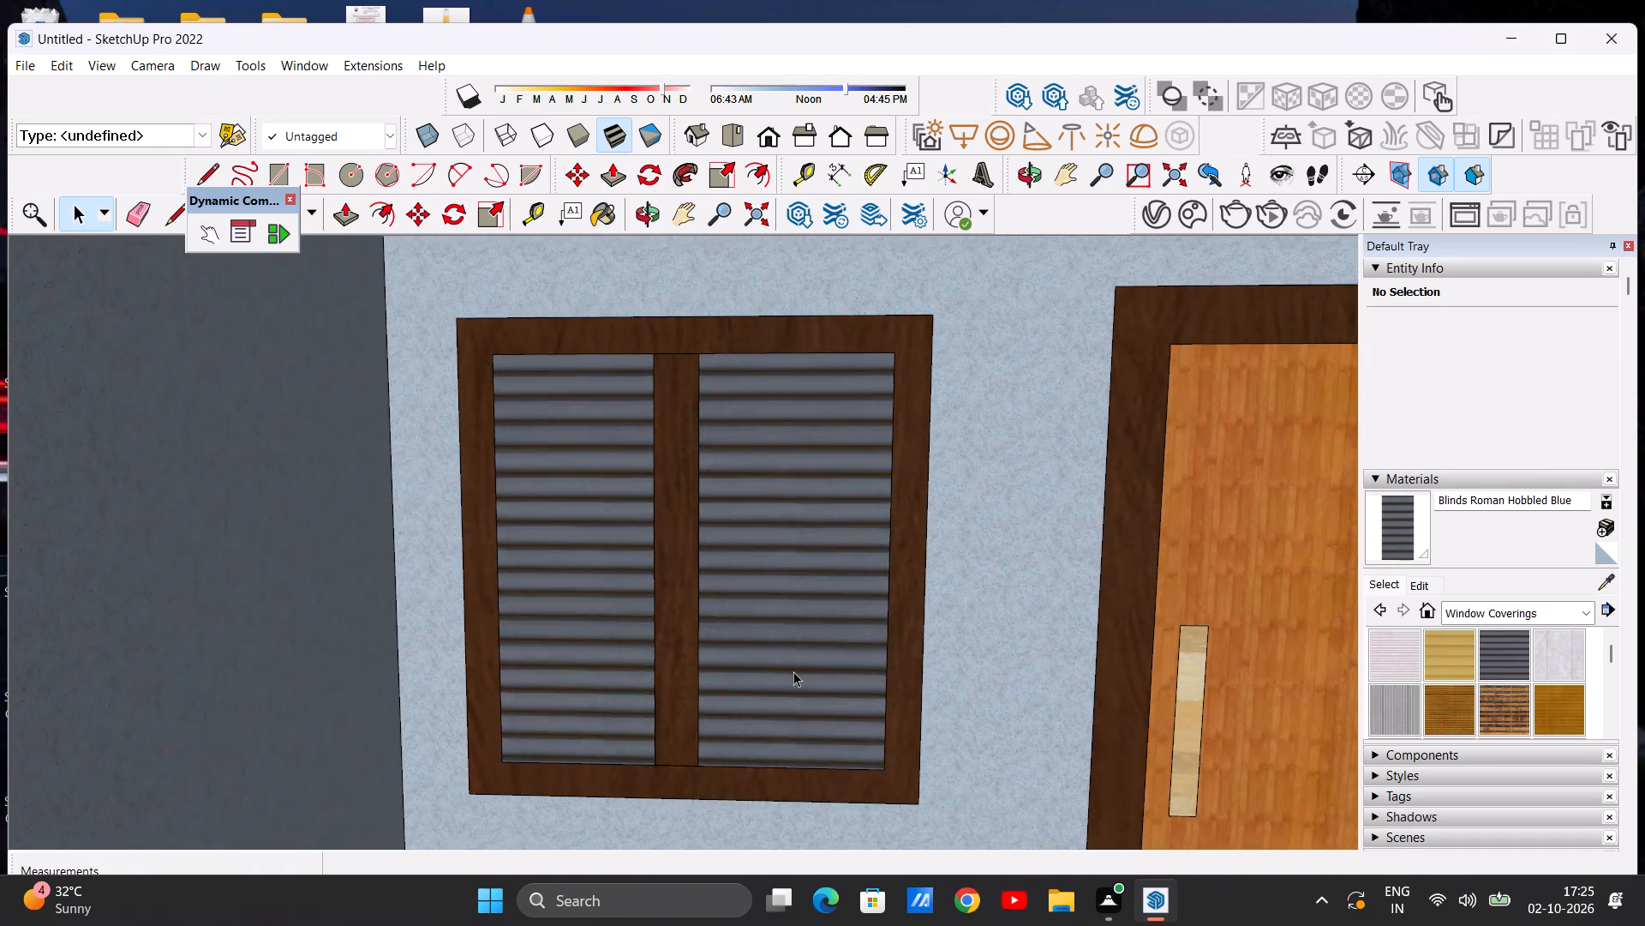
scroll(793, 671, "down", 3)
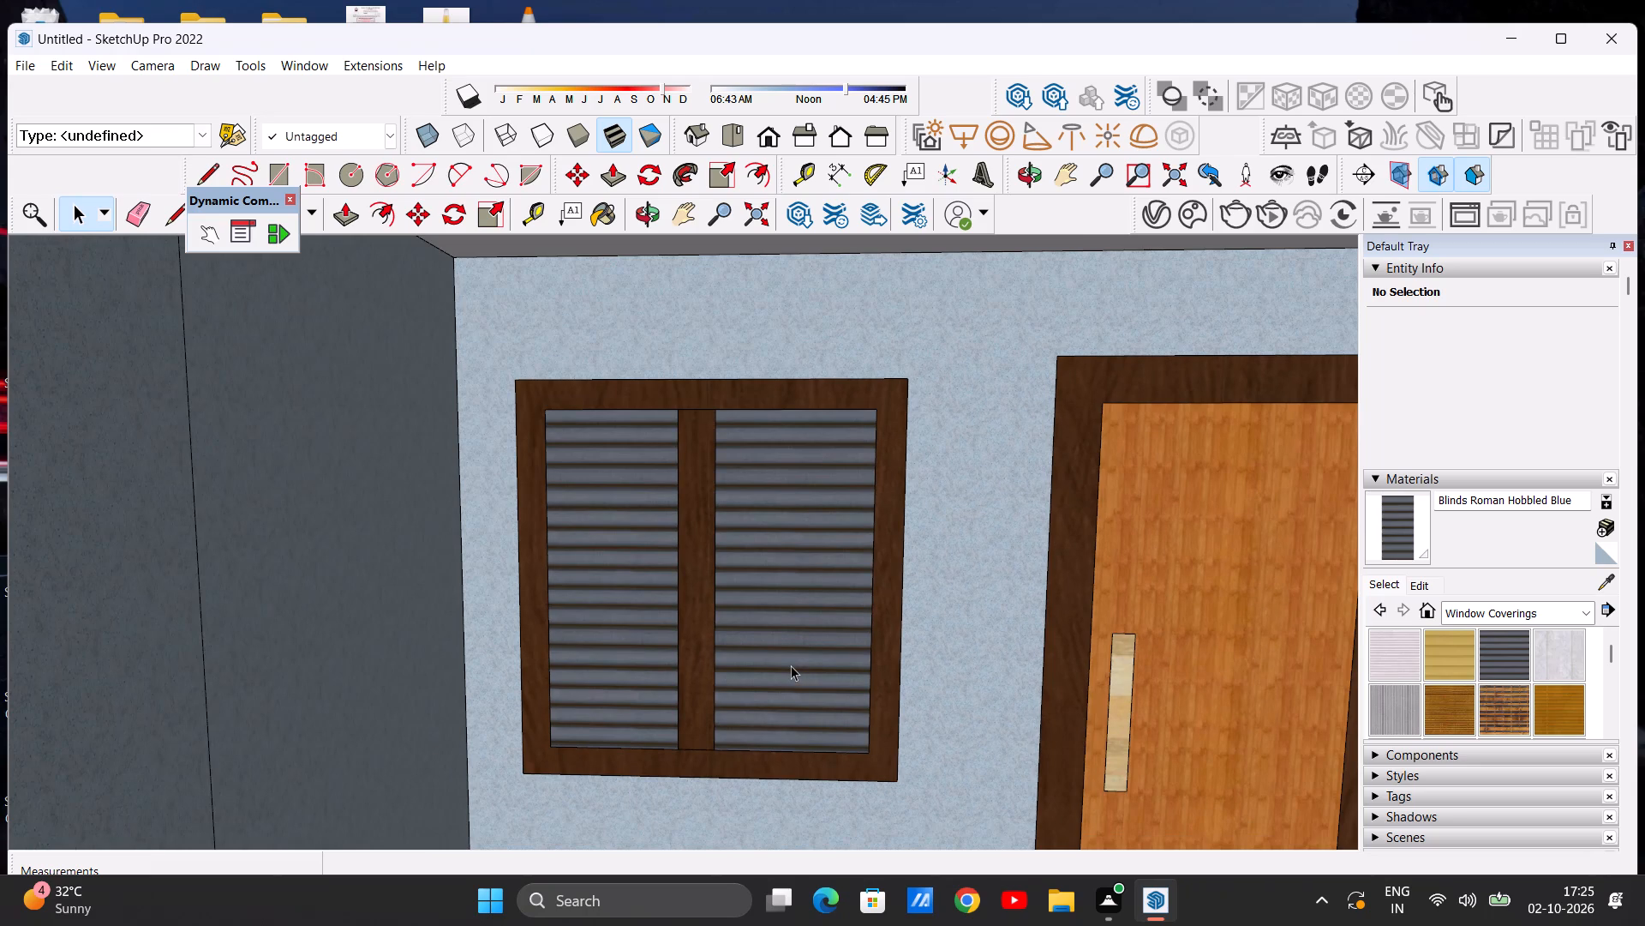
scroll(791, 665, "down", 20)
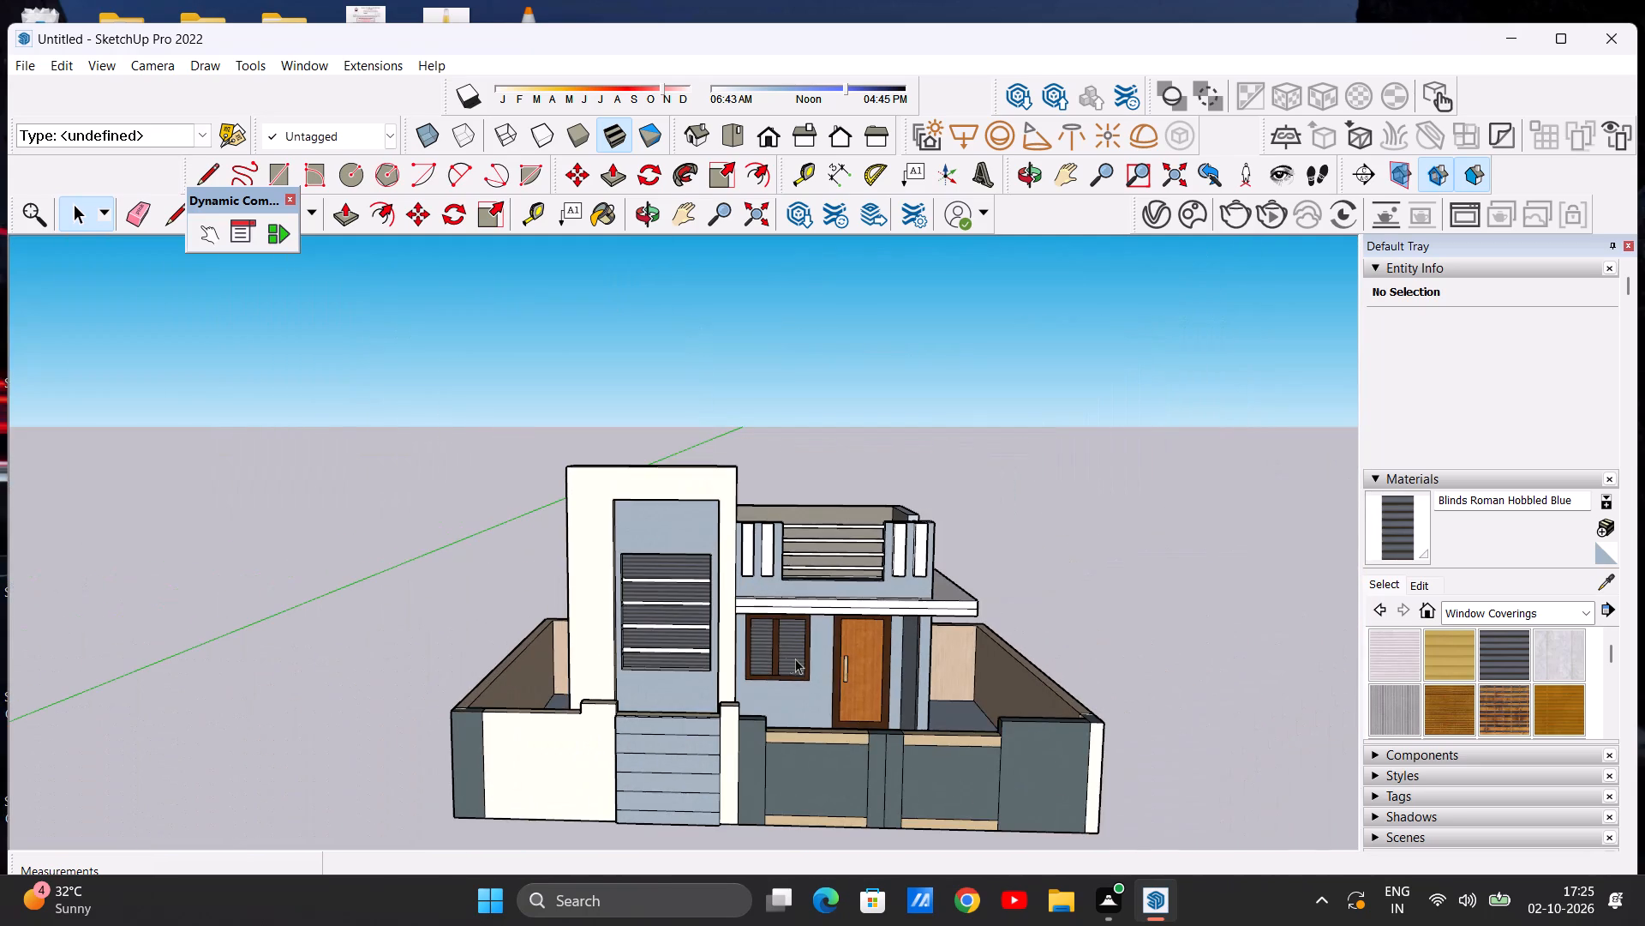
Examine the house from the front, the side and above, checking the tower, terrace railing and porch for unpainted parts.
scroll(866, 697, "up", 5)
middle_click_drag(849, 782, 858, 669)
scroll(858, 669, "up", 1)
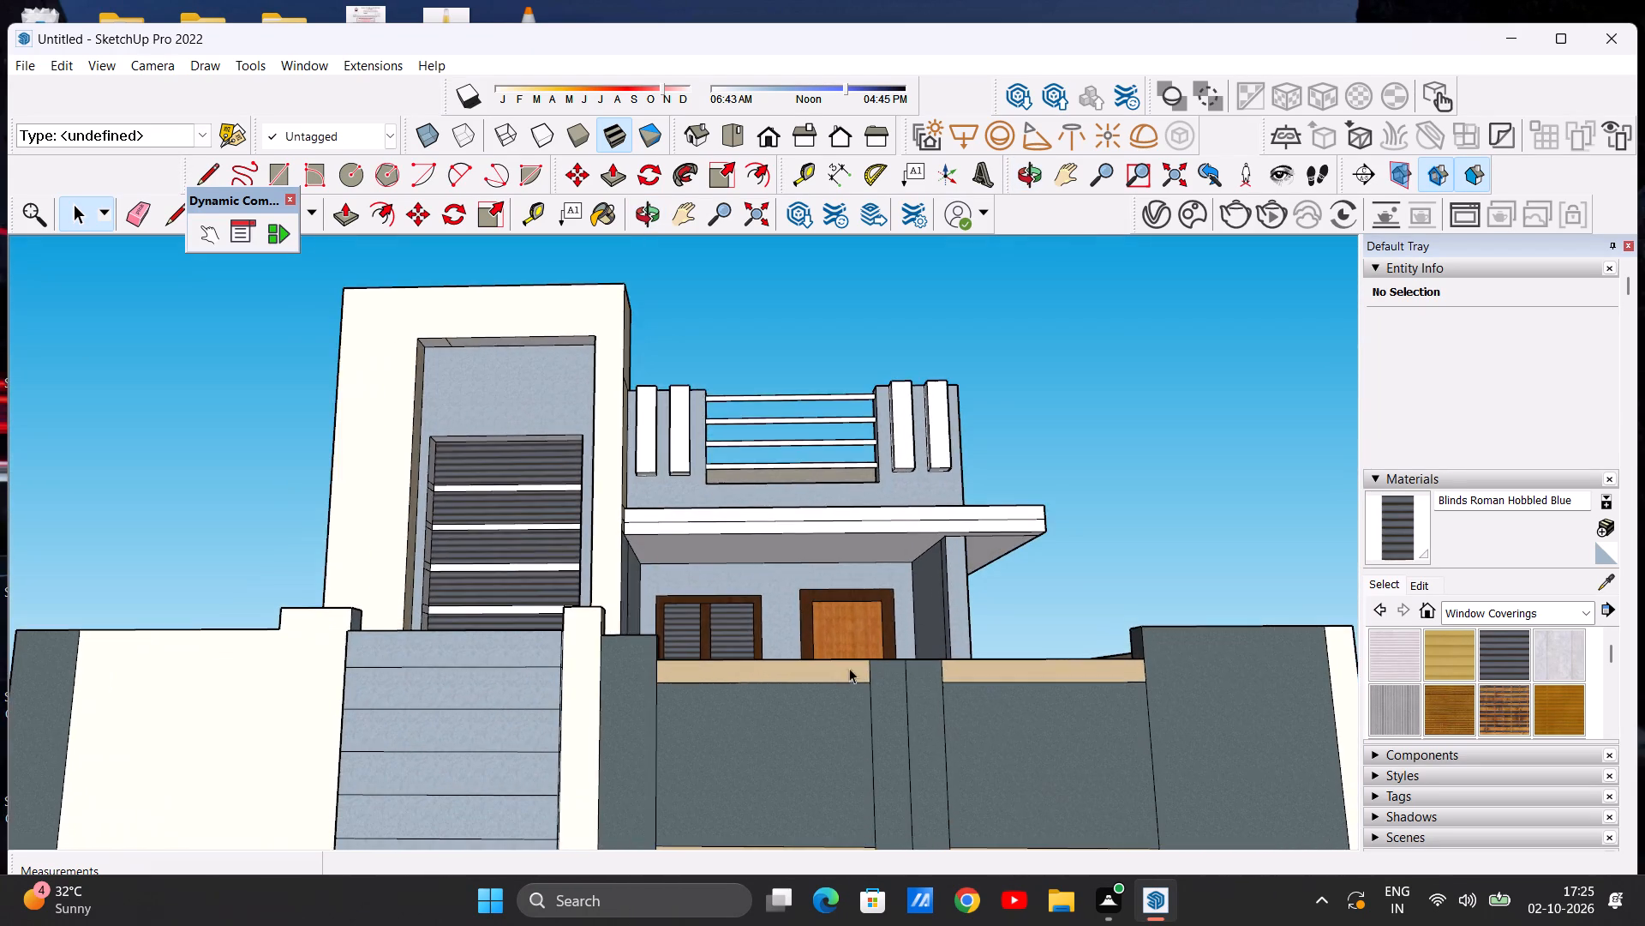
scroll(835, 711, "down", 9)
scroll(882, 688, "up", 4)
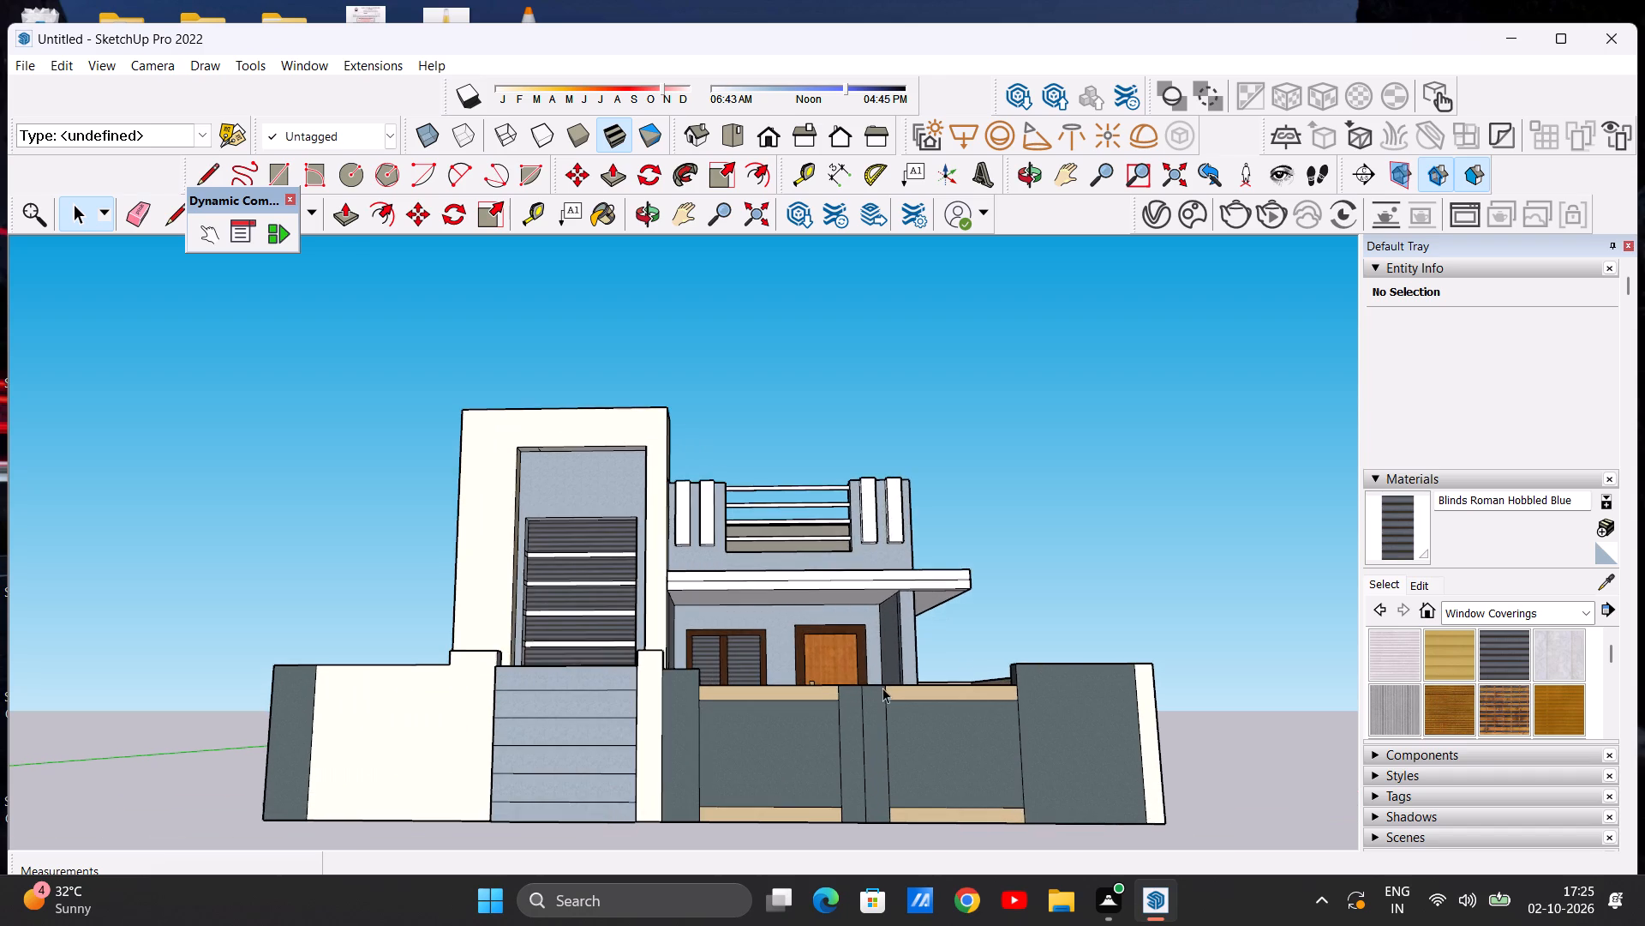
middle_click_drag(839, 680, 845, 868)
scroll(900, 737, "up", 2)
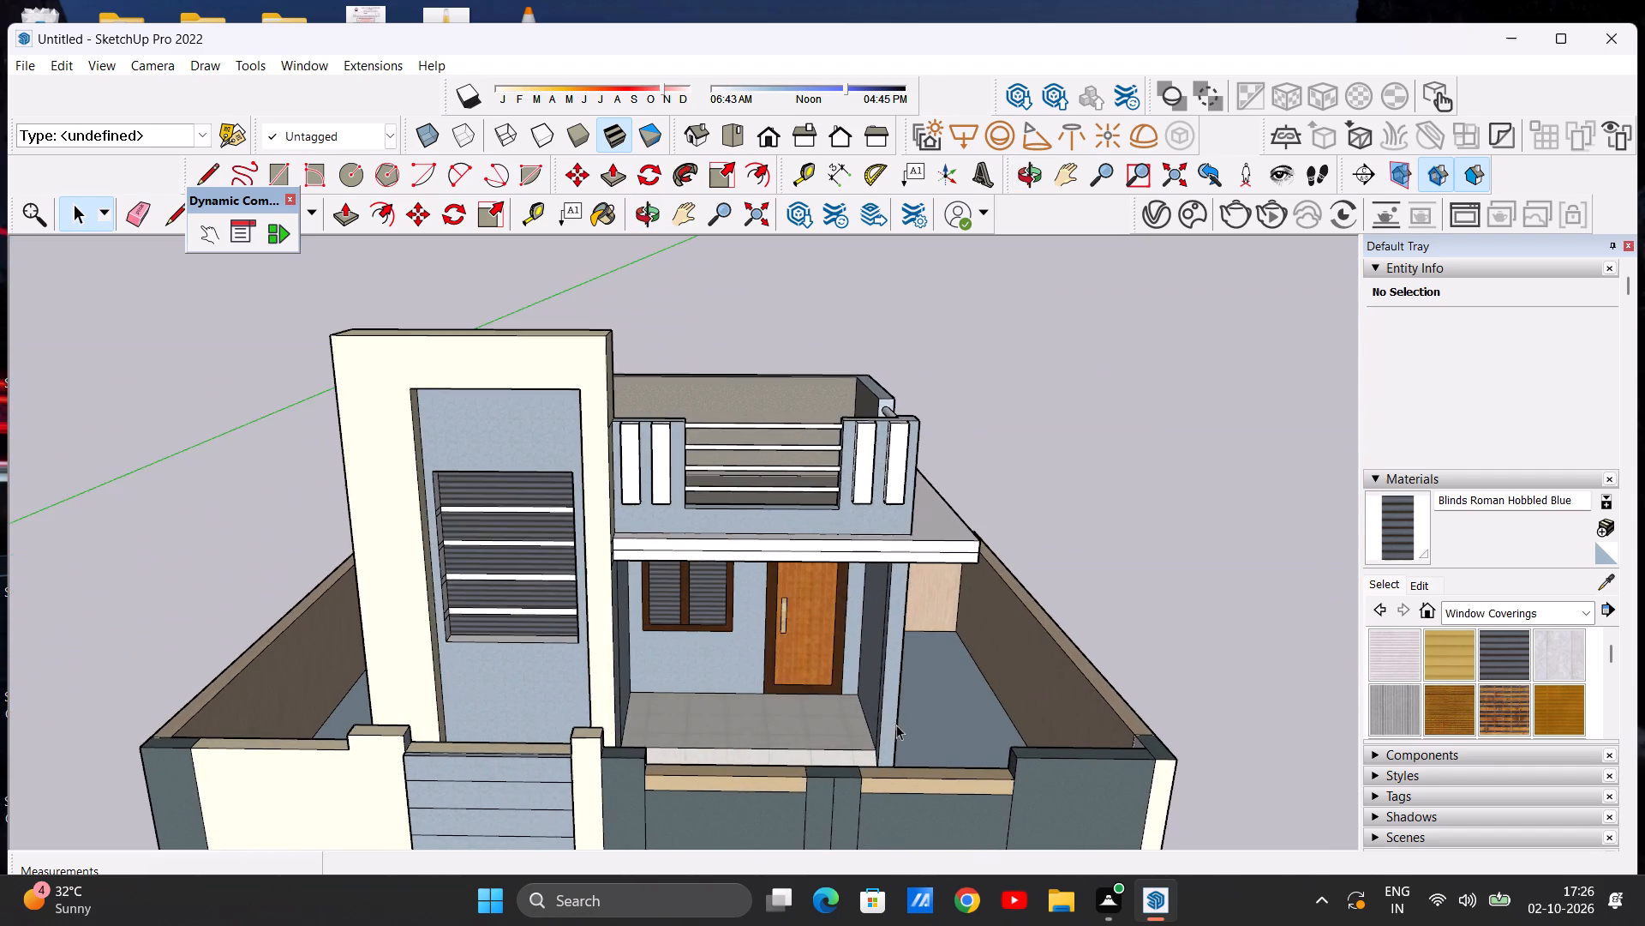
scroll(864, 704, "down", 5)
middle_click_drag(941, 701, 609, 783)
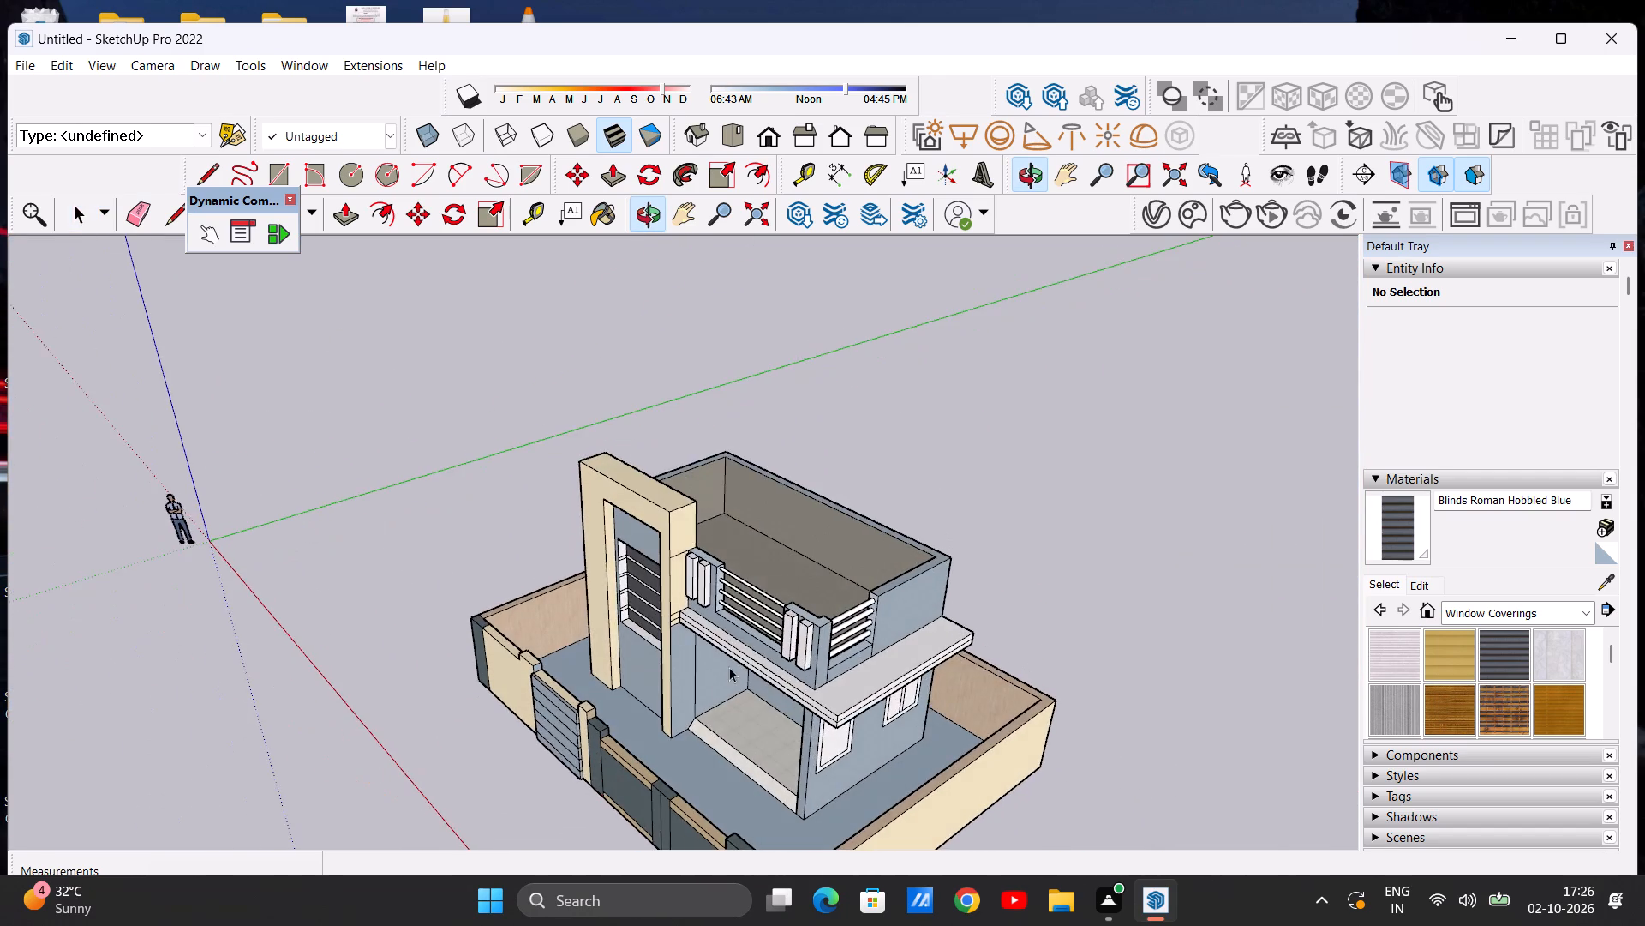
scroll(729, 667, "down", 8)
middle_click_drag(811, 684, 522, 655)
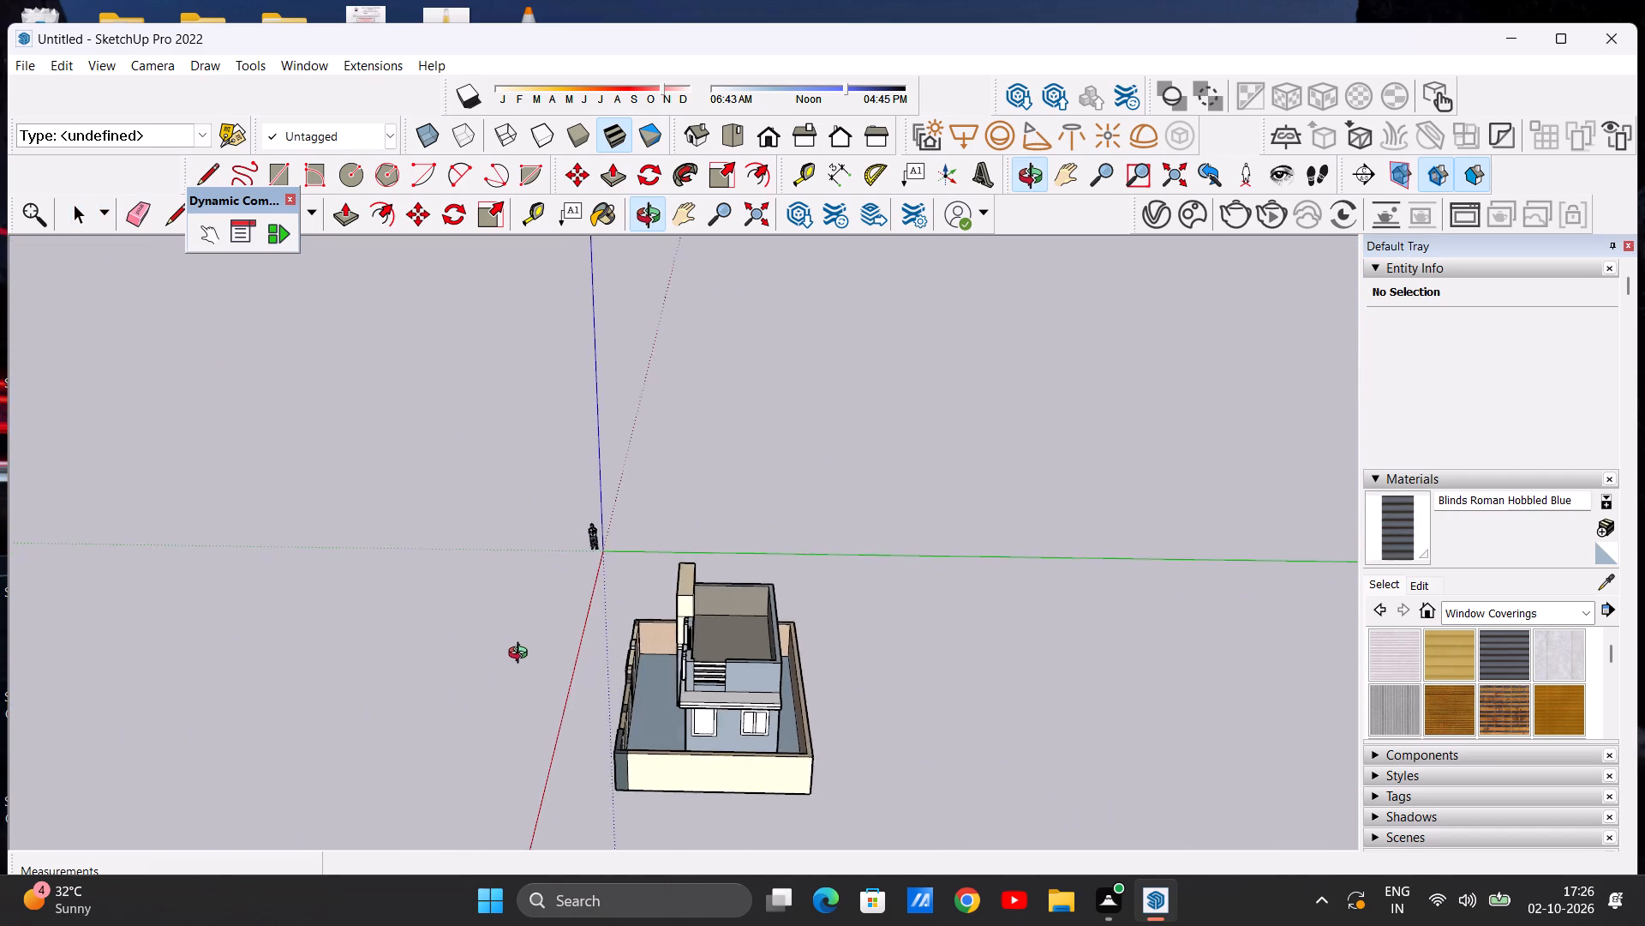
middle_click_drag(522, 655, 564, 640)
scroll(678, 622, "up", 20)
scroll(678, 622, "up", 4)
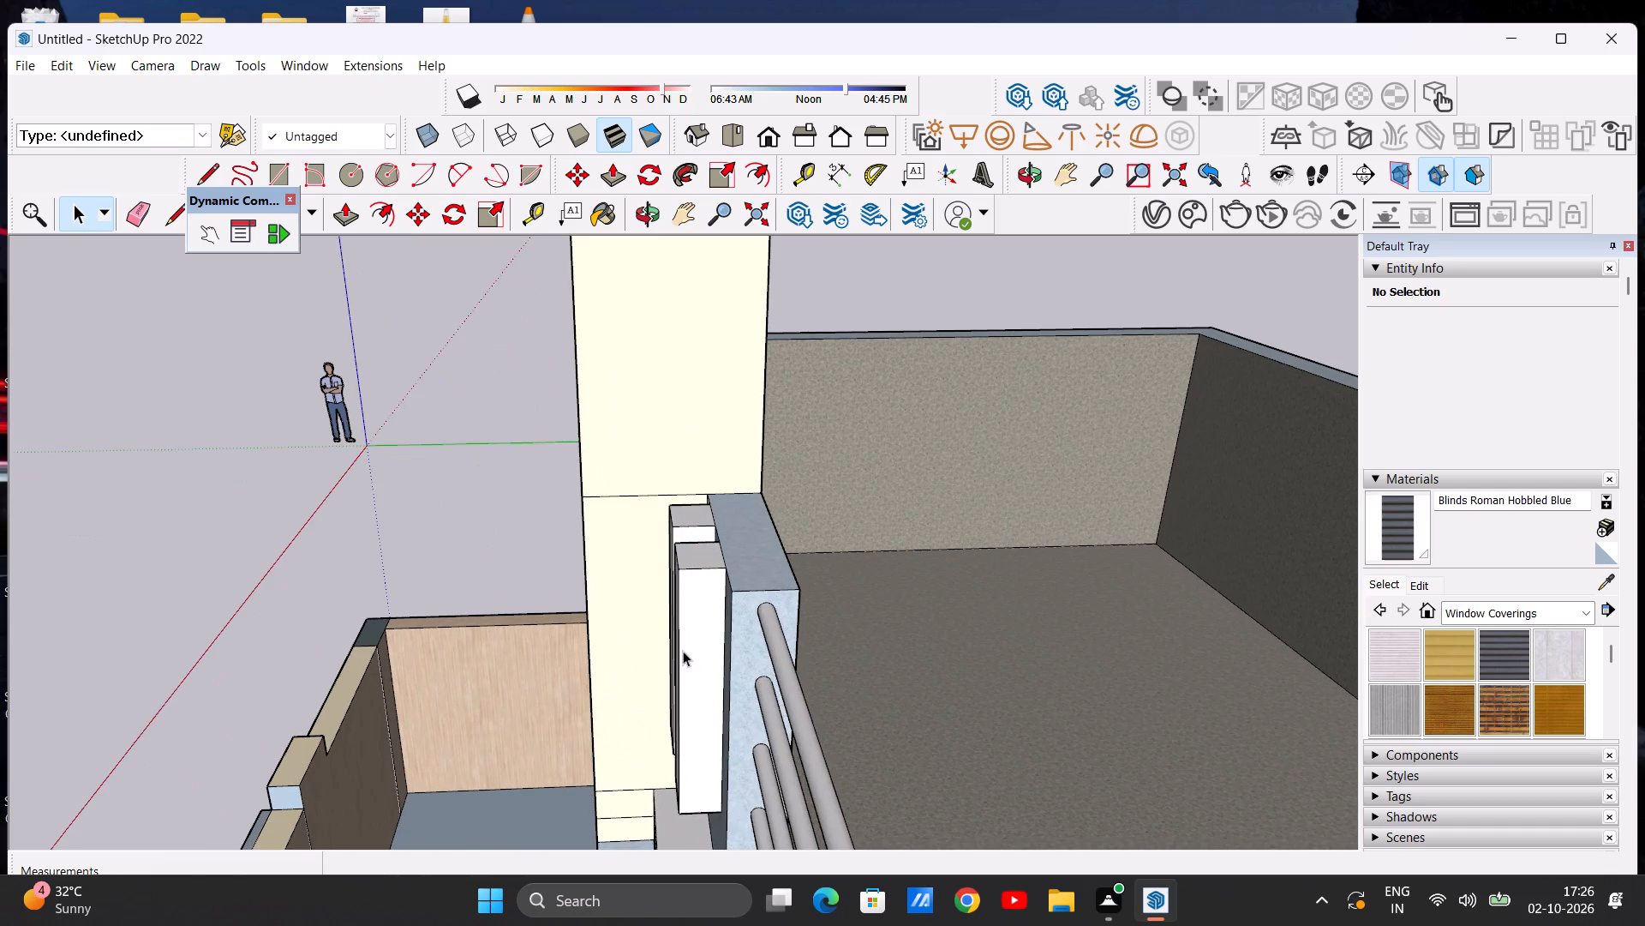
scroll(713, 638, "down", 11)
middle_click_drag(700, 658, 1053, 592)
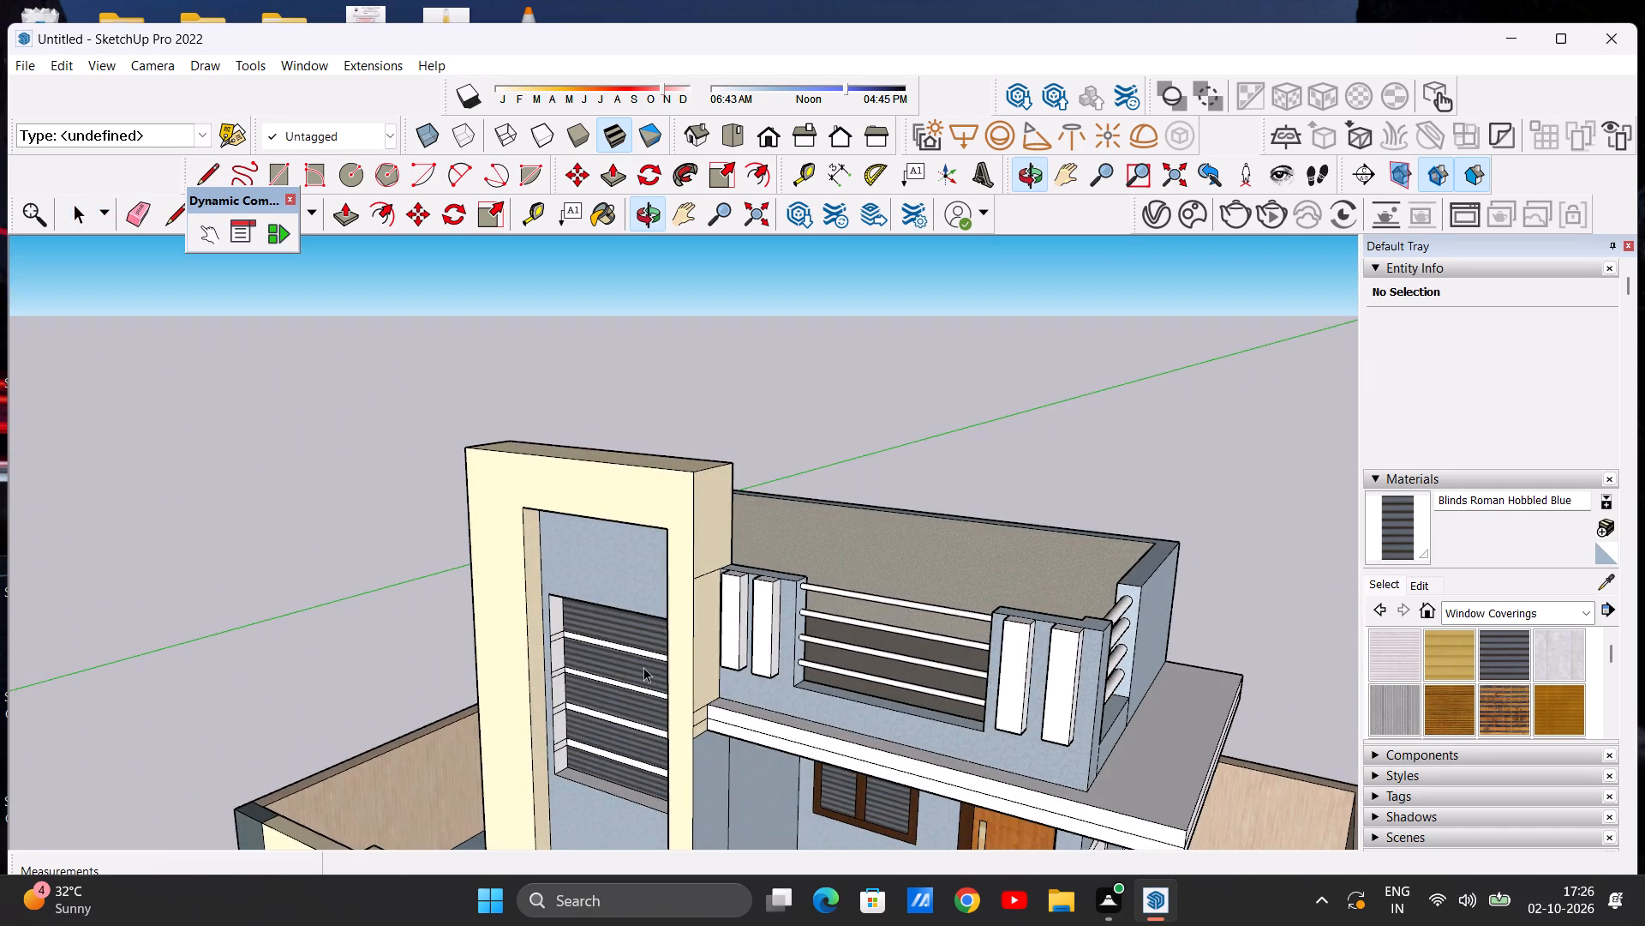
middle_click_drag(676, 664, 816, 626)
middle_click_drag(549, 698, 565, 674)
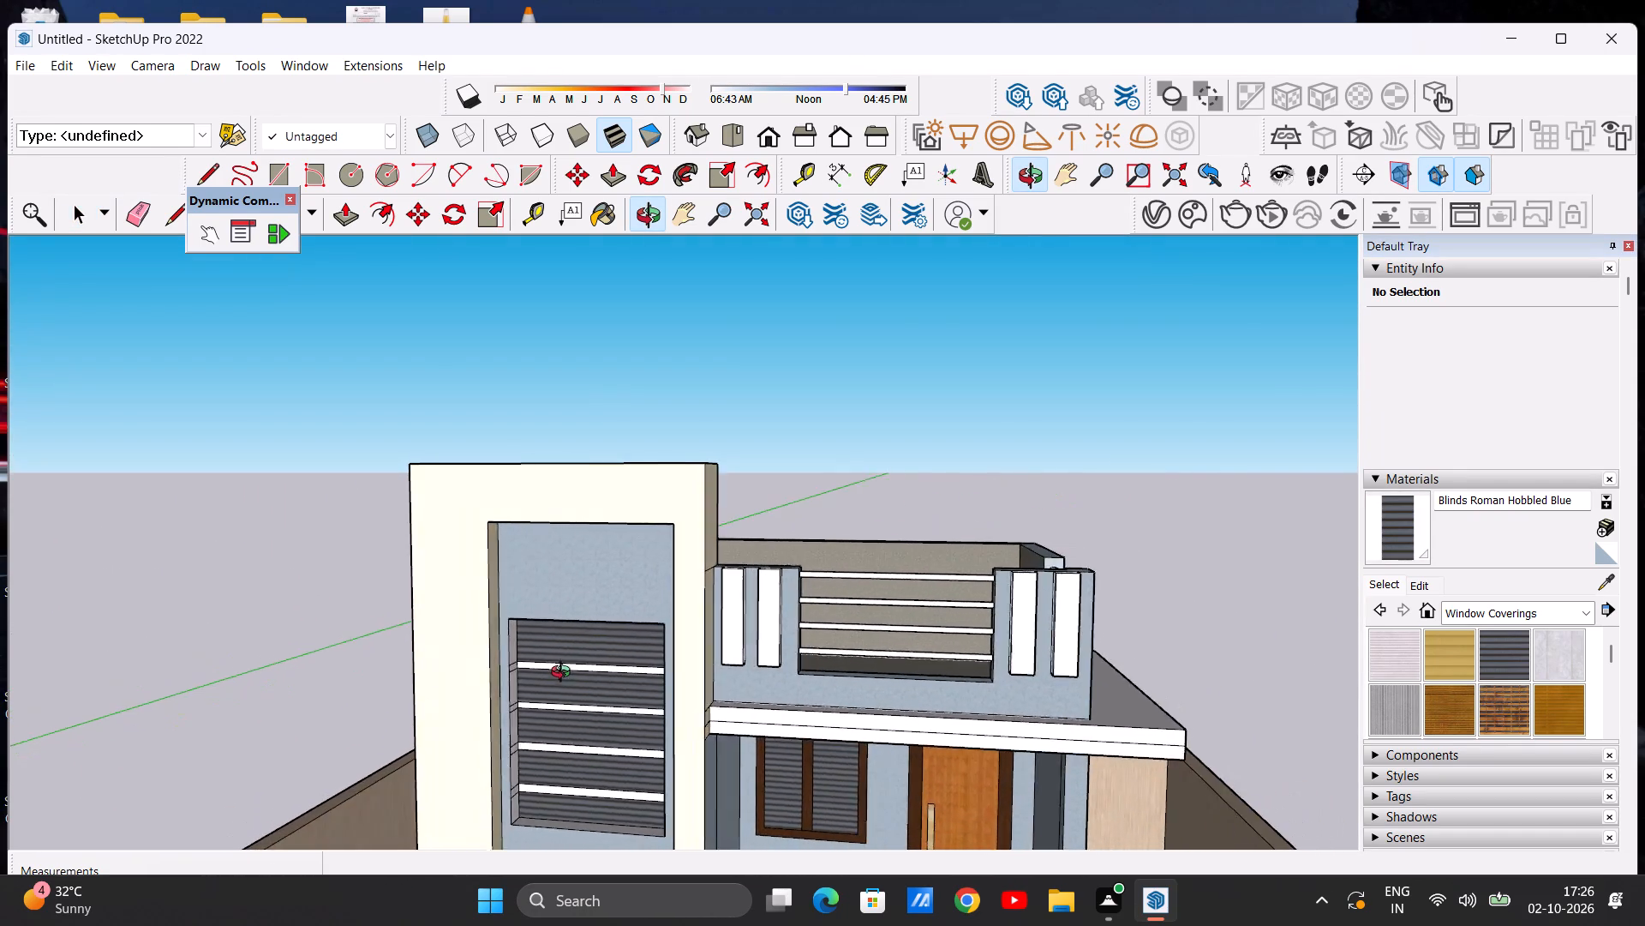
middle_click_drag(565, 674, 624, 673)
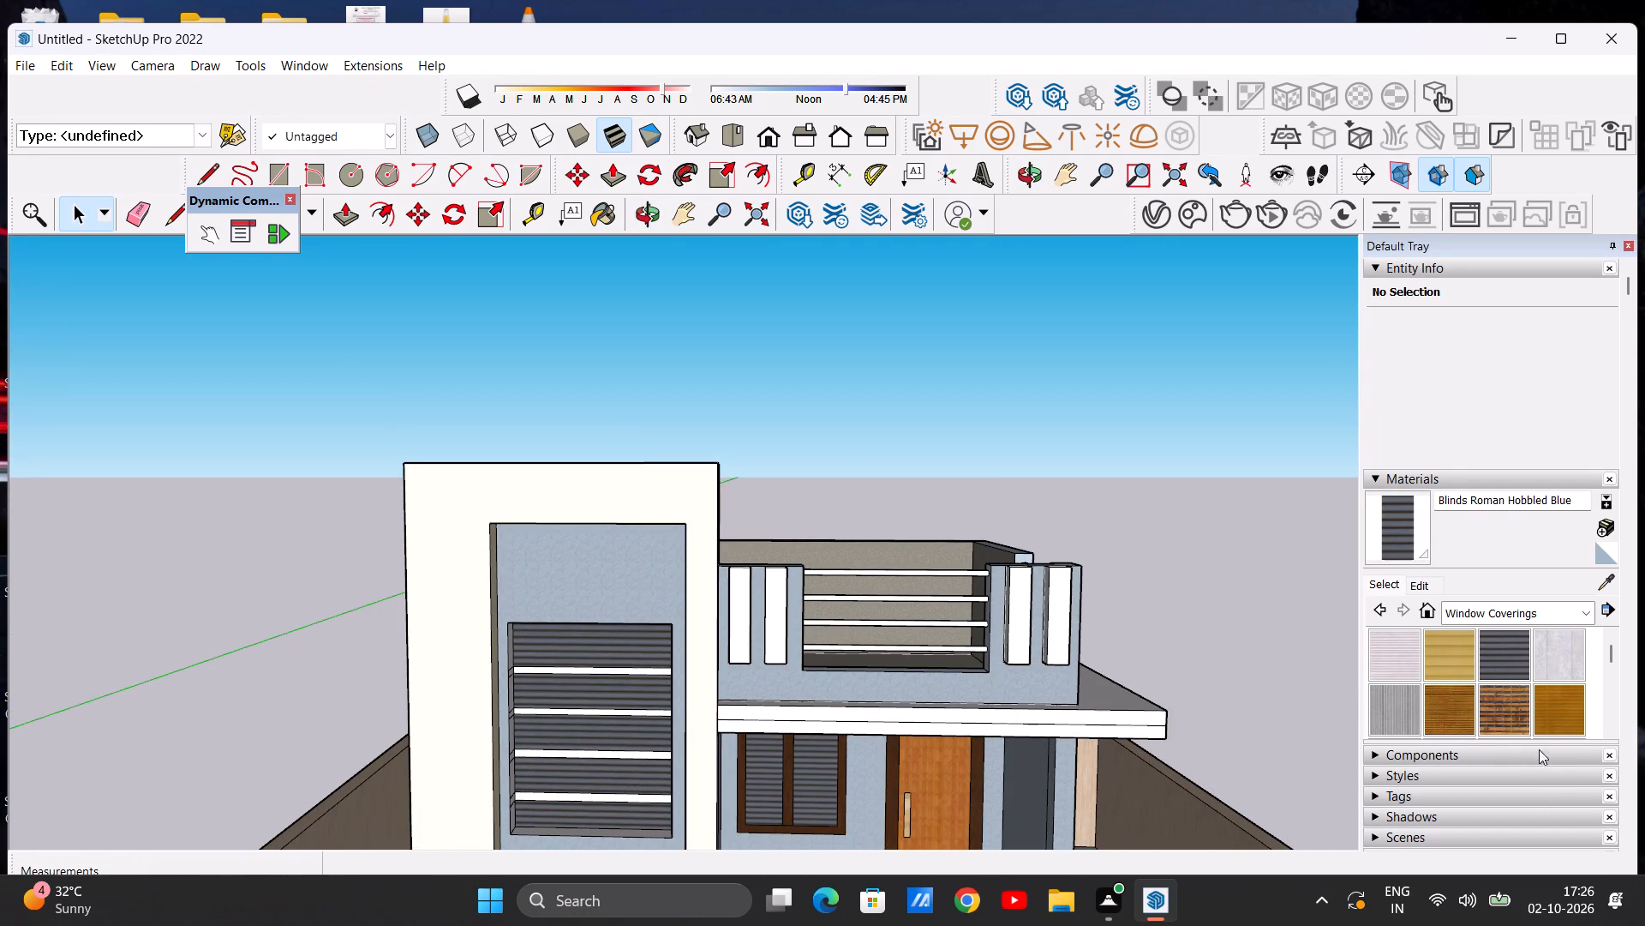
Paint the first two white bars of the tower grille with Color B01 from the Colors materials.
scroll(1423, 688, "down", 1)
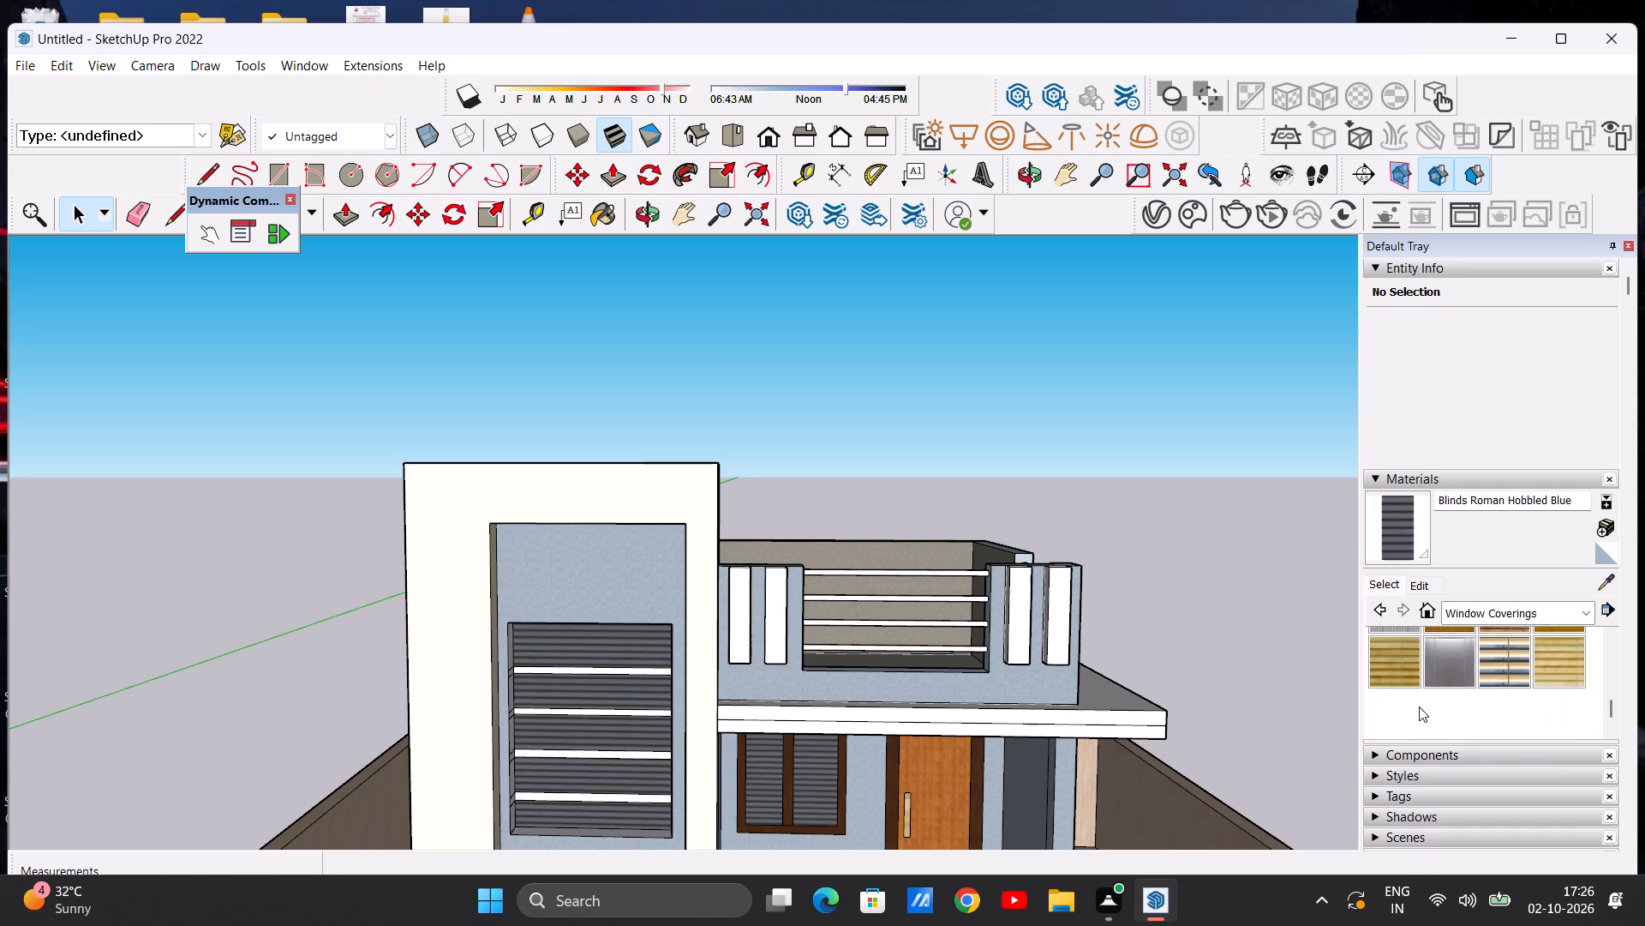
left_click(1579, 616)
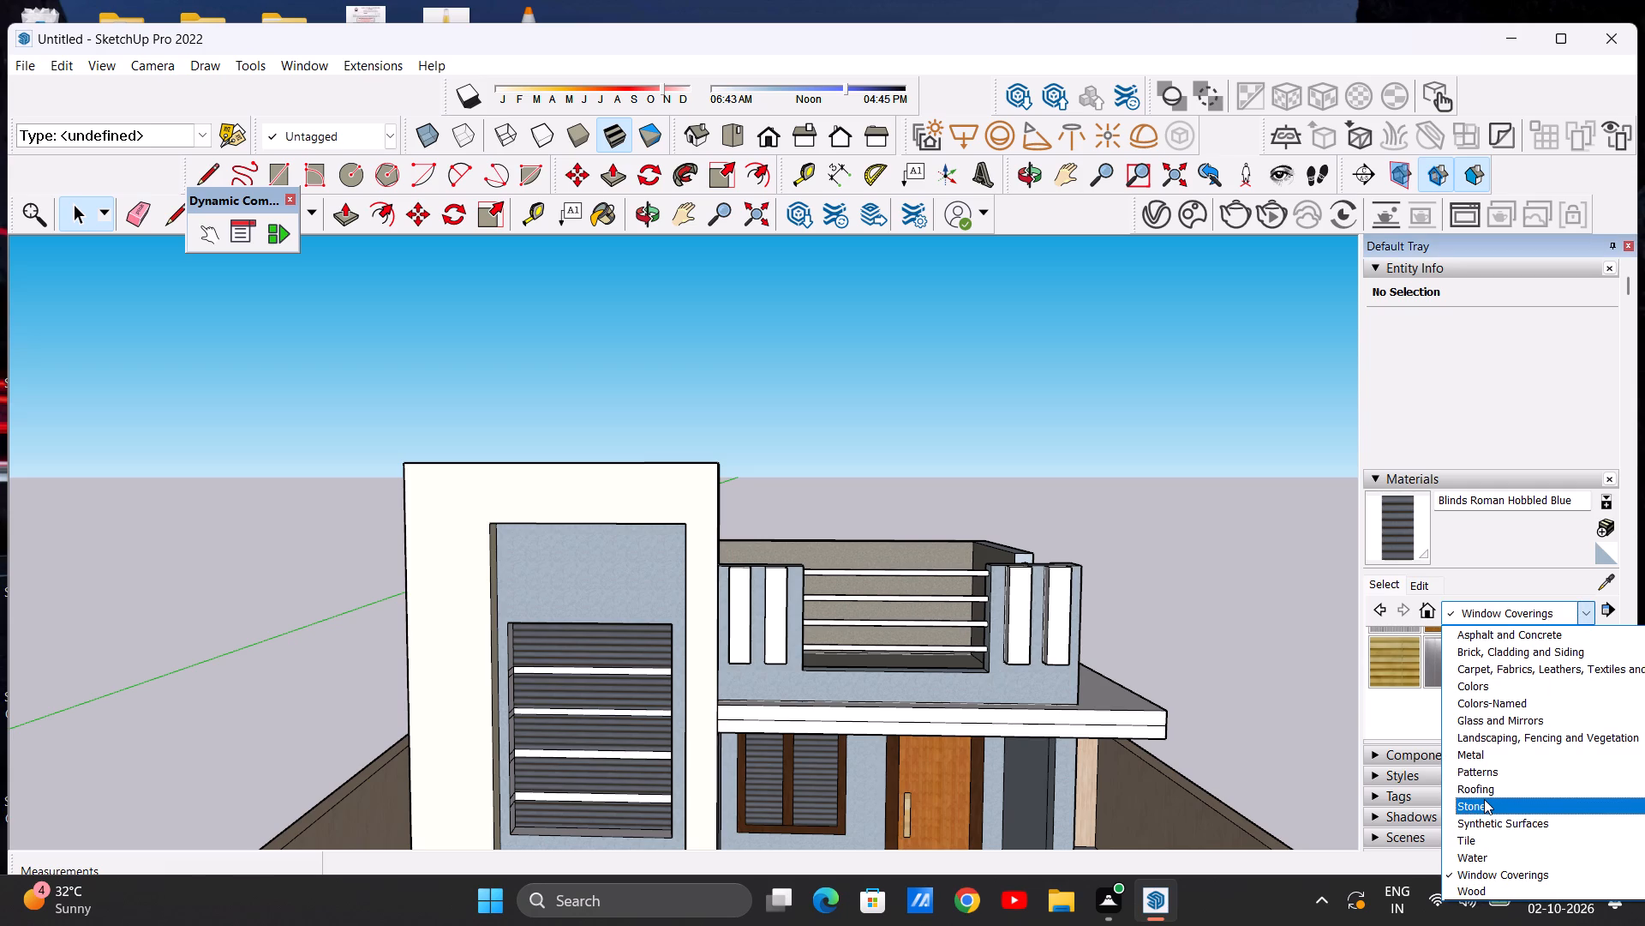
left_click(1489, 680)
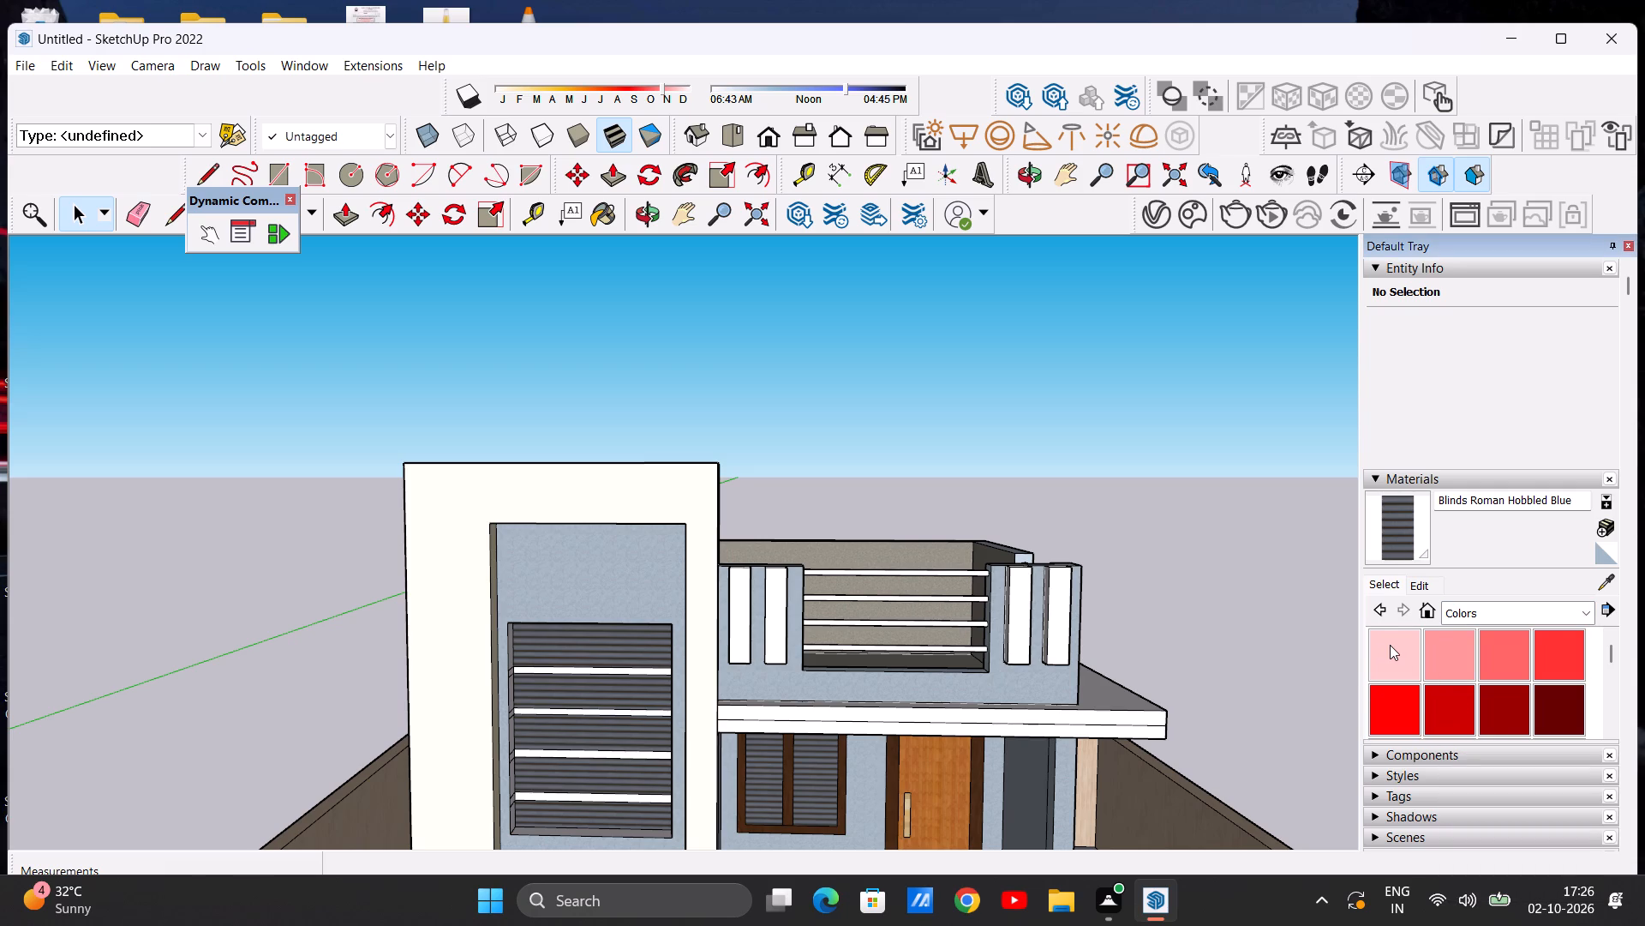
scroll(1449, 664, "down", 1)
left_click(1394, 665)
scroll(1437, 670, "down", 6)
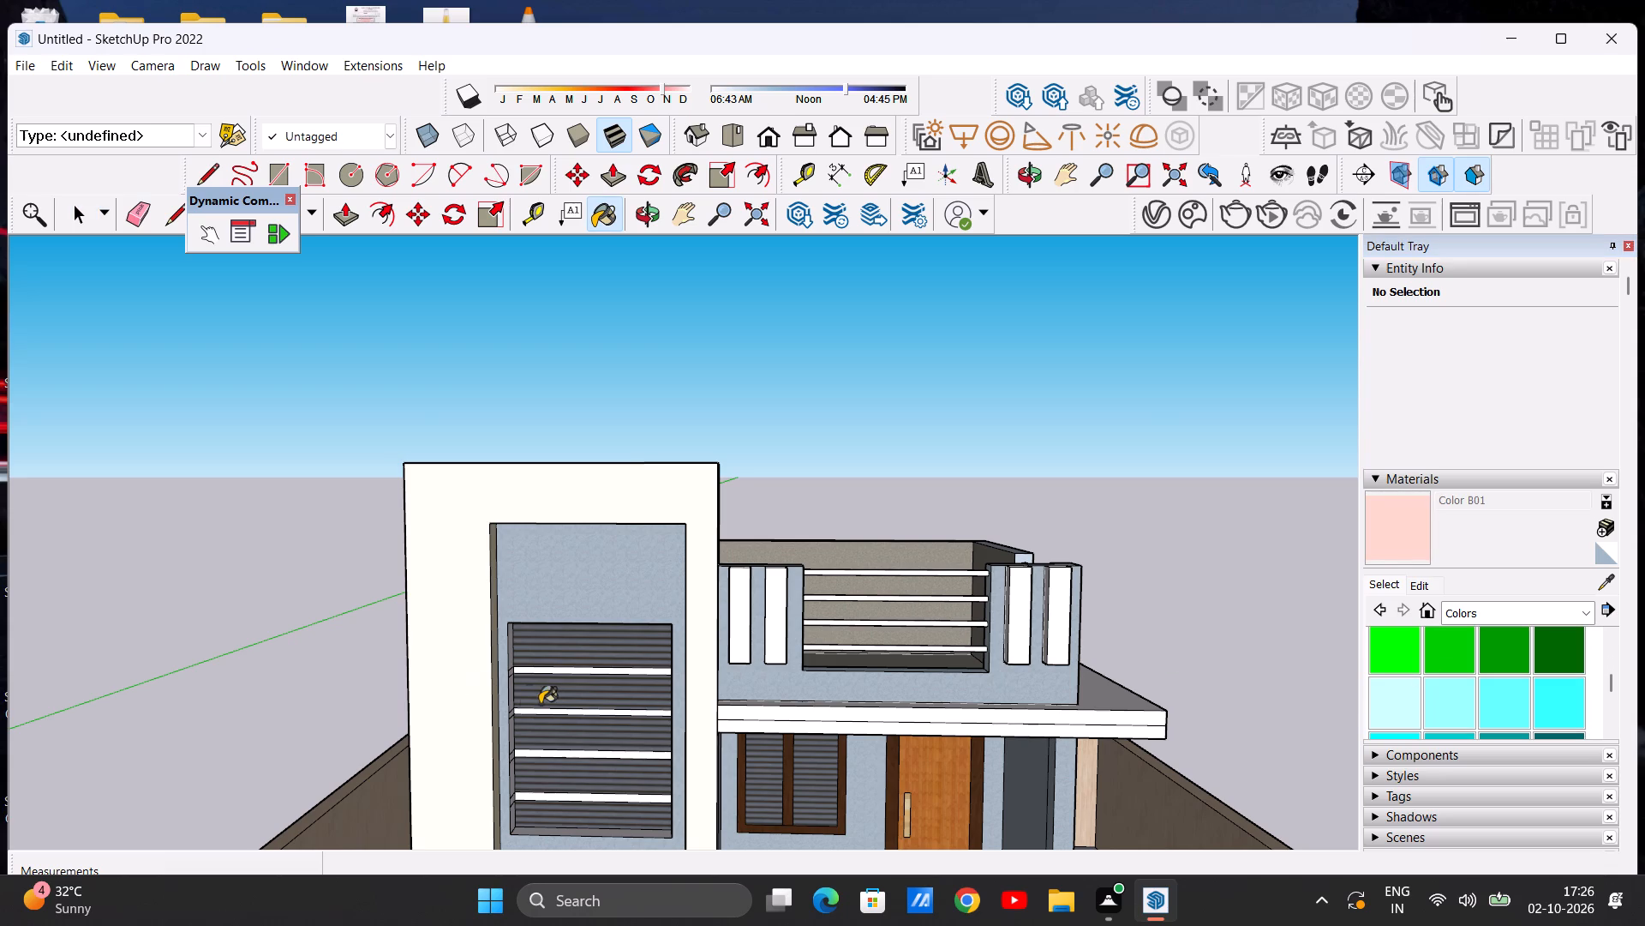
scroll(545, 704, "up", 18)
left_click(700, 616)
scroll(659, 657, "down", 15)
scroll(717, 751, "up", 14)
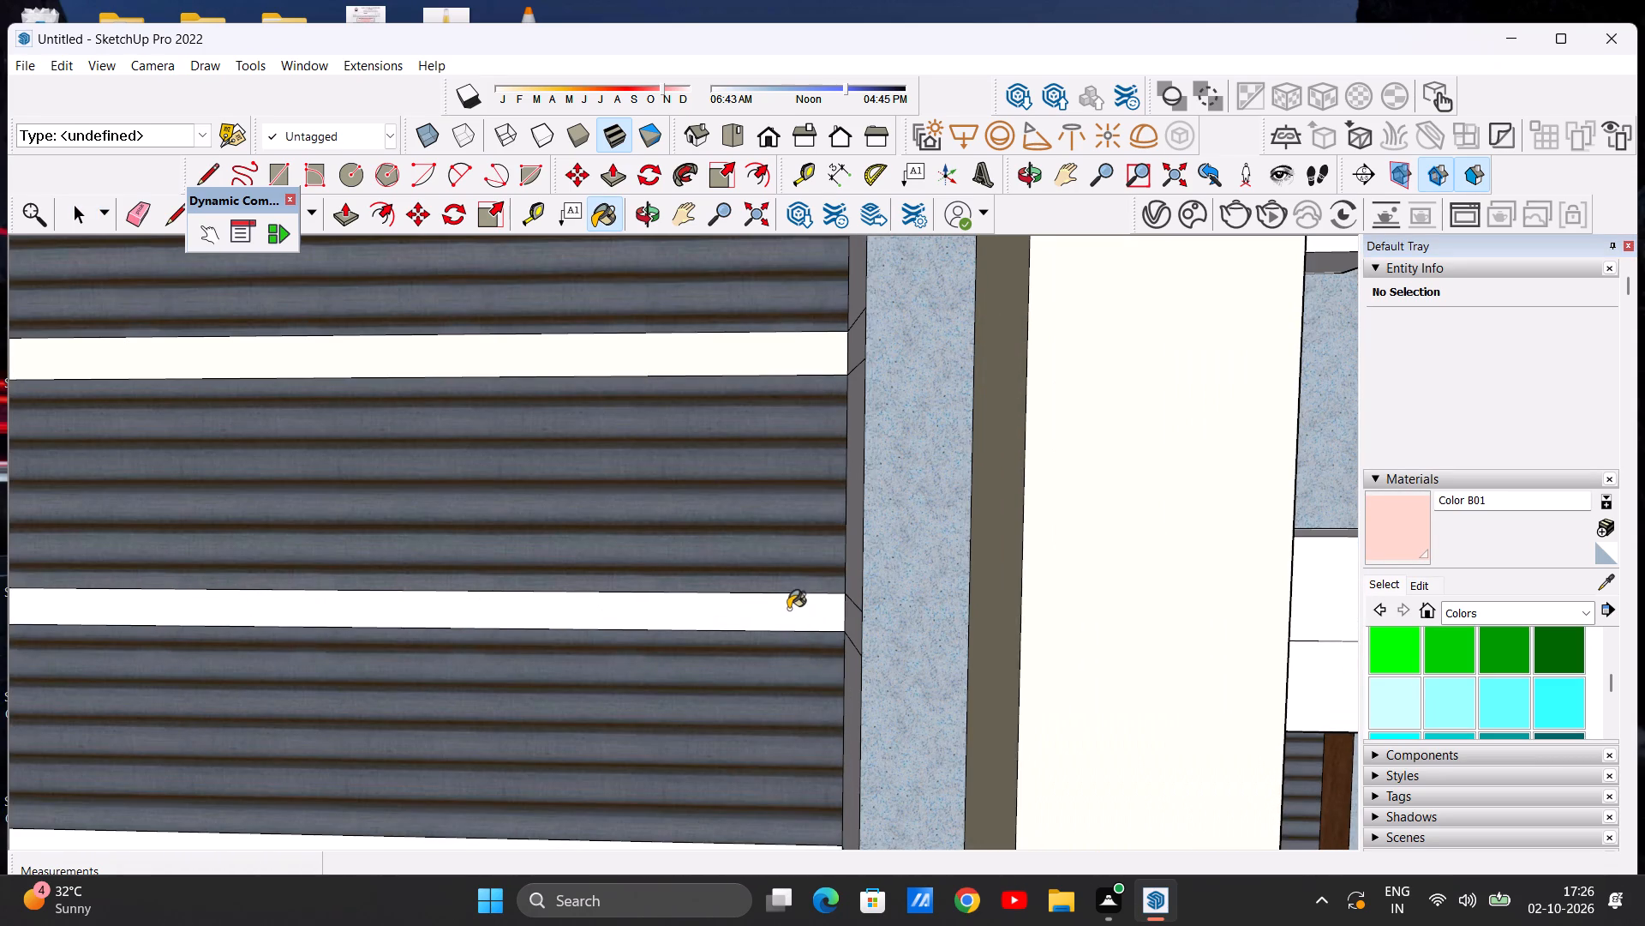
left_click(787, 610)
Paint the remaining two bars of the tower grille with Color B01.
scroll(823, 631, "down", 11)
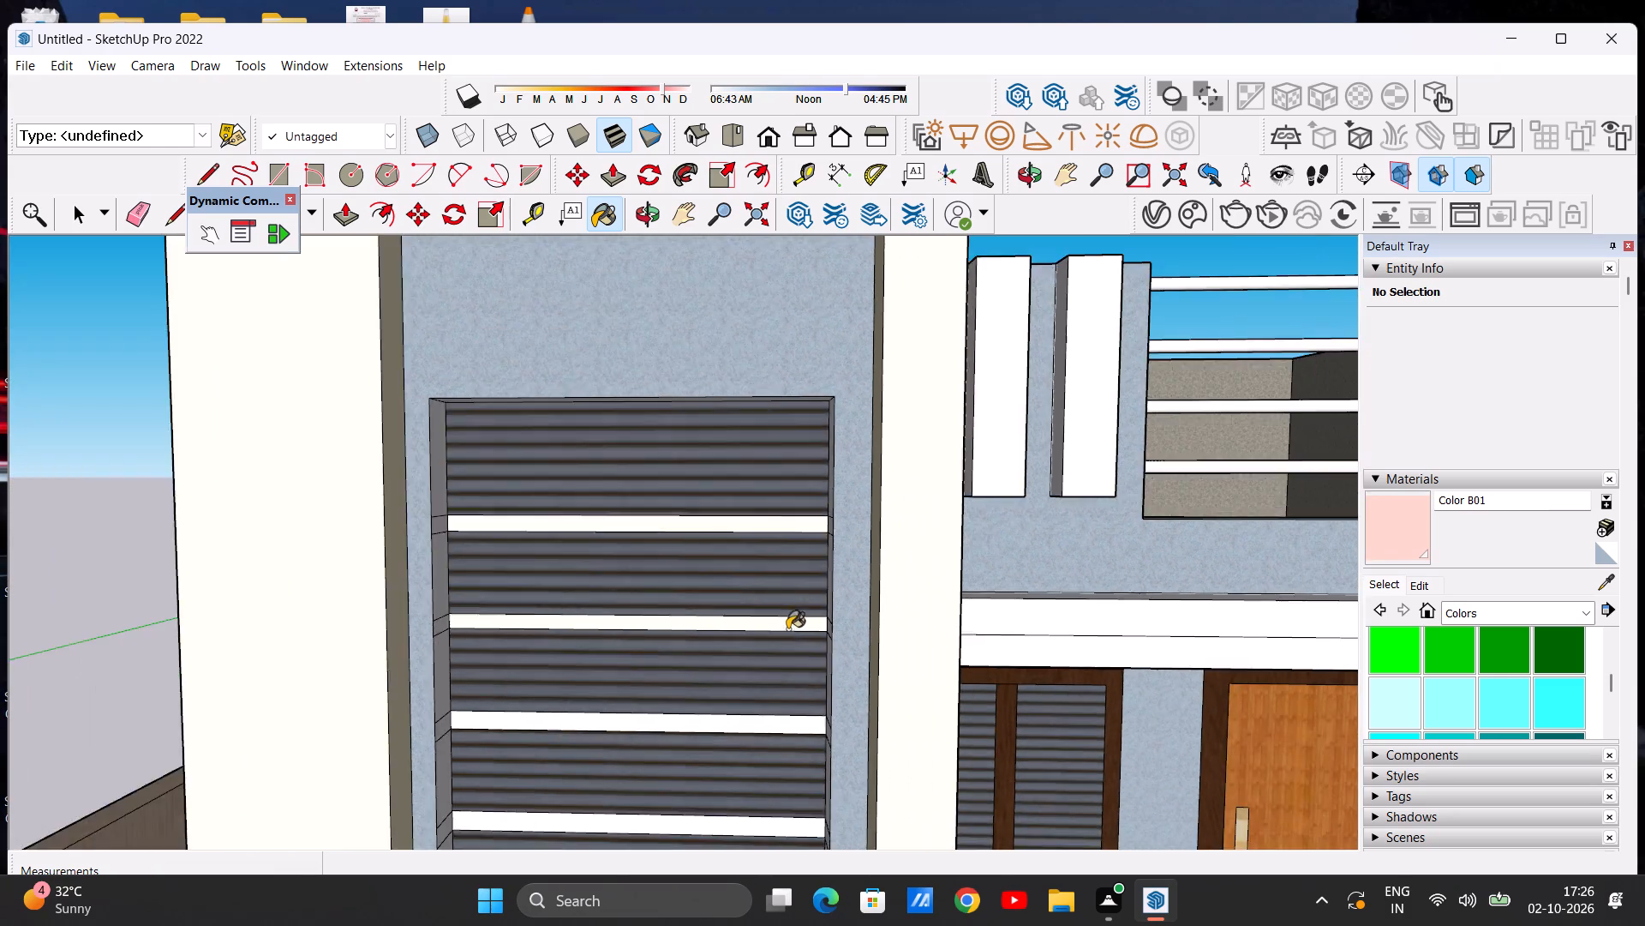
scroll(787, 629, "down", 8)
scroll(757, 736, "up", 15)
scroll(846, 699, "up", 4)
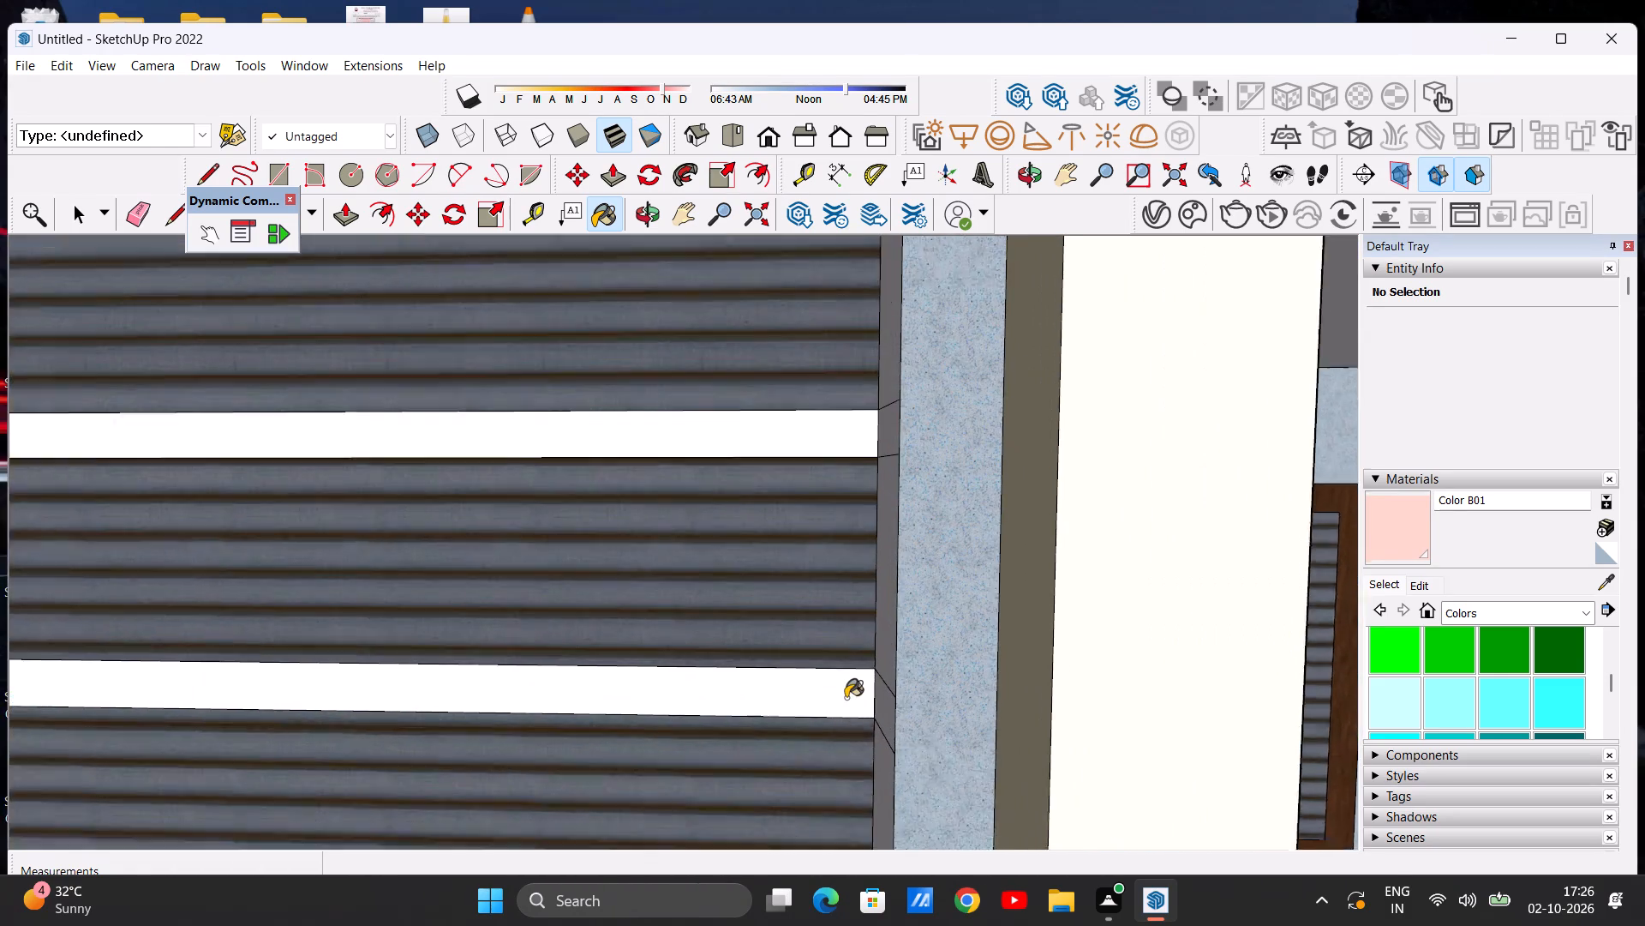
scroll(846, 698, "up", 1)
left_click(838, 695)
left_click(793, 411)
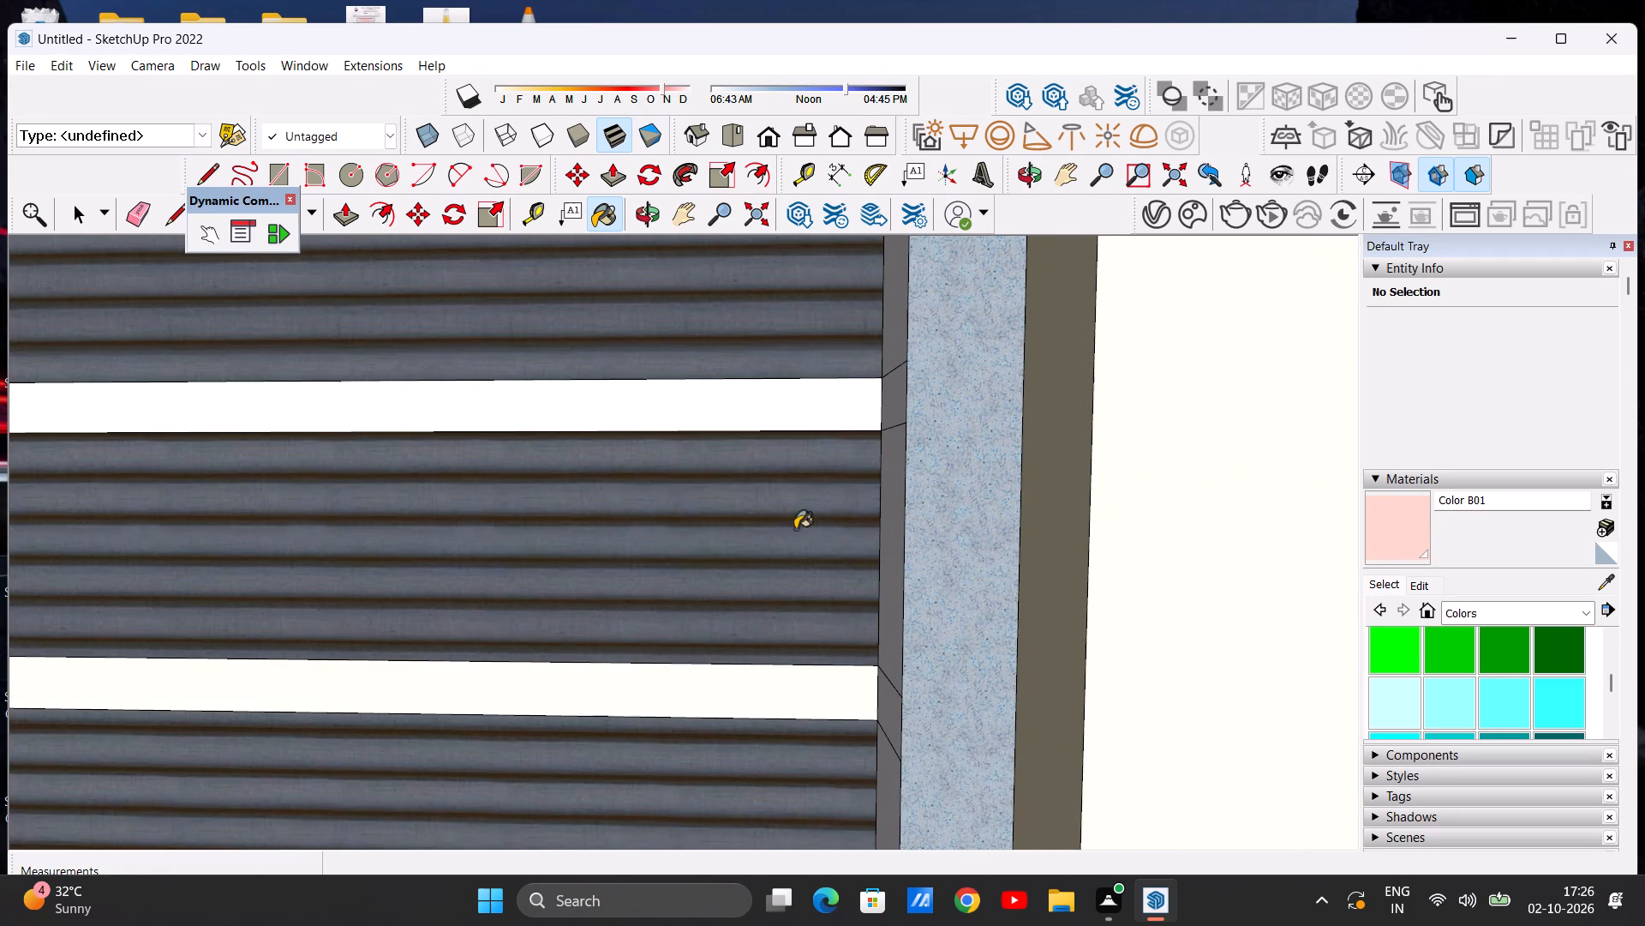
Erase the pair of lines beside the topmost bar on the grille recess's inner side face nearest the door.
scroll(796, 540, "down", 20)
middle_click_drag(702, 515, 860, 566)
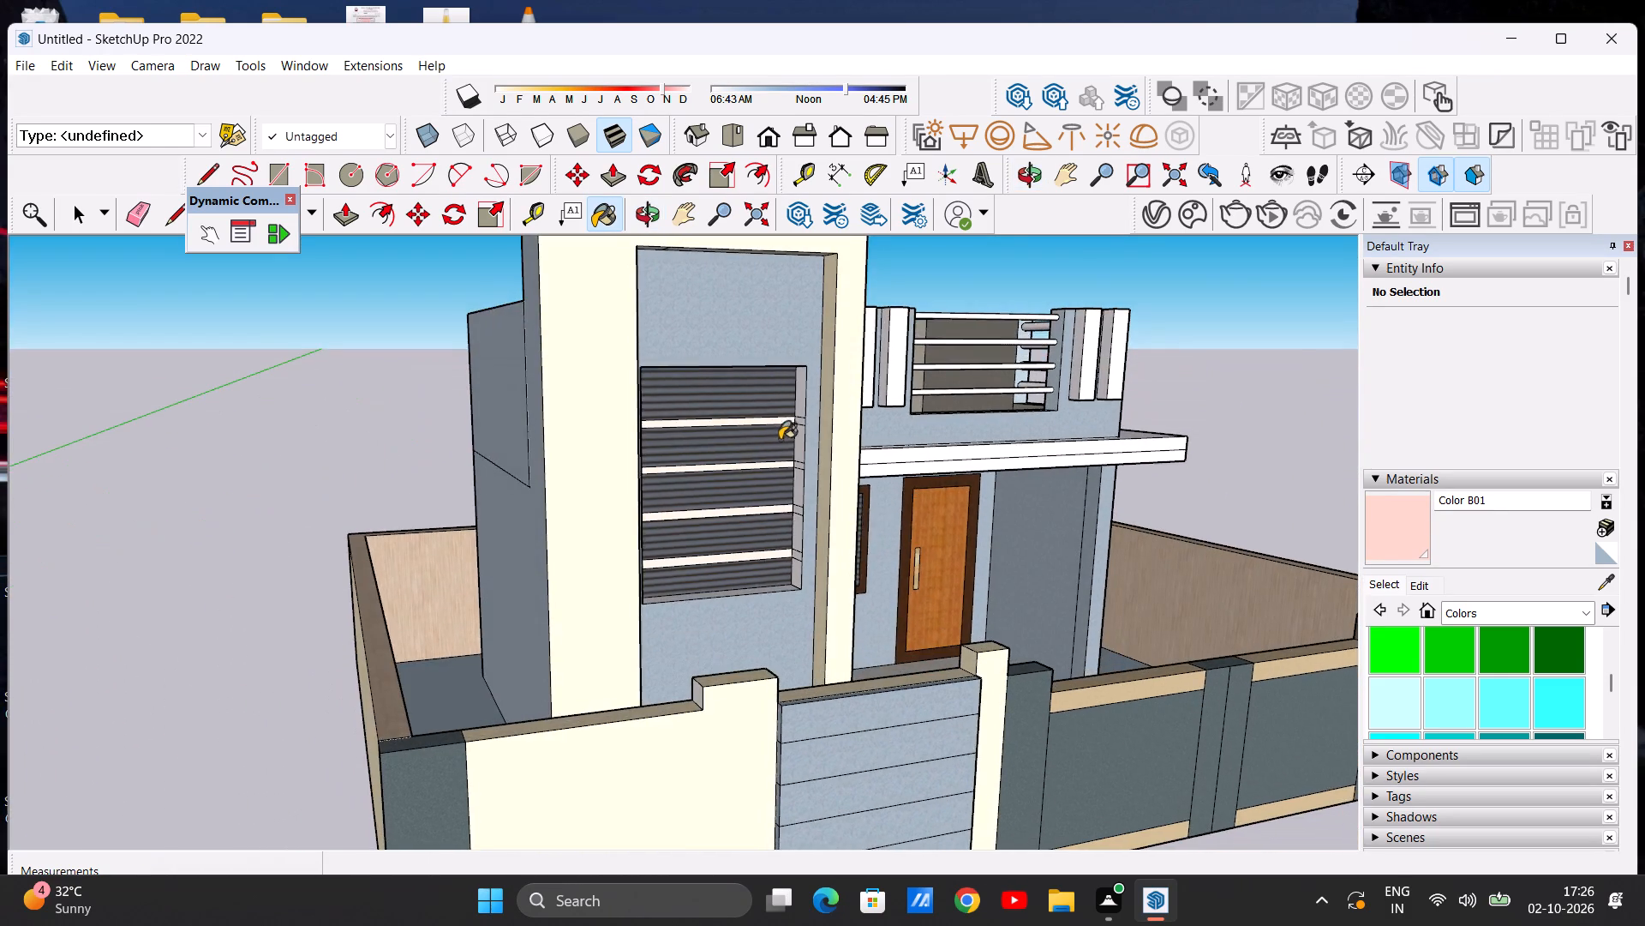
scroll(779, 436, "up", 13)
middle_click_drag(722, 472, 885, 443)
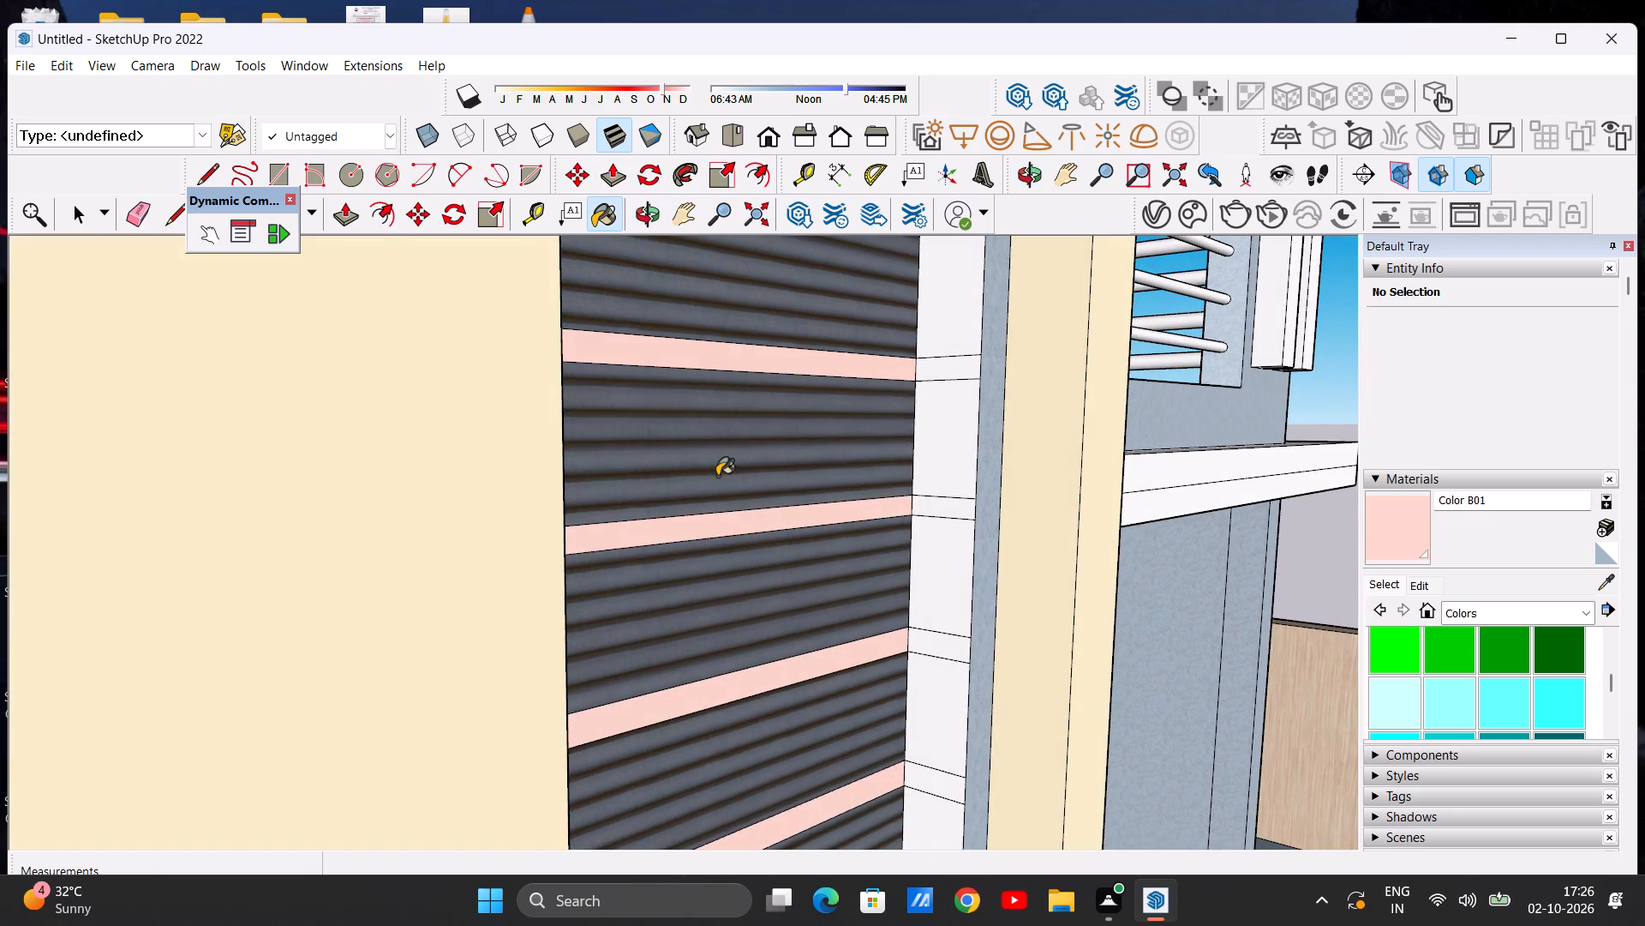
scroll(688, 496, "down", 13)
scroll(765, 466, "up", 6)
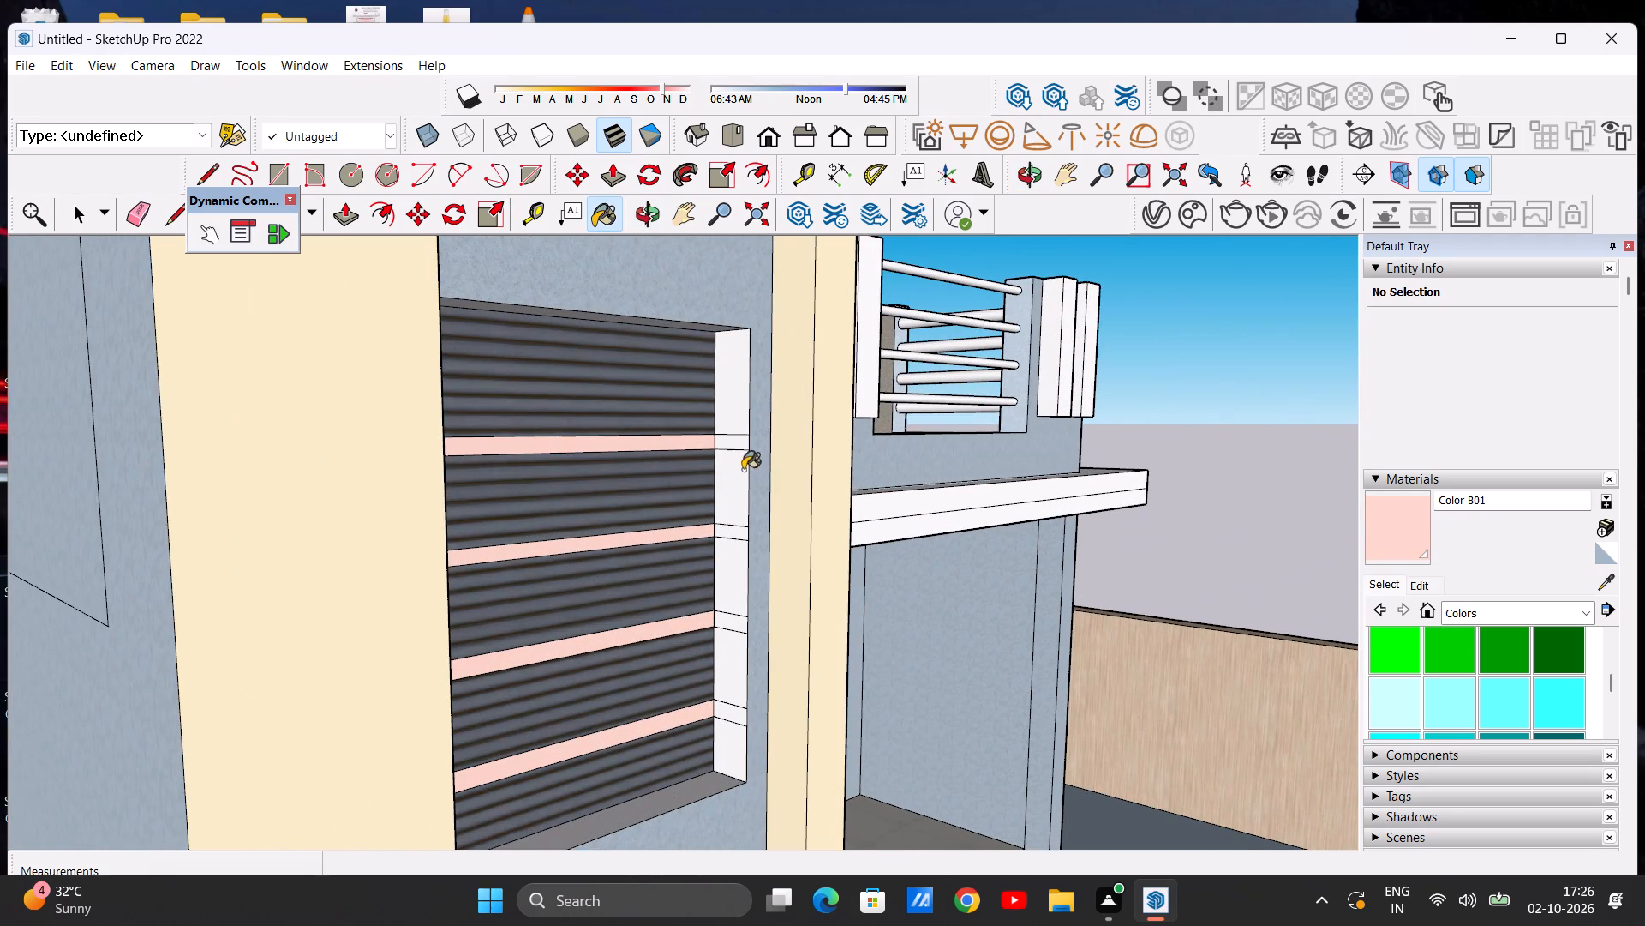
key("space")
key("e")
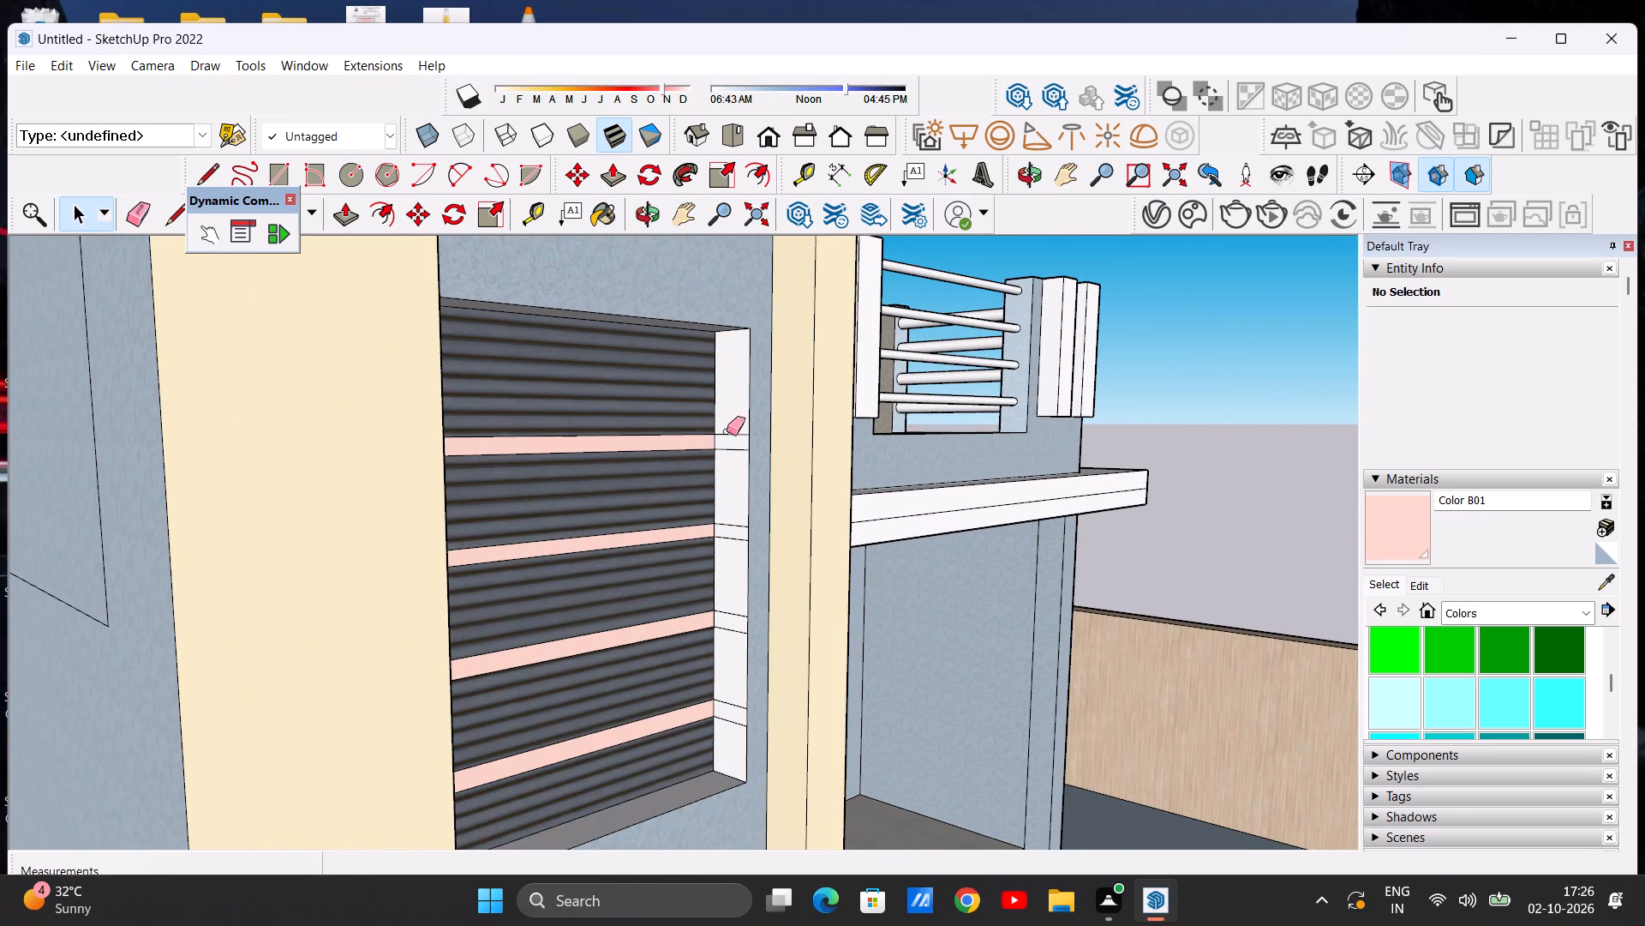
left_click_drag(737, 432, 739, 450)
Erase the line pairs beside the upper two bars on the grille recess's inner side face farthest from the door.
scroll(695, 480, "down", 5)
middle_click_drag(698, 477, 679, 477)
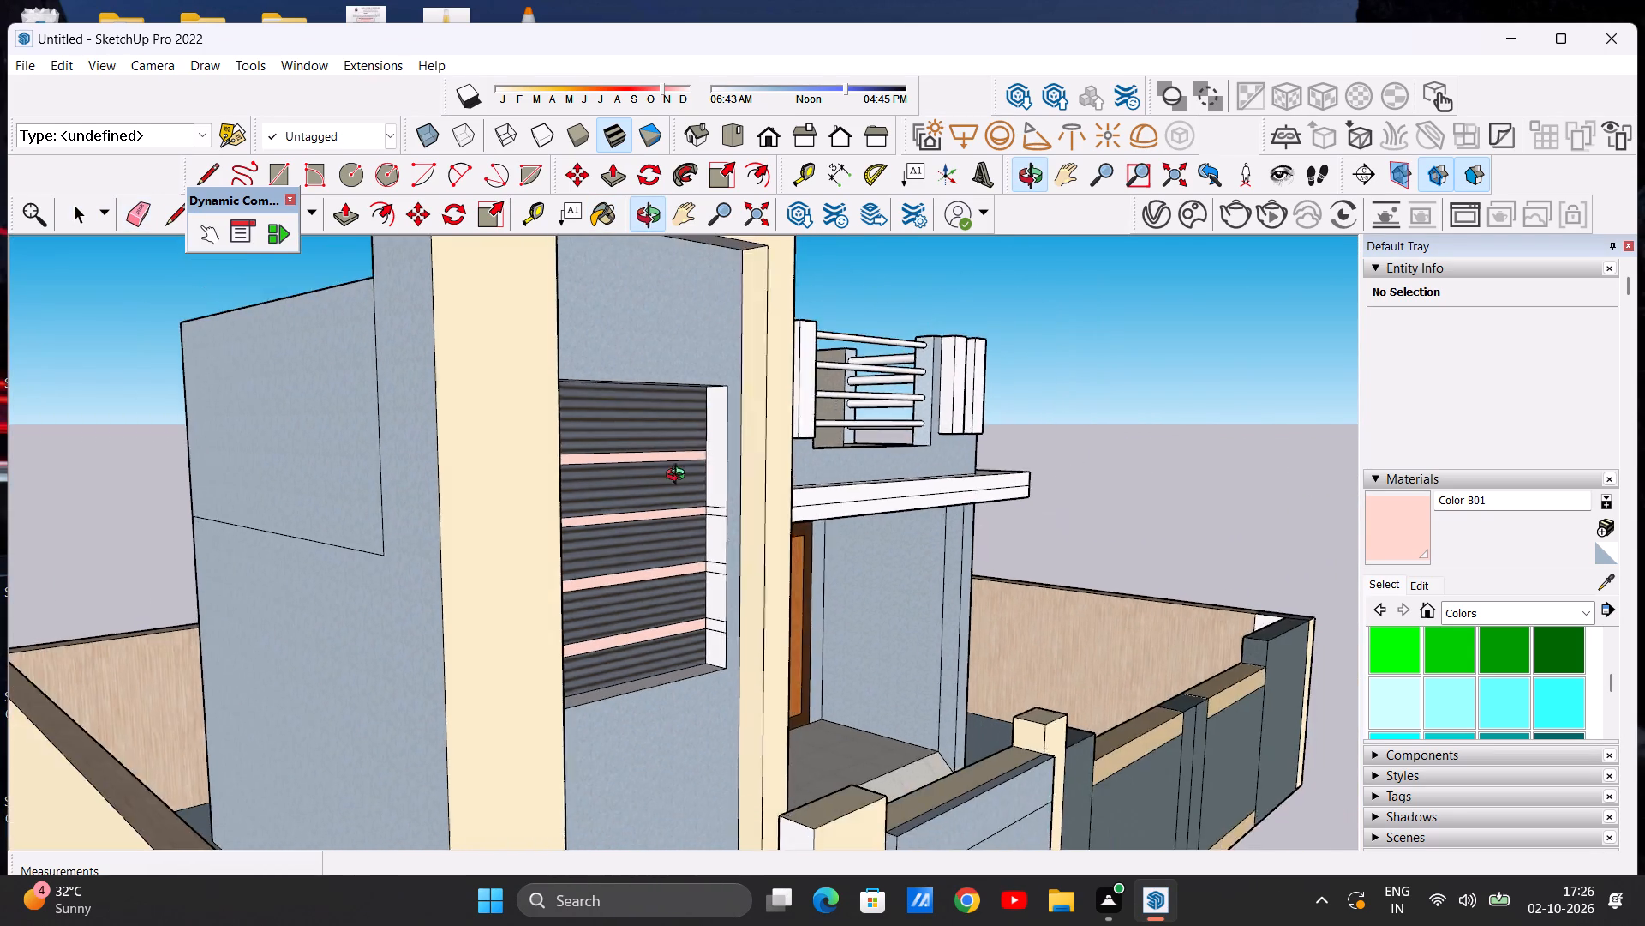
middle_click_drag(679, 477, 263, 512)
scroll(320, 444, "up", 8)
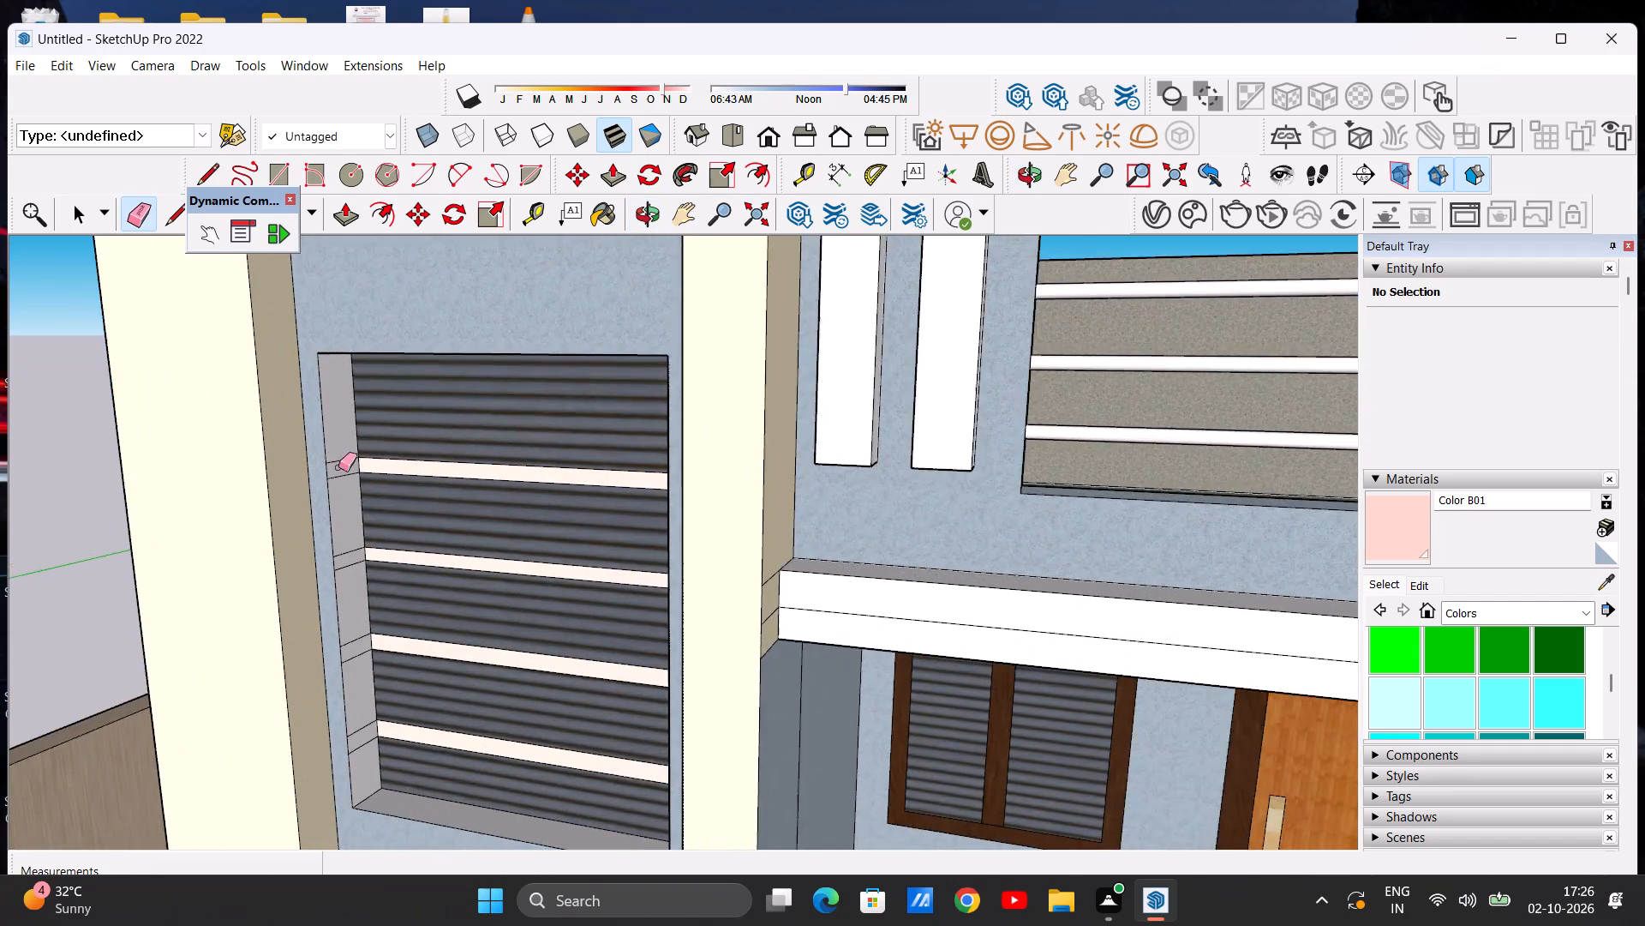
scroll(338, 467, "up", 6)
left_click_drag(344, 433, 343, 494)
left_click_drag(338, 616, 338, 640)
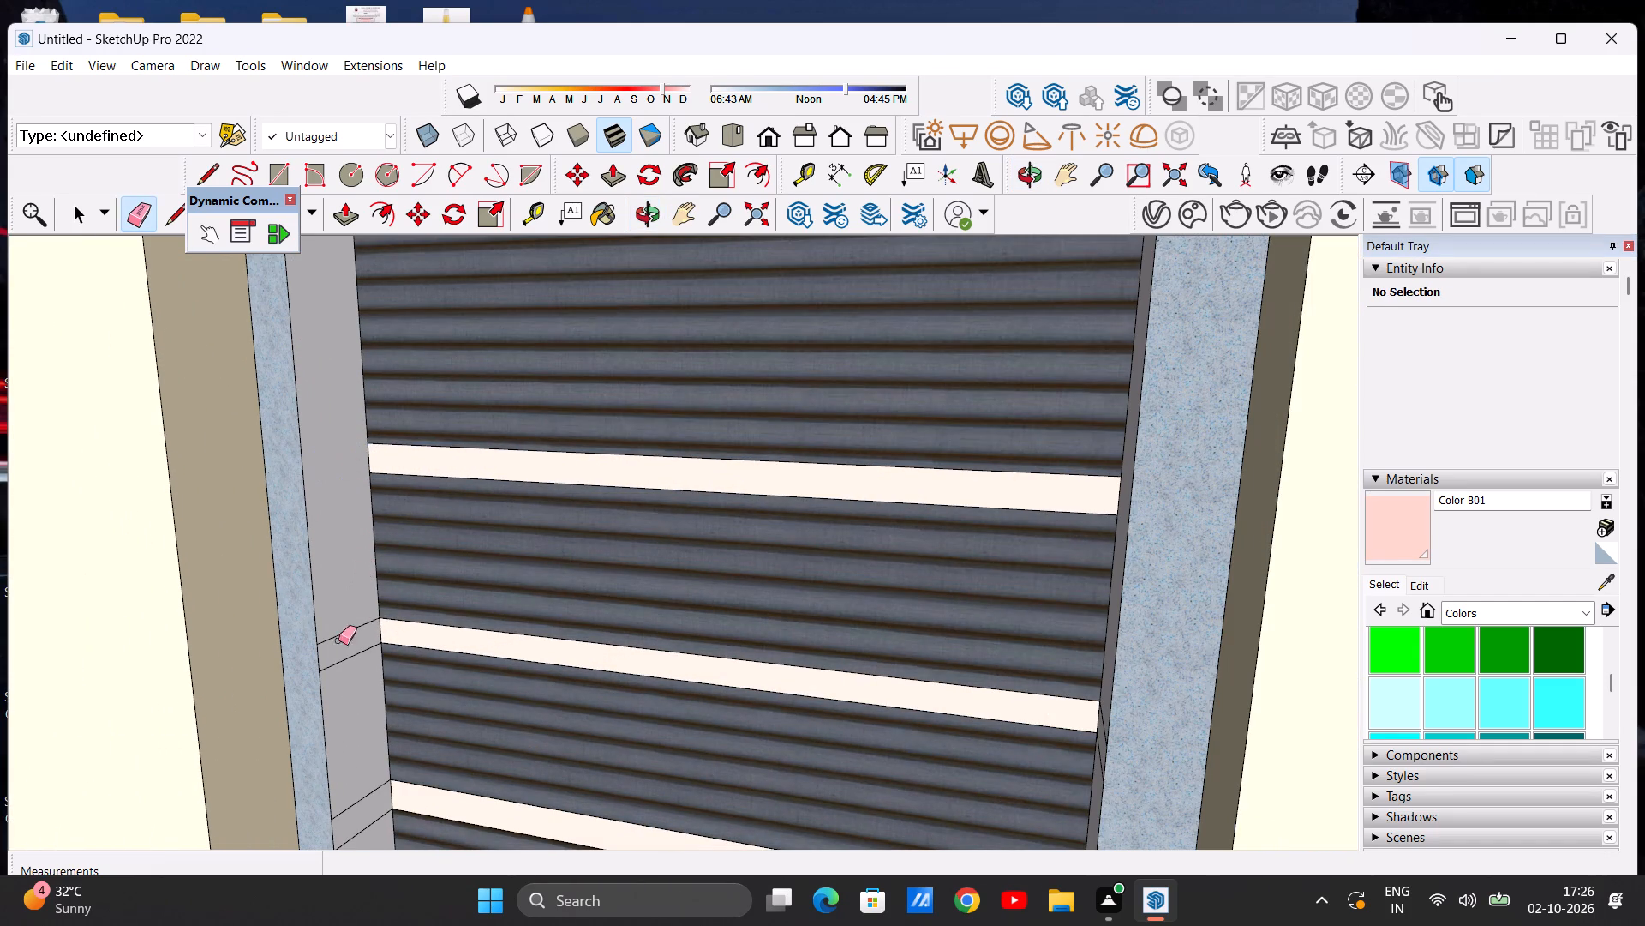
left_click_drag(338, 640, 343, 657)
left_click_drag(349, 640, 354, 671)
Erase the line pairs beside the lower three bars on the grille recess's inner side face nearest the door.
scroll(404, 616, "down", 6)
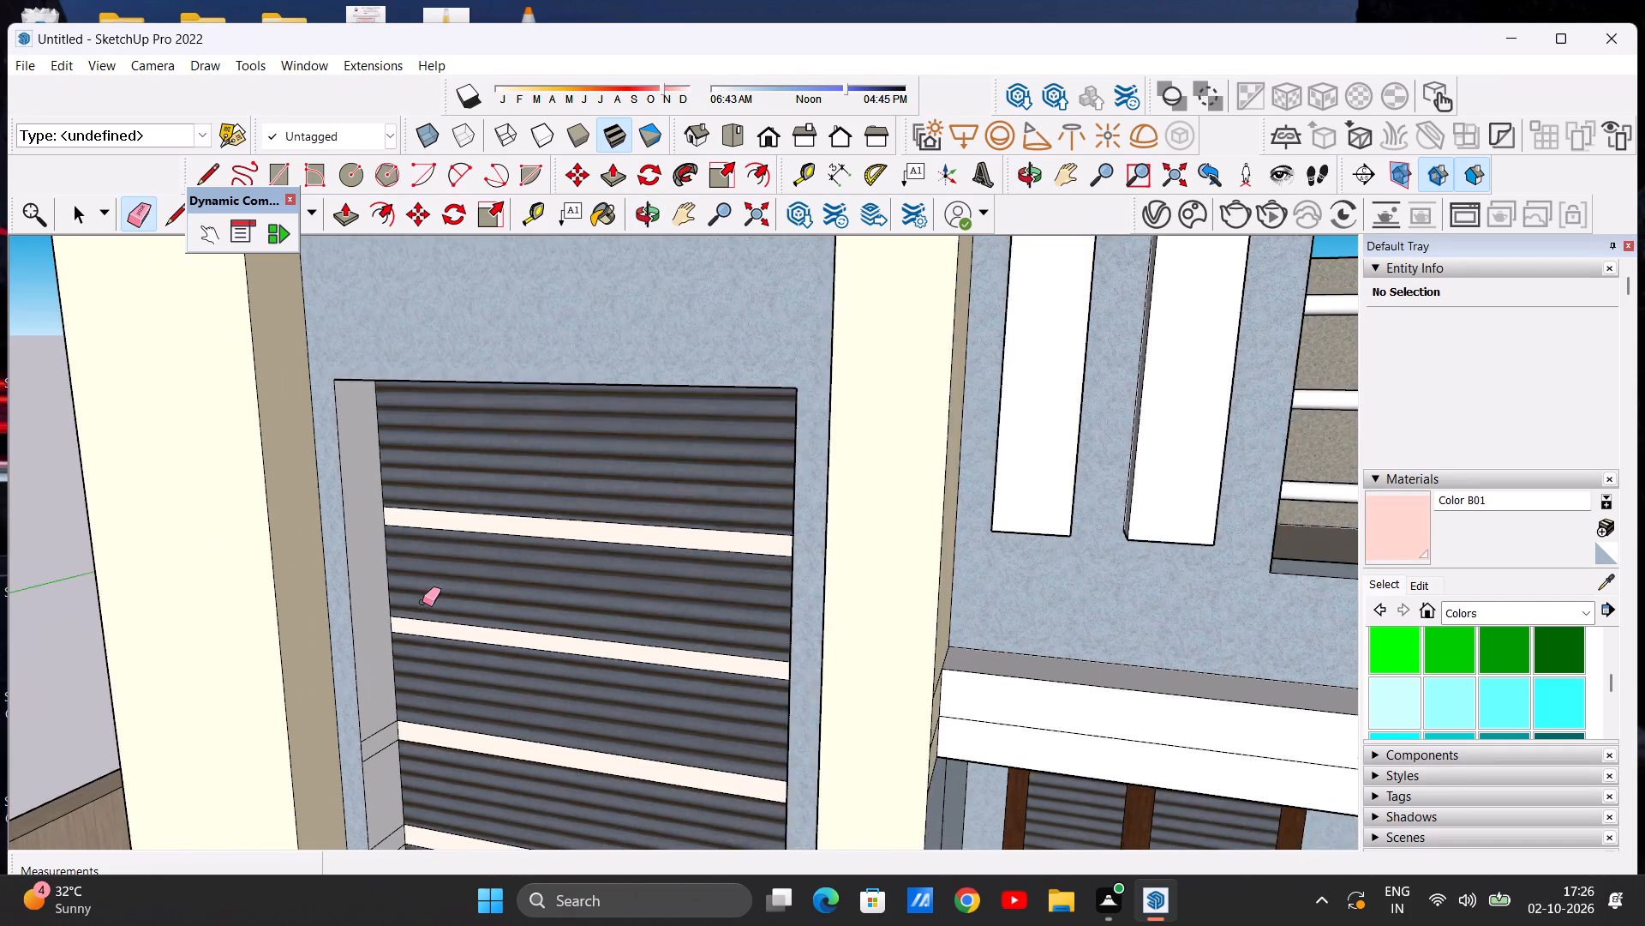
scroll(422, 602, "down", 3)
middle_click_drag(387, 662, 788, 601)
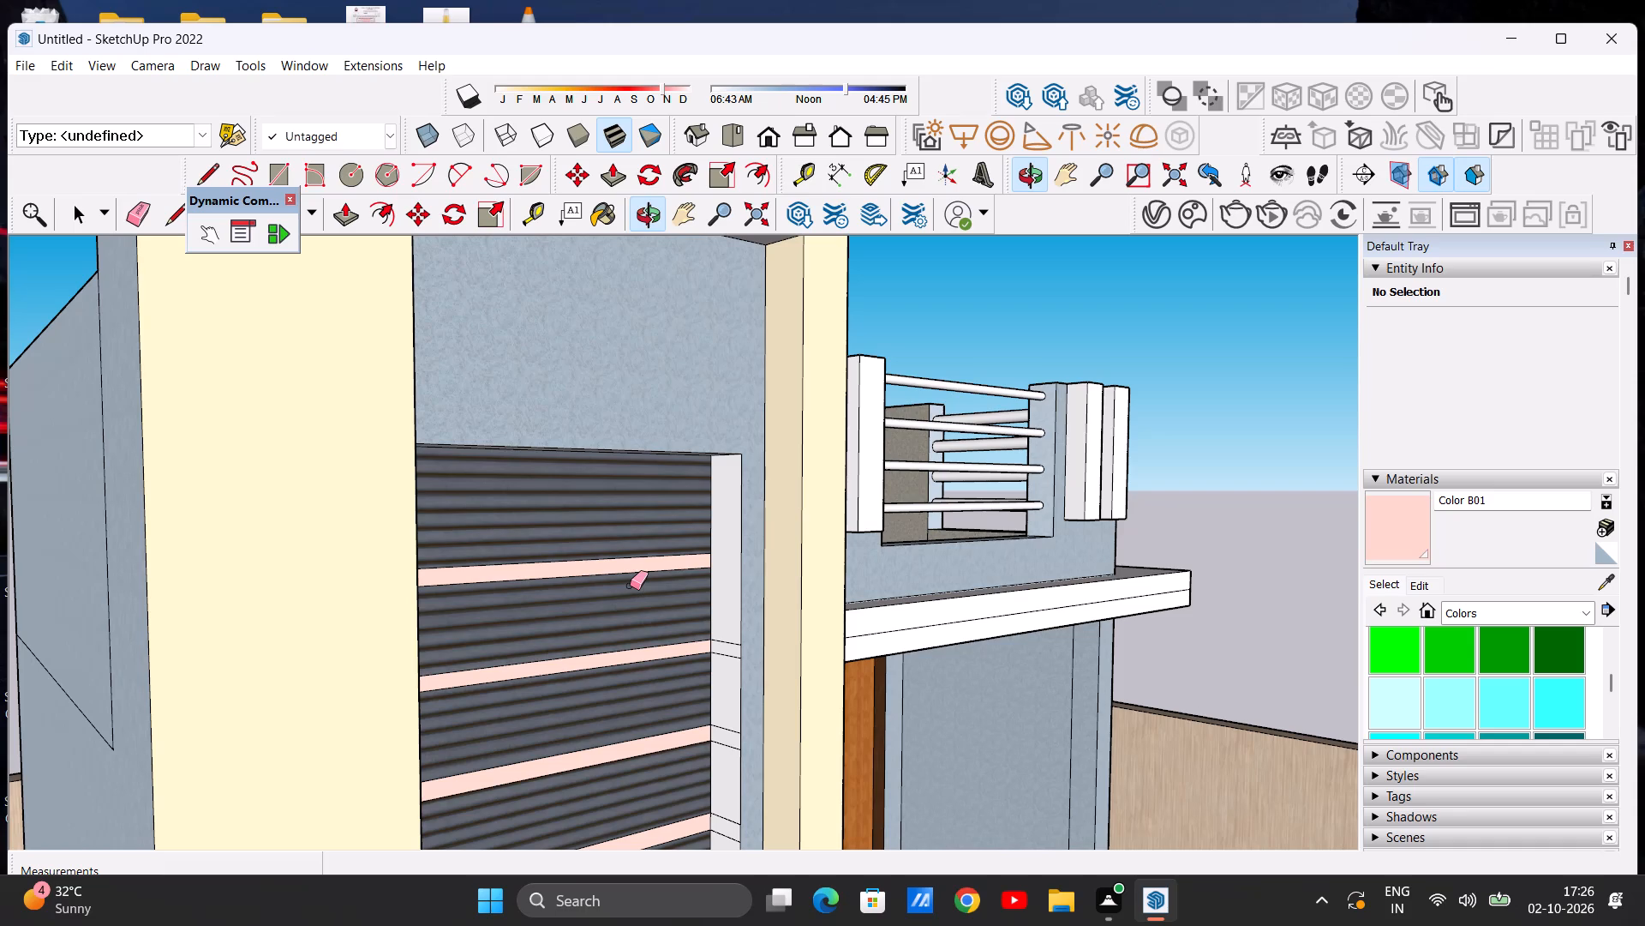
scroll(617, 585, "down", 4)
middle_click_drag(612, 630, 624, 593)
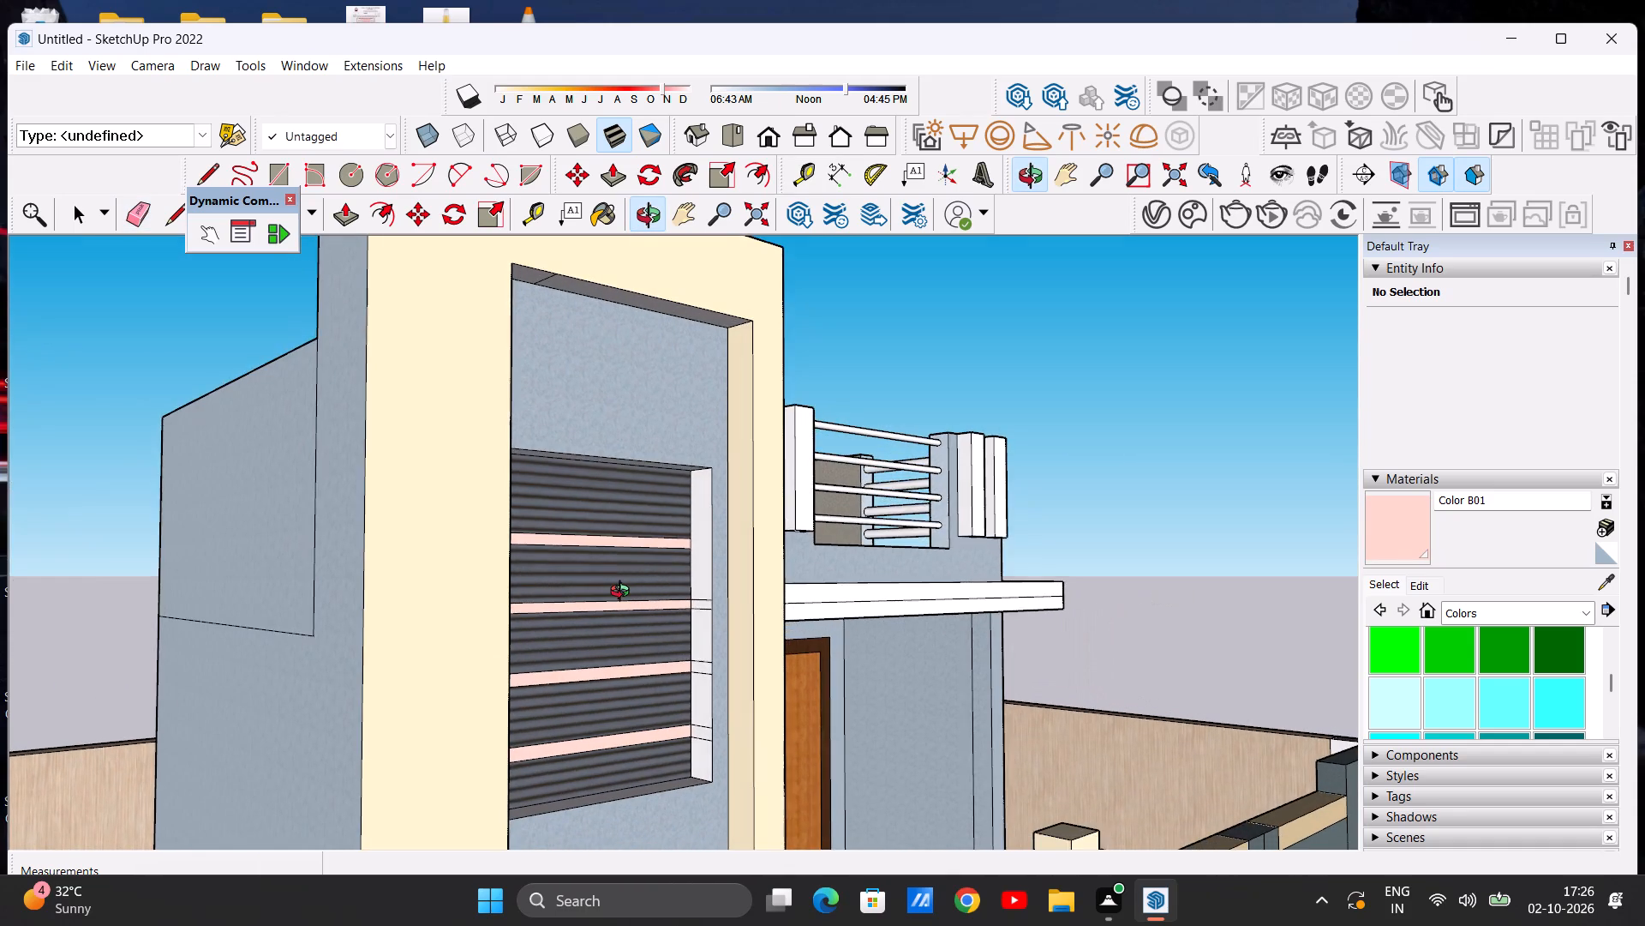
middle_click_drag(624, 593, 601, 610)
scroll(692, 664, "up", 10)
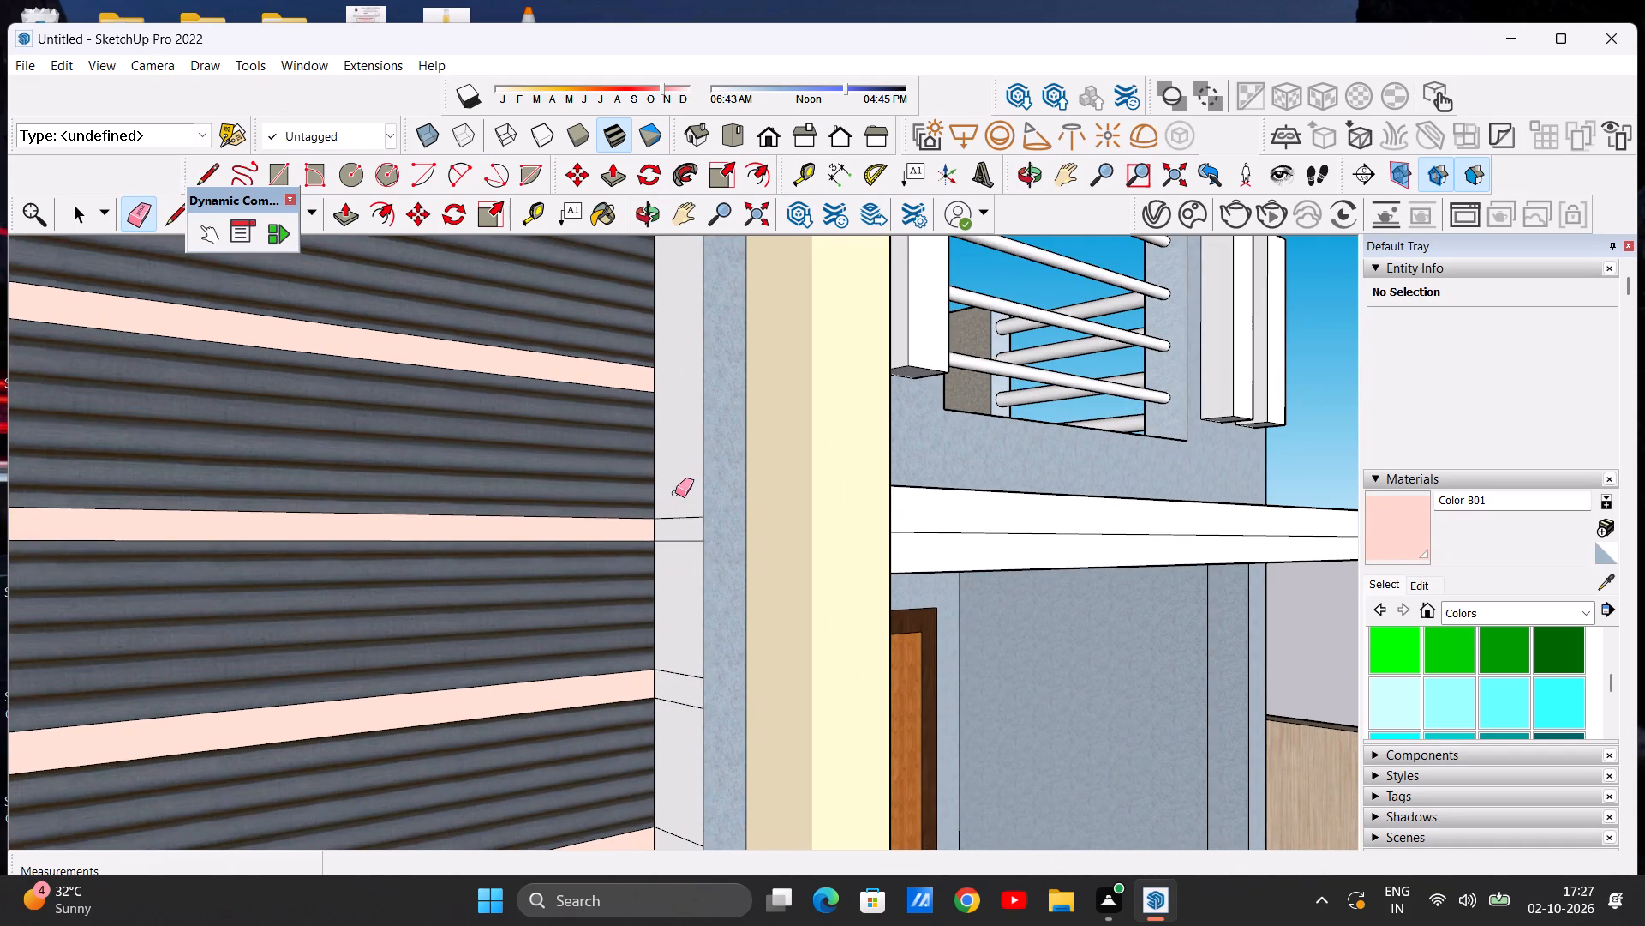
left_click_drag(681, 490, 684, 532)
left_click_drag(682, 669, 687, 704)
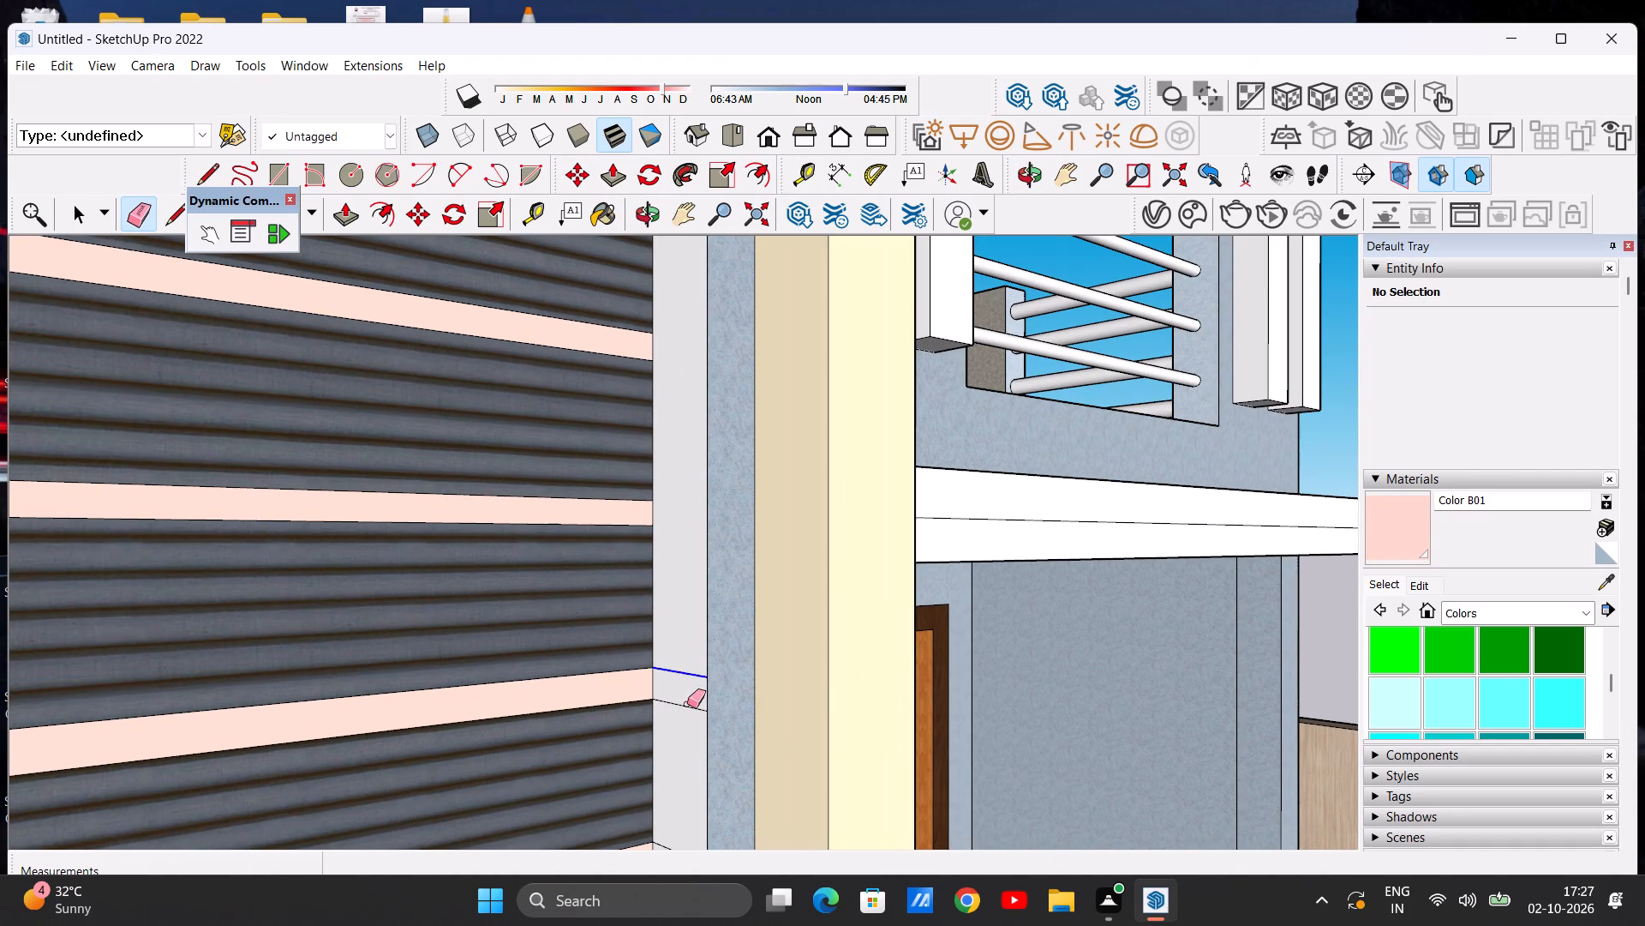
left_click_drag(685, 692, 684, 720)
scroll(635, 650, "down", 6)
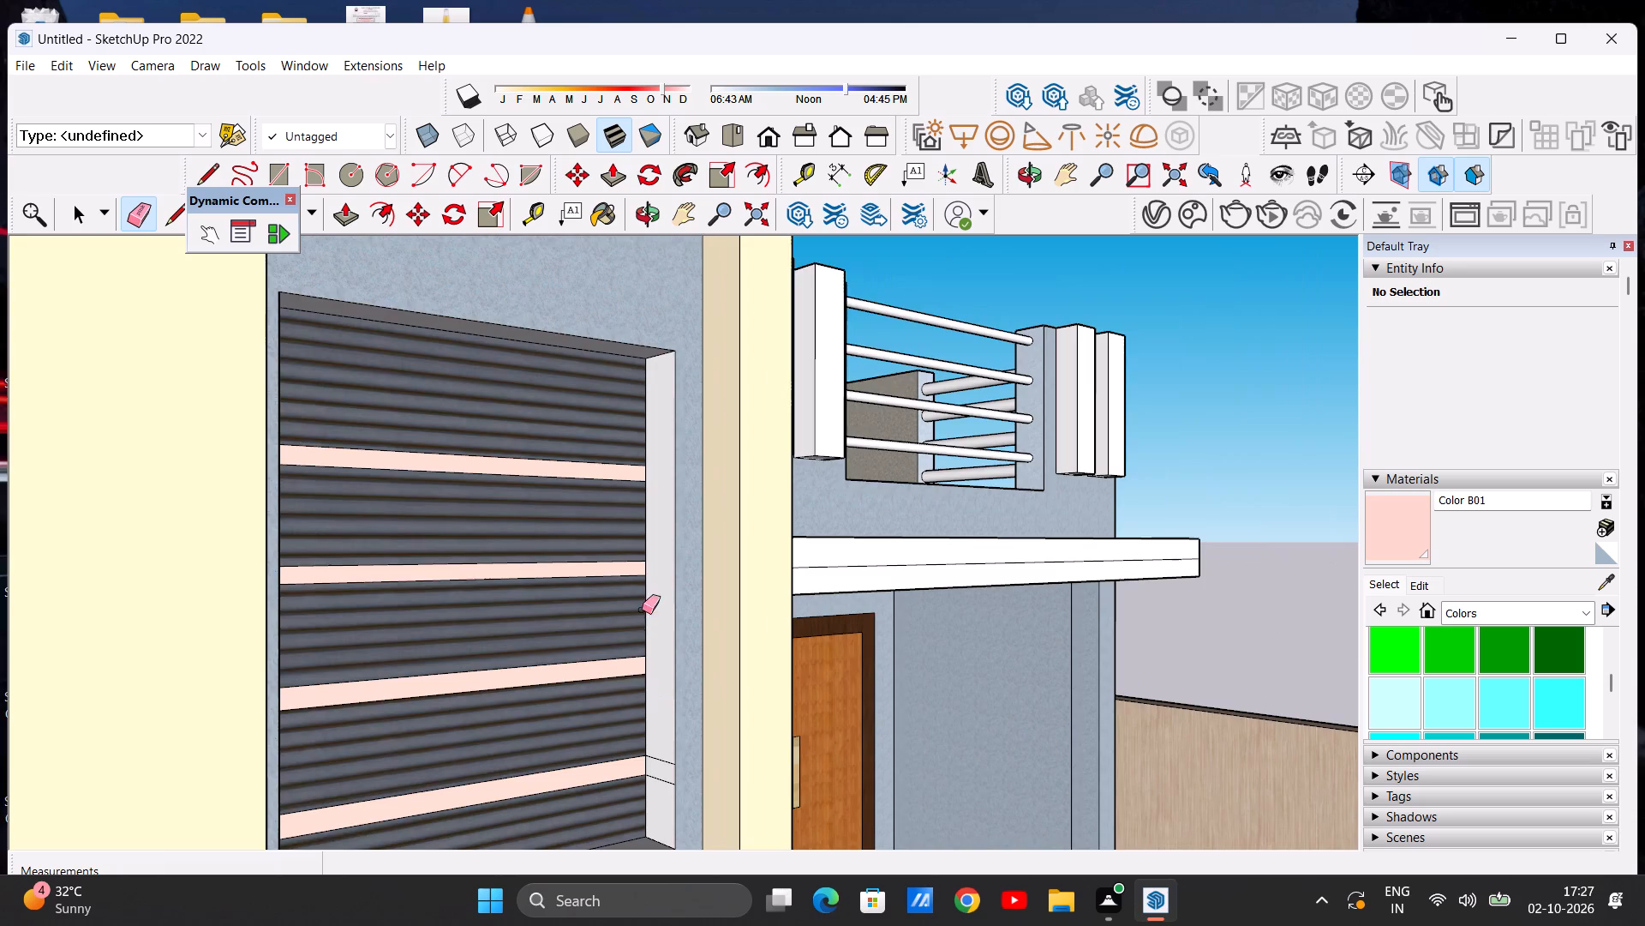
scroll(642, 610, "down", 7)
scroll(661, 747, "up", 12)
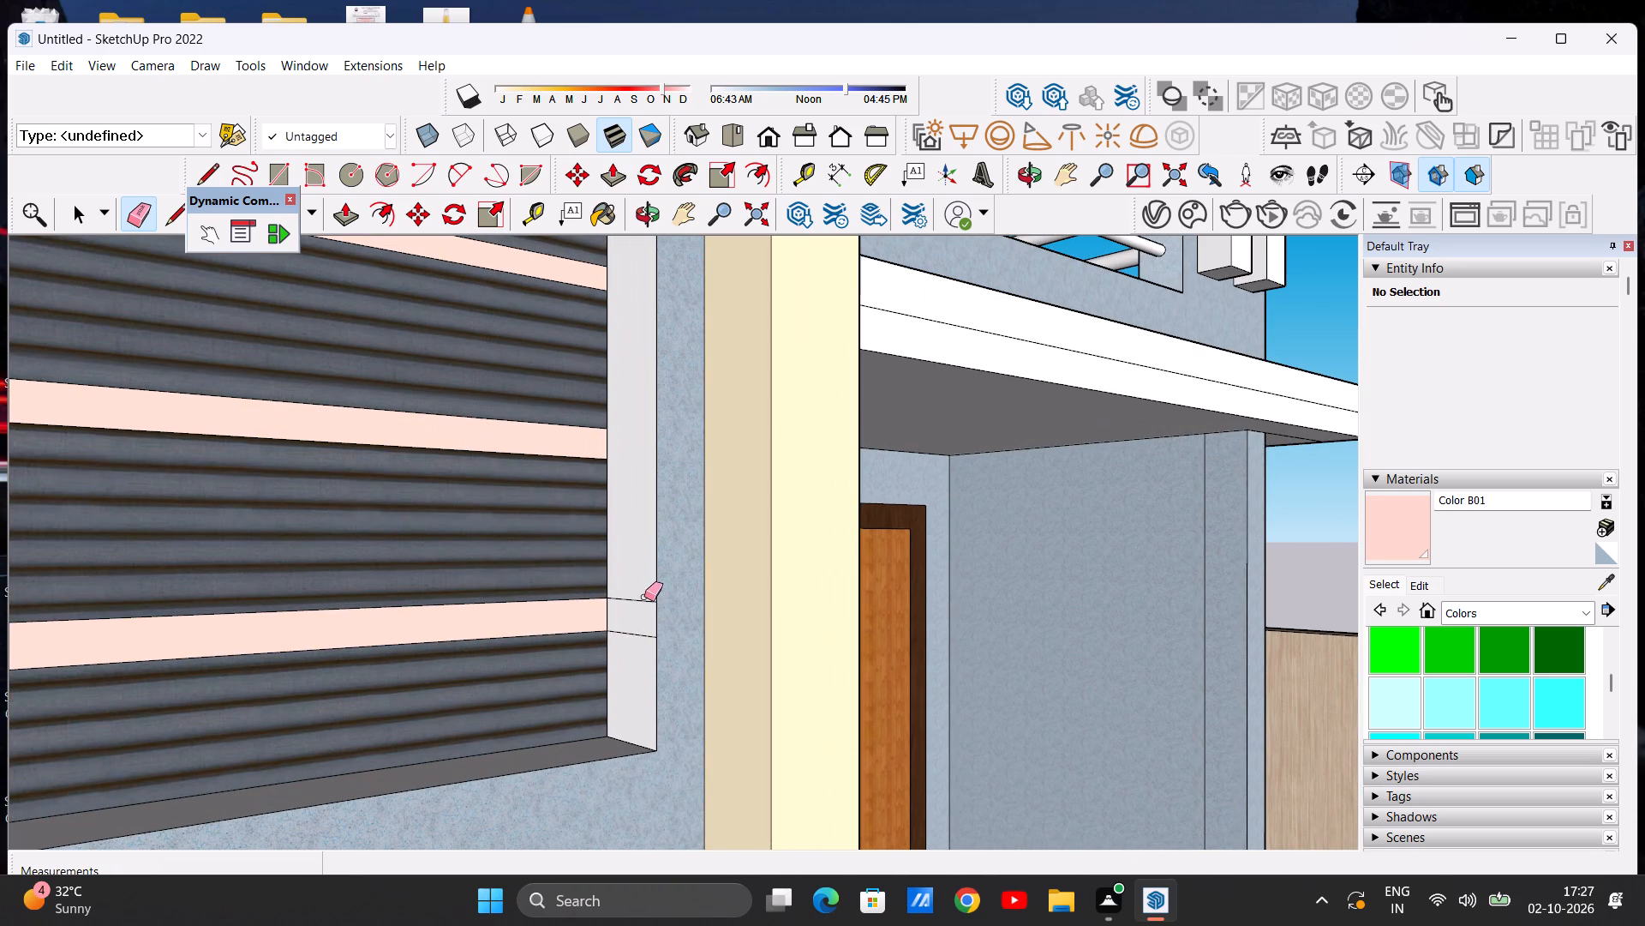
left_click_drag(644, 597, 637, 651)
Erase the line pairs beside the lower two bars on the grille recess's inner side face farthest from the door.
scroll(560, 650, "down", 16)
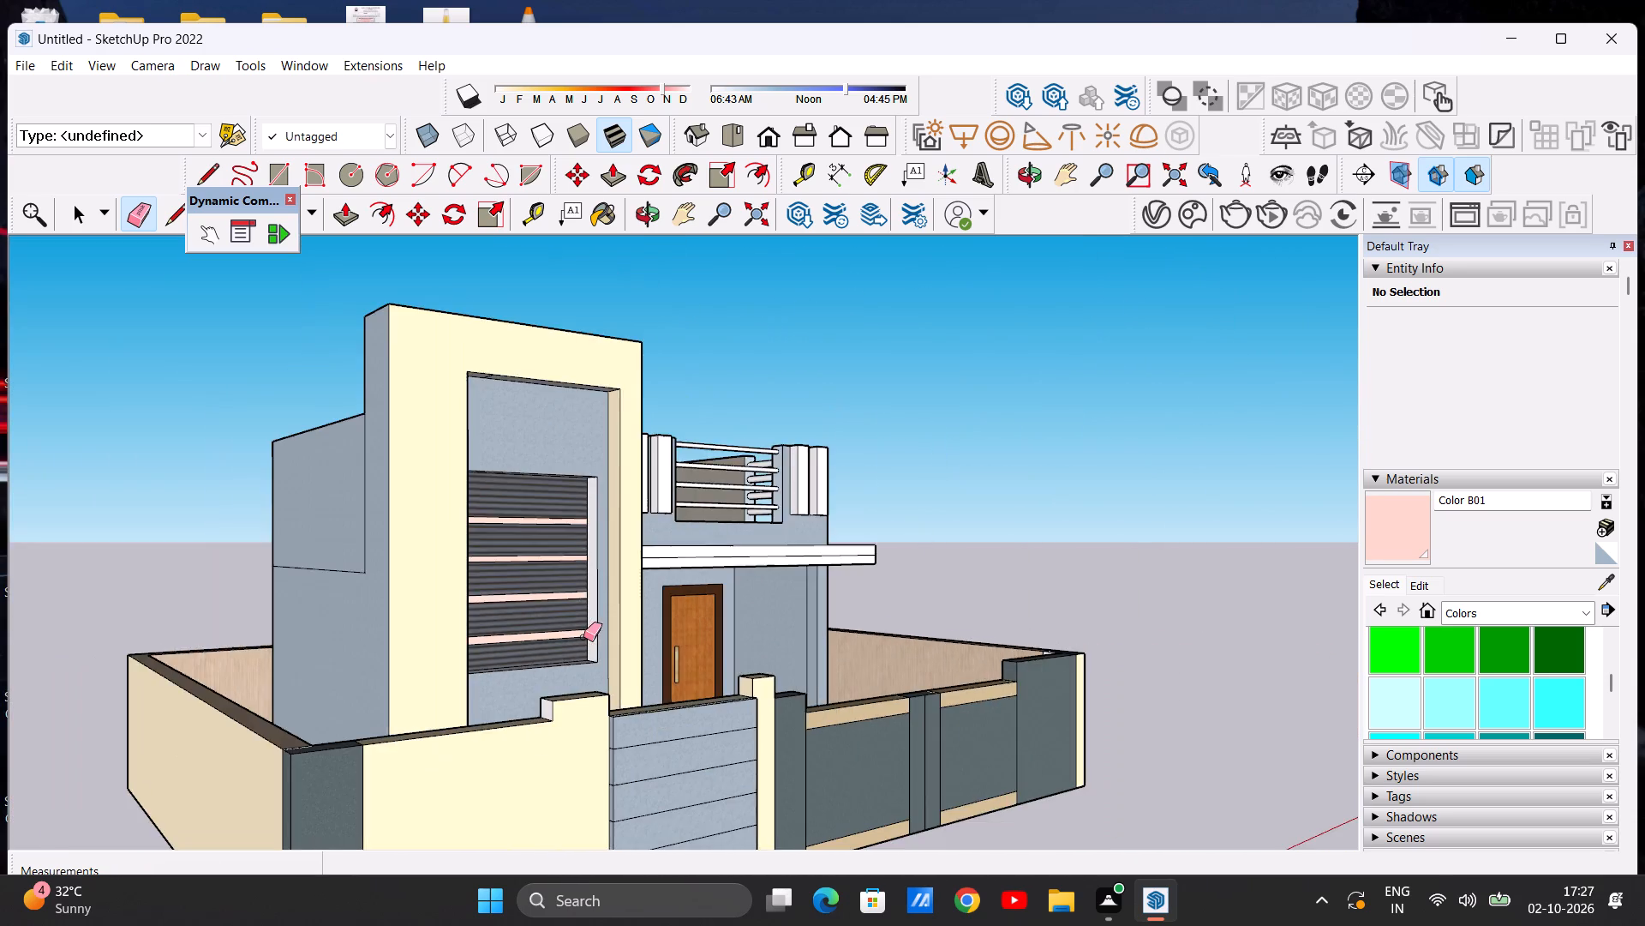
scroll(579, 634, "down", 3)
middle_click_drag(571, 622, 260, 646)
scroll(507, 583, "up", 4)
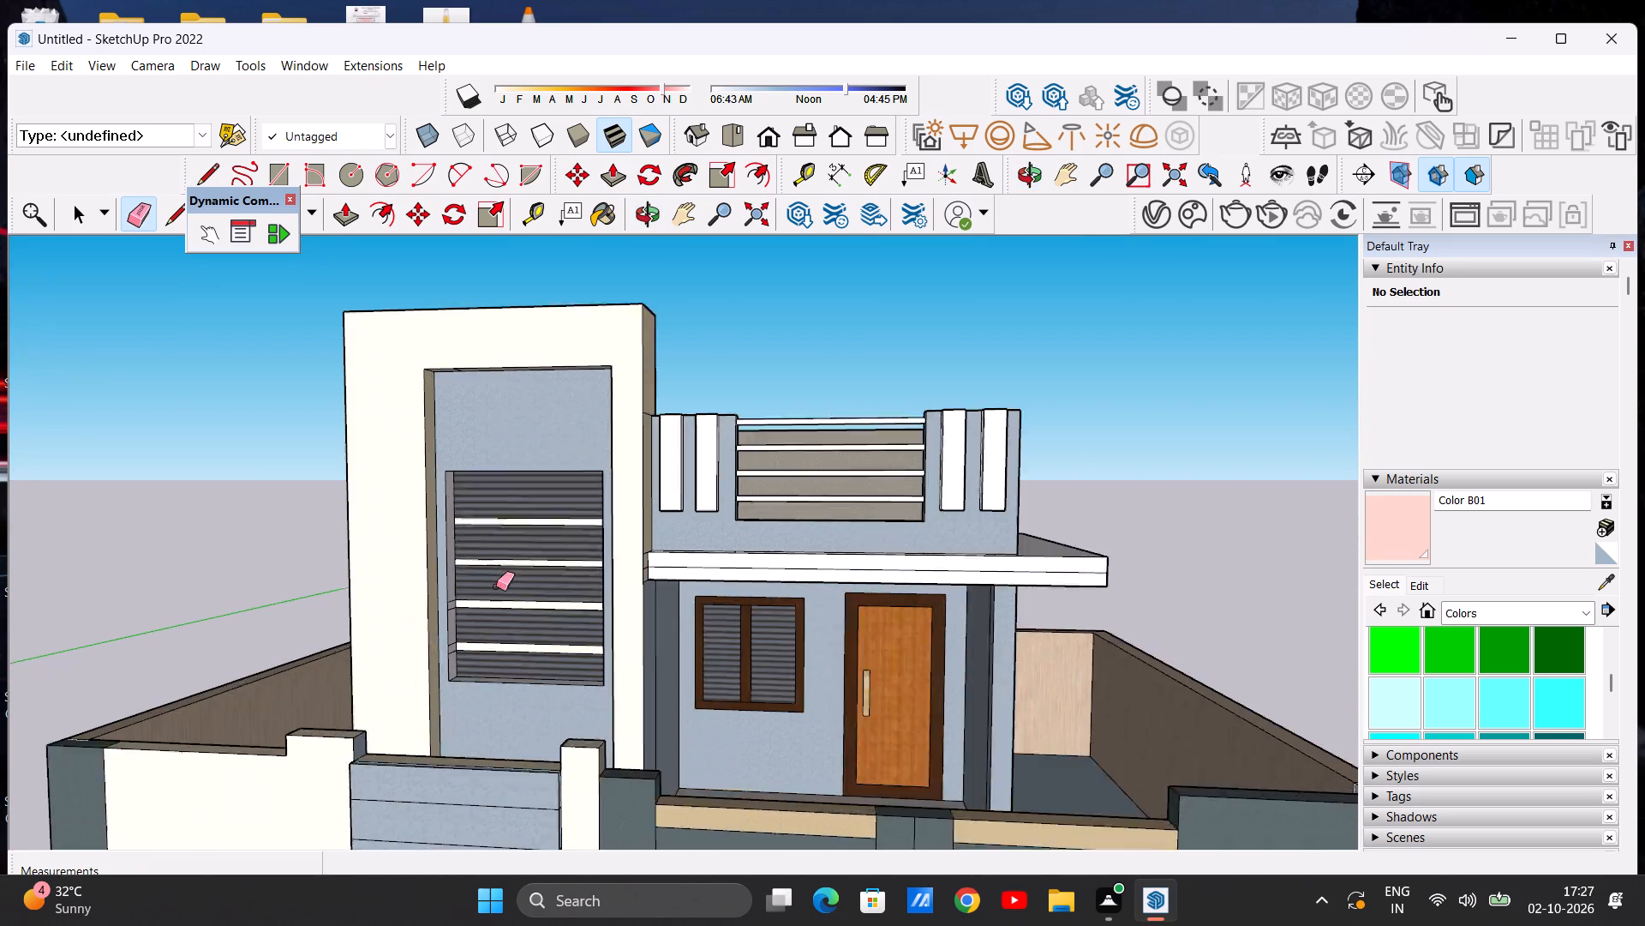
scroll(496, 586, "up", 2)
middle_click_drag(504, 614, 374, 642)
scroll(485, 592, "up", 12)
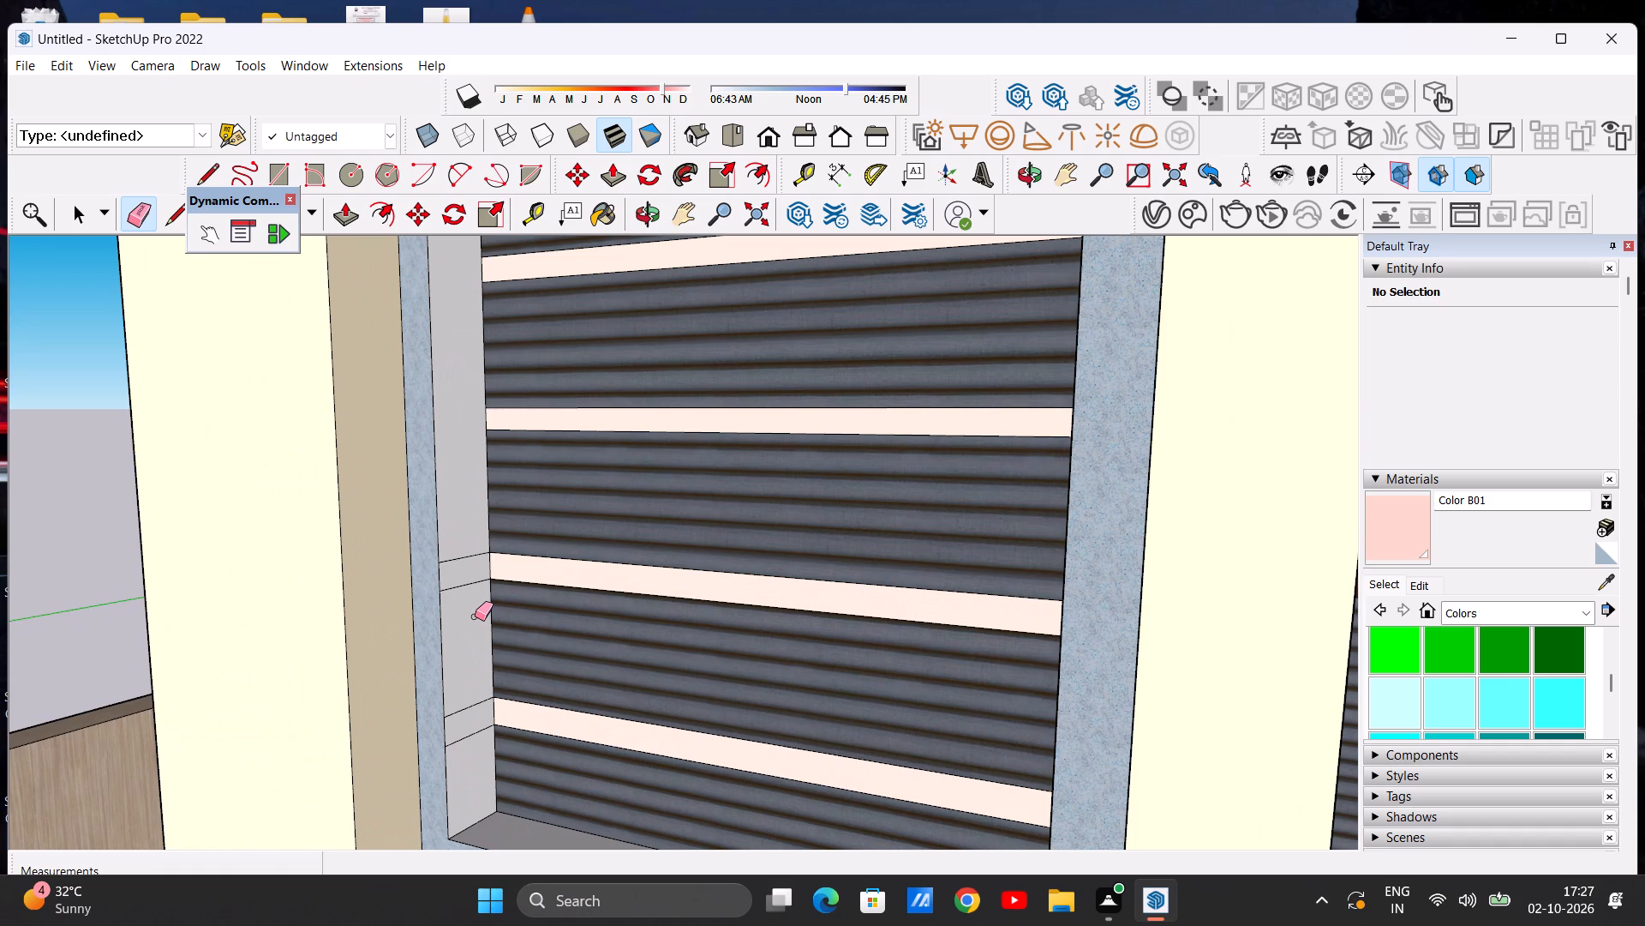
scroll(478, 597, "down", 3)
scroll(484, 695, "up", 6)
left_click_drag(463, 662, 473, 719)
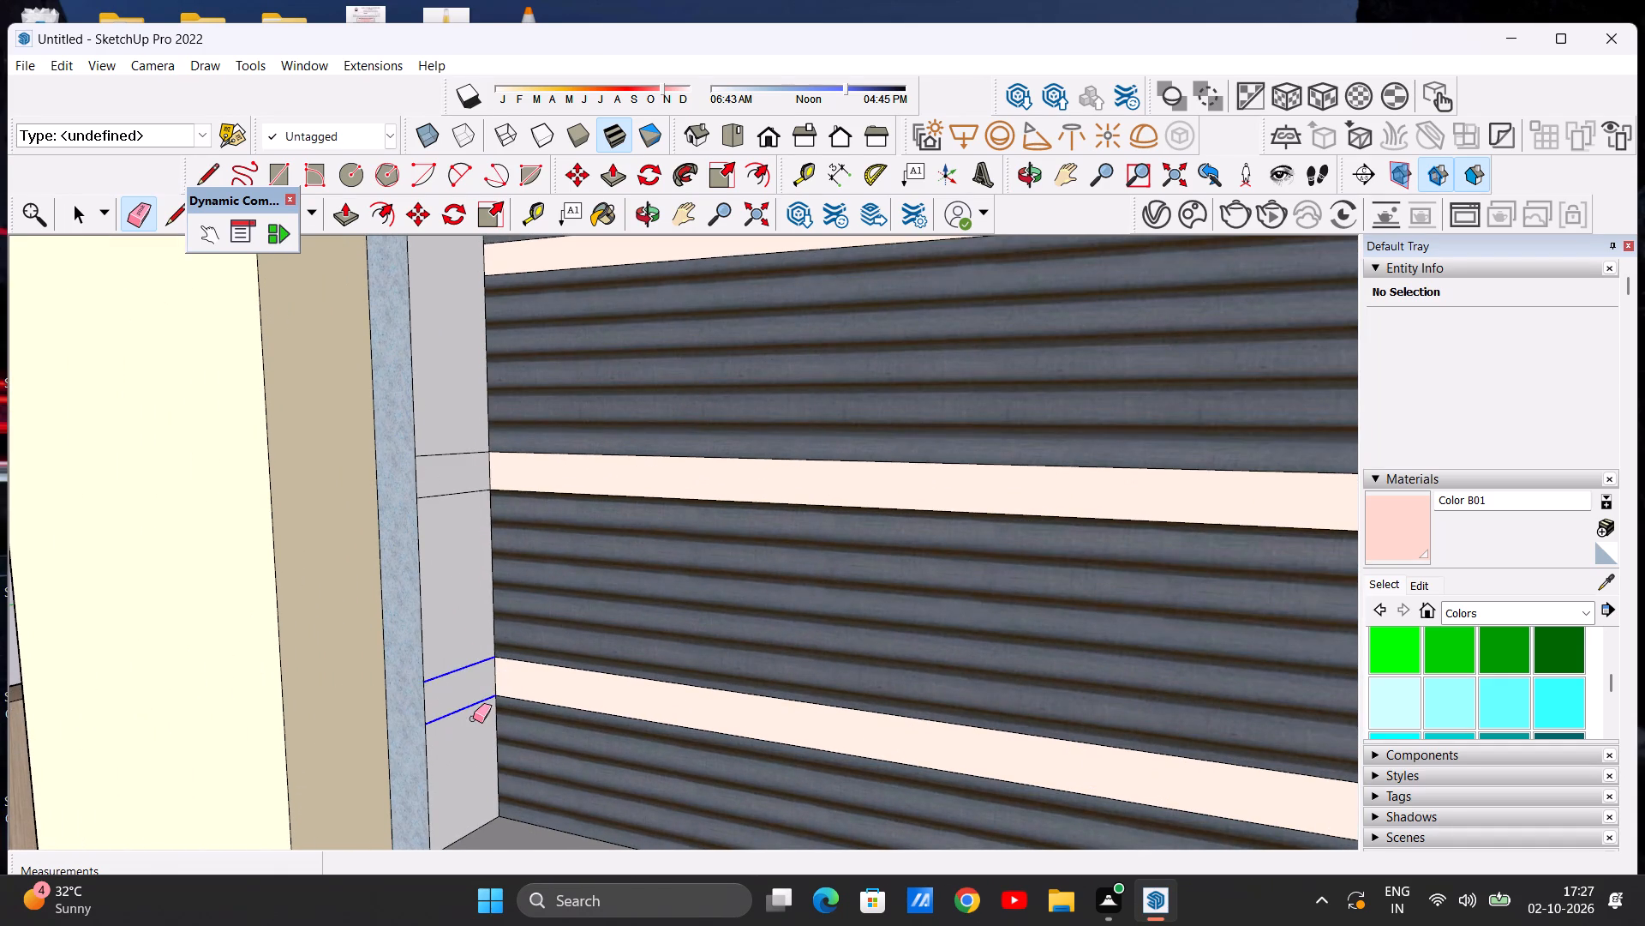
left_click_drag(458, 447, 466, 511)
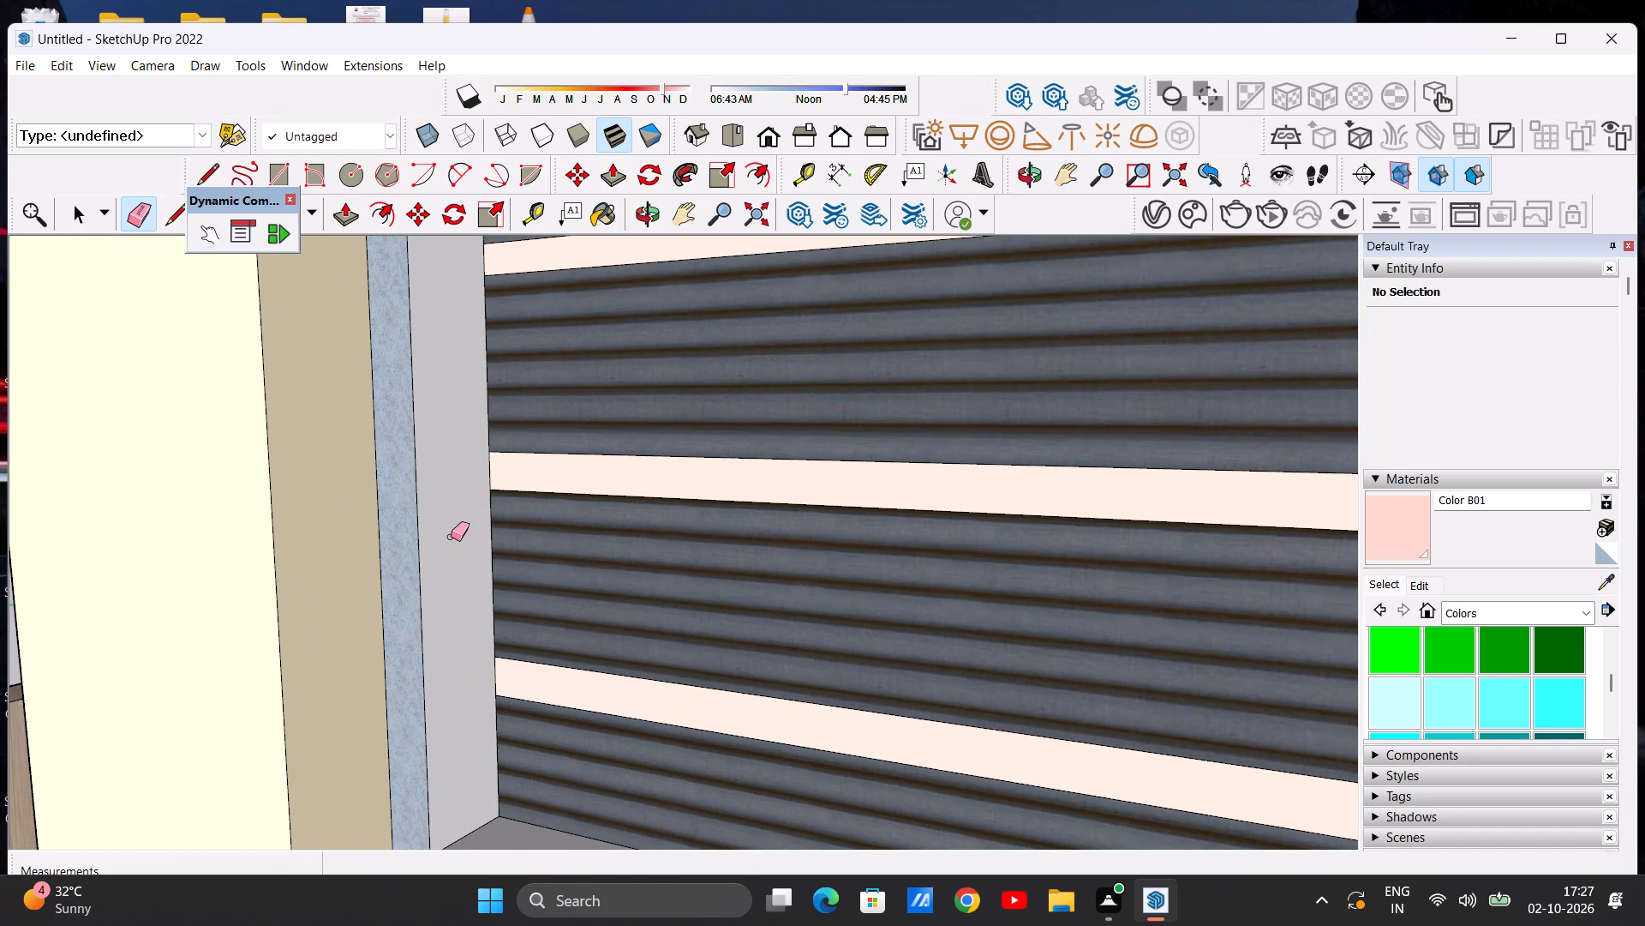
Paint the grille recess's inner side face farthest from the door and its bottom face with Color B01.
key("space")
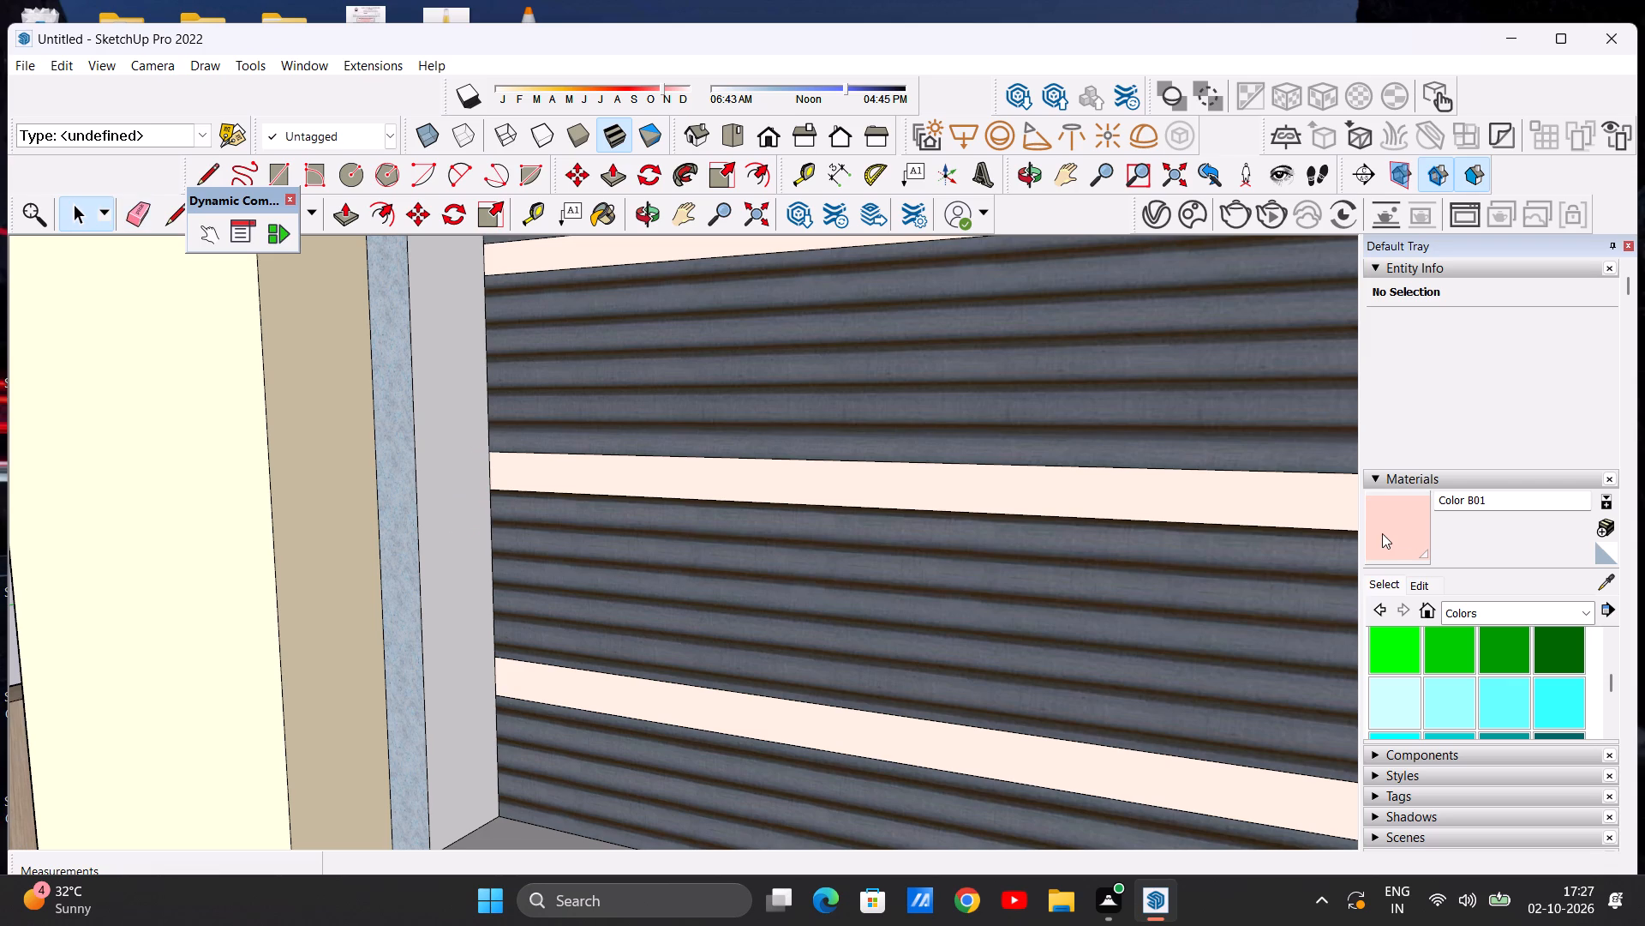
left_click(1382, 533)
left_click(459, 529)
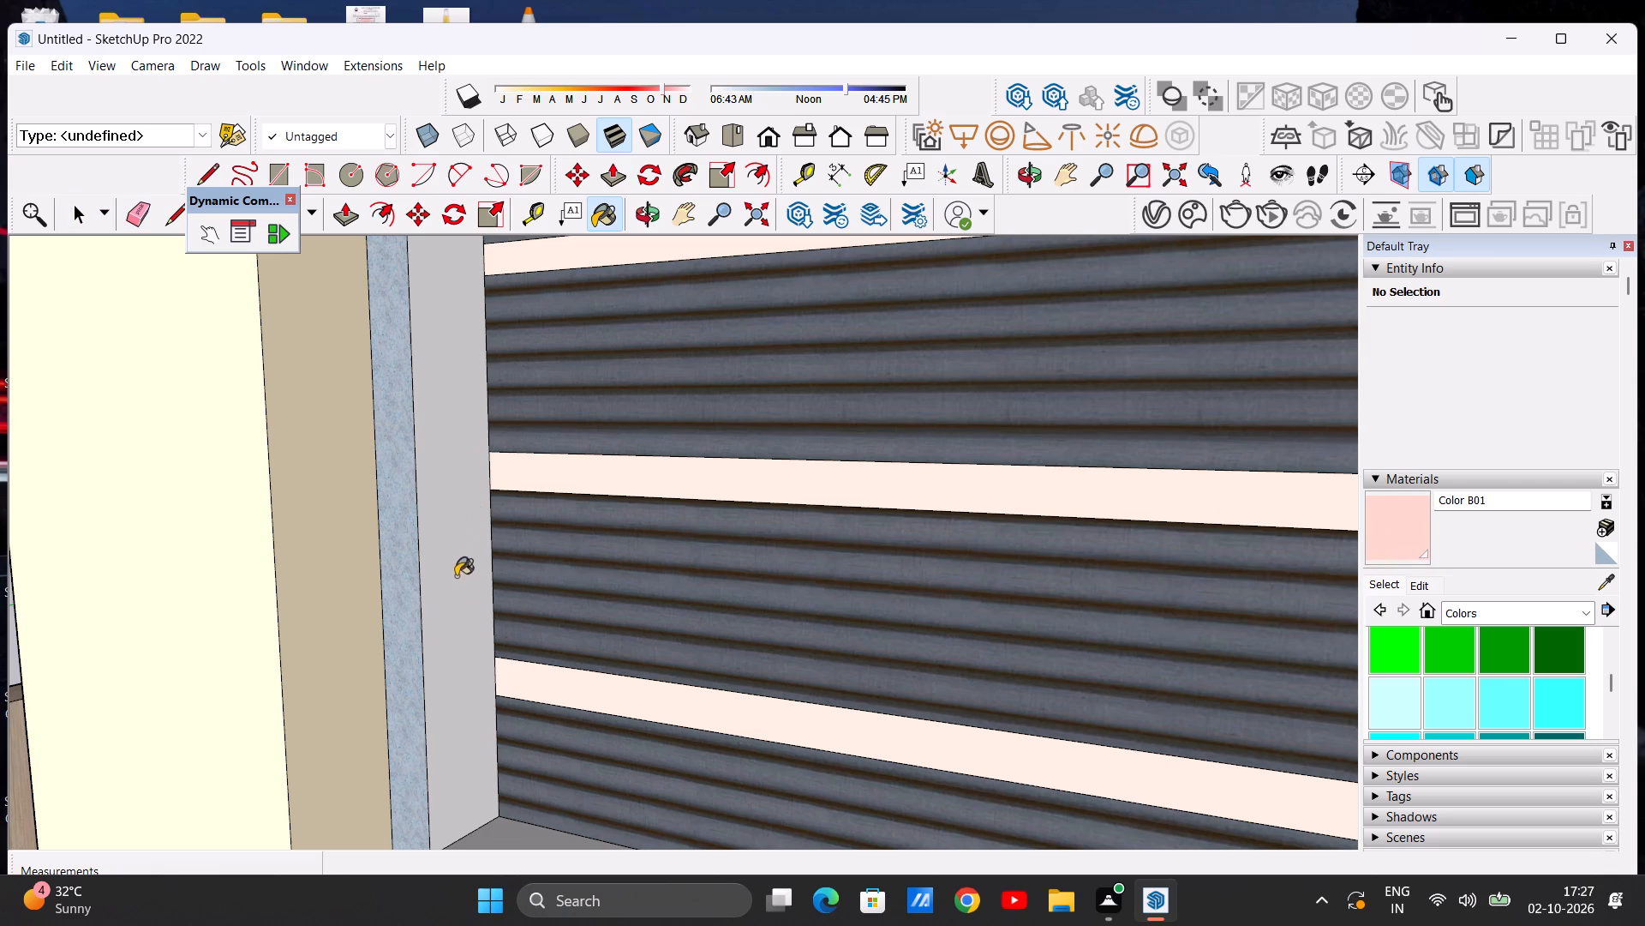
scroll(485, 622, "down", 12)
middle_click_drag(499, 682, 519, 723)
scroll(536, 699, "up", 3)
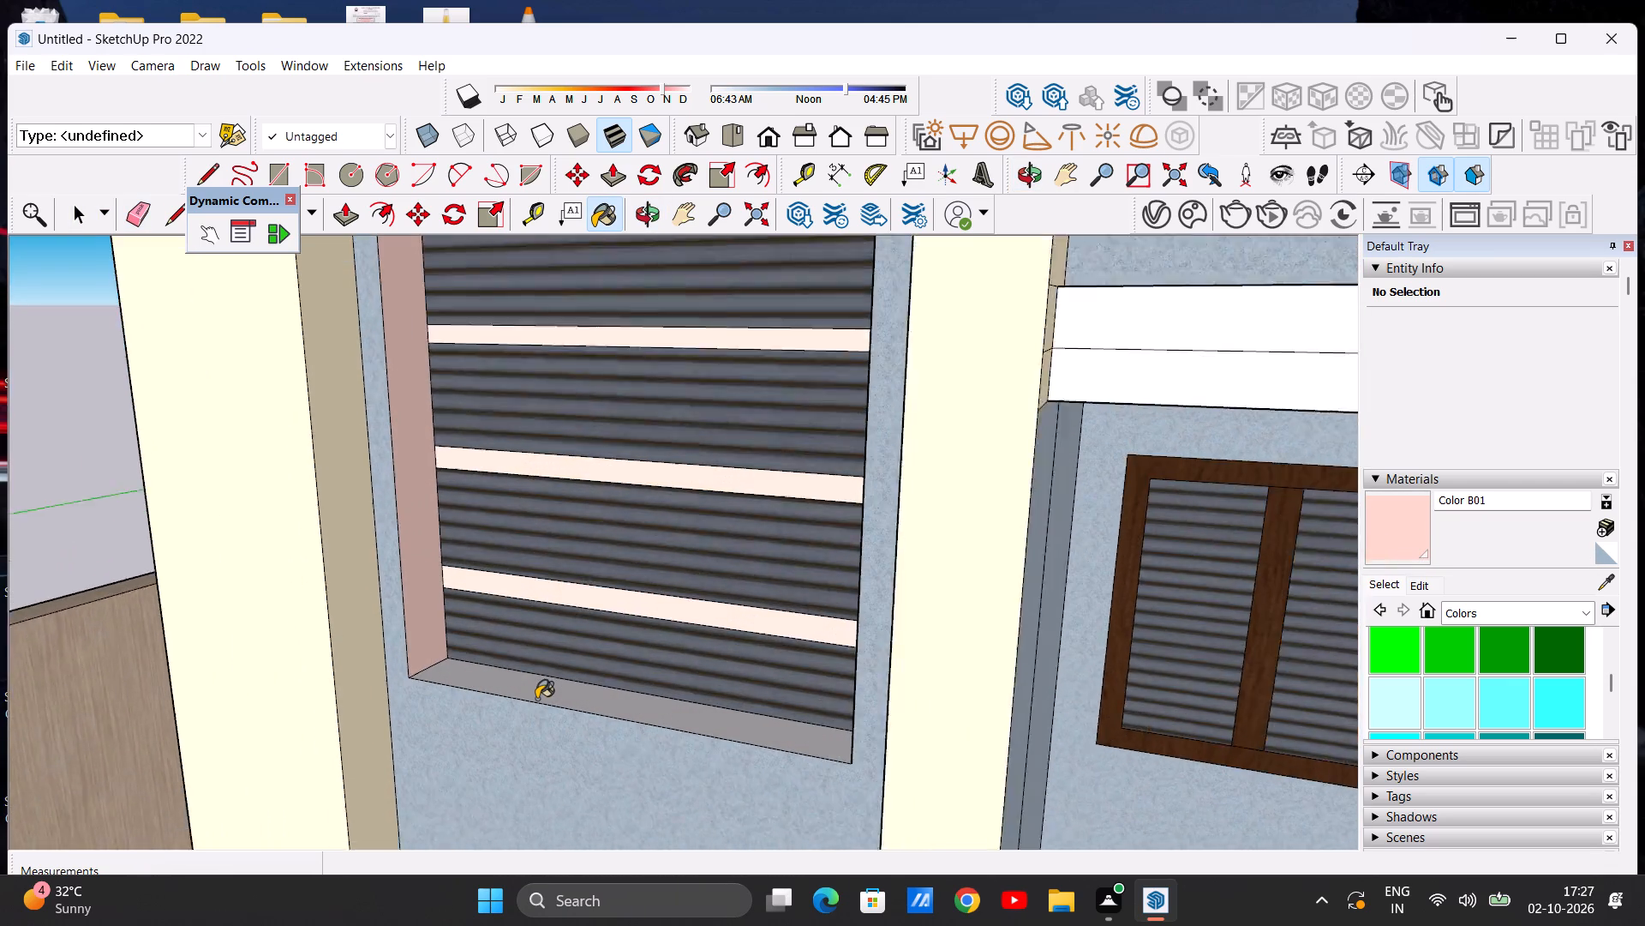
scroll(536, 699, "up", 9)
left_click(535, 682)
Paint the grille recess's inner side face nearest the door with Color B01.
scroll(515, 689, "down", 8)
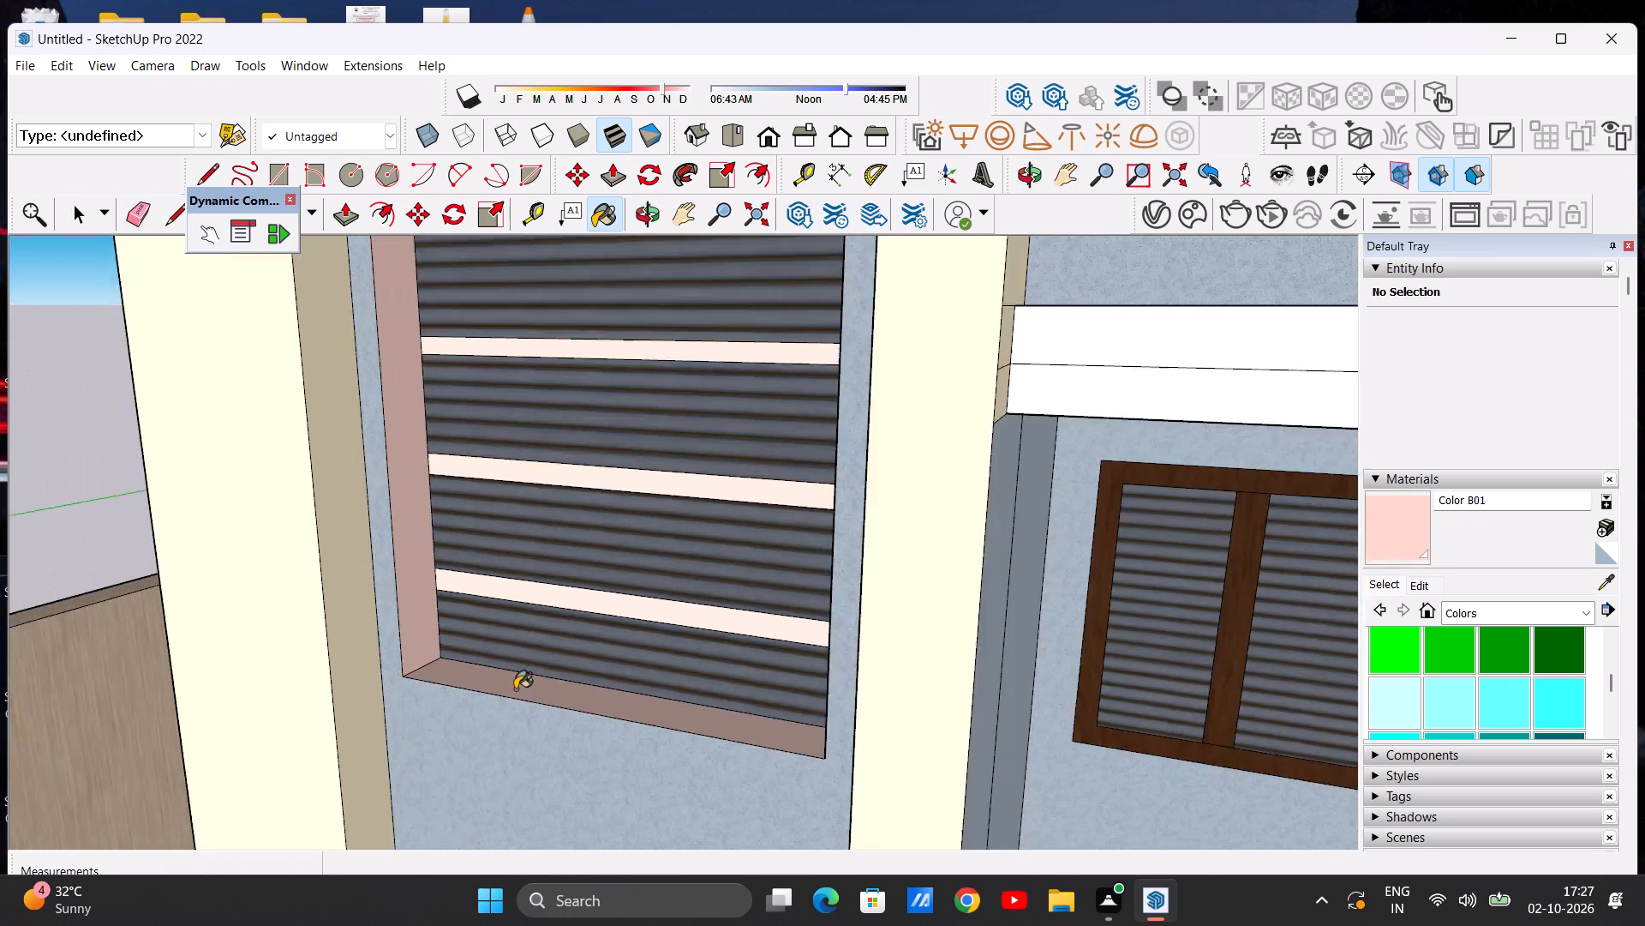
scroll(515, 689, "down", 7)
middle_click_drag(517, 682, 822, 651)
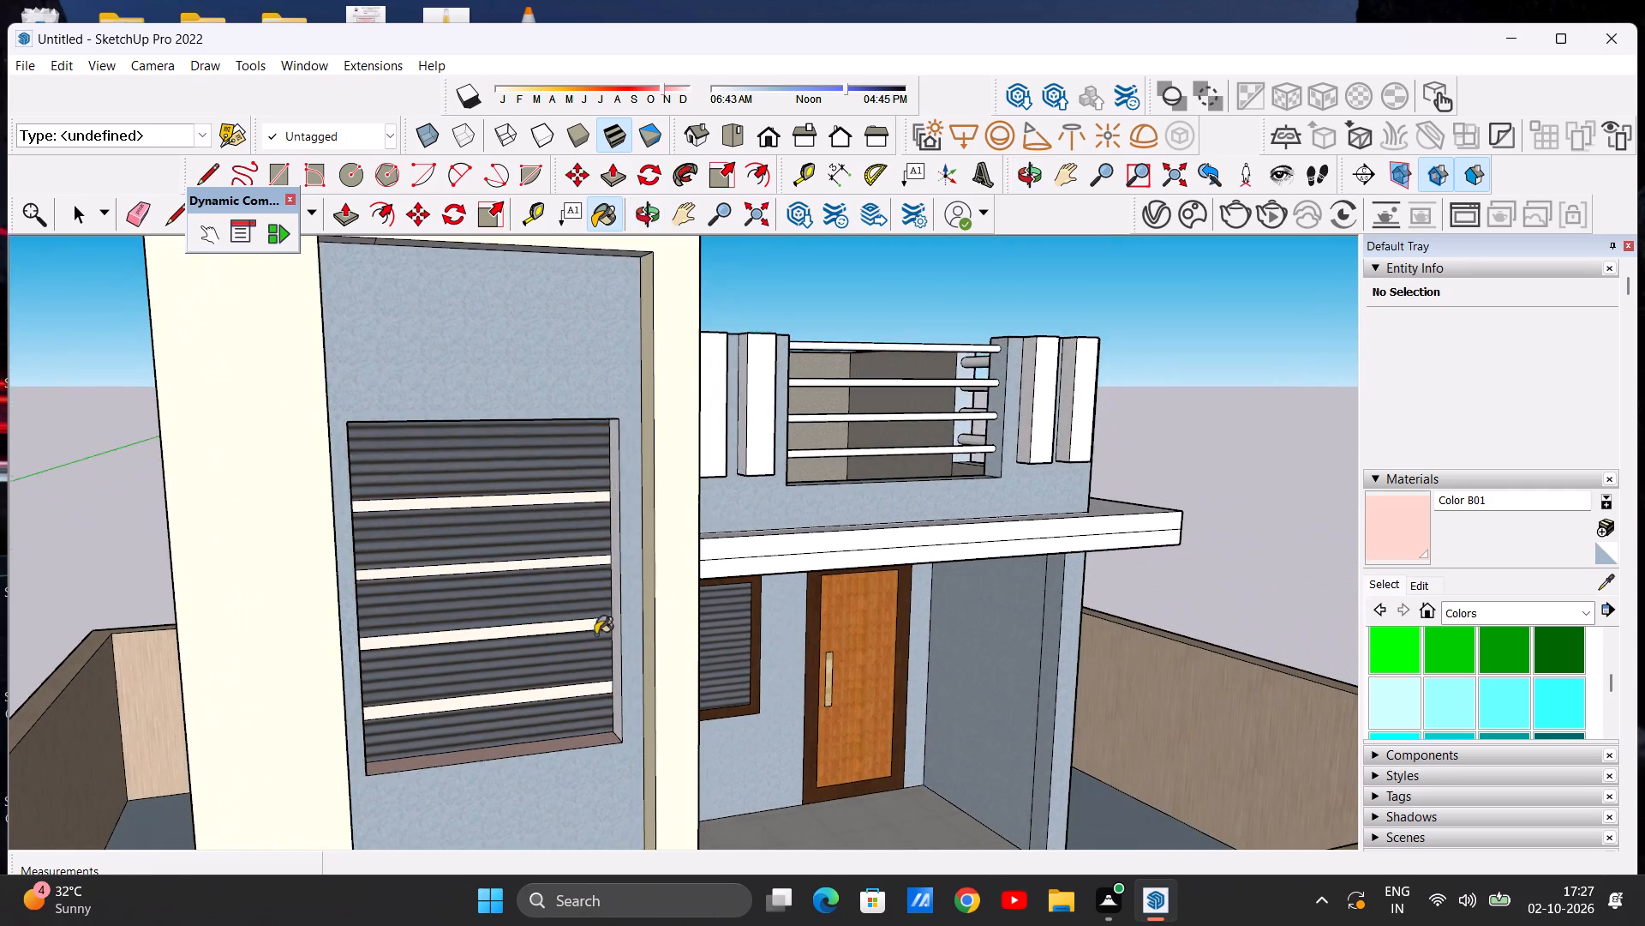
scroll(600, 631, "up", 5)
middle_click_drag(599, 640, 677, 653)
scroll(683, 636, "up", 5)
left_click(685, 631)
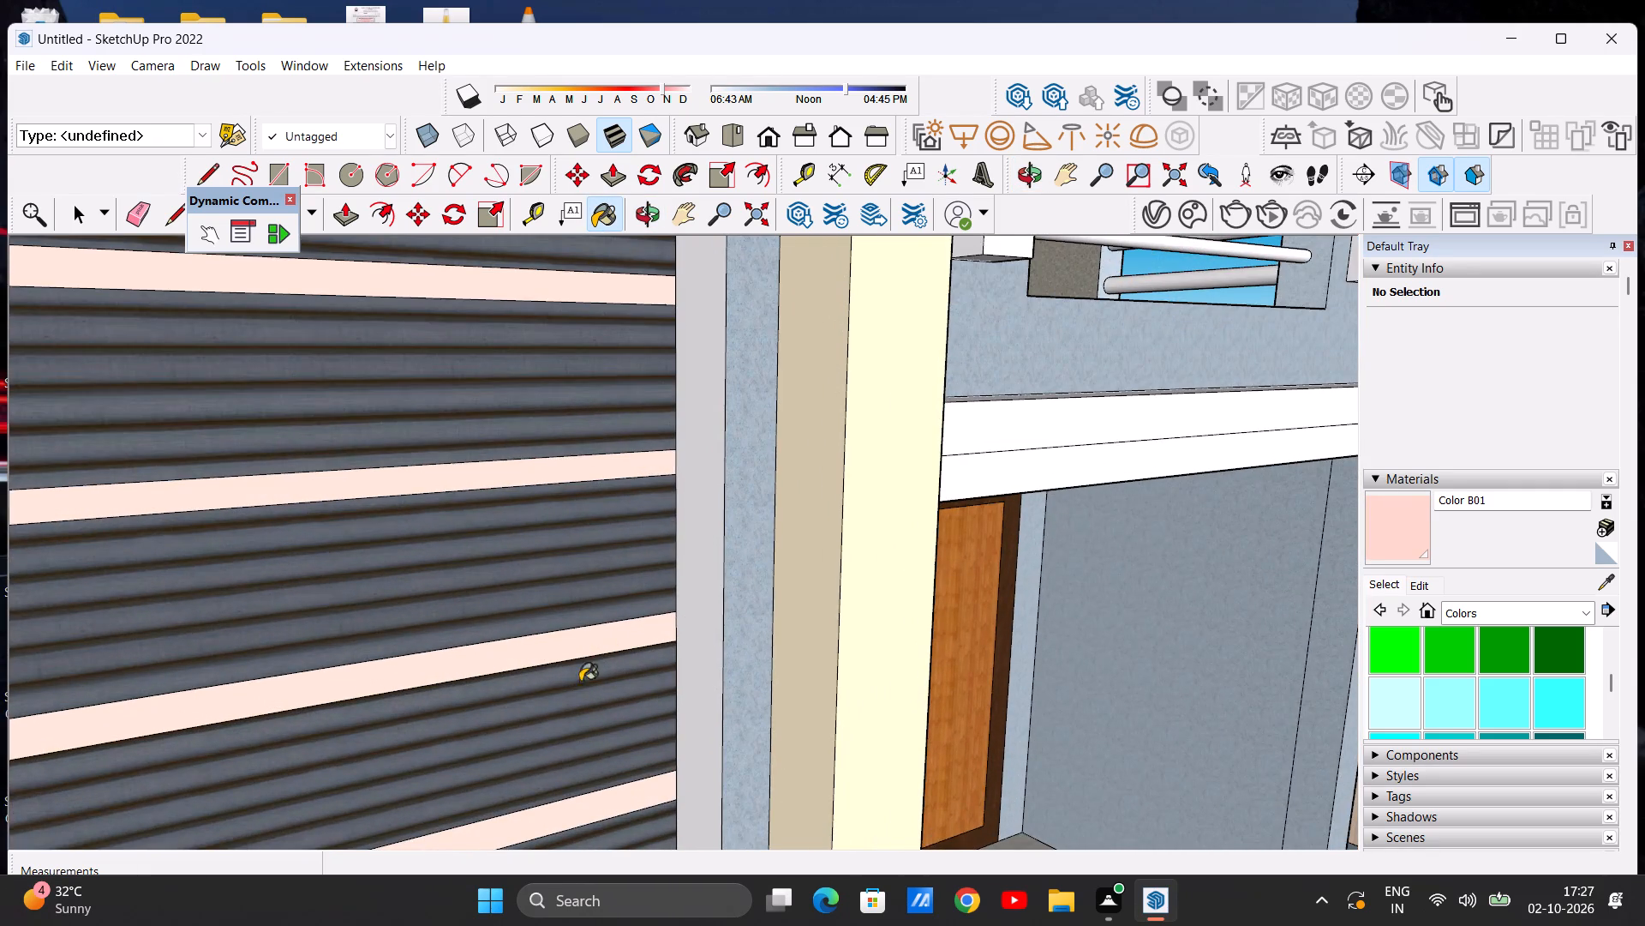
Paint the top face of the tower grille's recess with Color B01.
scroll(572, 690, "down", 10)
middle_click_drag(546, 703, 391, 487)
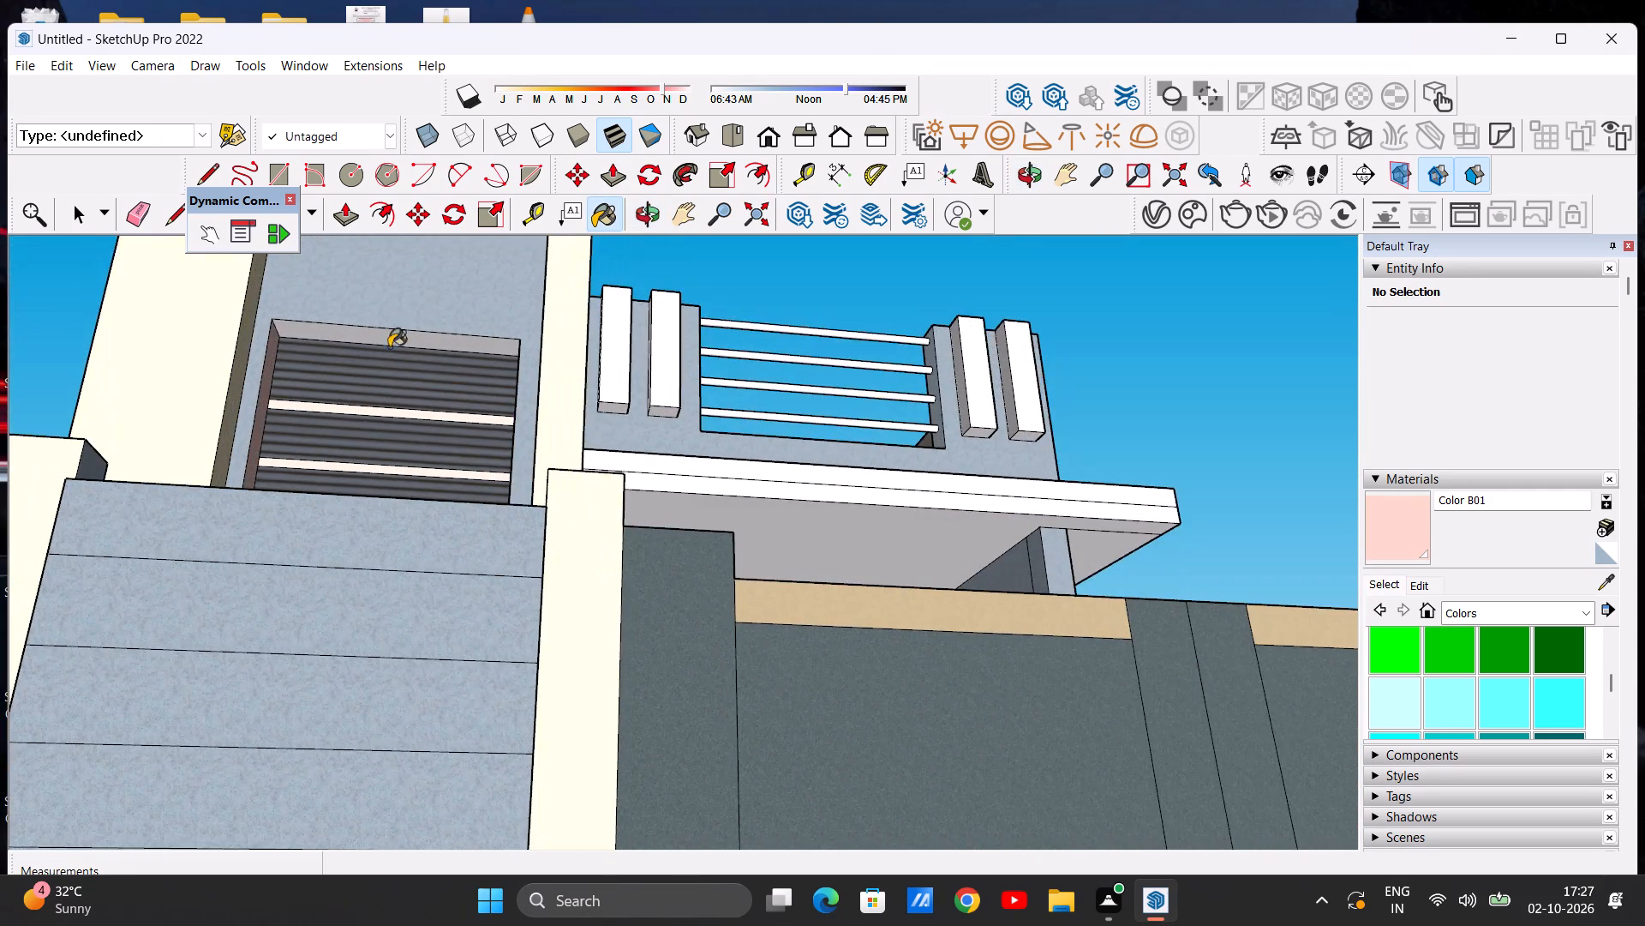
scroll(392, 334, "up", 12)
left_click(401, 339)
scroll(432, 496, "down", 13)
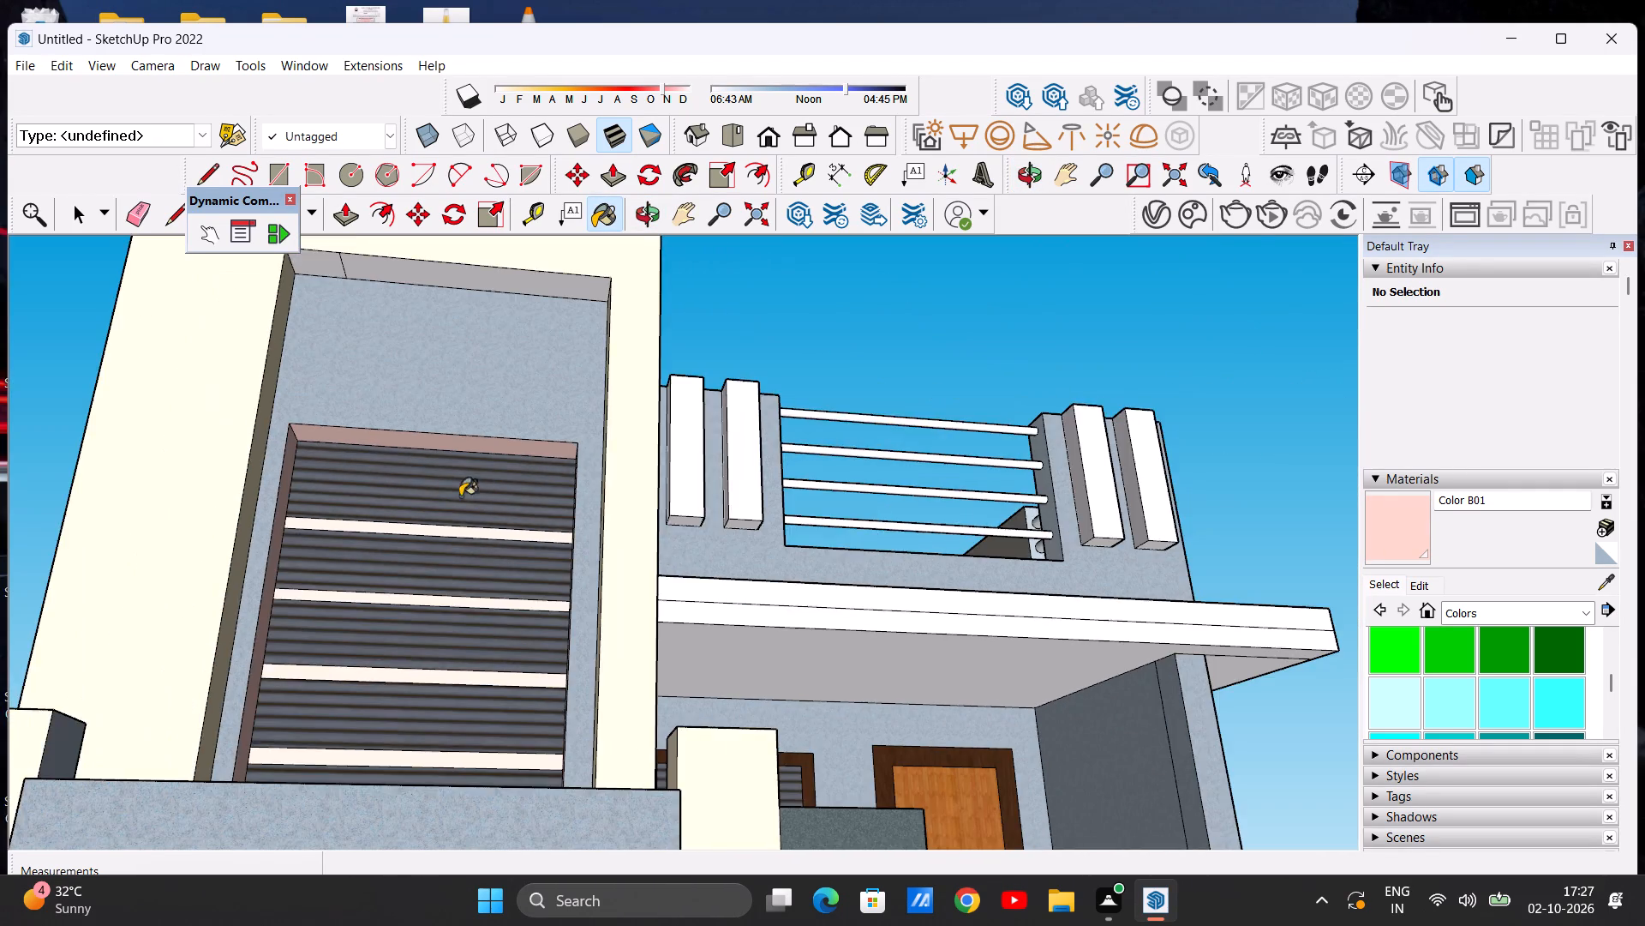
middle_click_drag(424, 557, 409, 718)
scroll(391, 690, "down", 12)
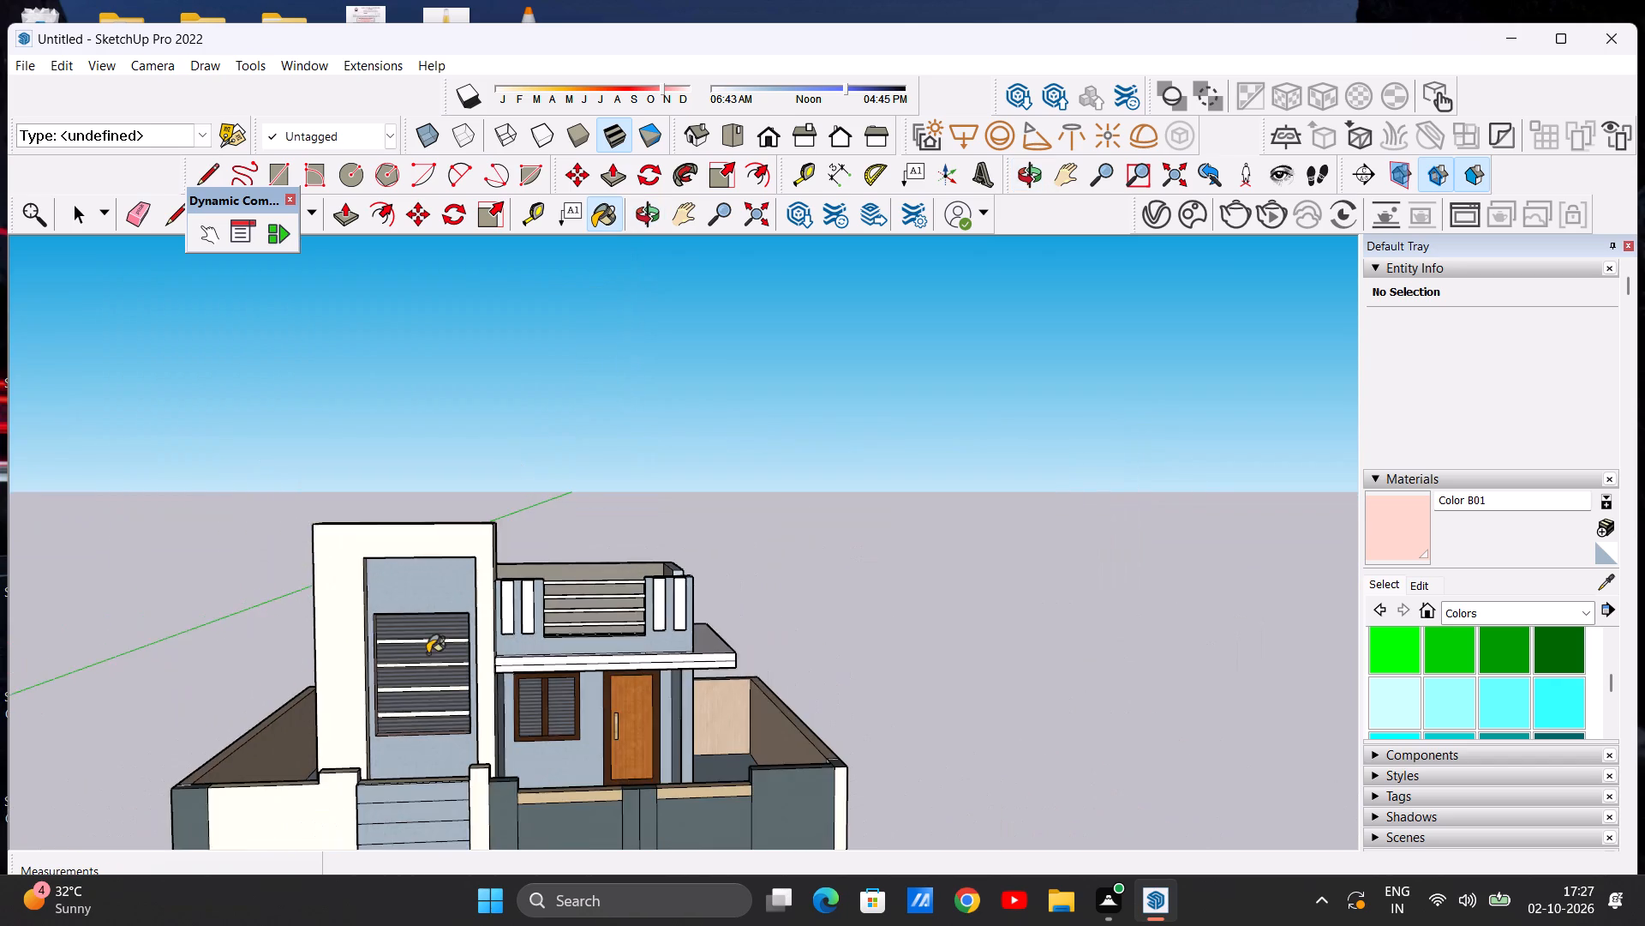
scroll(436, 748, "up", 6)
key("space")
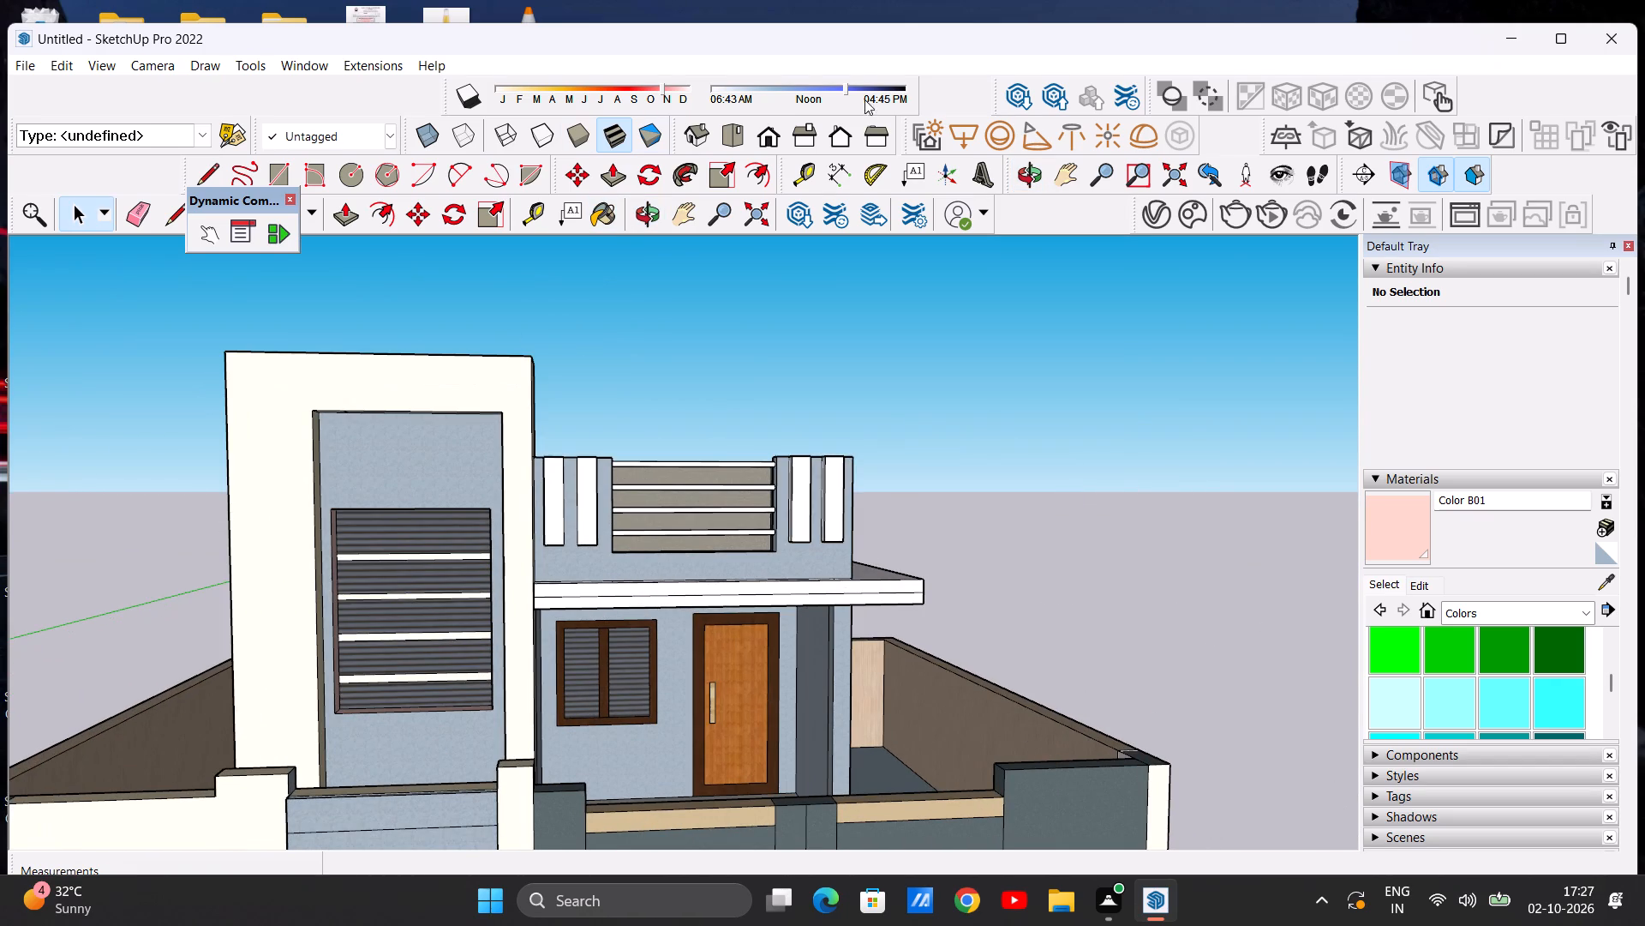
Examine the finished materials on the house's front, using the standard Front view and oblique views from above.
left_click(775, 135)
scroll(714, 528, "down", 4)
scroll(615, 542, "up", 8)
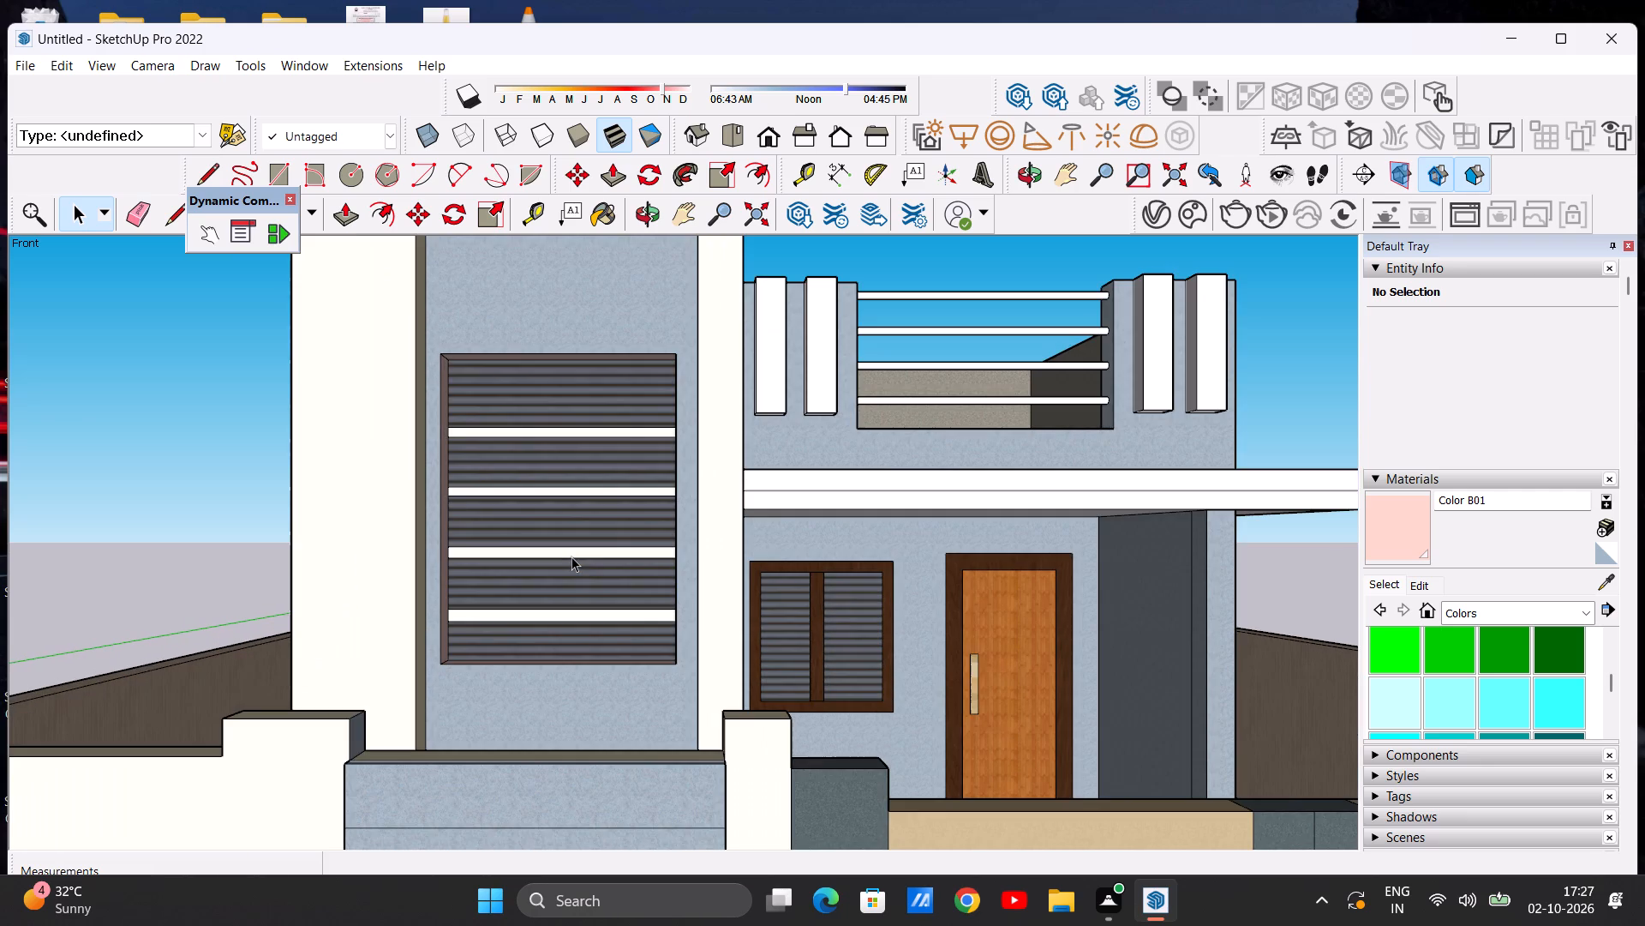
scroll(576, 556, "down", 7)
middle_click_drag(610, 552, 610, 554)
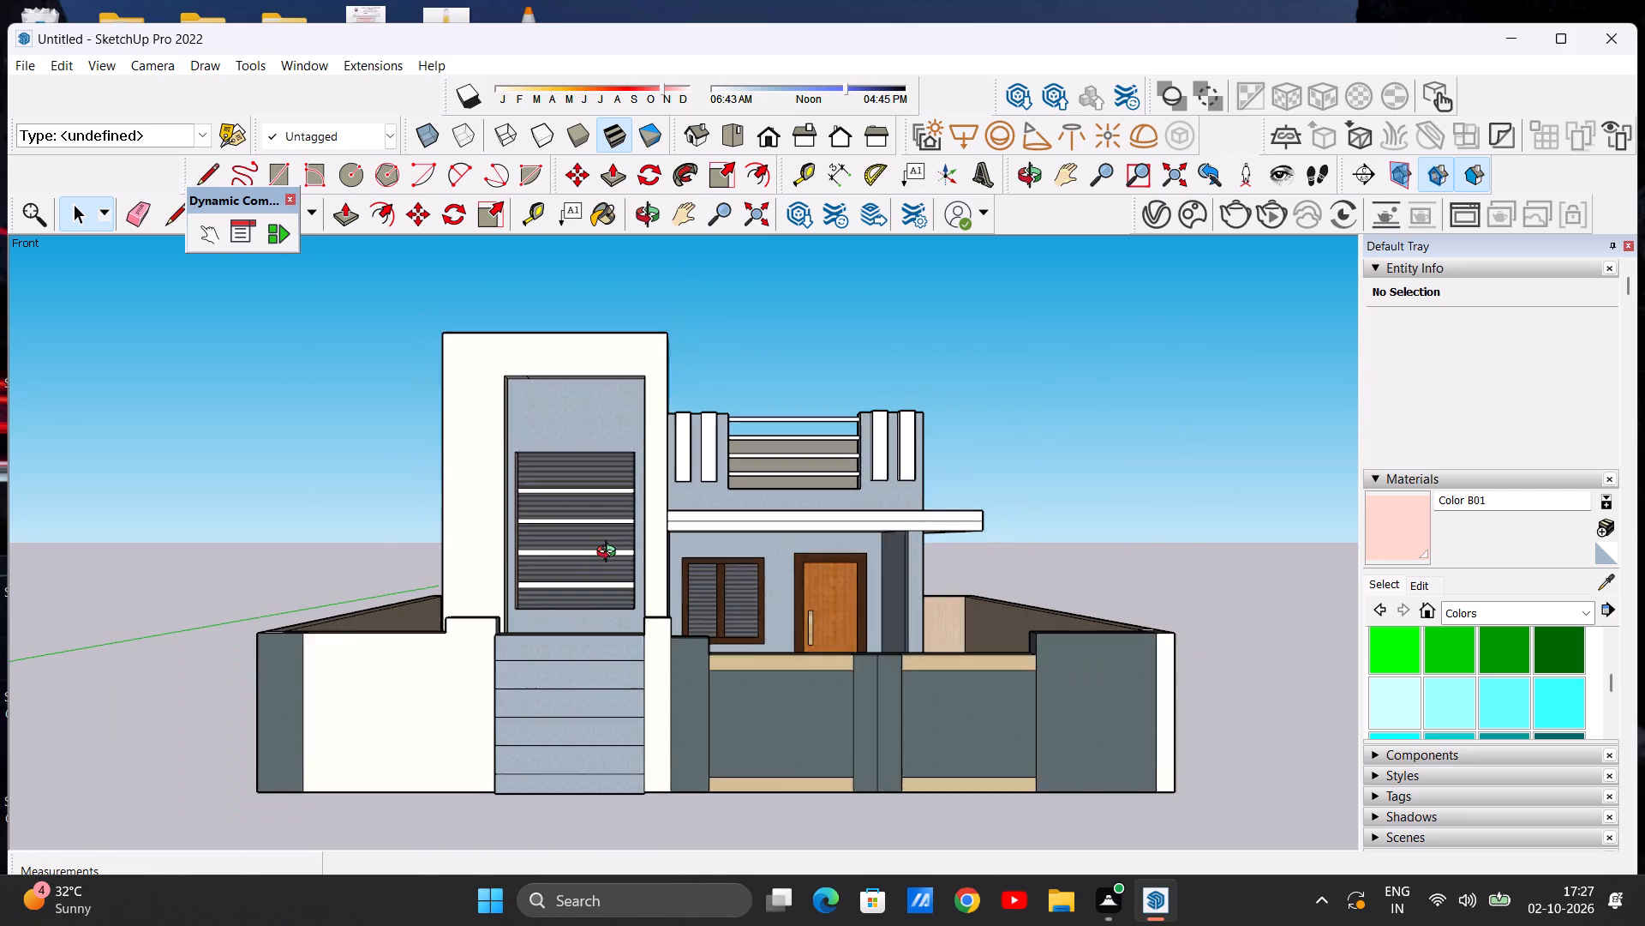
middle_click_drag(610, 554, 606, 722)
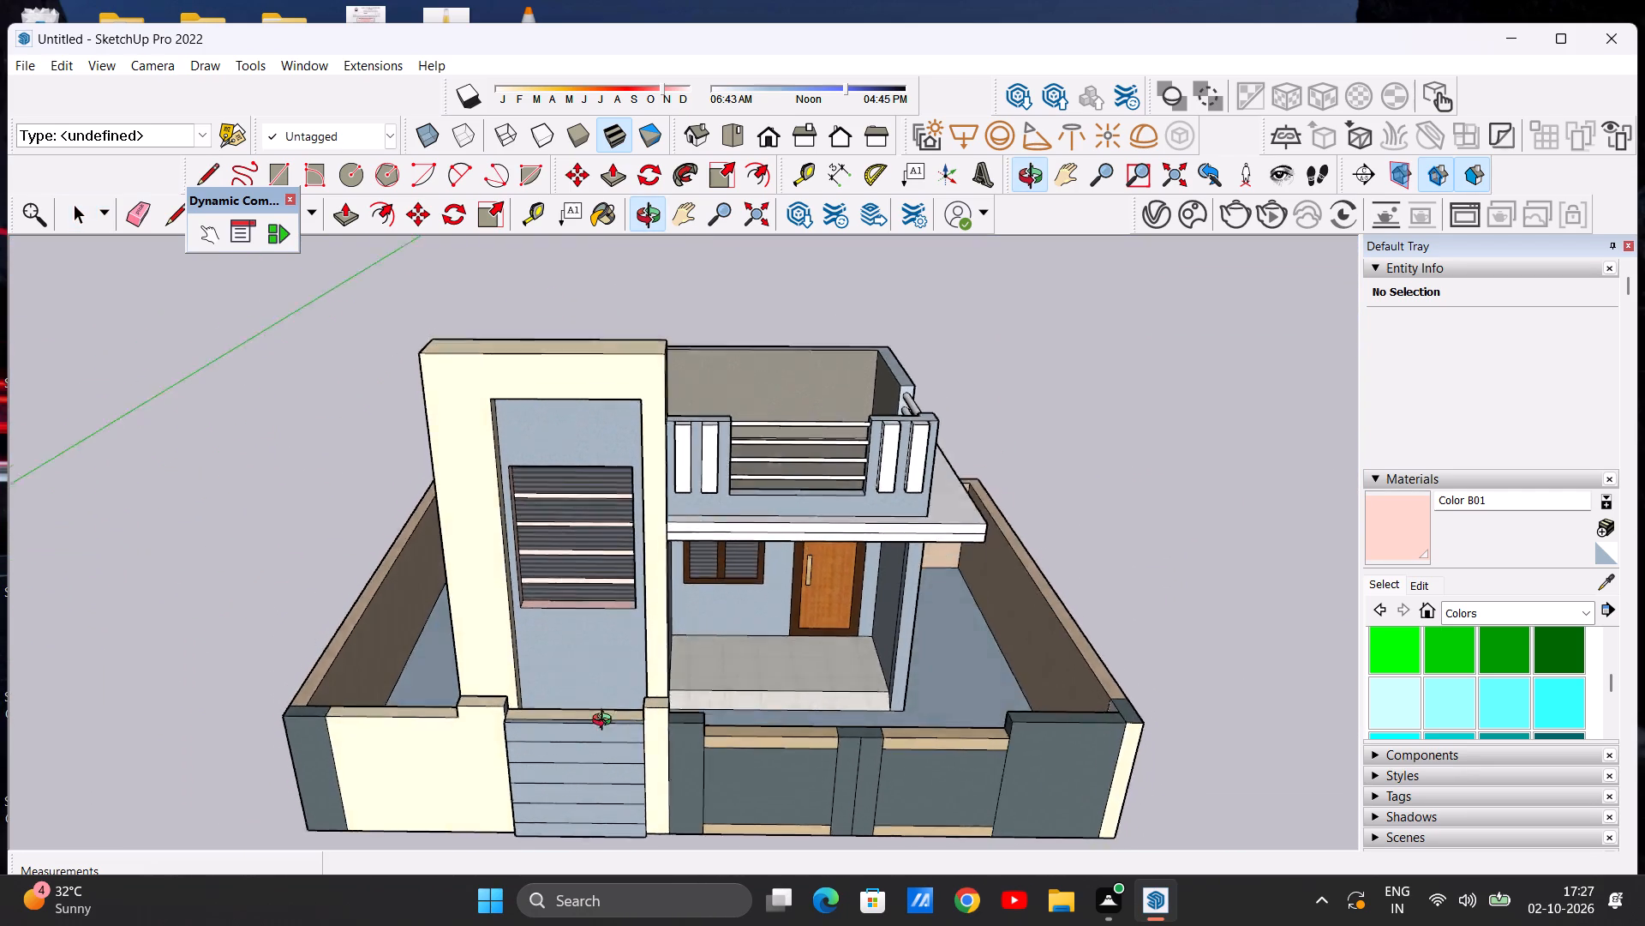
middle_click_drag(606, 722, 586, 562)
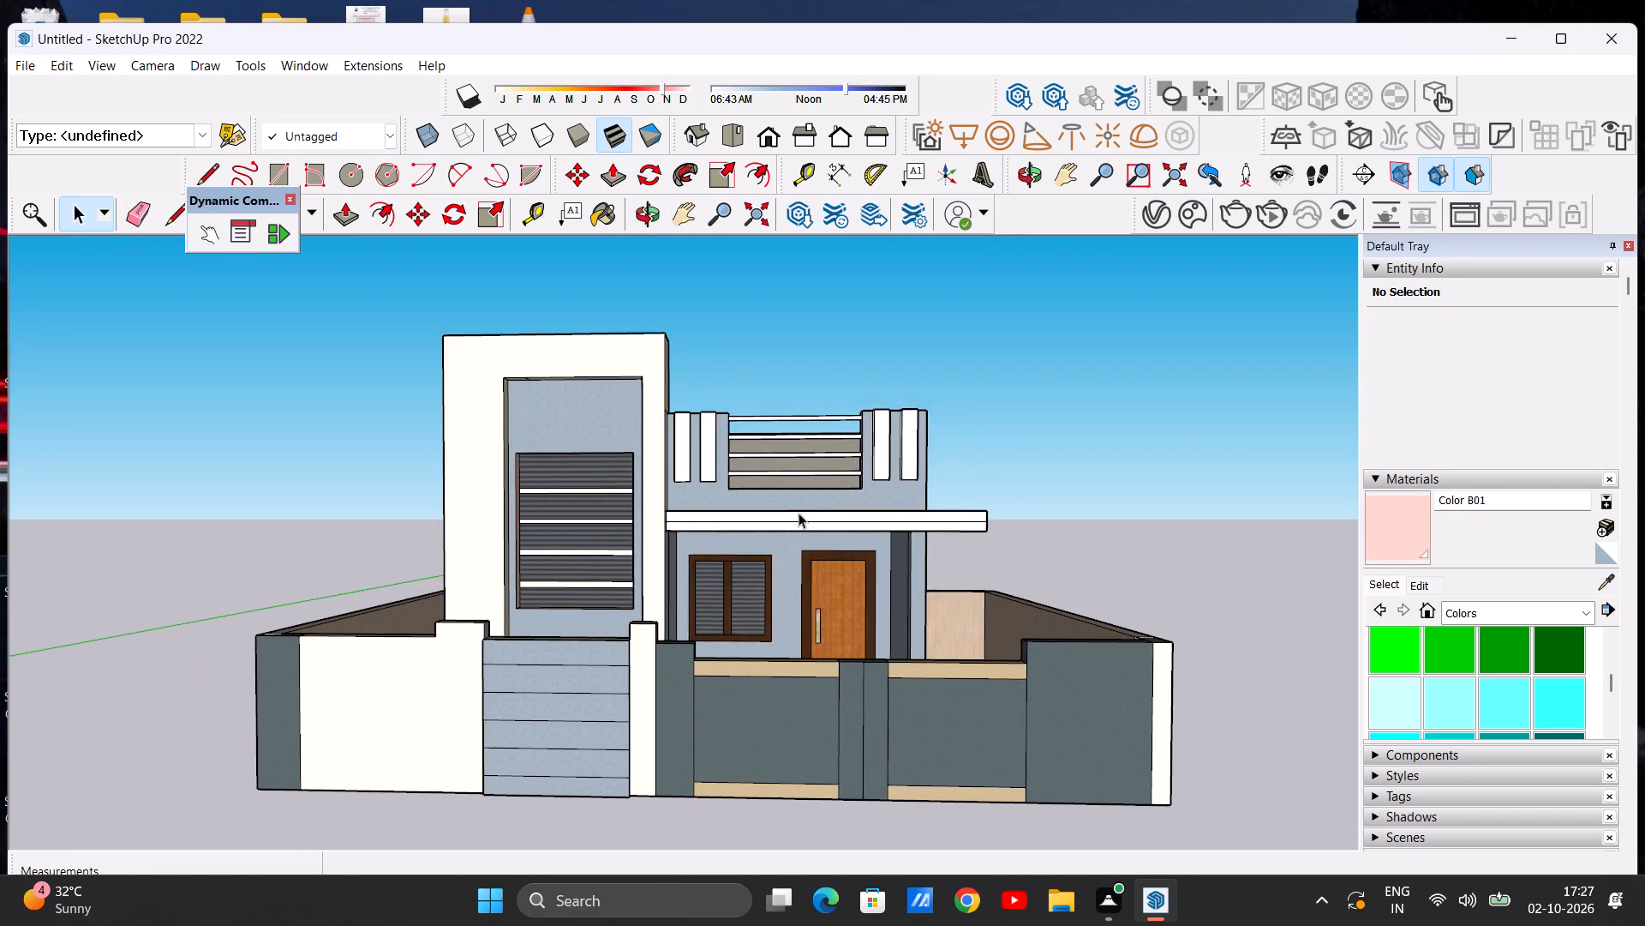
scroll(820, 511, "up", 6)
scroll(678, 523, "down", 6)
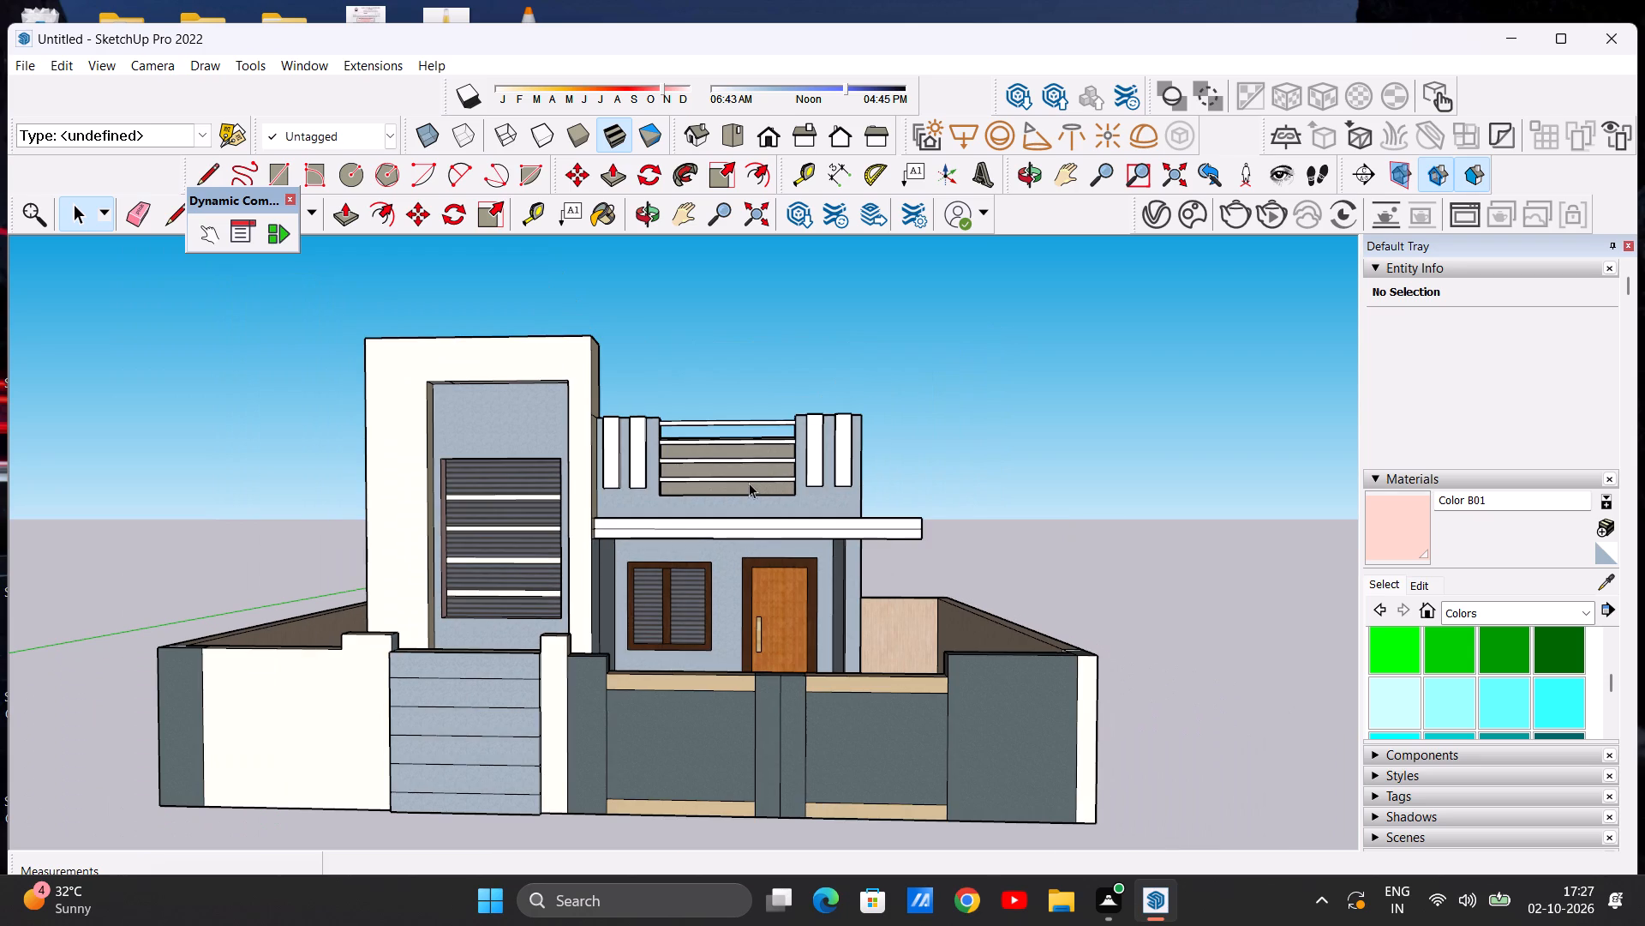
scroll(693, 495, "up", 12)
scroll(696, 509, "down", 7)
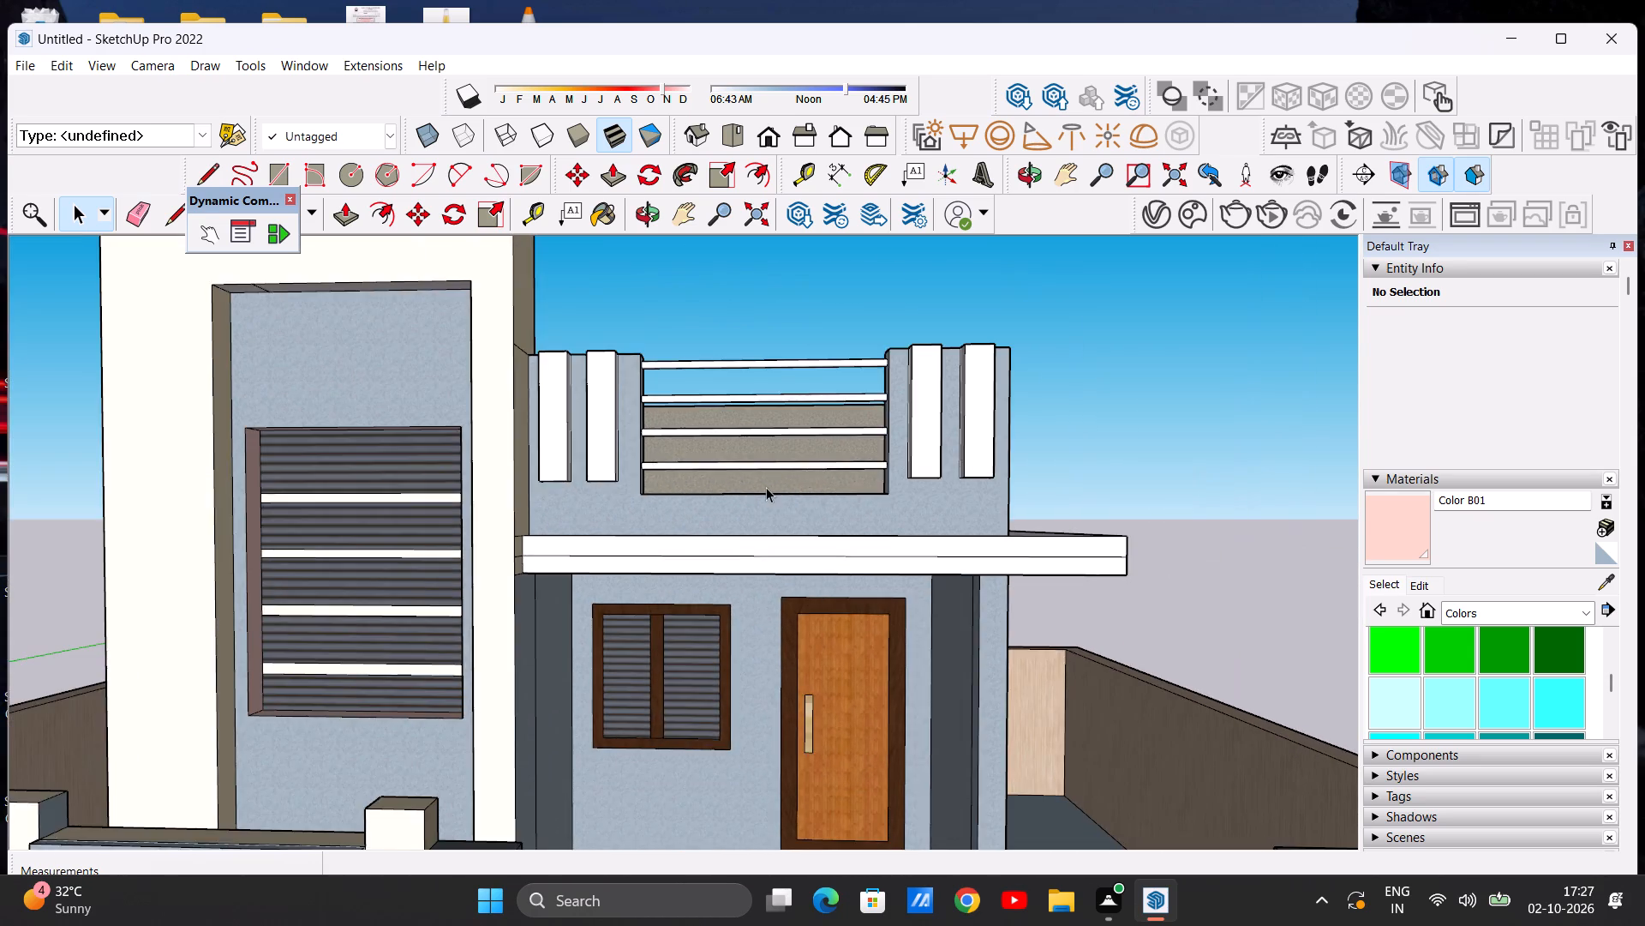
middle_click_drag(766, 487, 631, 847)
middle_click_drag(638, 838, 969, 706)
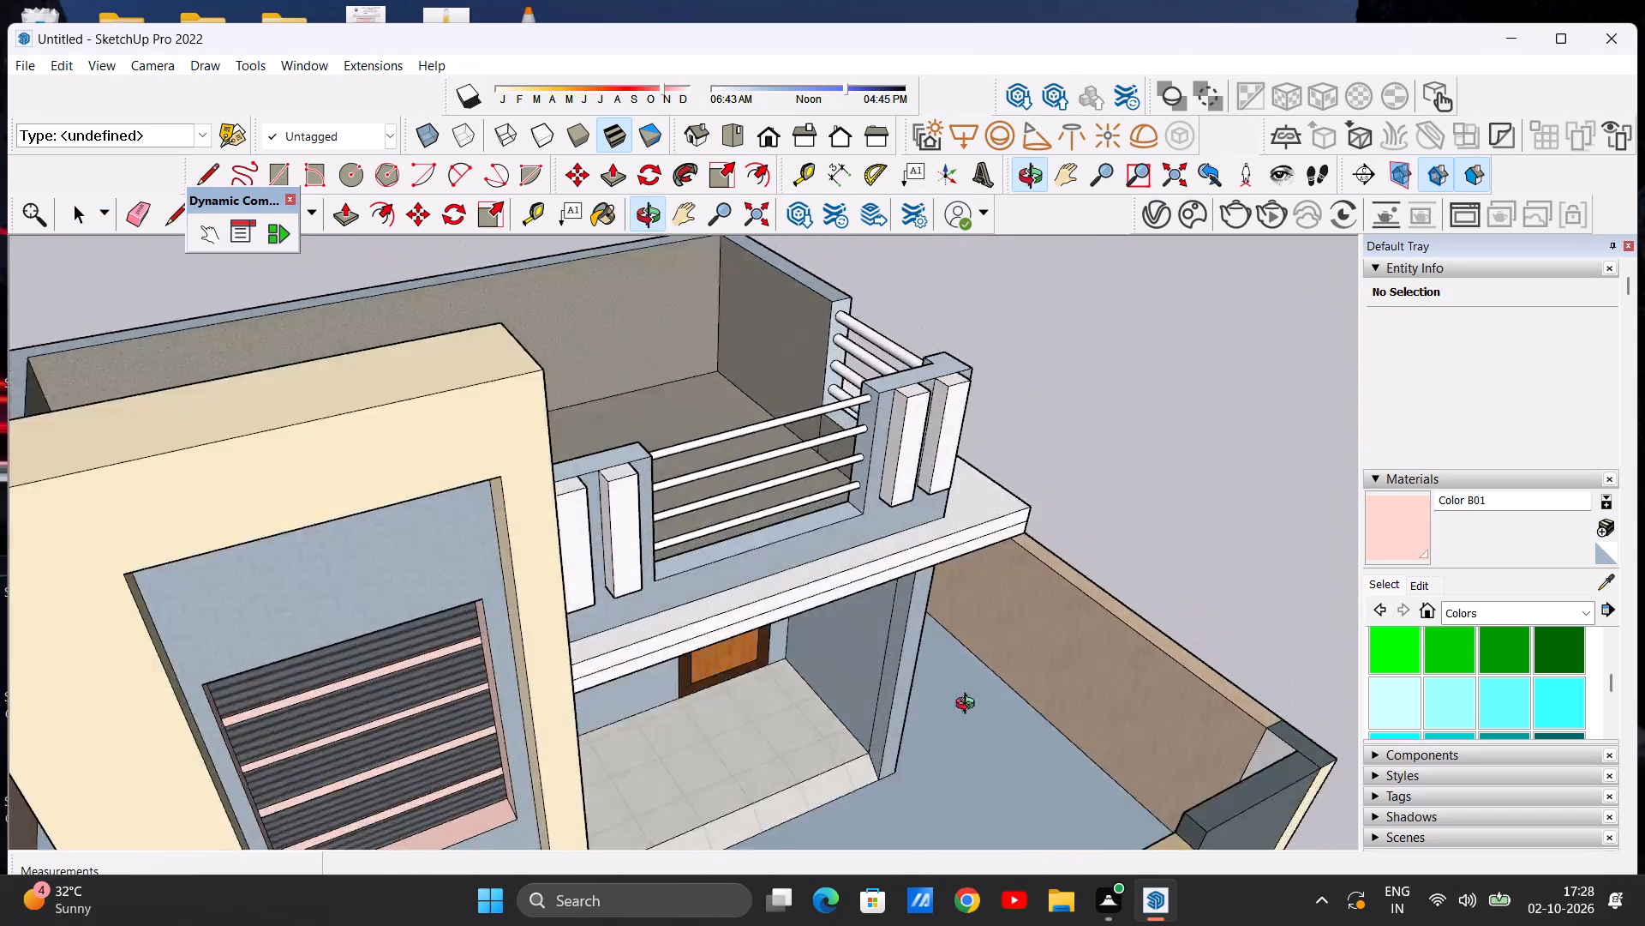
middle_click_drag(969, 706, 793, 499)
scroll(787, 563, "down", 4)
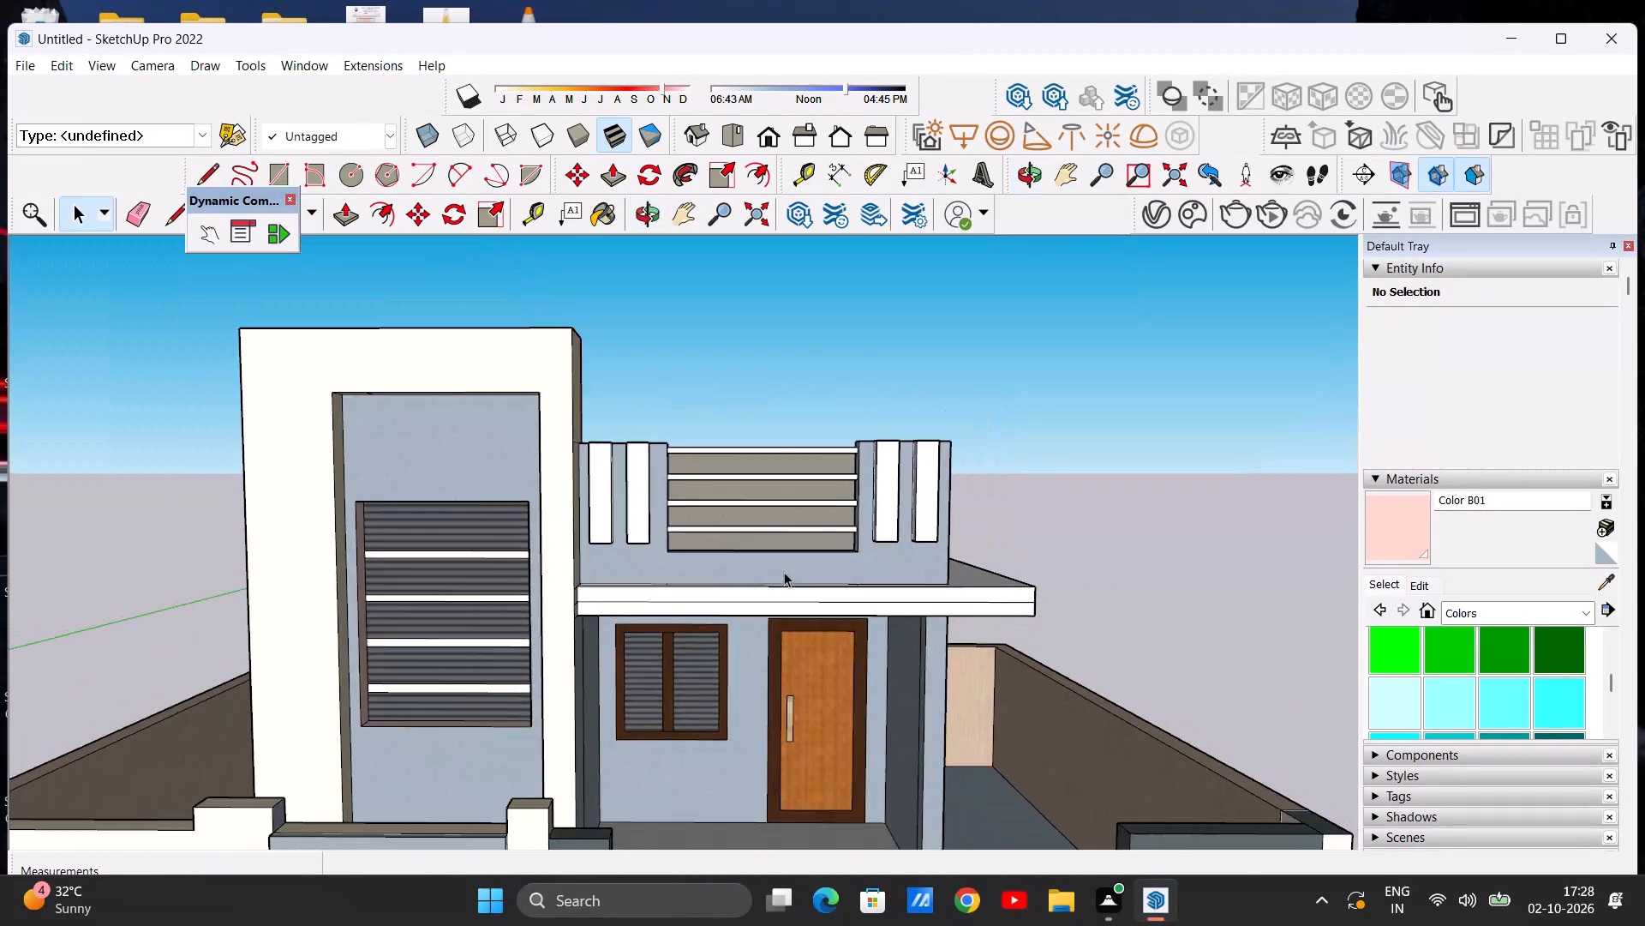
scroll(784, 572, "down", 4)
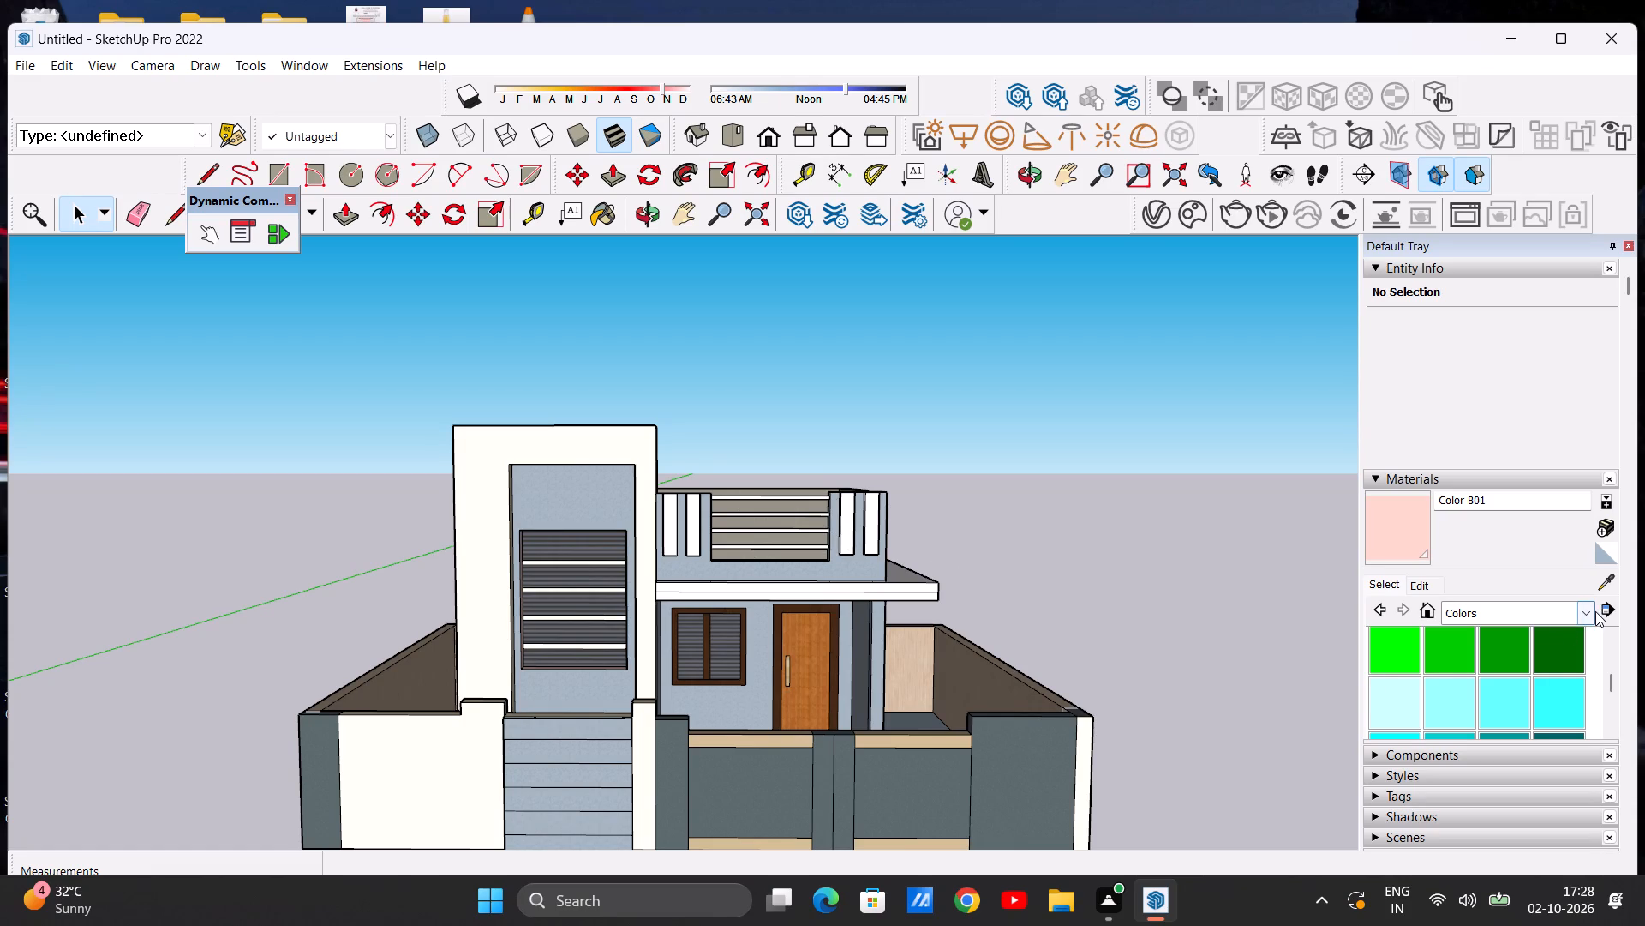
scroll(895, 606, "down", 3)
scroll(808, 533, "down", 5)
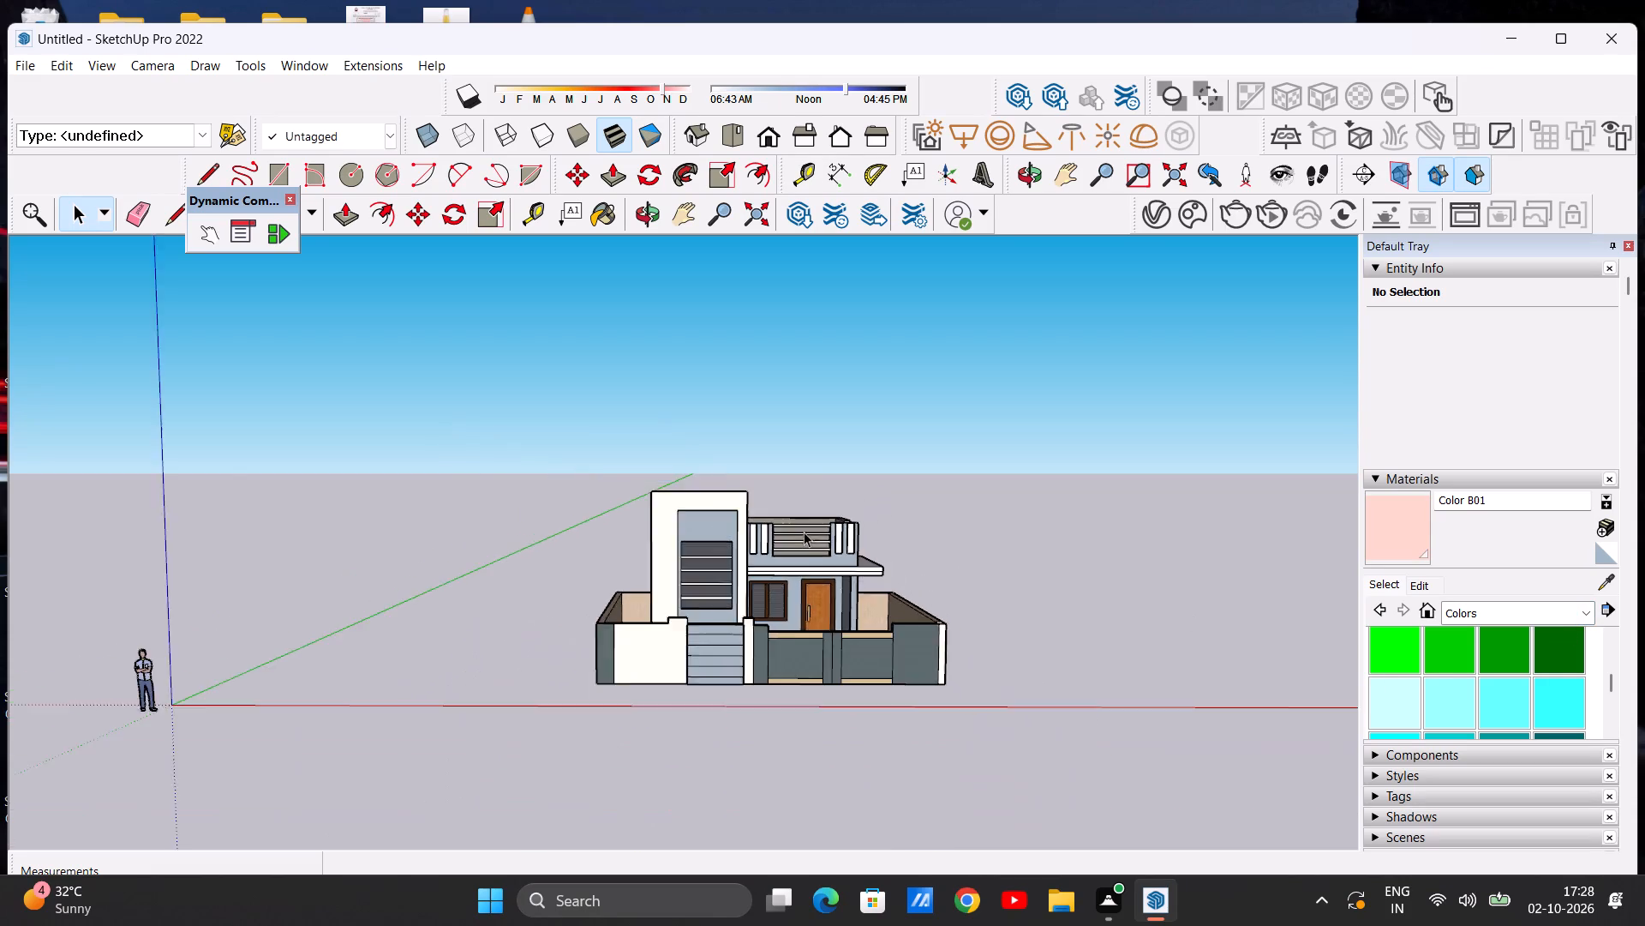
scroll(804, 532, "down", 4)
scroll(840, 558, "up", 7)
Examine the terrace's side railing bars, the adjoining parapet and the porch slab up close.
middle_click_drag(976, 567, 569, 800)
scroll(569, 796, "up", 1)
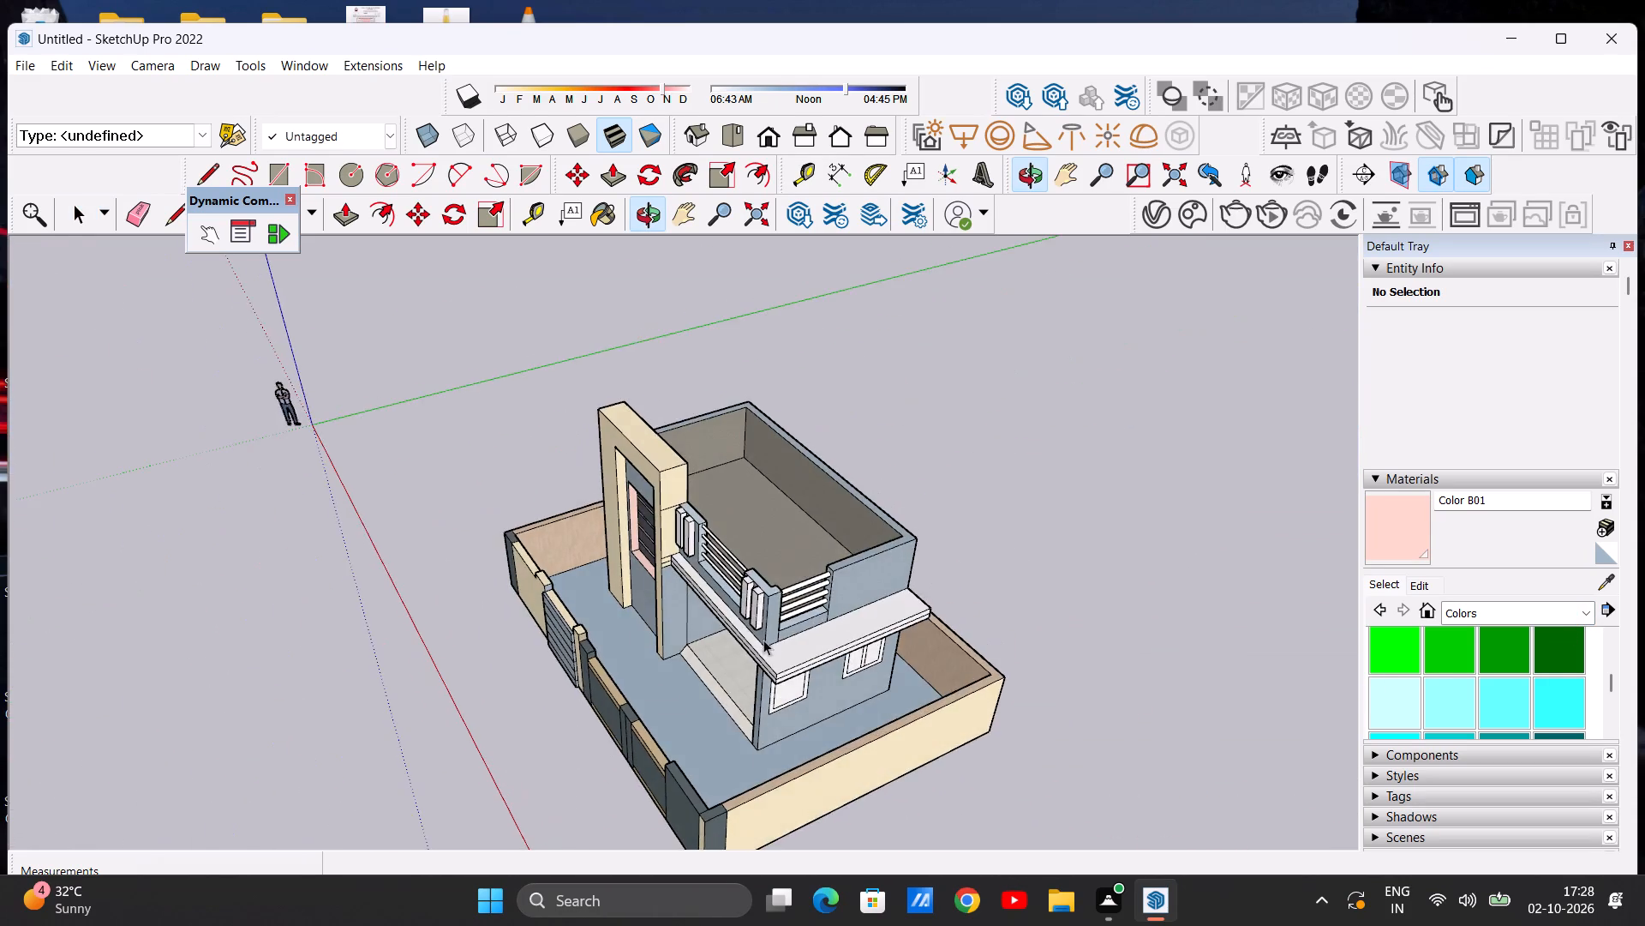
scroll(763, 631, "up", 7)
scroll(850, 544, "up", 4)
scroll(850, 544, "down", 1)
scroll(850, 544, "up", 1)
scroll(960, 544, "up", 11)
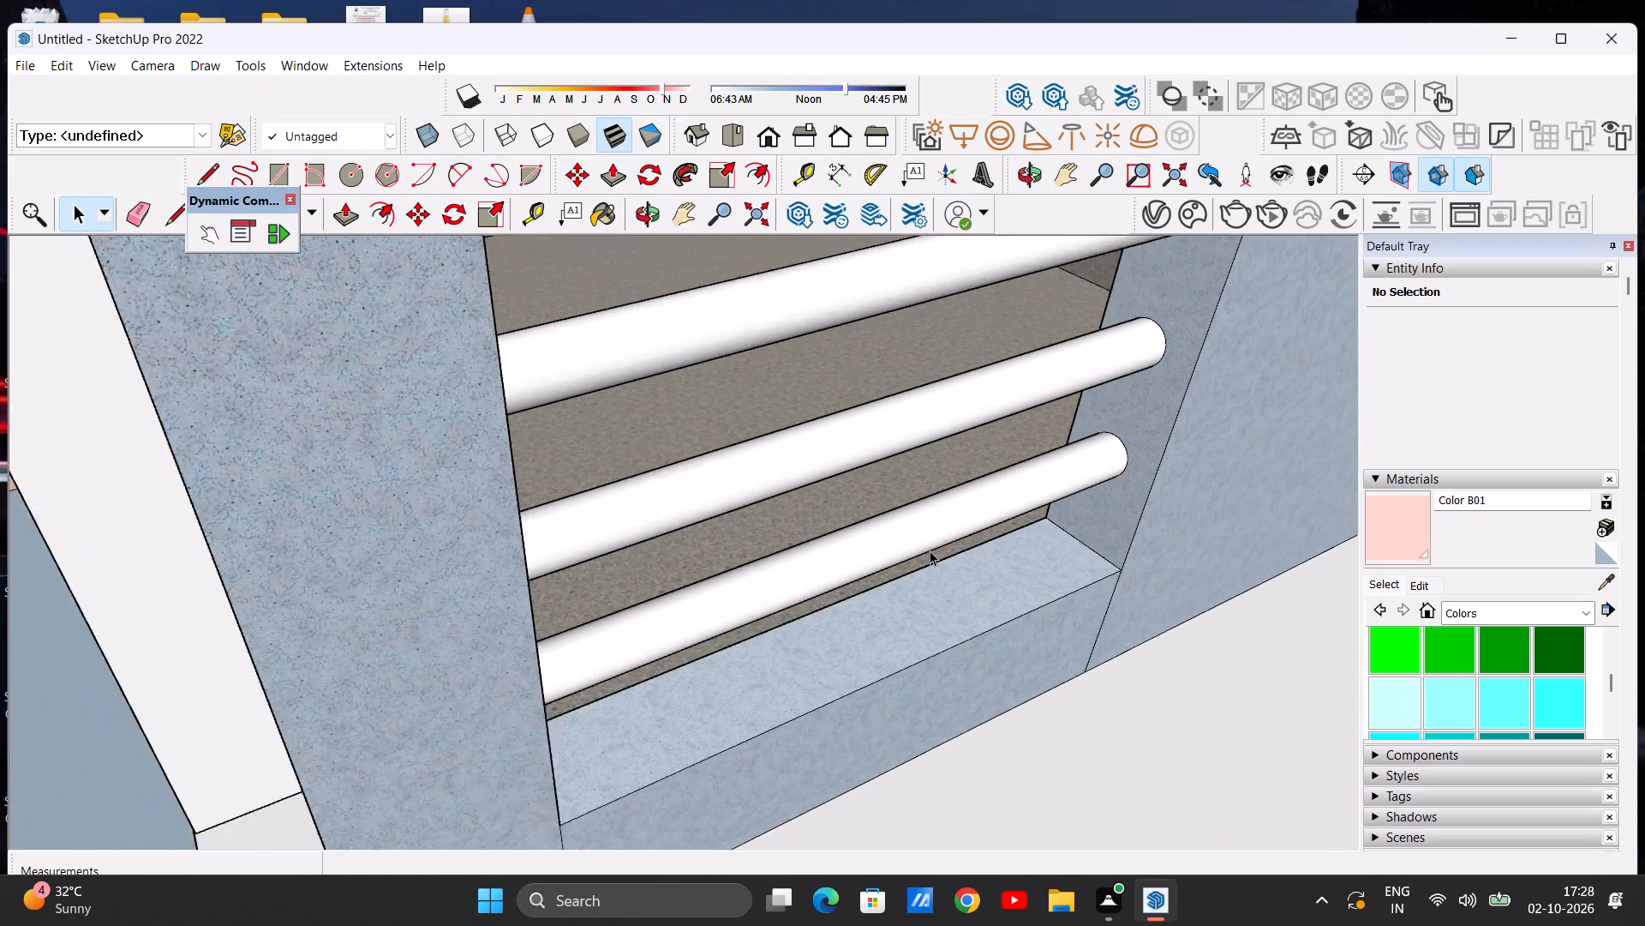
scroll(930, 550, "up", 3)
scroll(631, 557, "down", 6)
middle_click_drag(752, 561, 520, 470)
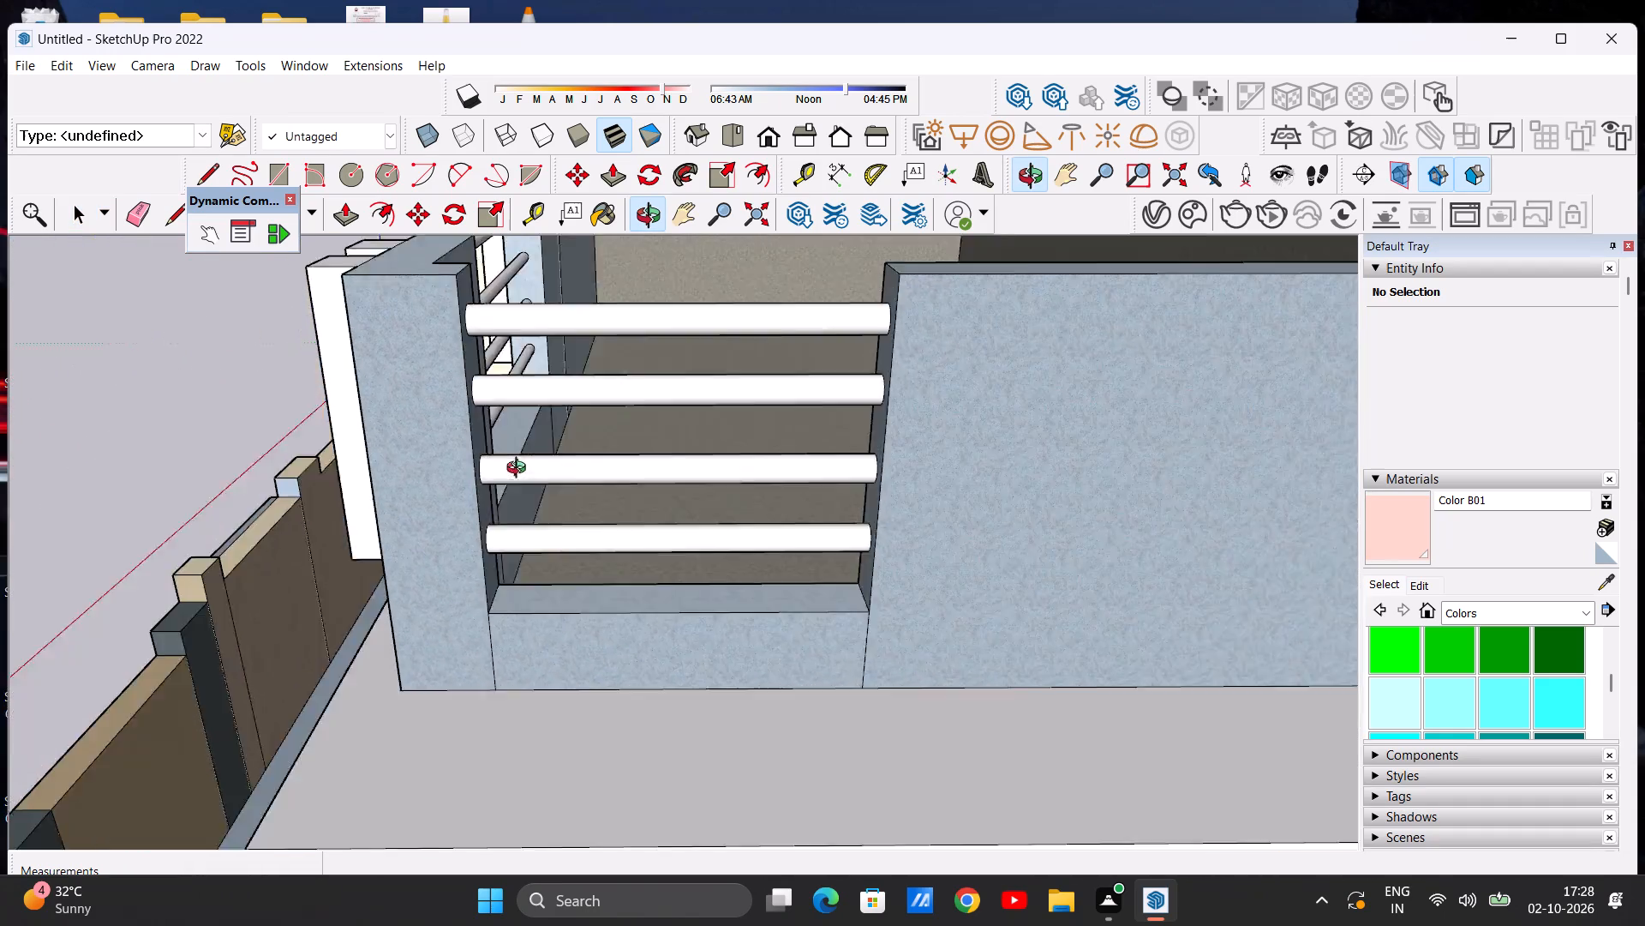
middle_click_drag(520, 470, 467, 596)
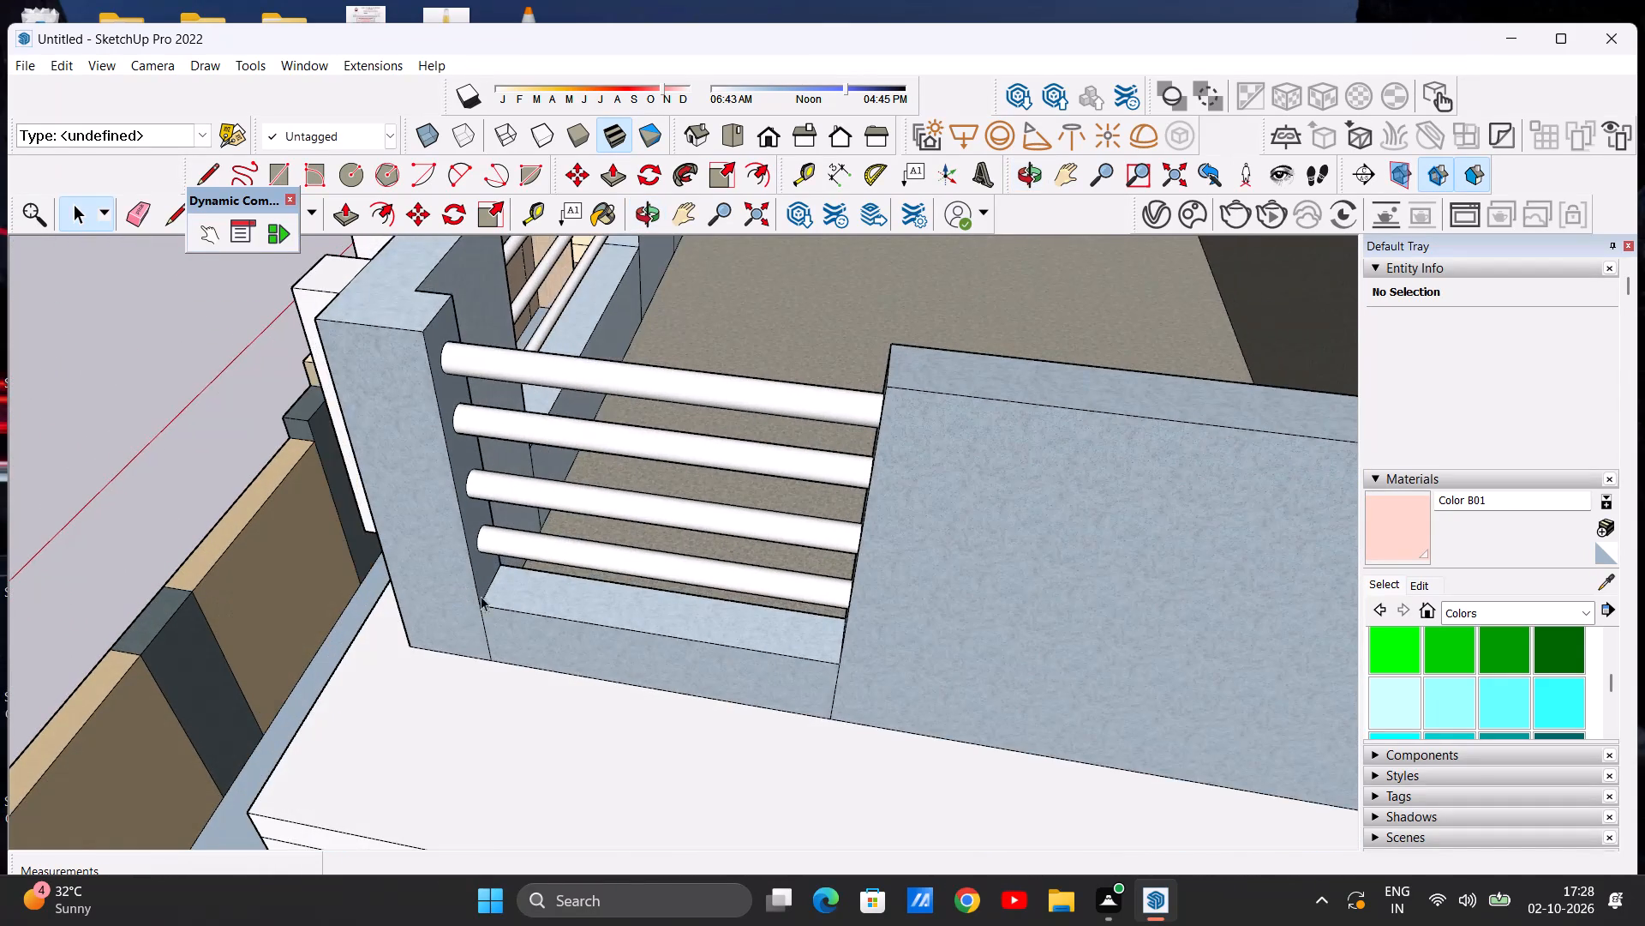
scroll(575, 617, "down", 6)
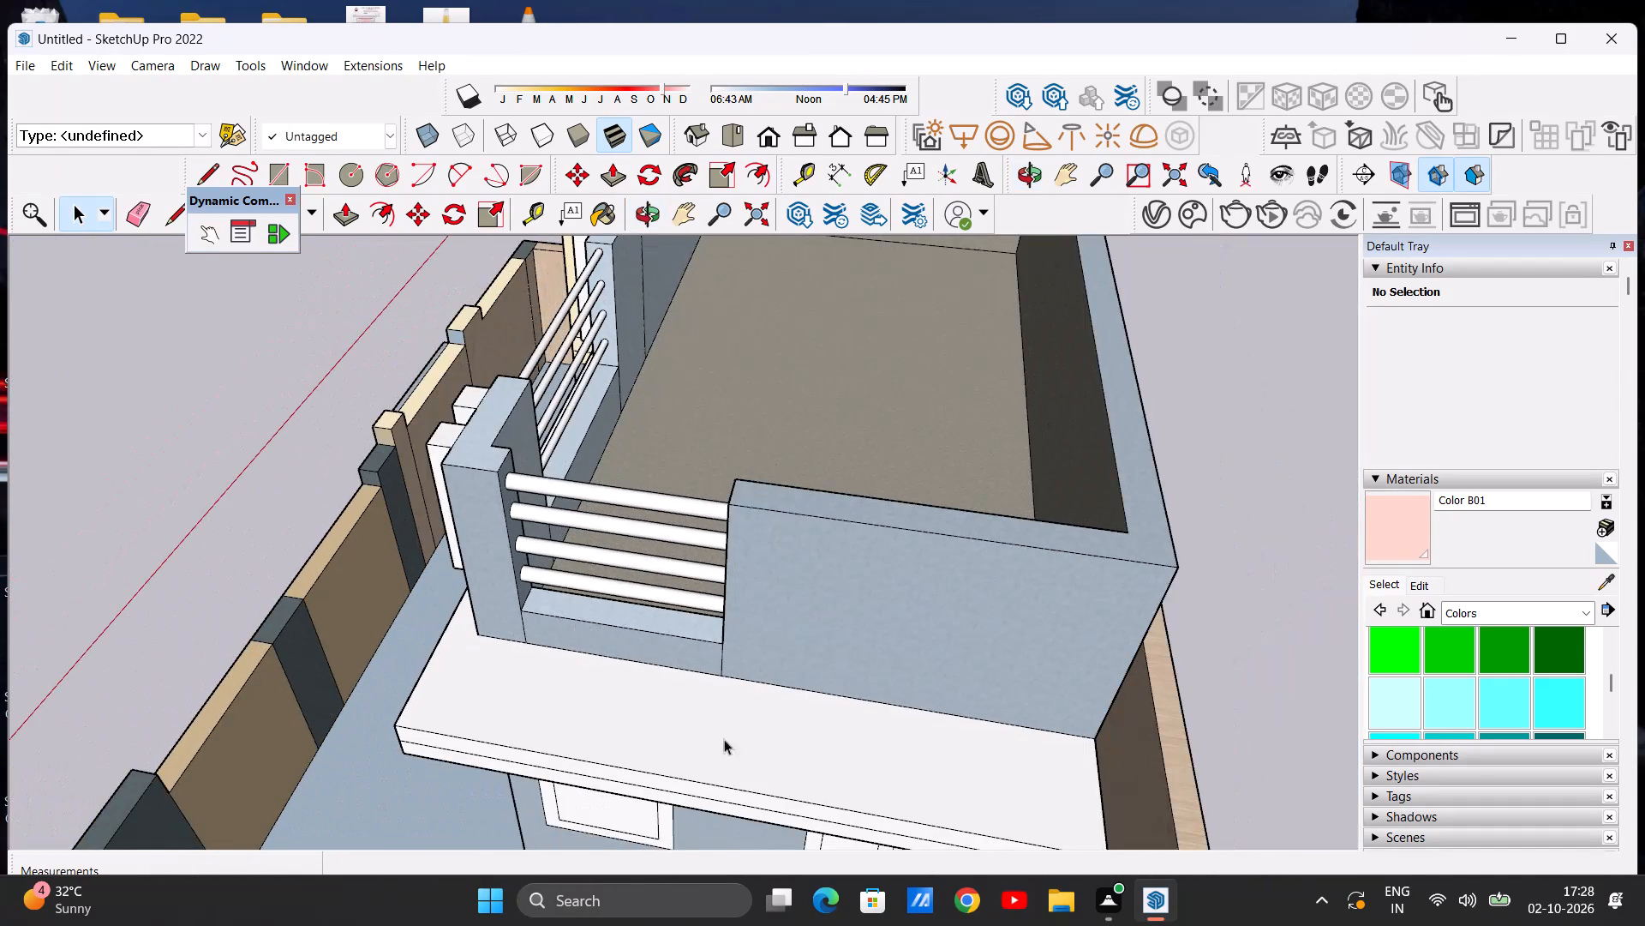
scroll(841, 715, "up", 3)
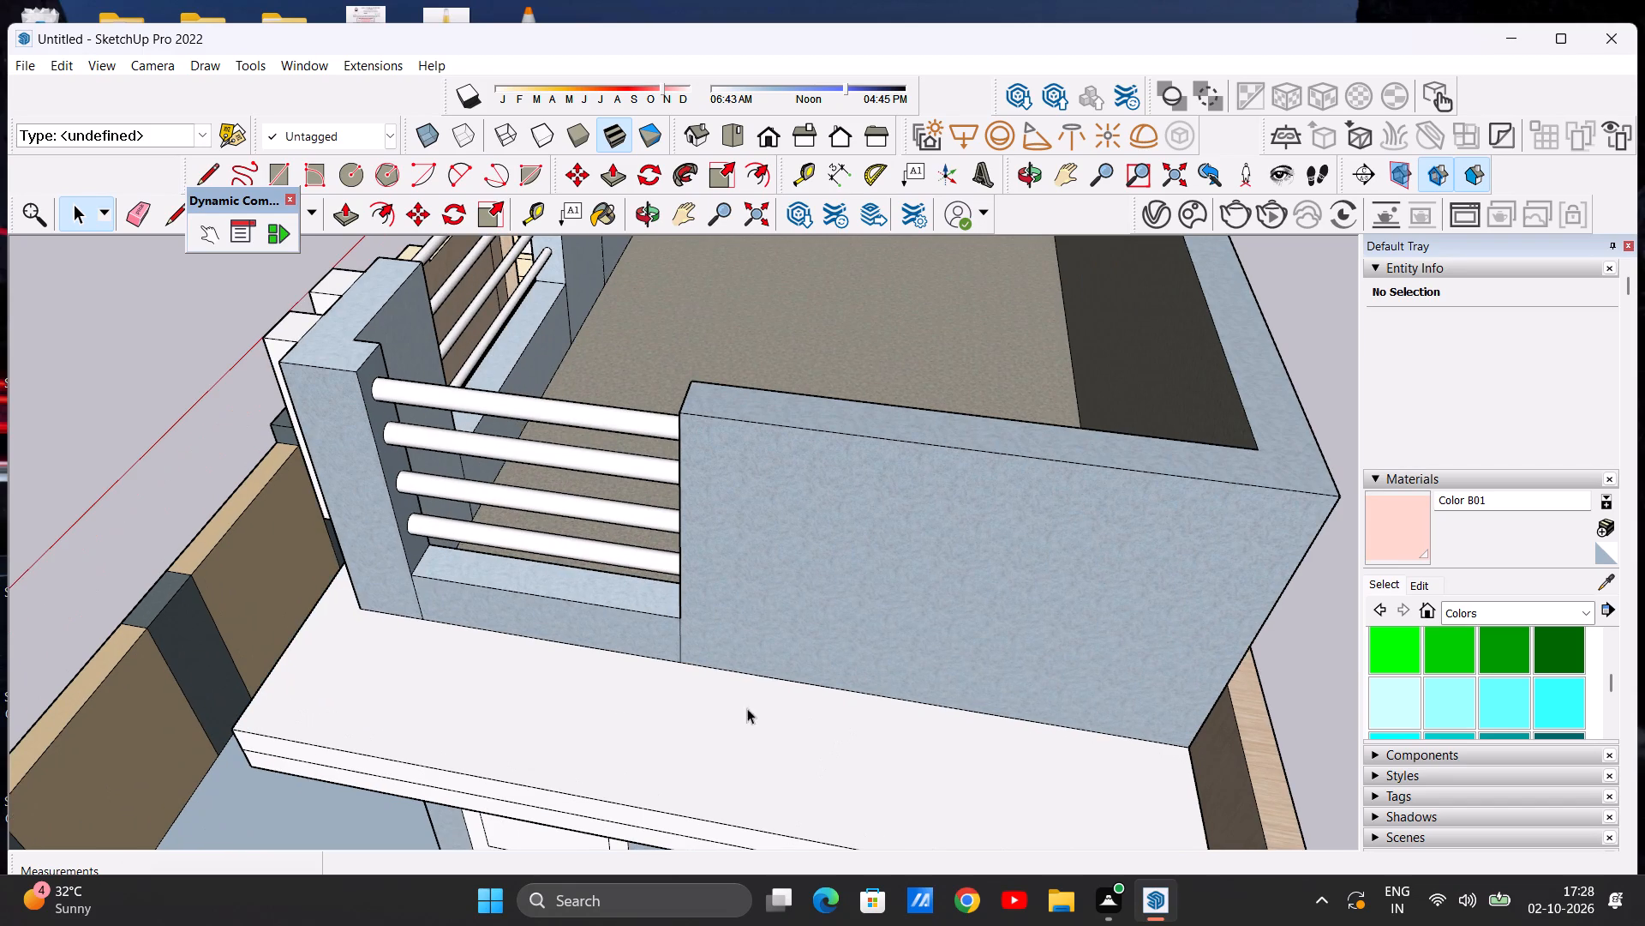
middle_click_drag(447, 663, 453, 743)
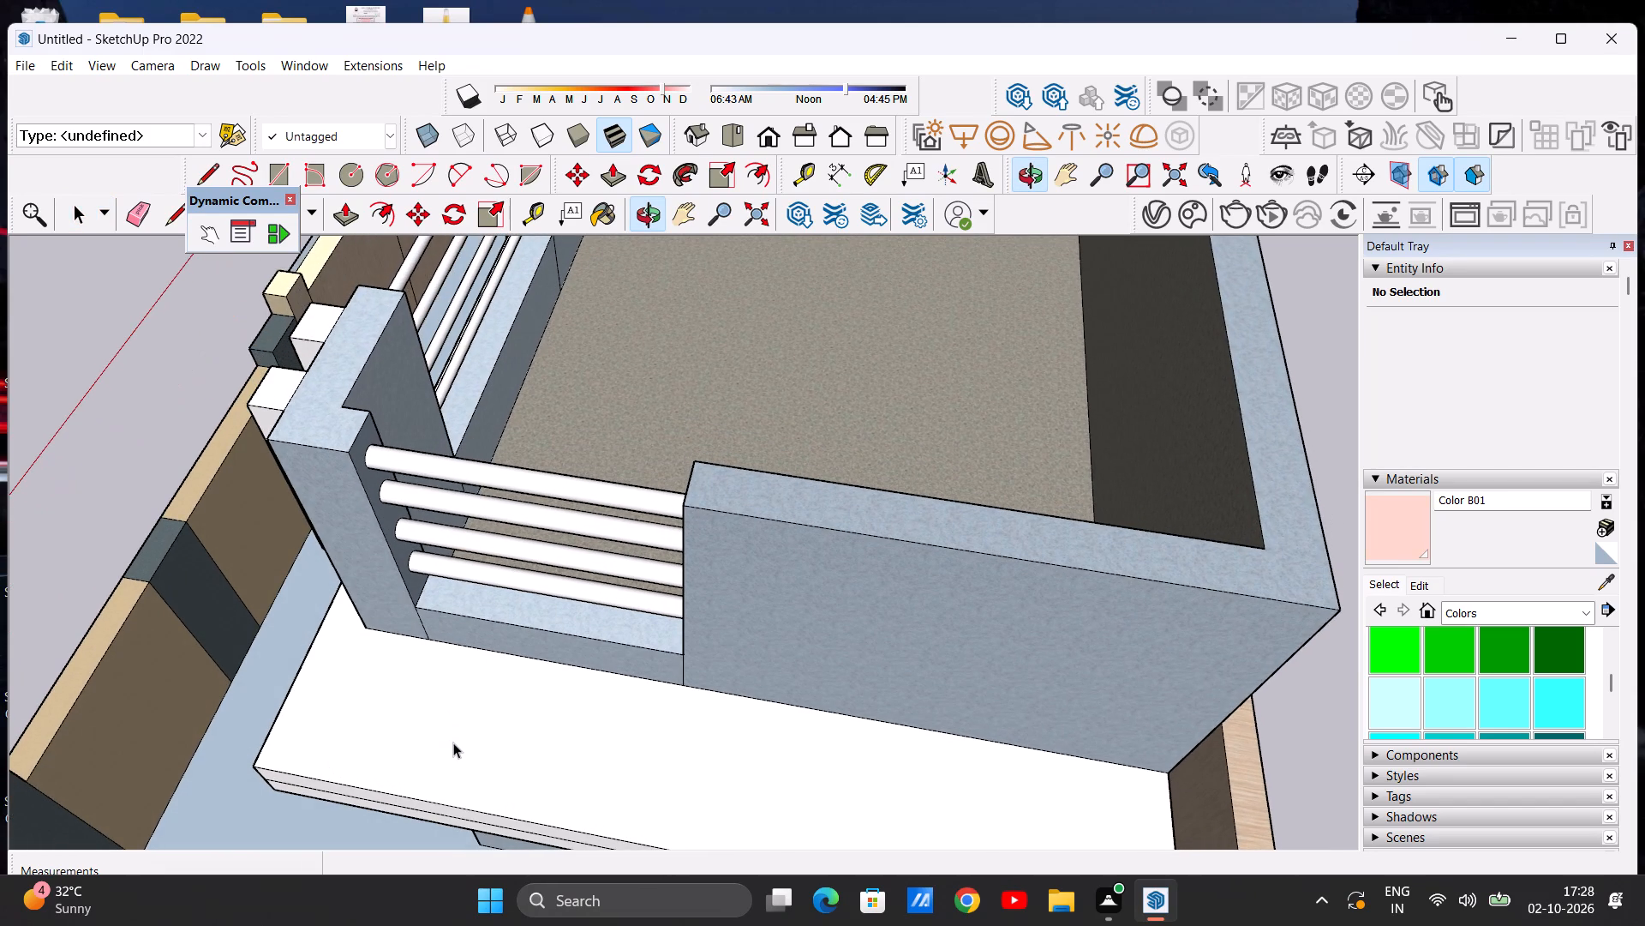
scroll(445, 568, "up", 1)
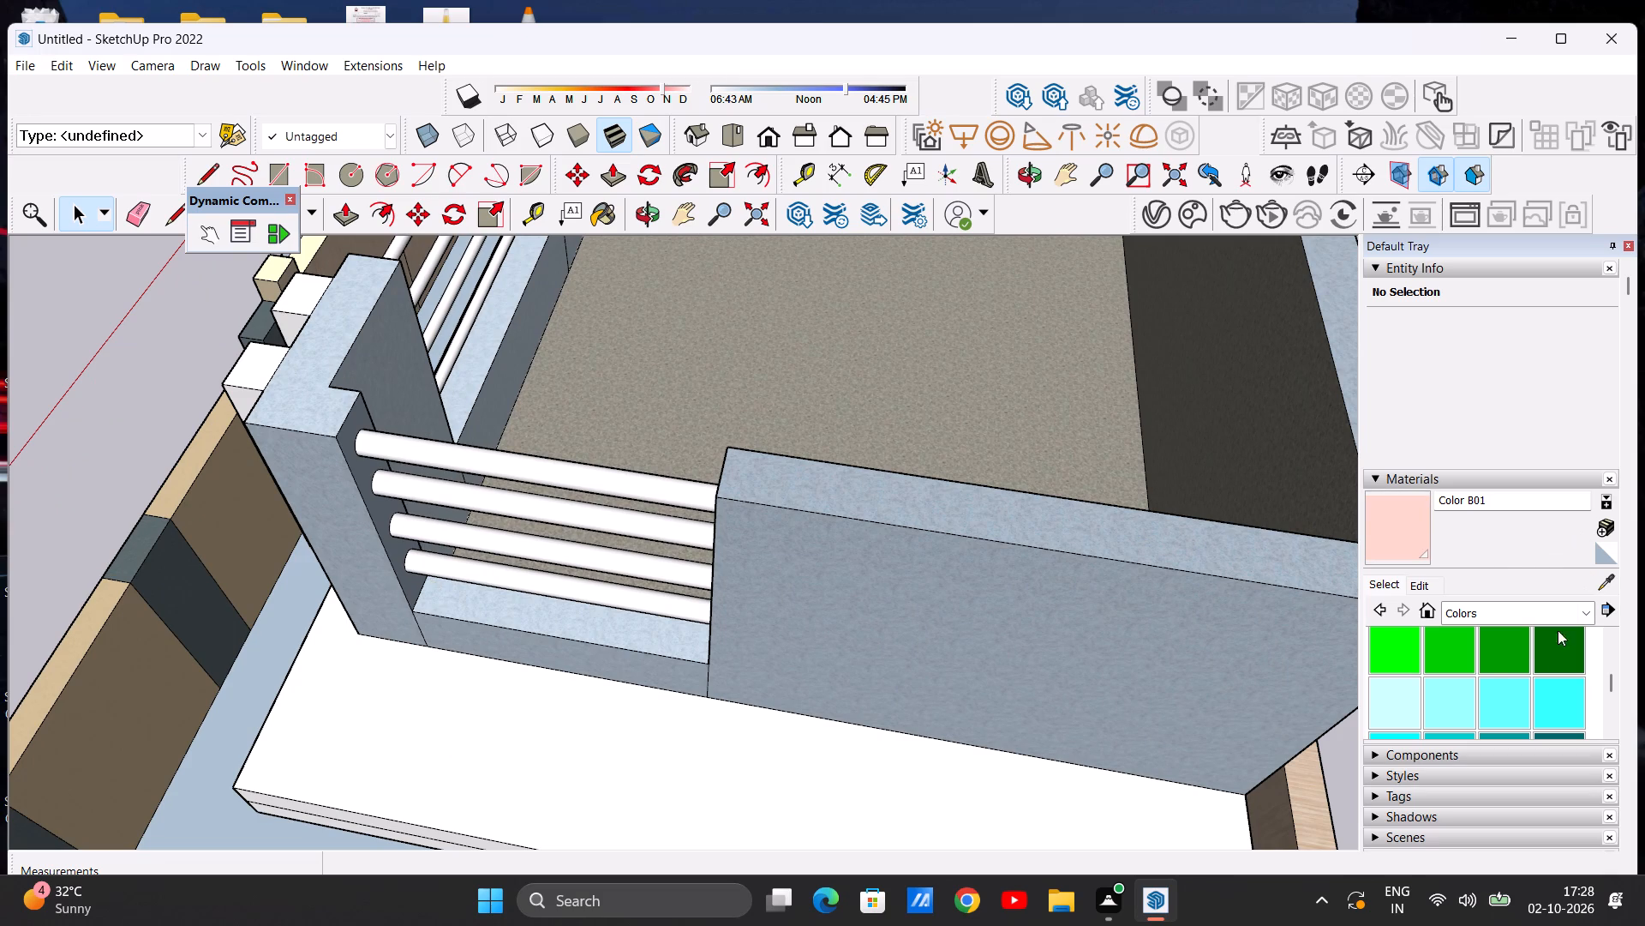
Look through the Colors material collection, including the greys, blues, yellows and oranges, for the next paint colour.
scroll(1473, 680, "down", 2)
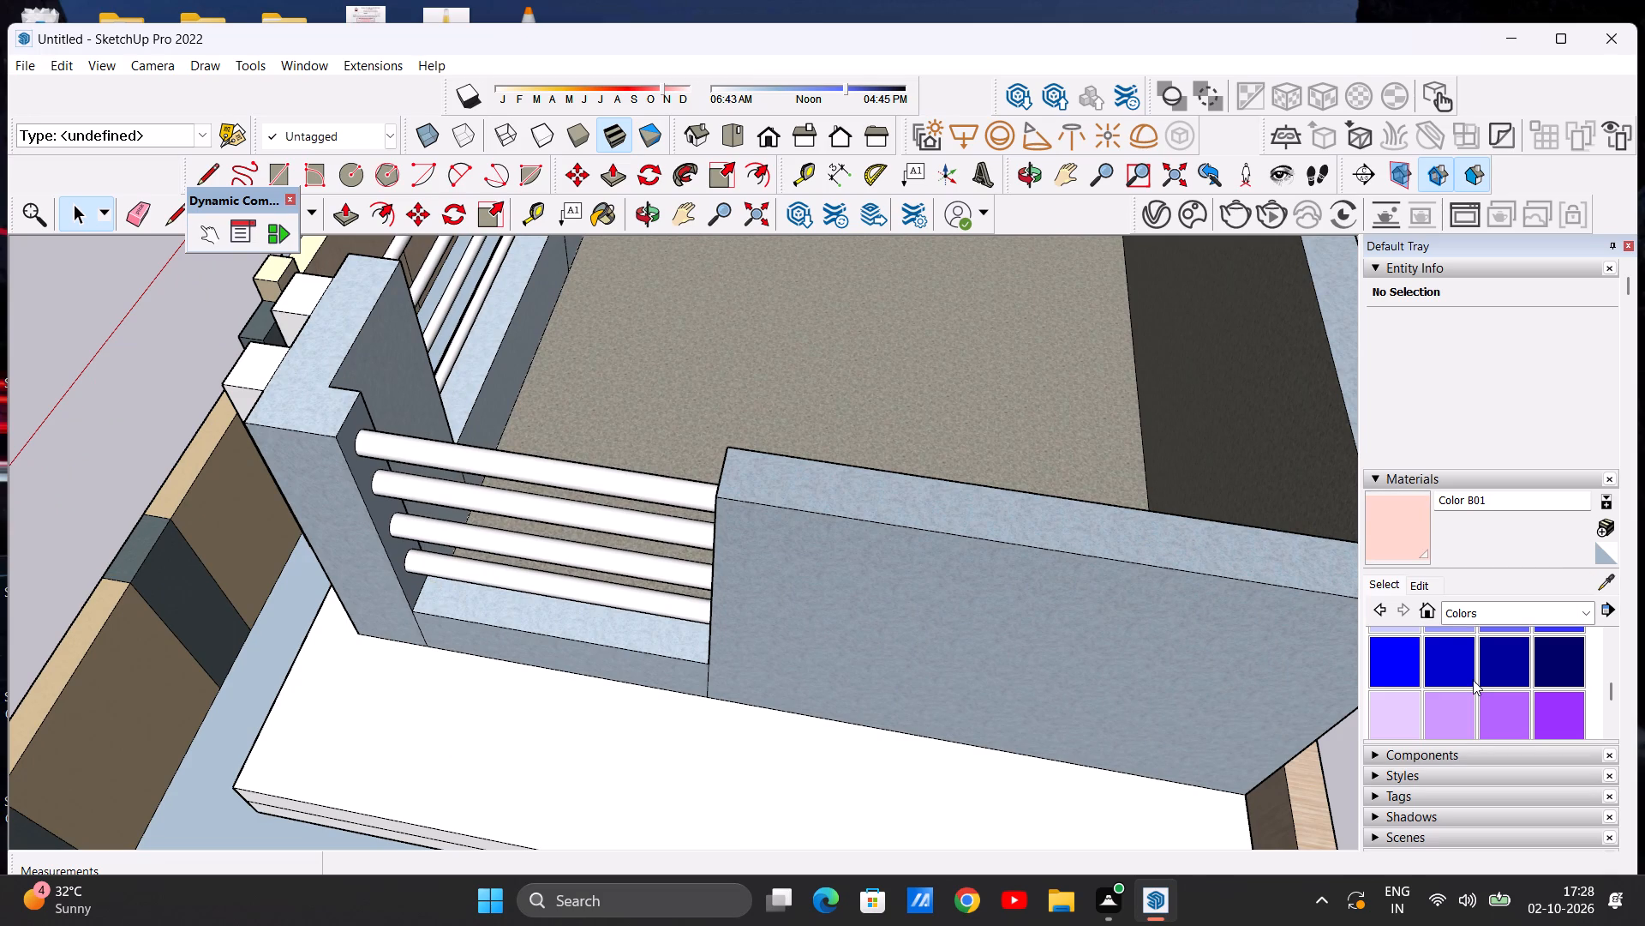
scroll(1473, 680, "down", 4)
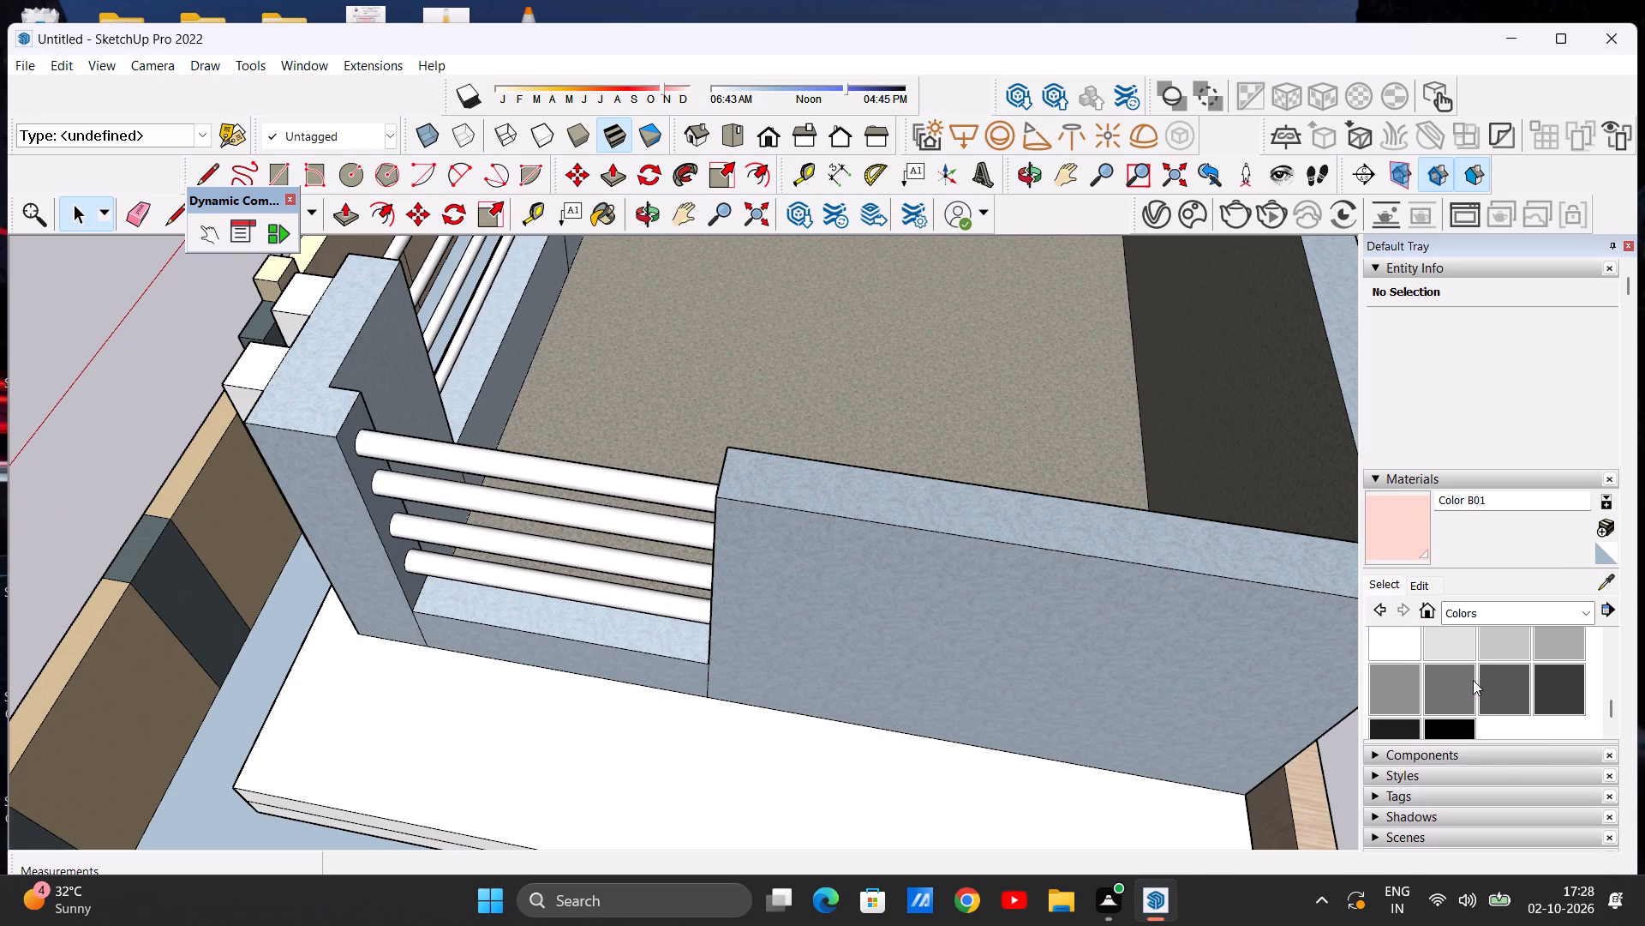
scroll(1473, 680, "down", 4)
scroll(1473, 680, "up", 1)
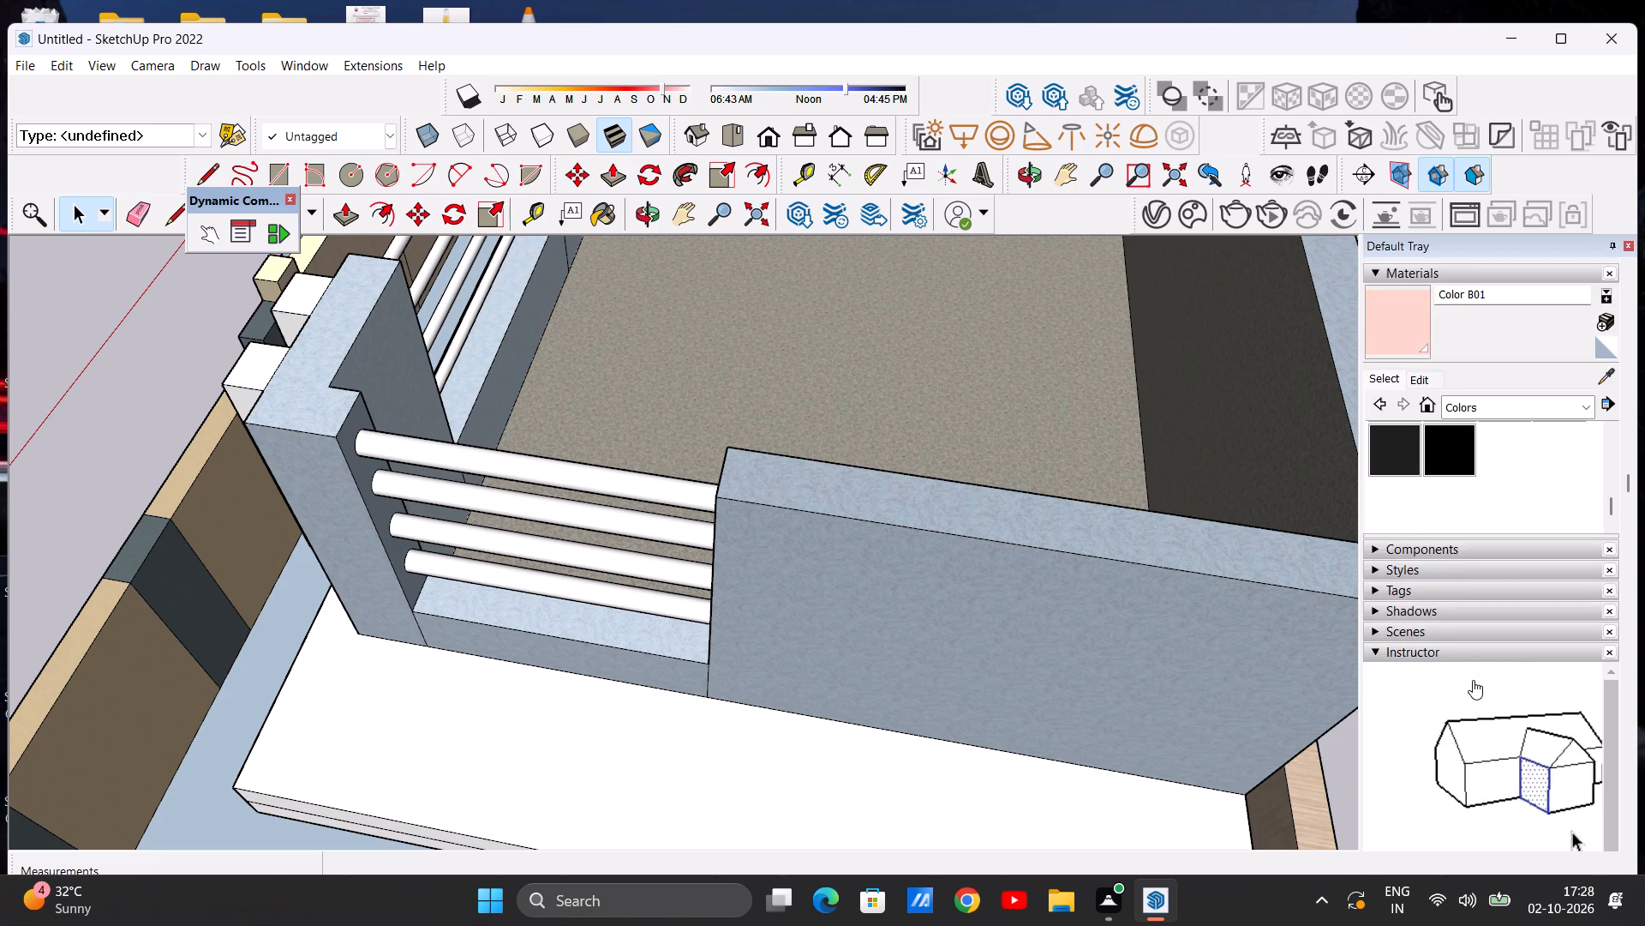
scroll(1473, 680, "up", 3)
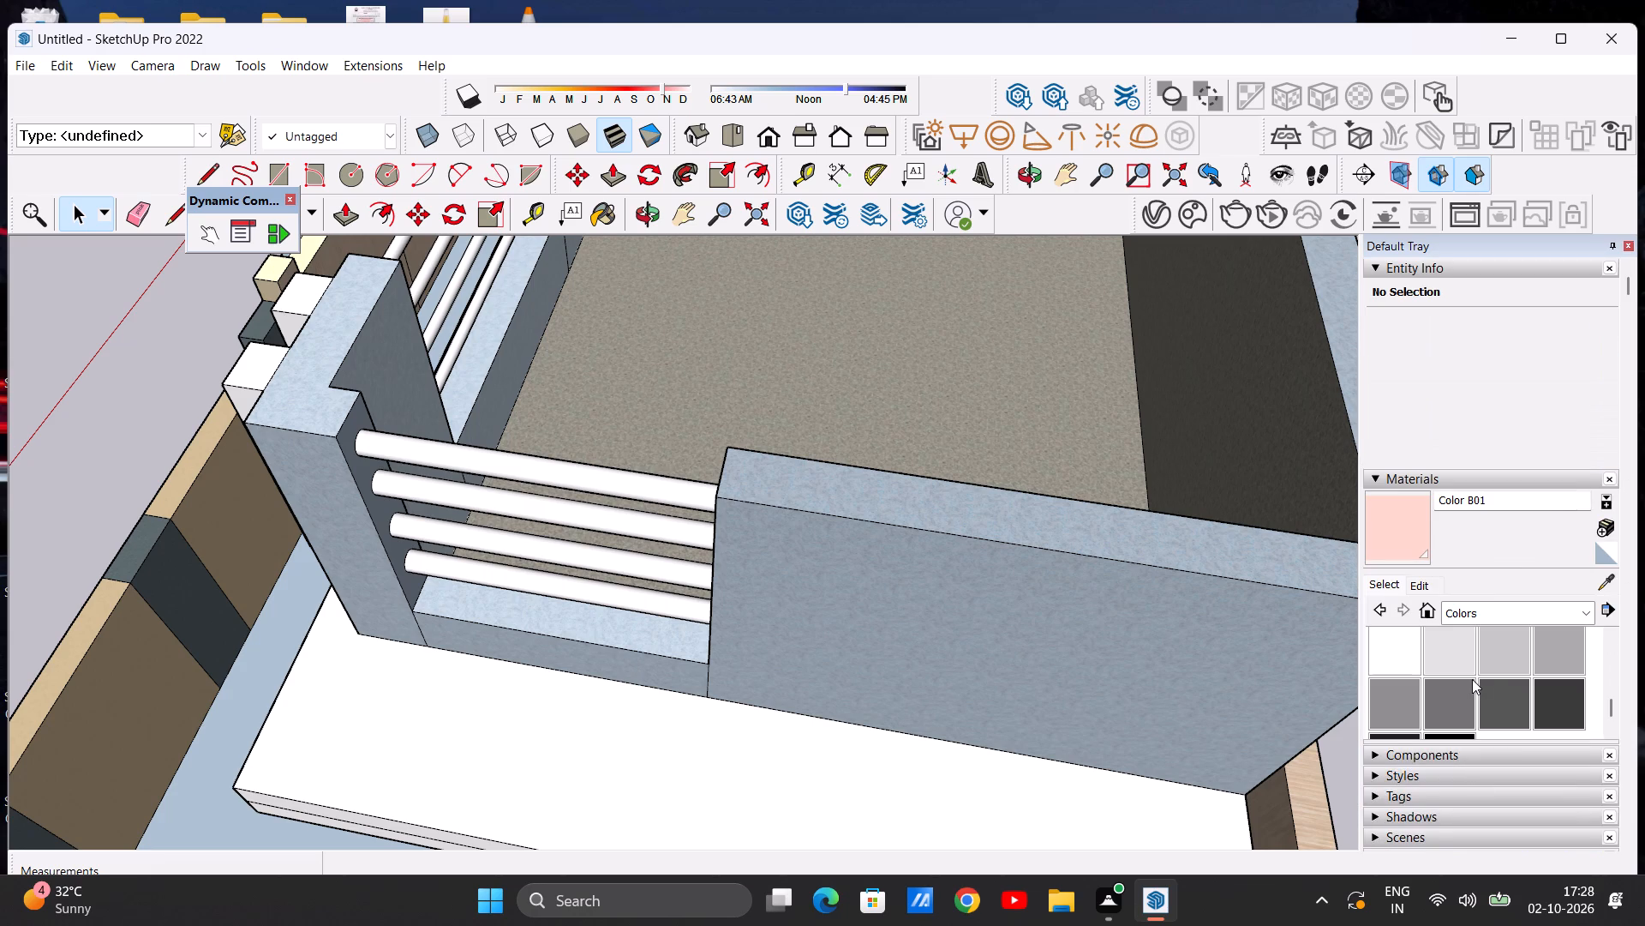
scroll(1467, 670, "down", 1)
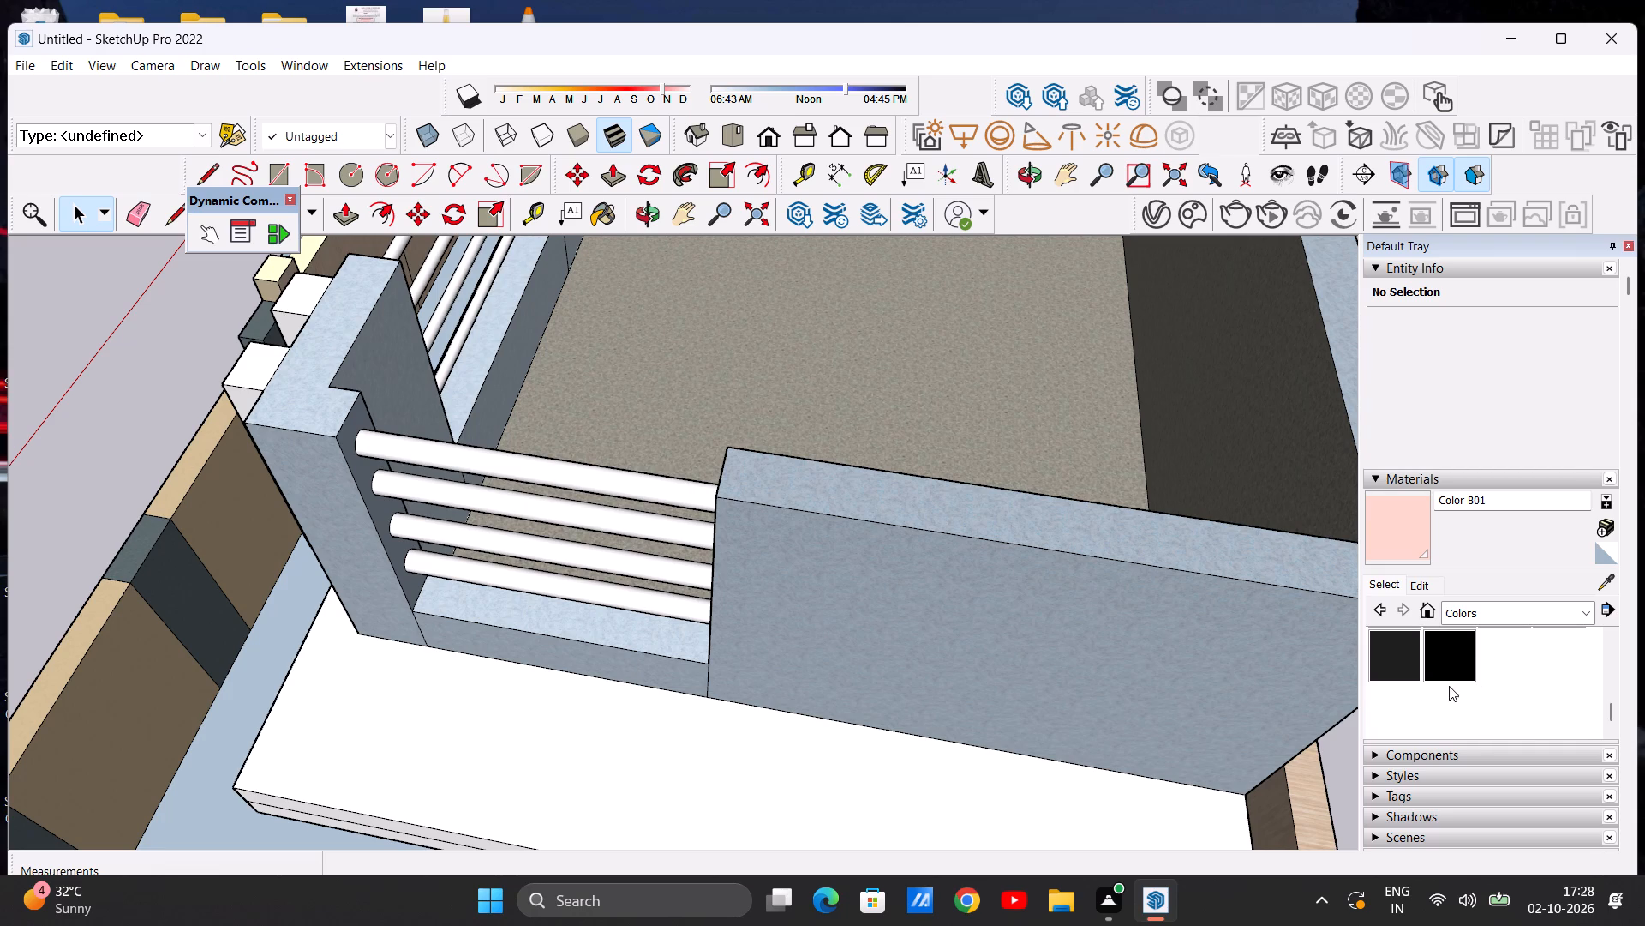
scroll(1489, 655, "up", 2)
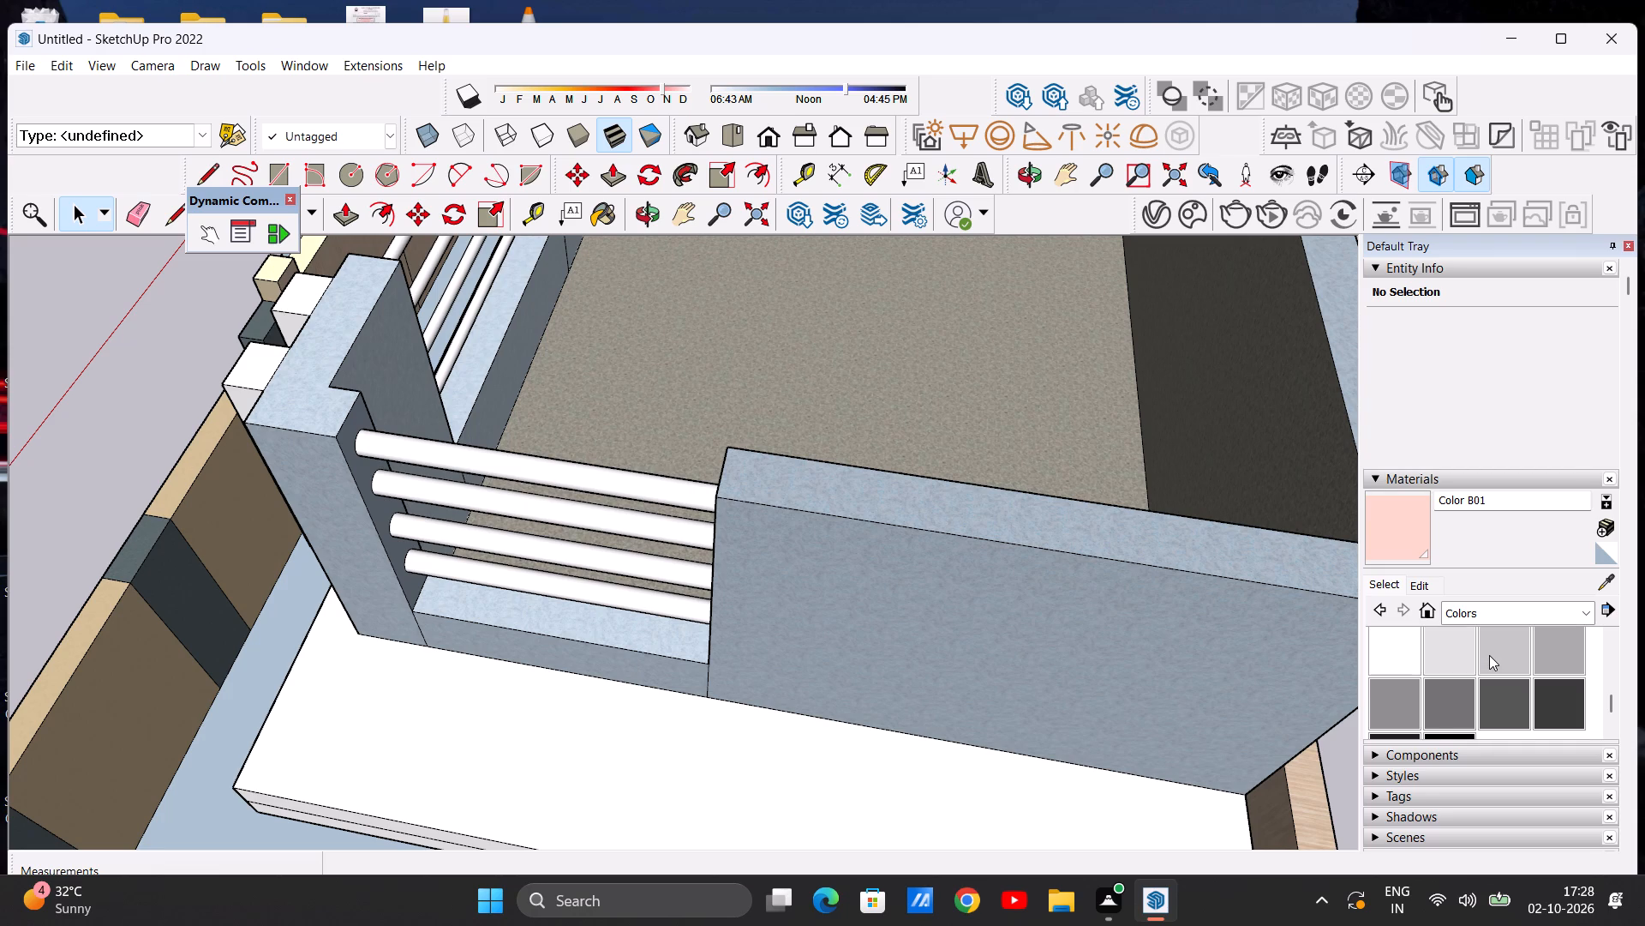
scroll(1489, 655, "up", 3)
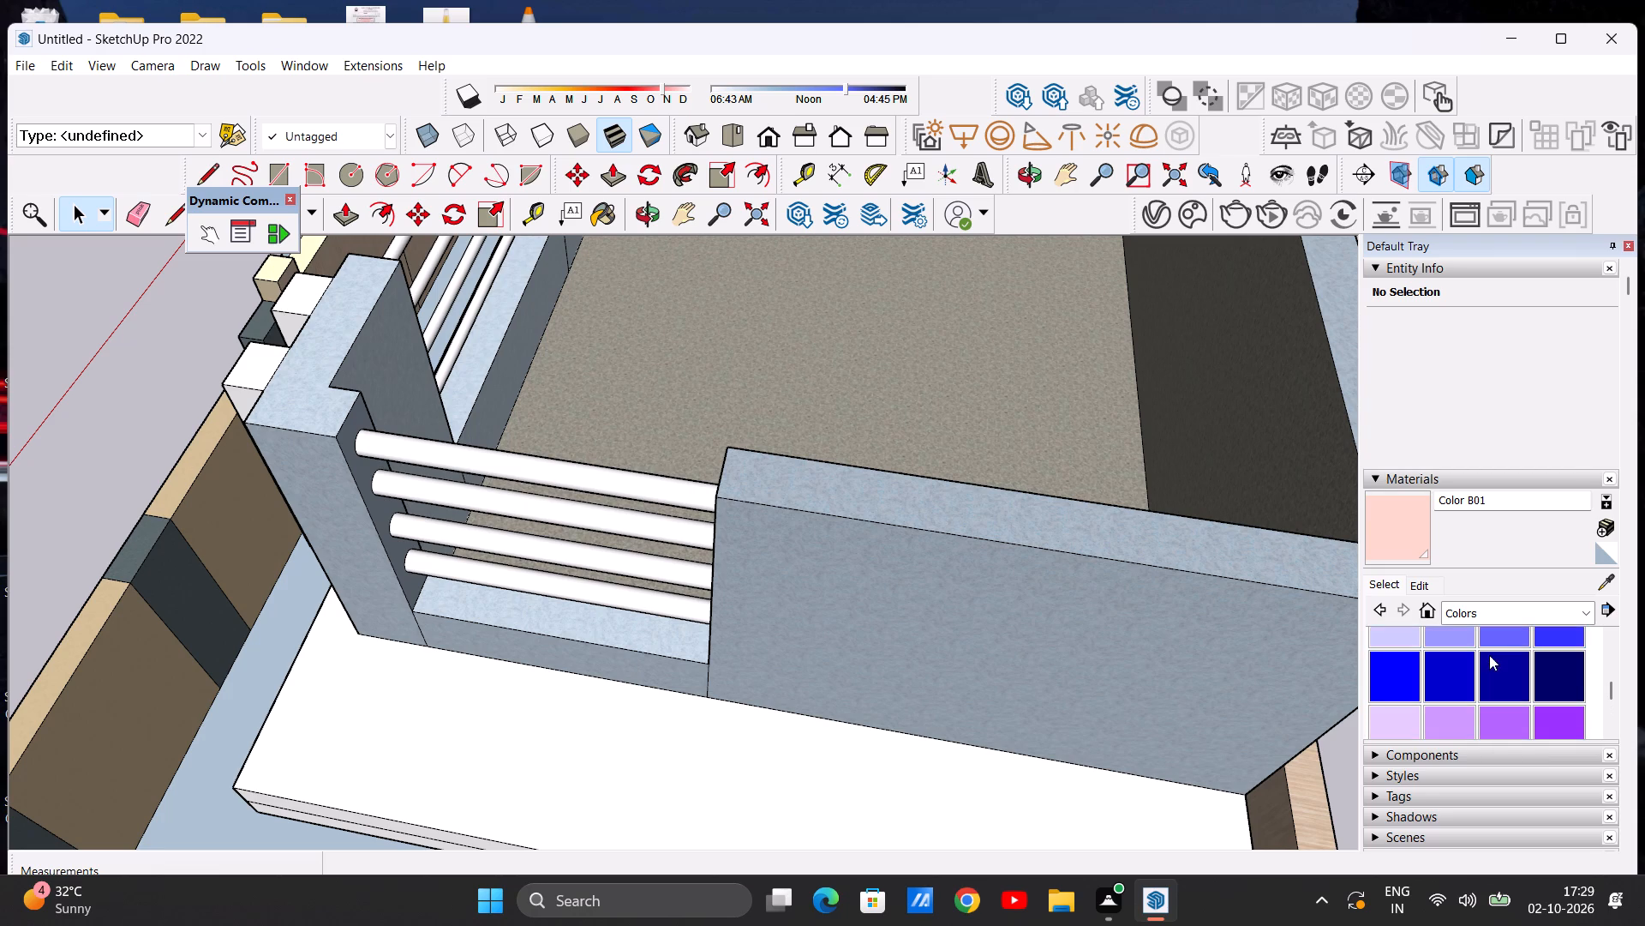
scroll(1489, 655, "up", 5)
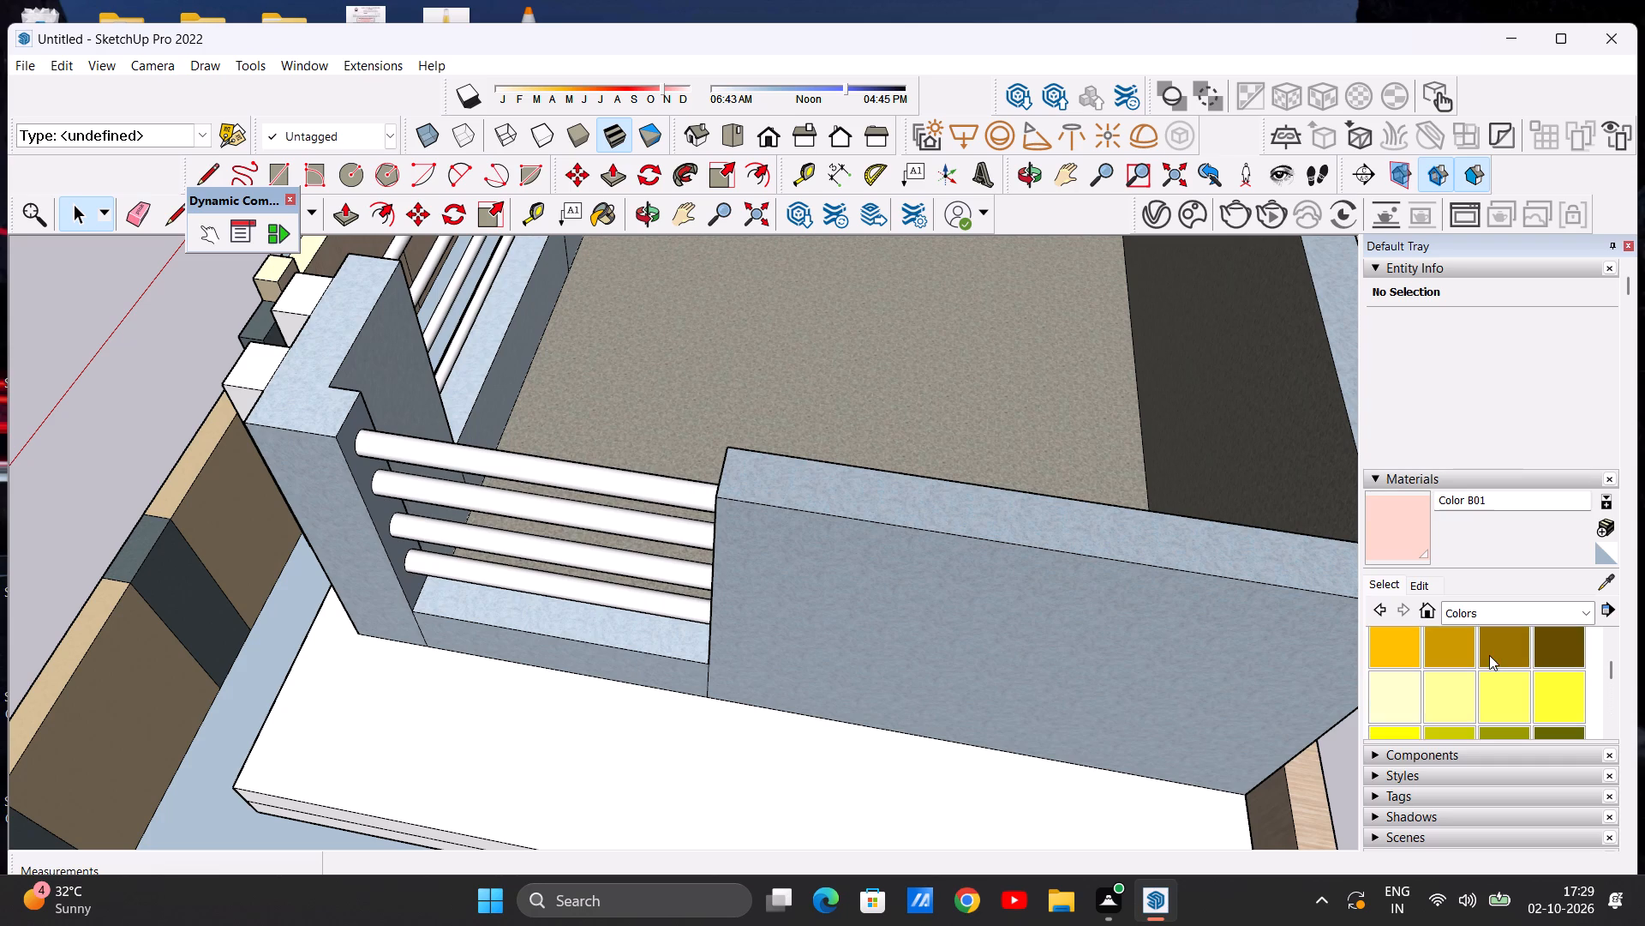
scroll(1489, 655, "up", 2)
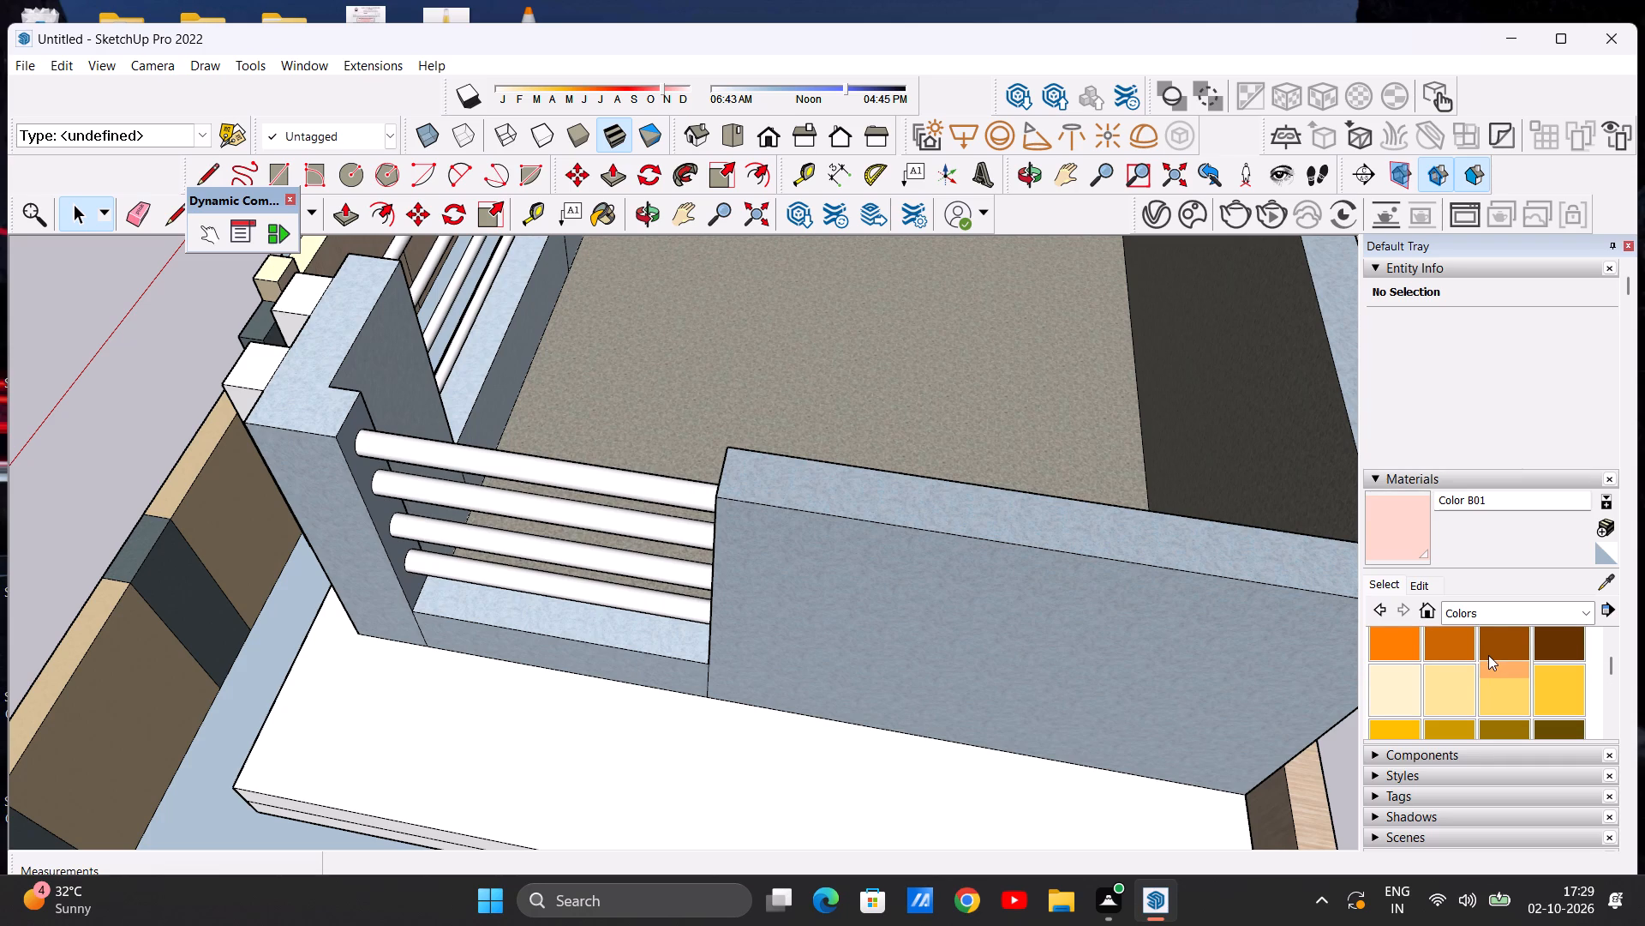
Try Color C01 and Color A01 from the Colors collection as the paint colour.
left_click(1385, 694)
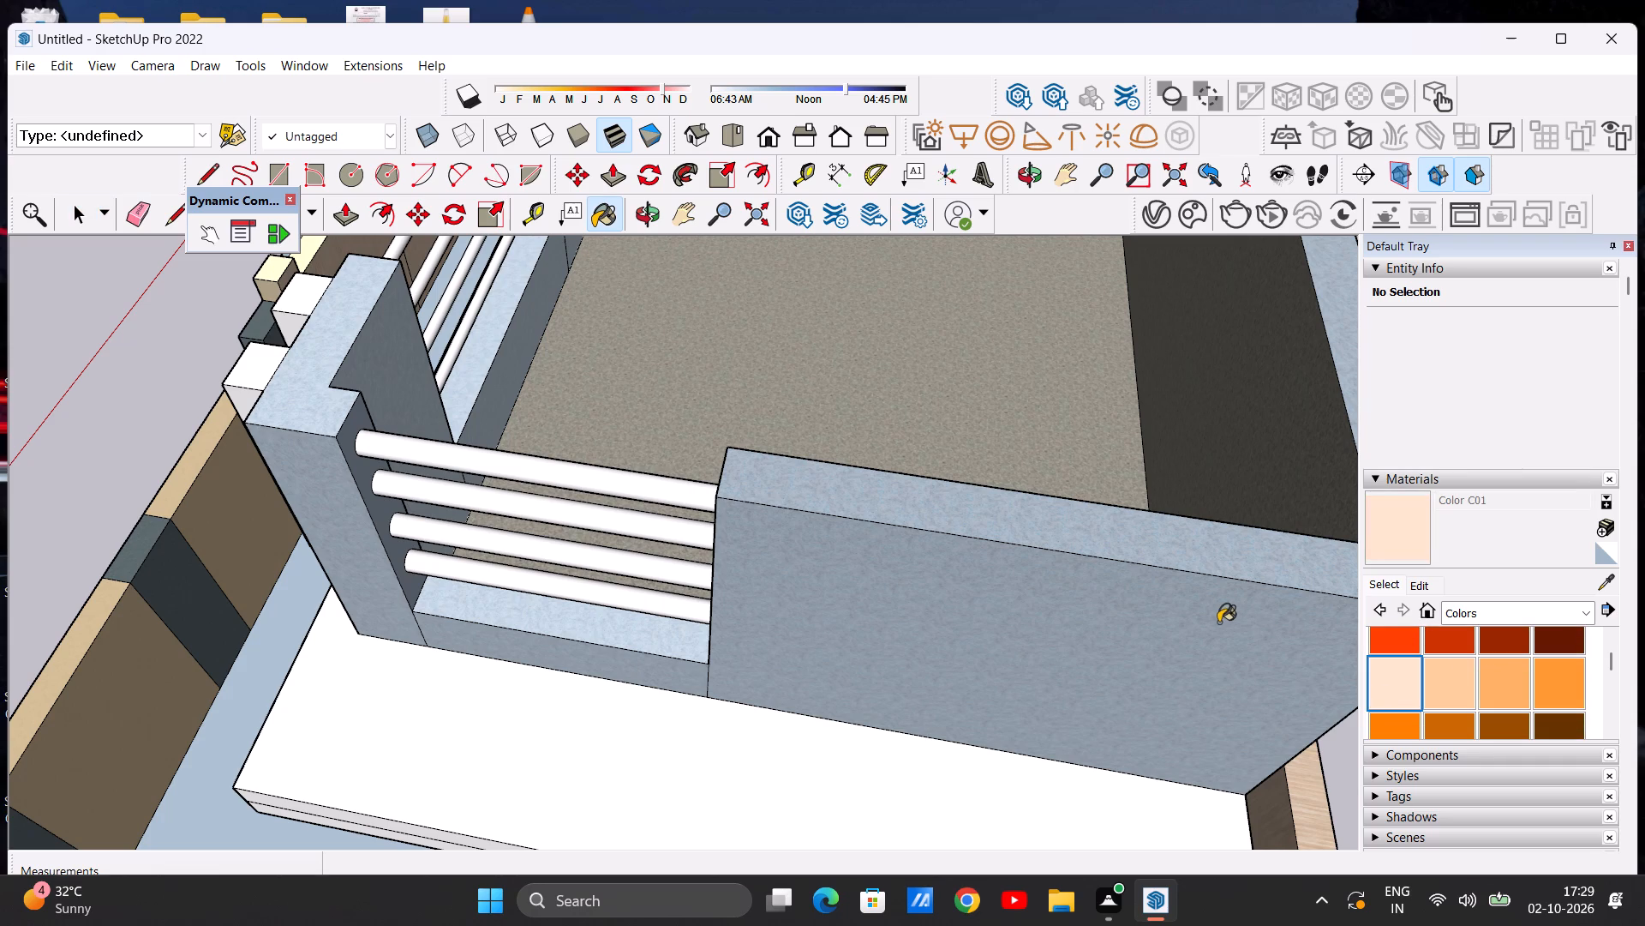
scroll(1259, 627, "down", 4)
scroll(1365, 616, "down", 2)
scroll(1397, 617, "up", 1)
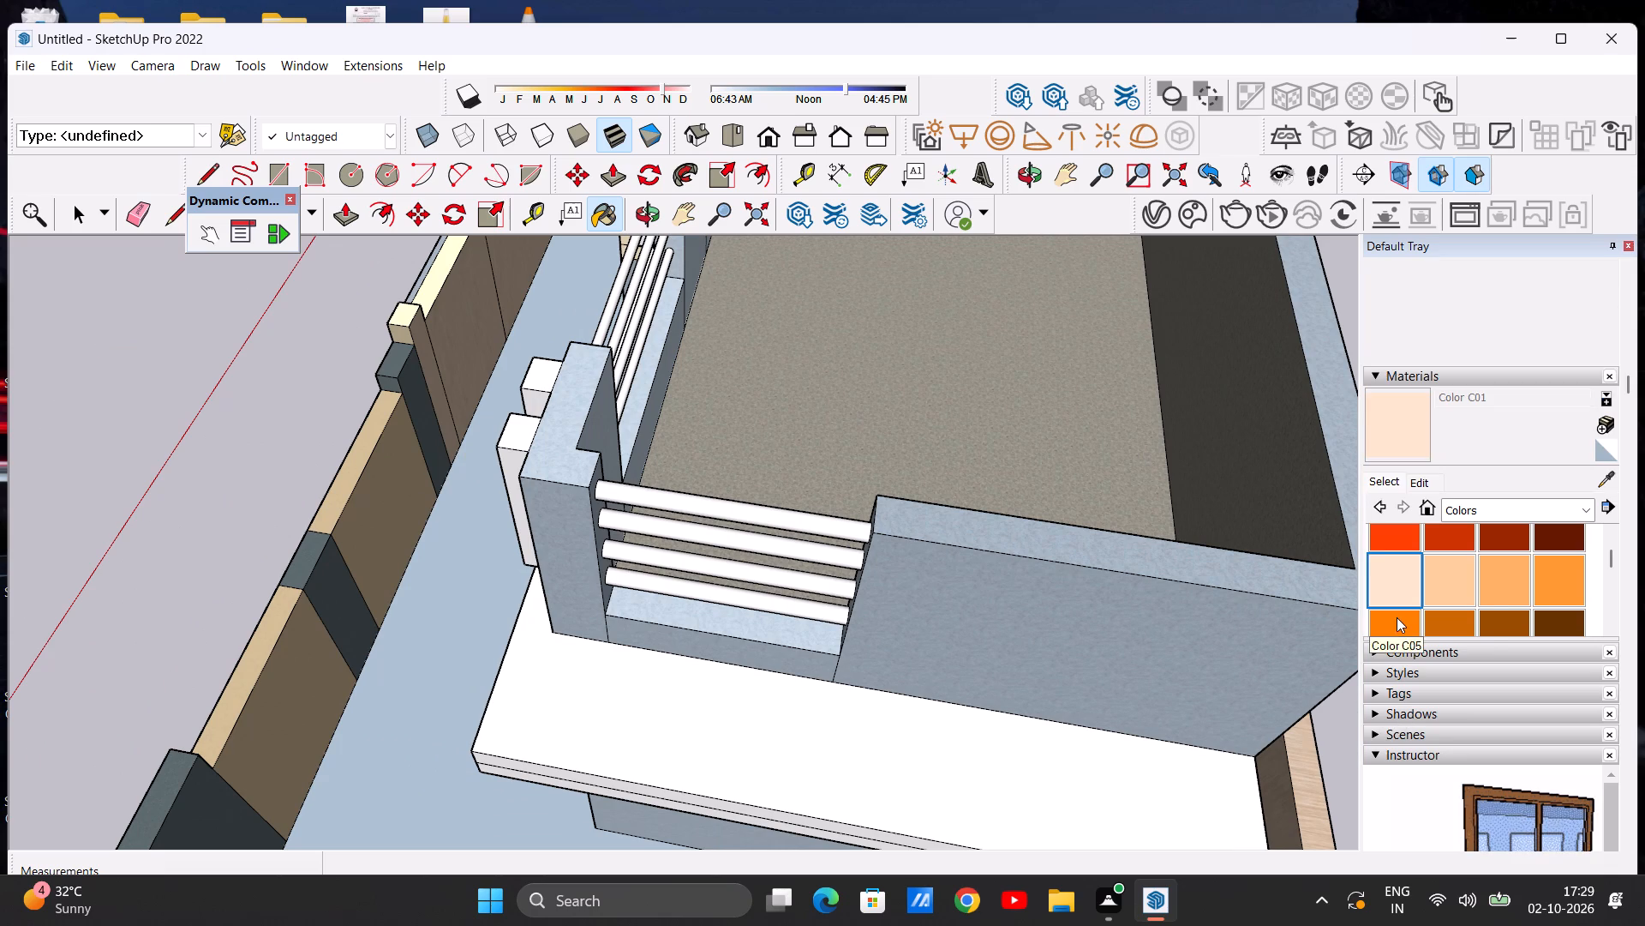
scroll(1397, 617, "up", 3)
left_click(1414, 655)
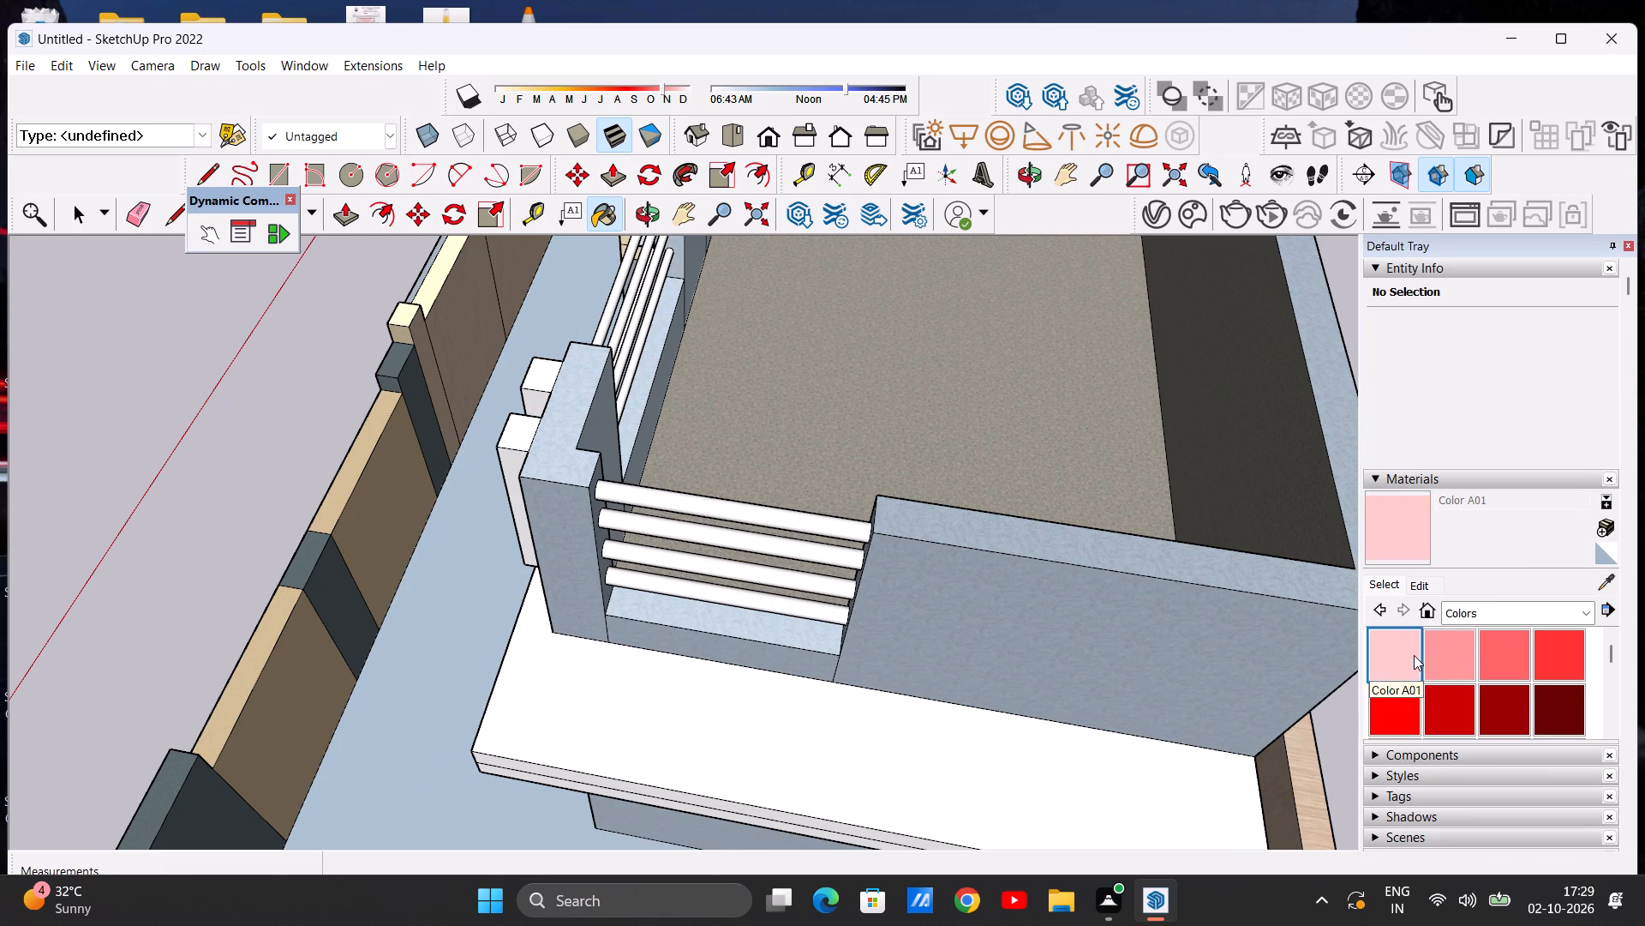
Paint the front and top faces of the railing-side decorative block on the terrace parapet next to the tower with Color B01.
scroll(1414, 661, "down", 1)
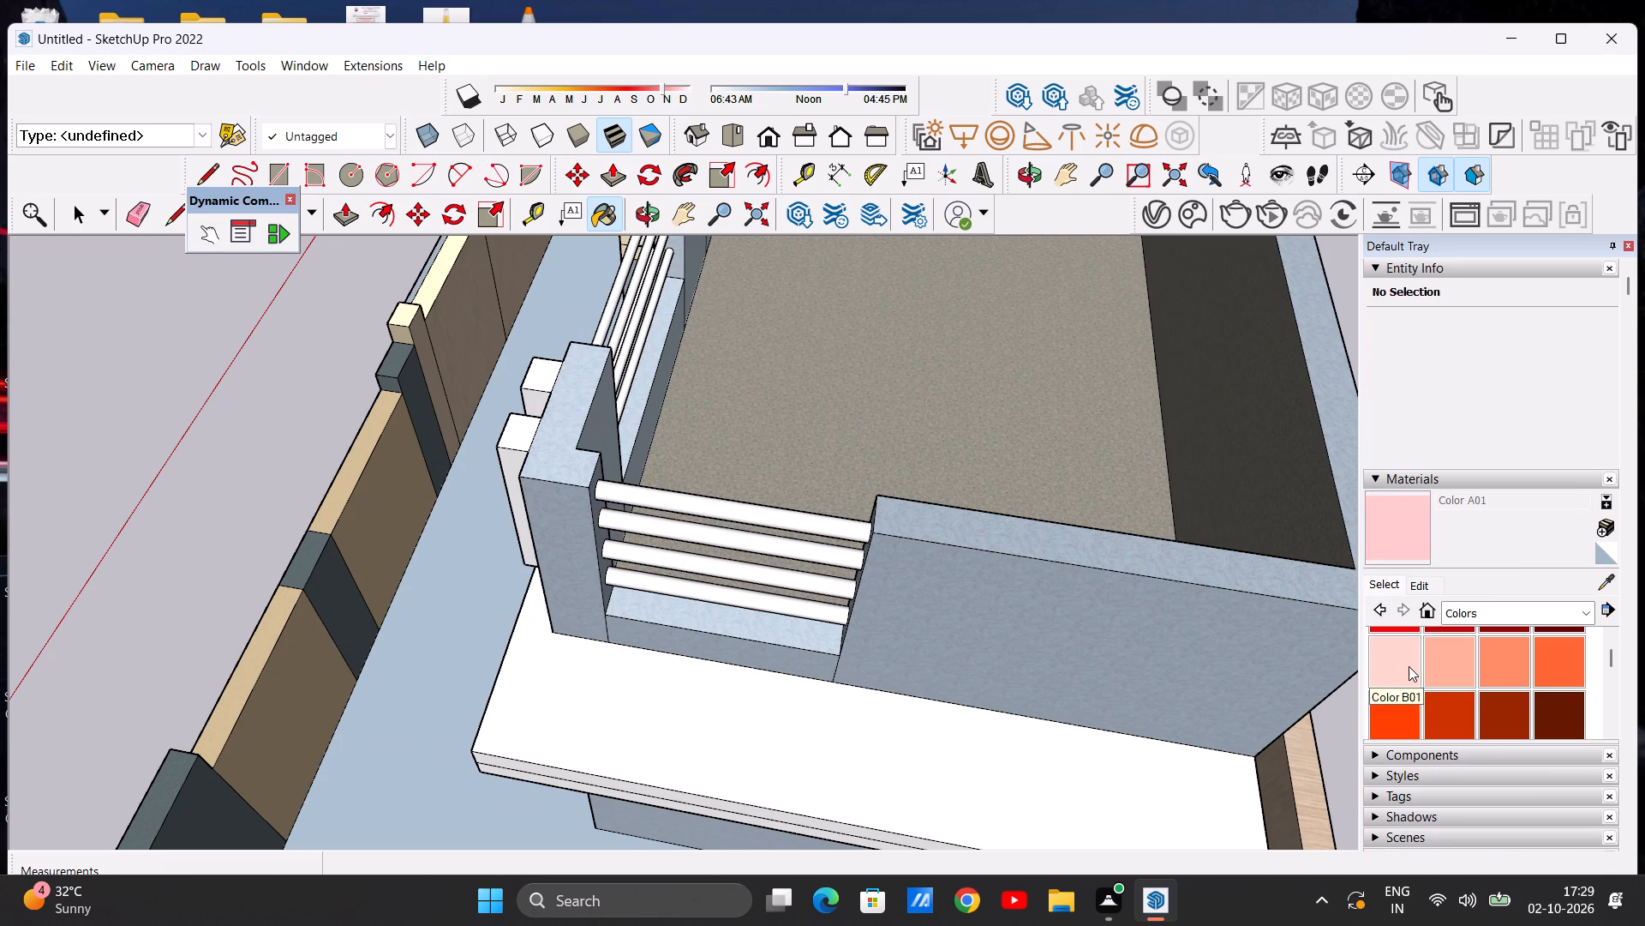
left_click(1403, 666)
left_click(1385, 538)
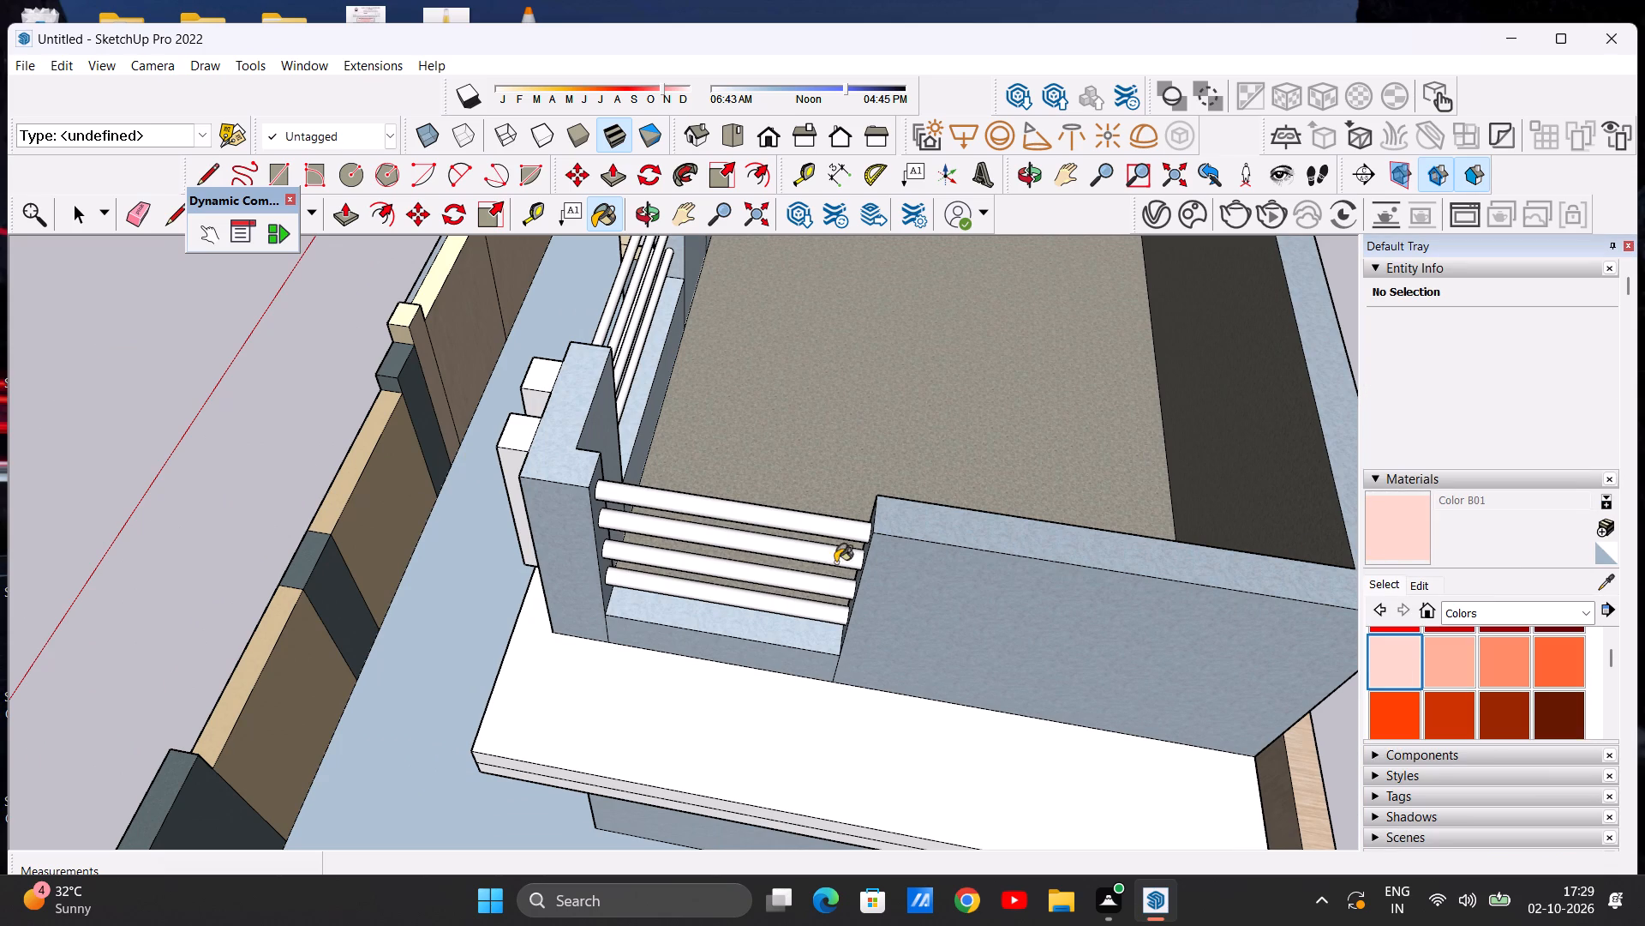
scroll(759, 562, "down", 5)
scroll(883, 558, "down", 2)
middle_click_drag(860, 564, 954, 546)
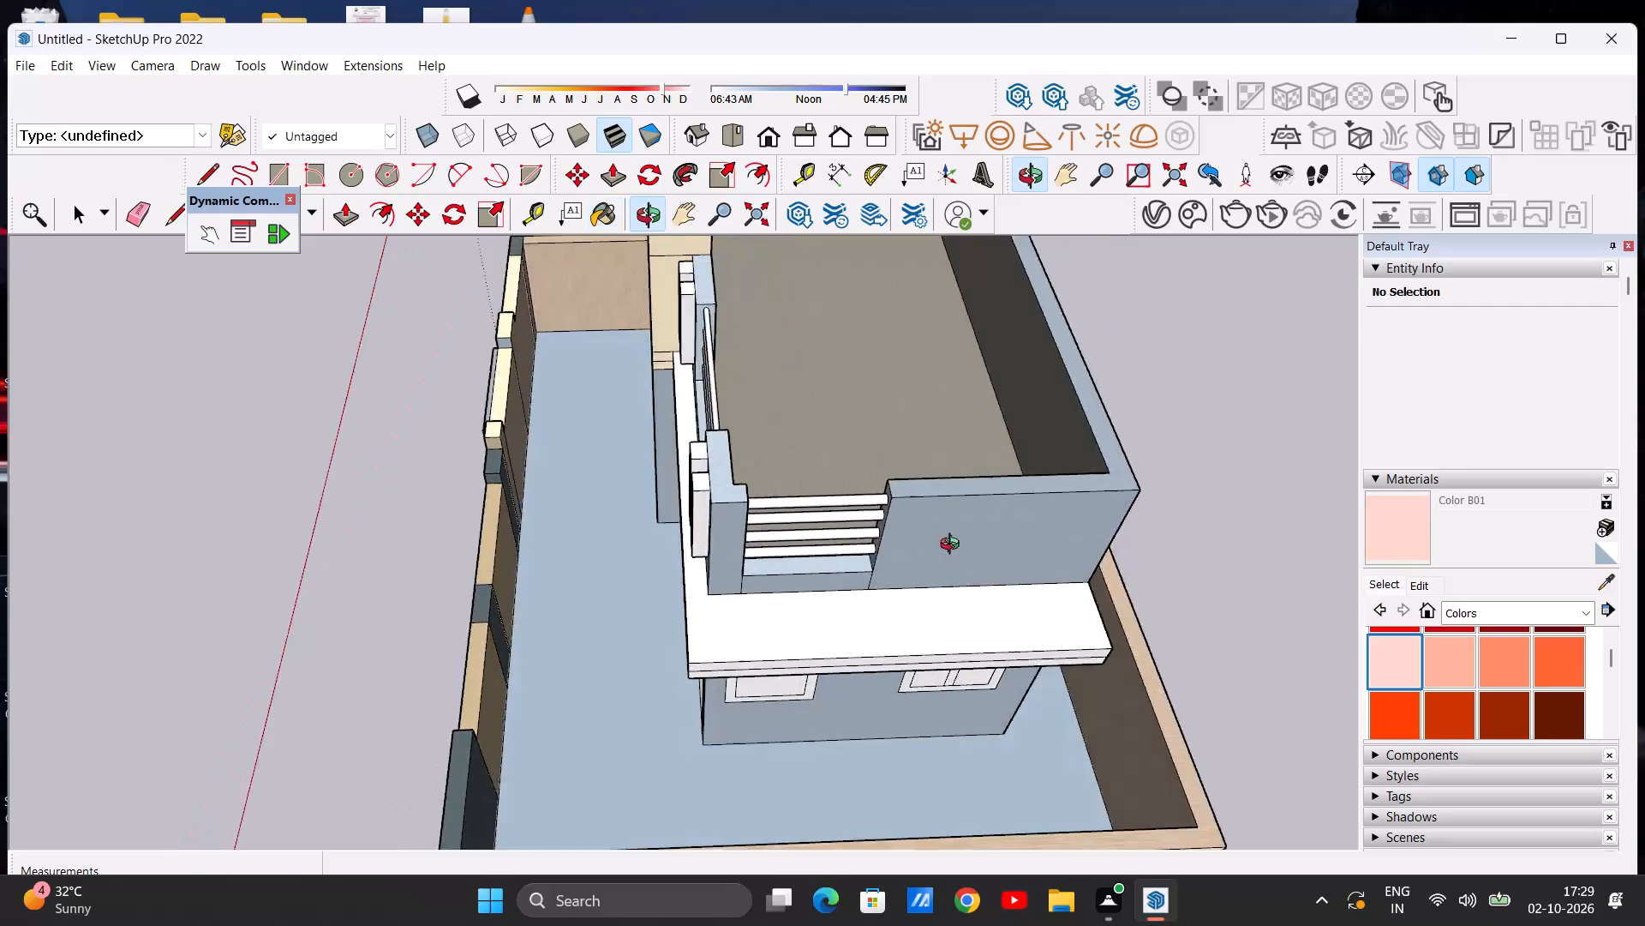
middle_click_drag(954, 546, 1169, 502)
middle_click_drag(697, 544, 1017, 482)
scroll(578, 382, "up", 2)
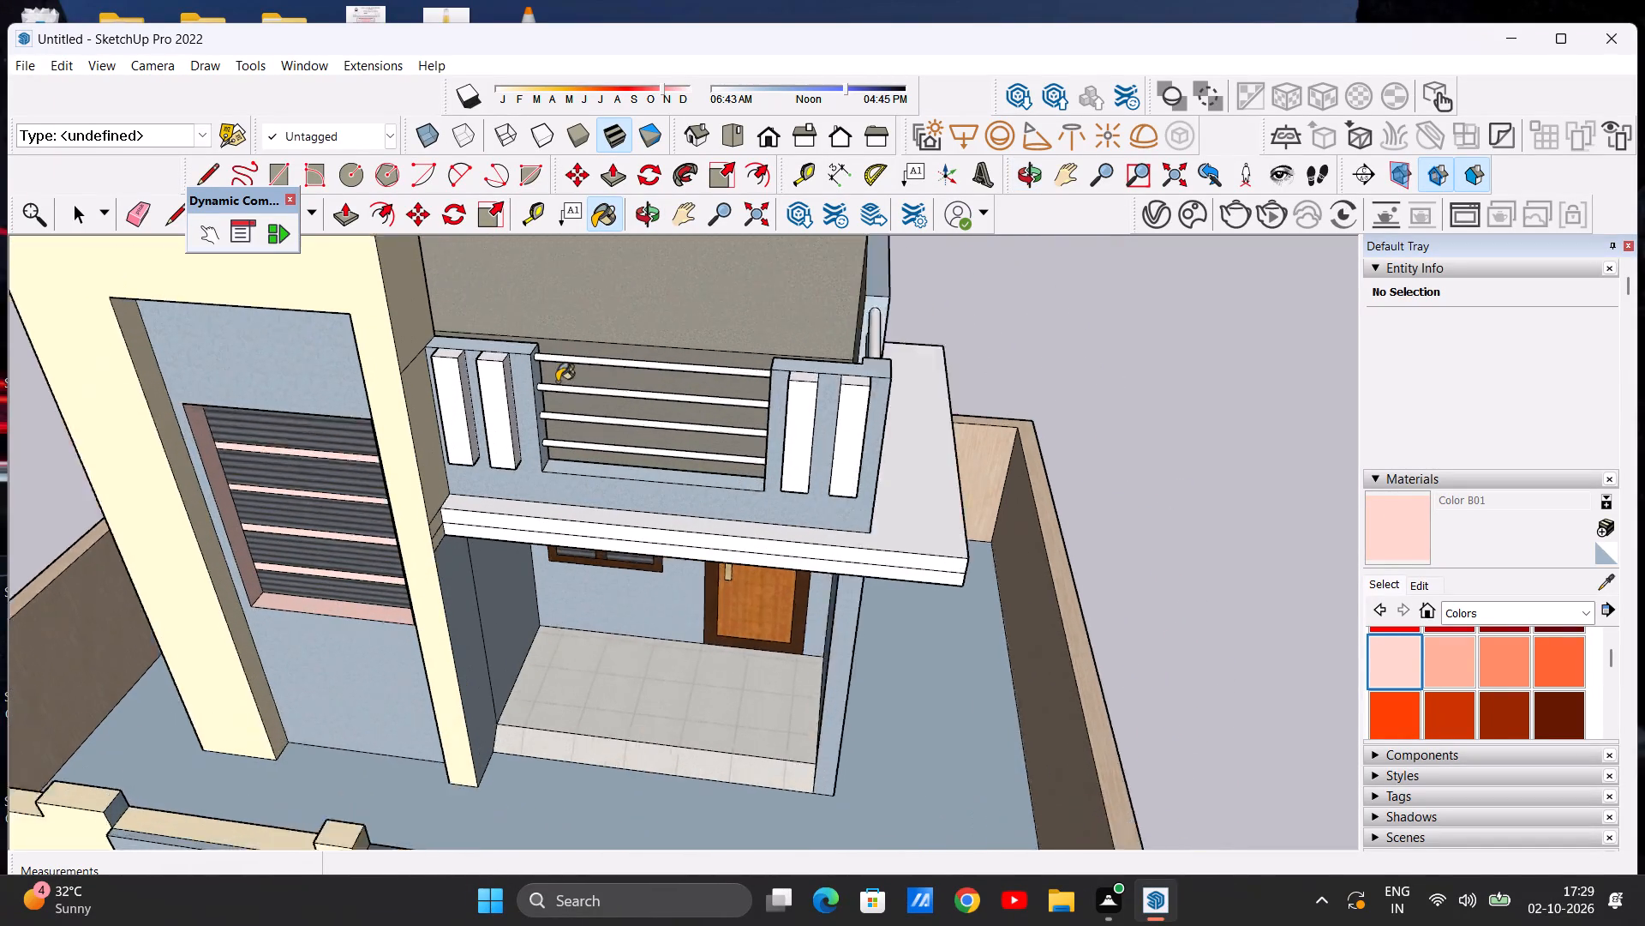
scroll(557, 382, "up", 2)
scroll(435, 394, "up", 5)
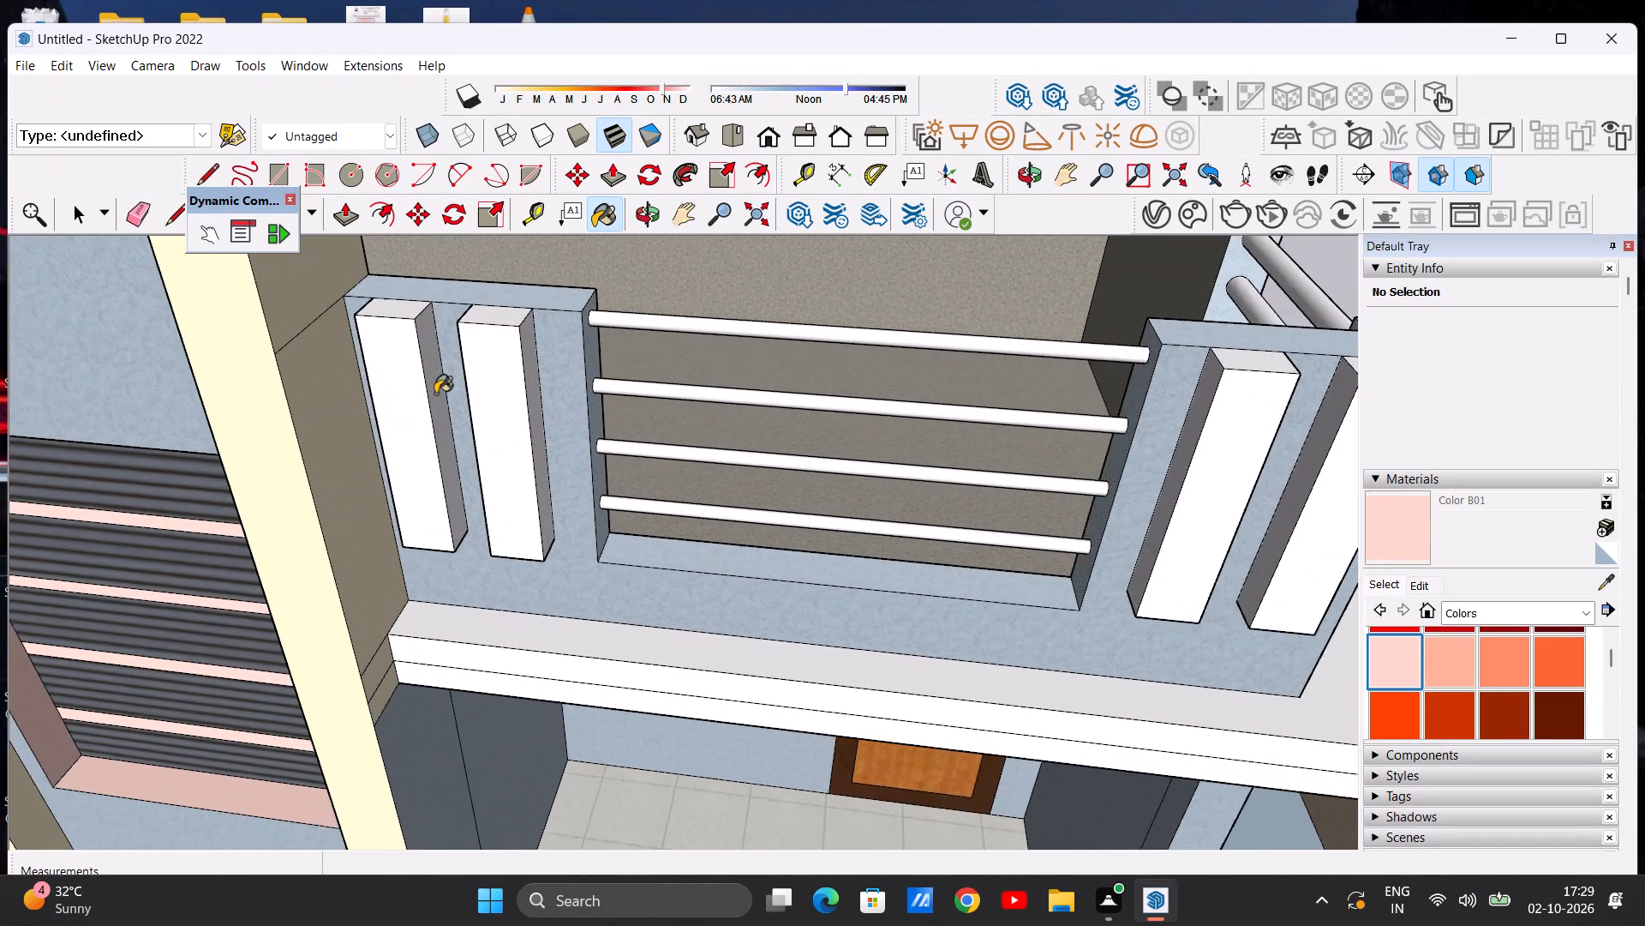
scroll(435, 394, "up", 1)
scroll(470, 406, "down", 3)
middle_click_drag(478, 431, 593, 421)
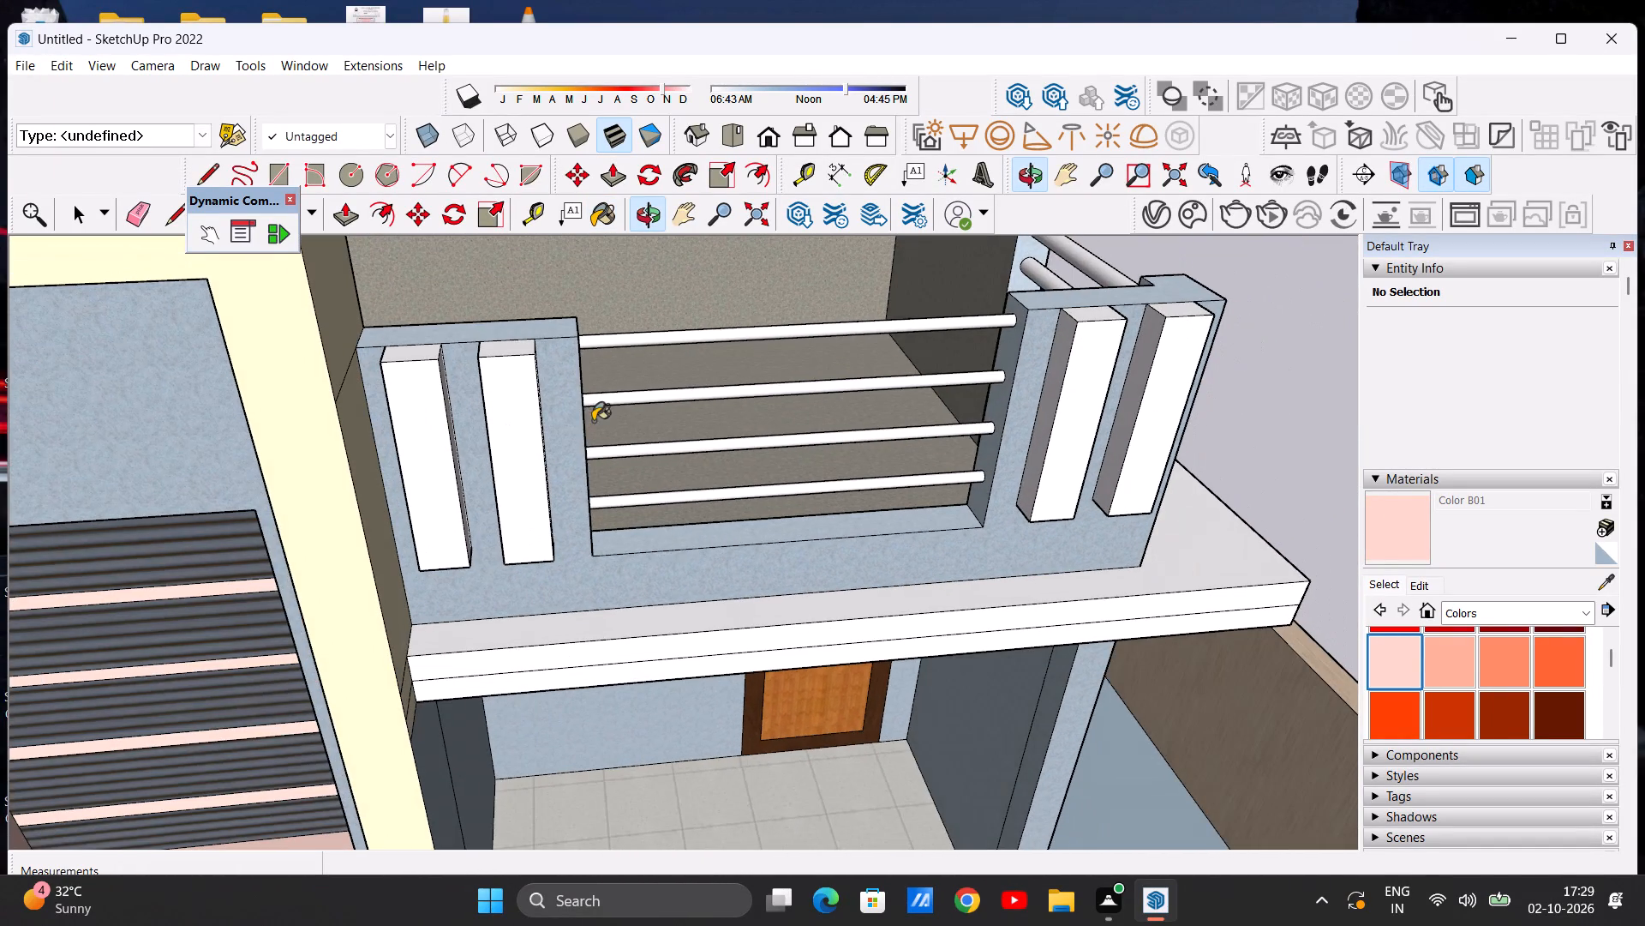
scroll(519, 404, "up", 5)
left_click(519, 404)
scroll(448, 430, "down", 3)
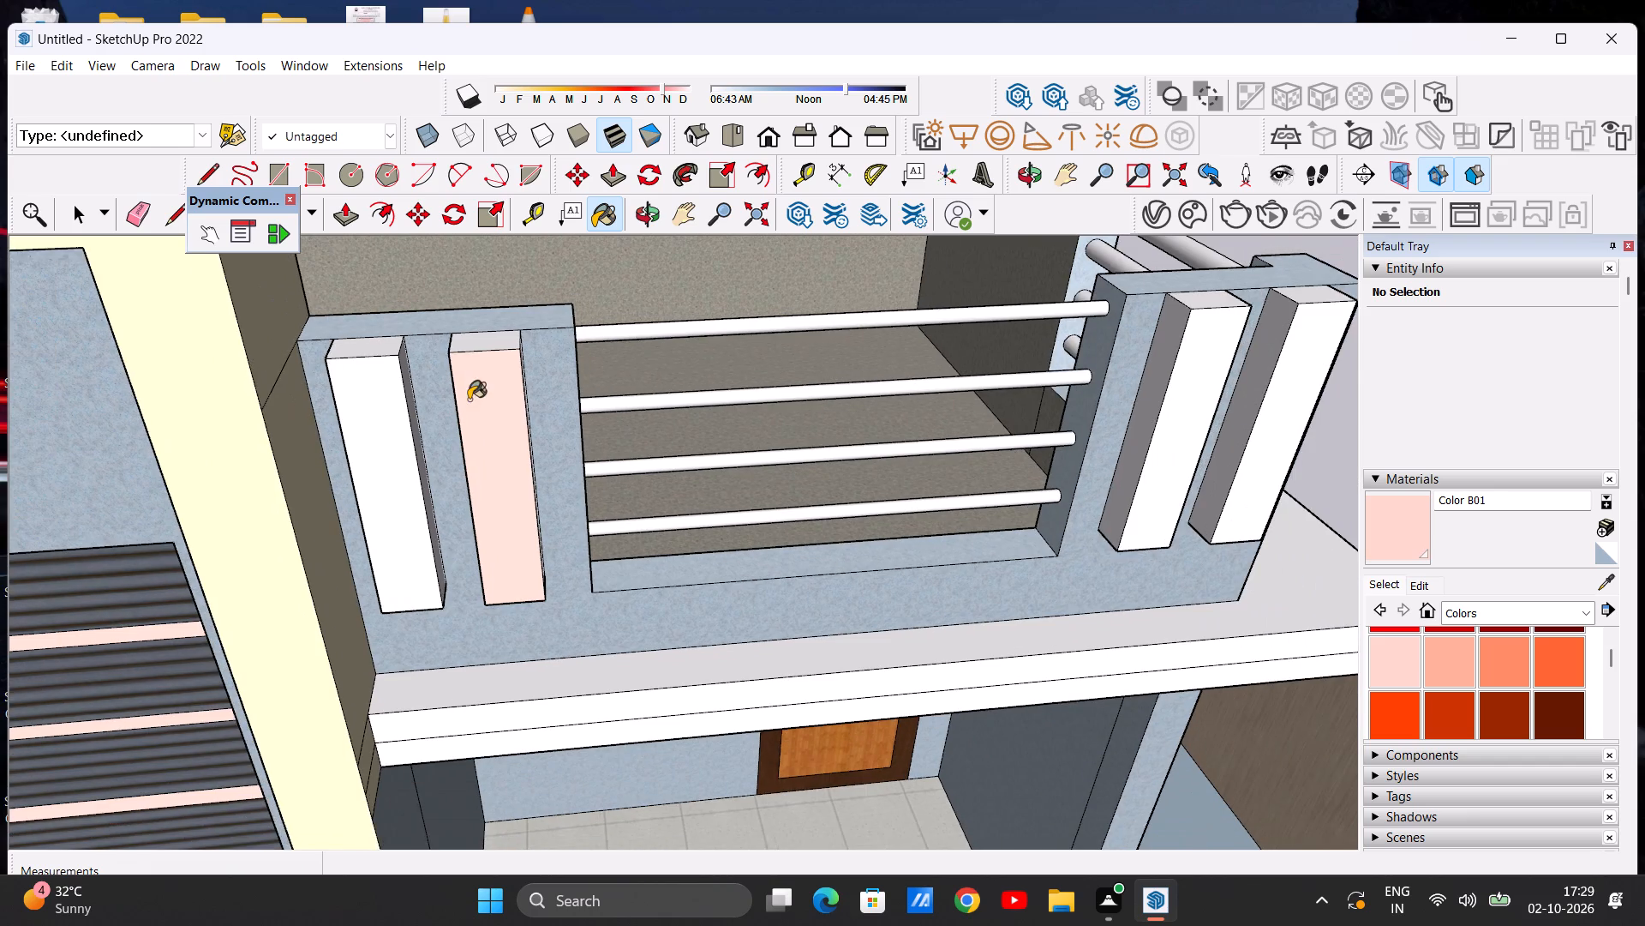
middle_click_drag(469, 400, 473, 469)
scroll(487, 394, "up", 7)
left_click(476, 396)
Paint the undersides of both decorative parapet blocks next to the tower with Color B01.
scroll(493, 424, "down", 14)
middle_click_drag(558, 583, 473, 361)
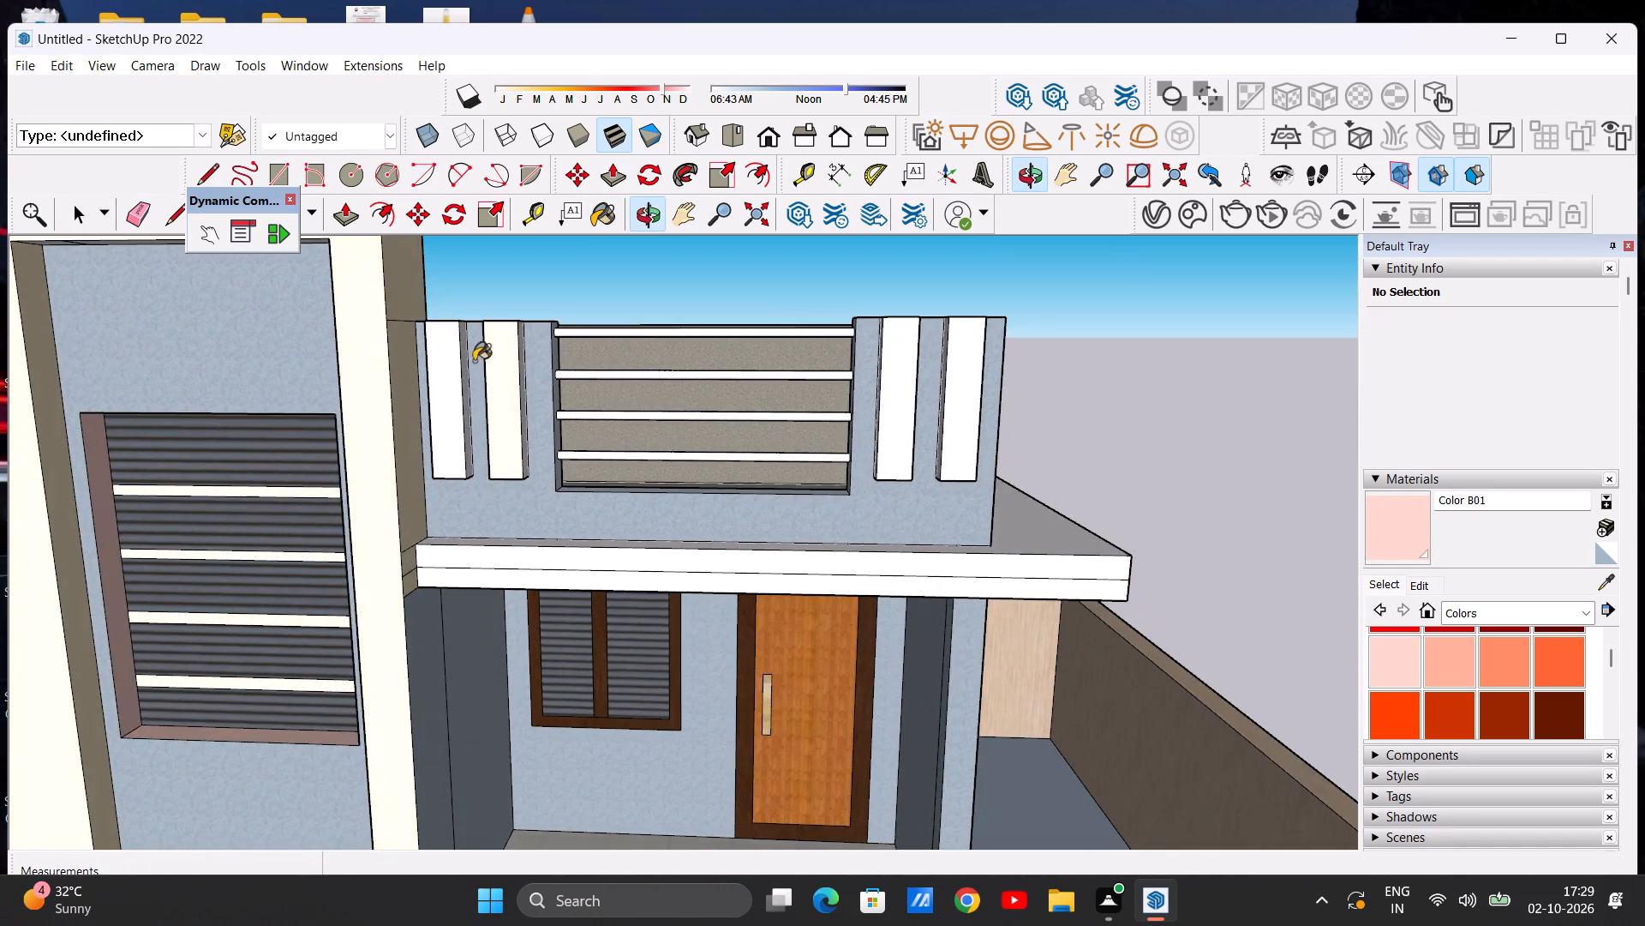
middle_click_drag(511, 531, 527, 458)
scroll(524, 449, "up", 13)
middle_click_drag(505, 553, 485, 496)
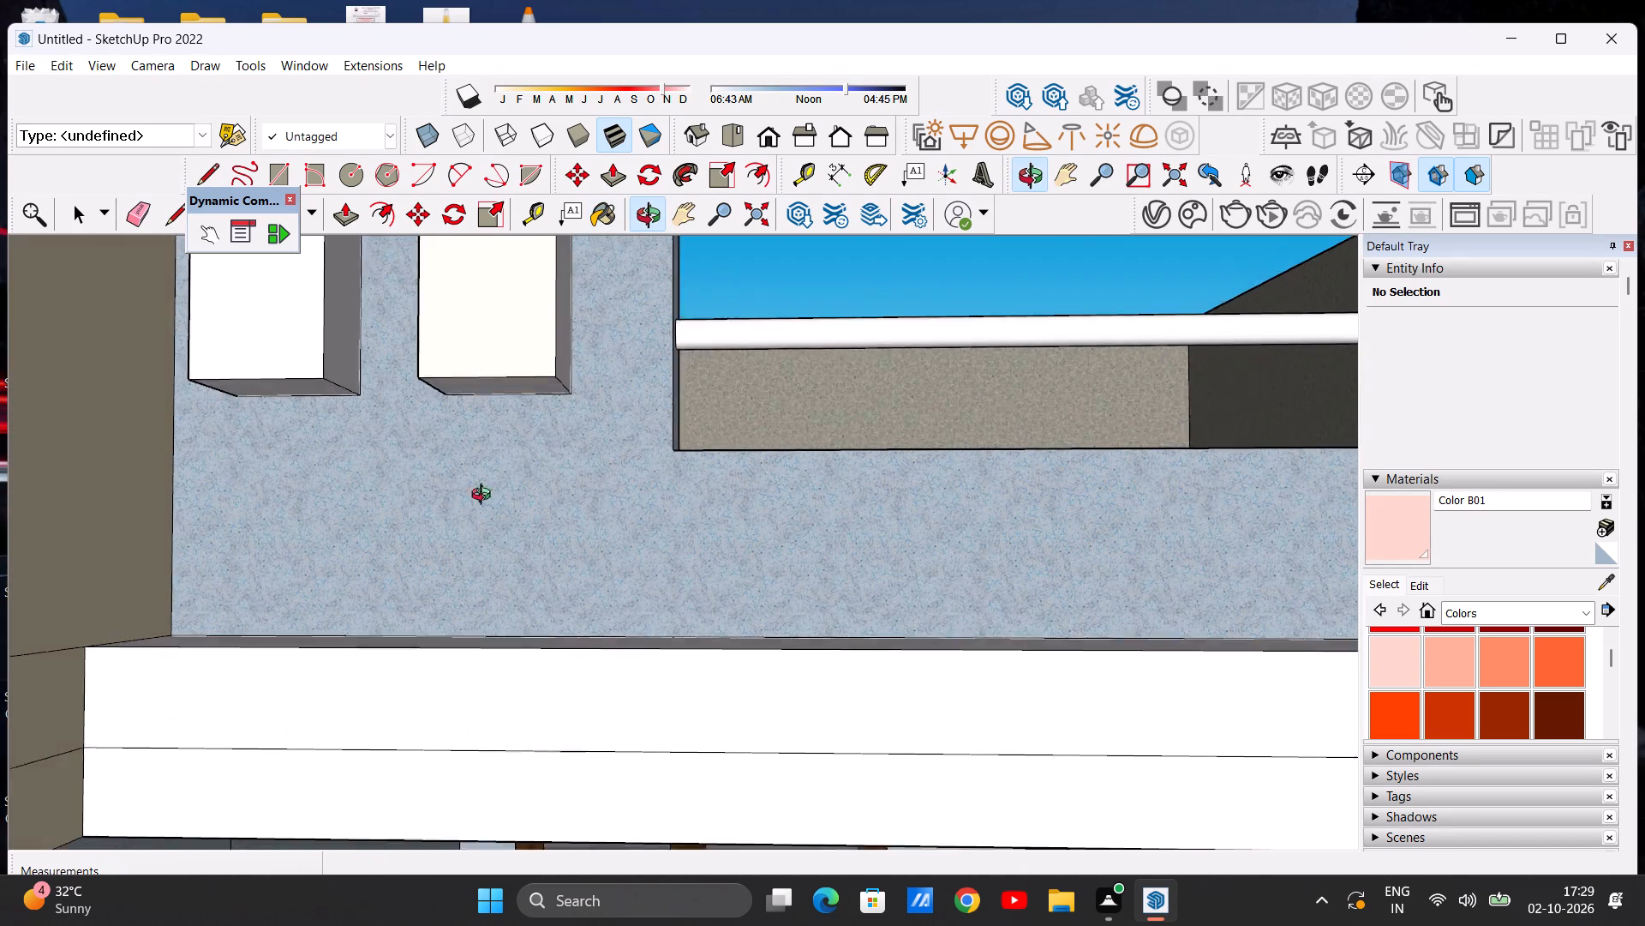
middle_click_drag(485, 496, 492, 377)
scroll(480, 368, "up", 7)
left_click(471, 376)
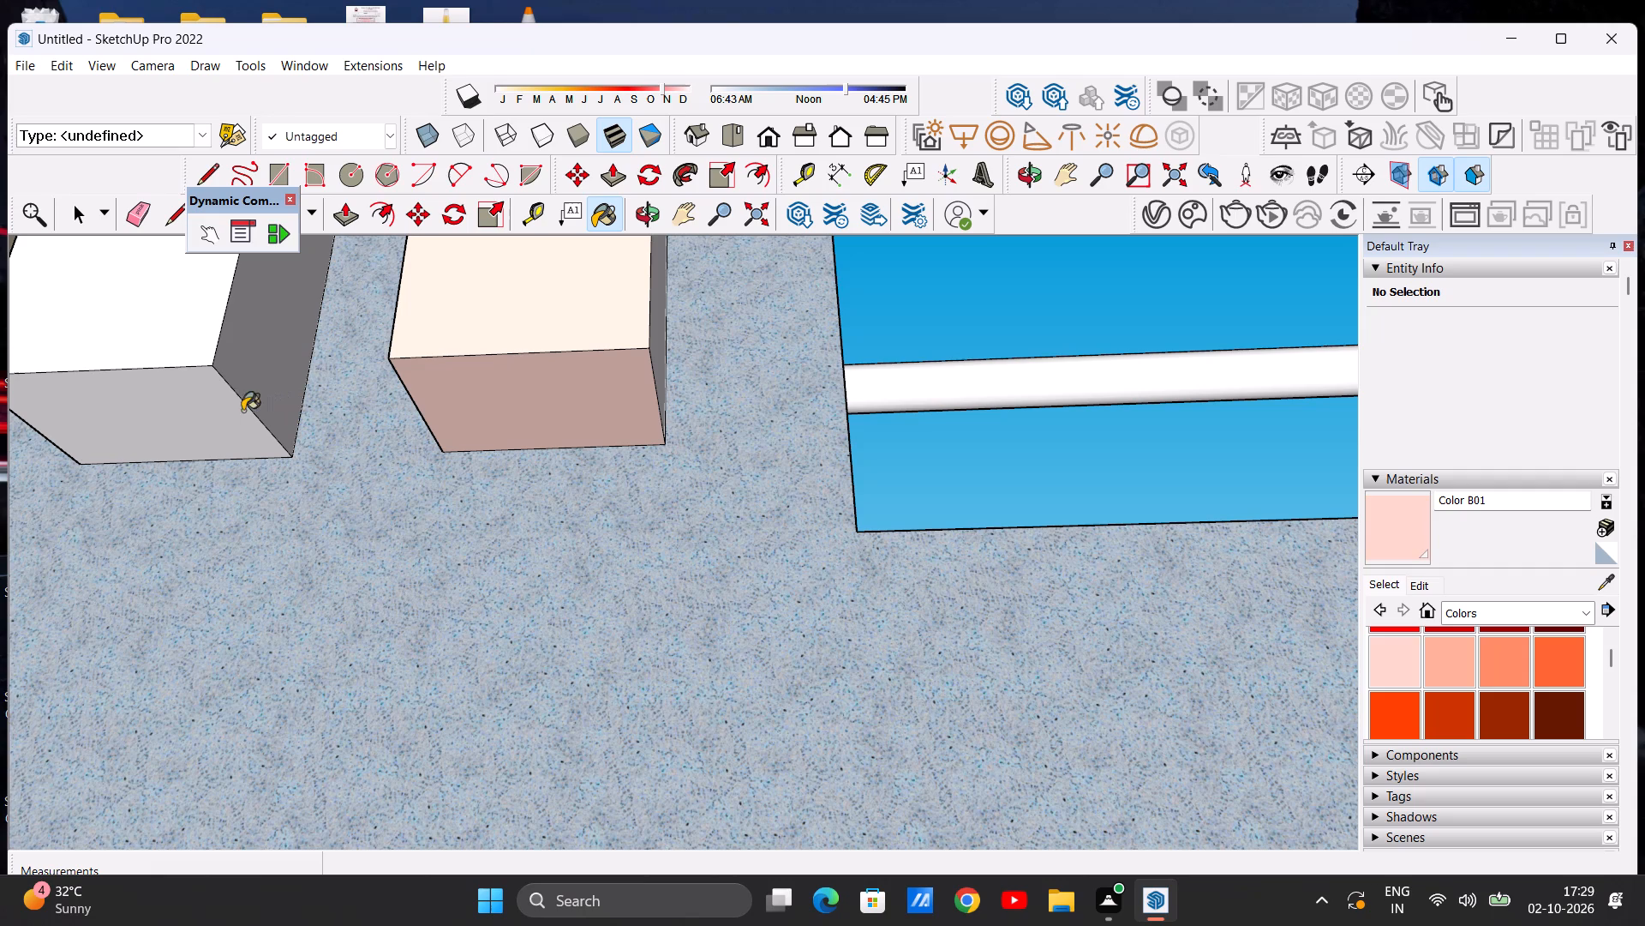
left_click(214, 411)
scroll(528, 454, "down", 15)
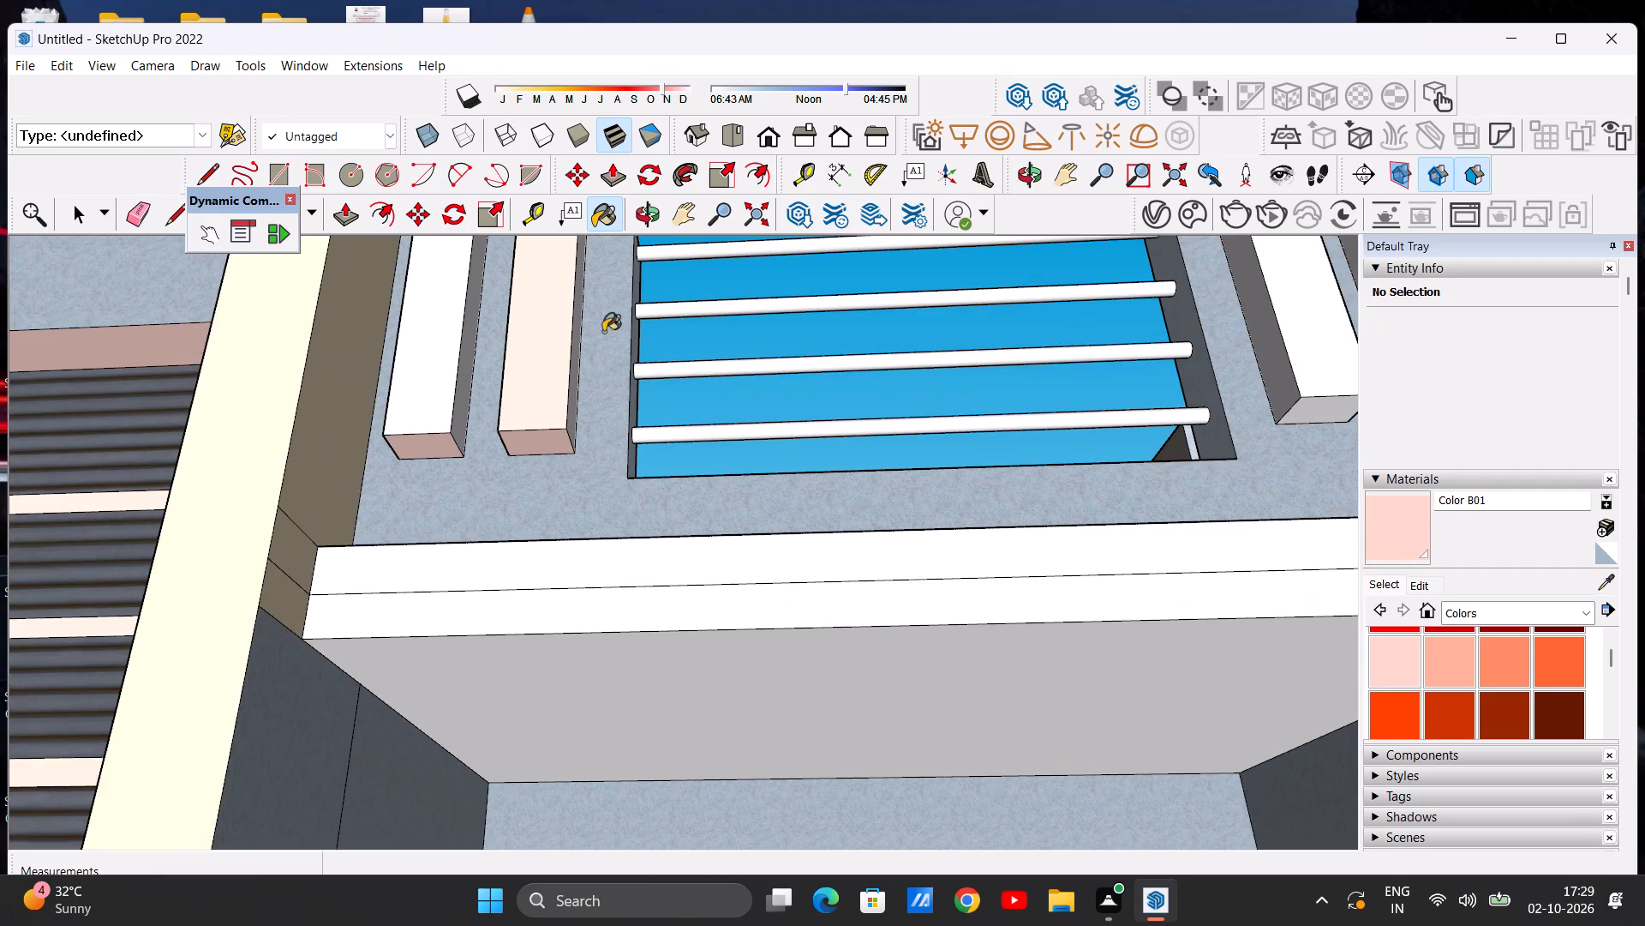
Paint both side faces of the railing-side parapet block near the tower with Color B01.
middle_click_drag(603, 353, 499, 646)
scroll(523, 328, "up", 7)
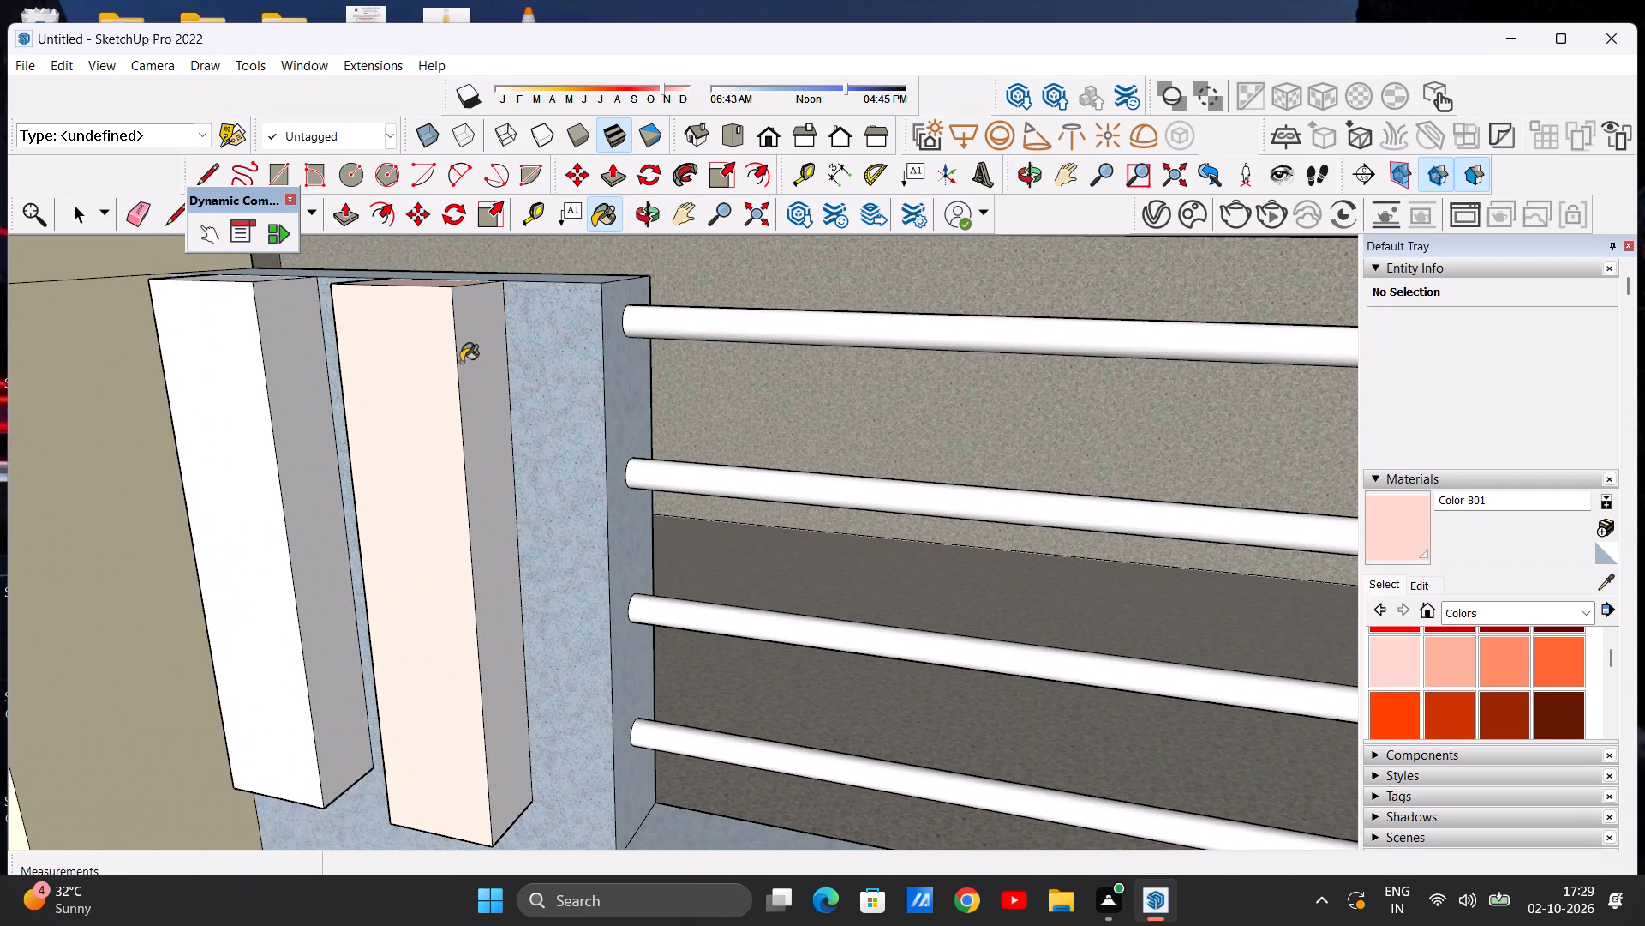
left_click(467, 364)
scroll(568, 425, "down", 12)
middle_click_drag(361, 401, 805, 376)
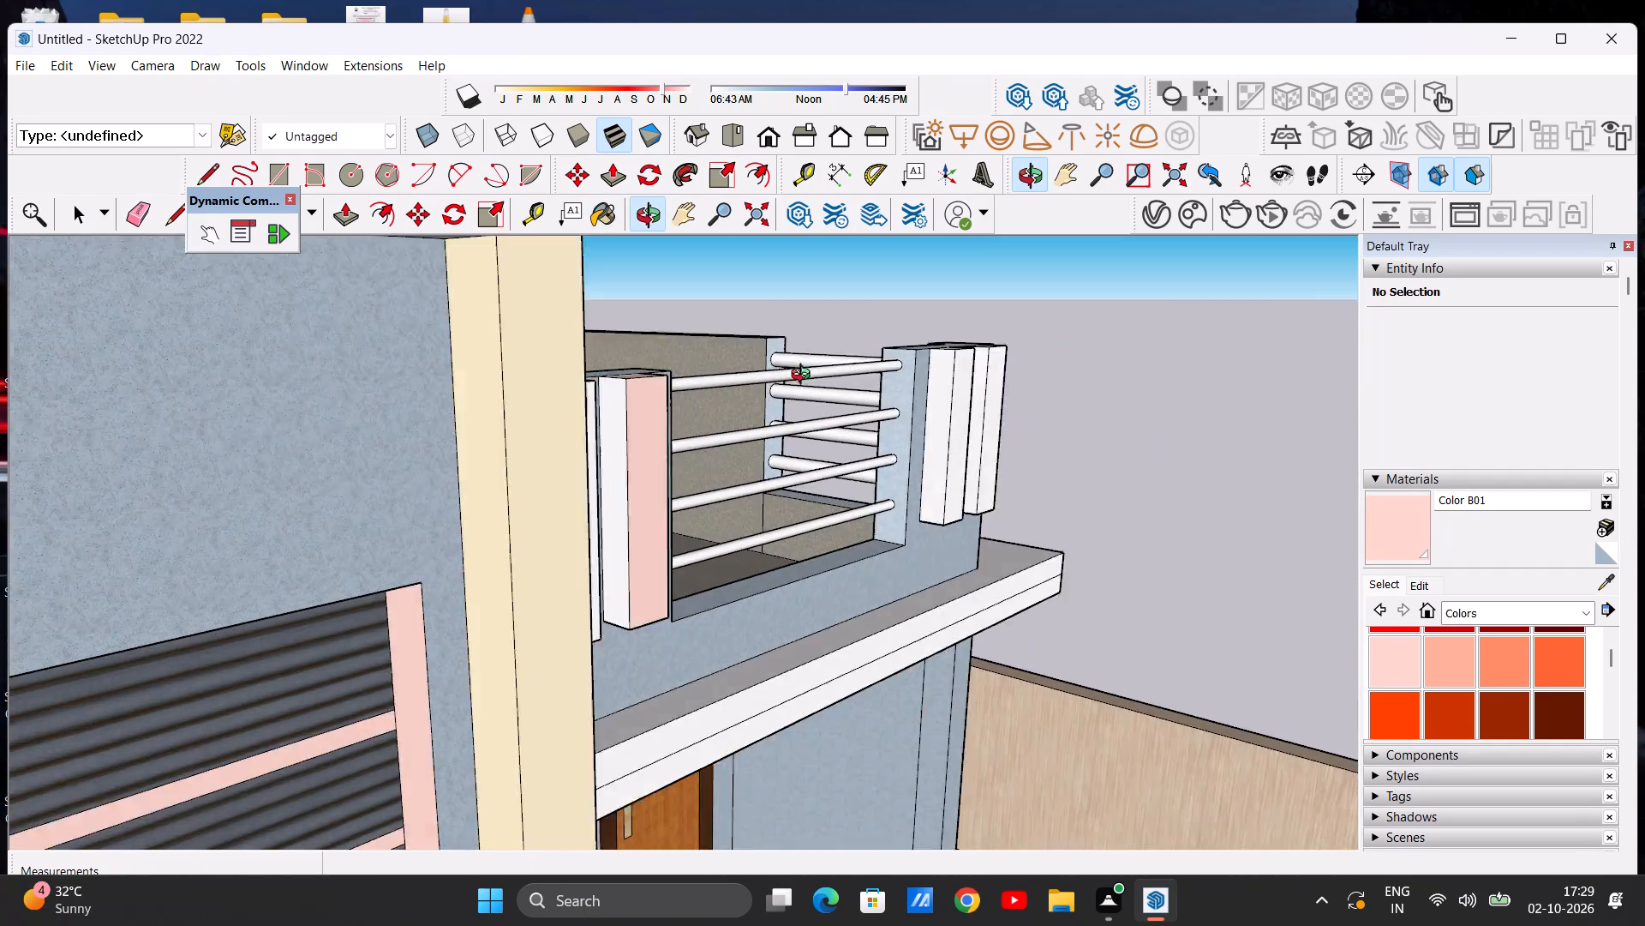
middle_click_drag(805, 376, 759, 380)
scroll(625, 403, "up", 12)
left_click(566, 404)
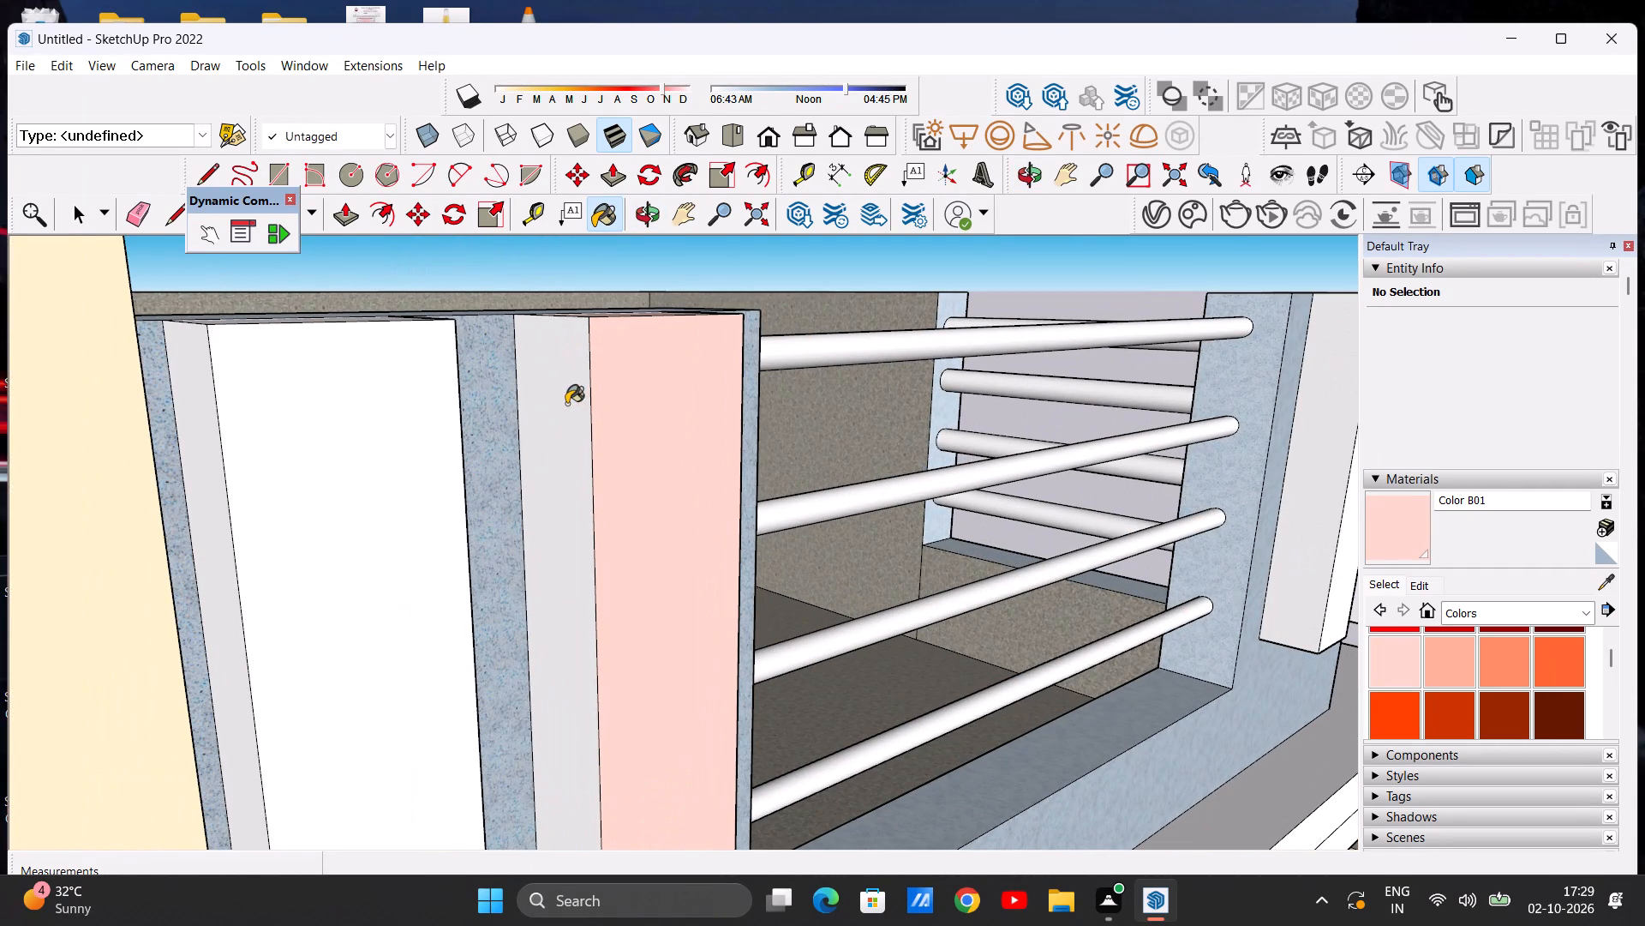
Paint the front and top faces of the parapet block closest to the tower with Color B01.
left_click(426, 470)
scroll(496, 410, "down", 9)
middle_click_drag(705, 361, 555, 391)
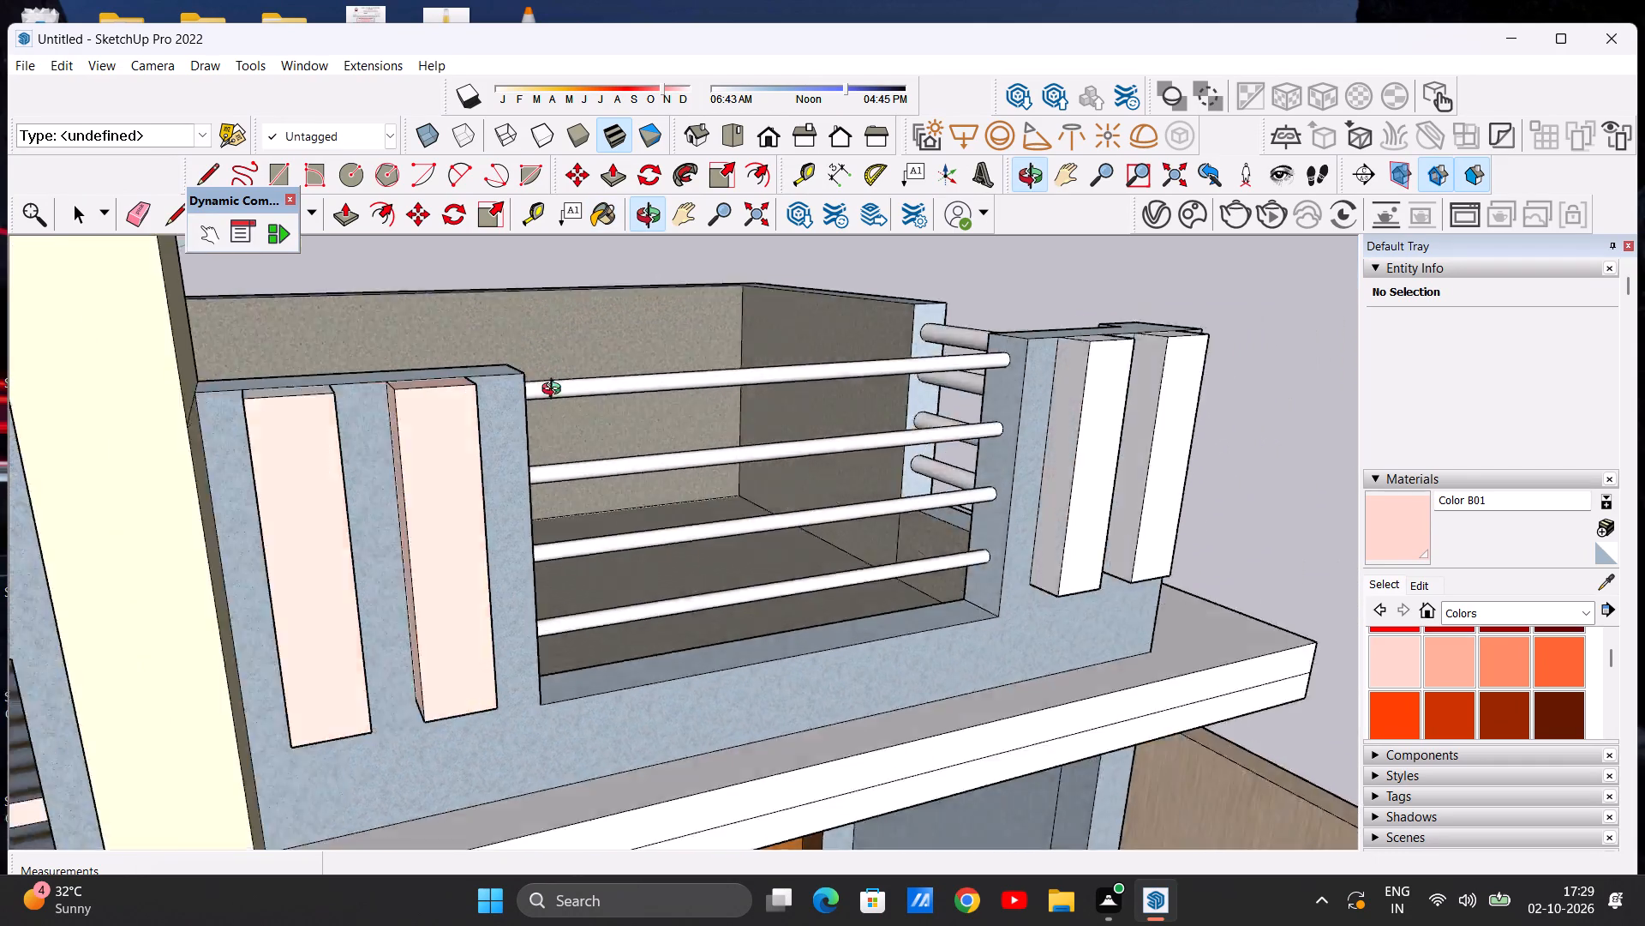
middle_click_drag(555, 391, 508, 519)
scroll(194, 573, "up", 6)
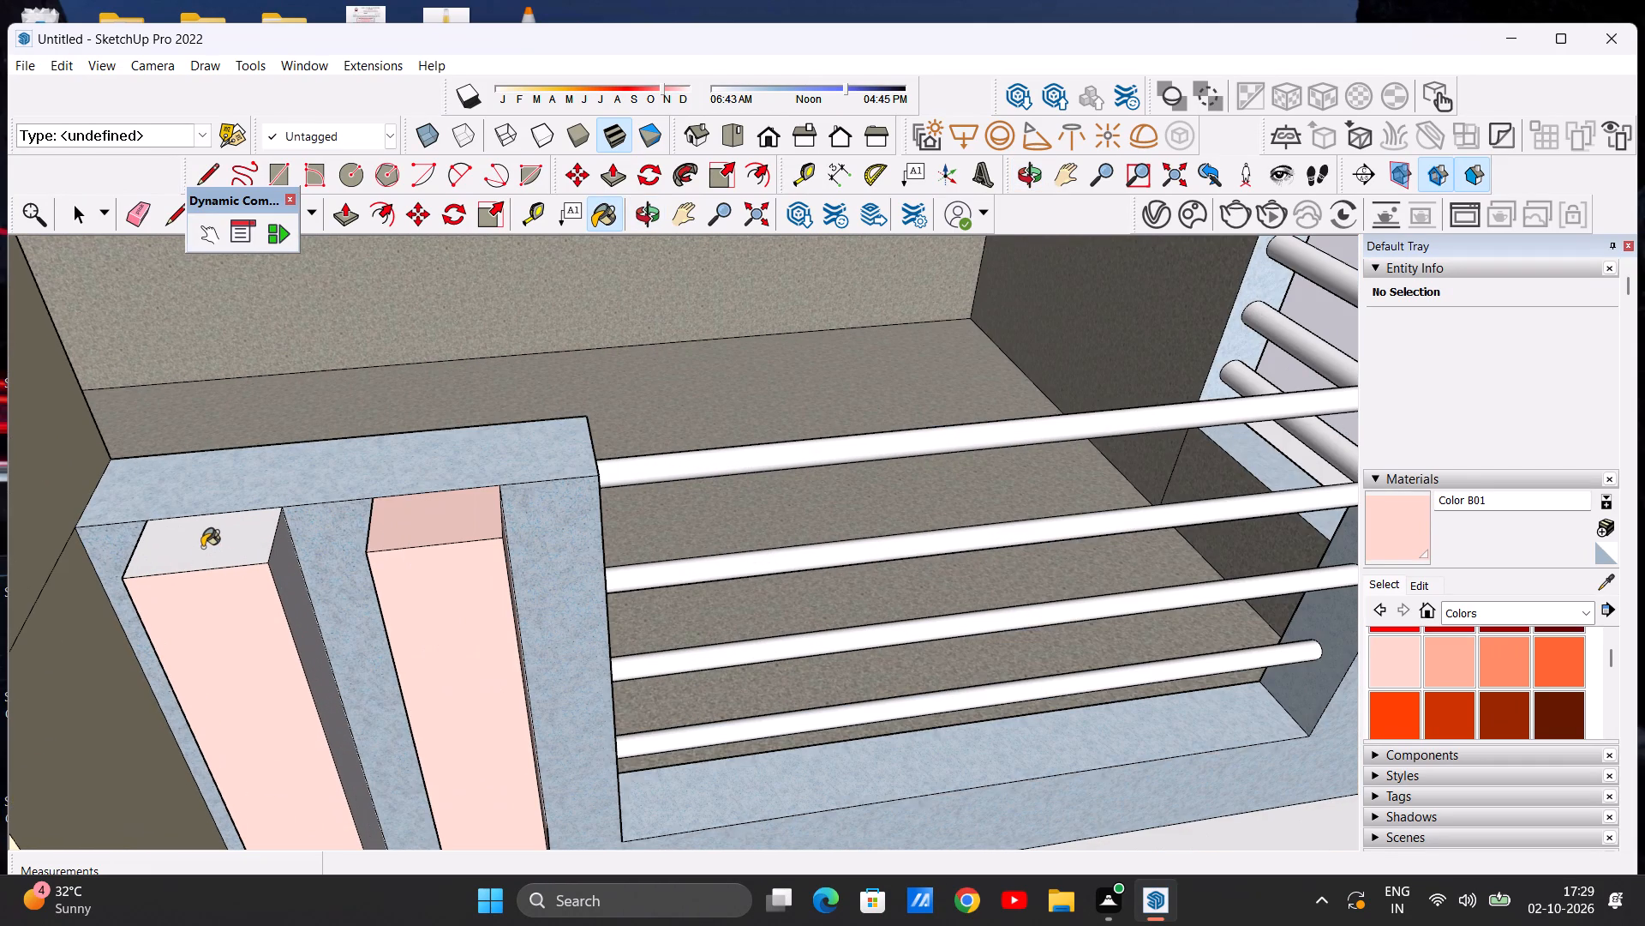
left_click(202, 546)
Paint both side faces of the parapet block closest to the tower with Color B01.
scroll(211, 537, "down", 4)
scroll(285, 659, "up", 7)
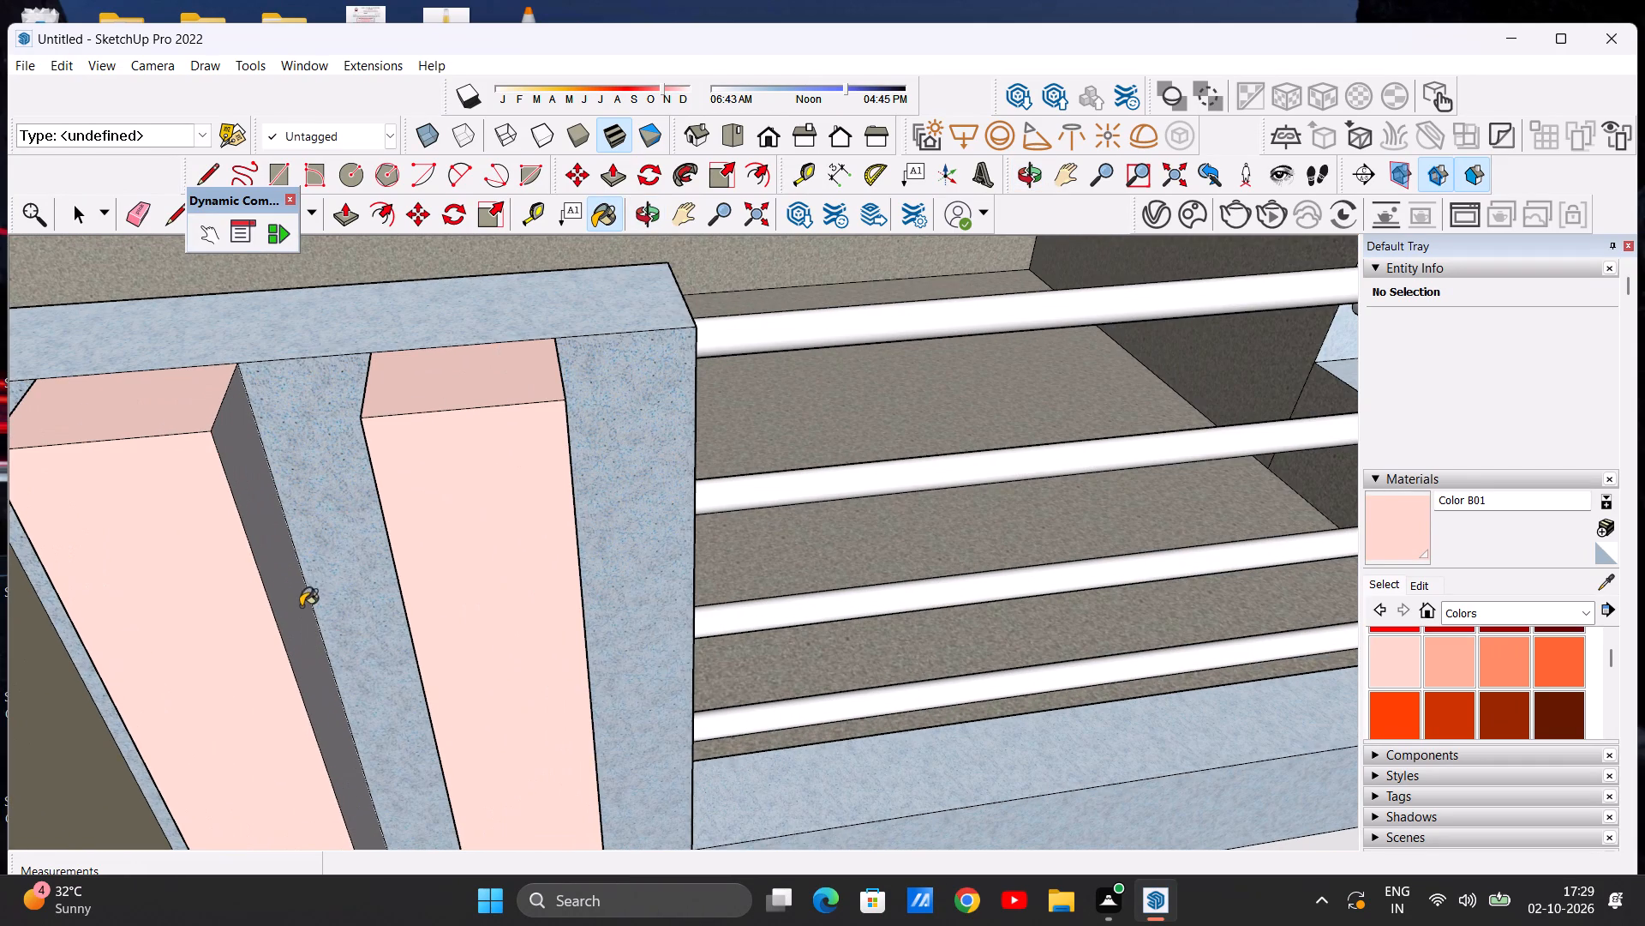
left_click(275, 607)
scroll(371, 591, "down", 4)
scroll(490, 562, "down", 5)
middle_click_drag(365, 632, 535, 526)
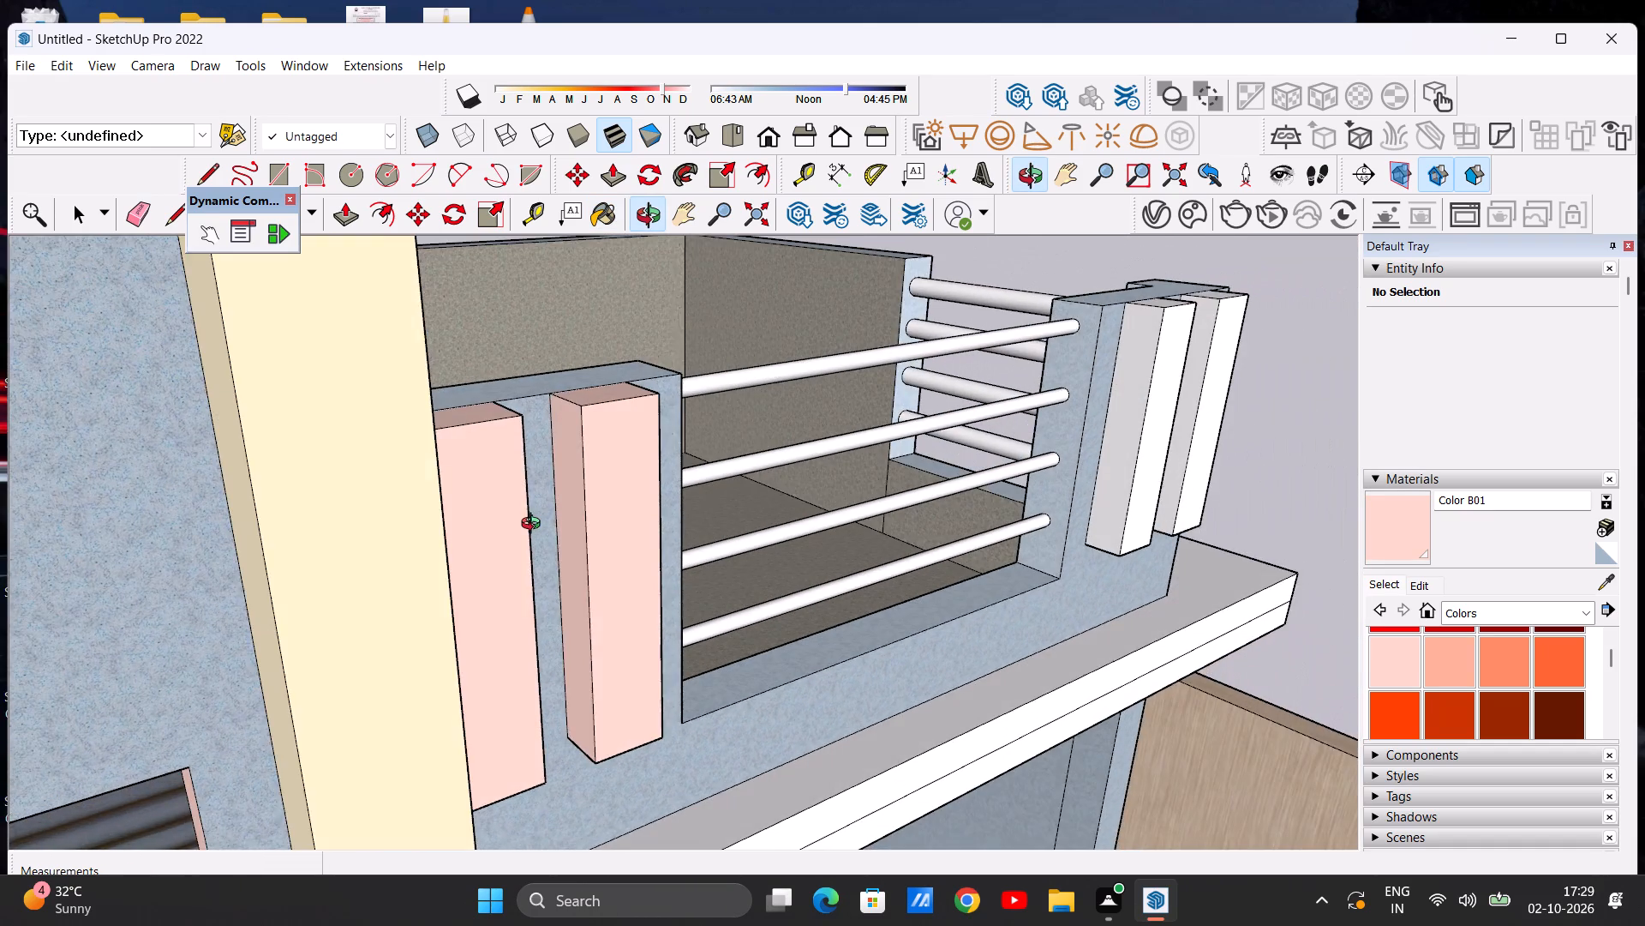
middle_click_drag(535, 526, 474, 520)
scroll(371, 521, "up", 13)
left_click(367, 508)
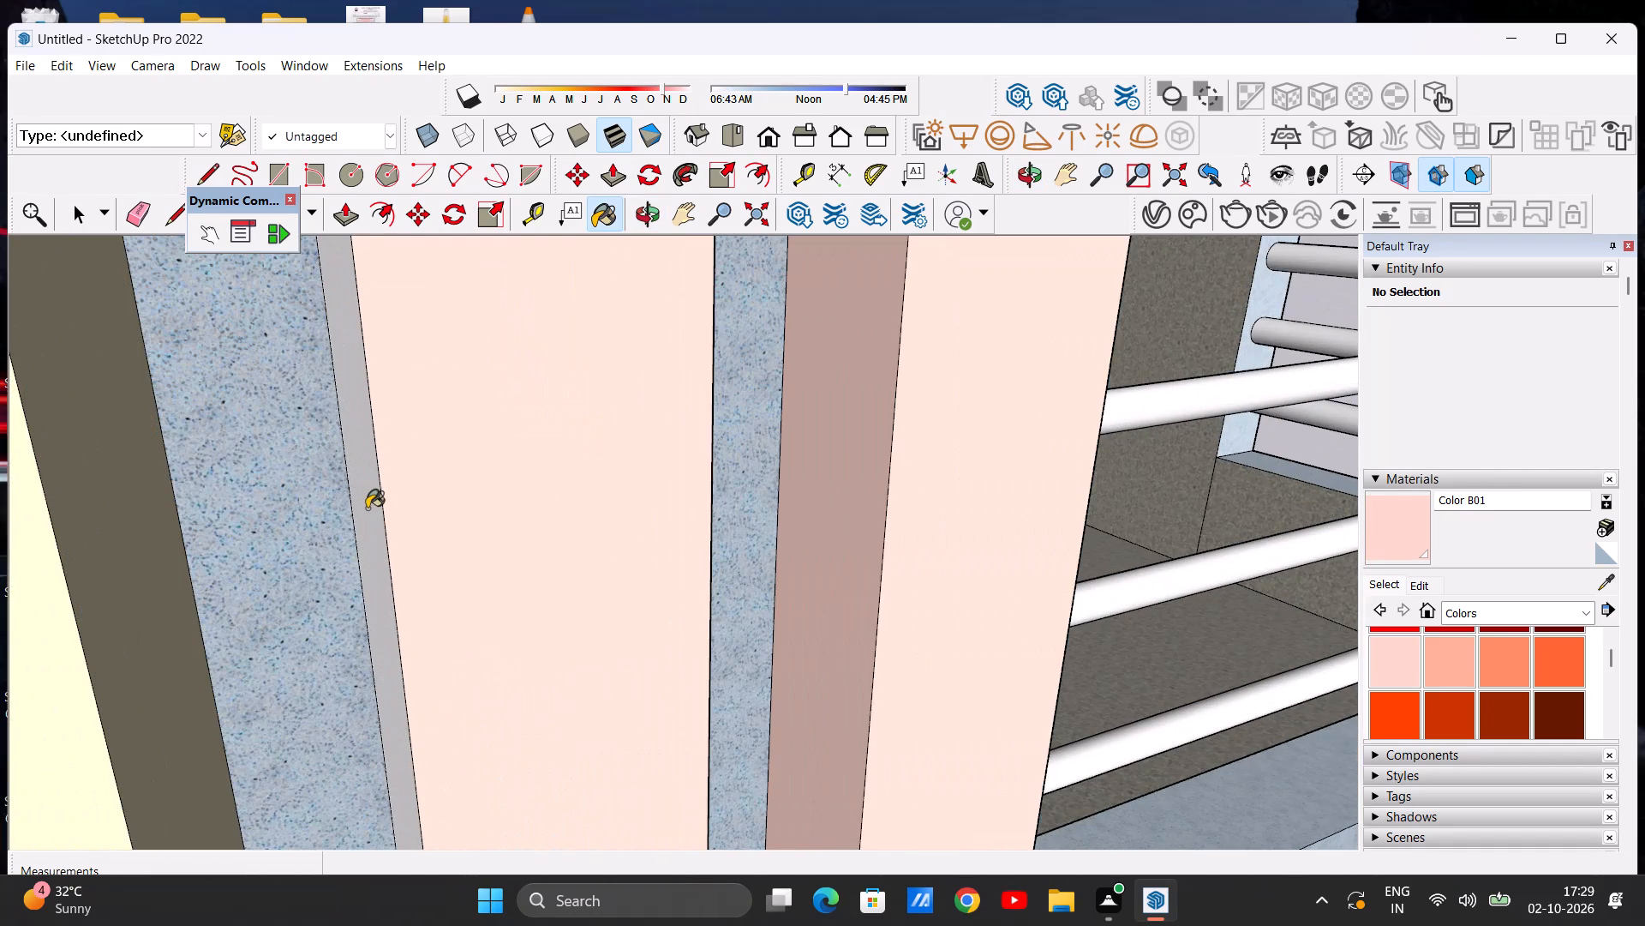
Examine the painted pair of parapet blocks from below and above, and against the whole house front.
scroll(308, 550, "down", 20)
scroll(308, 550, "down", 3)
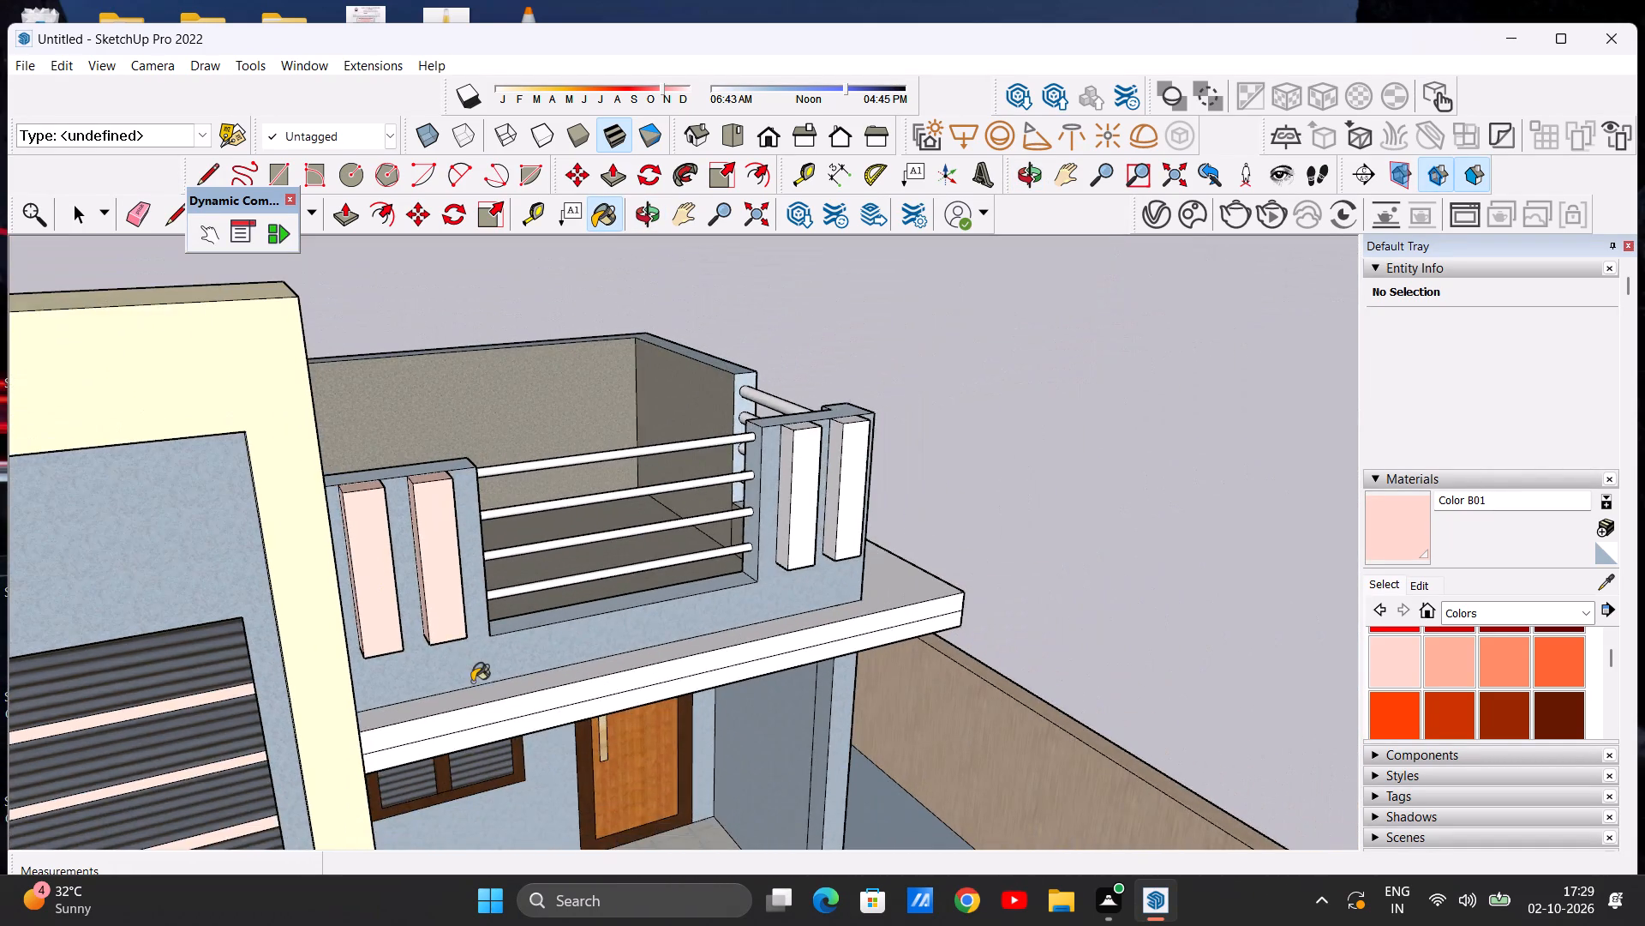
middle_click_drag(445, 663, 332, 438)
scroll(291, 429, "up", 2)
scroll(344, 549, "up", 6)
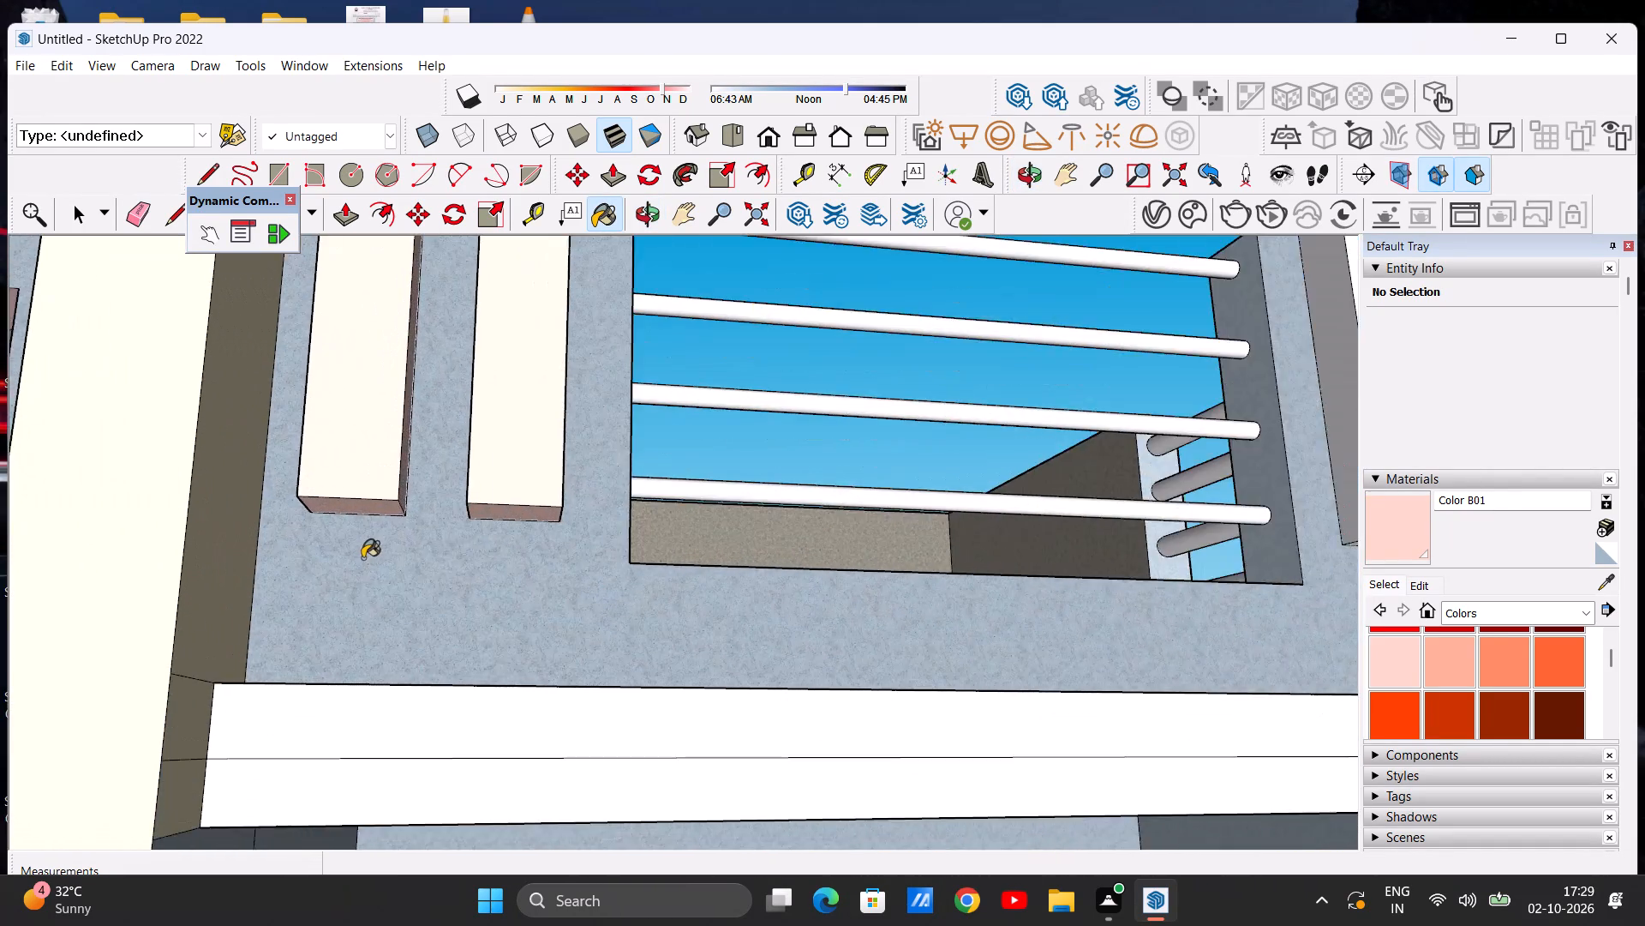
scroll(362, 558, "up", 4)
middle_click_drag(363, 566, 368, 660)
scroll(368, 638, "up", 1)
scroll(323, 677, "down", 3)
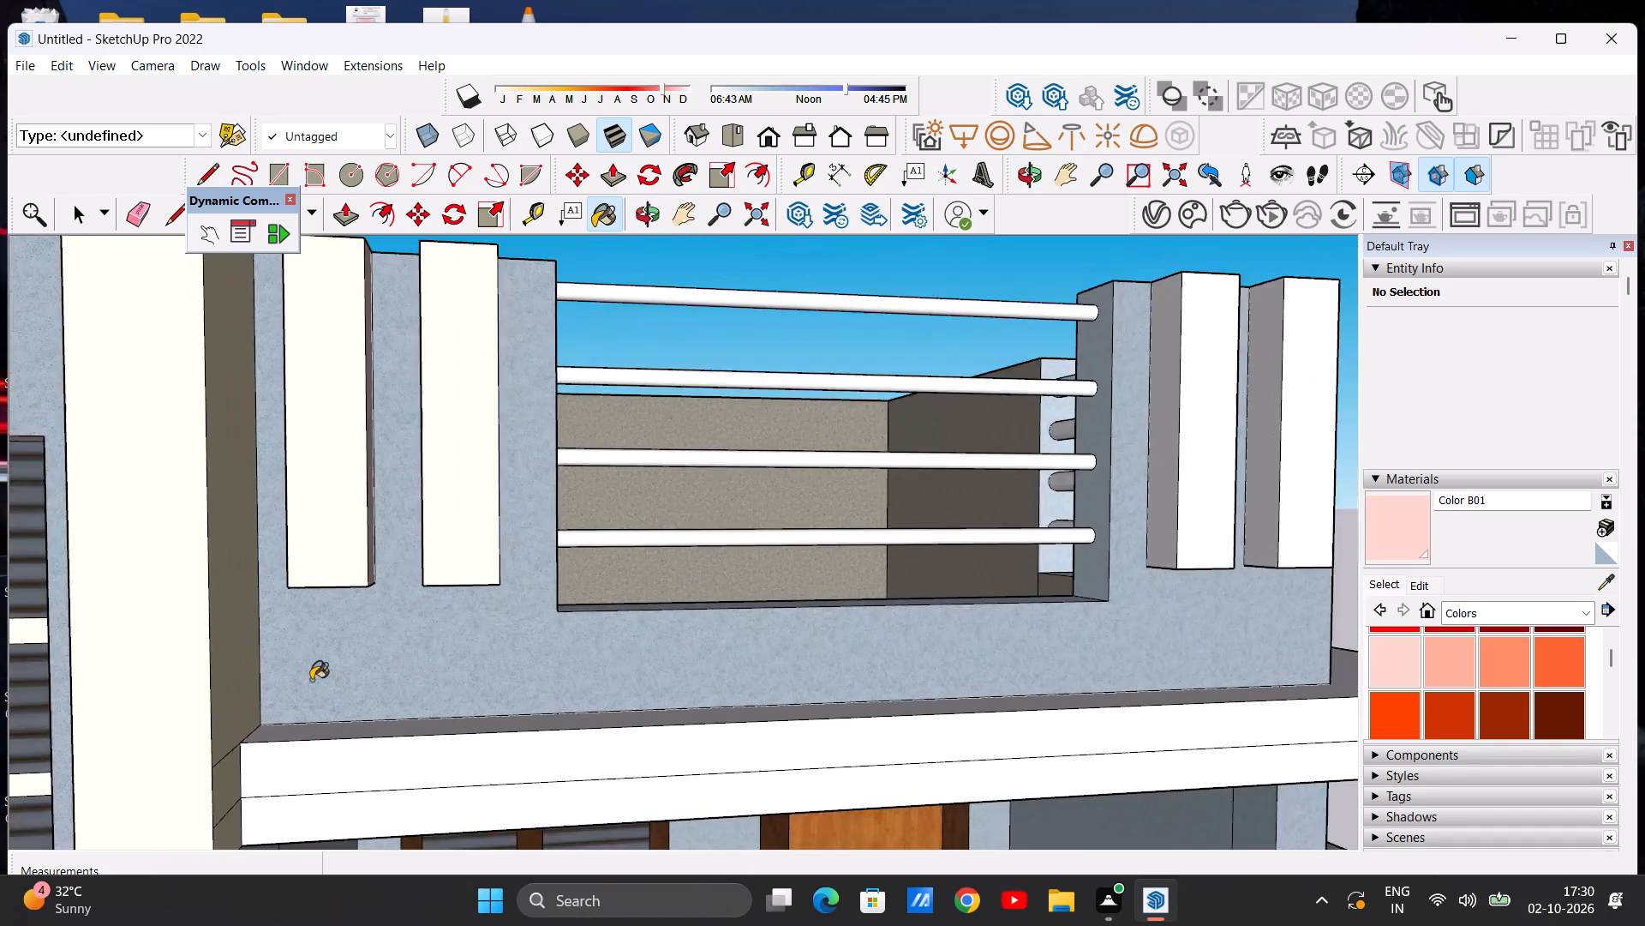
scroll(311, 680, "down", 7)
middle_click_drag(464, 701, 416, 819)
scroll(409, 580, "down", 5)
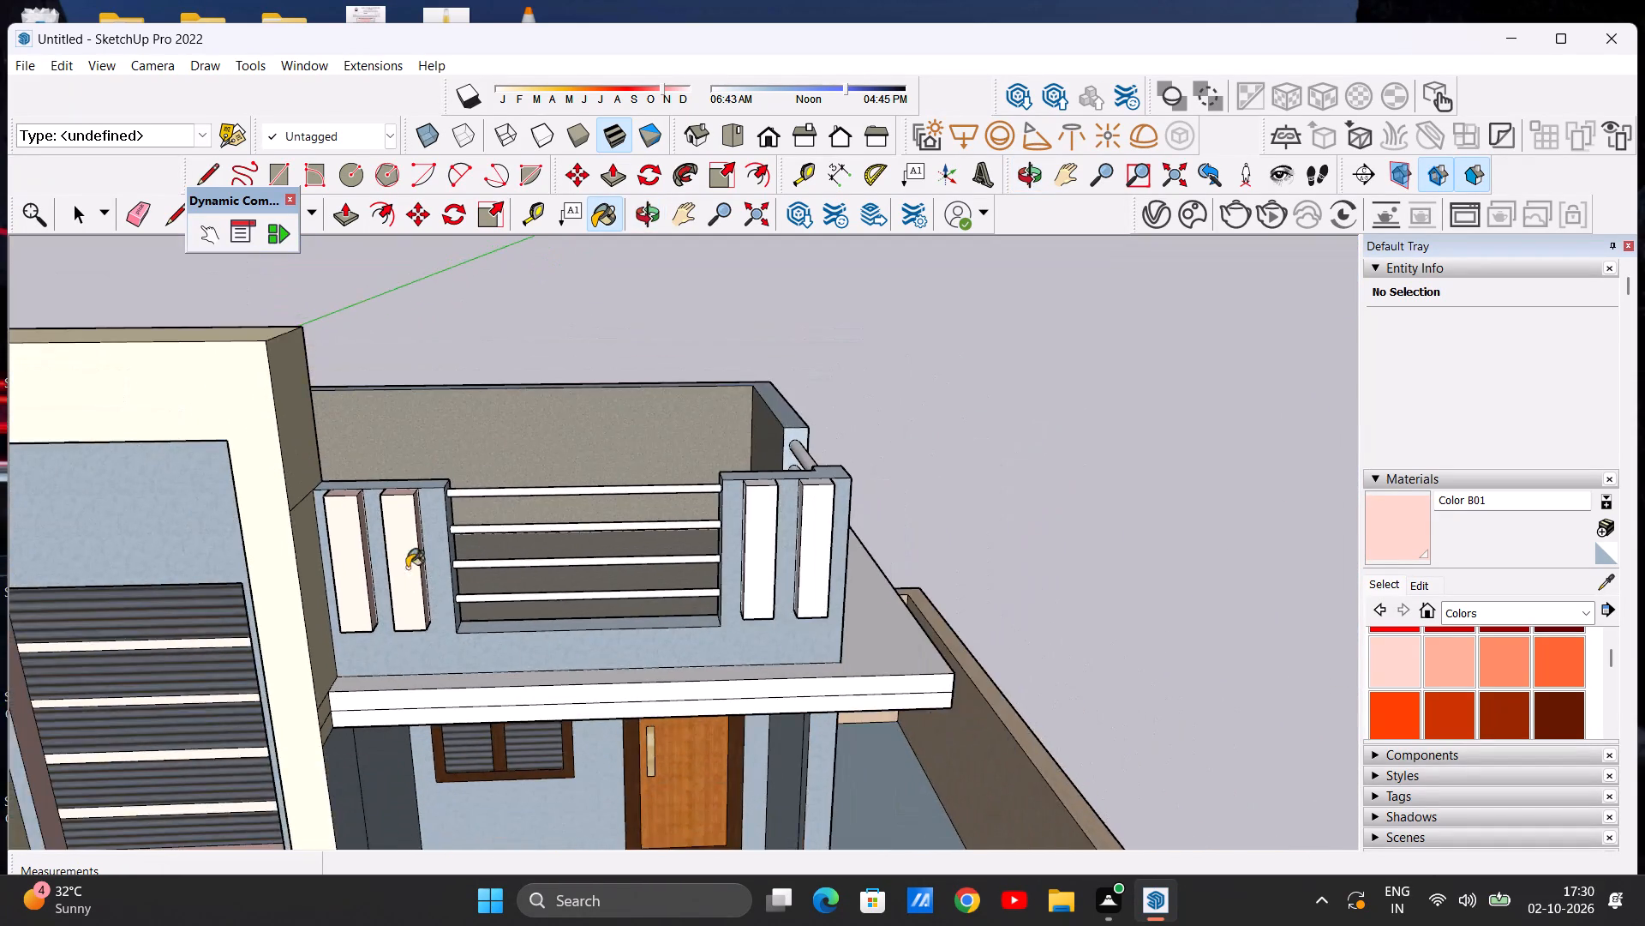
scroll(367, 550, "up", 5)
scroll(383, 565, "down", 4)
middle_click_drag(379, 614, 477, 536)
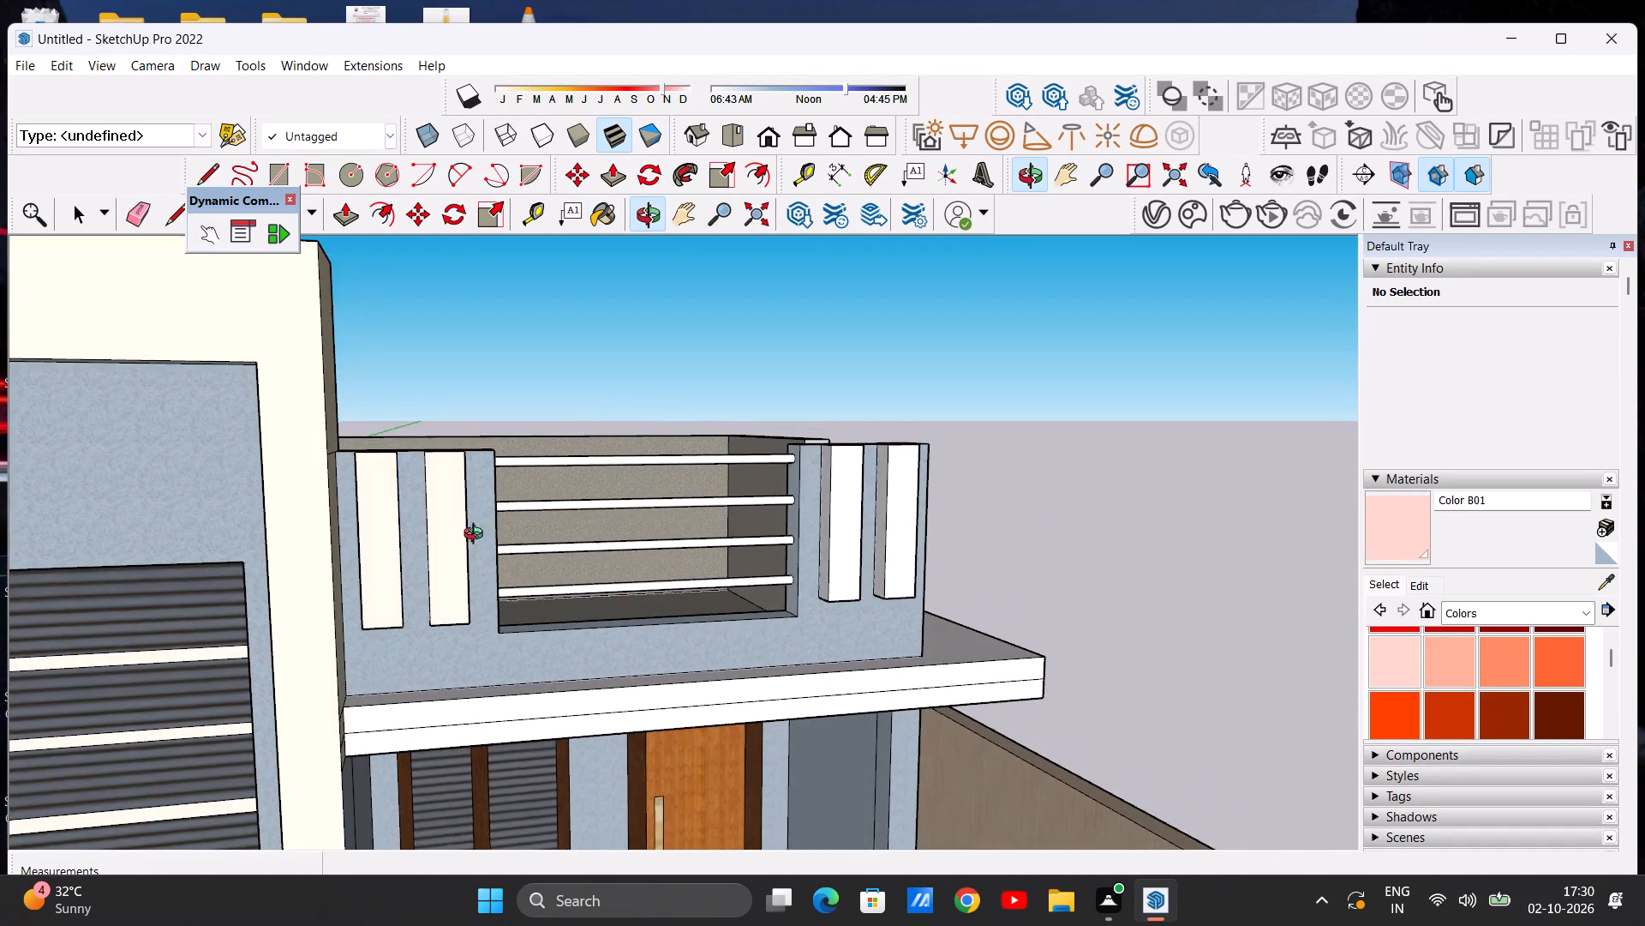
middle_click_drag(477, 536, 412, 558)
scroll(553, 568, "down", 9)
scroll(536, 586, "up", 3)
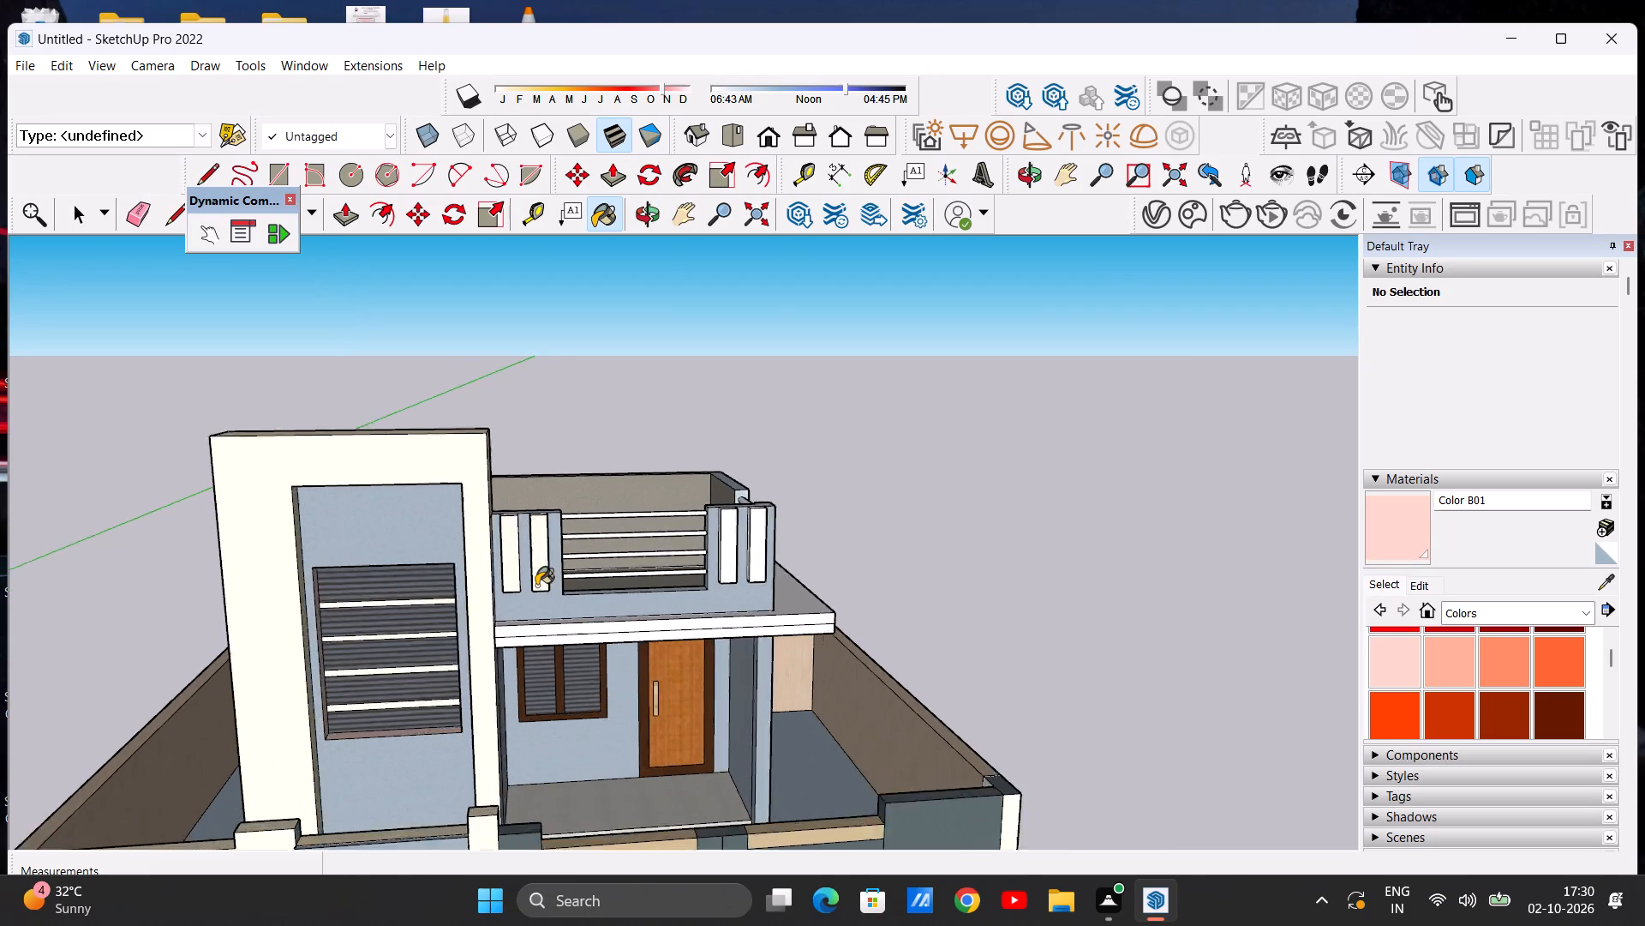
Paint the front and railing-side faces of the railing-side block in the parapet's outer-corner pair with Color B01.
scroll(536, 586, "up", 4)
middle_click_drag(499, 561, 692, 562)
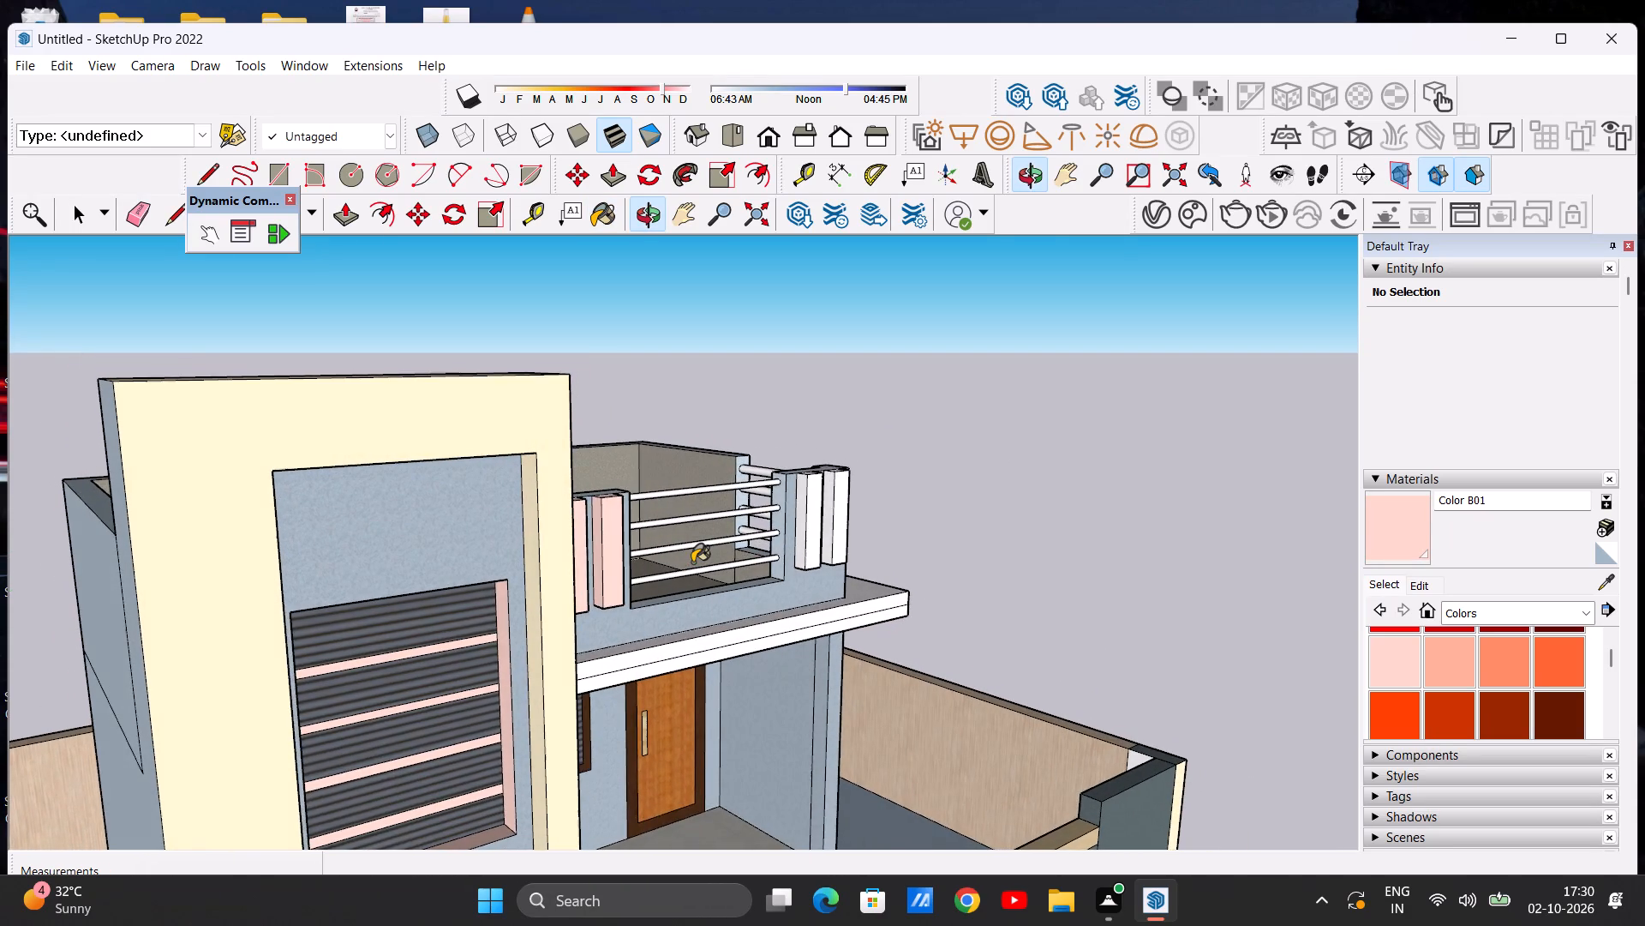
scroll(453, 567, "down", 2)
scroll(724, 545, "up", 6)
scroll(811, 534, "up", 5)
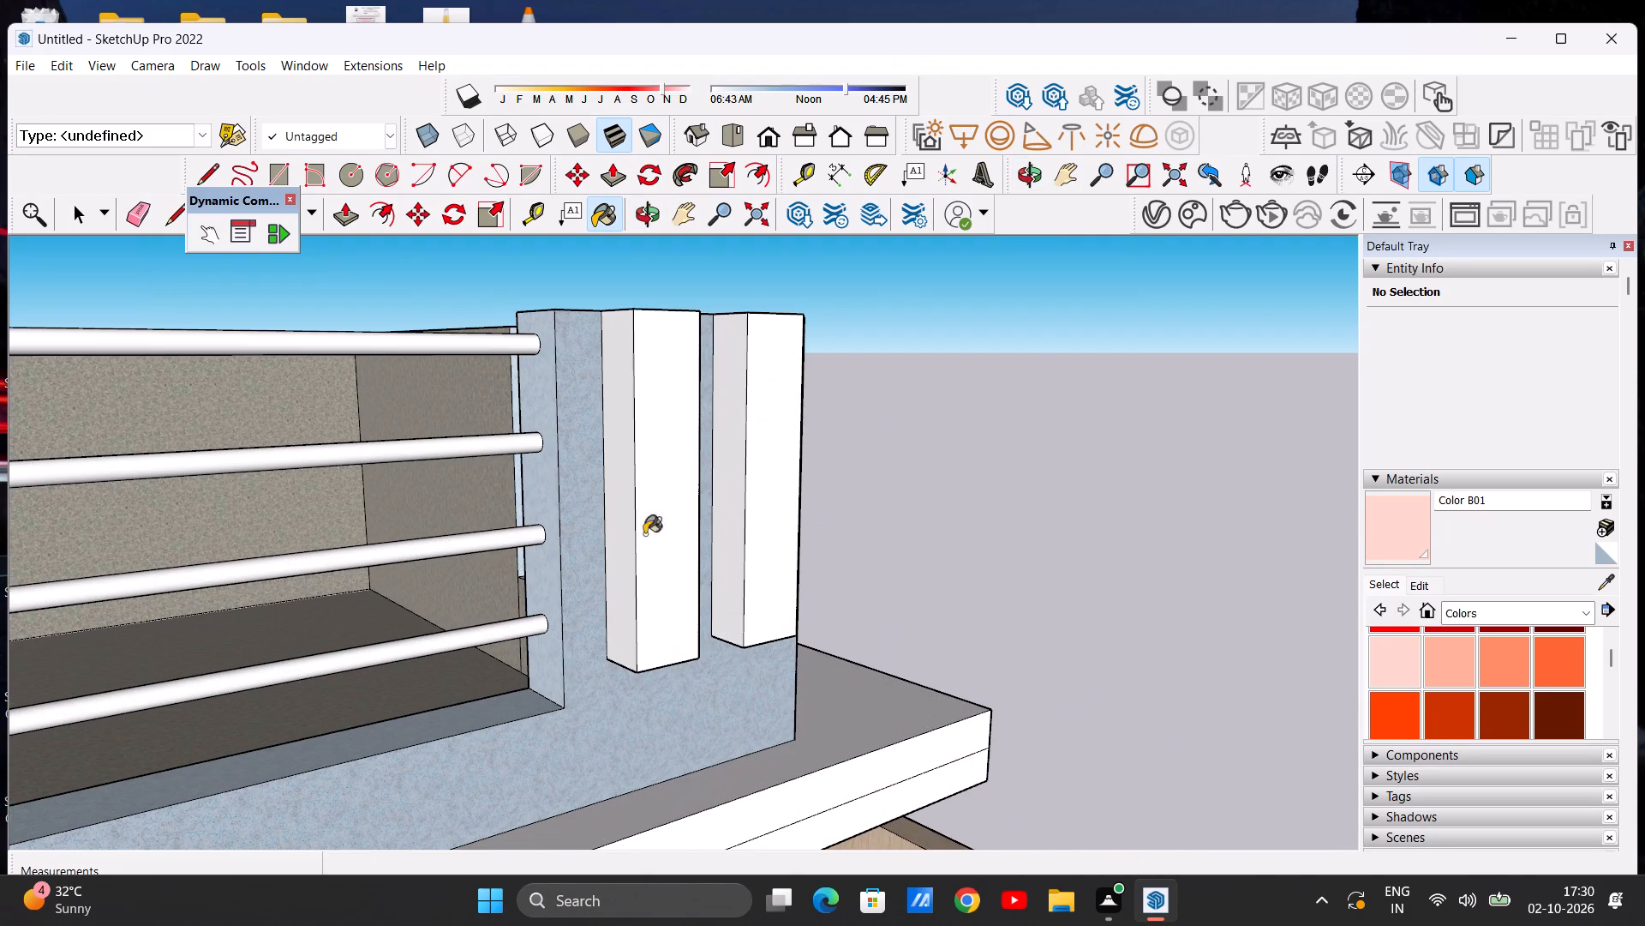
left_click(649, 544)
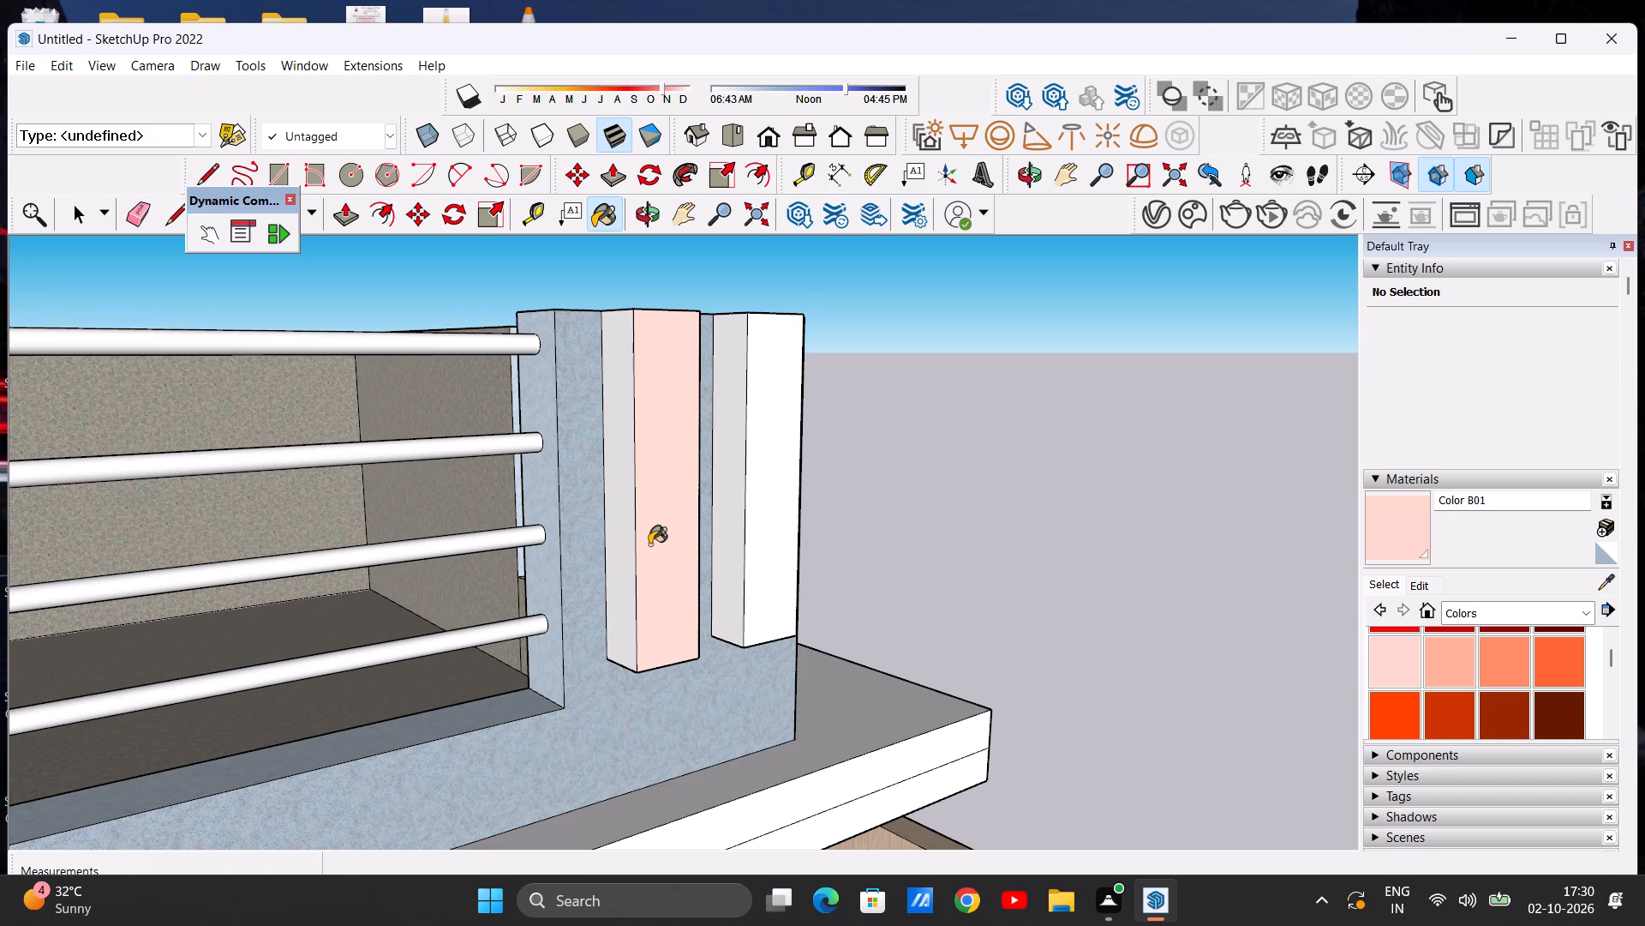
scroll(649, 544, "down", 11)
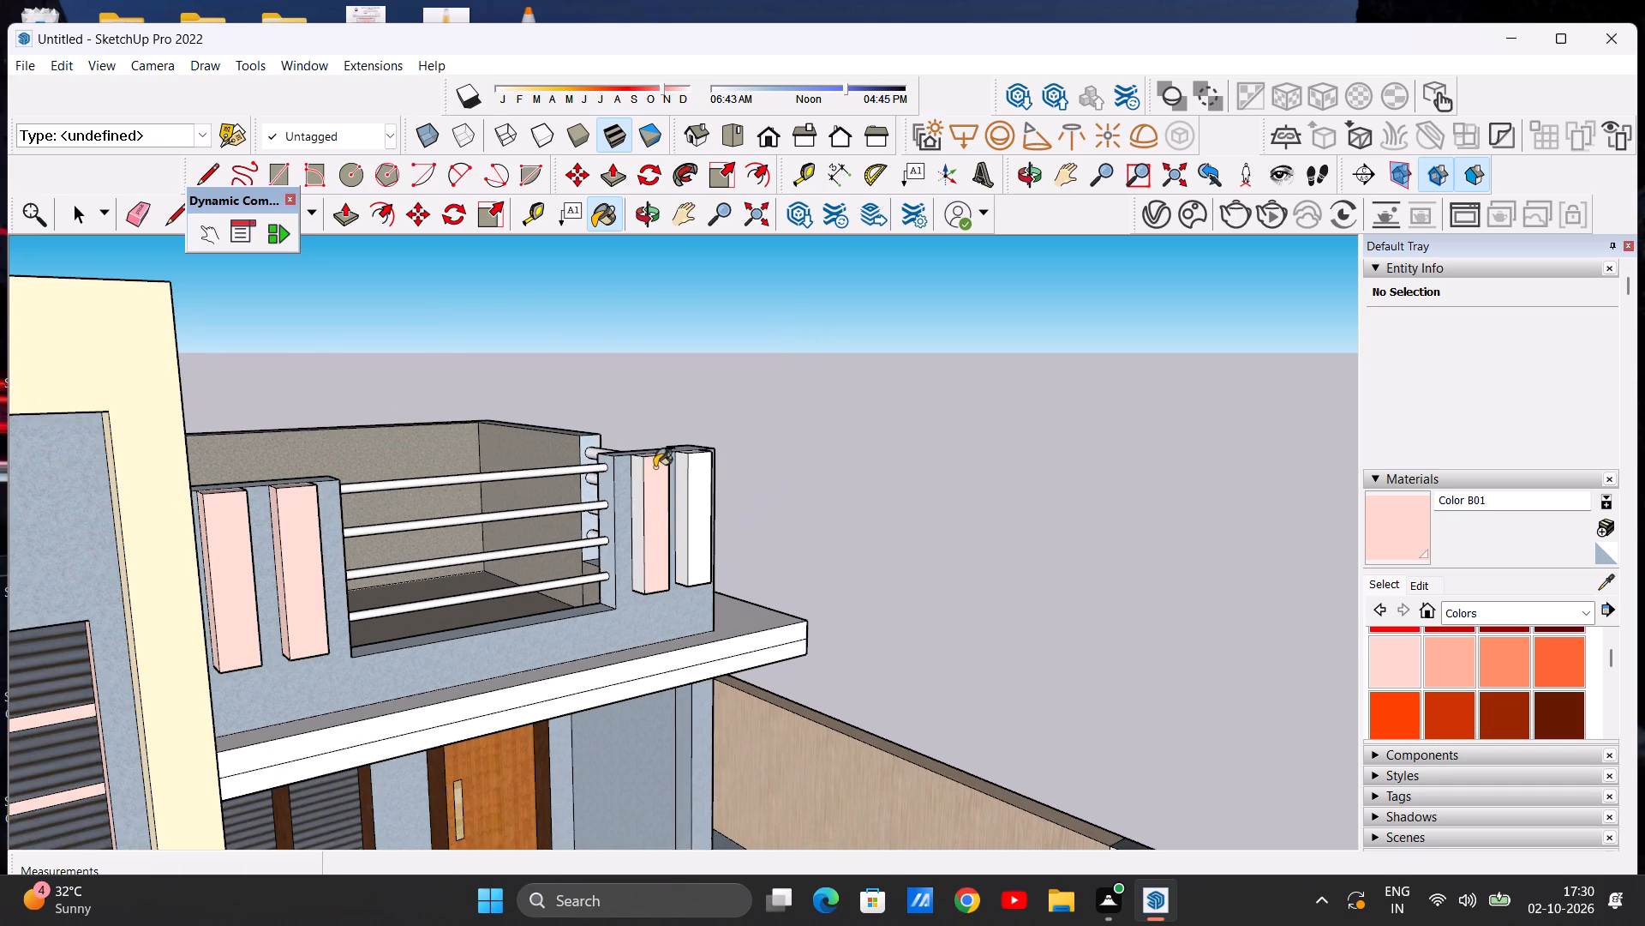
scroll(653, 466, "up", 12)
left_click(625, 476)
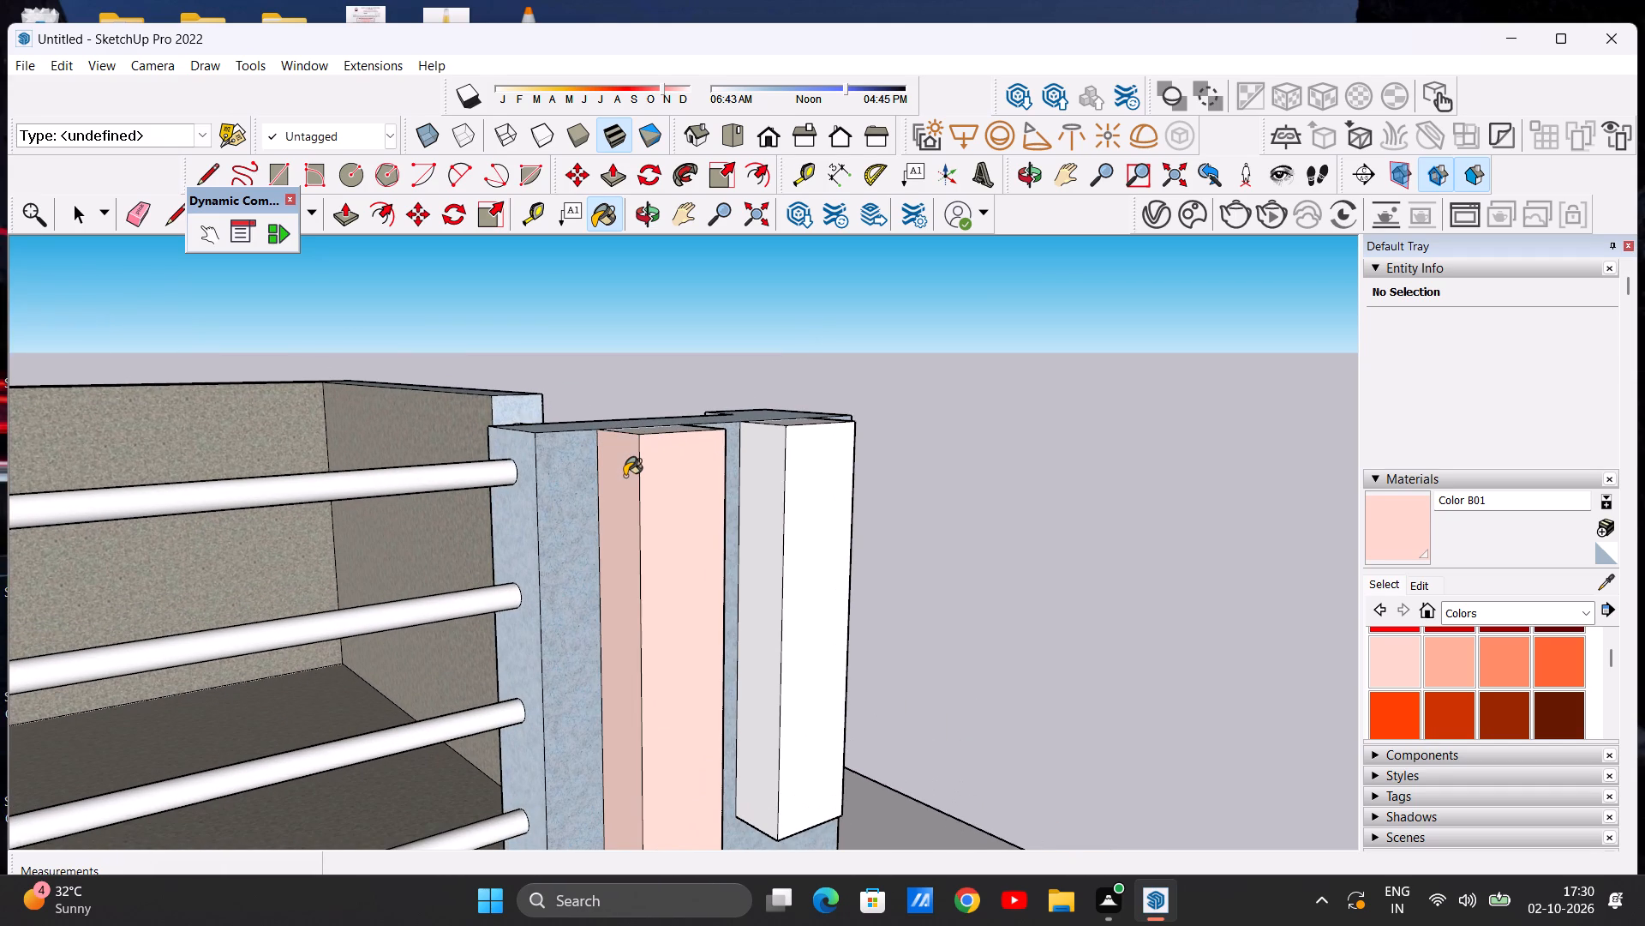
Paint the top and corner-side faces of that same railing-side block at the outer corner with Color B01.
scroll(625, 476, "down", 11)
middle_click_drag(616, 464, 613, 567)
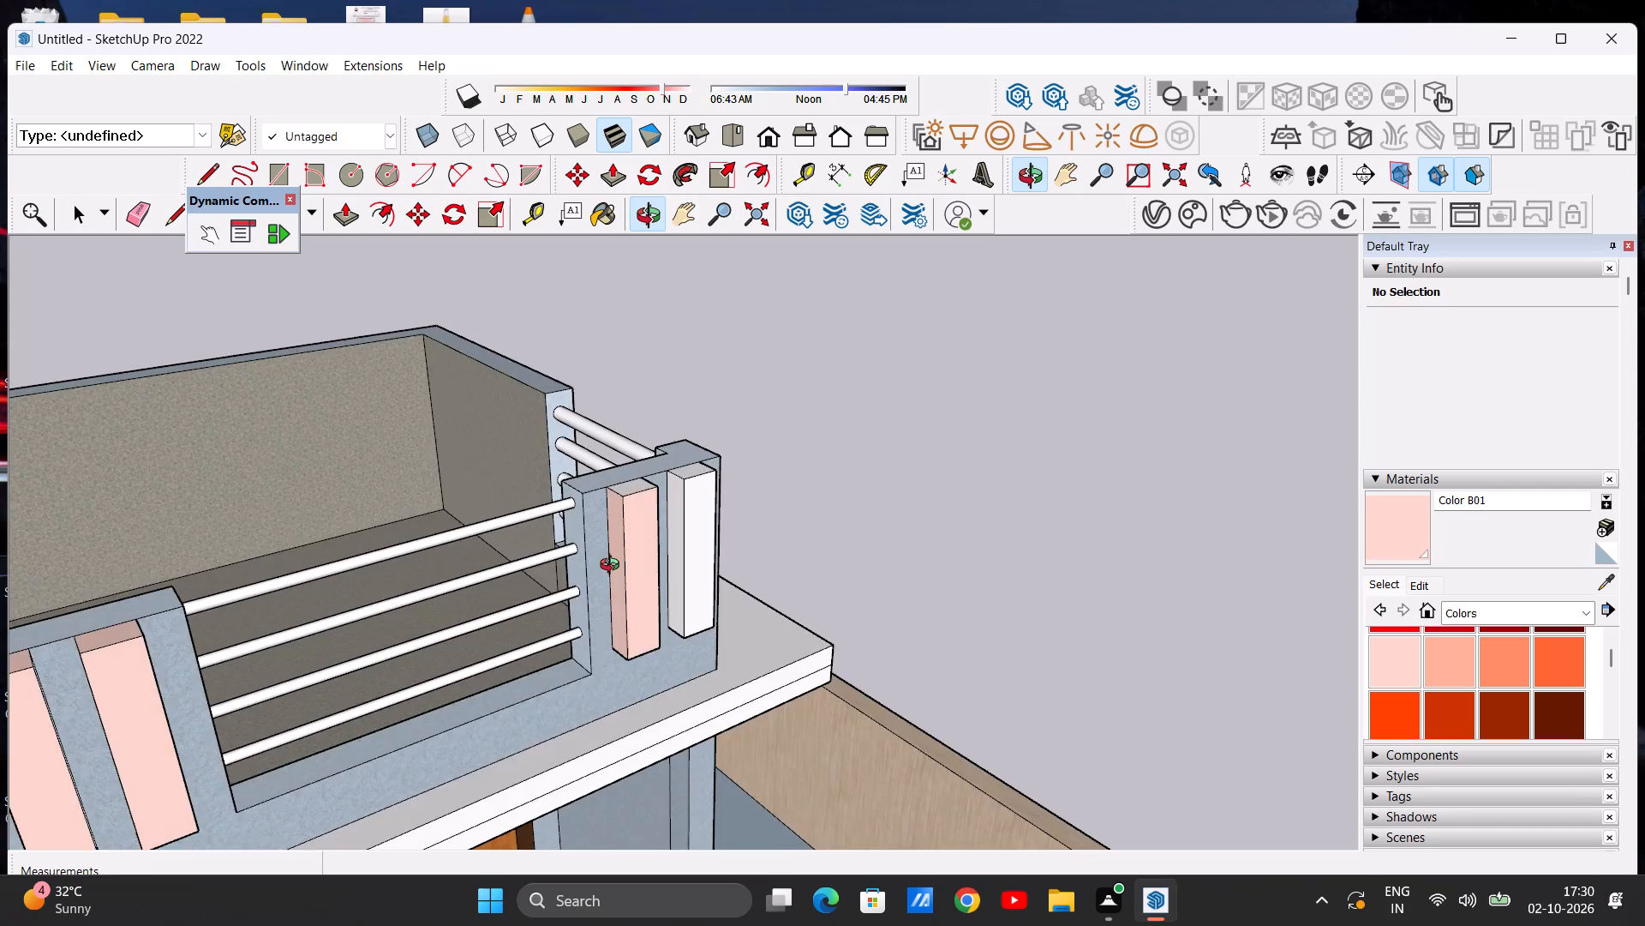
middle_click_drag(613, 567, 510, 638)
scroll(579, 502, "up", 13)
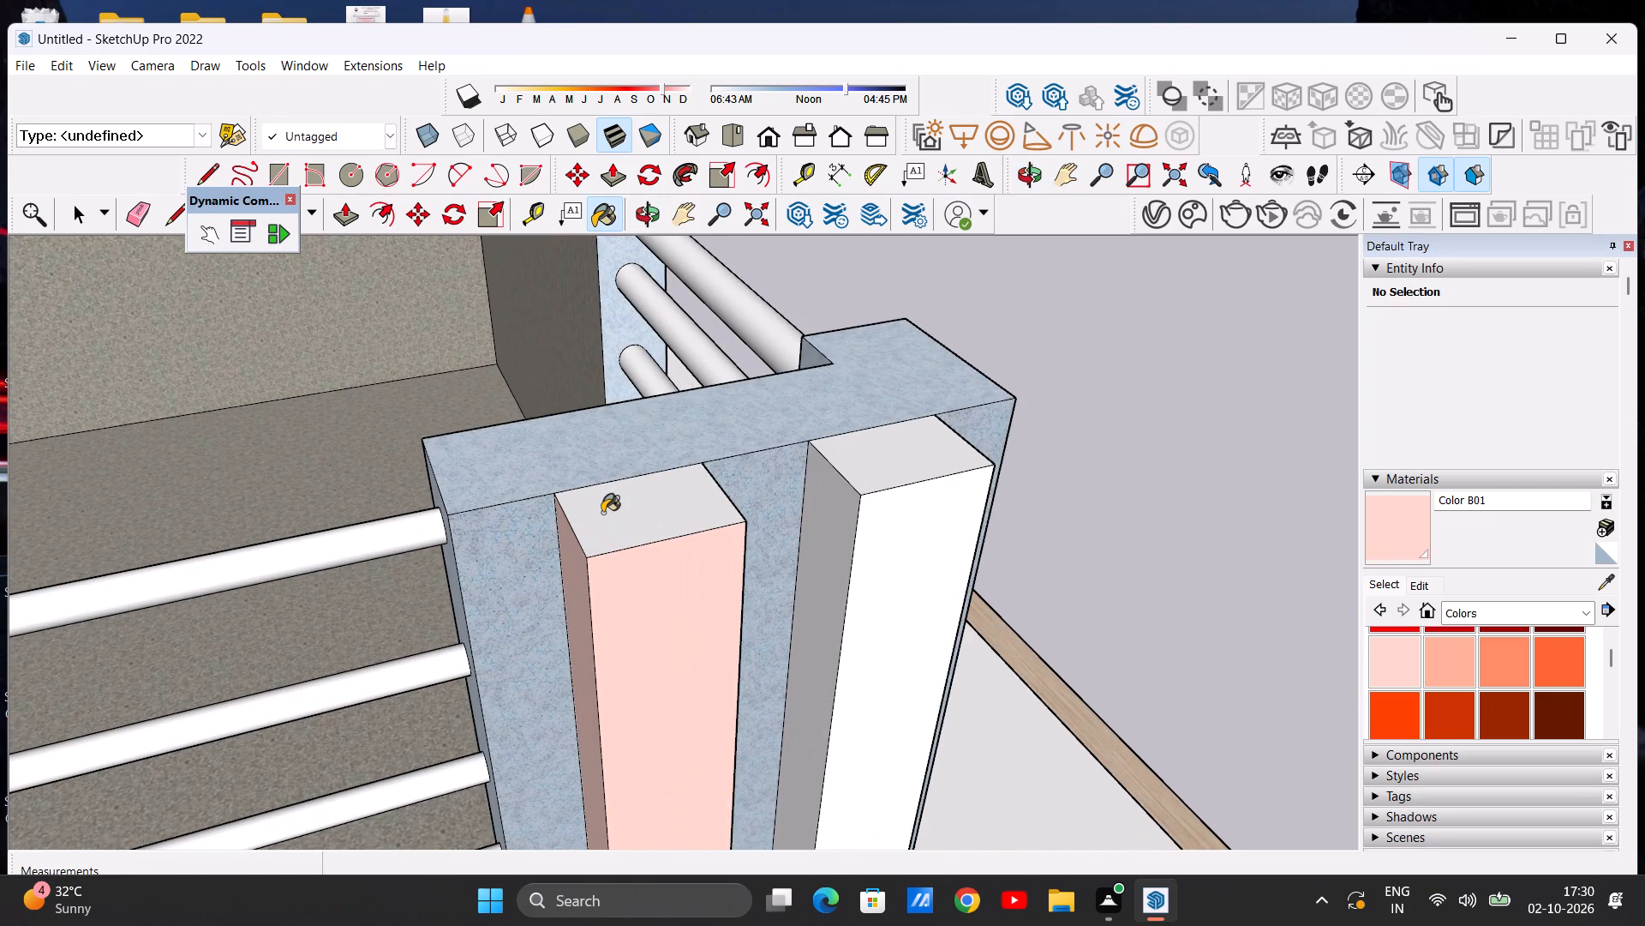
left_click(596, 520)
scroll(560, 541, "down", 11)
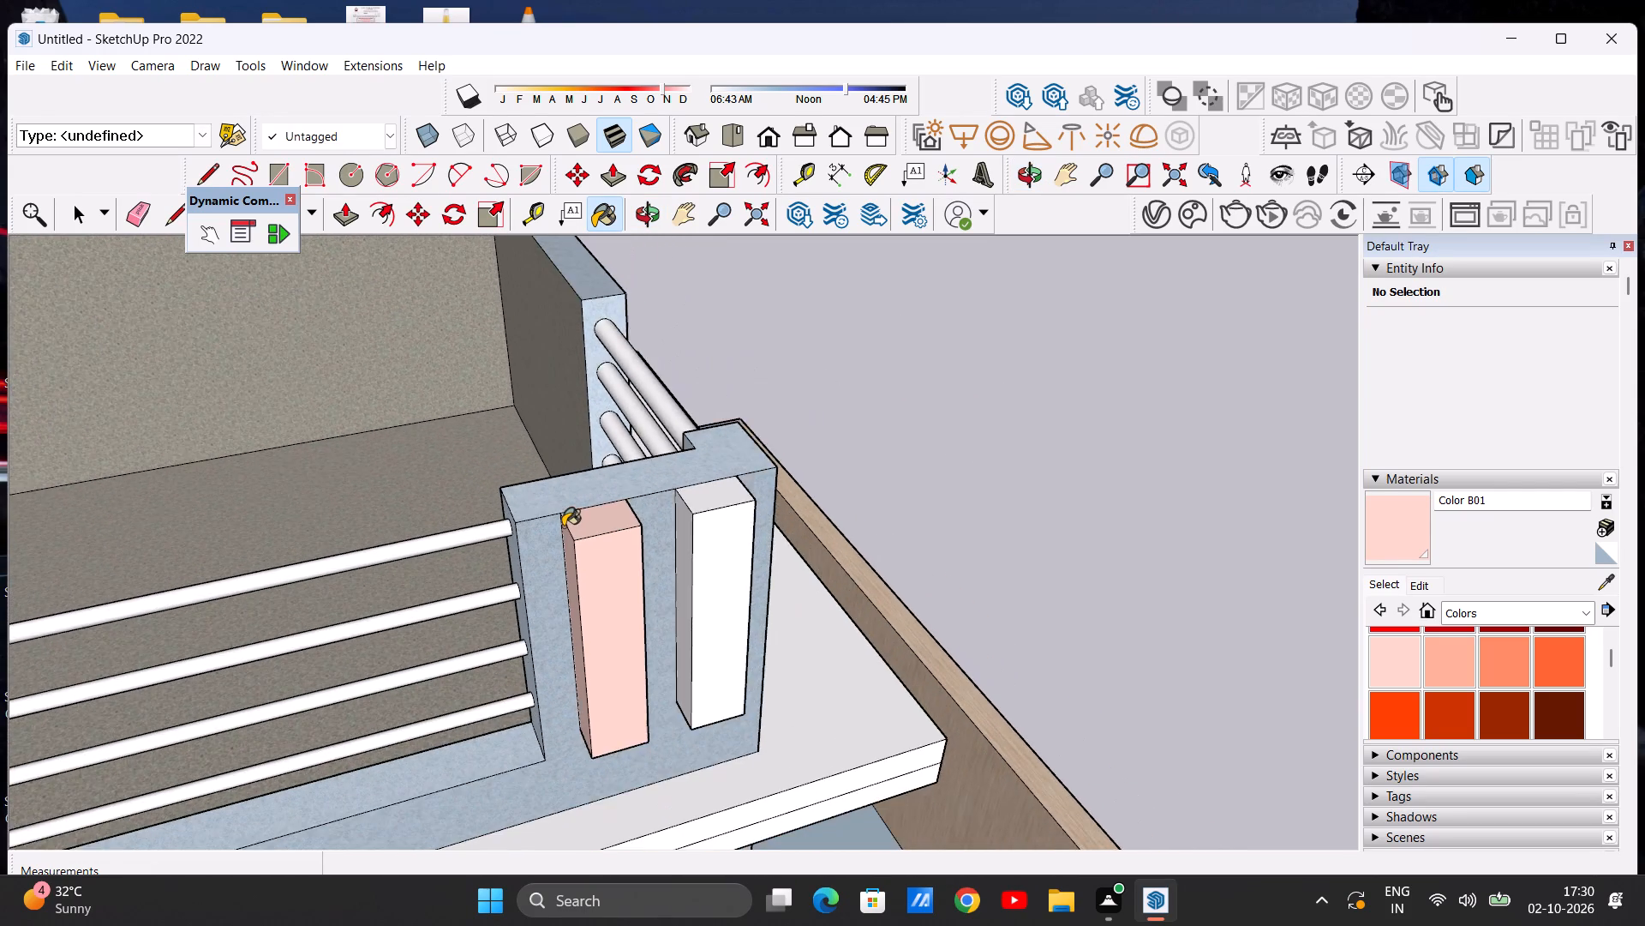
scroll(563, 526, "down", 7)
middle_click_drag(627, 615, 268, 515)
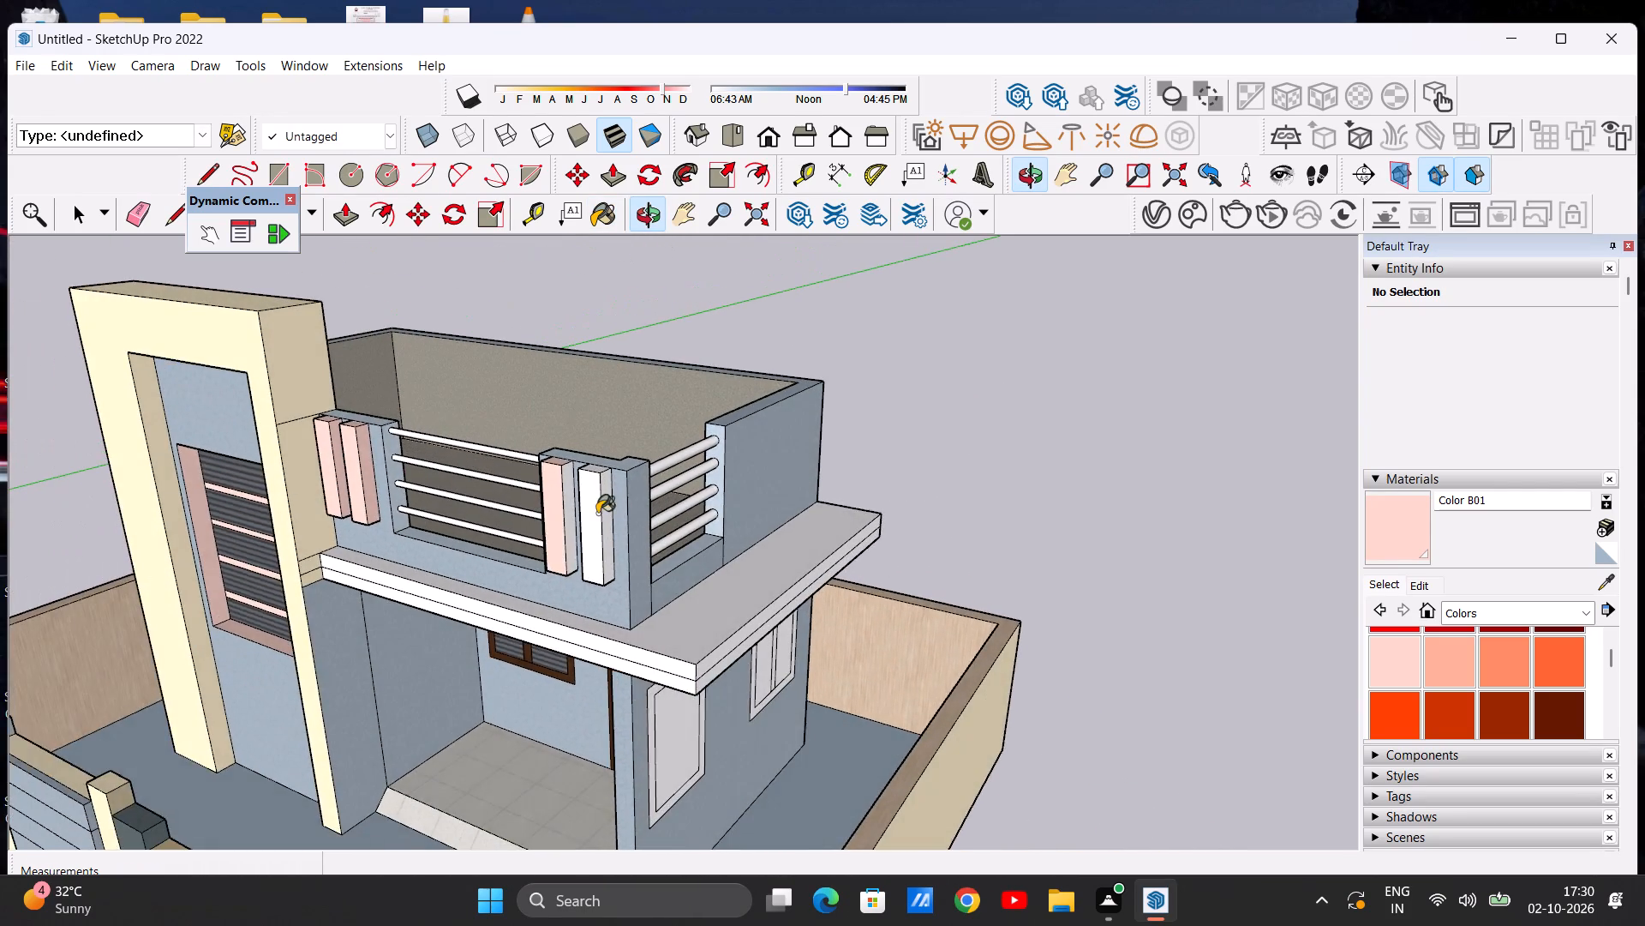
scroll(632, 513, "up", 12)
left_click(499, 503)
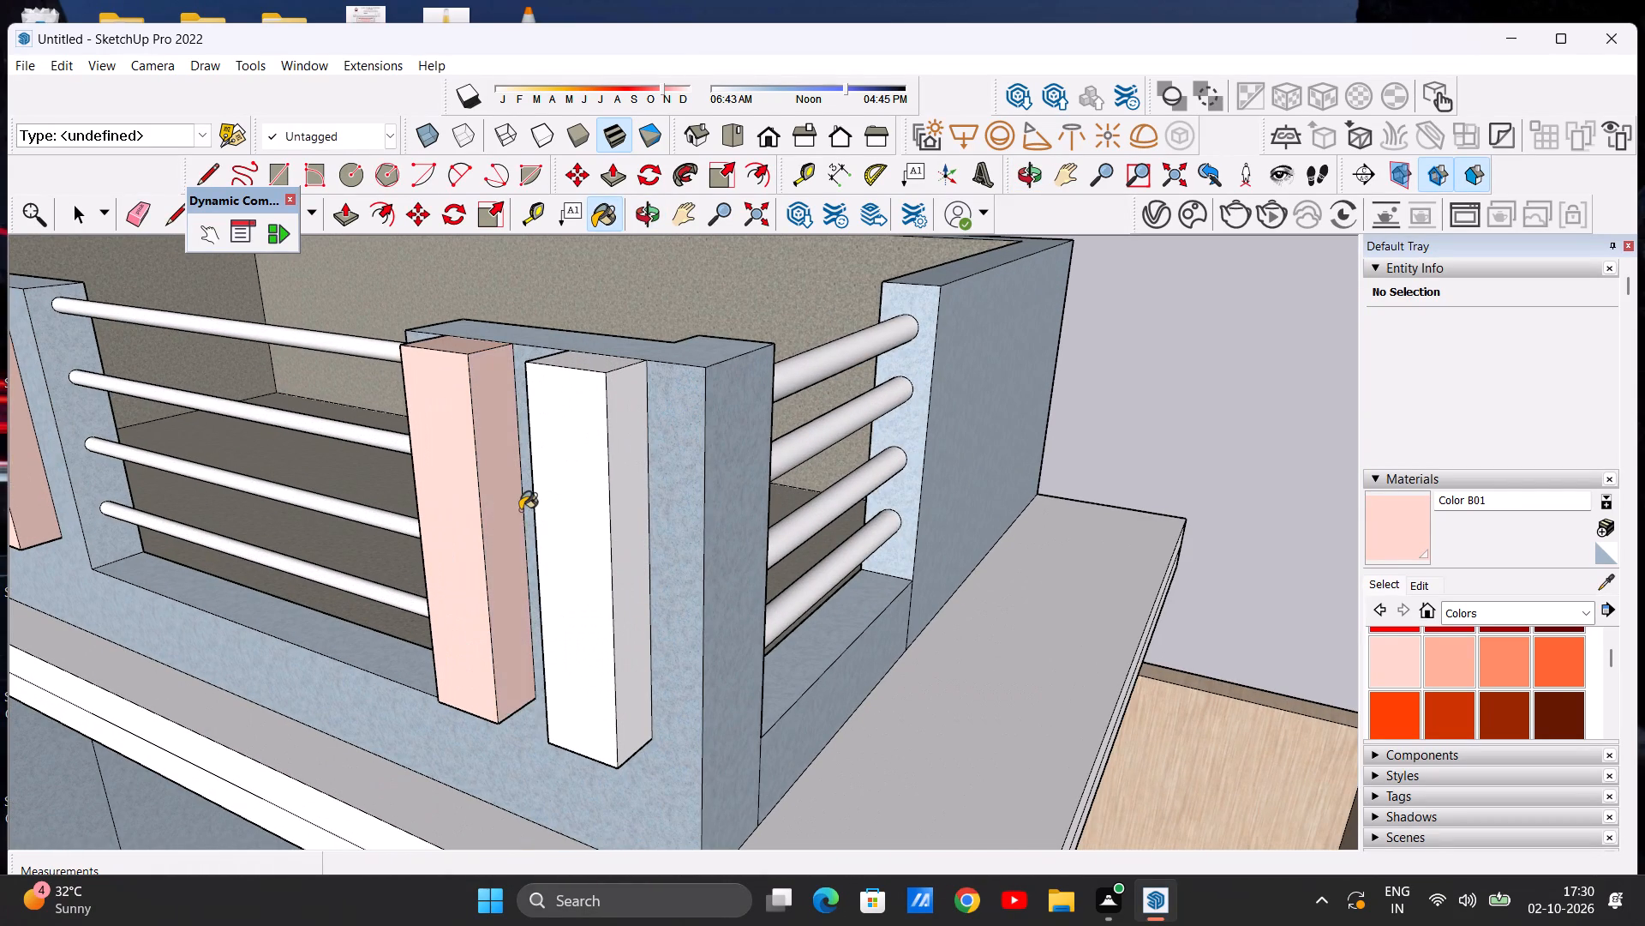
Paint the underside of the railing-side block in the outer-corner pair with Color B01.
scroll(538, 533, "down", 6)
middle_click_drag(464, 709, 524, 520)
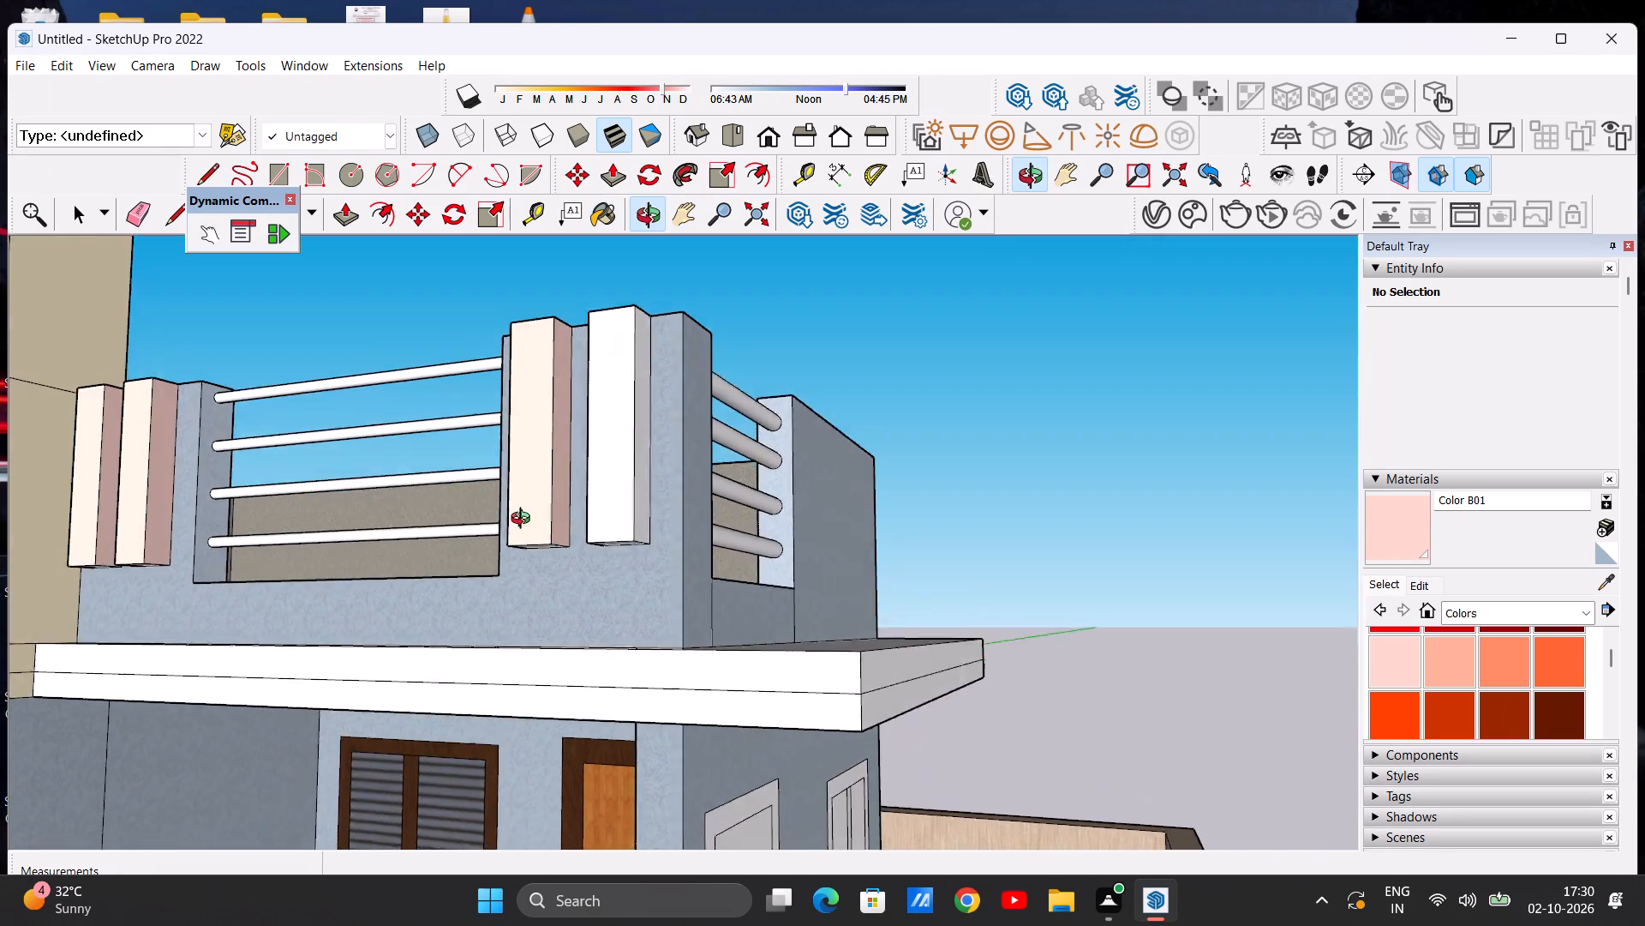
middle_click_drag(524, 520, 534, 484)
scroll(542, 542, "up", 11)
left_click(527, 487)
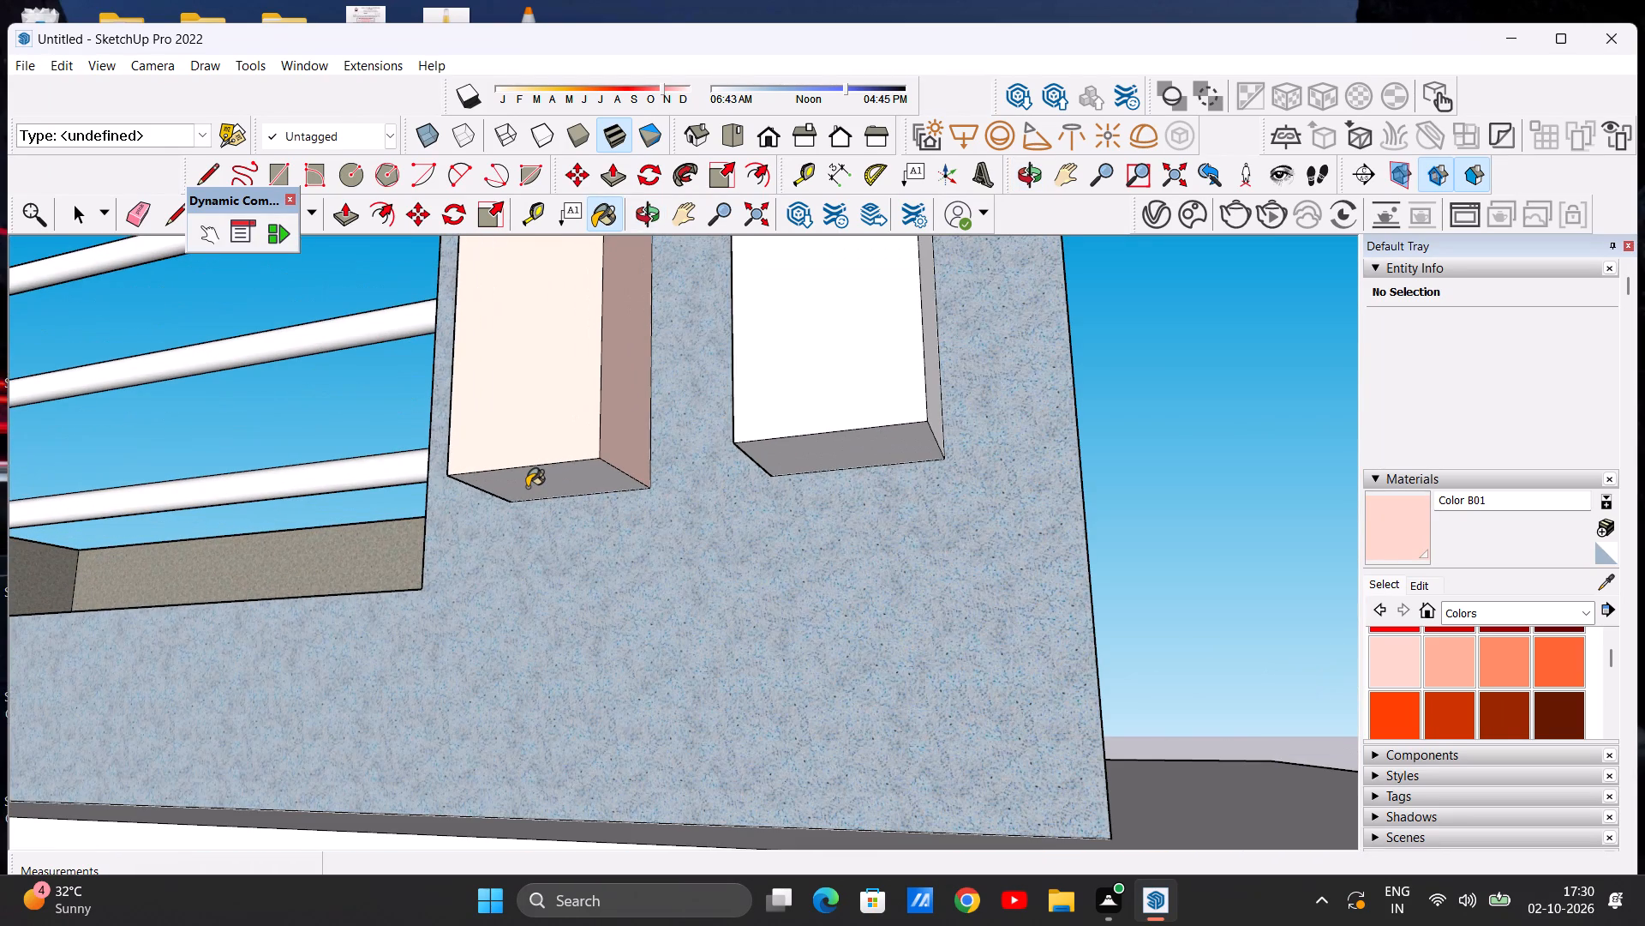
key("space")
Examine the outer-corner parapet blocks against the tower grille and the rest of the house front.
scroll(544, 488, "down", 3)
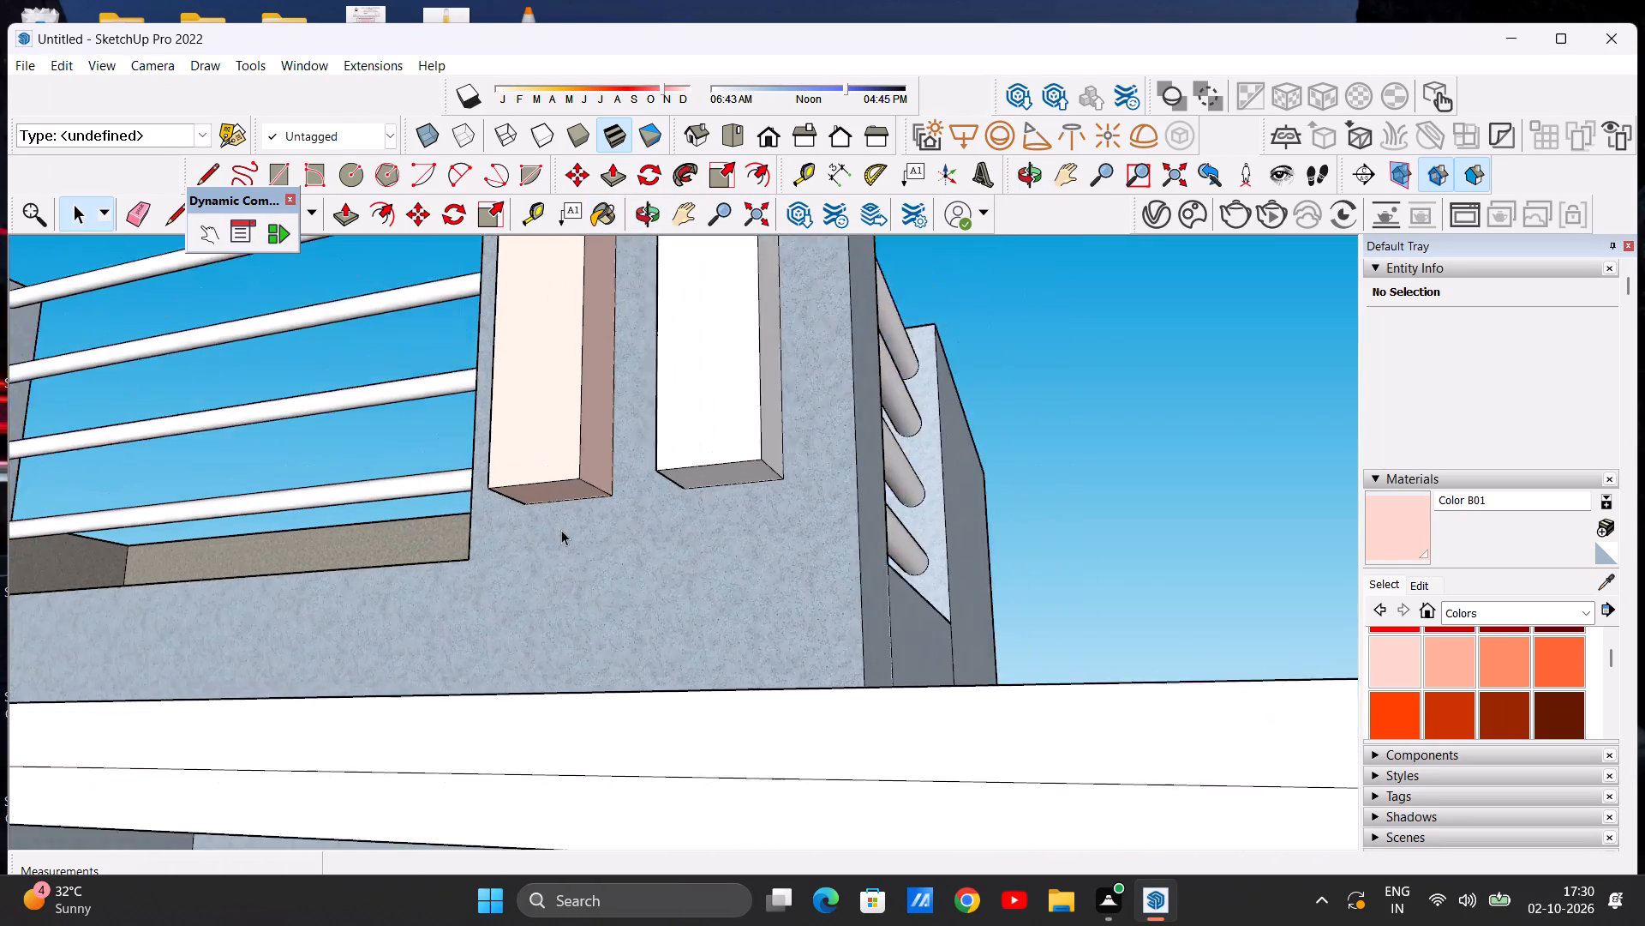
scroll(561, 530, "down", 19)
middle_click_drag(701, 433, 637, 585)
scroll(659, 473, "up", 10)
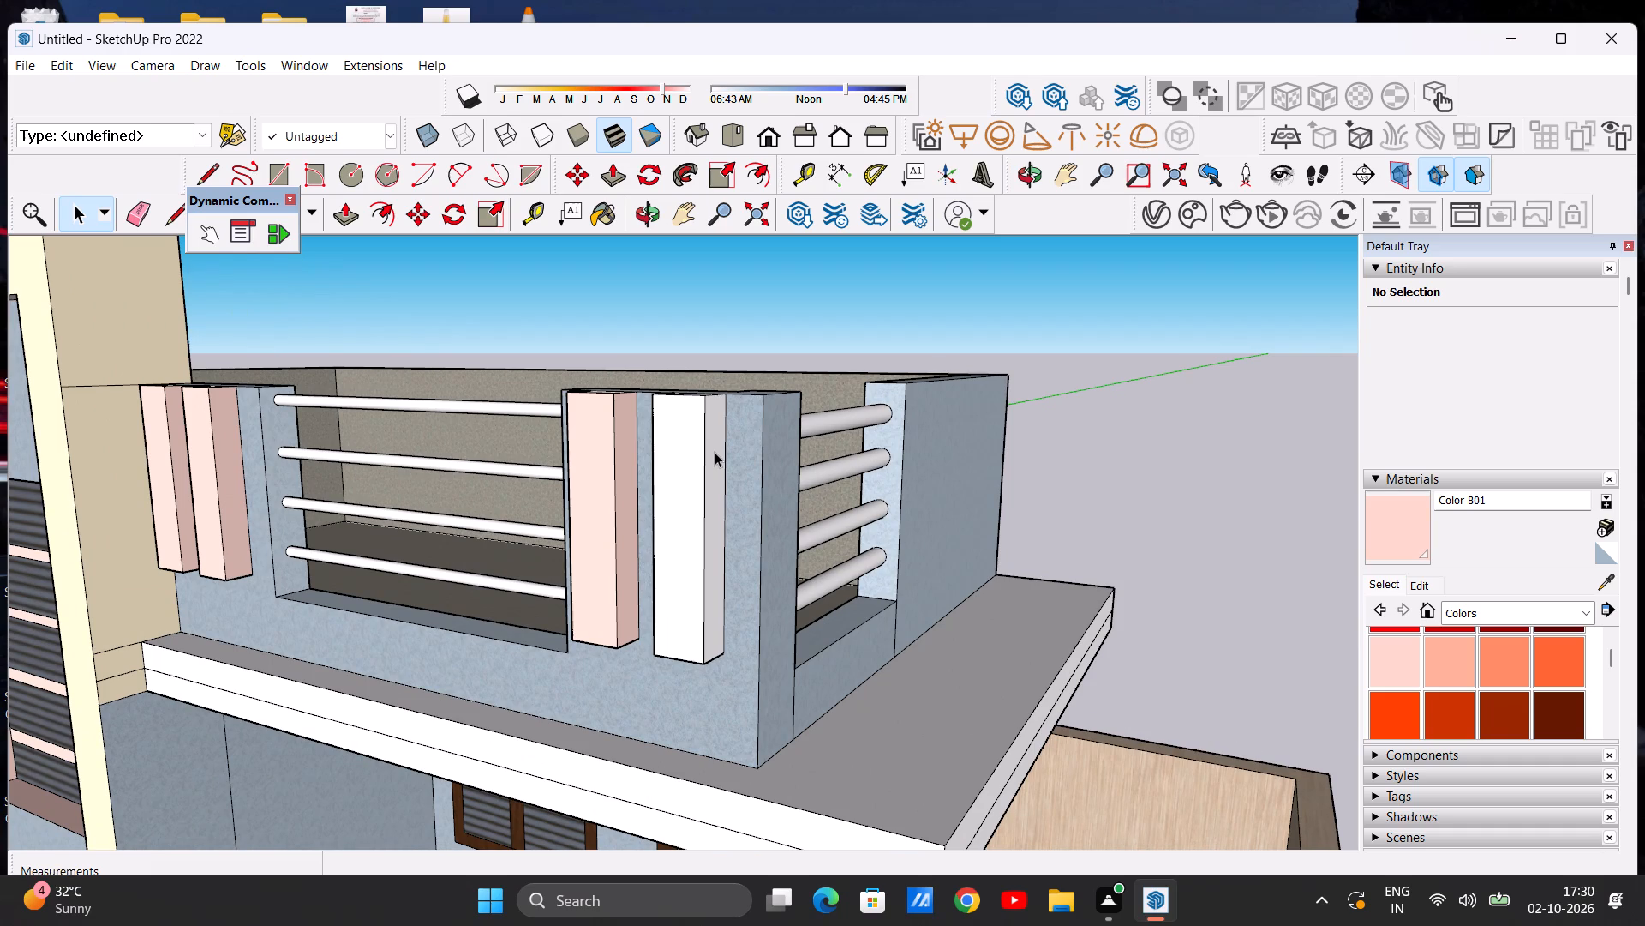
scroll(708, 472, "down", 5)
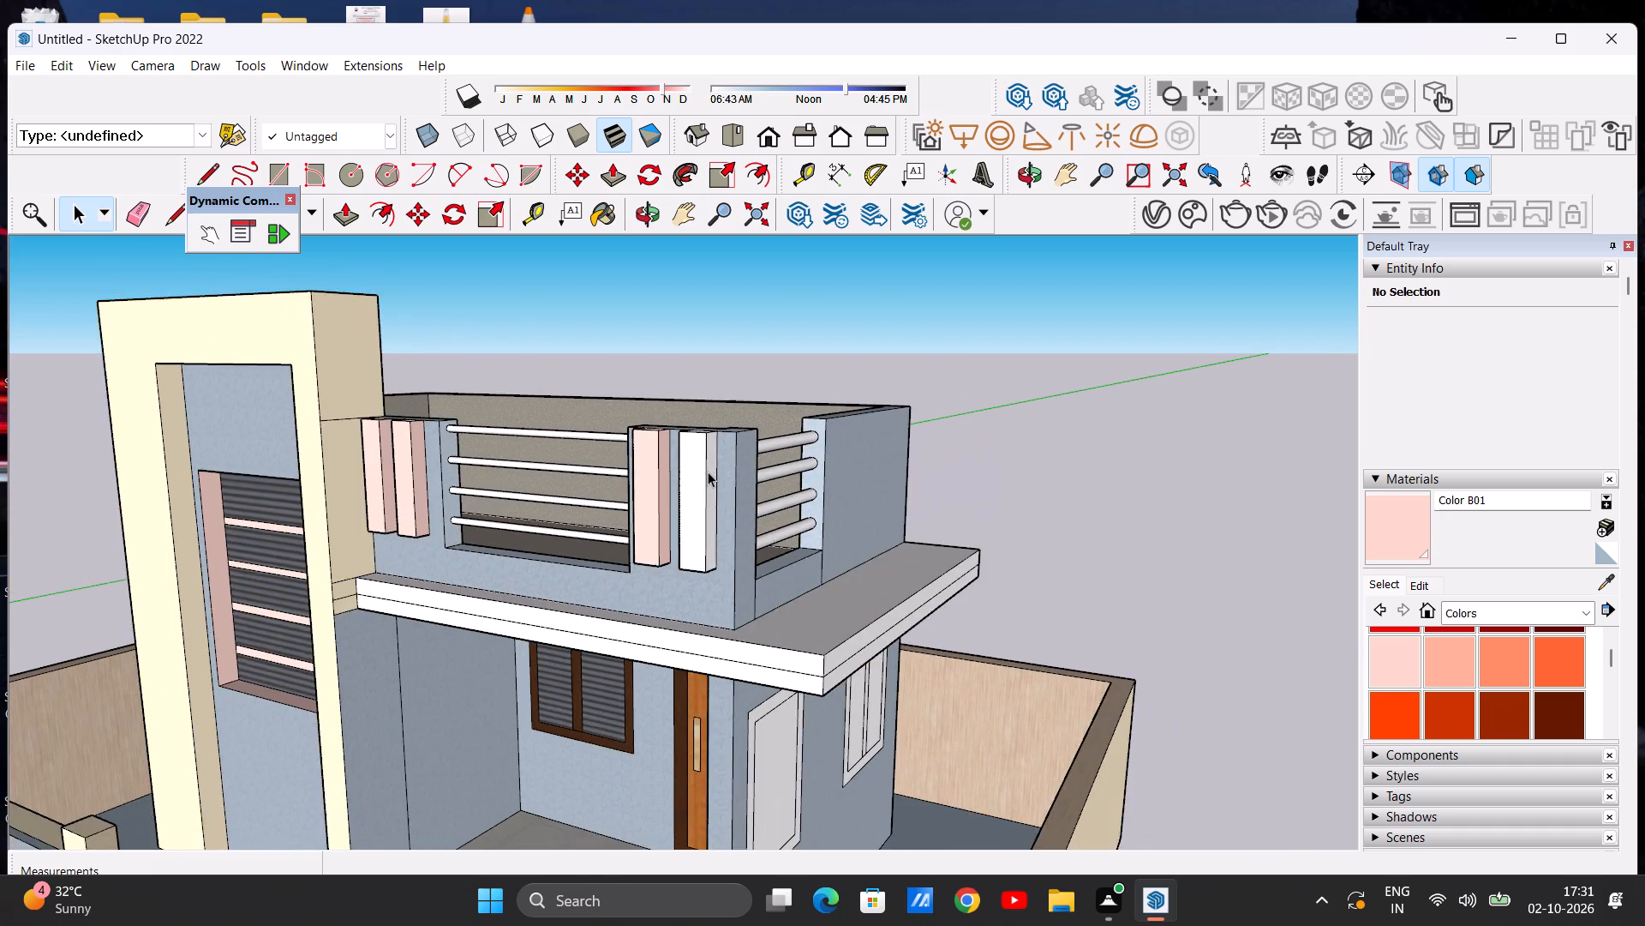
scroll(708, 472, "down", 4)
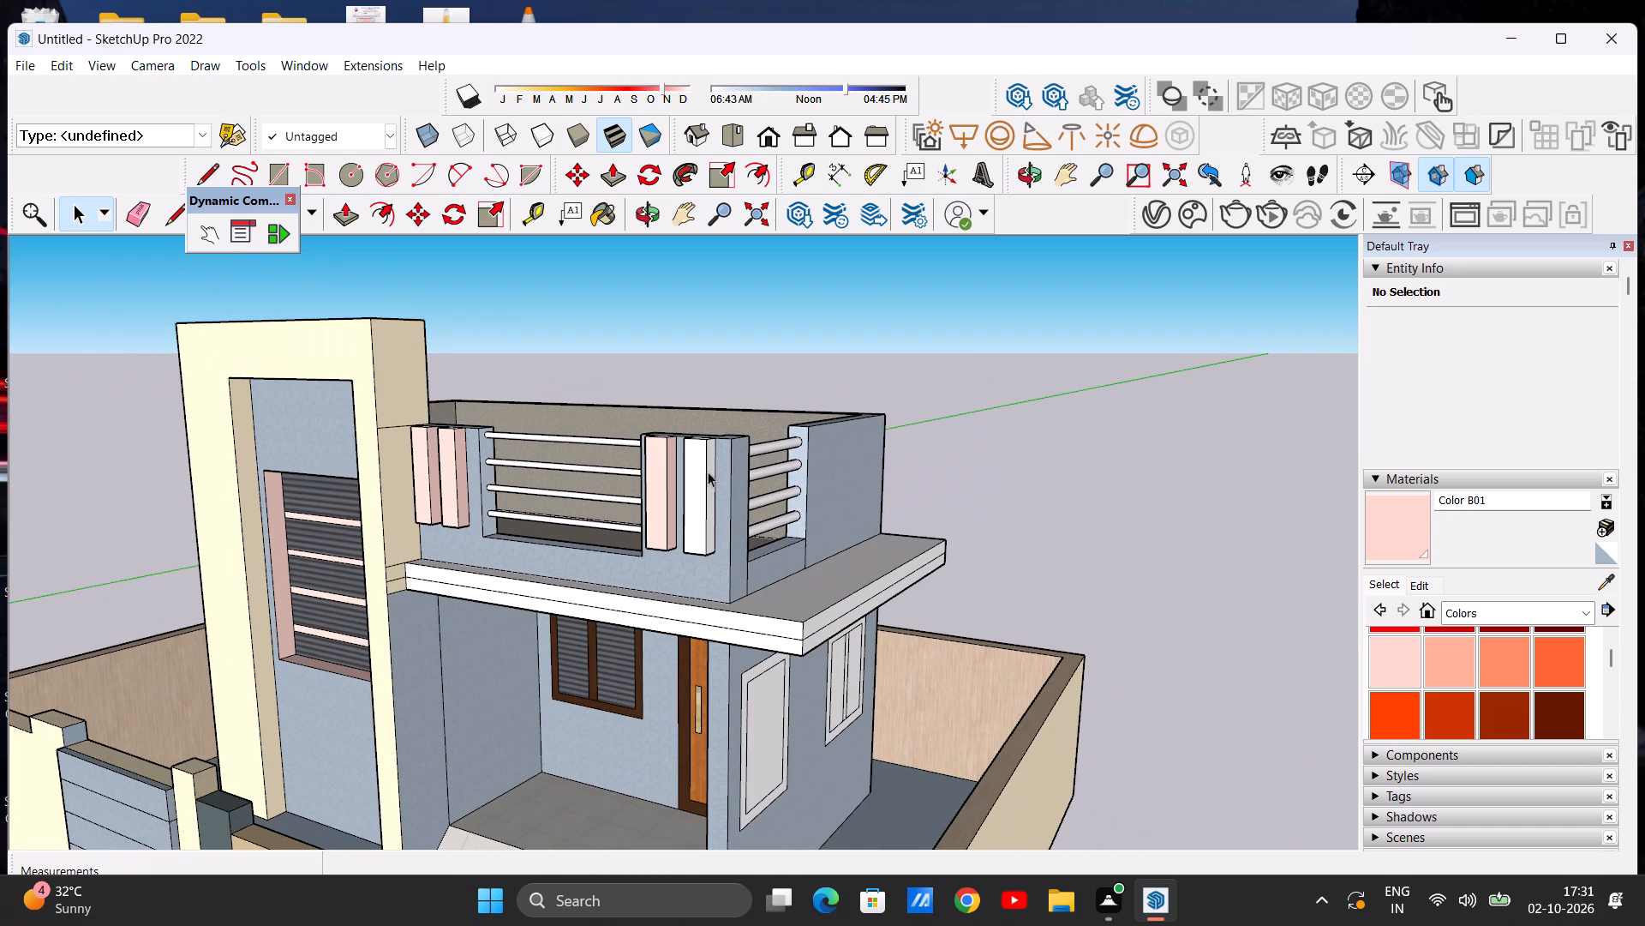
scroll(705, 447, "down", 4)
scroll(675, 472, "up", 6)
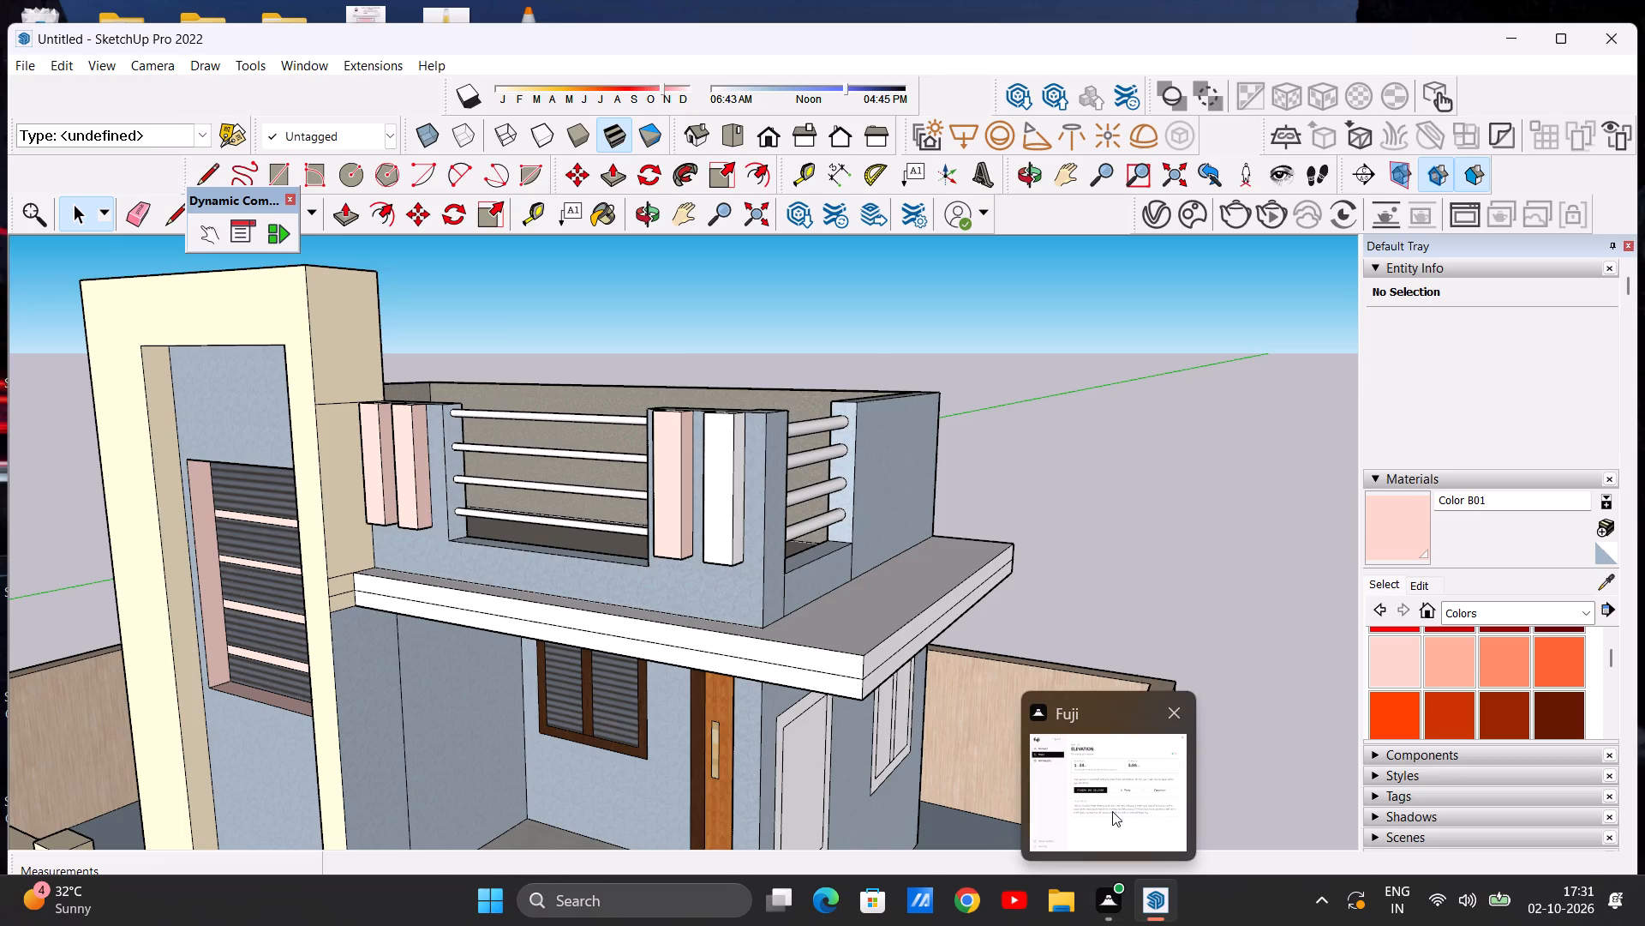
left_click(1137, 802)
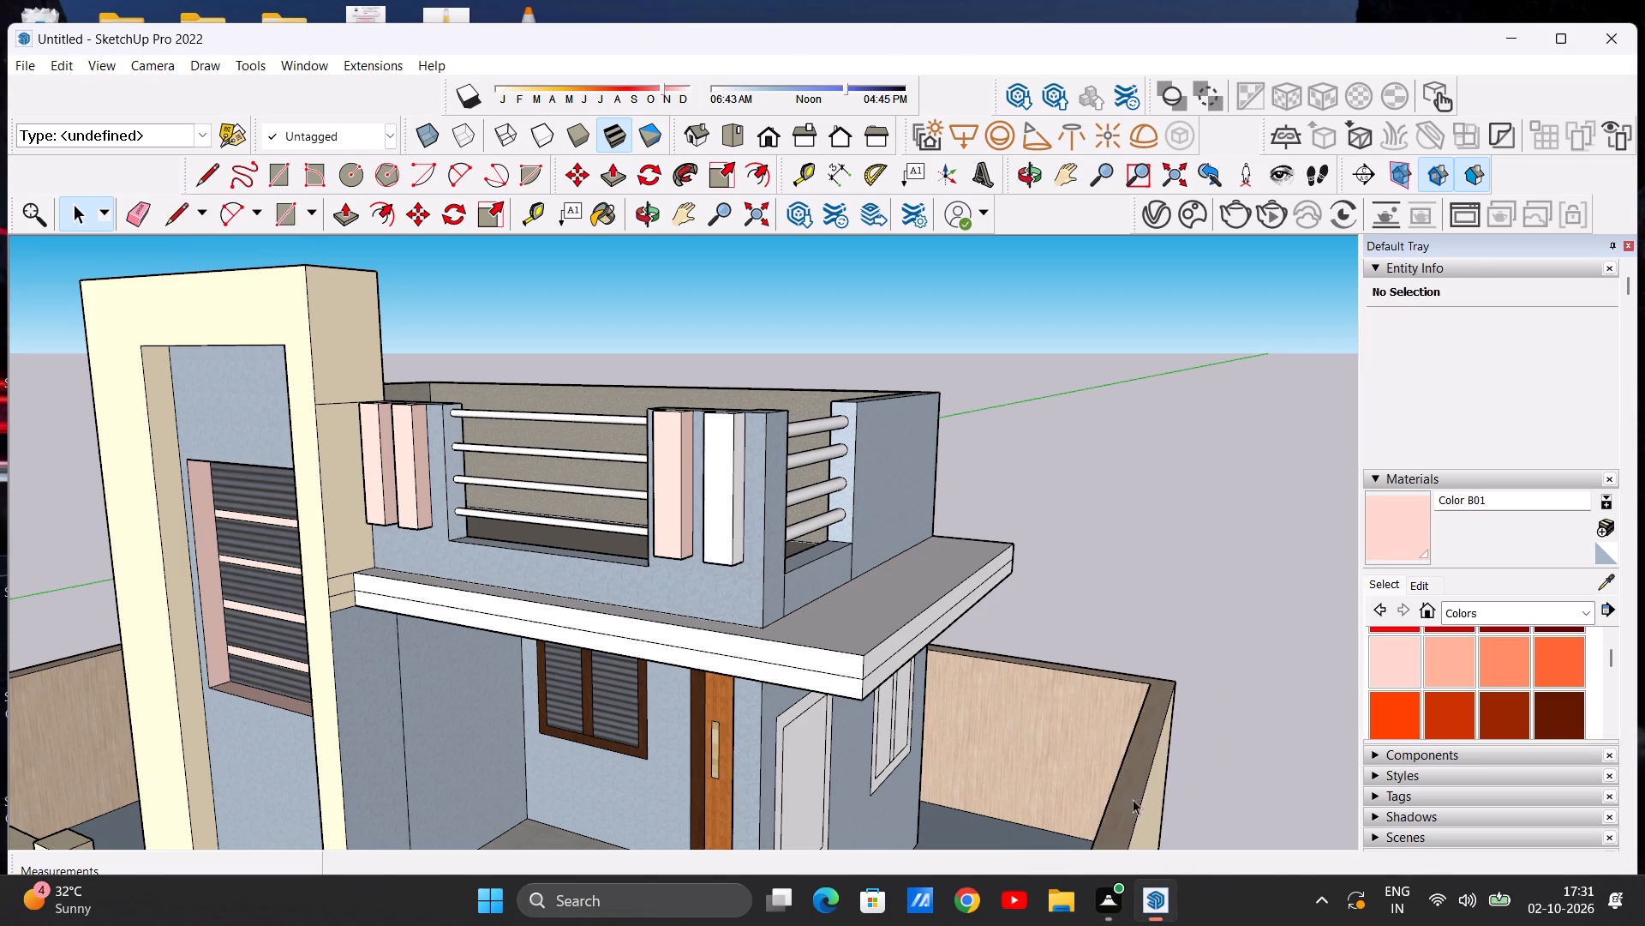
Paint the inner face of the side compound wall on the porch side with Color B01.
scroll(982, 580, "down", 14)
scroll(840, 618, "up", 7)
scroll(951, 610, "down", 1)
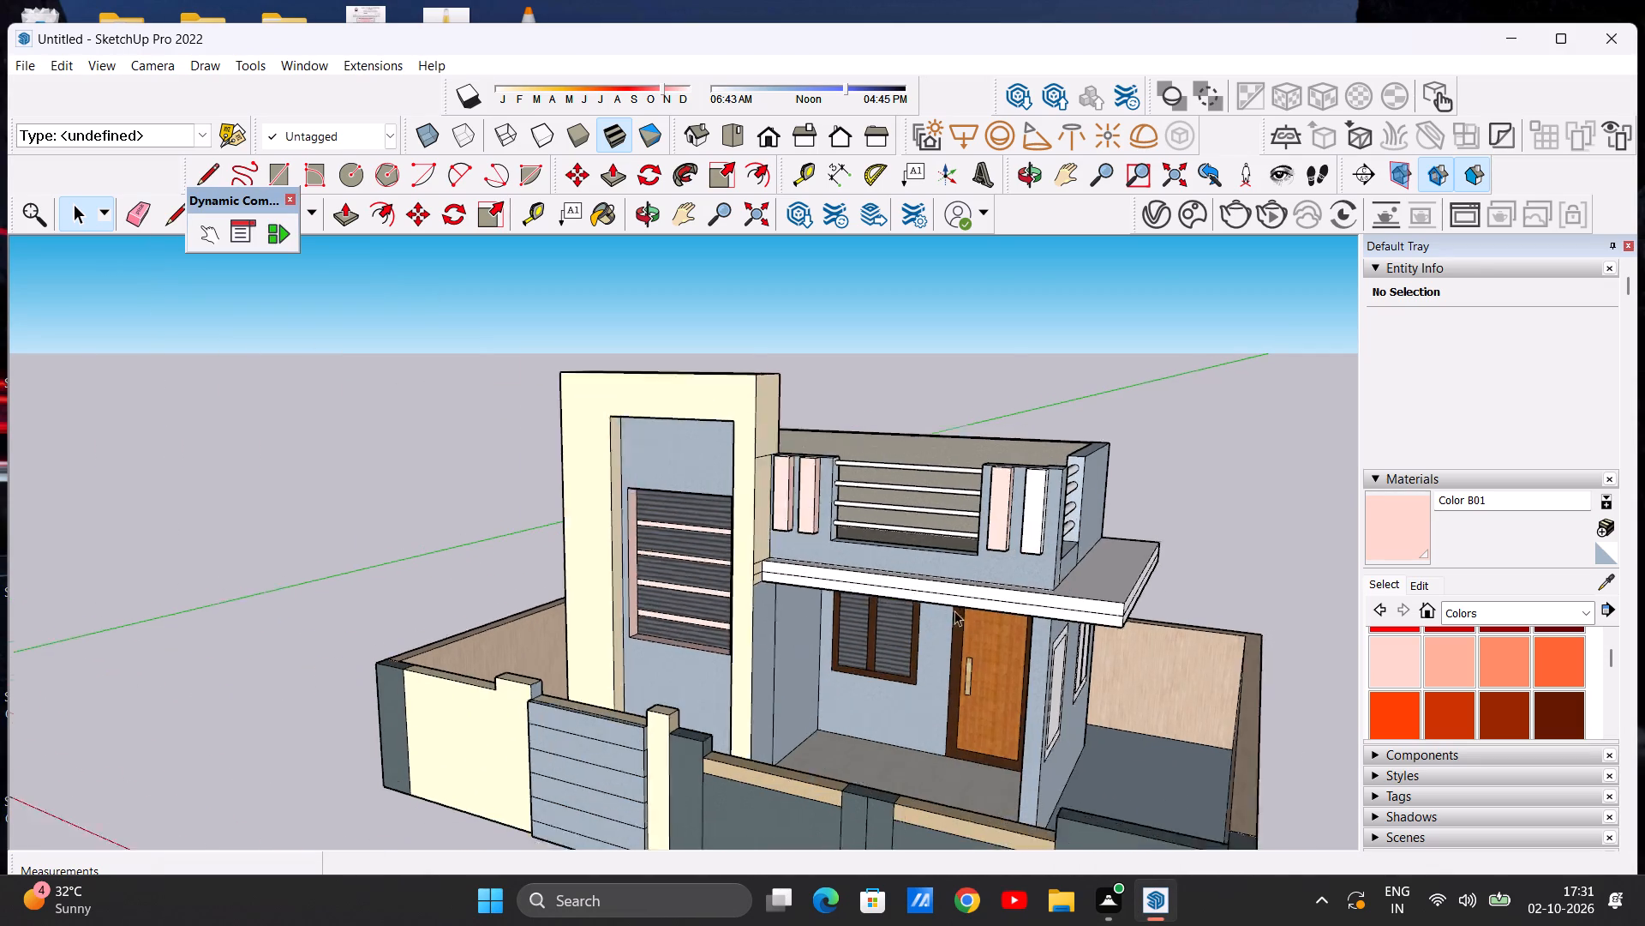
scroll(954, 610, "down", 3)
middle_click_drag(967, 666, 1193, 755)
scroll(1070, 589, "up", 9)
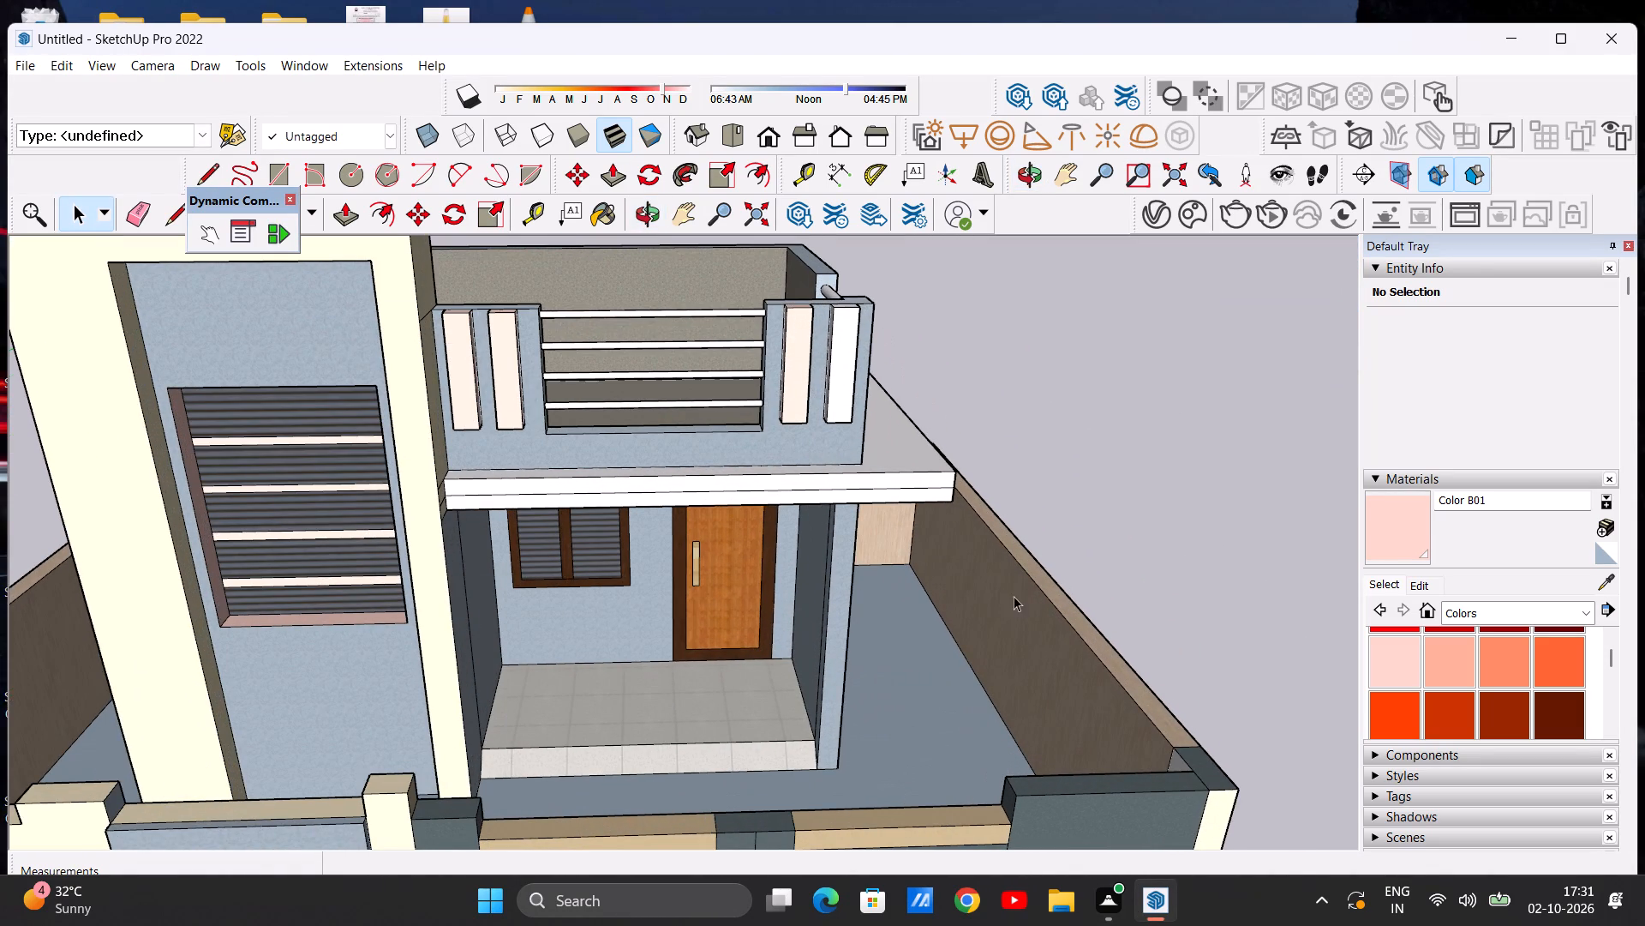
left_click(1367, 537)
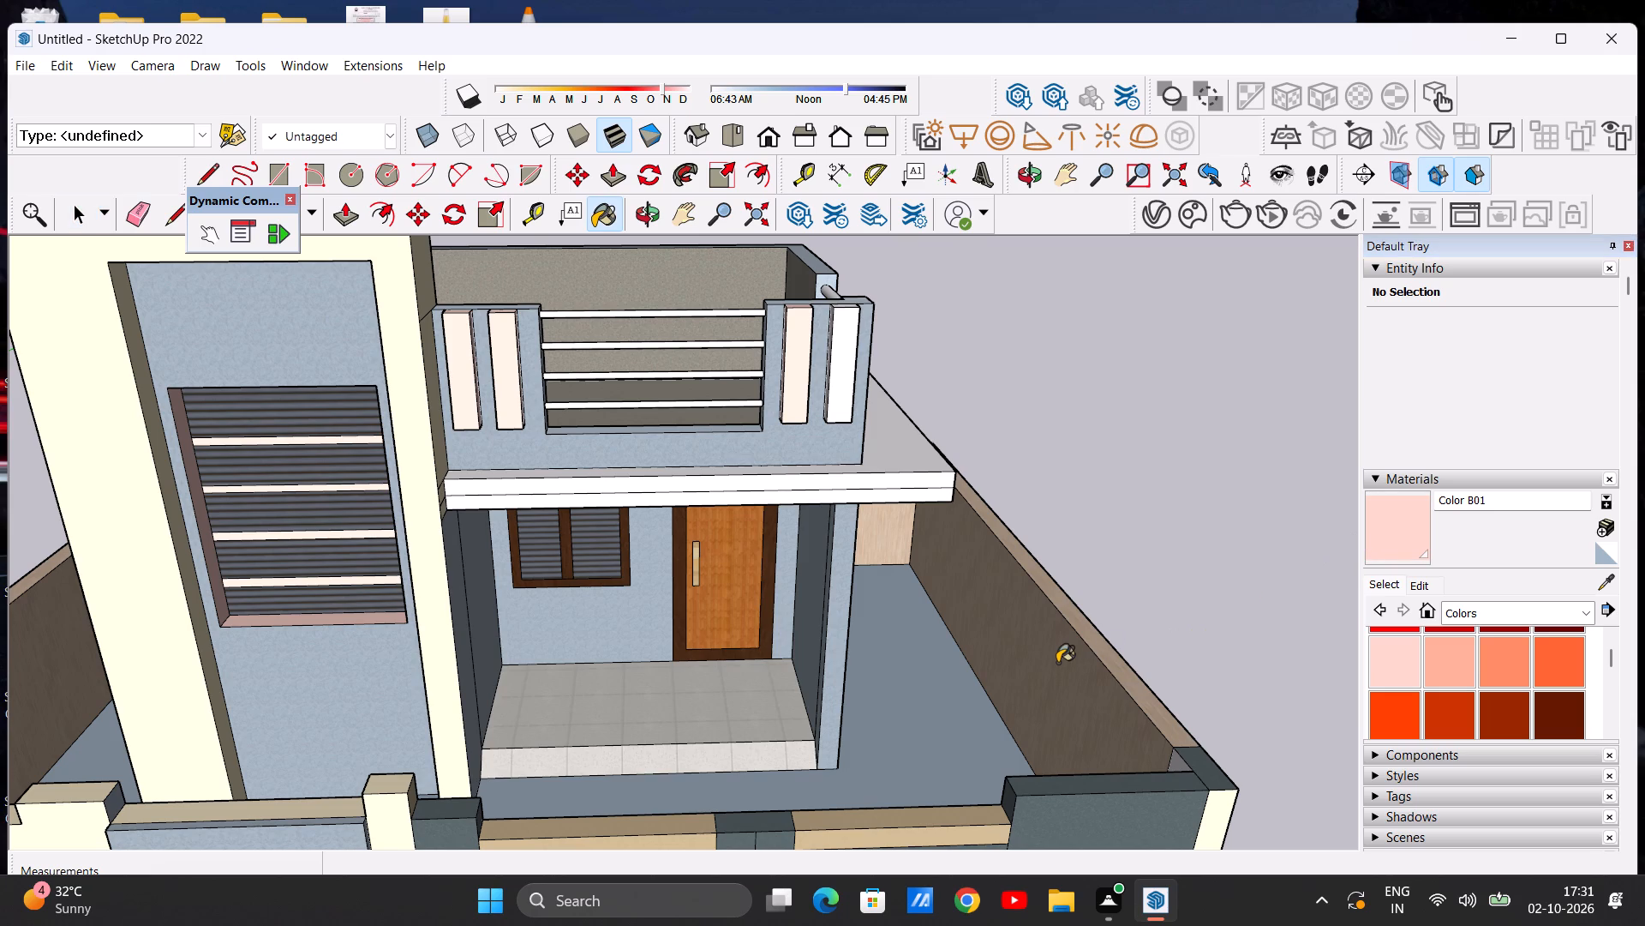
left_click(1057, 663)
Paint the inner faces of the rear compound wall and the tower-side compound wall with Color B01.
scroll(1005, 652, "down", 5)
scroll(1006, 630, "up", 6)
middle_click_drag(1002, 652, 910, 561)
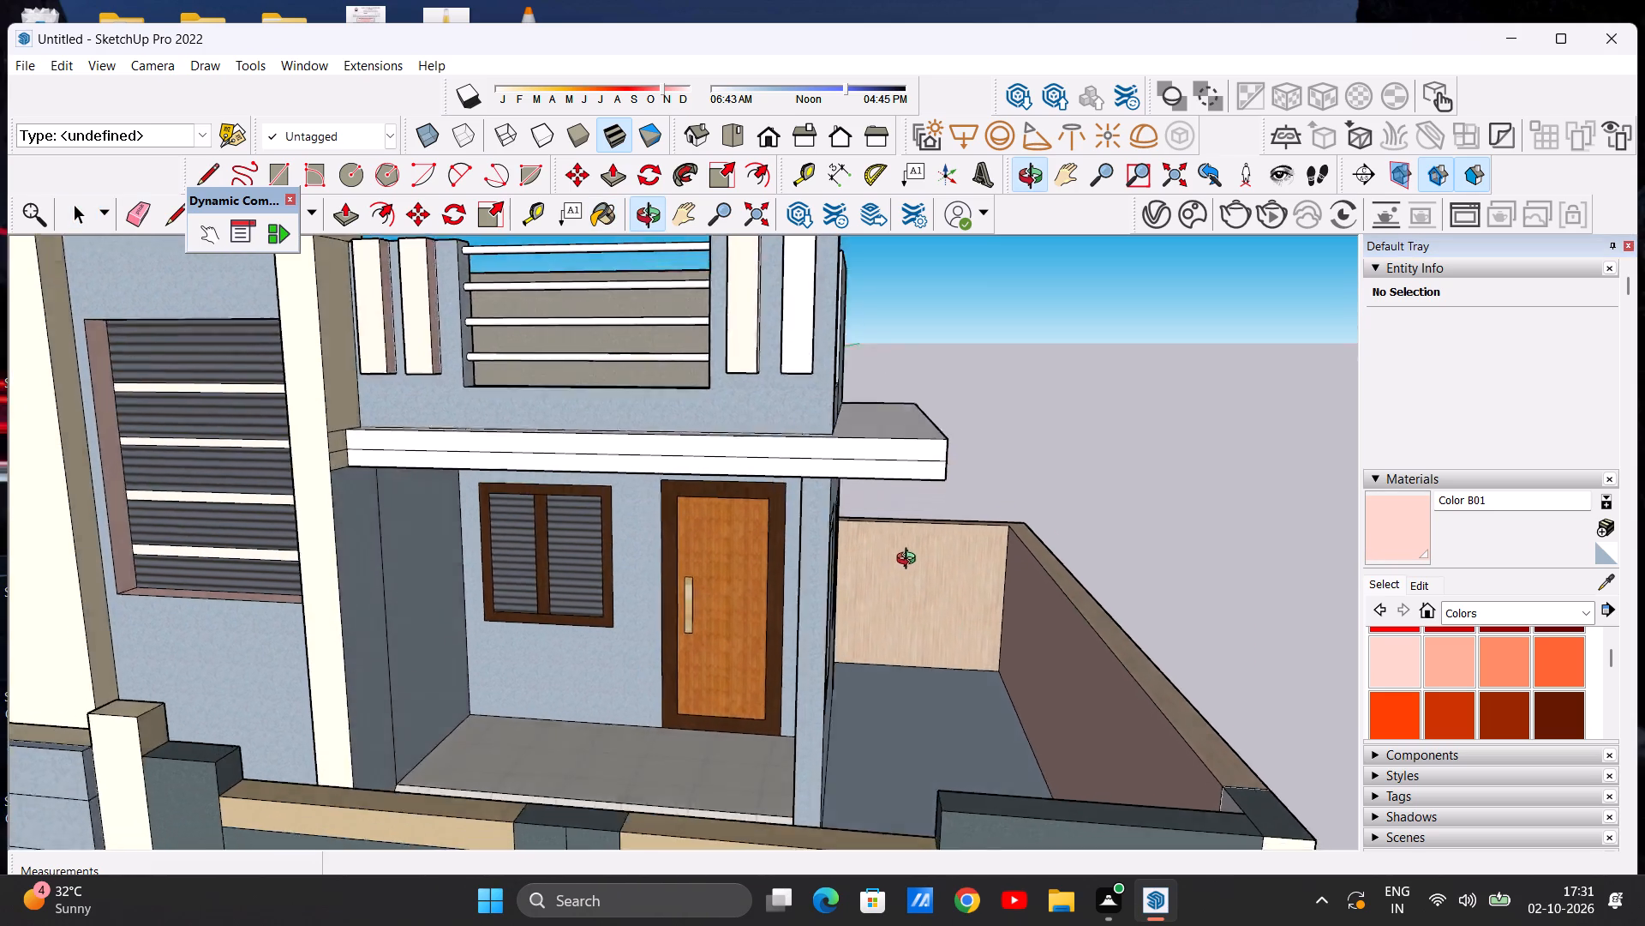
middle_click_drag(910, 561, 870, 559)
scroll(966, 580, "up", 7)
left_click(958, 580)
scroll(1001, 672, "down", 15)
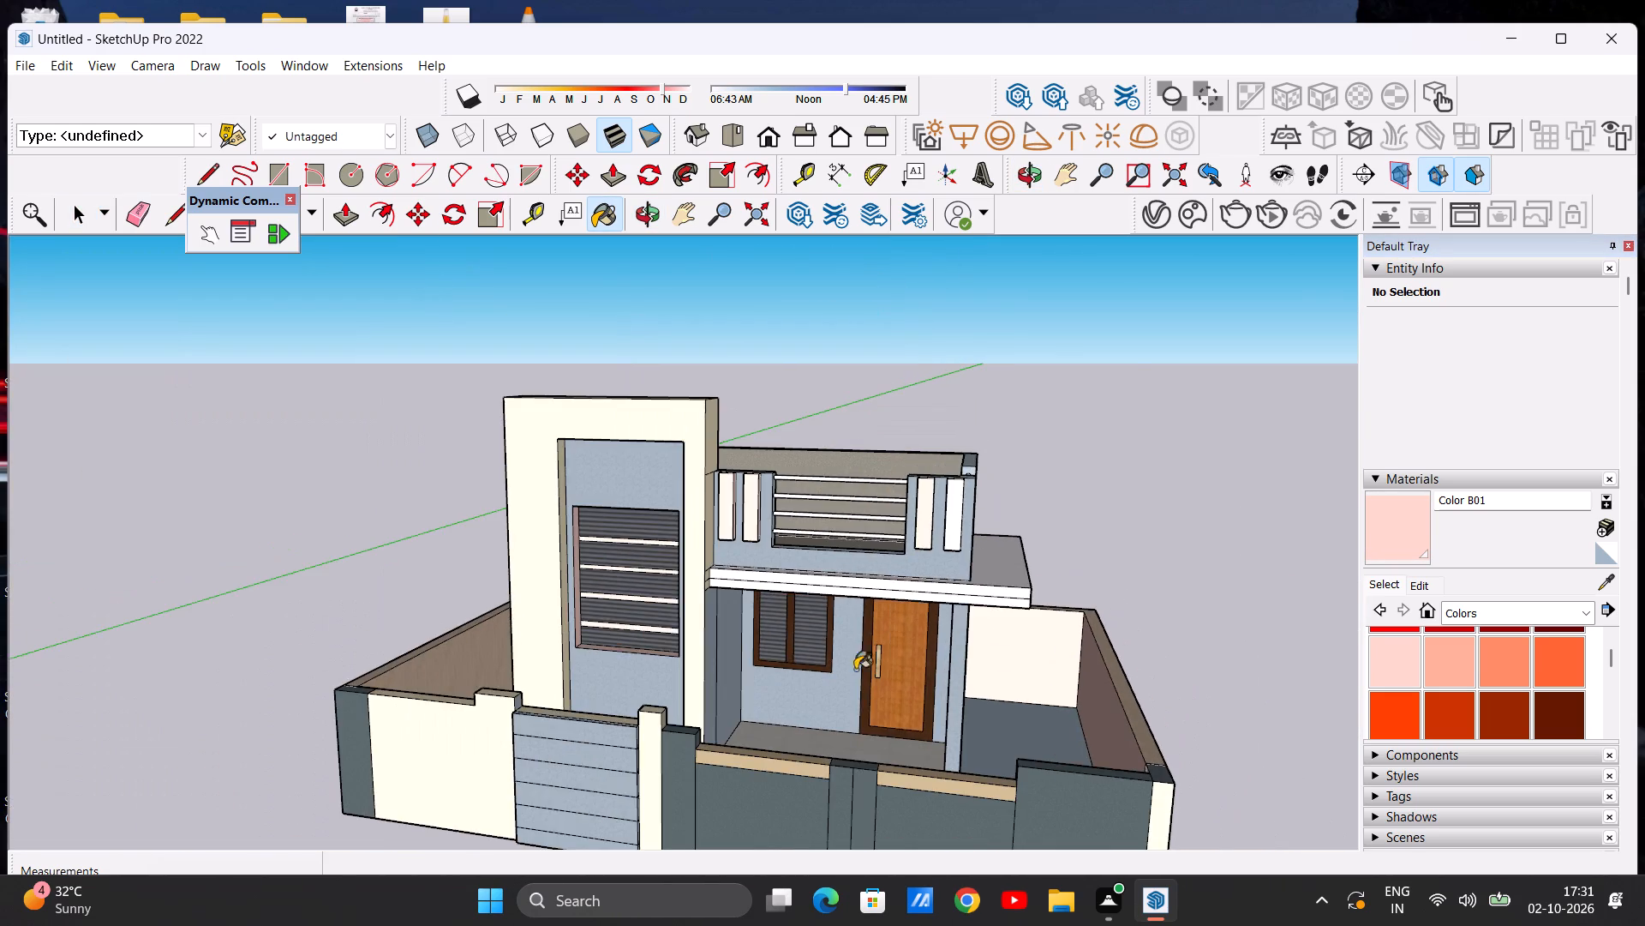
scroll(561, 677, "up", 15)
left_click(557, 654)
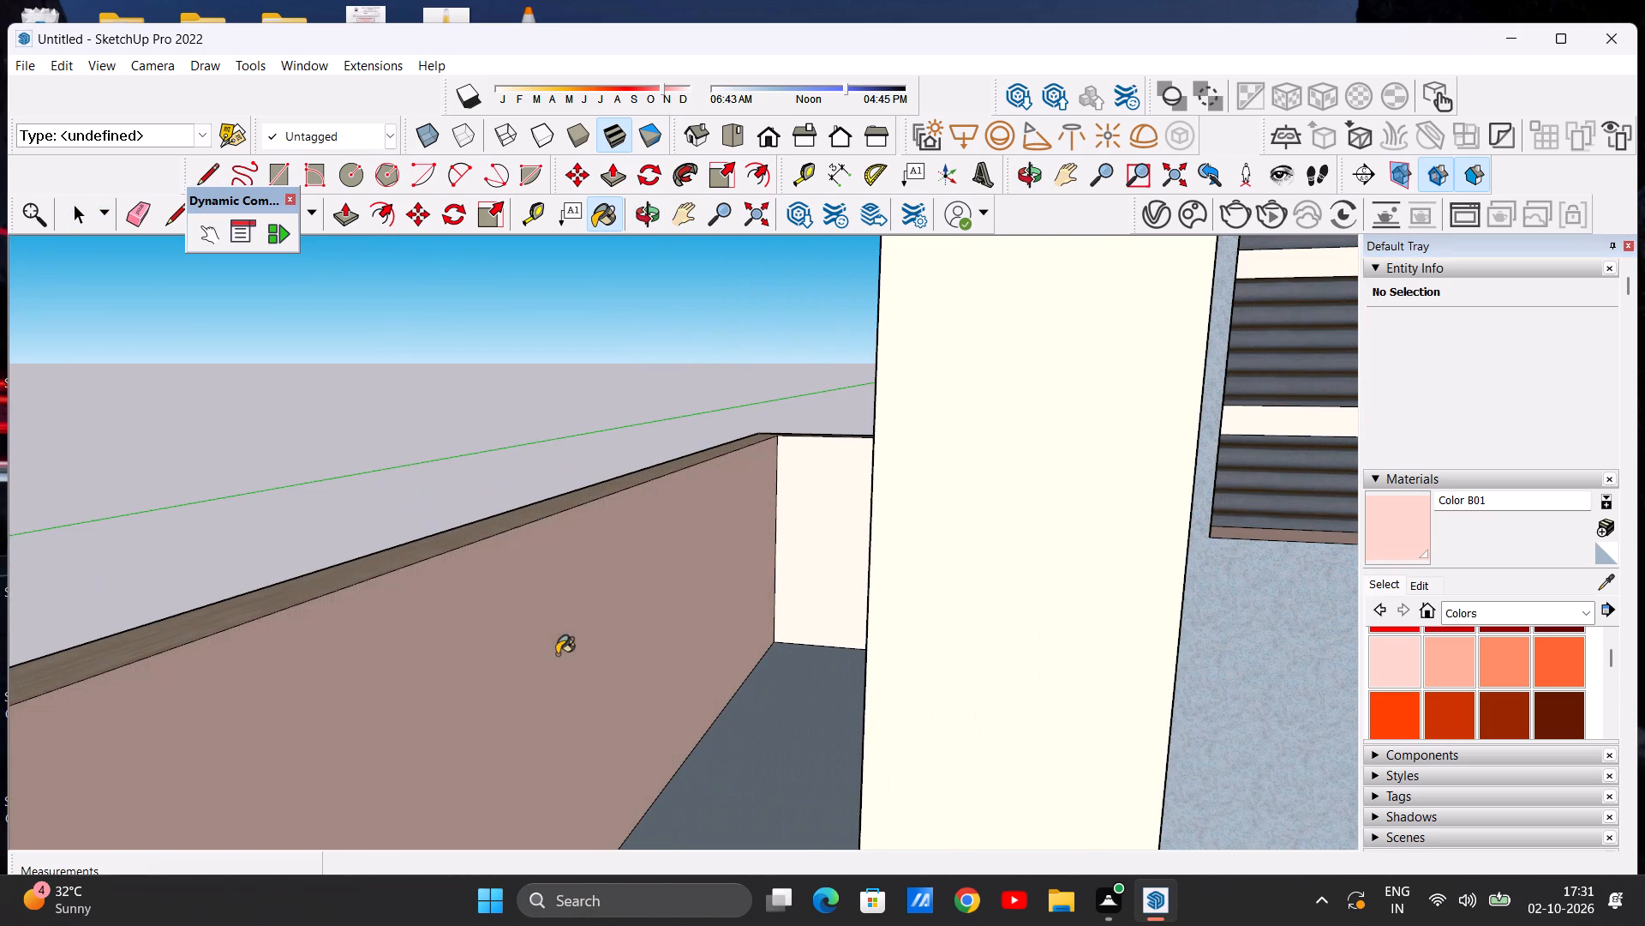
key("space")
Browse the Colors swatches and the Synthetic Surfaces collection for a further finish for the house.
scroll(583, 620, "down", 10)
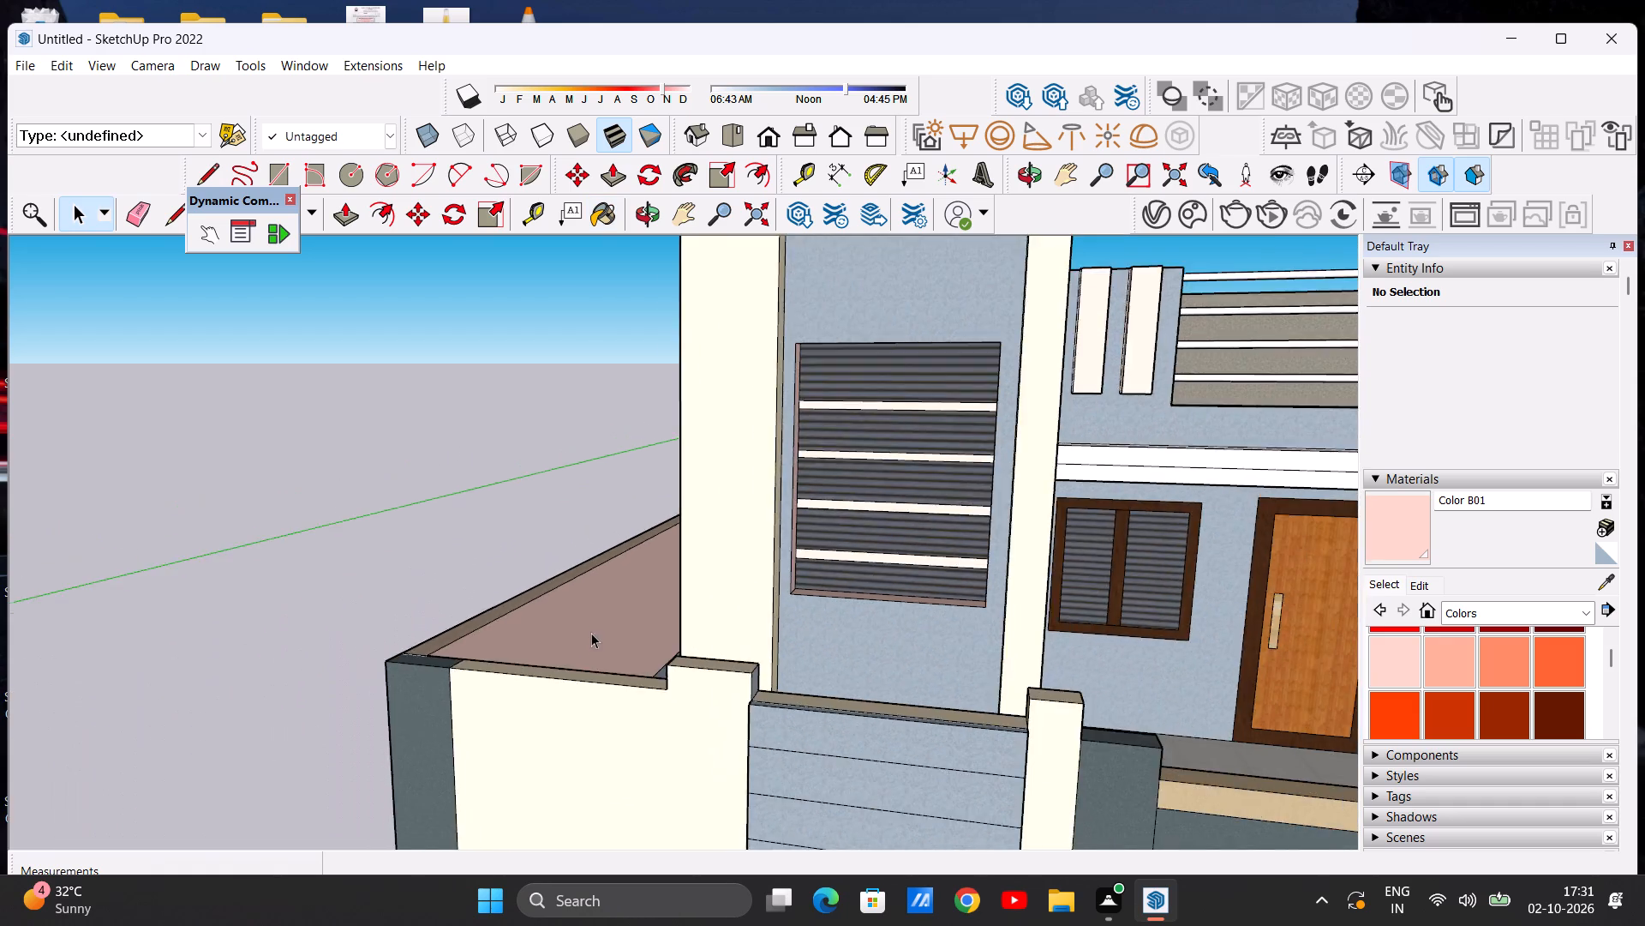
scroll(591, 633, "down", 10)
middle_click_drag(649, 660, 784, 761)
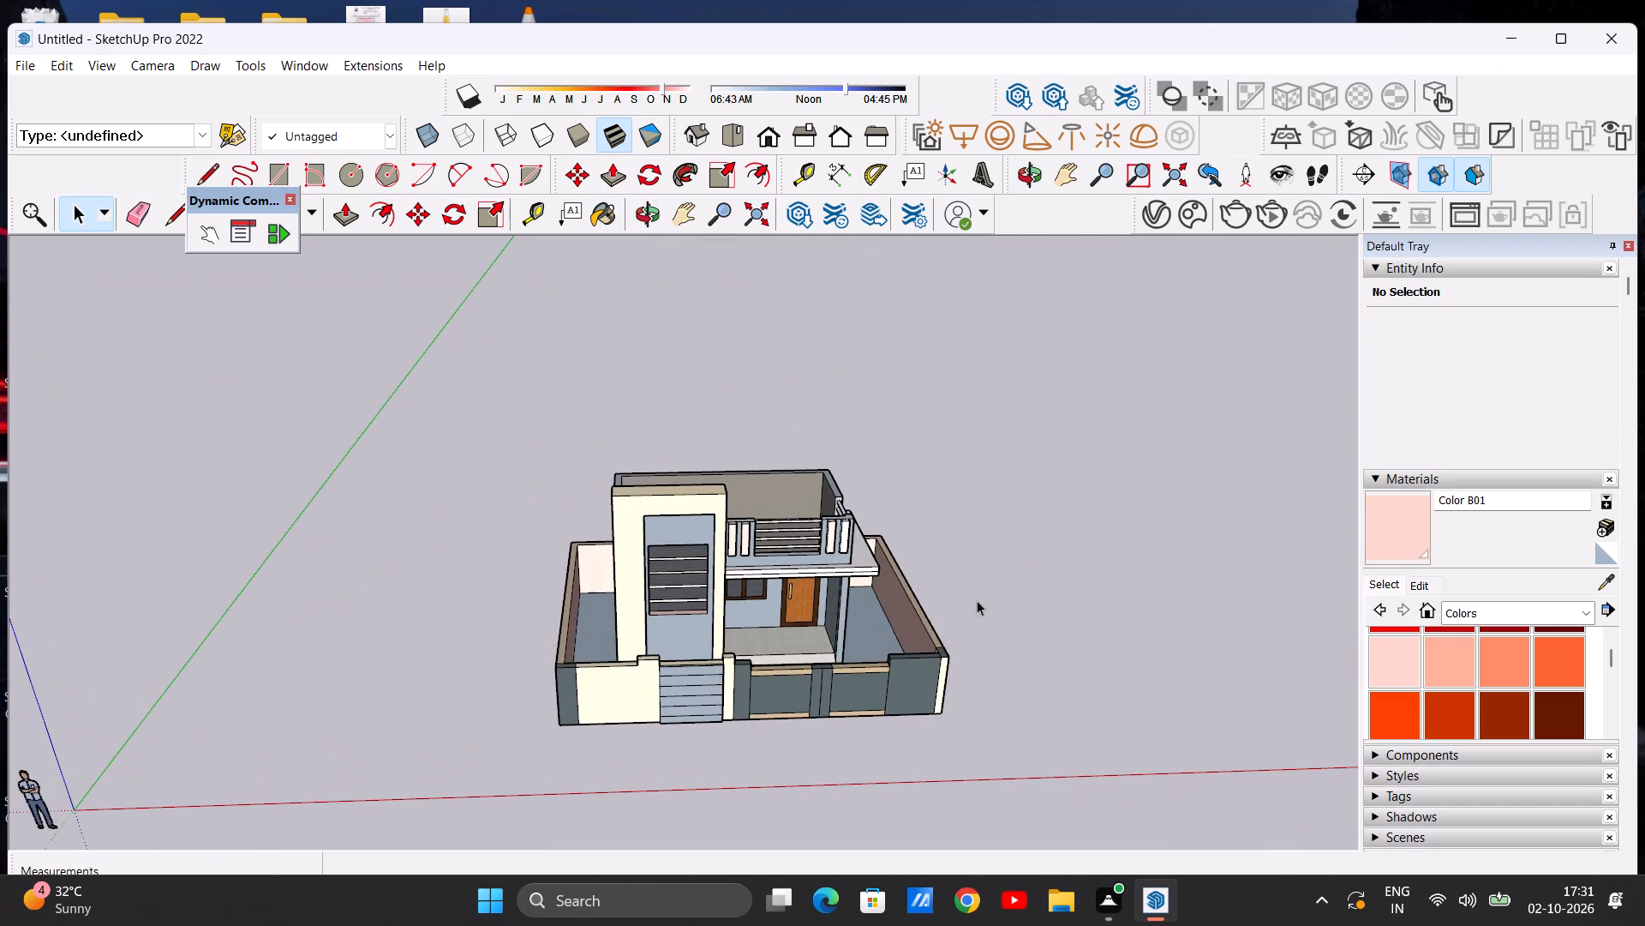
scroll(971, 598, "up", 9)
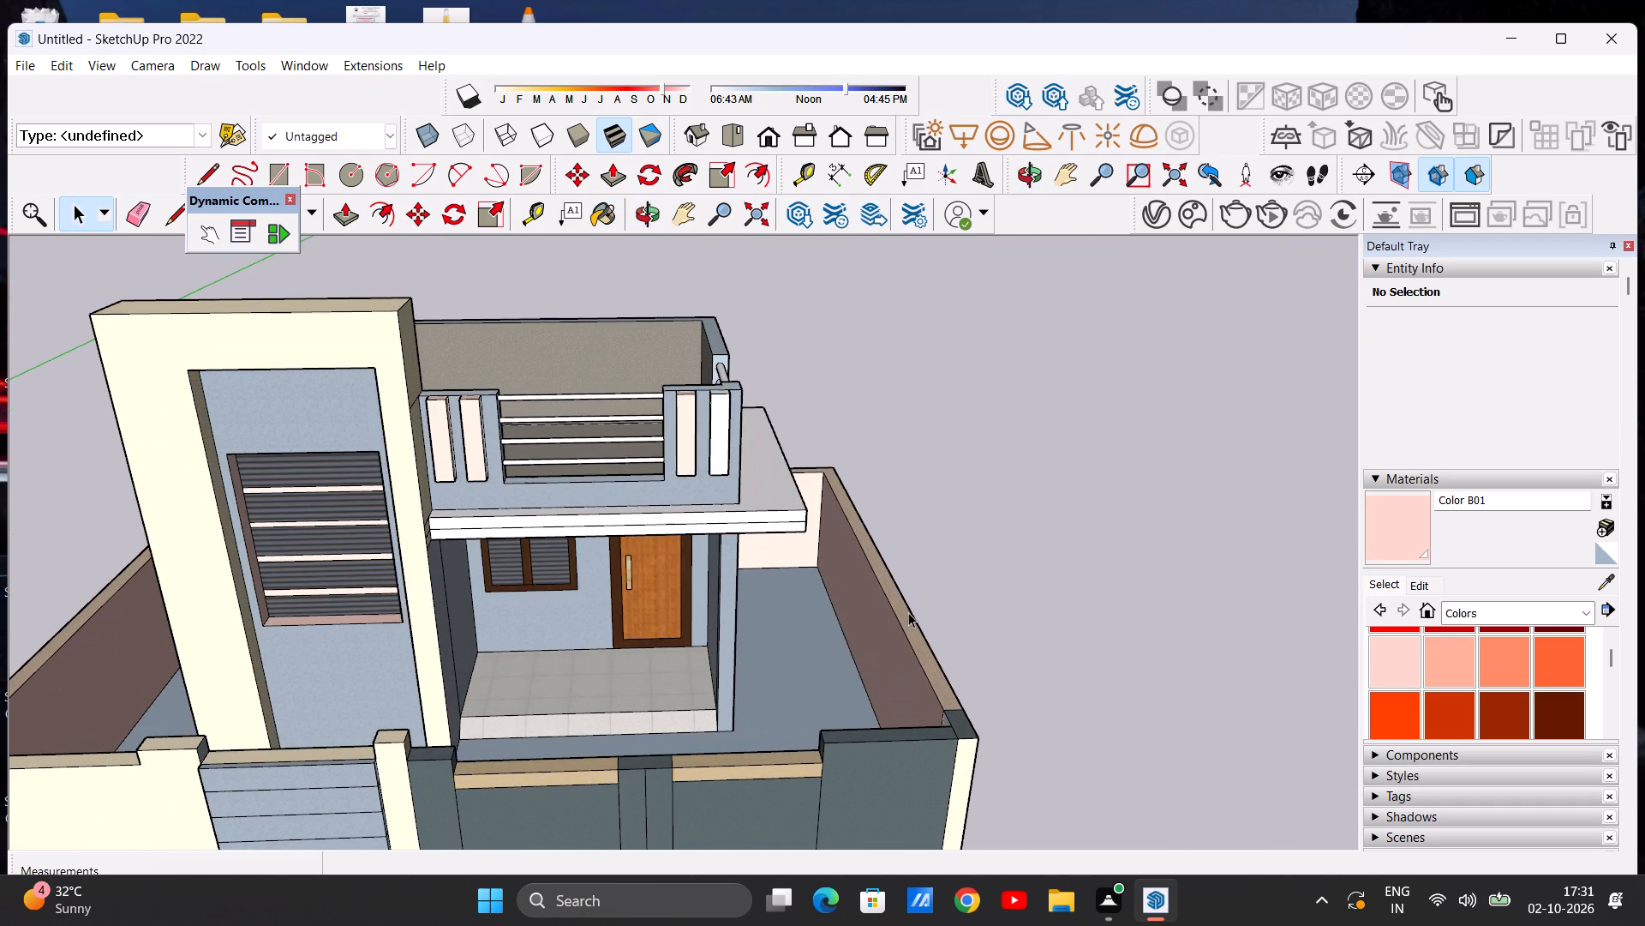
scroll(1395, 654, "down", 1)
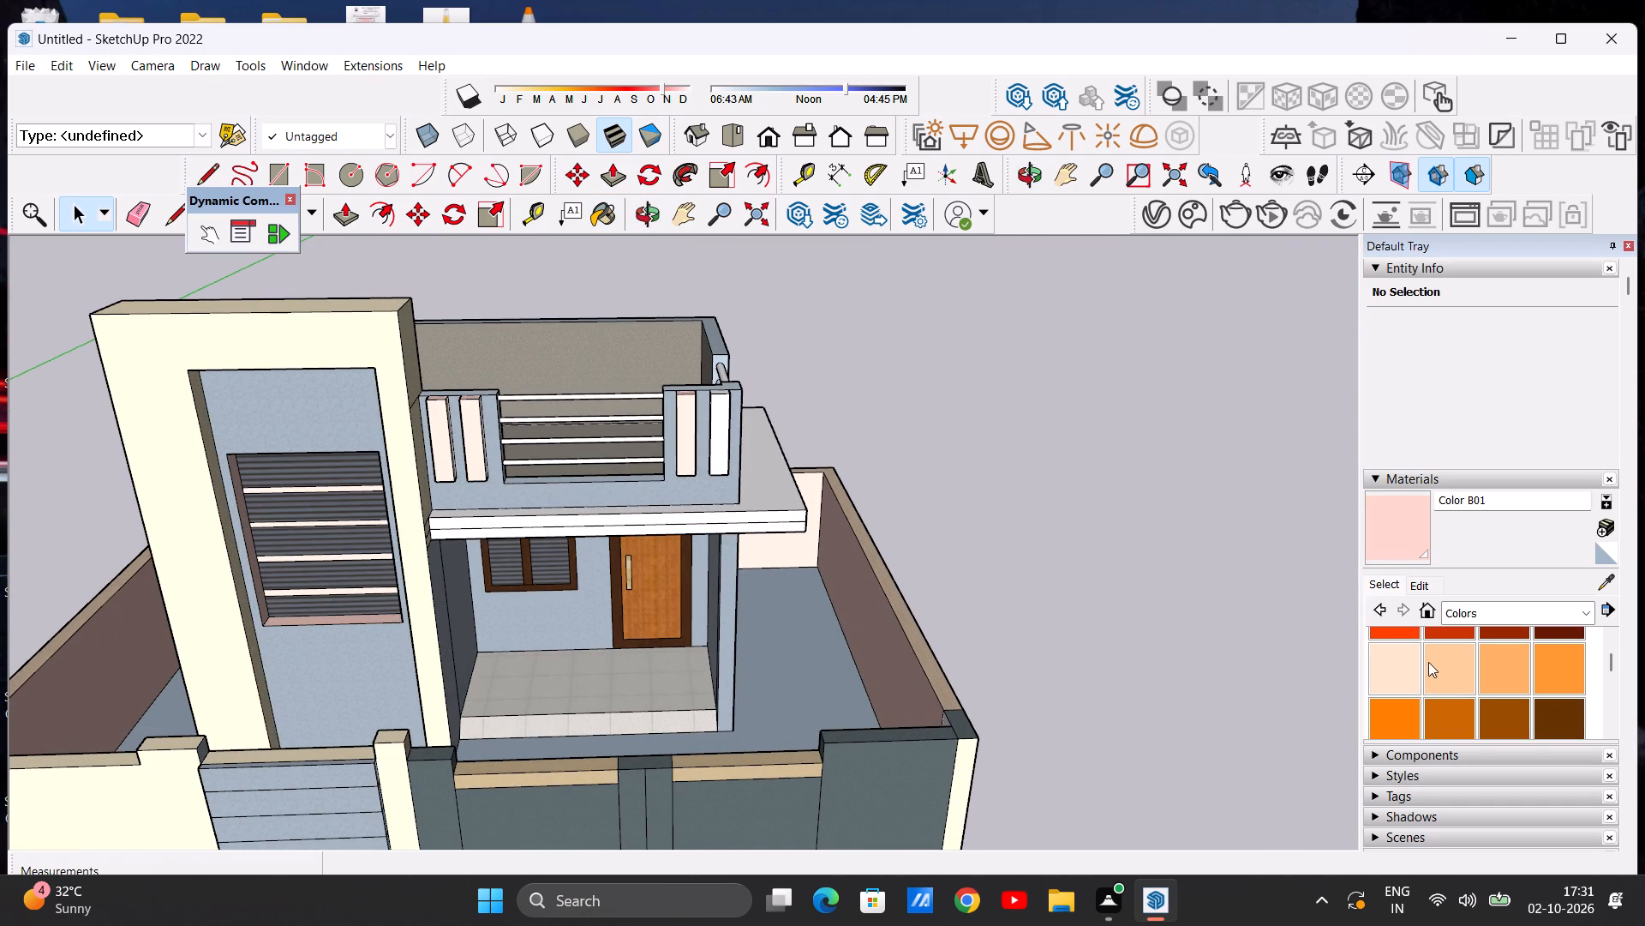
scroll(1394, 714, "down", 4)
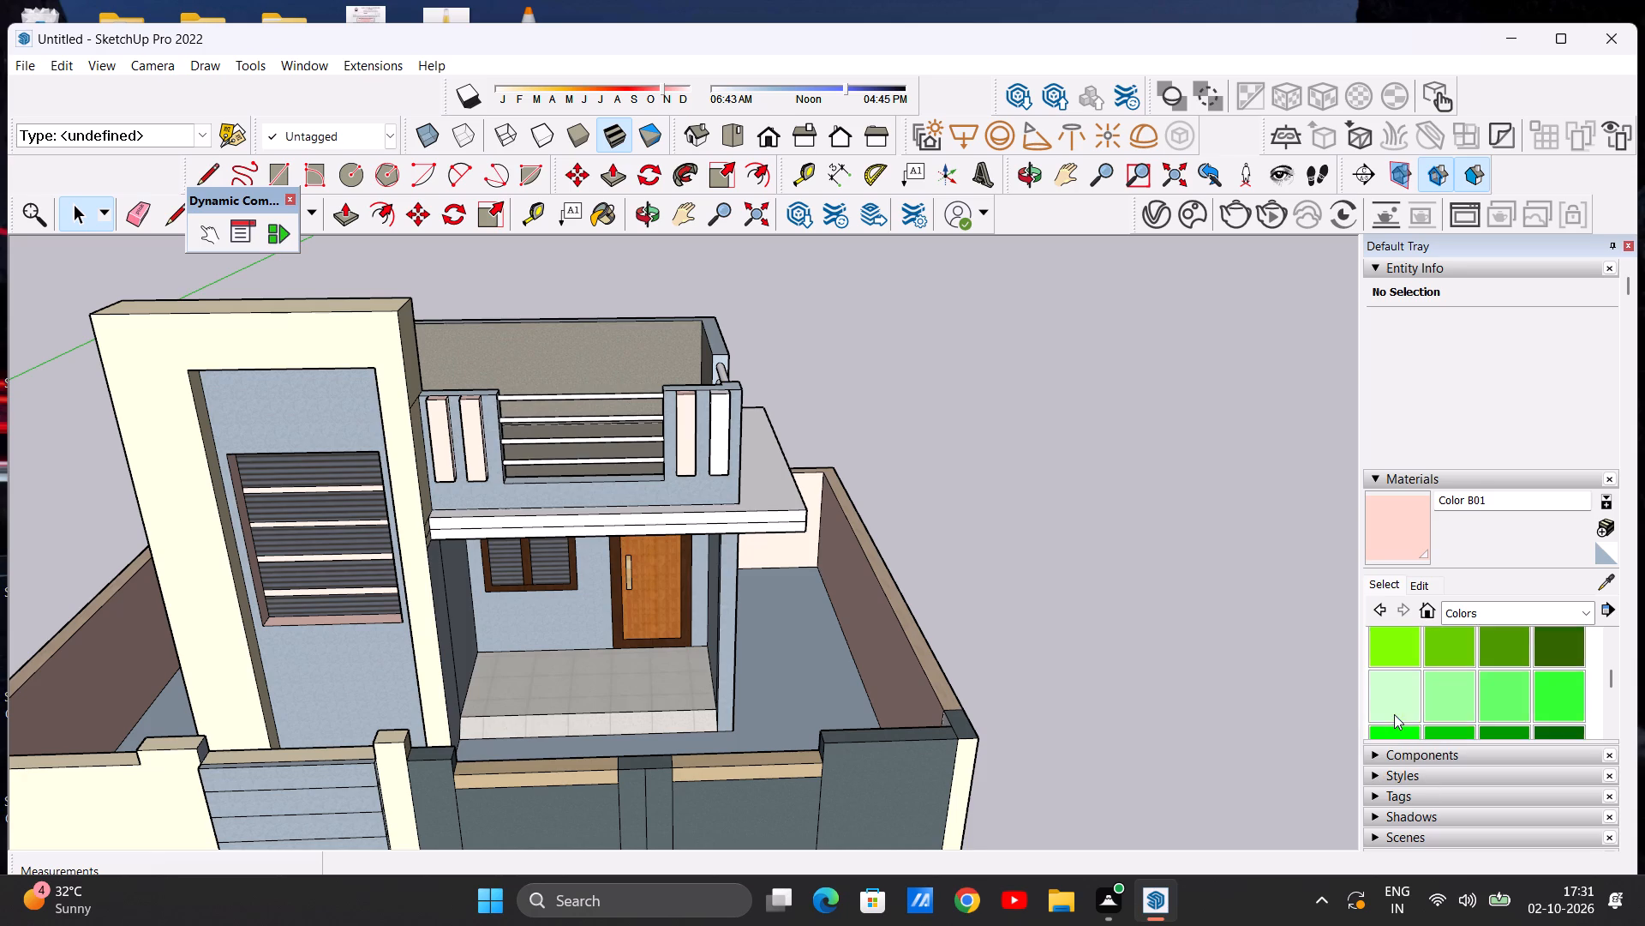
scroll(1394, 714, "down", 5)
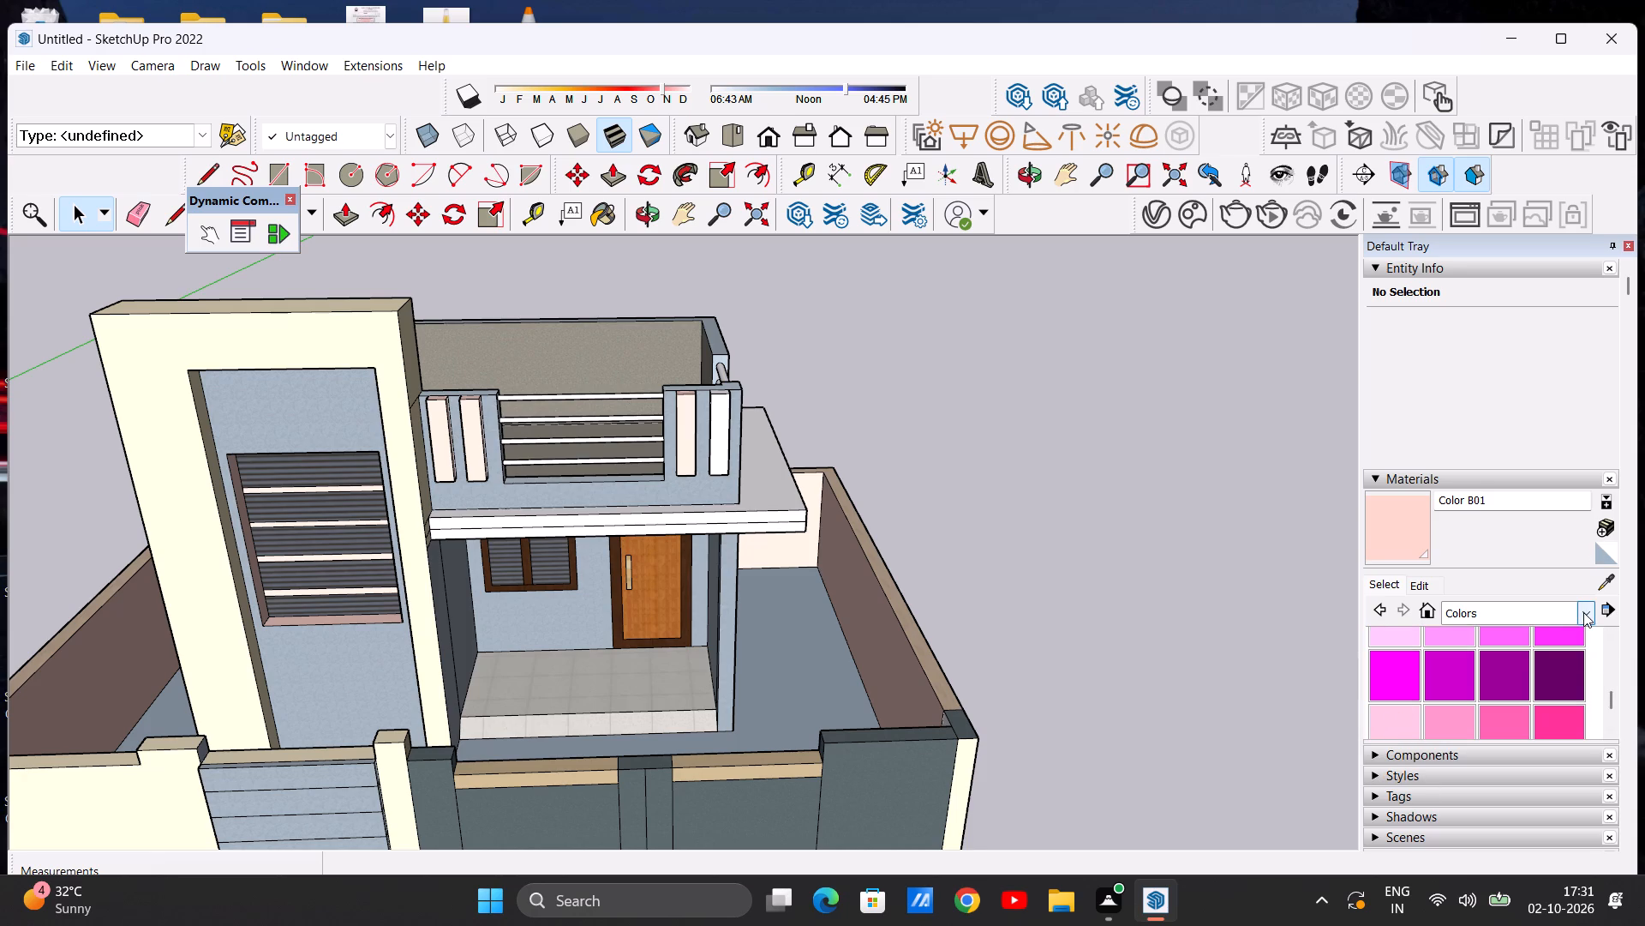
left_click(1583, 612)
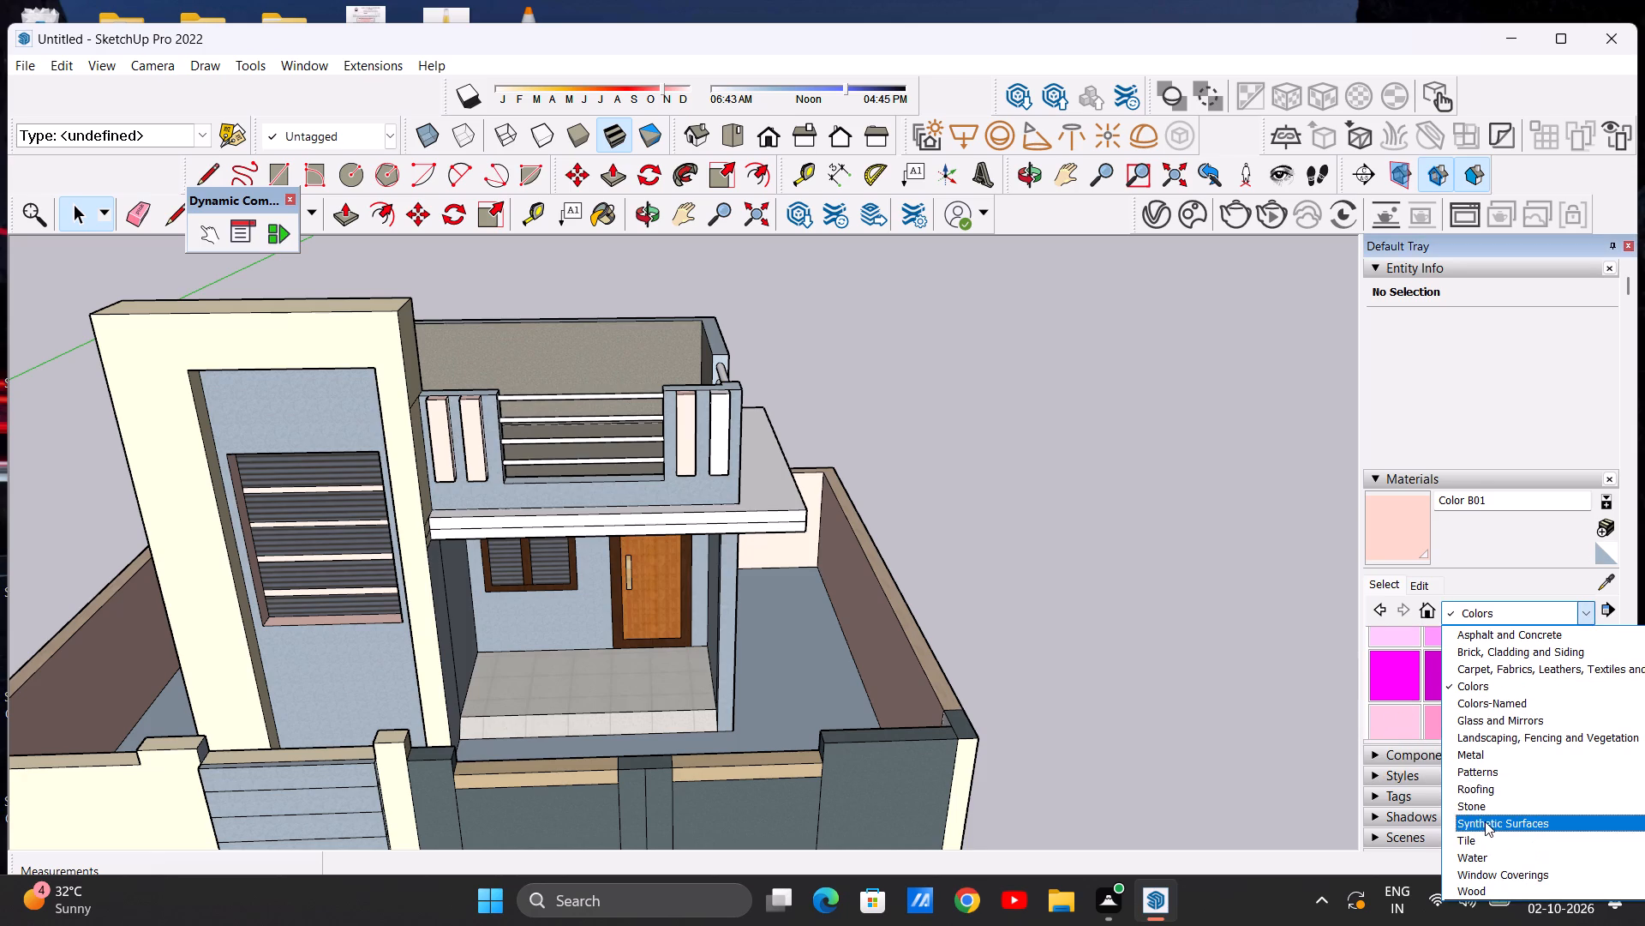
left_click(1485, 821)
scroll(1417, 689, "down", 1)
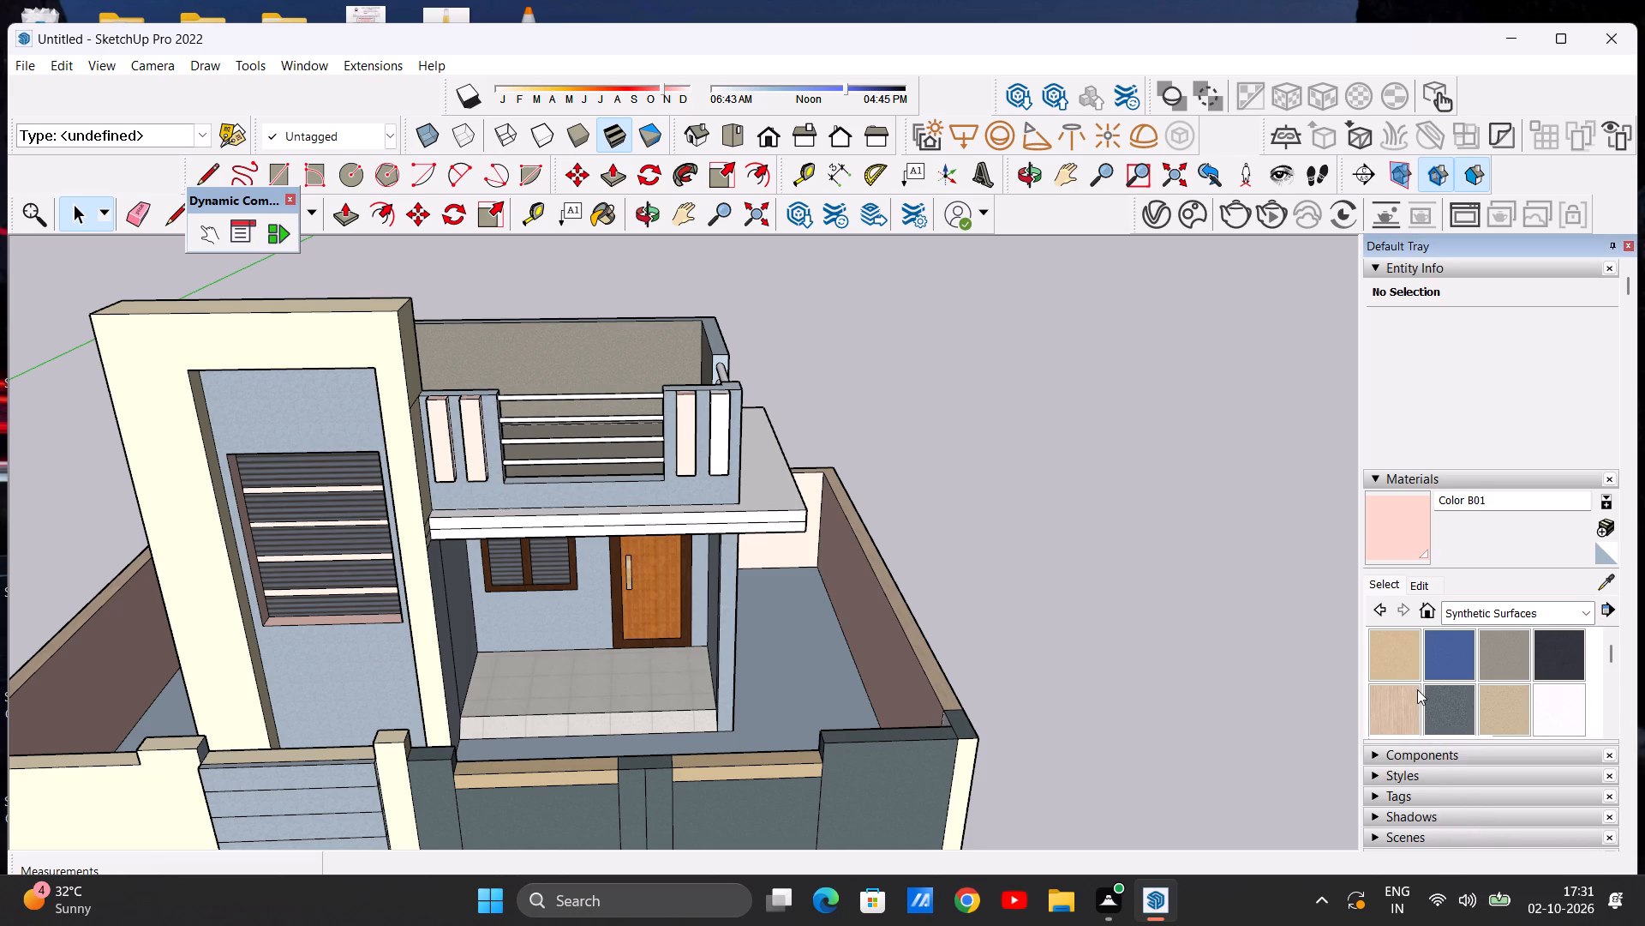
scroll(1417, 689, "up", 1)
Examine the house front, the tower side and the inner compound wall faces for areas still without a finish.
scroll(586, 615, "down", 8)
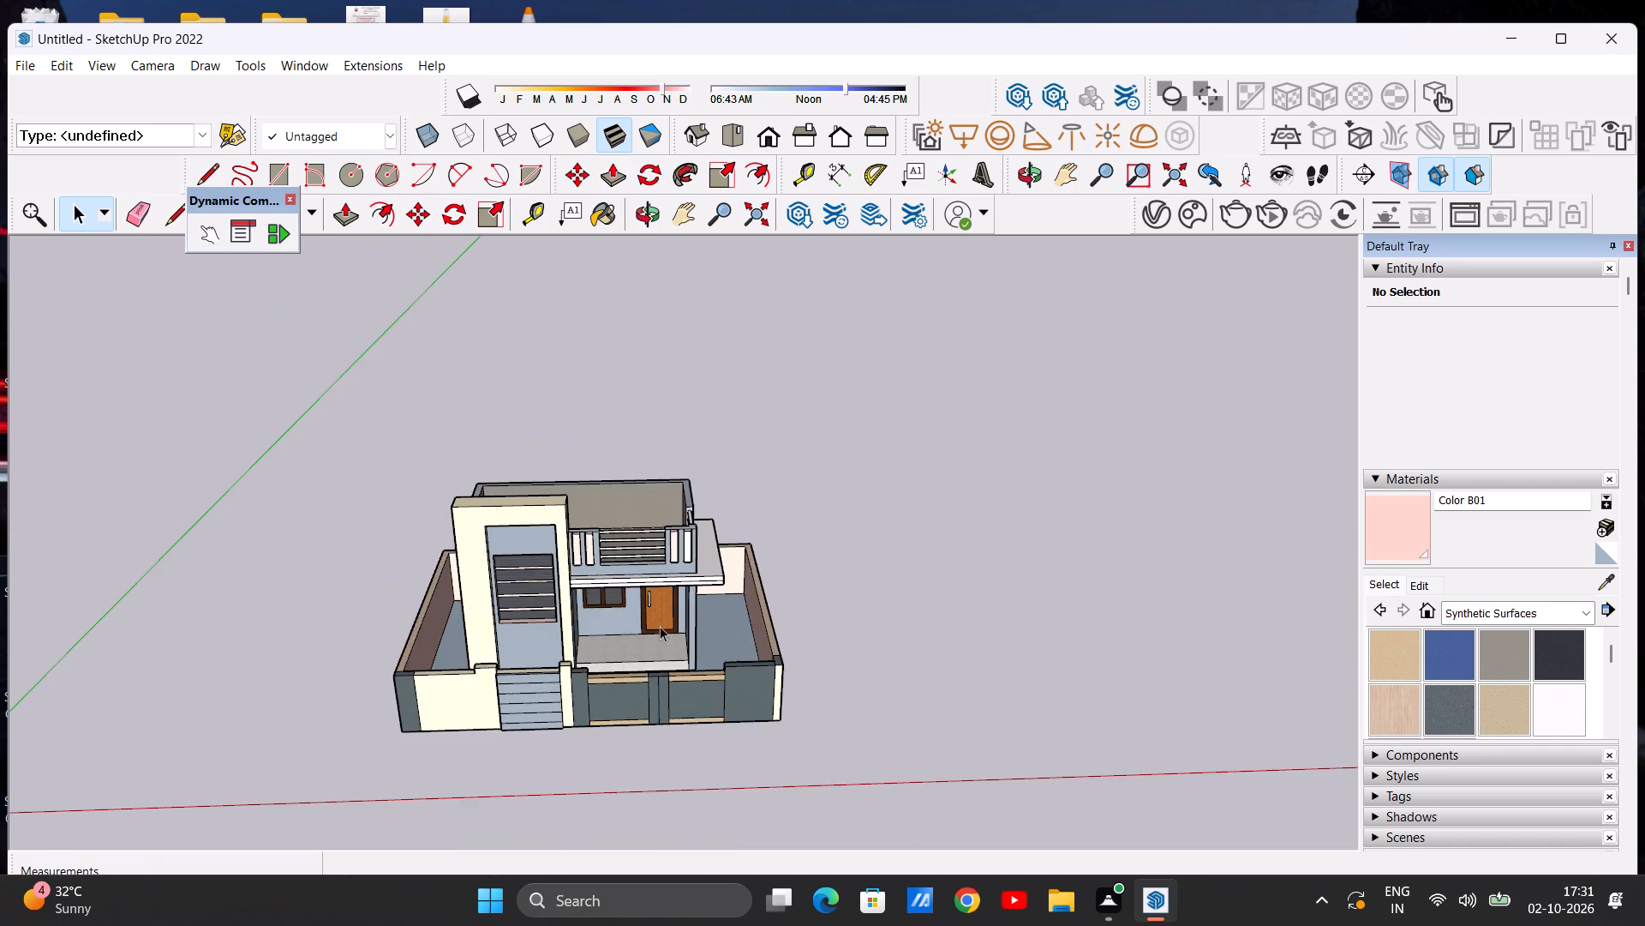
scroll(504, 625, "up", 6)
scroll(427, 640, "up", 6)
scroll(443, 644, "down", 5)
middle_click_drag(480, 656, 434, 552)
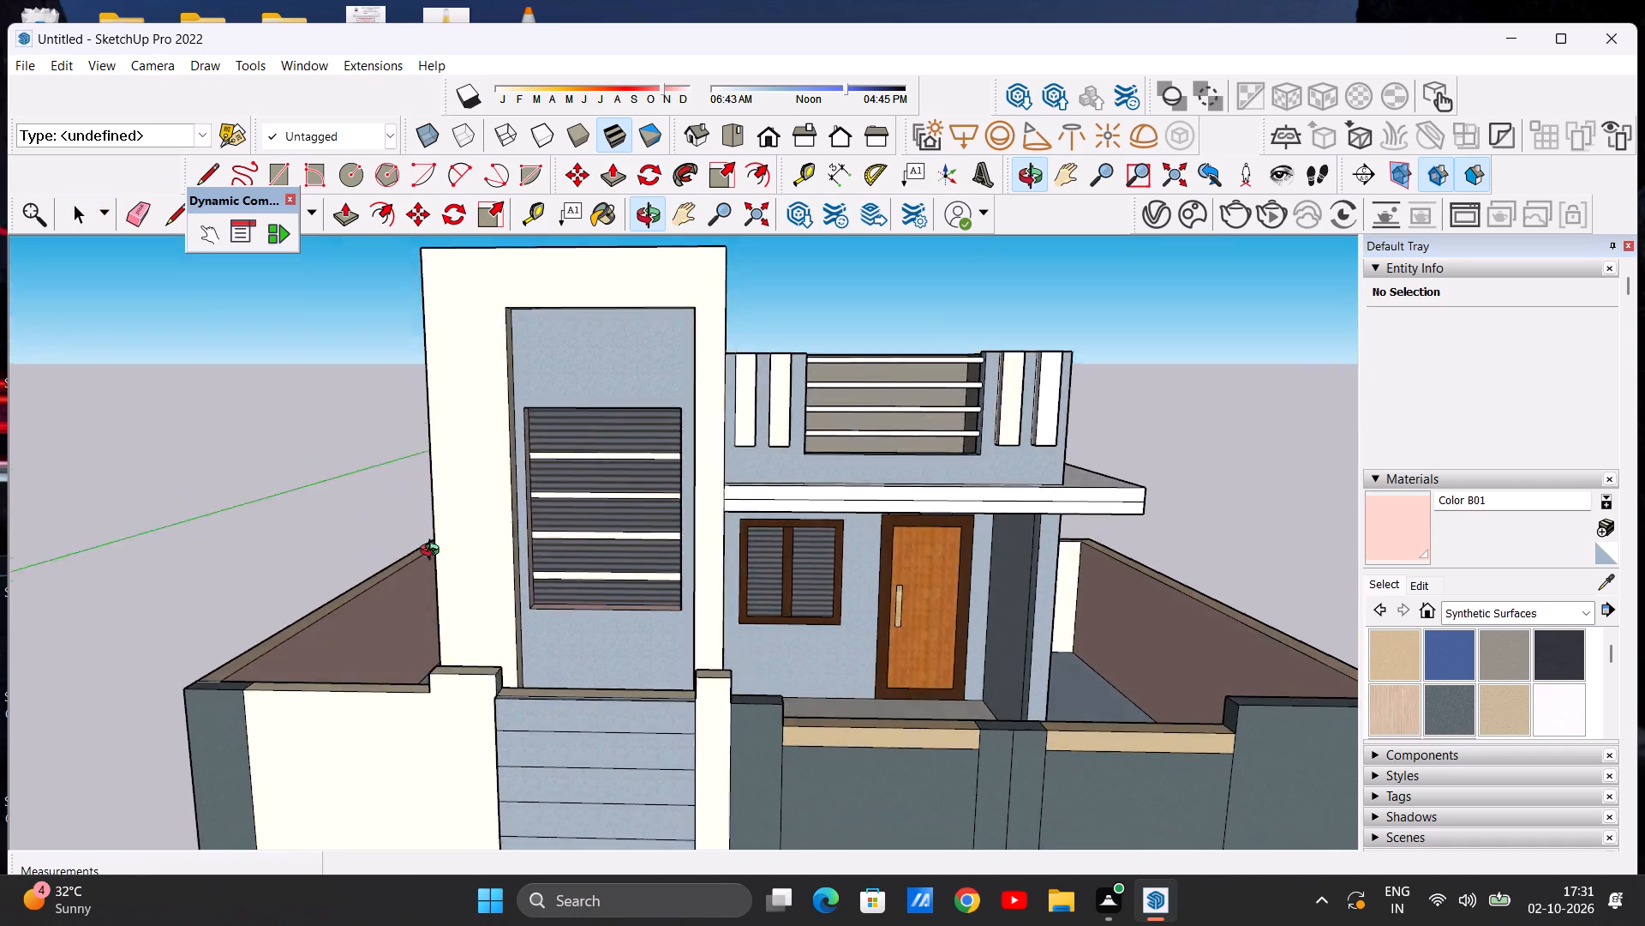
middle_click_drag(434, 552, 213, 575)
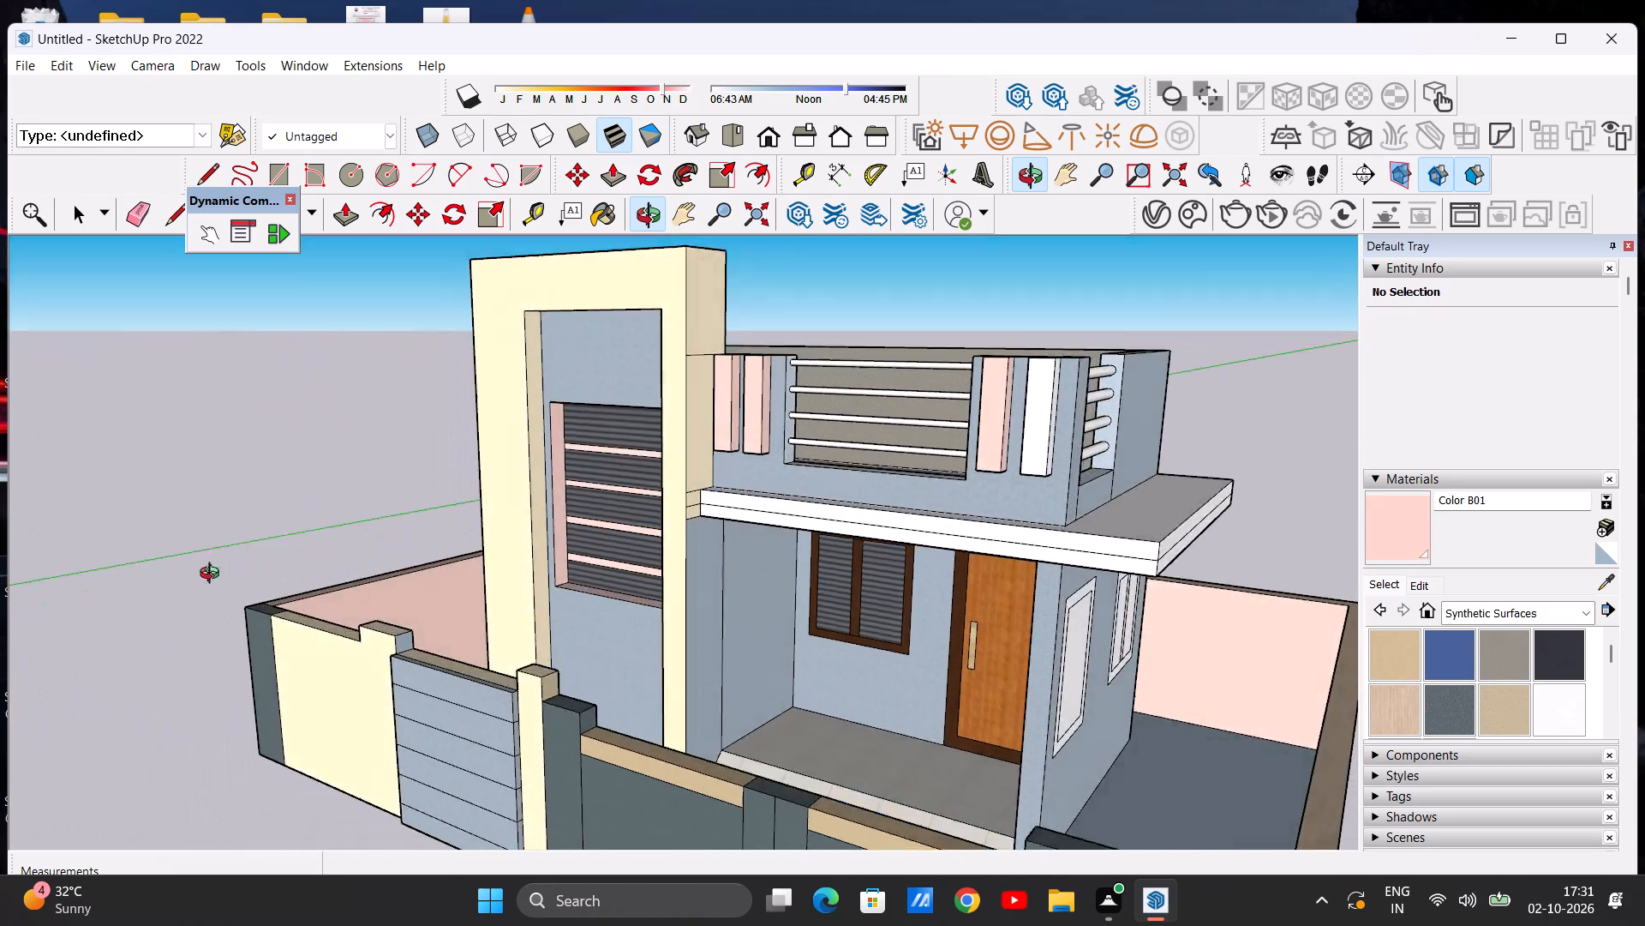
middle_click_drag(213, 575, 934, 648)
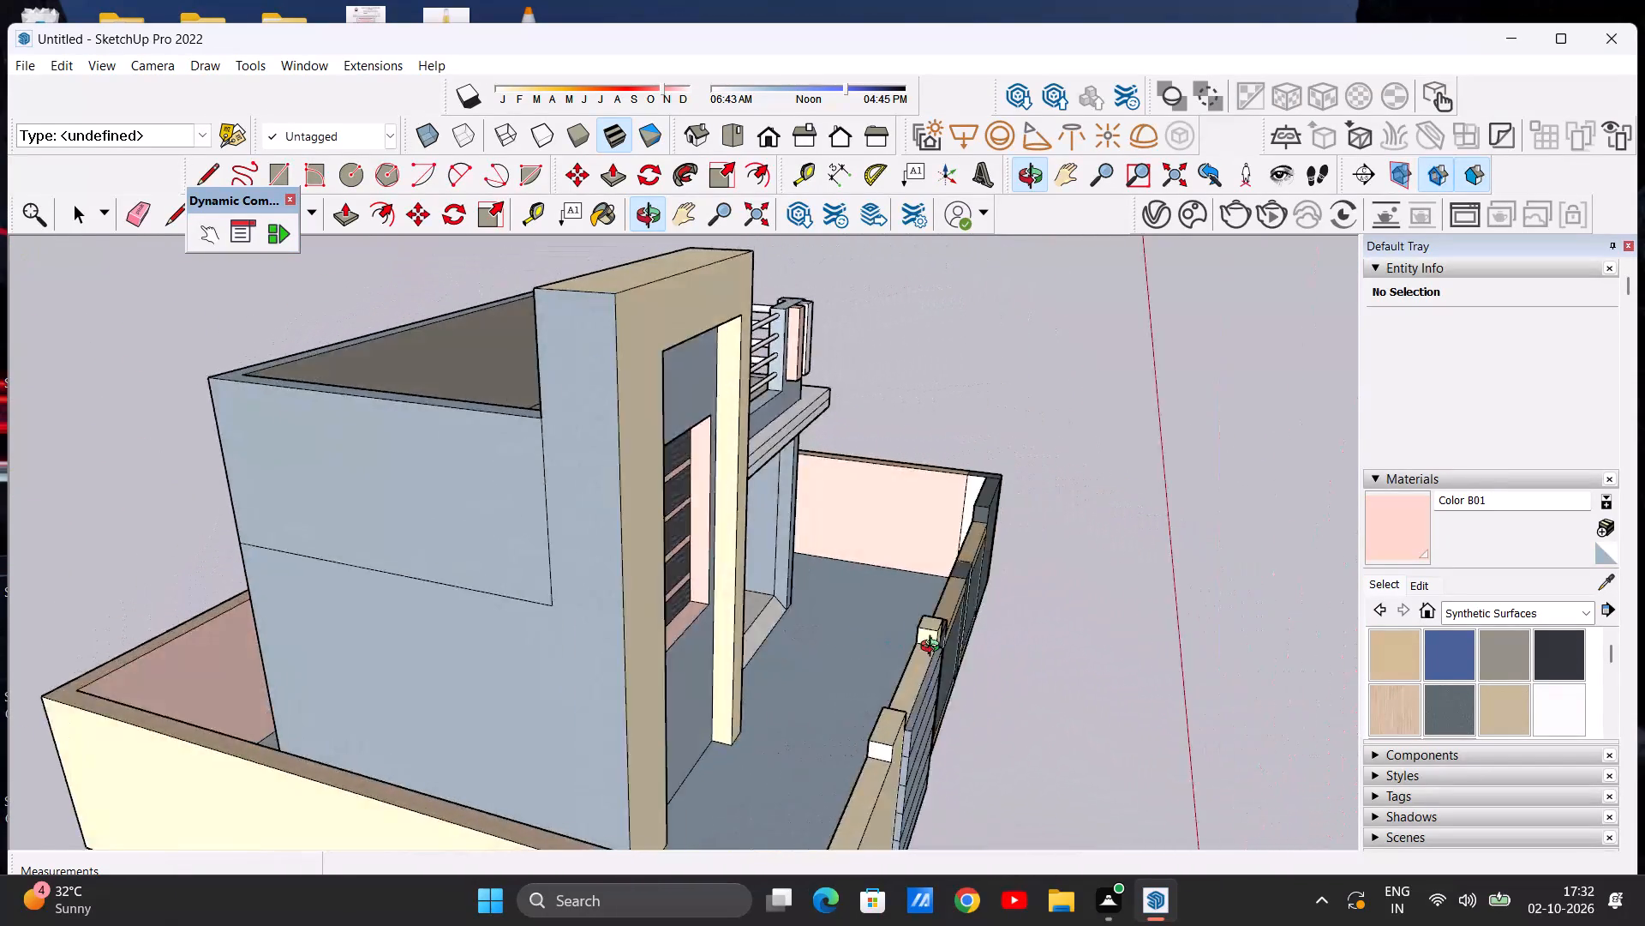
middle_click_drag(934, 648, 1016, 643)
middle_click_drag(815, 656, 843, 628)
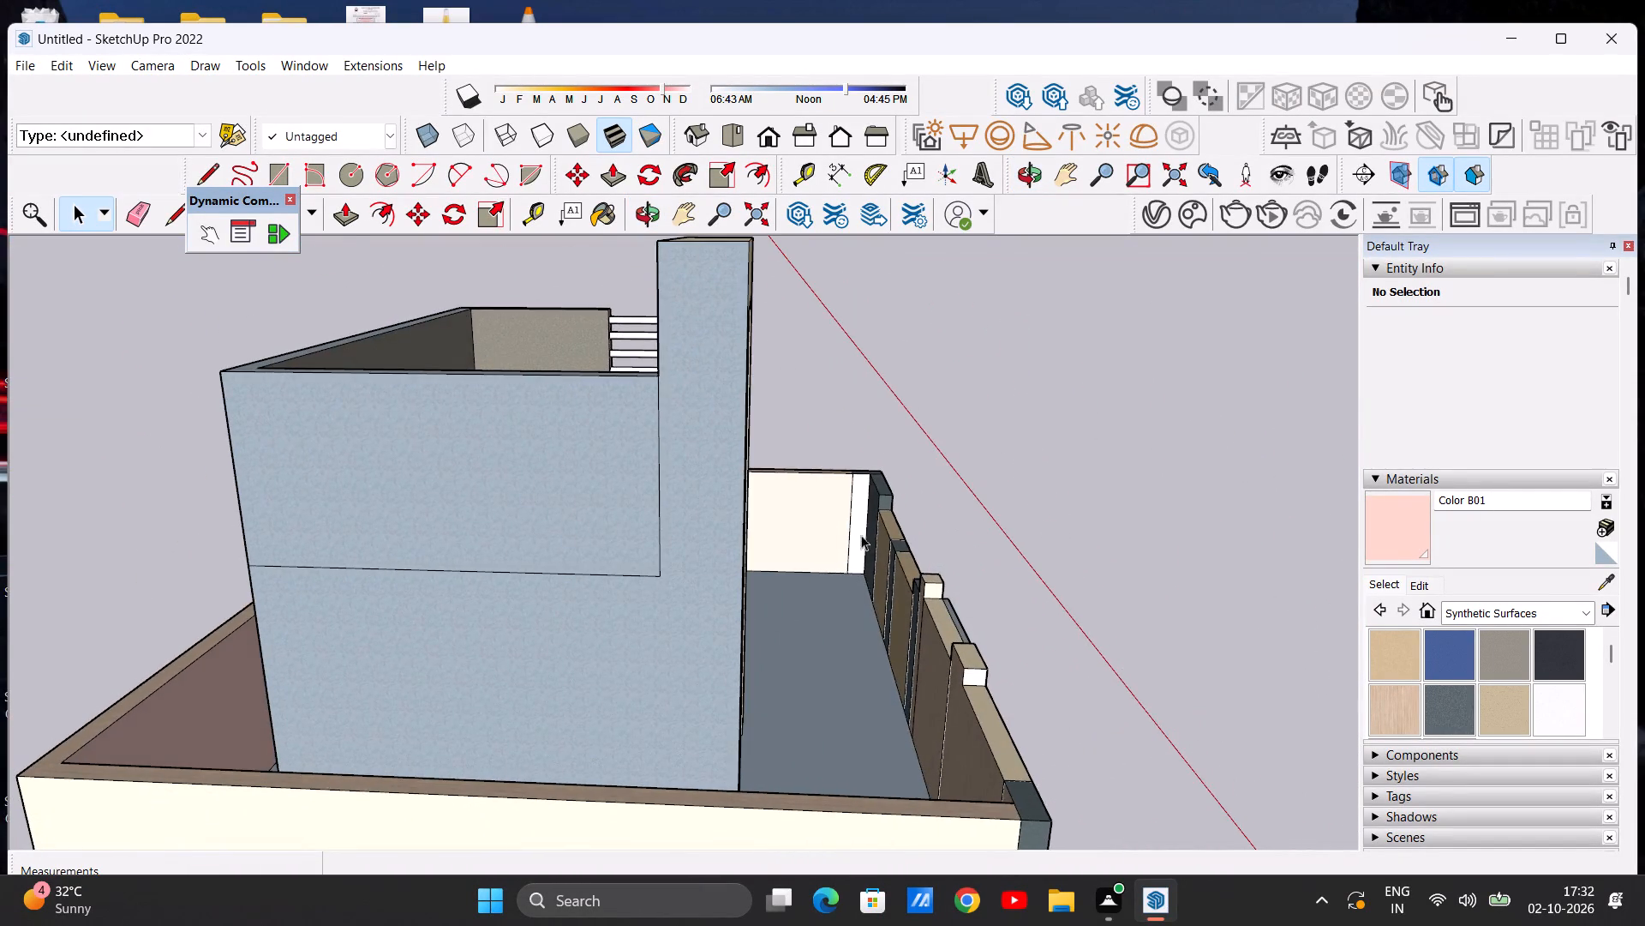
scroll(851, 507, "up", 20)
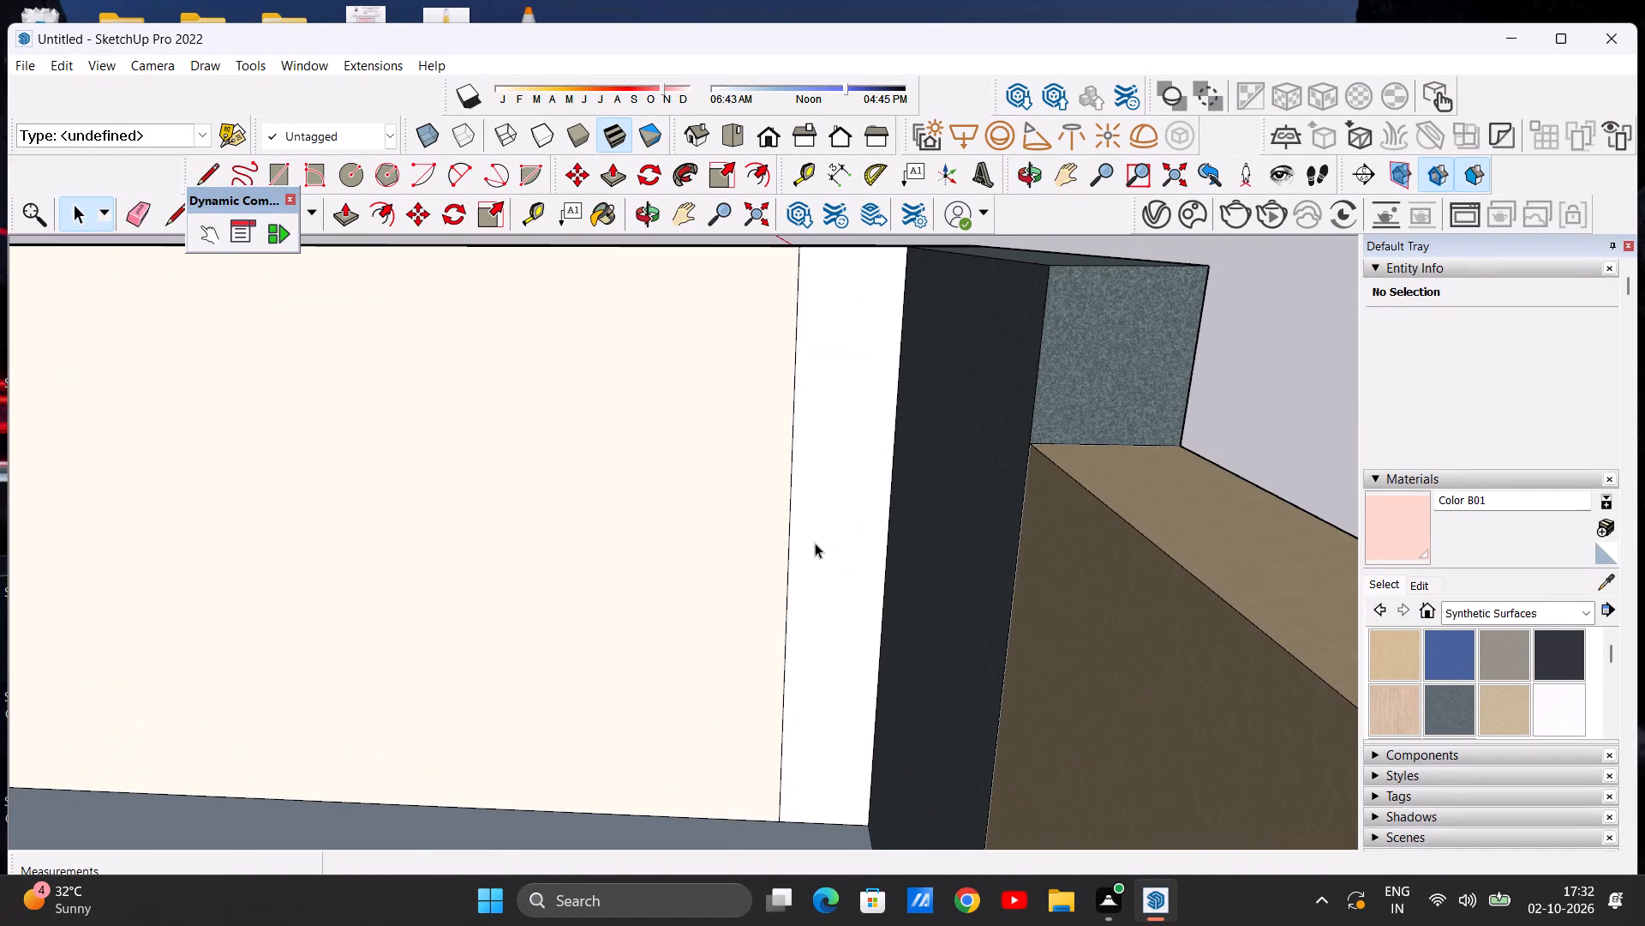
scroll(822, 567, "down", 8)
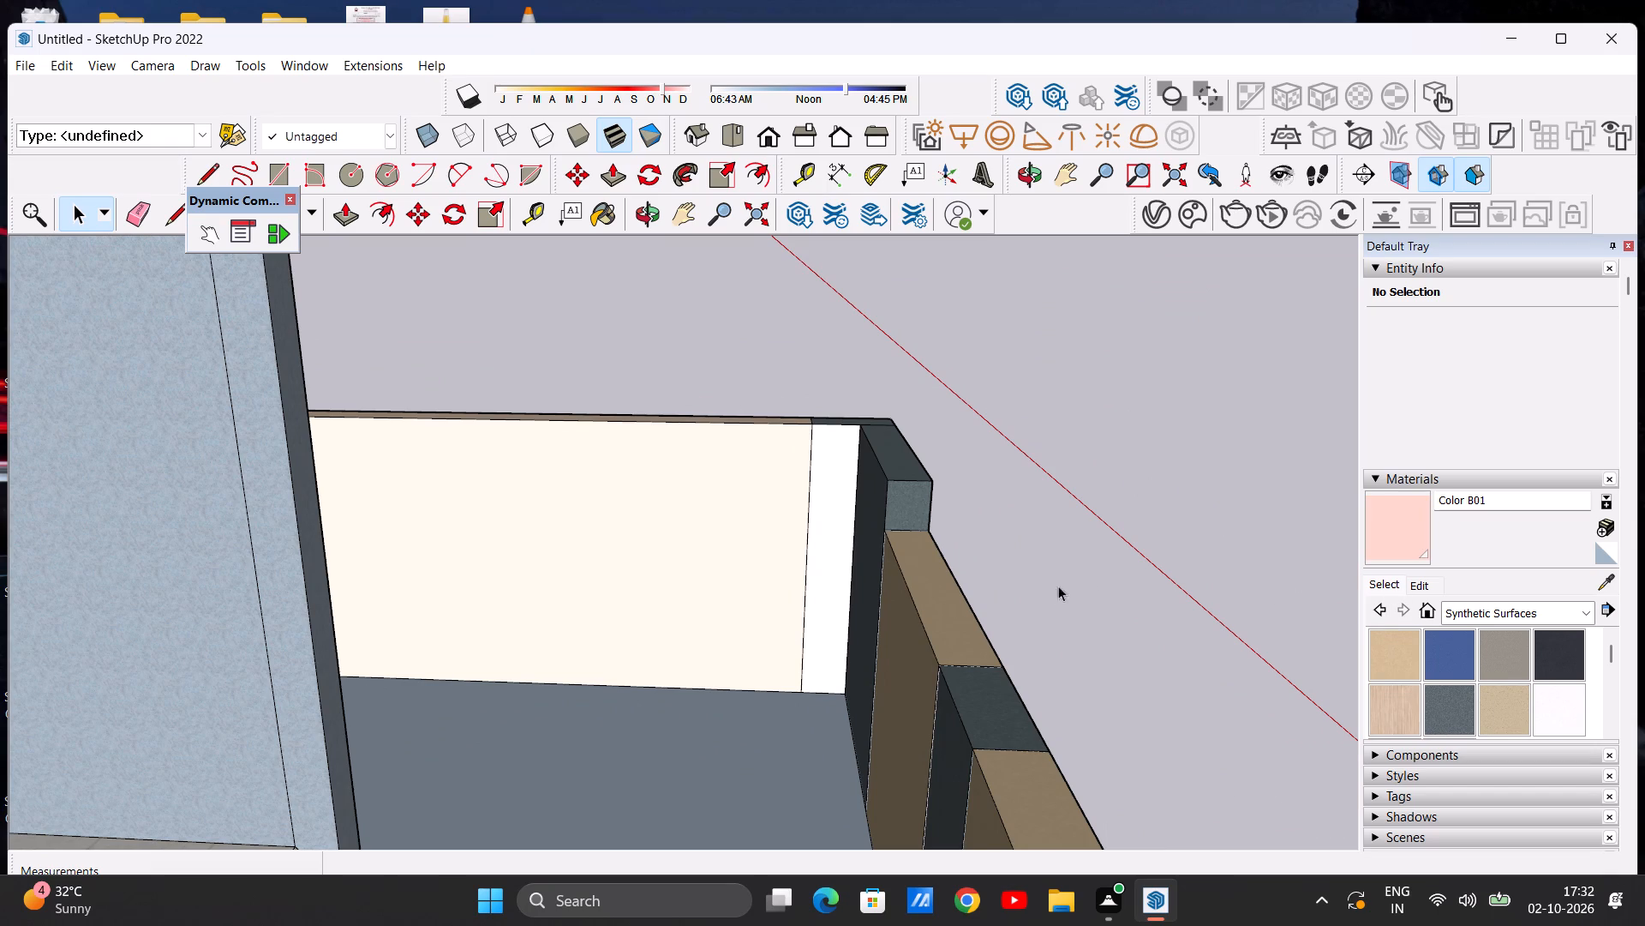
scroll(990, 586, "down", 3)
scroll(863, 579, "down", 10)
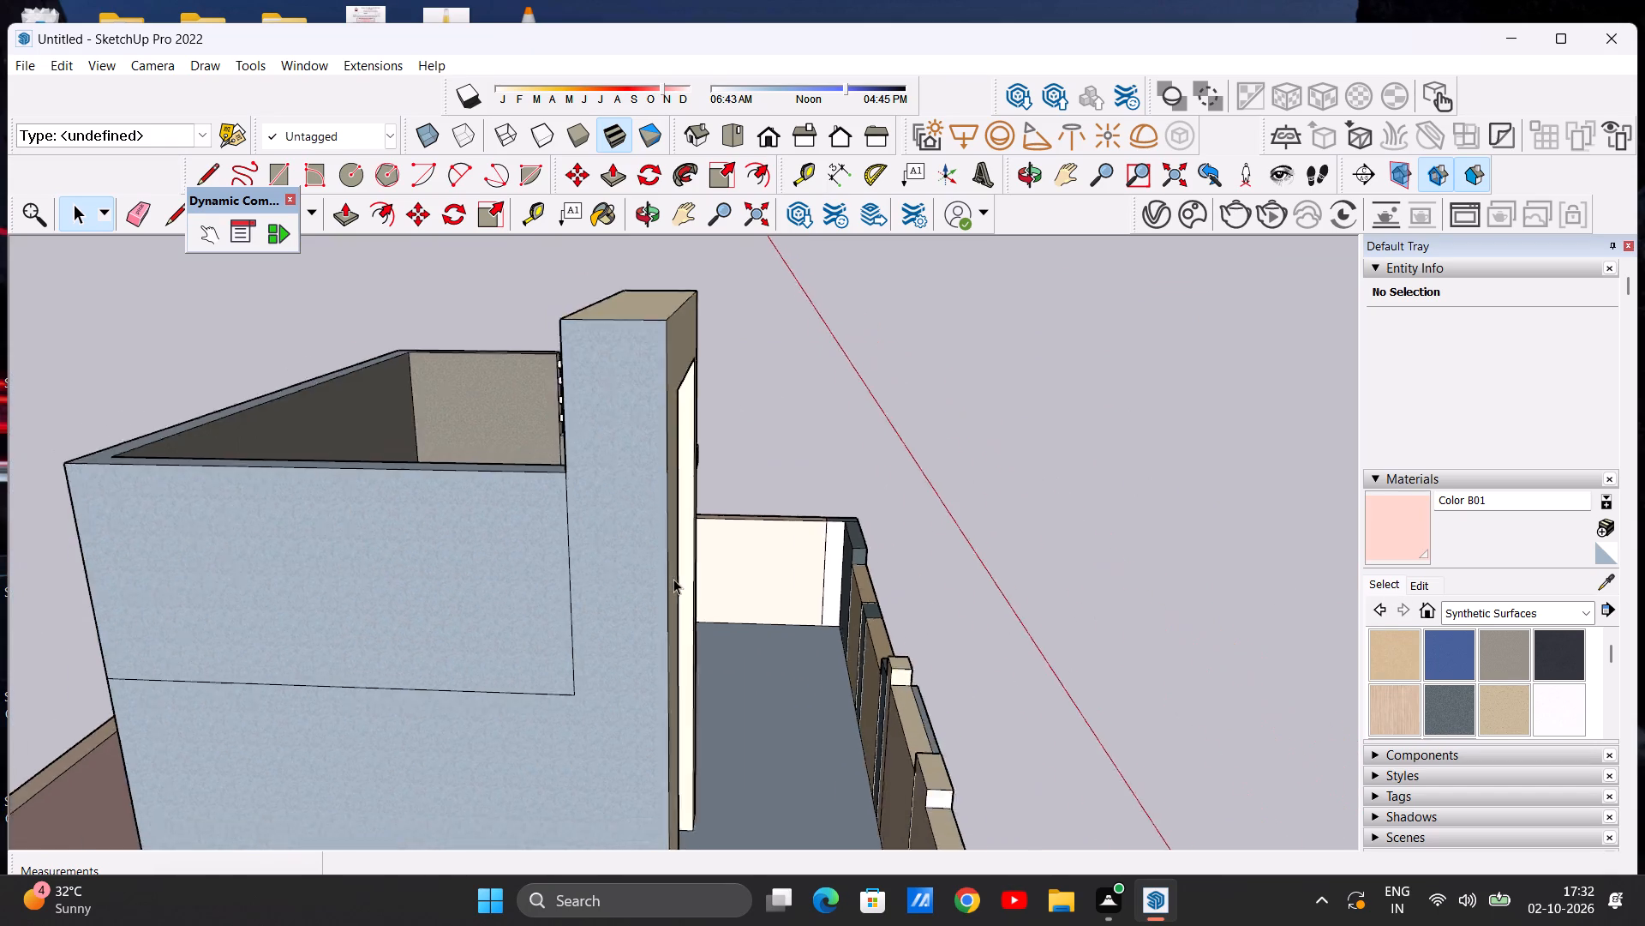
scroll(673, 579, "down", 10)
middle_click_drag(787, 582, 69, 665)
scroll(533, 562, "up", 7)
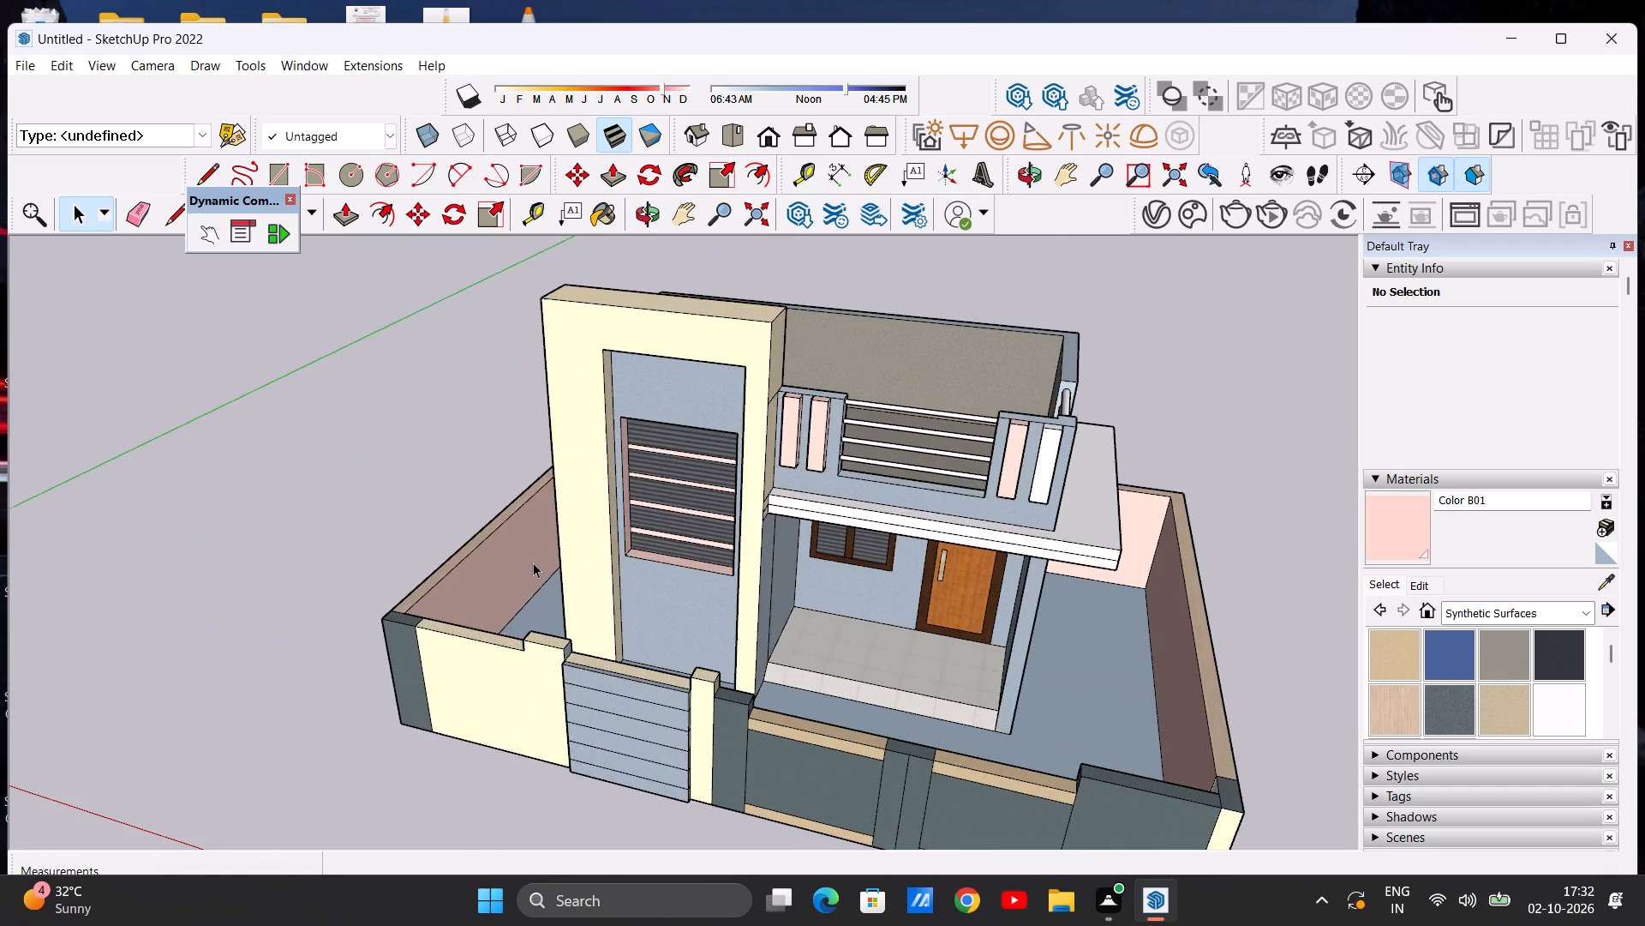
Paint the narrow strip at the front end of the porch-side compound wall's inner face with Color B01.
middle_click_drag(596, 580, 1174, 574)
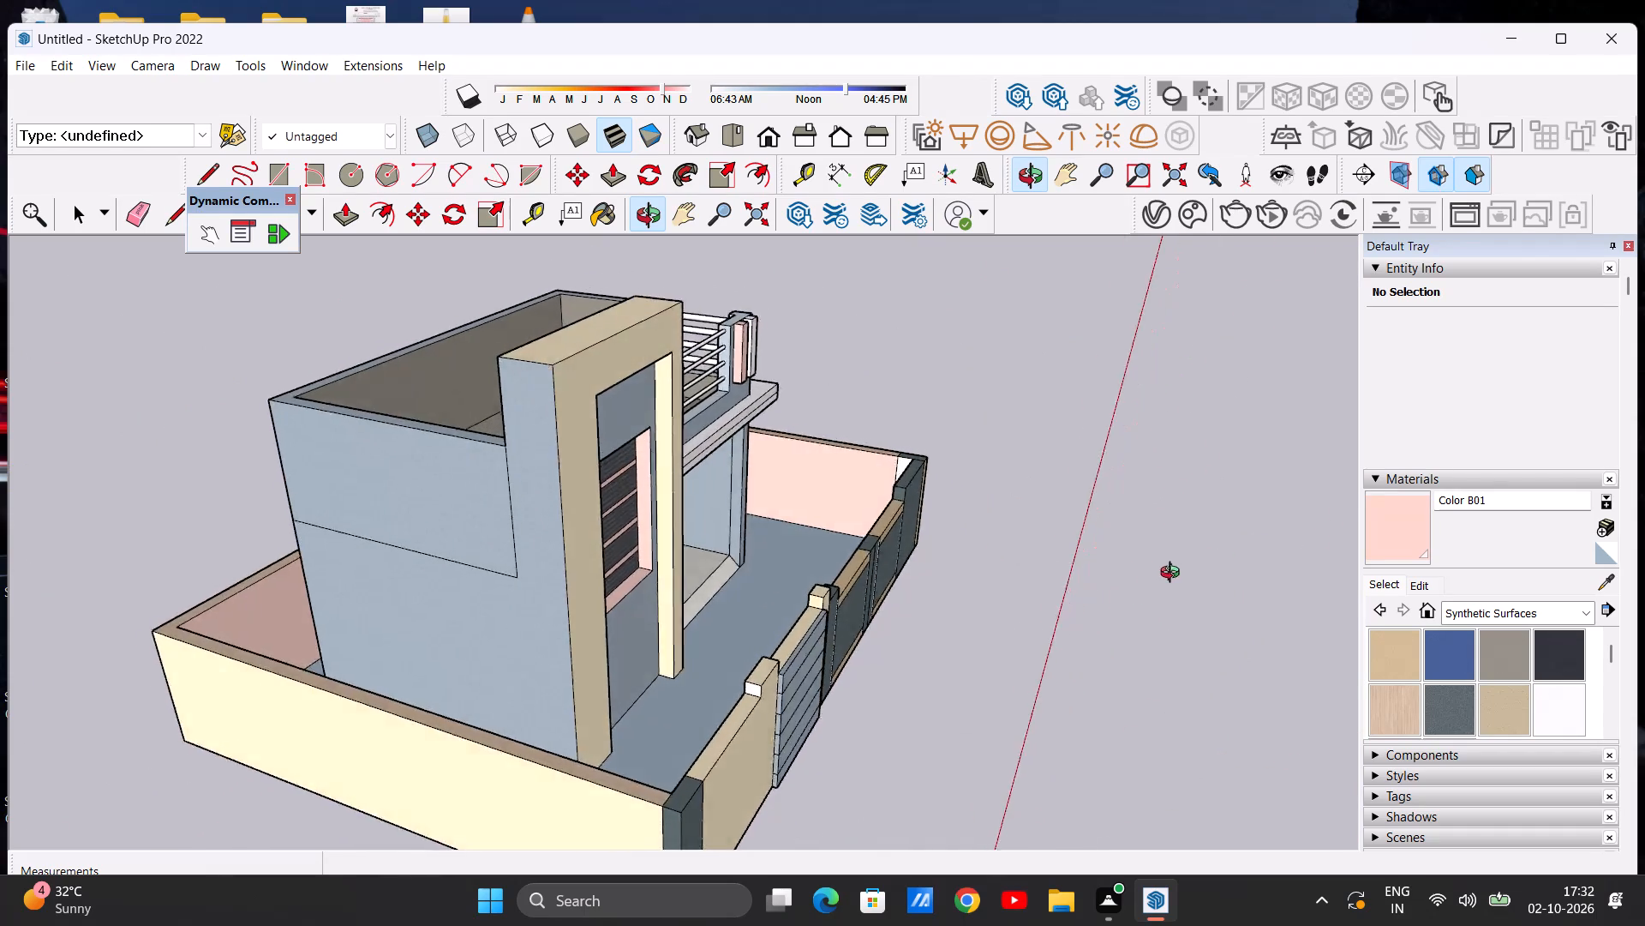
middle_click_drag(1174, 574, 1307, 566)
scroll(805, 493, "up", 16)
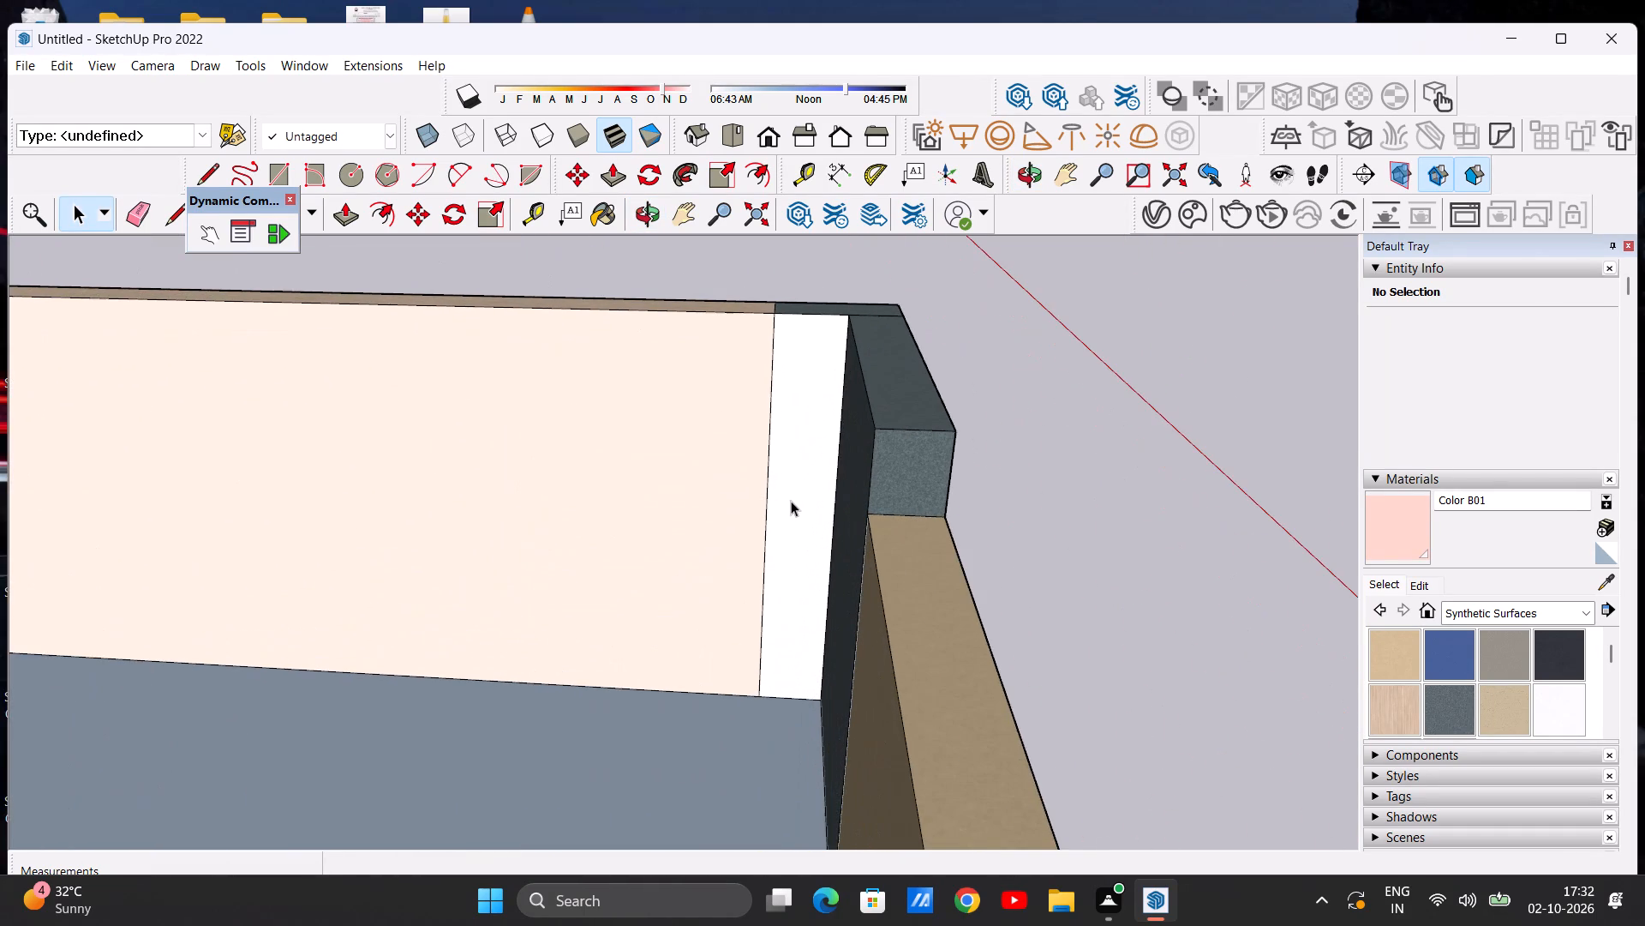
left_click(1405, 532)
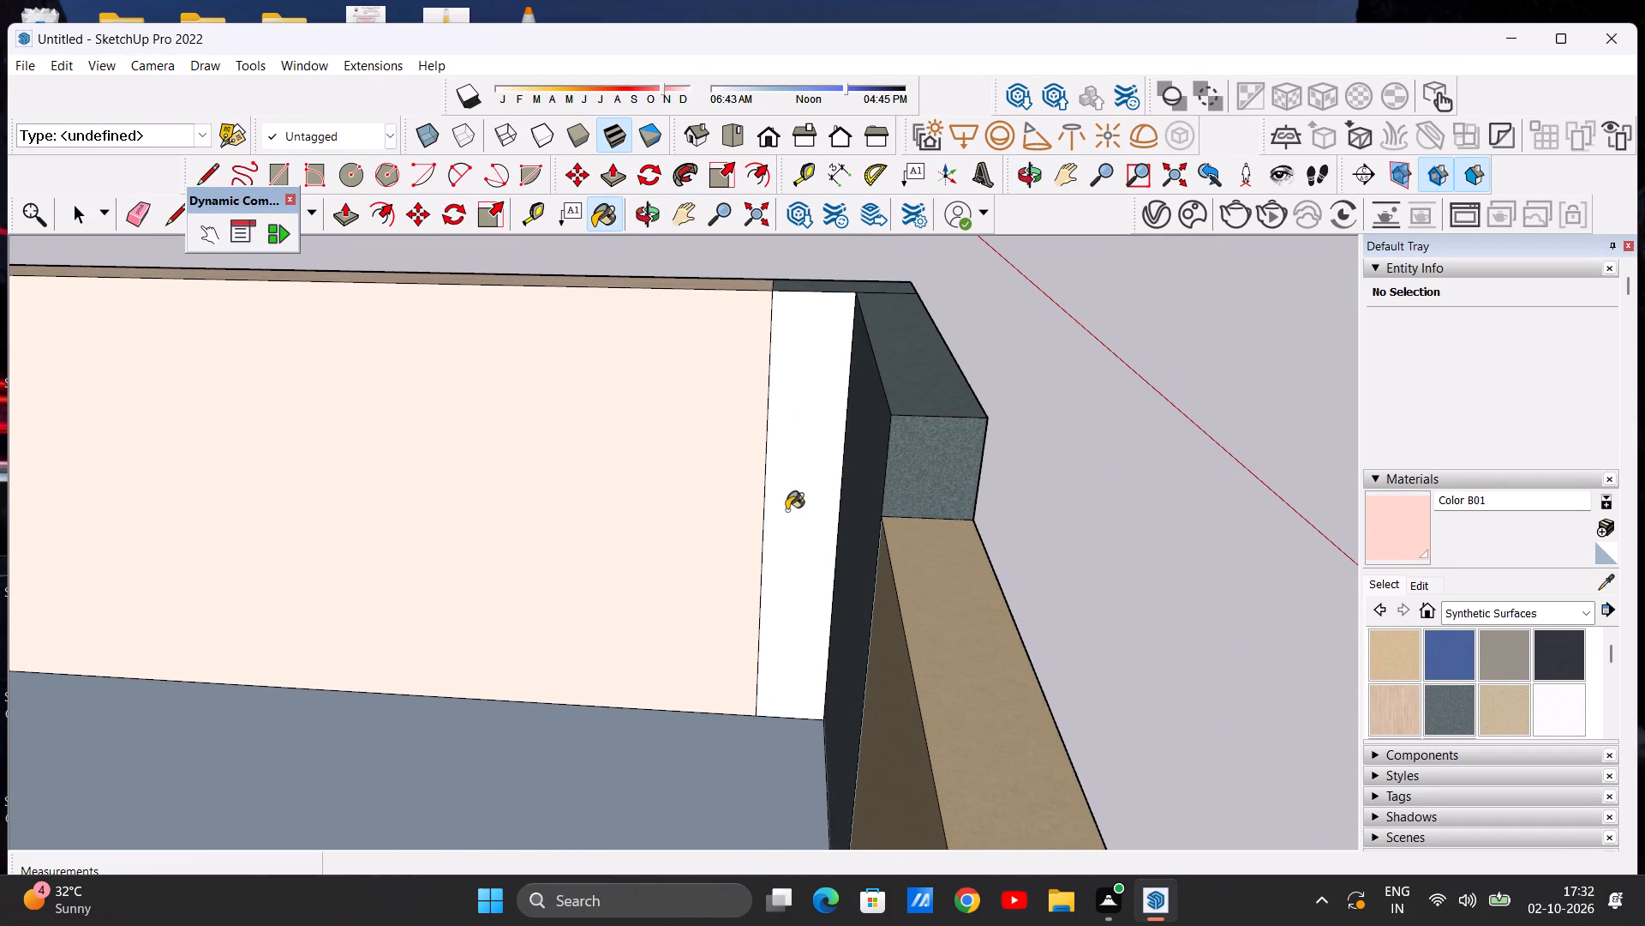
left_click(787, 510)
key("space")
Examine the porch front and the unpainted window frames and panels on the adjoining side wall of the house.
scroll(769, 528, "down", 15)
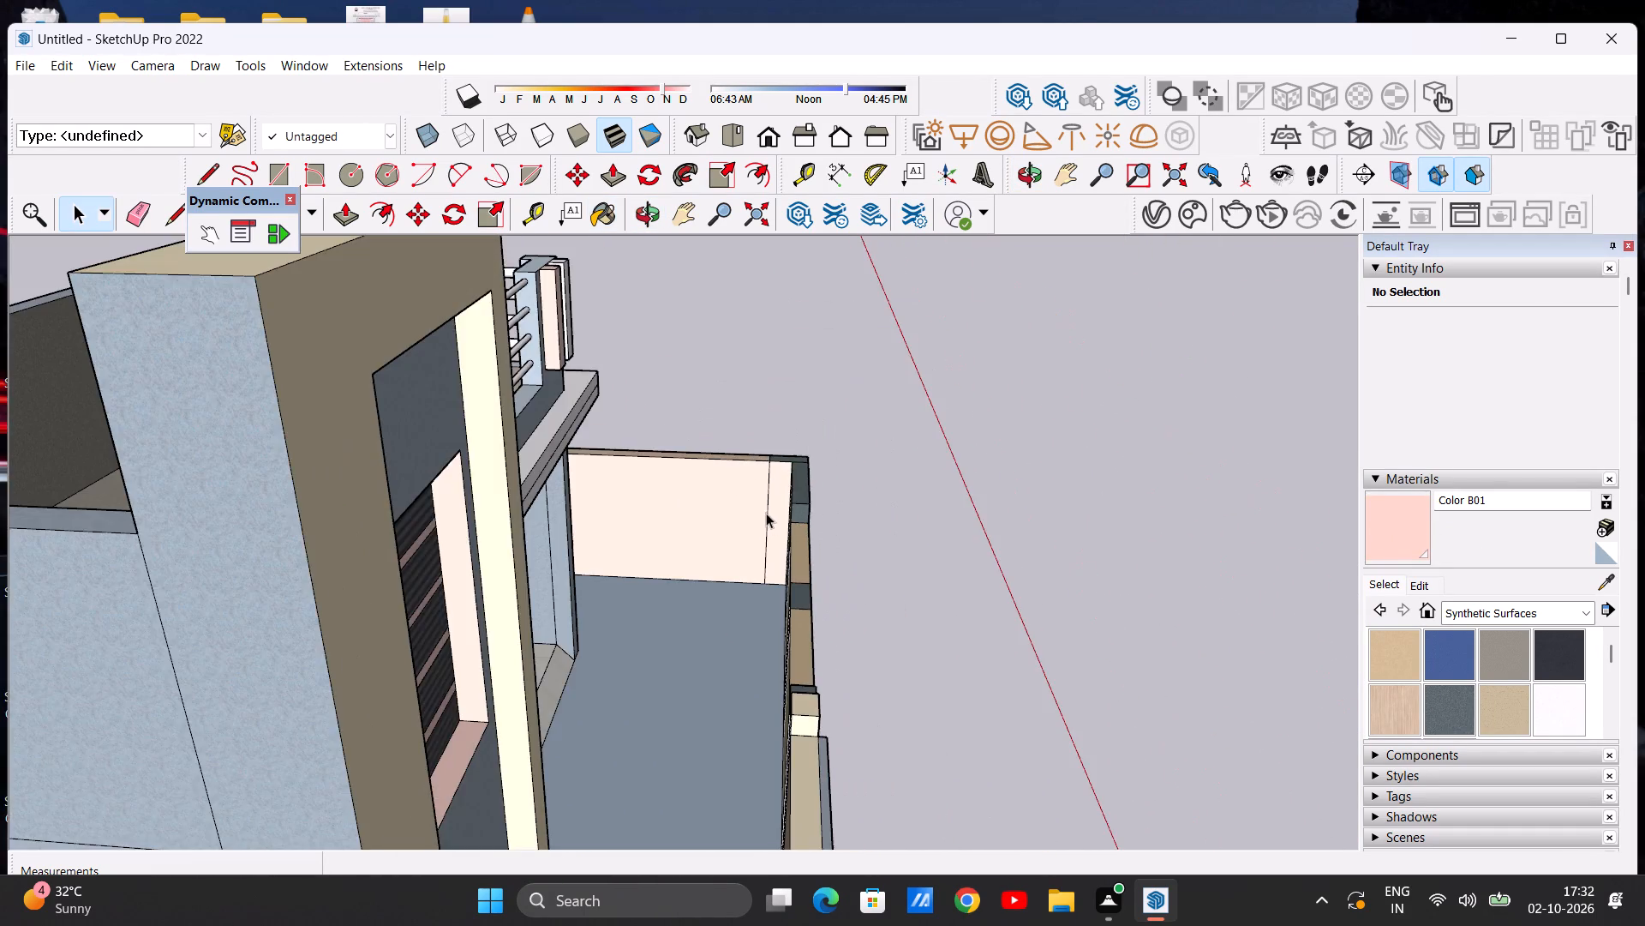
middle_click_drag(772, 510, 368, 514)
scroll(603, 467, "up", 10)
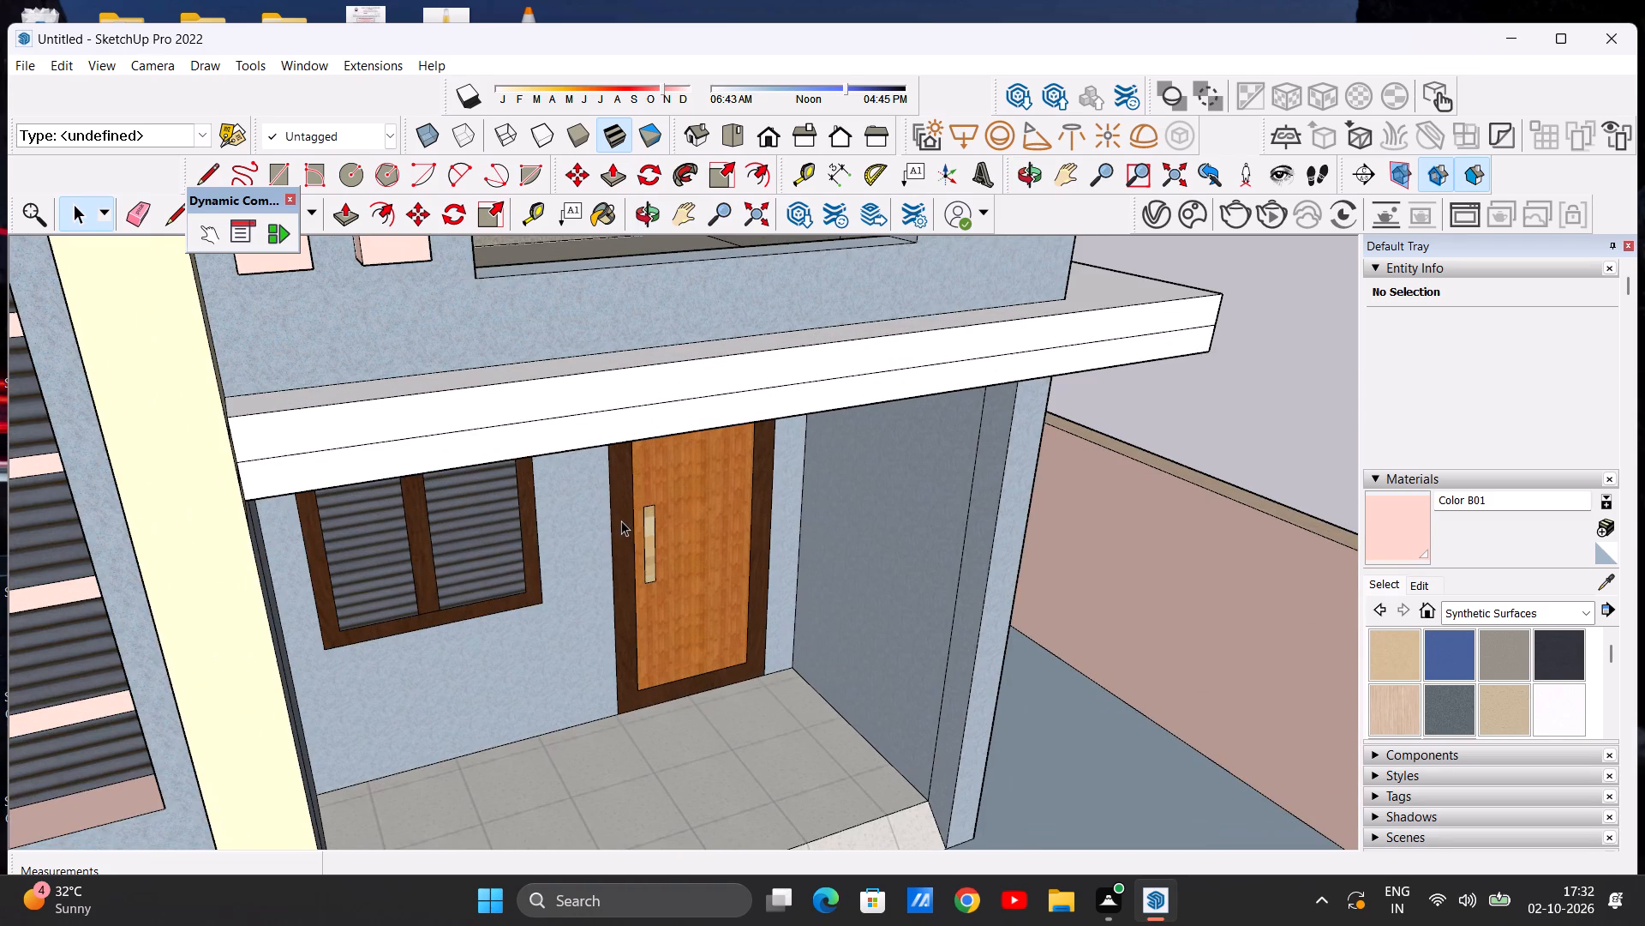
scroll(803, 532, "down", 14)
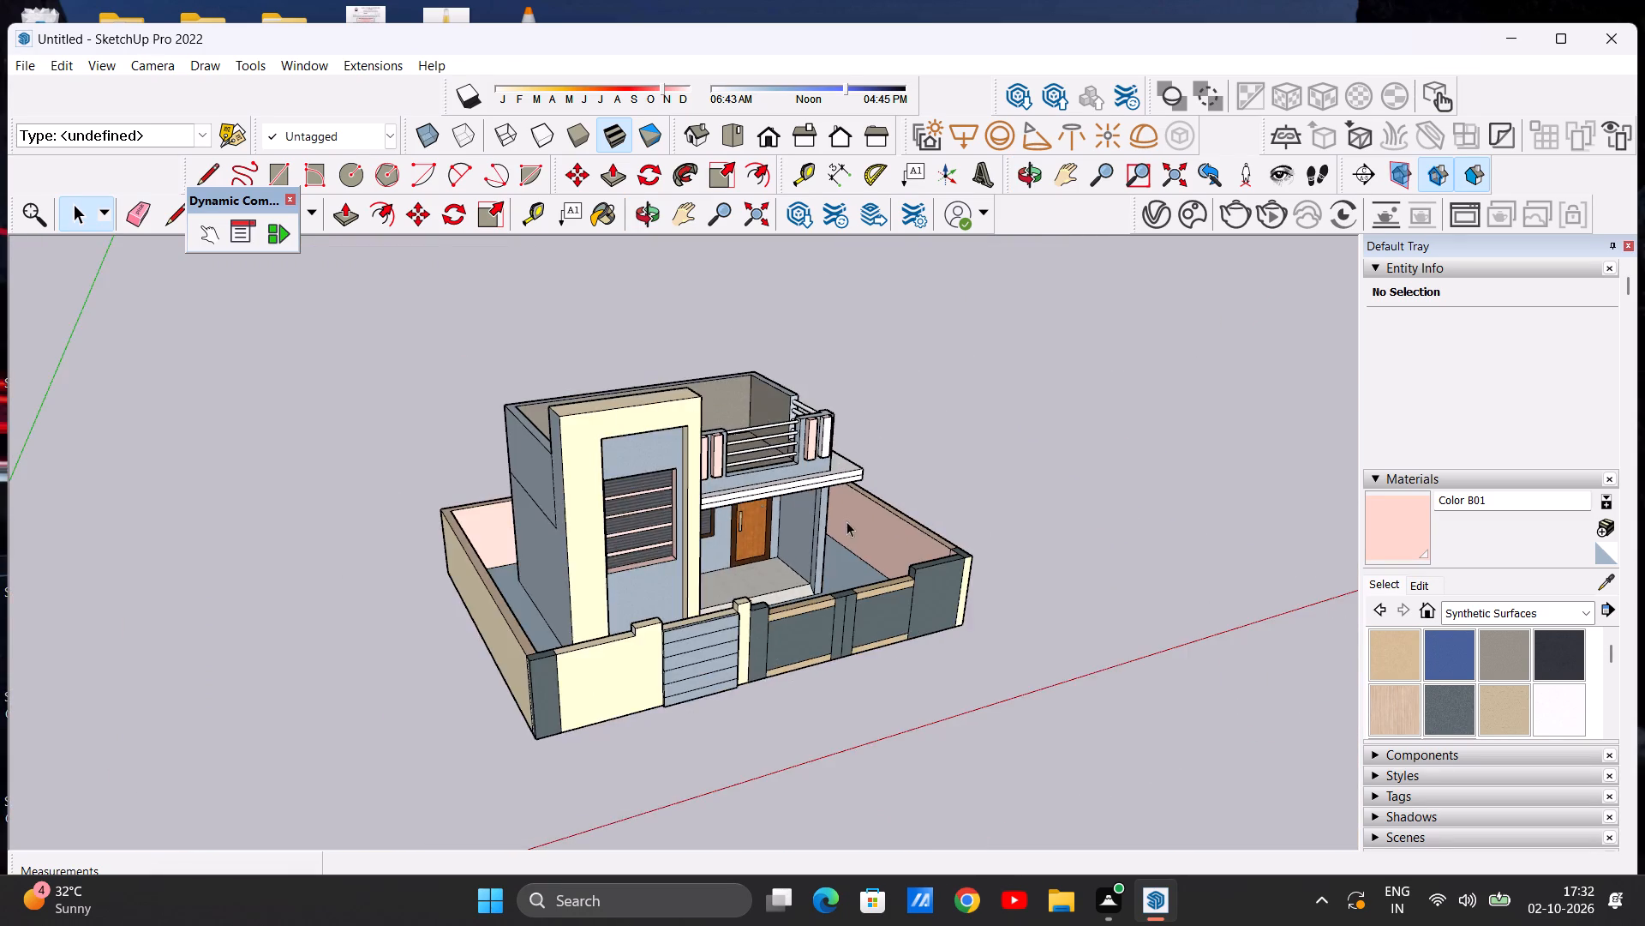
middle_click_drag(852, 525, 167, 481)
scroll(808, 626, "up", 3)
middle_click_drag(764, 637, 773, 550)
scroll(765, 549, "up", 7)
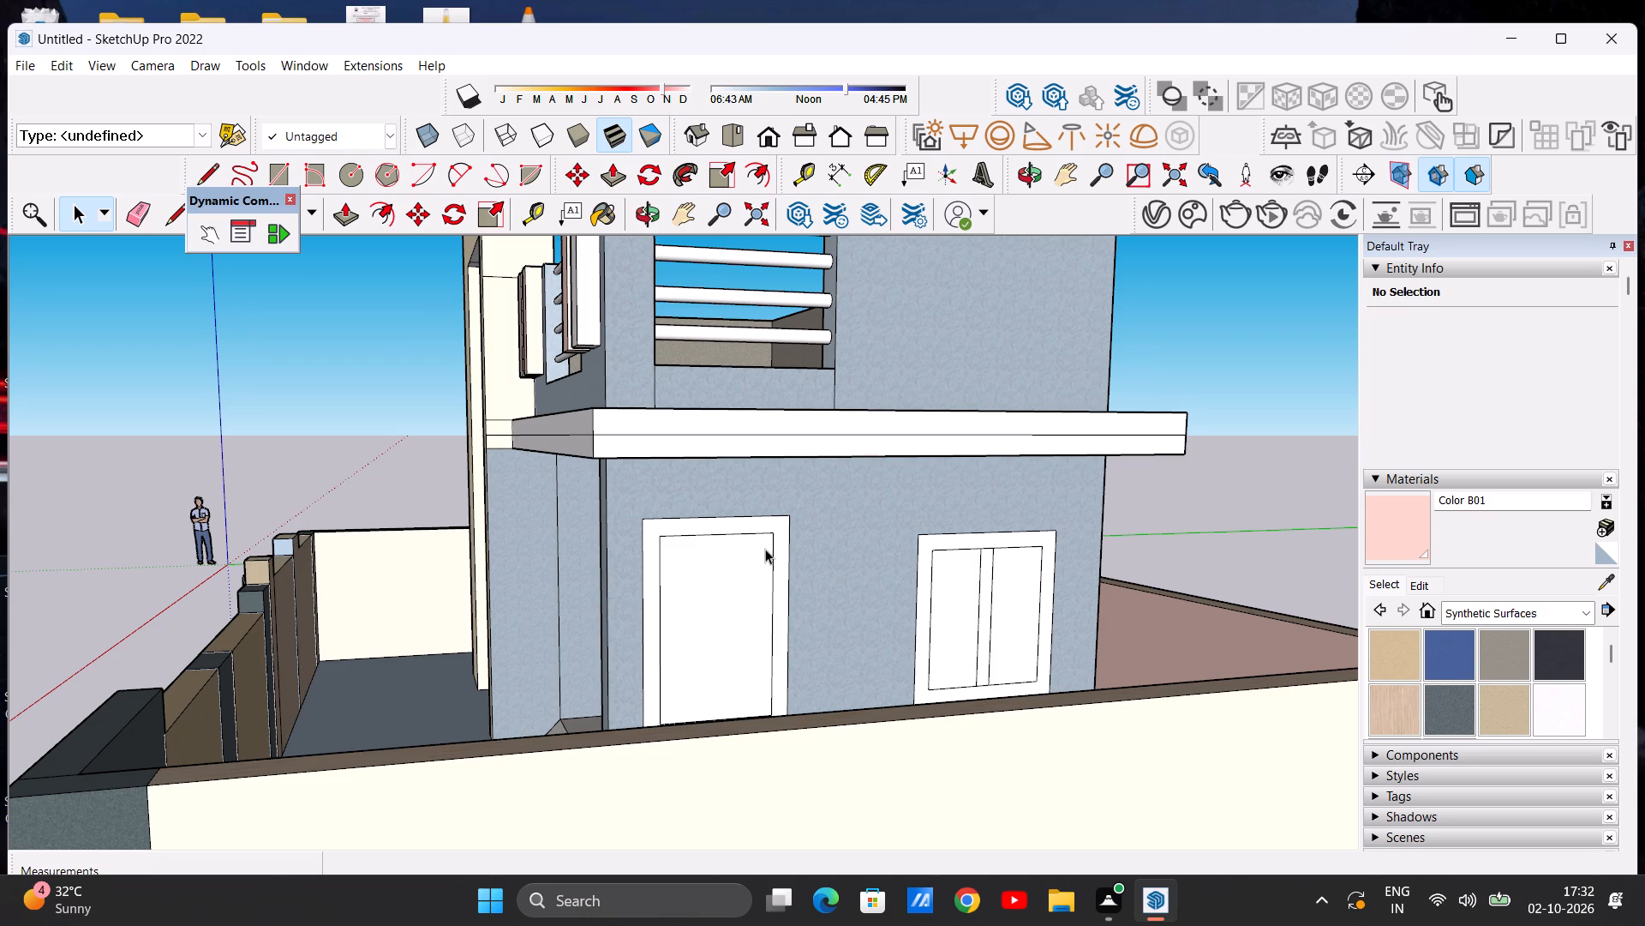
scroll(637, 538, "down", 6)
scroll(730, 544, "up", 6)
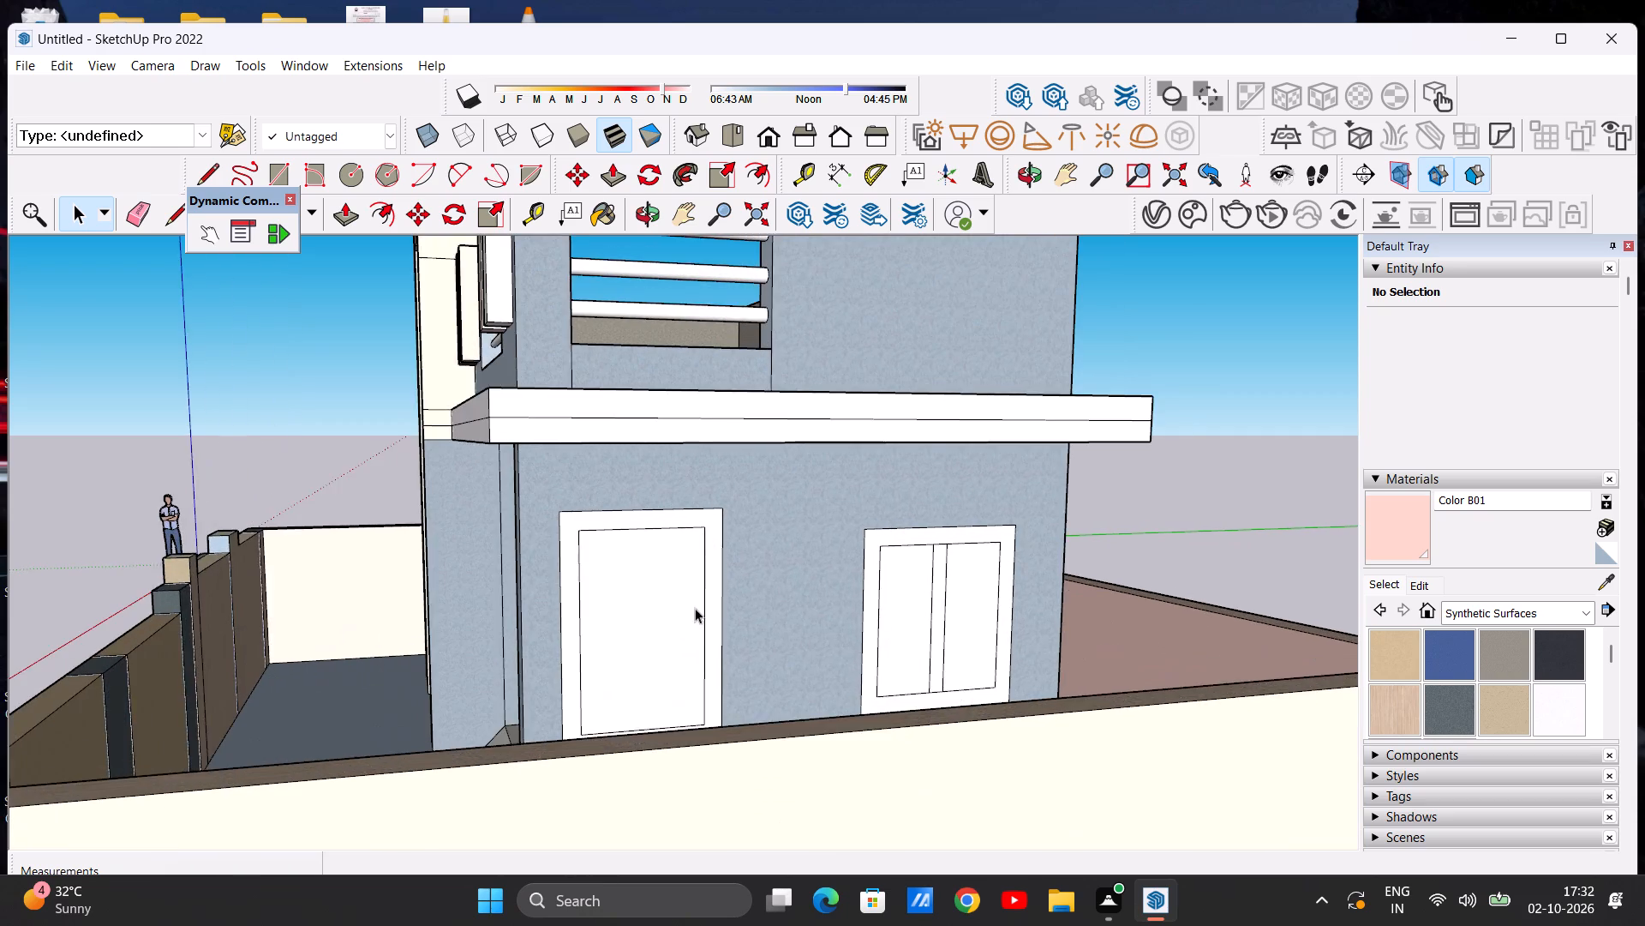
middle_click_drag(695, 627, 906, 643)
scroll(906, 643, "up", 1)
scroll(719, 610, "down", 4)
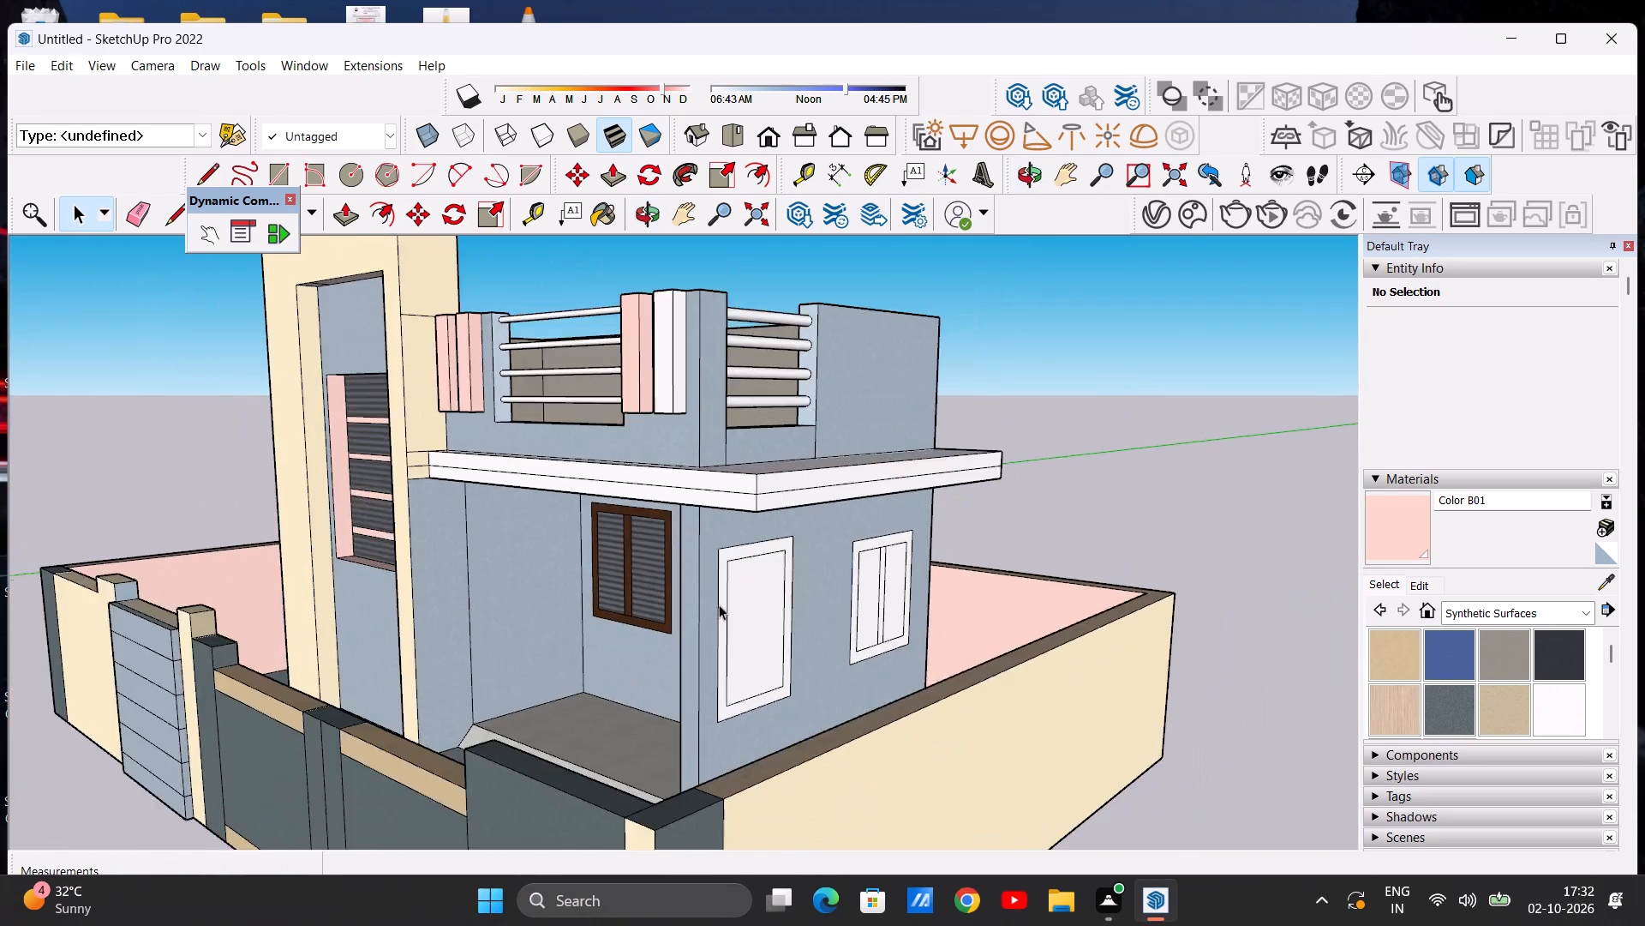
Examine the terrace railing, parapet blocks and canopy slab above the porch from the front and from above.
scroll(719, 604, "down", 6)
middle_click_drag(715, 808, 715, 751)
middle_click_drag(615, 517, 757, 780)
scroll(757, 780, "up", 1)
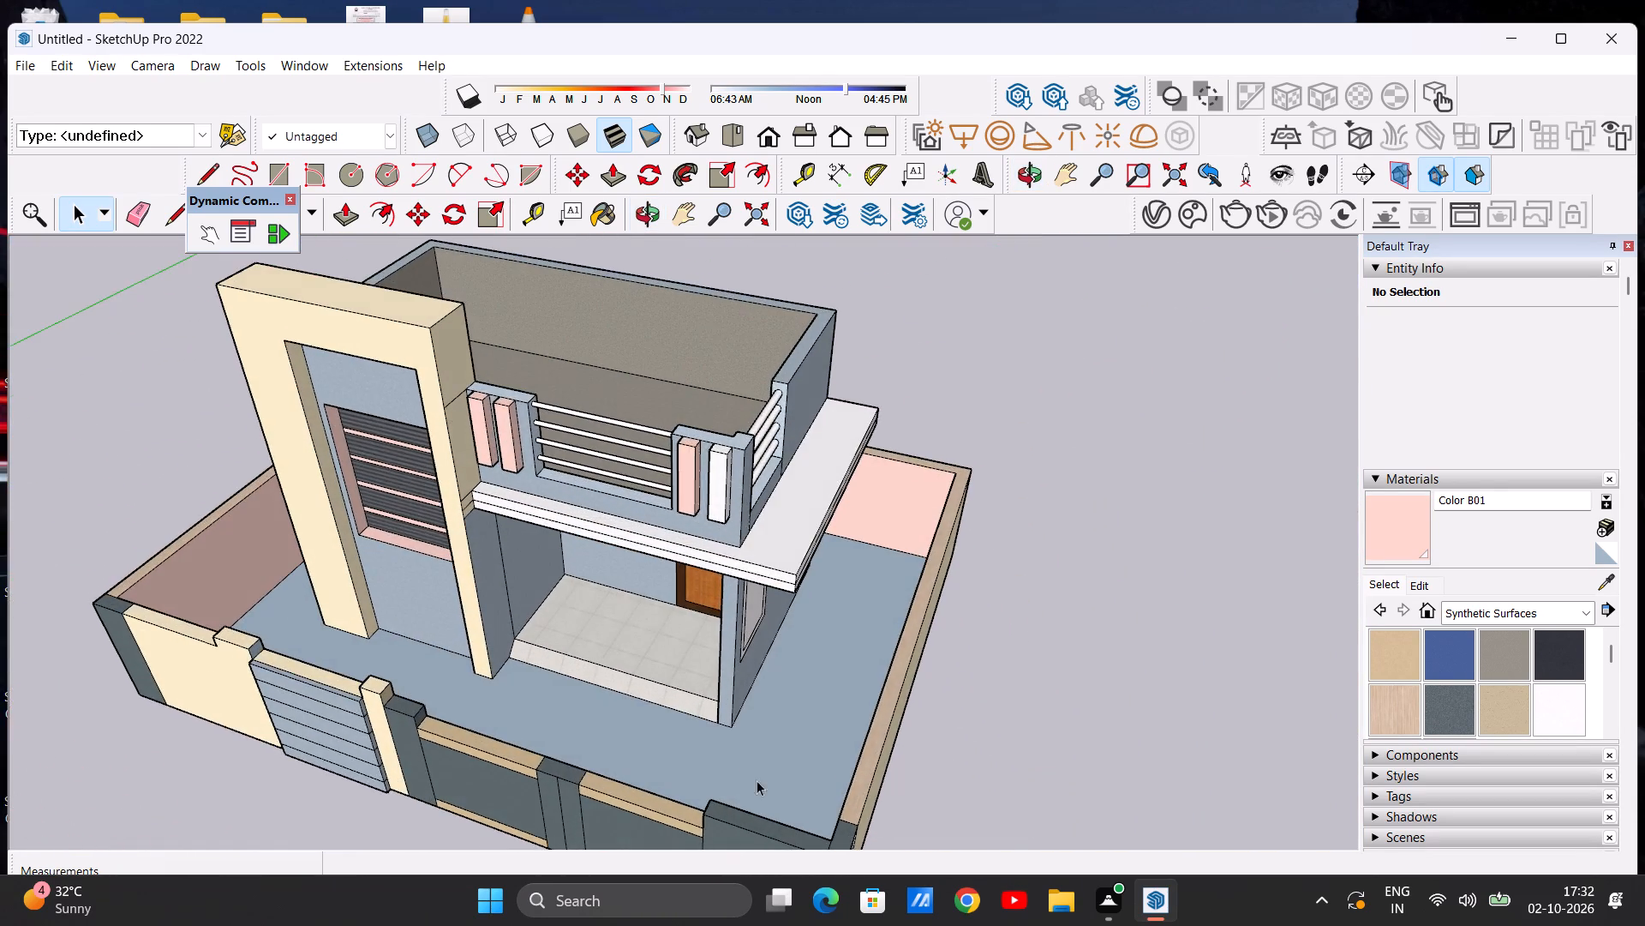
scroll(538, 557, "up", 1)
scroll(538, 557, "down", 1)
scroll(538, 557, "up", 5)
scroll(646, 572, "down", 5)
middle_click_drag(578, 548, 603, 426)
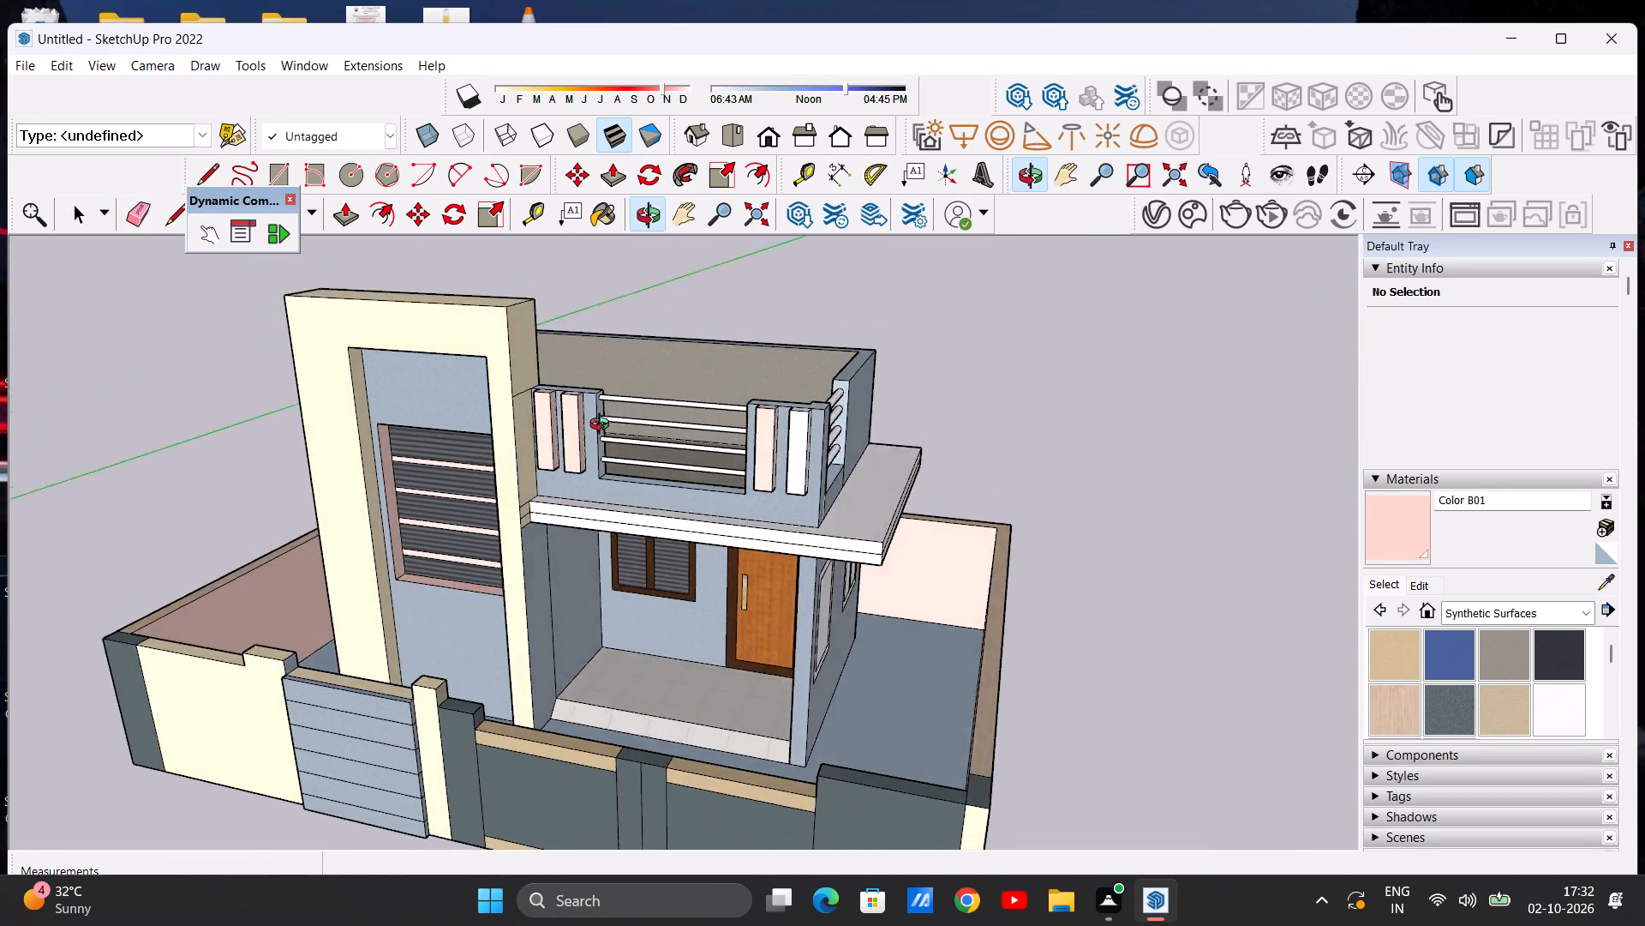
middle_click_drag(603, 426, 719, 529)
scroll(736, 546, "up", 9)
scroll(503, 525, "down", 5)
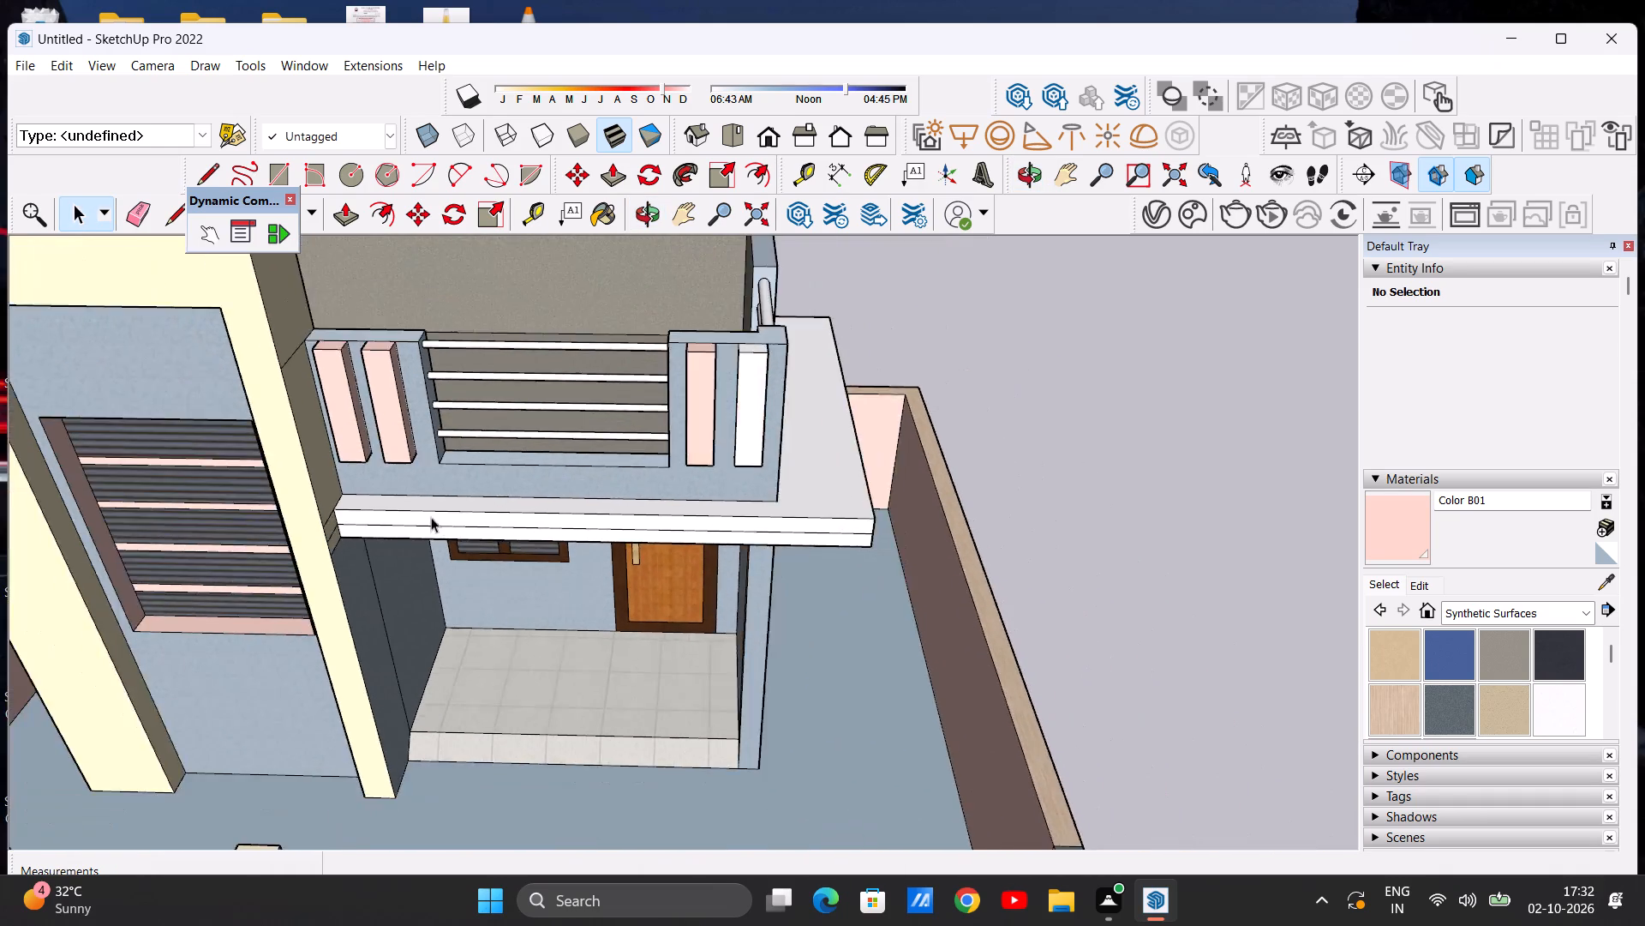
scroll(431, 517, "down", 7)
scroll(591, 535, "up", 8)
scroll(678, 533, "down", 6)
Examine the canopy slab, porch door and window, and front compound wall from high and low front angles.
middle_click_drag(525, 562, 529, 537)
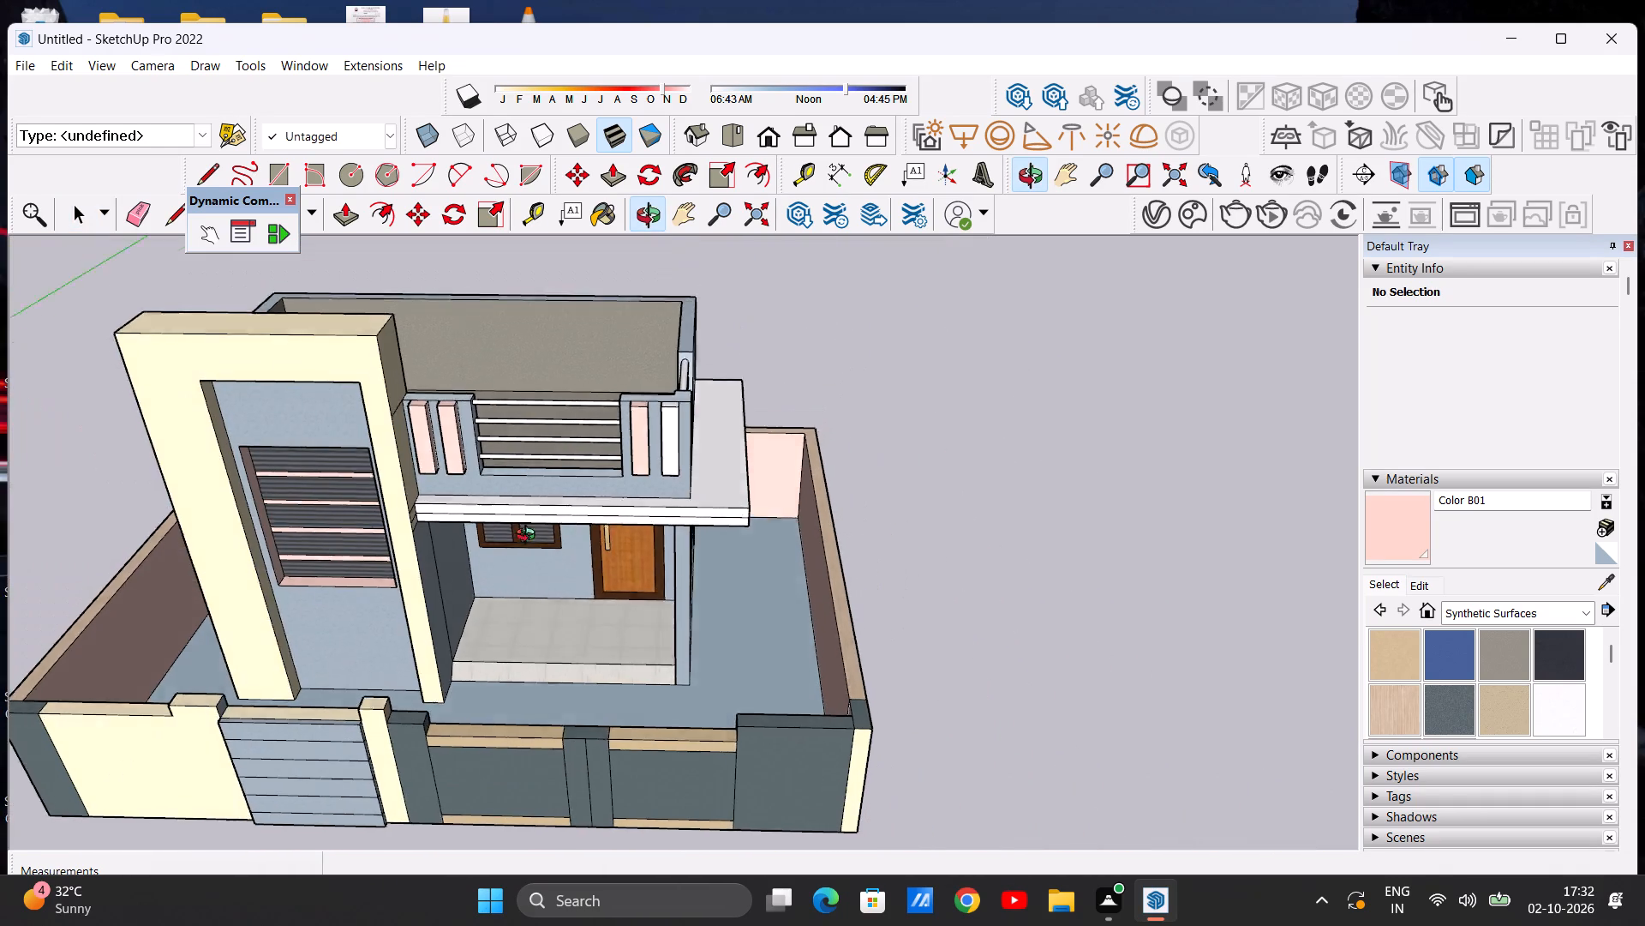
middle_click_drag(529, 537, 551, 467)
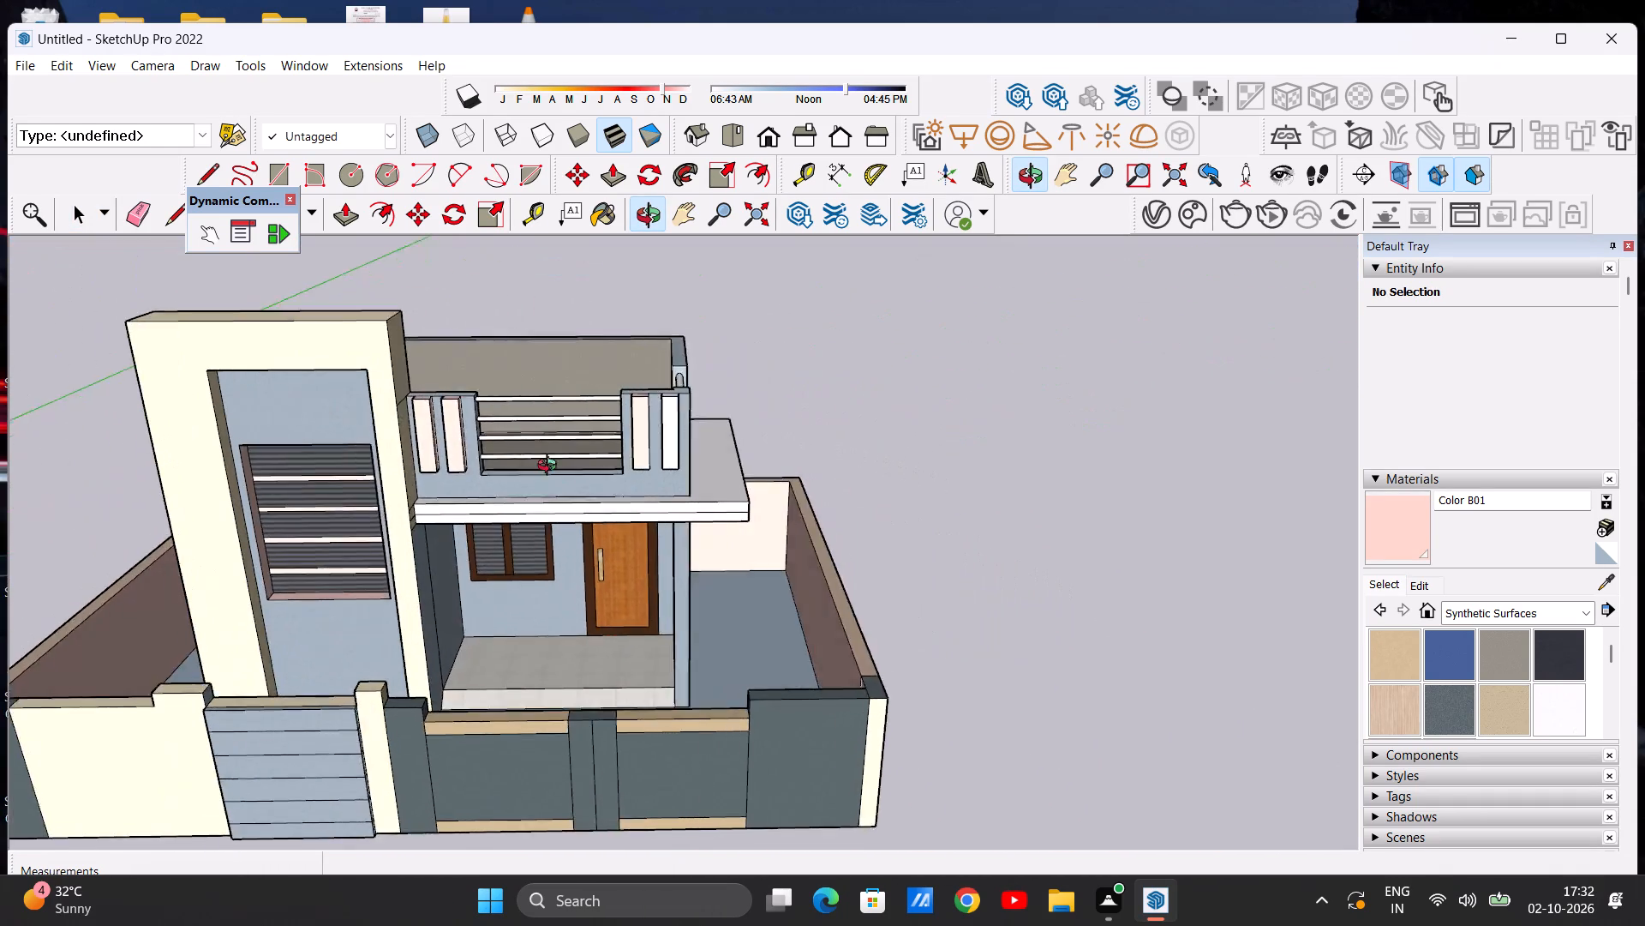
middle_click_drag(551, 467, 570, 362)
scroll(553, 532, "up", 7)
scroll(522, 491, "down", 6)
middle_click_drag(589, 562, 599, 505)
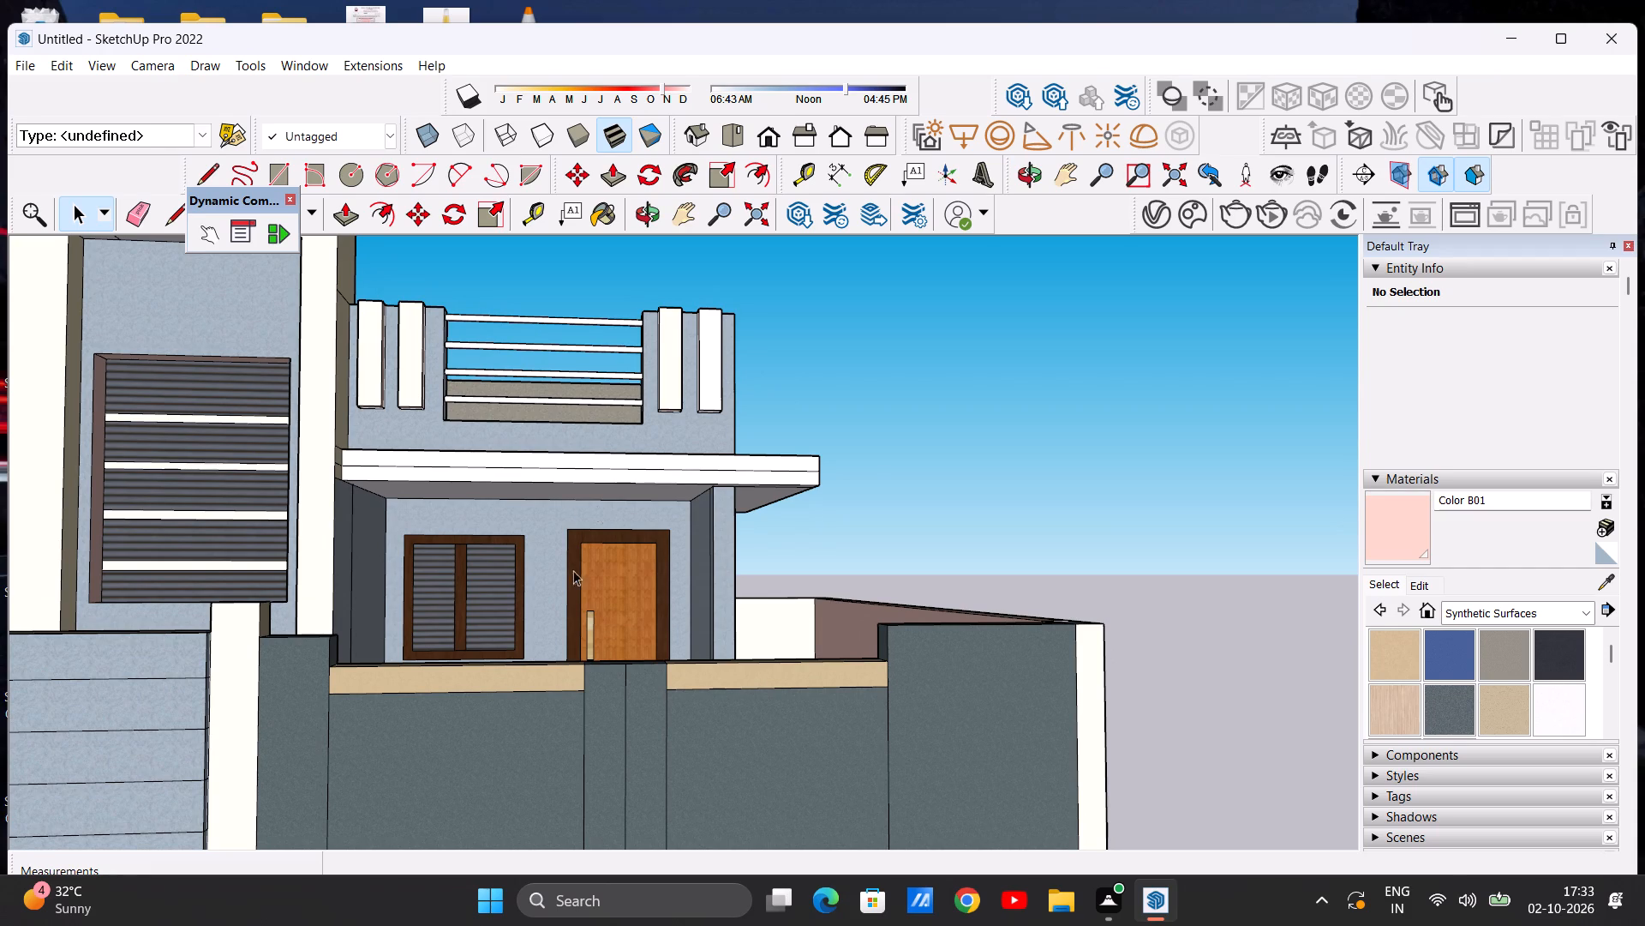
scroll(587, 590, "down", 10)
middle_click_drag(565, 578, 501, 742)
scroll(504, 736, "up", 1)
scroll(656, 520, "up", 10)
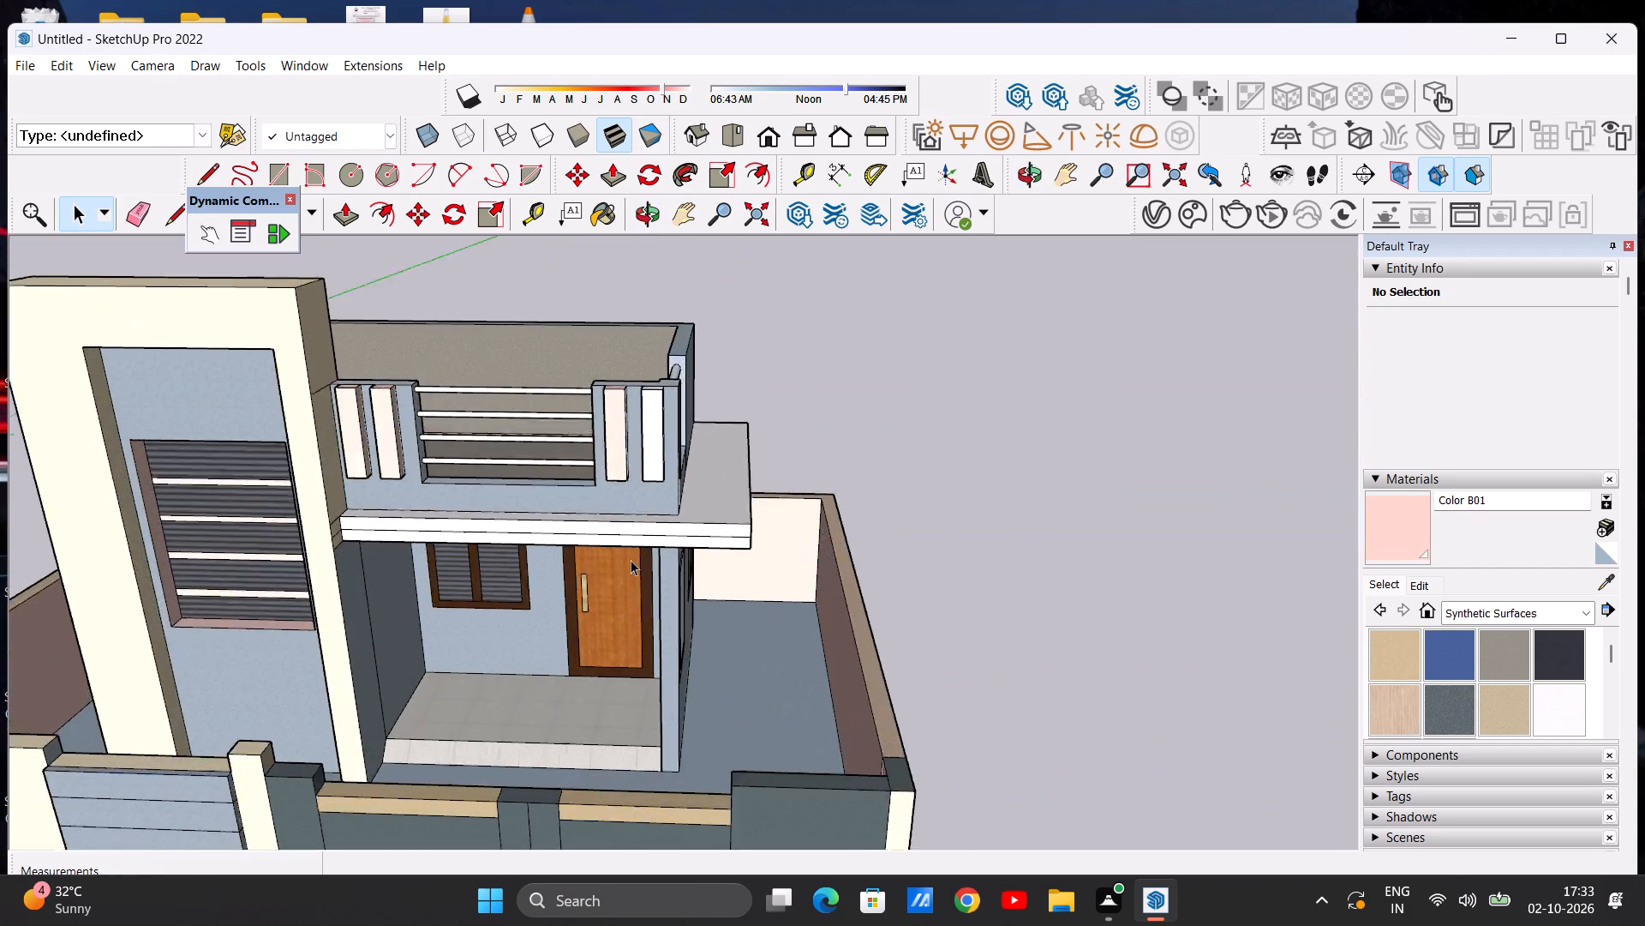
scroll(631, 560, "up", 2)
middle_click_drag(631, 645, 597, 481)
scroll(590, 471, "up", 4)
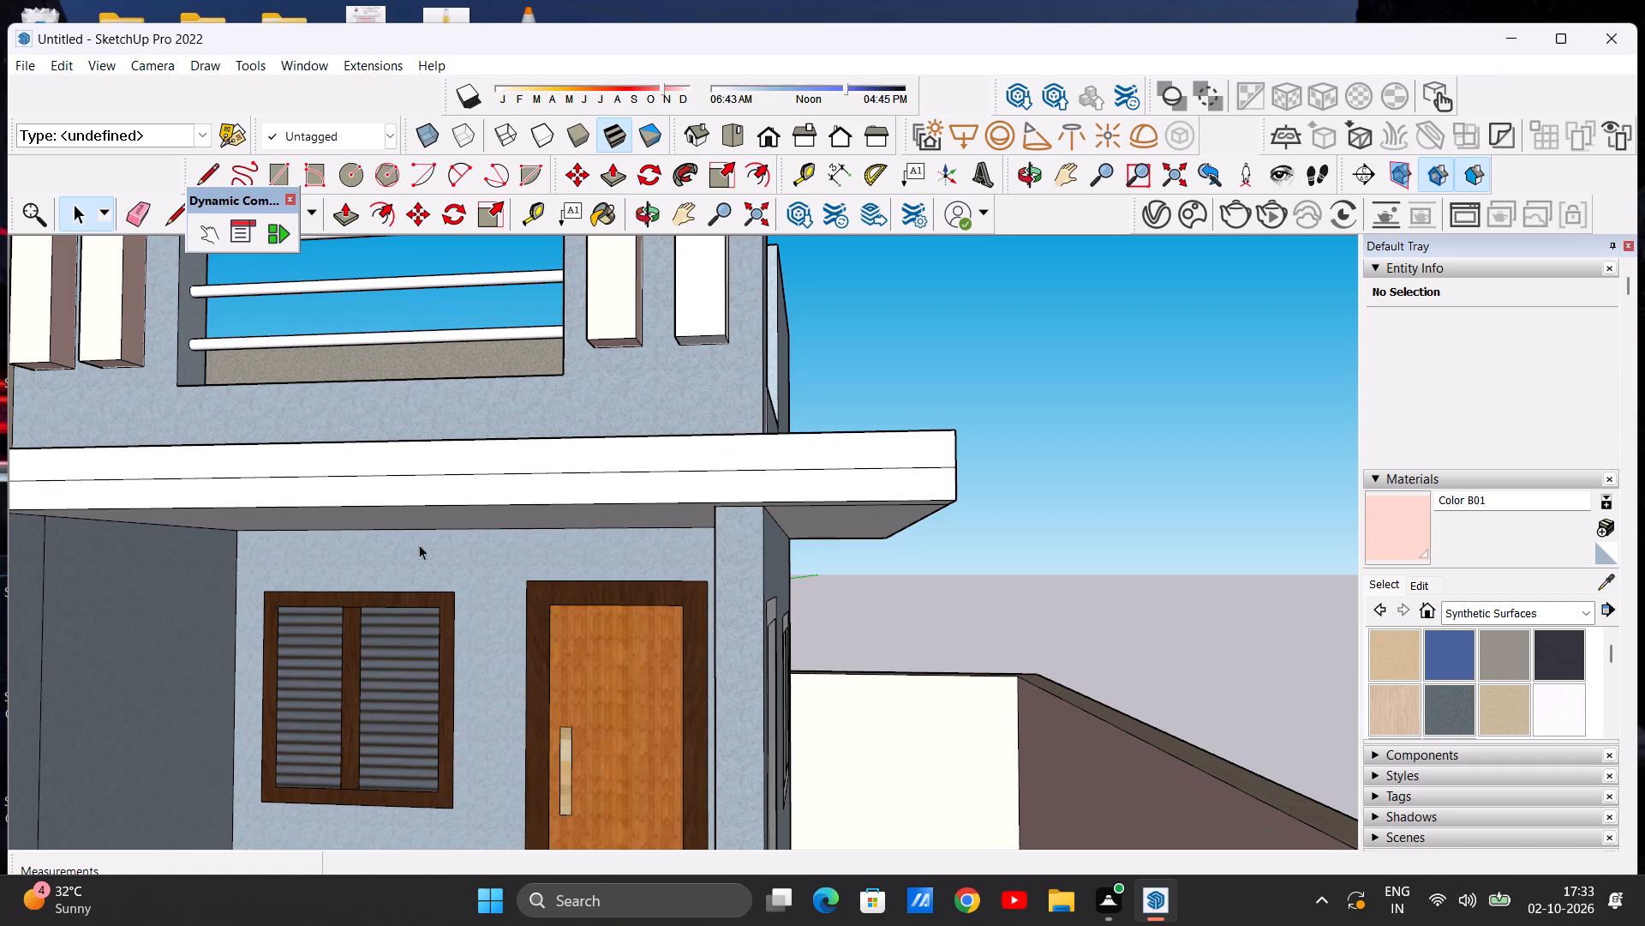
Erase the two short edge lines on the tall tower frame's inner side face where the canopy slab meets it.
scroll(427, 561, "down", 8)
scroll(296, 576, "up", 3)
middle_click_drag(298, 577, 434, 466)
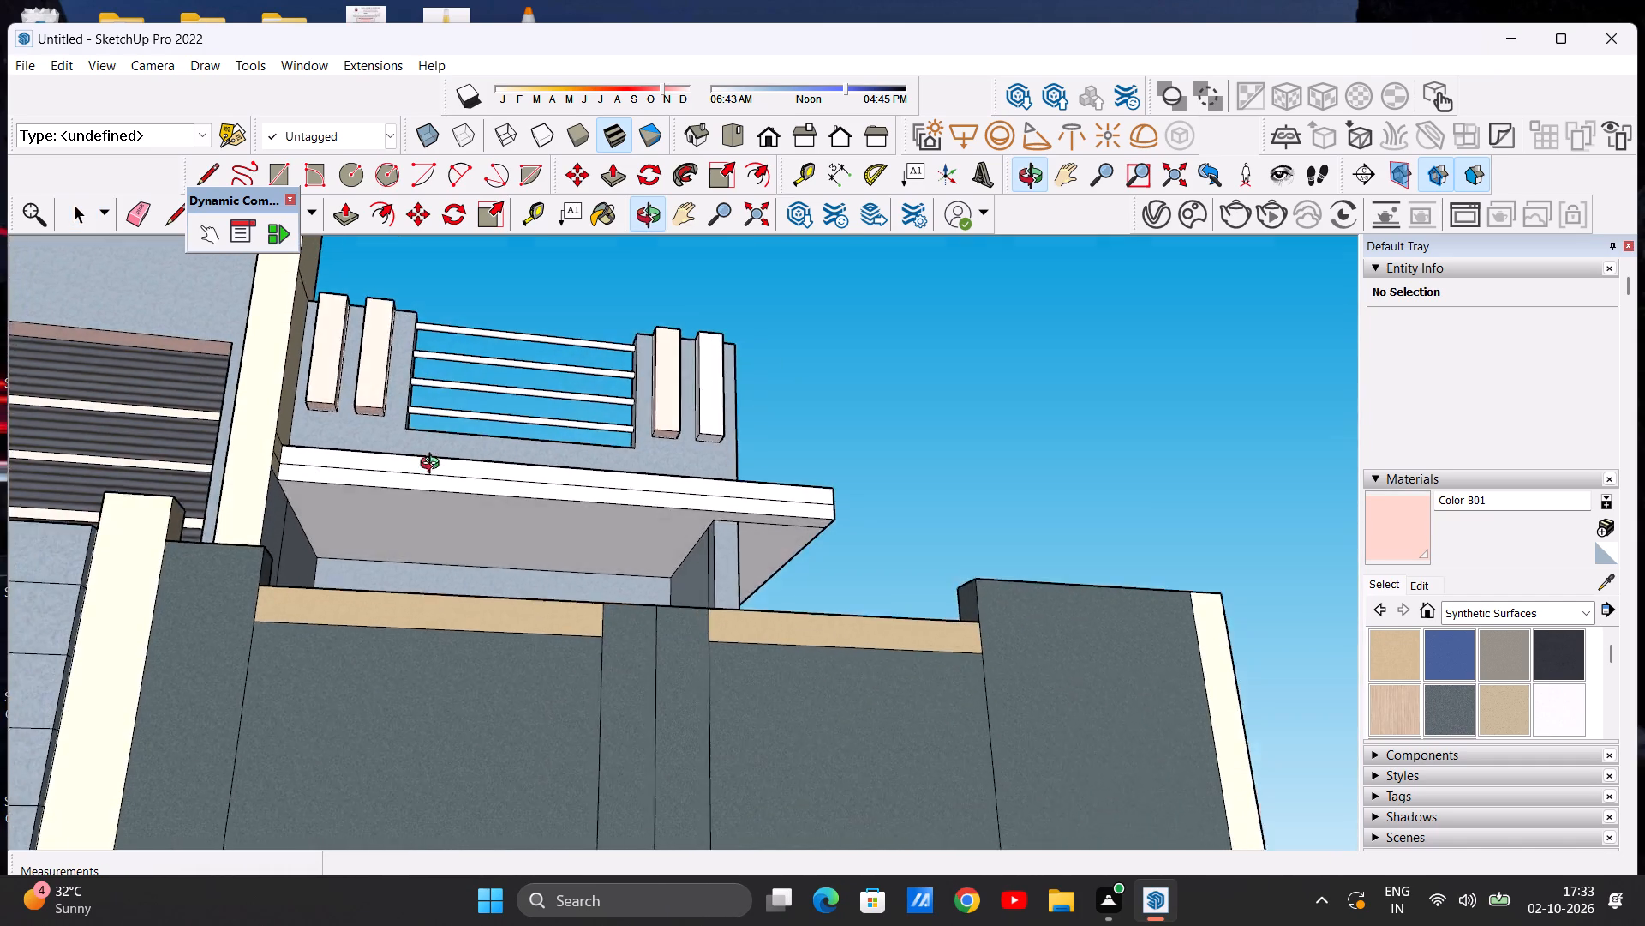
middle_click_drag(434, 466, 307, 620)
scroll(292, 566, "up", 11)
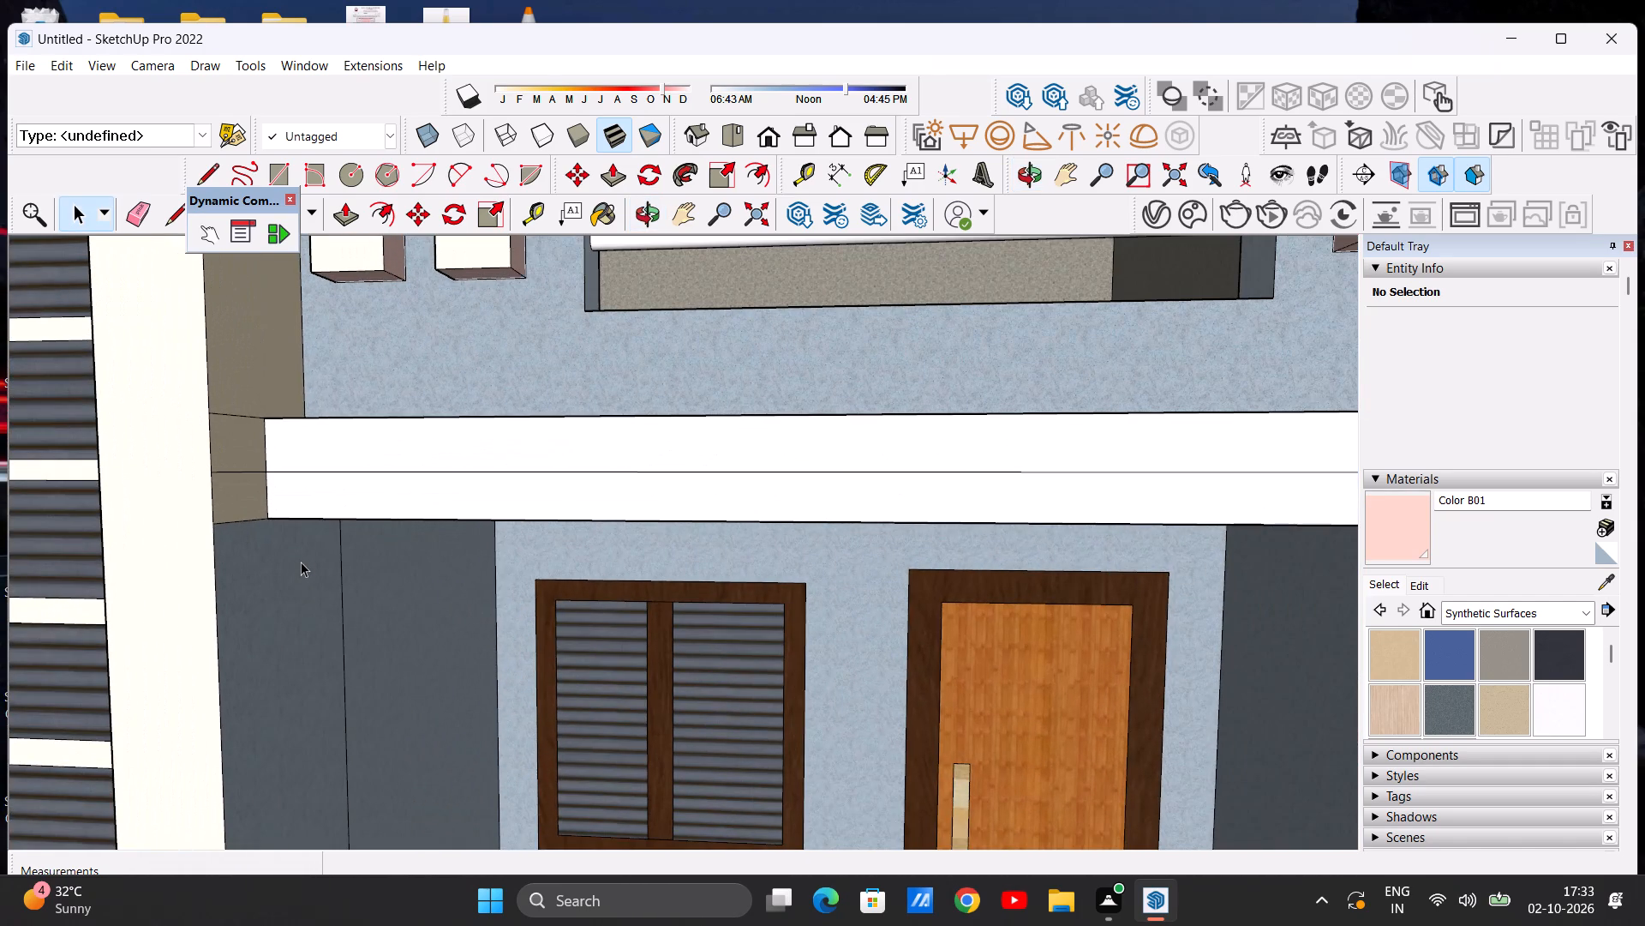
key("e")
scroll(299, 476, "down", 1)
middle_click_drag(272, 488, 181, 532)
scroll(188, 515, "down", 1)
scroll(224, 457, "up", 9)
left_click_drag(216, 423, 223, 462)
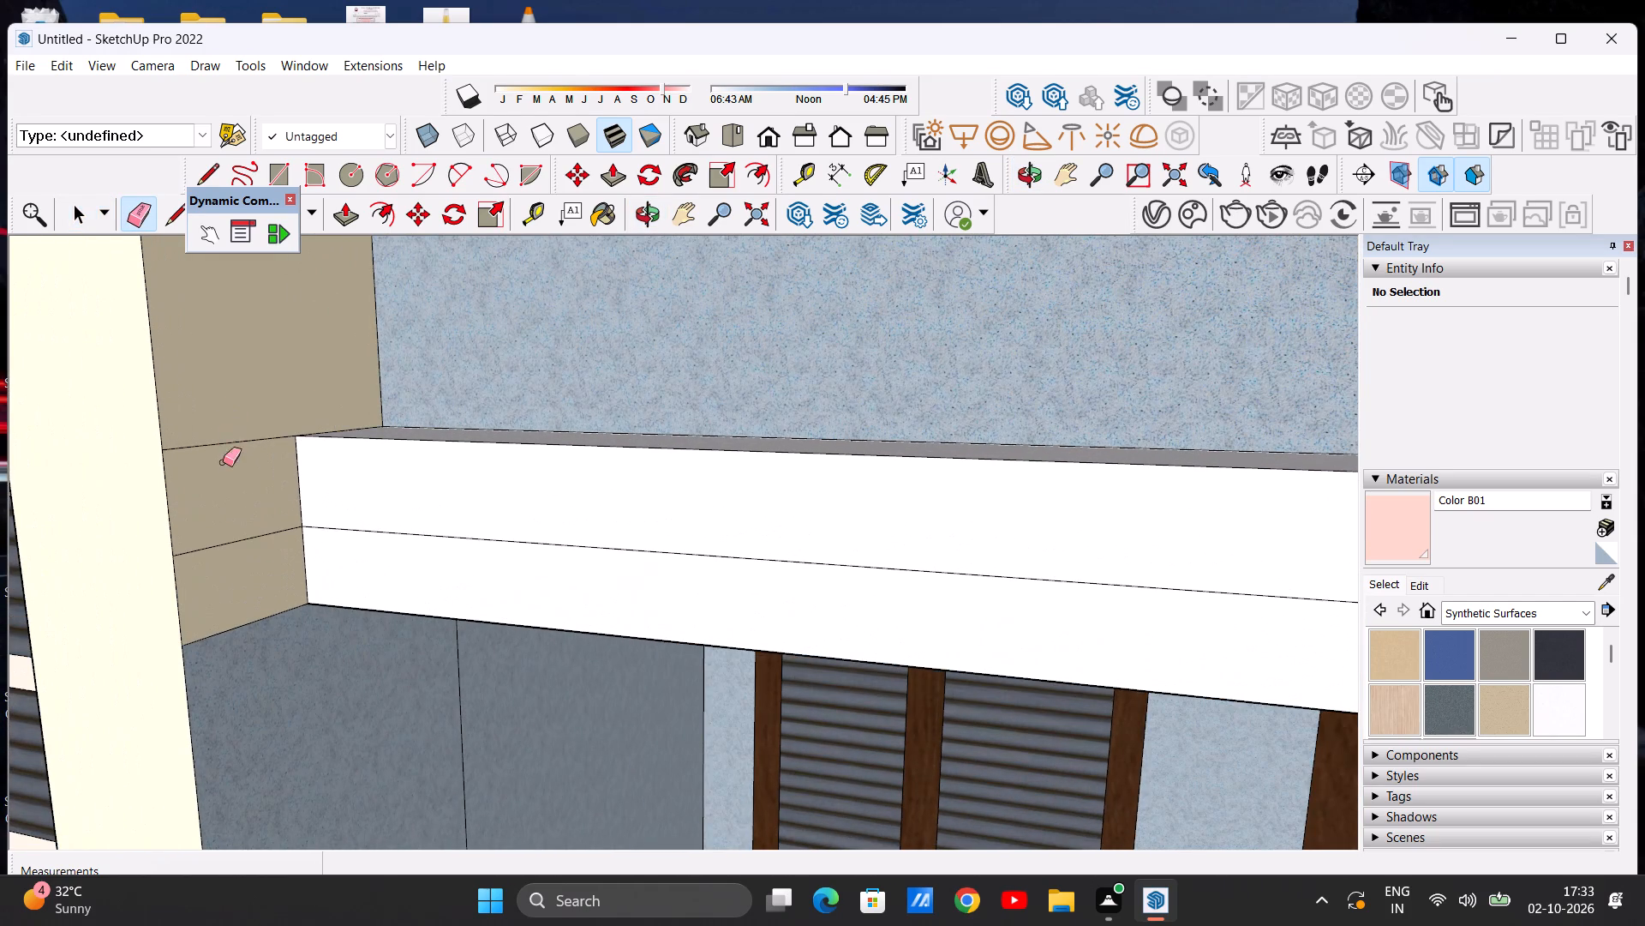
left_click_drag(223, 462, 223, 466)
left_click_drag(236, 540, 242, 562)
scroll(257, 541, "down", 10)
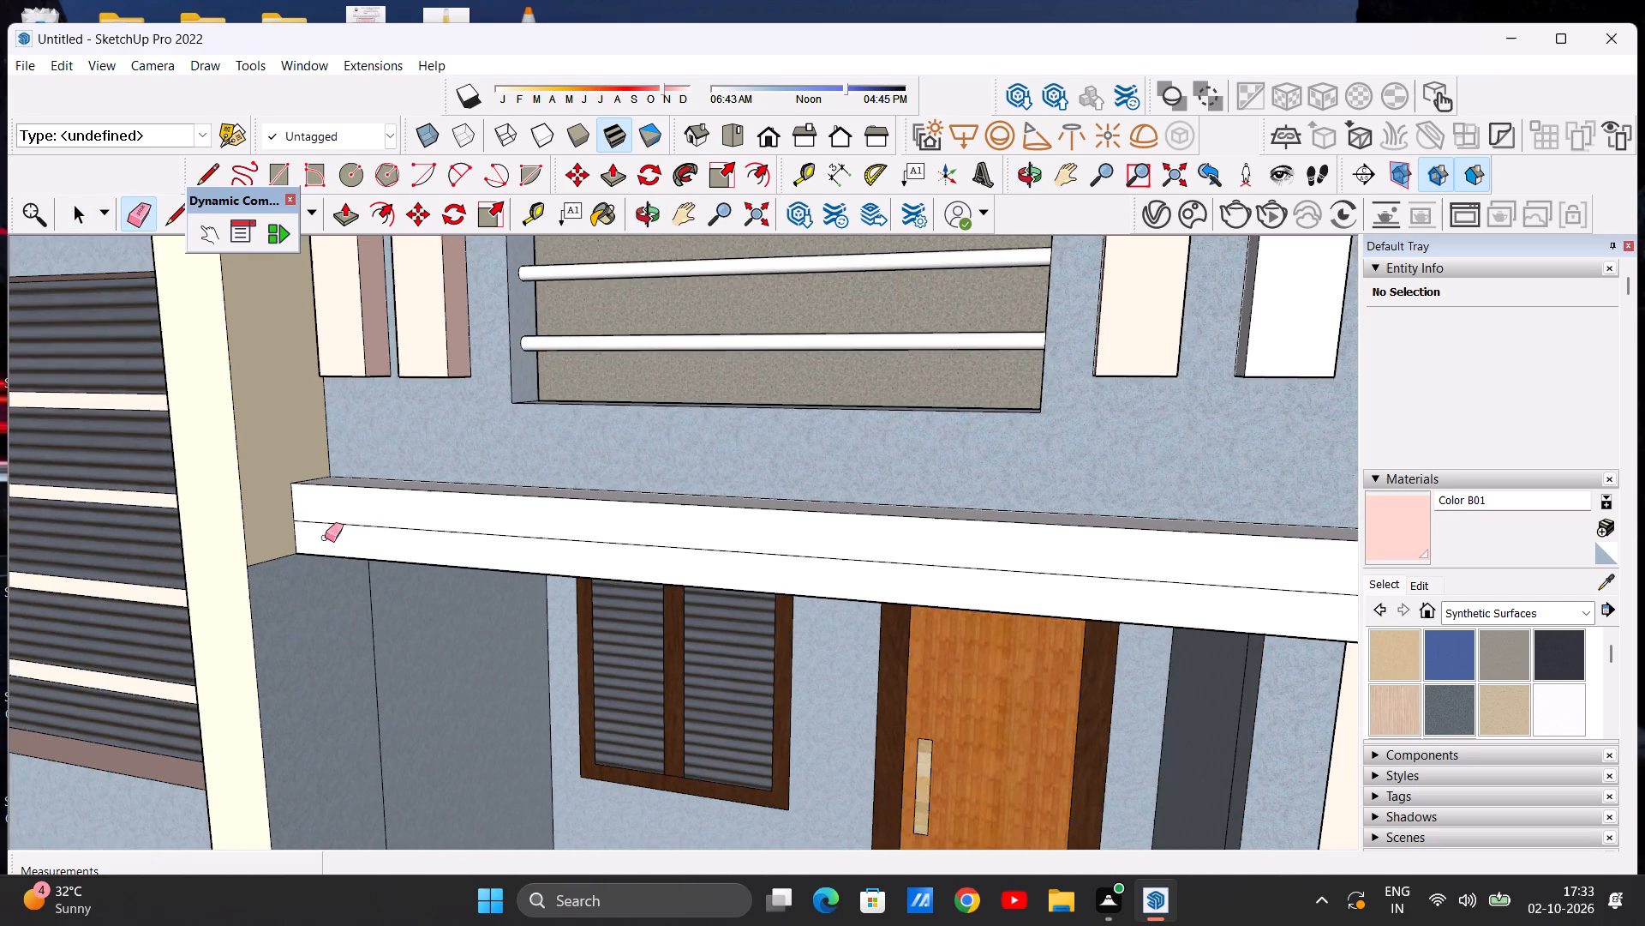
middle_click_drag(290, 597, 469, 574)
scroll(310, 586, "down", 10)
scroll(331, 533, "up", 2)
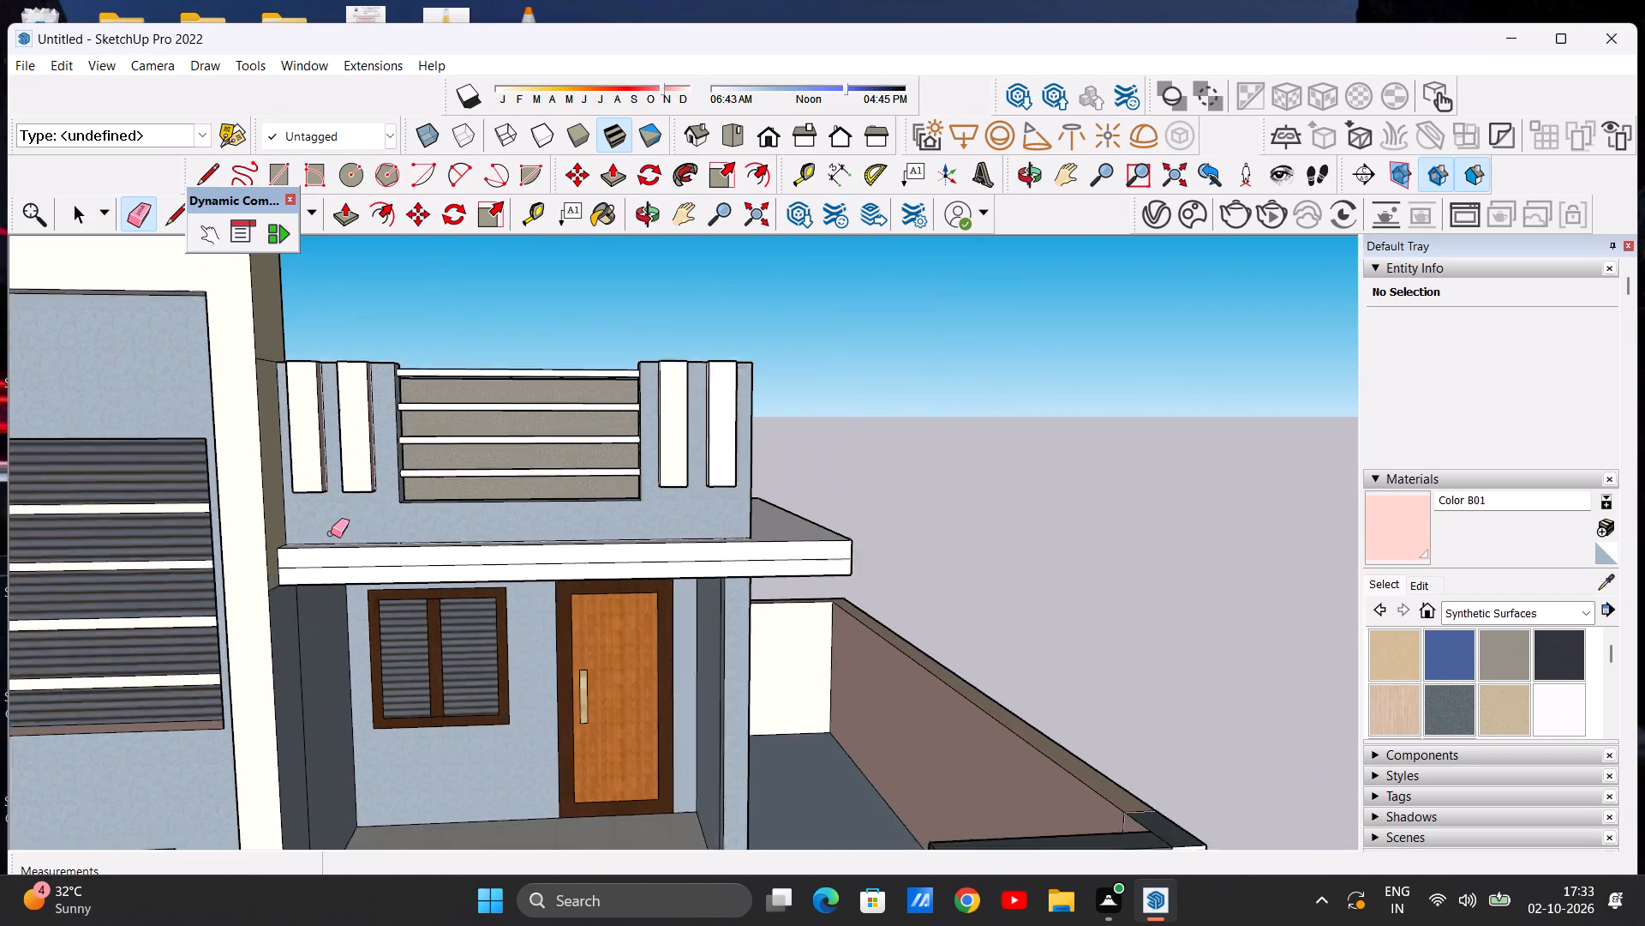
scroll(331, 533, "up", 1)
key("space")
Paint the top surface of the canopy slab around the terrace with Formica Beige.
scroll(332, 526, "down", 2)
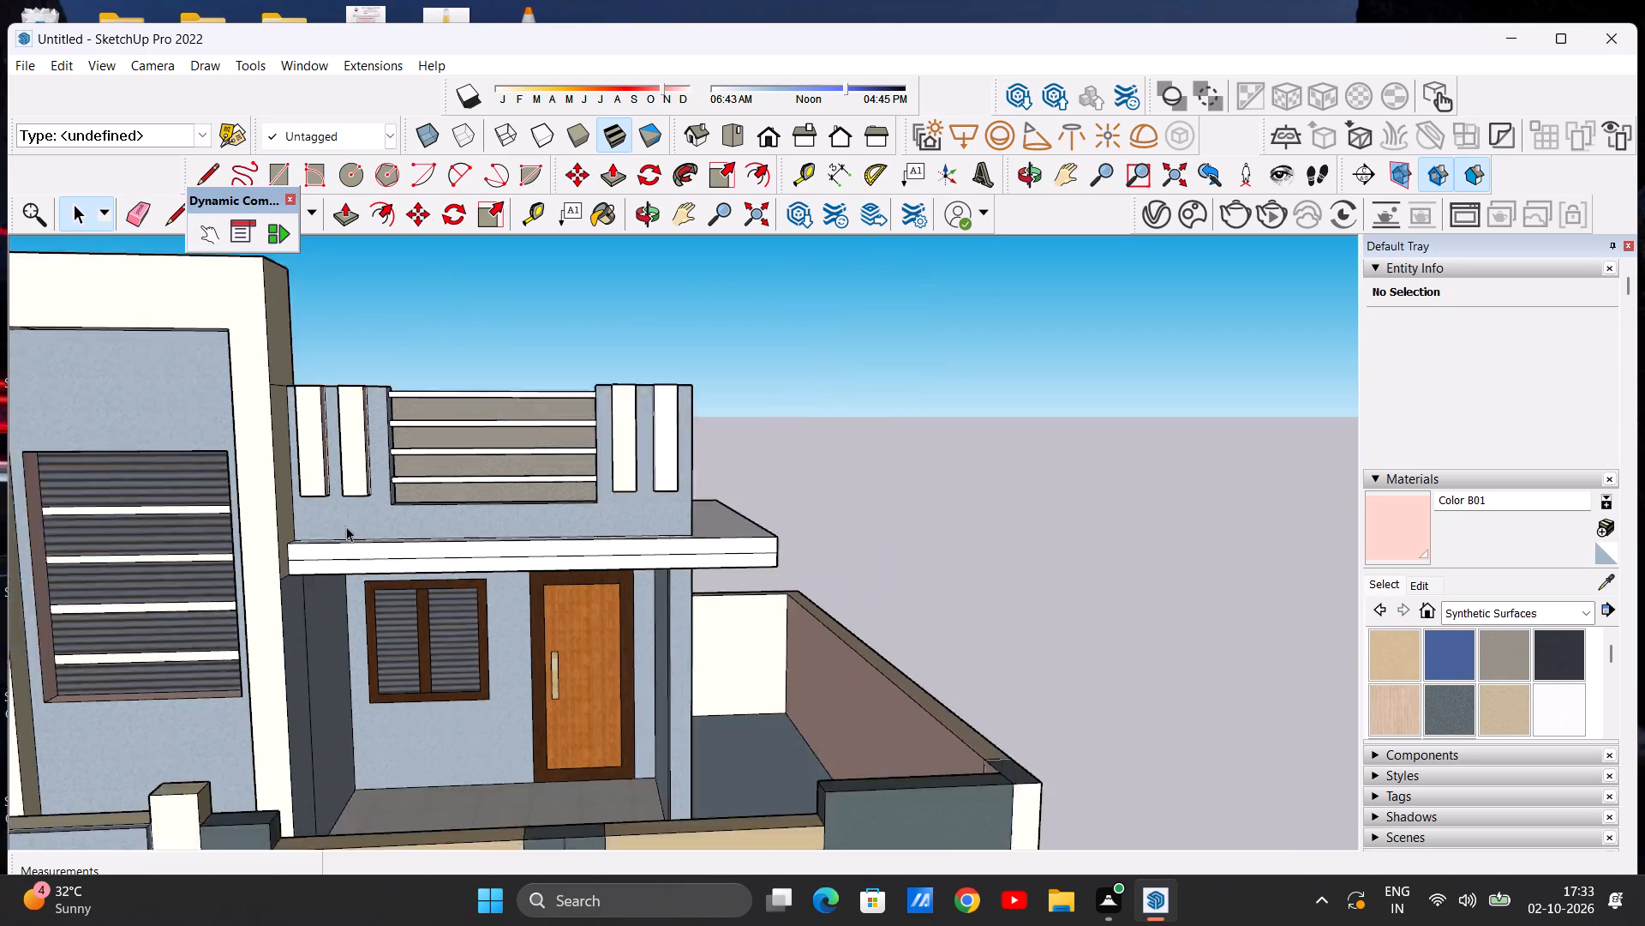
scroll(346, 526, "down", 10)
middle_click_drag(529, 589, 390, 490)
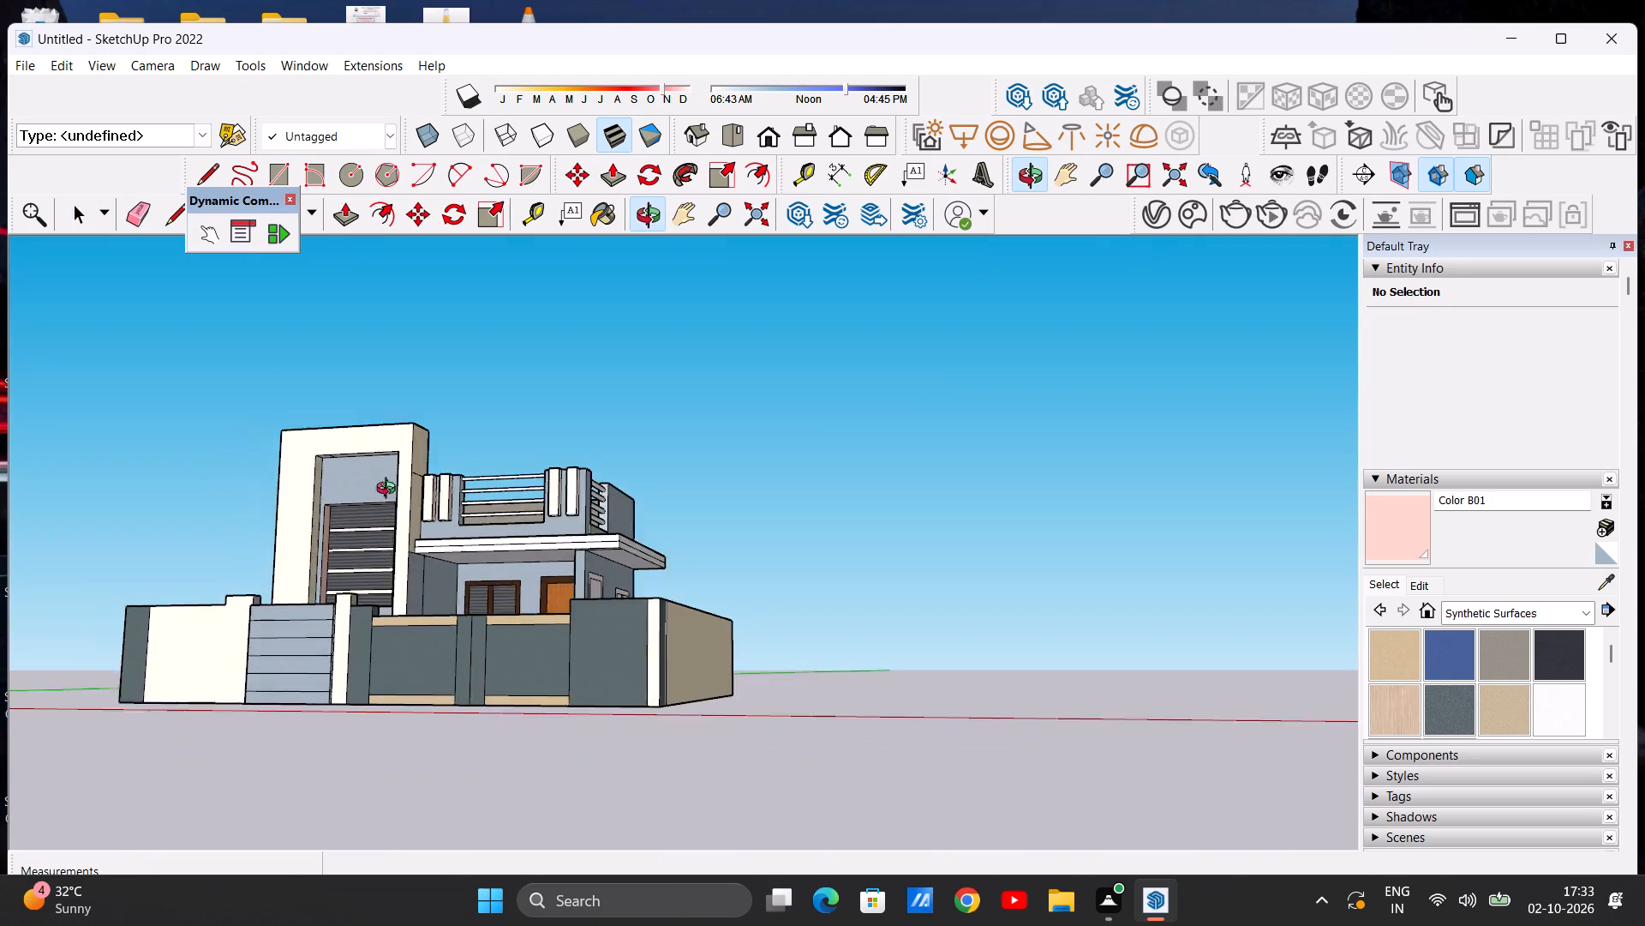
middle_click_drag(390, 490, 356, 495)
scroll(514, 557, "up", 8)
middle_click_drag(532, 580, 542, 553)
scroll(541, 539, "up", 5)
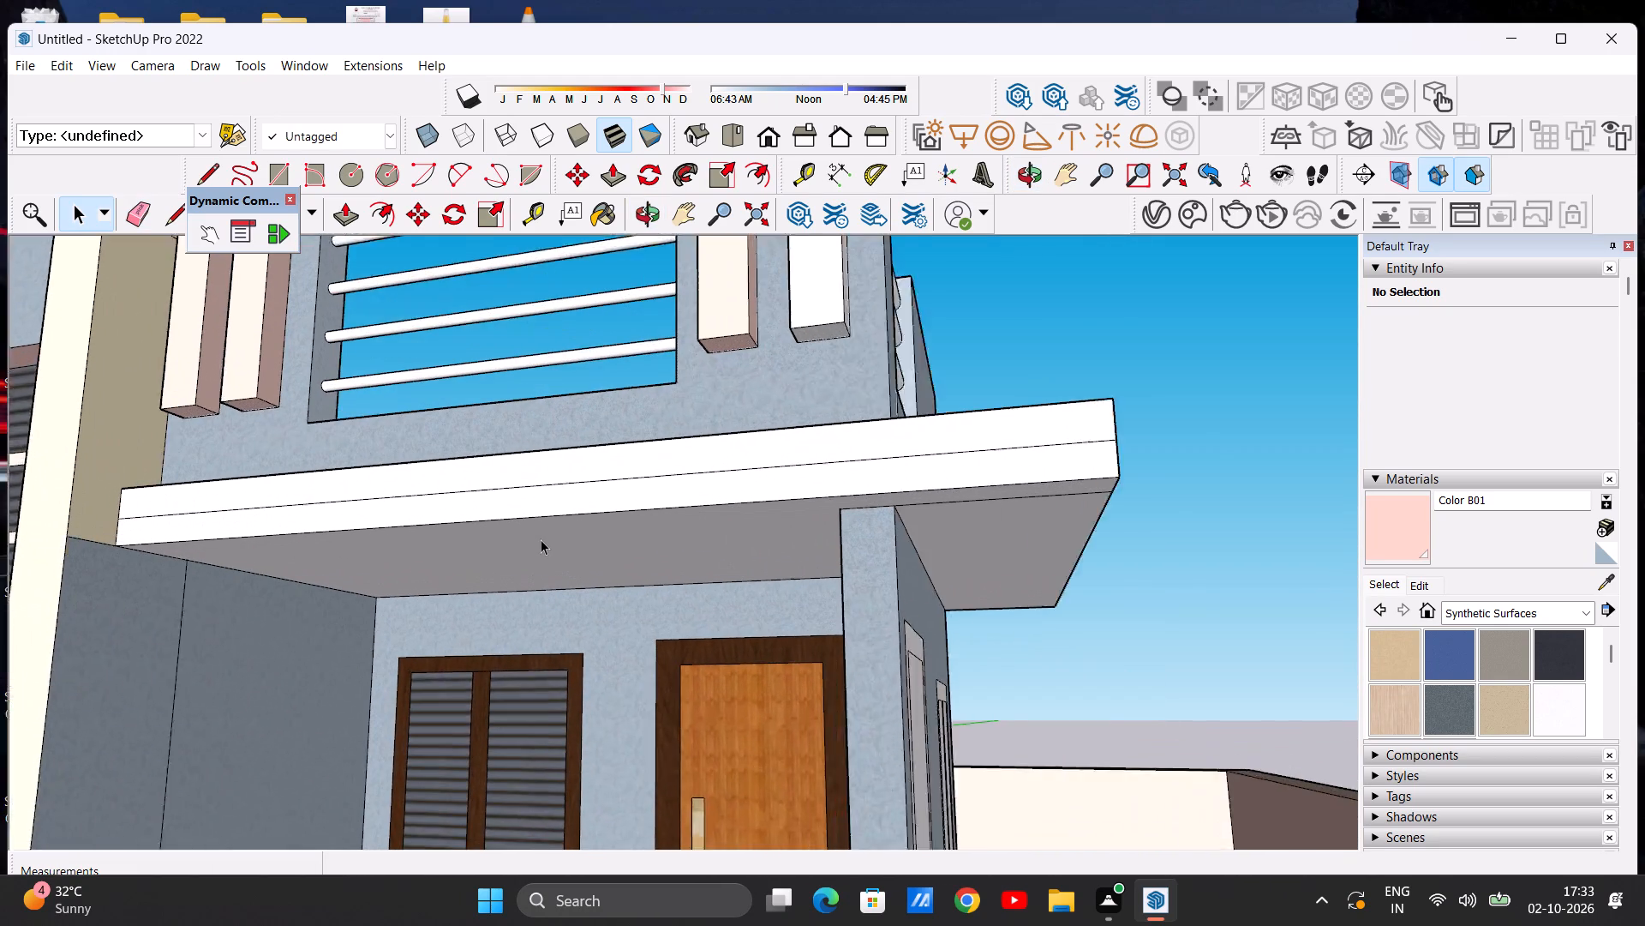
scroll(541, 539, "up", 2)
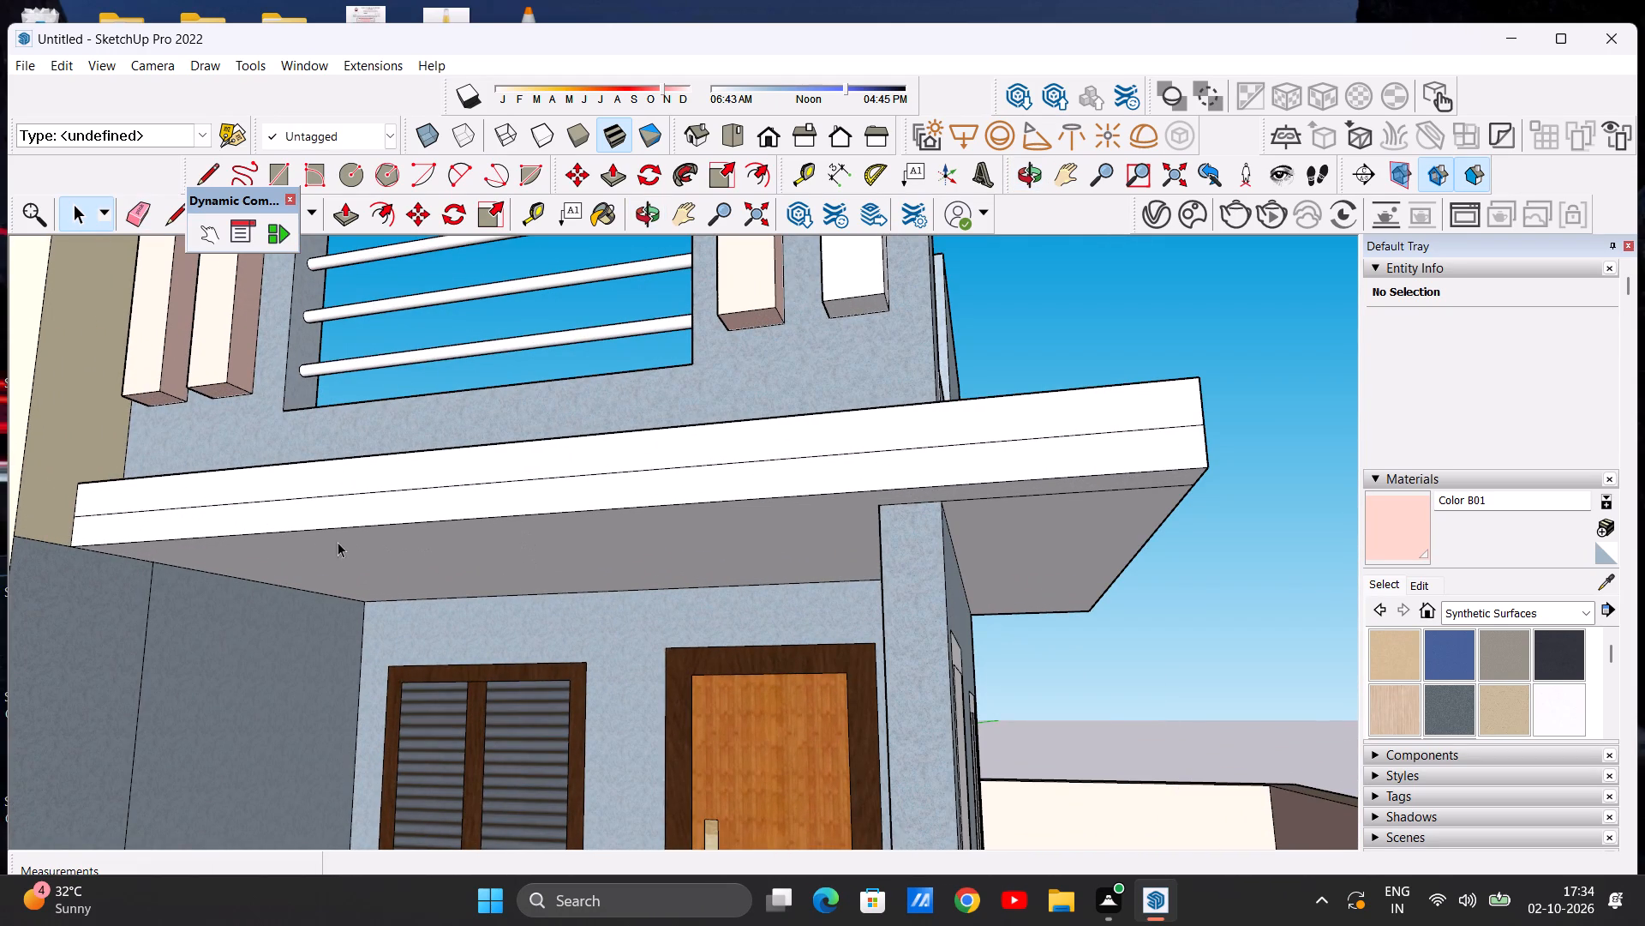
left_click(1397, 653)
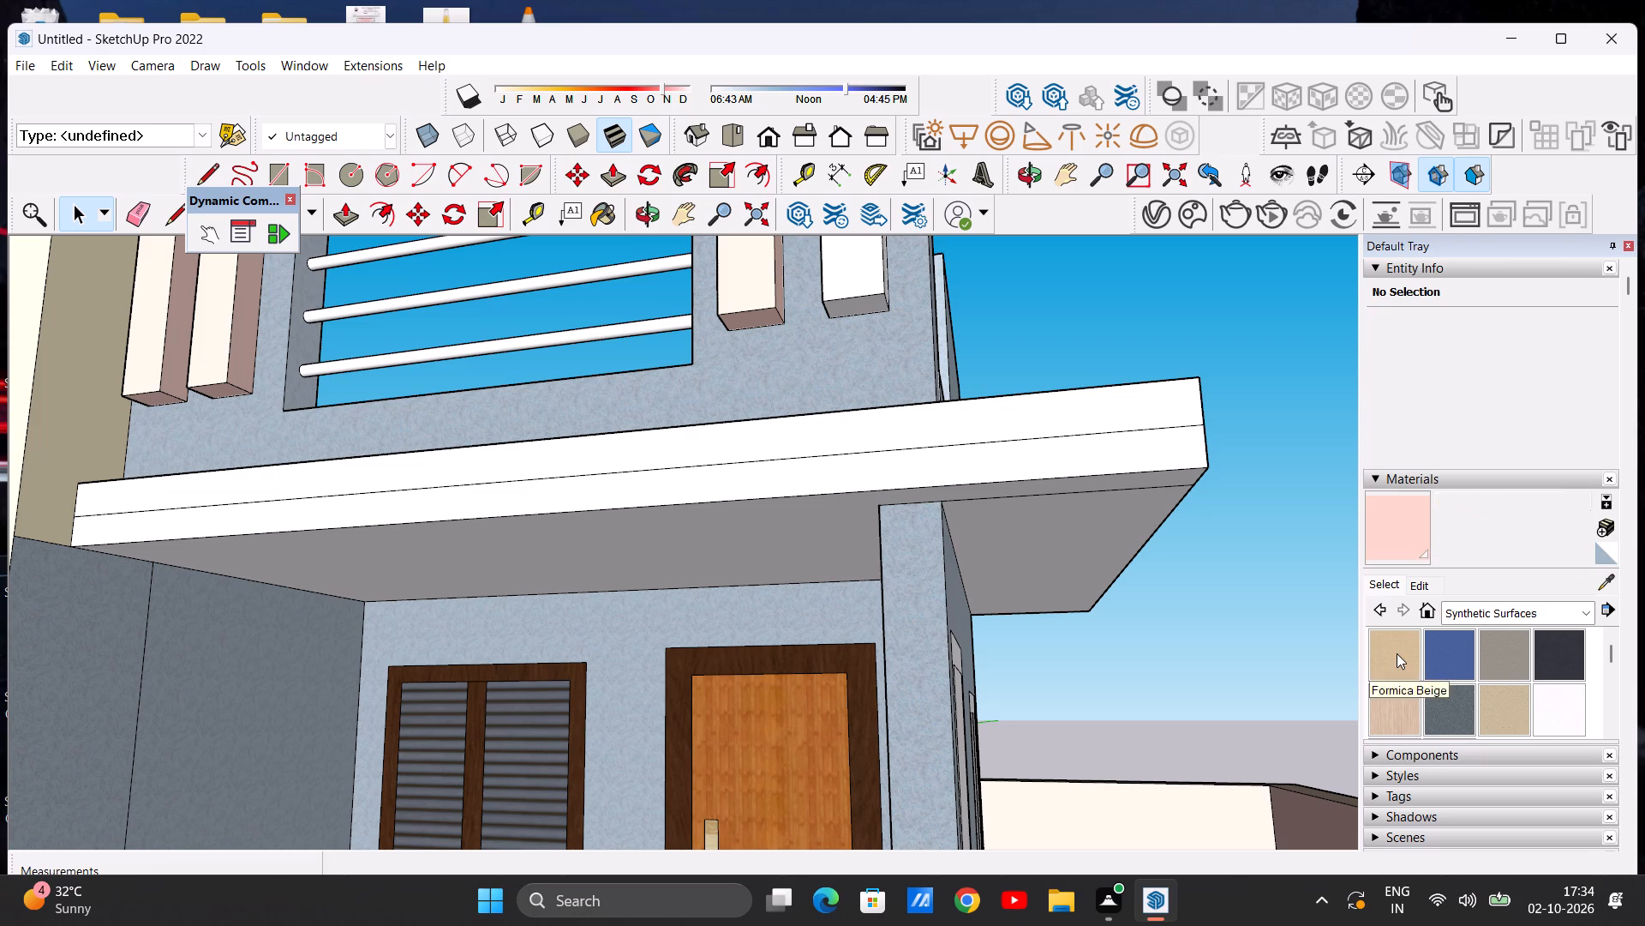
scroll(995, 504, "down", 16)
middle_click_drag(900, 509, 914, 555)
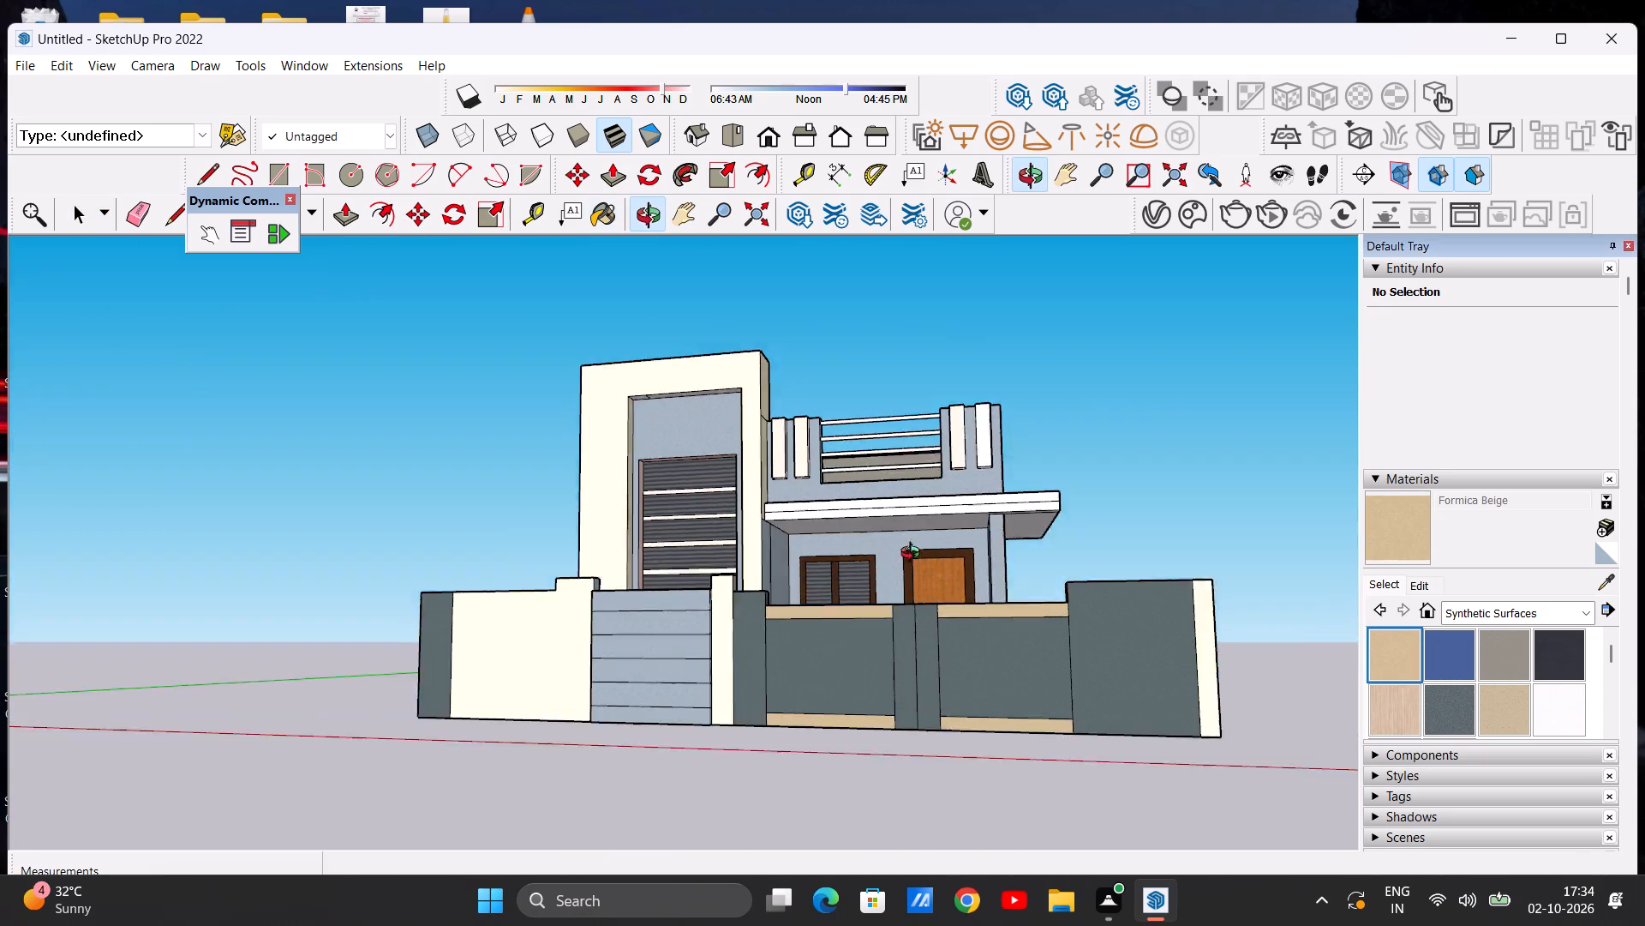
middle_click_drag(914, 555, 940, 638)
scroll(1066, 538, "up", 5)
middle_click_drag(902, 536, 897, 687)
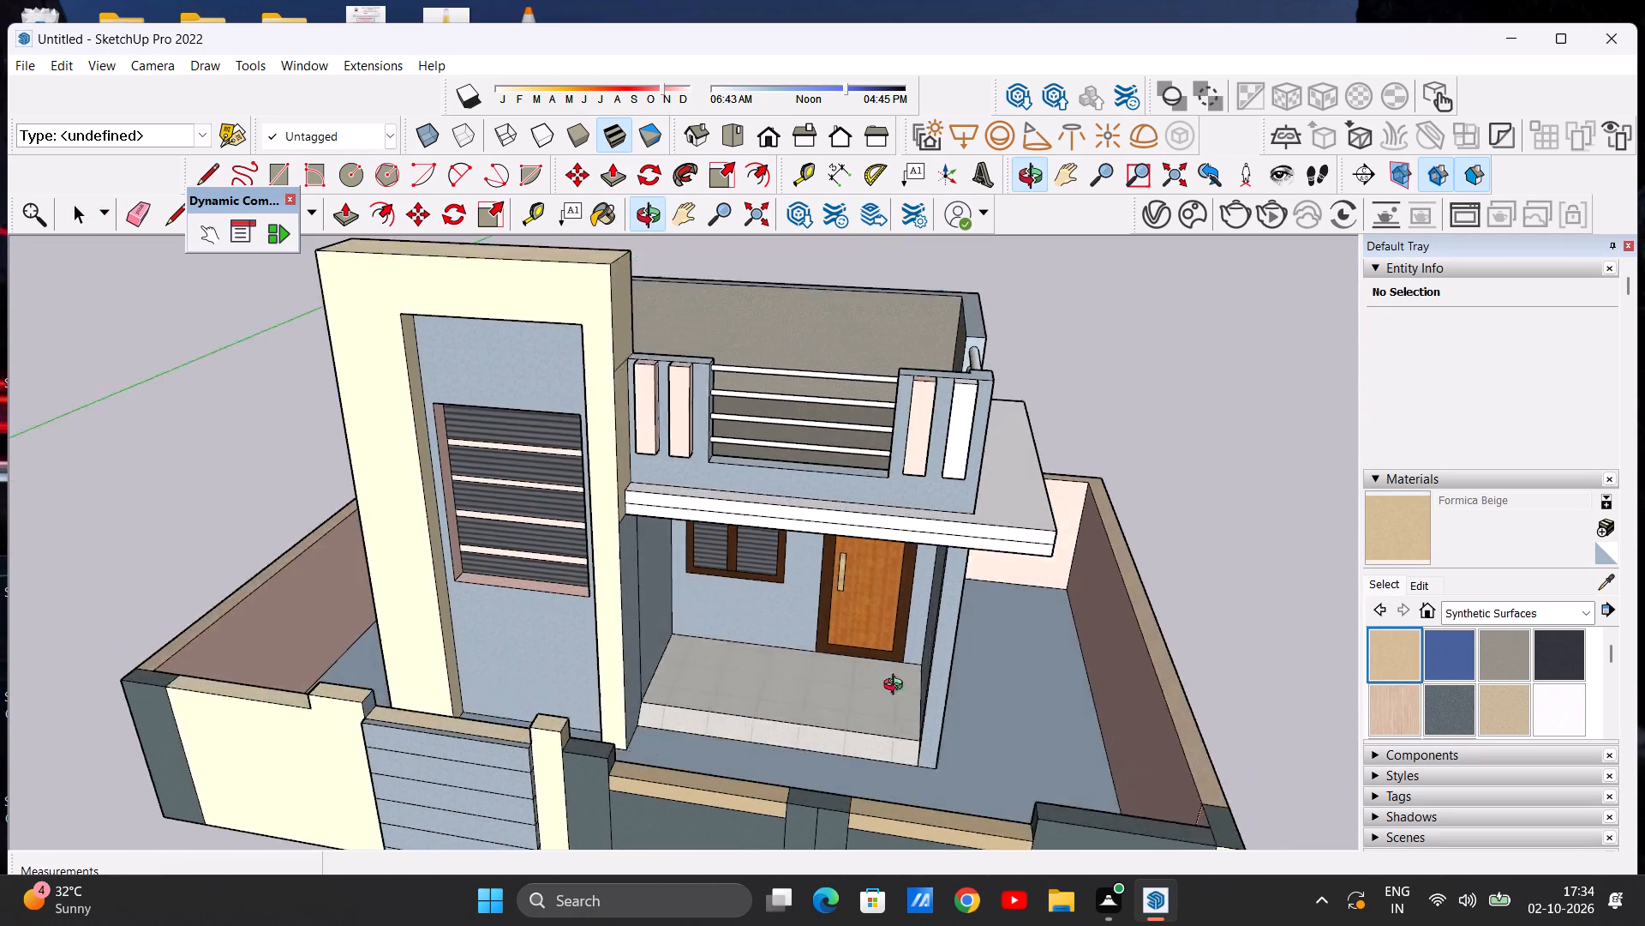
middle_click_drag(897, 687, 898, 724)
scroll(1003, 494, "up", 3)
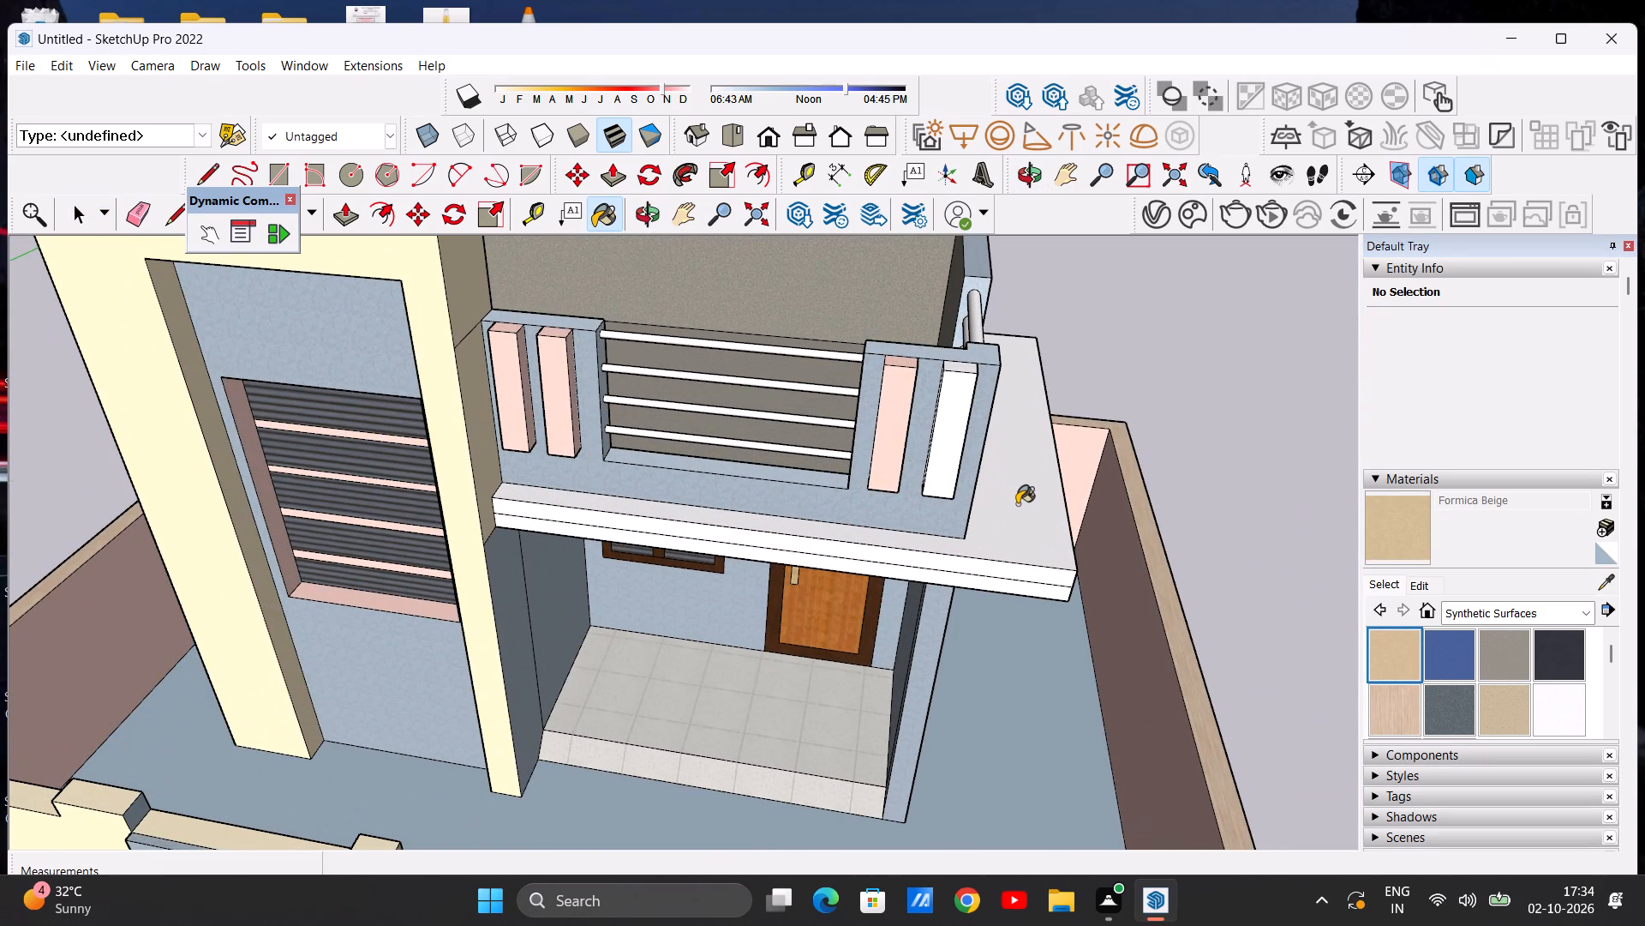
left_click(1017, 504)
Paint the canopy slab's underside with Formica Beige, covering both the porch ceiling and the side overhang.
scroll(651, 535, "down", 12)
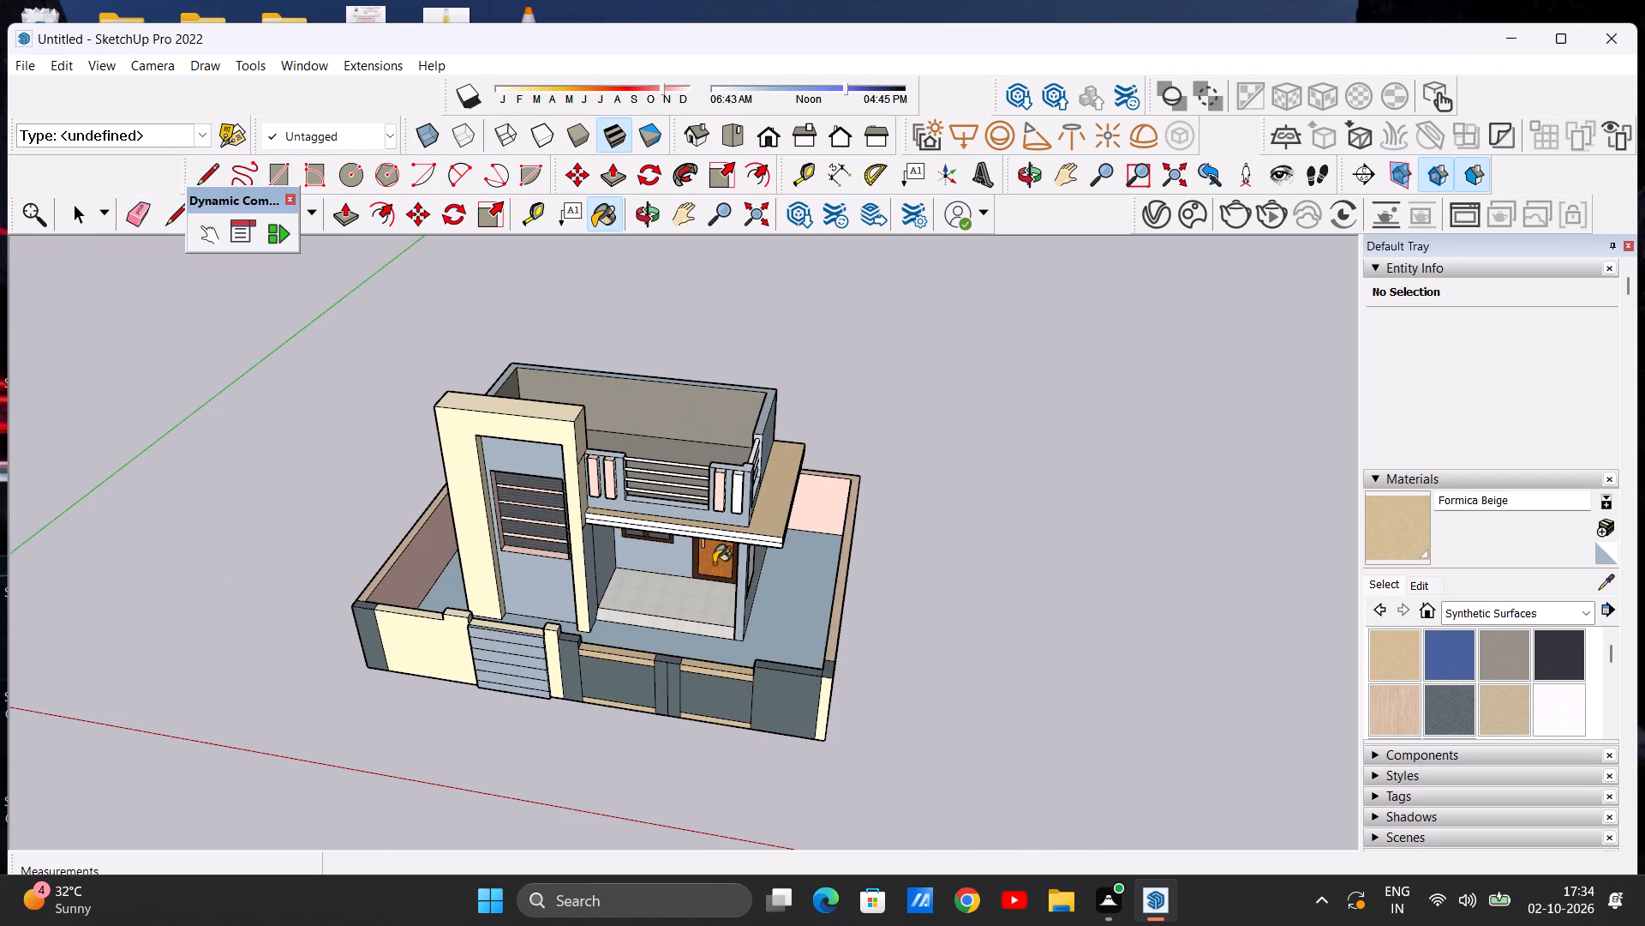
scroll(716, 563, "up", 6)
middle_click_drag(731, 592, 777, 367)
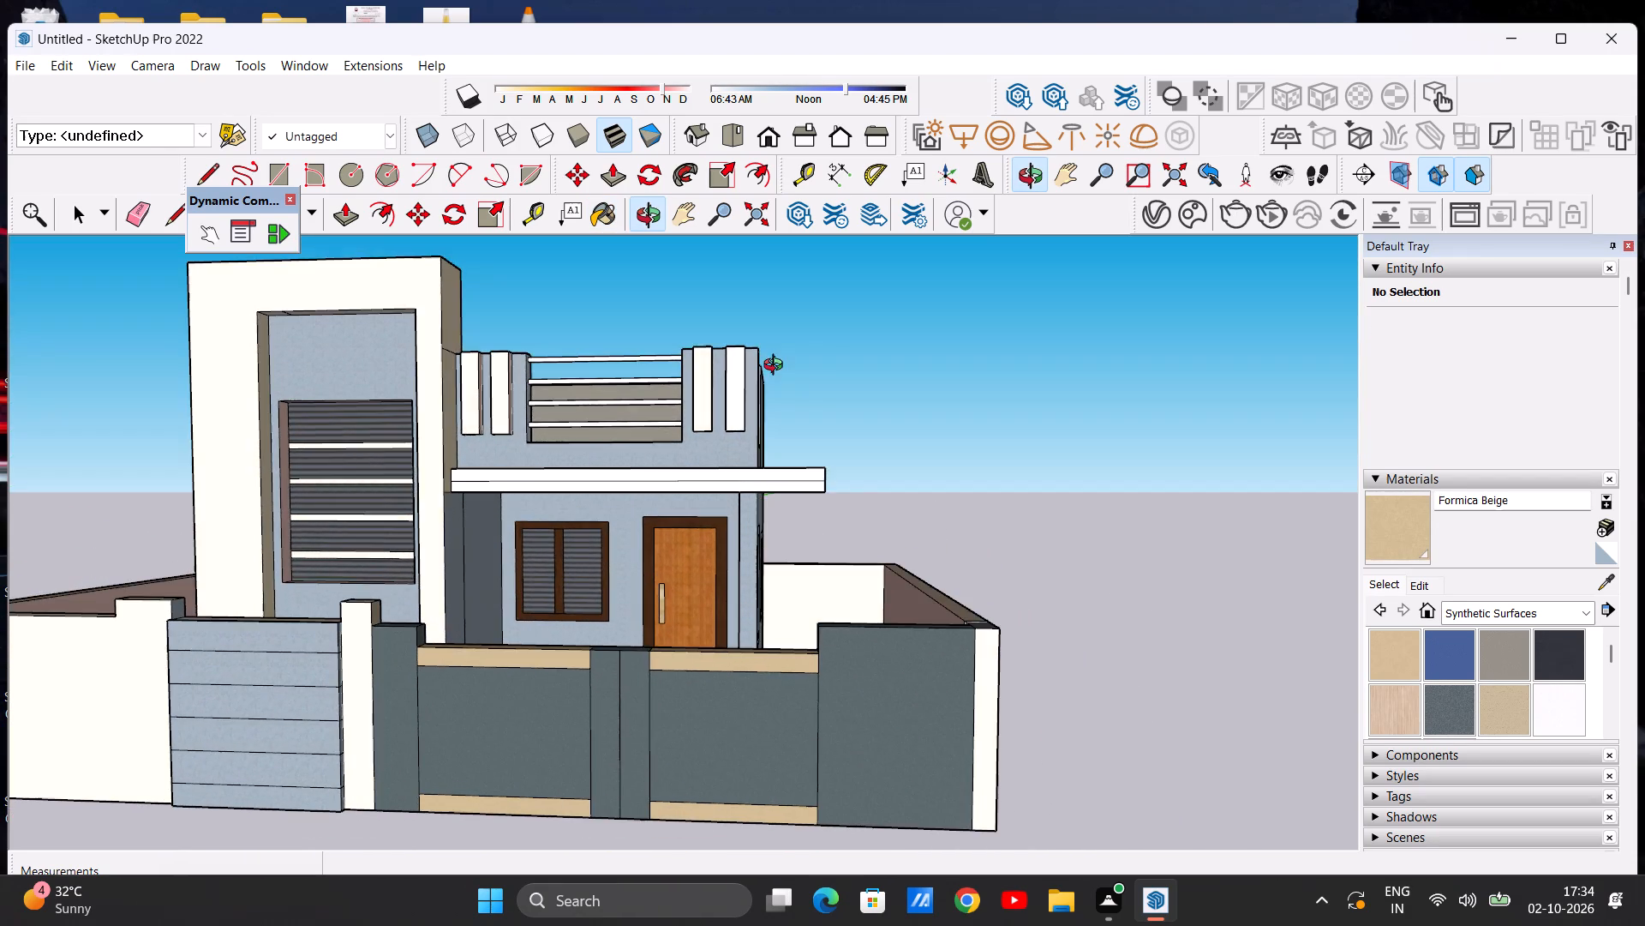
middle_click_drag(777, 367, 762, 317)
middle_click_drag(727, 559, 709, 462)
scroll(691, 497, "up", 12)
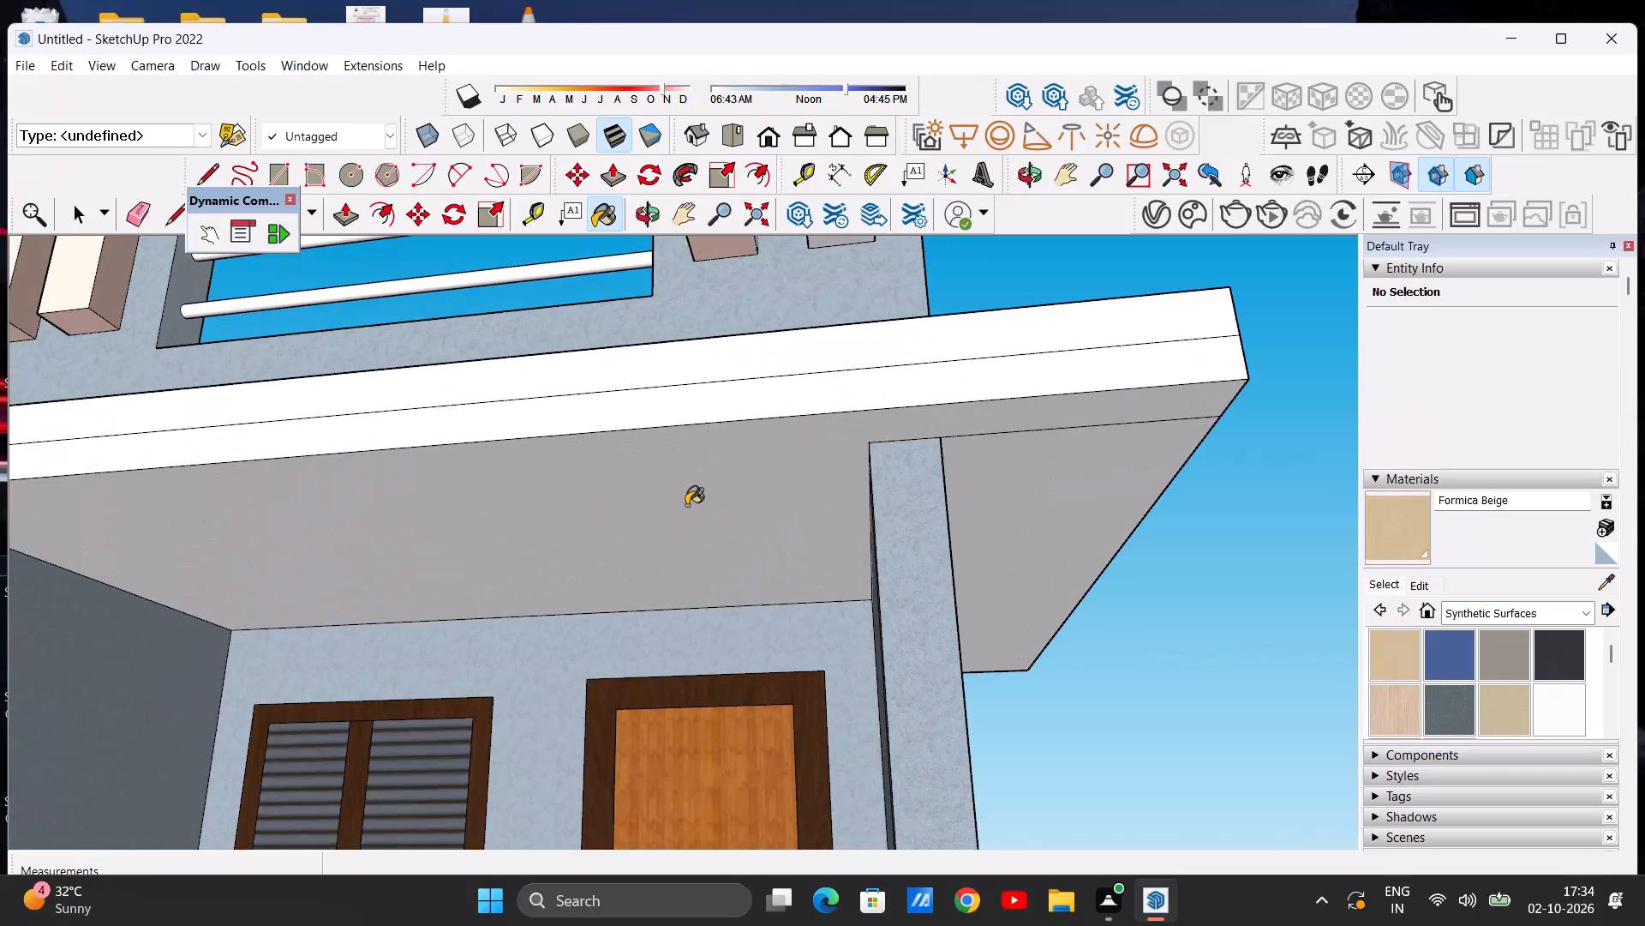
middle_click_drag(692, 536, 699, 571)
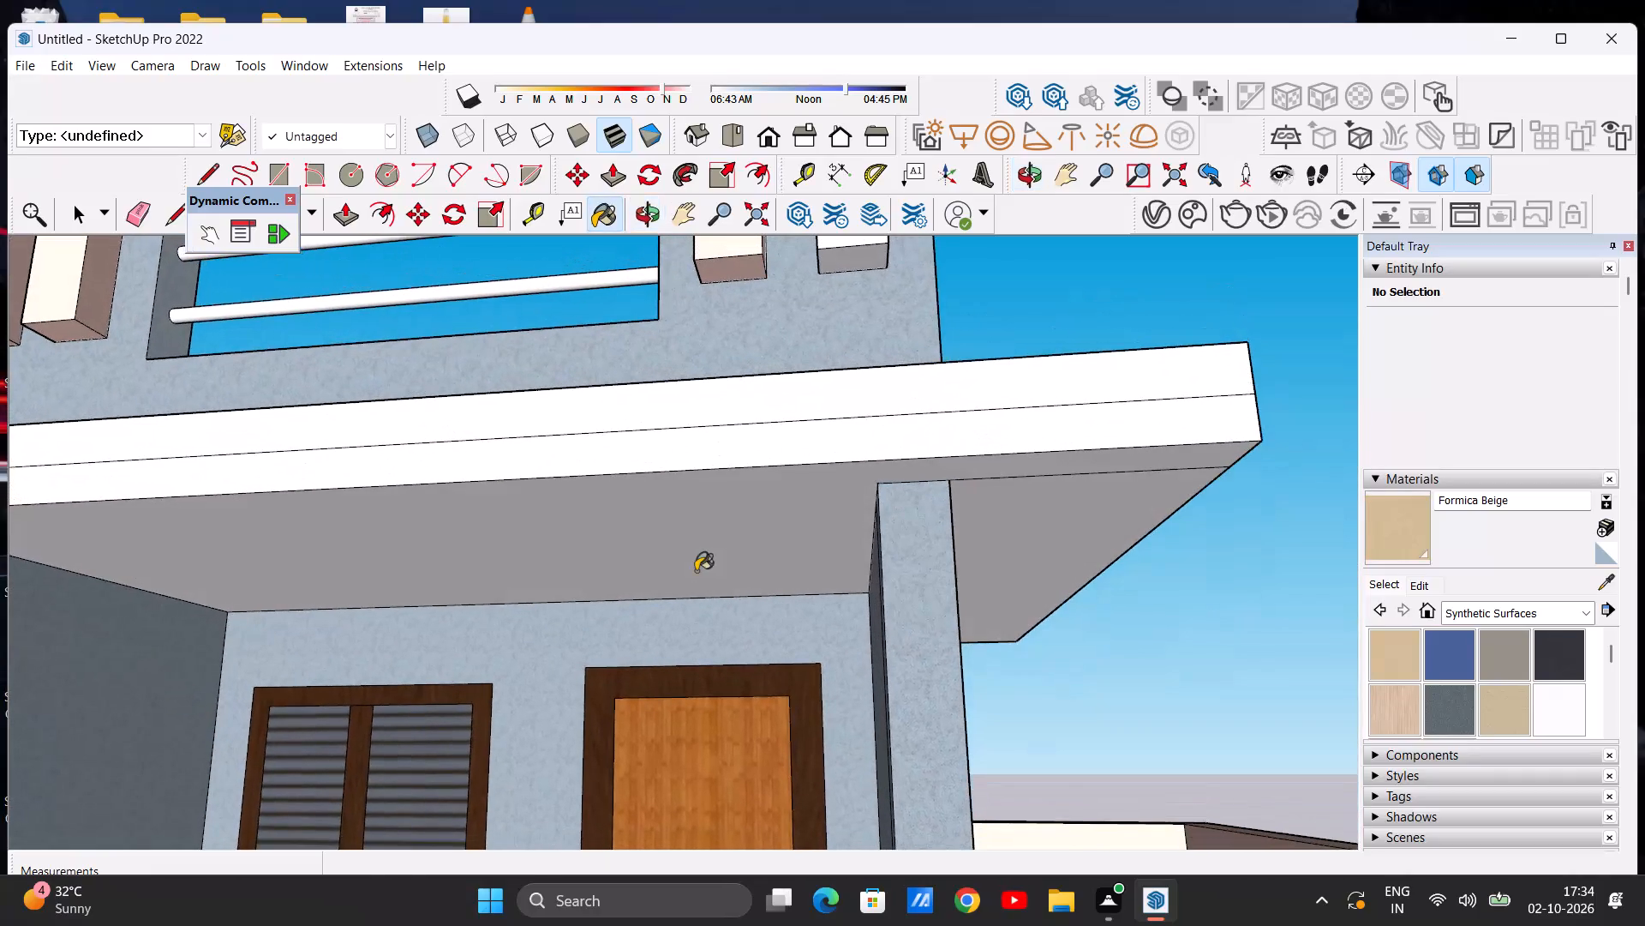
left_click(668, 520)
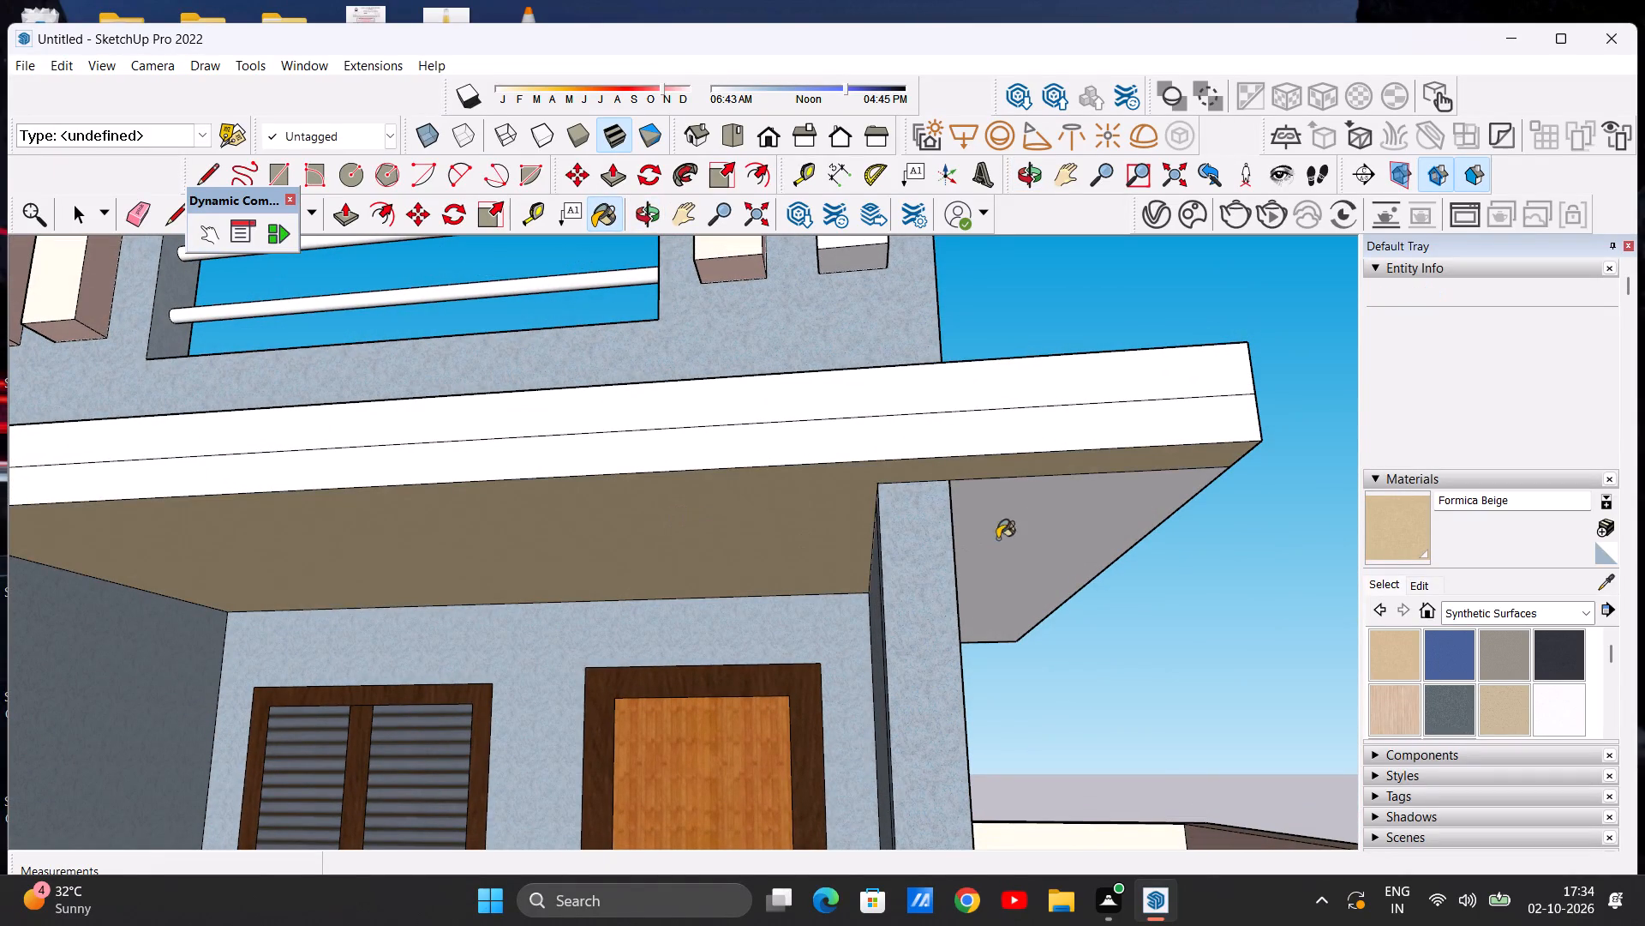
left_click(1010, 524)
Examine the canopy slab's underside, side edge and rear end from the side and back of the house.
scroll(773, 544, "down", 8)
middle_click_drag(765, 561, 769, 592)
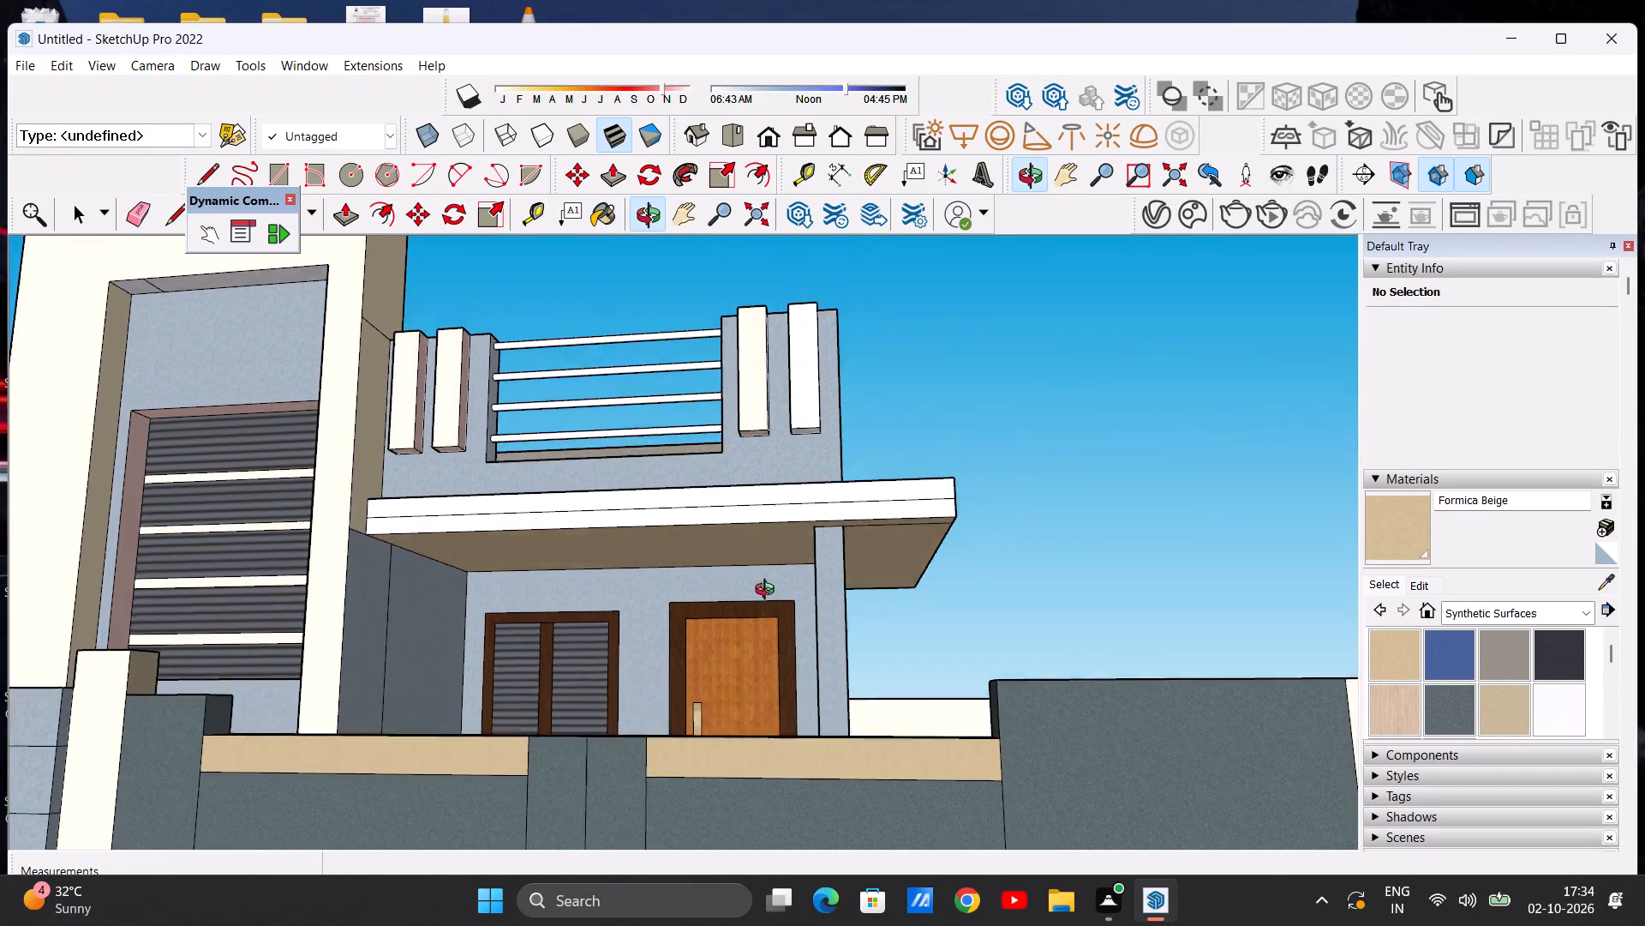
middle_click_drag(769, 592, 428, 534)
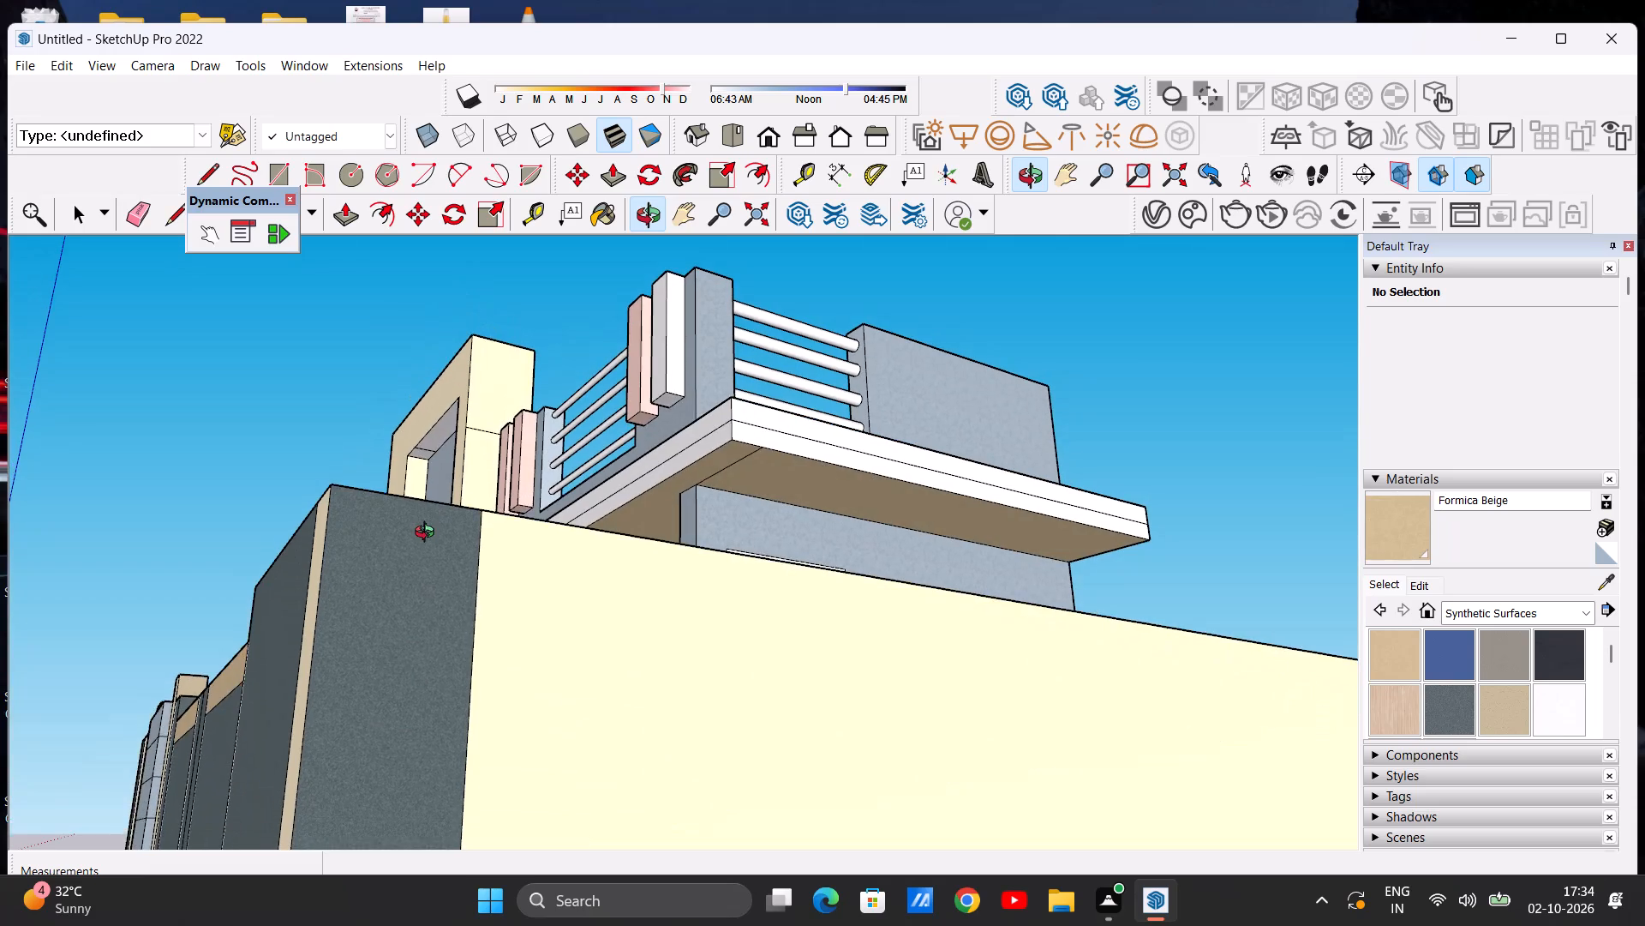
middle_click_drag(428, 534, 341, 509)
scroll(739, 453, "up", 3)
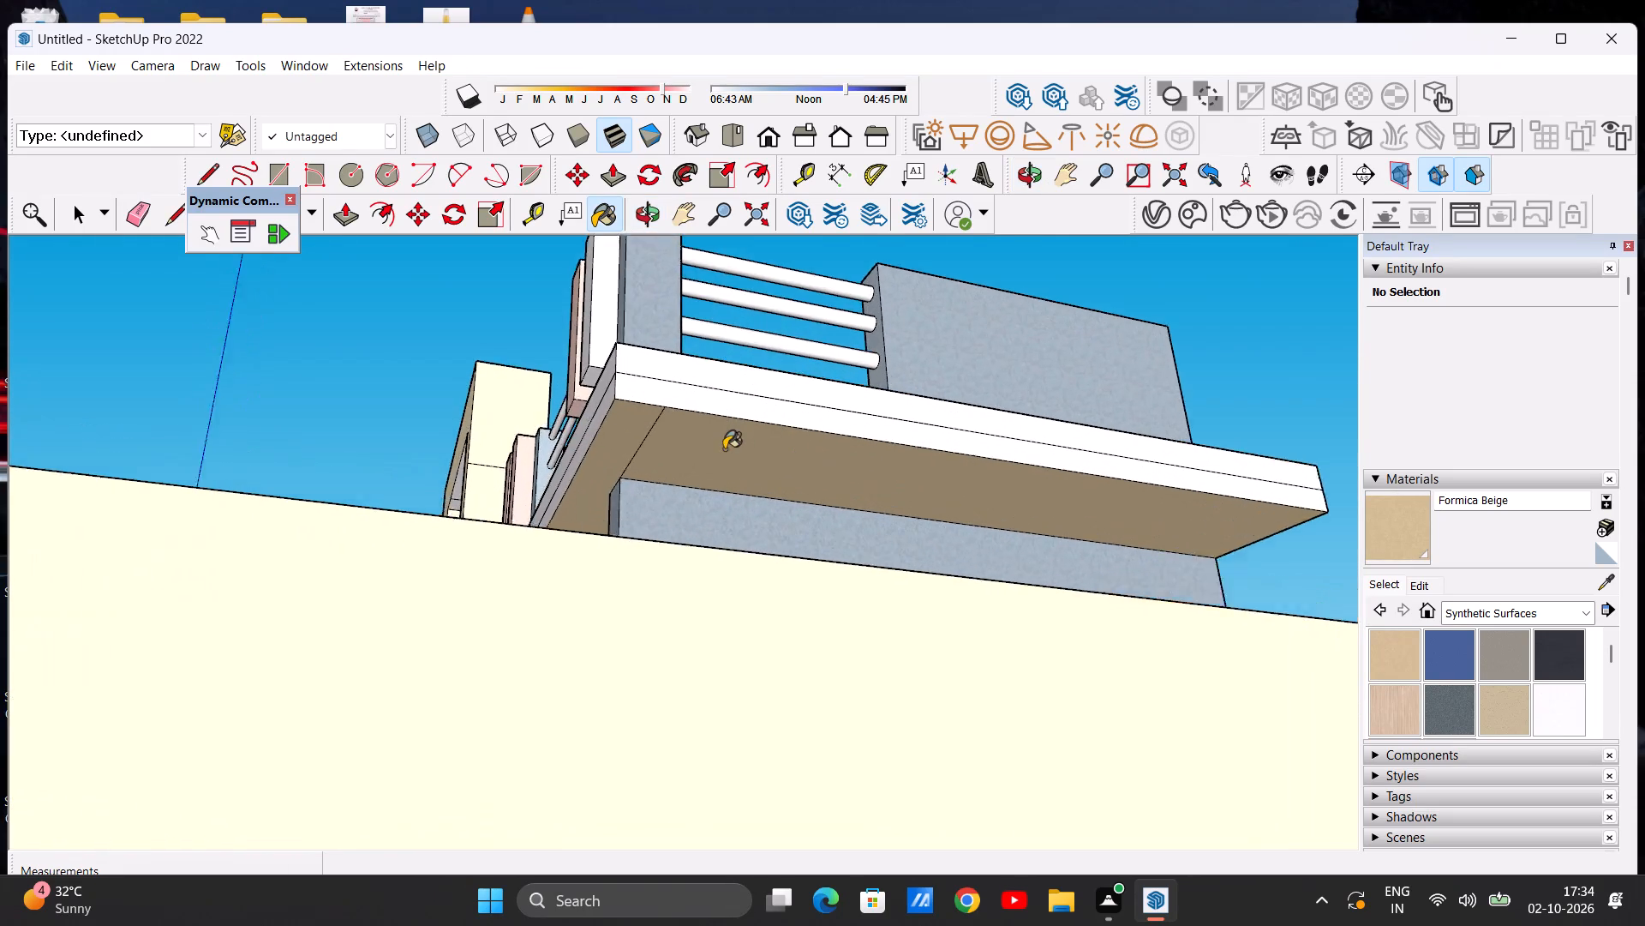
scroll(724, 449, "up", 2)
scroll(670, 502, "down", 10)
middle_click_drag(979, 510, 613, 649)
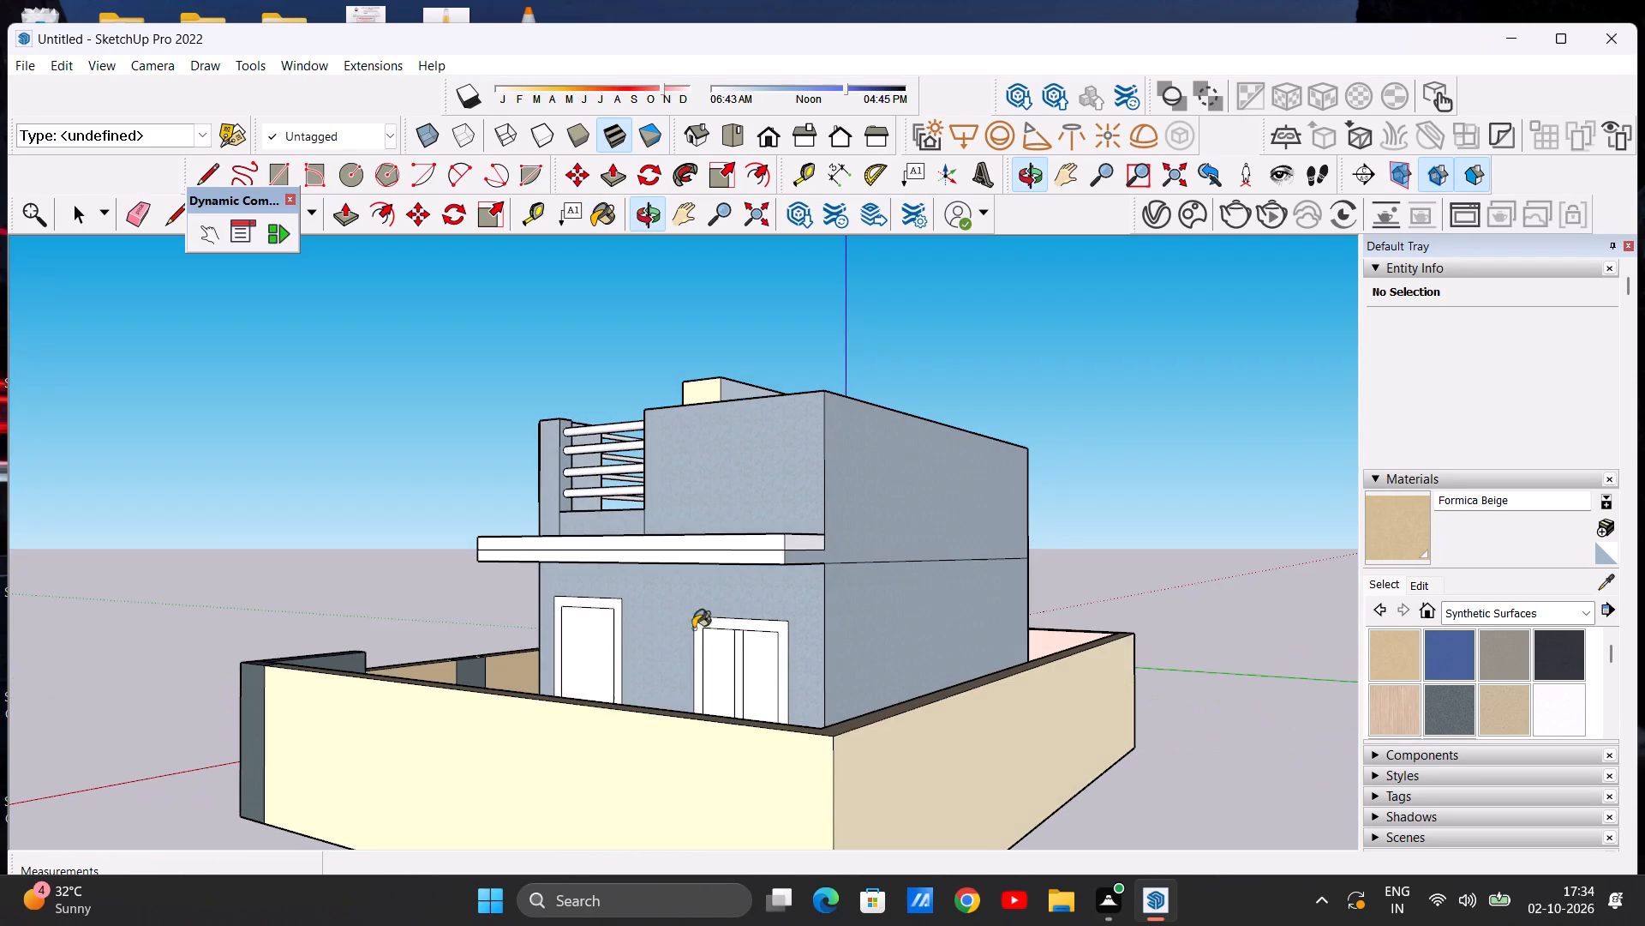
scroll(813, 550, "up", 13)
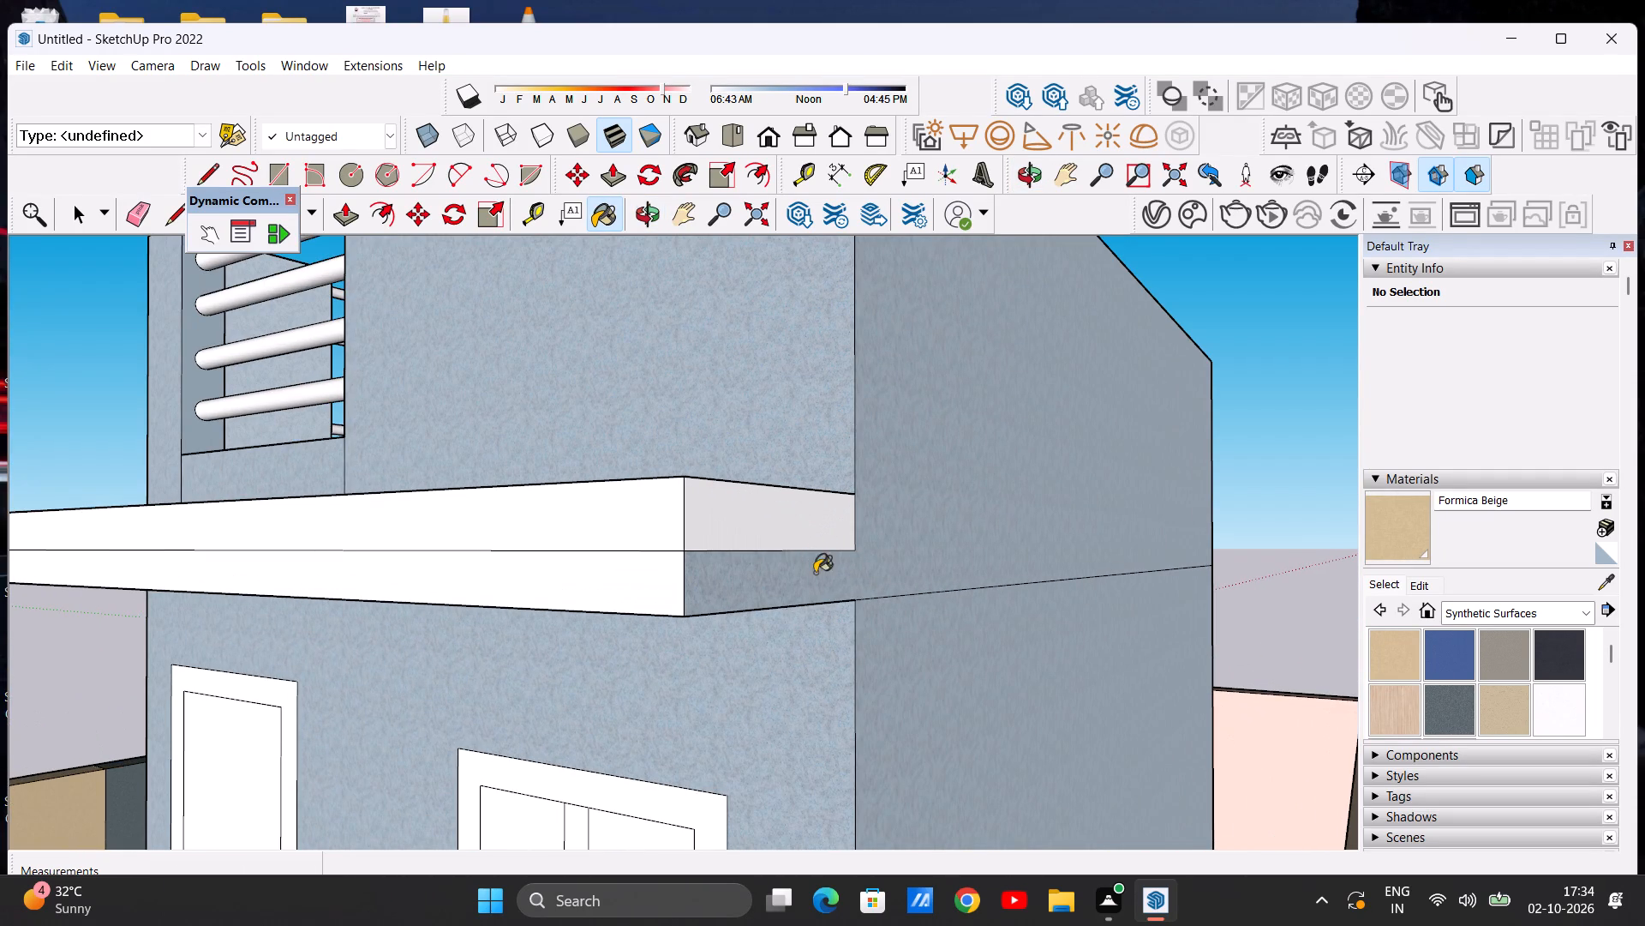
scroll(913, 592, "down", 15)
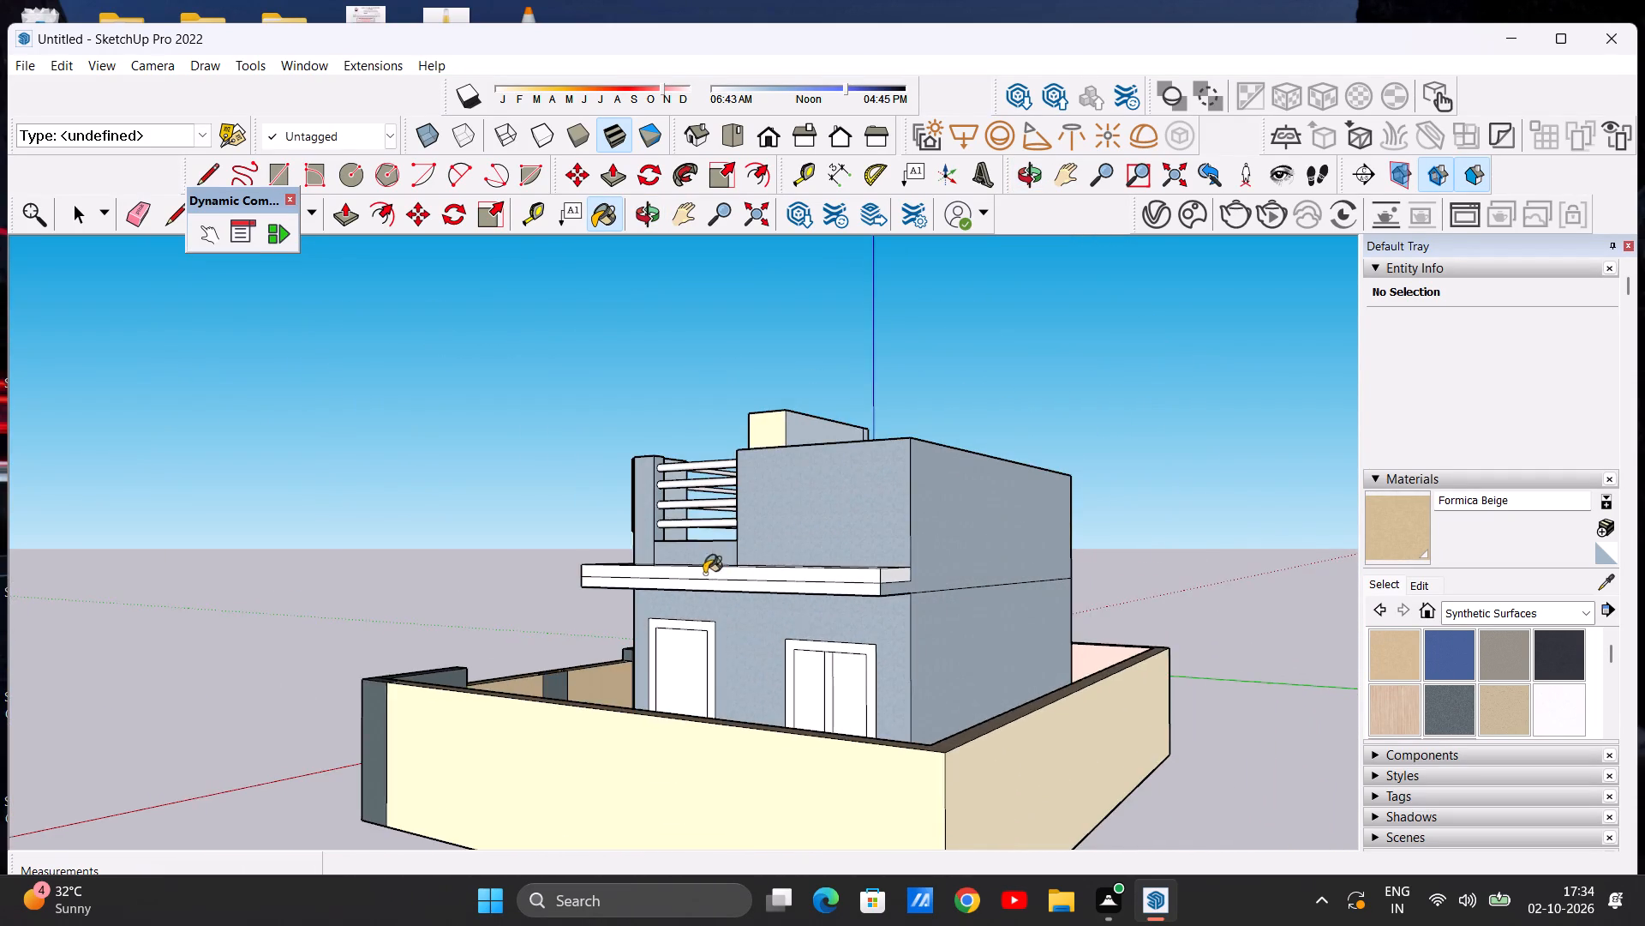
middle_click_drag(704, 574, 697, 582)
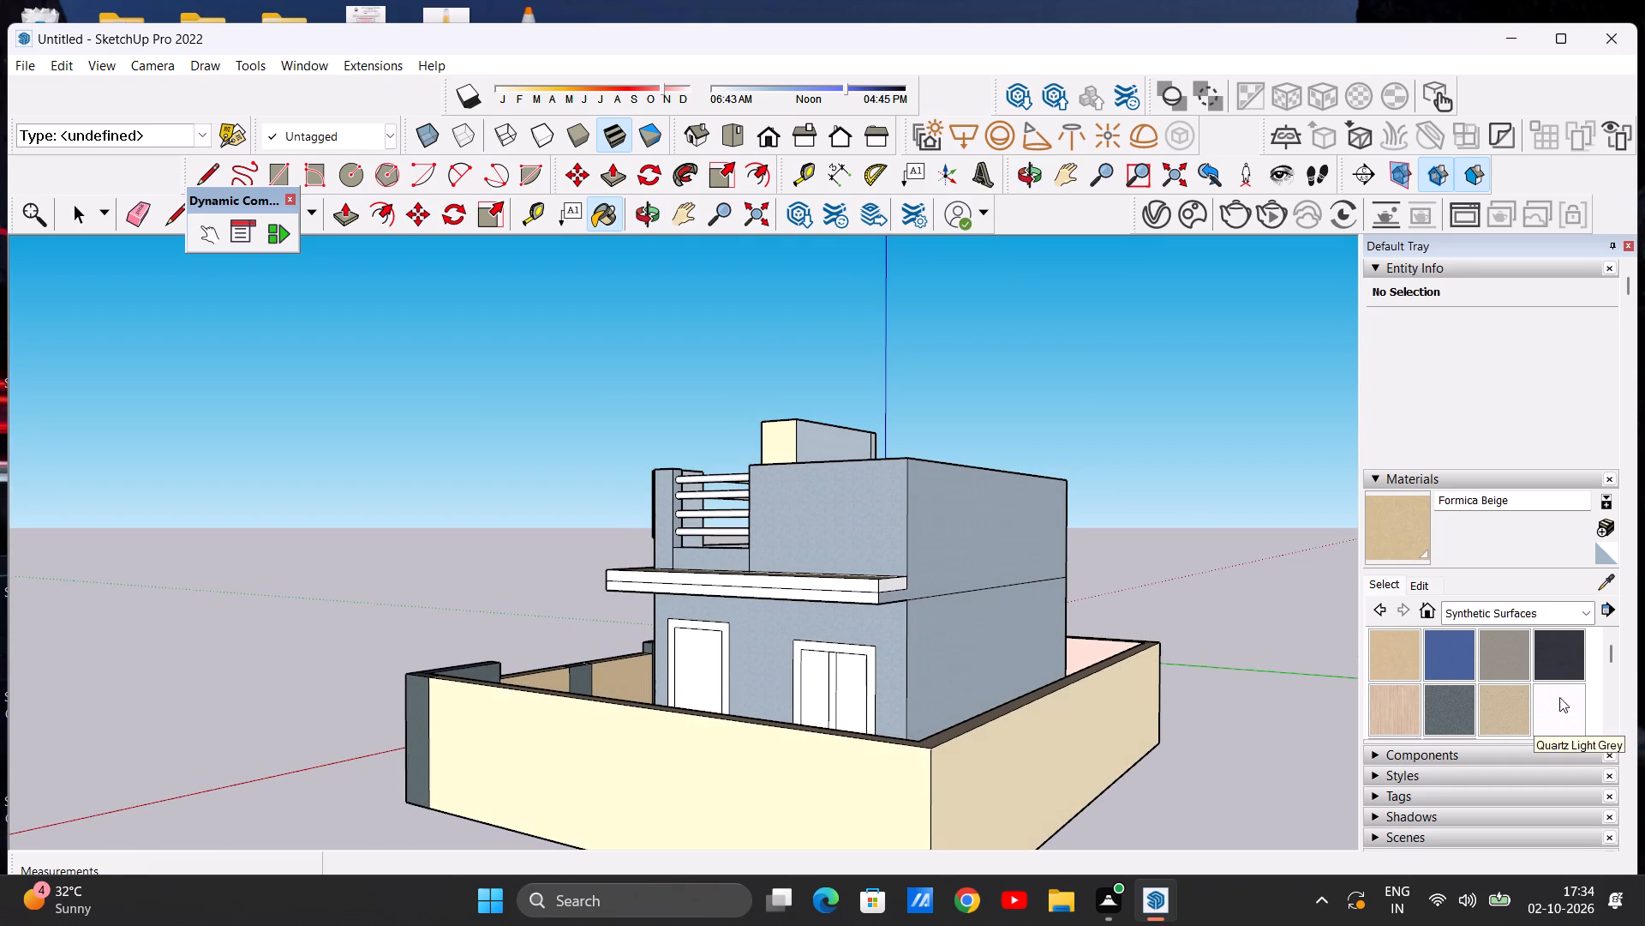
Draw a vertical line about 5 5/8" long separating the lower band of the canopy's rear end from the house wall.
left_click(1559, 697)
middle_click_drag(1120, 588, 921, 588)
scroll(700, 599, "up", 9)
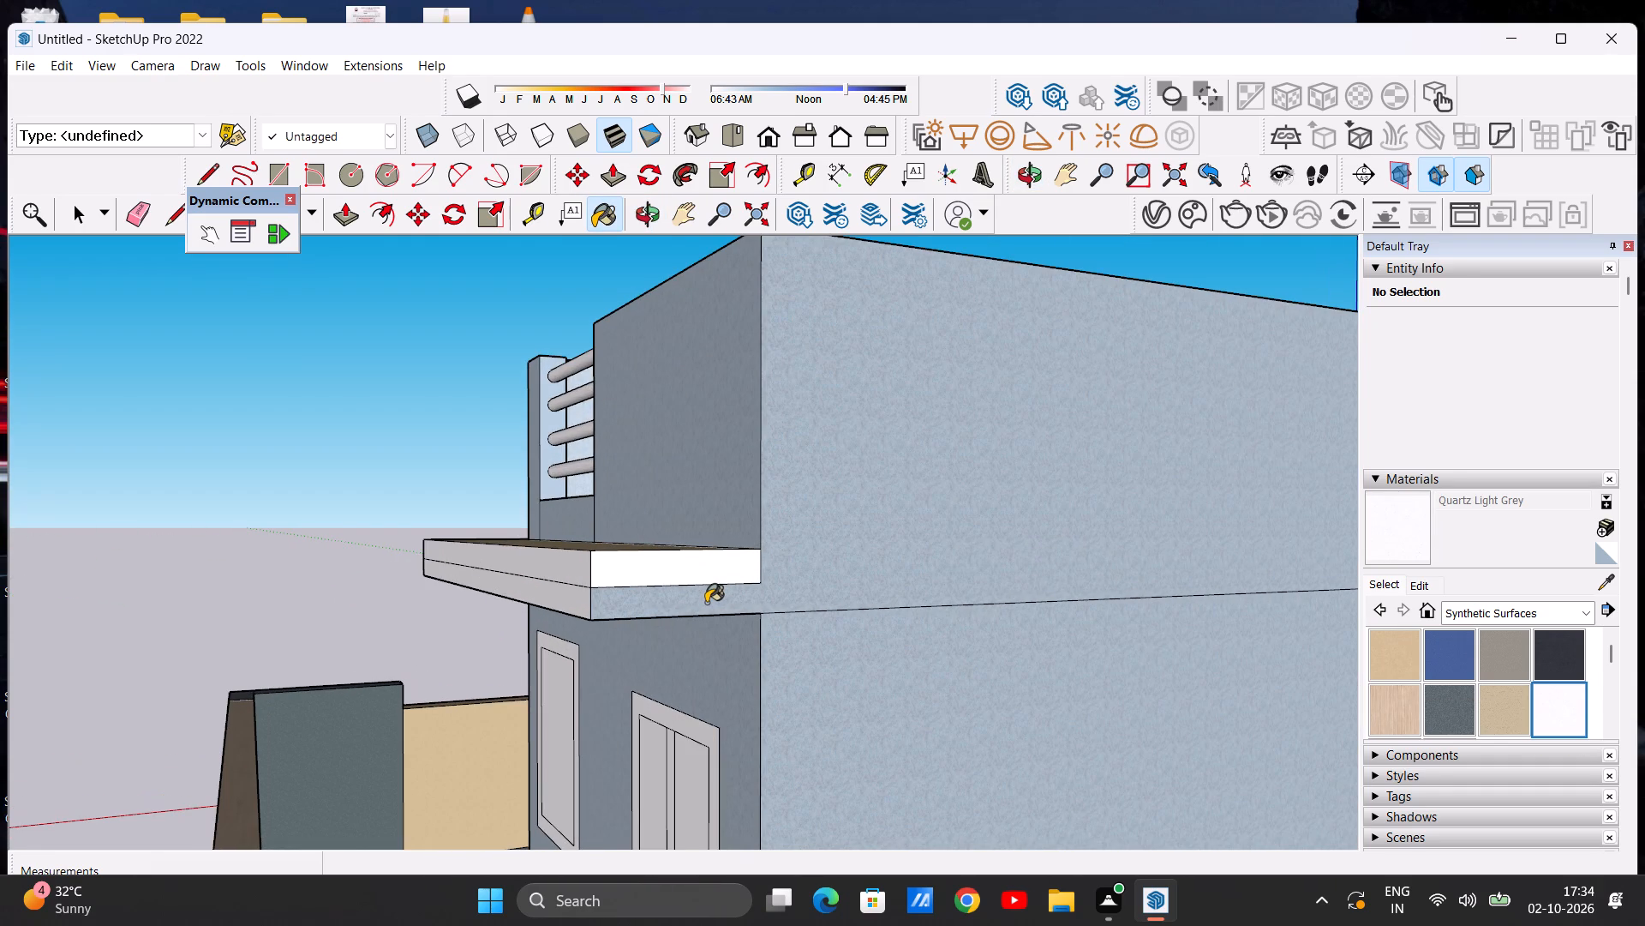
key("space")
type("L")
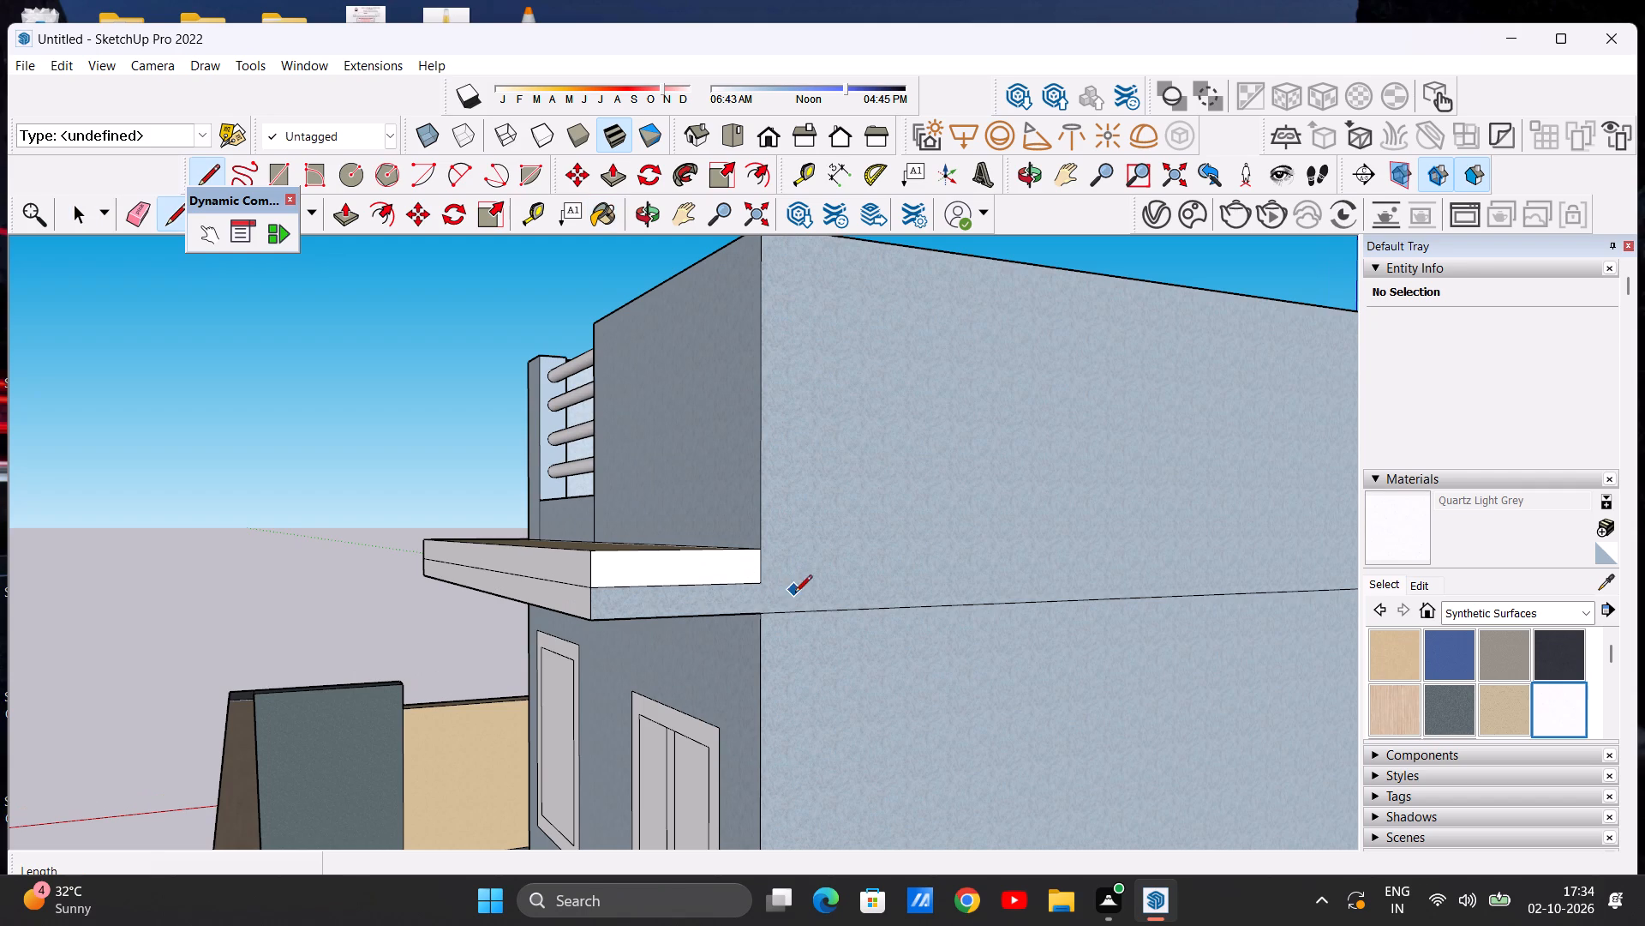
scroll(790, 604, "up", 10)
left_click(727, 626)
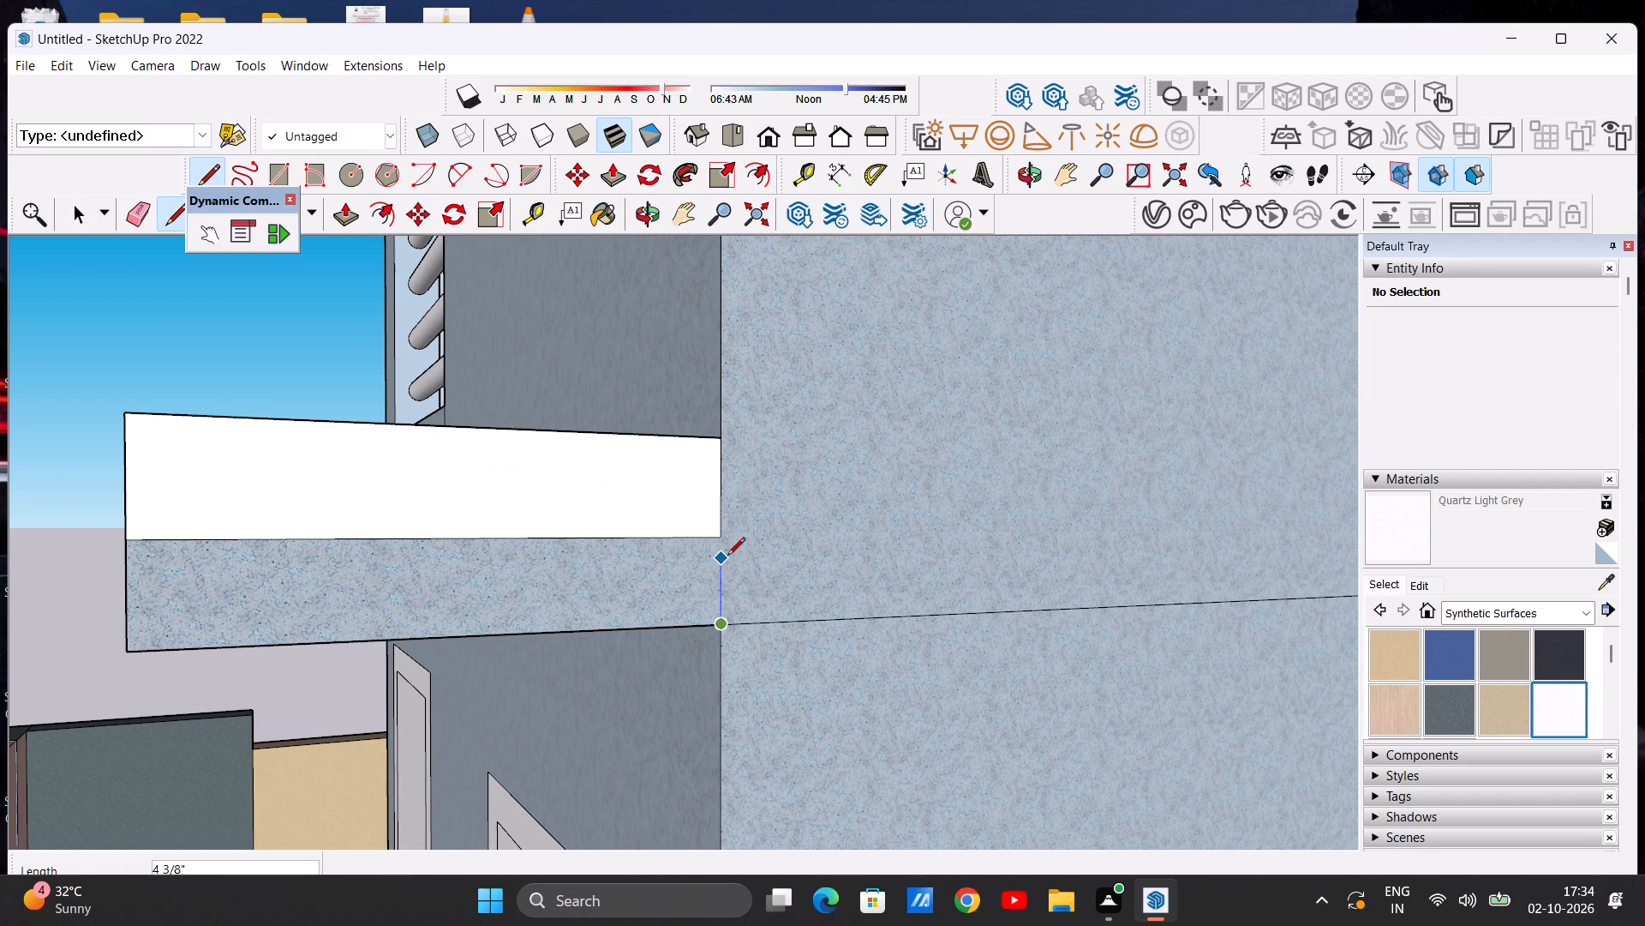
left_click(717, 539)
Paint the lower and upper bands of the canopy's rear end face with Quartz Light Grey.
left_click(1565, 688)
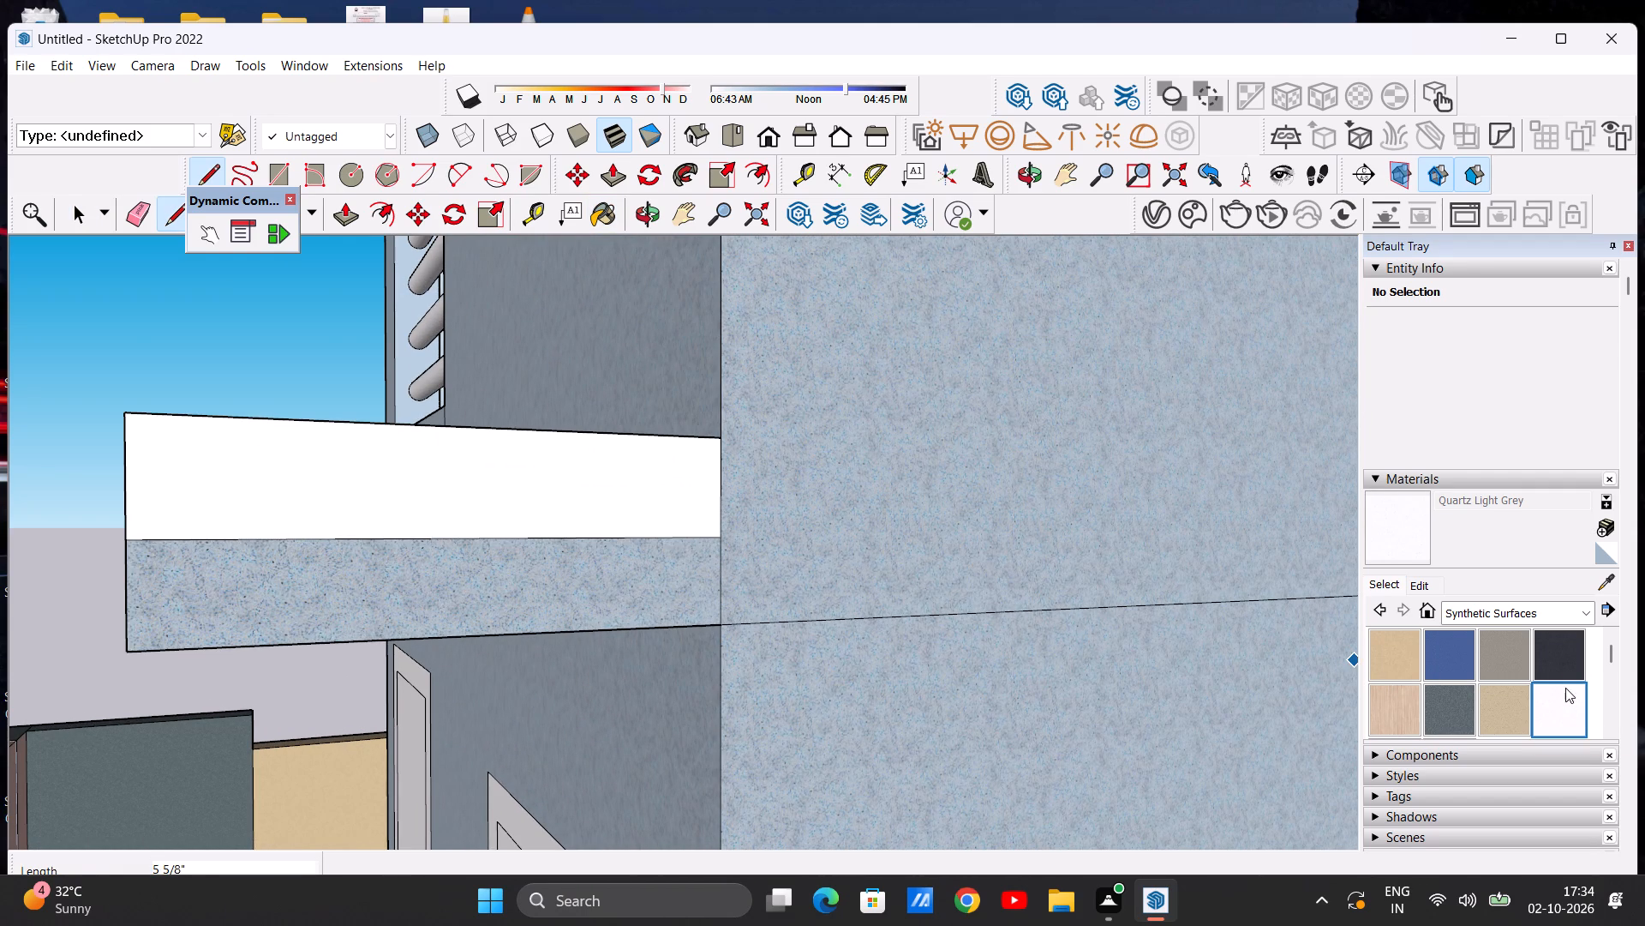
left_click(655, 606)
key("space")
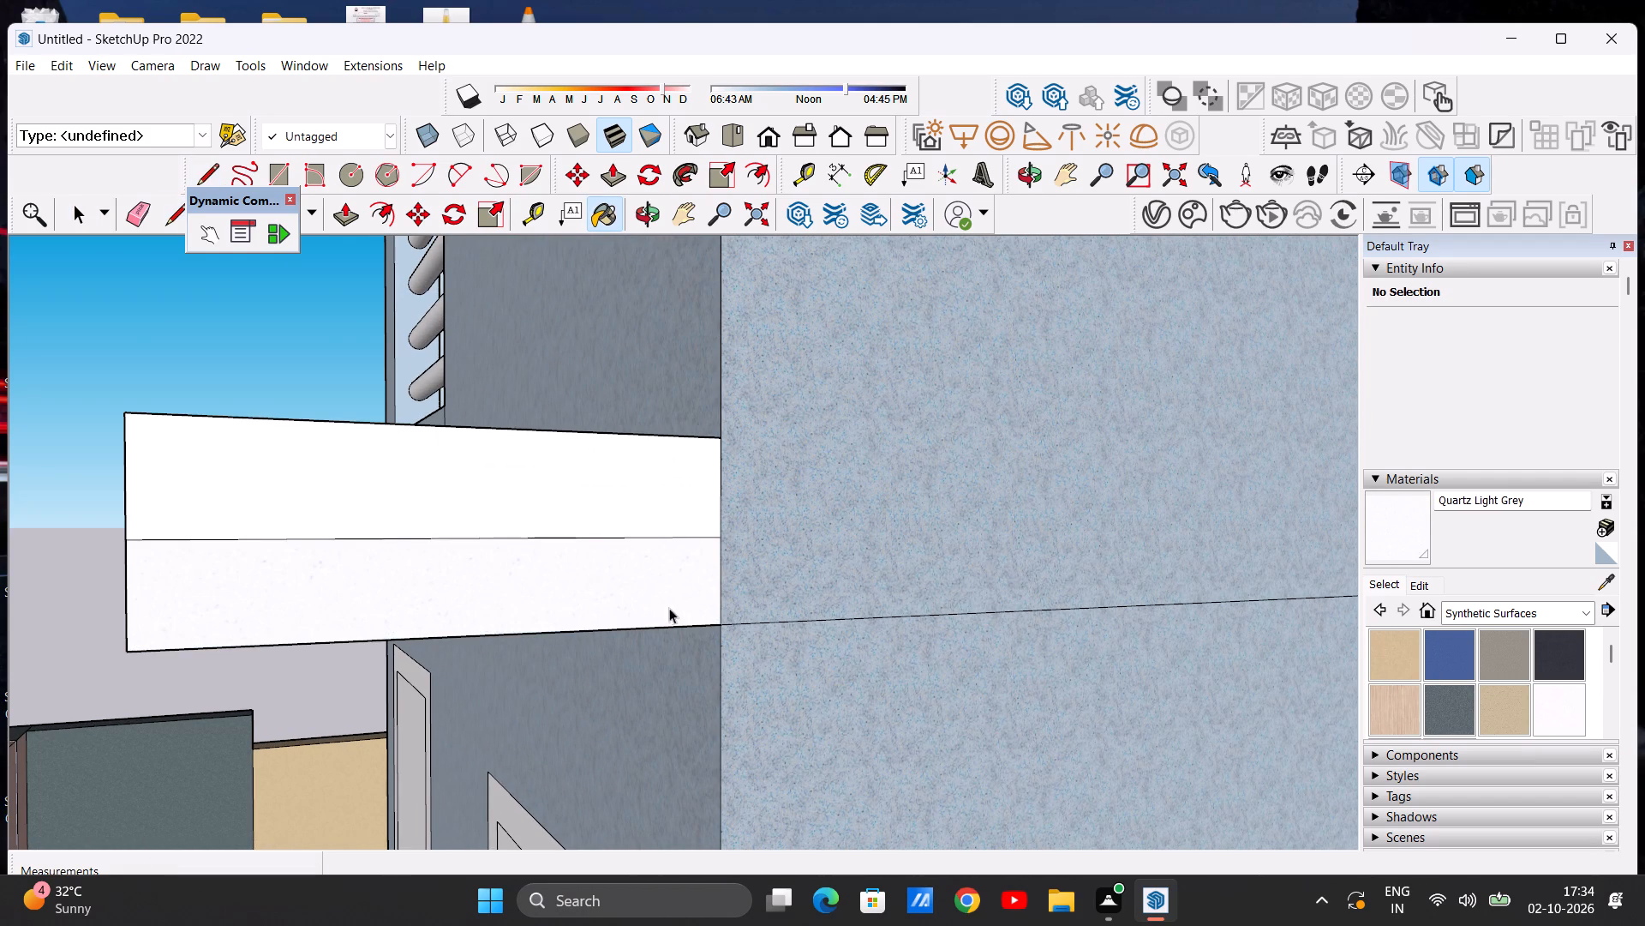
left_click(1550, 698)
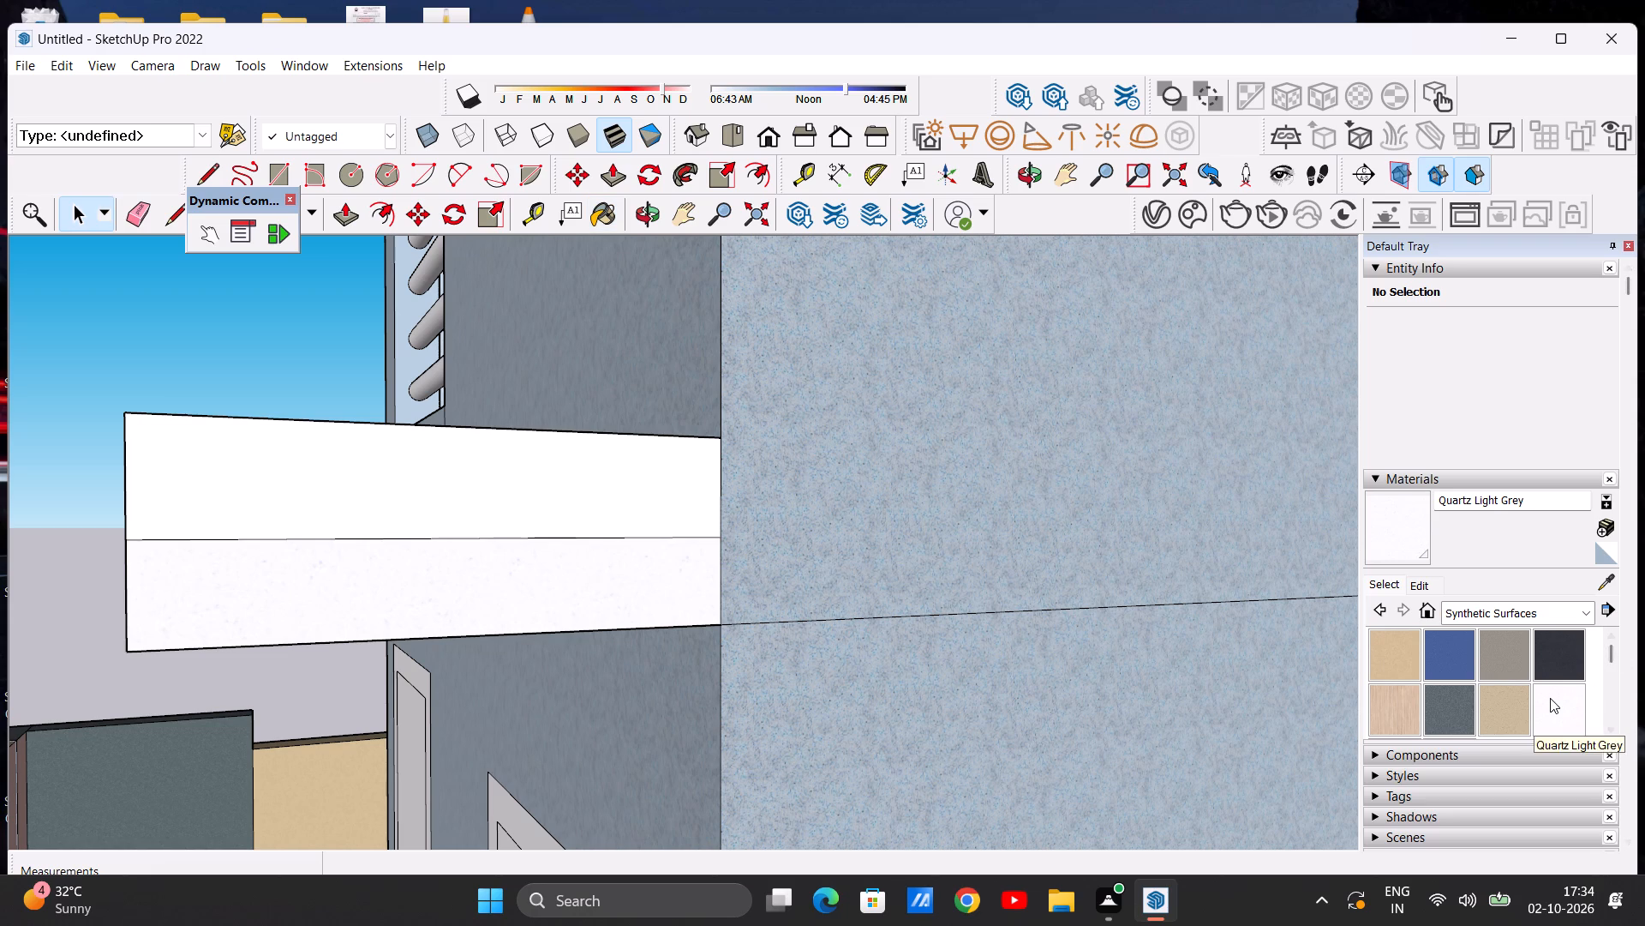
left_click(405, 482)
scroll(381, 505, "up", 10)
scroll(616, 526, "down", 2)
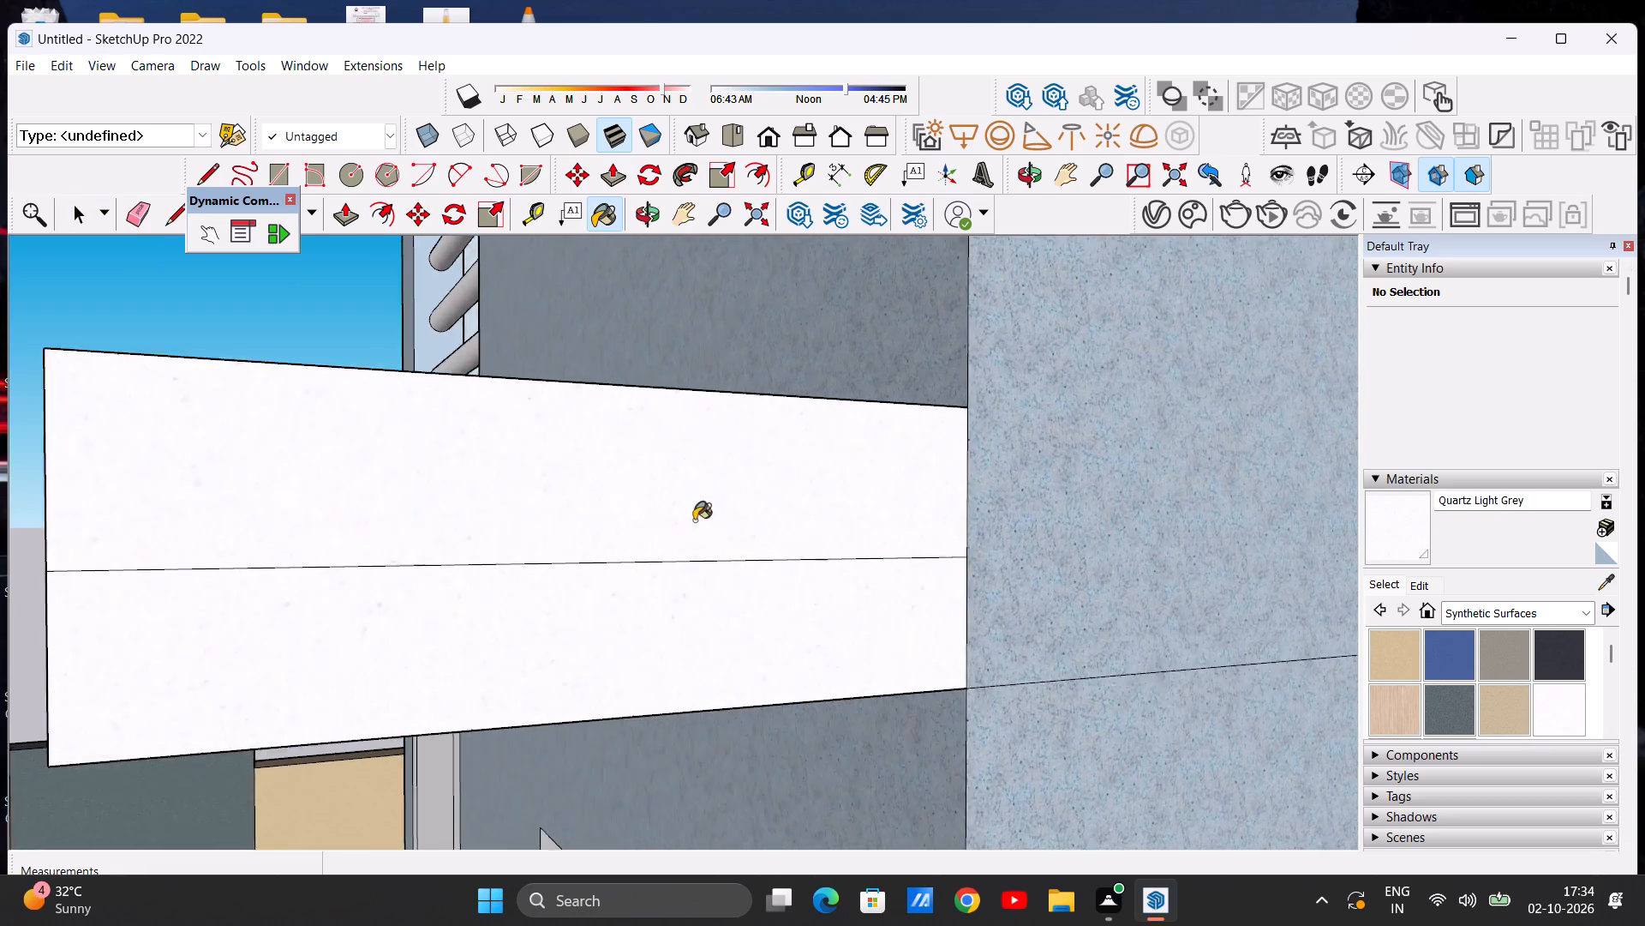
Paint the upper and lower bands of the canopy's long side edge with Quartz Light Grey.
scroll(694, 520, "down", 11)
middle_click_drag(332, 503, 585, 556)
scroll(584, 580, "up", 7)
left_click(563, 576)
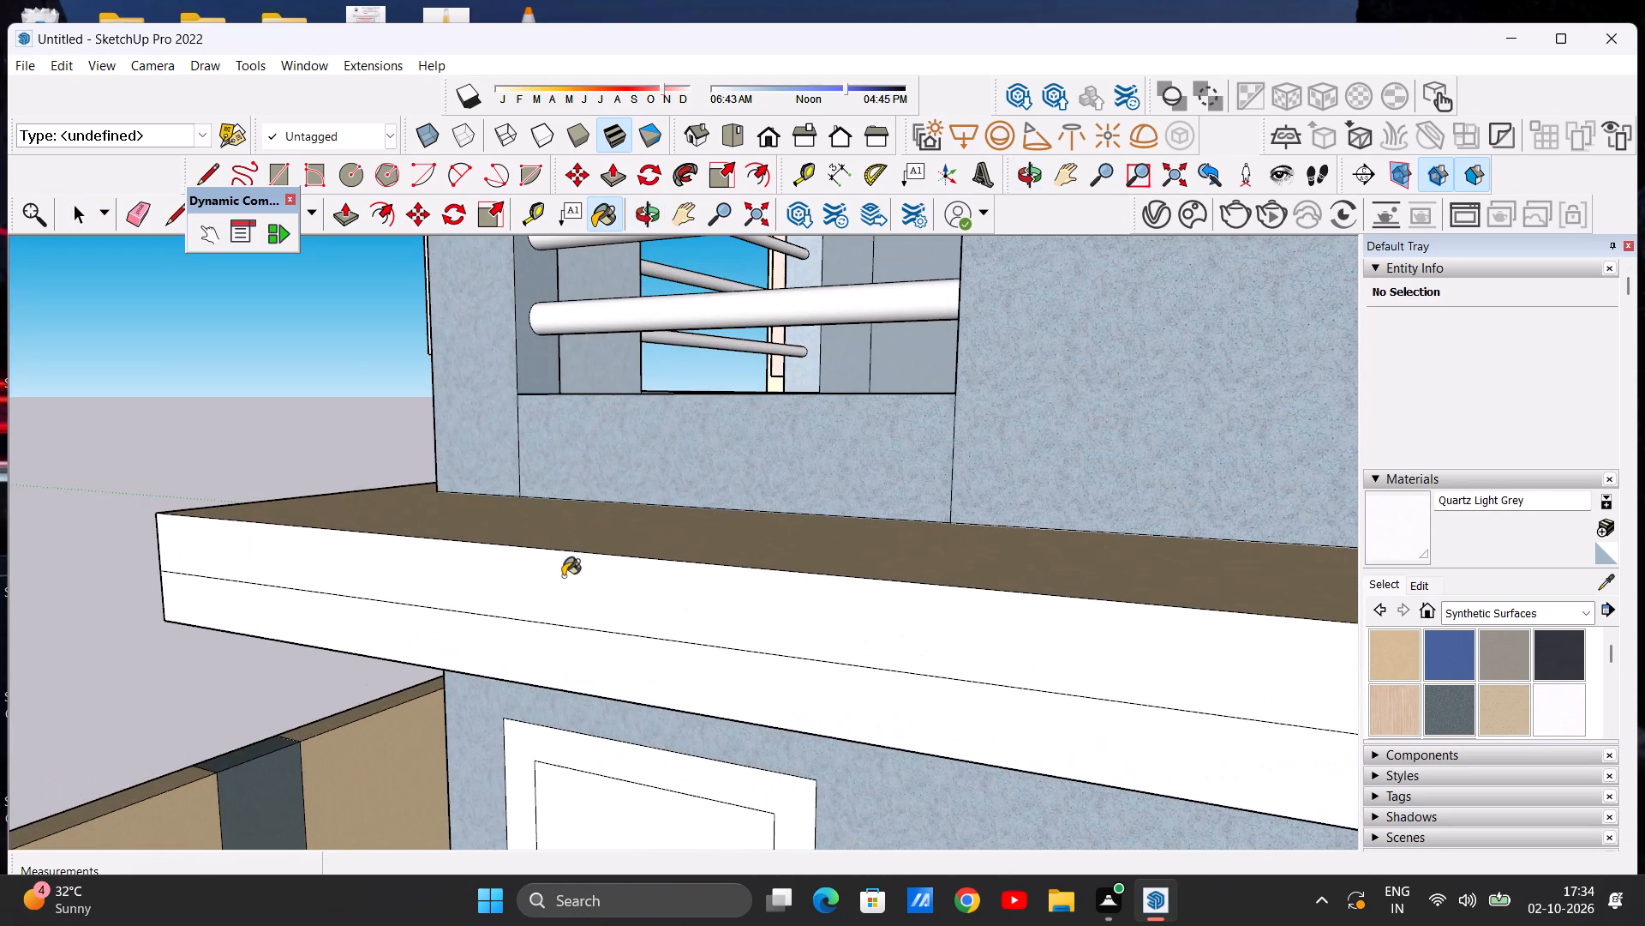
left_click(545, 641)
Paint the upper band of the canopy's front edge with Quartz Light Grey.
scroll(583, 603, "down", 16)
middle_click_drag(458, 579, 506, 588)
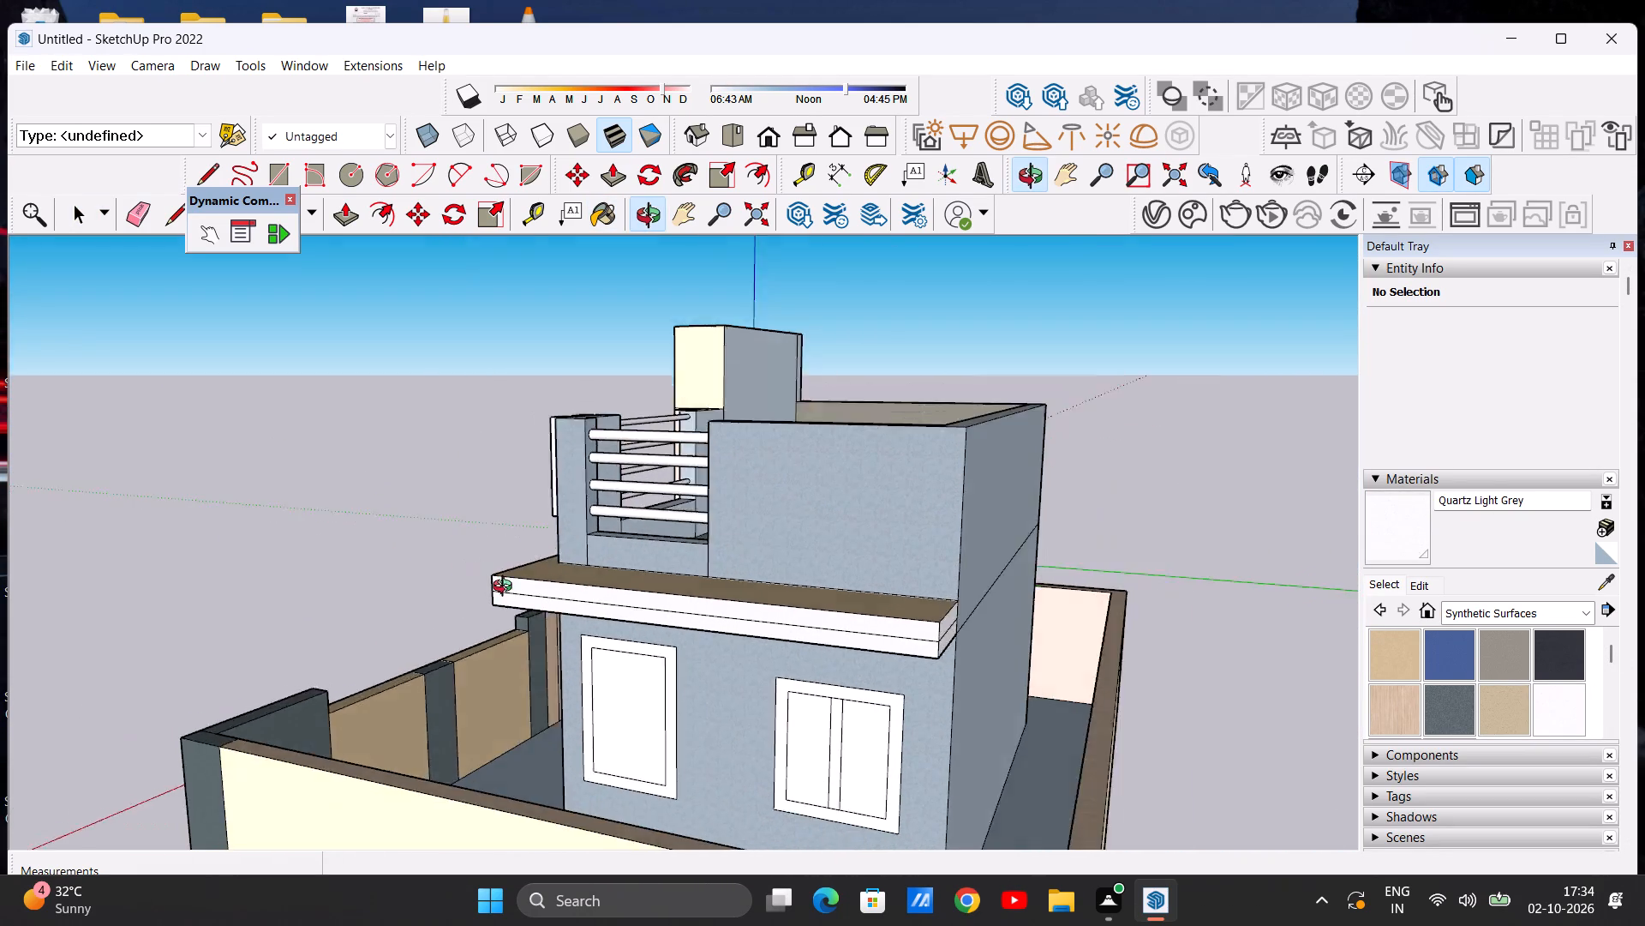
middle_click_drag(506, 588, 893, 546)
scroll(771, 565, "up", 12)
left_click(812, 556)
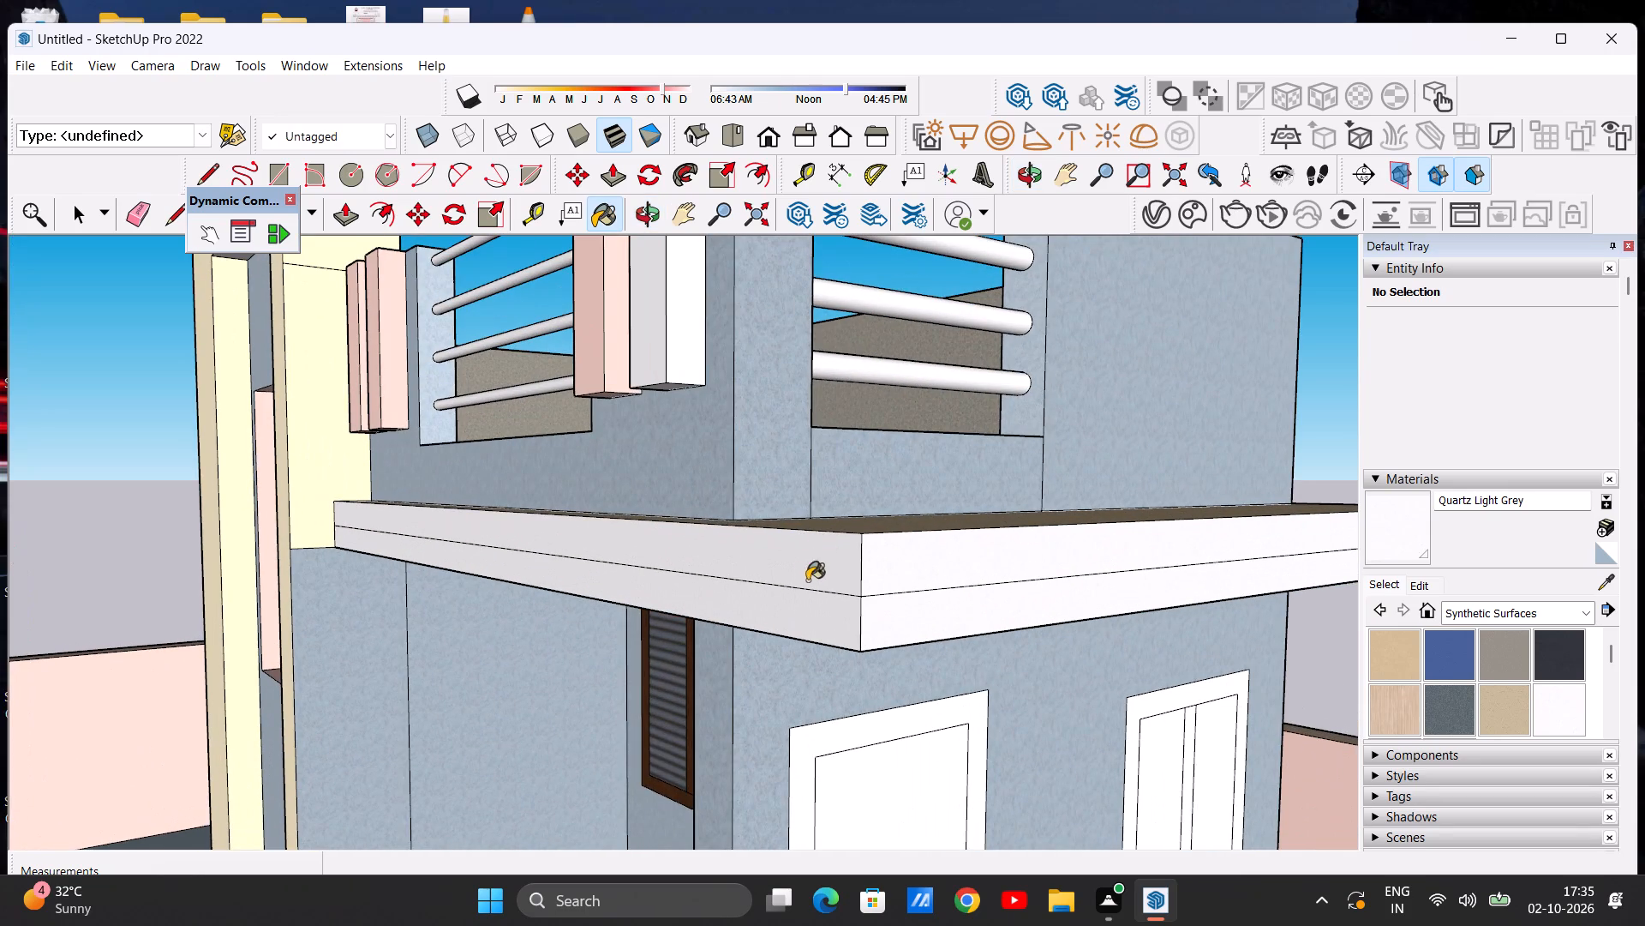
Paint the lower band of the canopy's front edge with Quartz Light Grey.
left_click(807, 628)
middle_click_drag(745, 648, 787, 478)
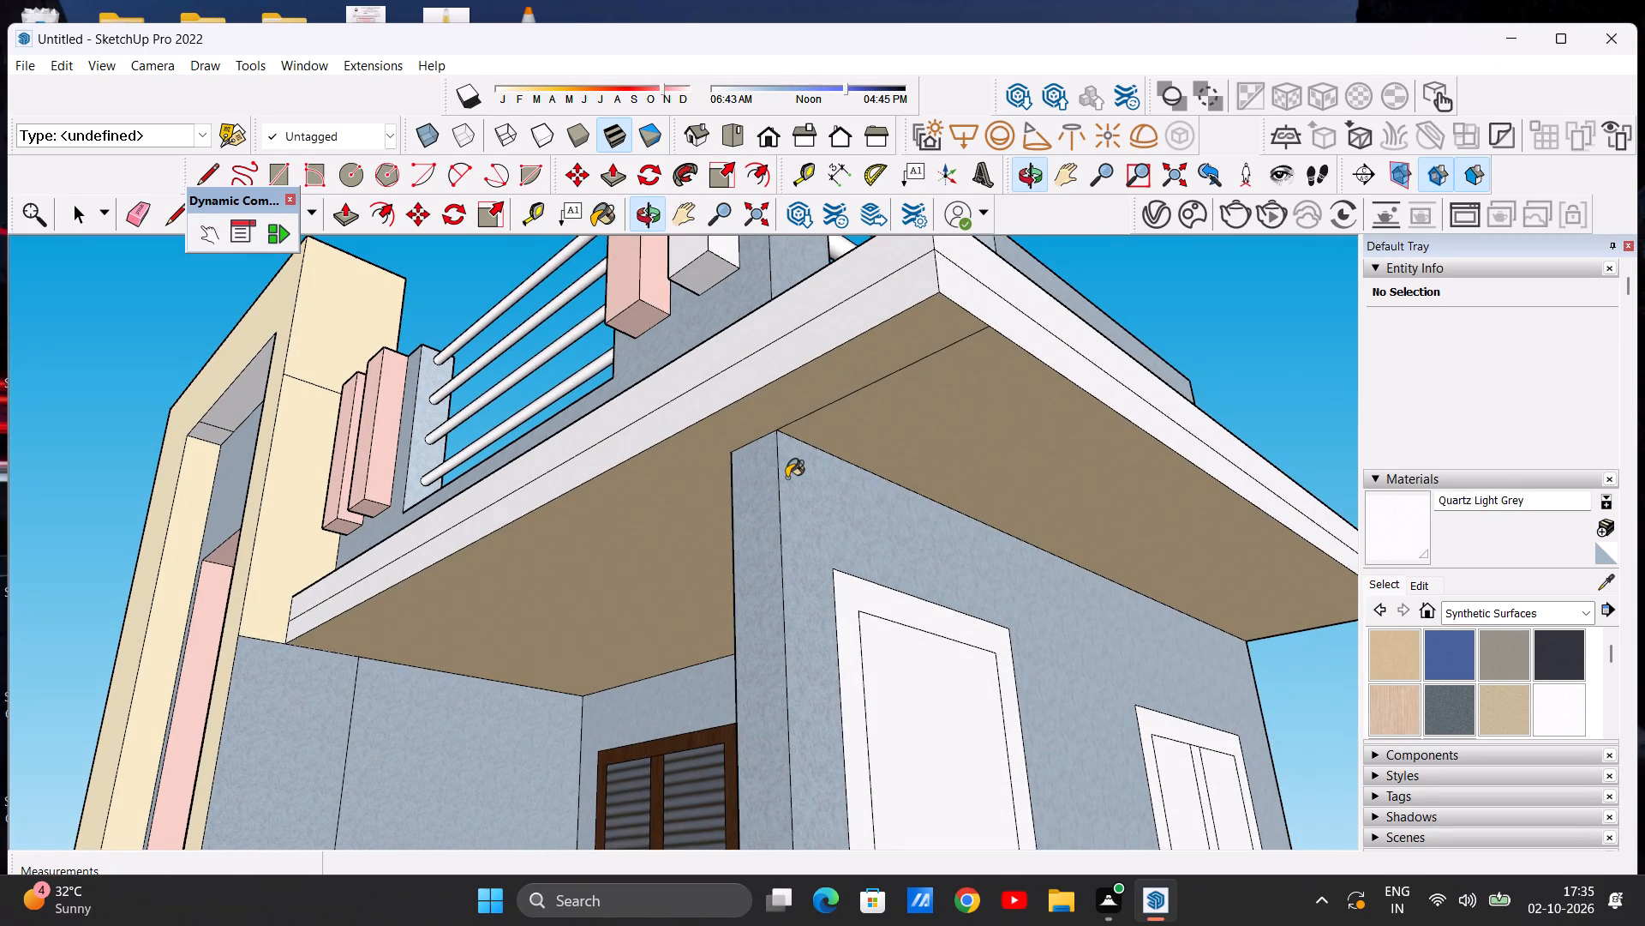
key("space")
Examine the house exterior, porch, canopy and compound wall from all around for parts still lacking a material.
scroll(805, 523, "down", 20)
scroll(805, 523, "down", 16)
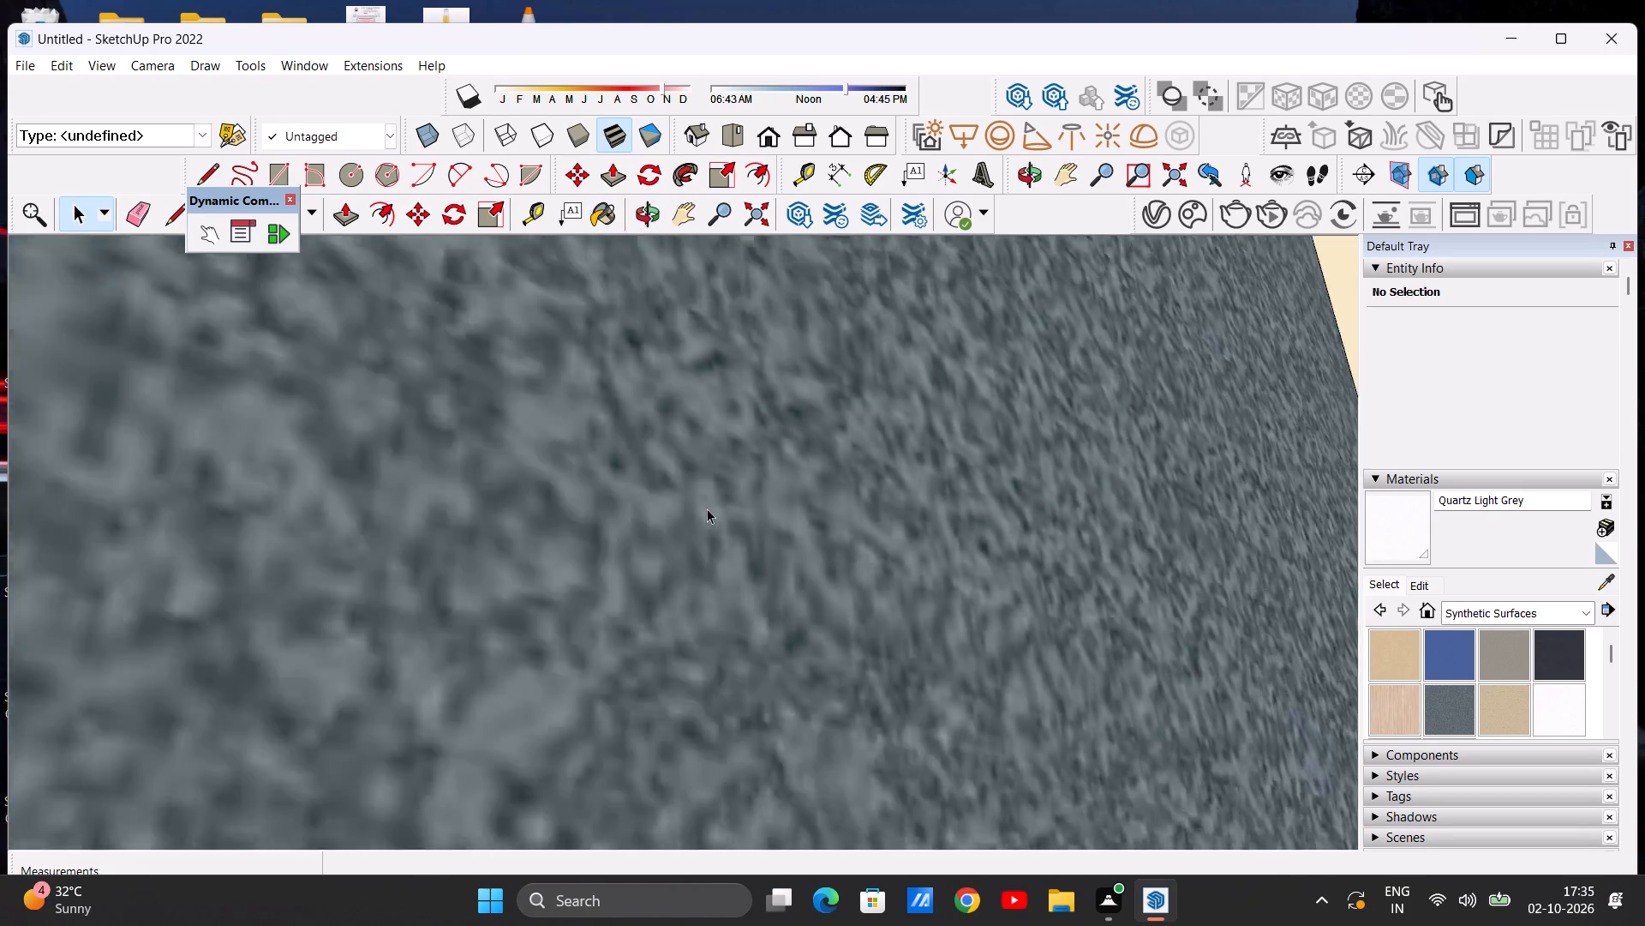
scroll(707, 508, "down", 20)
scroll(707, 508, "down", 20)
scroll(707, 508, "down", 5)
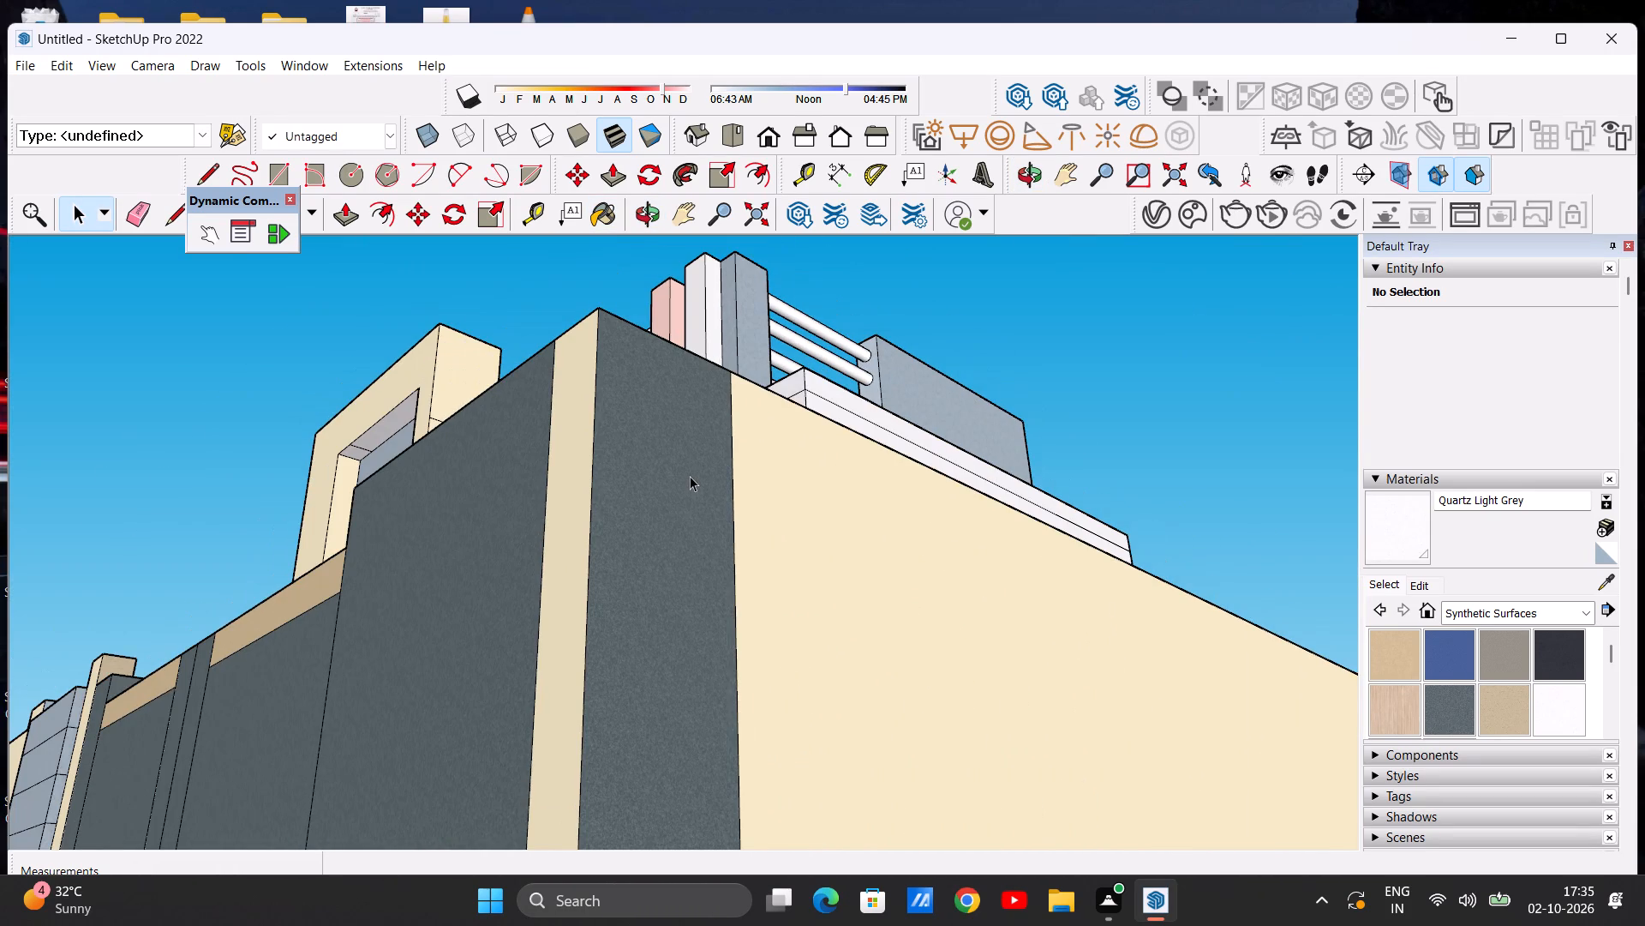
scroll(655, 484, "down", 9)
middle_click_drag(660, 461, 707, 626)
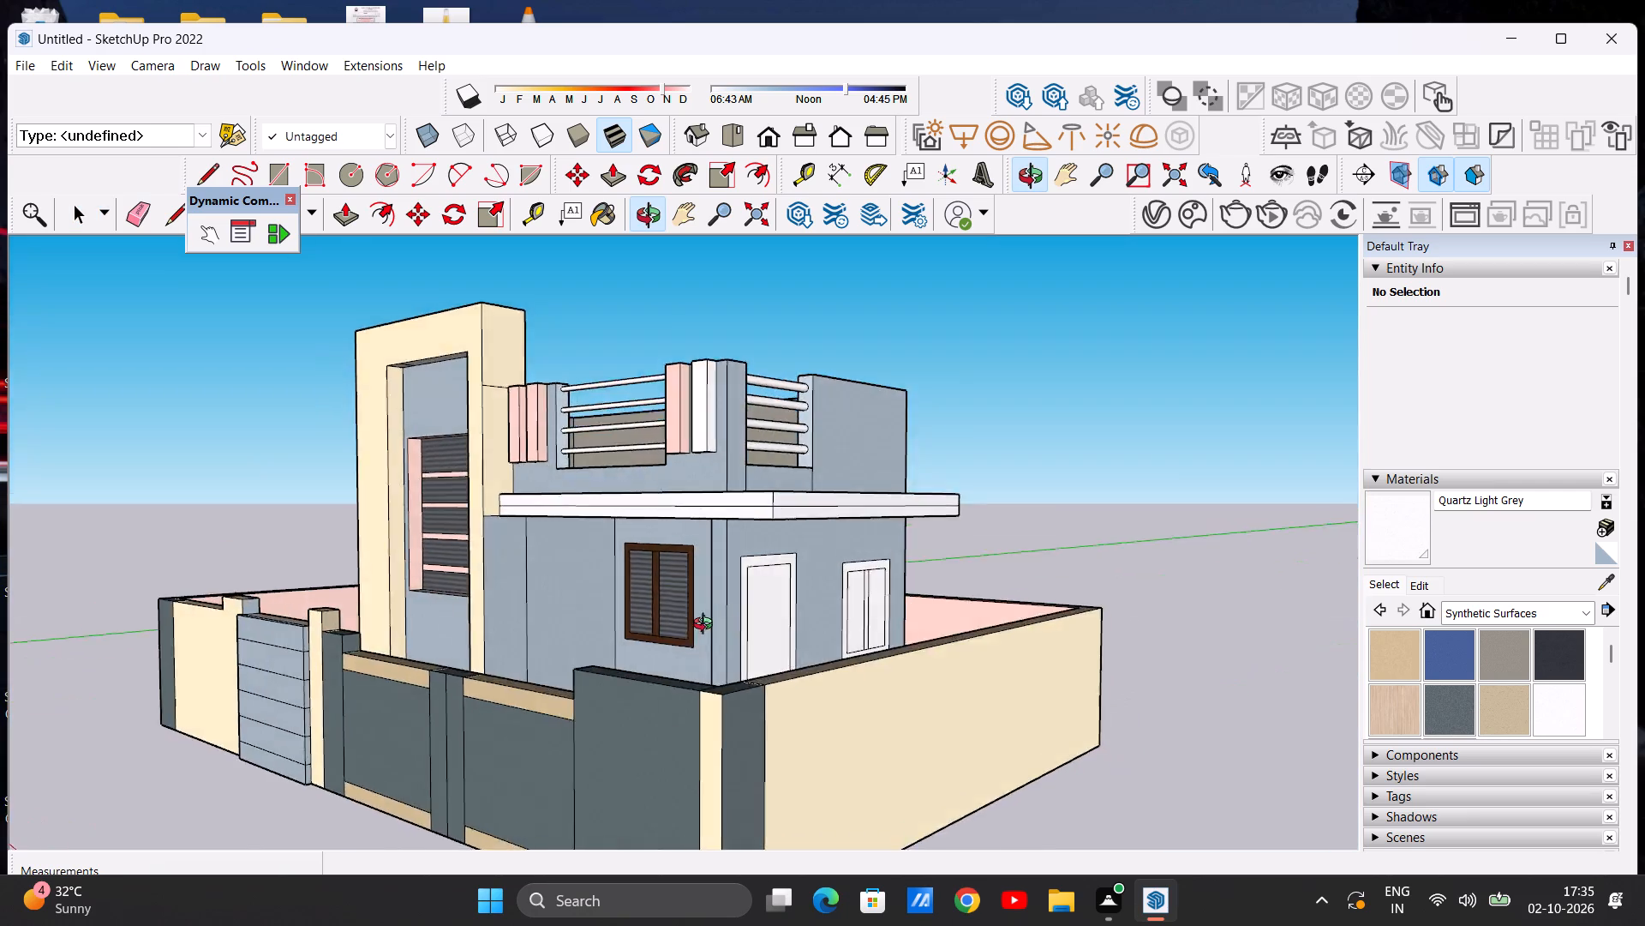
middle_click_drag(707, 626, 965, 663)
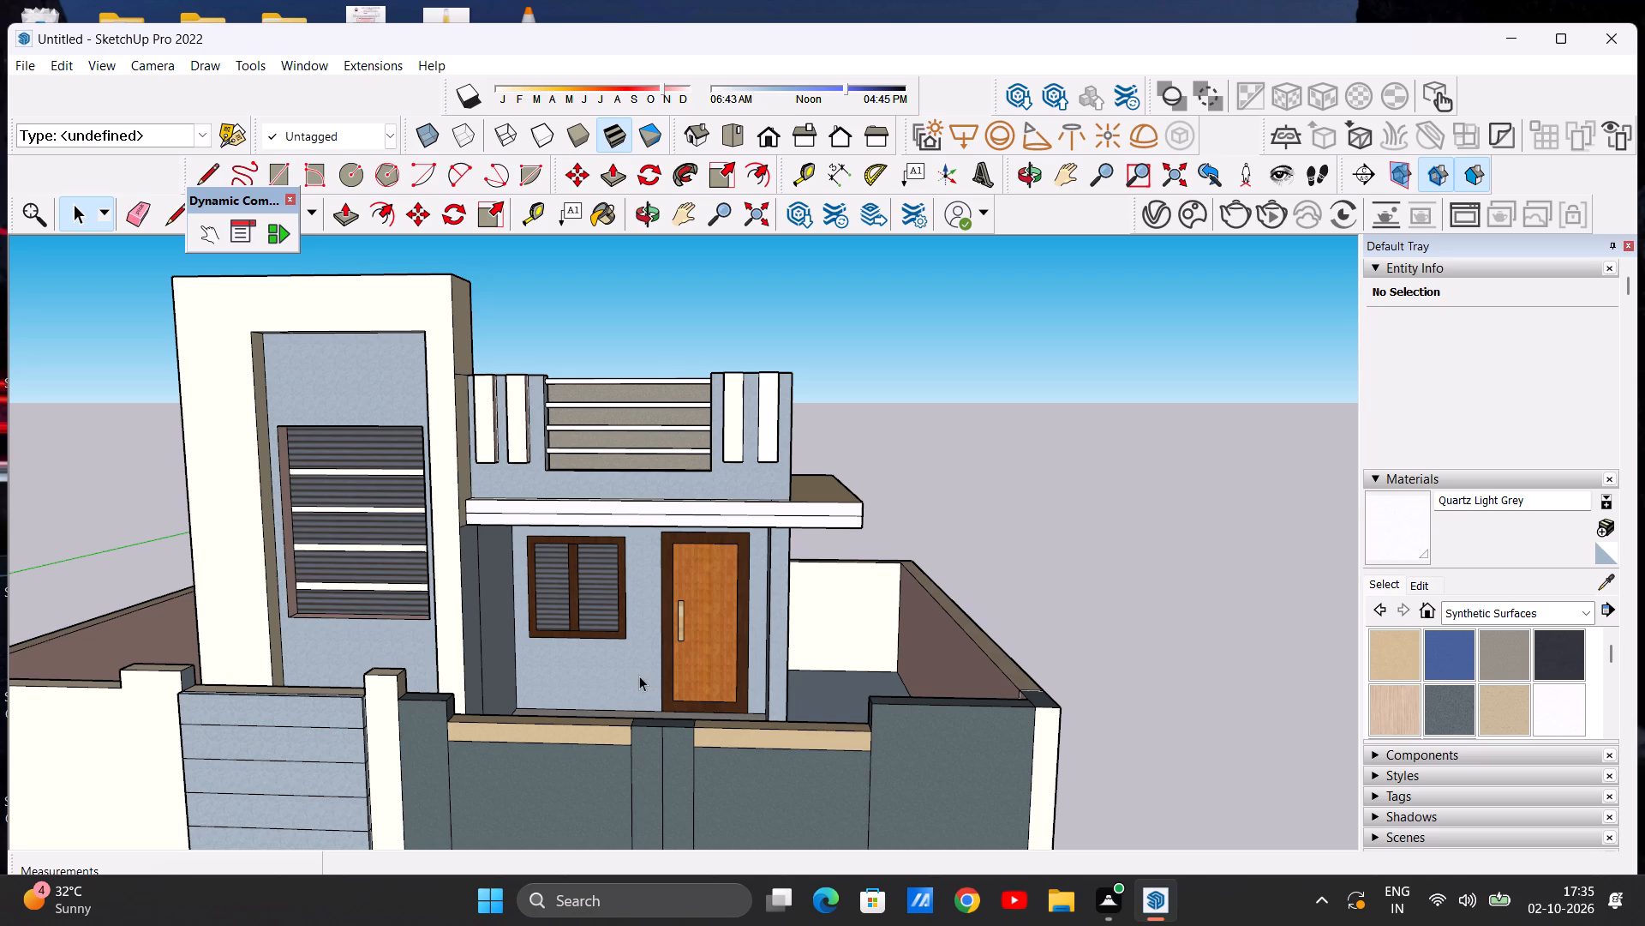
scroll(665, 670, "down", 12)
scroll(591, 665, "up", 6)
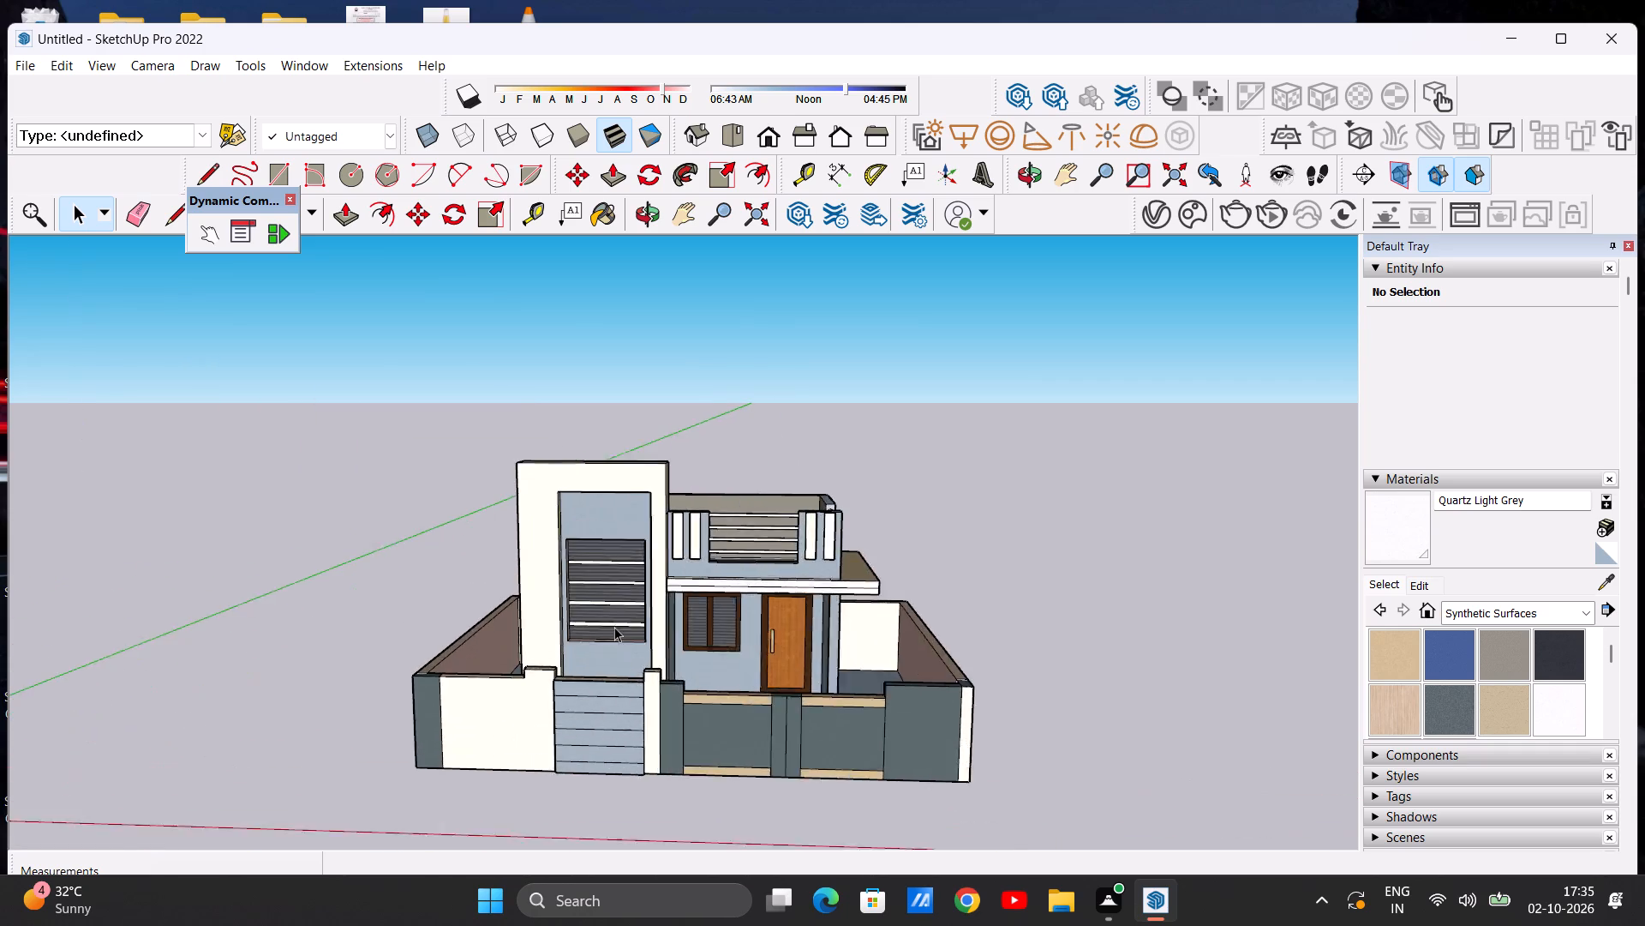
scroll(614, 627, "up", 6)
middle_click_drag(660, 622, 675, 591)
scroll(675, 591, "up", 1)
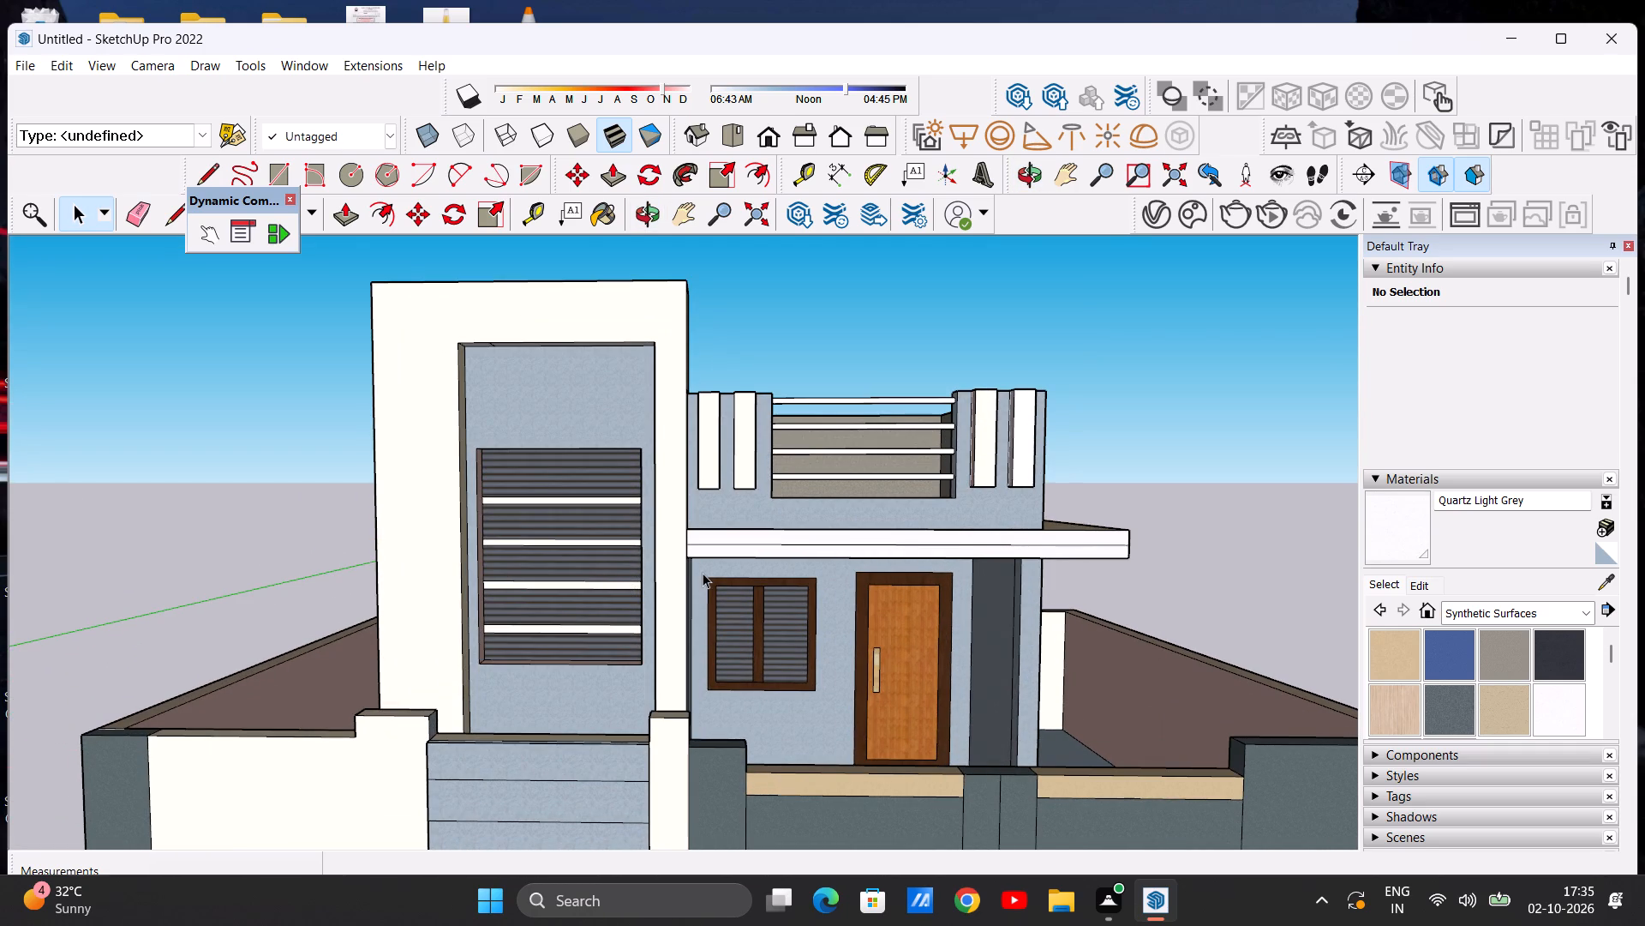
scroll(763, 617, "down", 10)
scroll(777, 664, "up", 7)
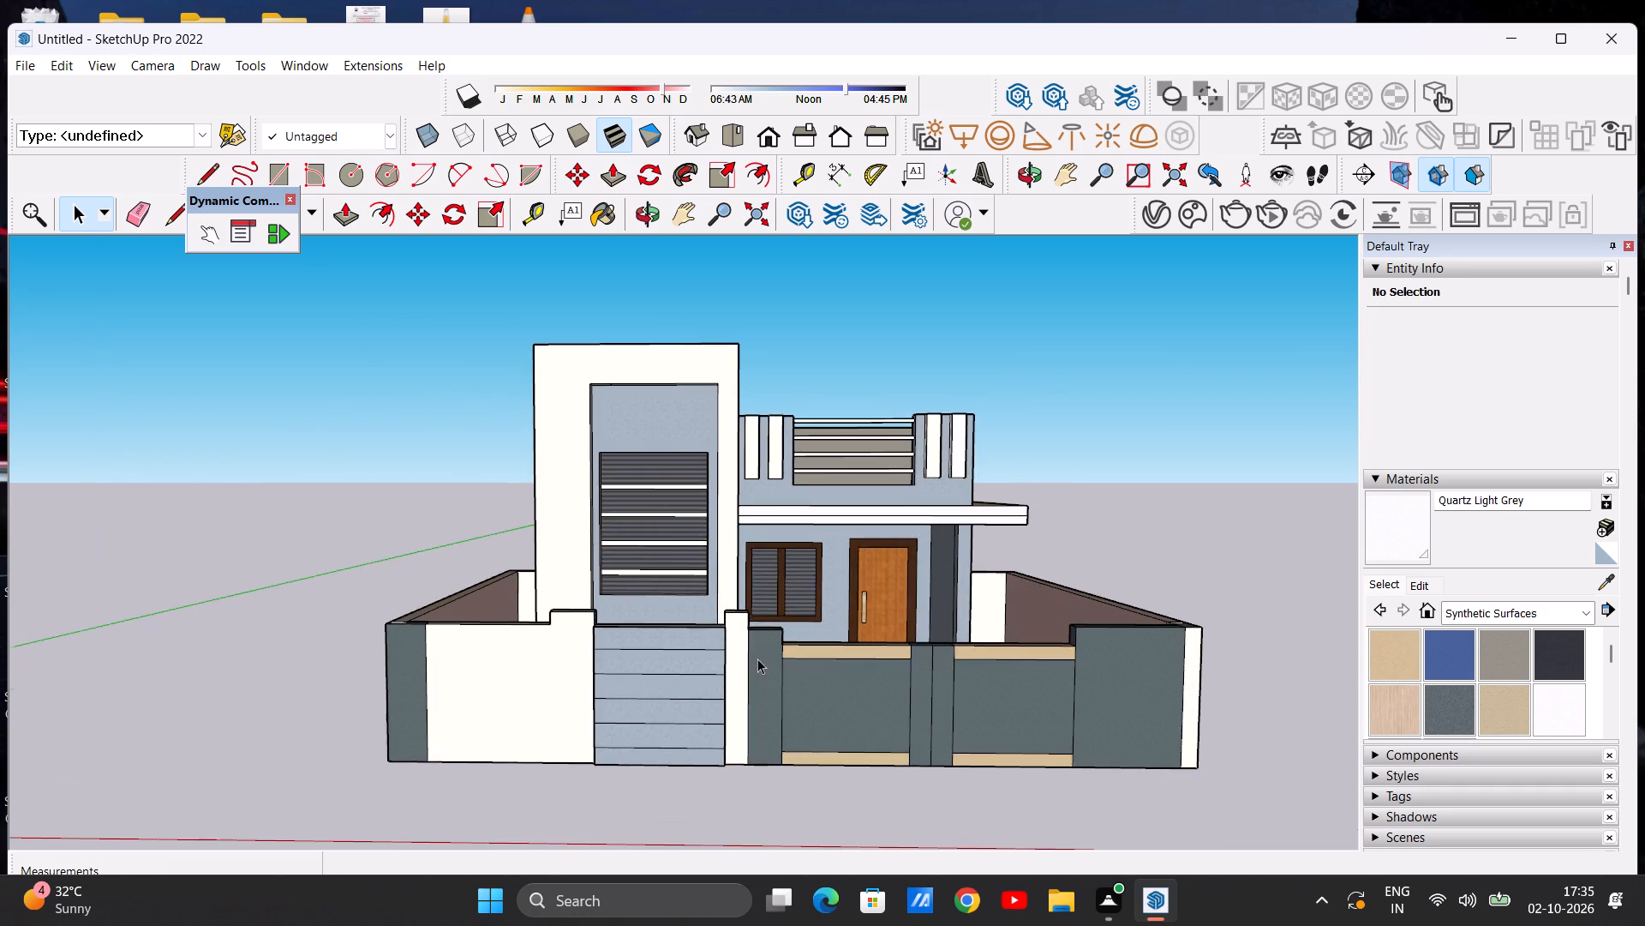
middle_click_drag(733, 692, 890, 385)
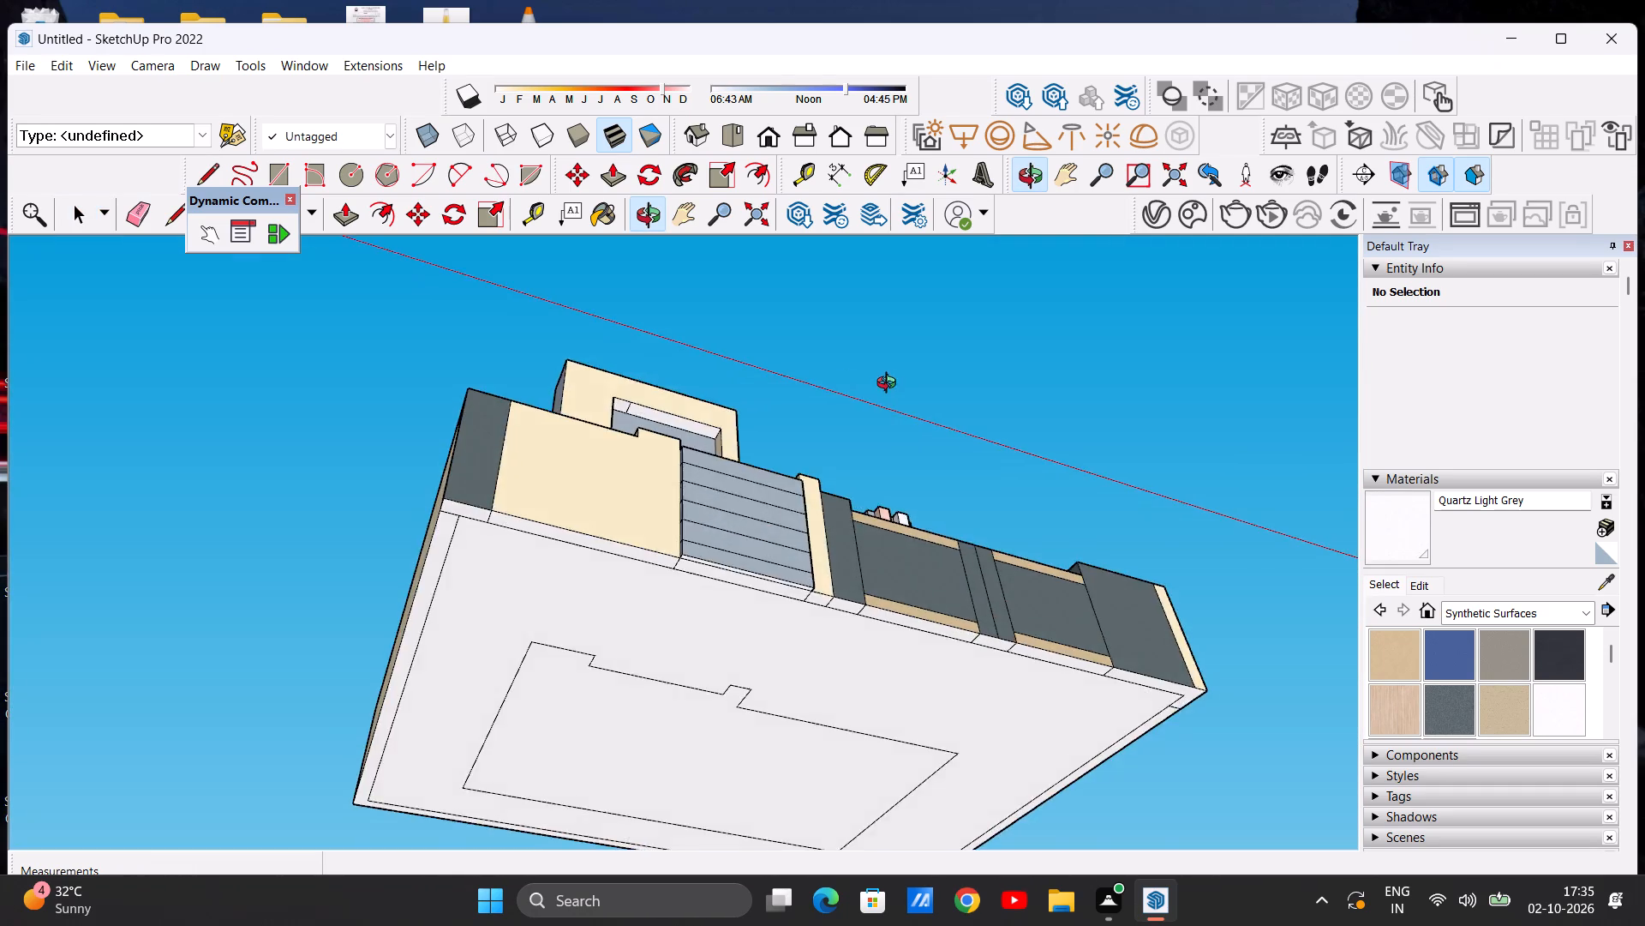
middle_click_drag(890, 385, 708, 642)
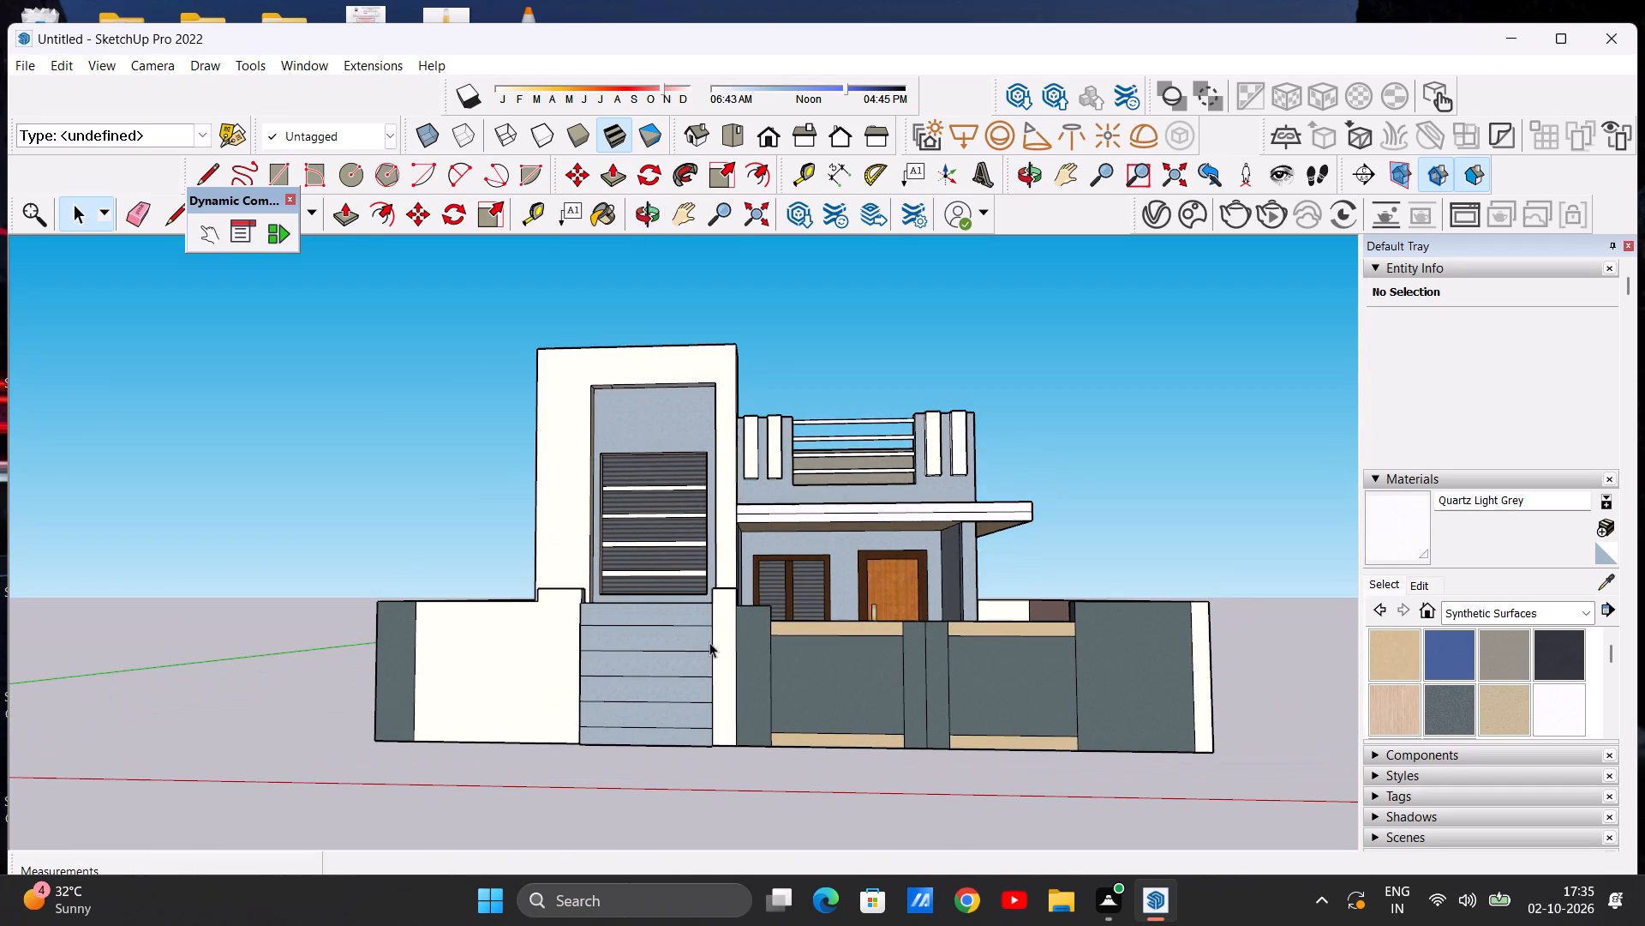
scroll(705, 633, "down", 4)
scroll(691, 639, "up", 5)
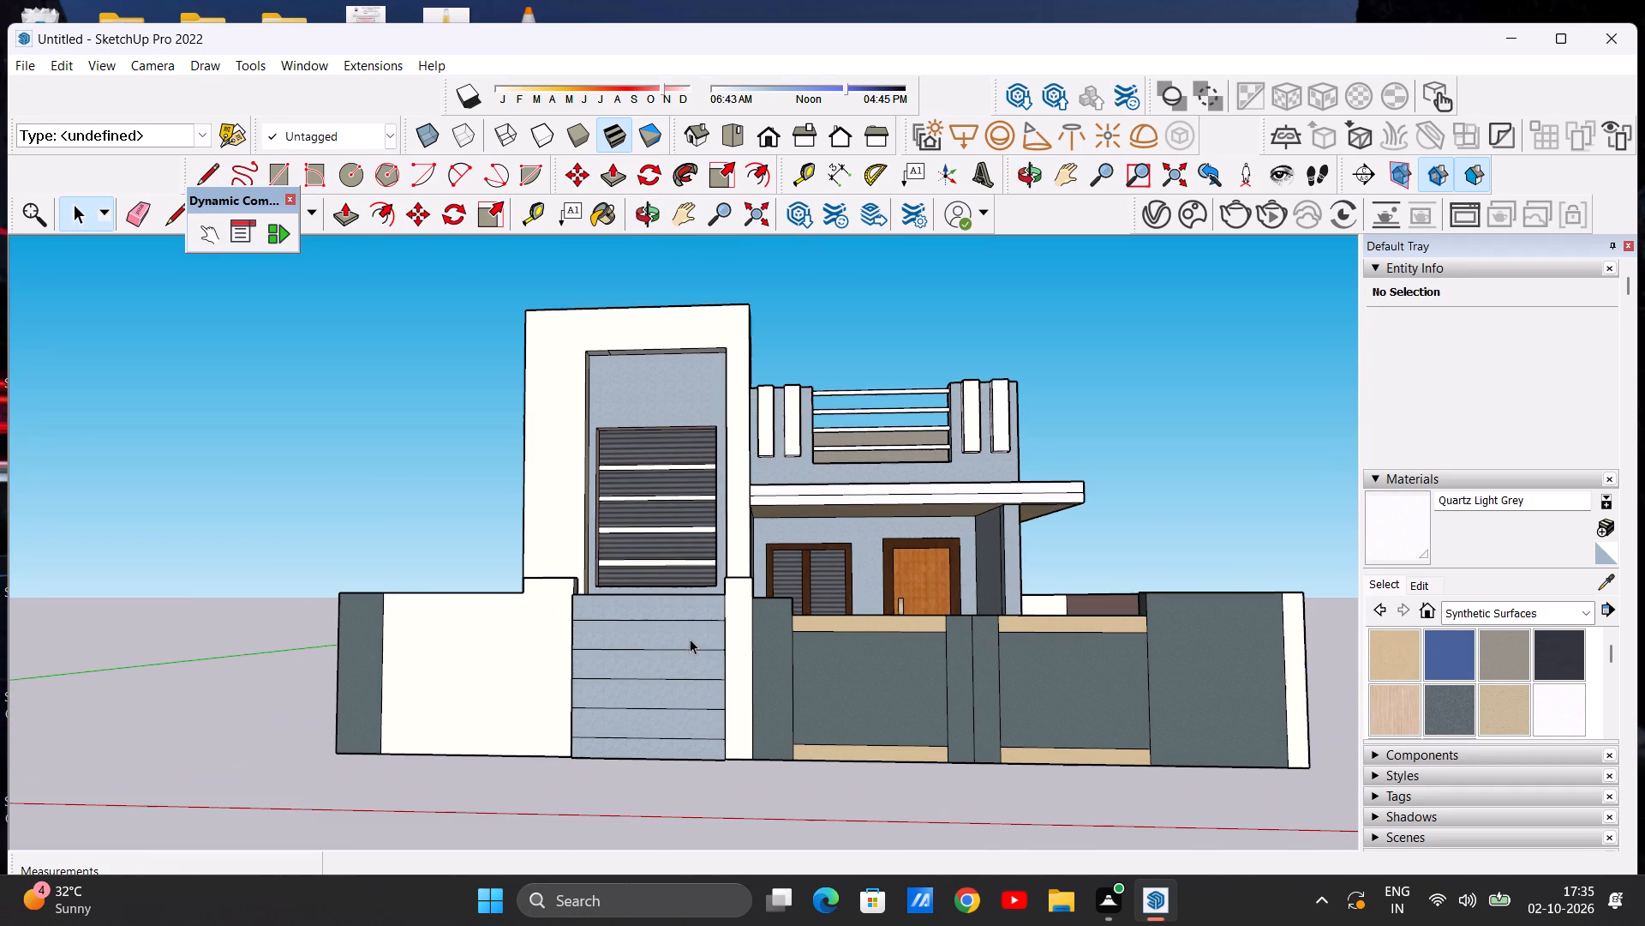
scroll(690, 639, "down", 5)
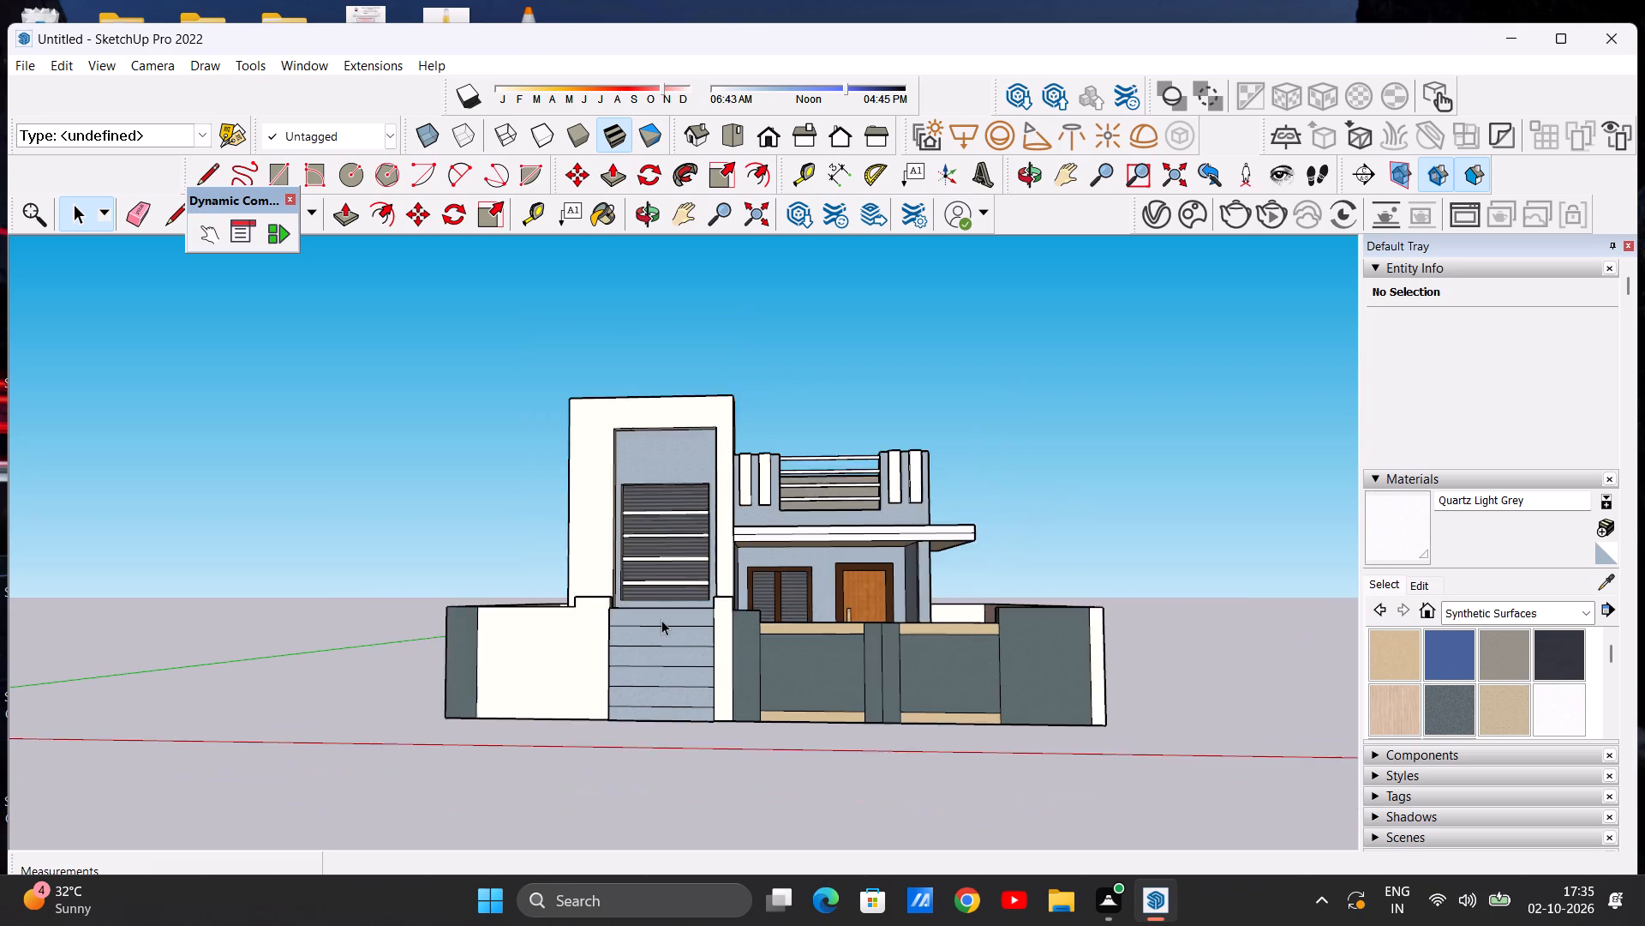
scroll(661, 617, "up", 9)
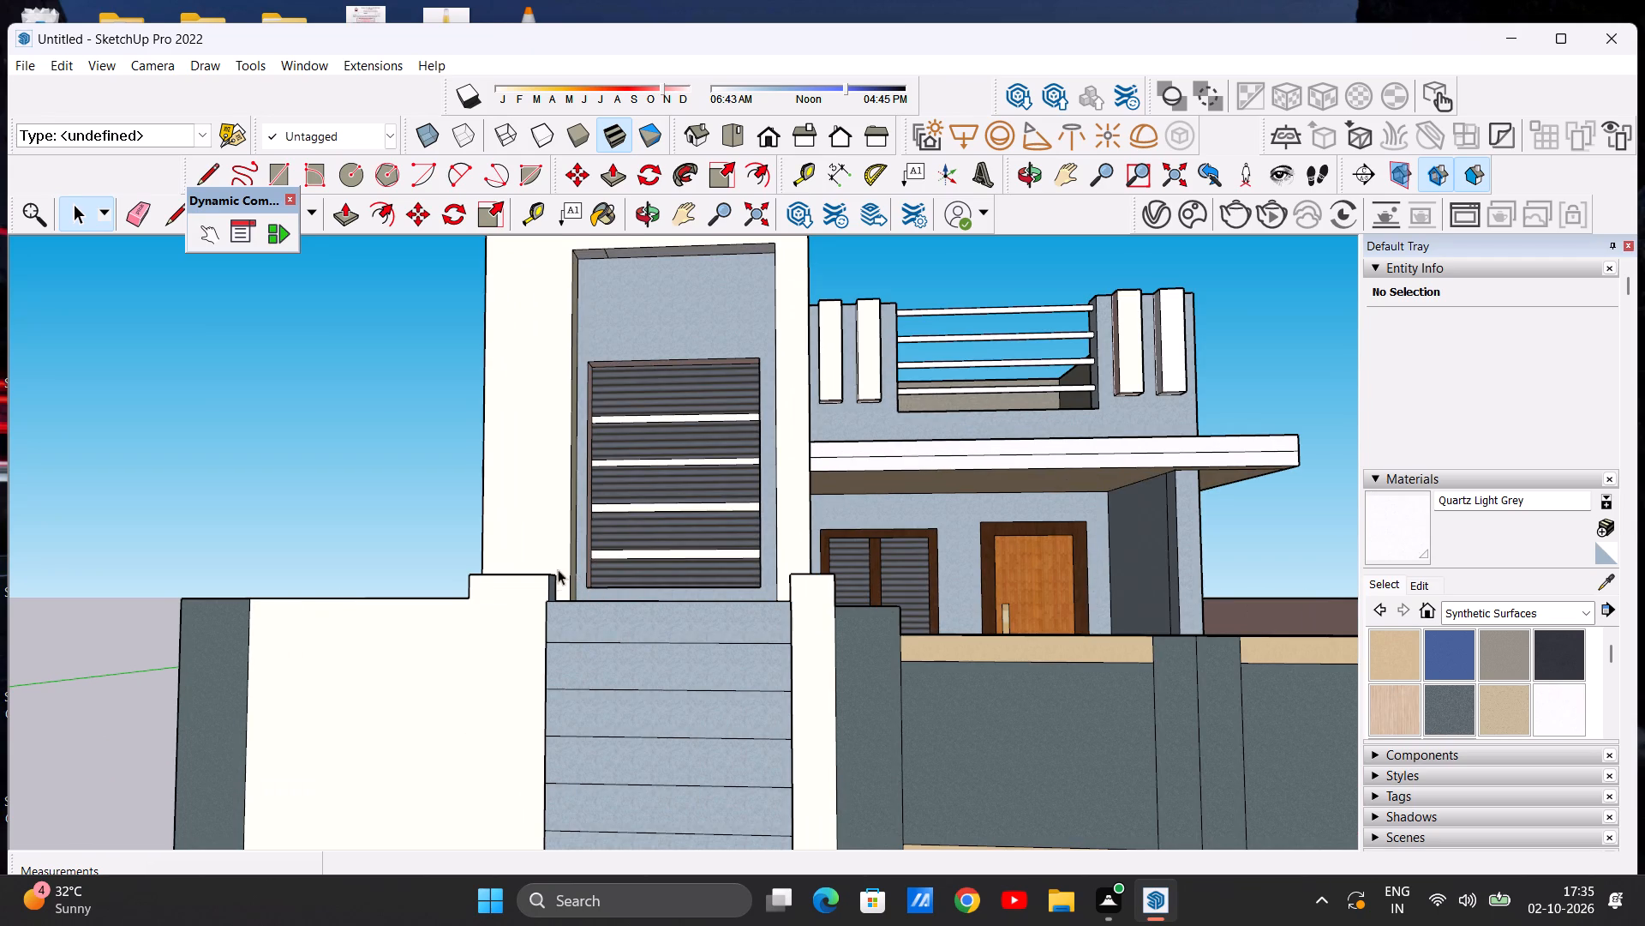
scroll(542, 600, "down", 12)
scroll(543, 586, "up", 4)
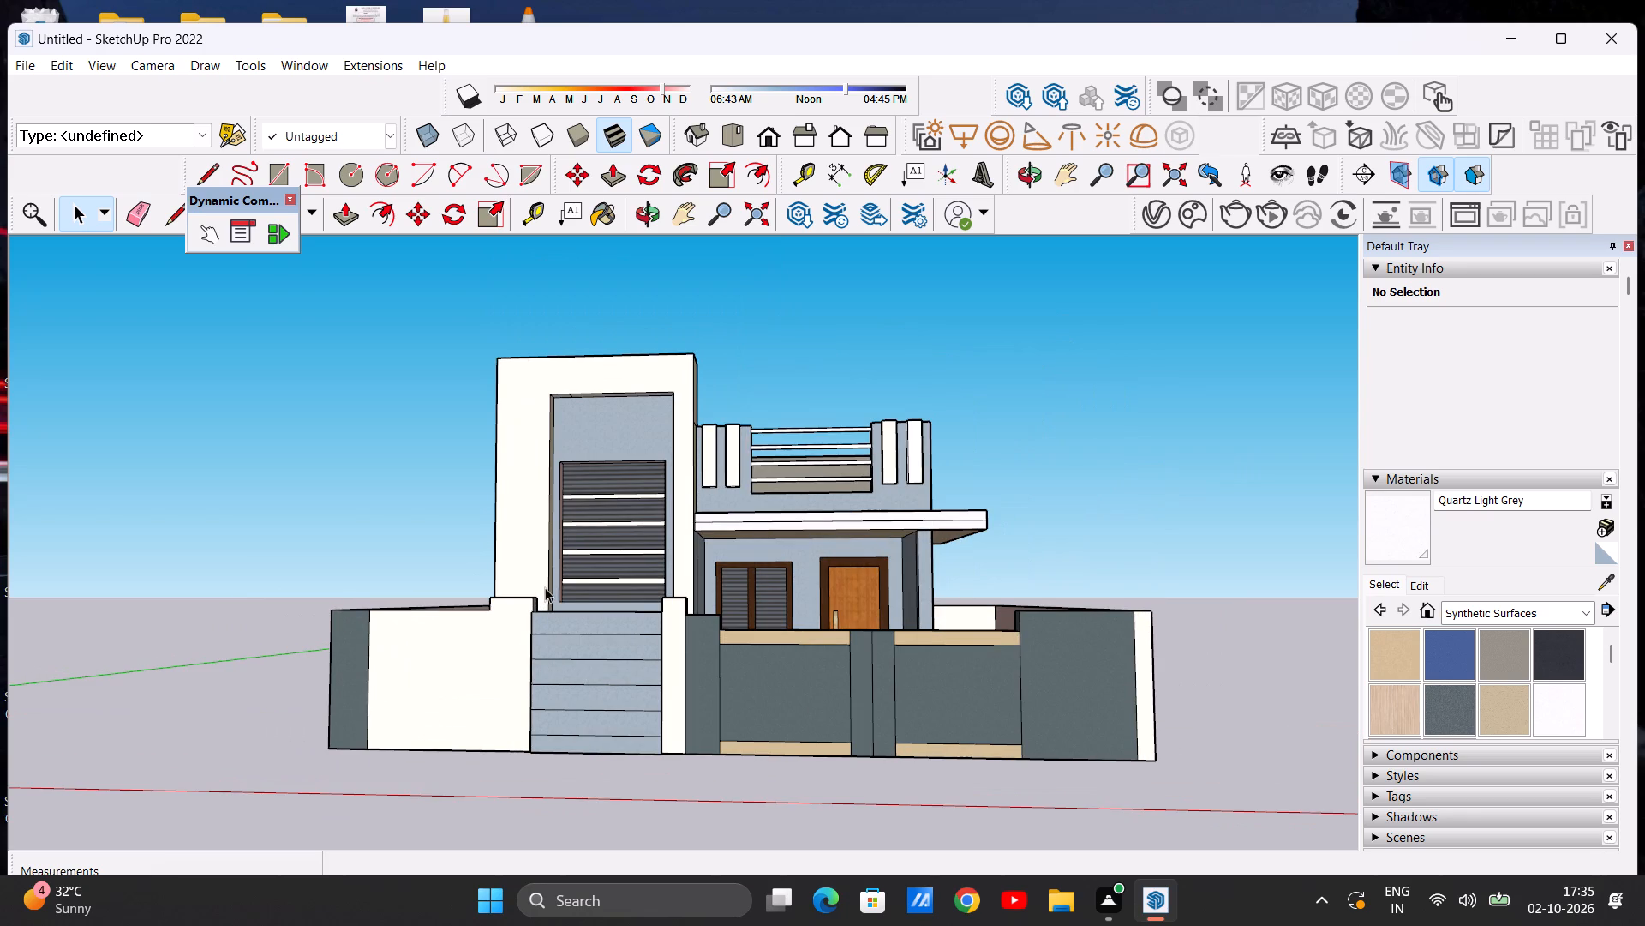
scroll(545, 587, "down", 4)
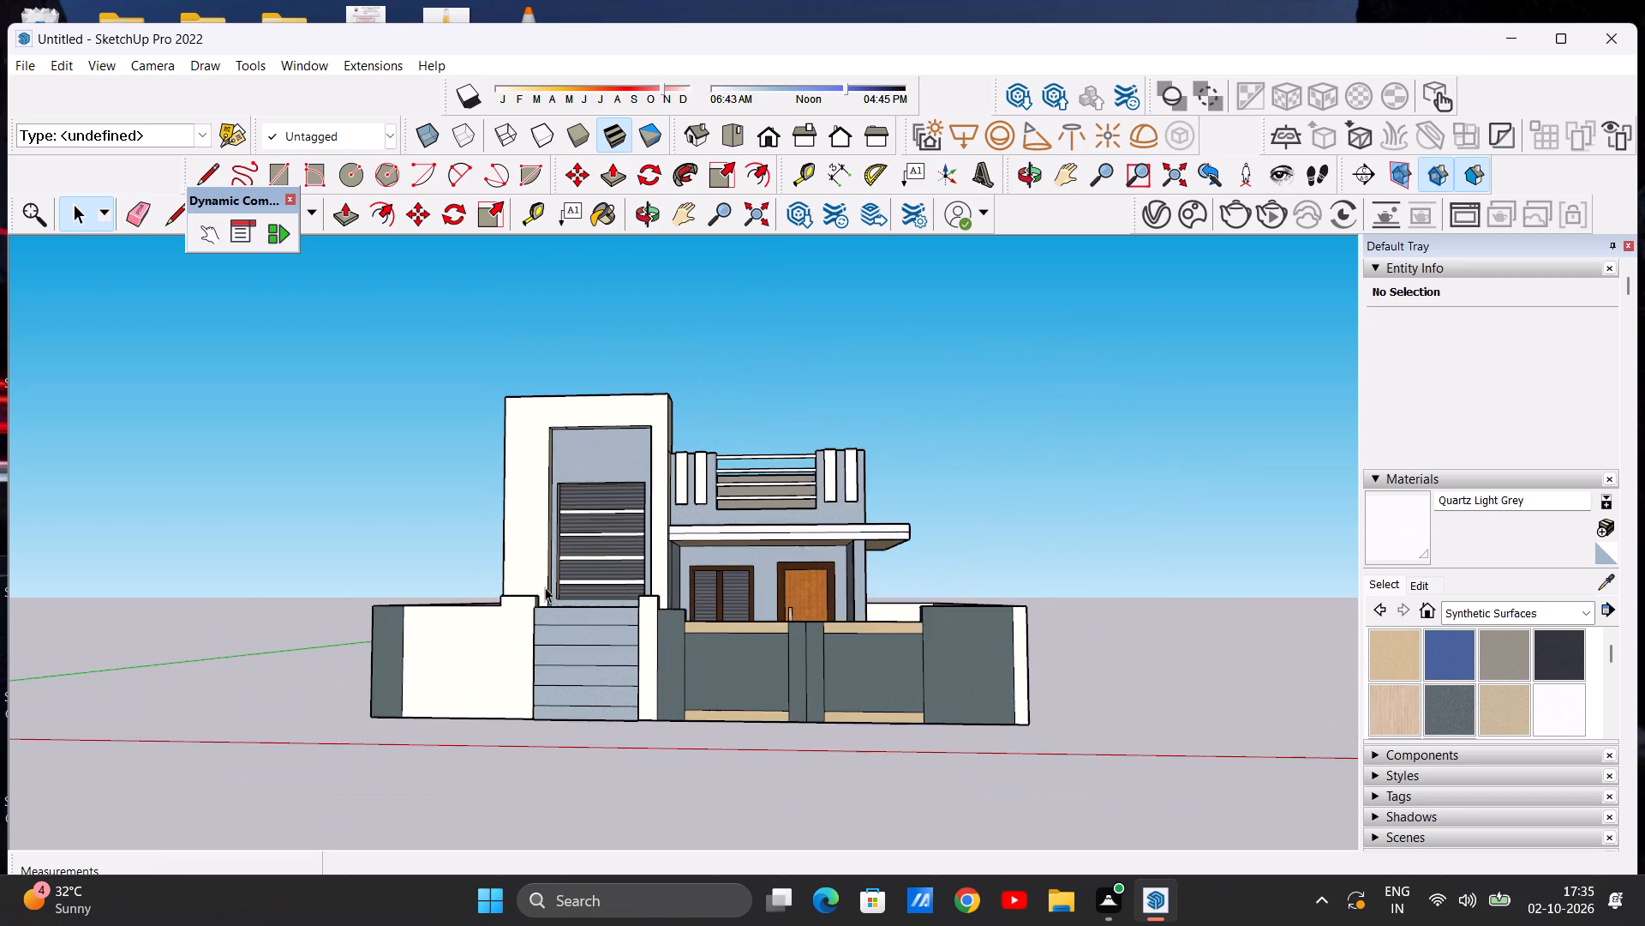
scroll(545, 587, "down", 5)
scroll(520, 599, "up", 5)
middle_click_drag(544, 586, 703, 700)
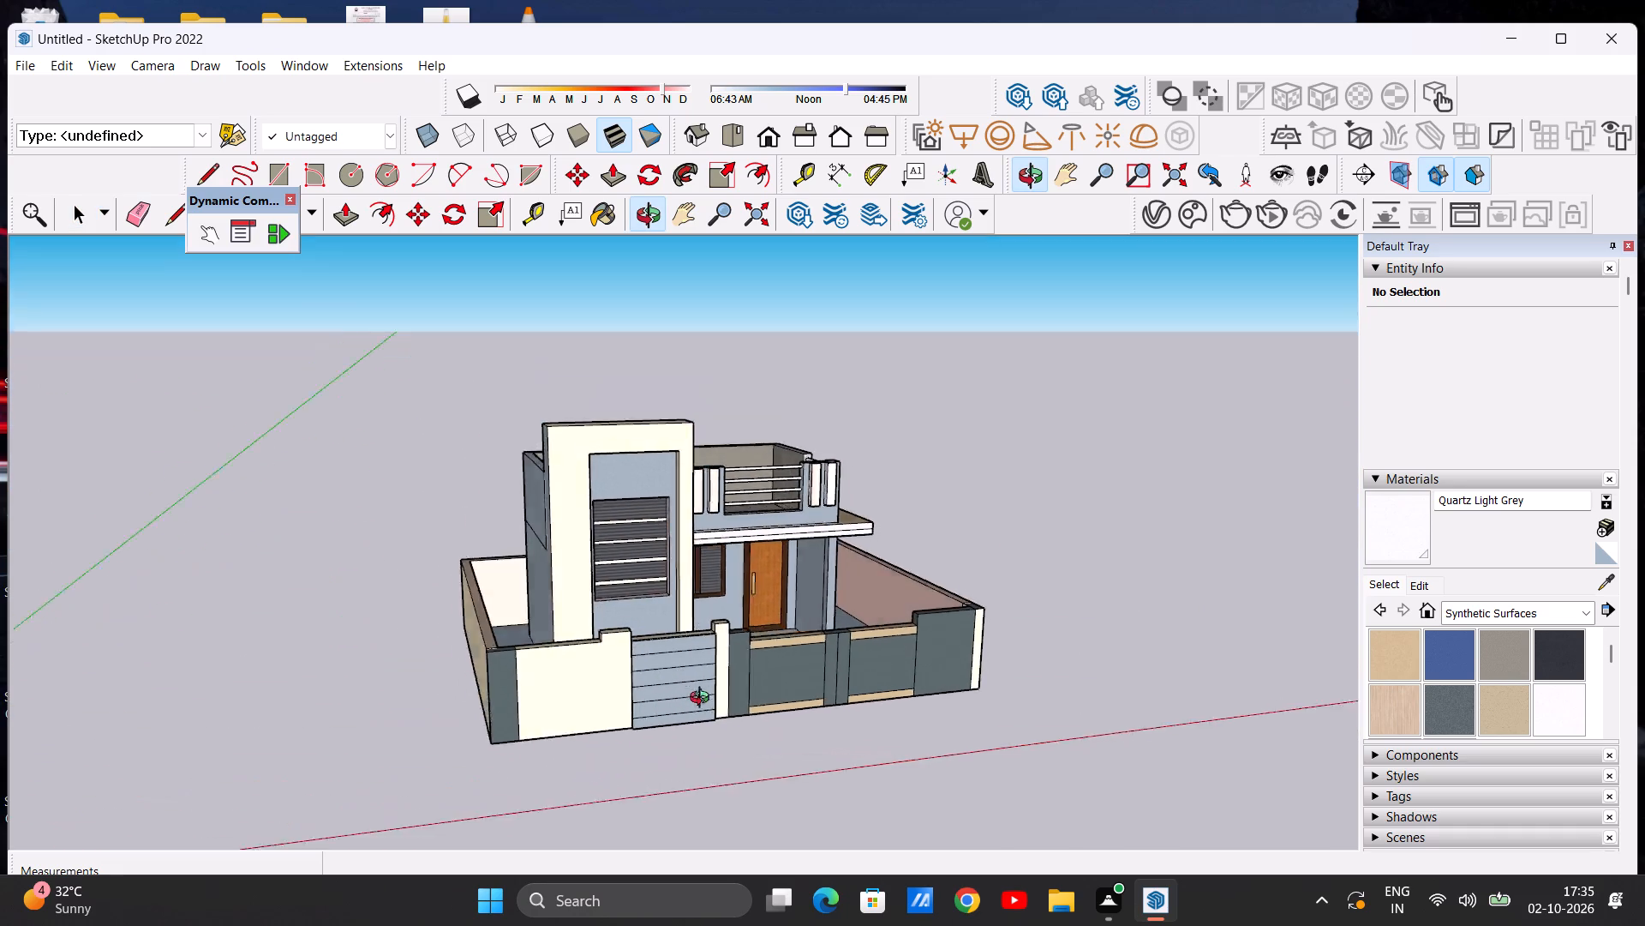
middle_click_drag(703, 700, 567, 840)
scroll(788, 623, "up", 2)
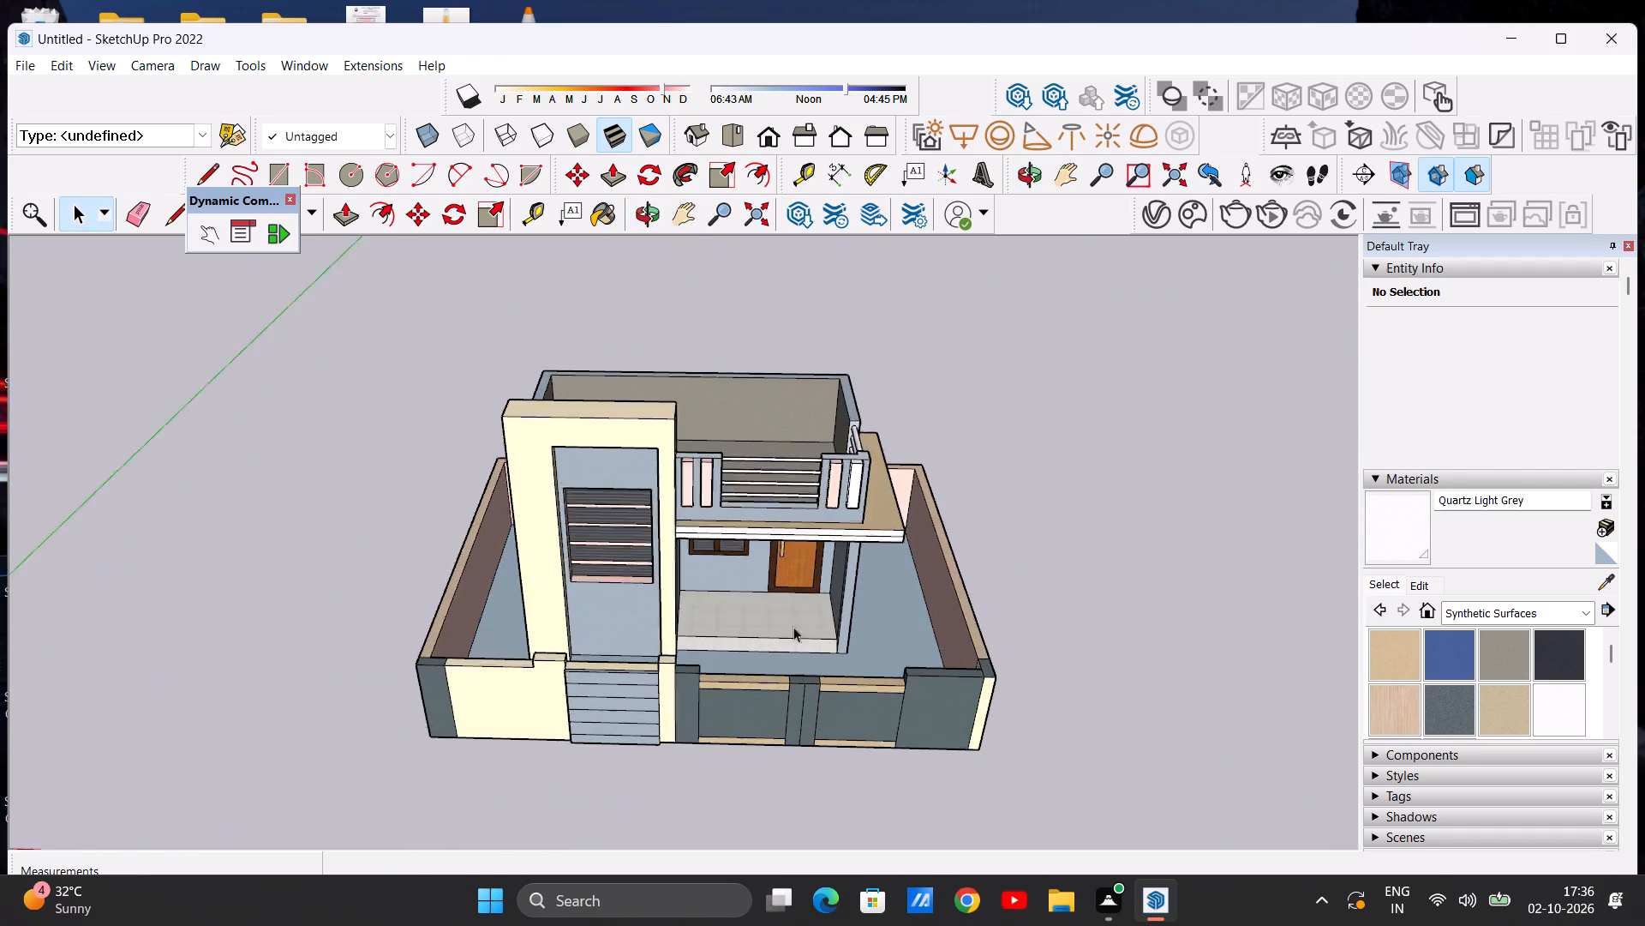
scroll(793, 627, "up", 12)
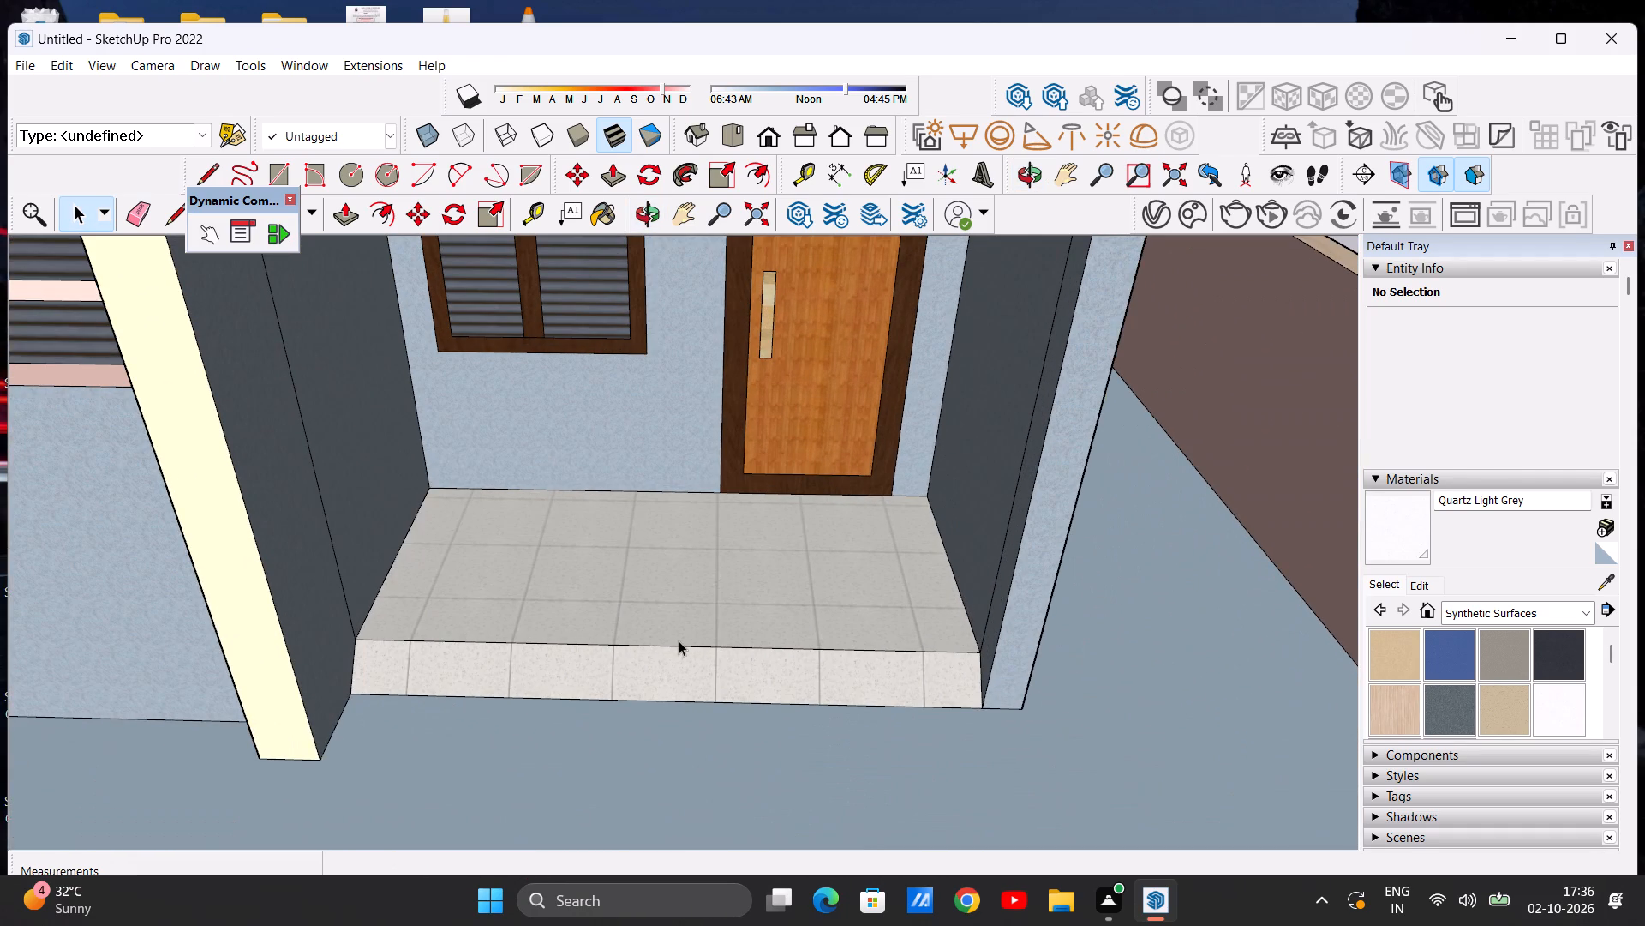
scroll(681, 632, "down", 10)
middle_click_drag(791, 642, 685, 499)
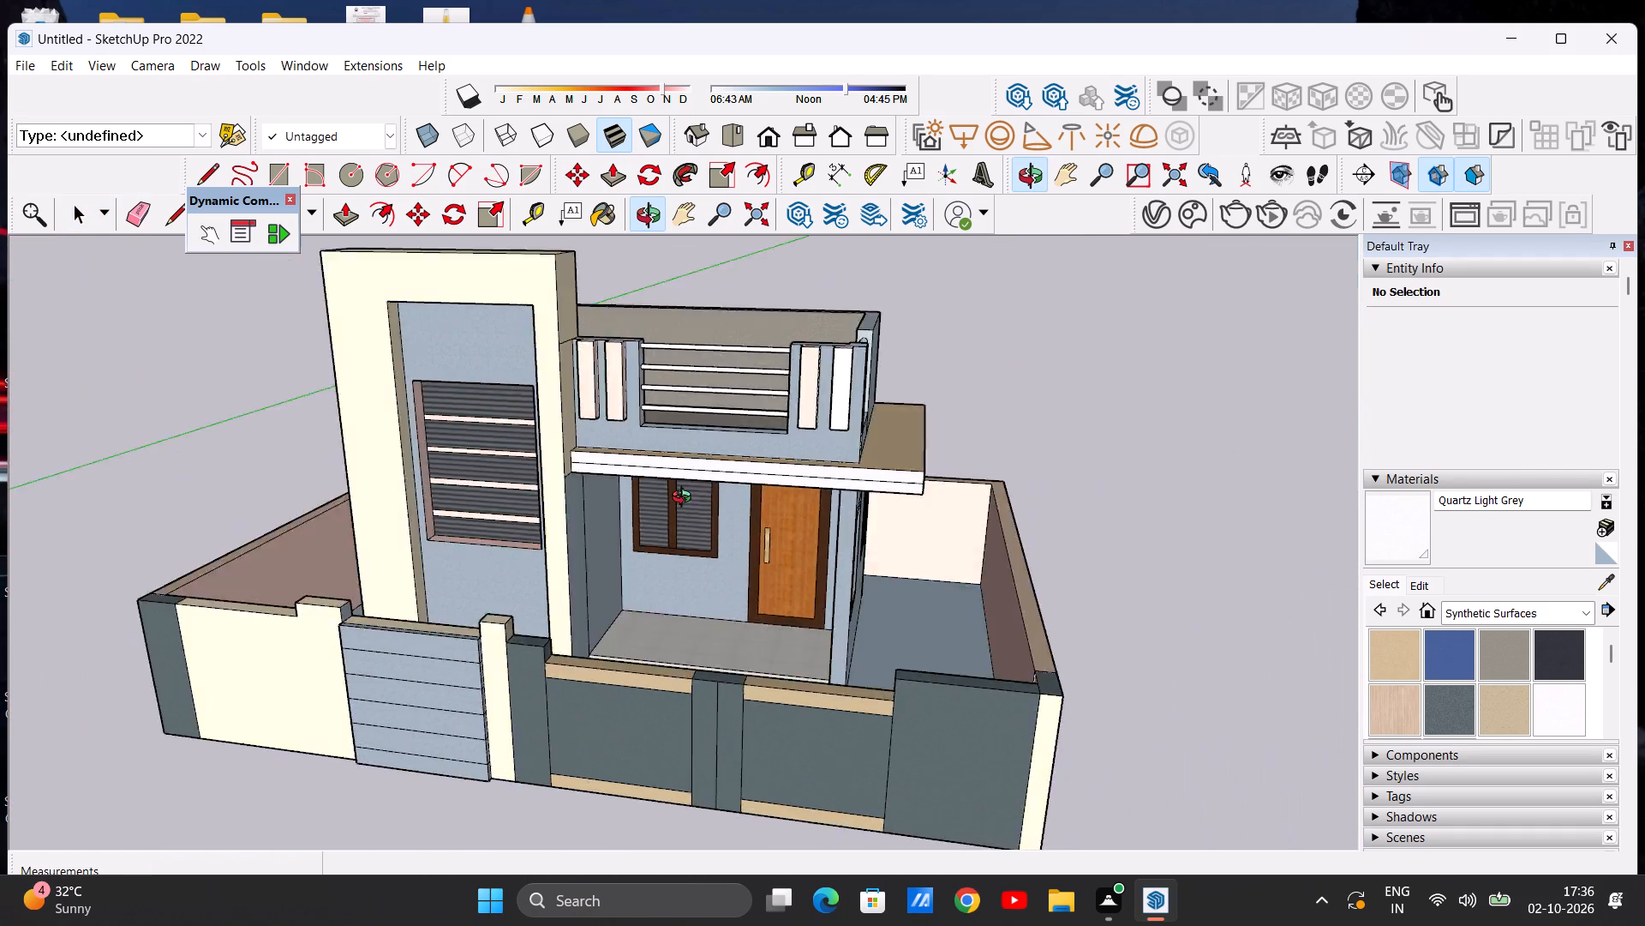
middle_click_drag(685, 499, 476, 495)
middle_click_drag(846, 506, 435, 500)
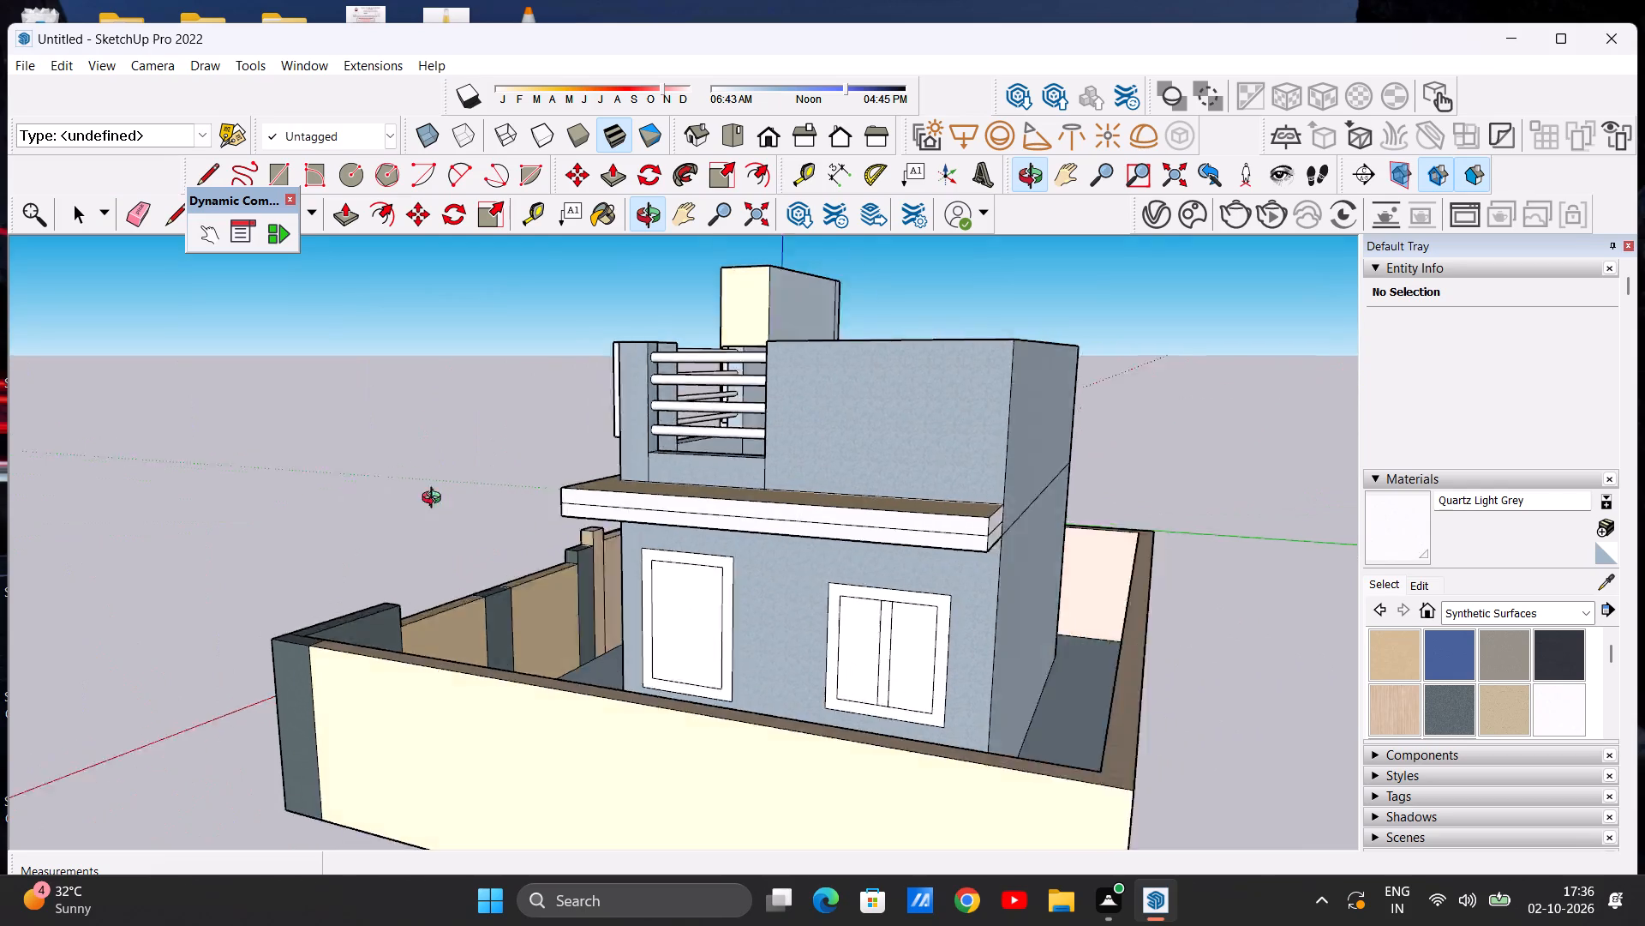
middle_click_drag(435, 500, 1004, 500)
middle_click_drag(622, 500, 758, 514)
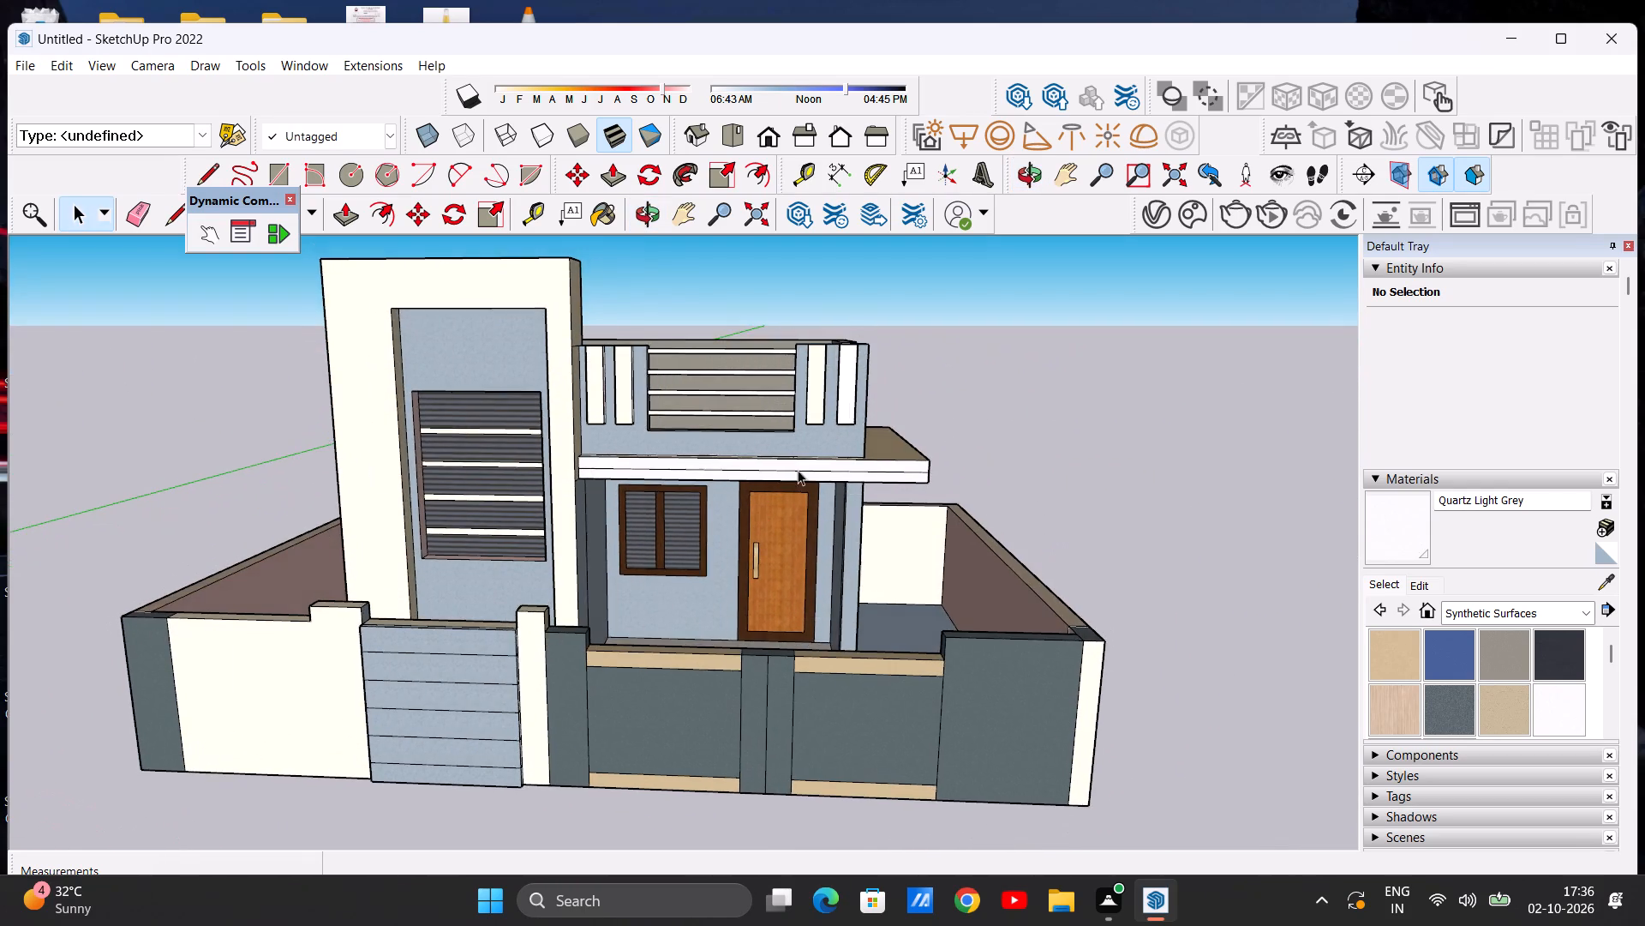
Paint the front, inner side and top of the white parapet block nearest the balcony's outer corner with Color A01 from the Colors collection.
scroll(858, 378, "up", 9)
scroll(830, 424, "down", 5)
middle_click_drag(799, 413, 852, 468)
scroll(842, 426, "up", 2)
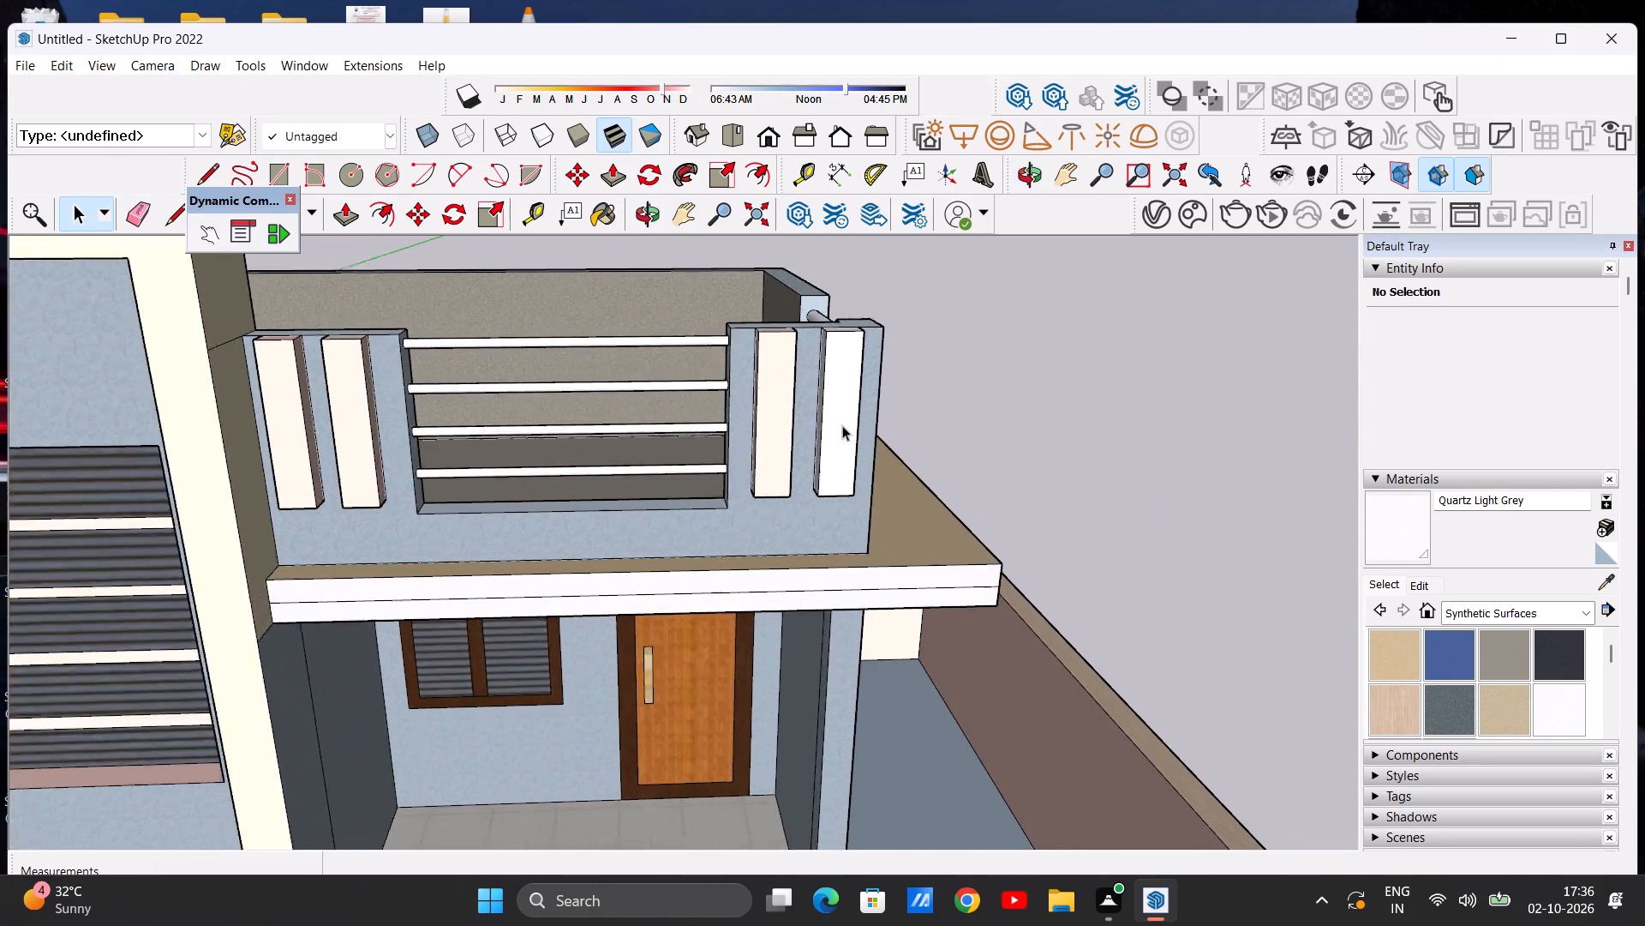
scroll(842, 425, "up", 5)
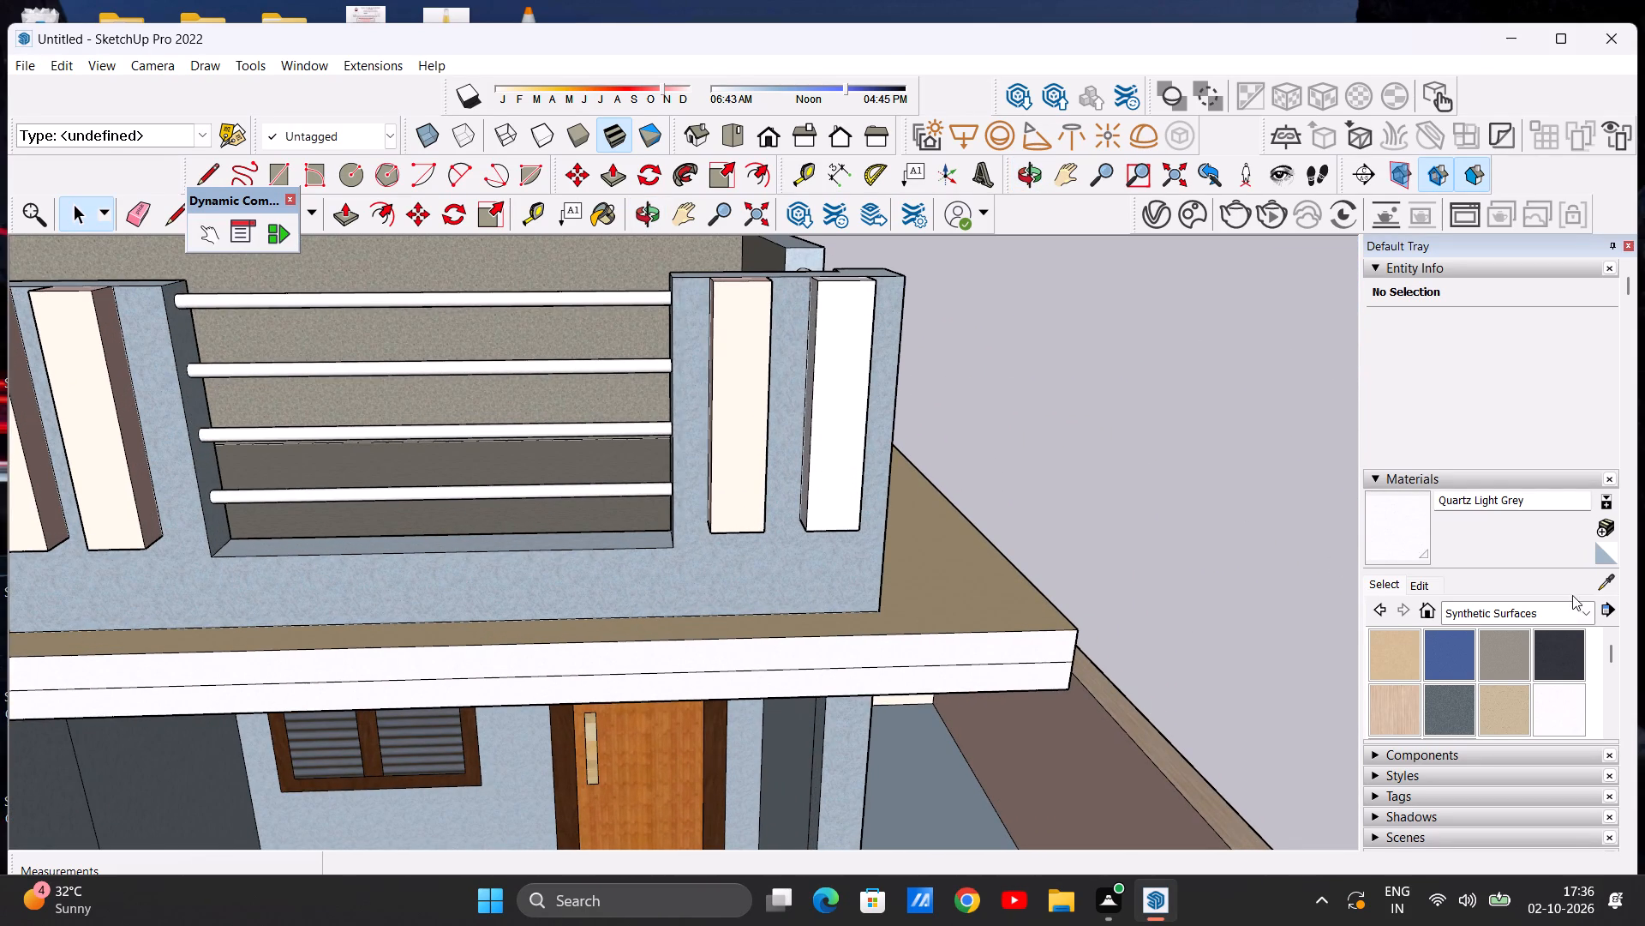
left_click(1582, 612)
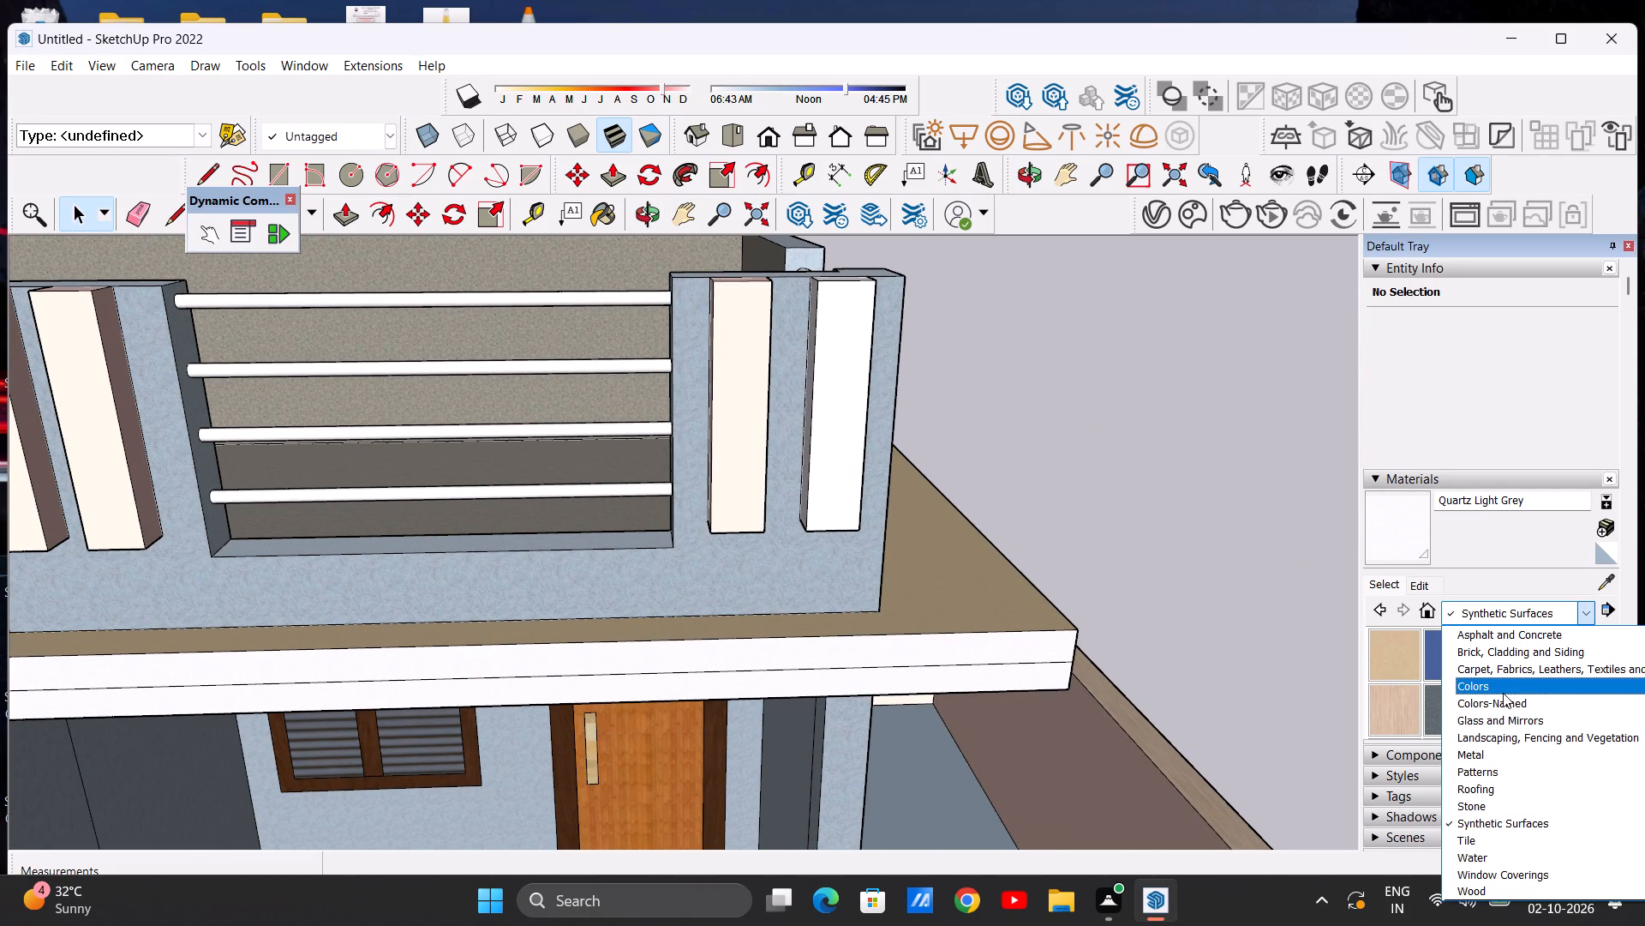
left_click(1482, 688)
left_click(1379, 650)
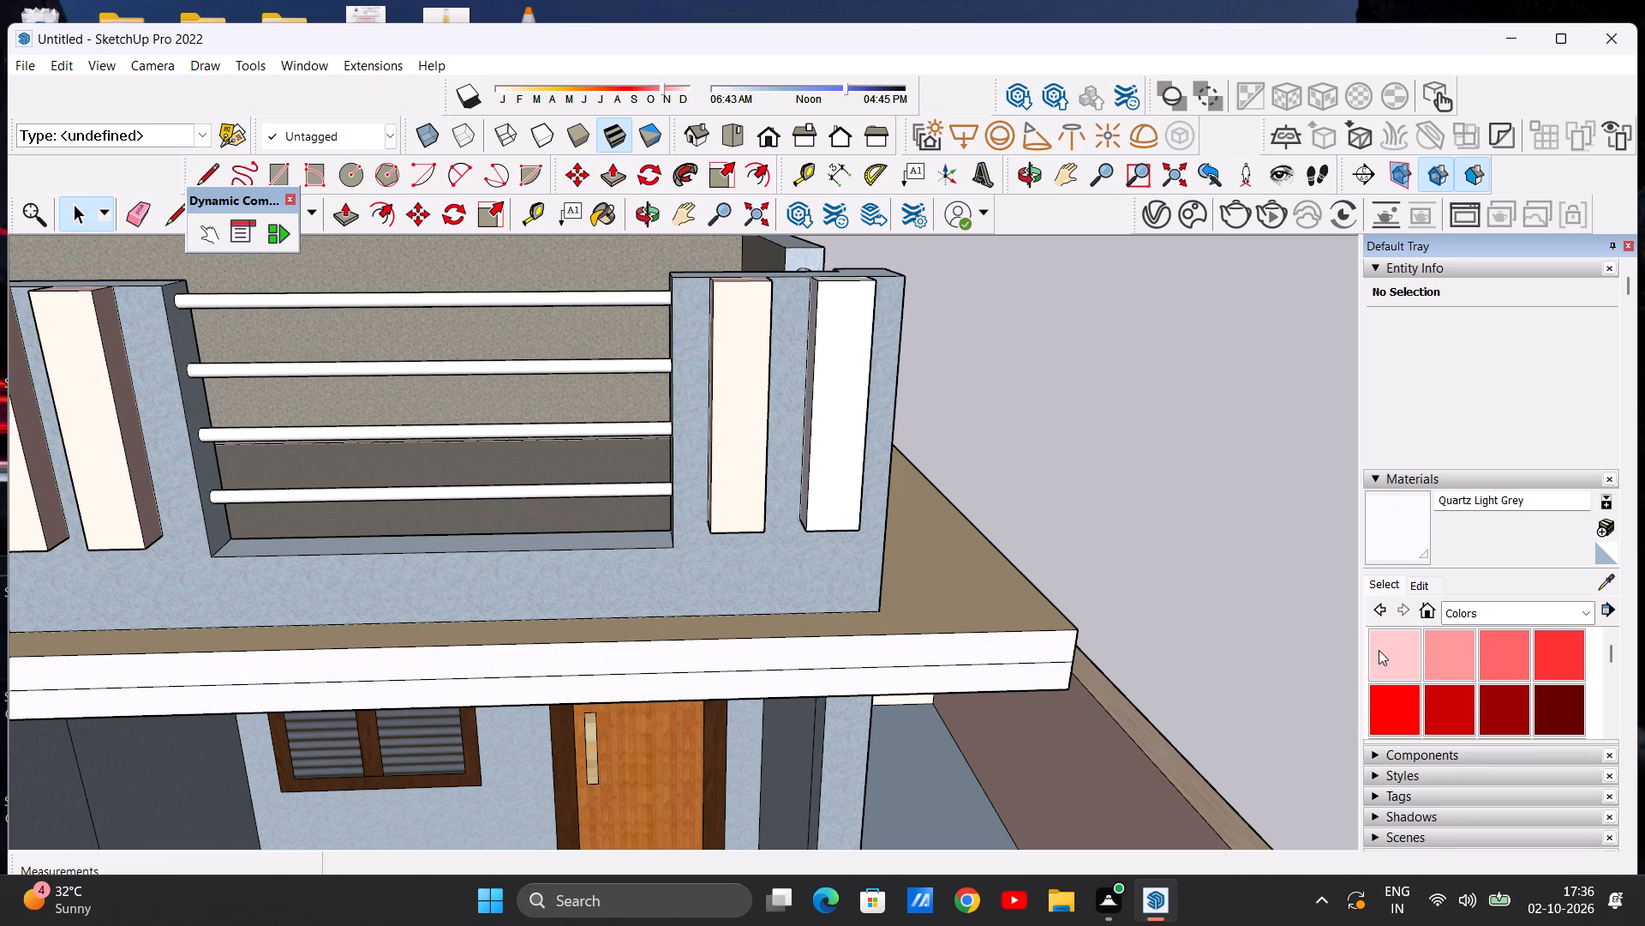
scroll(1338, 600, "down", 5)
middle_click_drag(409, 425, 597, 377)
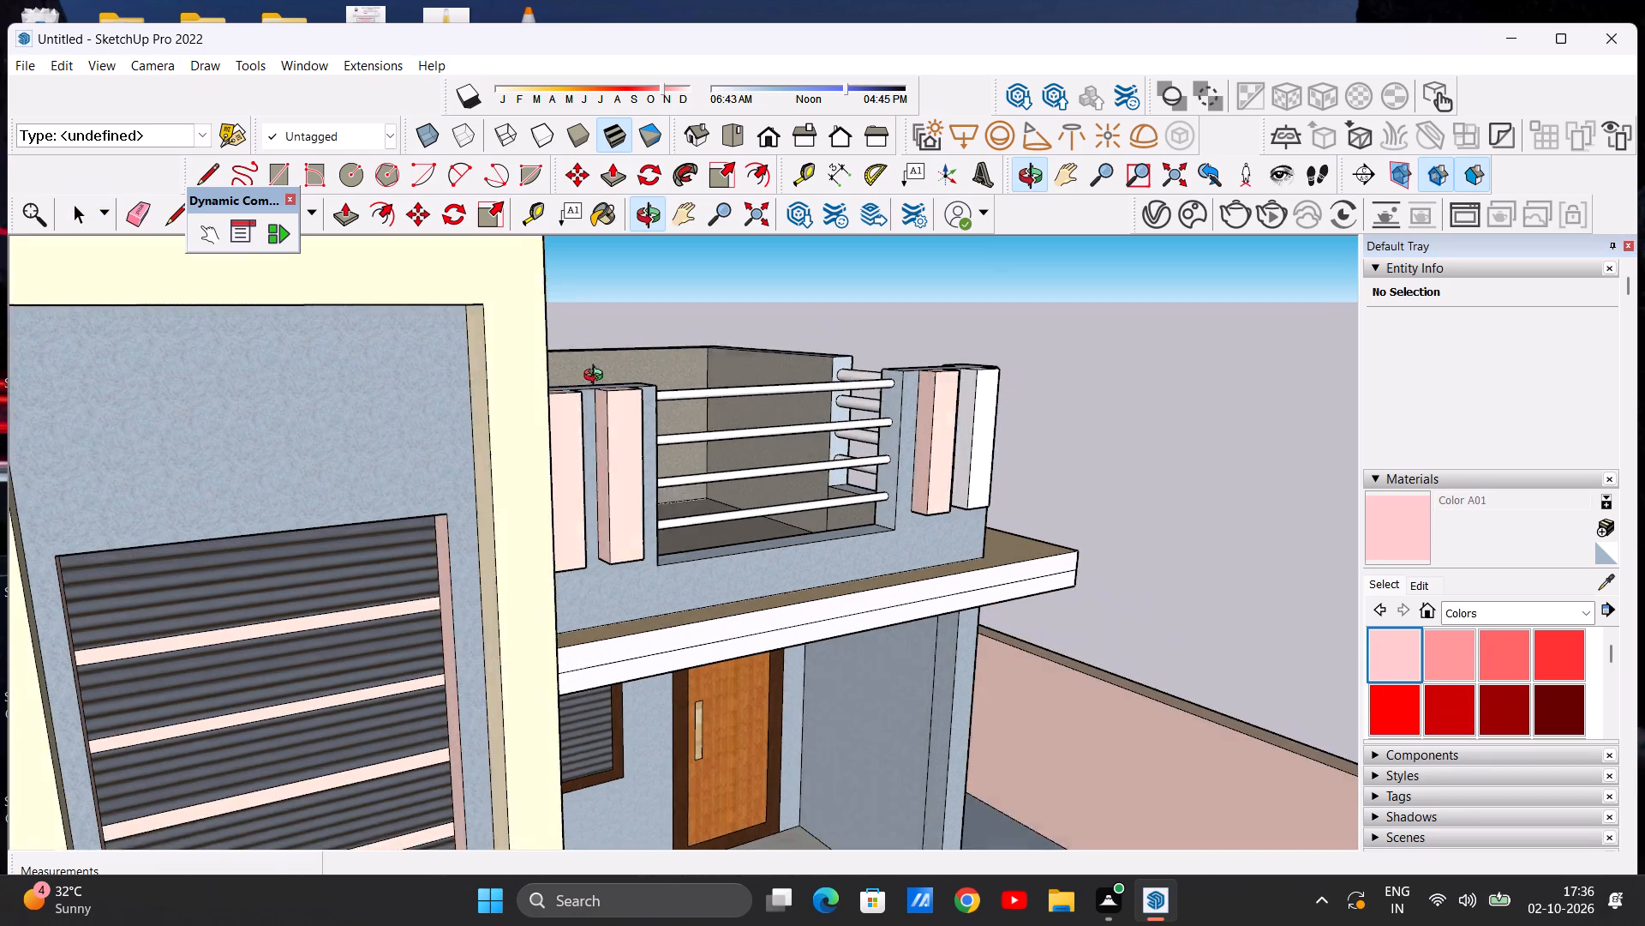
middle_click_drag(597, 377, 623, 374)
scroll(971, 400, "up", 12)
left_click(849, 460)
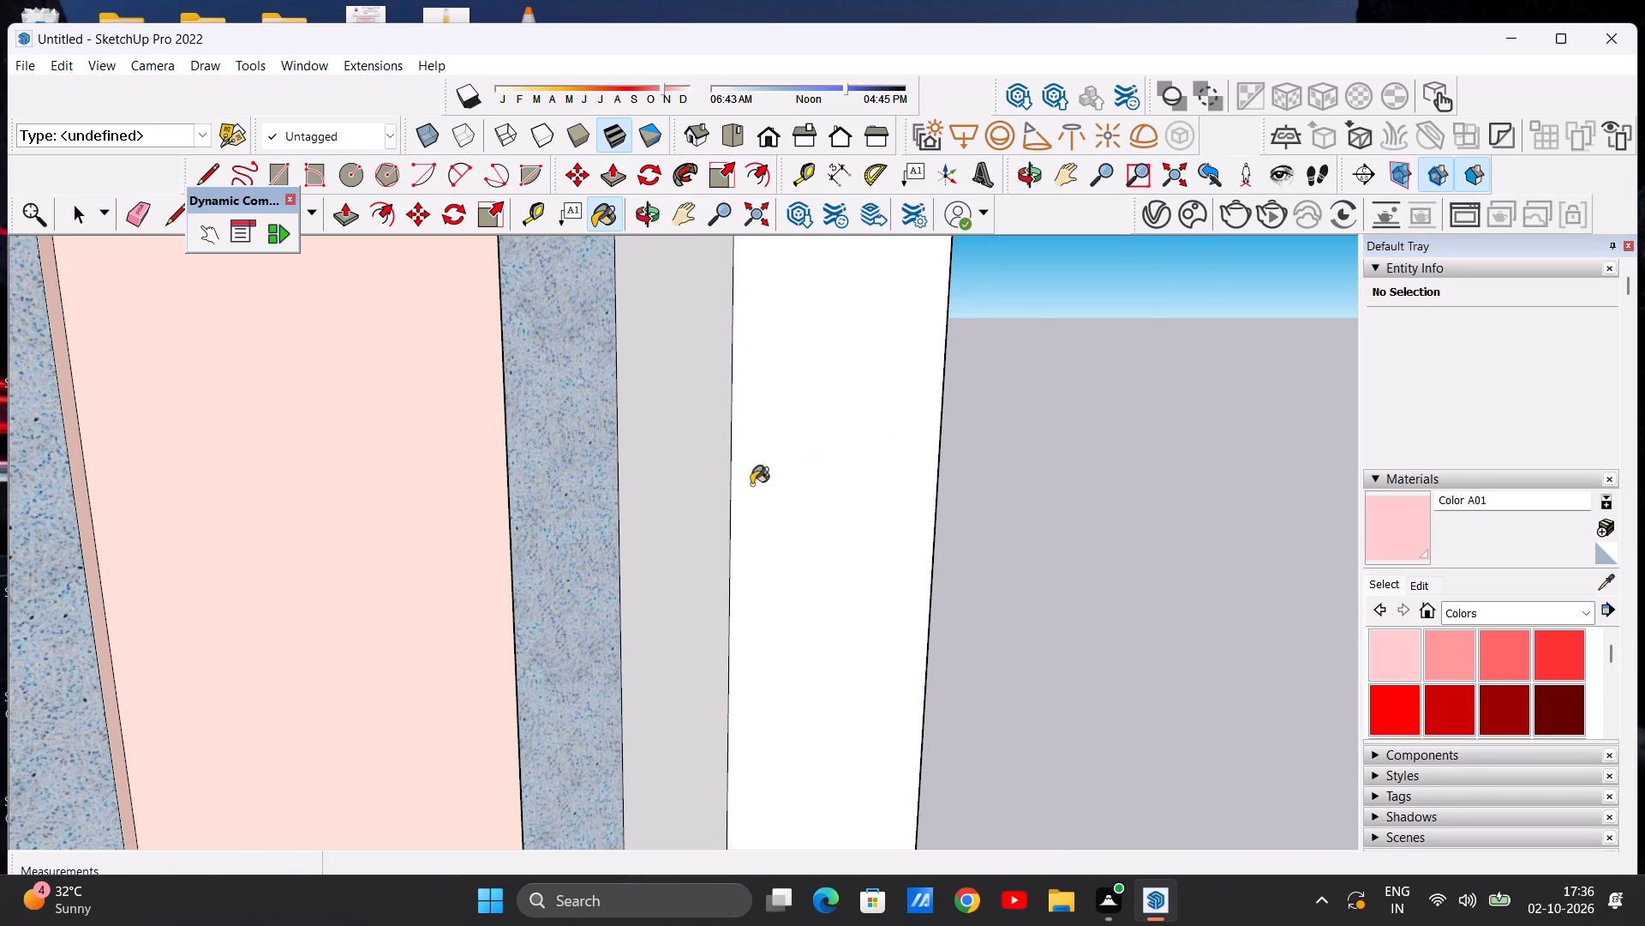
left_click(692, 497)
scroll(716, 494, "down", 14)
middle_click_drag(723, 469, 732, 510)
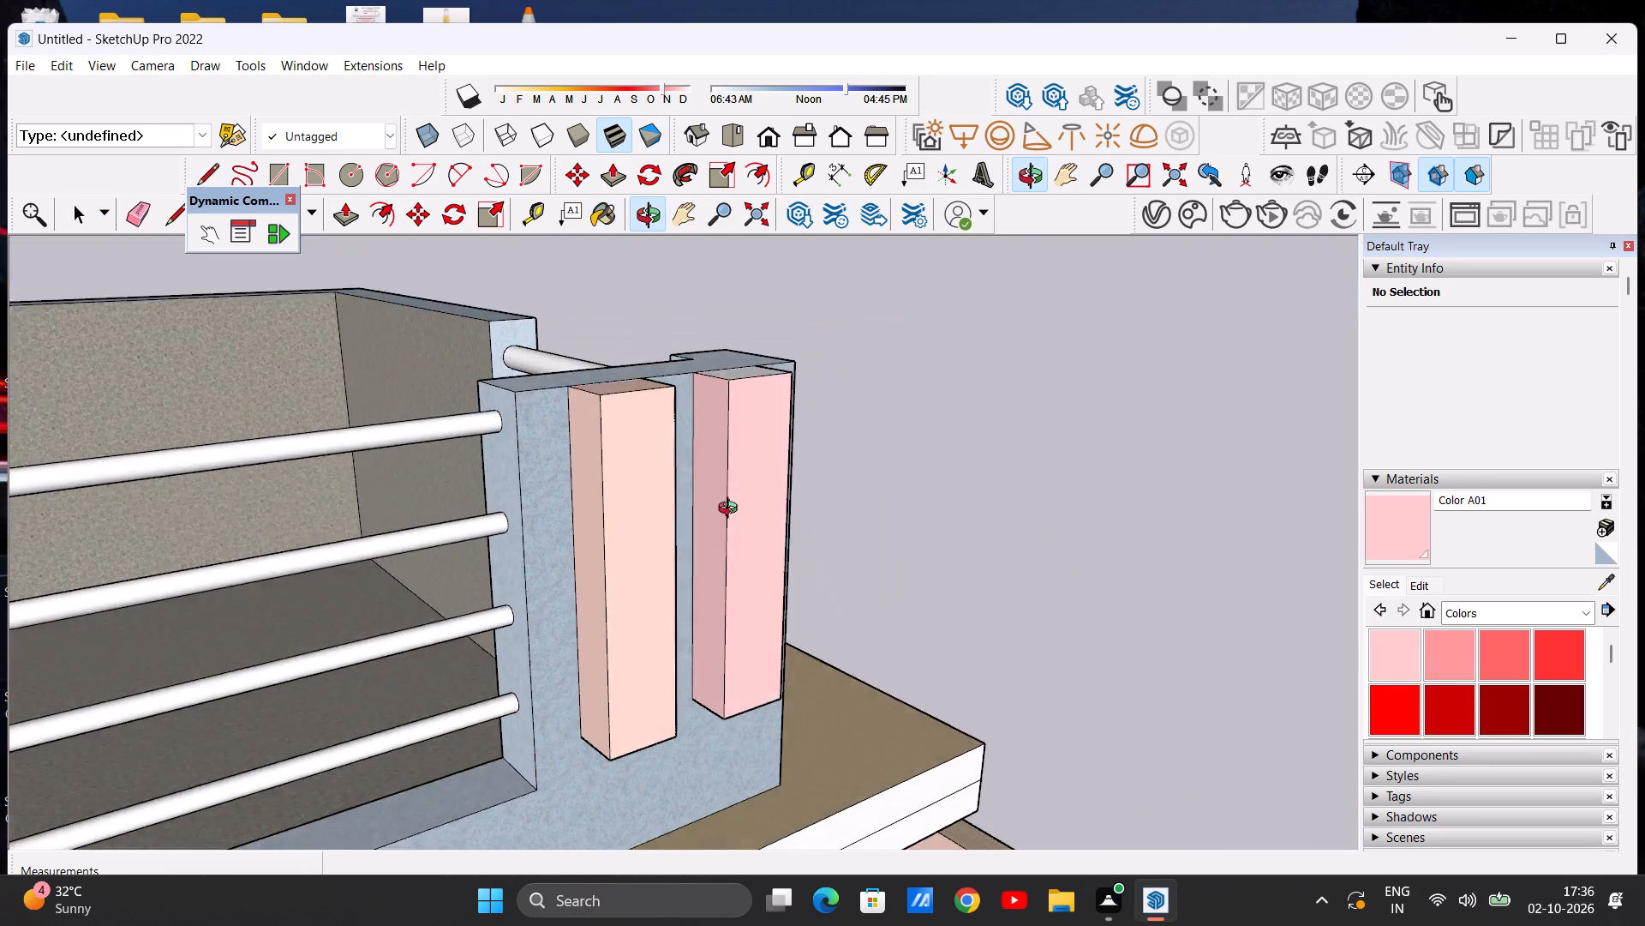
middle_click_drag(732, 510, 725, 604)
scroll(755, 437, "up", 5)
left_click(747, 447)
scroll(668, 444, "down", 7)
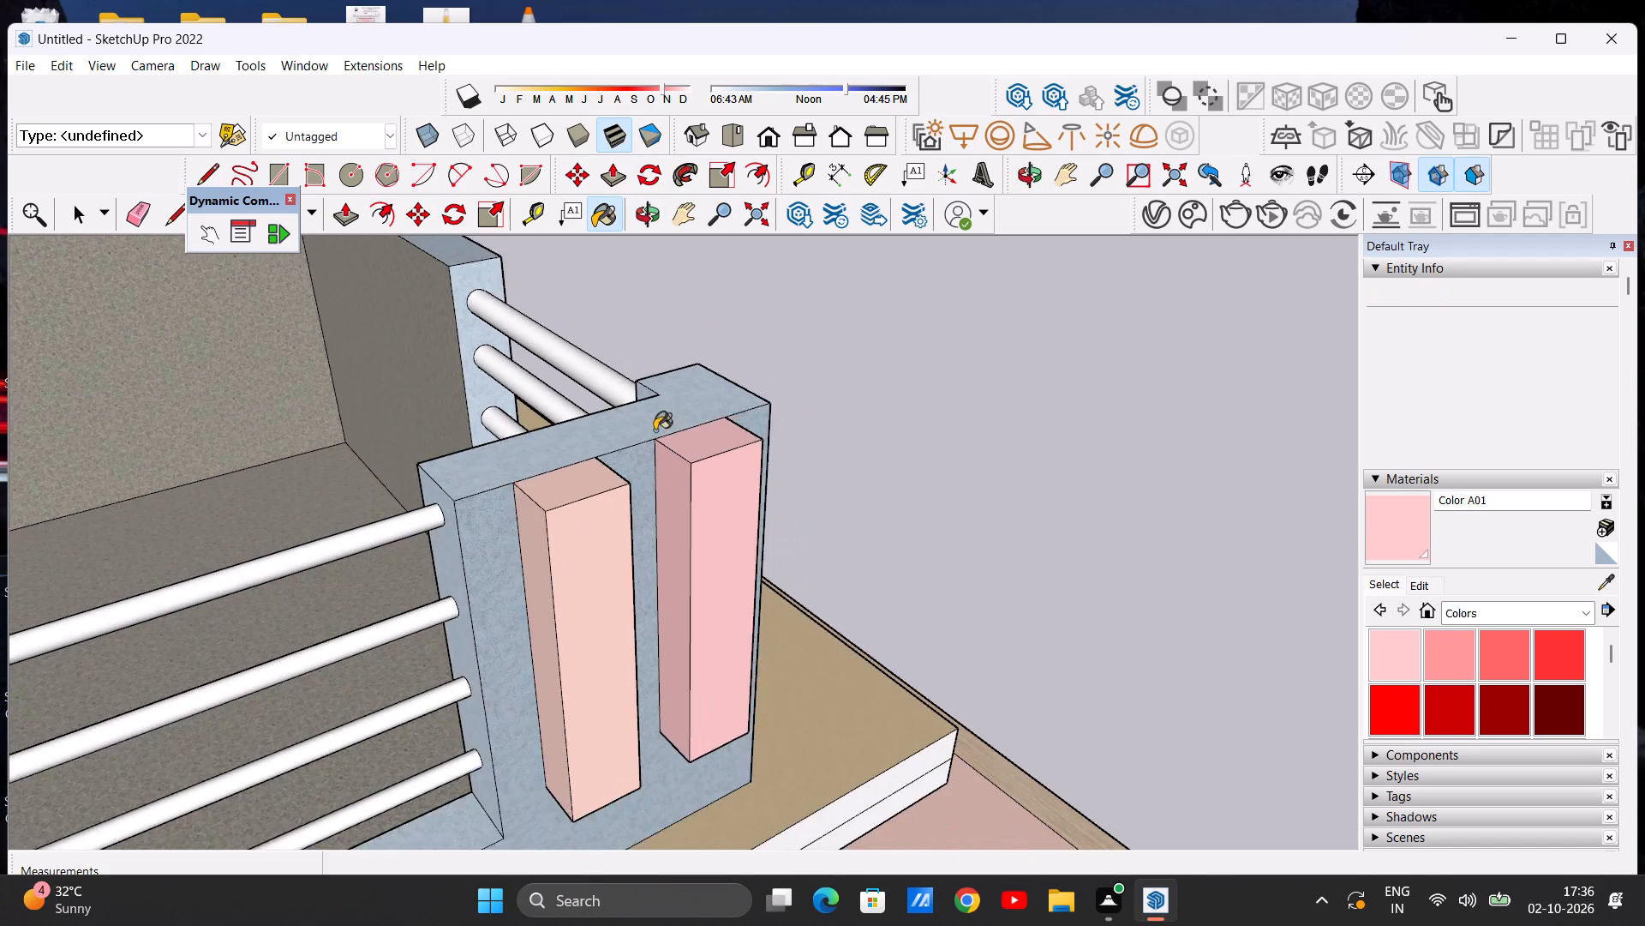
Paint the front, top and both side faces of the balcony's outermost parapet block with Color B01 from the Colors collection.
scroll(655, 430, "down", 3)
scroll(1422, 645, "down", 1)
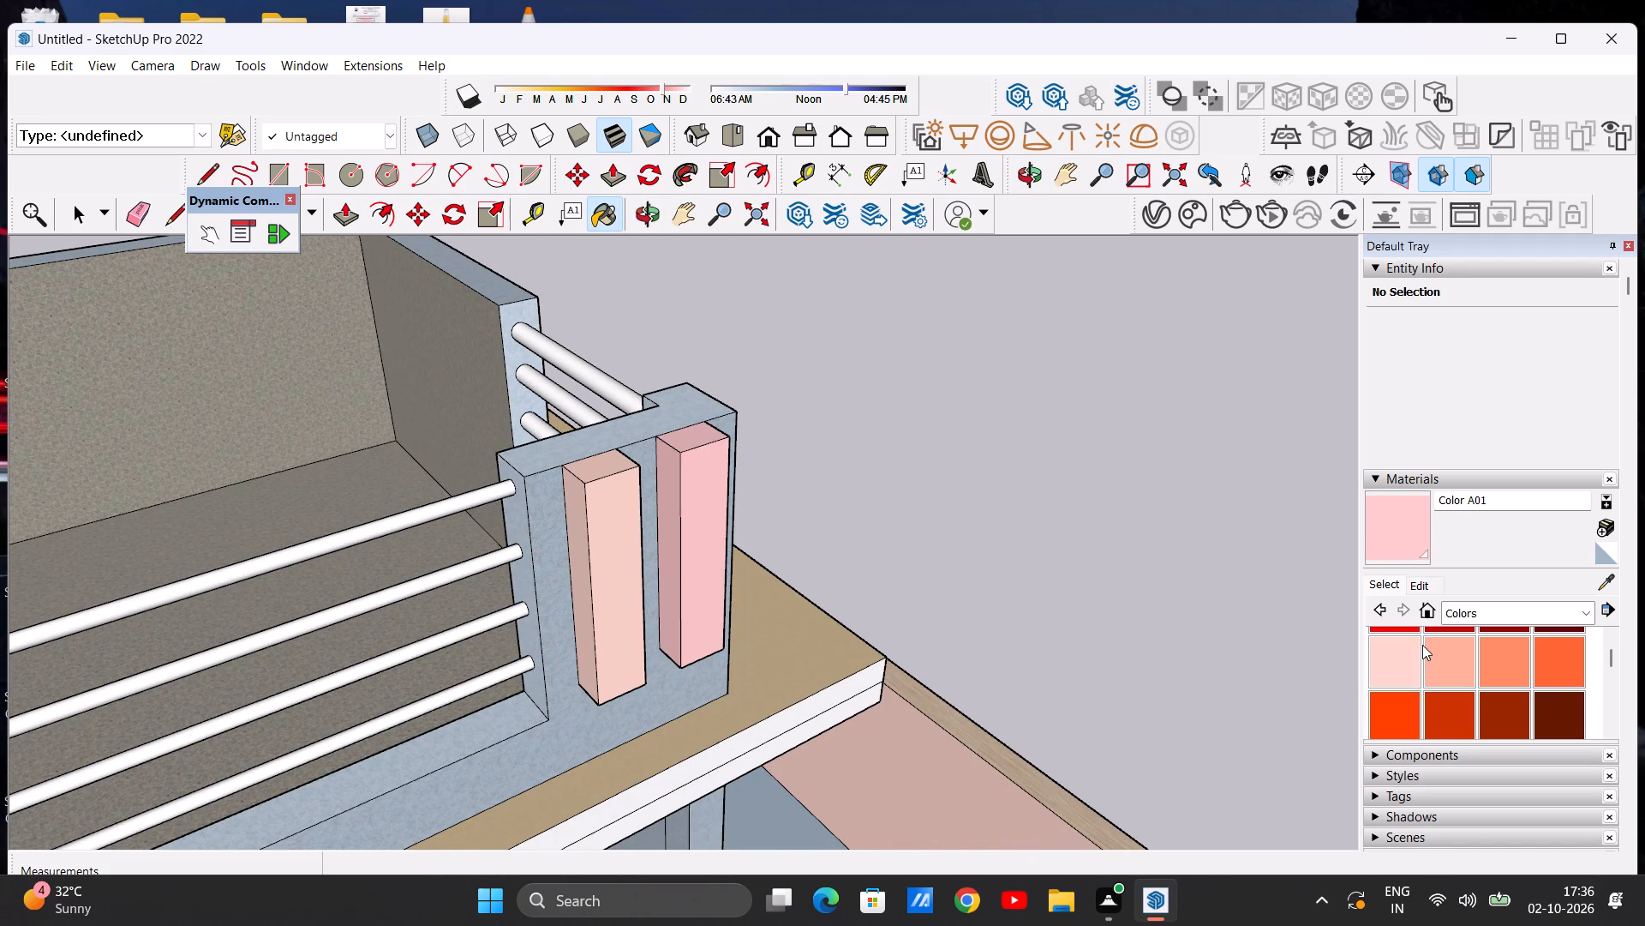
left_click(1397, 654)
scroll(724, 550, "up", 7)
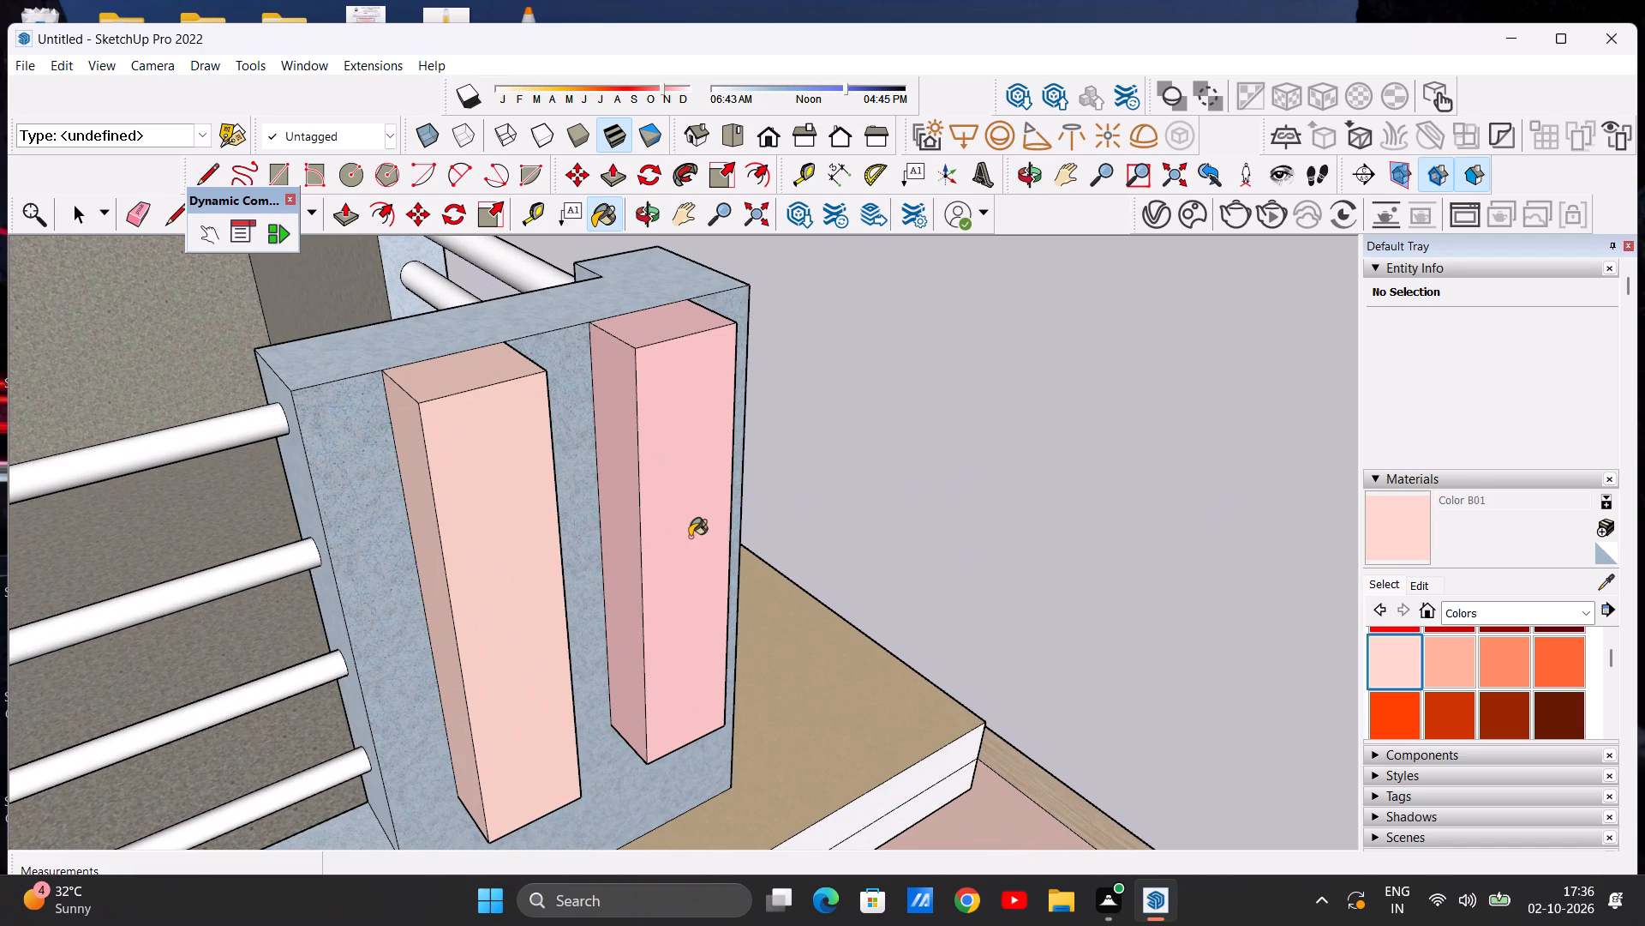
left_click(690, 537)
left_click(622, 533)
left_click(654, 331)
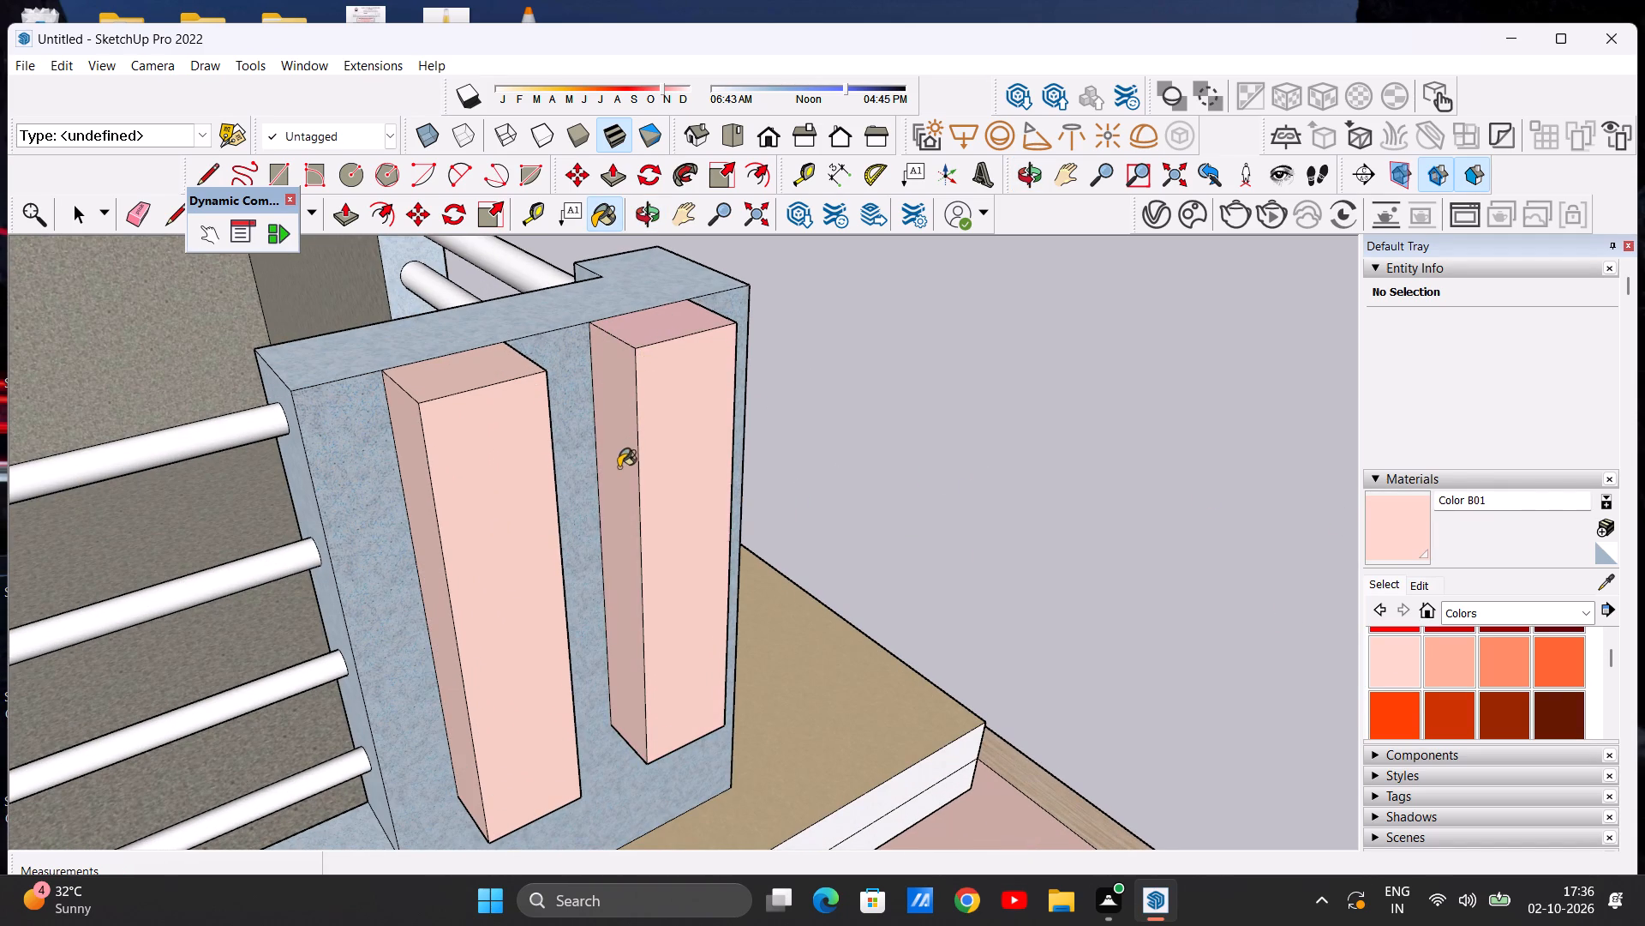
scroll(614, 470, "down", 4)
middle_click_drag(725, 483, 353, 483)
scroll(659, 440, "up", 5)
left_click(558, 459)
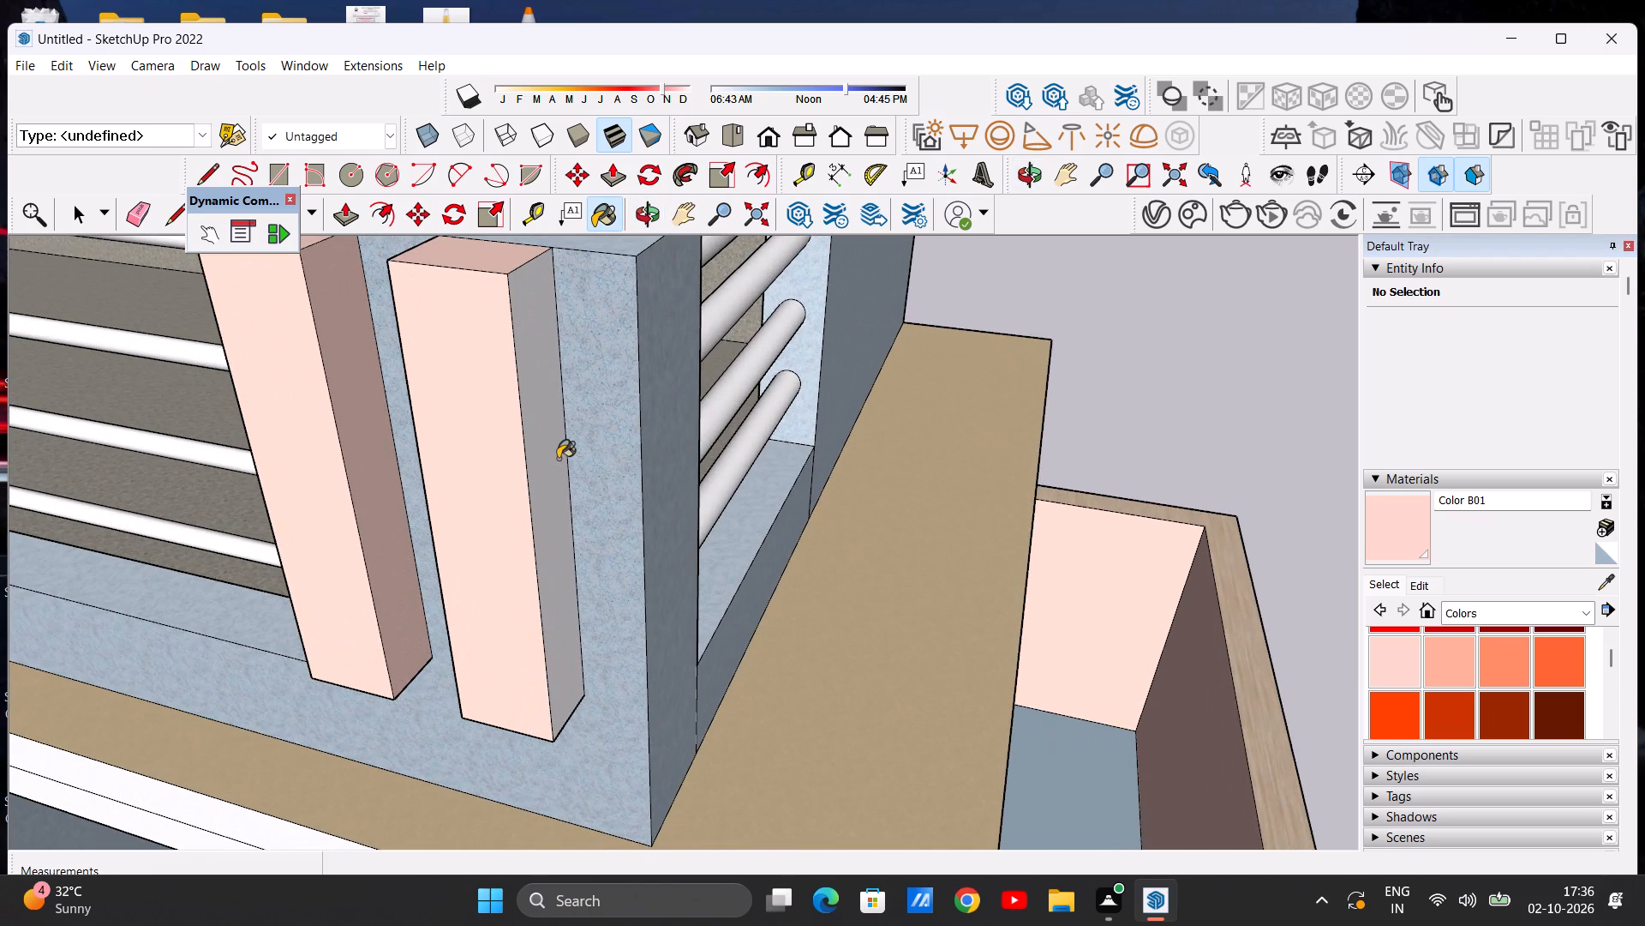
Paint the undersides of the outermost parapet block and the block beside it with Color B01.
scroll(607, 456, "down", 8)
middle_click_drag(623, 582, 589, 250)
scroll(598, 393, "up", 3)
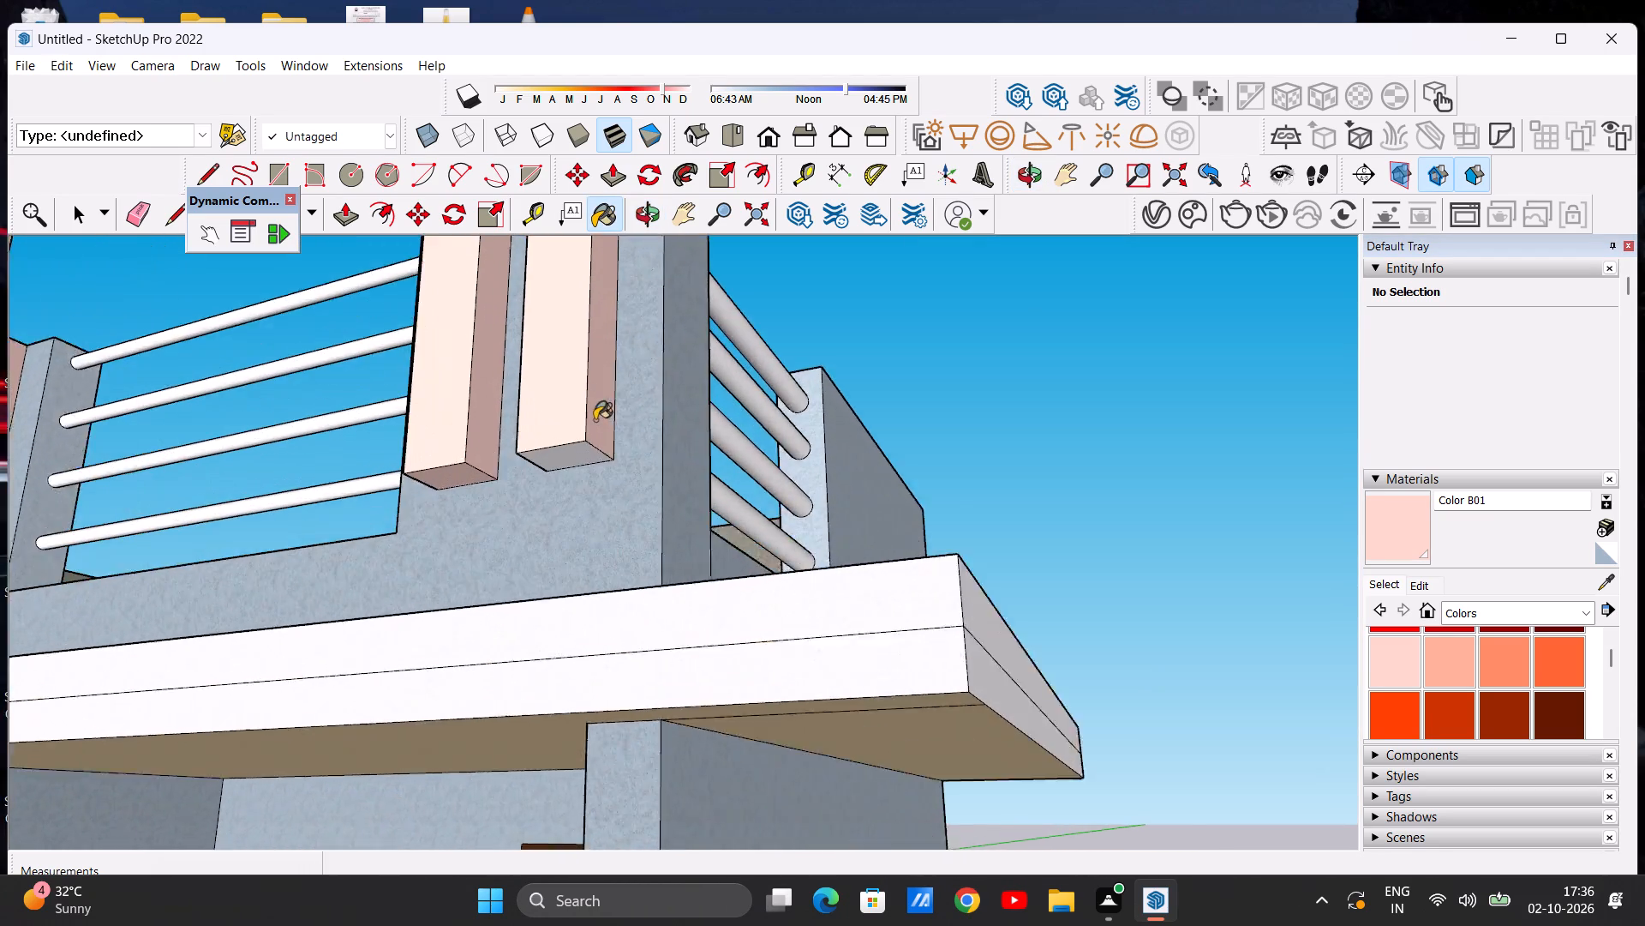
scroll(595, 420, "up", 10)
left_click(530, 454)
left_click(302, 498)
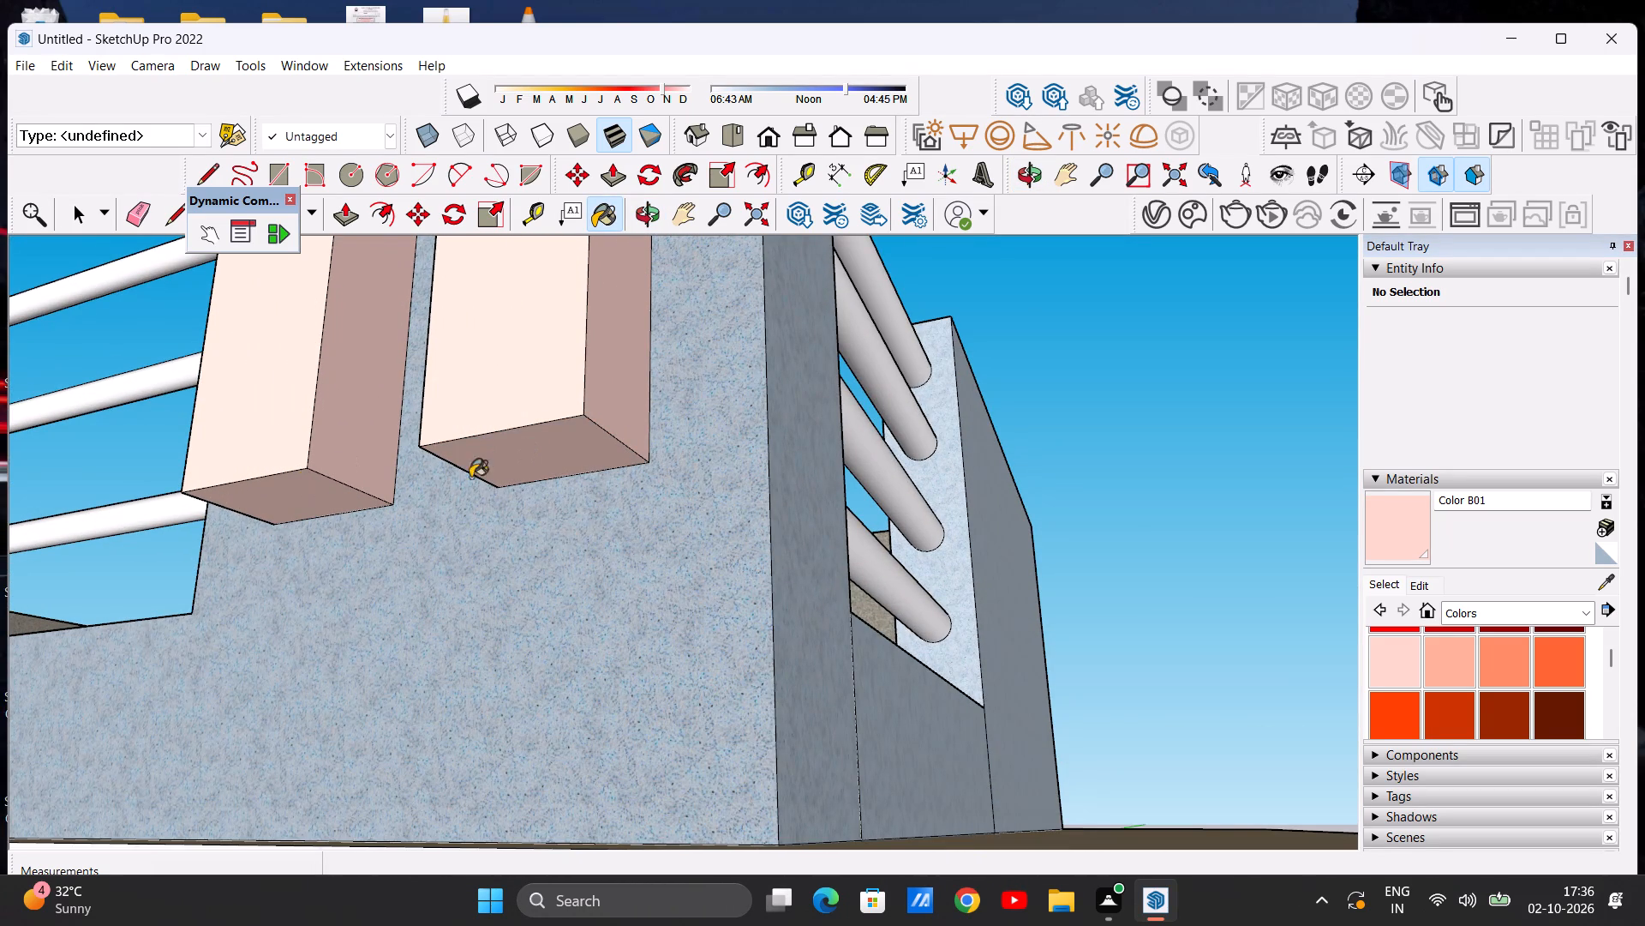
scroll(541, 470, "down", 20)
scroll(541, 470, "down", 7)
middle_click_drag(482, 422, 682, 652)
scroll(708, 487, "up", 4)
key("space")
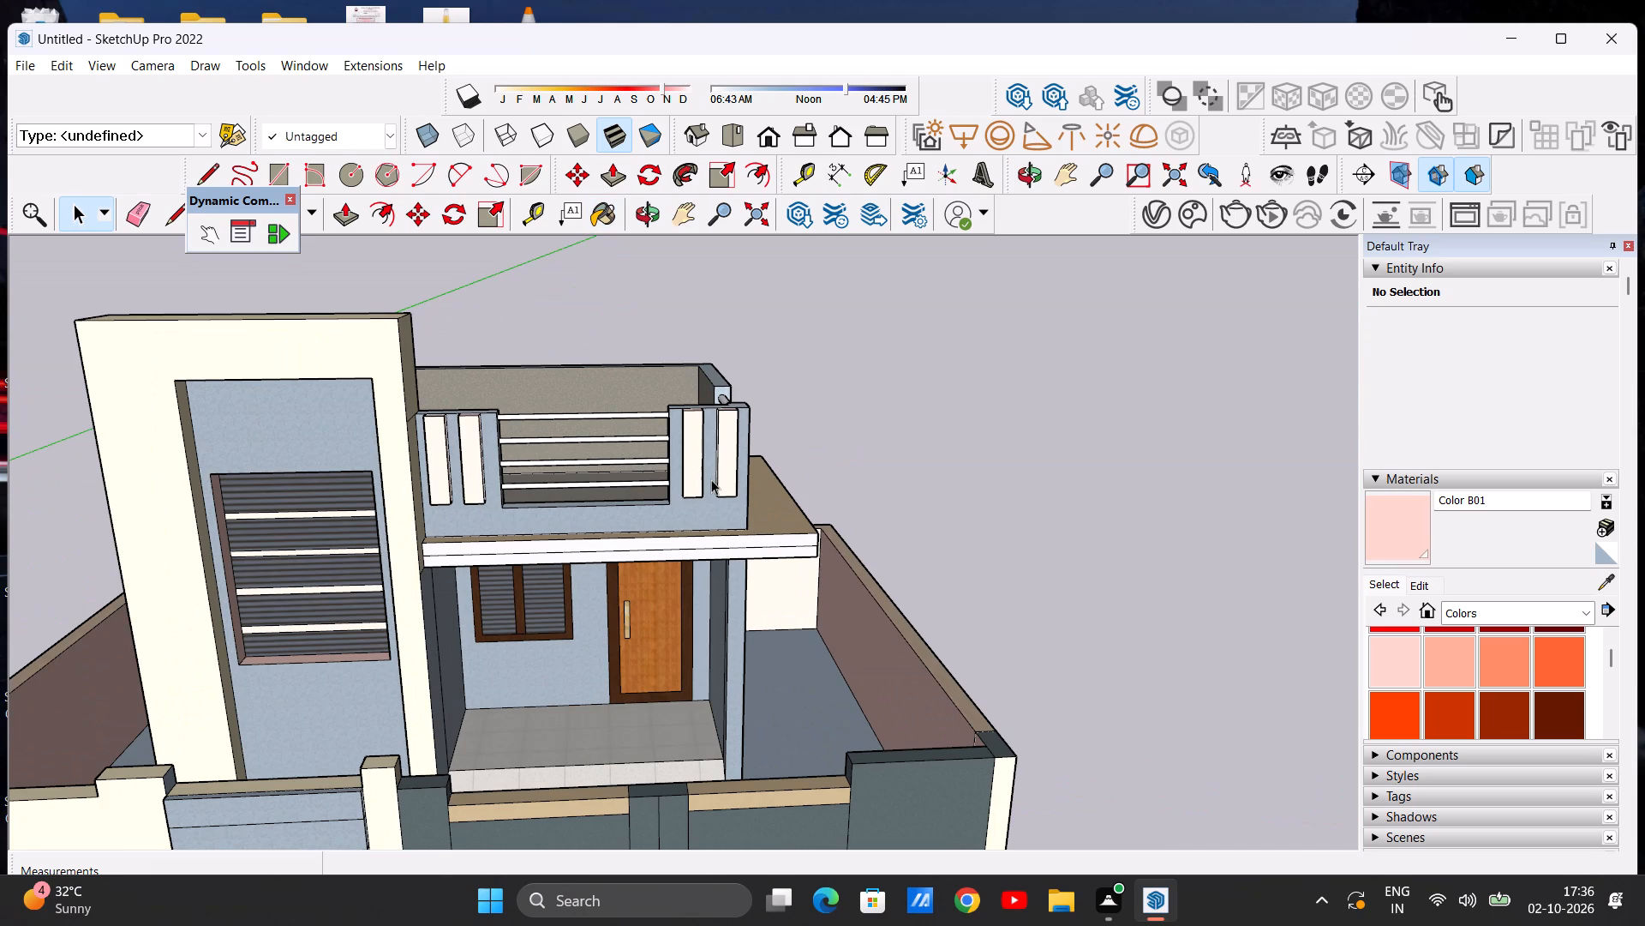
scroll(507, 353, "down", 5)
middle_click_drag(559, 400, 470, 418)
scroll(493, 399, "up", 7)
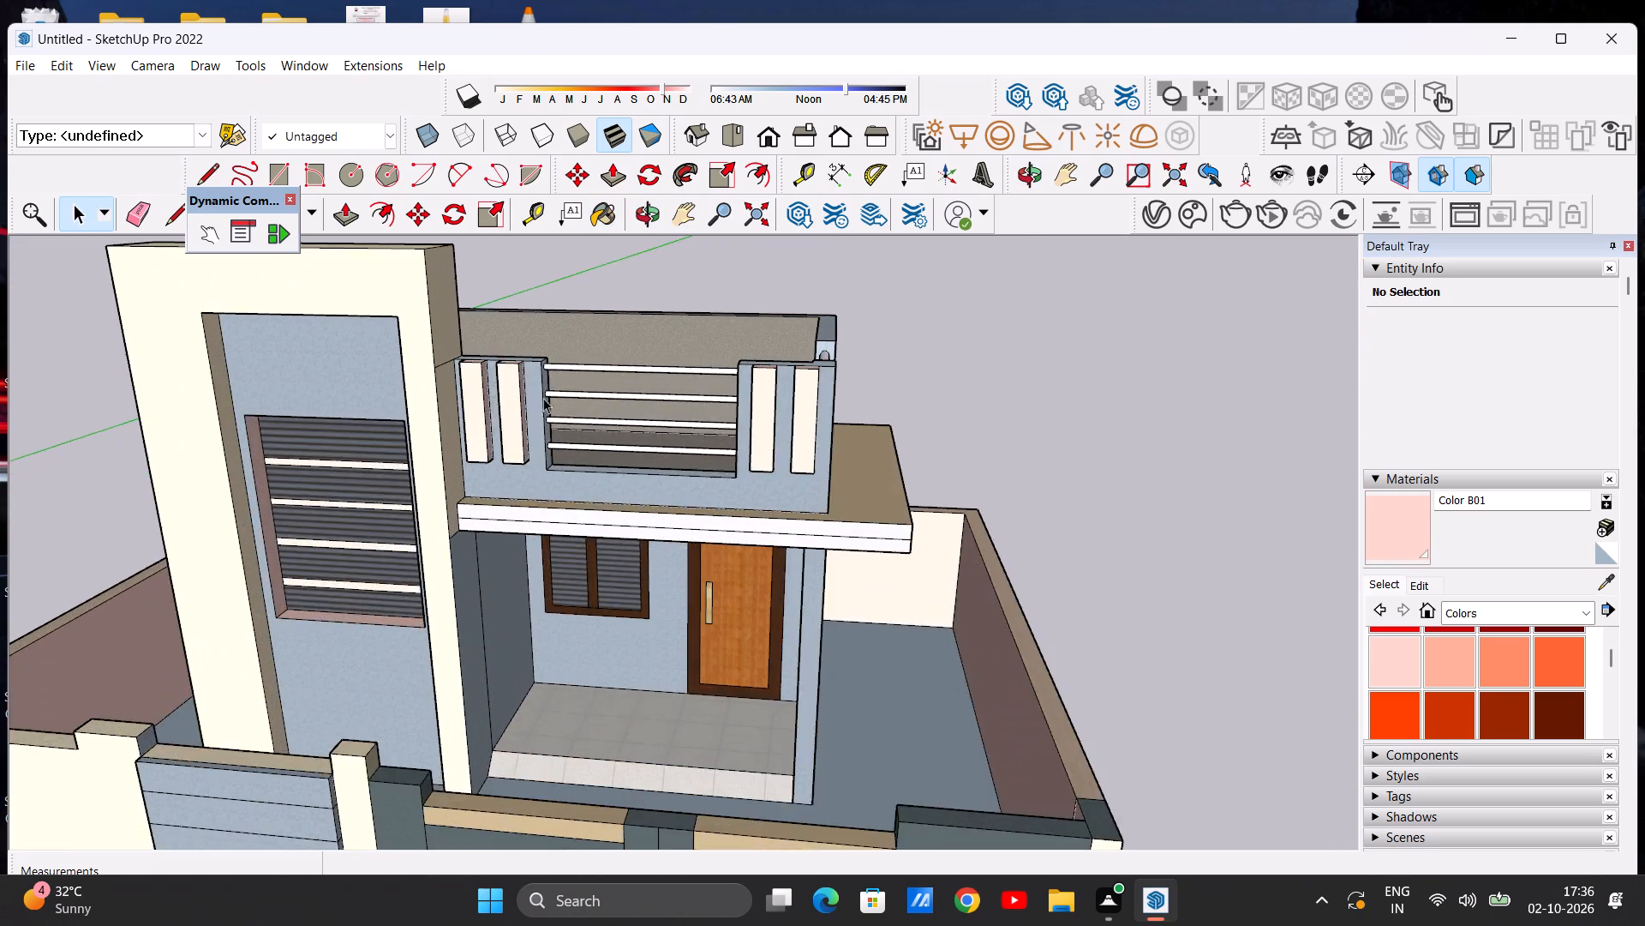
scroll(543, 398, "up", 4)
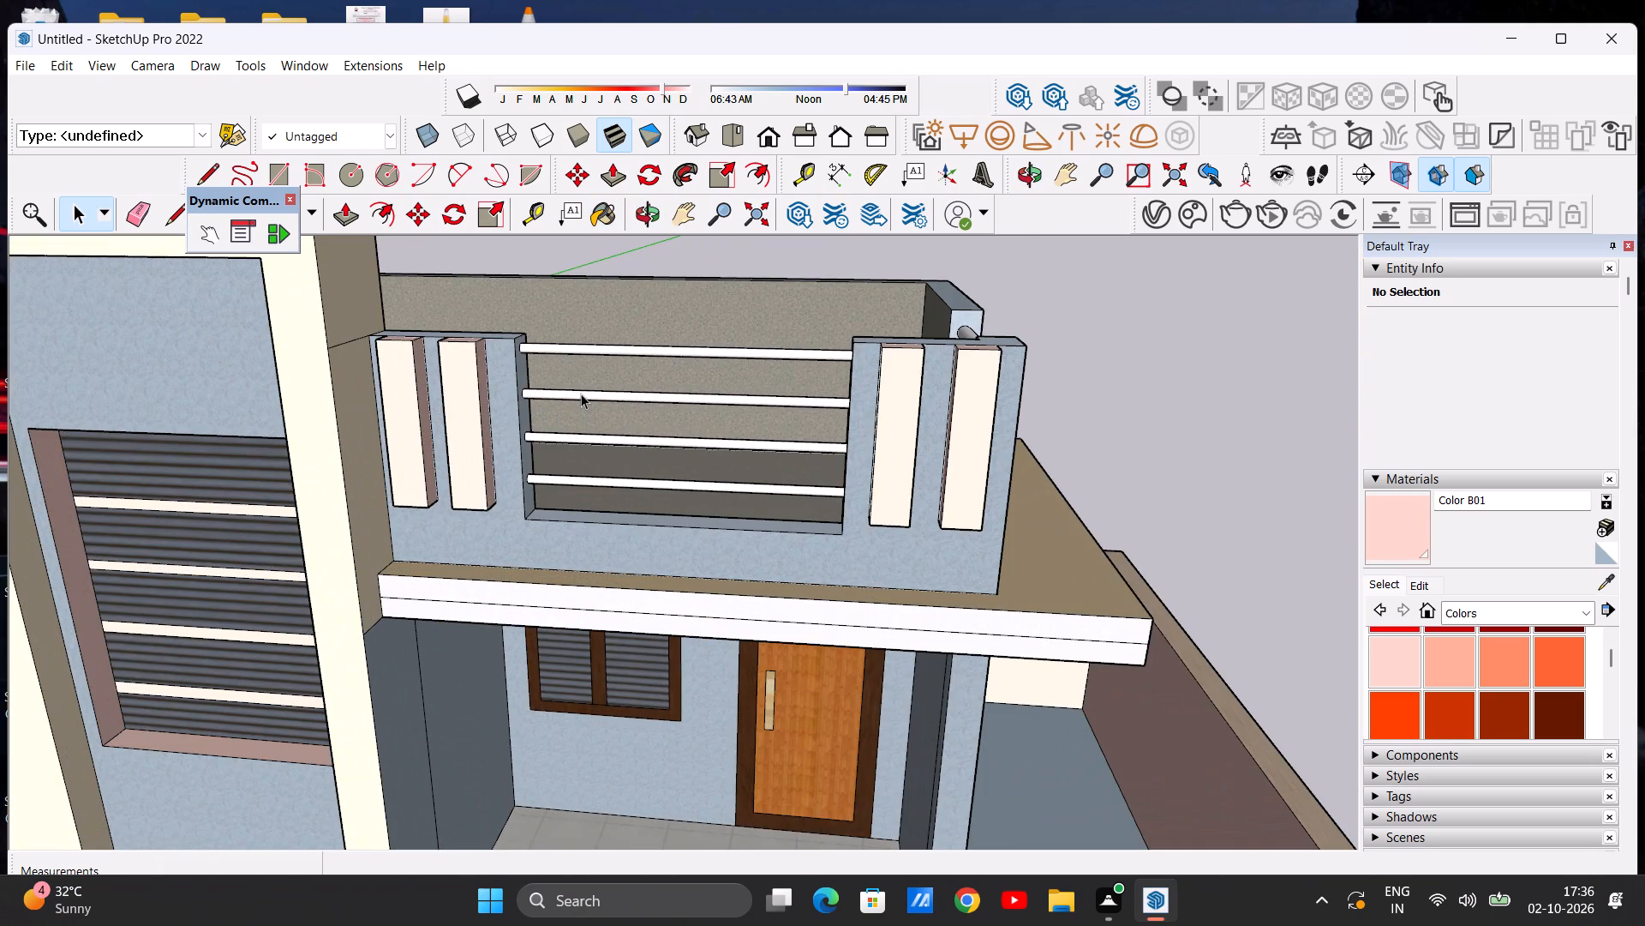
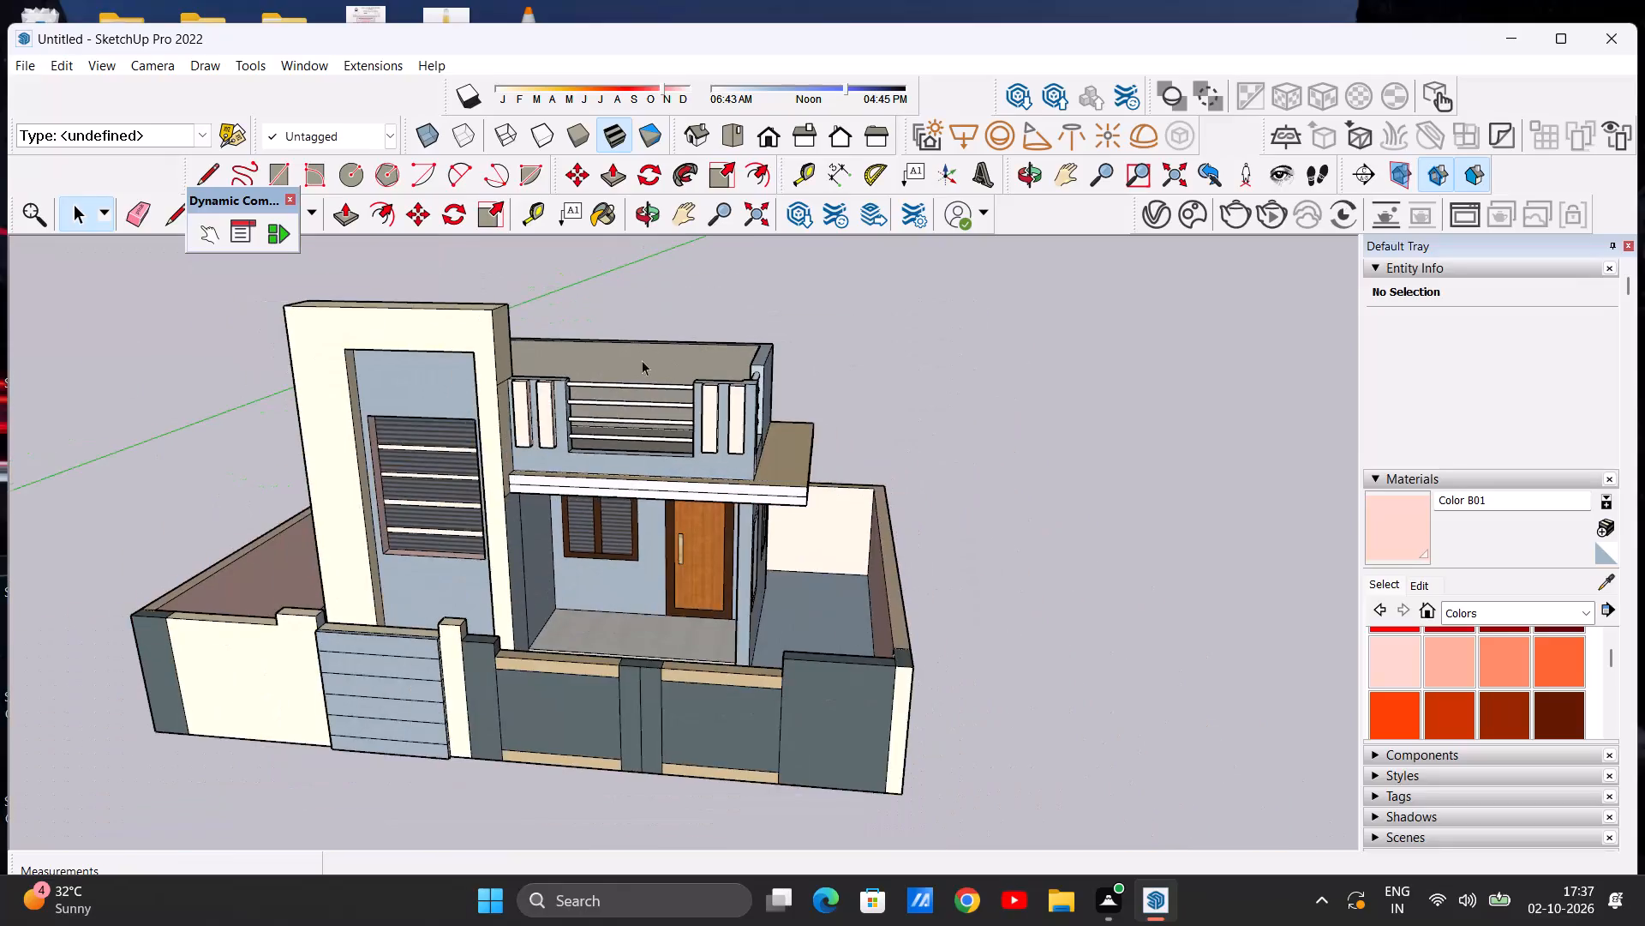
Examine the house's front, balcony and tower-side wall for surfaces that still need finishing.
scroll(570, 409, "up", 6)
middle_click_drag(595, 409, 620, 316)
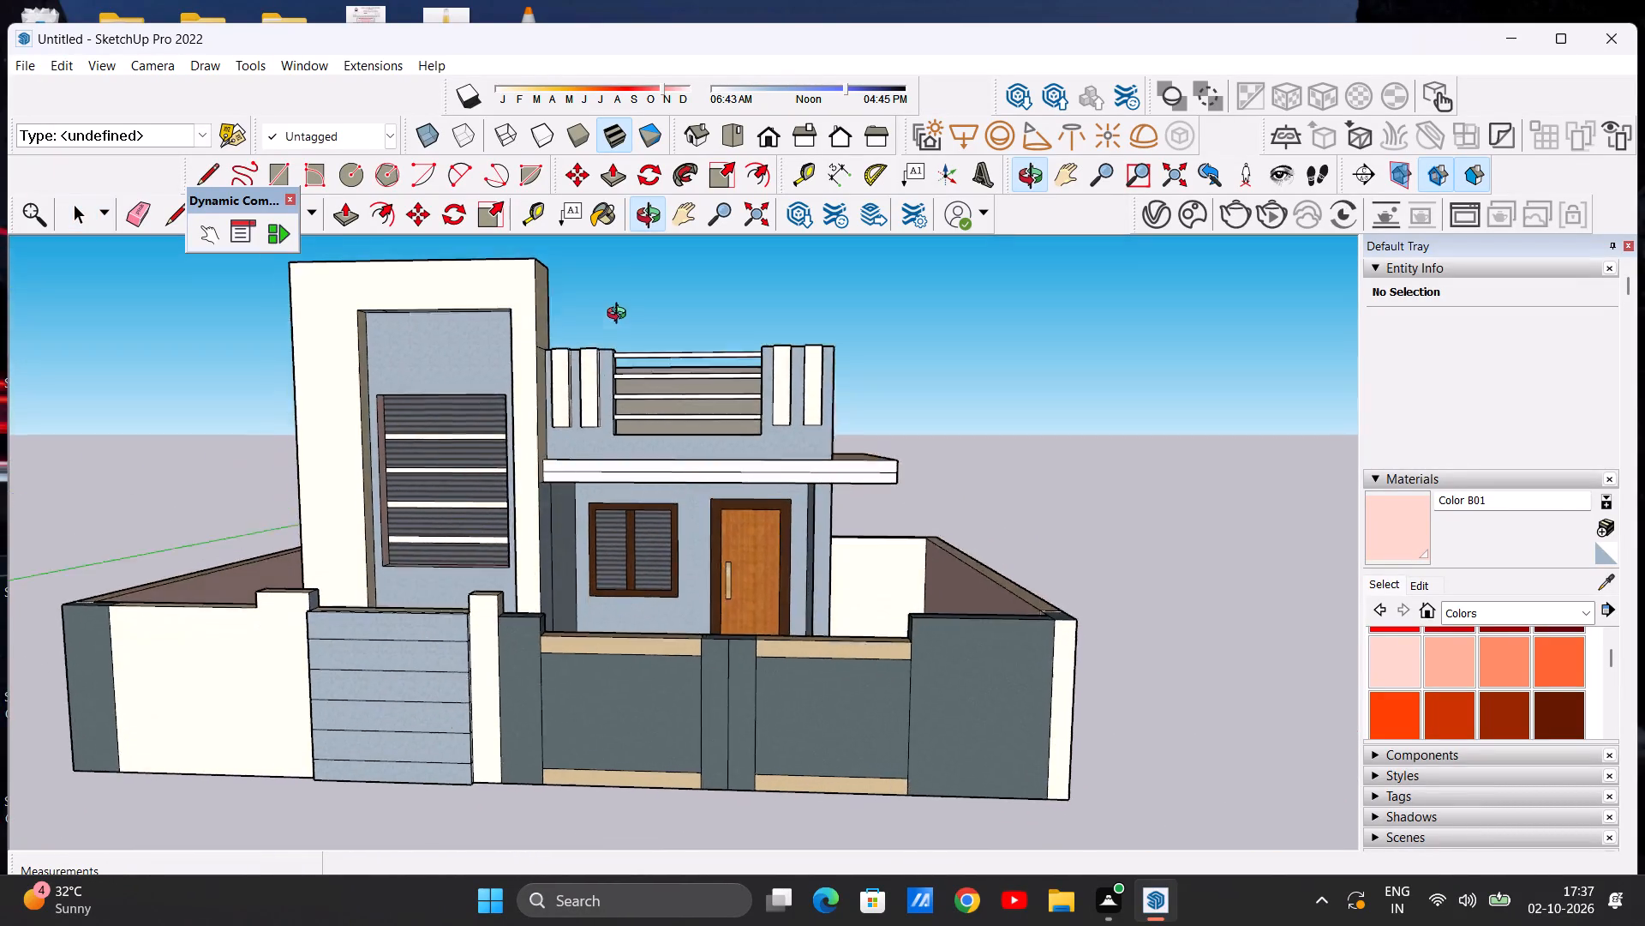
middle_click_drag(620, 316, 625, 283)
middle_click_drag(661, 546, 643, 628)
scroll(724, 599, "up", 1)
scroll(728, 599, "down", 5)
scroll(593, 550, "up", 6)
scroll(628, 544, "down", 6)
middle_click_drag(483, 520, 606, 508)
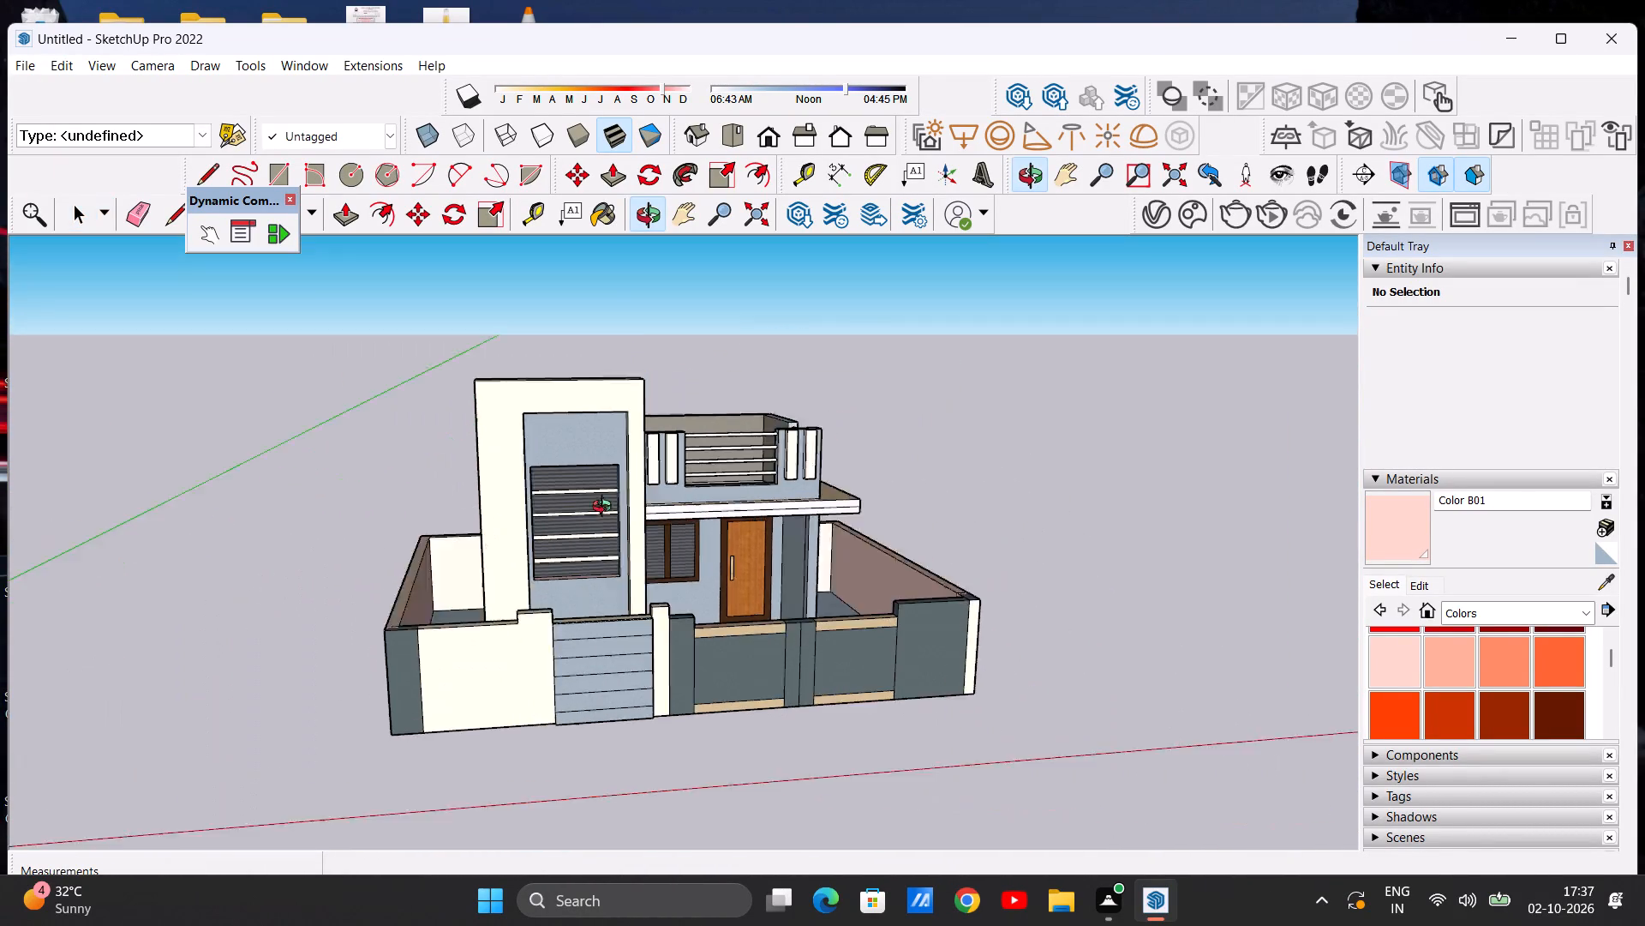
middle_click_drag(606, 508, 823, 541)
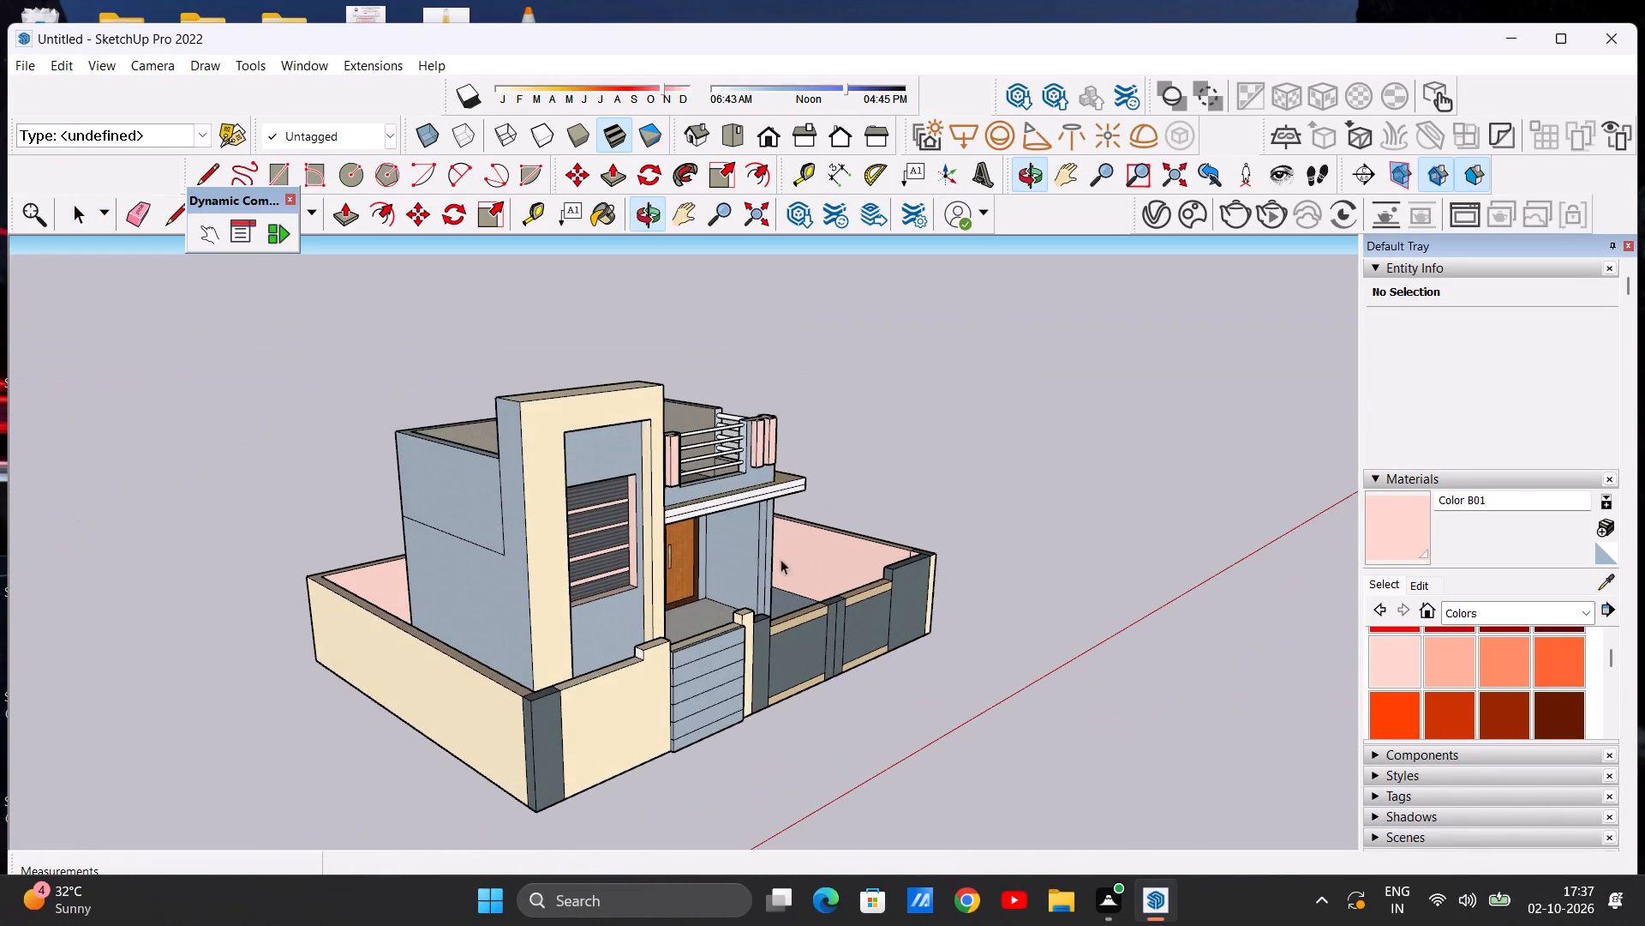
Erase the leftover vertical and sloping edges dividing the tower-side outer wall so it becomes one plain surface.
scroll(578, 557, "up", 2)
scroll(551, 539, "down", 4)
scroll(483, 548, "up", 8)
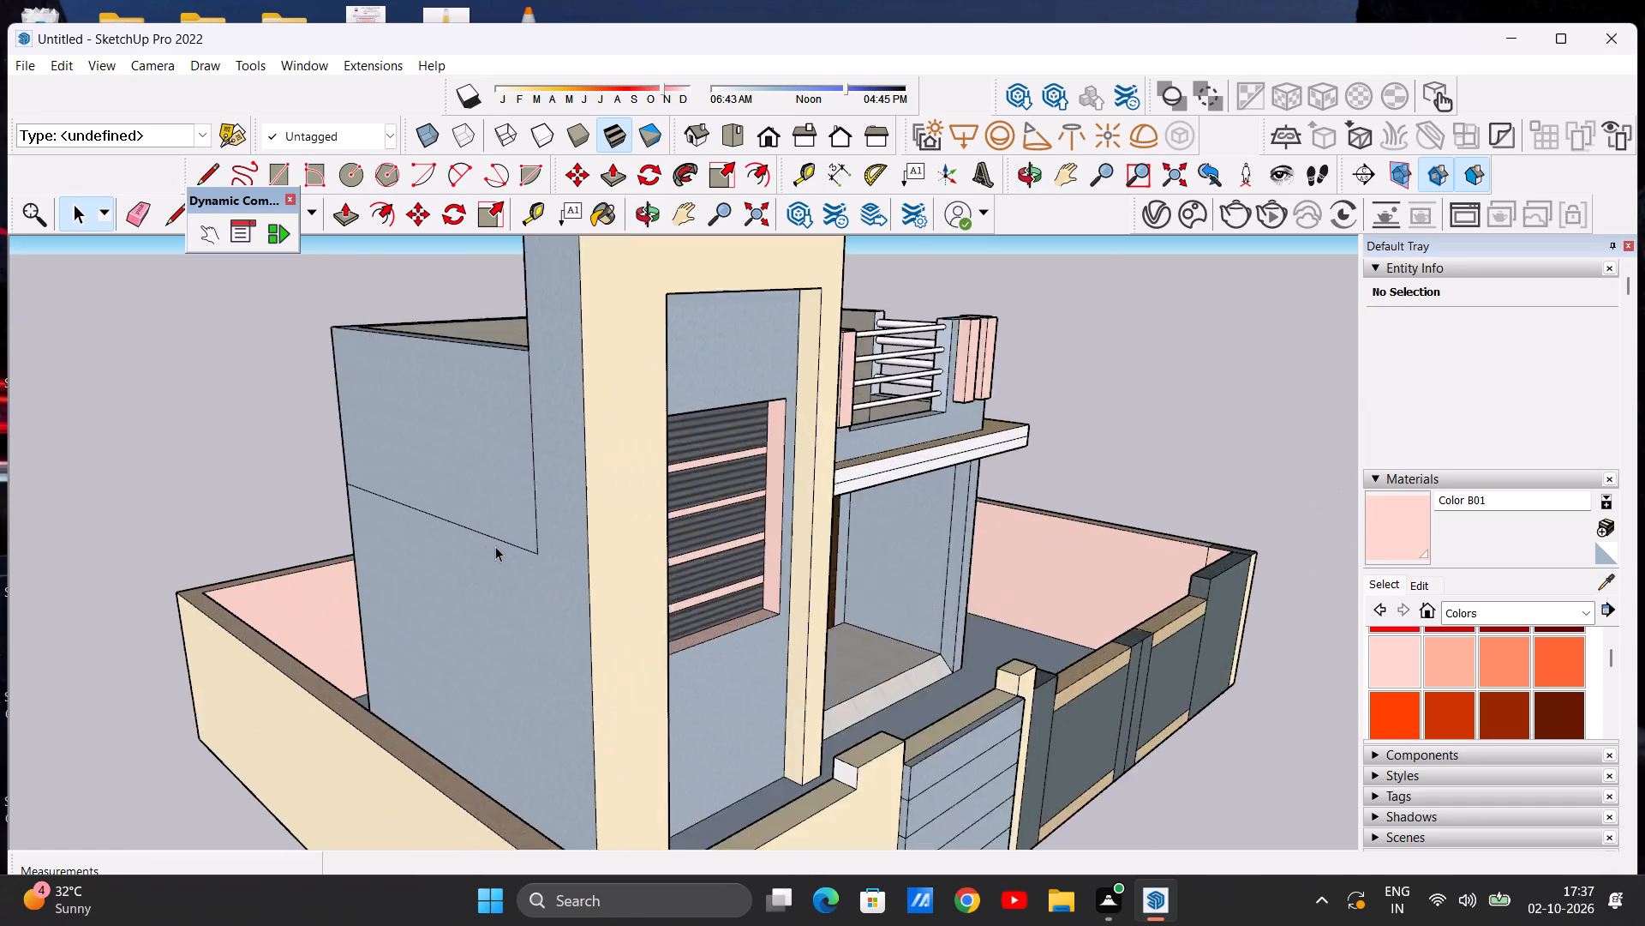
scroll(495, 546, "up", 3)
scroll(528, 451, "down", 14)
scroll(538, 371, "up", 3)
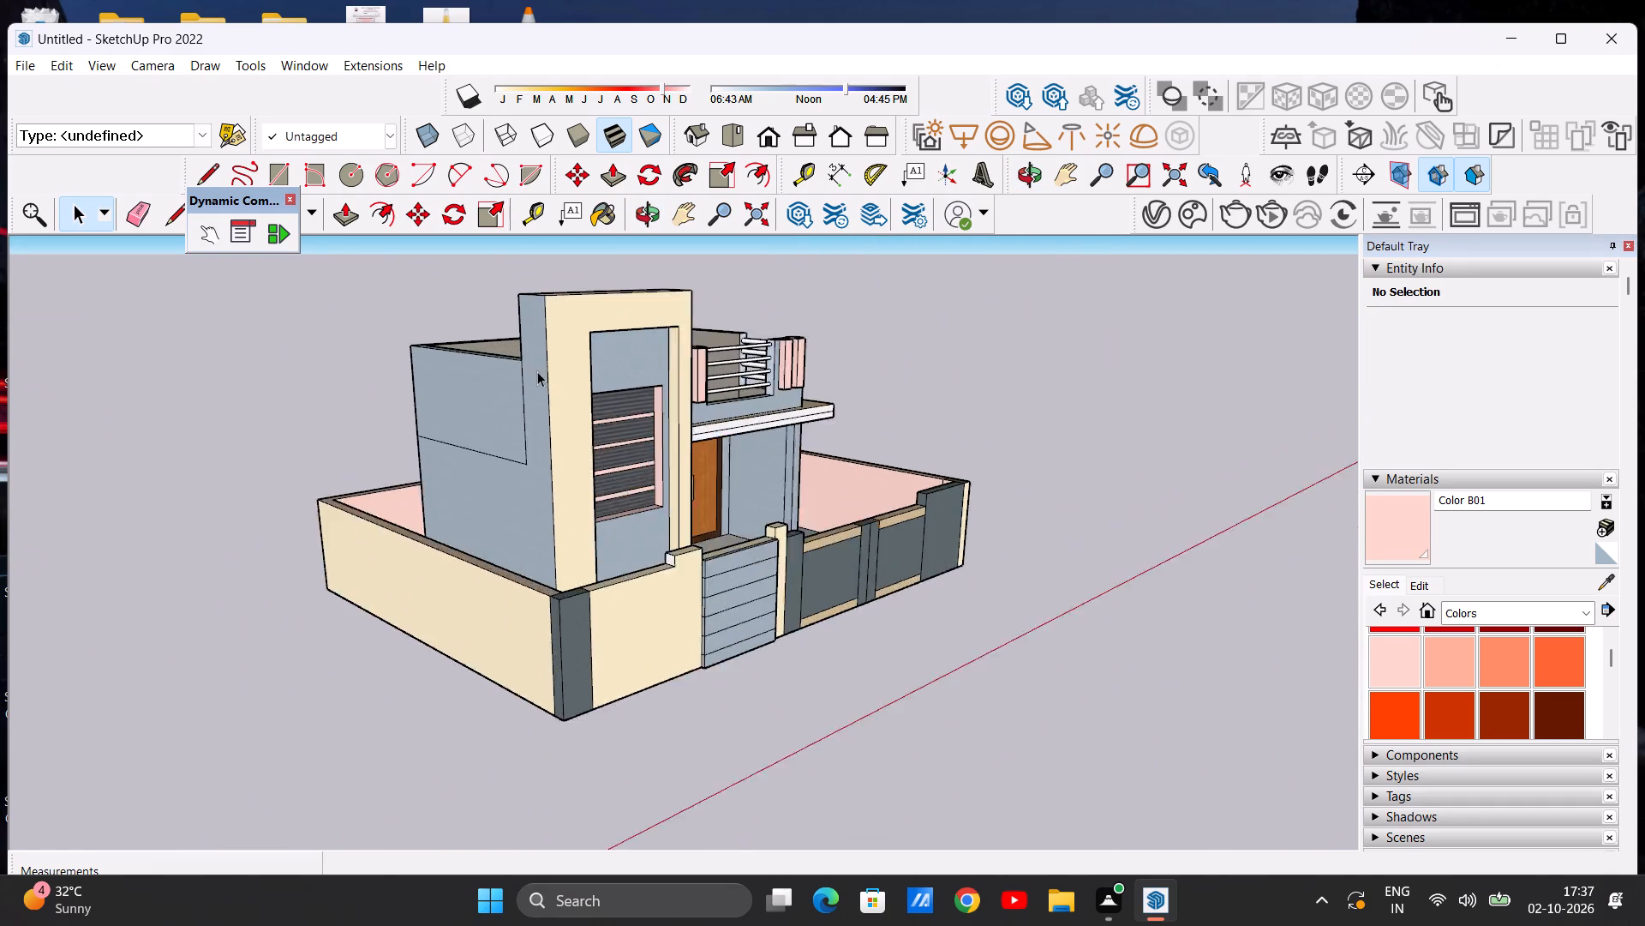
scroll(537, 371, "up", 4)
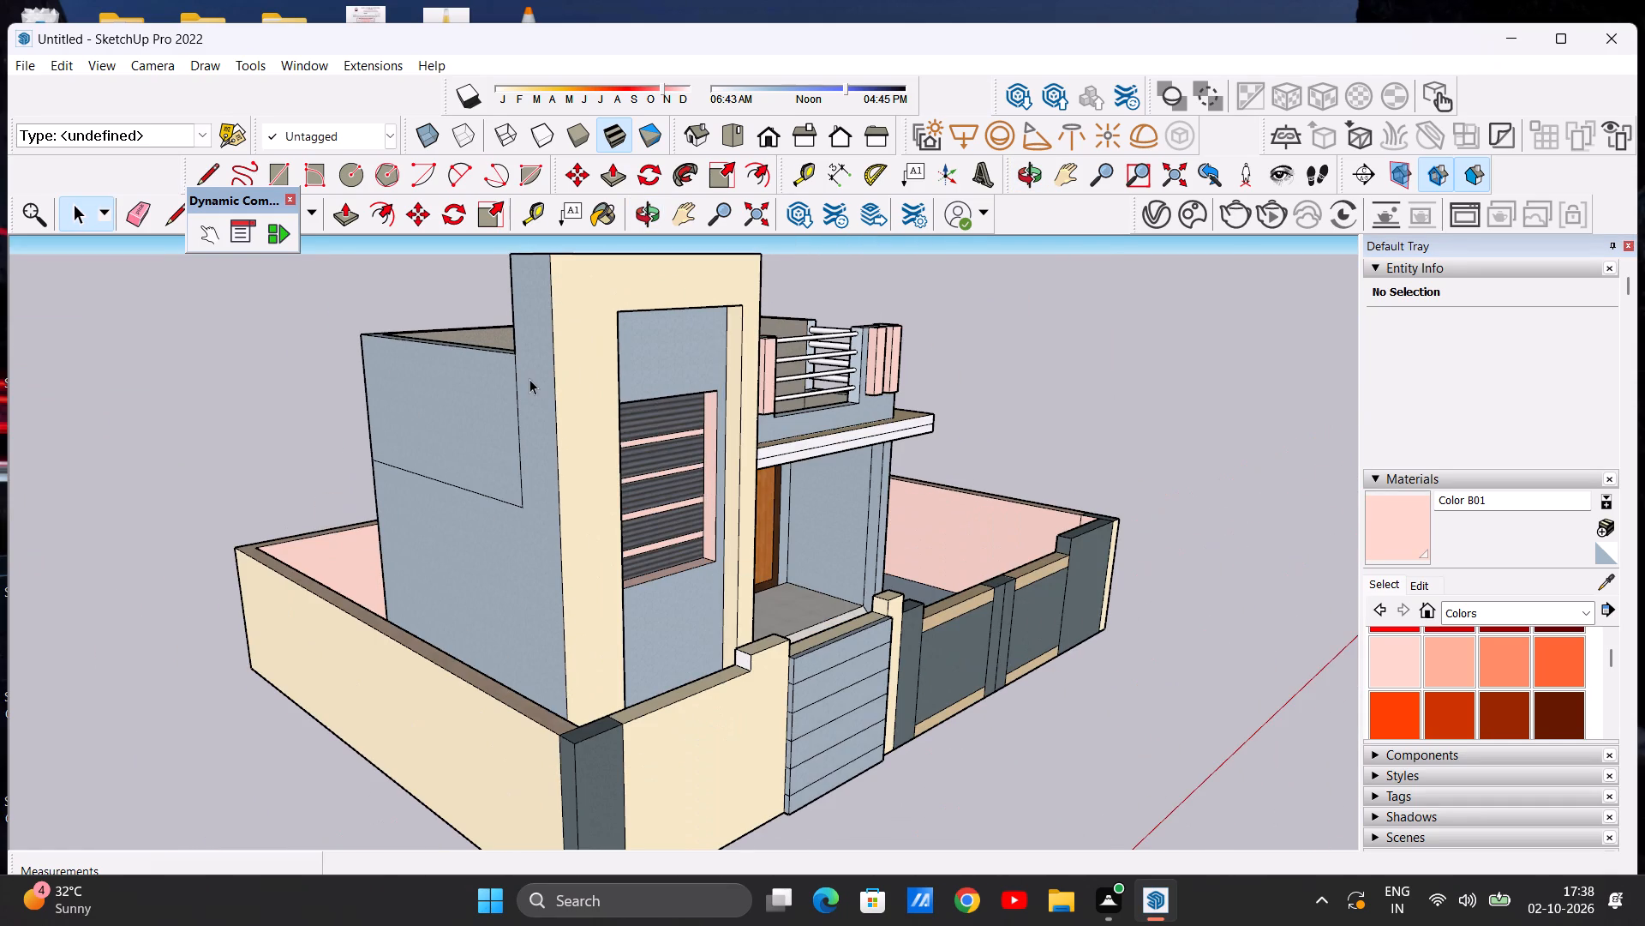
scroll(516, 409, "down", 4)
scroll(478, 421, "up", 8)
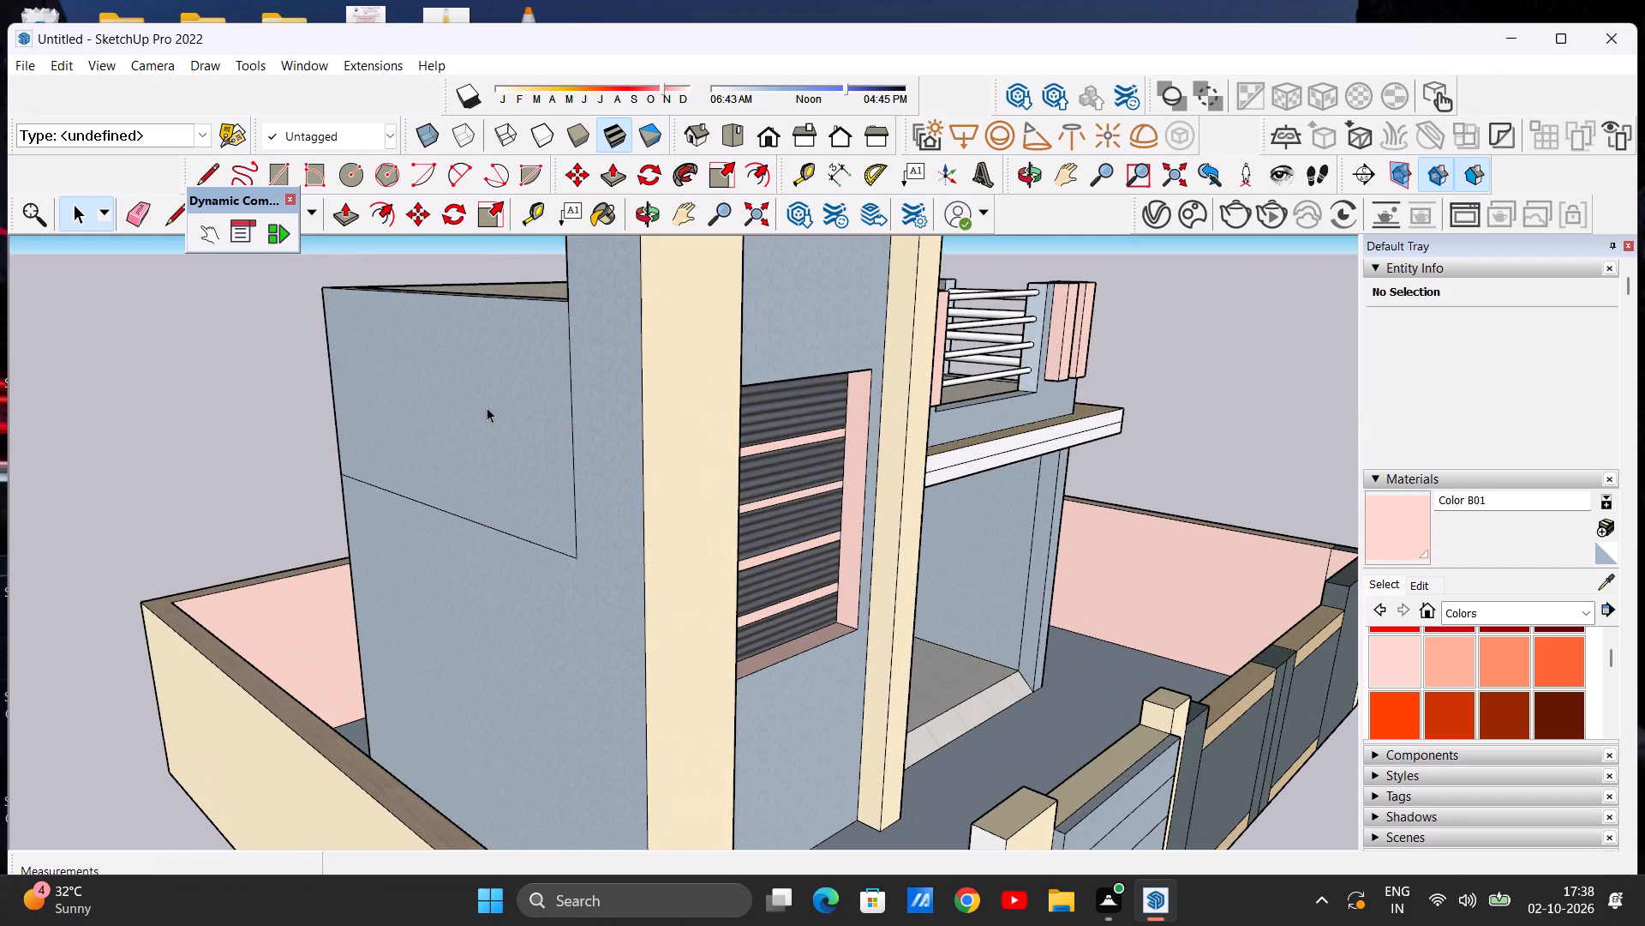
key("e")
scroll(608, 480, "up", 2)
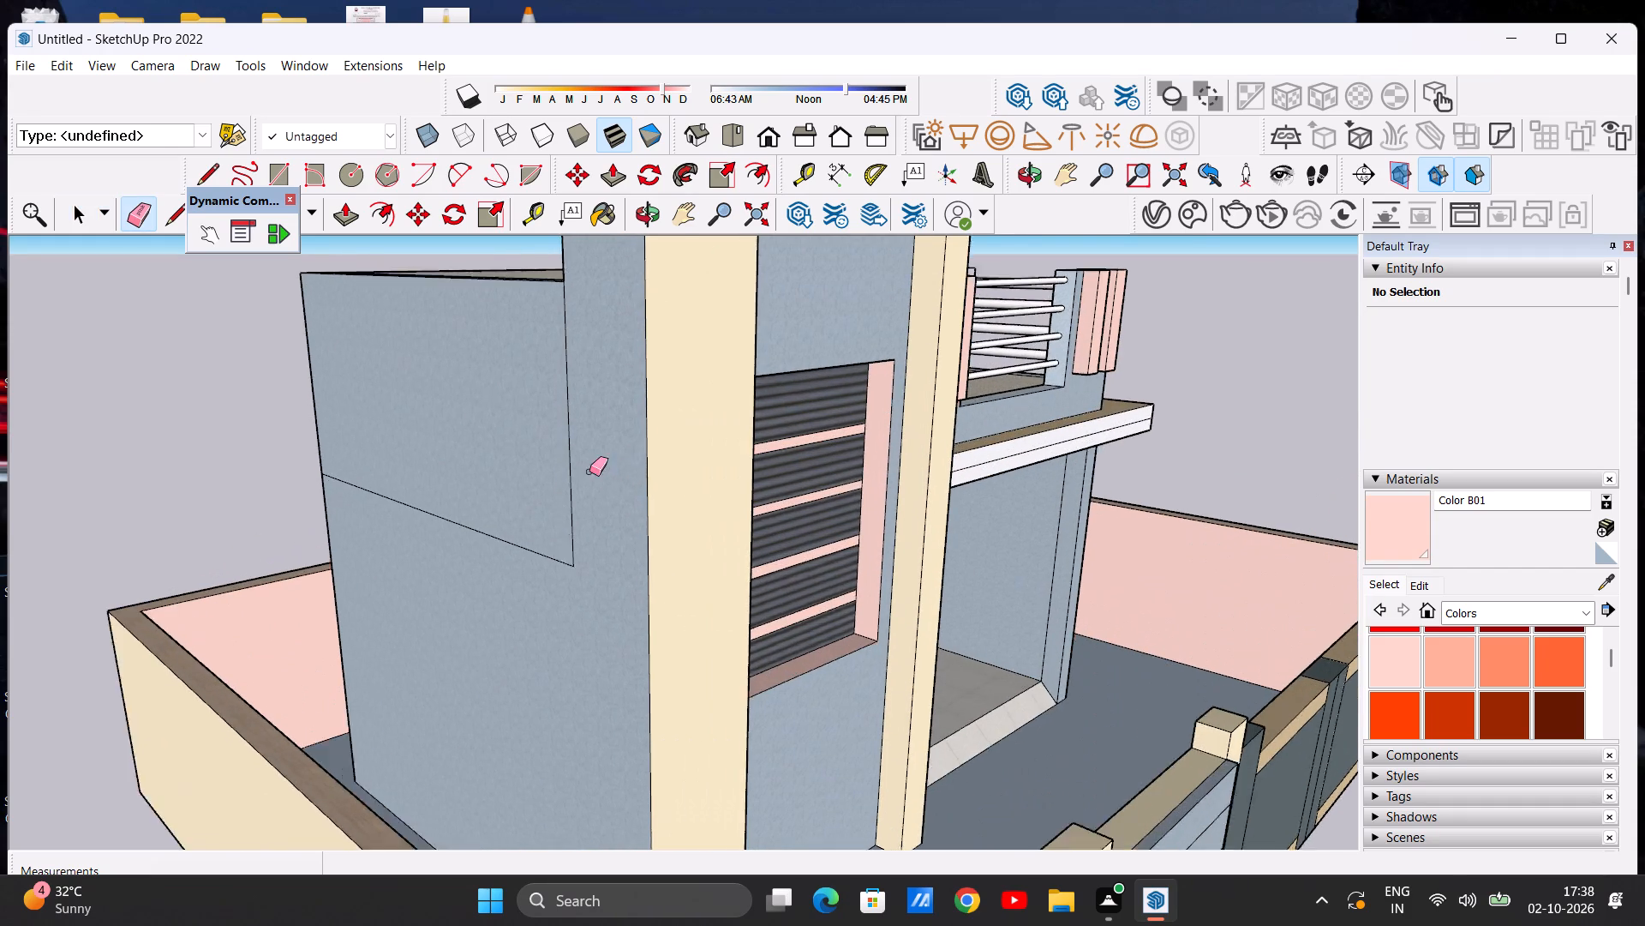
scroll(589, 472, "up", 3)
left_click_drag(549, 413, 575, 421)
left_click_drag(524, 577, 529, 609)
scroll(526, 452, "down", 13)
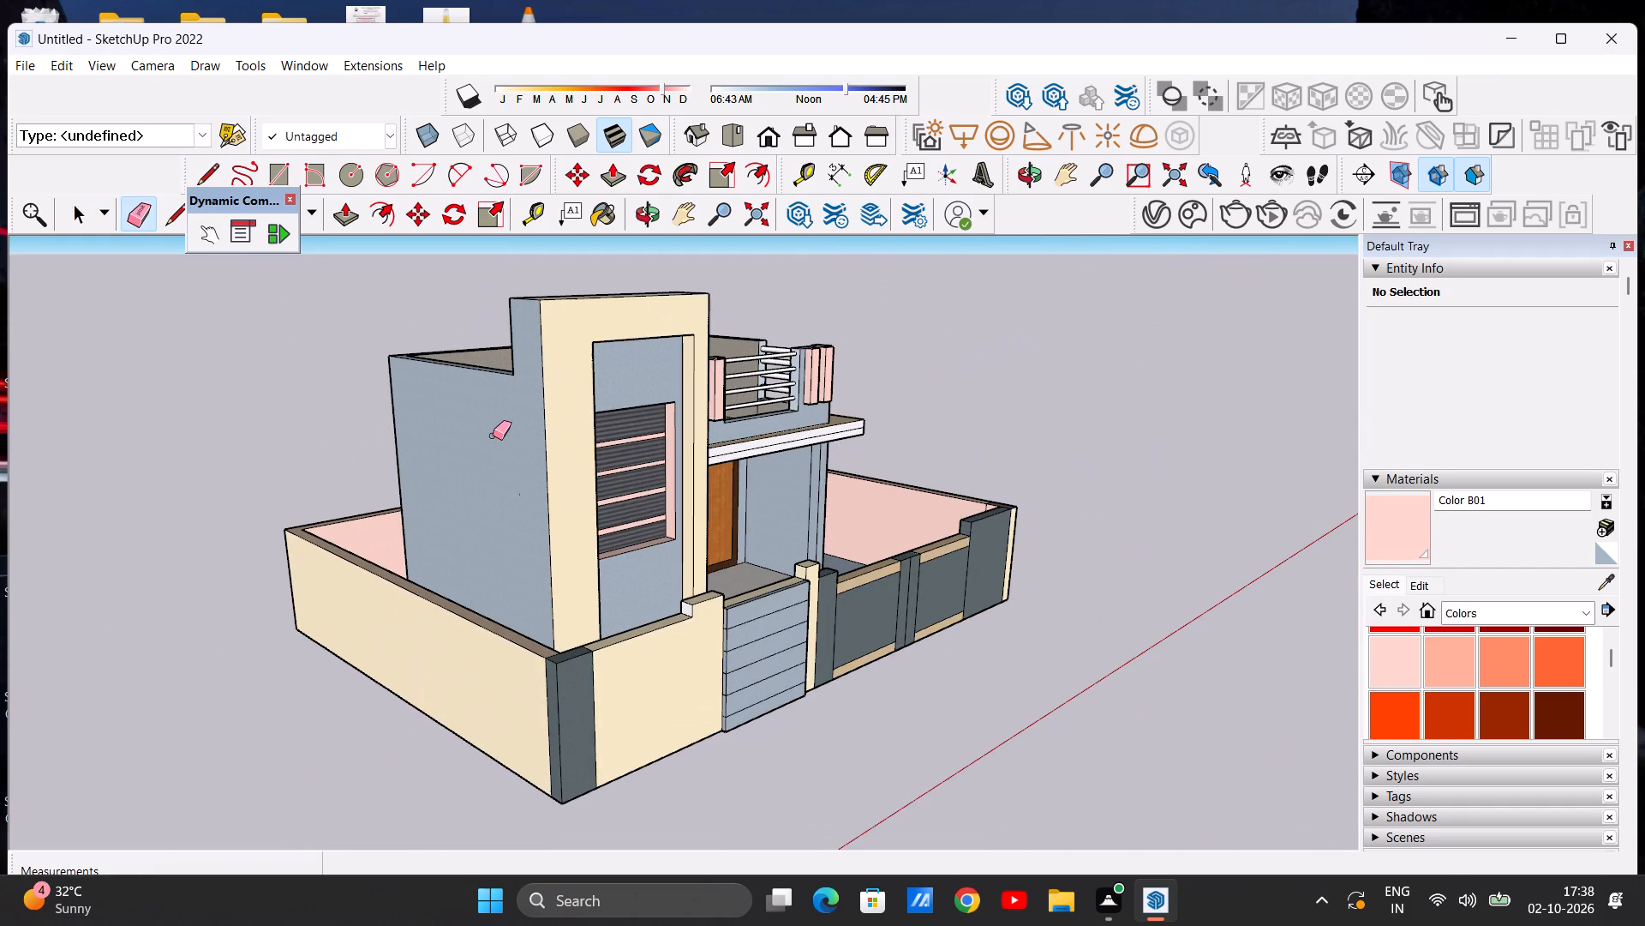
Examine the porch, side door and window, and compound walls from several angles for faces still lacking a finish.
scroll(493, 432, "down", 2)
scroll(465, 420, "up", 6)
middle_click_drag(695, 501, 249, 367)
middle_click_drag(635, 464, 522, 486)
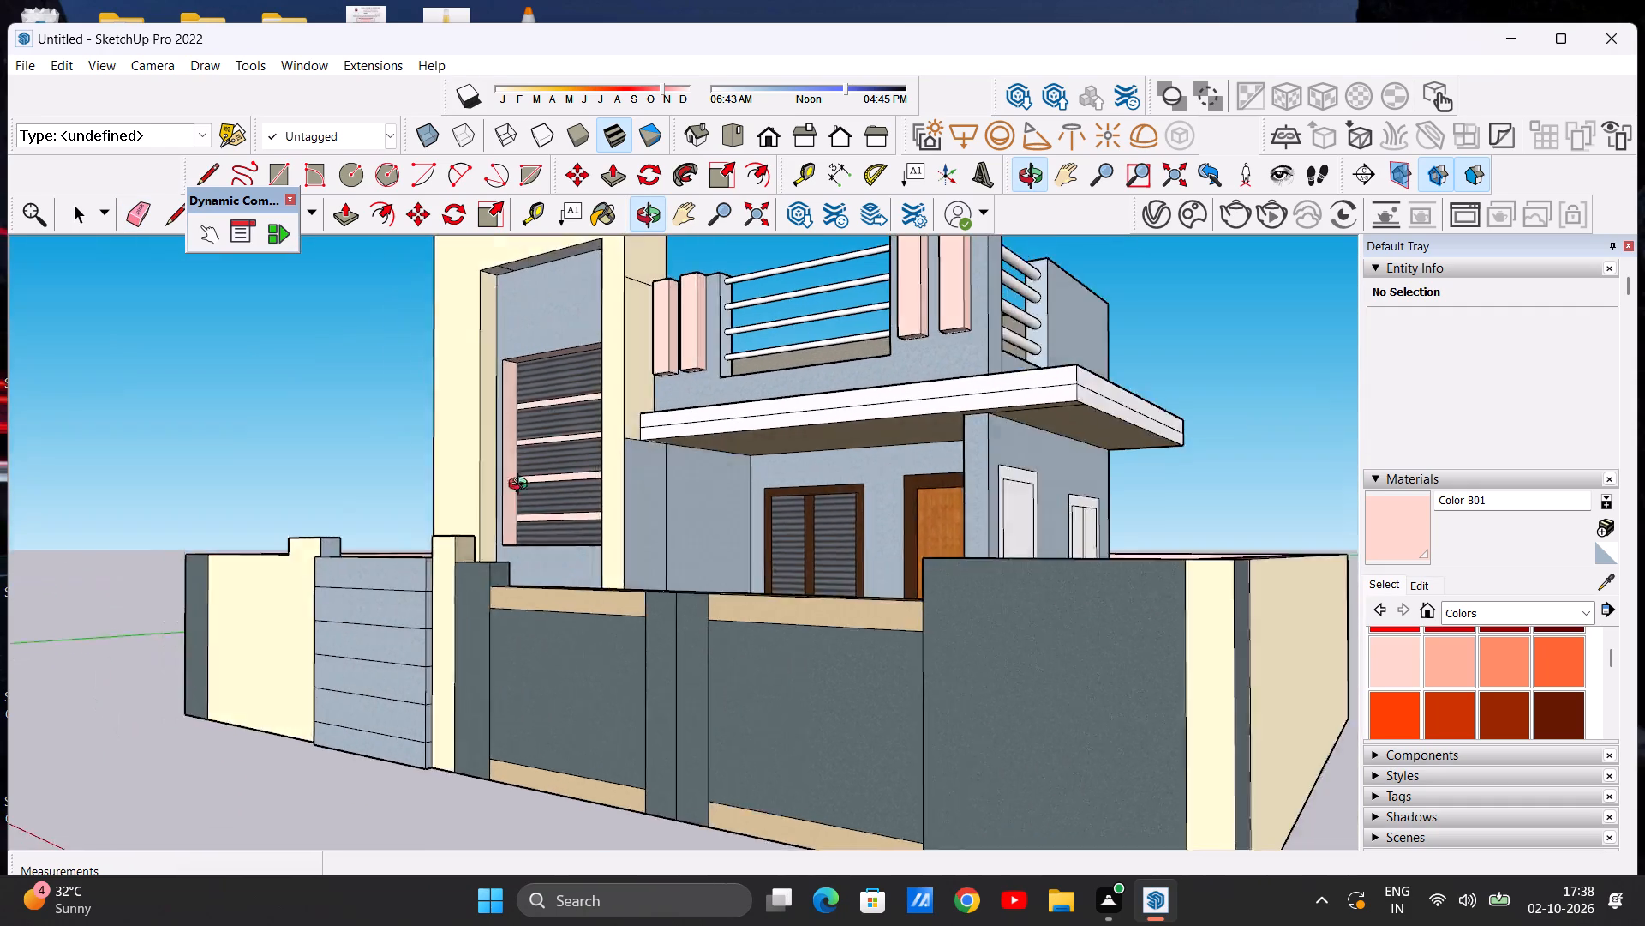
middle_click_drag(522, 486, 503, 543)
scroll(557, 520, "down", 7)
scroll(821, 527, "up", 11)
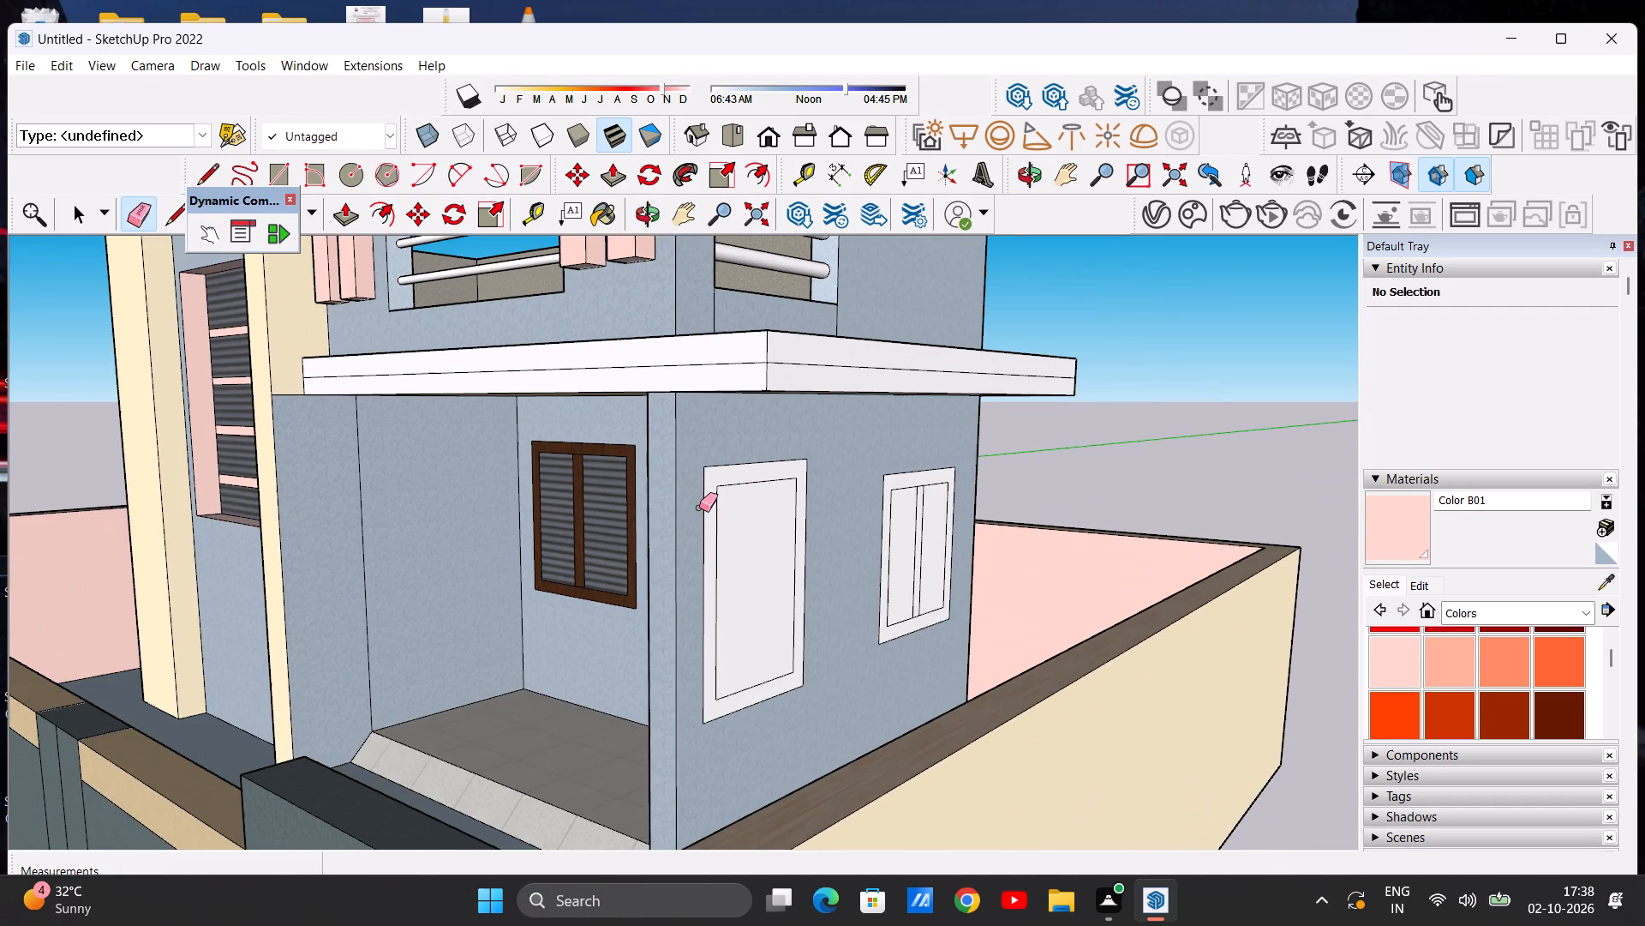
key("space")
scroll(698, 436, "down", 7)
middle_click_drag(661, 479, 475, 534)
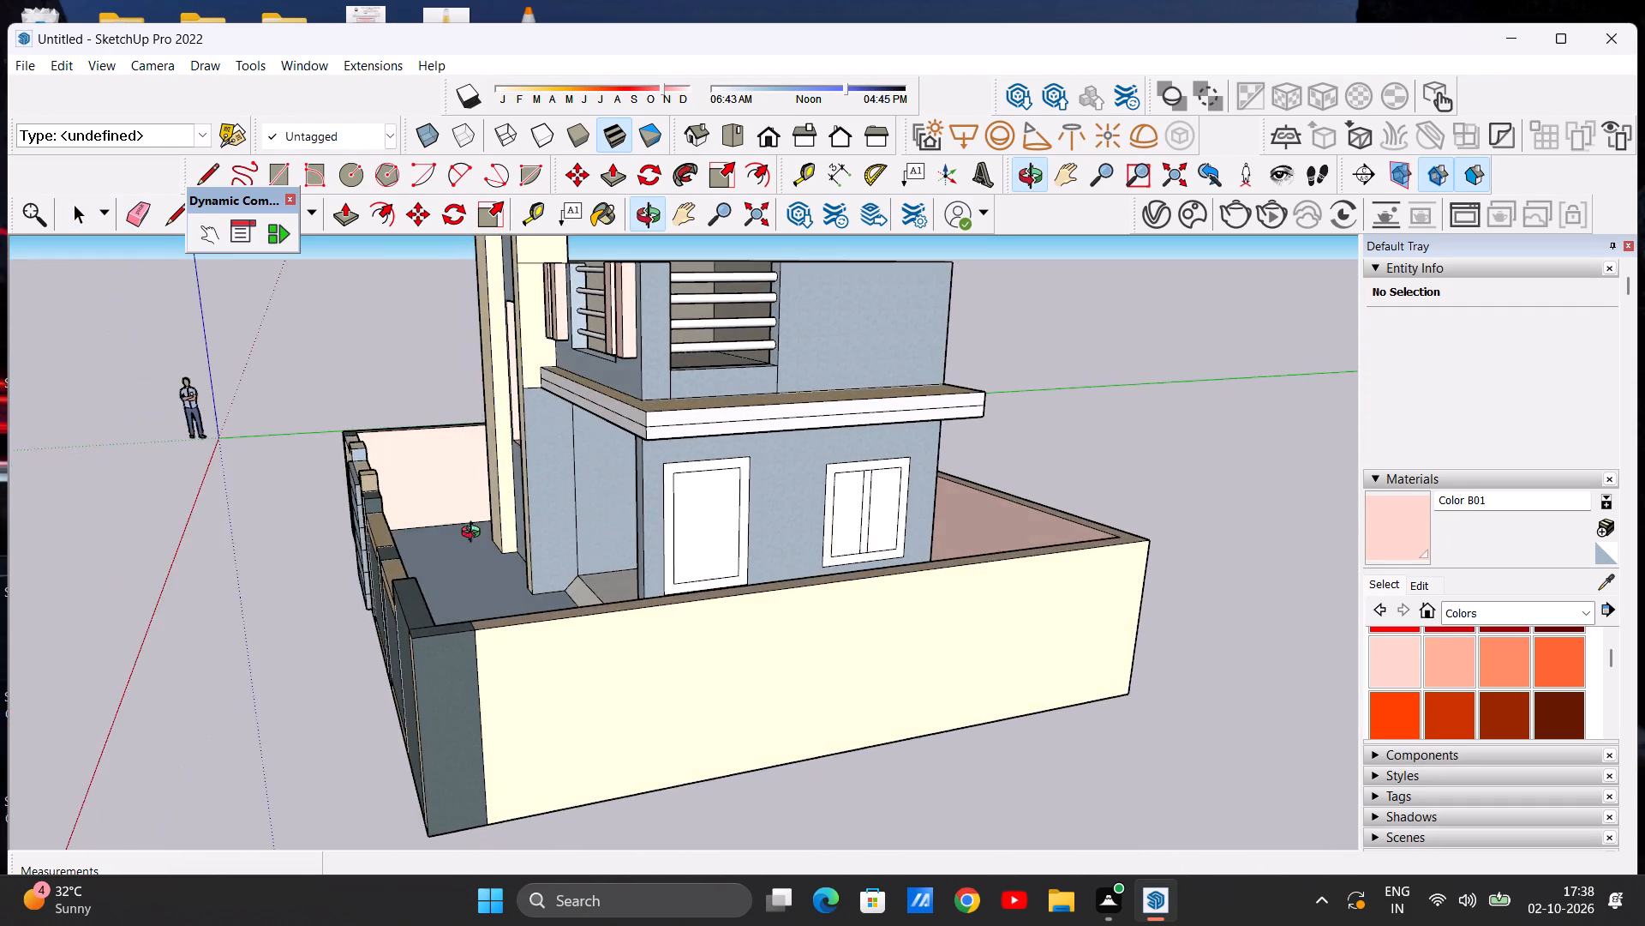
middle_click_drag(475, 534, 991, 537)
middle_click_drag(775, 521, 701, 618)
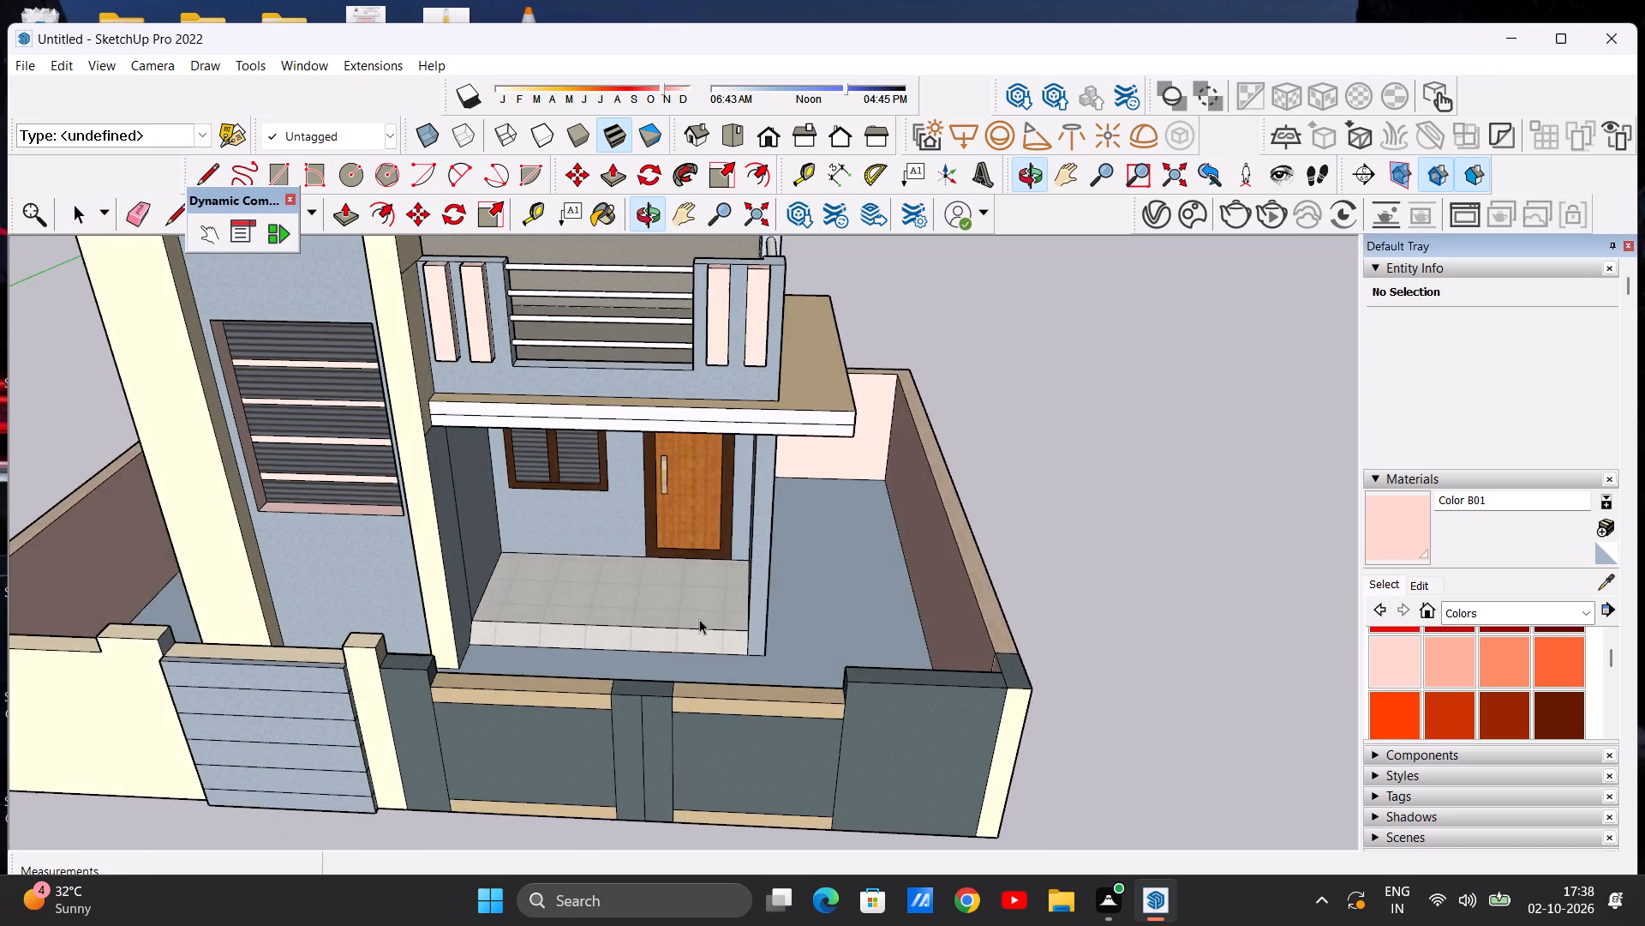
scroll(814, 516, "down", 8)
scroll(503, 509, "up", 5)
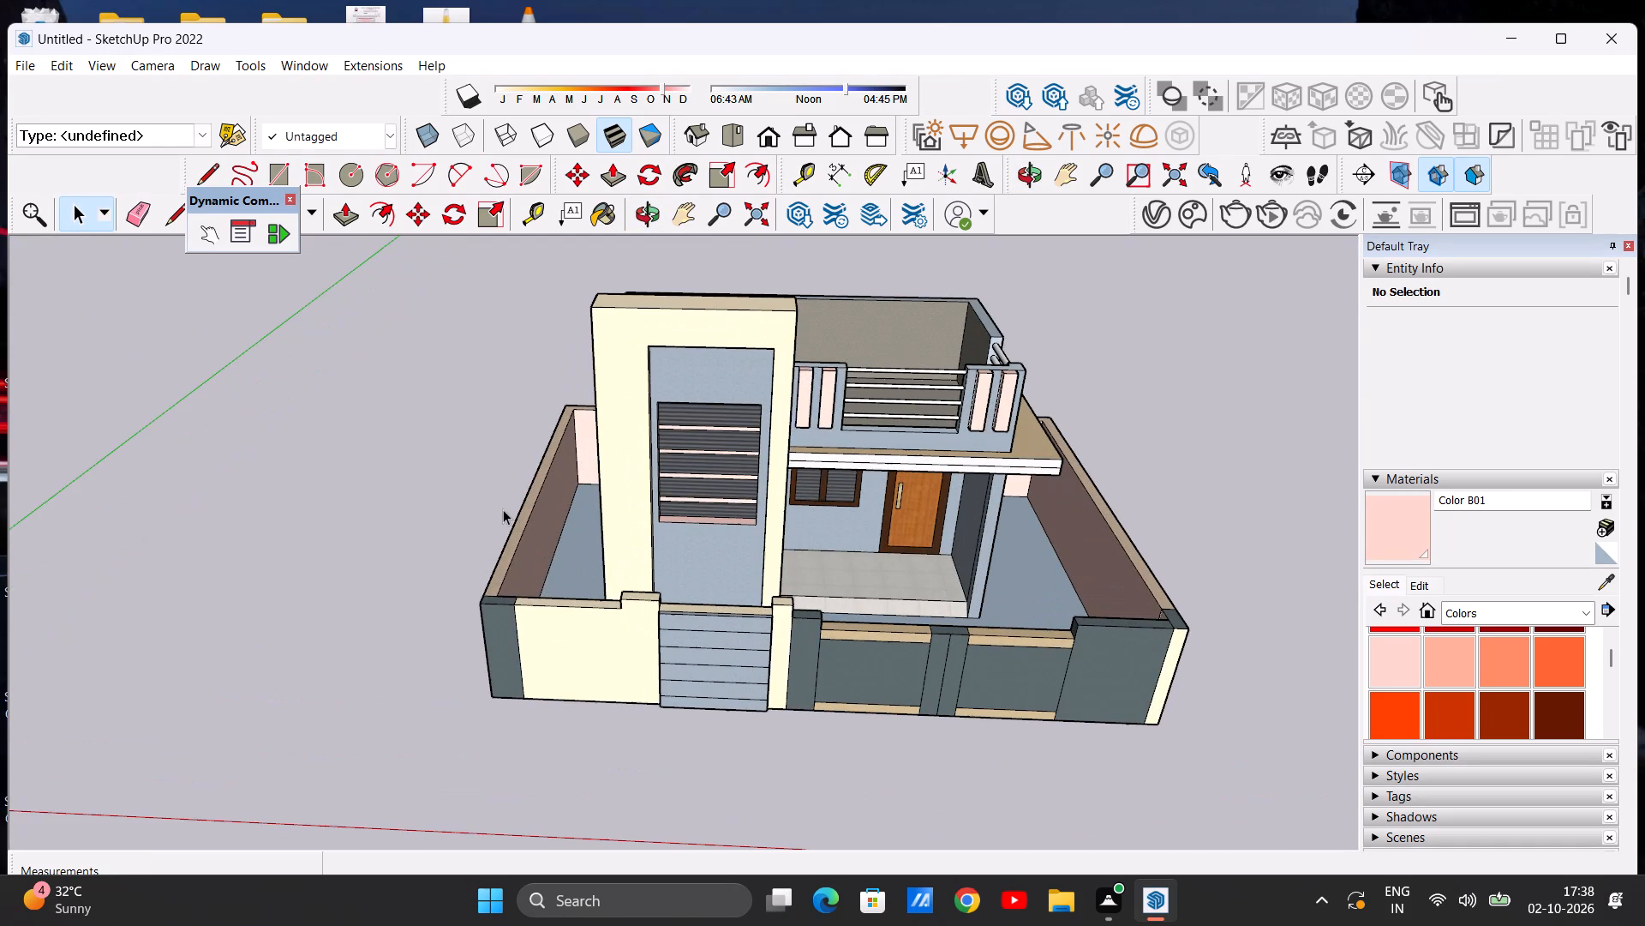
scroll(570, 479, "down", 3)
middle_click_drag(587, 523, 526, 479)
scroll(575, 505, "up", 4)
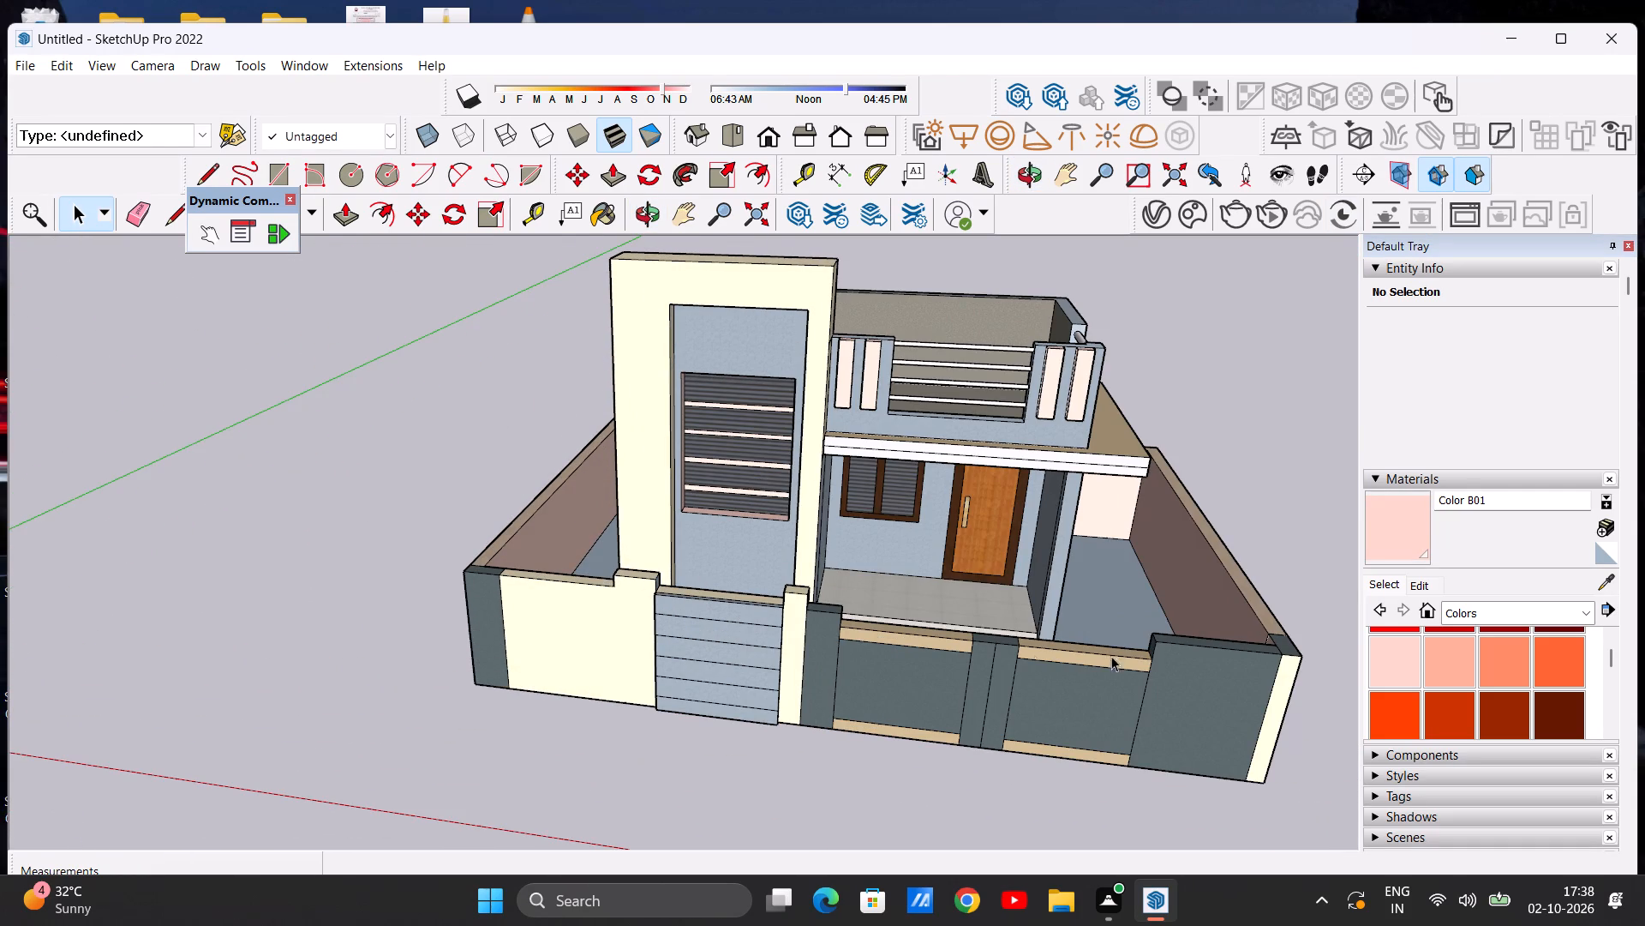
Paint the inner face of the tower-side compound wall with Formica Laminate Light from the Synthetic Surfaces collection.
left_click(1380, 586)
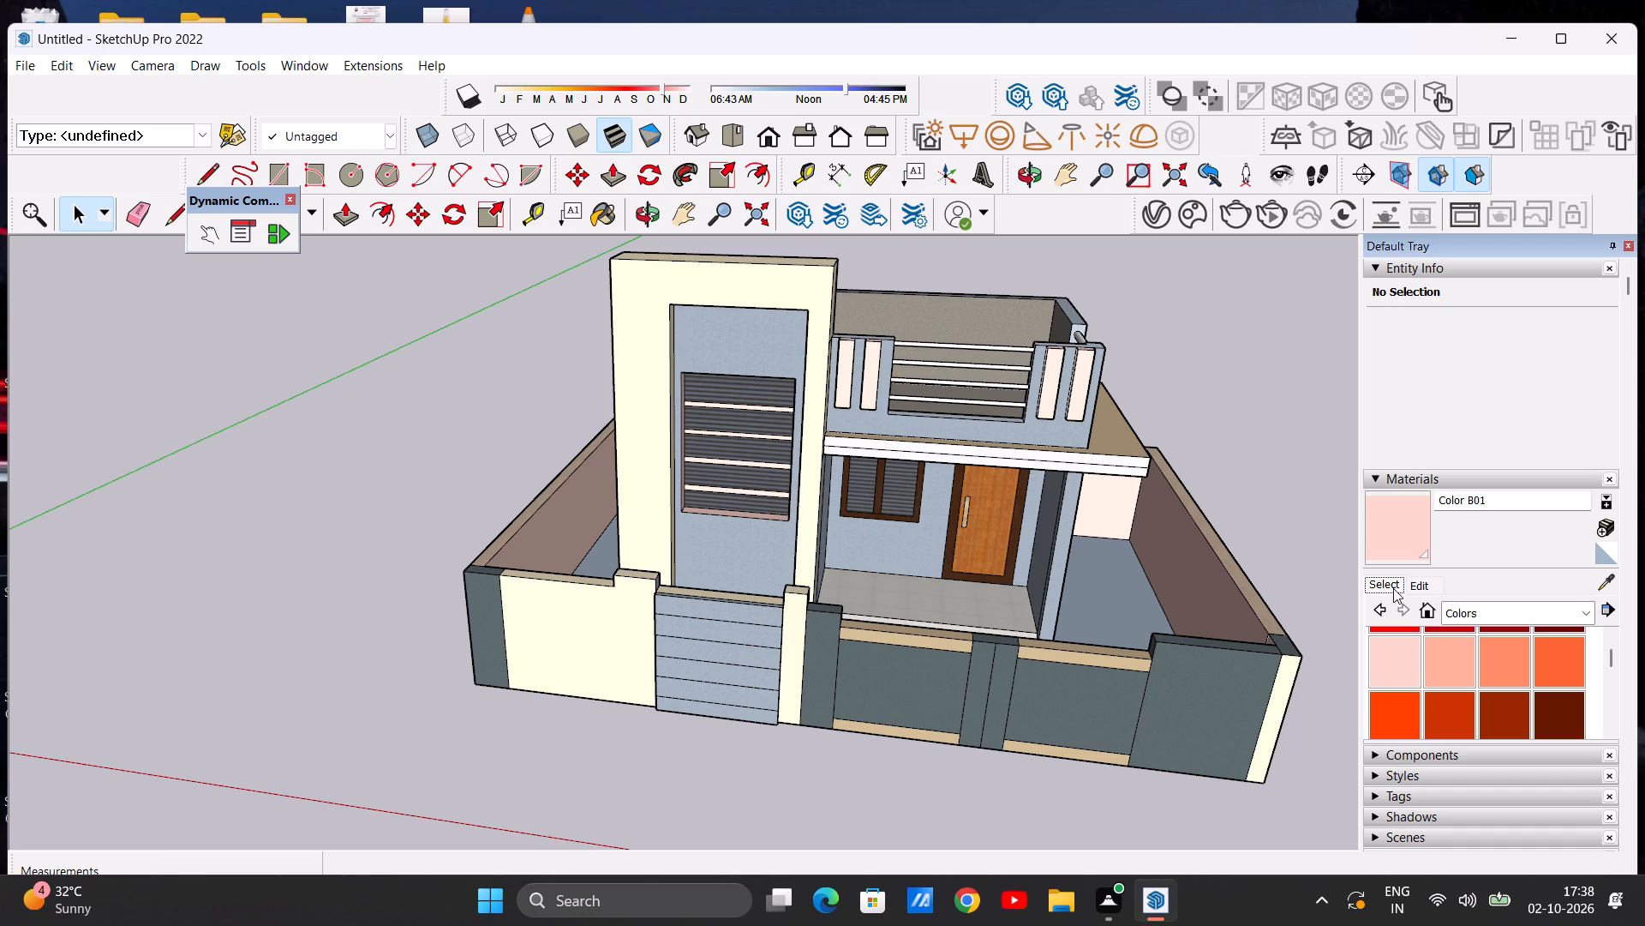
left_click(1377, 585)
scroll(1484, 628, "down", 3)
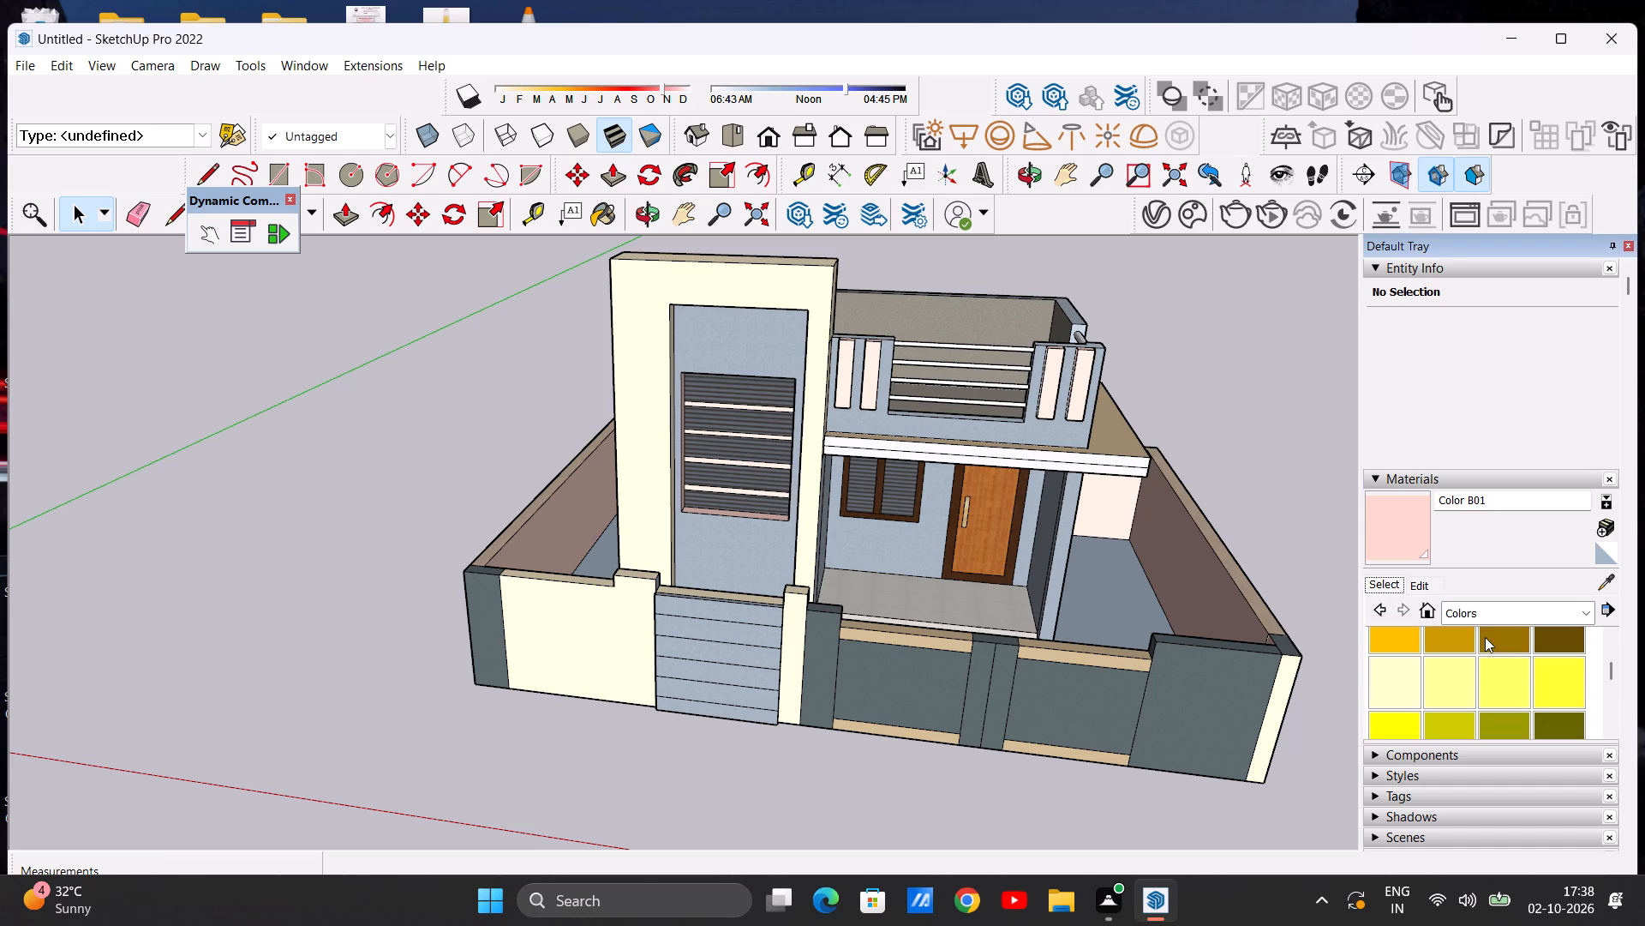
left_click(1587, 617)
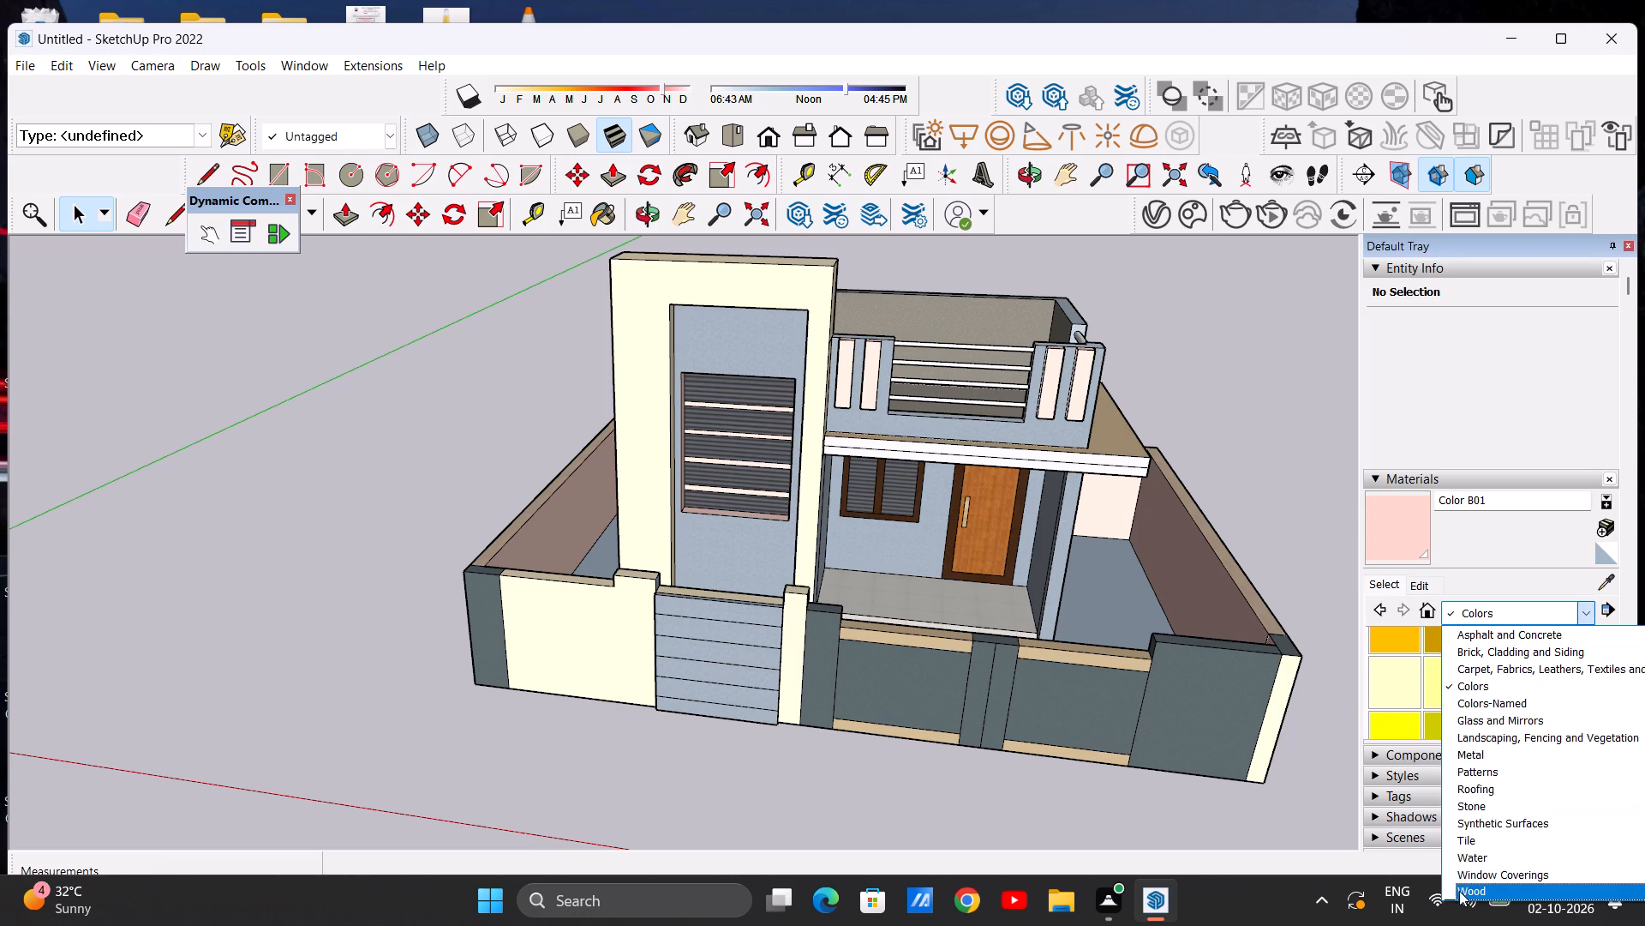
left_click(1459, 891)
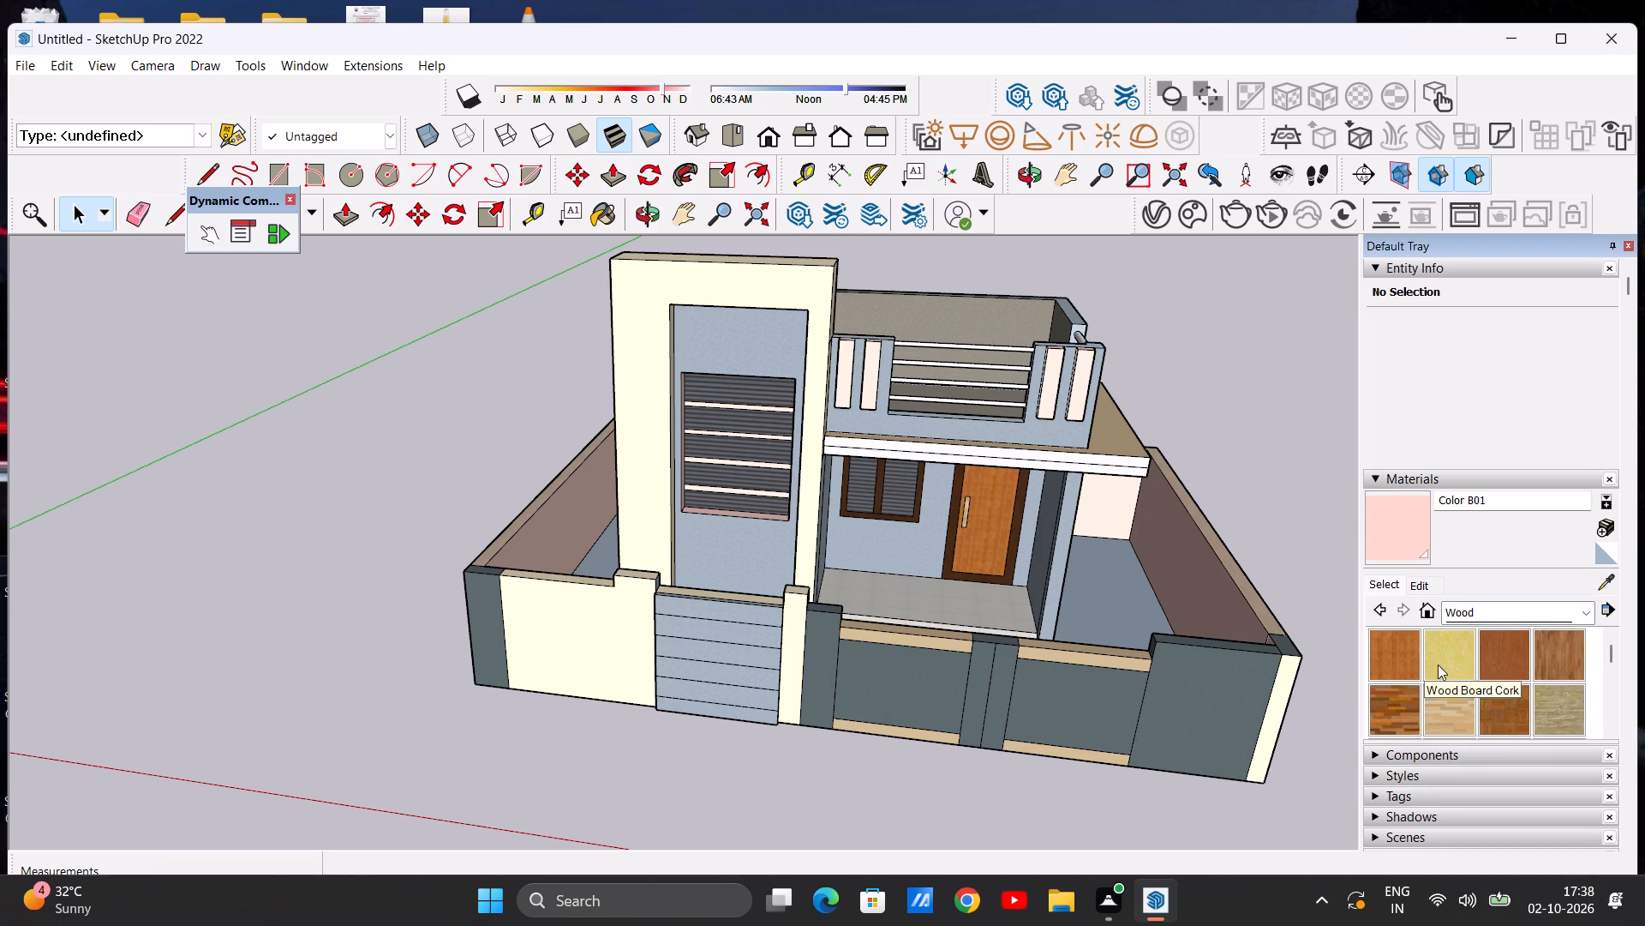
scroll(1429, 680, "down", 1)
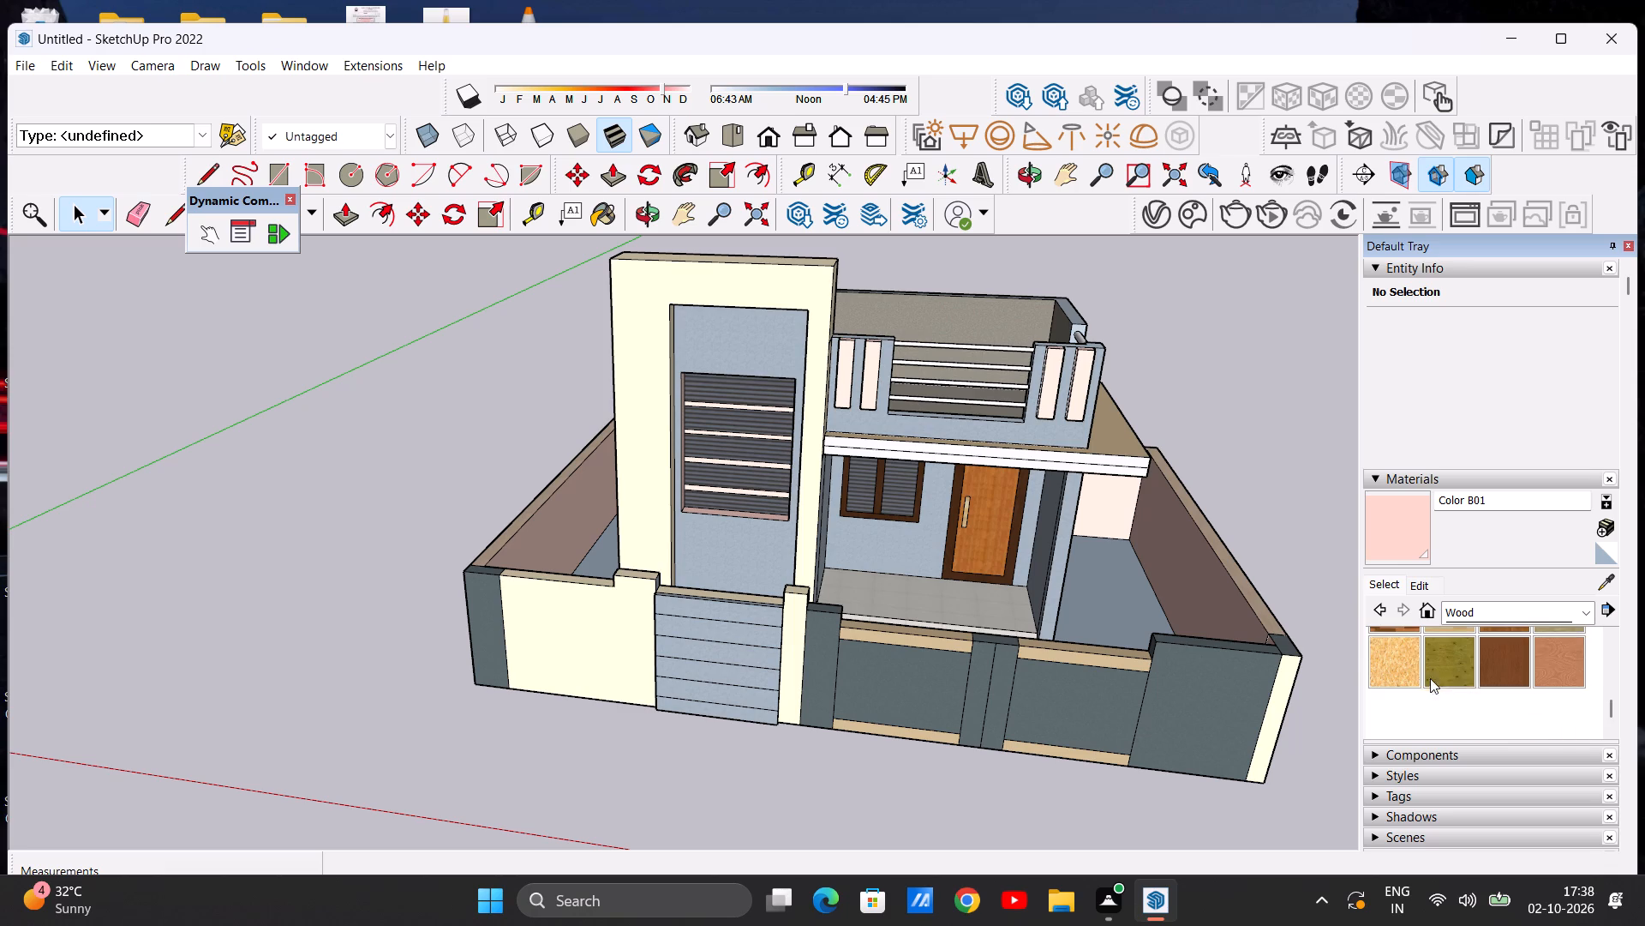
left_click(1585, 612)
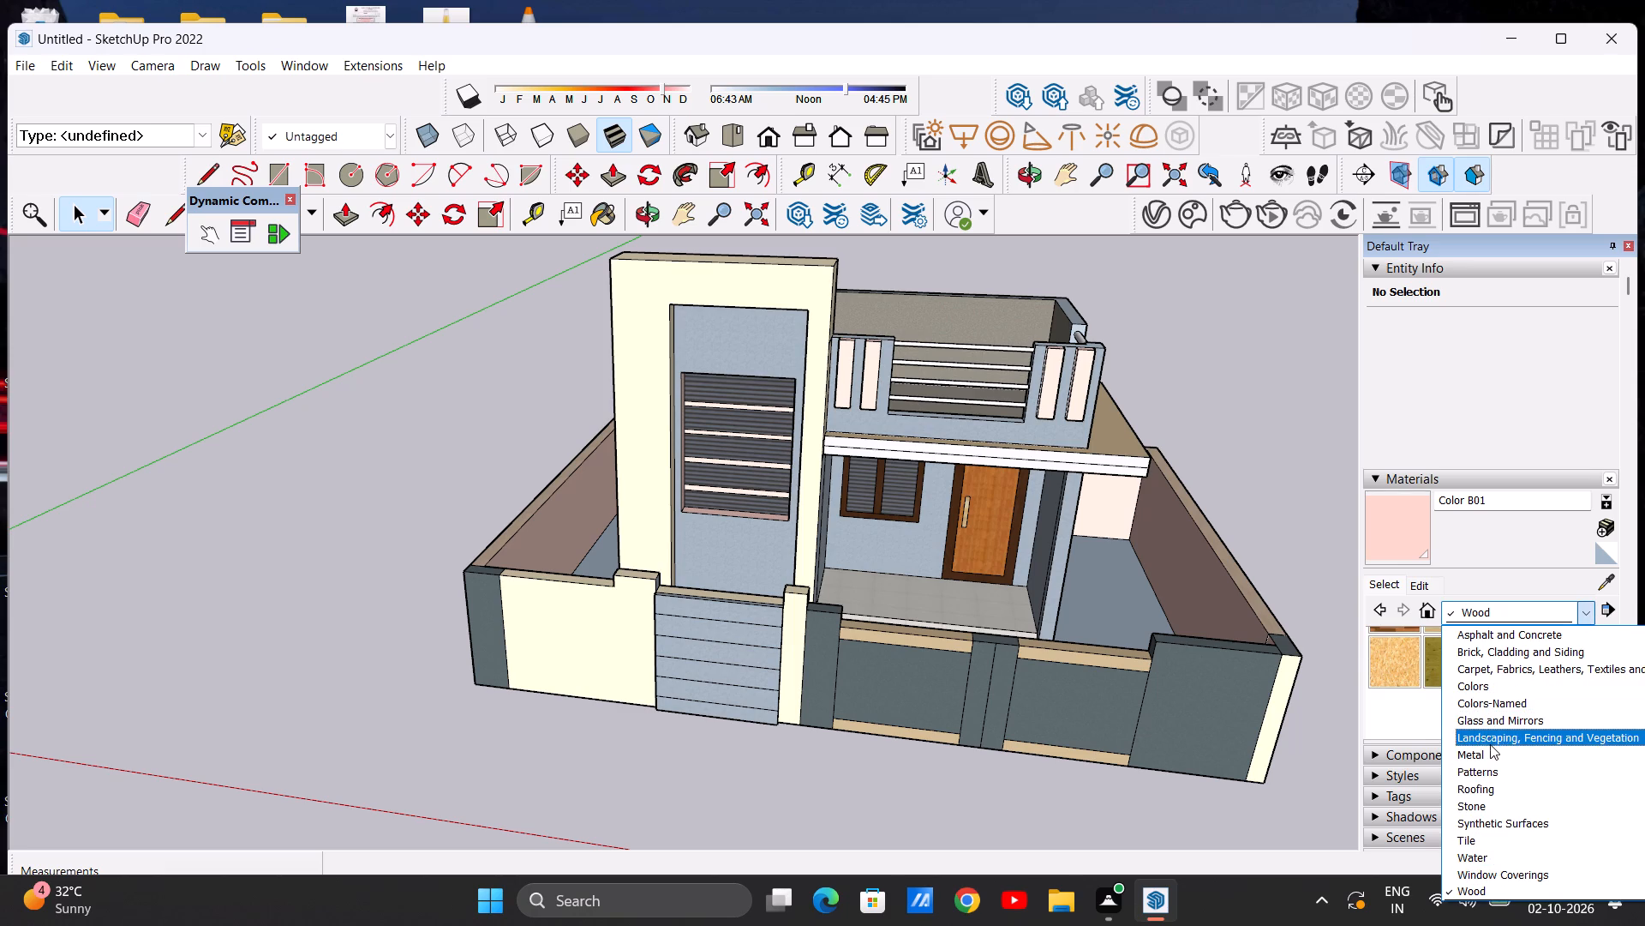
left_click(1504, 818)
scroll(1424, 706, "down", 1)
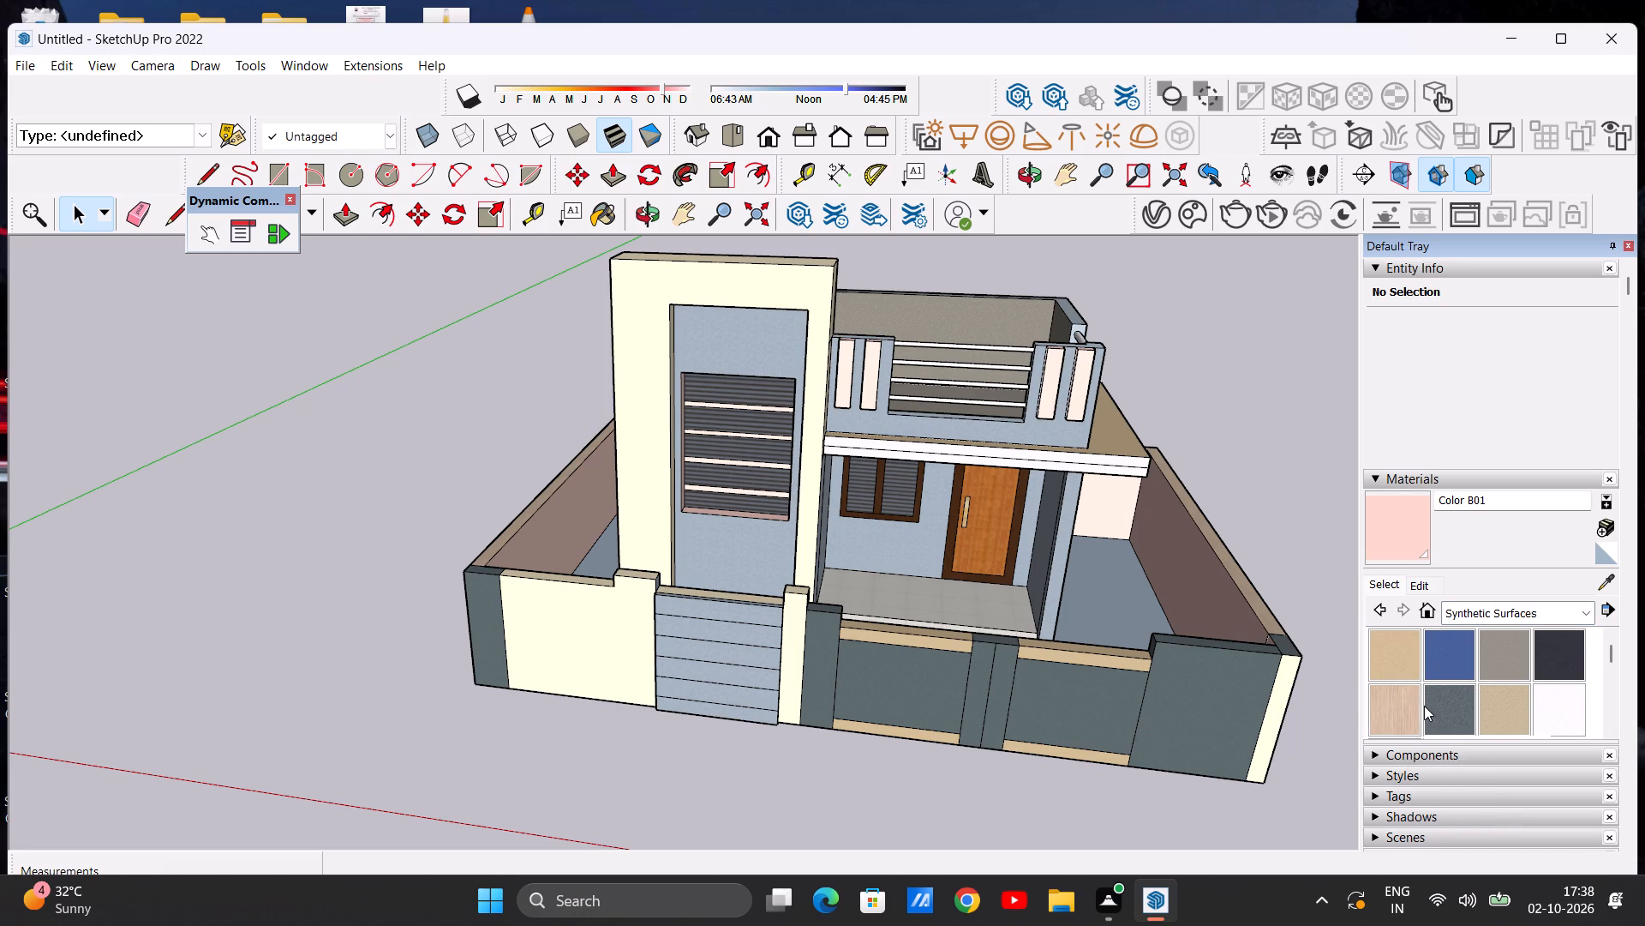
scroll(1426, 706, "up", 2)
left_click(1395, 709)
scroll(1076, 469, "down", 3)
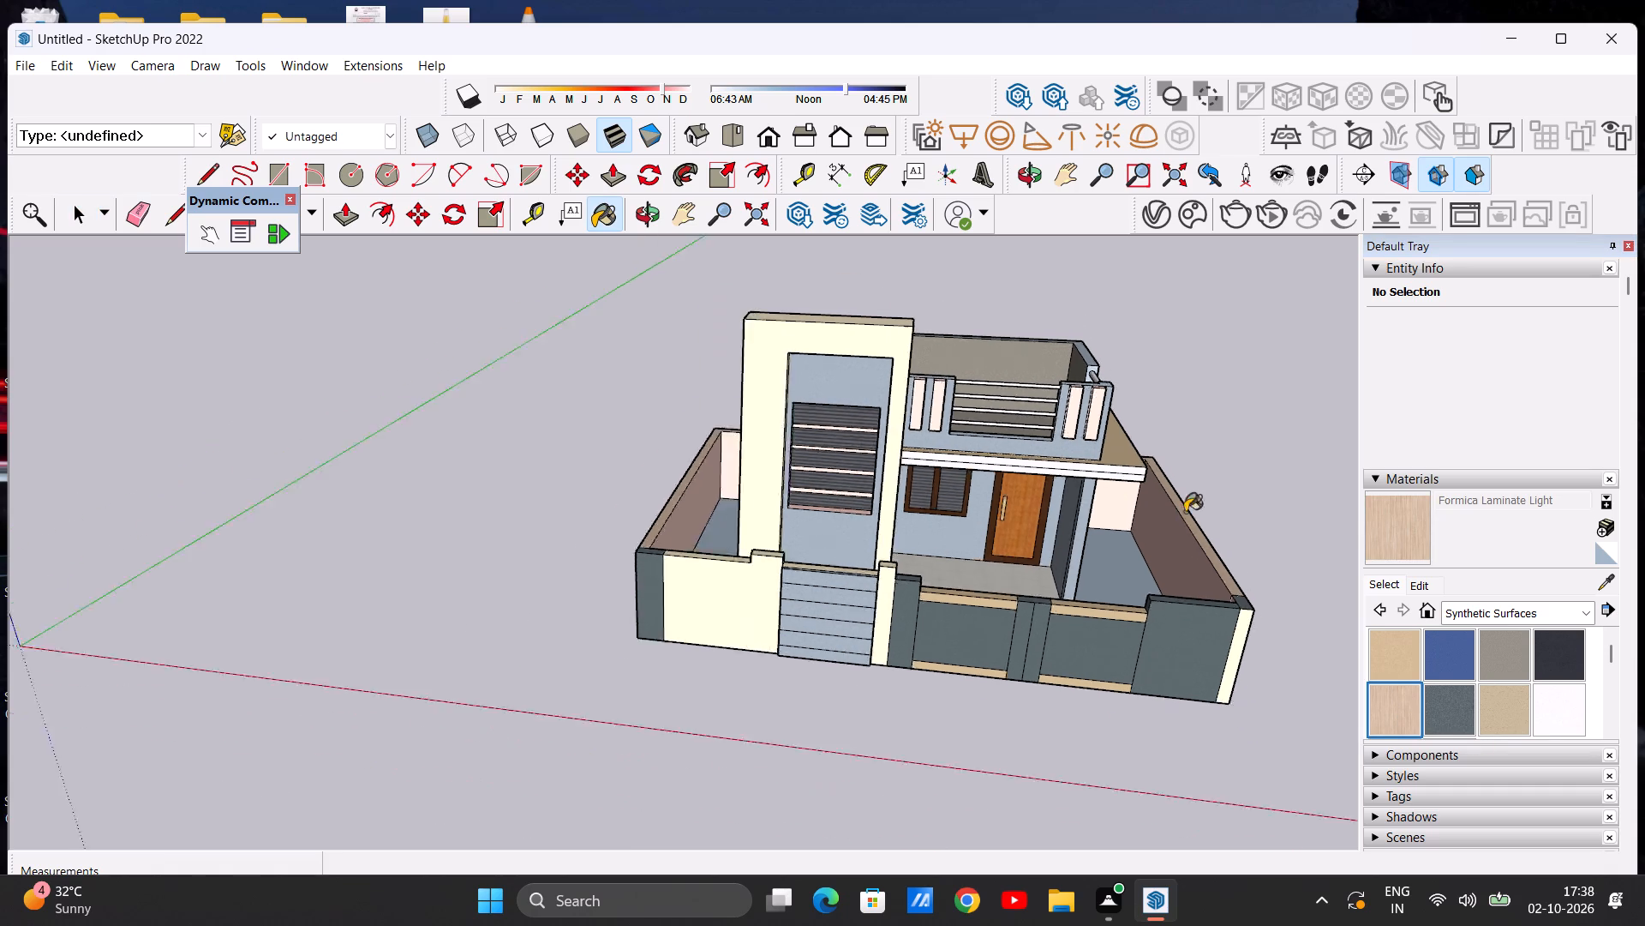
scroll(1185, 512, "down", 3)
scroll(891, 568, "up", 5)
scroll(887, 494, "up", 1)
middle_click_drag(887, 494, 727, 489)
scroll(747, 514, "up", 7)
left_click(739, 514)
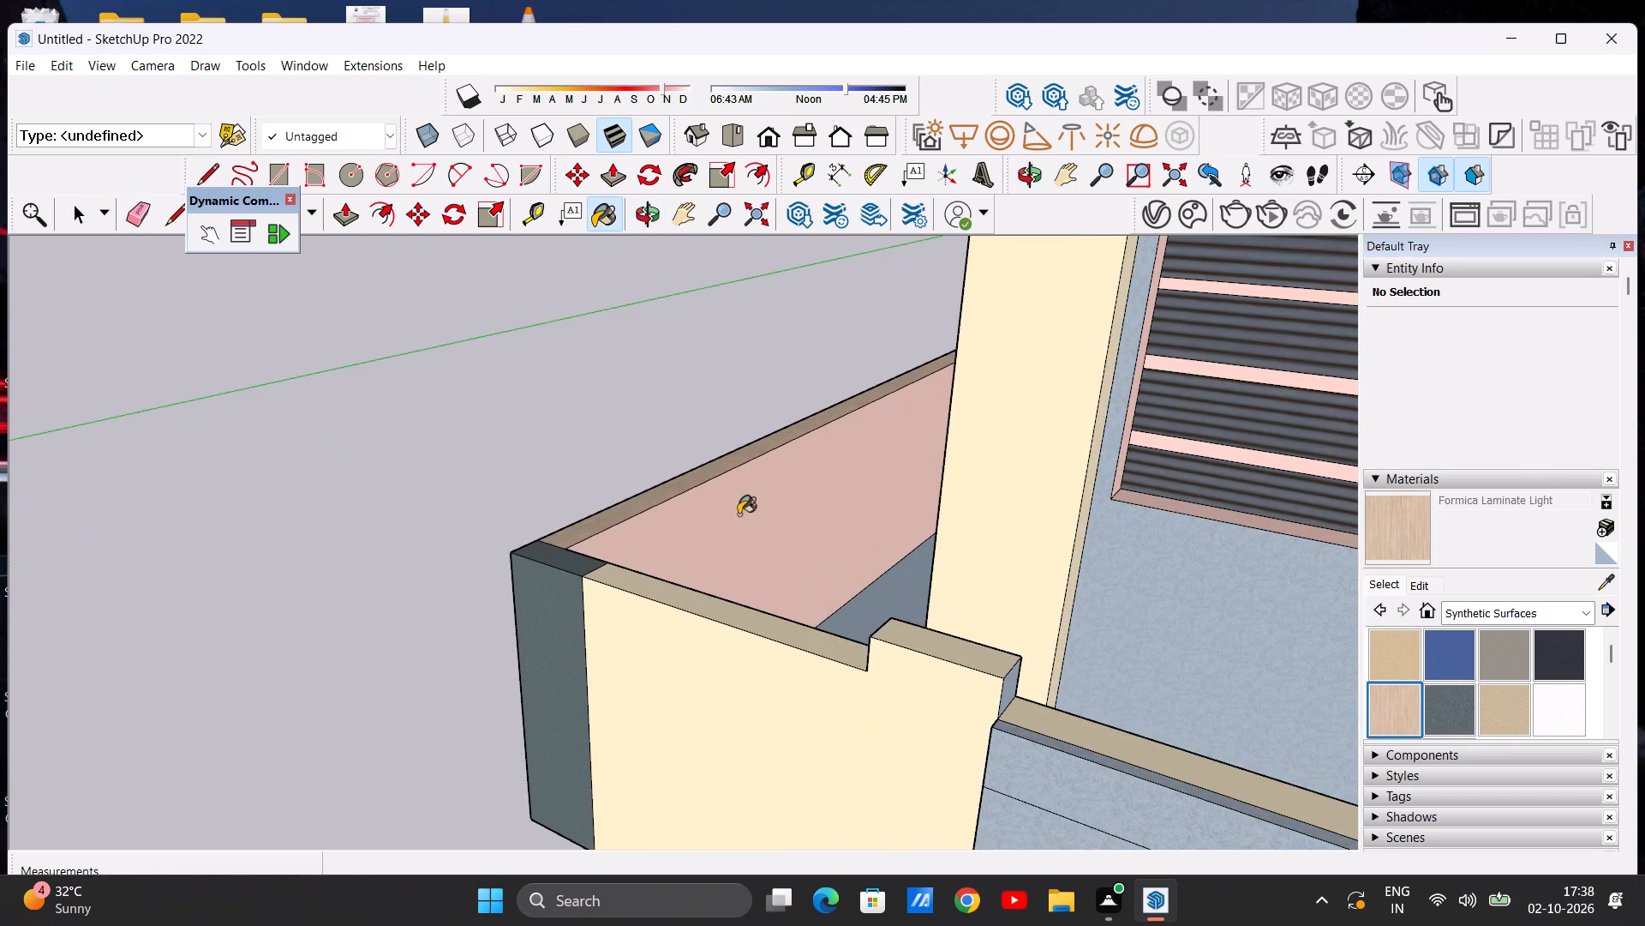
Paint the inner faces of the porch-side and rear compound walls with Formica Laminate Light.
scroll(799, 571, "down", 19)
middle_click_drag(937, 588, 1152, 595)
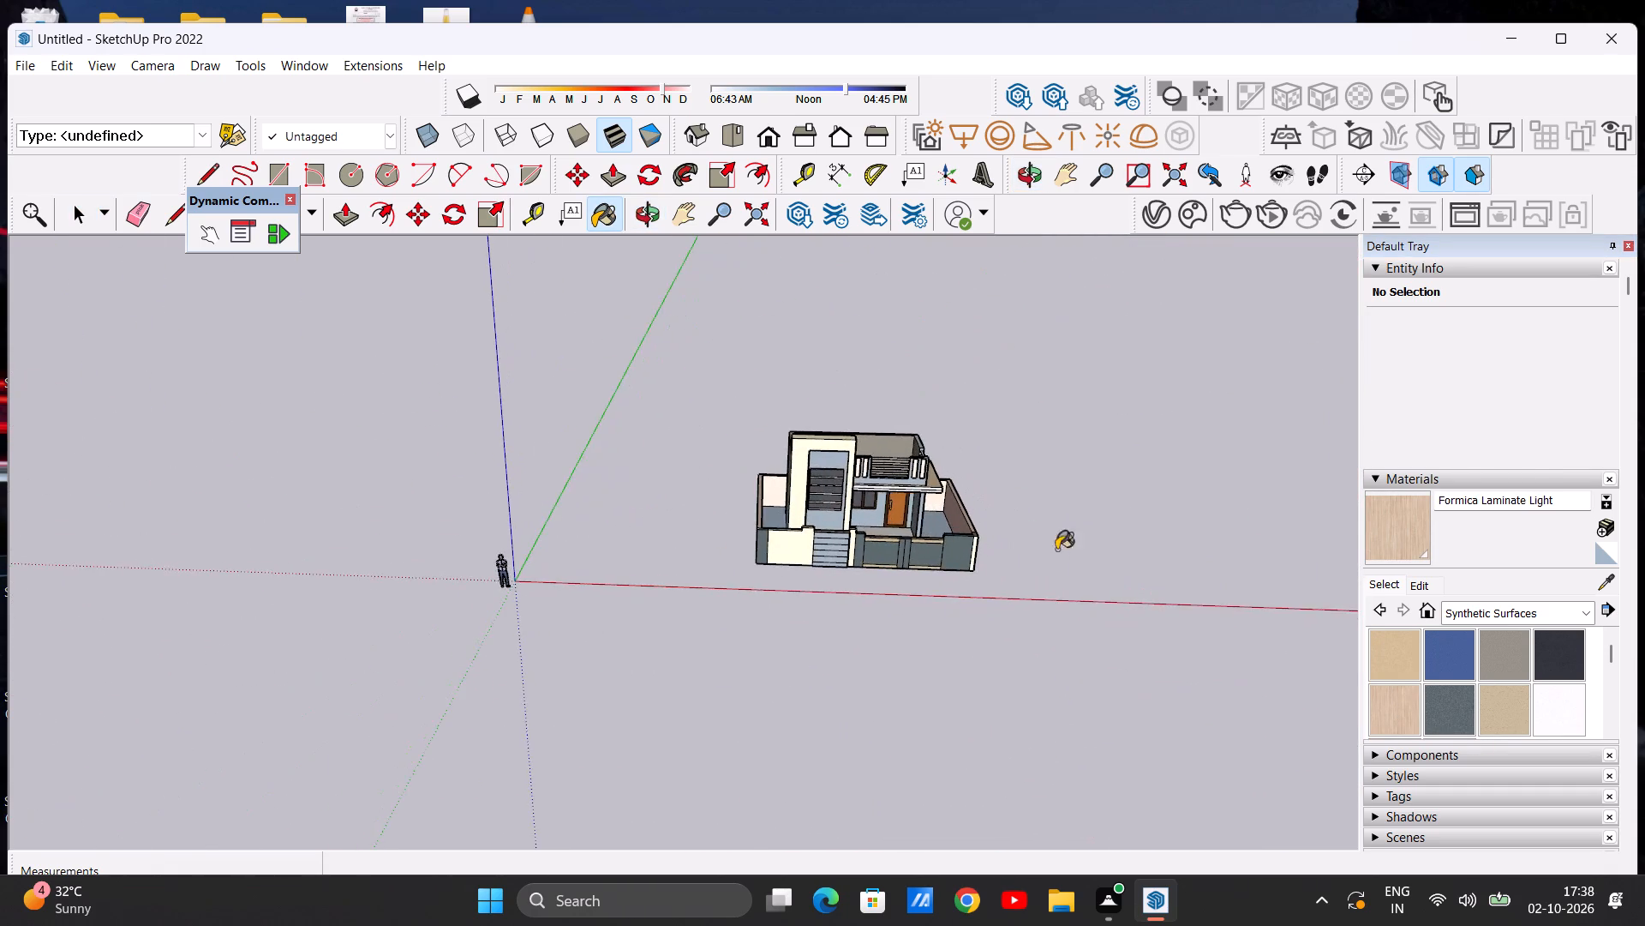
scroll(978, 522, "up", 20)
scroll(978, 522, "up", 1)
left_click(939, 513)
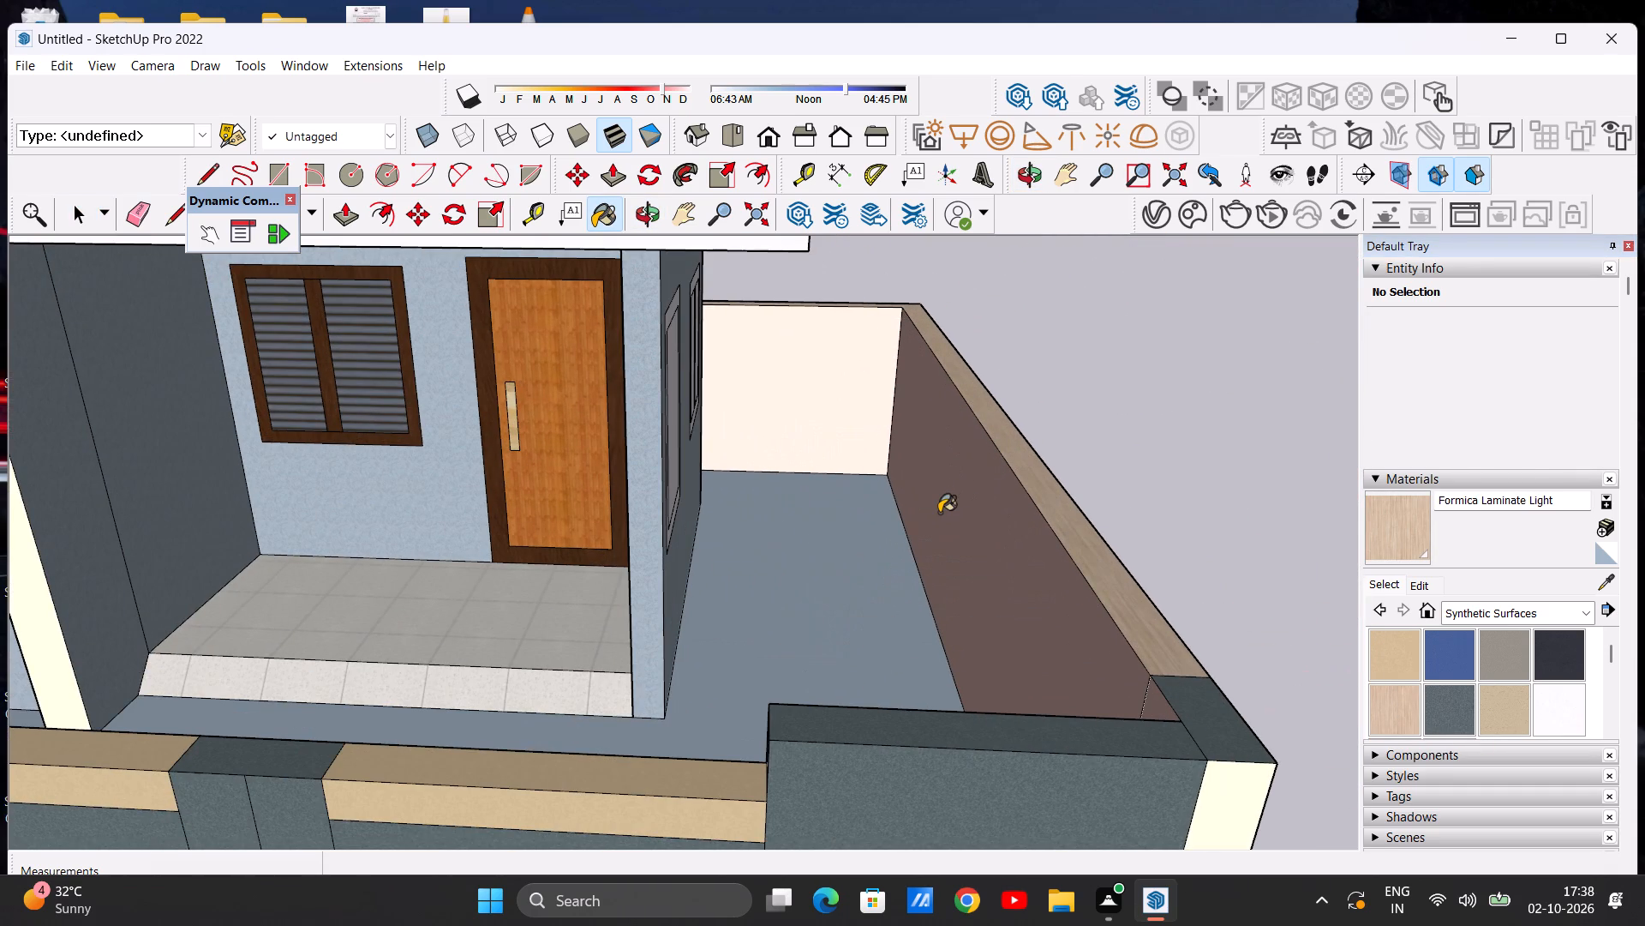
scroll(917, 549, "down", 6)
middle_click_drag(942, 529, 859, 570)
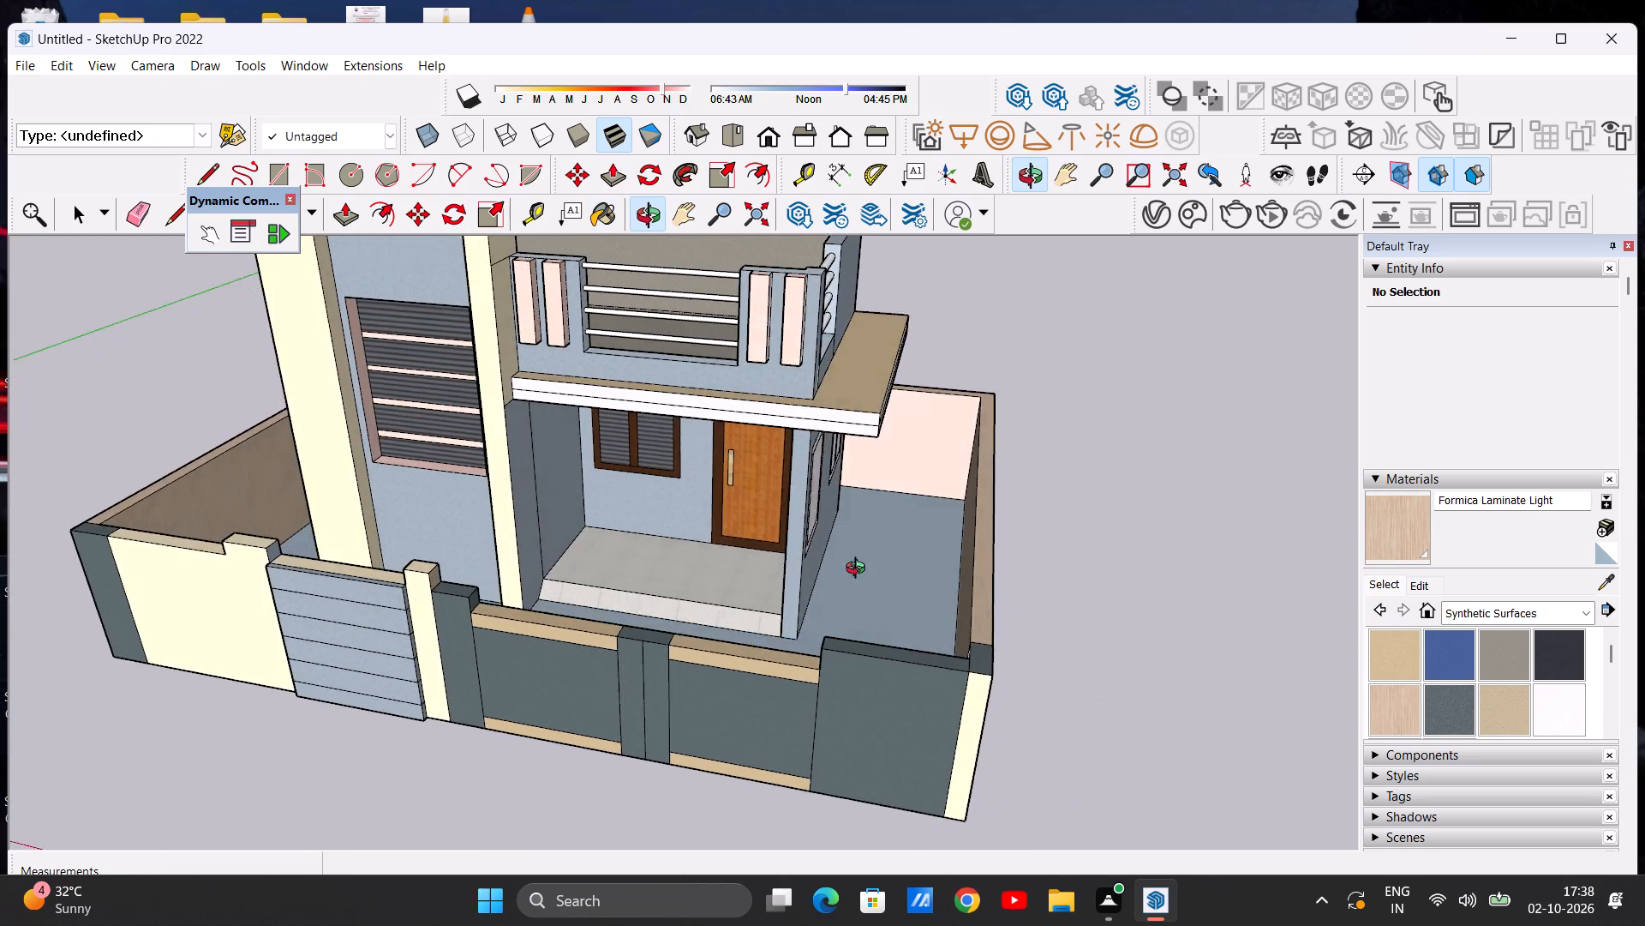
middle_click_drag(859, 570, 858, 591)
scroll(923, 435, "up", 14)
left_click(929, 426)
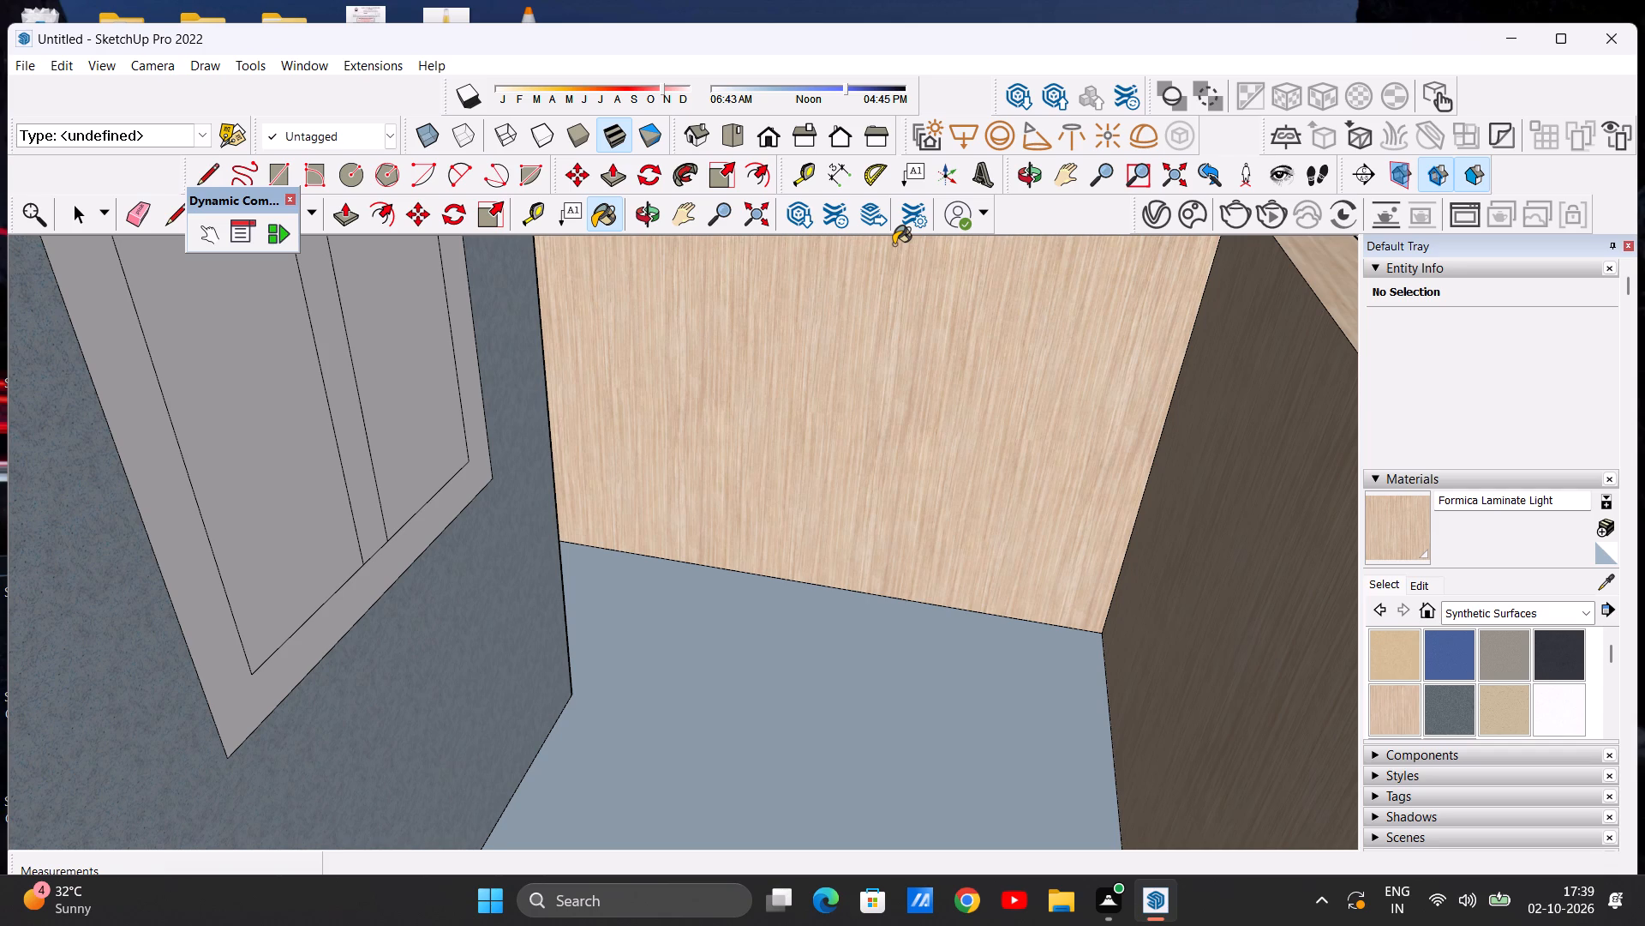
Touch up the porch-side compound wall's inner surfaces towards the front corner with Formica Laminate Light.
scroll(864, 447, "down", 16)
middle_click_drag(847, 512, 1068, 460)
scroll(906, 539, "up", 7)
left_click(906, 533)
scroll(861, 532, "down", 8)
scroll(954, 512, "up", 7)
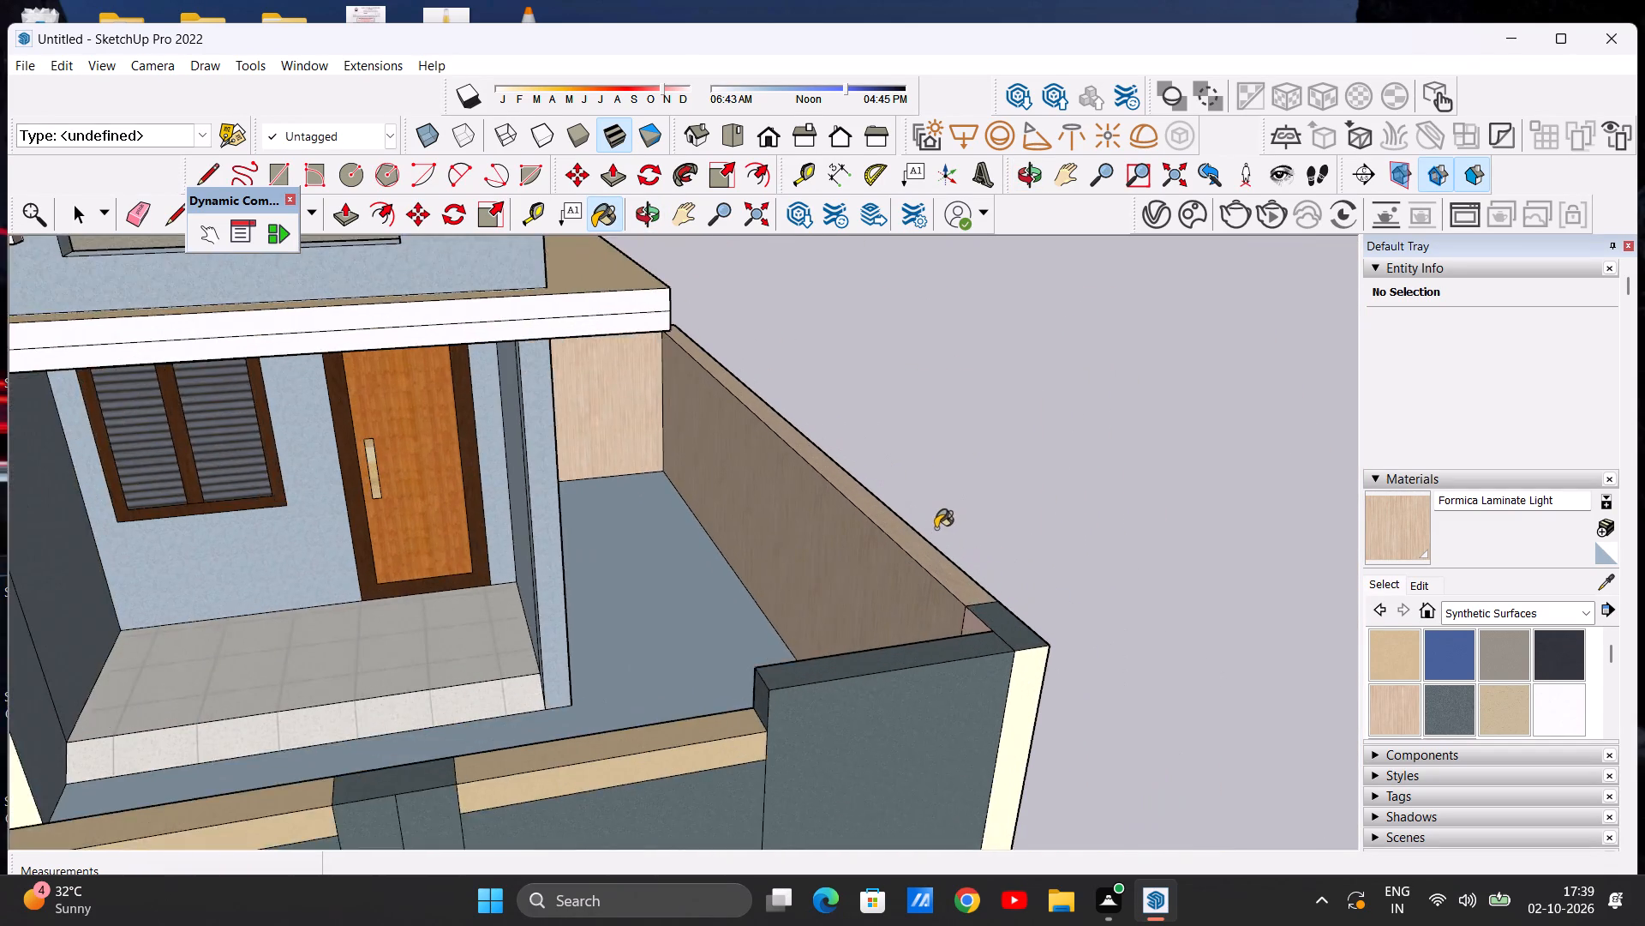
scroll(936, 528, "up", 6)
left_click(922, 550)
scroll(888, 542, "down", 19)
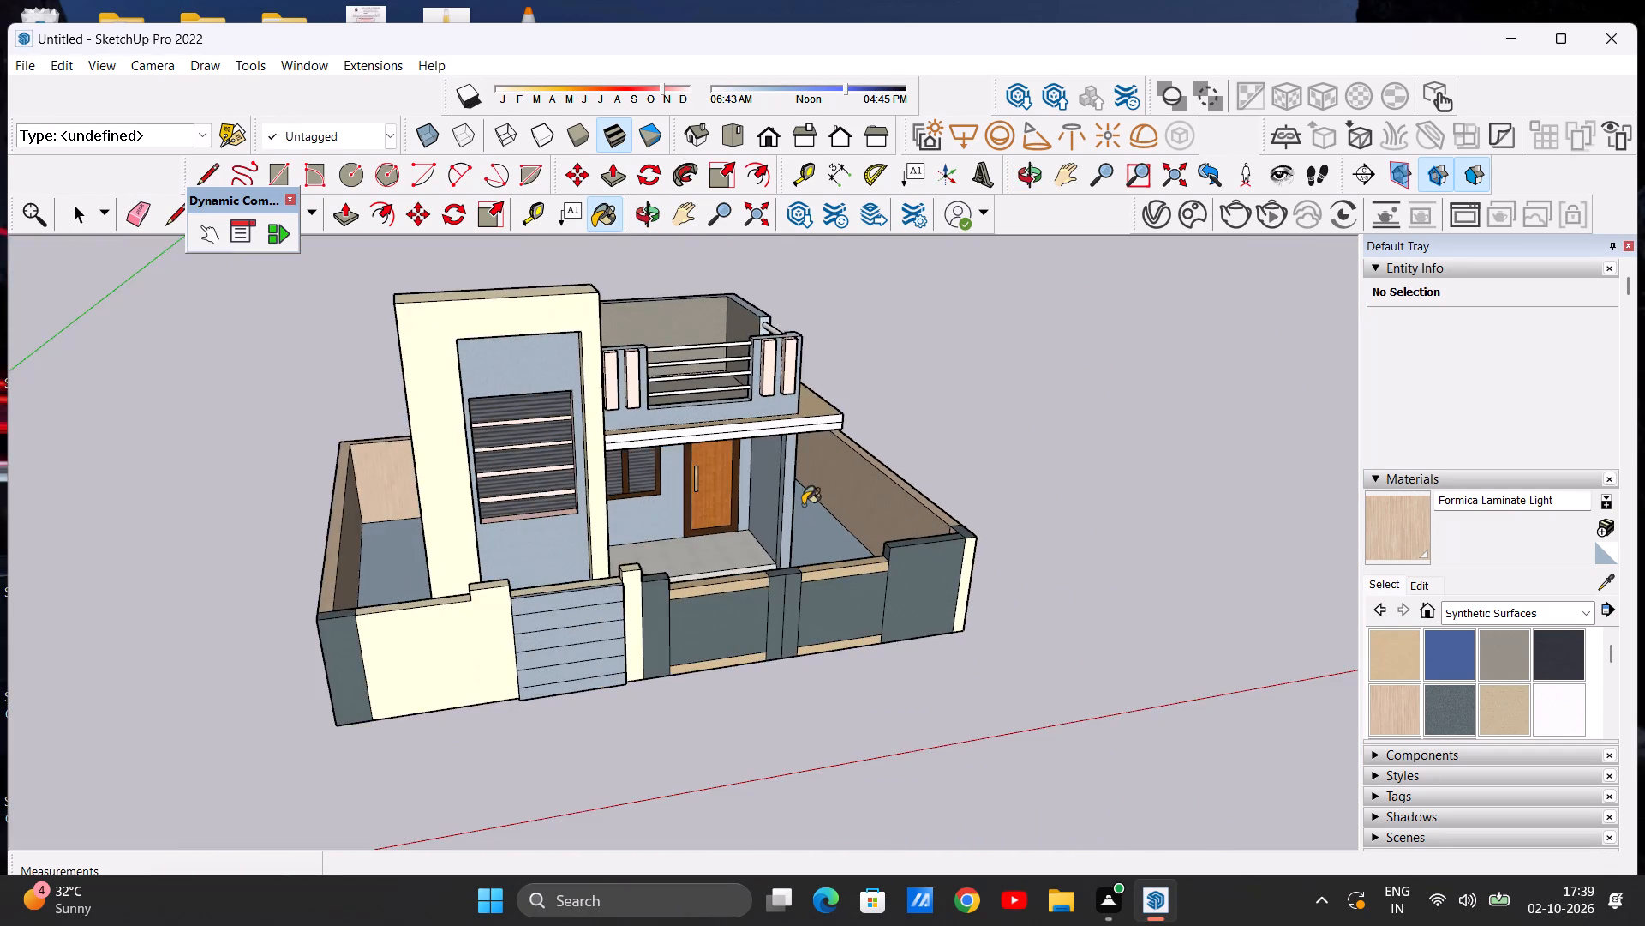
Apply Formica Laminate Light to the inner face and top of the tower-side compound wall.
middle_click_drag(803, 504, 646, 514)
scroll(804, 454, "down", 7)
scroll(608, 461, "up", 9)
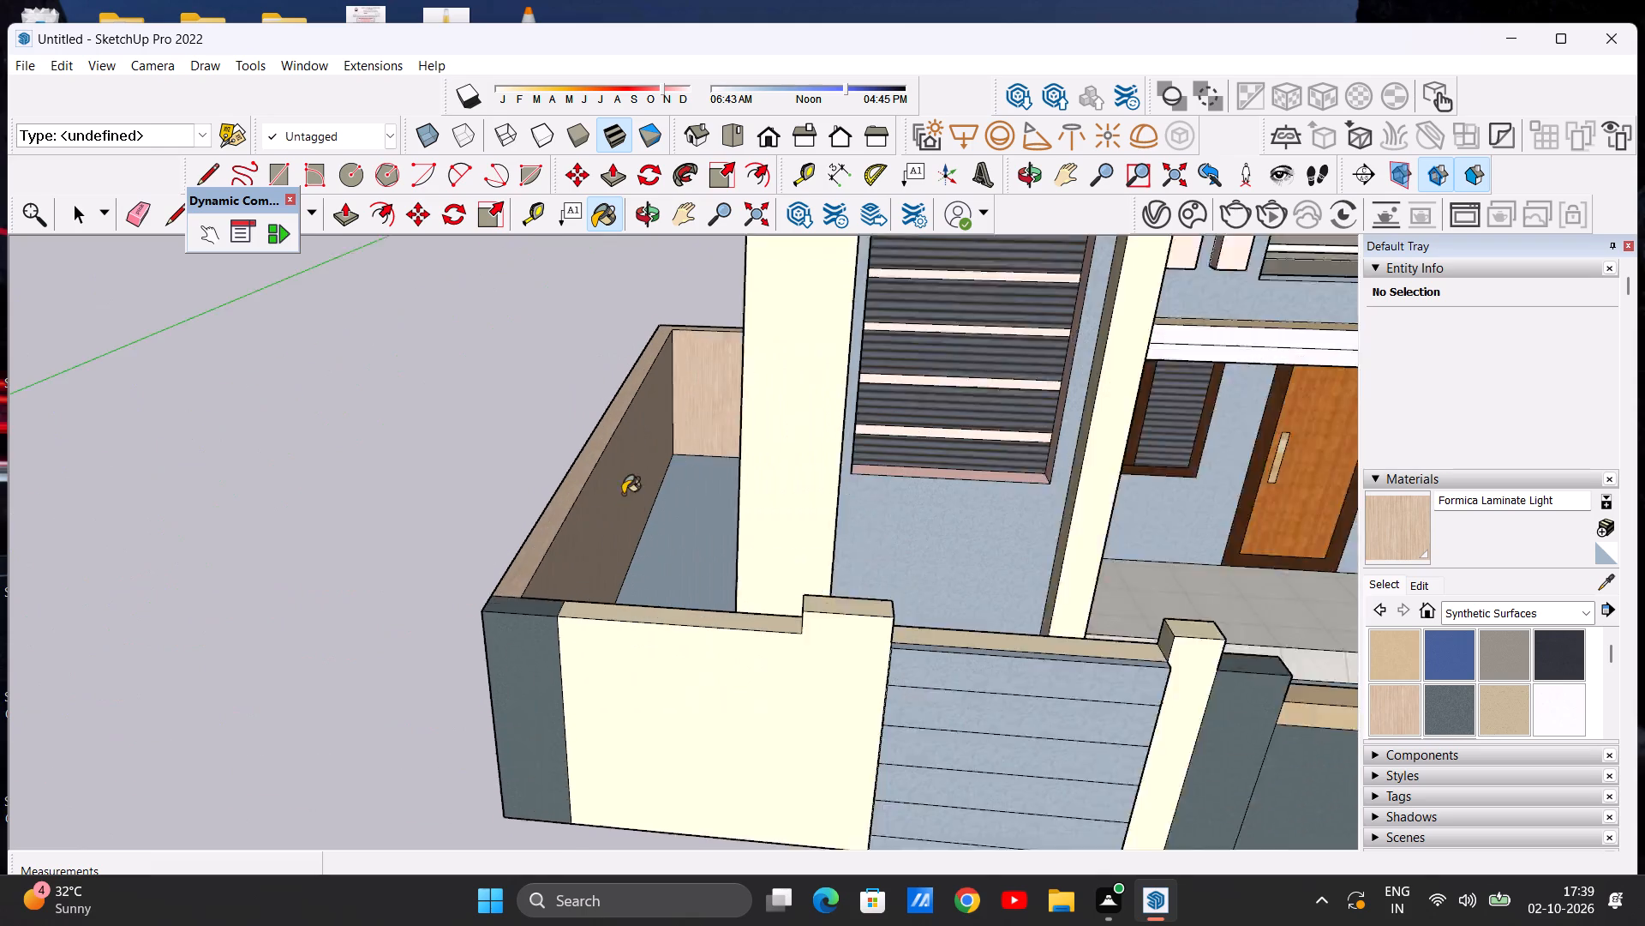
scroll(623, 494, "up", 6)
middle_click_drag(609, 486, 565, 502)
scroll(571, 519, "up", 5)
left_click(572, 520)
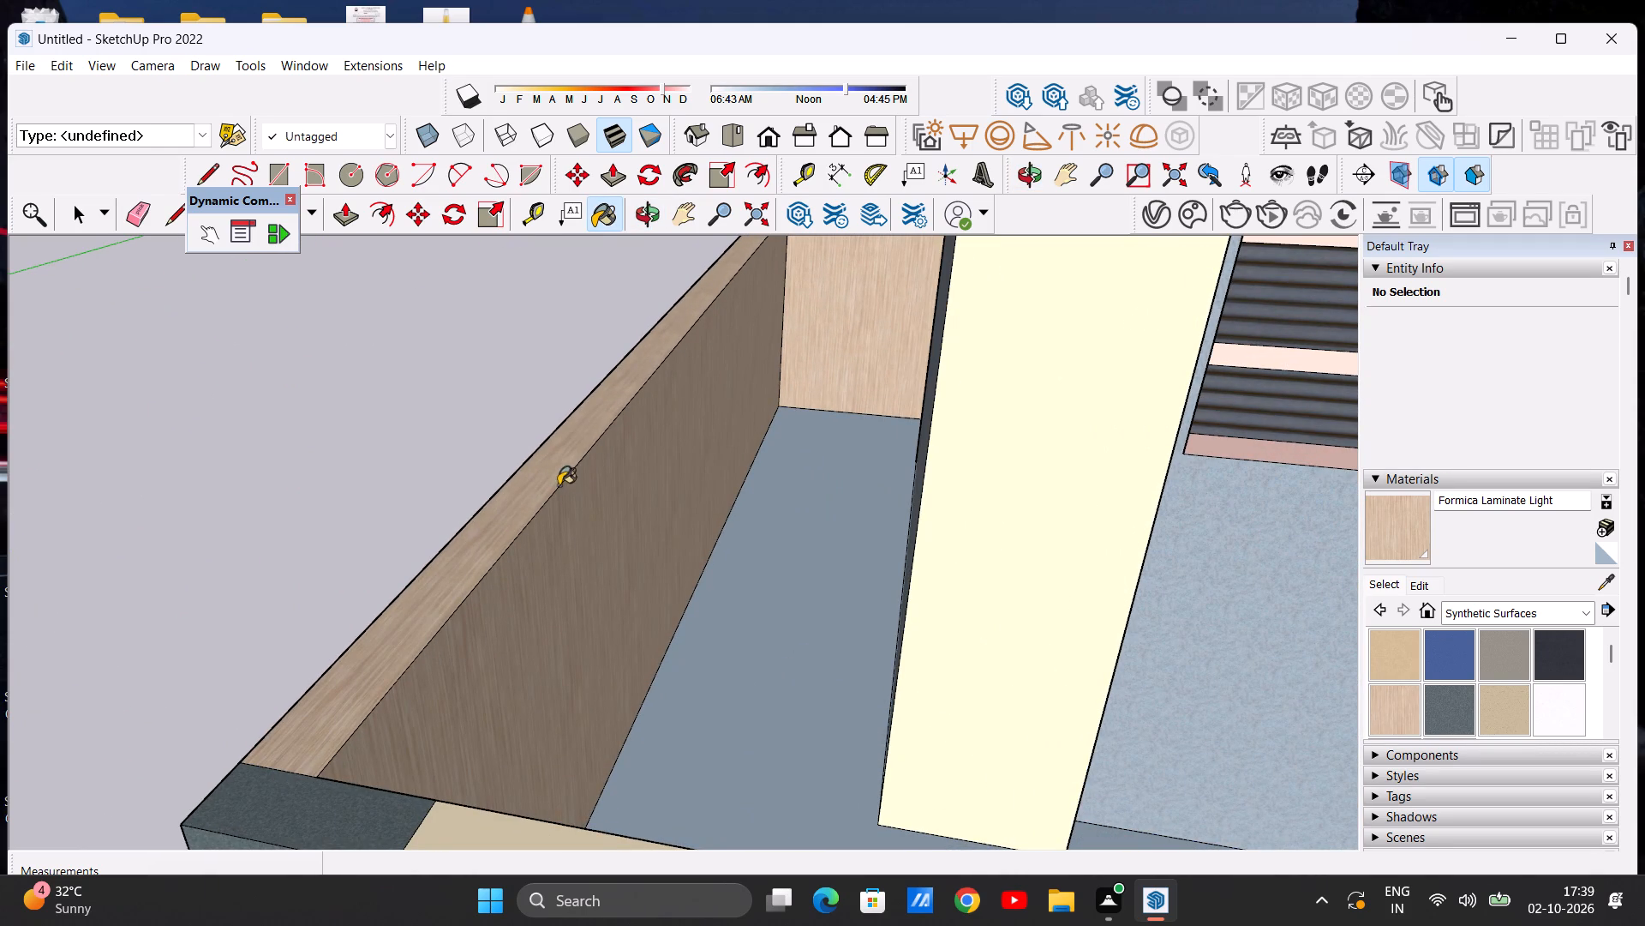
left_click(529, 488)
scroll(628, 501, "down", 13)
middle_click_drag(833, 563, 822, 459)
scroll(1128, 486, "up", 4)
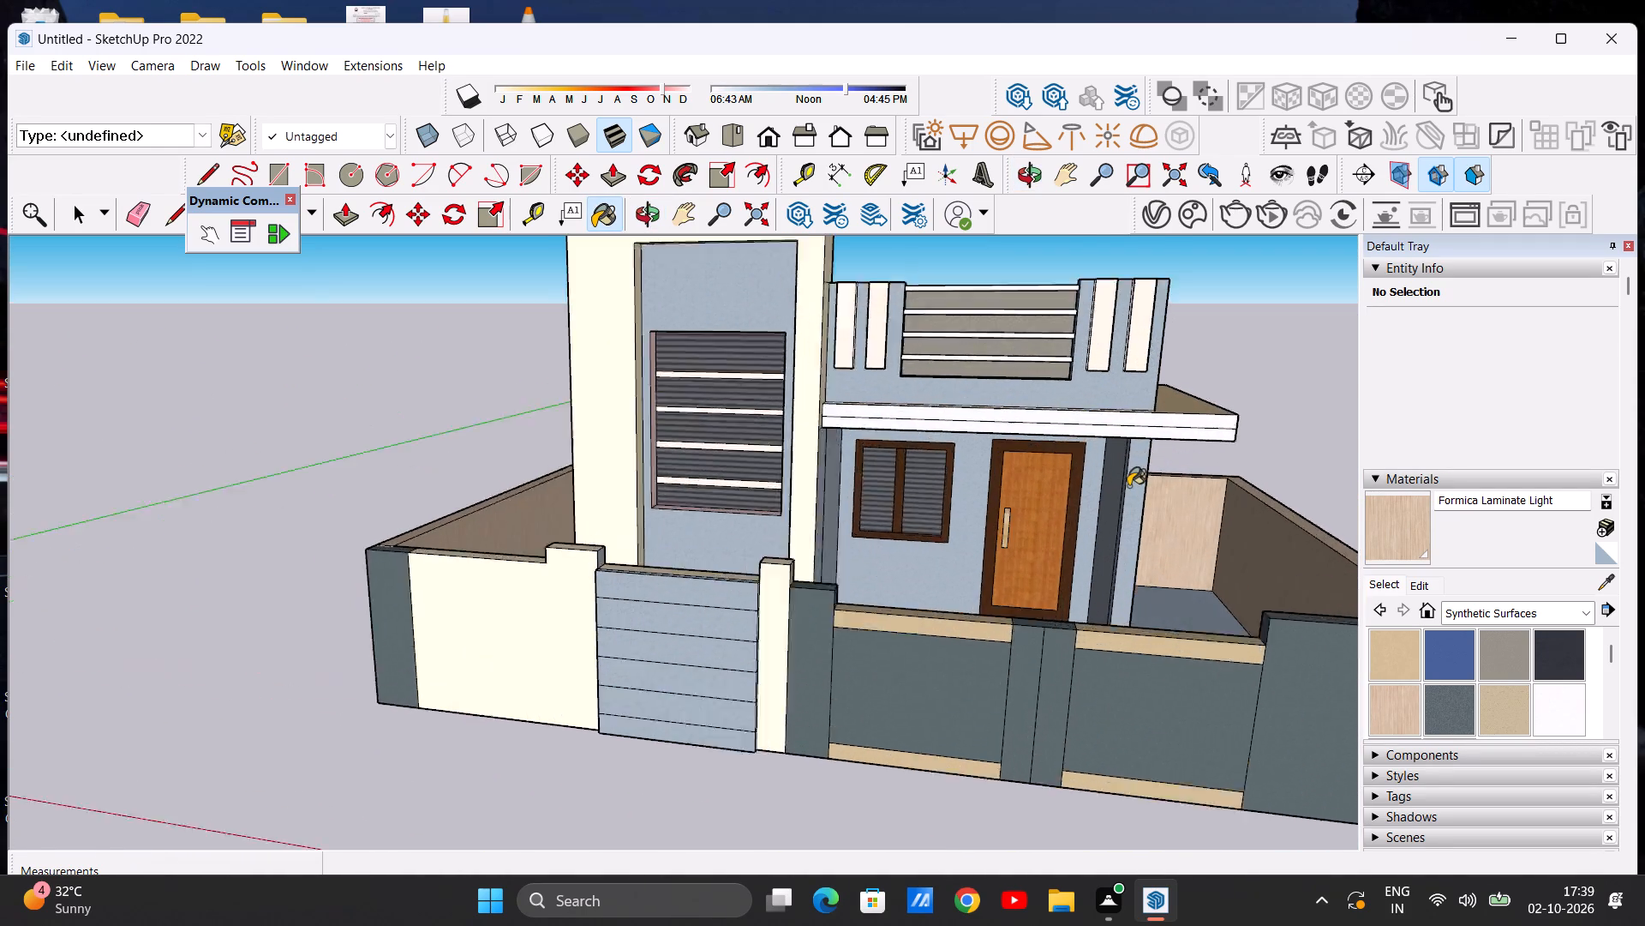
Inspect the porch-side wall of the house, its door and window, and the surrounding compound wall for surfaces still lacking material.
scroll(1128, 486, "up", 4)
scroll(983, 476, "down", 9)
middle_click_drag(1129, 495, 683, 493)
scroll(979, 501, "down", 5)
middle_click_drag(1000, 558, 866, 538)
scroll(918, 544, "up", 3)
scroll(956, 609, "up", 4)
scroll(945, 573, "down", 6)
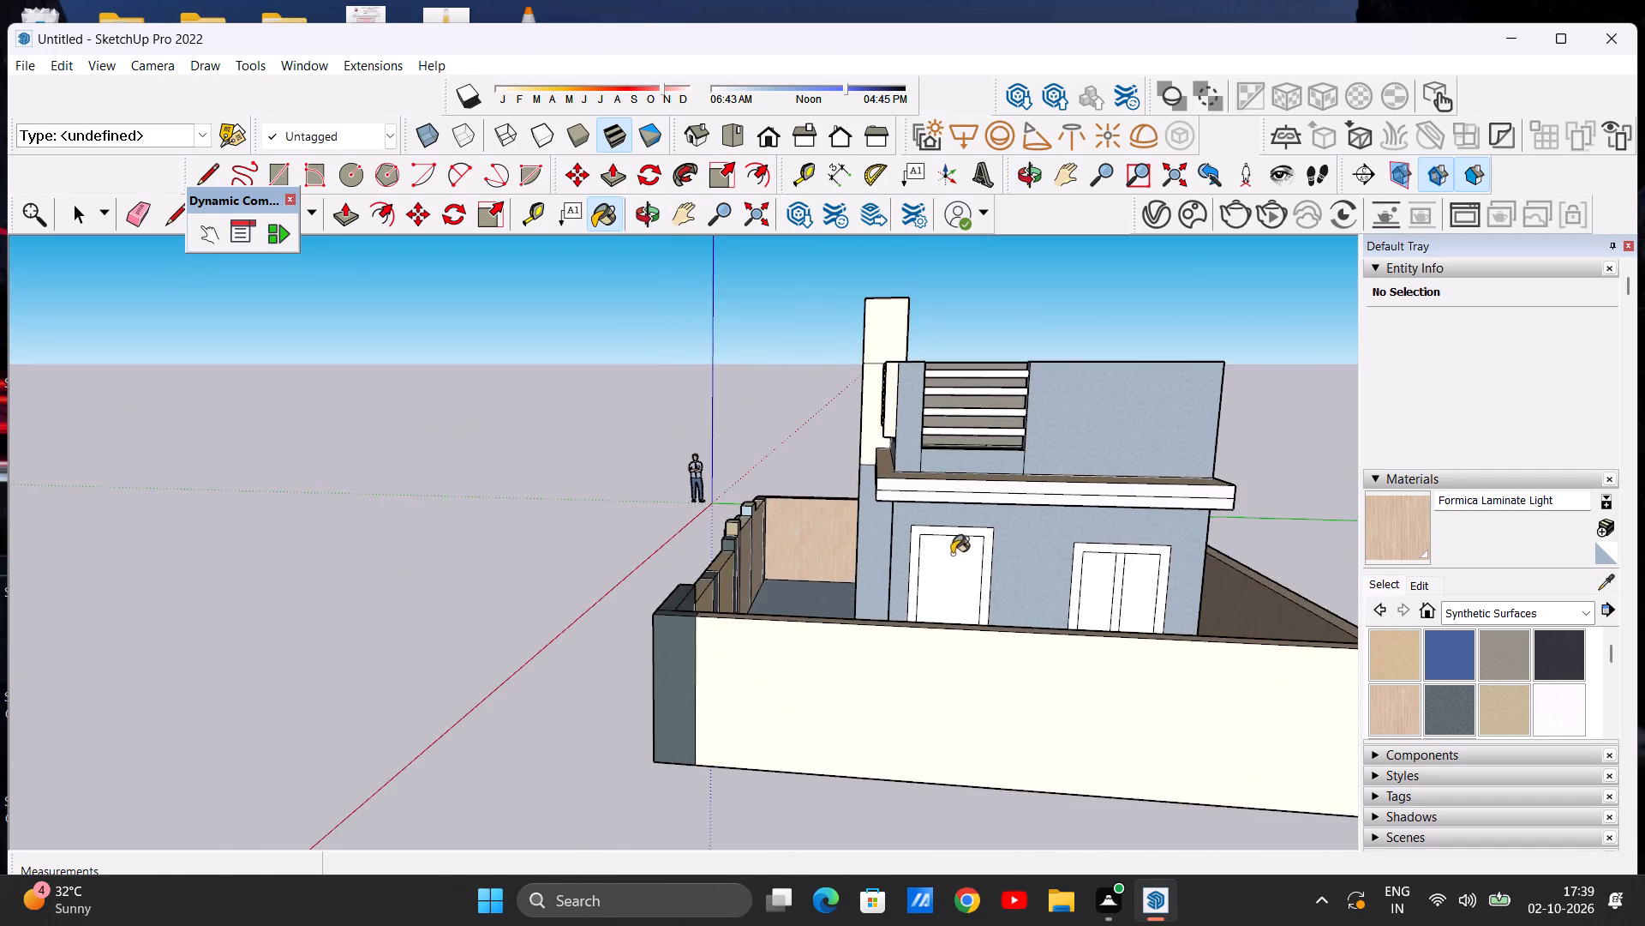
middle_click_drag(973, 601, 981, 679)
scroll(1002, 655, "up", 7)
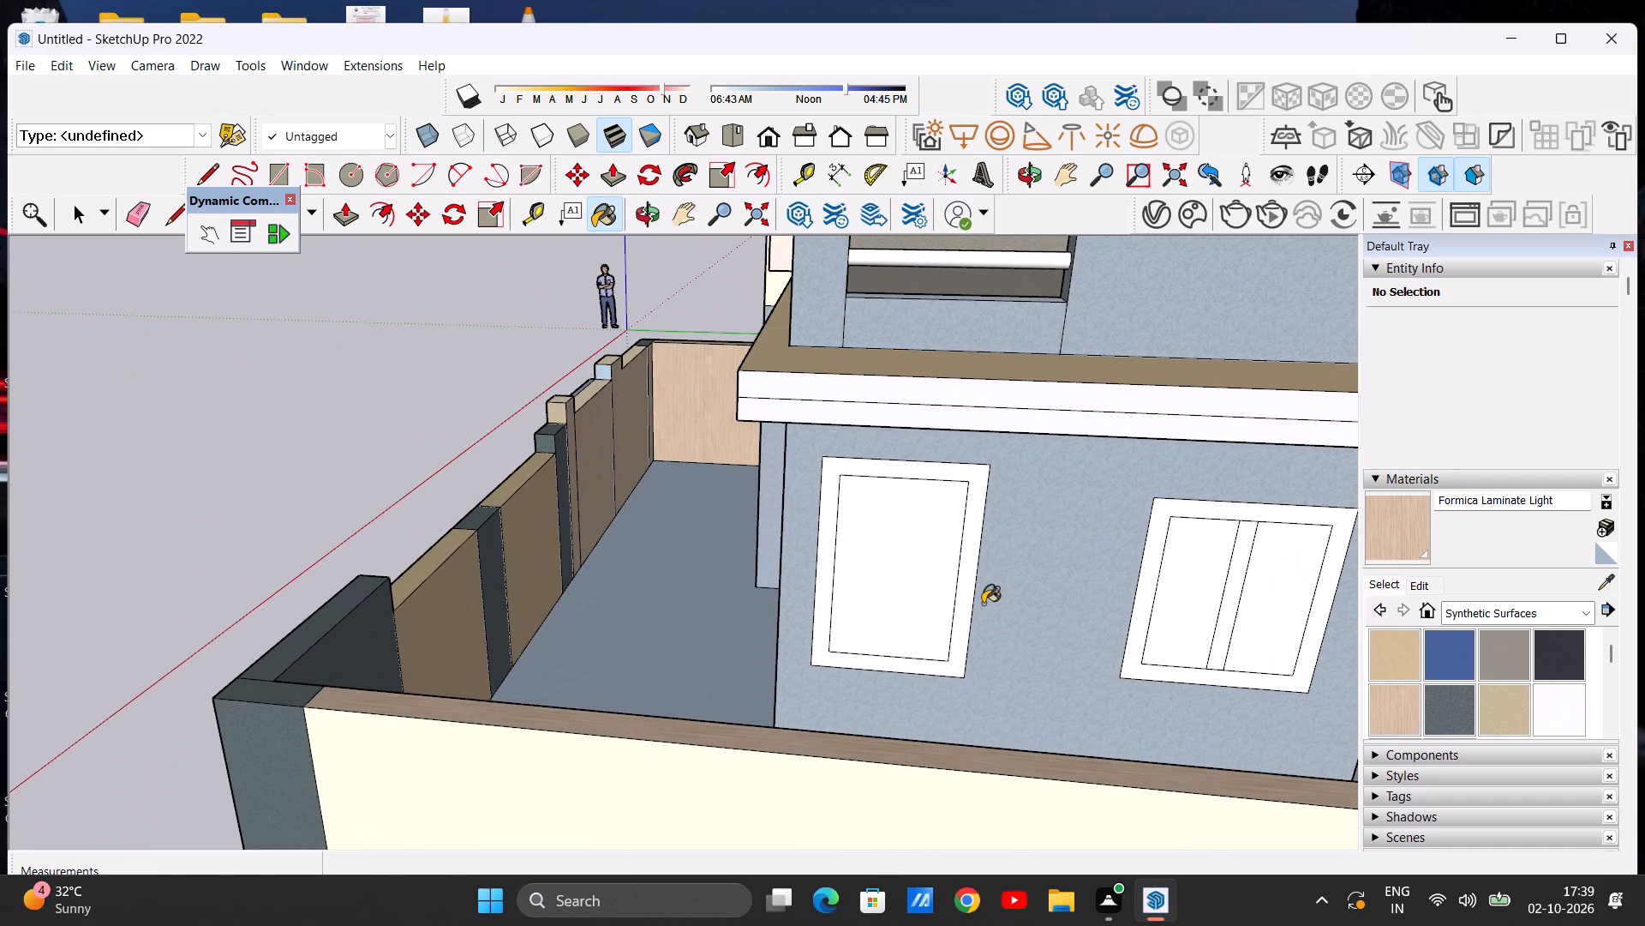
key("space")
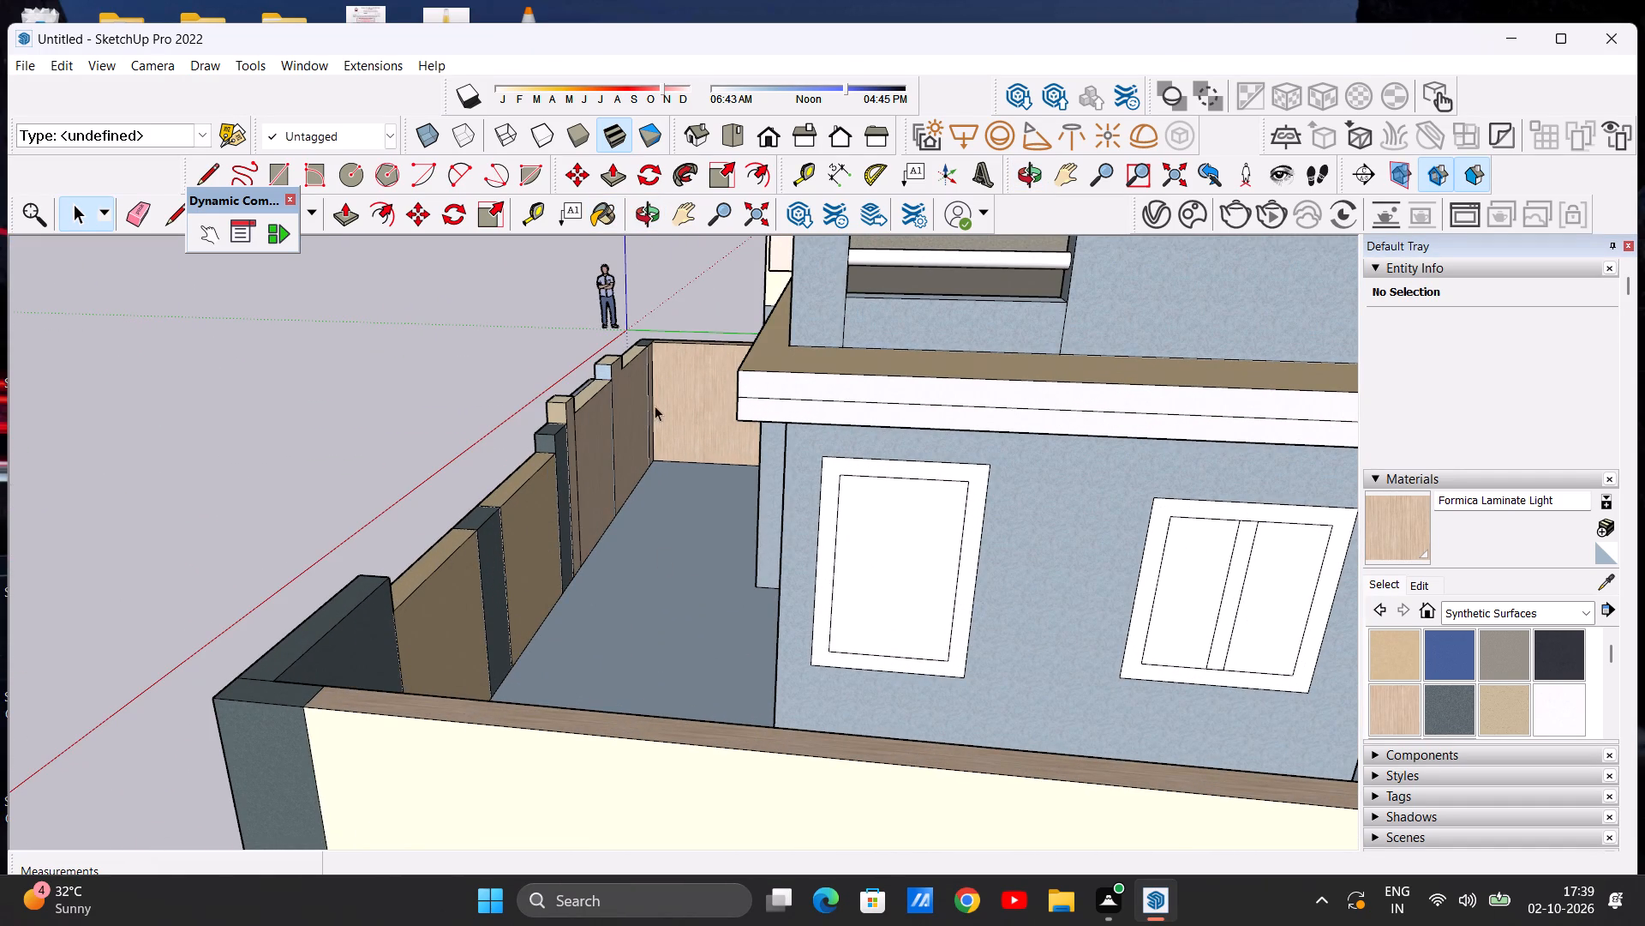
scroll(883, 534, "down", 4)
middle_click_drag(942, 564, 962, 508)
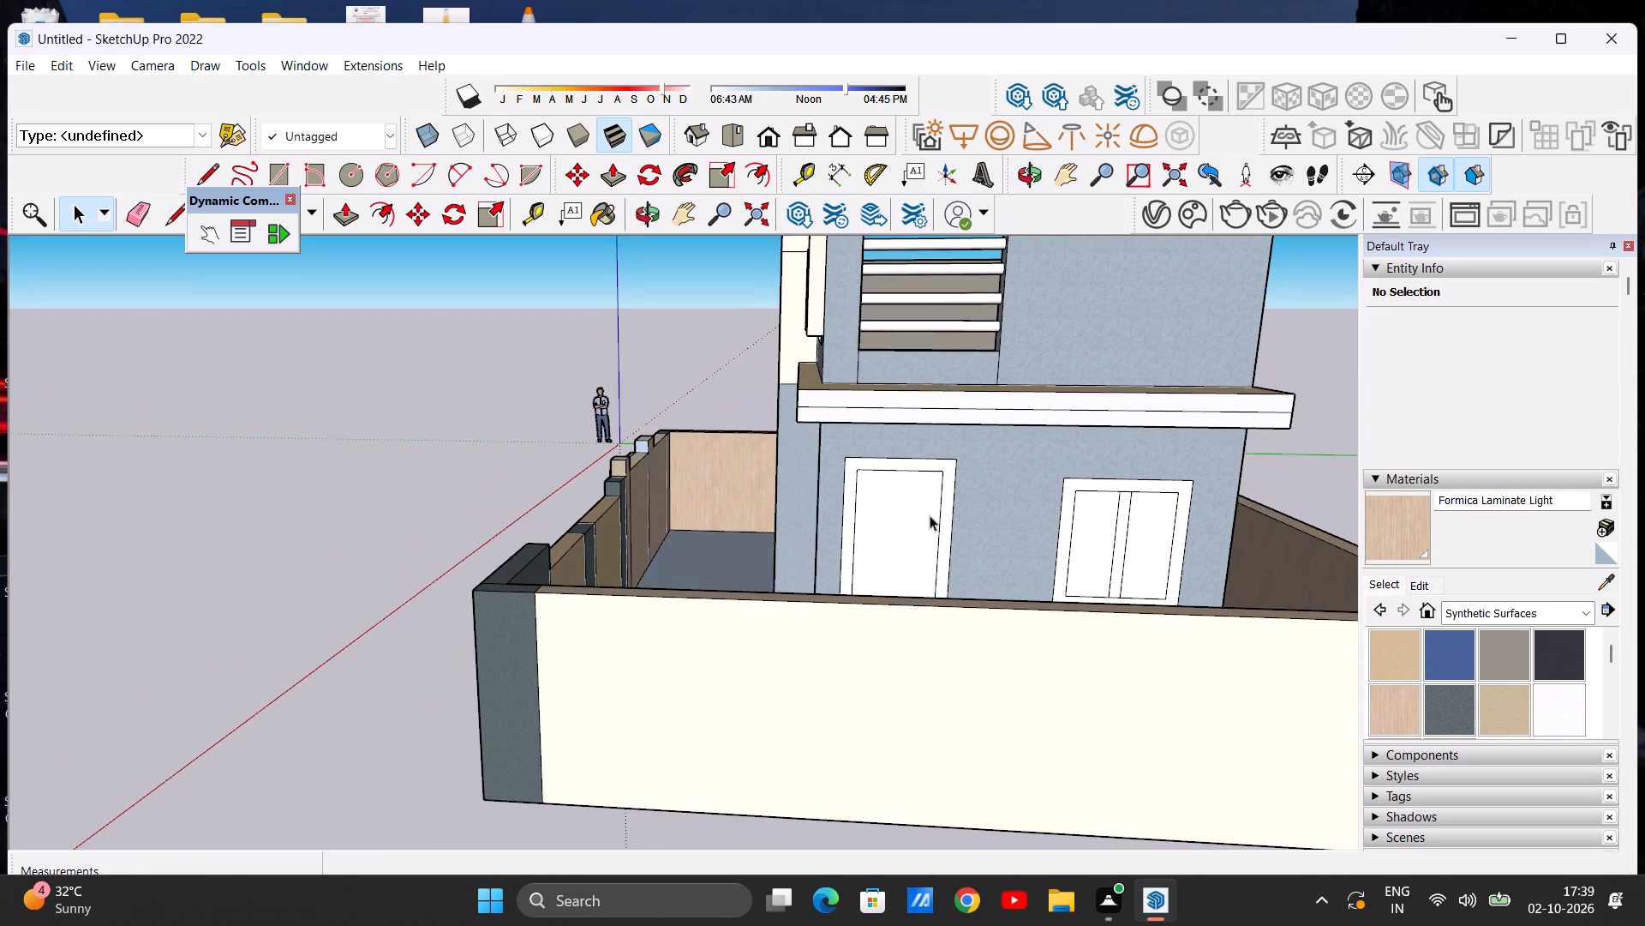
middle_click_drag(916, 519, 942, 586)
scroll(977, 547, "up", 4)
scroll(851, 496, "down", 1)
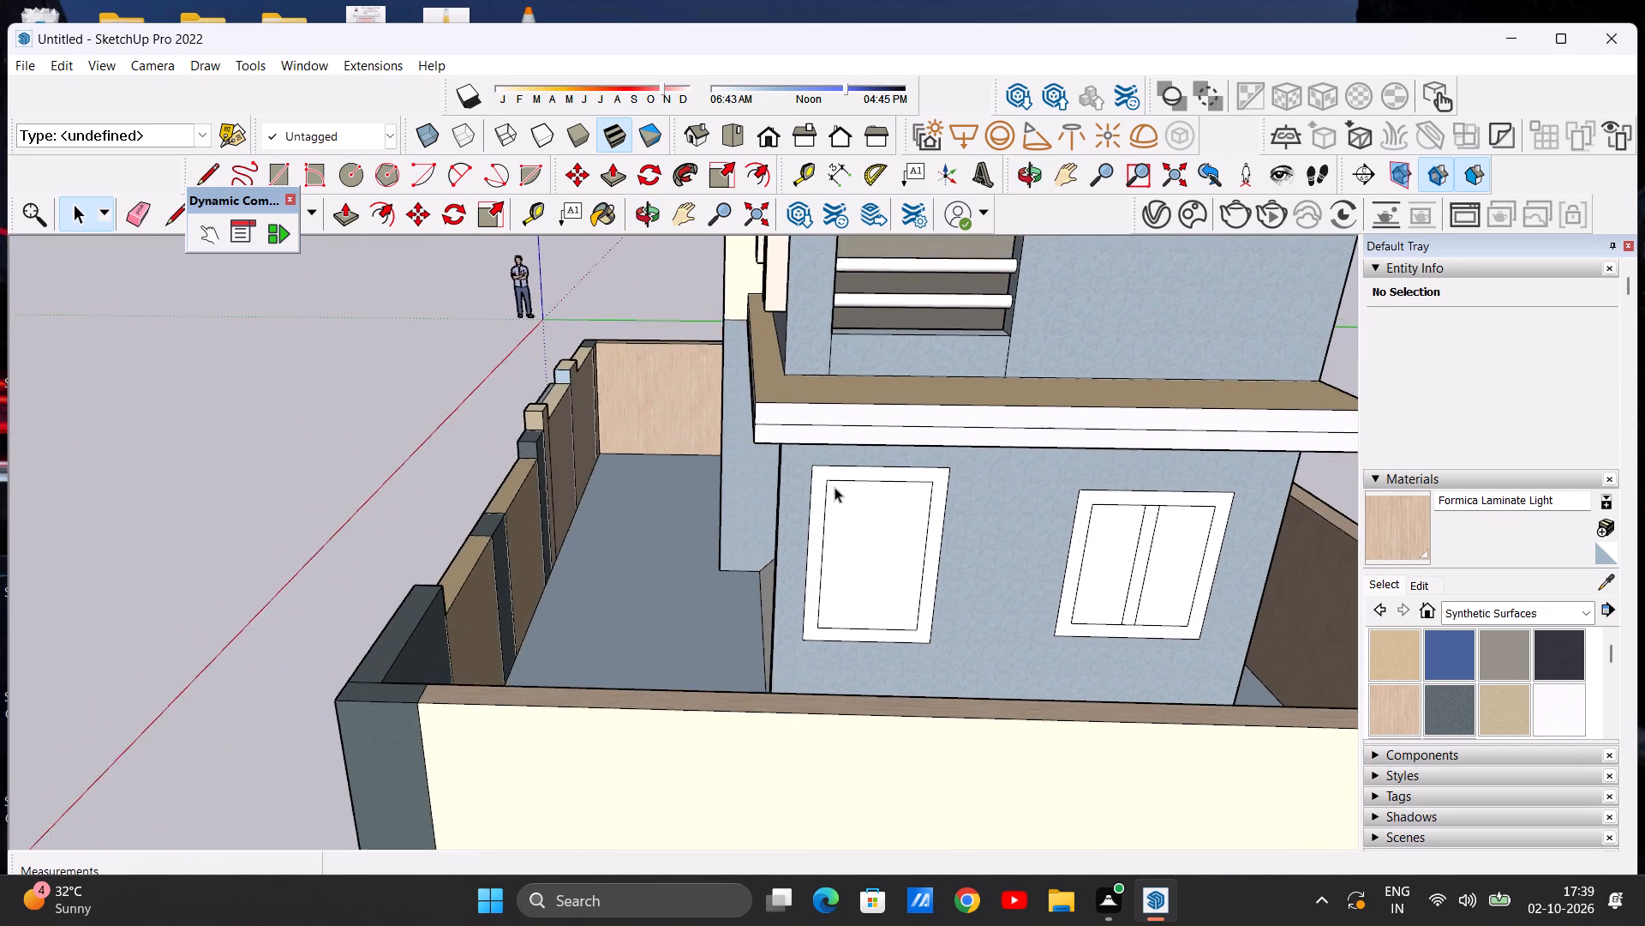
scroll(834, 487, "down", 2)
scroll(946, 541, "up", 5)
middle_click_drag(950, 555, 930, 516)
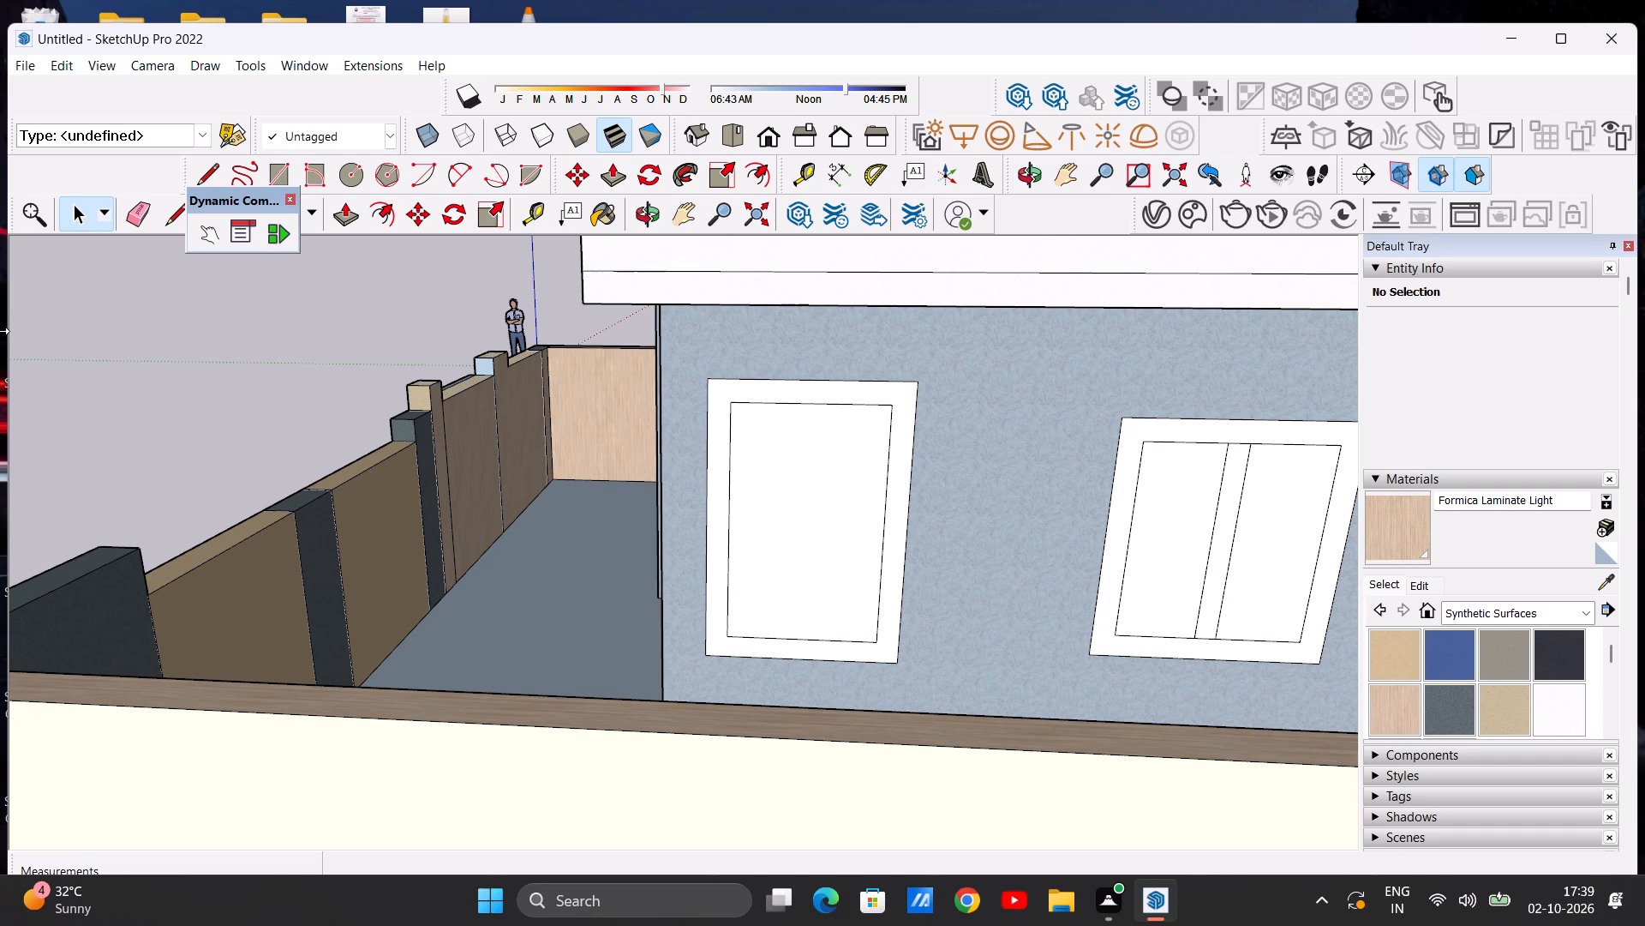
scroll(51, 274, "down", 2)
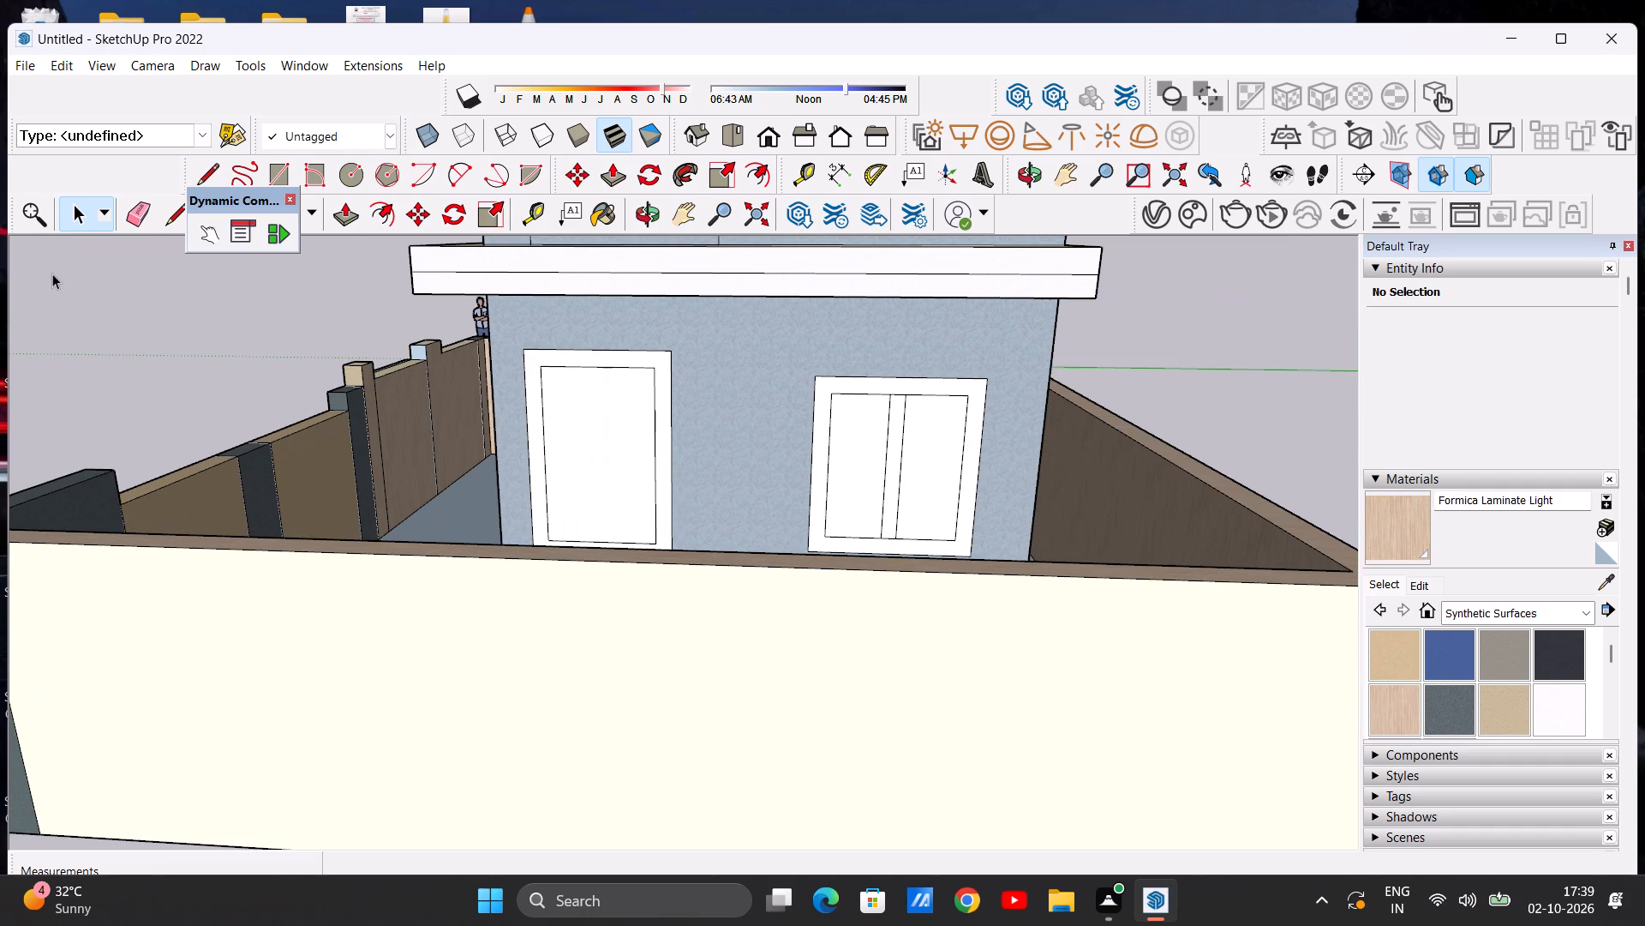
Paint the door frame on the house's porch-side wall with Wood Bamboo from the Wood collection.
scroll(507, 476, "up", 4)
middle_click_drag(528, 472, 595, 440)
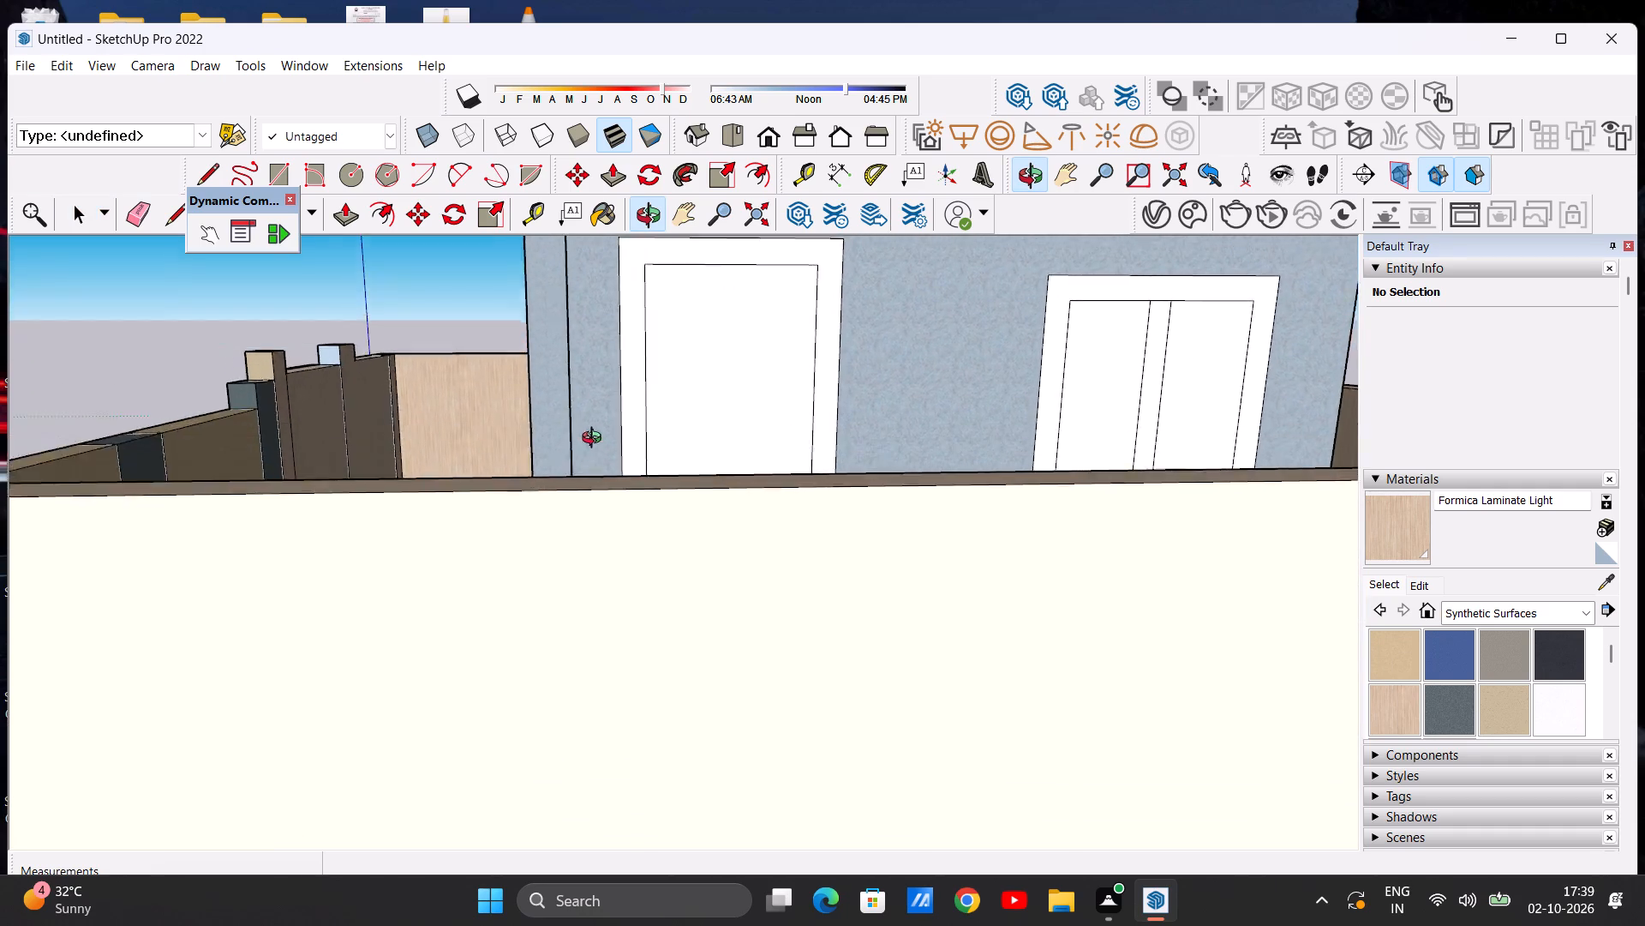
middle_click_drag(595, 440, 557, 501)
scroll(724, 417, "up", 1)
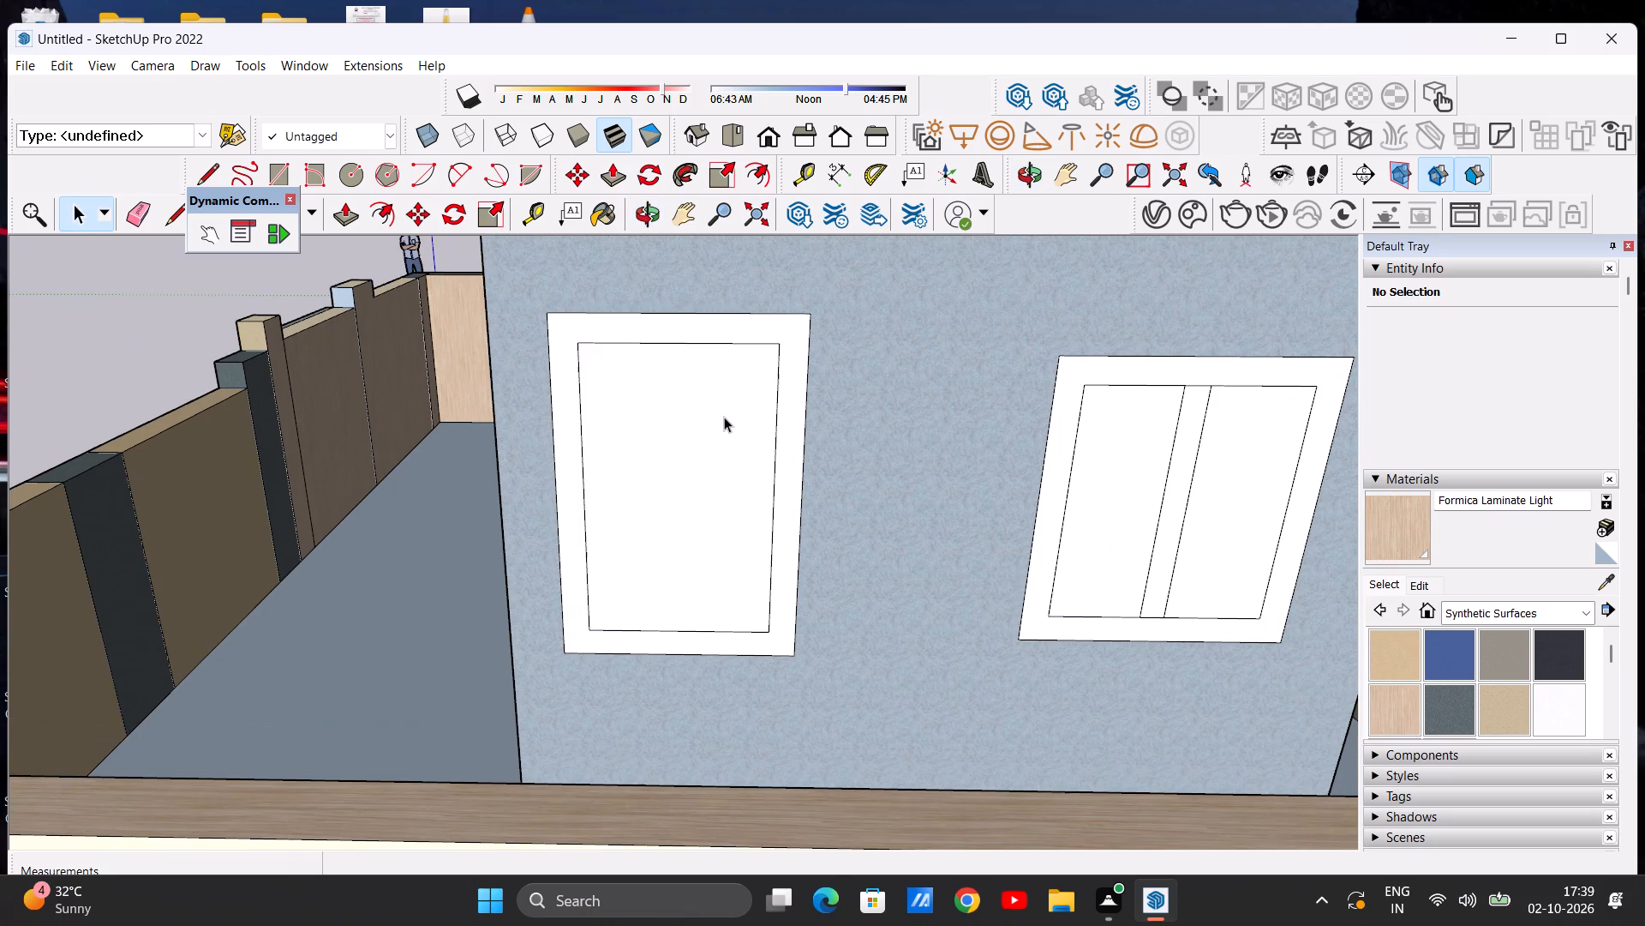
scroll(729, 408, "up", 2)
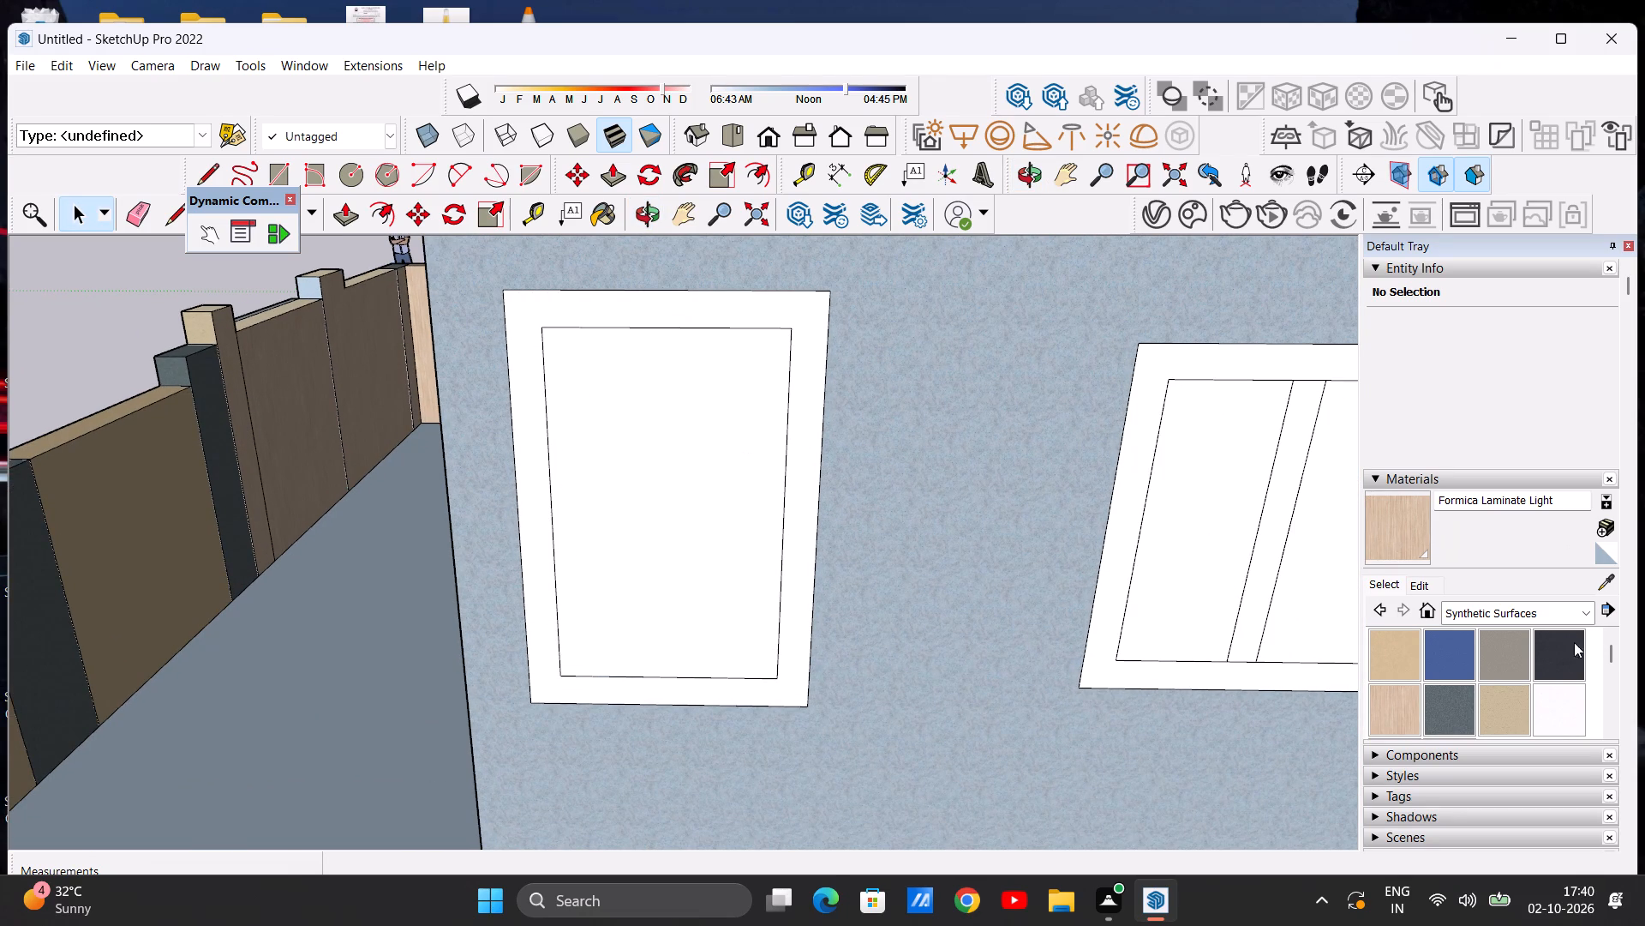
left_click(1582, 619)
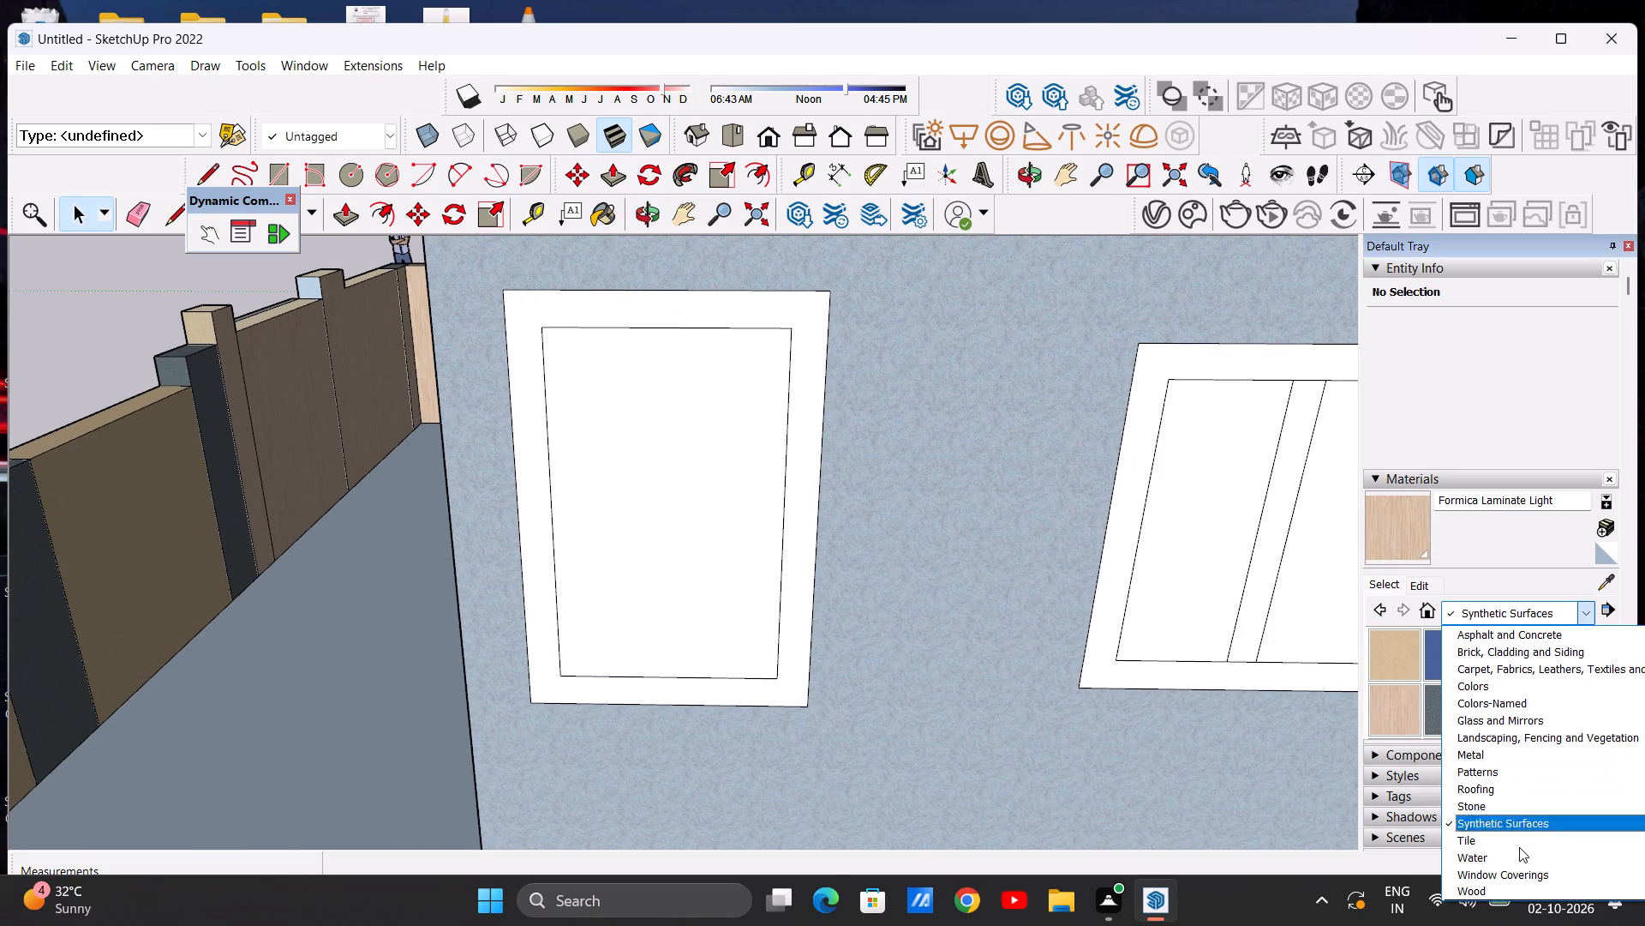
left_click(1469, 885)
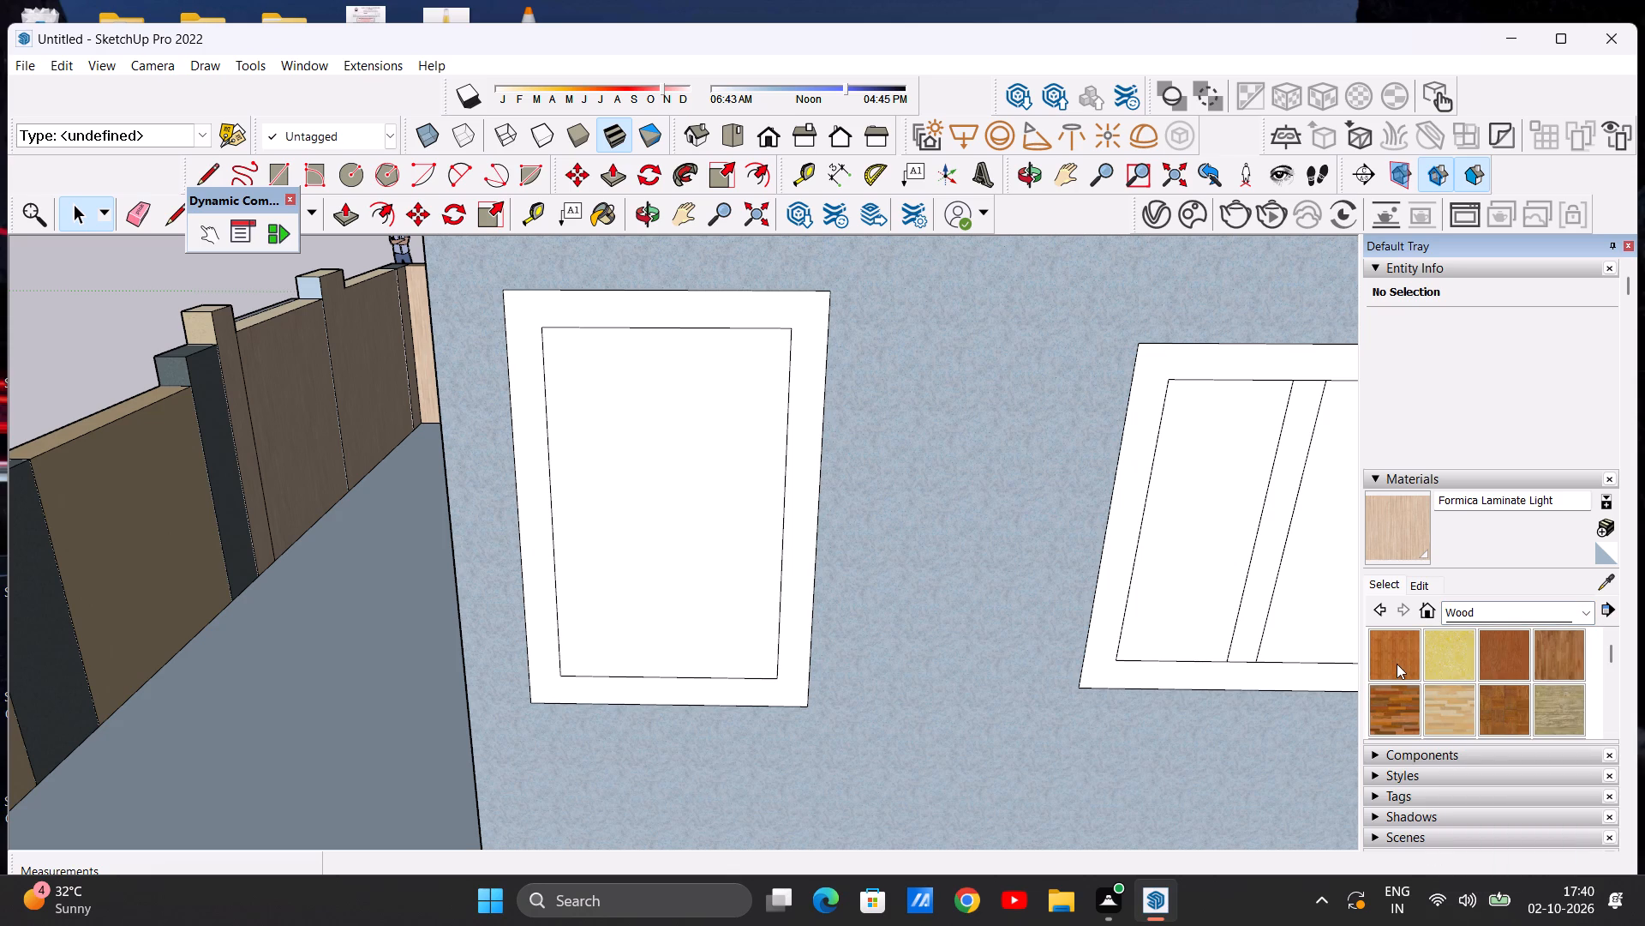
left_click(1397, 664)
left_click(798, 579)
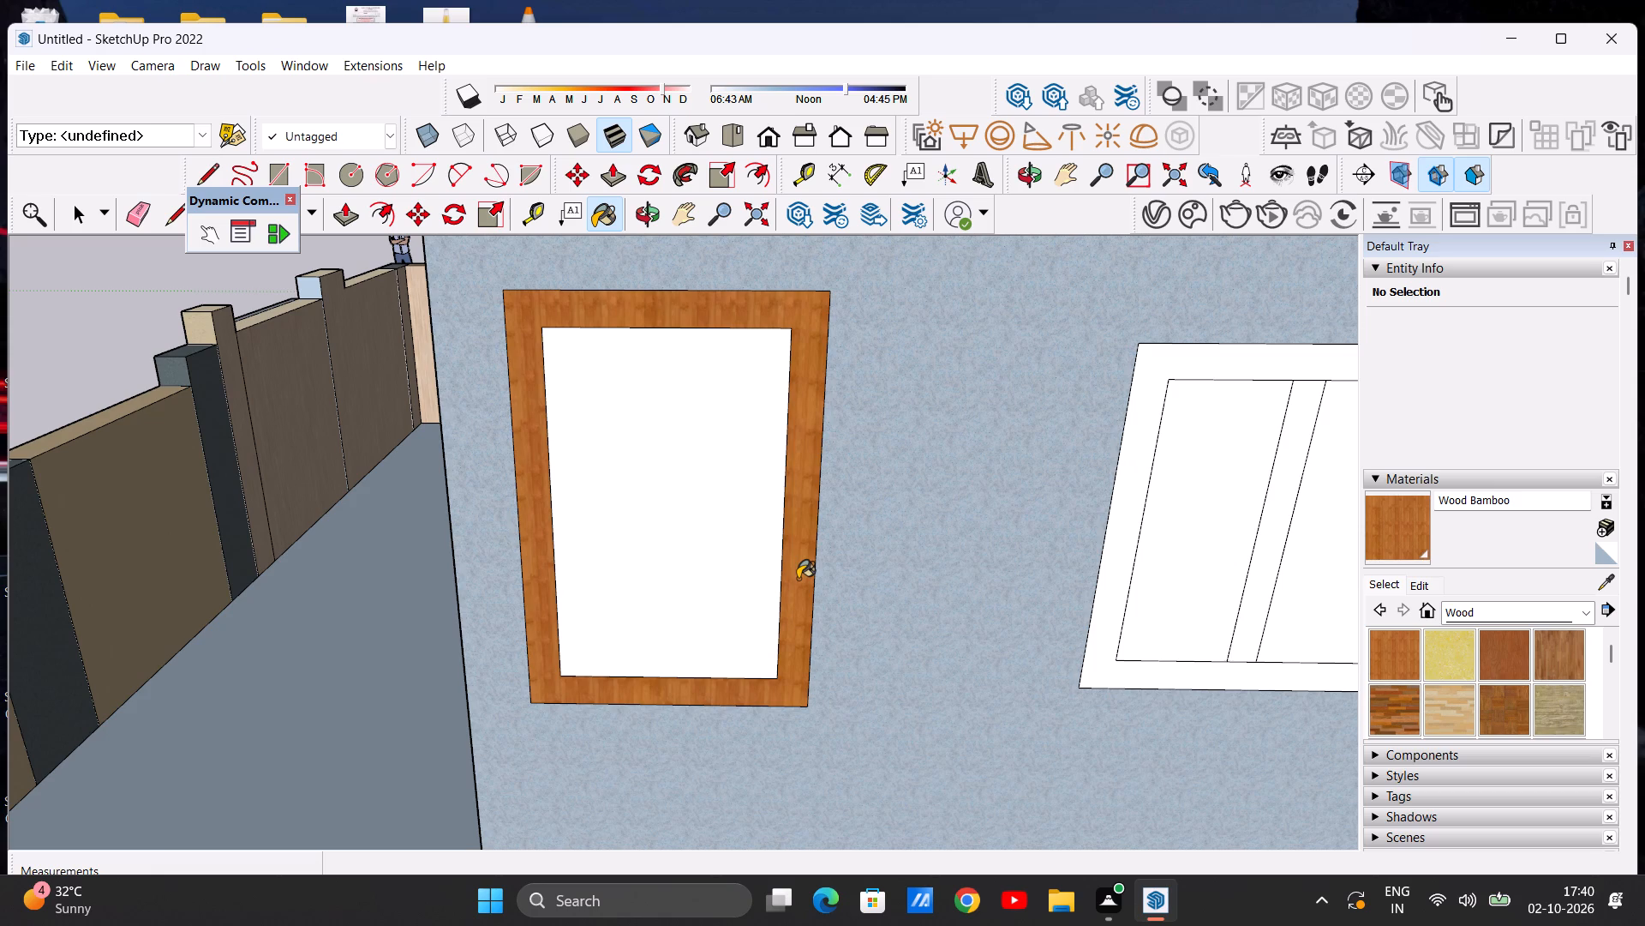
Paint the outer frame and centre mullion of the window beside that door with Wood Veneer 01.
scroll(827, 579, "down", 4)
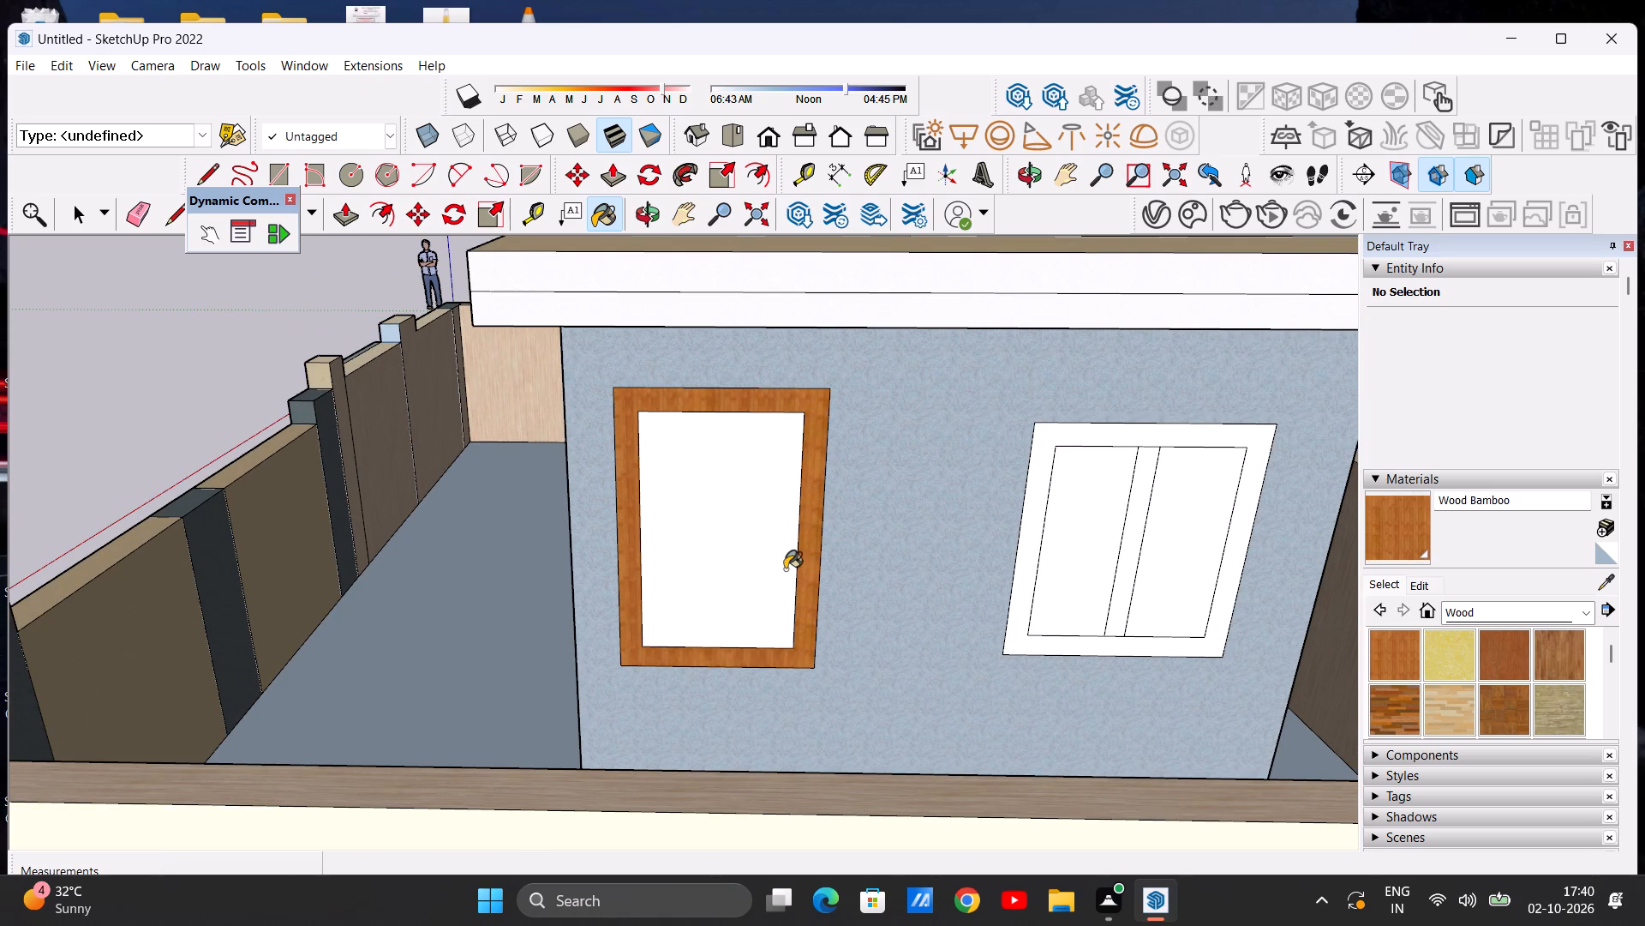
scroll(791, 569, "down", 4)
scroll(1019, 623, "up", 4)
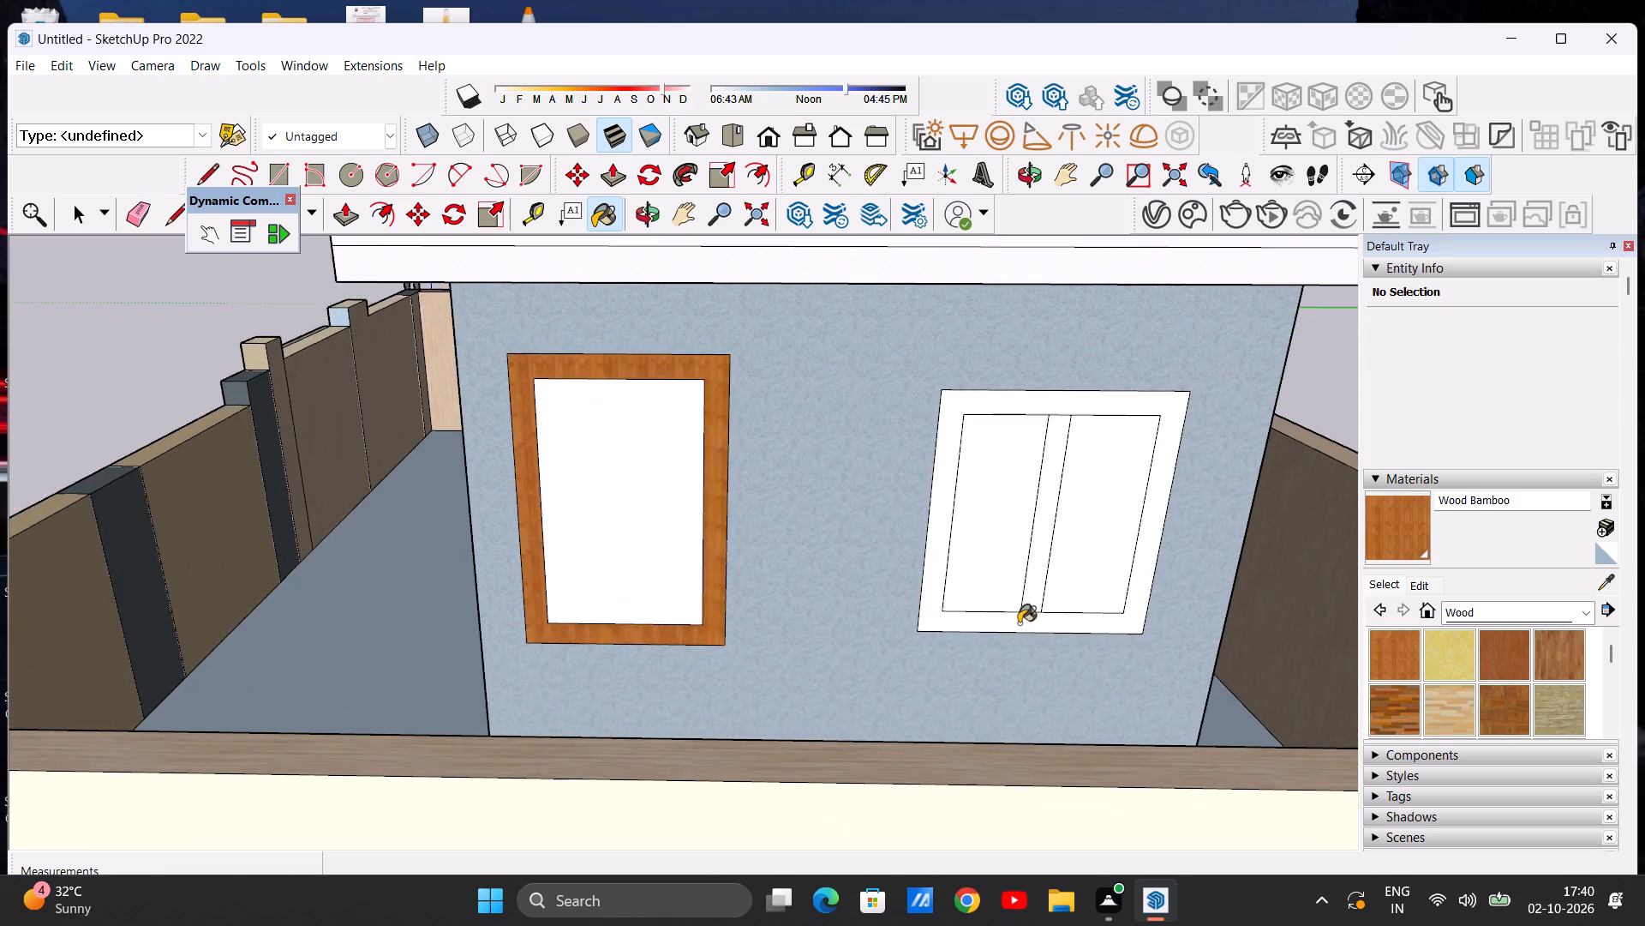
scroll(1019, 623, "up", 3)
scroll(1492, 707, "down", 1)
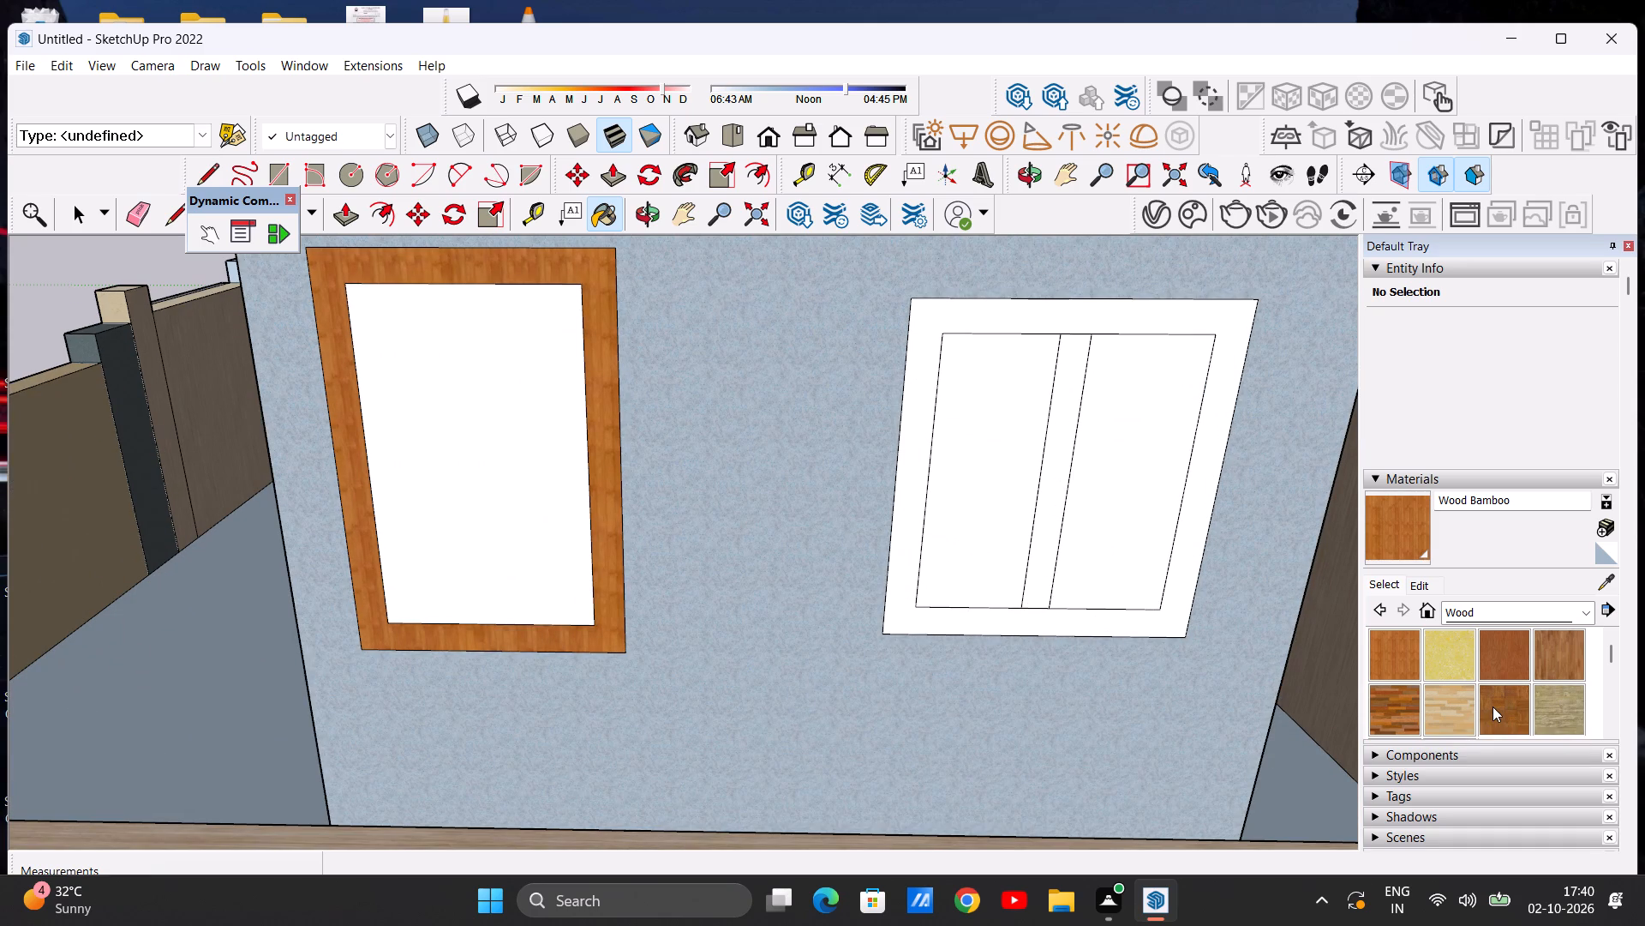
left_click(1498, 672)
scroll(893, 580, "up", 4)
left_click(894, 578)
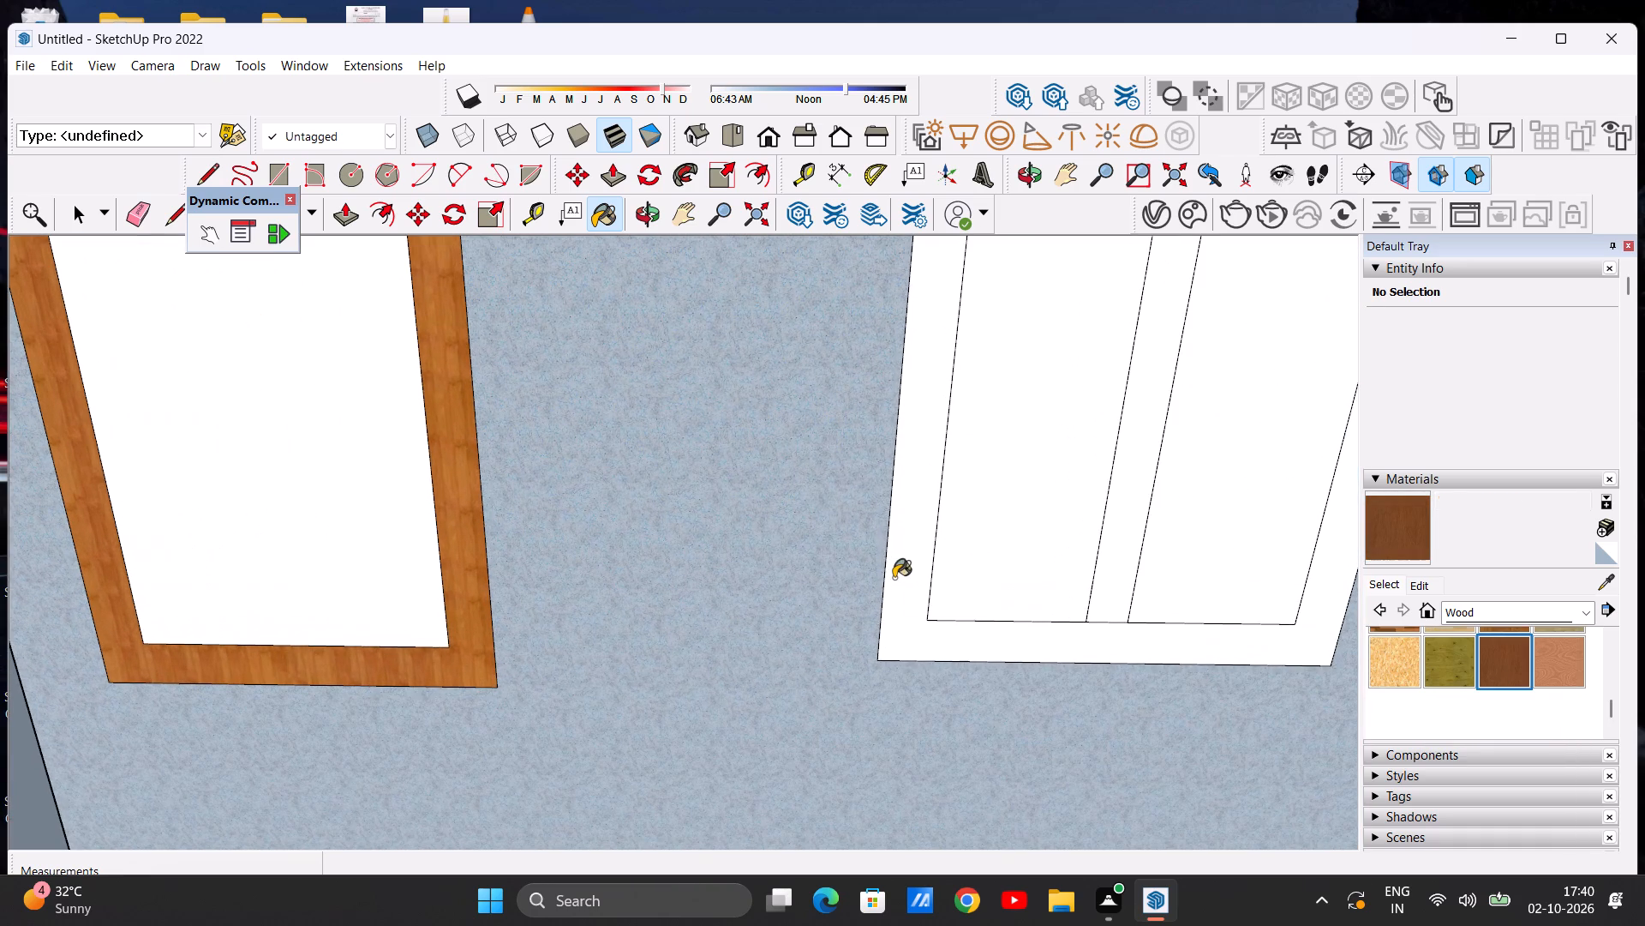
scroll(946, 629, "down", 10)
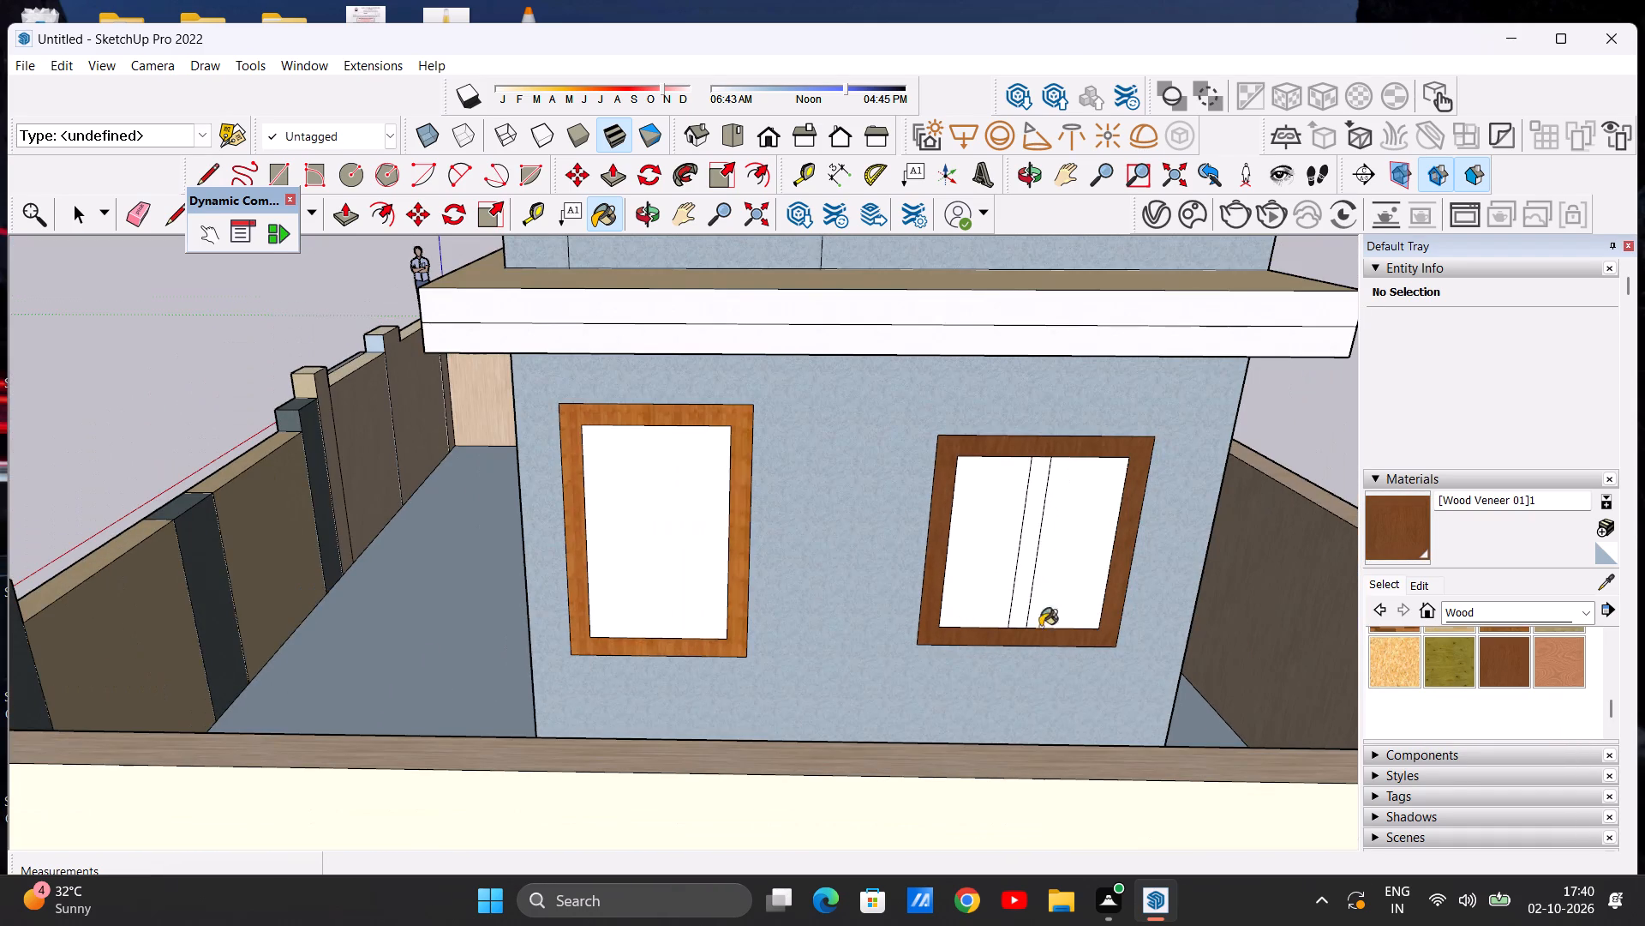
scroll(1026, 598, "up", 11)
left_click(1009, 598)
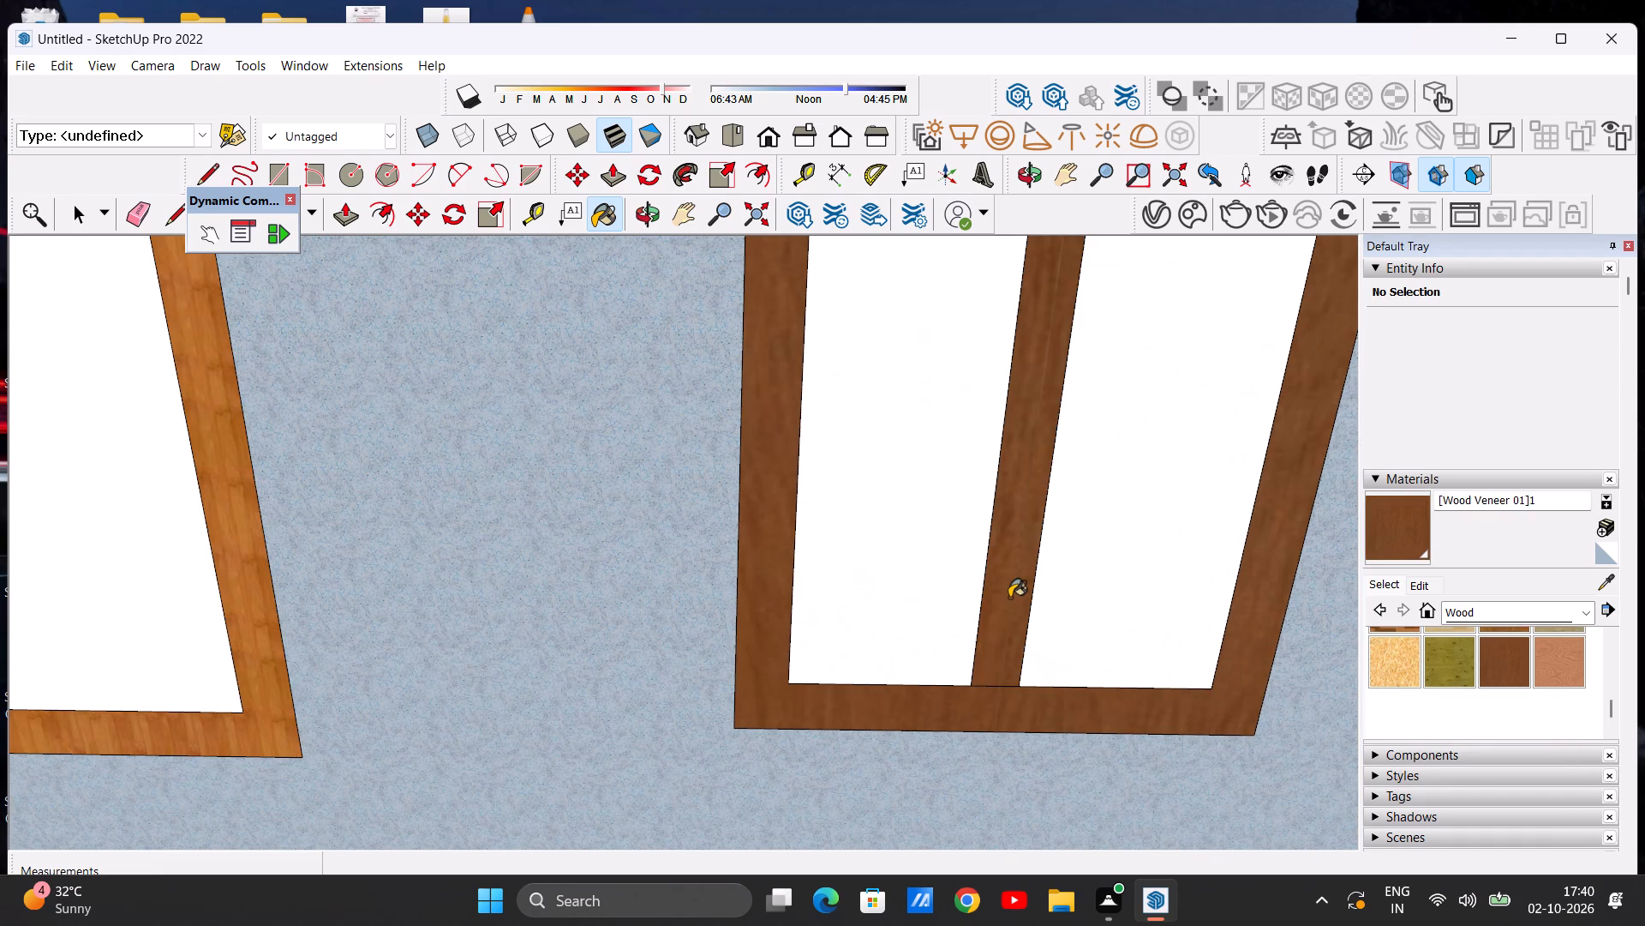
scroll(1003, 598, "down", 8)
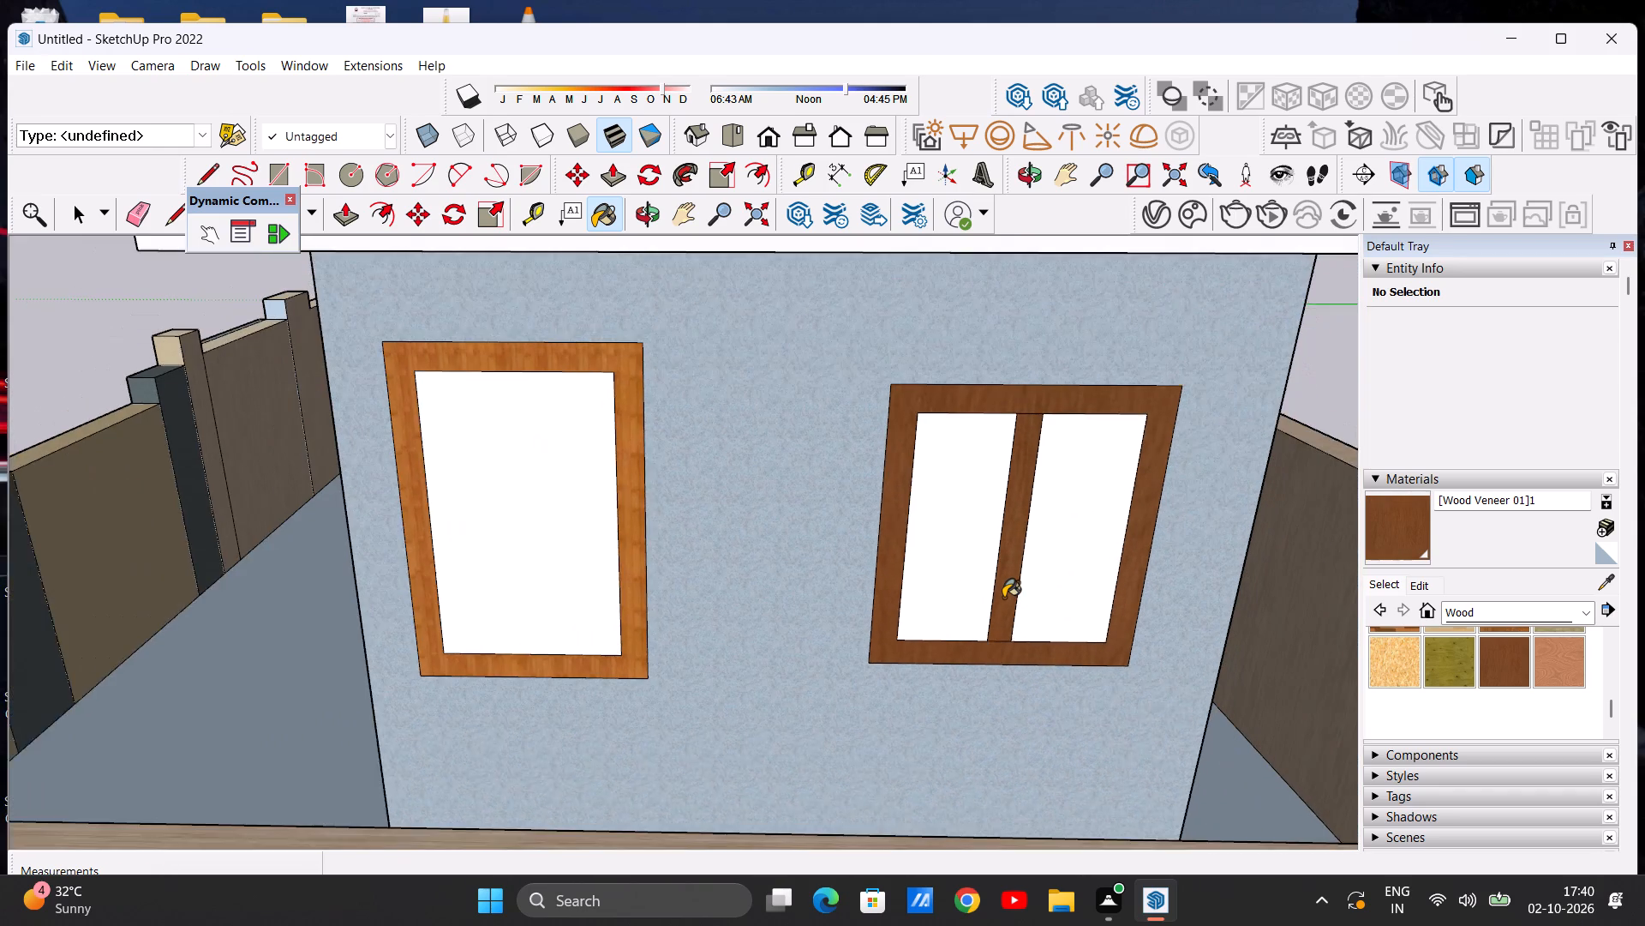
scroll(1003, 598, "down", 2)
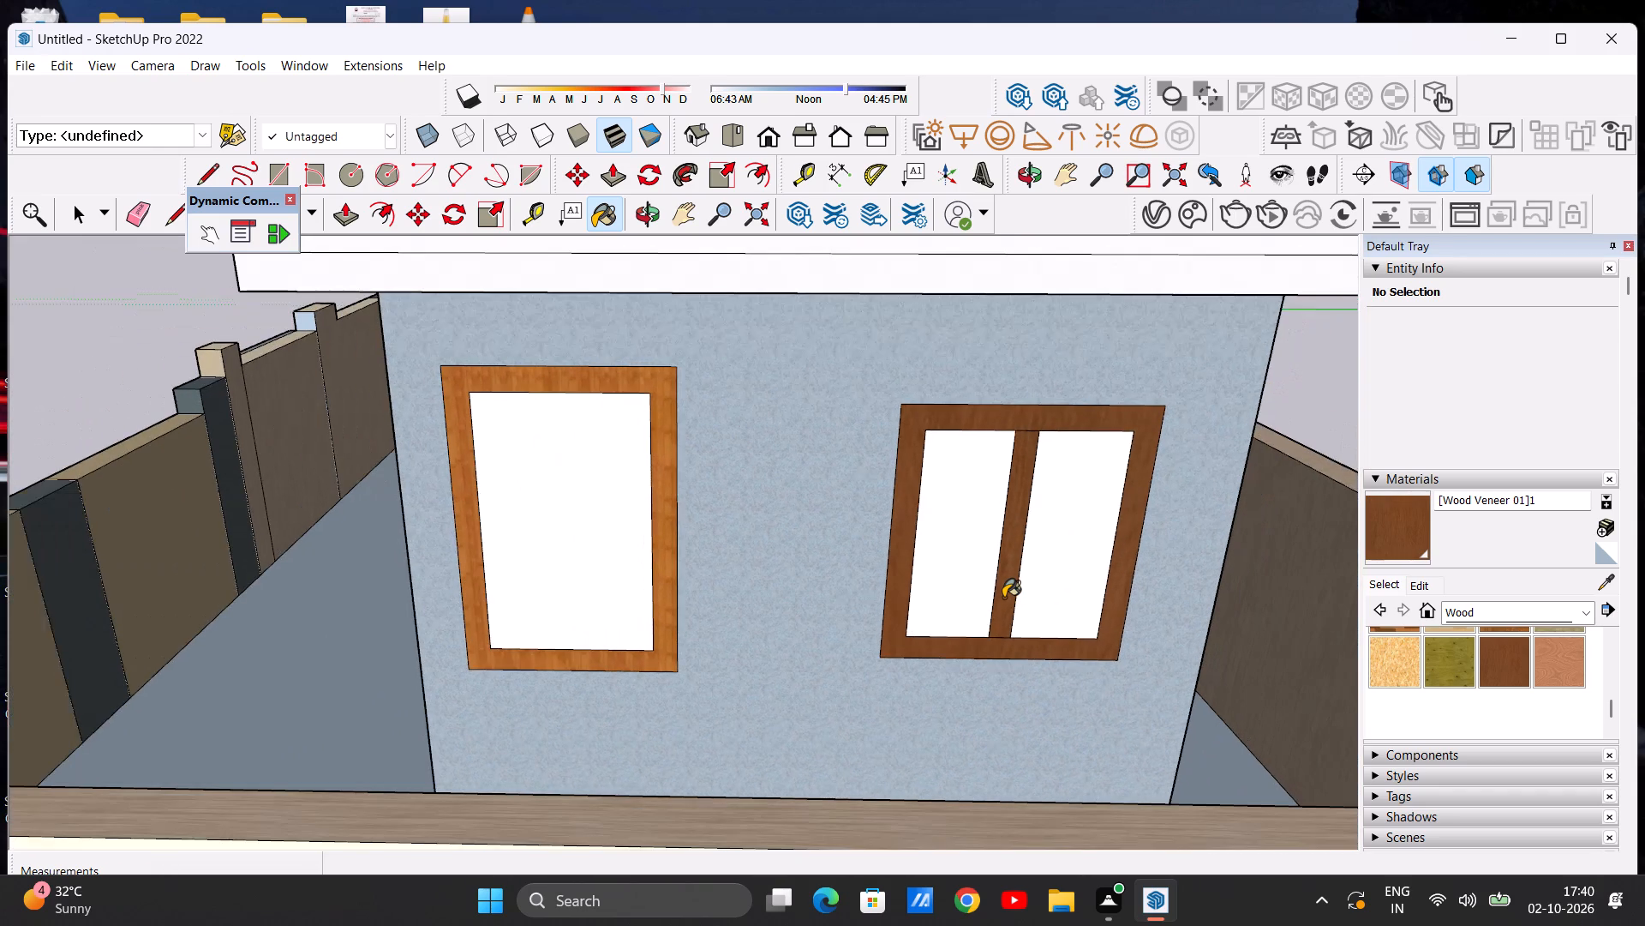
key("space")
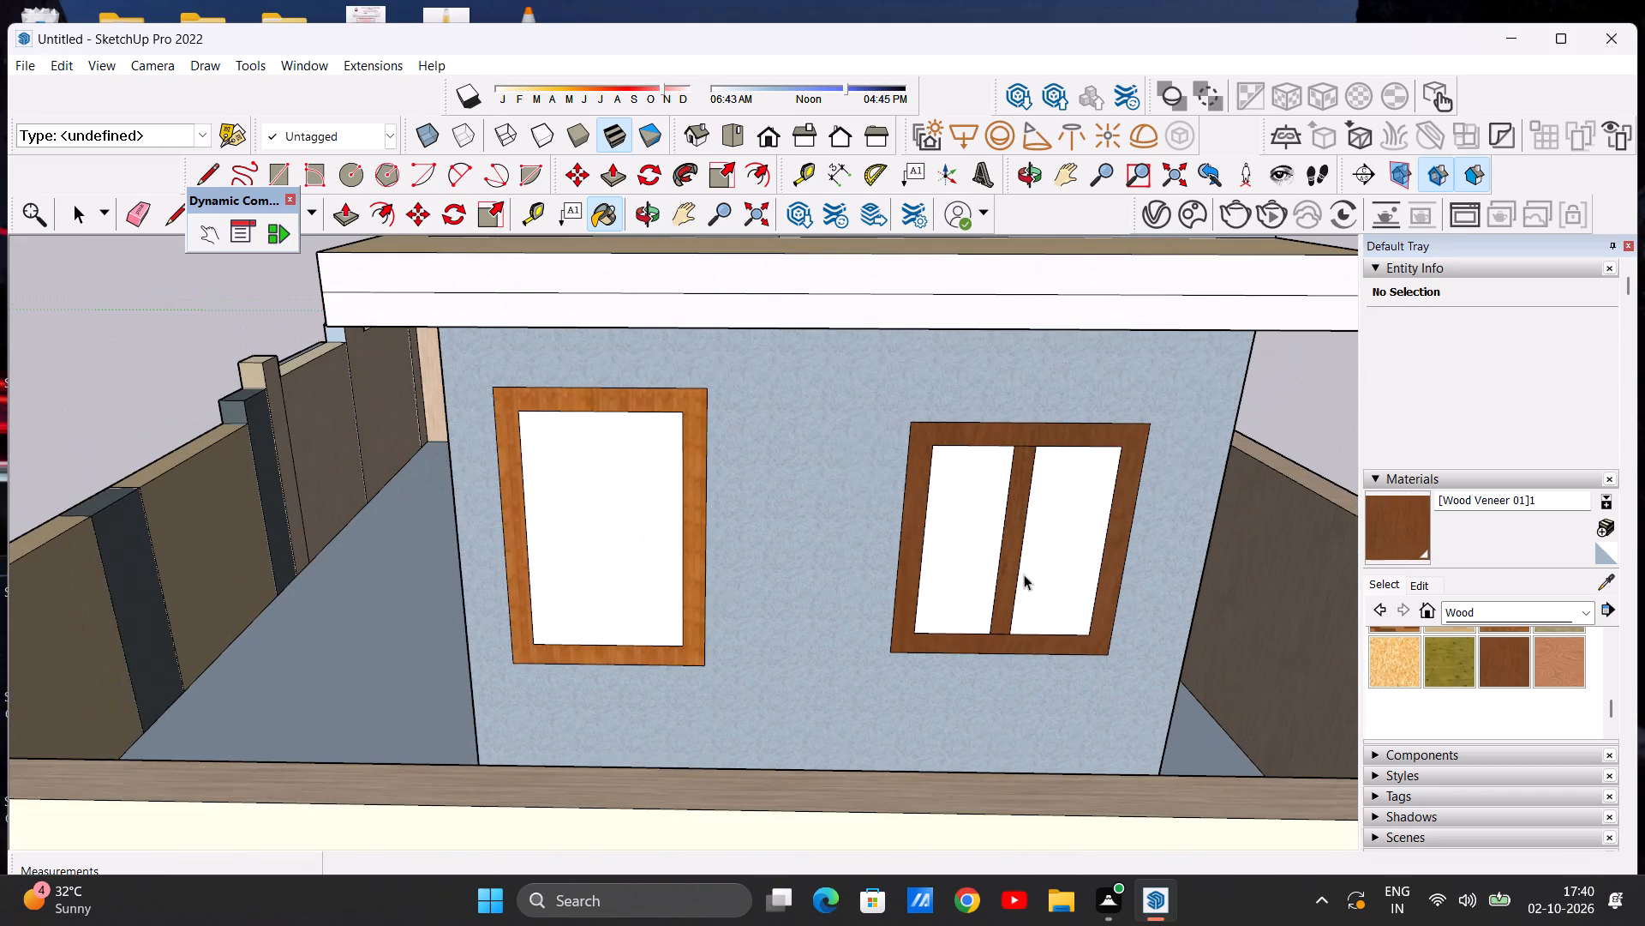
Fill the door panel inside the bamboo frame with Blinds Cloth Horizontal from the Window Coverings collection.
left_click(1588, 610)
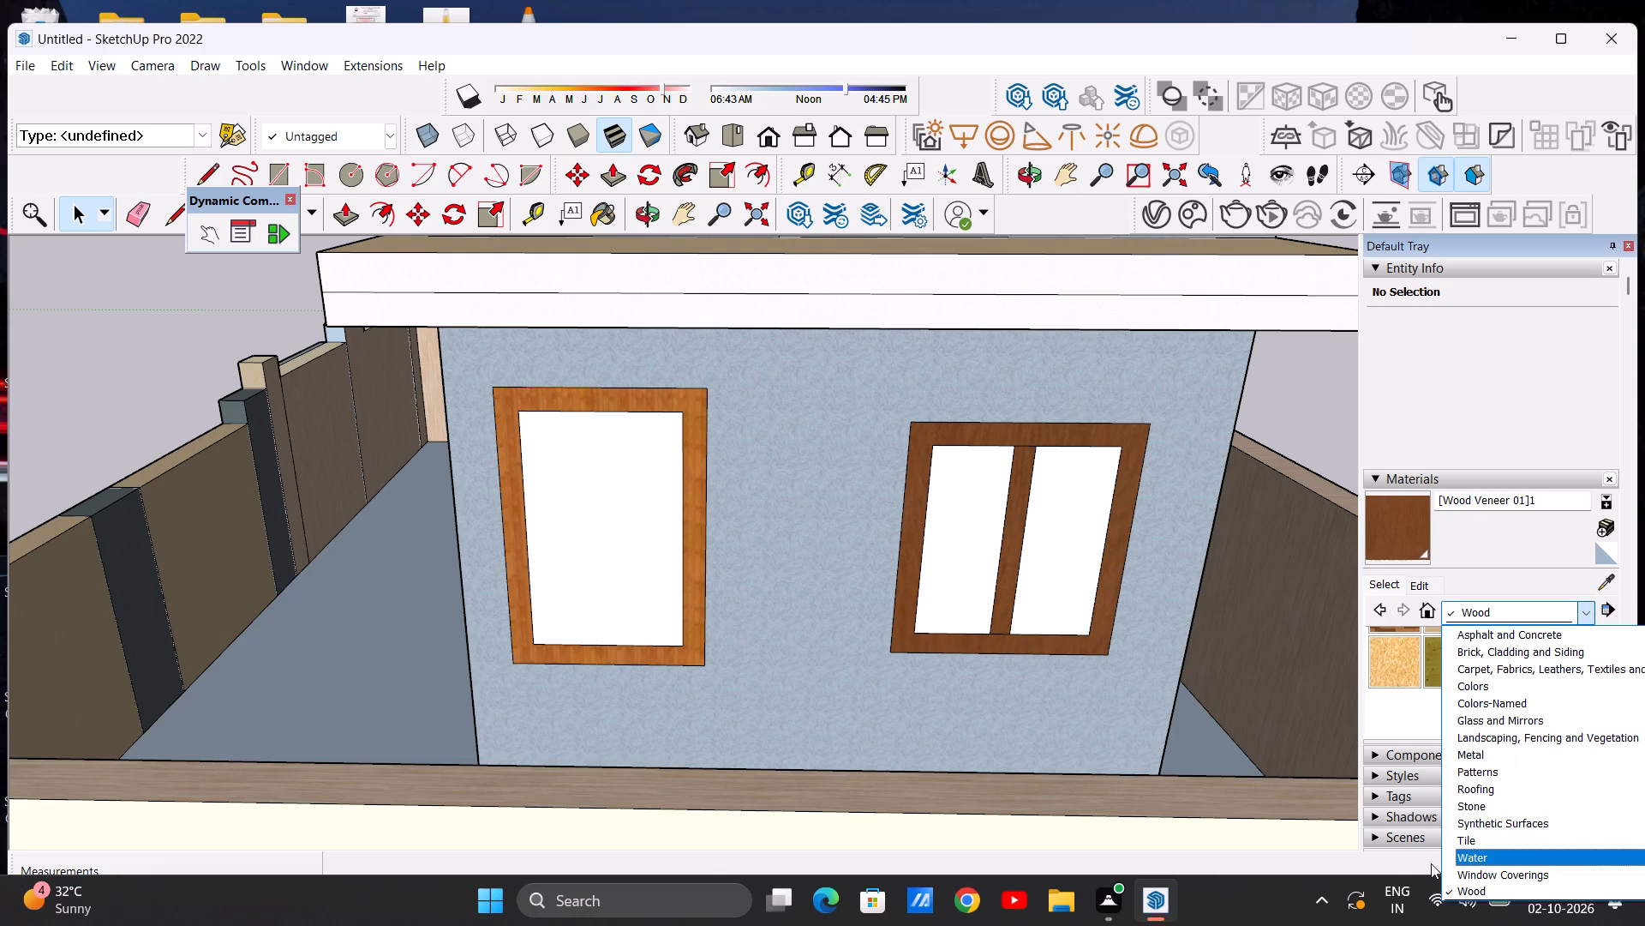
left_click(1480, 875)
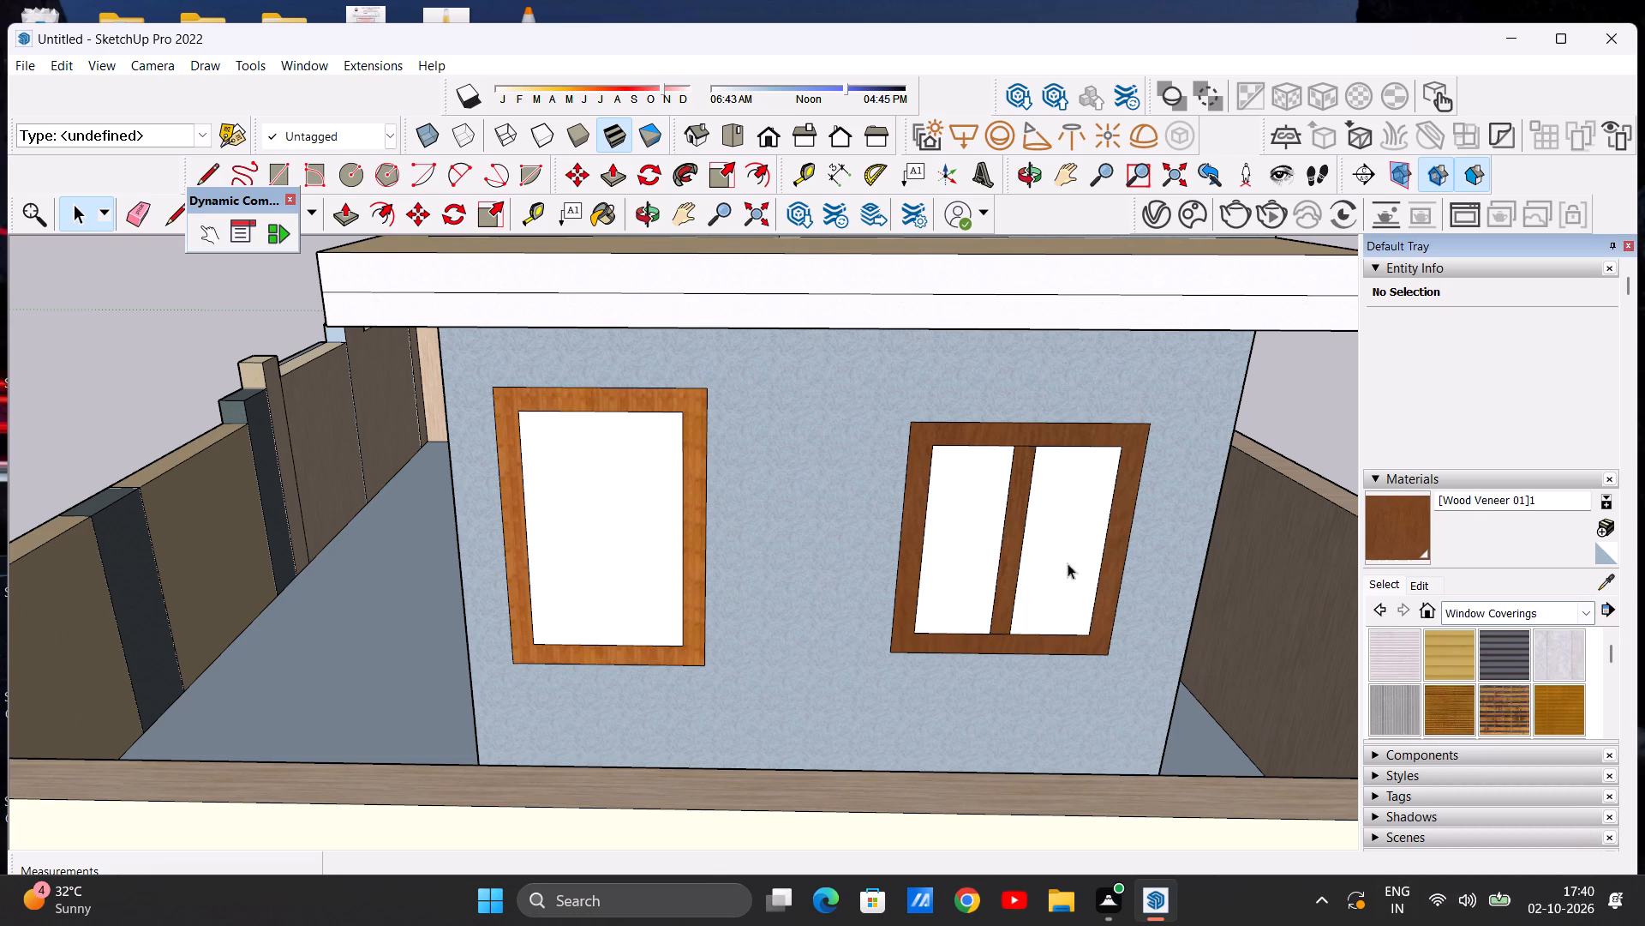
scroll(1123, 506, "down", 1)
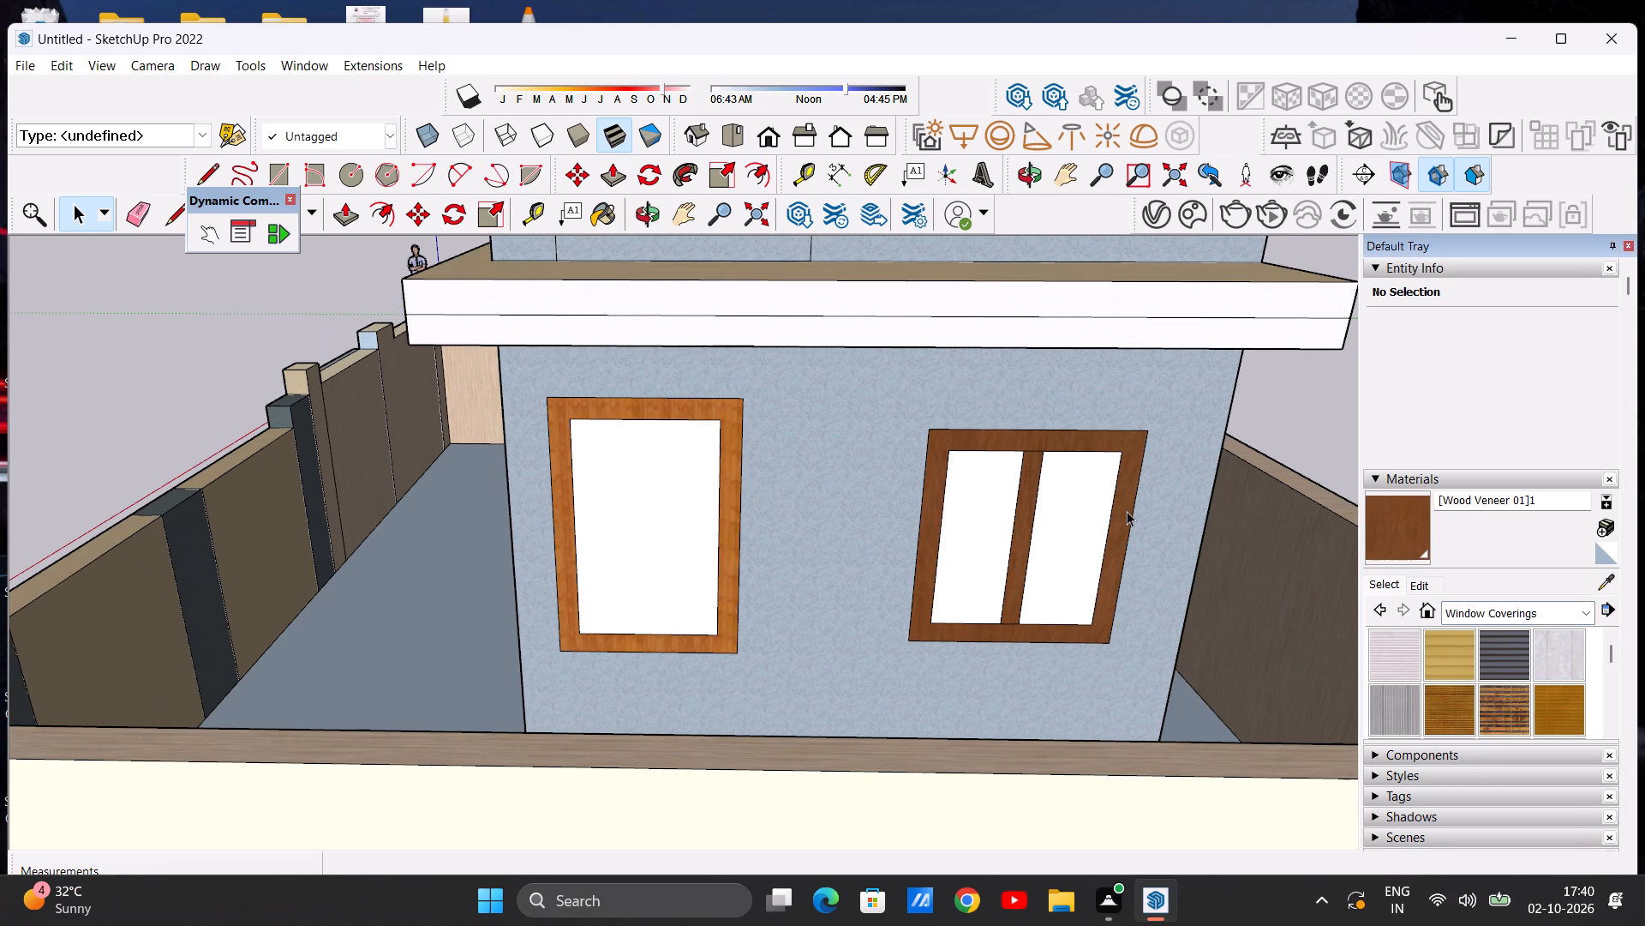
scroll(768, 519, "up", 2)
scroll(863, 502, "down", 5)
middle_click_drag(743, 518, 775, 512)
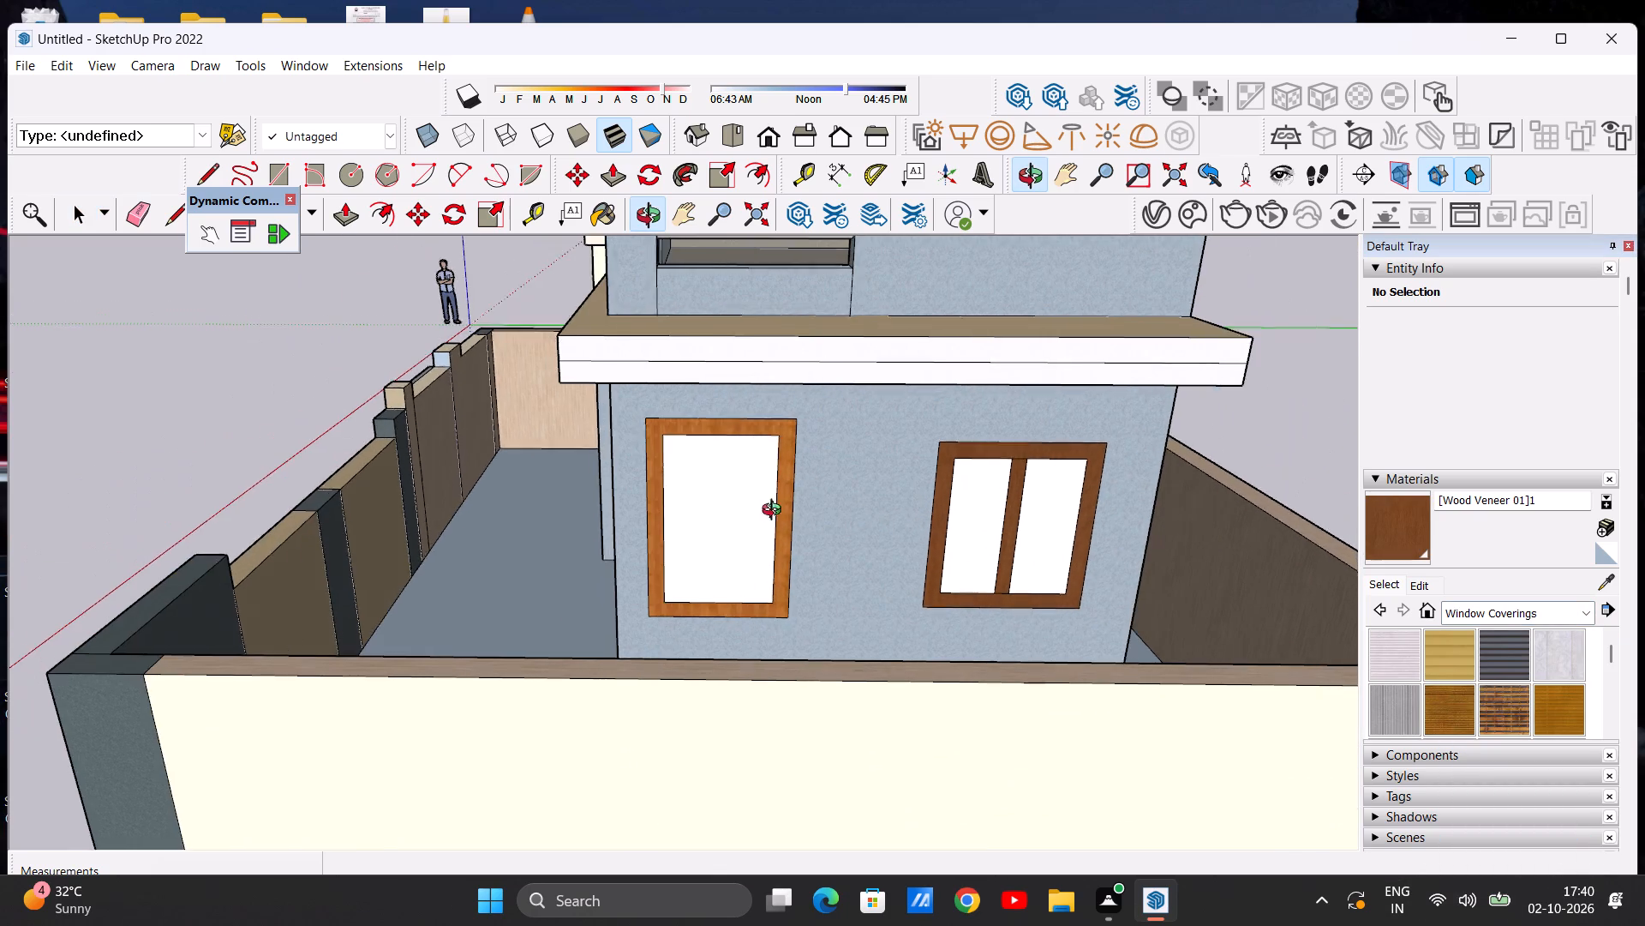
middle_click_drag(775, 512, 721, 496)
scroll(717, 507, "up", 2)
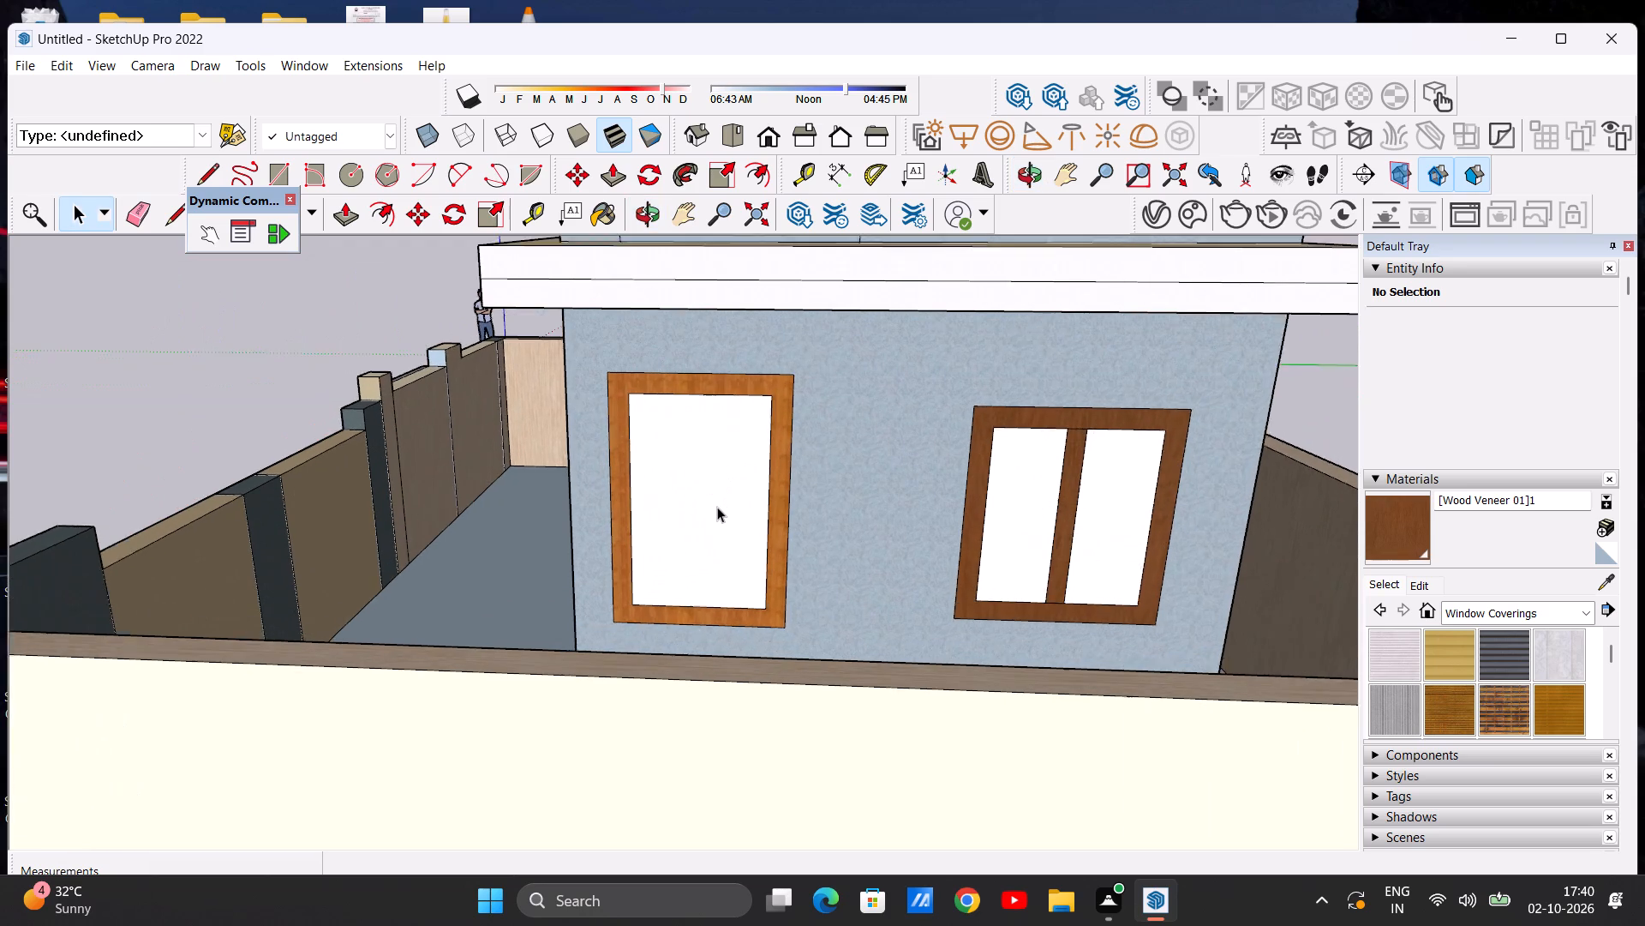
scroll(717, 507, "up", 5)
scroll(736, 504, "down", 4)
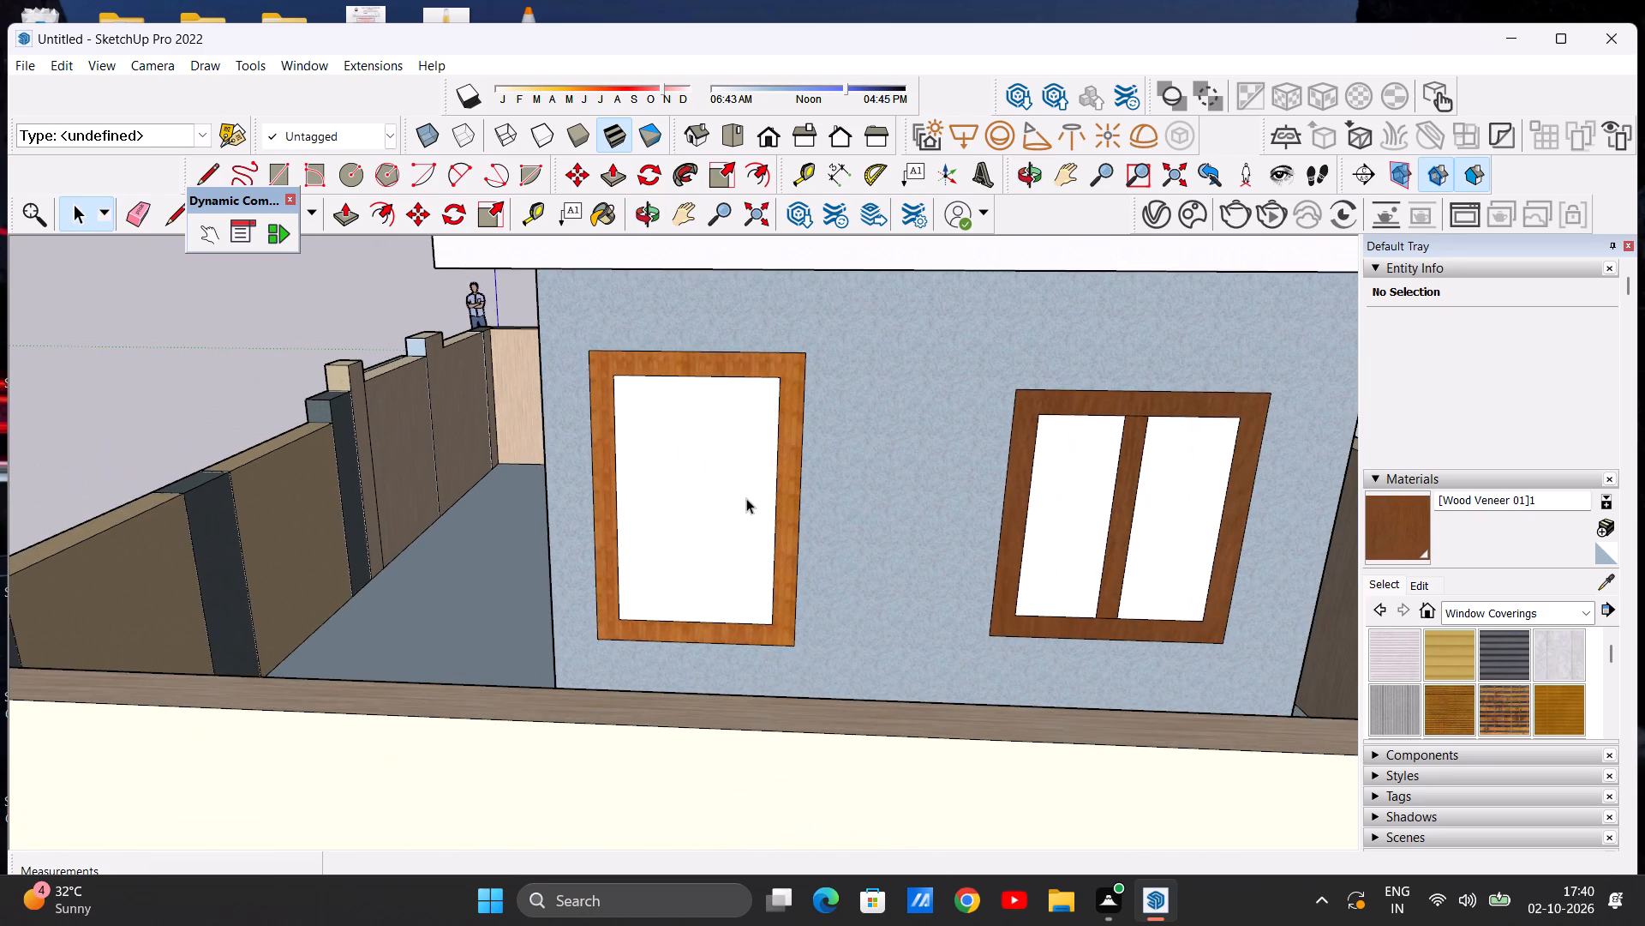
scroll(787, 498, "up", 1)
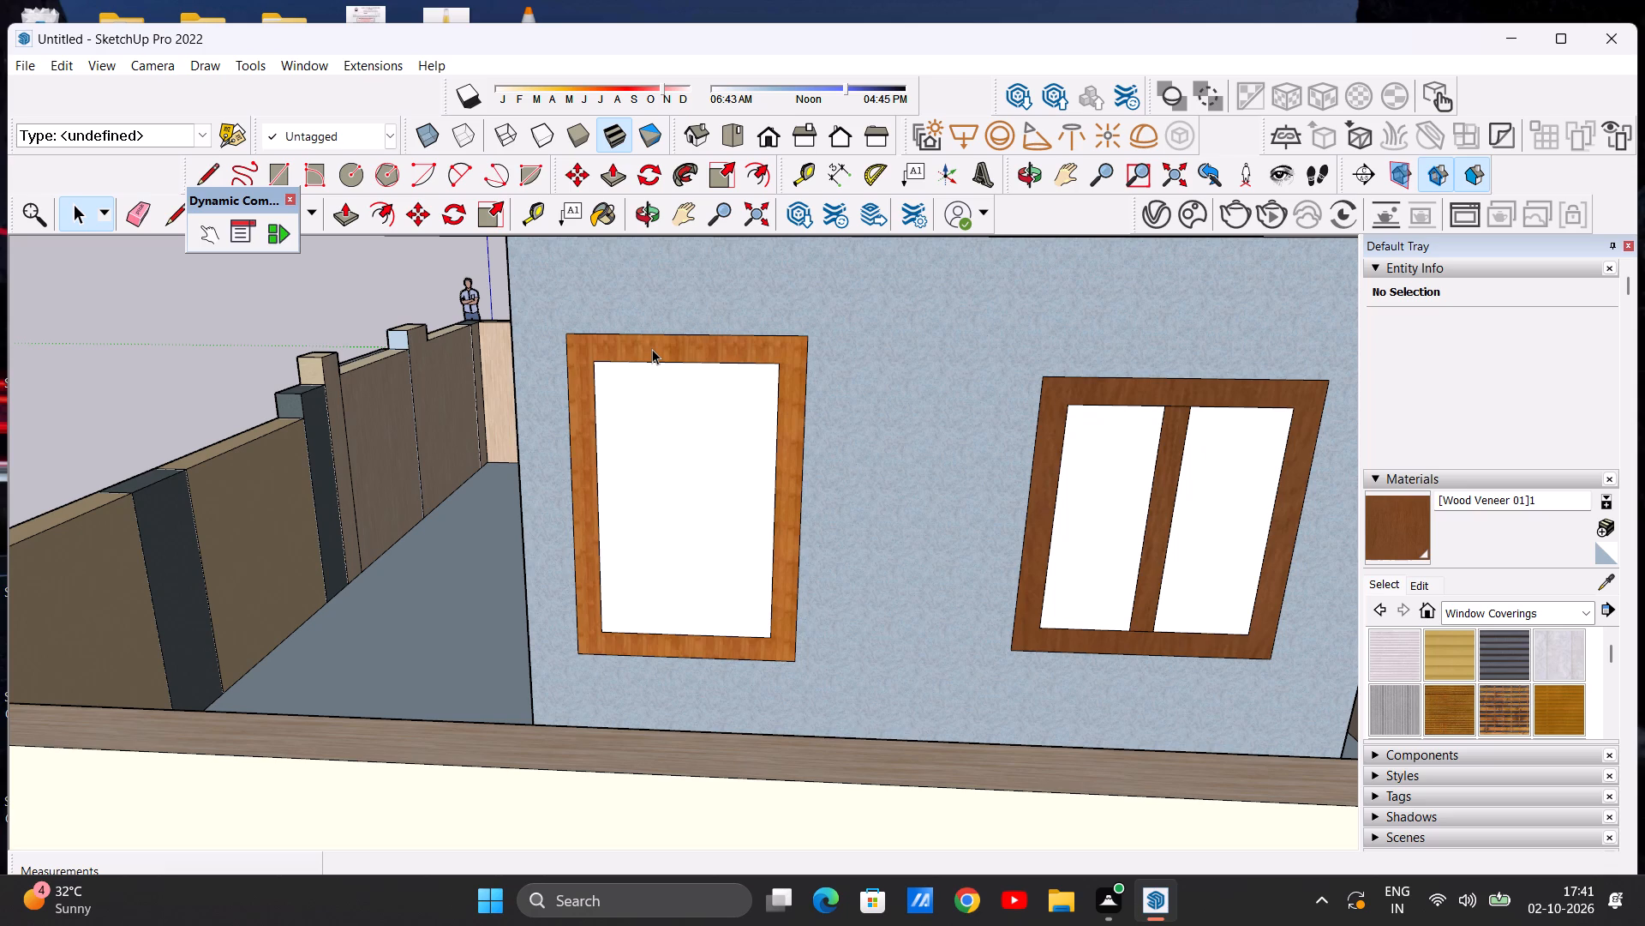
scroll(745, 452, "down", 6)
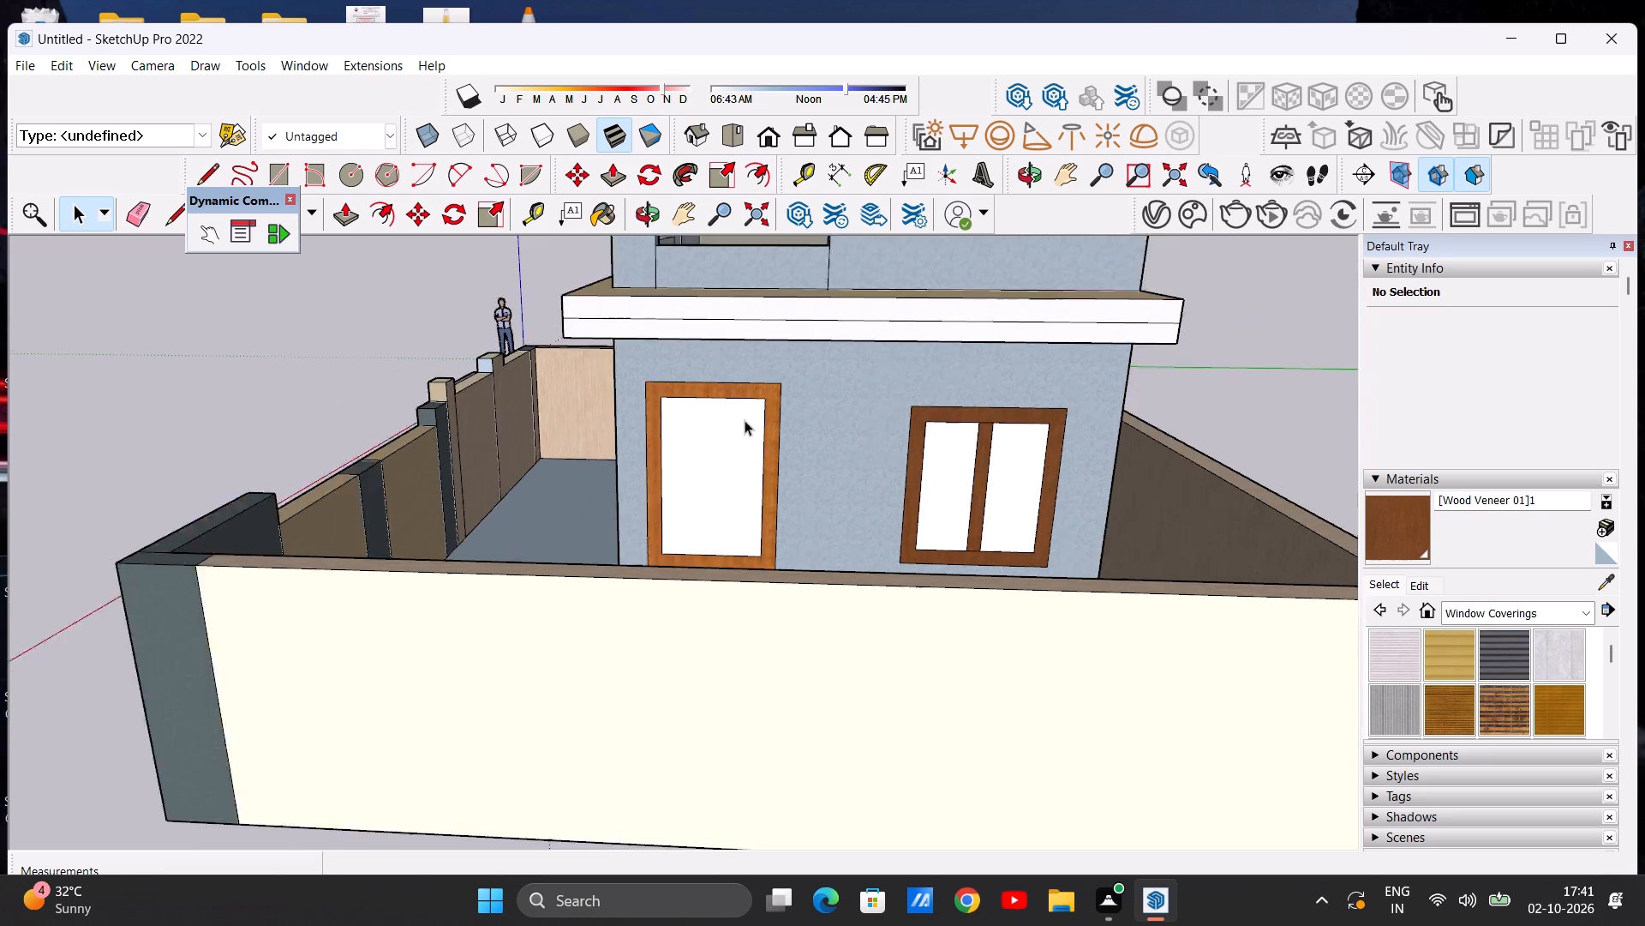
scroll(745, 420, "down", 2)
scroll(714, 454, "up", 6)
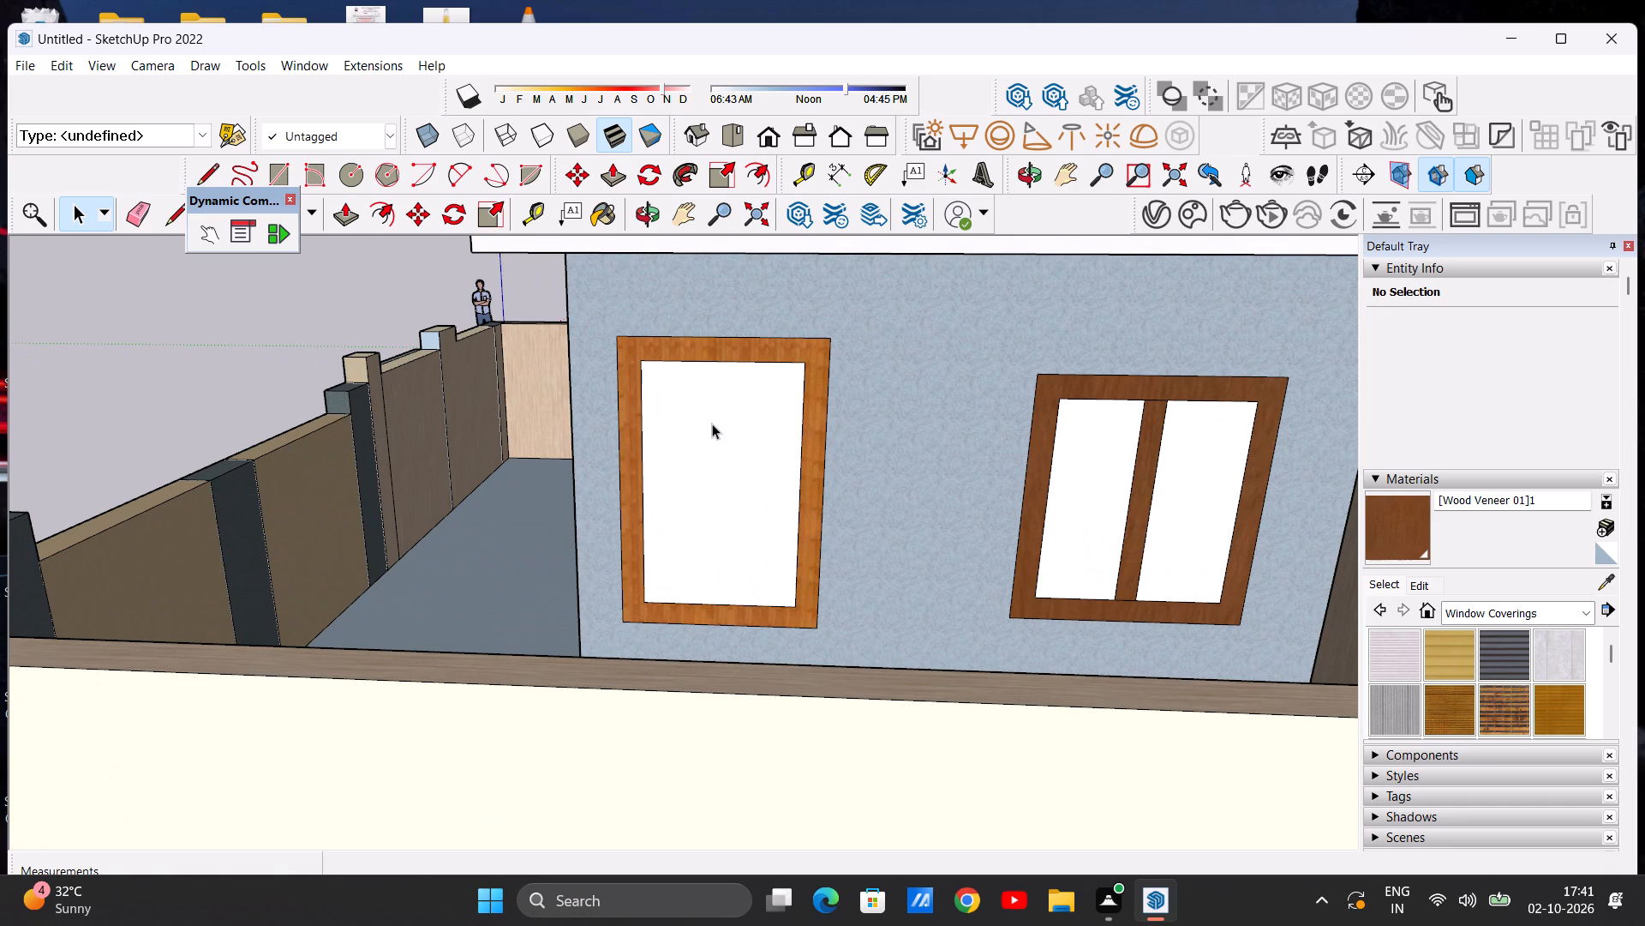
scroll(727, 432, "up", 2)
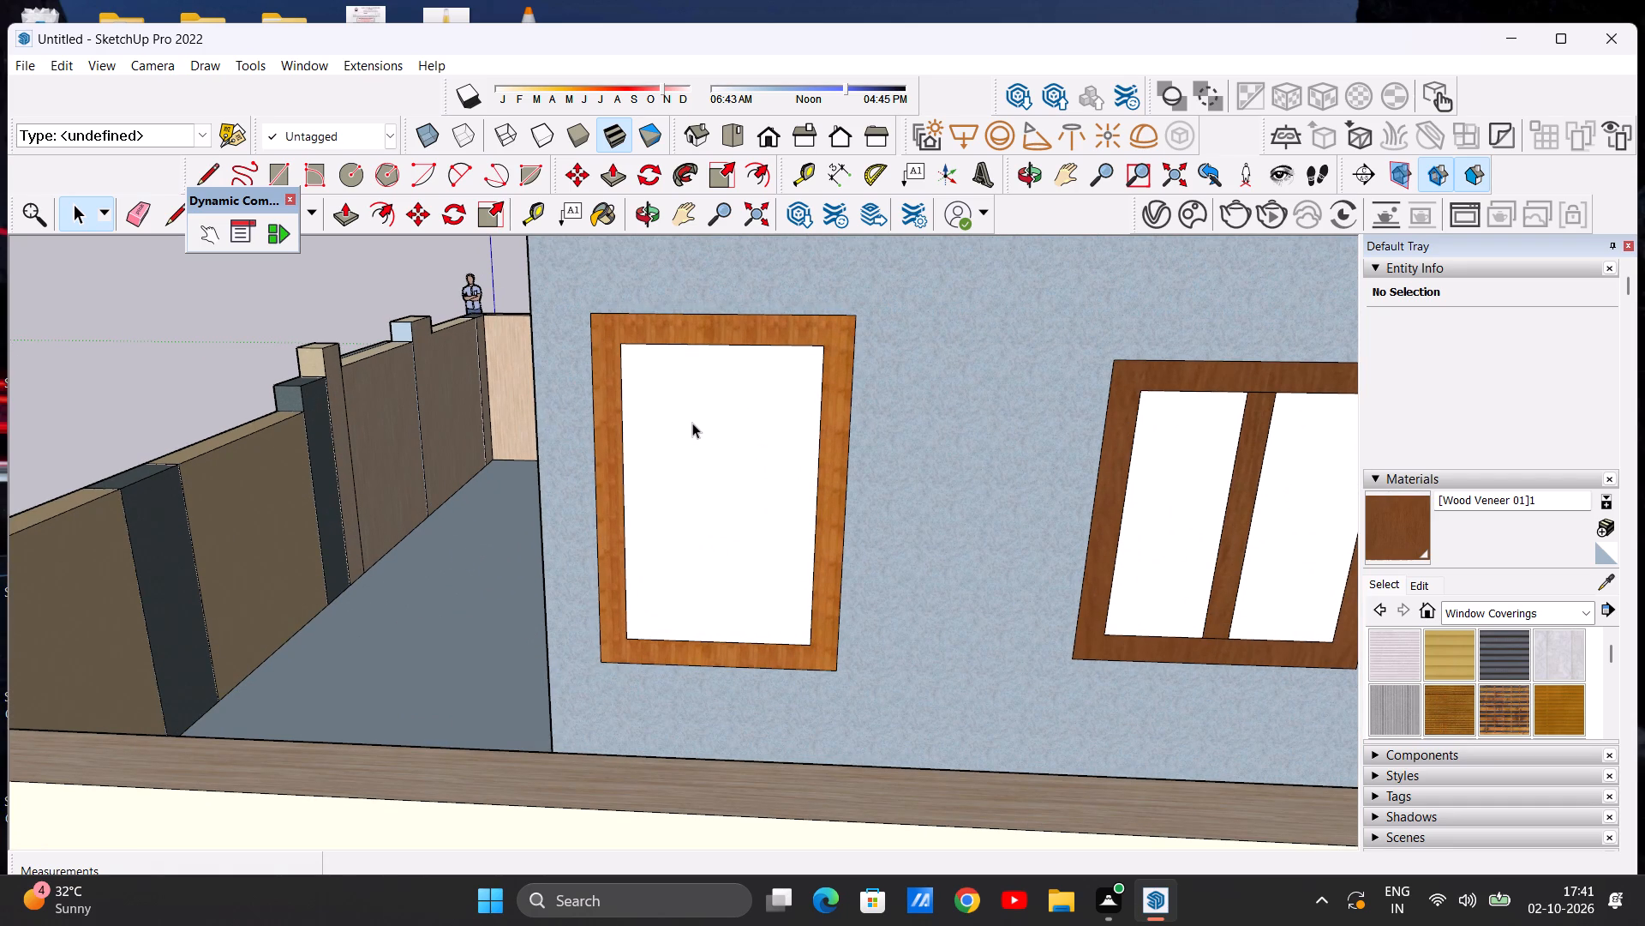
scroll(691, 445, "down", 4)
scroll(821, 457, "up", 3)
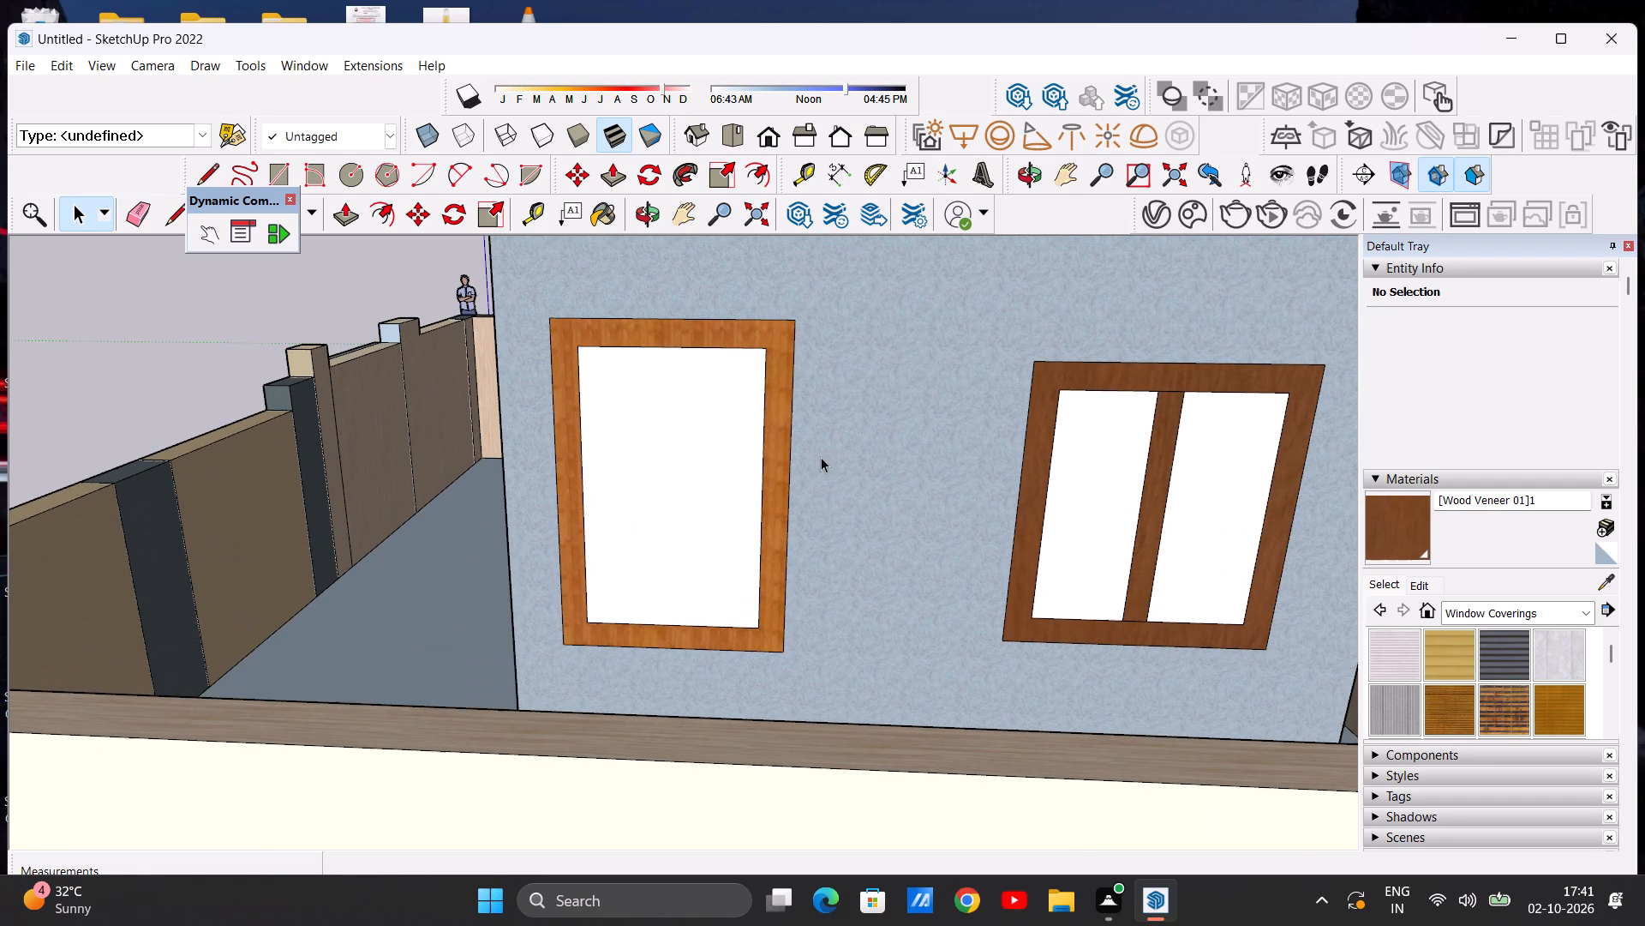
left_click(1459, 660)
left_click(661, 532)
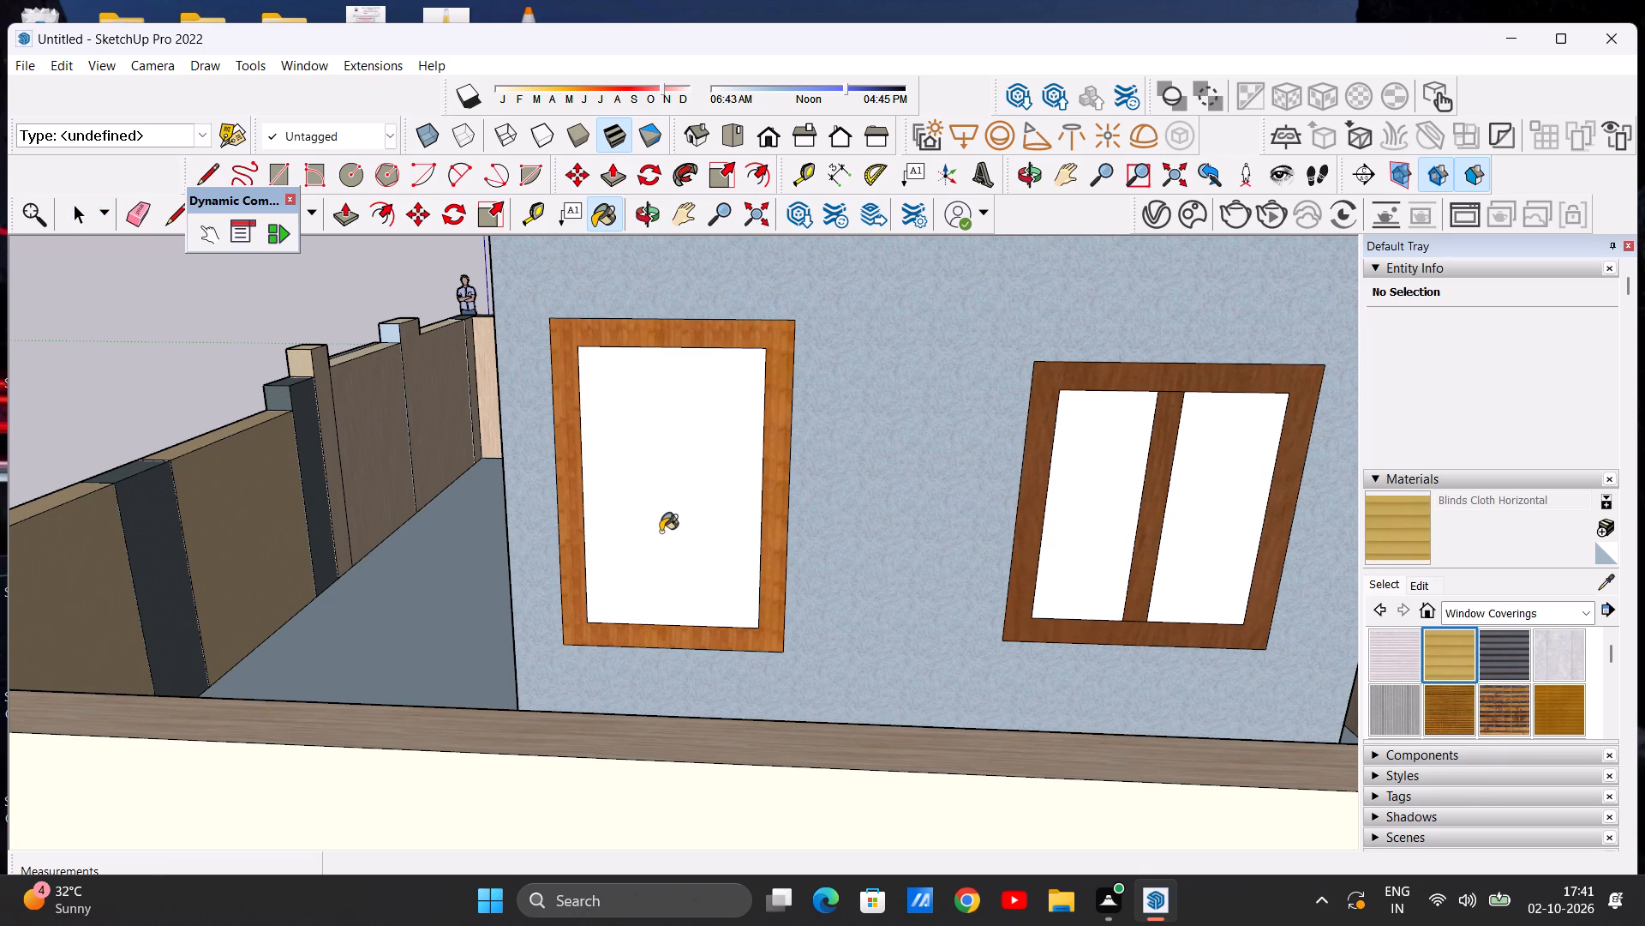
scroll(676, 544, "up", 14)
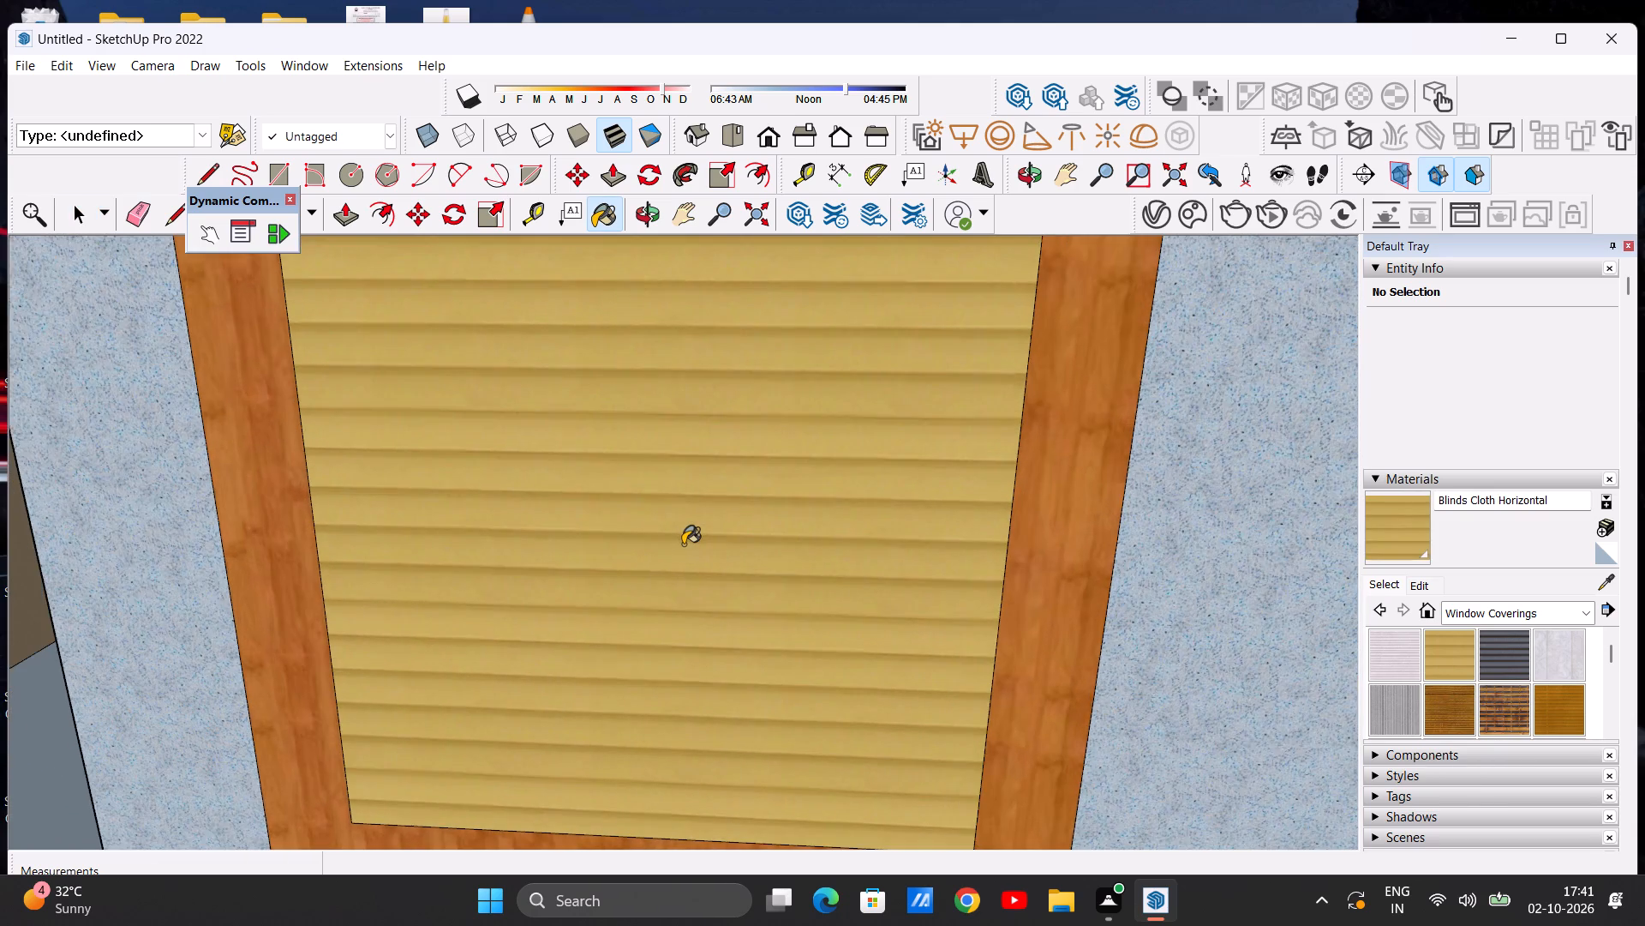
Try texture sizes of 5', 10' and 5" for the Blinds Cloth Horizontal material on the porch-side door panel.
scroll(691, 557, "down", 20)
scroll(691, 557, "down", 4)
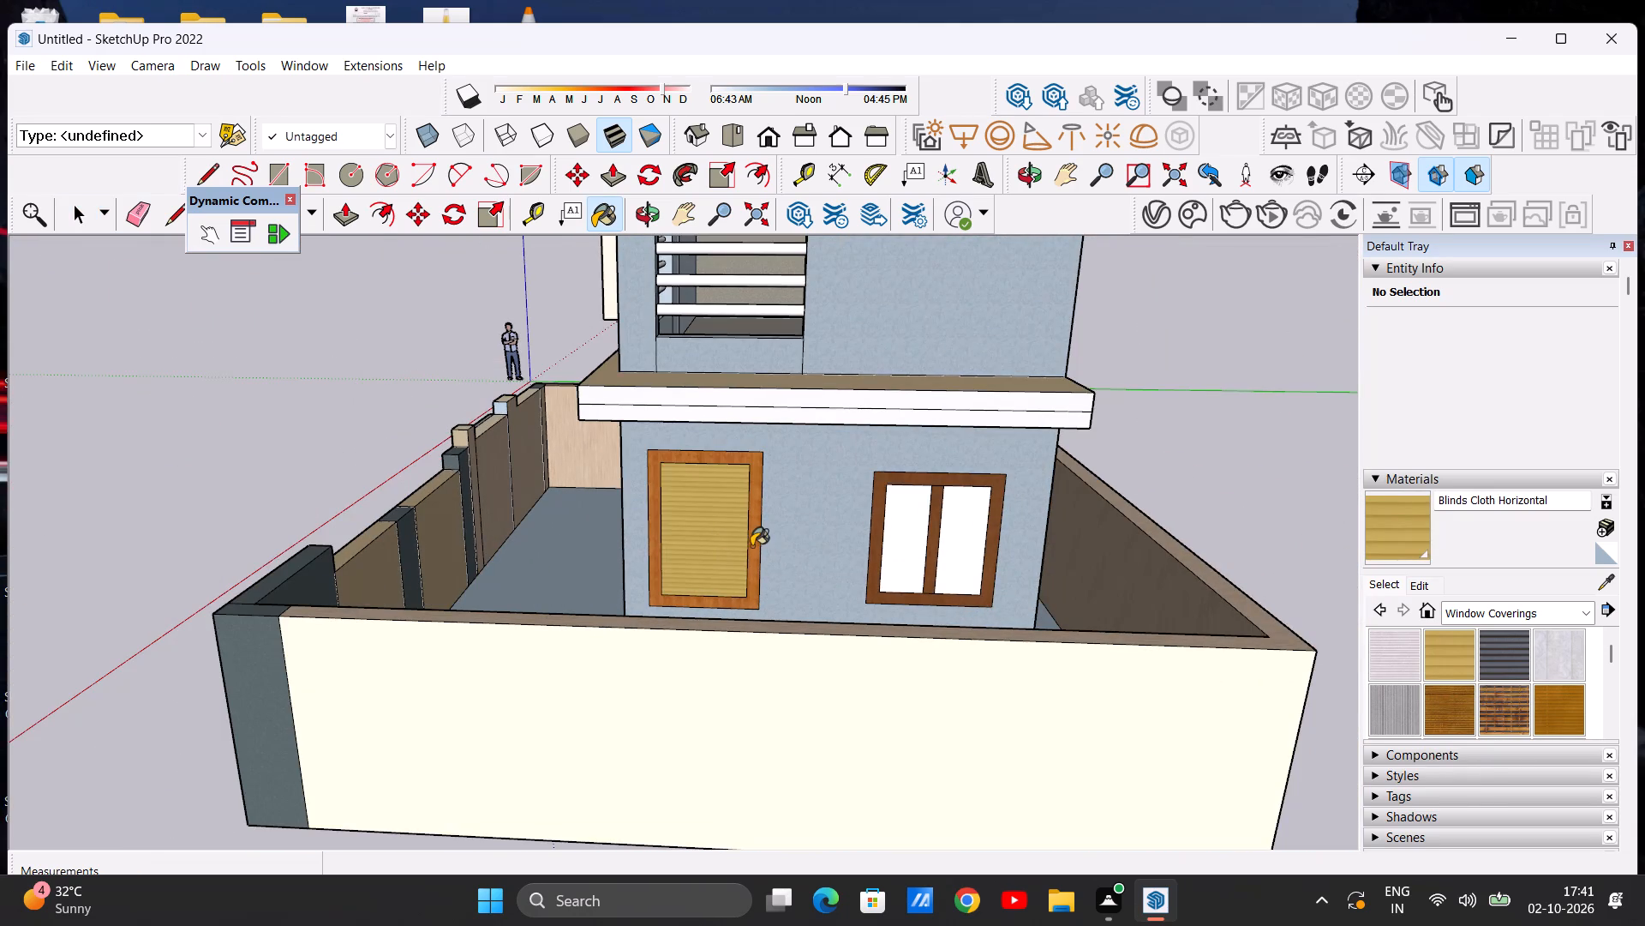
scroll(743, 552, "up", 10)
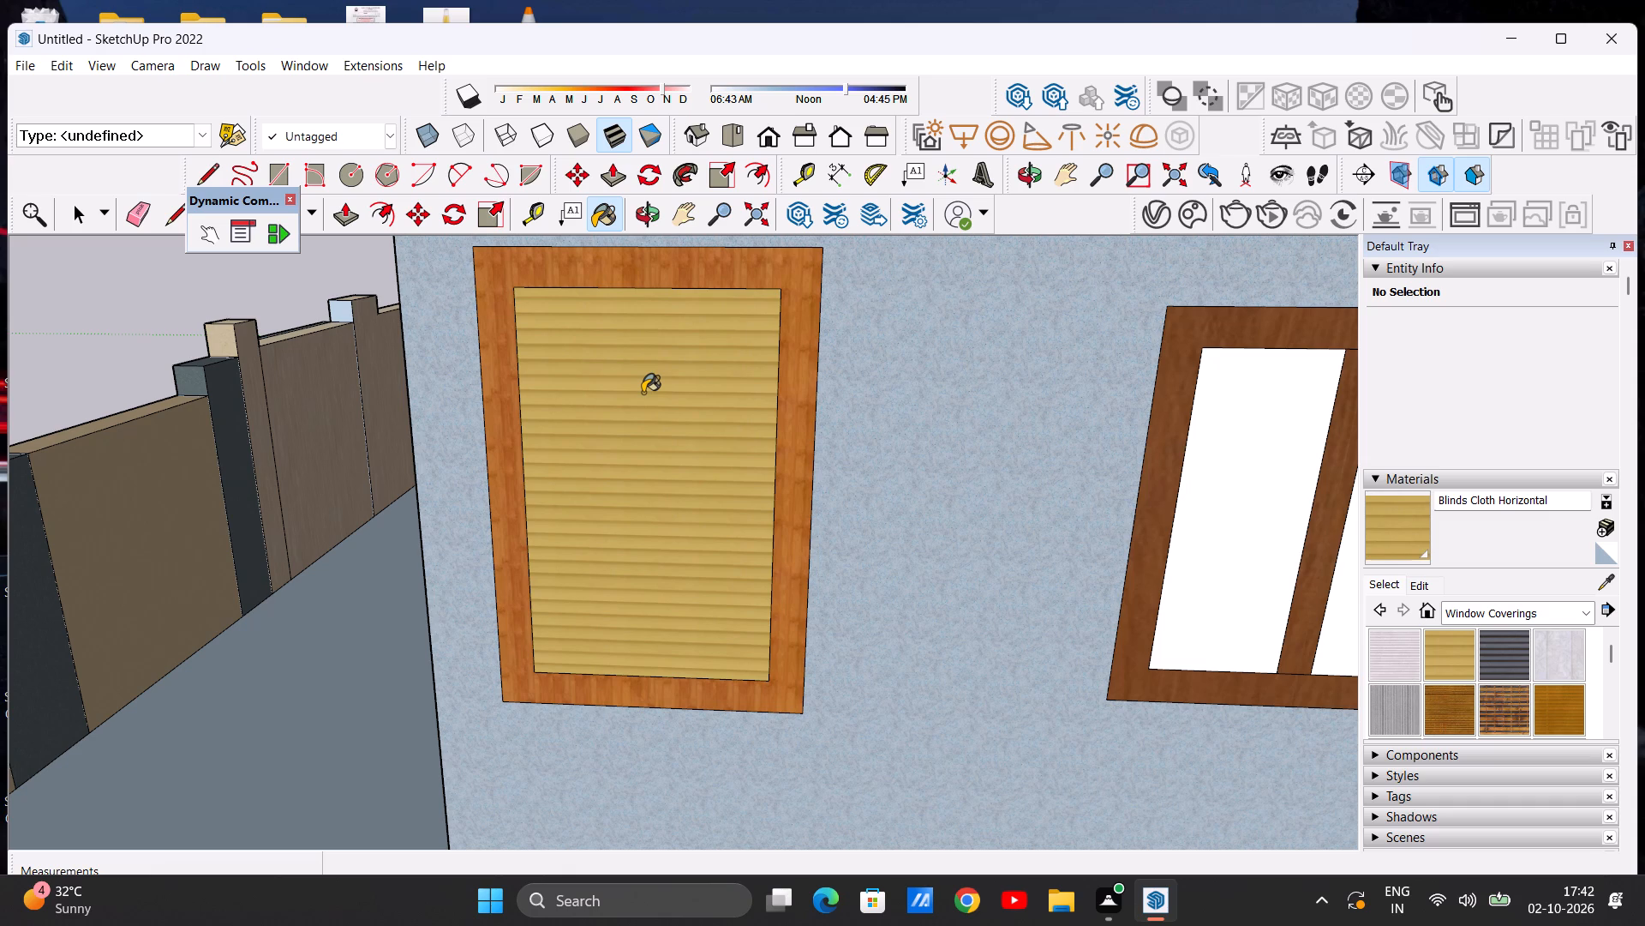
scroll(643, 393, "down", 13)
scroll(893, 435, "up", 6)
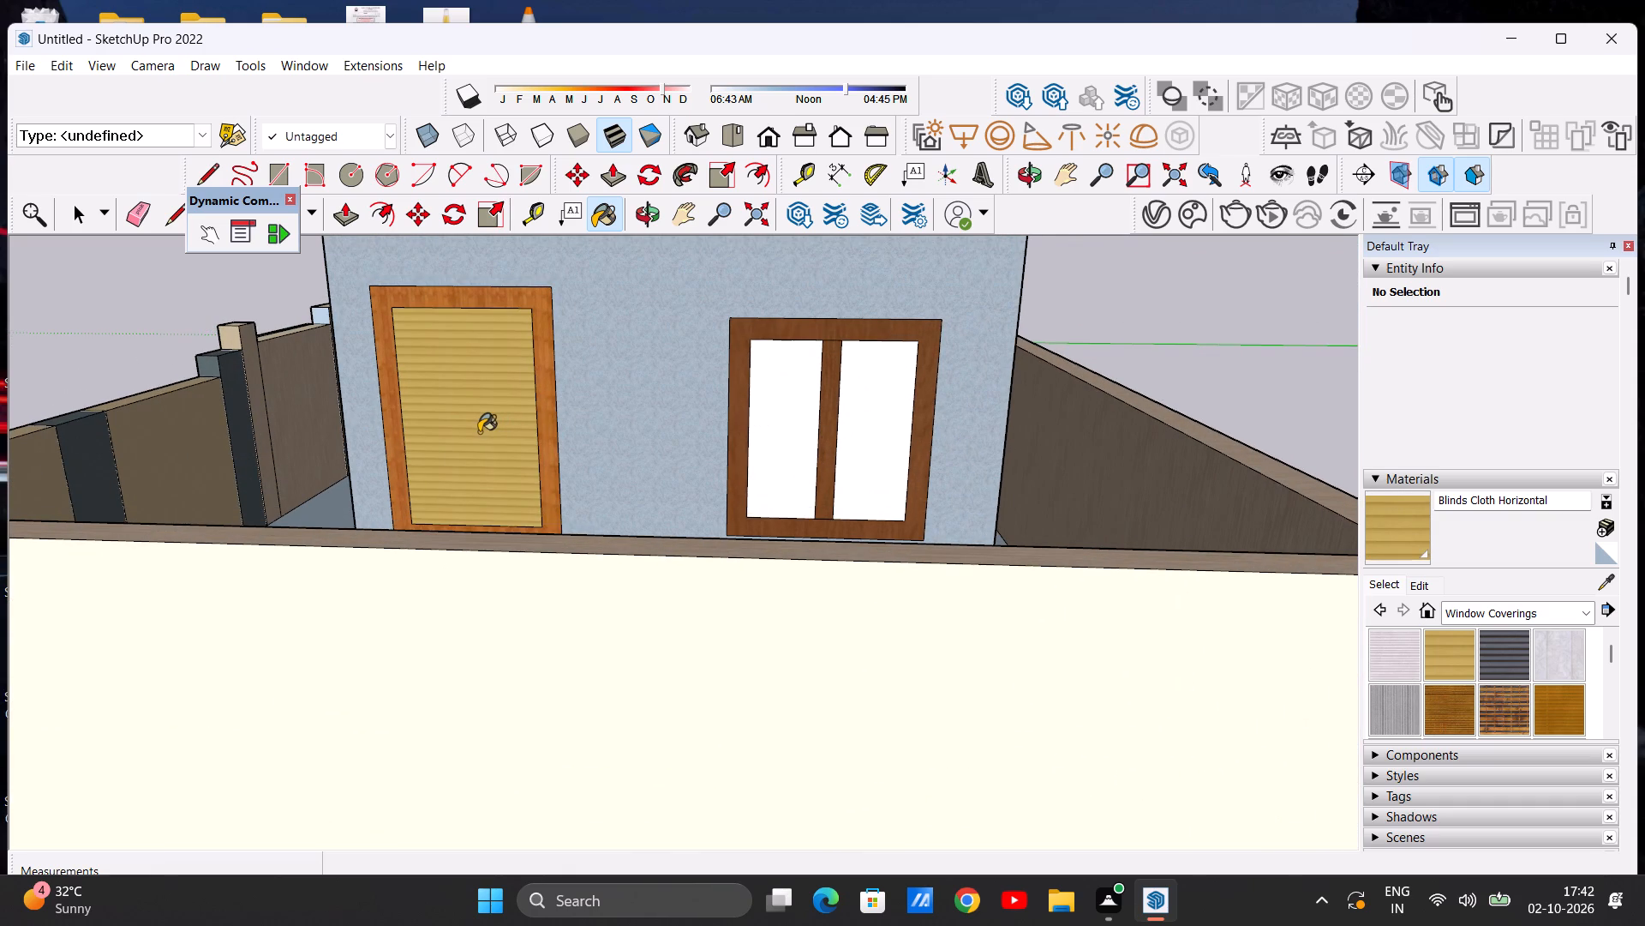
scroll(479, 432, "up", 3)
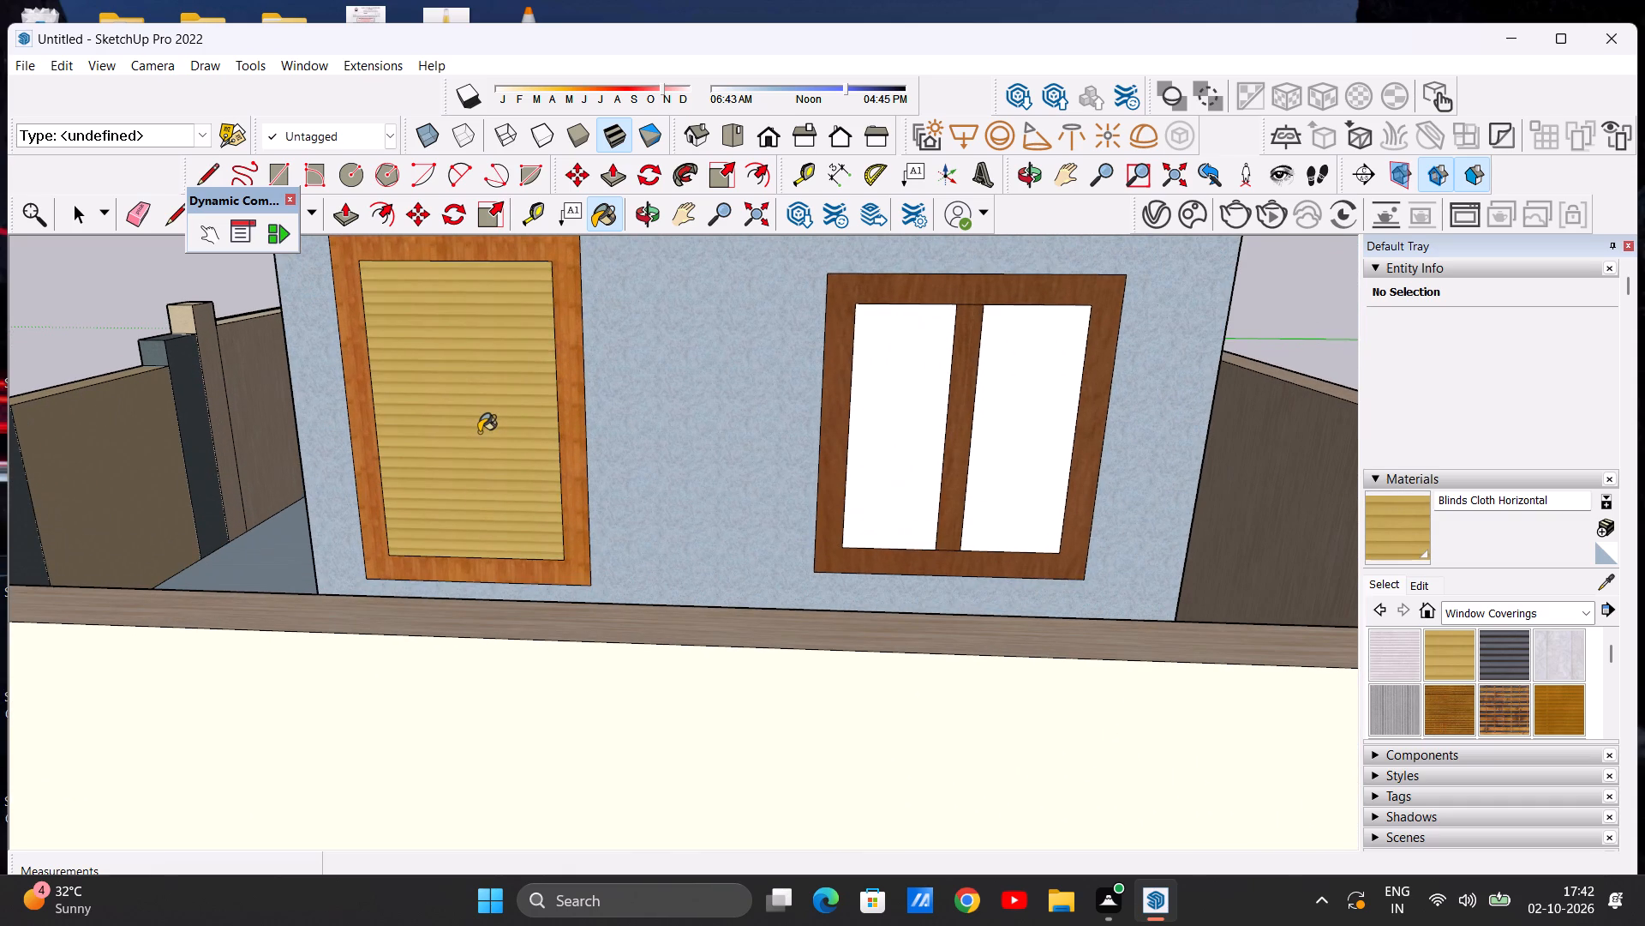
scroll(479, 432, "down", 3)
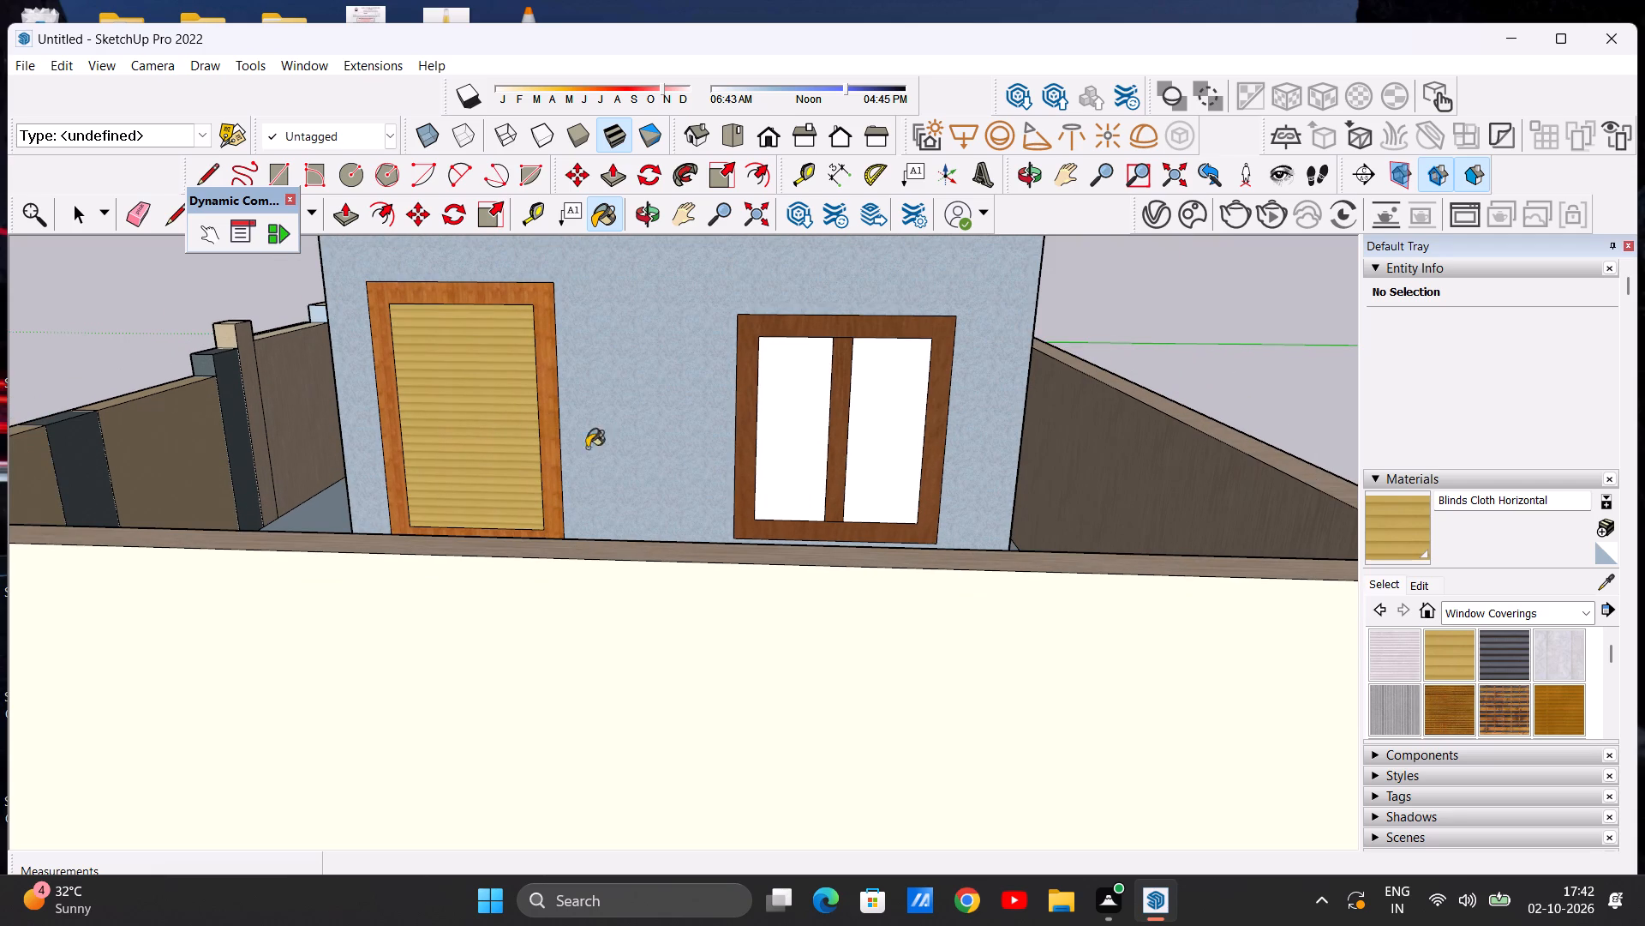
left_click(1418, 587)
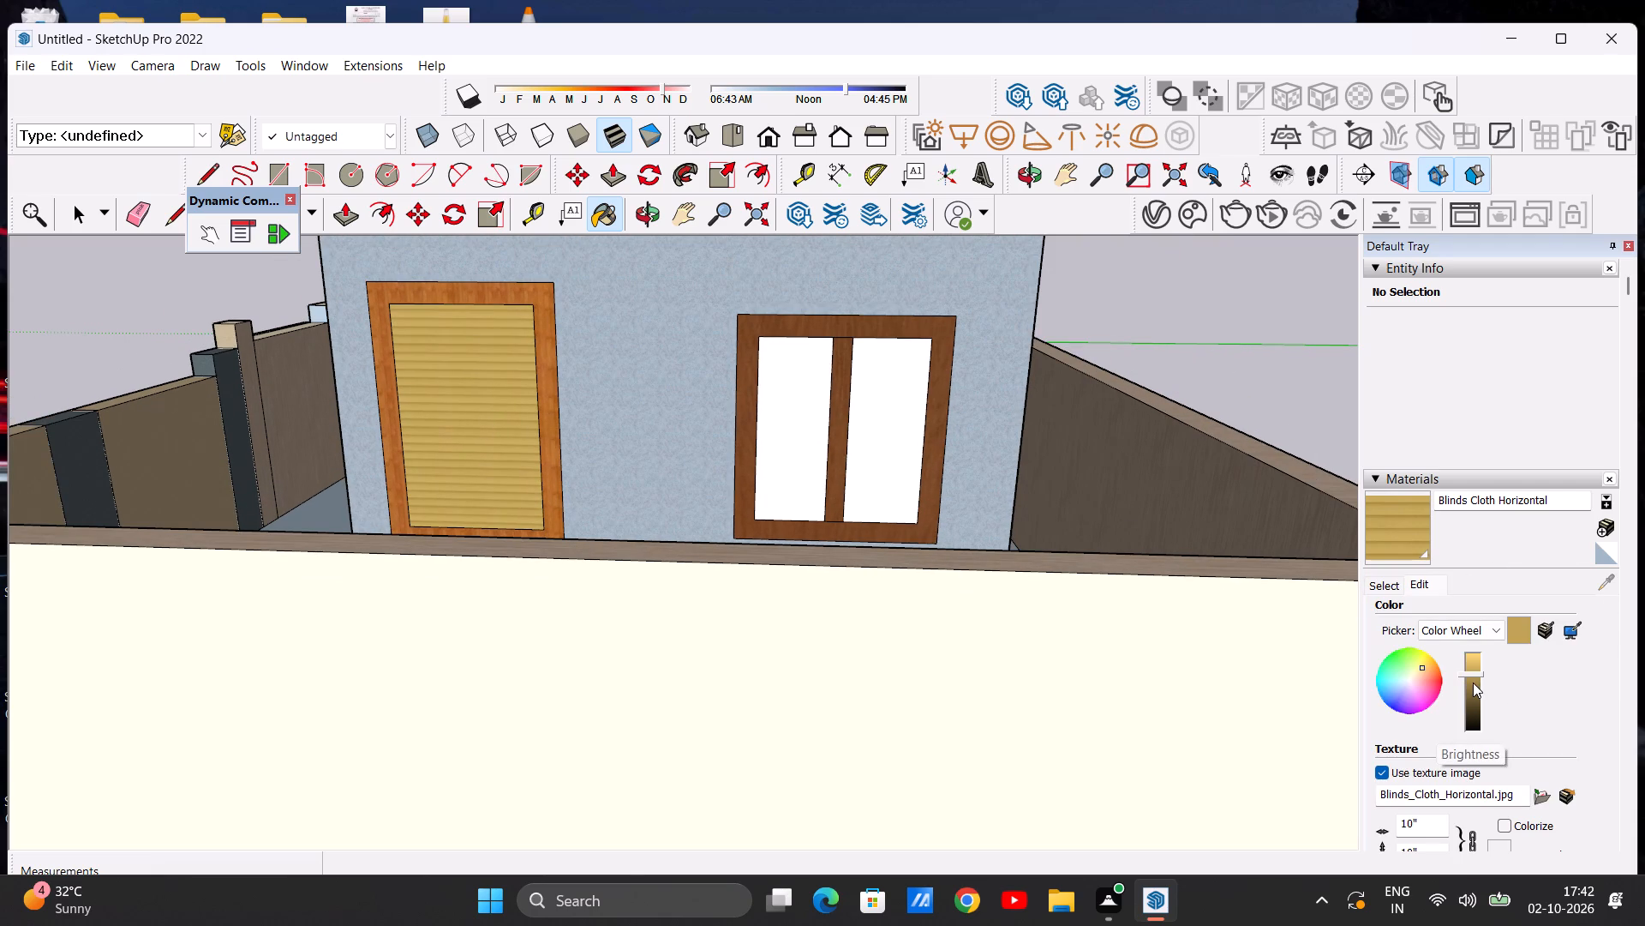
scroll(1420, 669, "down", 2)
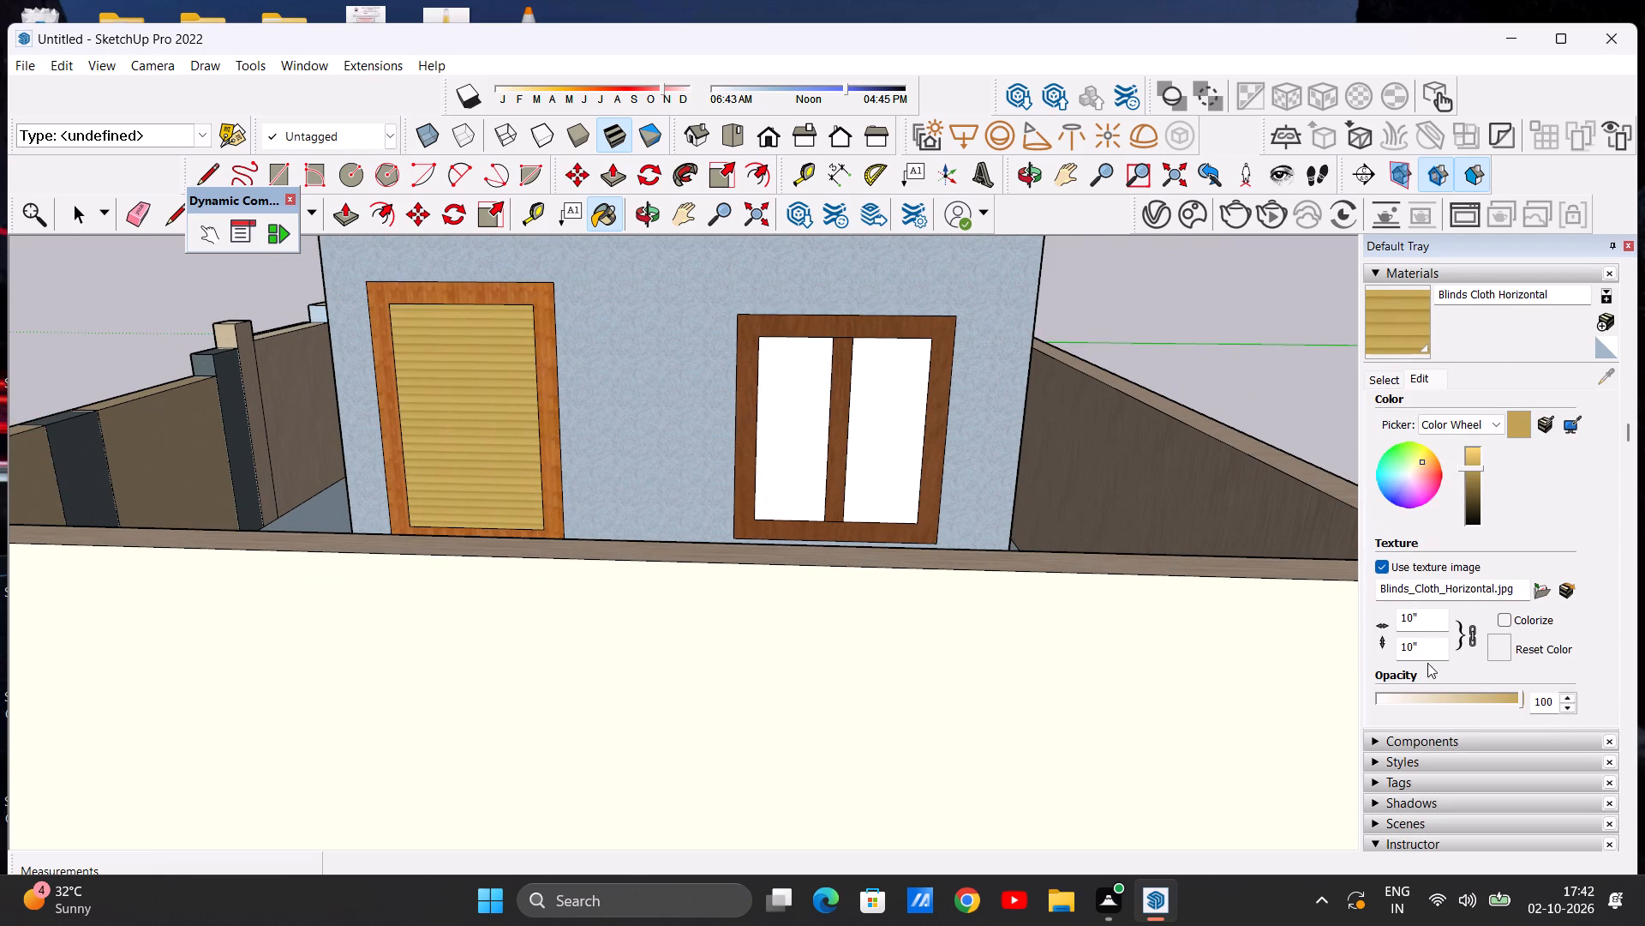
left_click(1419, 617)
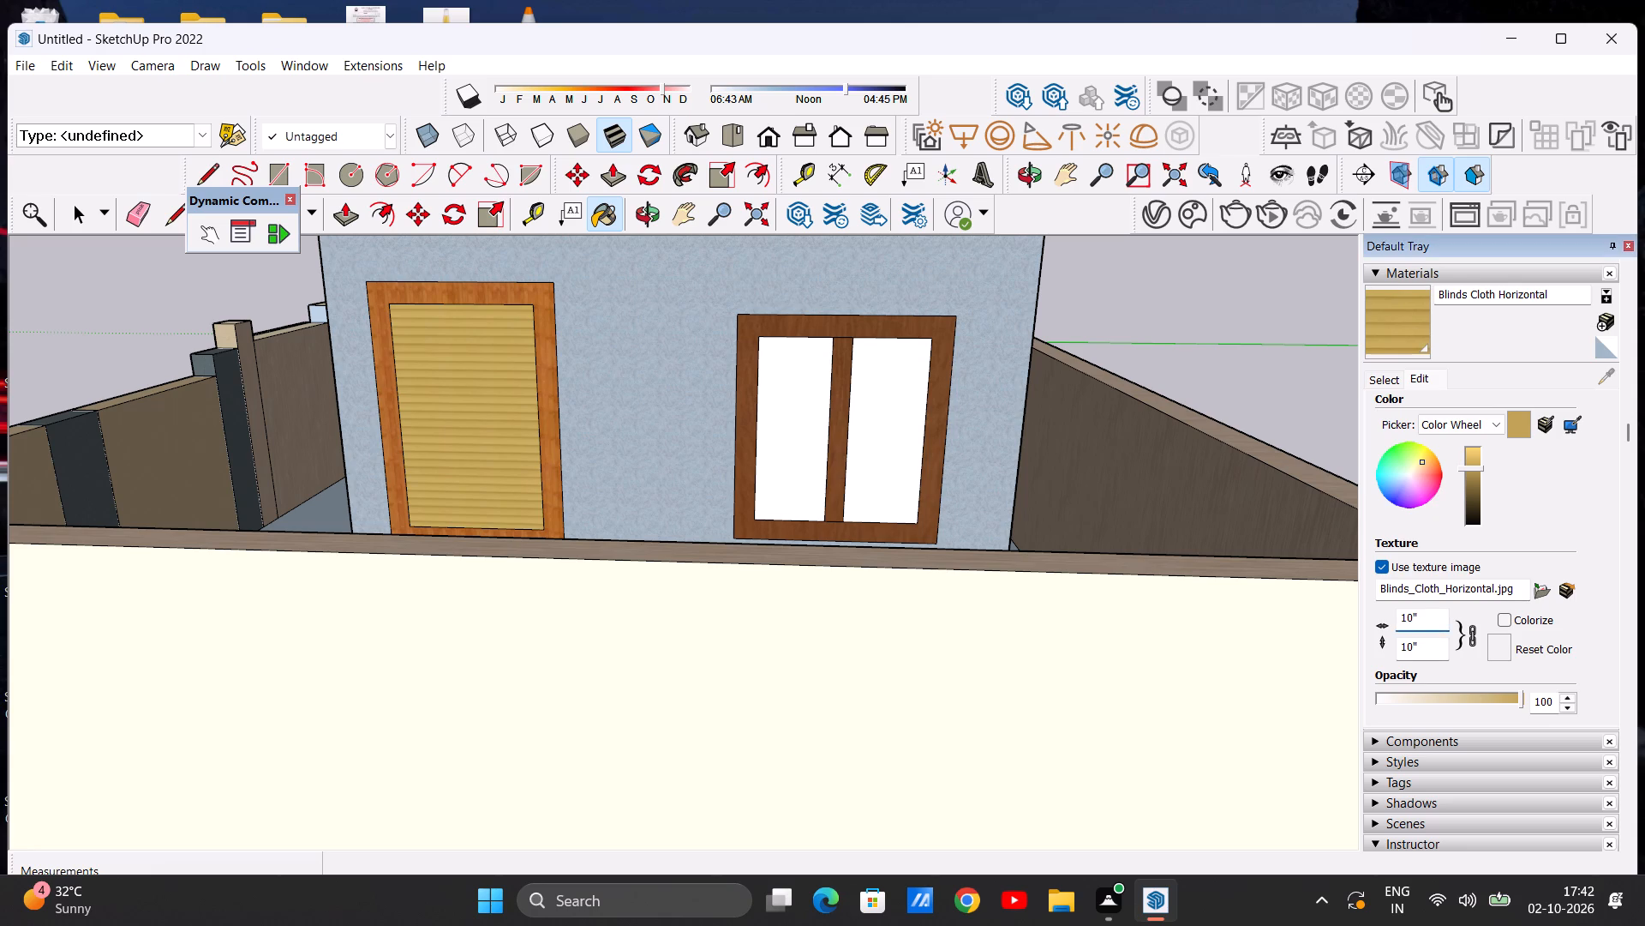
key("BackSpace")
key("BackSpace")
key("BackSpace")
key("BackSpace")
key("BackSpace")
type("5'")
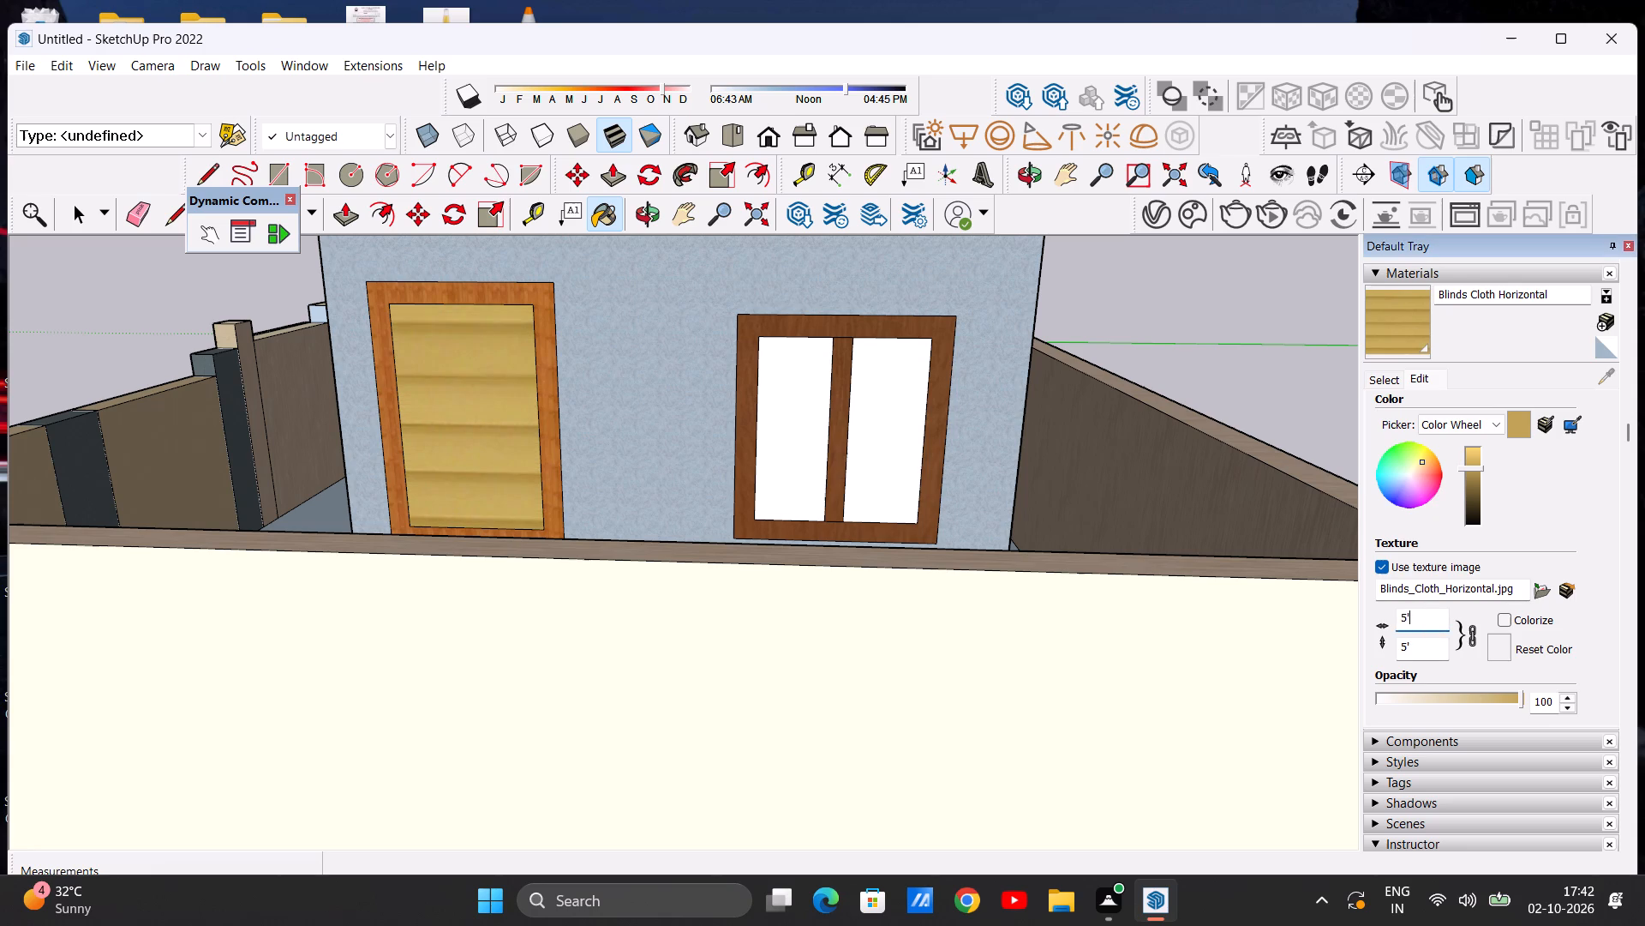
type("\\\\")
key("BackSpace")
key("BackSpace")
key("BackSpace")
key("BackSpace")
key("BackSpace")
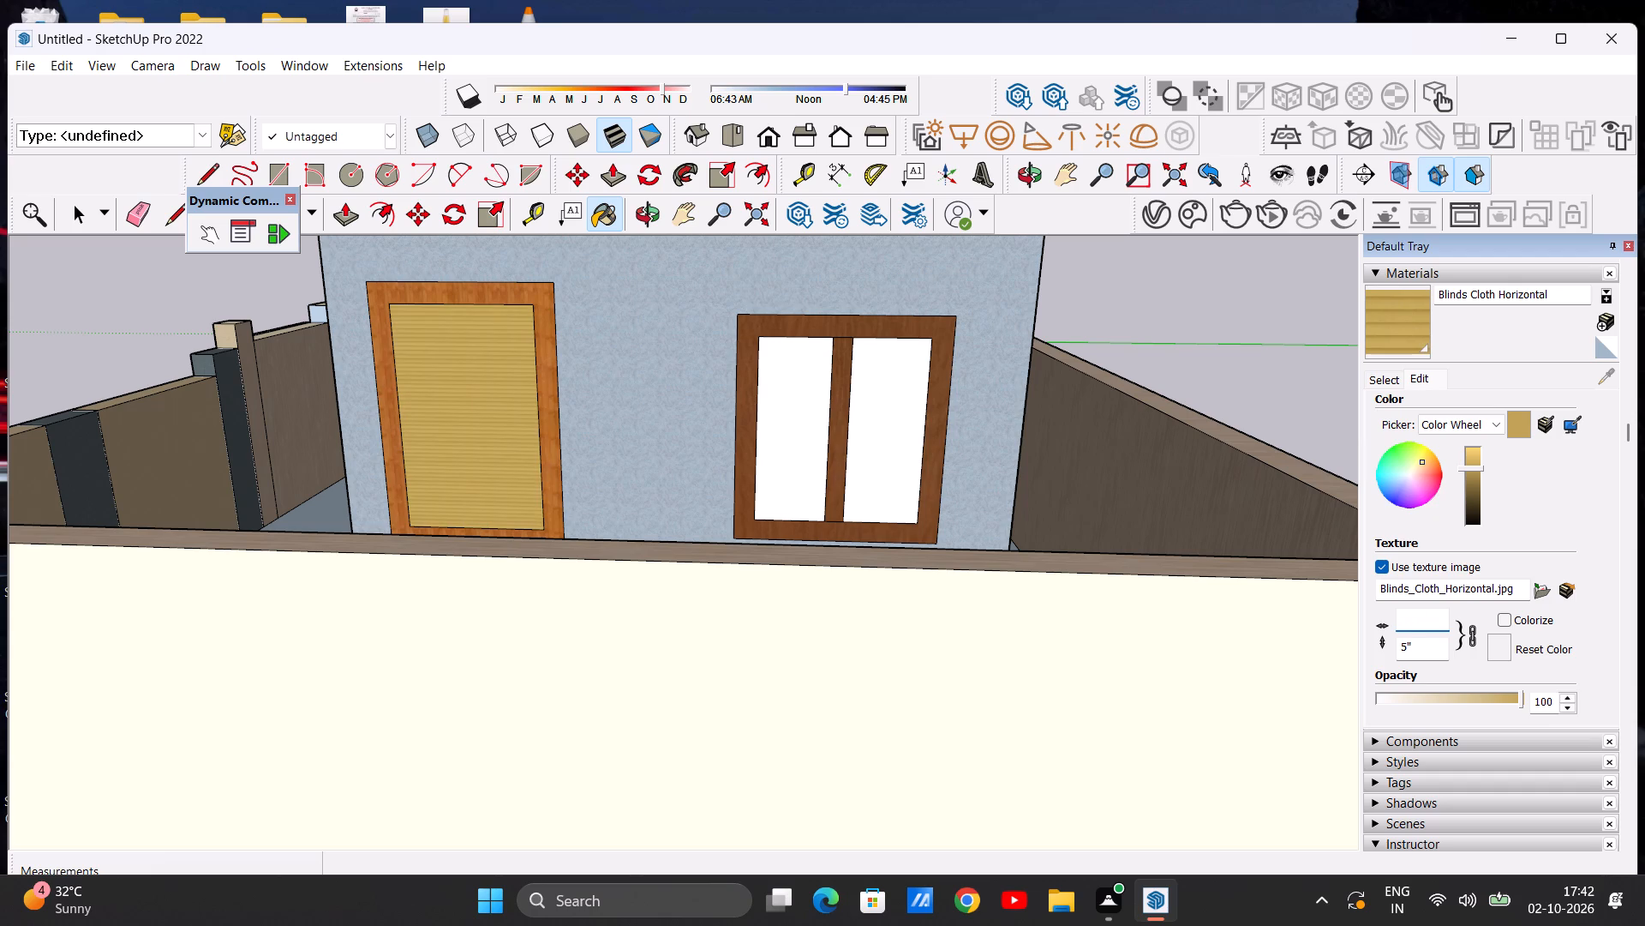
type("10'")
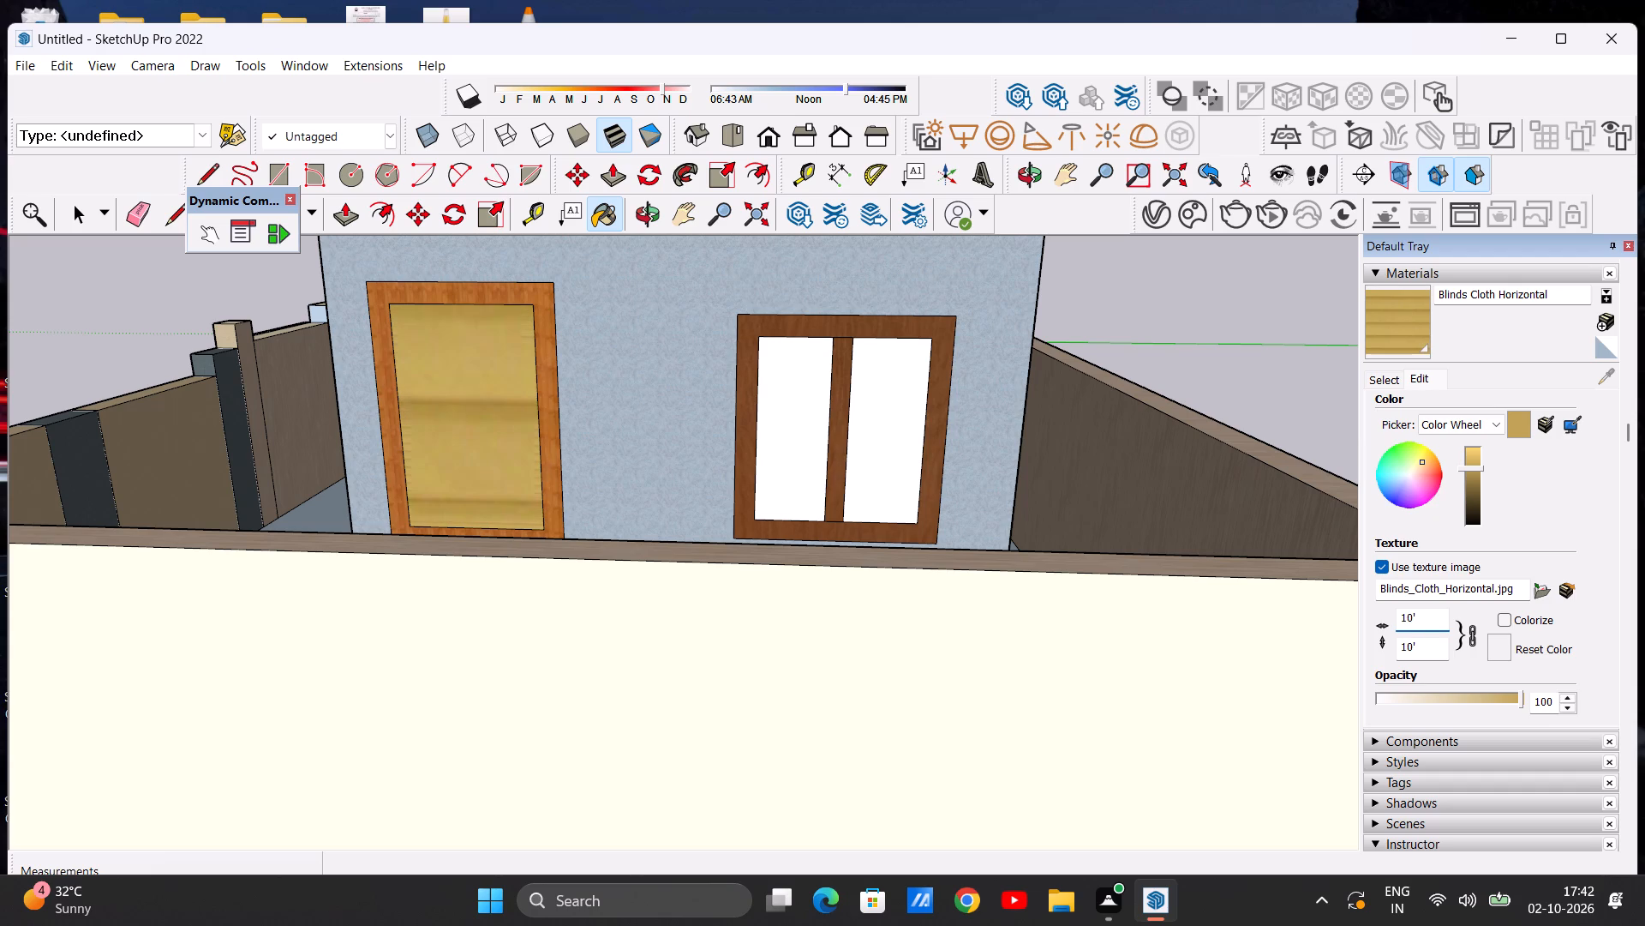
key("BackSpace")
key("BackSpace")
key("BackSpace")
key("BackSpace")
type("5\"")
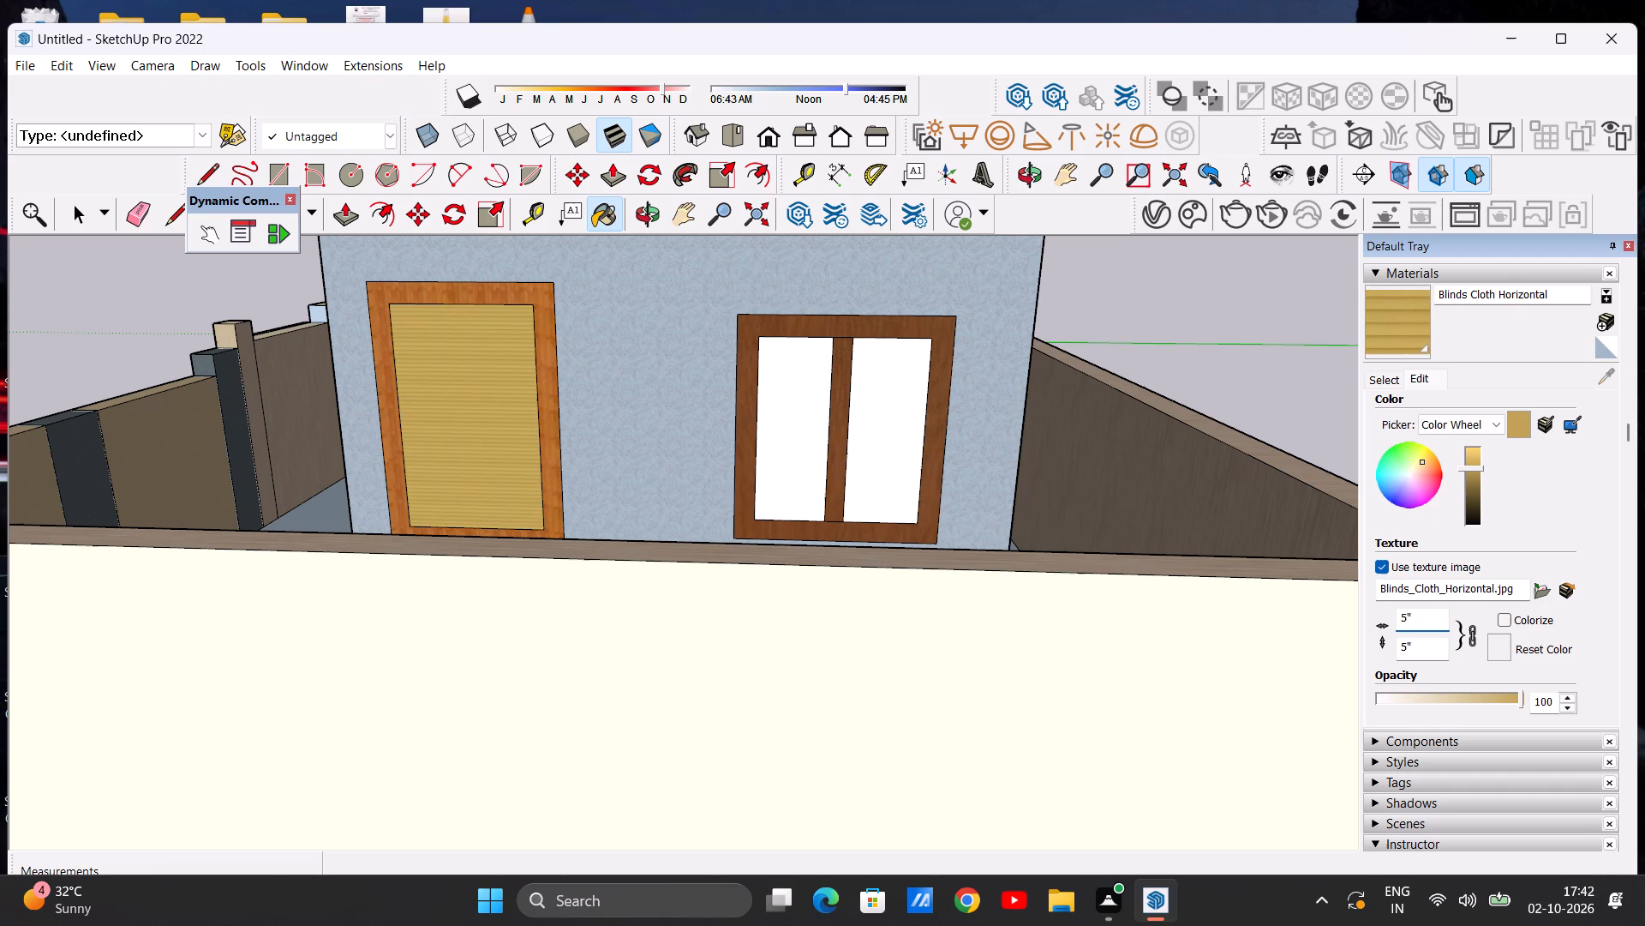
Set the Blinds Cloth Horizontal texture width to 15", keeping its proportions linked.
key("BackSpace")
key("BackSpace")
key("BackSpace")
key("BackSpace")
type("15\"")
key("Return")
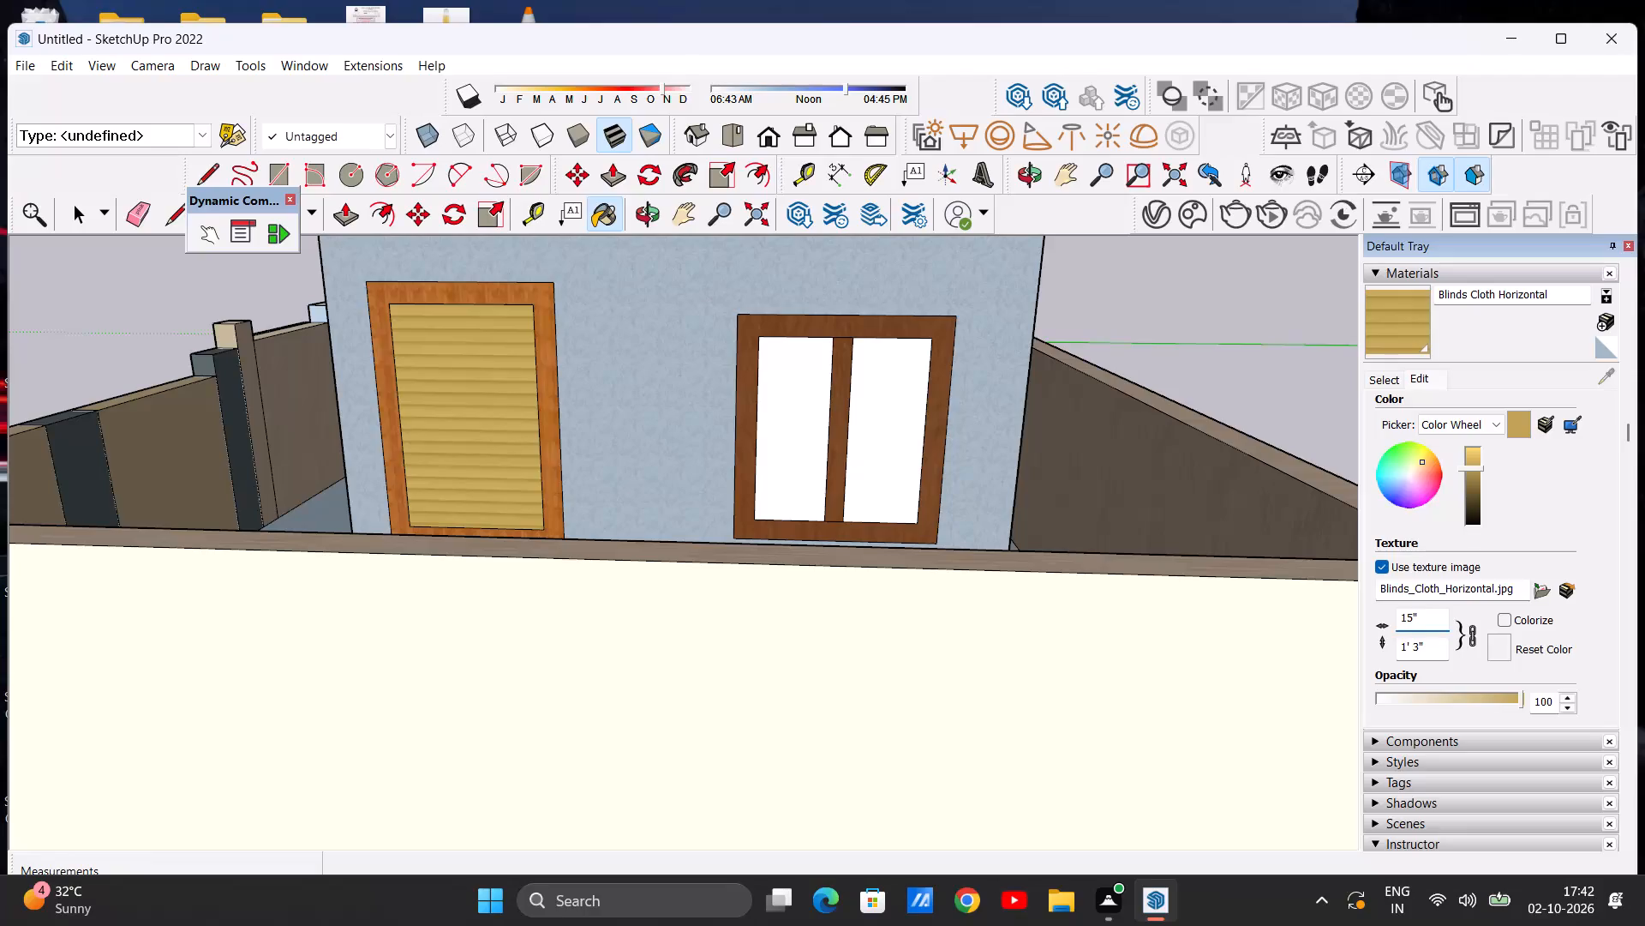
Enter 15" as the texture height of the Blinds Cloth Horizontal material.
left_click(1423, 644)
key("BackSpace")
key("BackSpace")
key("BackSpace")
key("BackSpace")
key("BackSpace")
key("BackSpace")
key("BackSpace")
key("BackSpace")
key("BackSpace")
key("BackSpace")
key("BackSpace")
key("BackSpace")
key("BackSpace")
key("BackSpace")
key("BackSpace")
key("BackSpace")
key("BackSpace")
type("15\"")
key("Return")
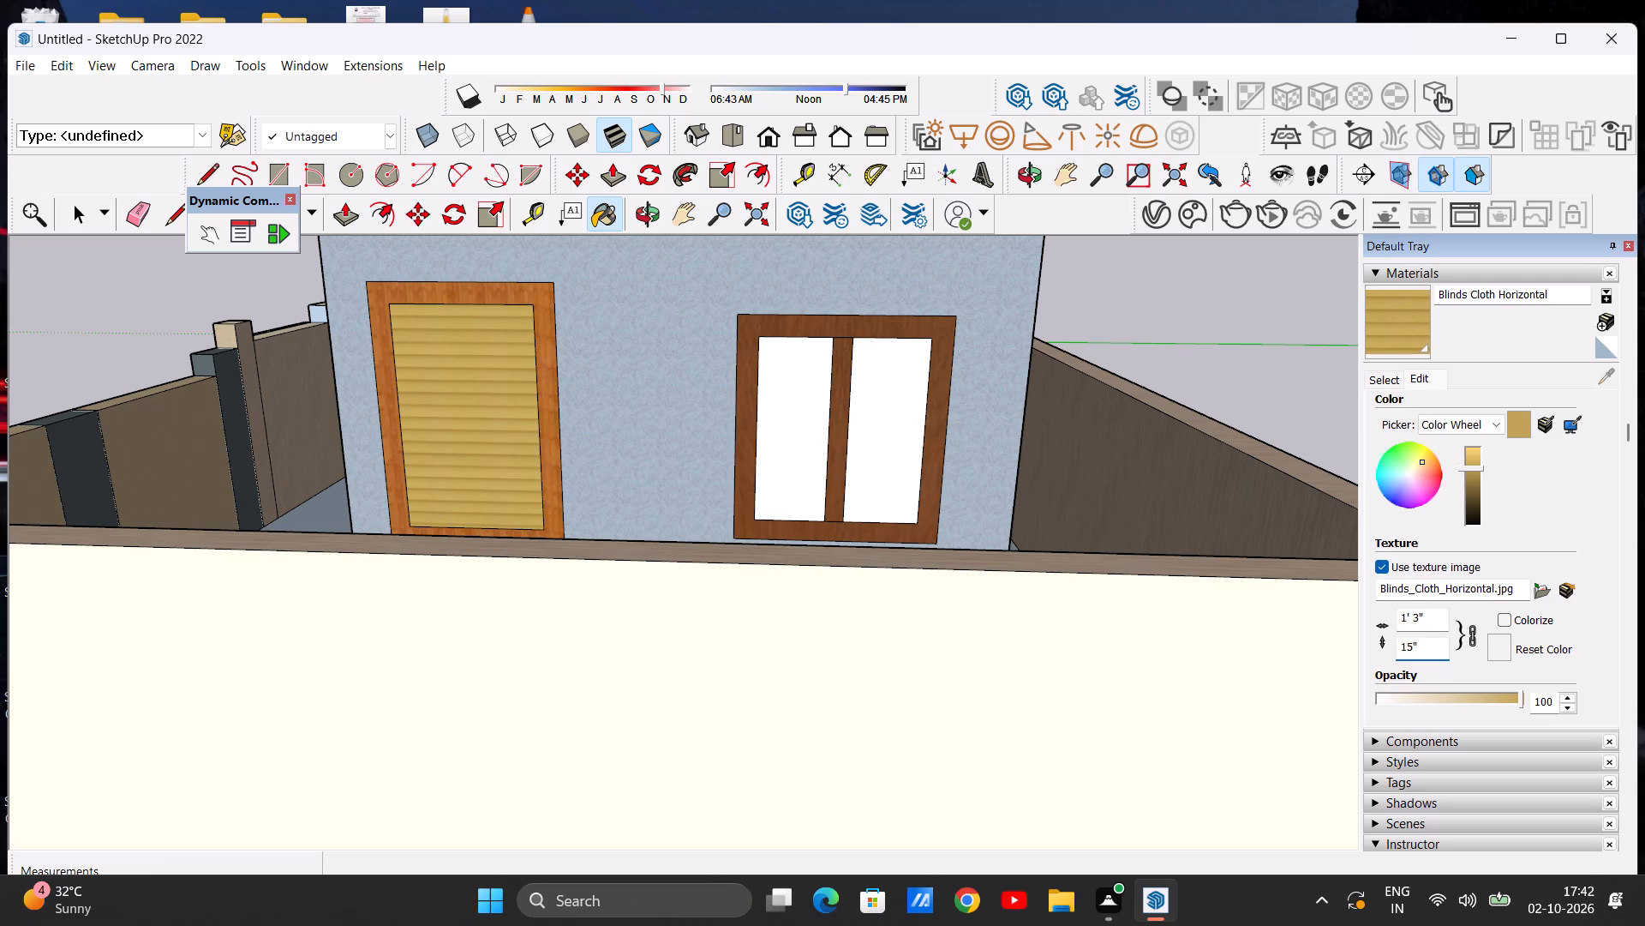
Re-enter 15" as the texture width of the Blinds Cloth Horizontal material.
left_click(1427, 616)
key("BackSpace")
key("BackSpace")
key("BackSpace")
key("BackSpace")
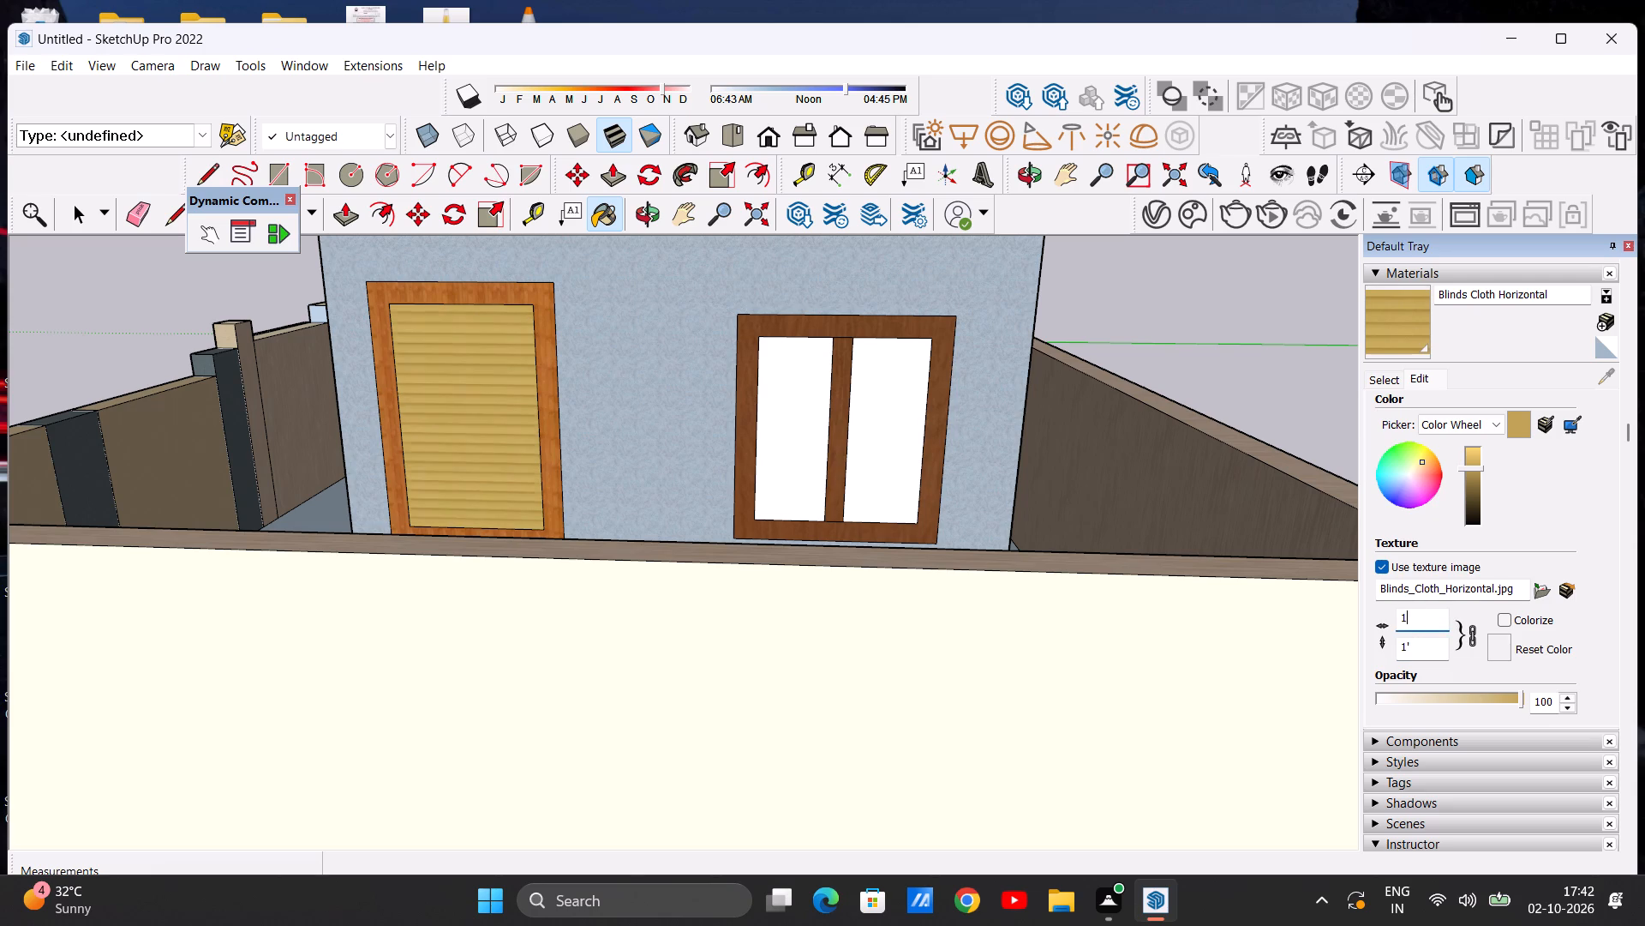
key("BackSpace")
key("BackSpace")
key("BackSpace")
type("15\"")
key("Return")
key("space")
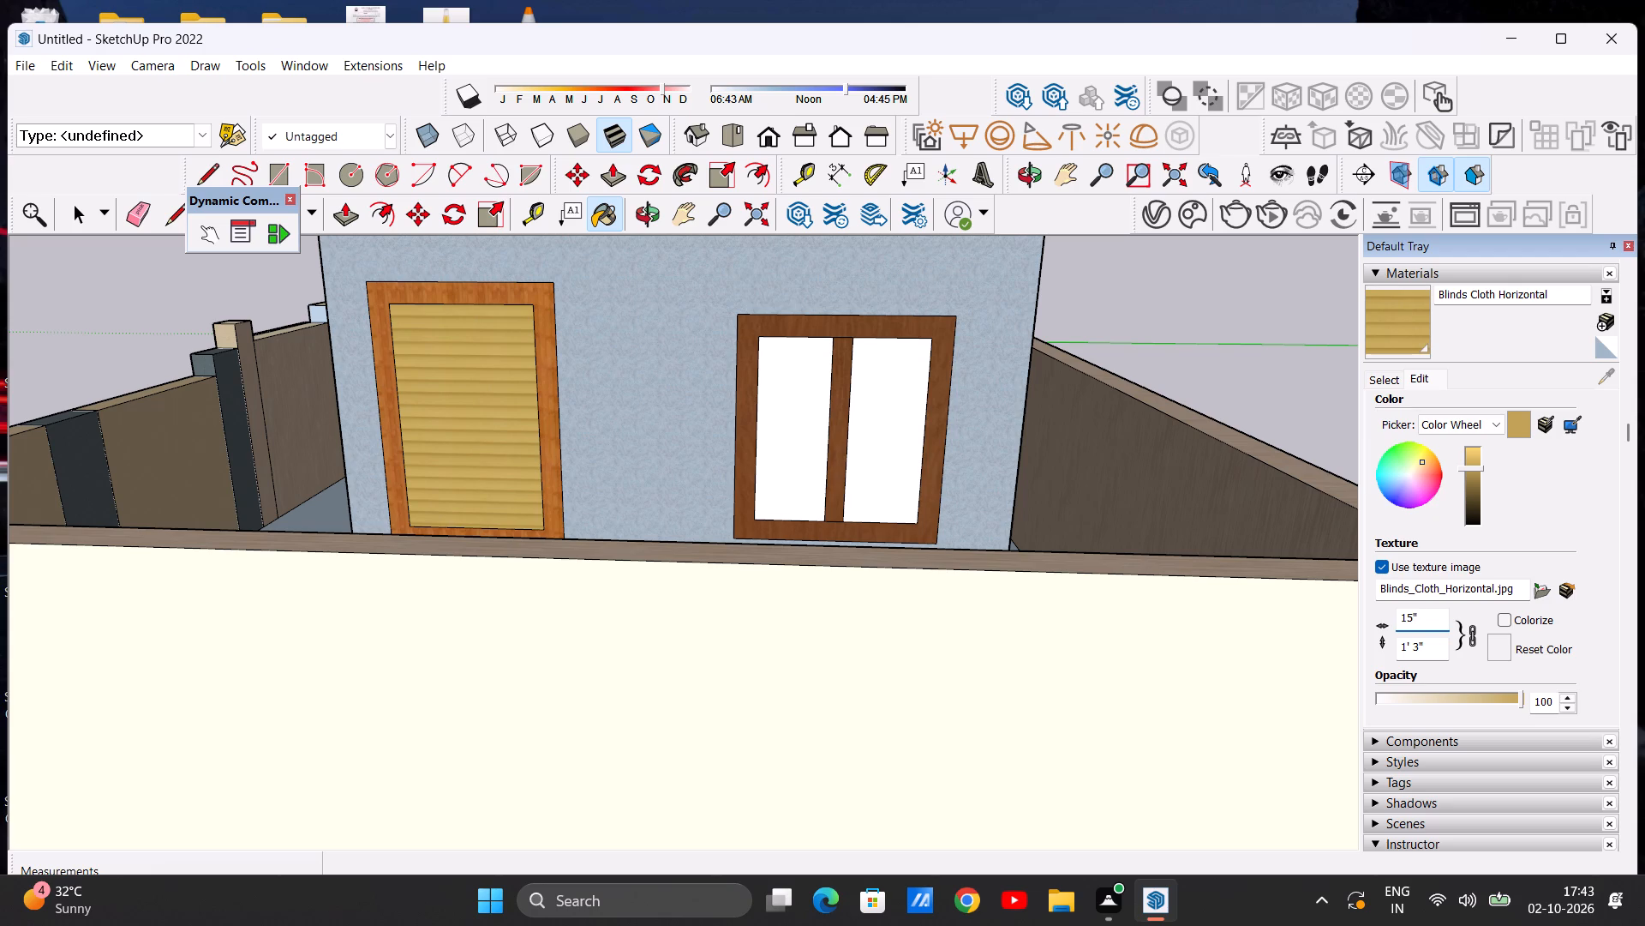
scroll(1442, 474, "down", 5)
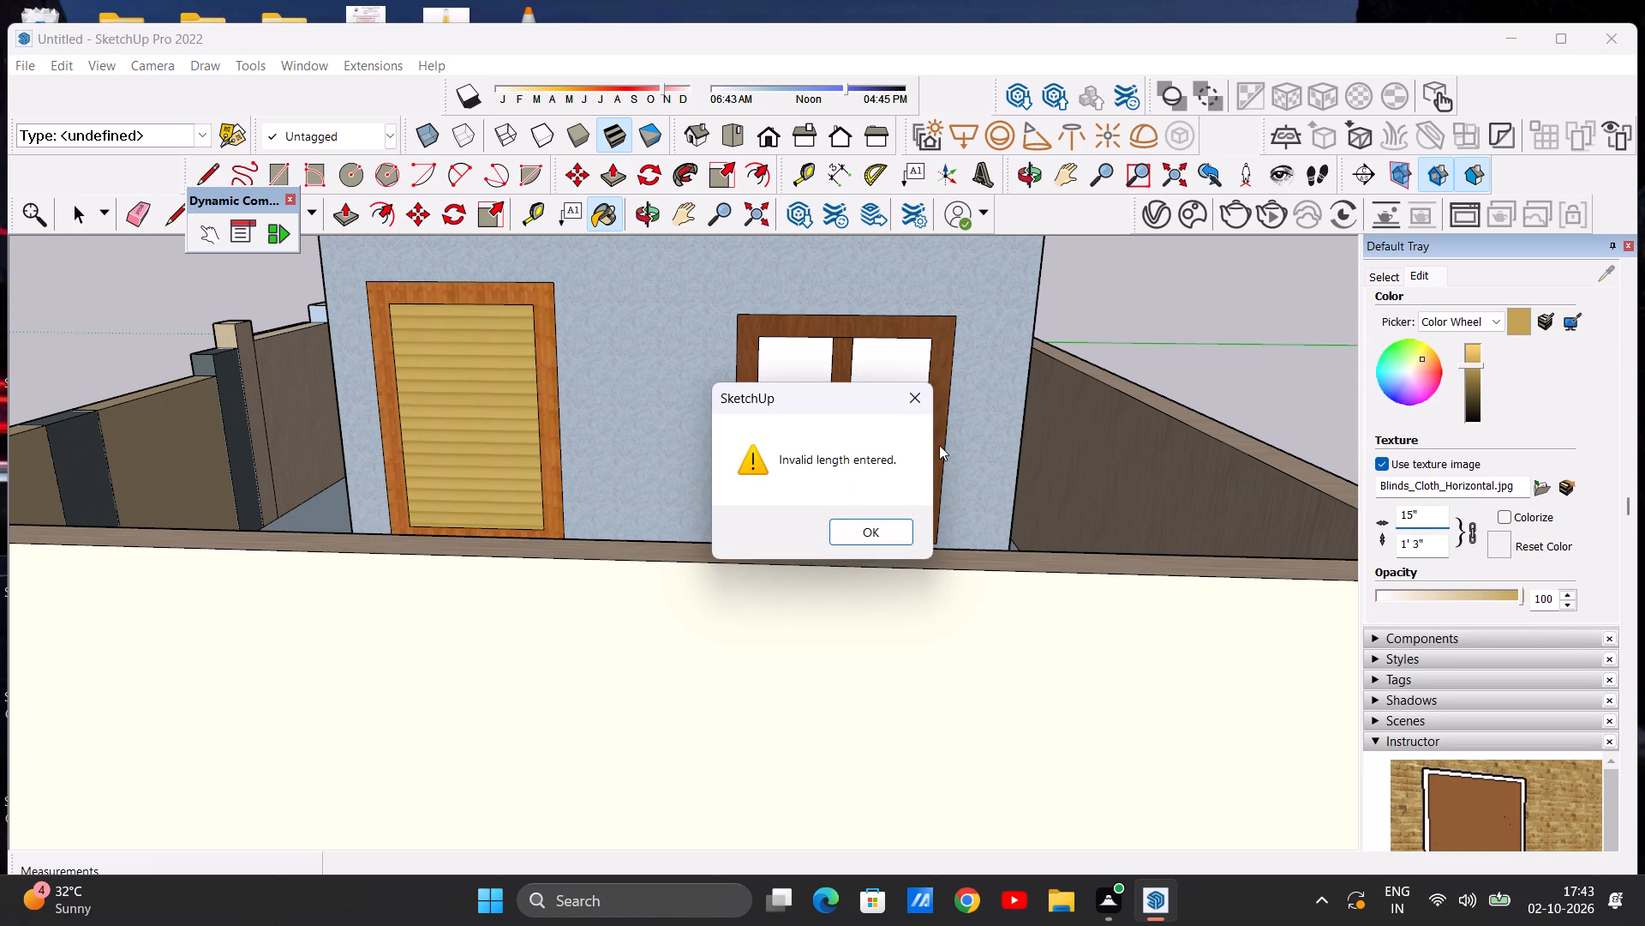
left_click(898, 535)
Examine the rescaled blinds texture on the door panel and the unpainted panes of the neighbouring window.
scroll(1024, 516, "down", 3)
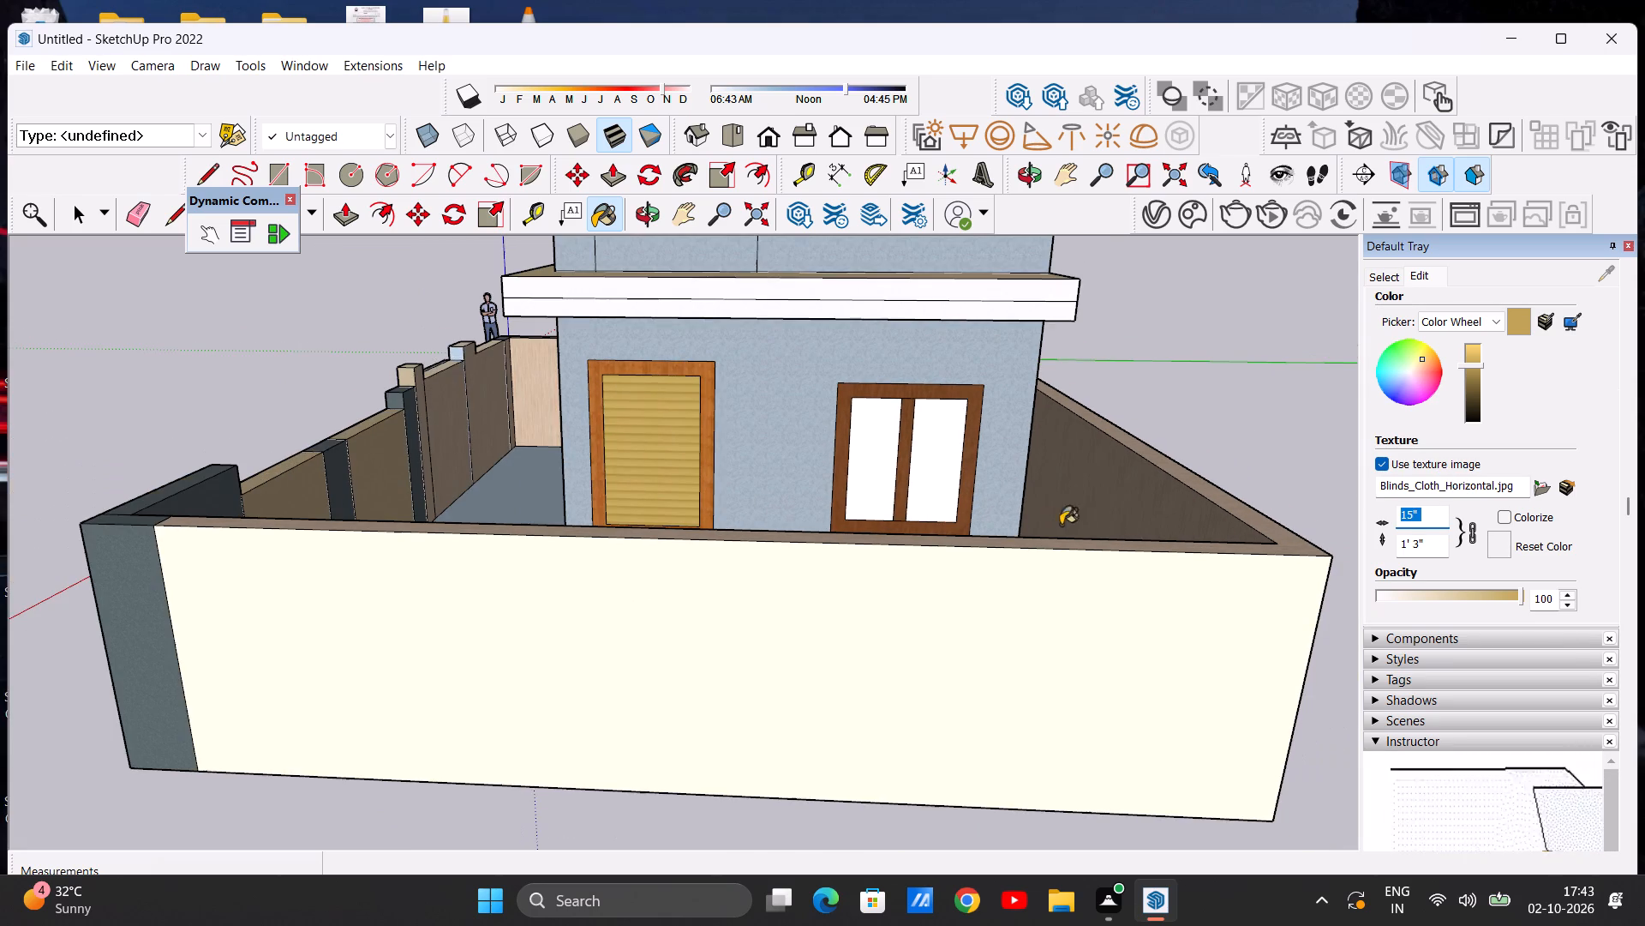
scroll(873, 495, "up", 4)
scroll(961, 490, "down", 3)
scroll(980, 490, "up", 5)
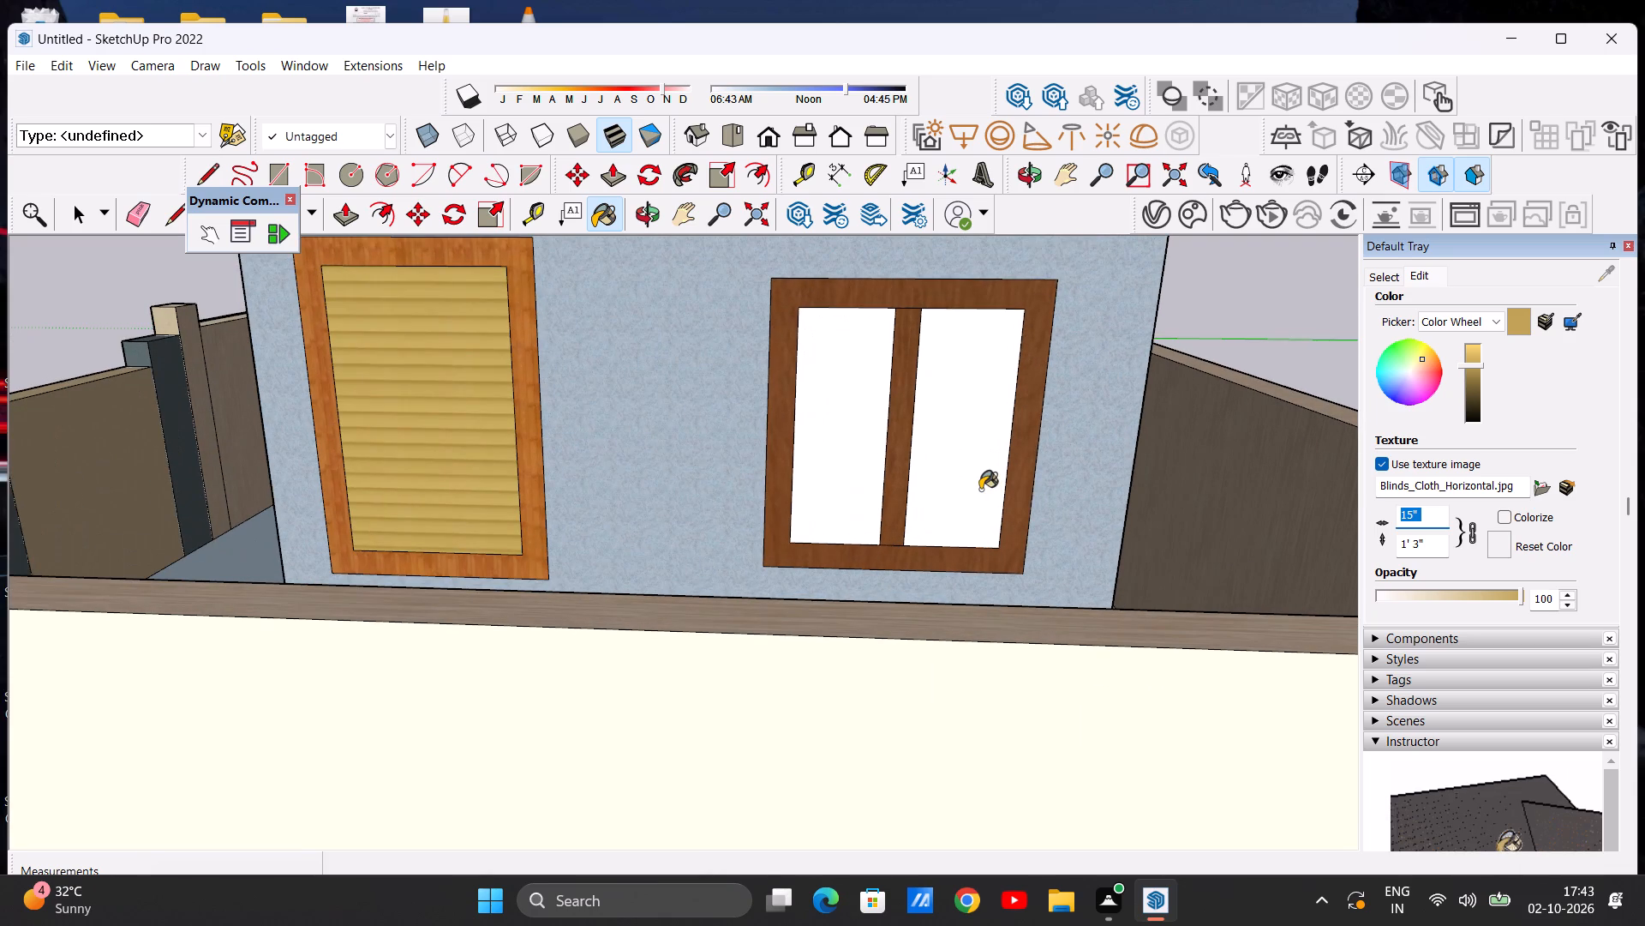
key("space")
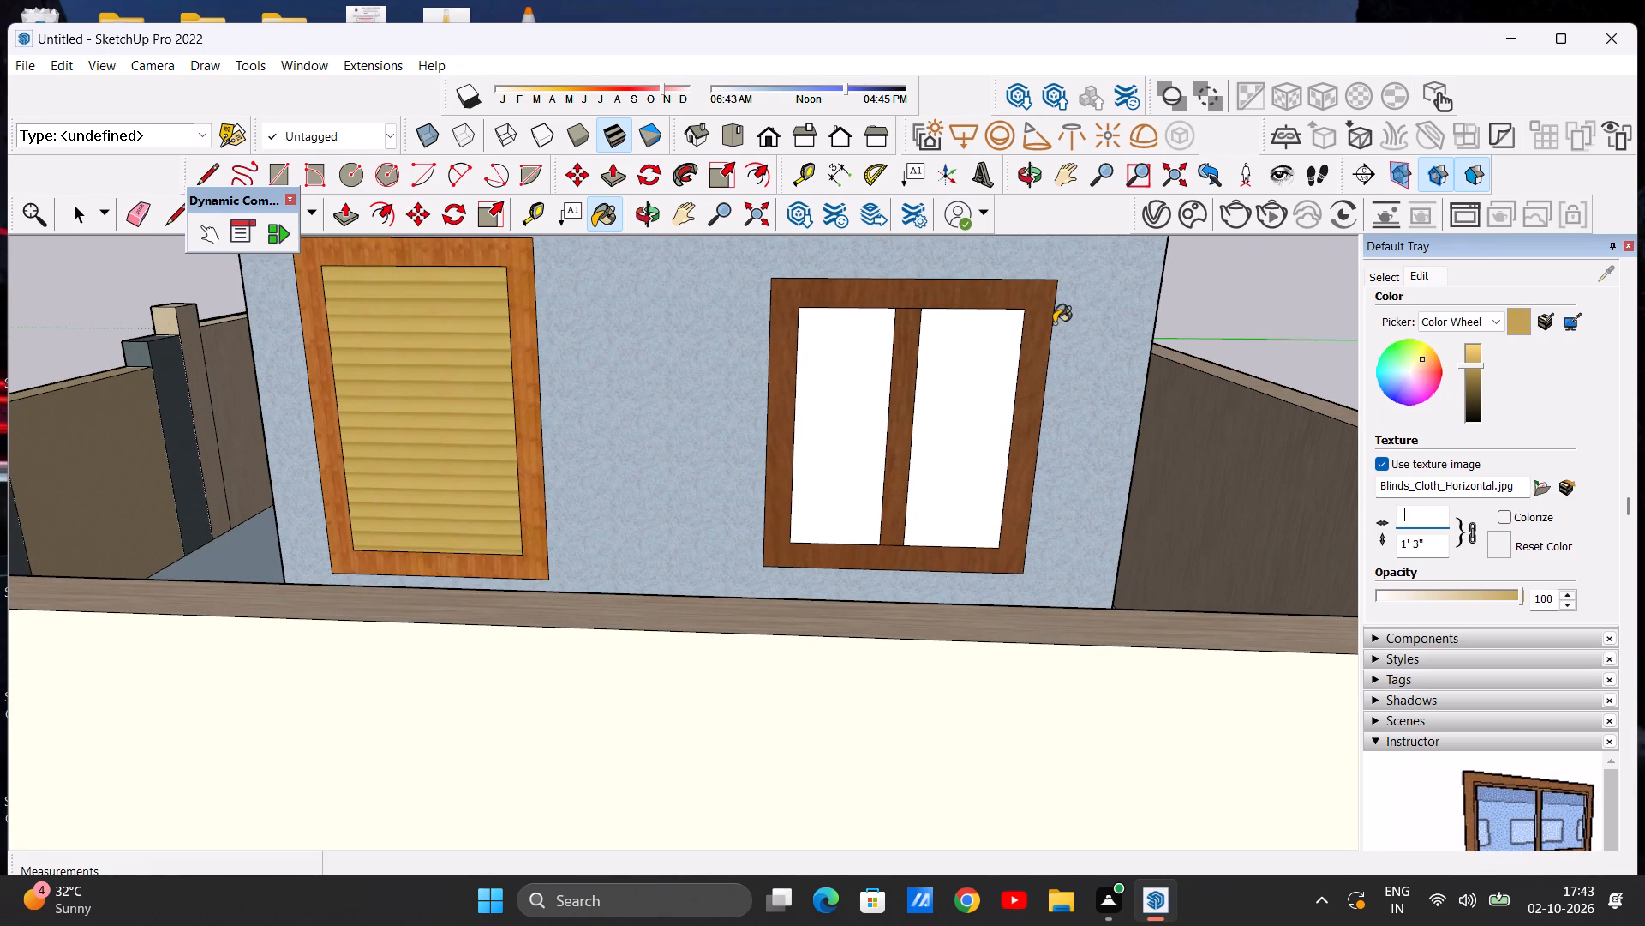
scroll(1019, 290, "down", 4)
middle_click_drag(984, 371, 996, 320)
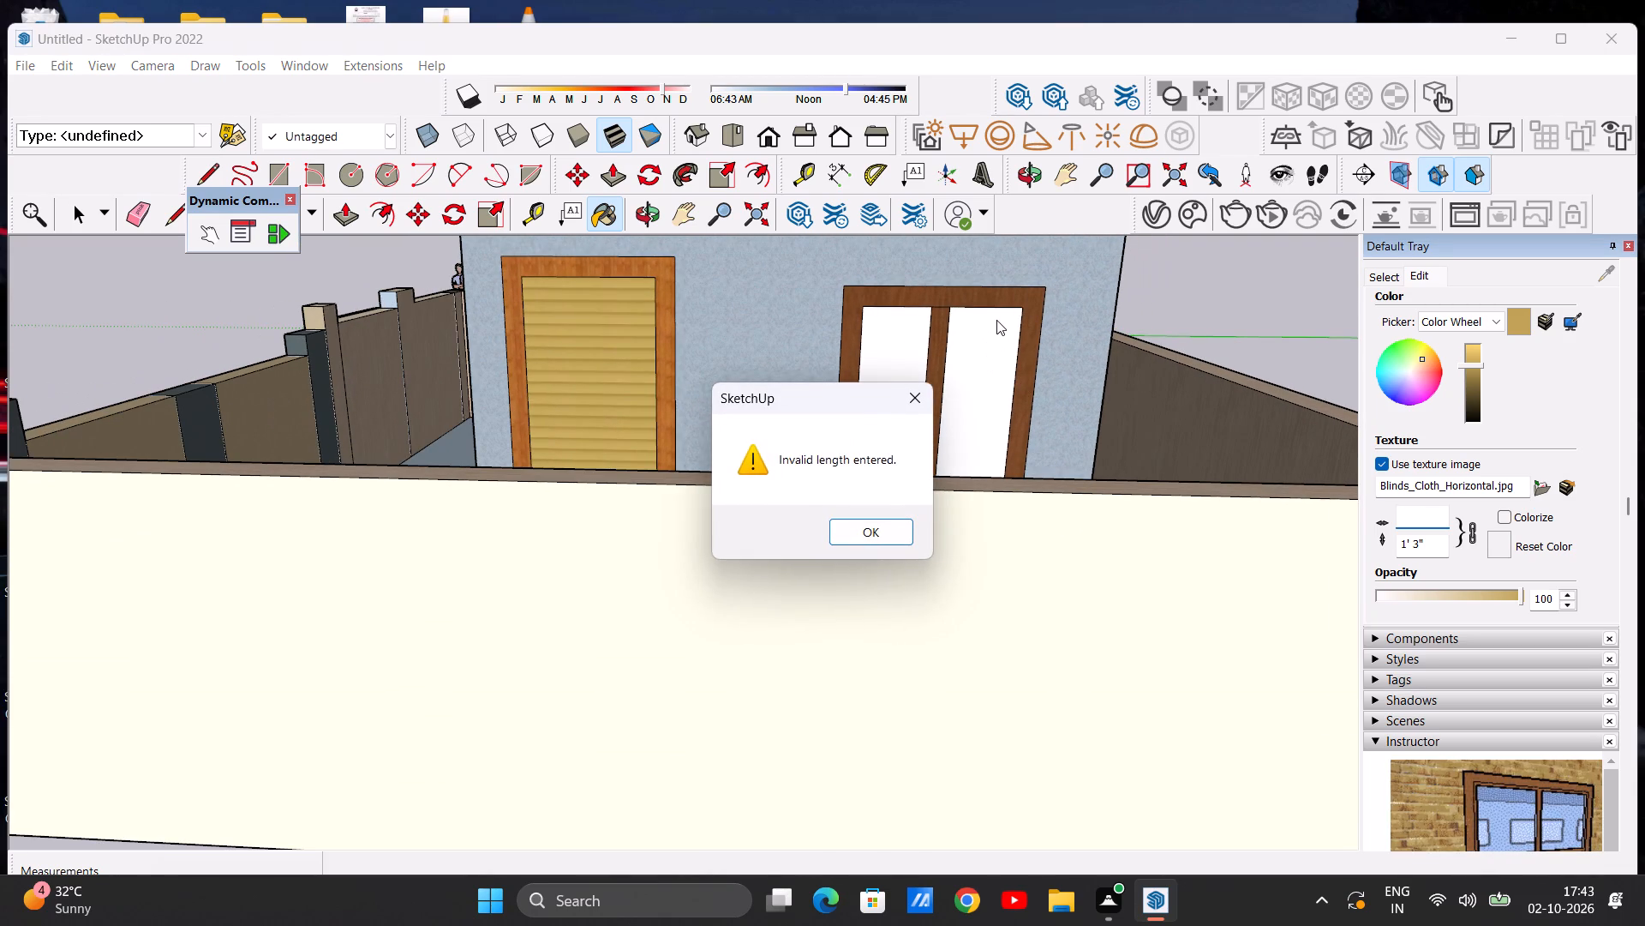
left_click(918, 404)
scroll(999, 411, "down", 4)
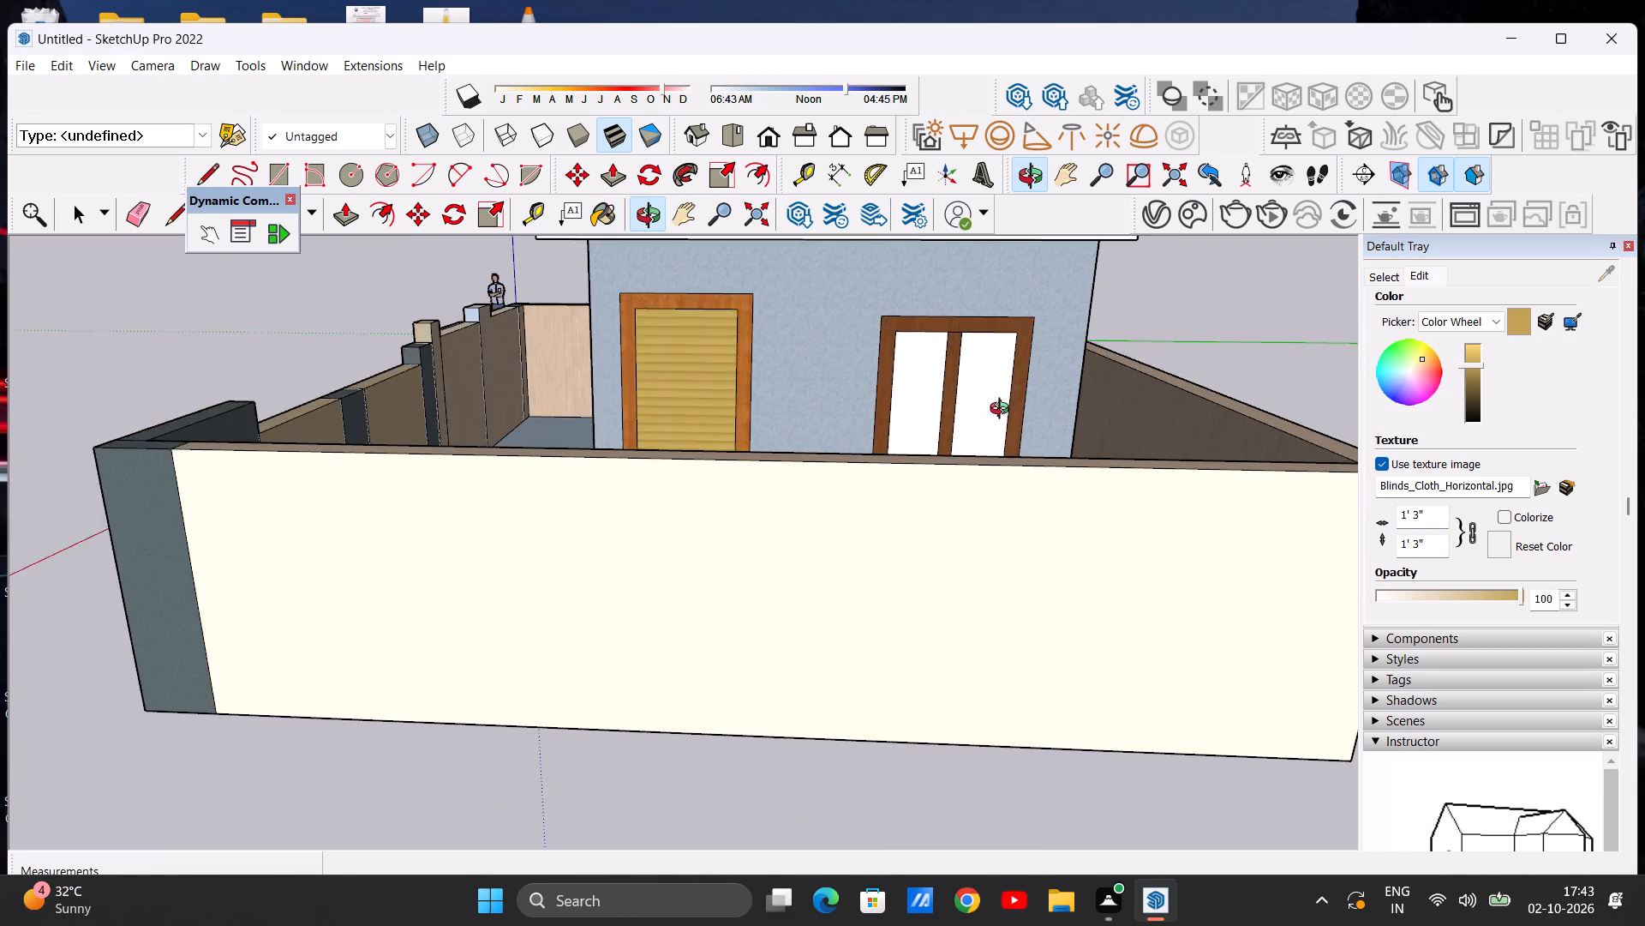
scroll(1003, 411, "down", 4)
scroll(966, 412, "up", 7)
scroll(1444, 524, "up", 3)
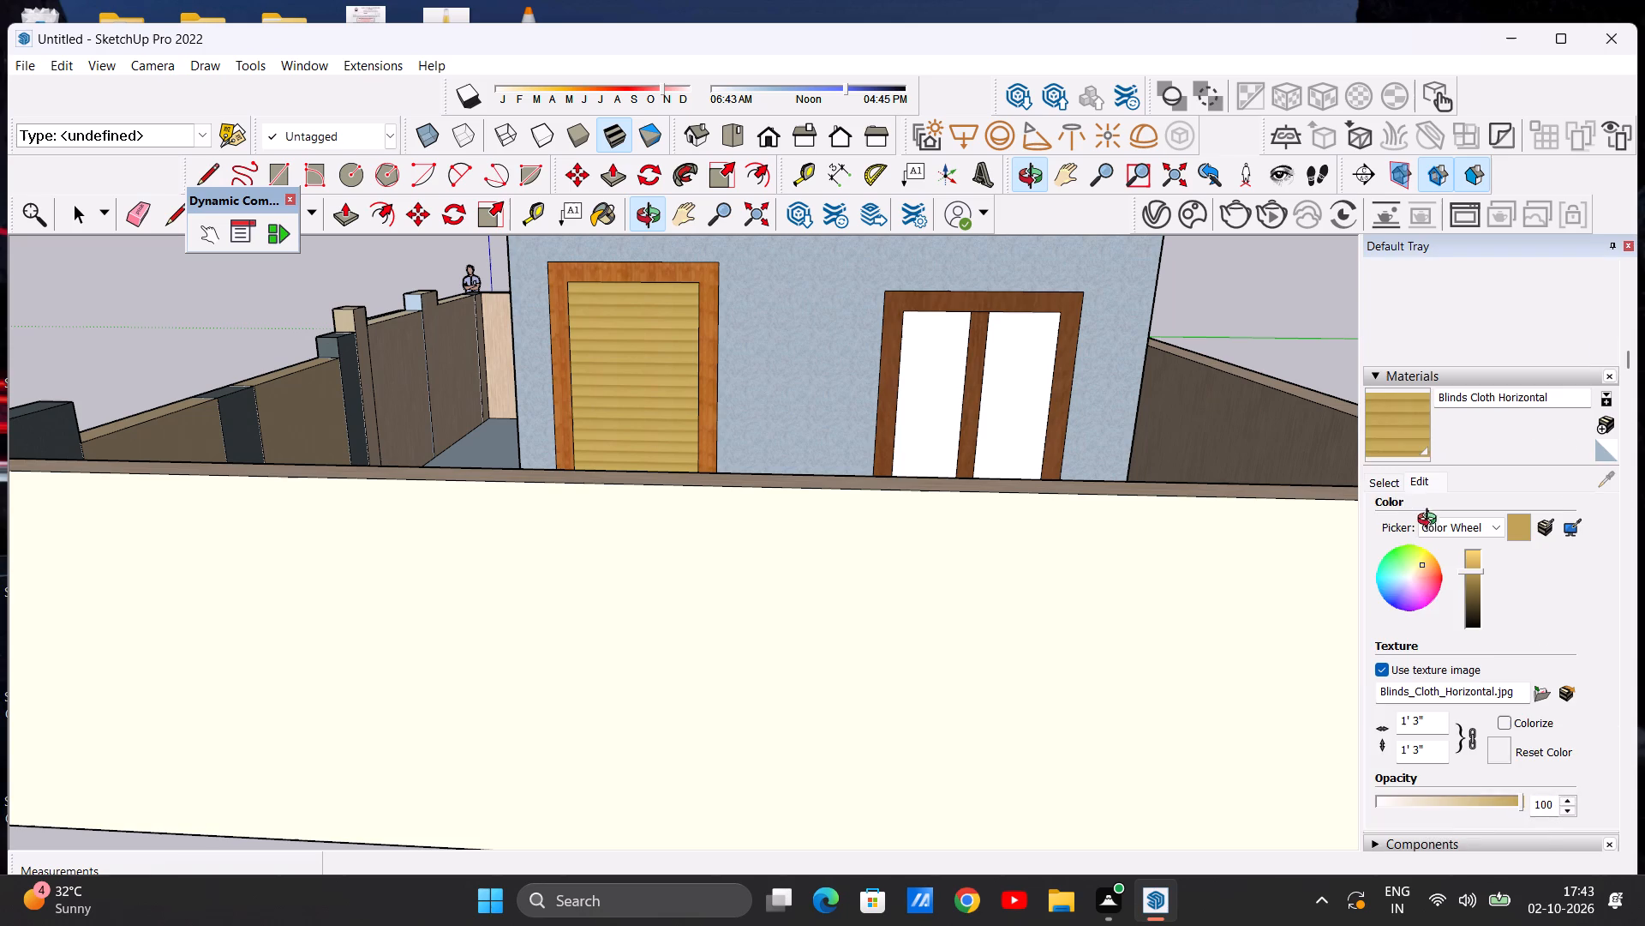
scroll(887, 393, "down", 5)
scroll(808, 367, "up", 12)
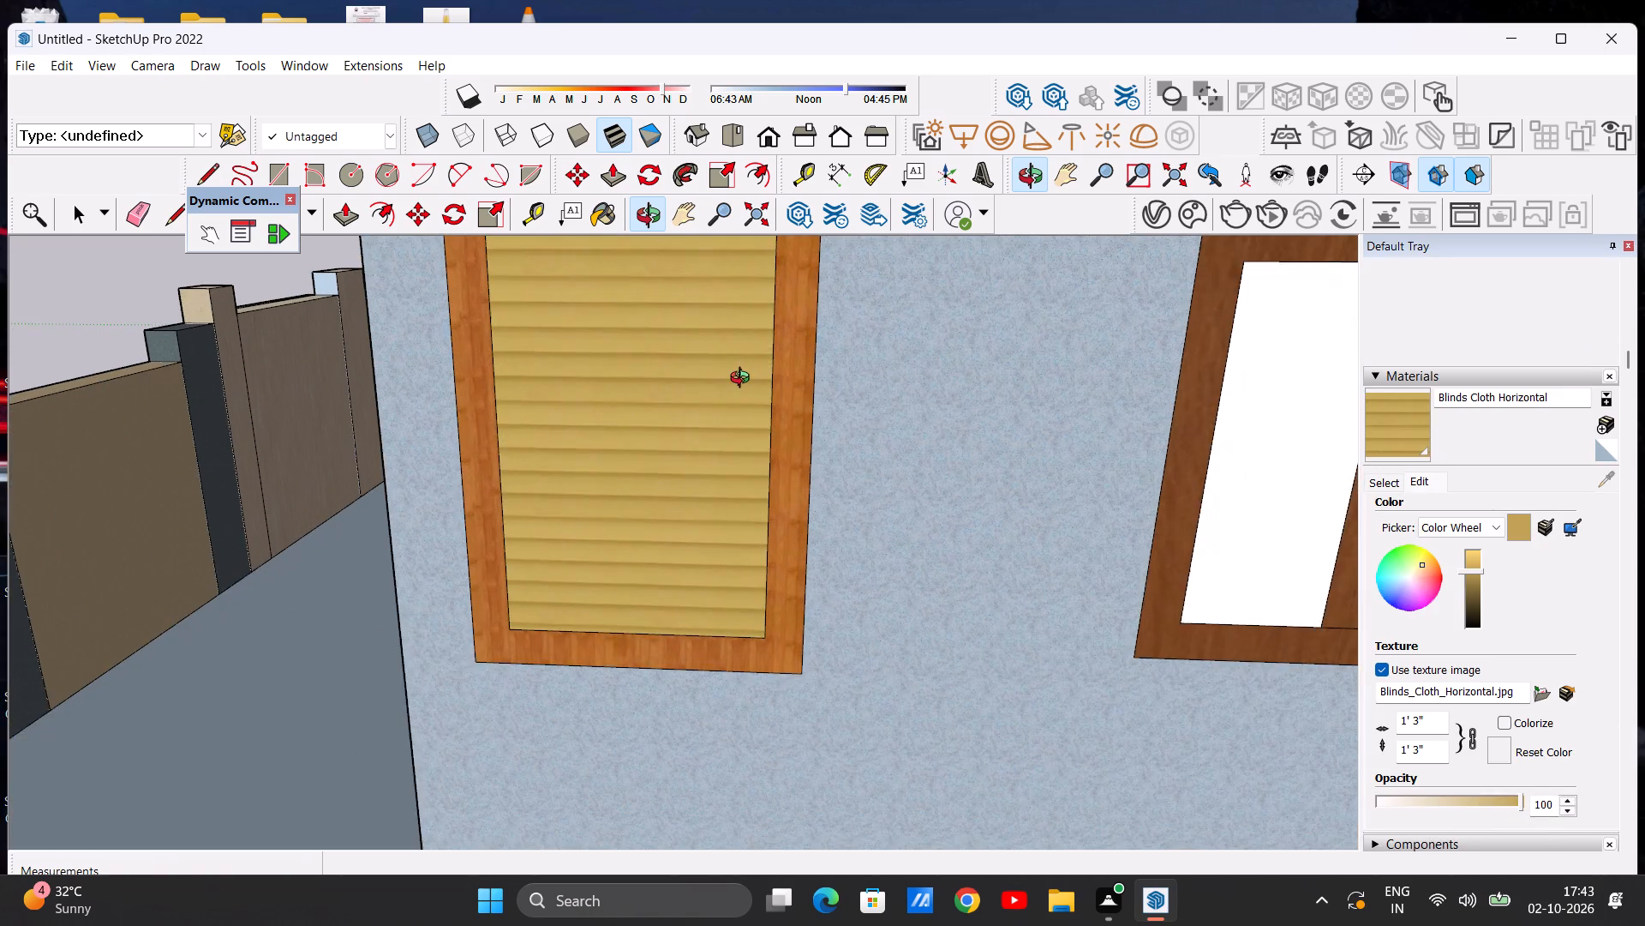
scroll(744, 380, "down", 11)
scroll(961, 389, "up", 4)
middle_click_drag(956, 390, 922, 420)
scroll(1078, 418, "up", 5)
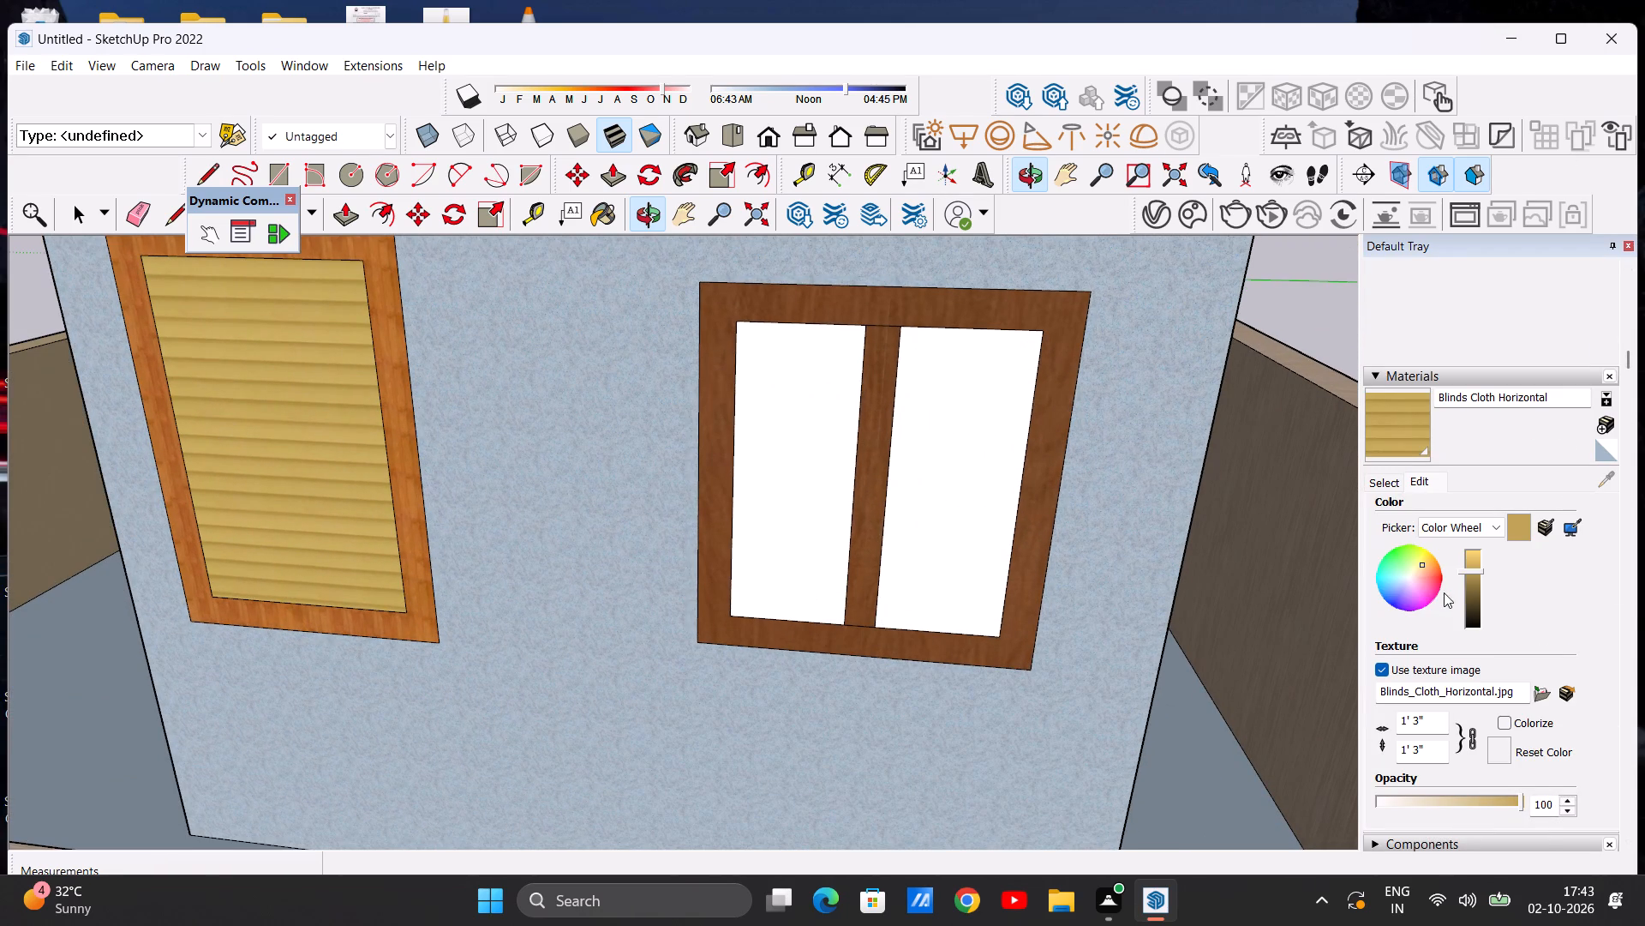
Paint both panes of the two-pane side-wall window with the Blinds Cellular White material from Window Coverings.
left_click(1393, 483)
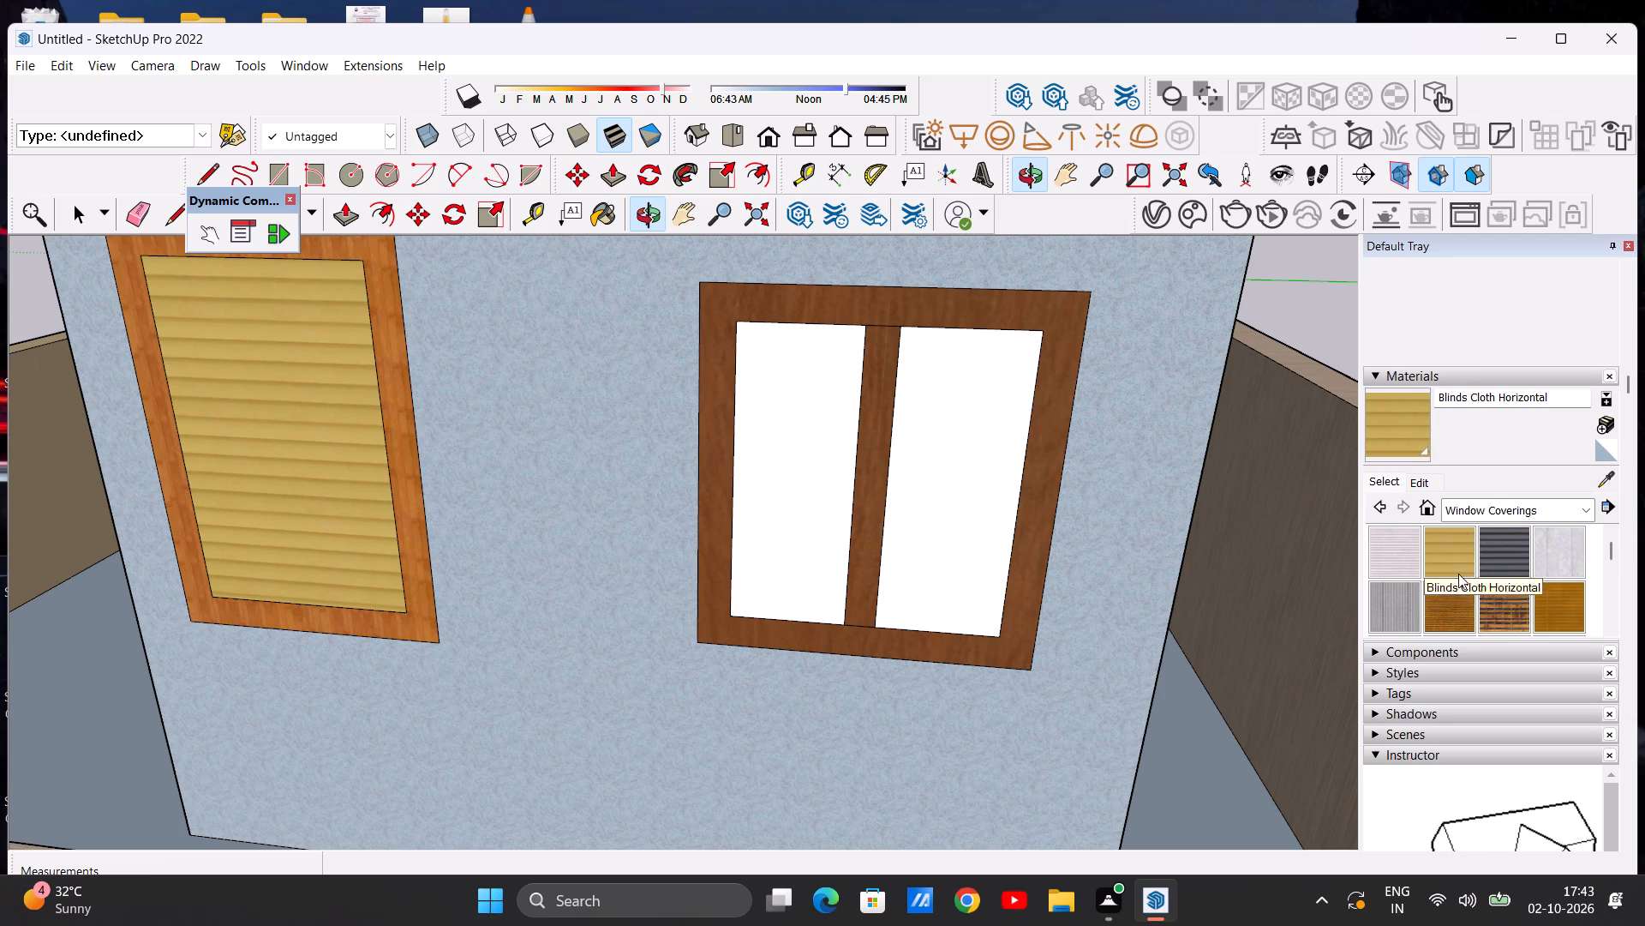
scroll(1463, 577, "down", 1)
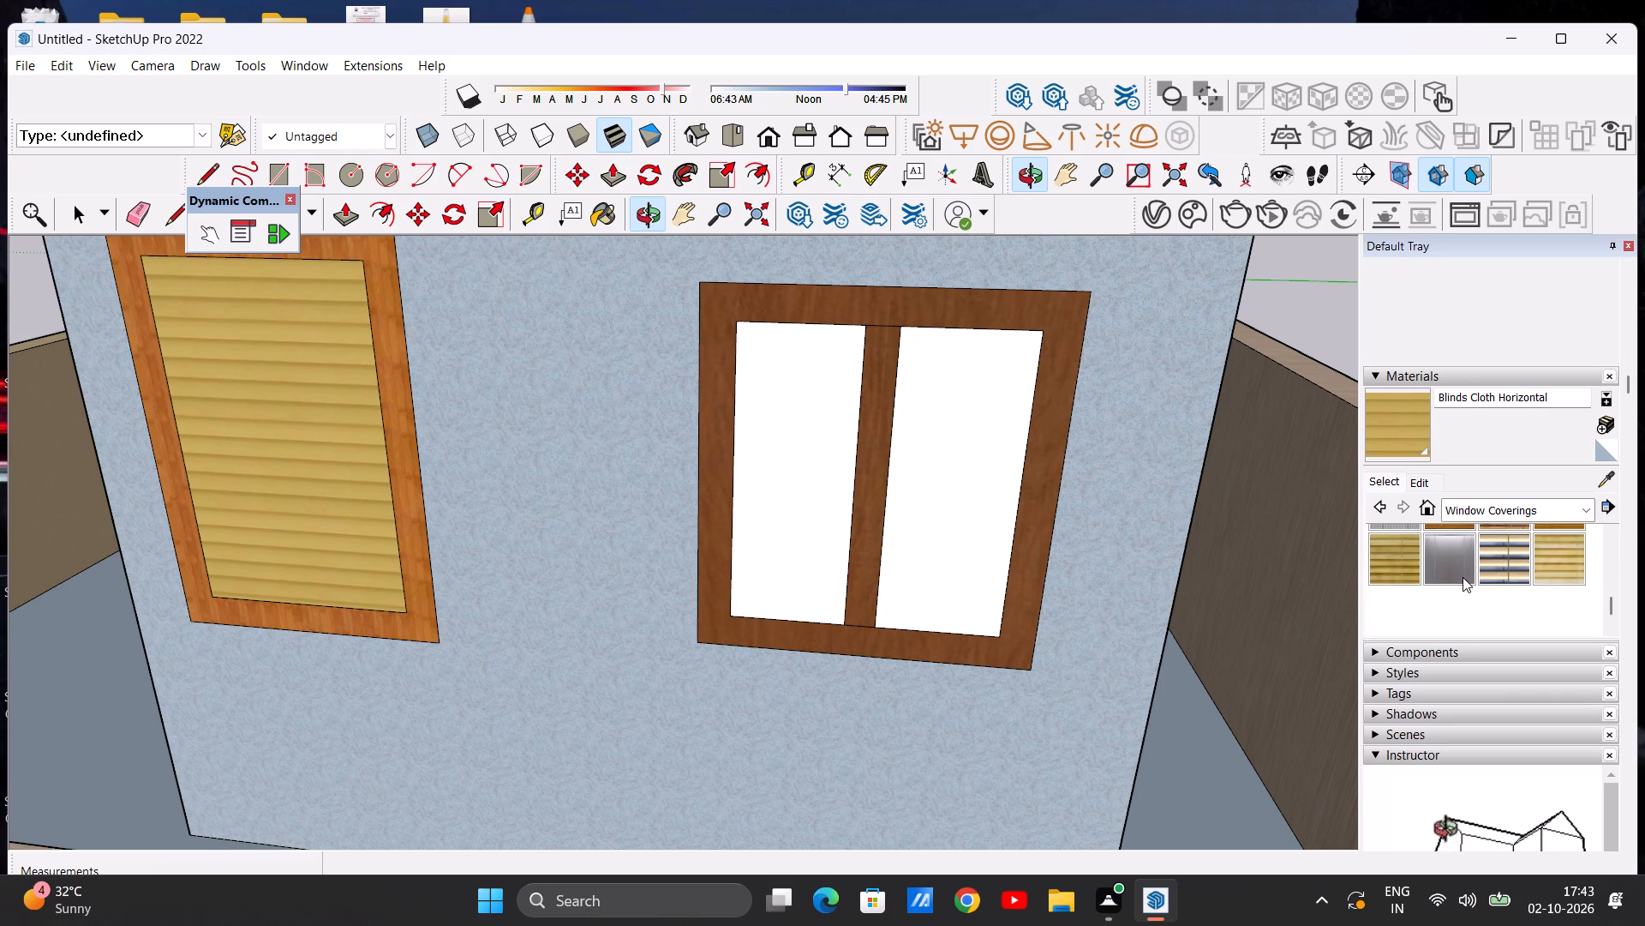
scroll(1463, 577, "up", 1)
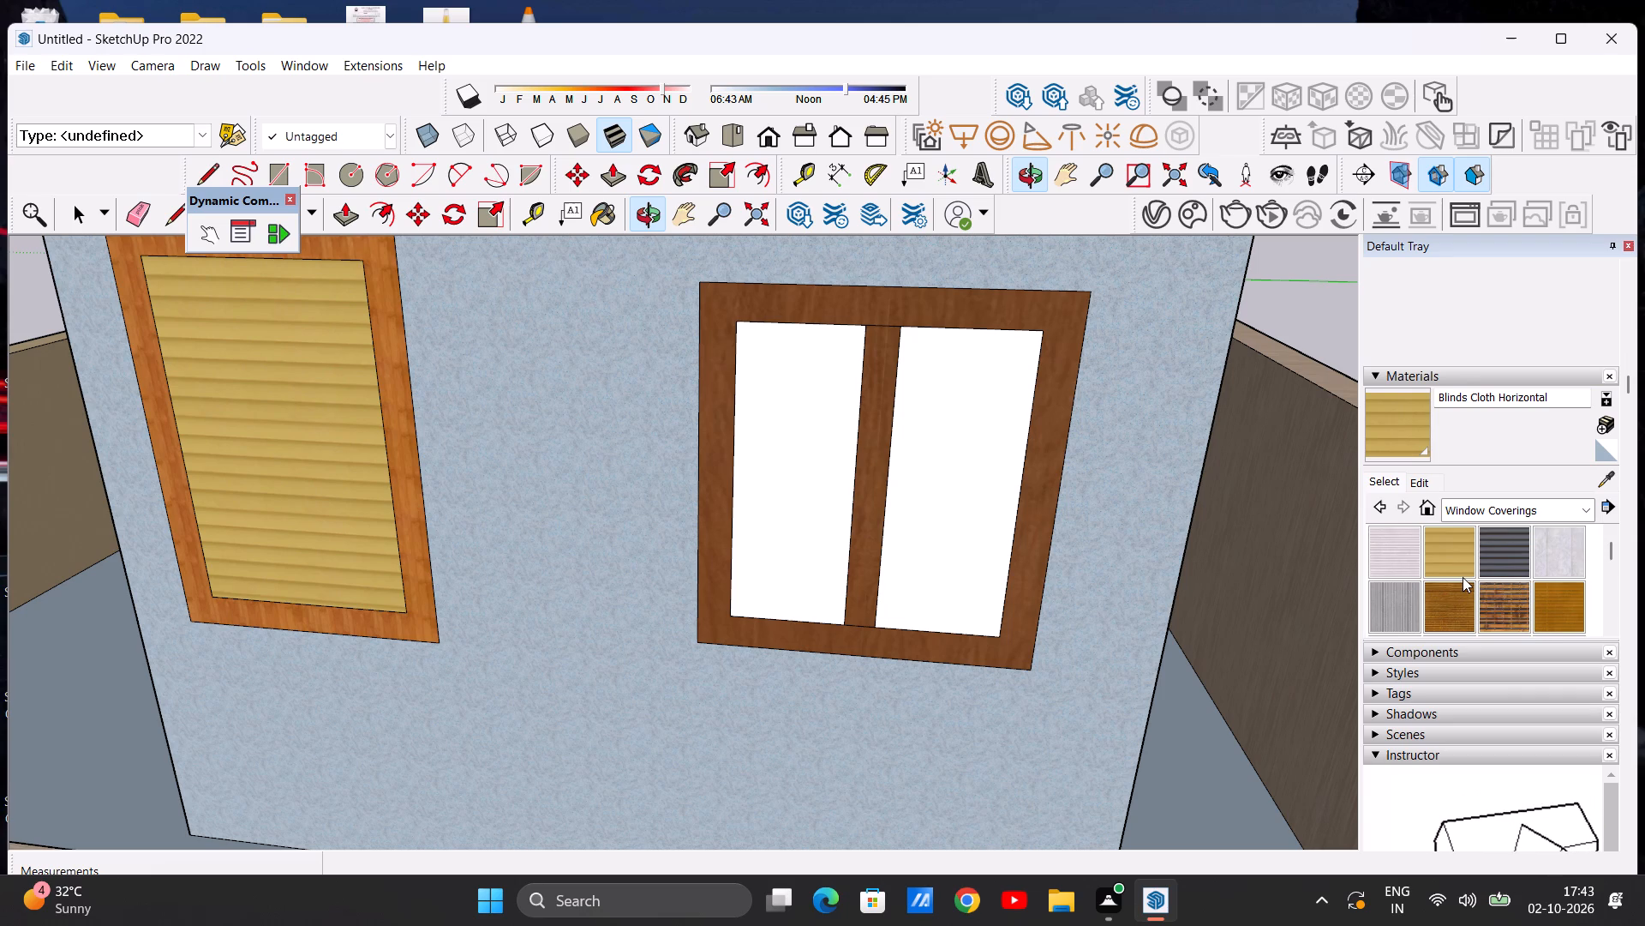
left_click(1386, 554)
left_click(922, 529)
left_click(802, 529)
scroll(949, 520, "up", 5)
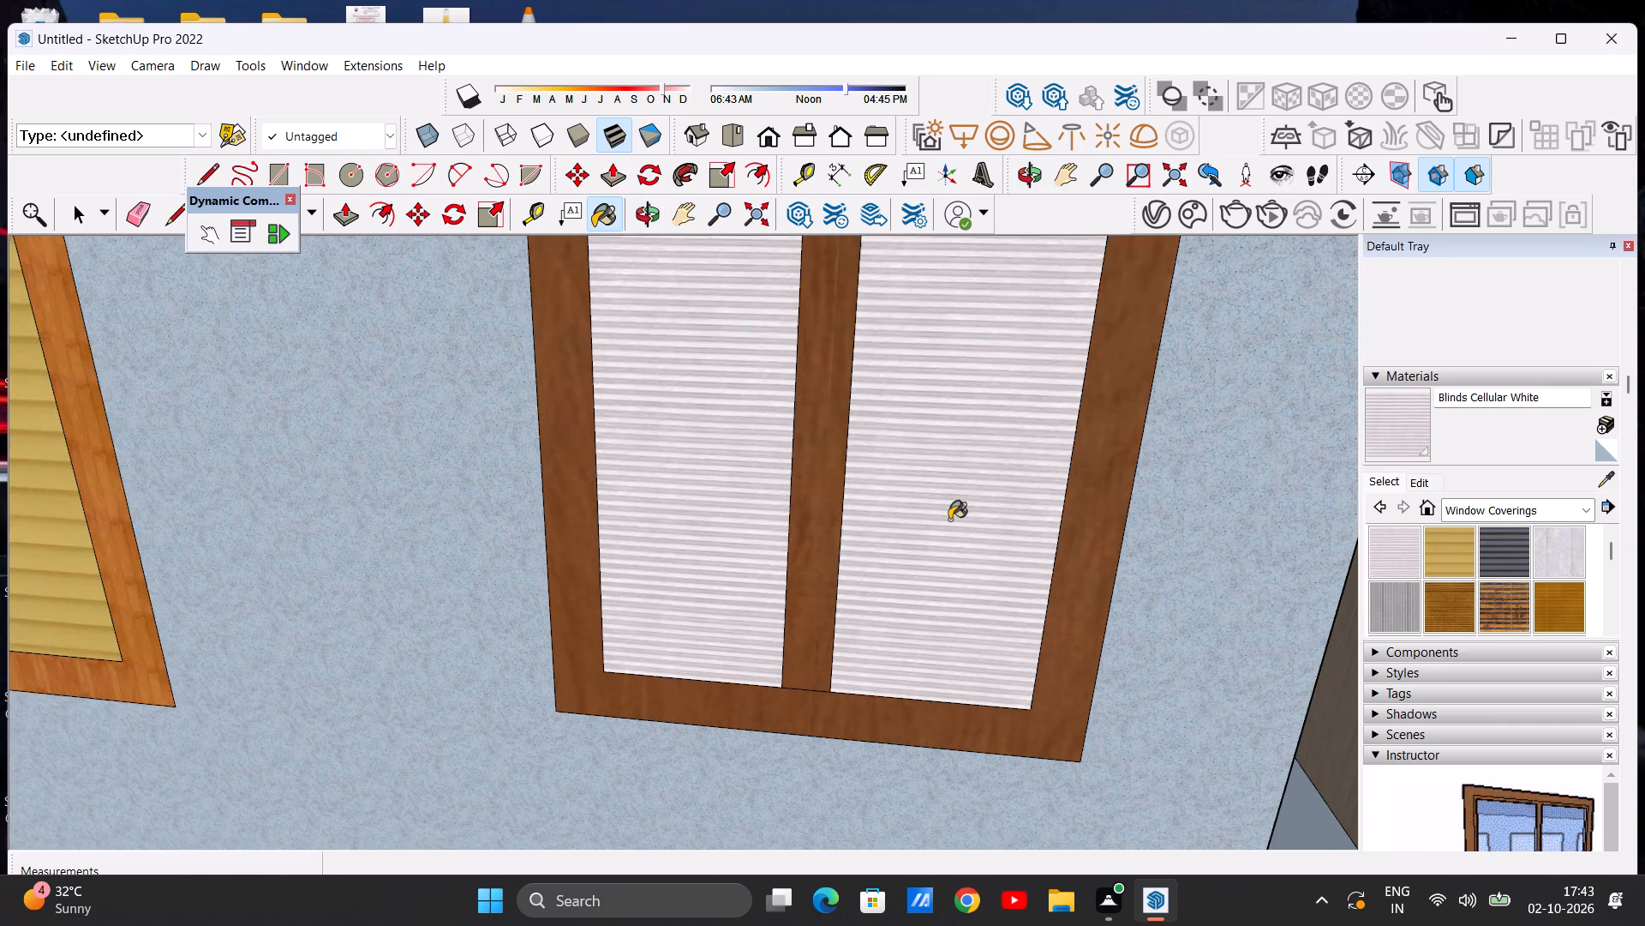
scroll(949, 520, "down", 13)
scroll(883, 518, "up", 5)
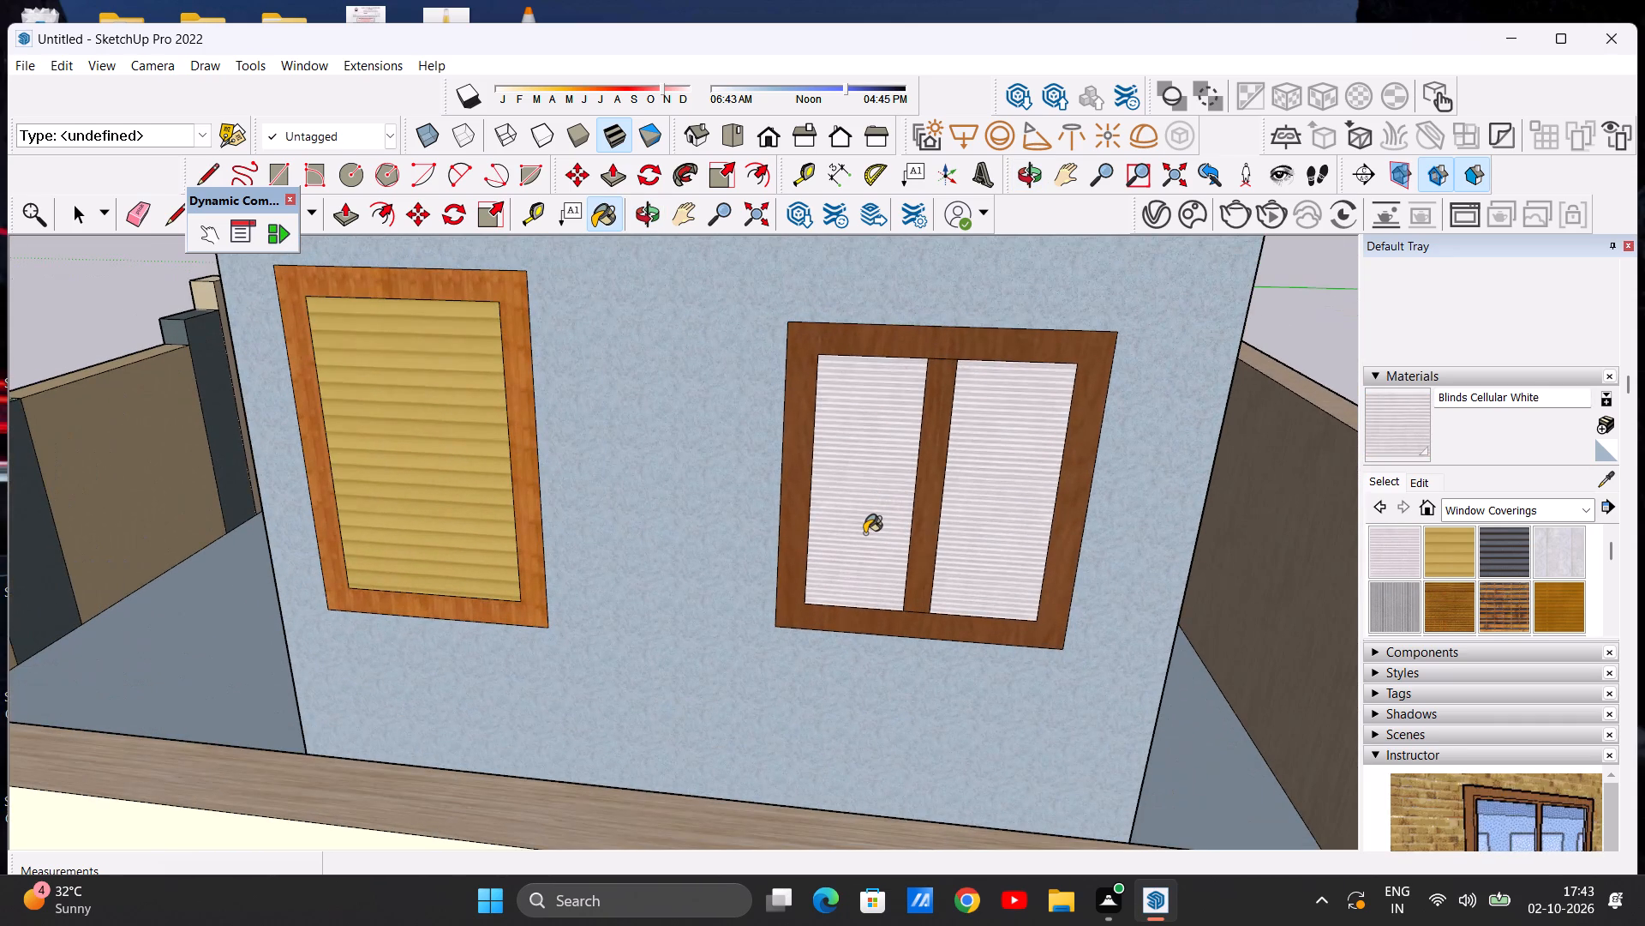
key("space")
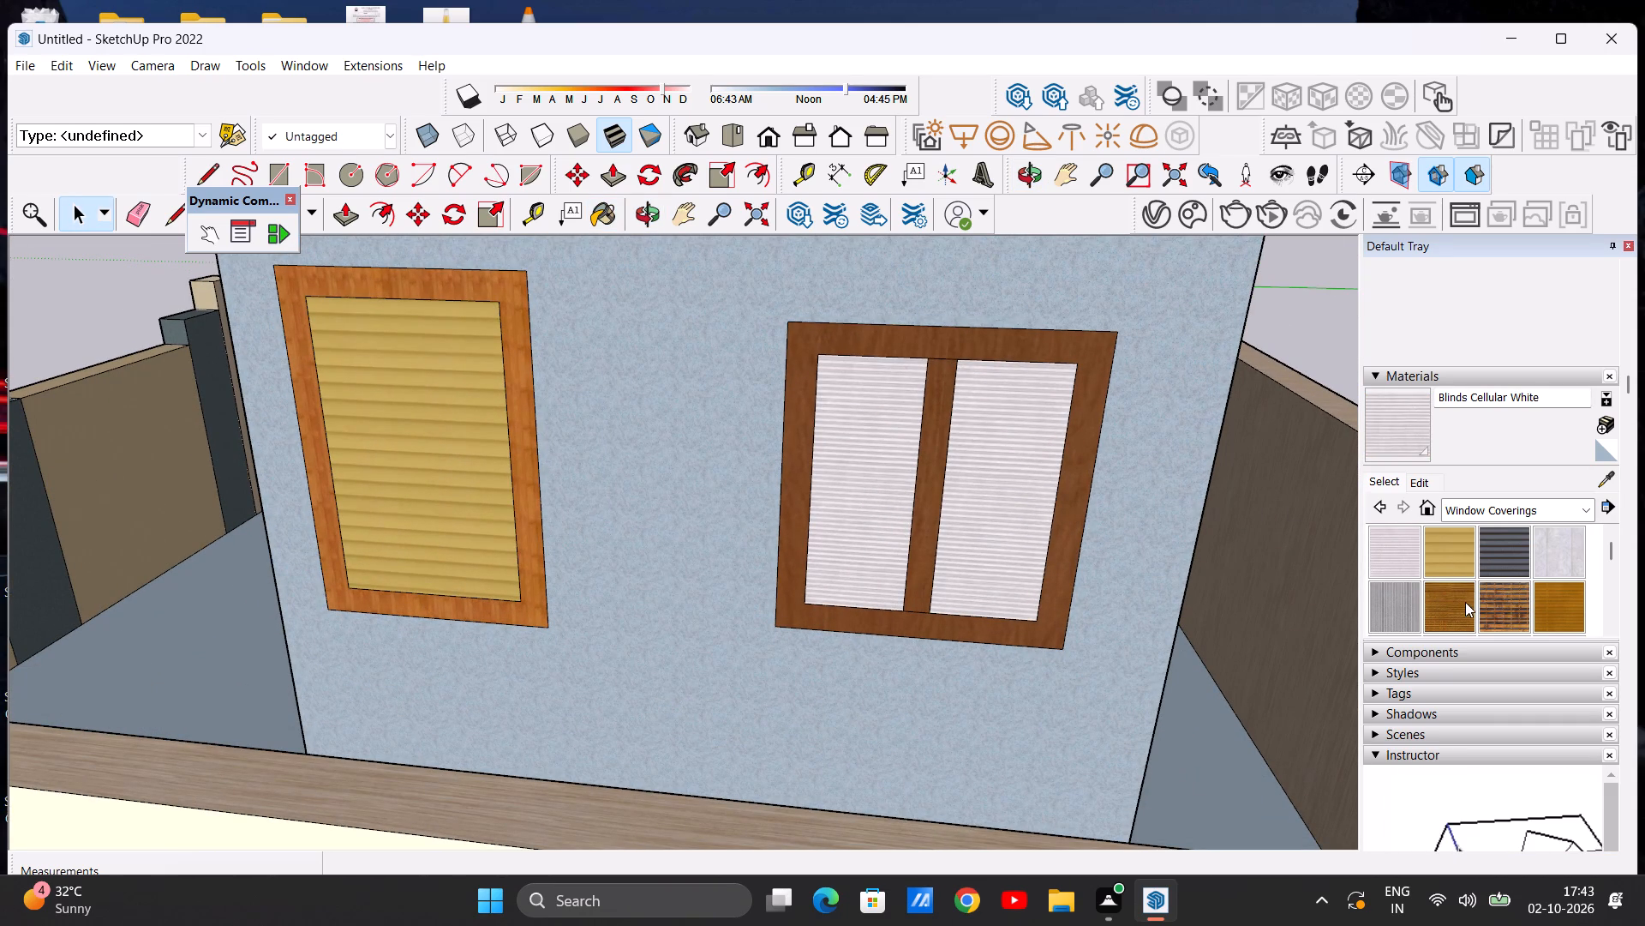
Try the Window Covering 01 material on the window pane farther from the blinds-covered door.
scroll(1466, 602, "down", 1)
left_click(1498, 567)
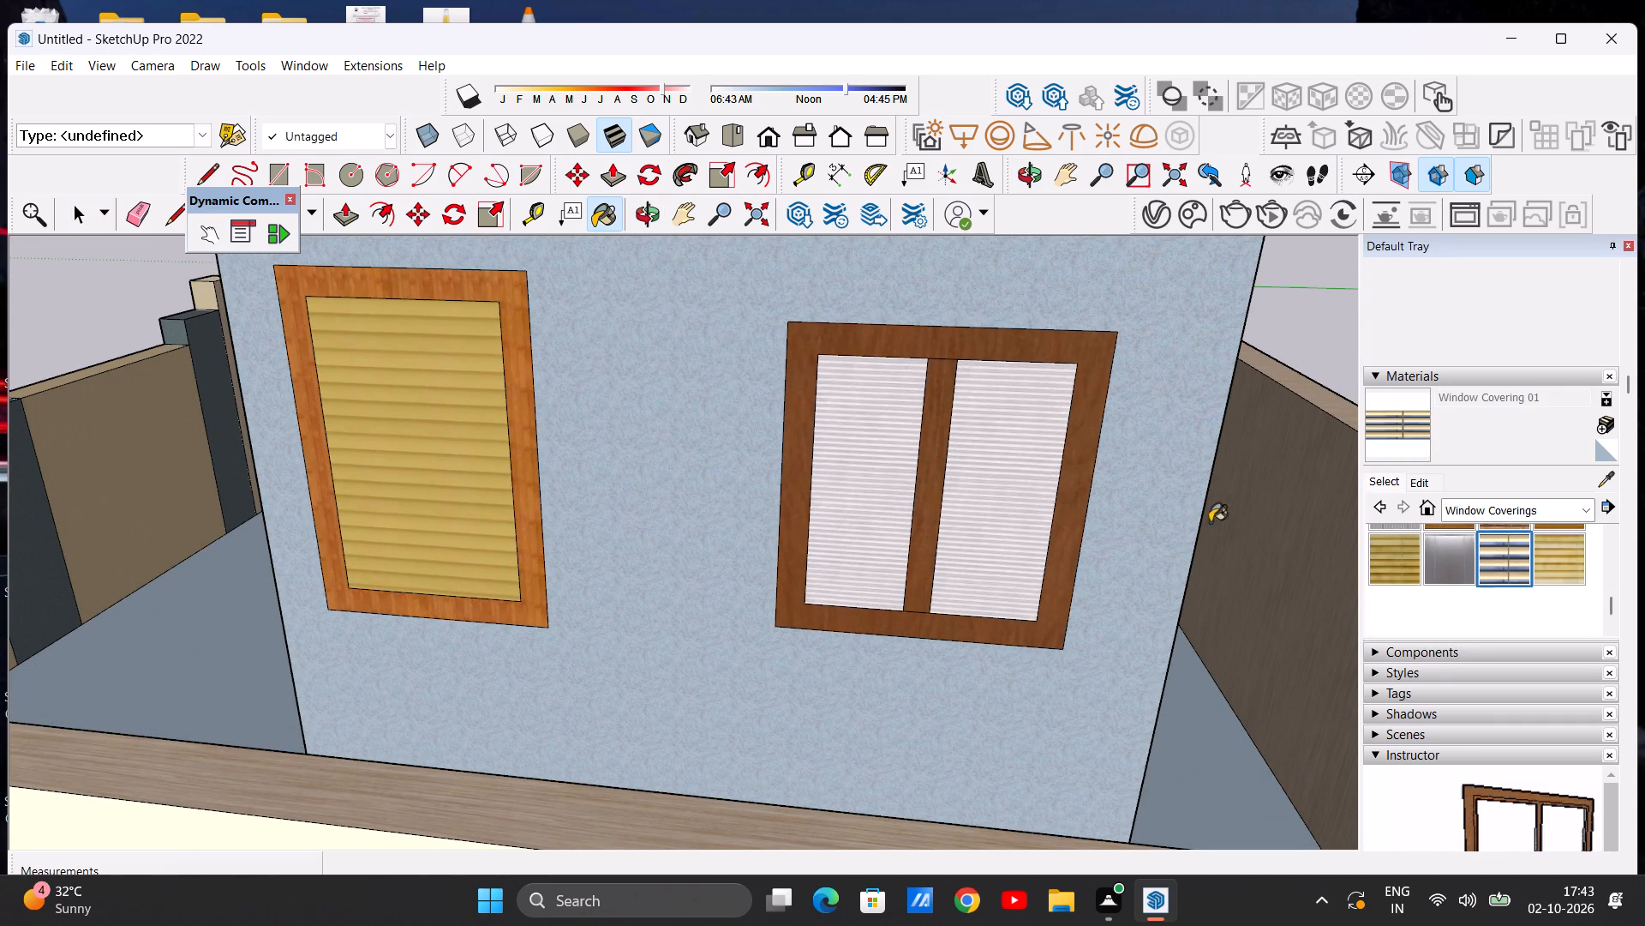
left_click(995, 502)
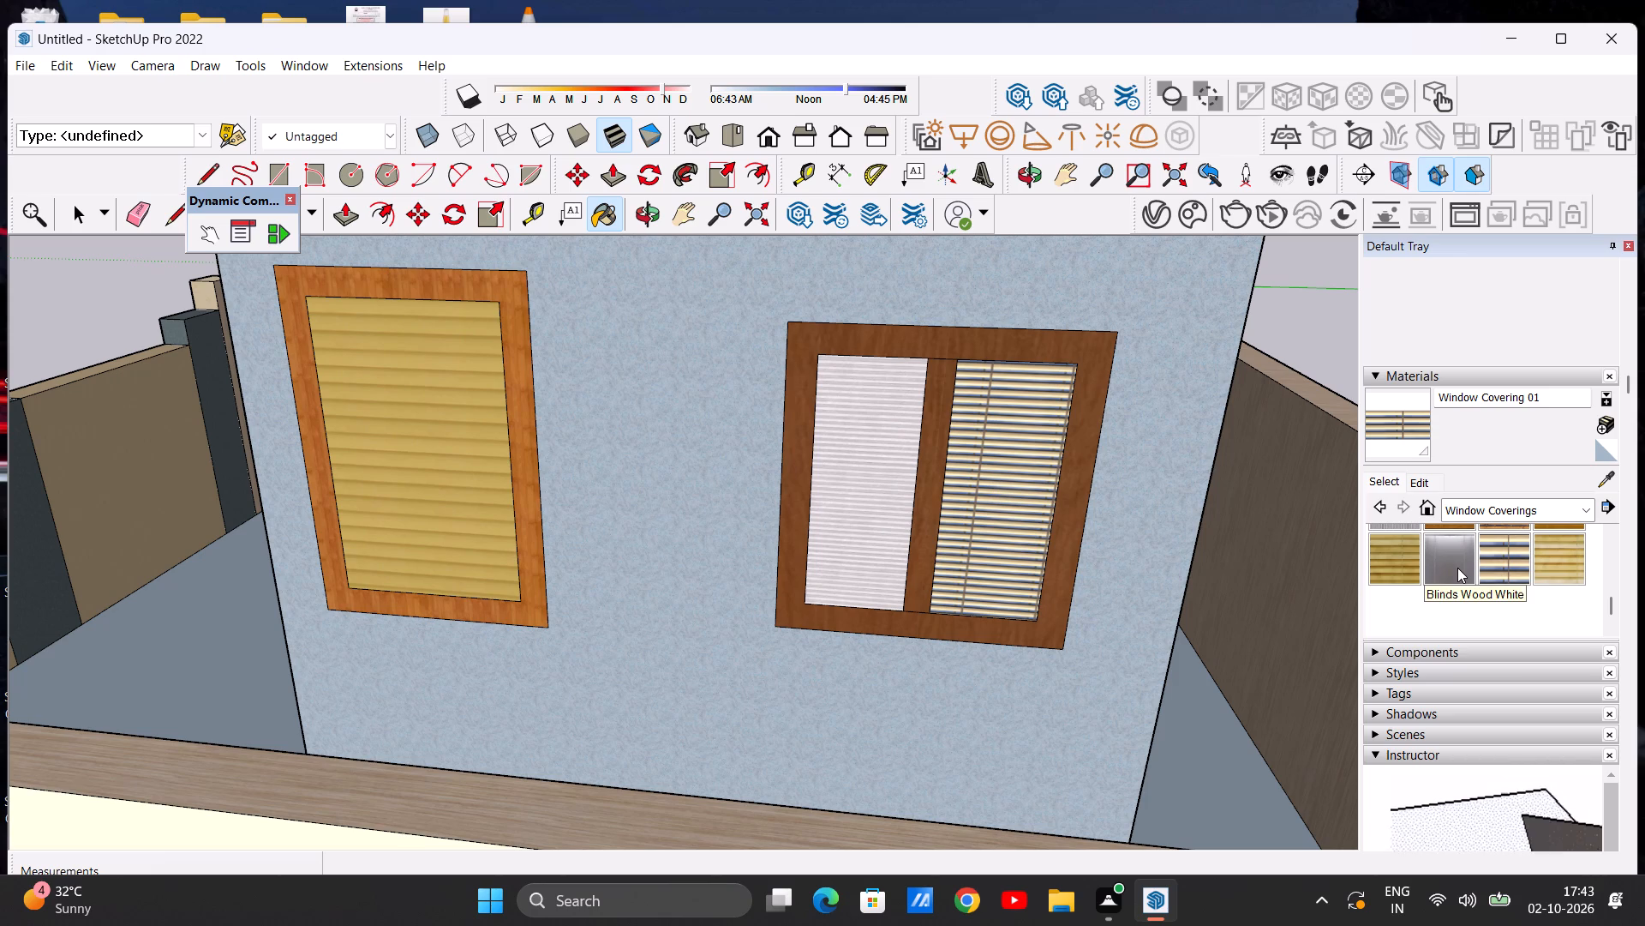
Repaint the window pane farther from the blinds-covered door with Blinds Cellular White, matching the other pane.
scroll(1457, 568, "up", 1)
left_click(1392, 555)
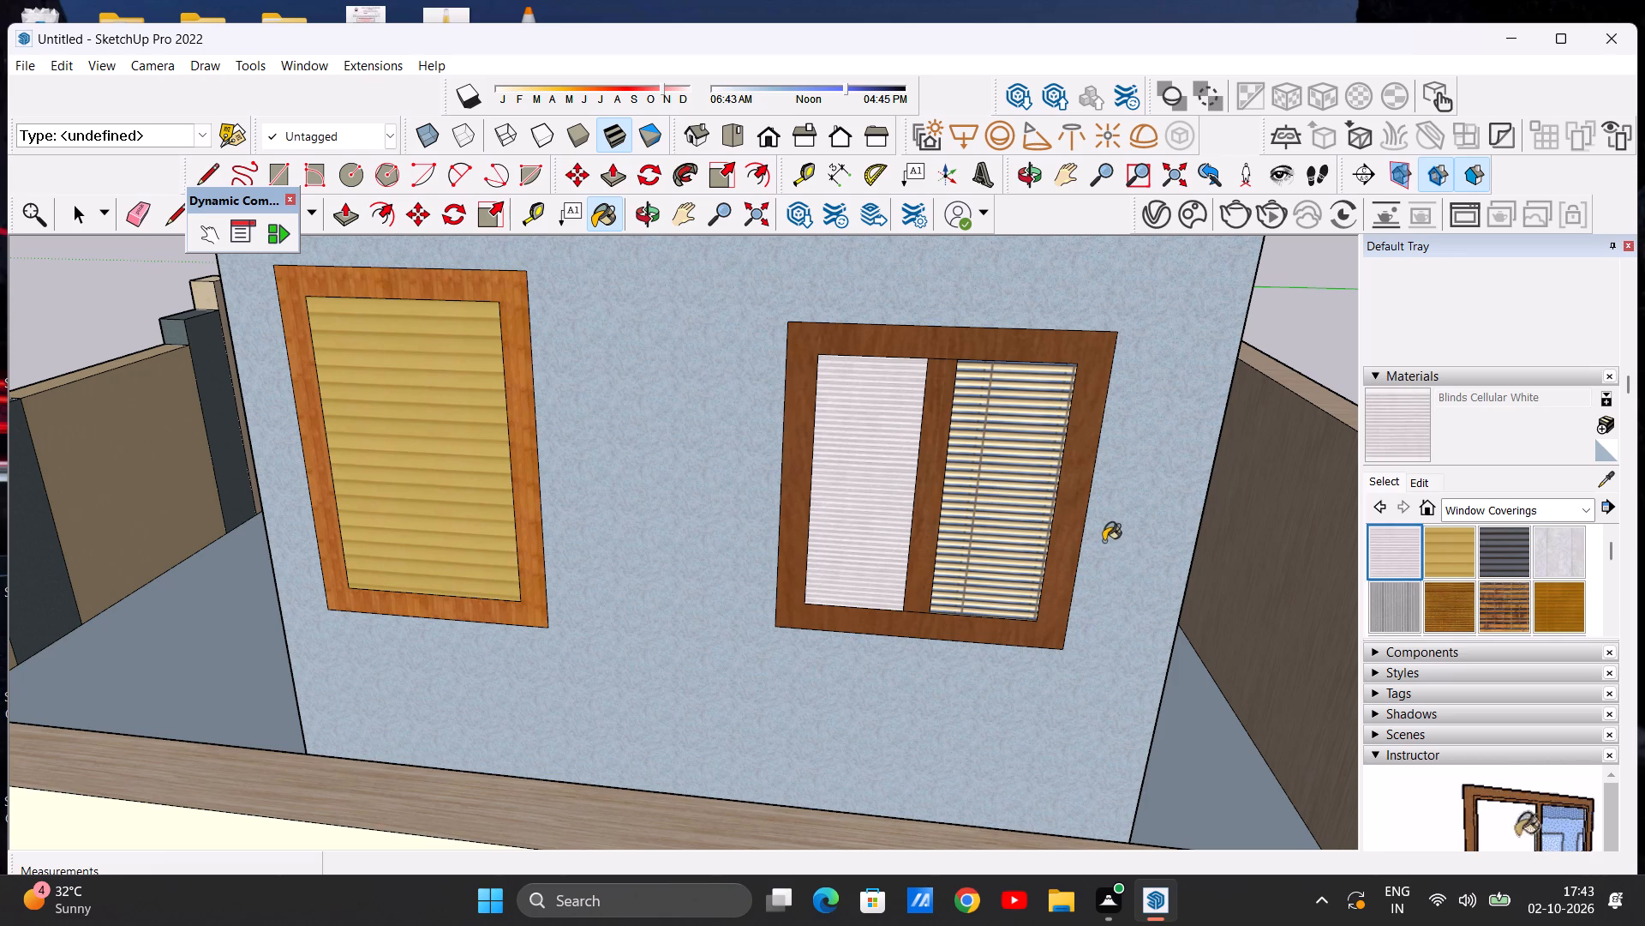
left_click(969, 539)
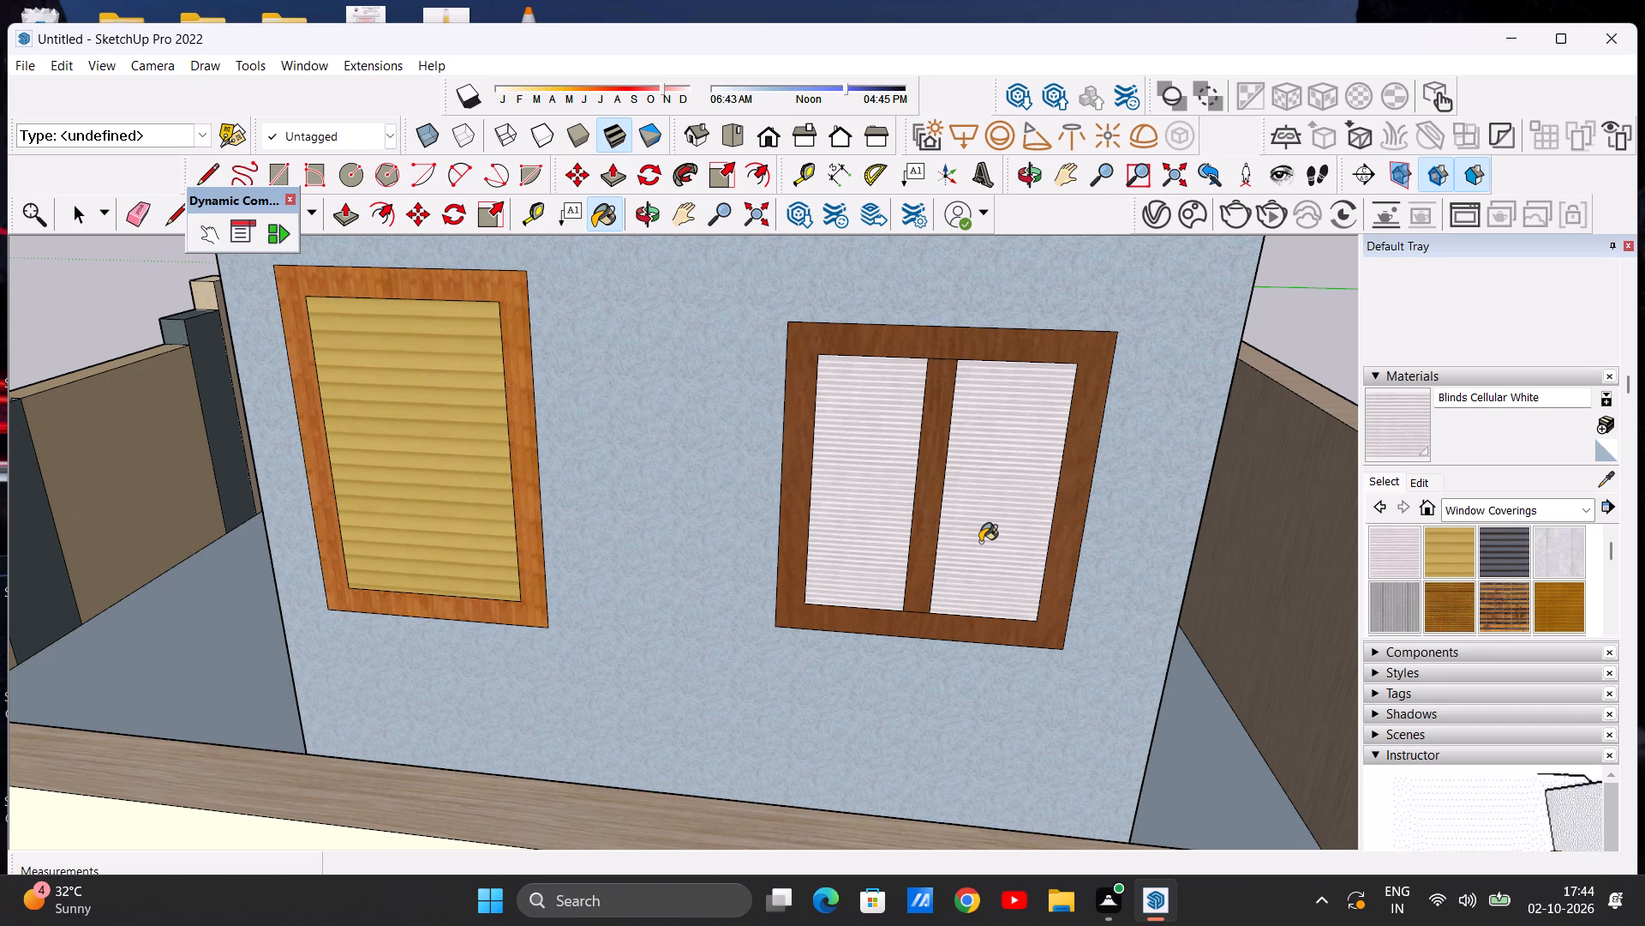
scroll(861, 466, "up", 4)
left_click(861, 466)
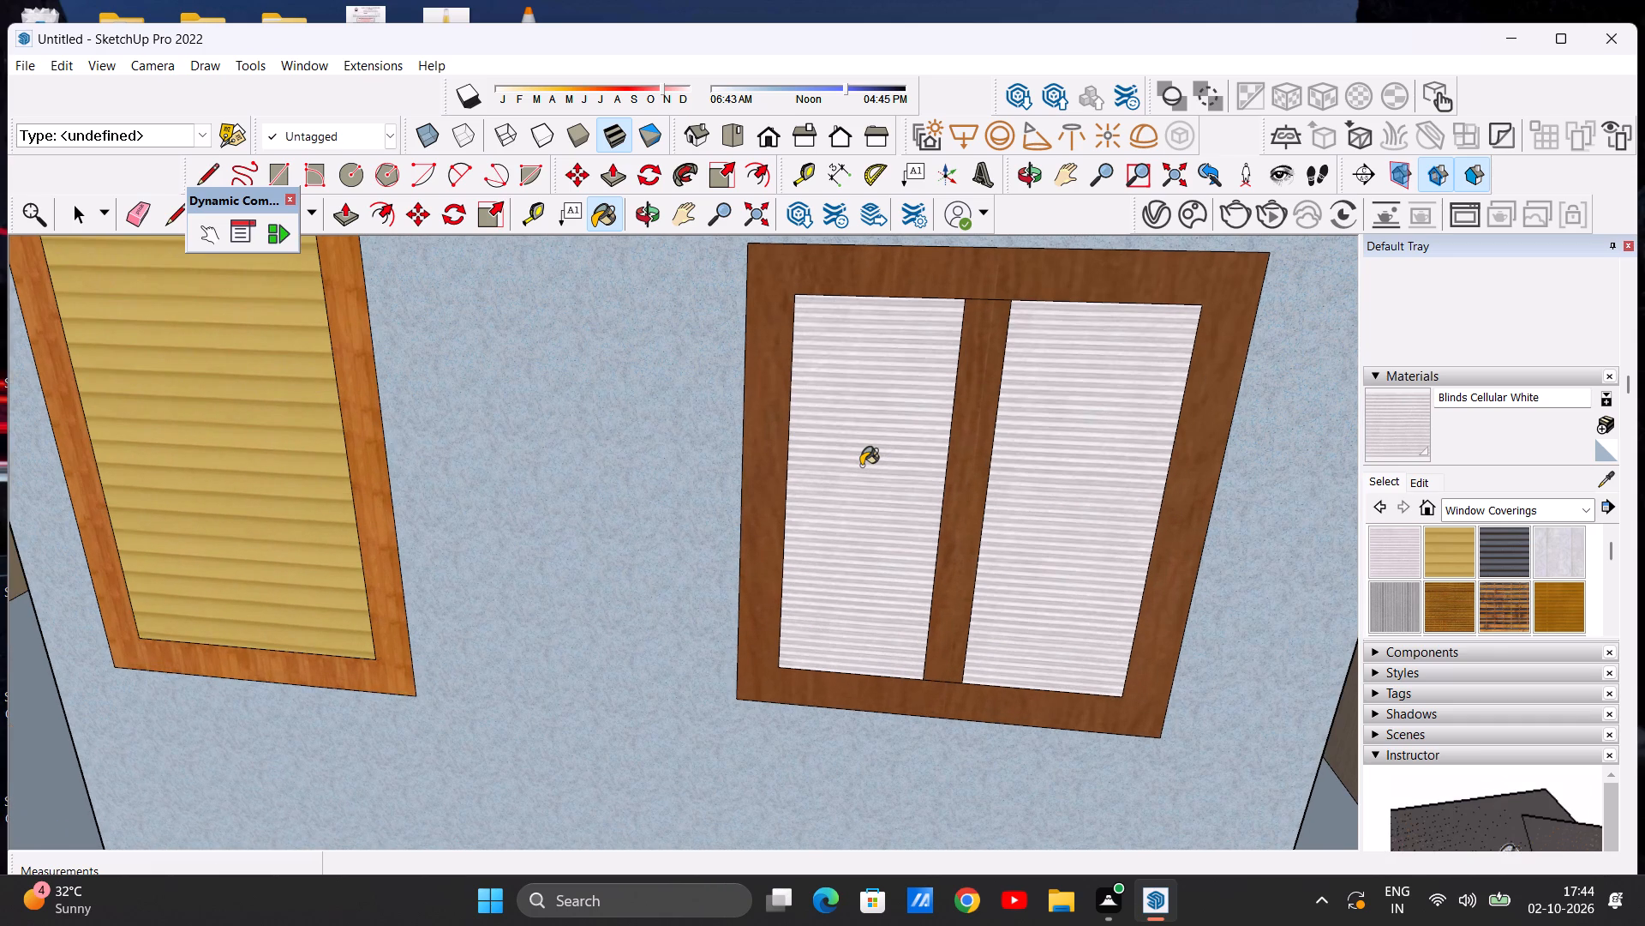
scroll(917, 500, "down", 10)
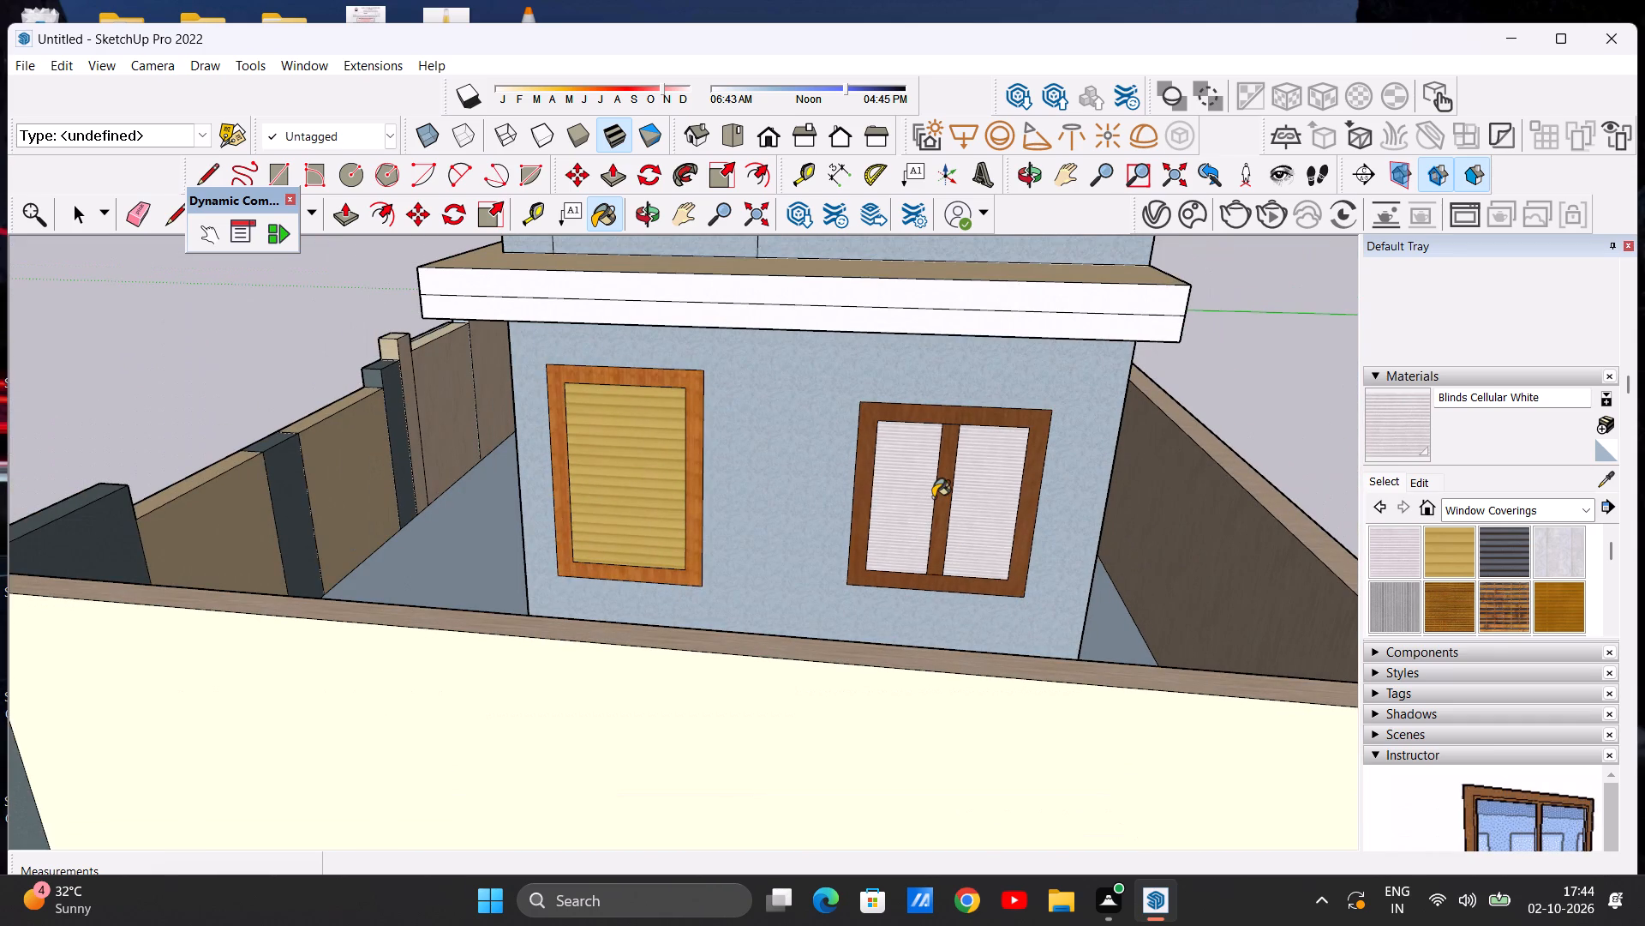
middle_click_drag(912, 513, 889, 514)
scroll(896, 511, "up", 7)
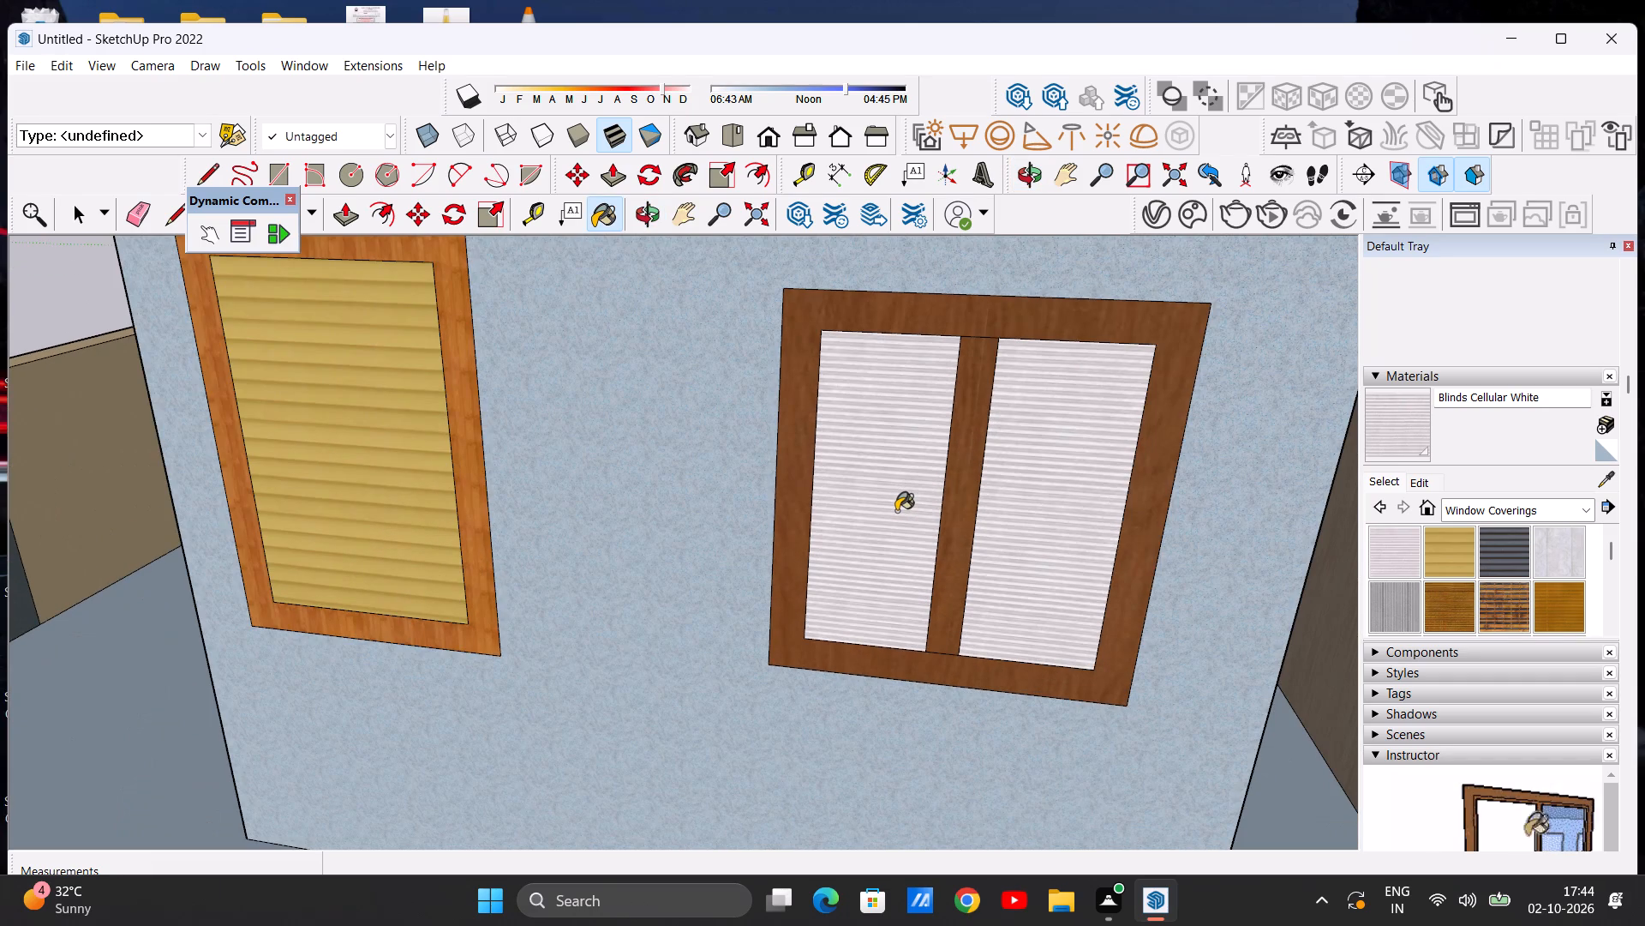
key("space")
Examine the blinds on the side wall's door and window from near and far and from several angles.
scroll(917, 328, "down", 11)
middle_click_drag(793, 344, 1067, 363)
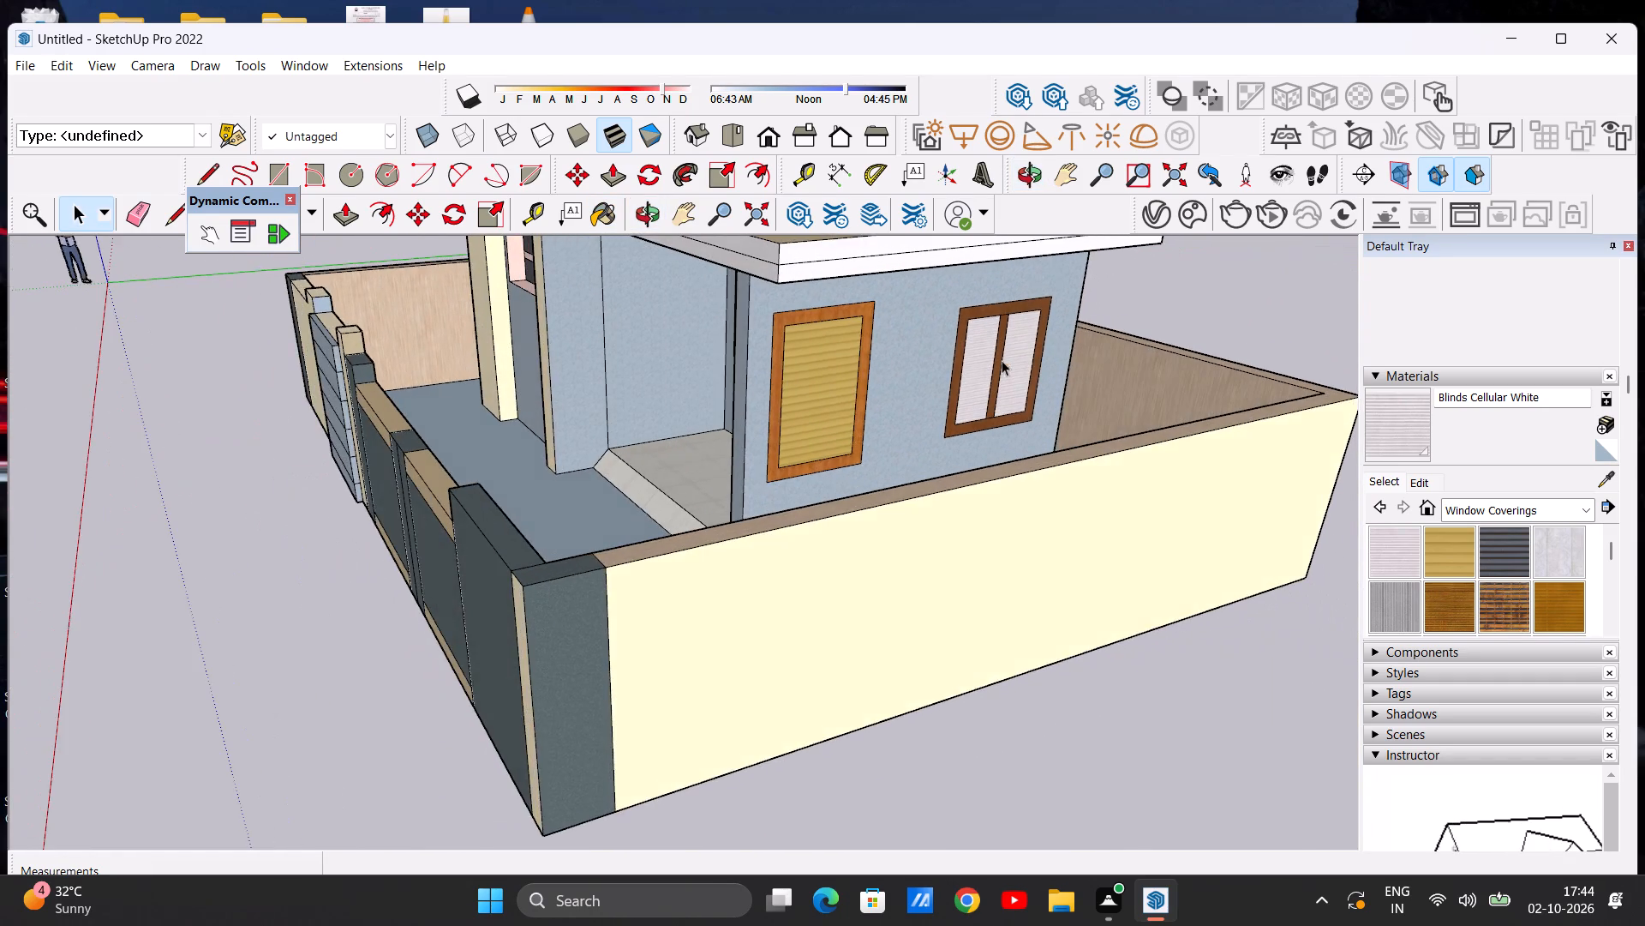
scroll(994, 362, "up", 6)
middle_click_drag(1021, 380, 957, 388)
scroll(1020, 382, "up", 6)
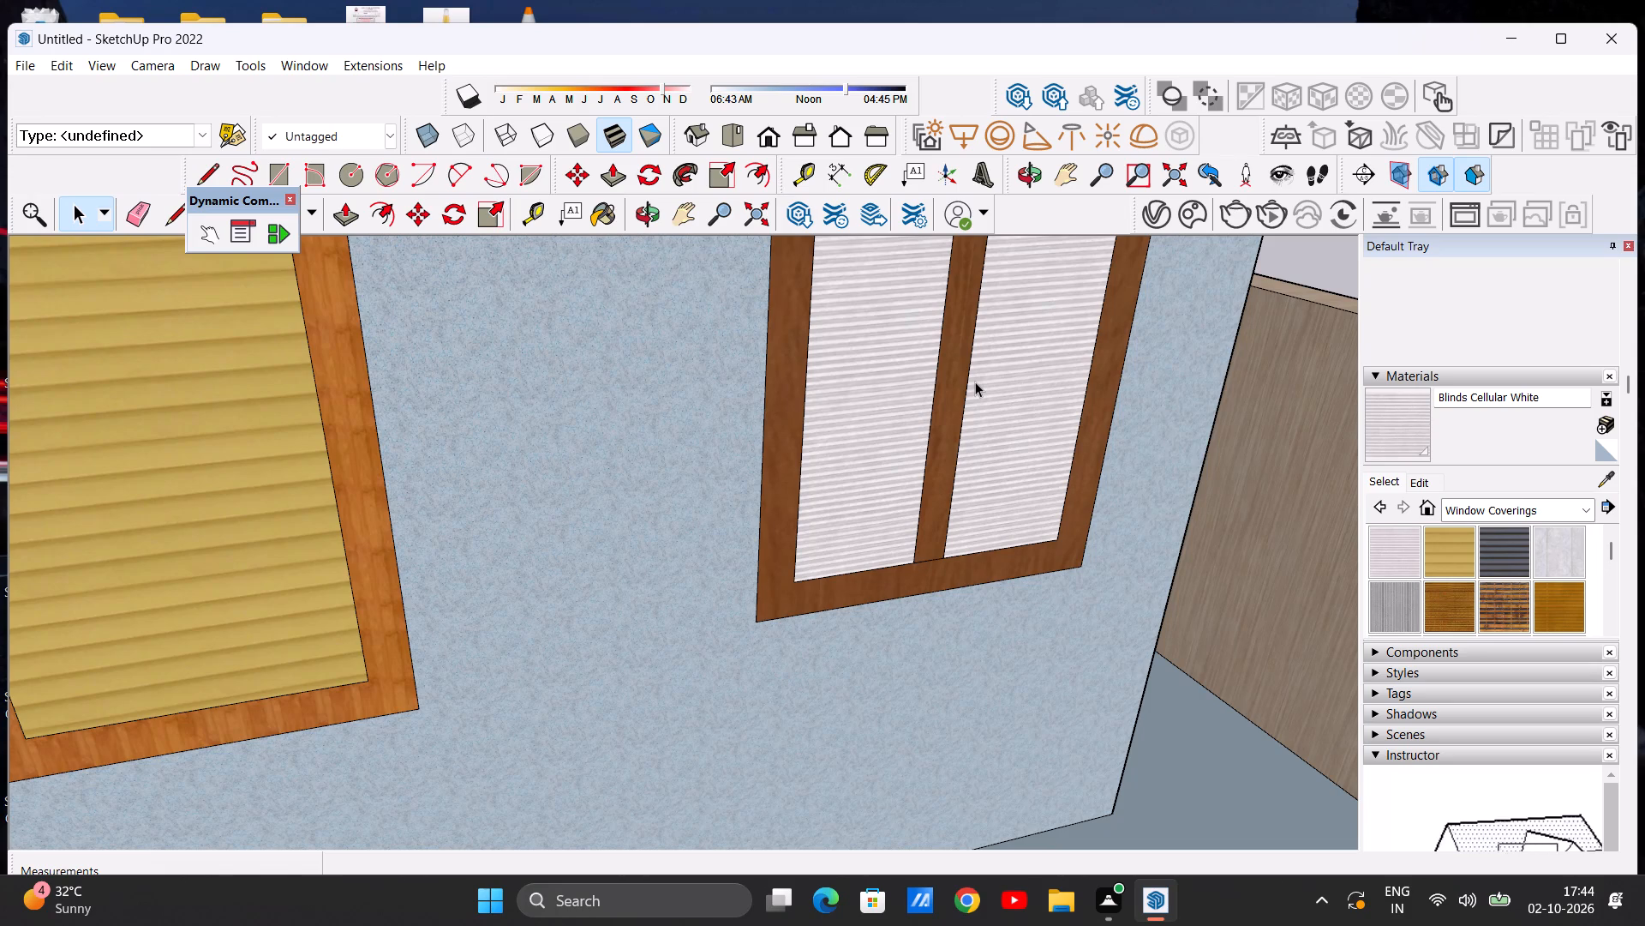
scroll(952, 386, "down", 9)
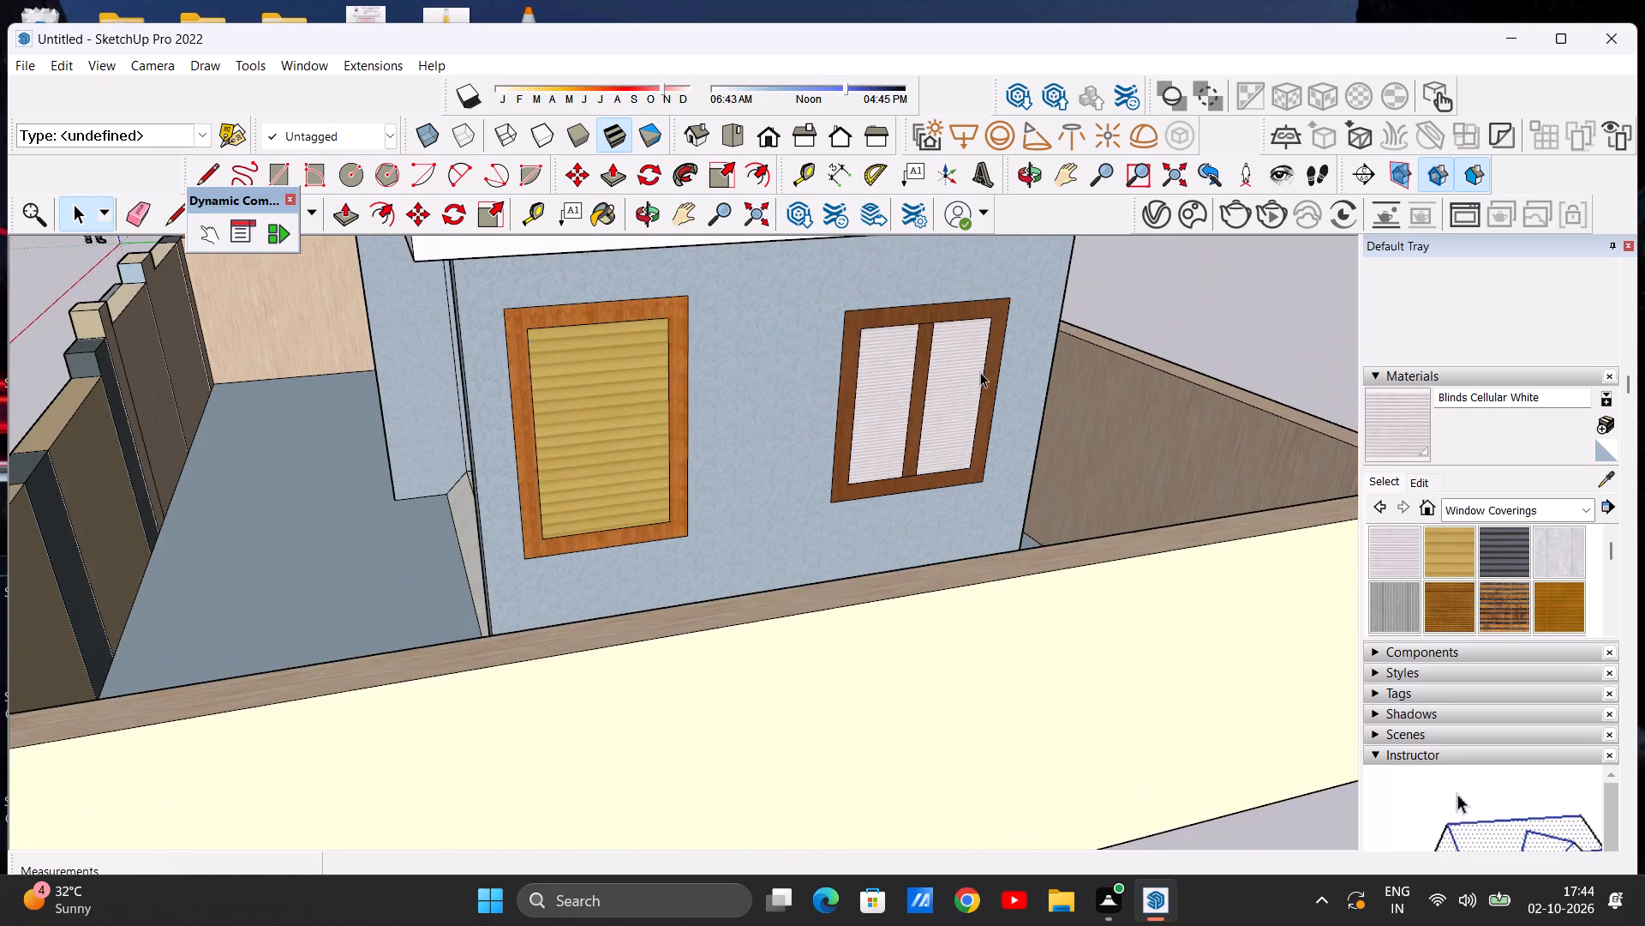
scroll(980, 370, "up", 6)
middle_click_drag(934, 365, 795, 368)
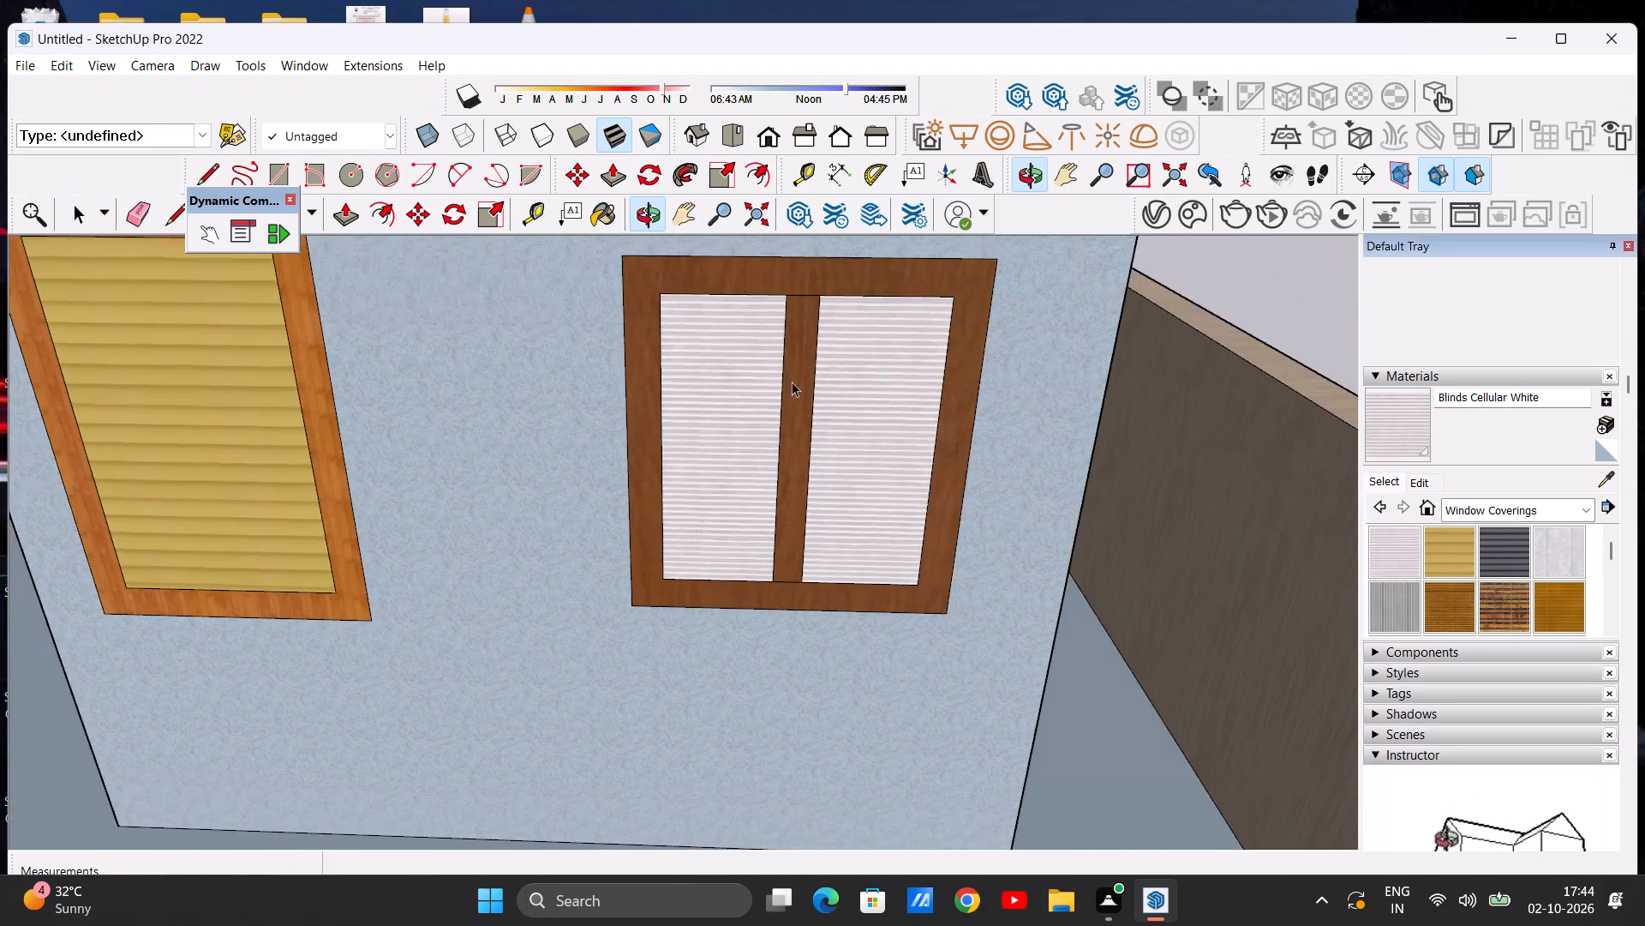
scroll(822, 398, "down", 8)
middle_click_drag(755, 393, 806, 378)
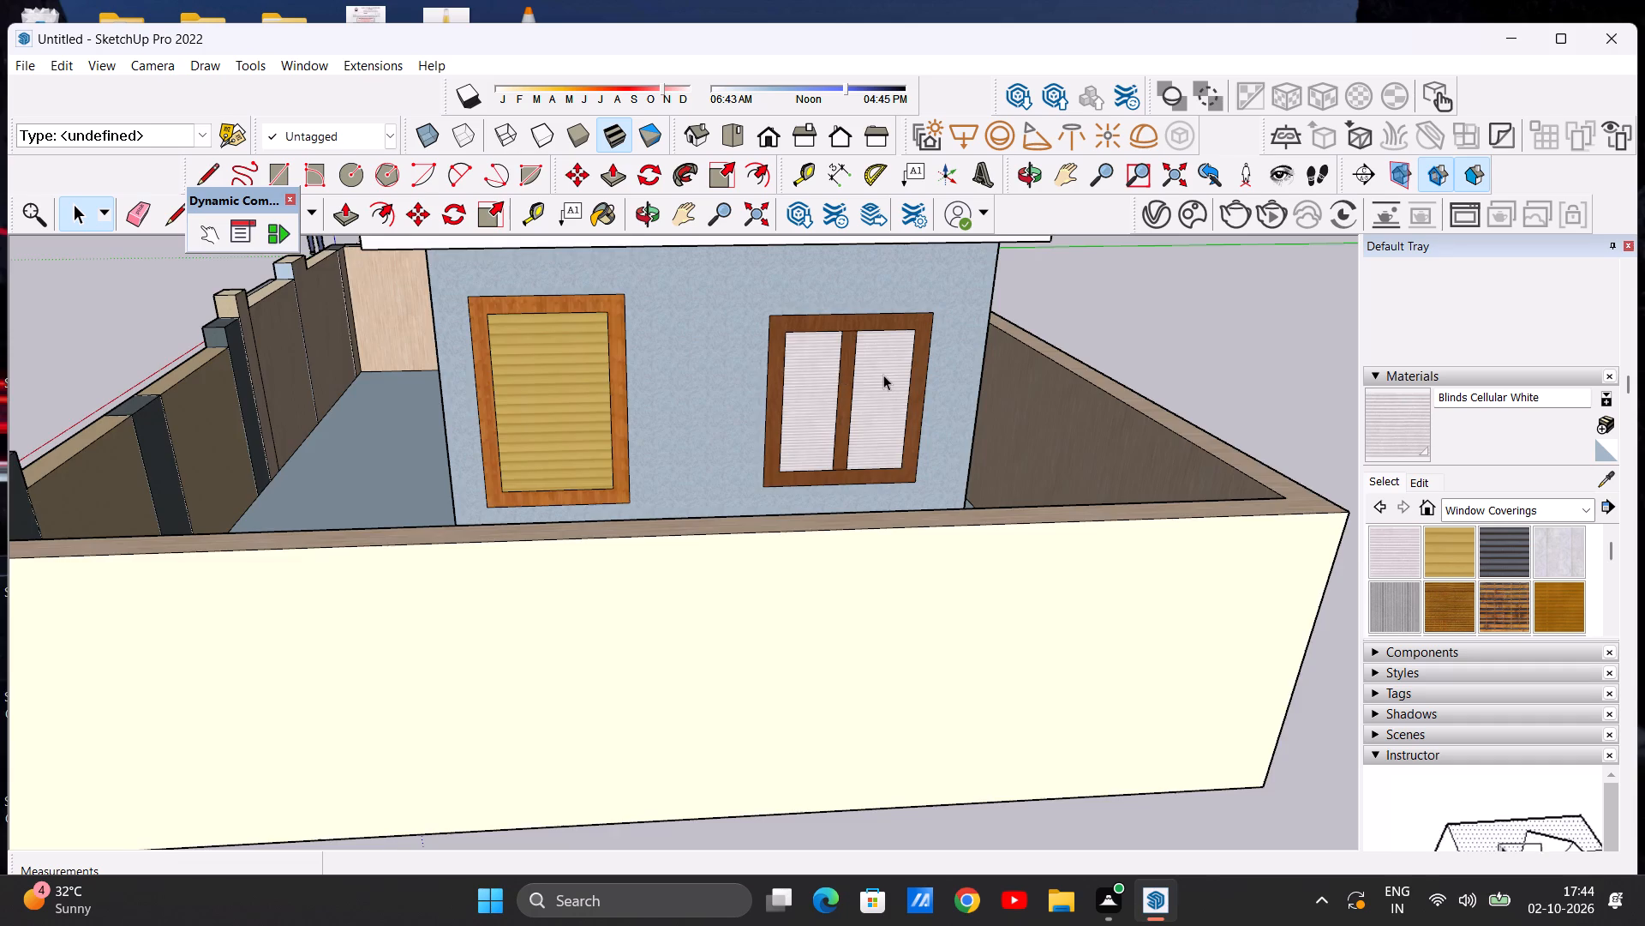
scroll(883, 376, "up", 5)
scroll(793, 386, "up", 3)
scroll(804, 390, "down", 5)
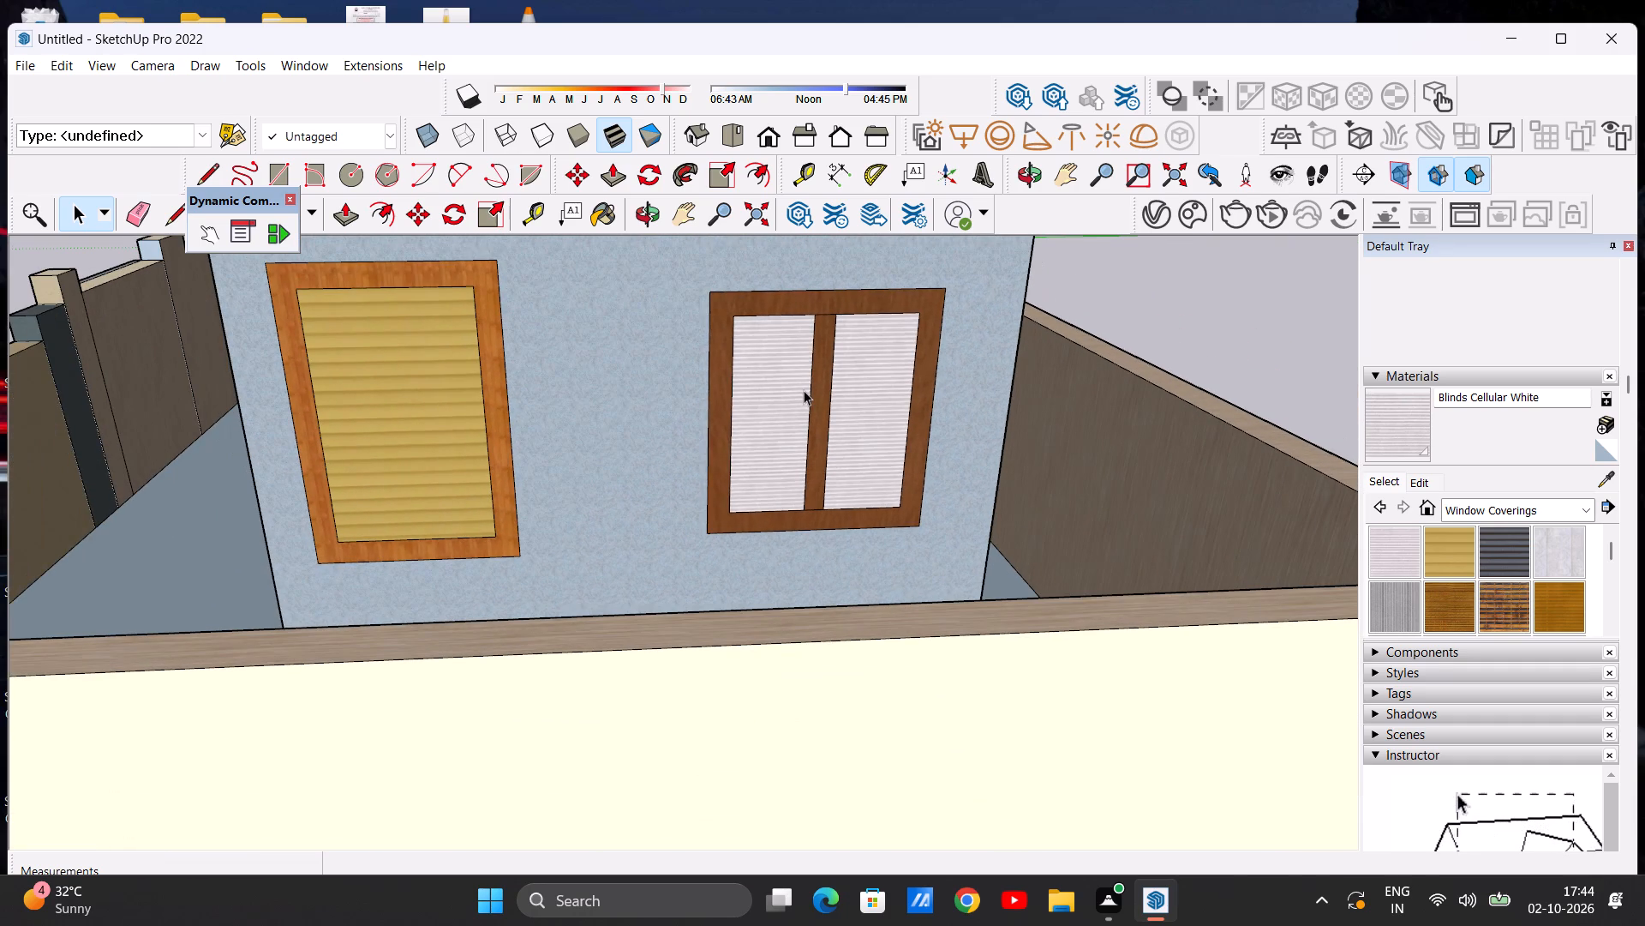
scroll(804, 390, "up", 4)
middle_click_drag(770, 397, 1104, 392)
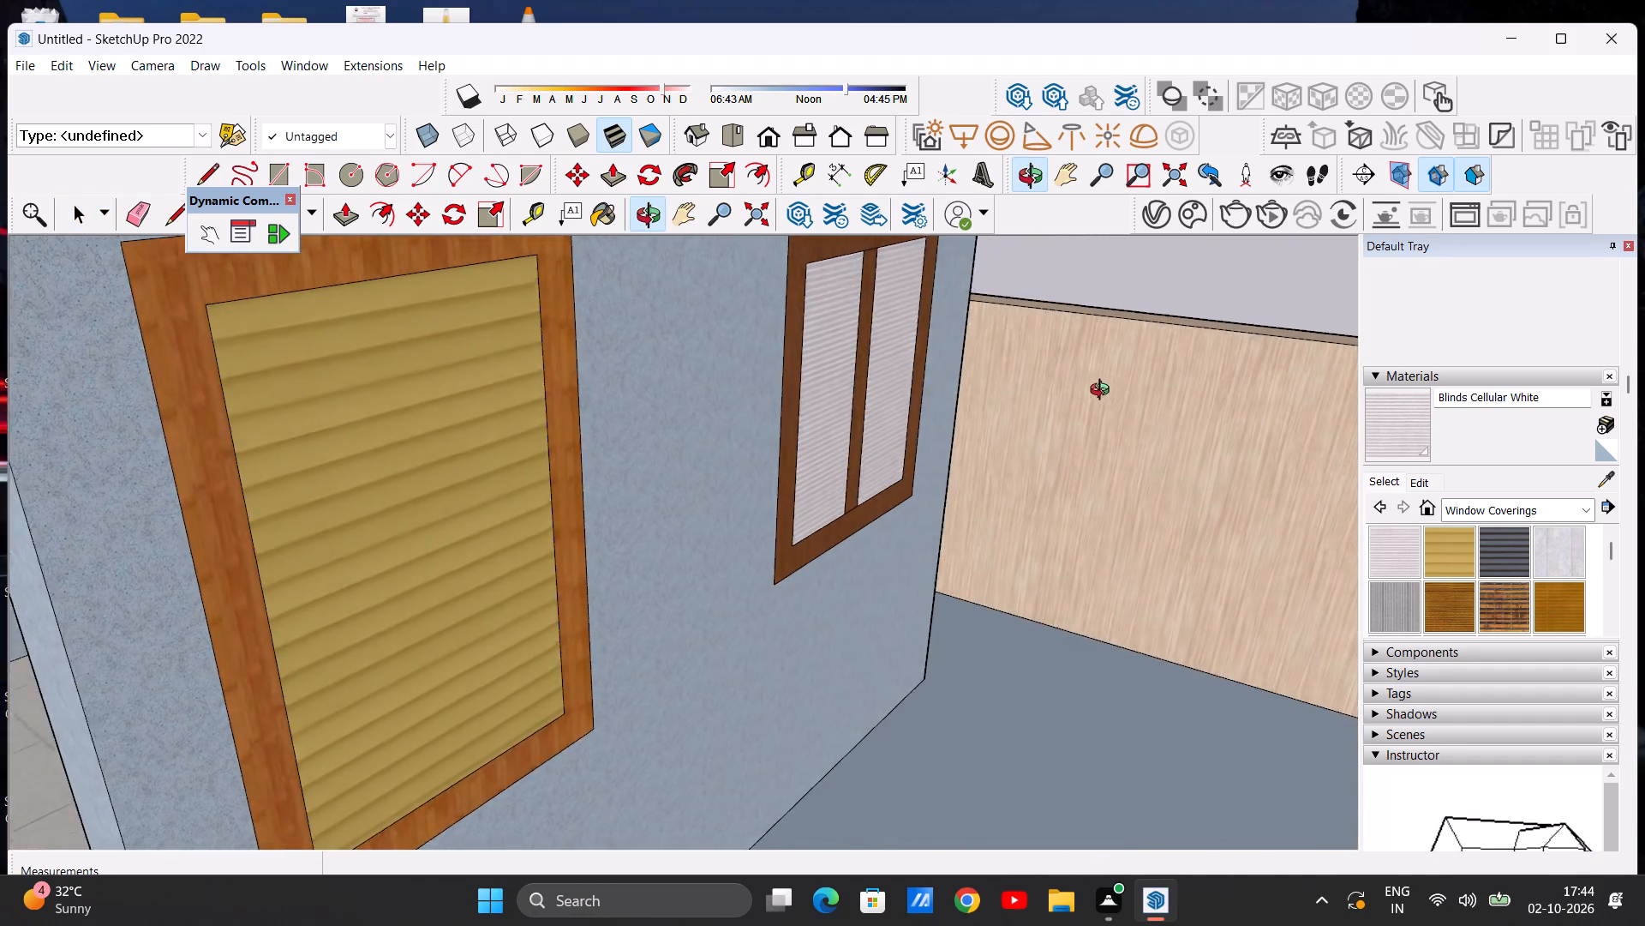
middle_click_drag(1104, 392, 828, 392)
scroll(826, 398, "down", 9)
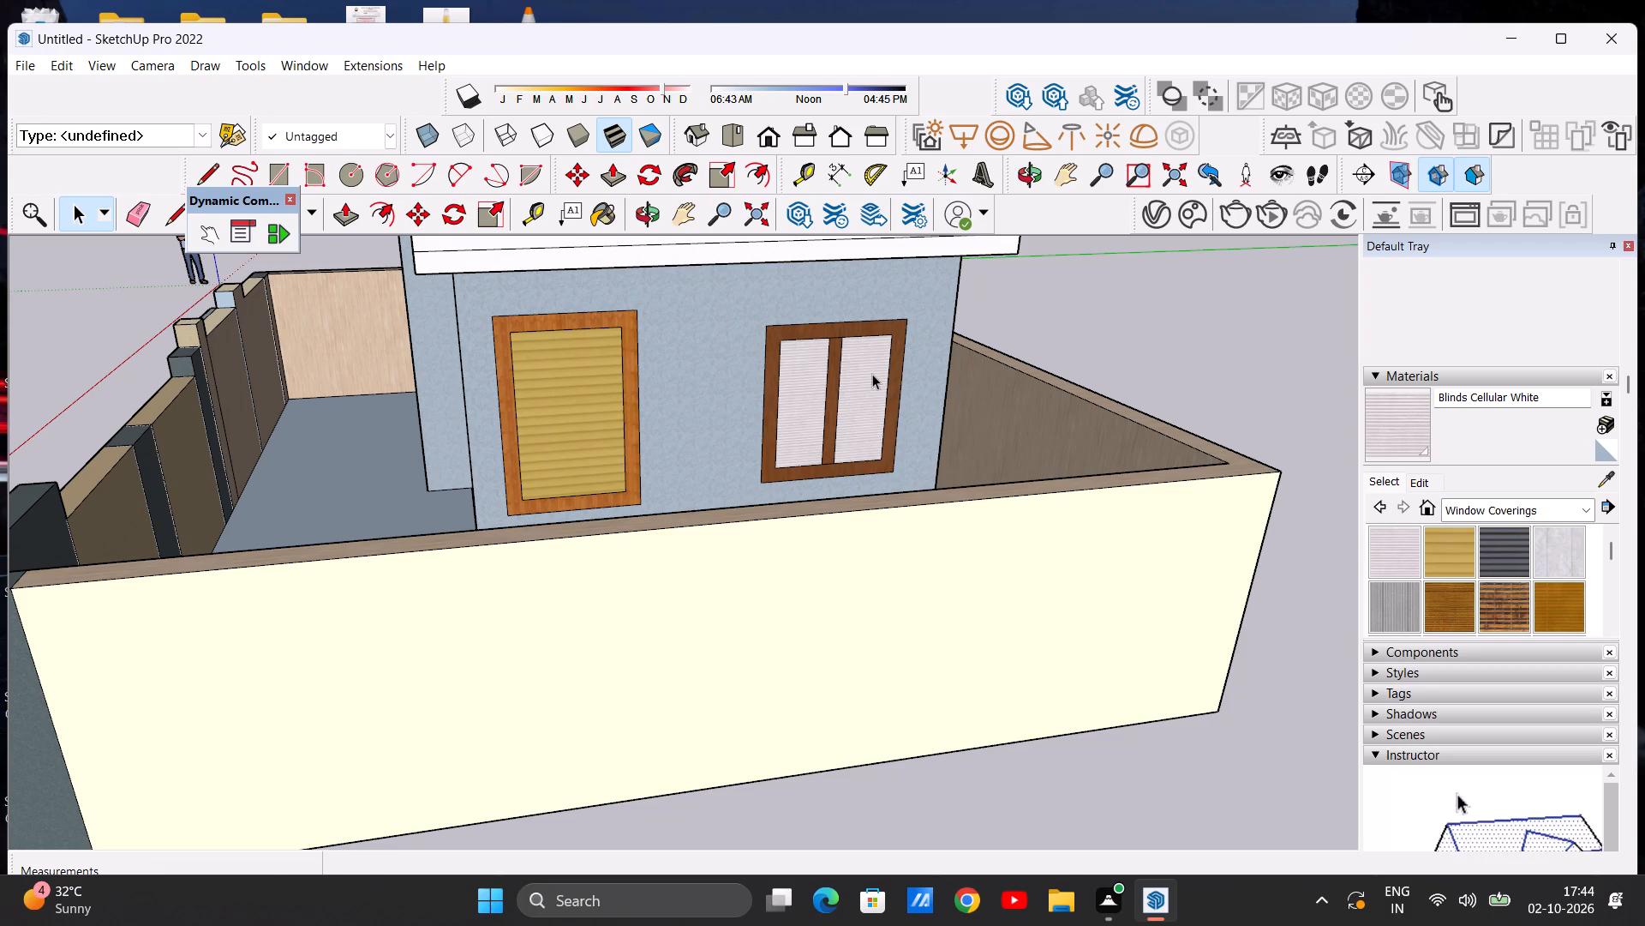
scroll(817, 395, "down", 2)
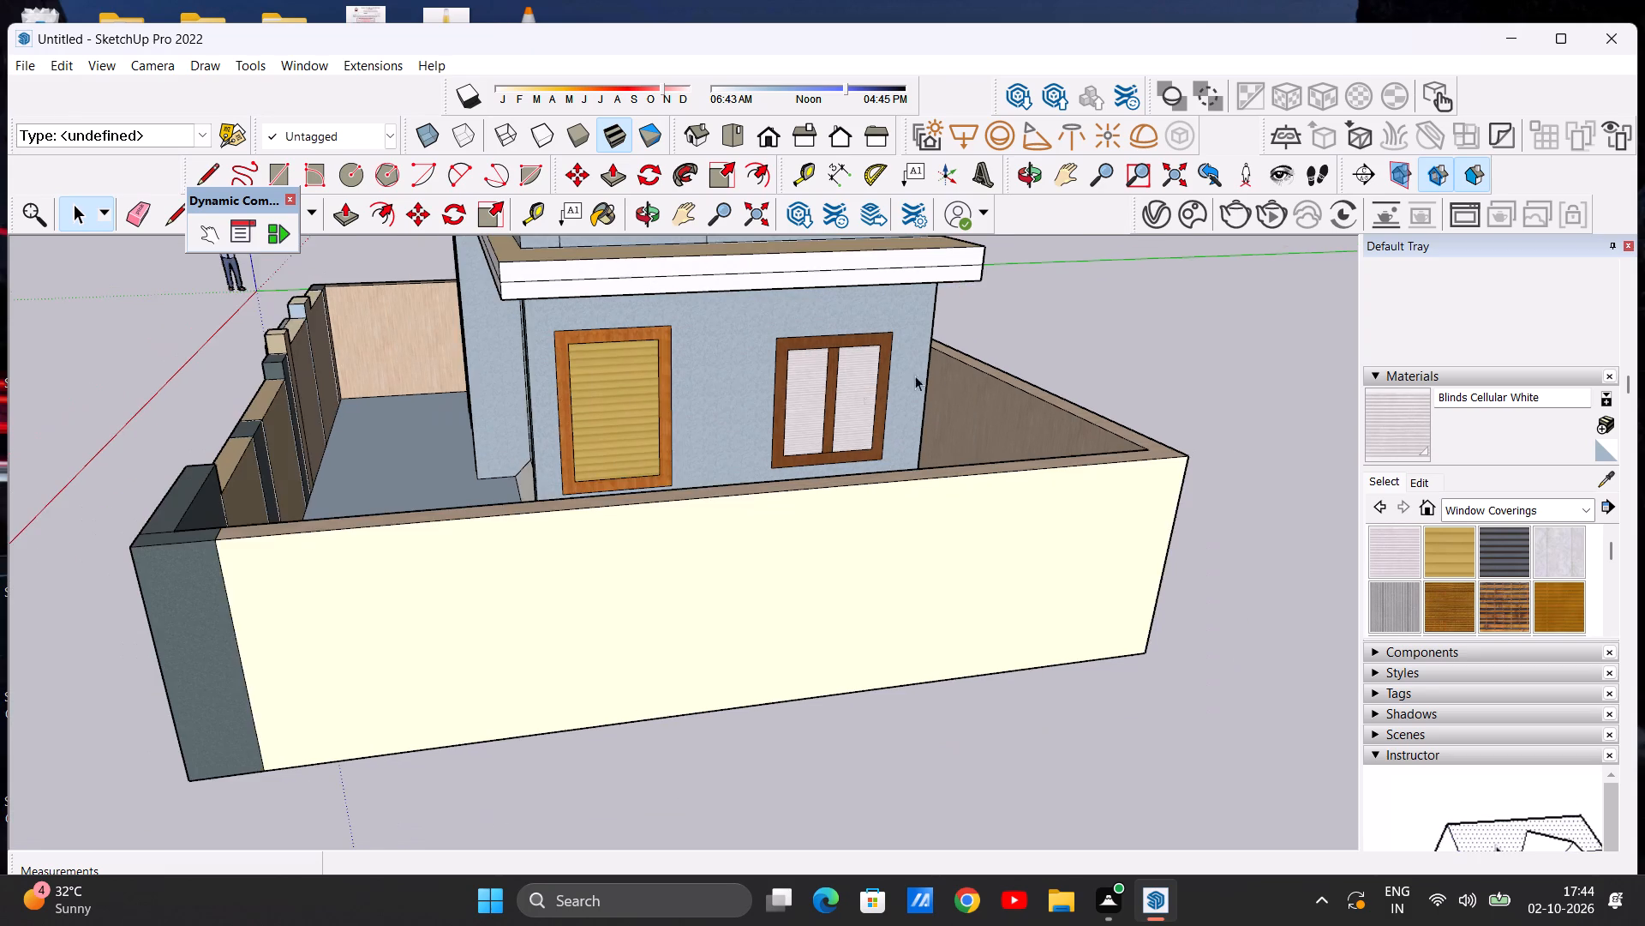
Examine the materials on the porch floor, front door and front window, and how they meet the side wall.
middle_click_drag(956, 367, 1207, 351)
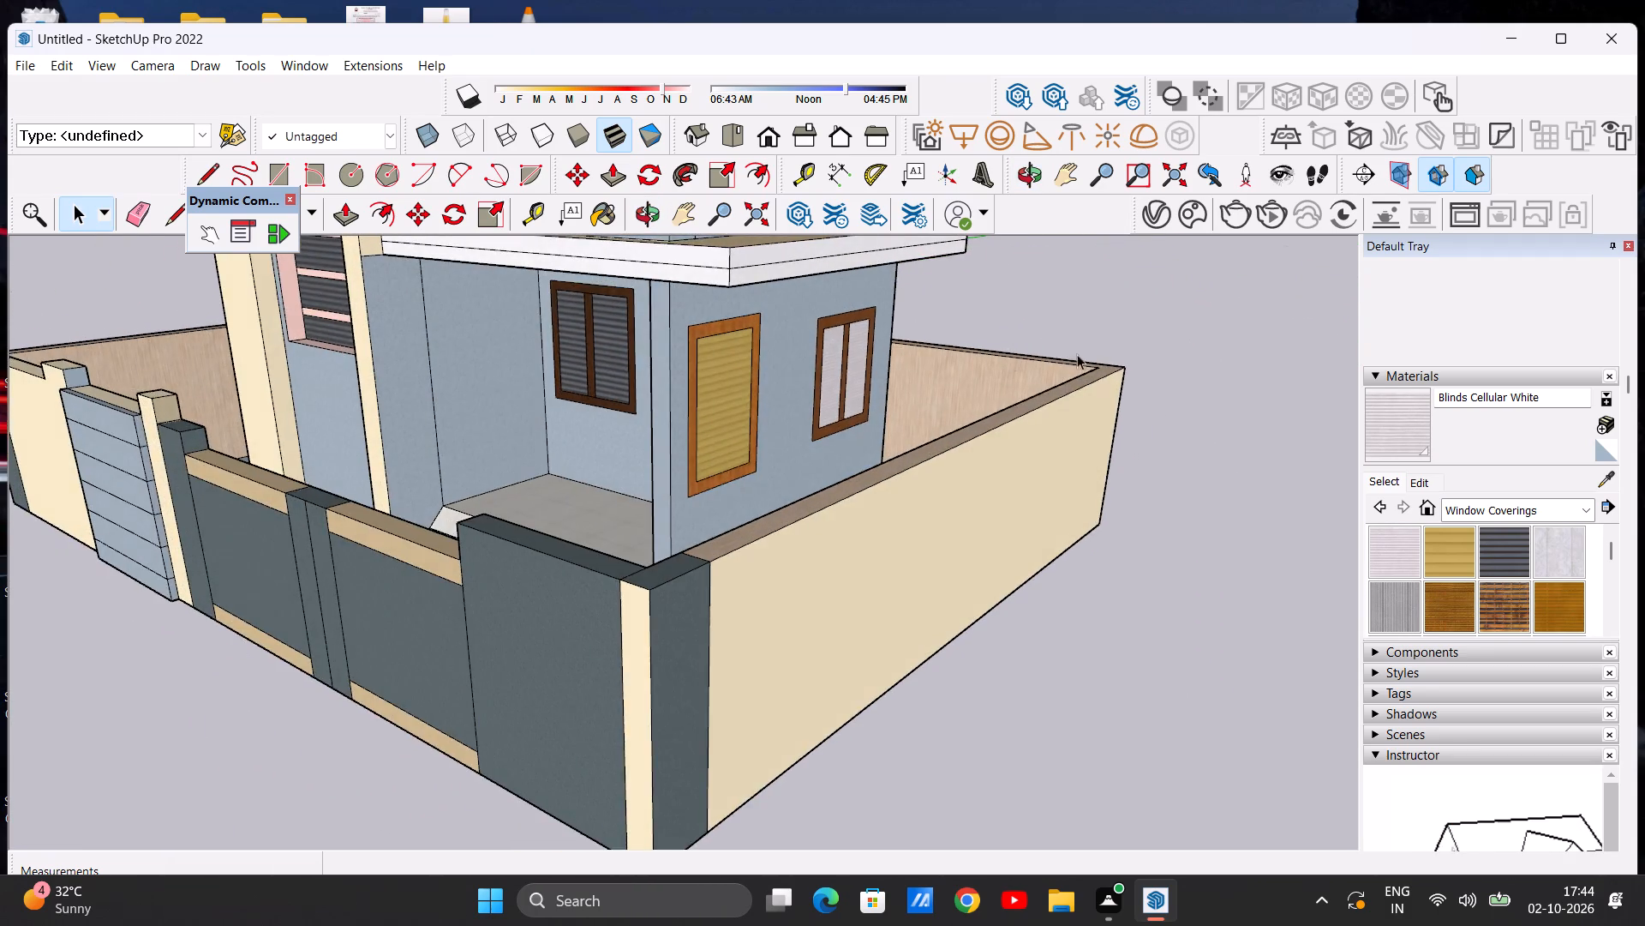
scroll(876, 358, "down", 3)
middle_click_drag(679, 359, 913, 523)
scroll(698, 510, "up", 5)
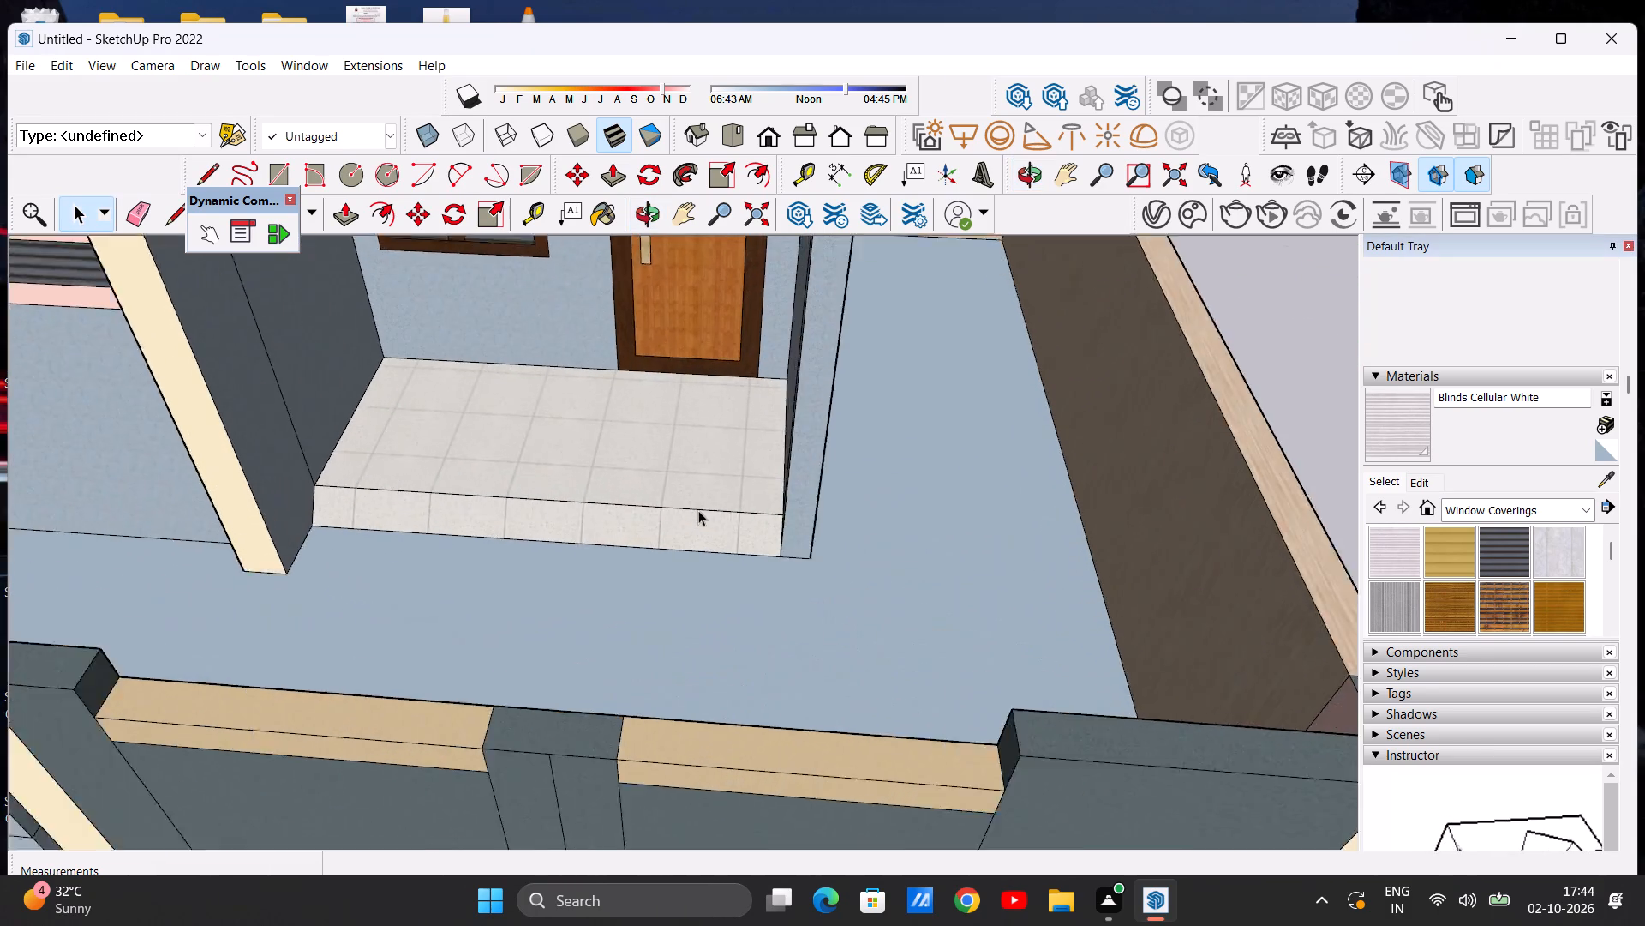
scroll(698, 510, "up", 2)
scroll(728, 499, "down", 2)
middle_click_drag(706, 513, 741, 490)
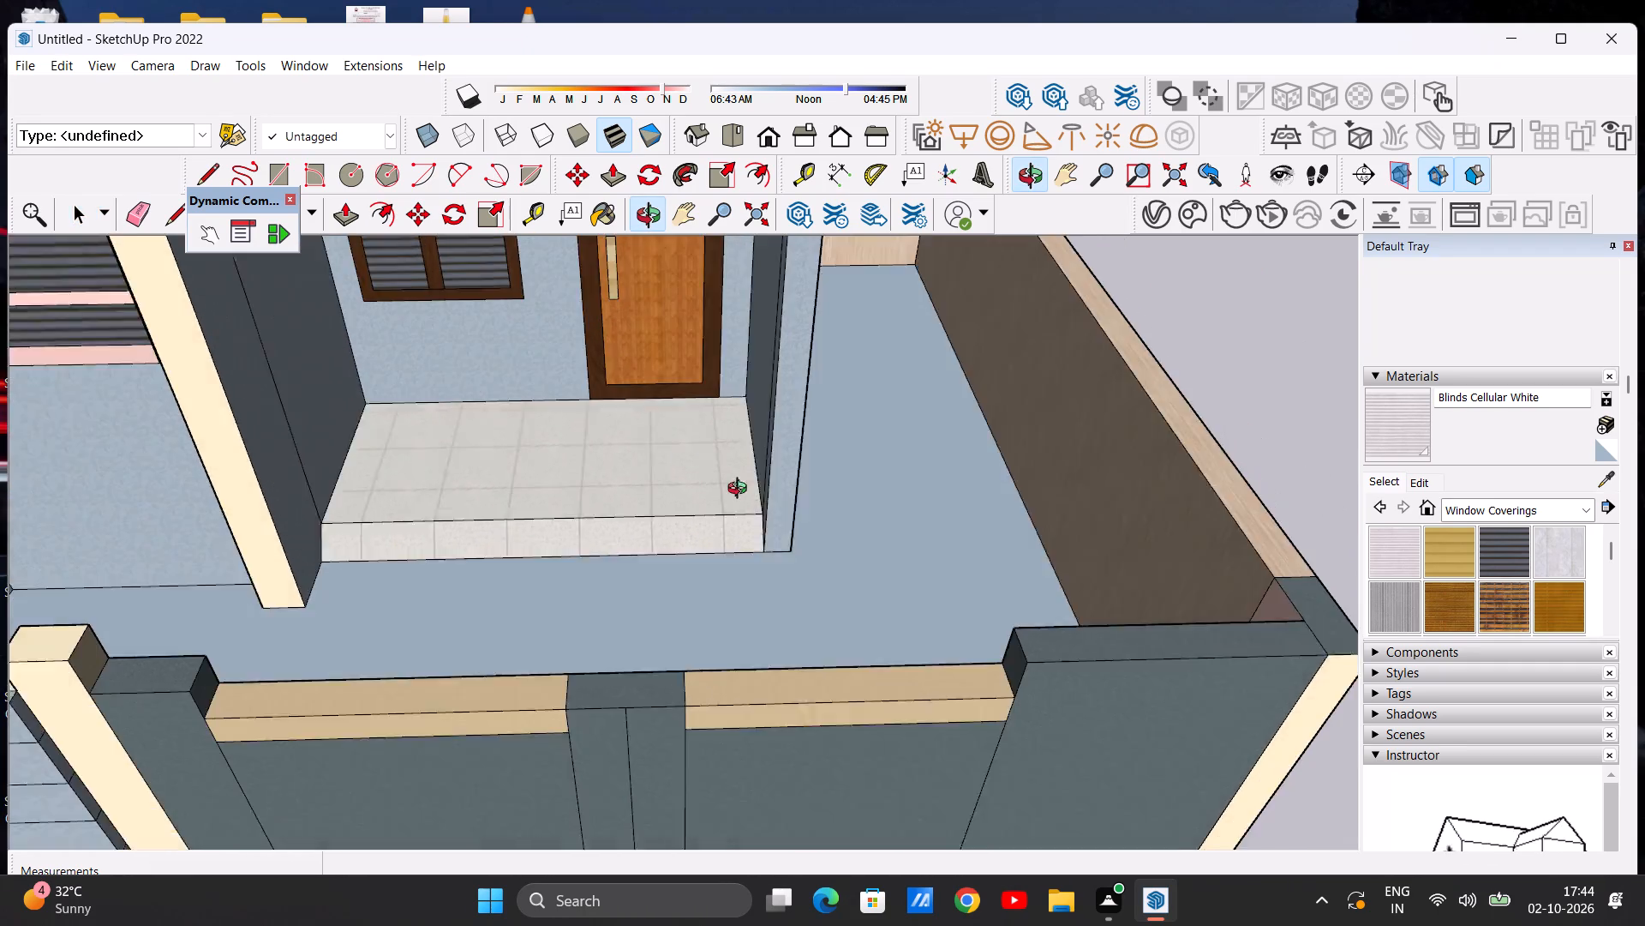
middle_click_drag(741, 490, 728, 487)
scroll(742, 496, "down", 13)
middle_click_drag(831, 471, 806, 322)
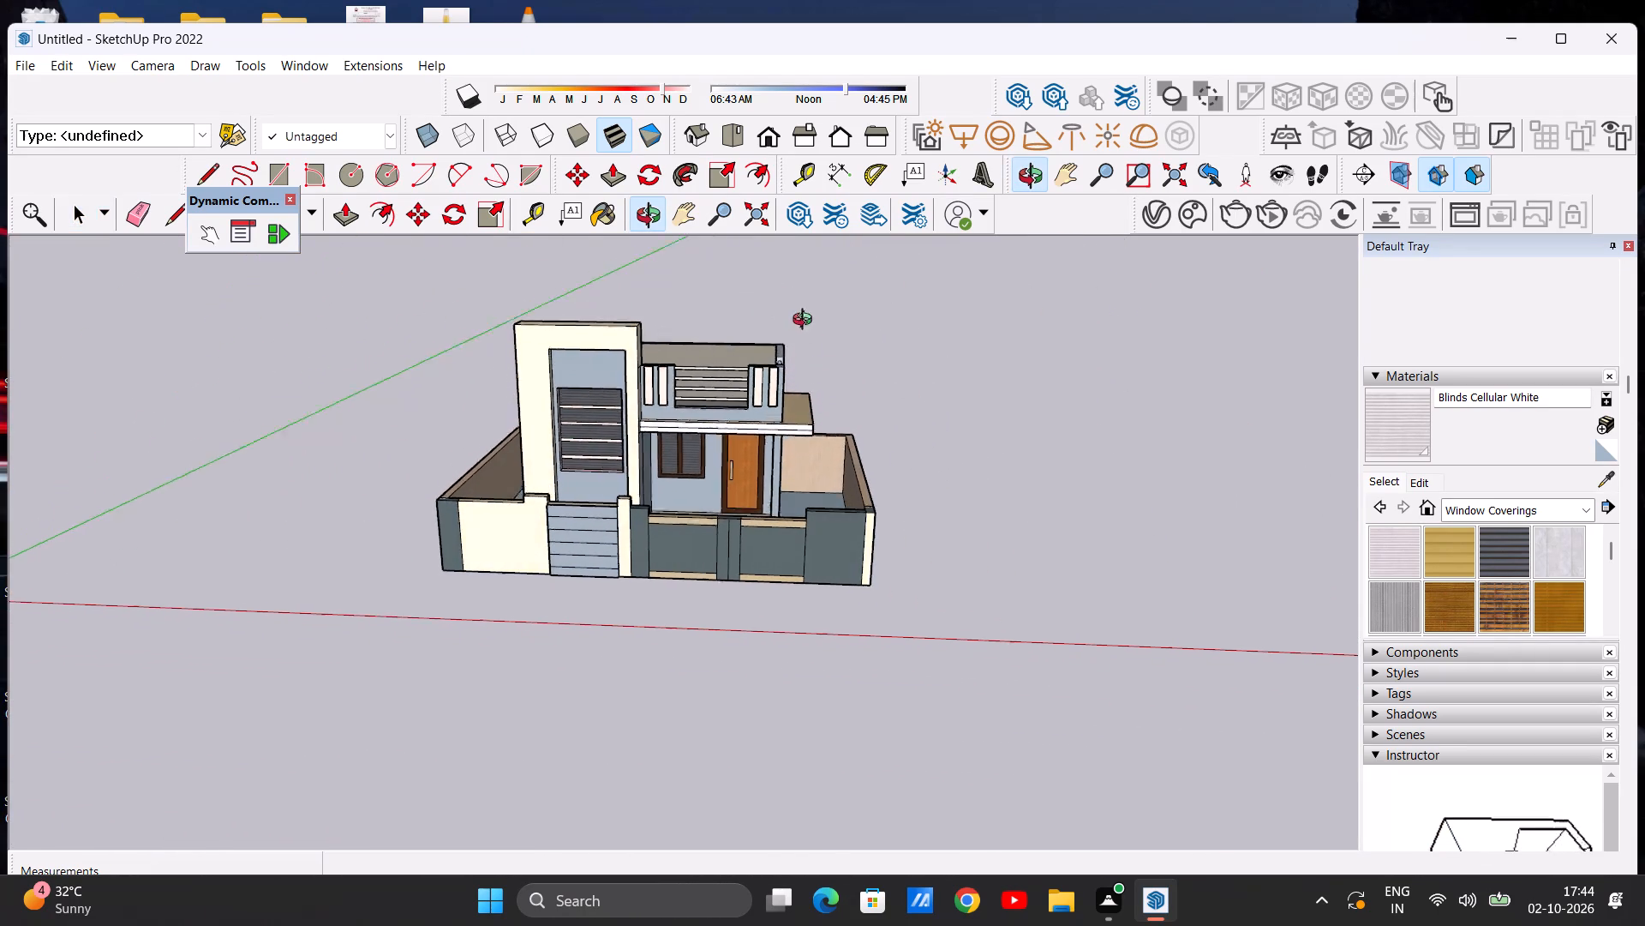
middle_click_drag(806, 322, 765, 285)
scroll(809, 436, "up", 14)
middle_click_drag(850, 442, 634, 453)
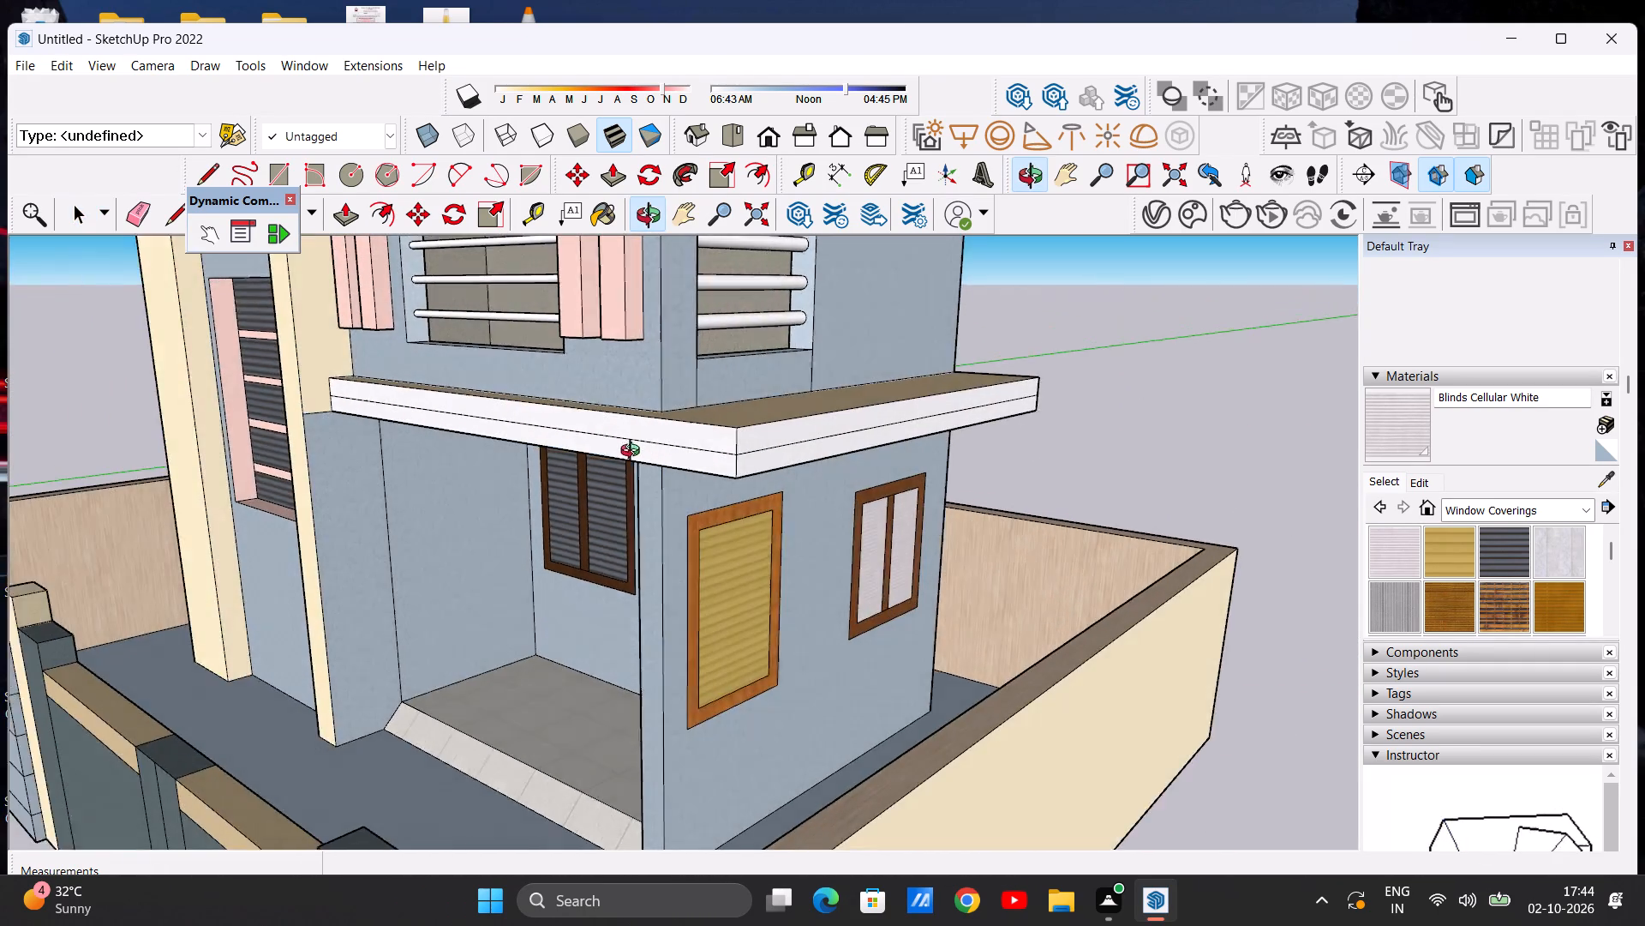
middle_click_drag(634, 453, 632, 454)
Examine the whole house for remaining material work, covering the balcony railing, roof slab underside, entrance tower and compound wall.
scroll(713, 460, "down", 2)
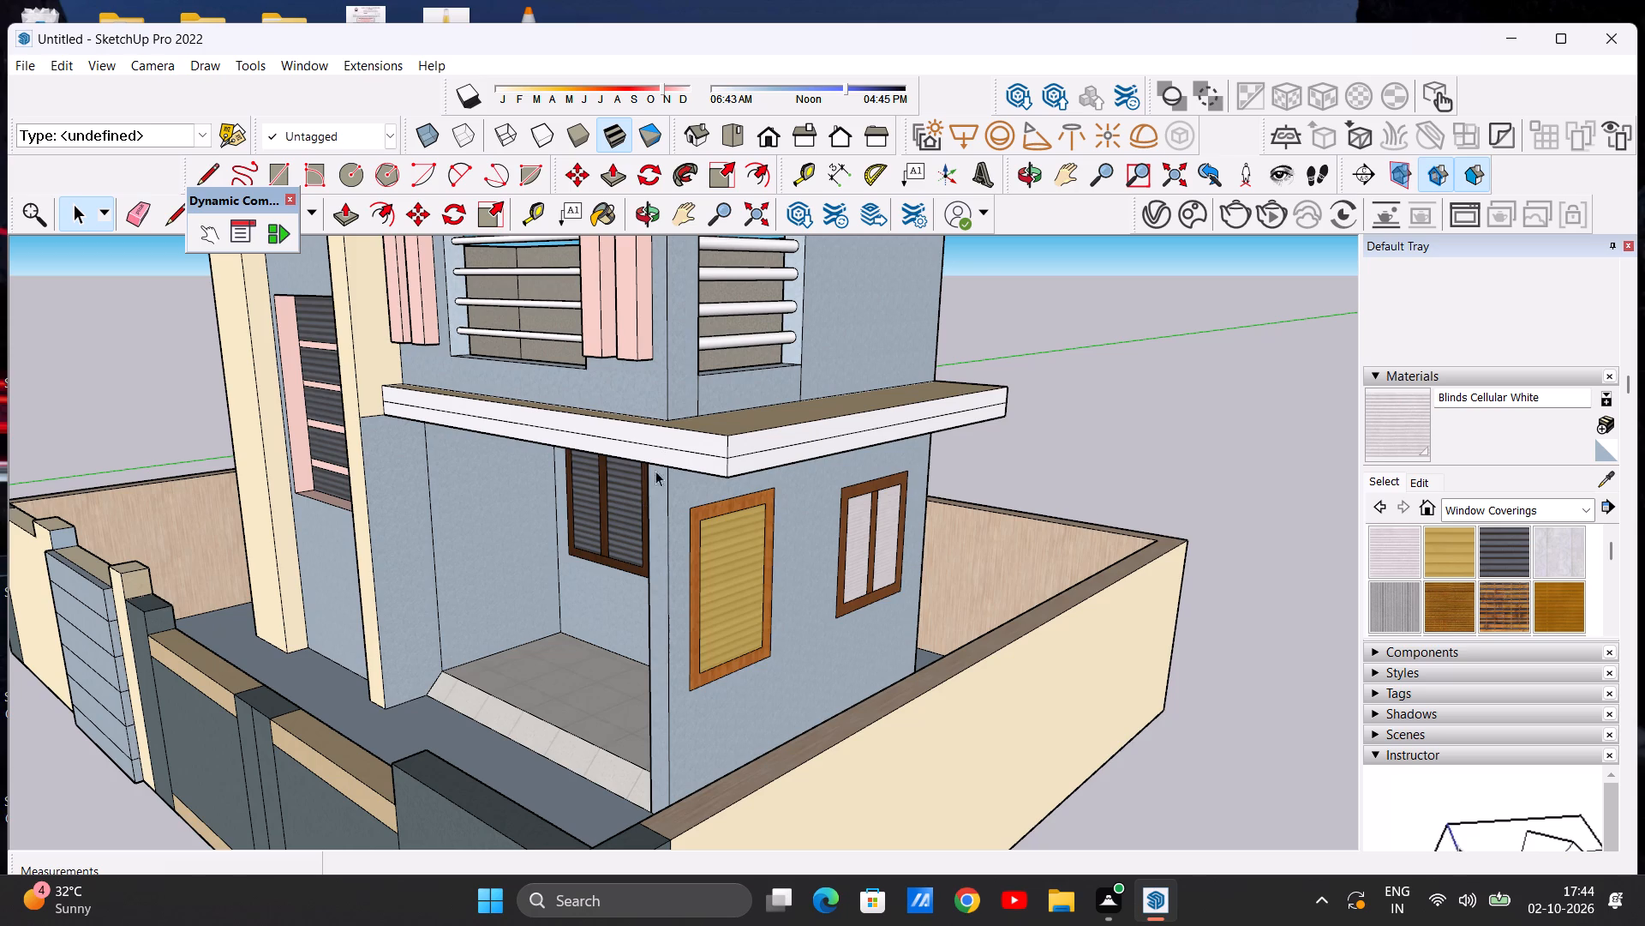
scroll(750, 485, "down", 8)
scroll(679, 443, "up", 7)
scroll(881, 419, "down", 5)
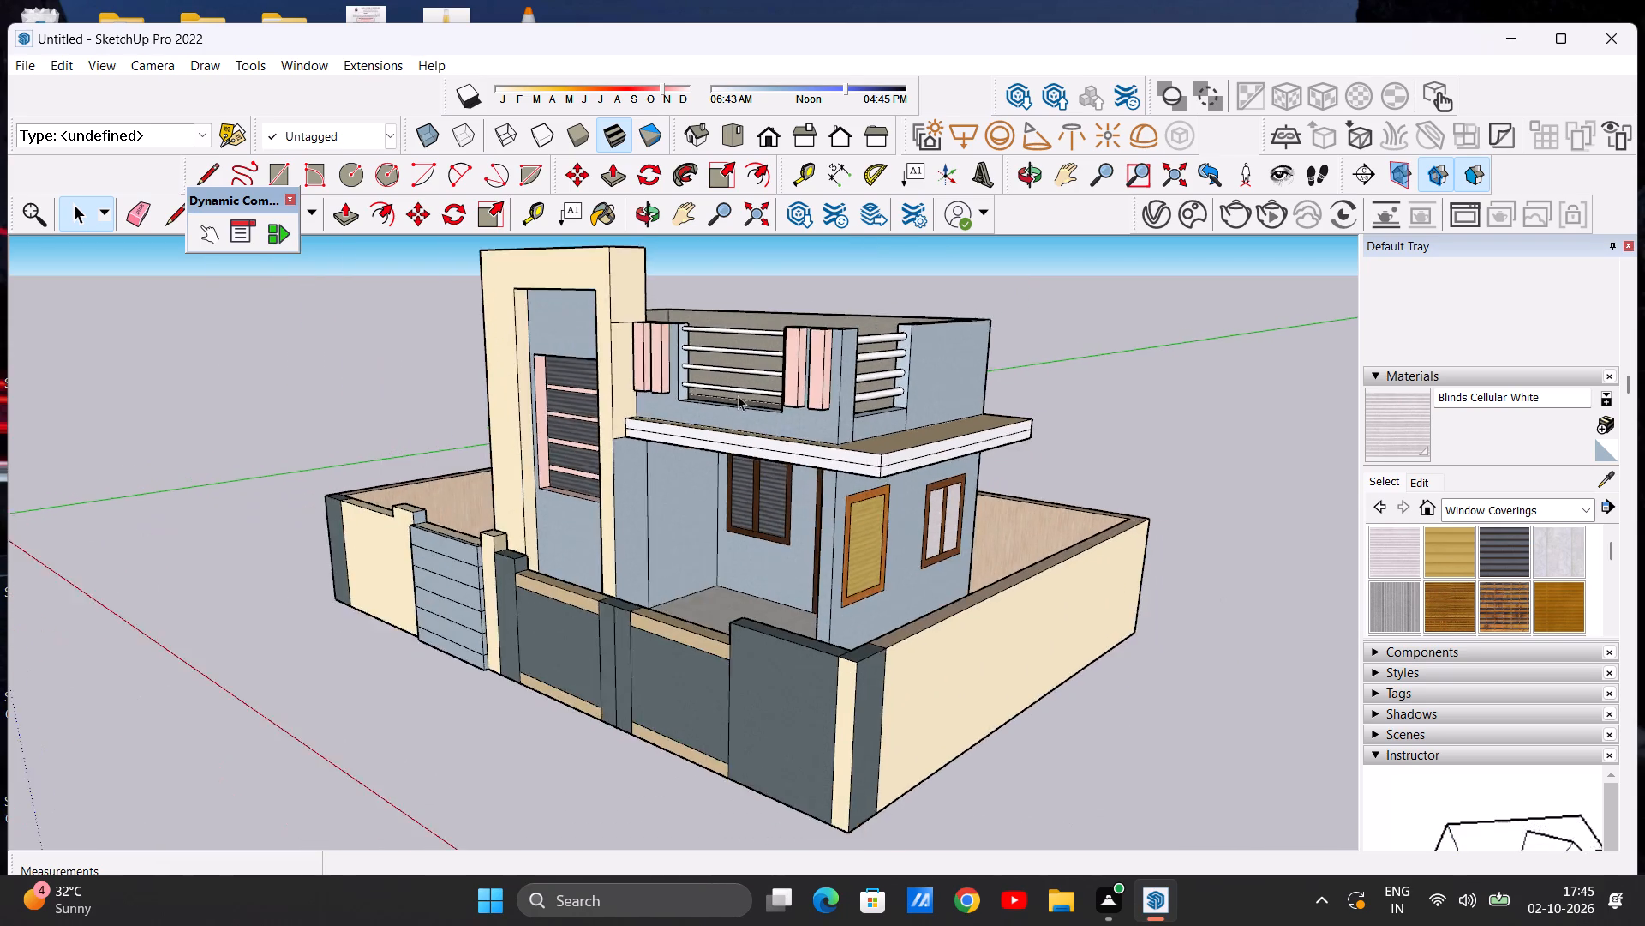
middle_click_drag(763, 376, 751, 245)
scroll(822, 388, "up", 15)
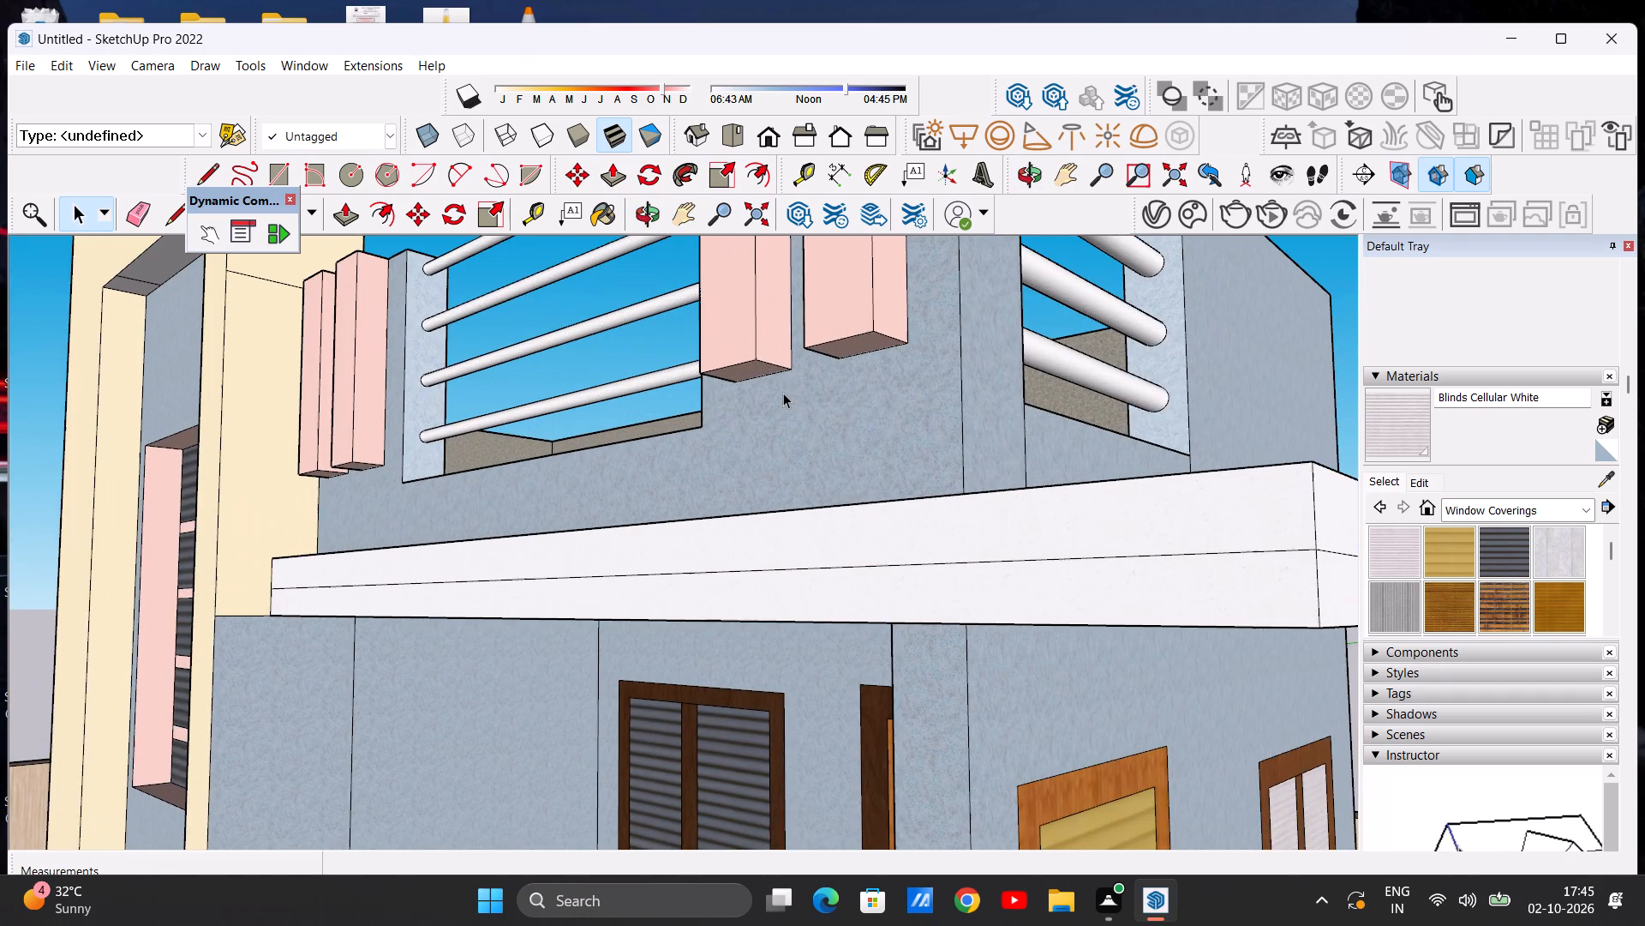
scroll(808, 385, "up", 1)
middle_click_drag(839, 394, 805, 304)
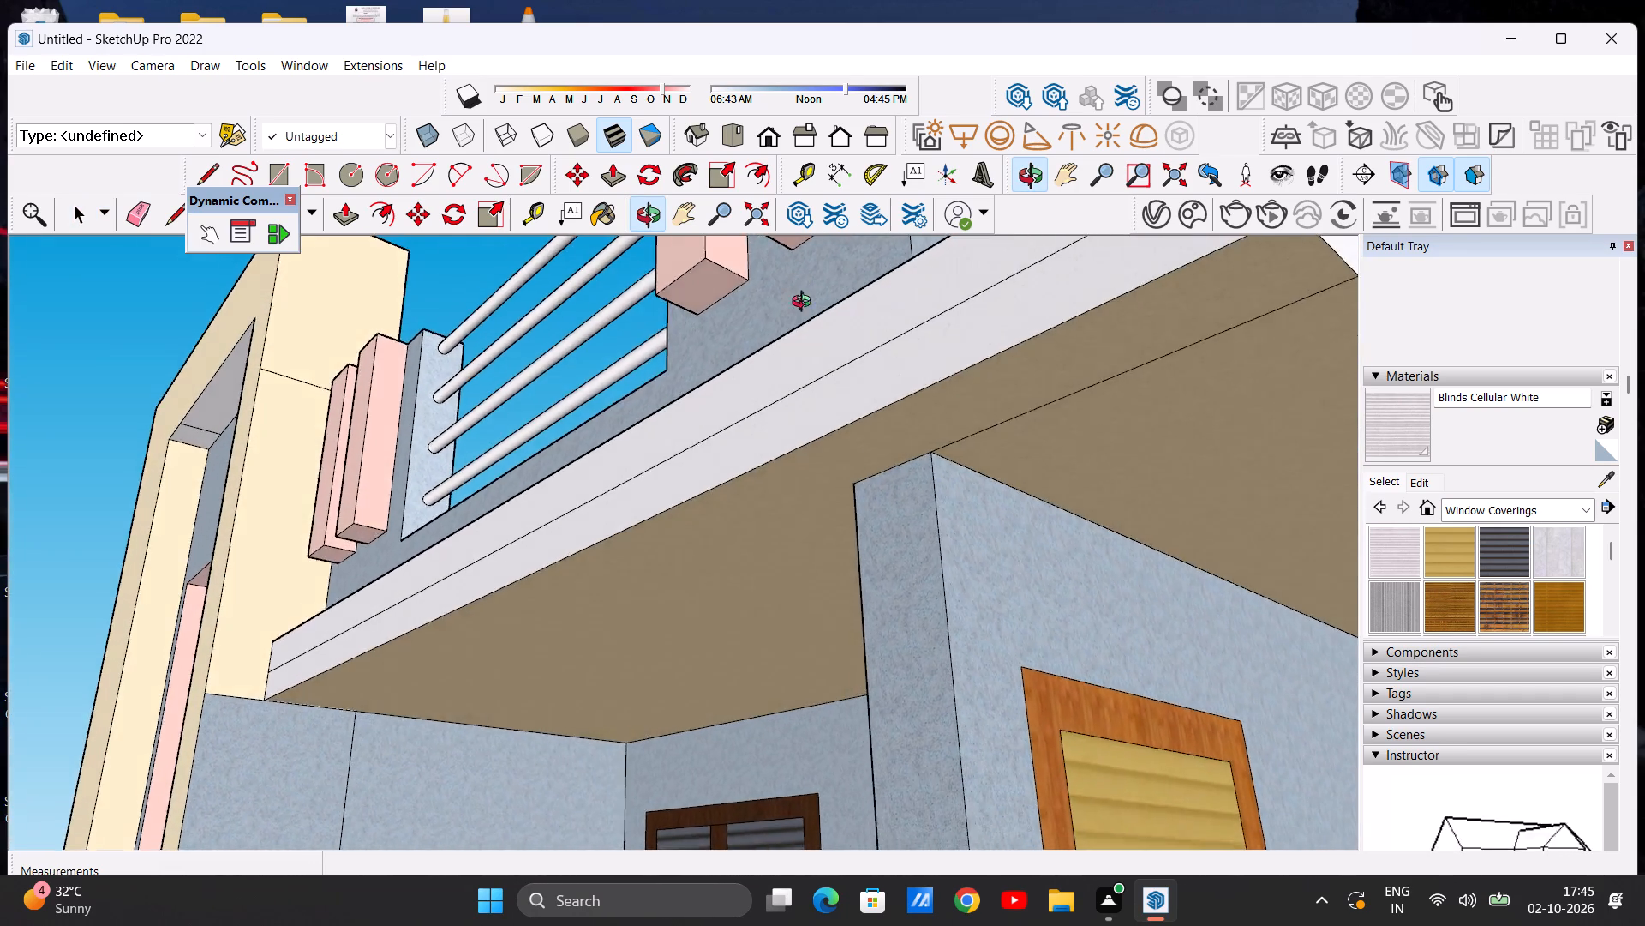
middle_click_drag(805, 304, 873, 515)
scroll(928, 514, "down", 20)
middle_click_drag(887, 504, 936, 506)
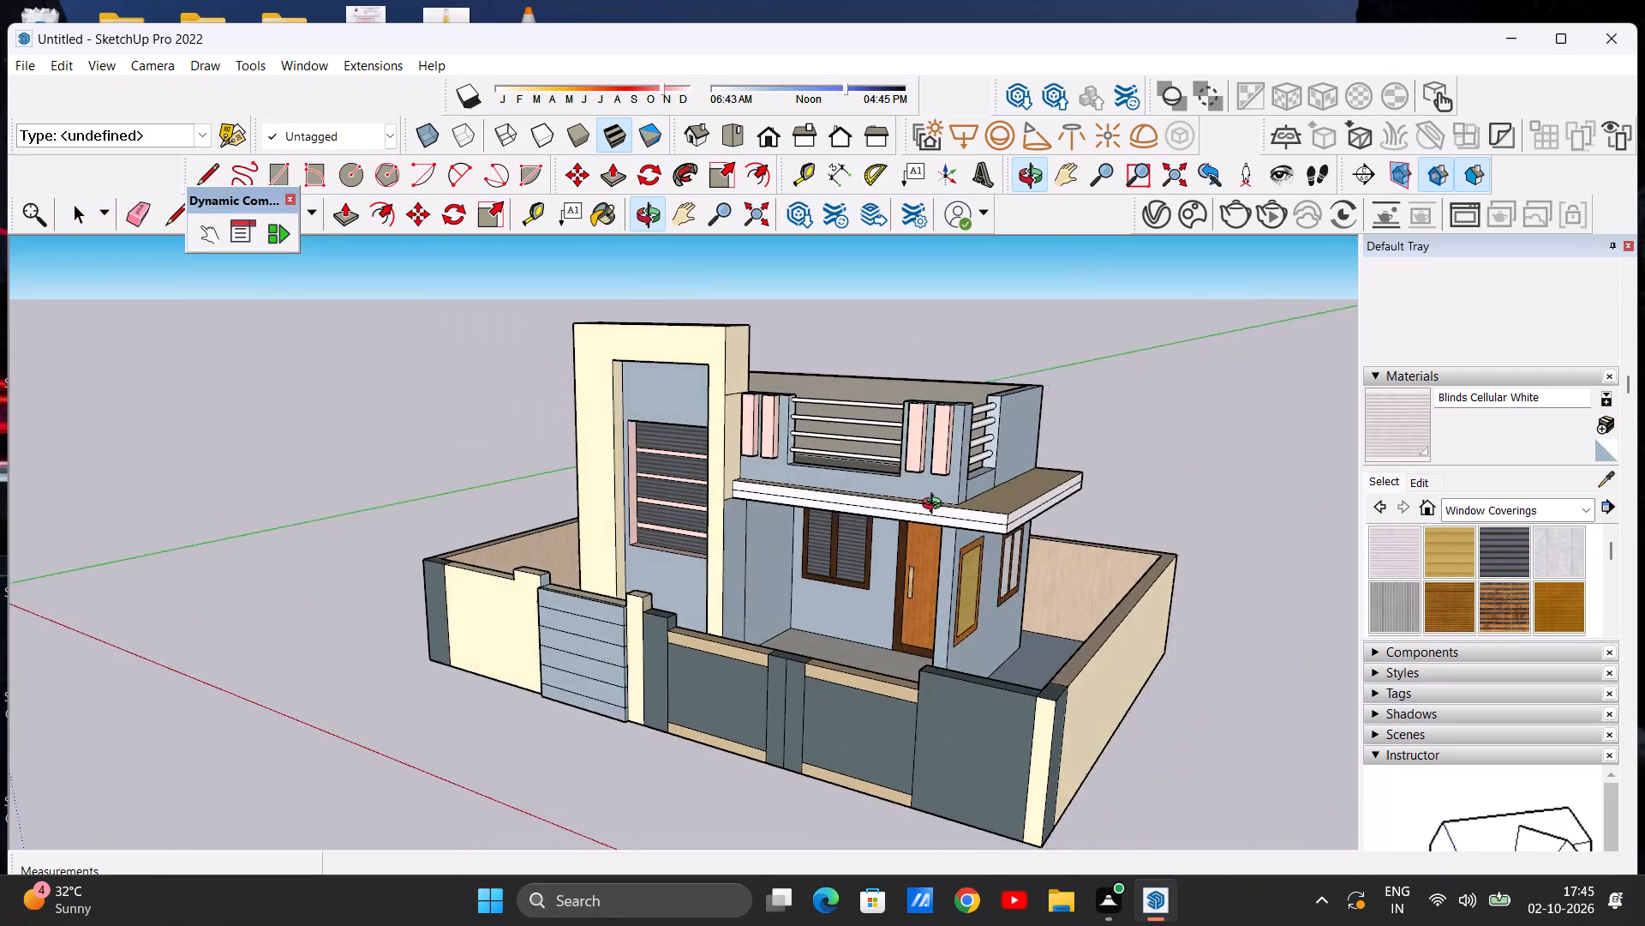
middle_click_drag(936, 506, 1124, 506)
middle_click_drag(567, 514, 616, 694)
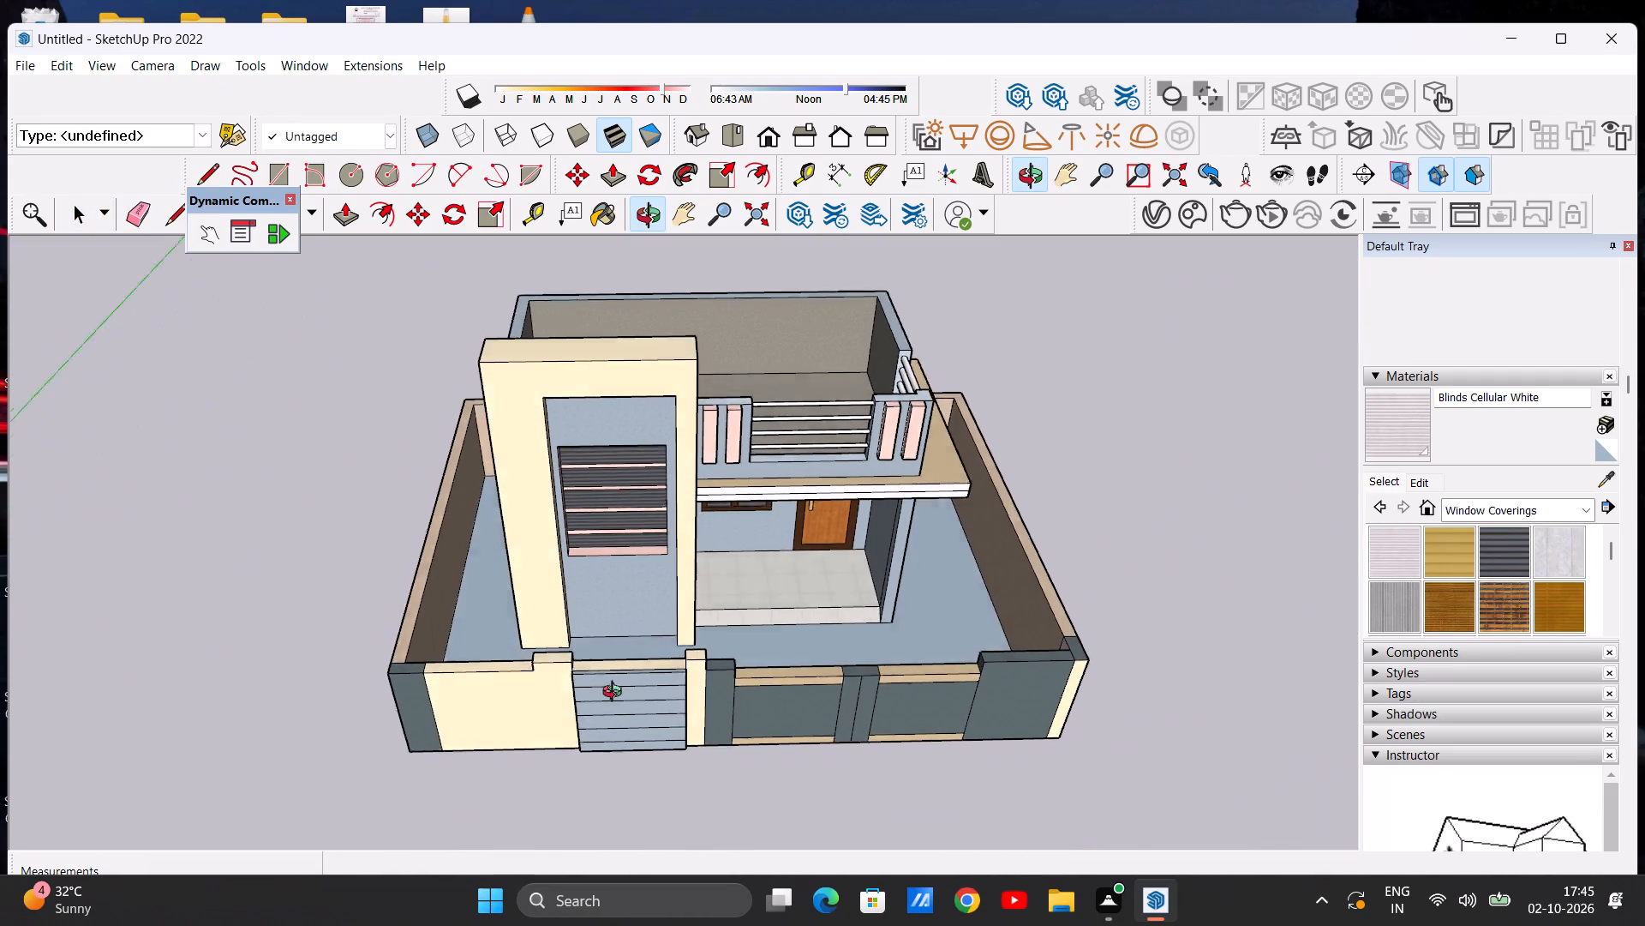
middle_click_drag(616, 694, 615, 701)
scroll(615, 697, "up", 1)
scroll(635, 576, "up", 9)
scroll(645, 574, "down", 6)
middle_click_drag(646, 568, 912, 547)
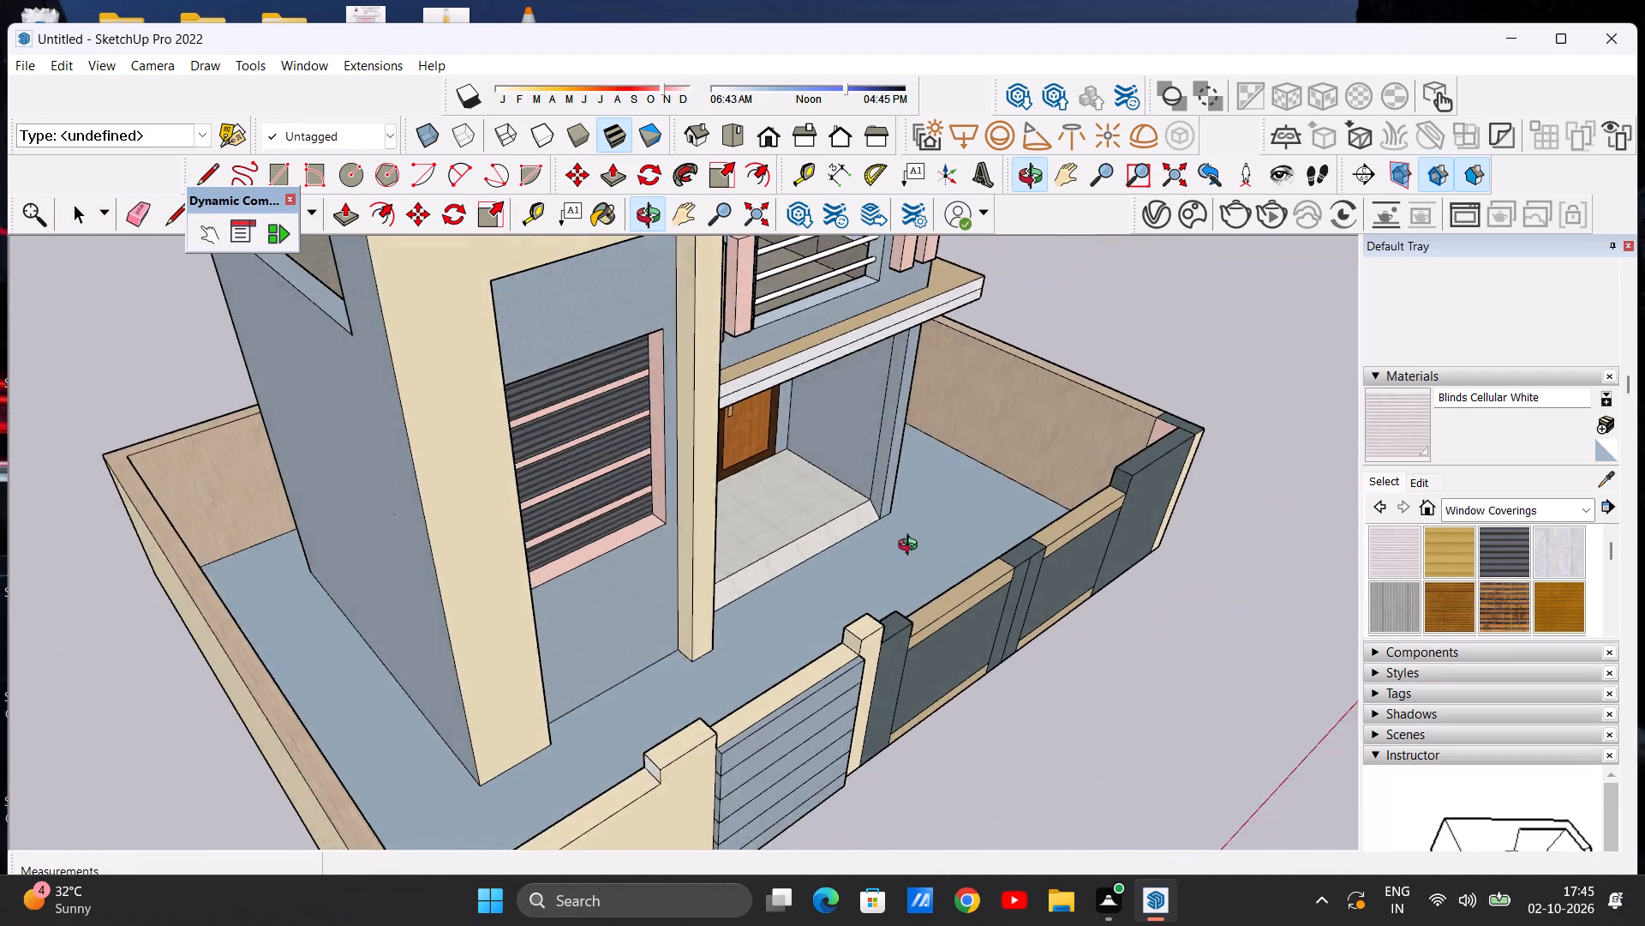
middle_click_drag(912, 547, 635, 231)
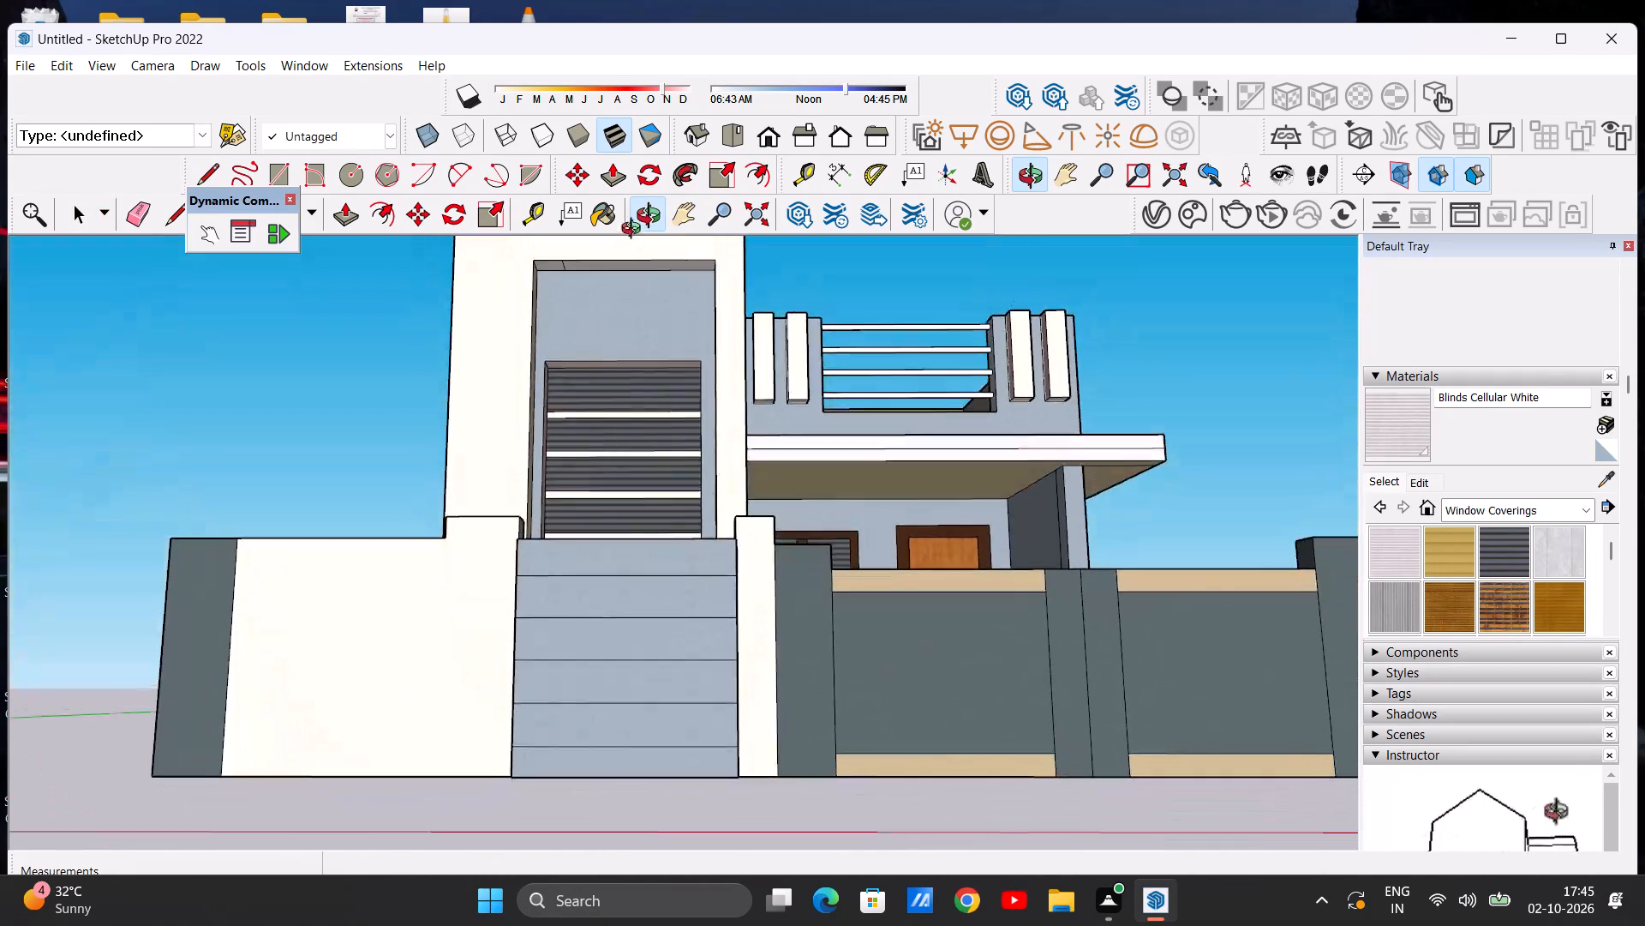
Erase the stray edge crossing the underside at the top of the entrance tower's recess.
middle_click_drag(635, 231, 622, 401)
scroll(632, 434, "down", 8)
middle_click_drag(613, 370, 629, 251)
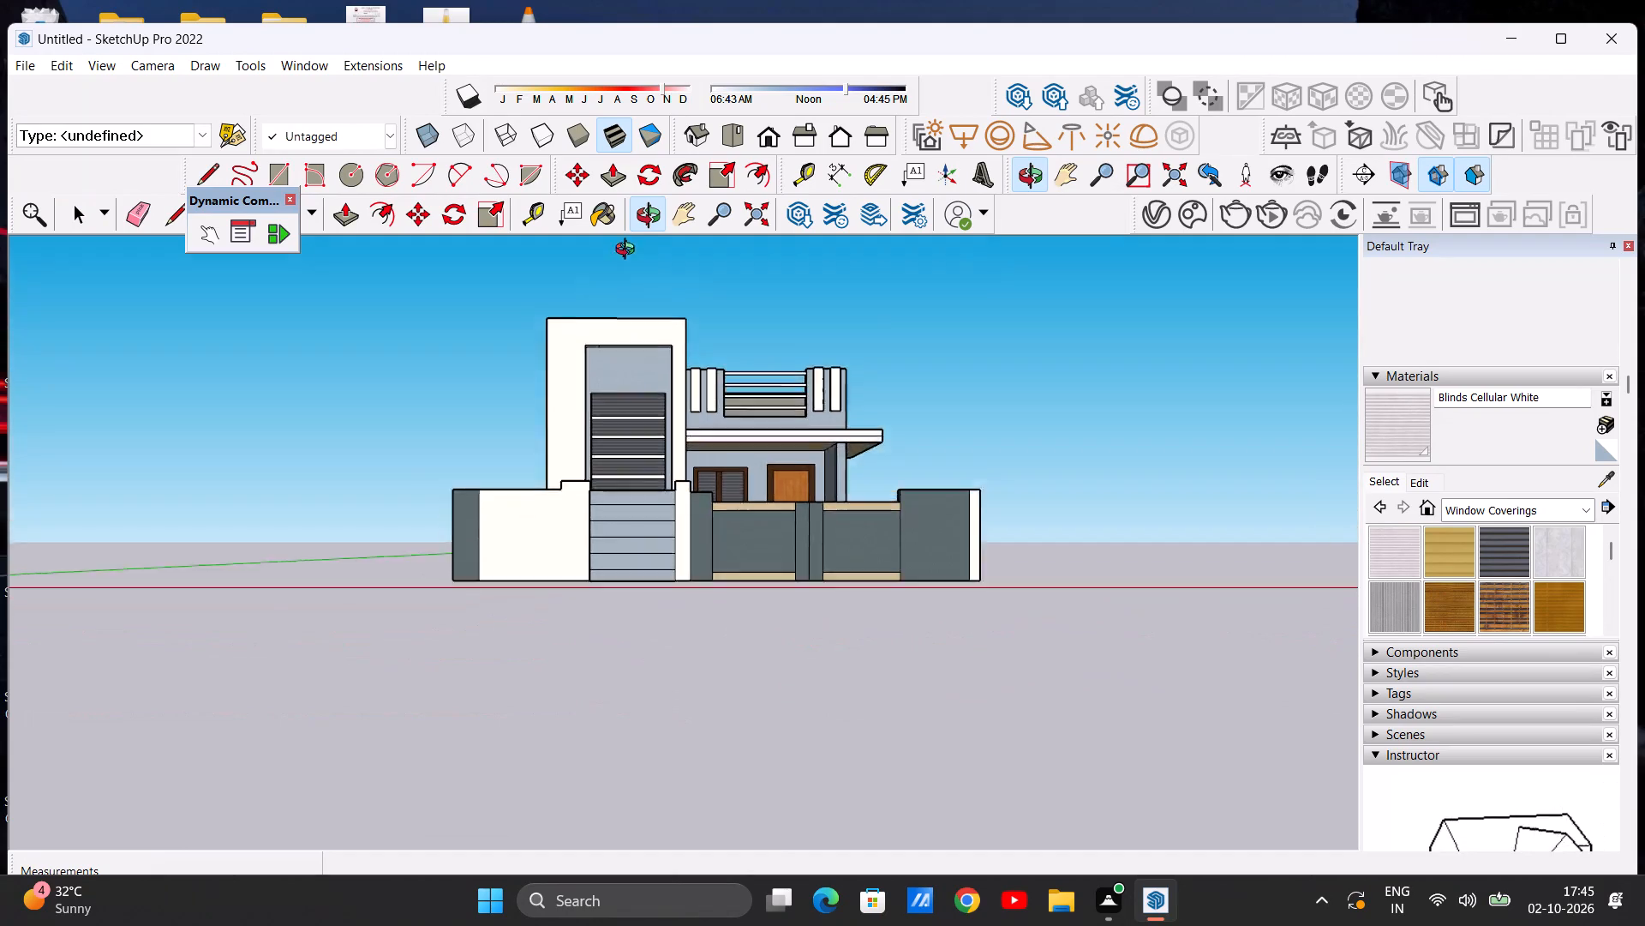
middle_click_drag(629, 251, 629, 250)
scroll(629, 250, "up", 11)
middle_click_drag(590, 427, 561, 288)
scroll(569, 299, "up", 8)
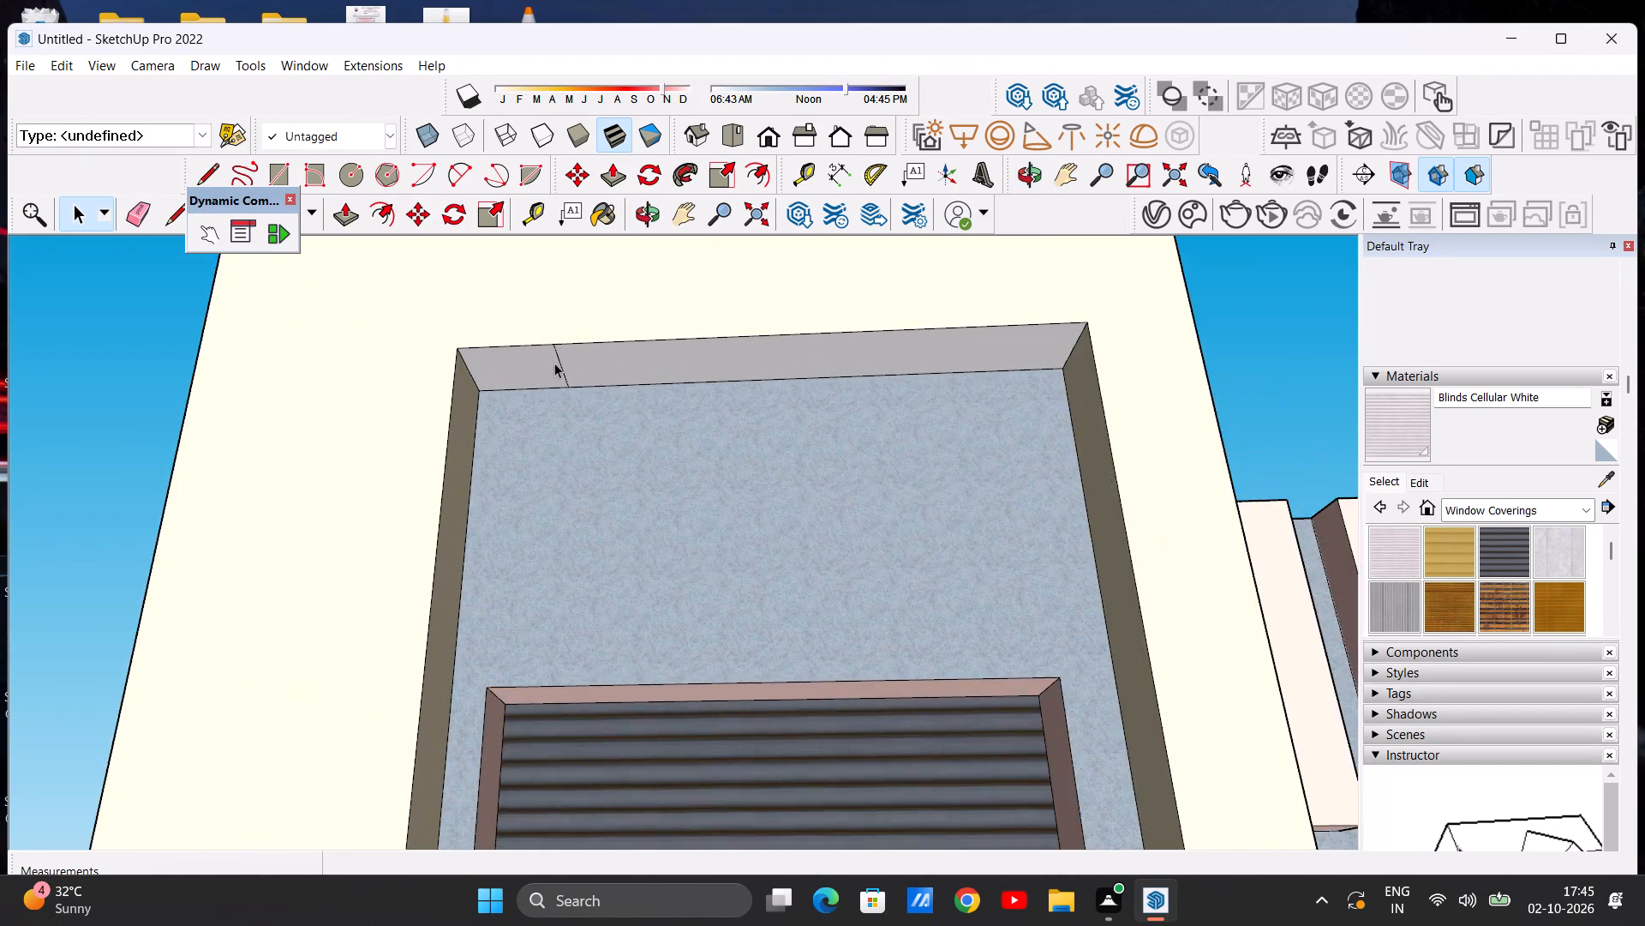
scroll(554, 363, "up", 7)
middle_click_drag(561, 392, 535, 342)
scroll(535, 342, "down", 1)
scroll(559, 369, "up", 5)
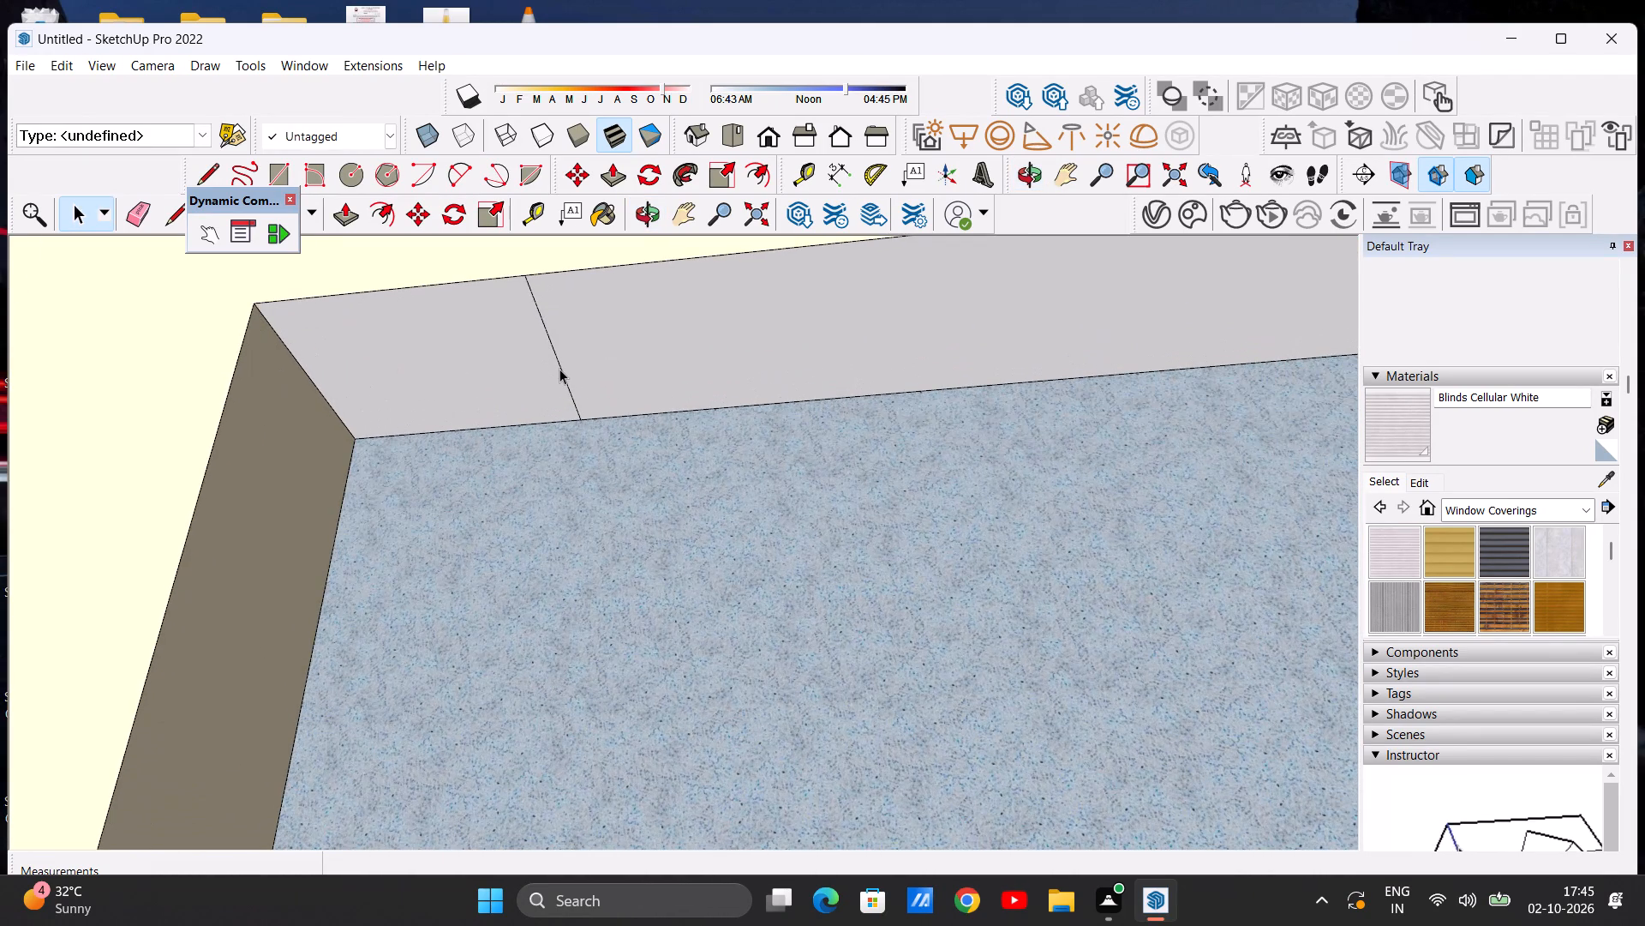
key("e")
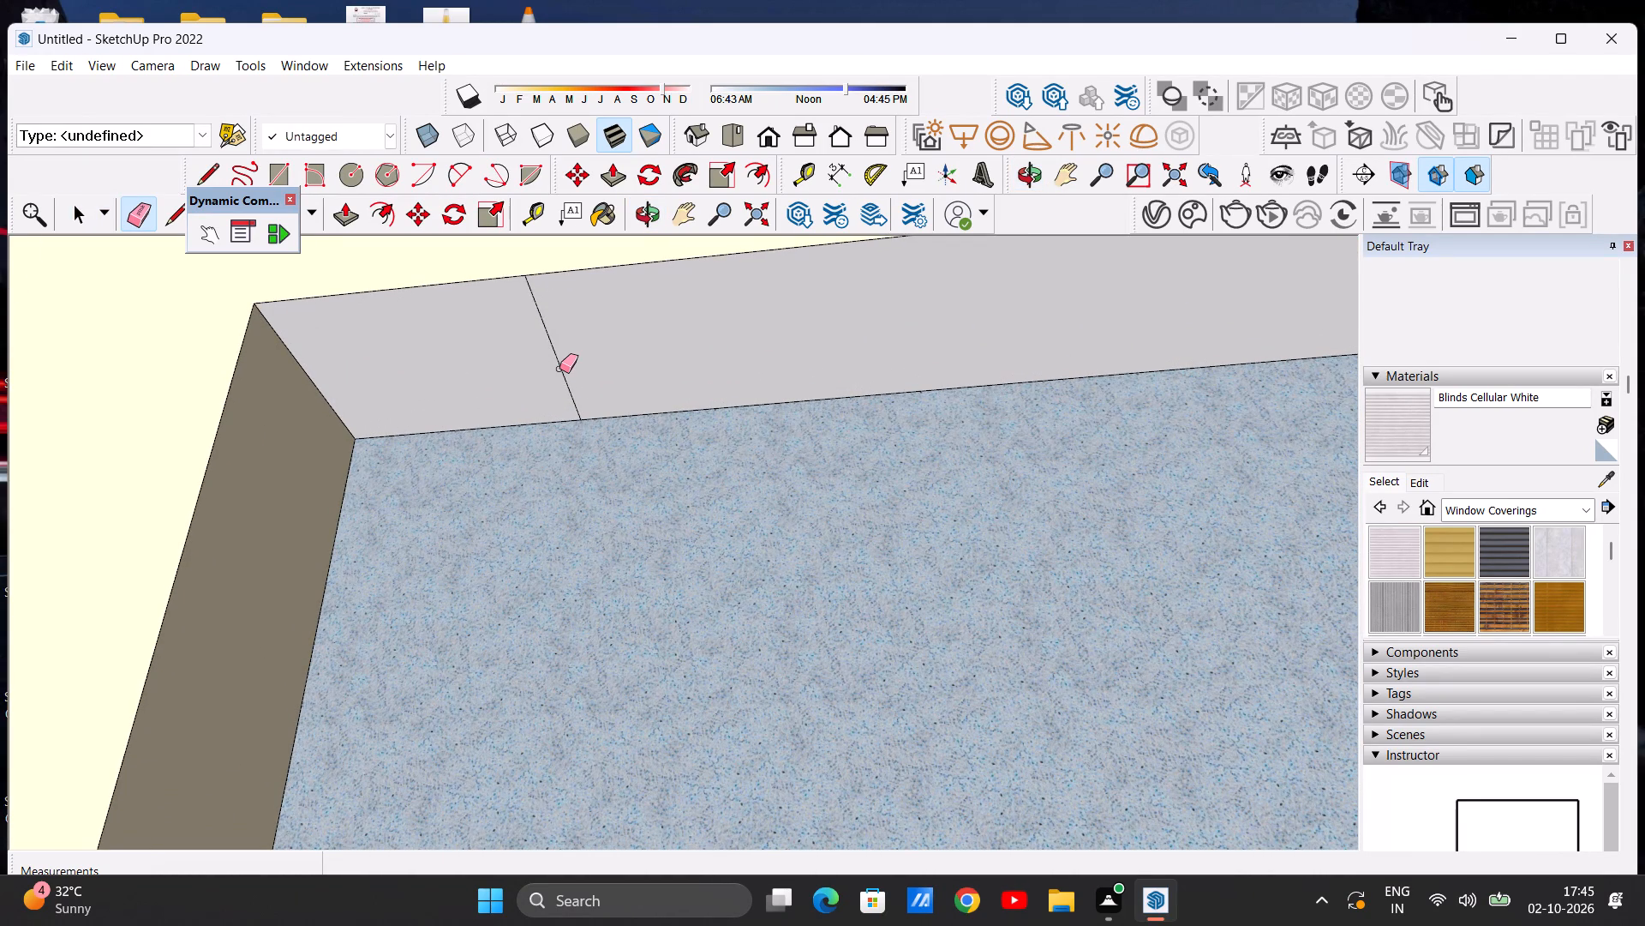
left_click(555, 370)
left_click(560, 364)
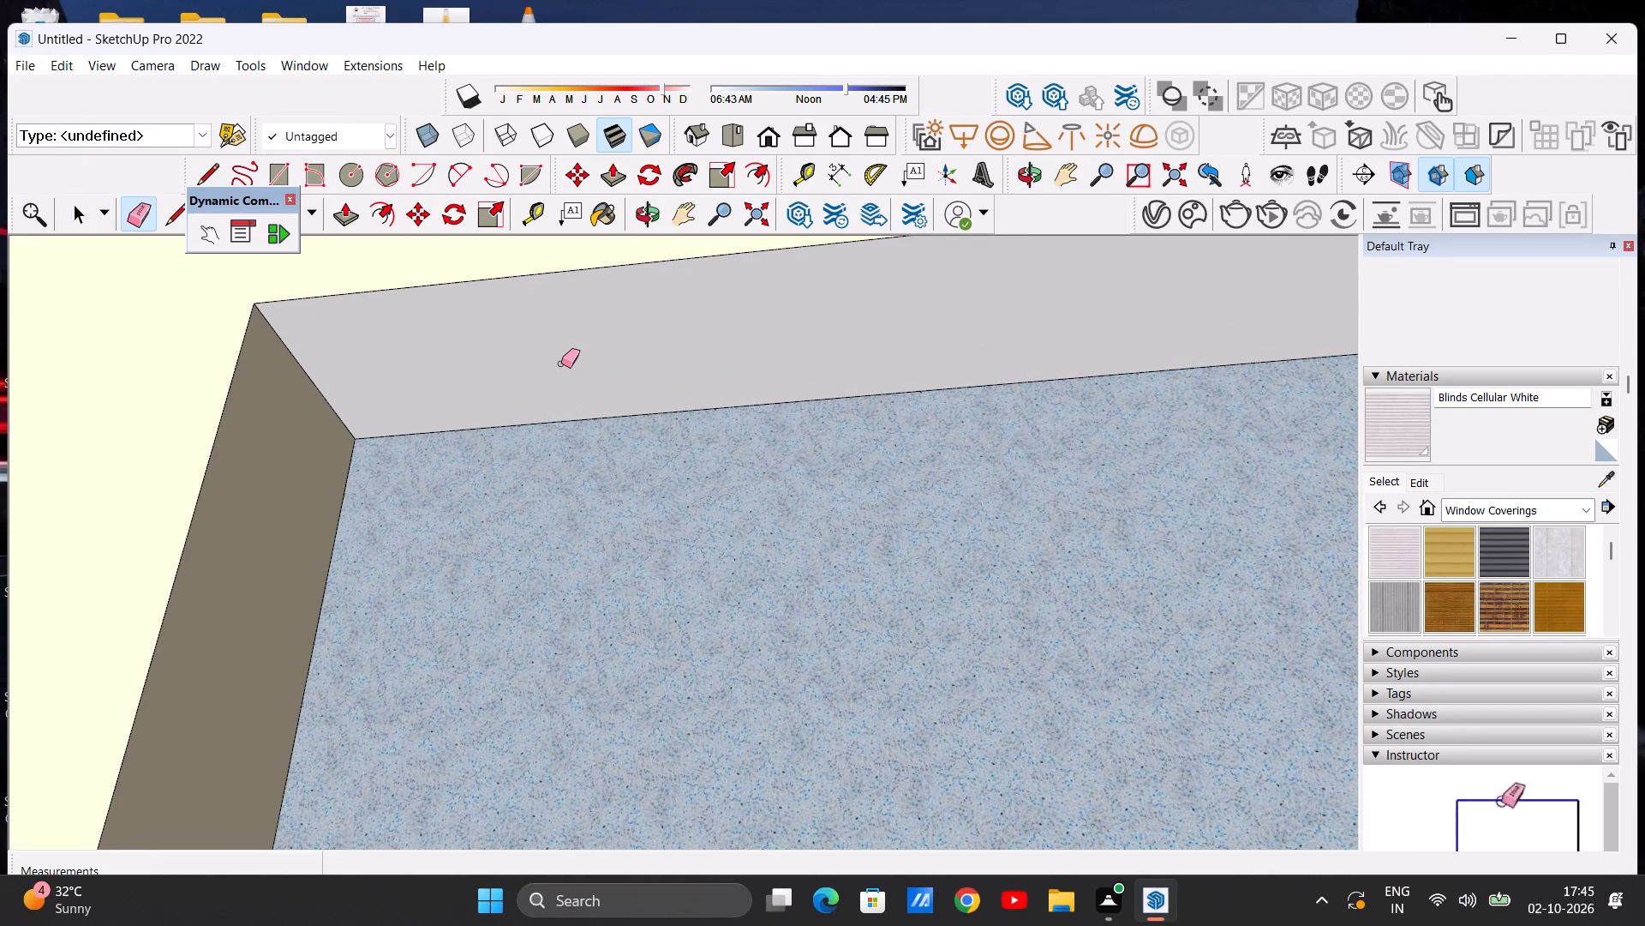
key("space")
Paint the underside at the top of the entrance tower's recess with Color C01 from the Colors collection.
scroll(458, 52, "down", 11)
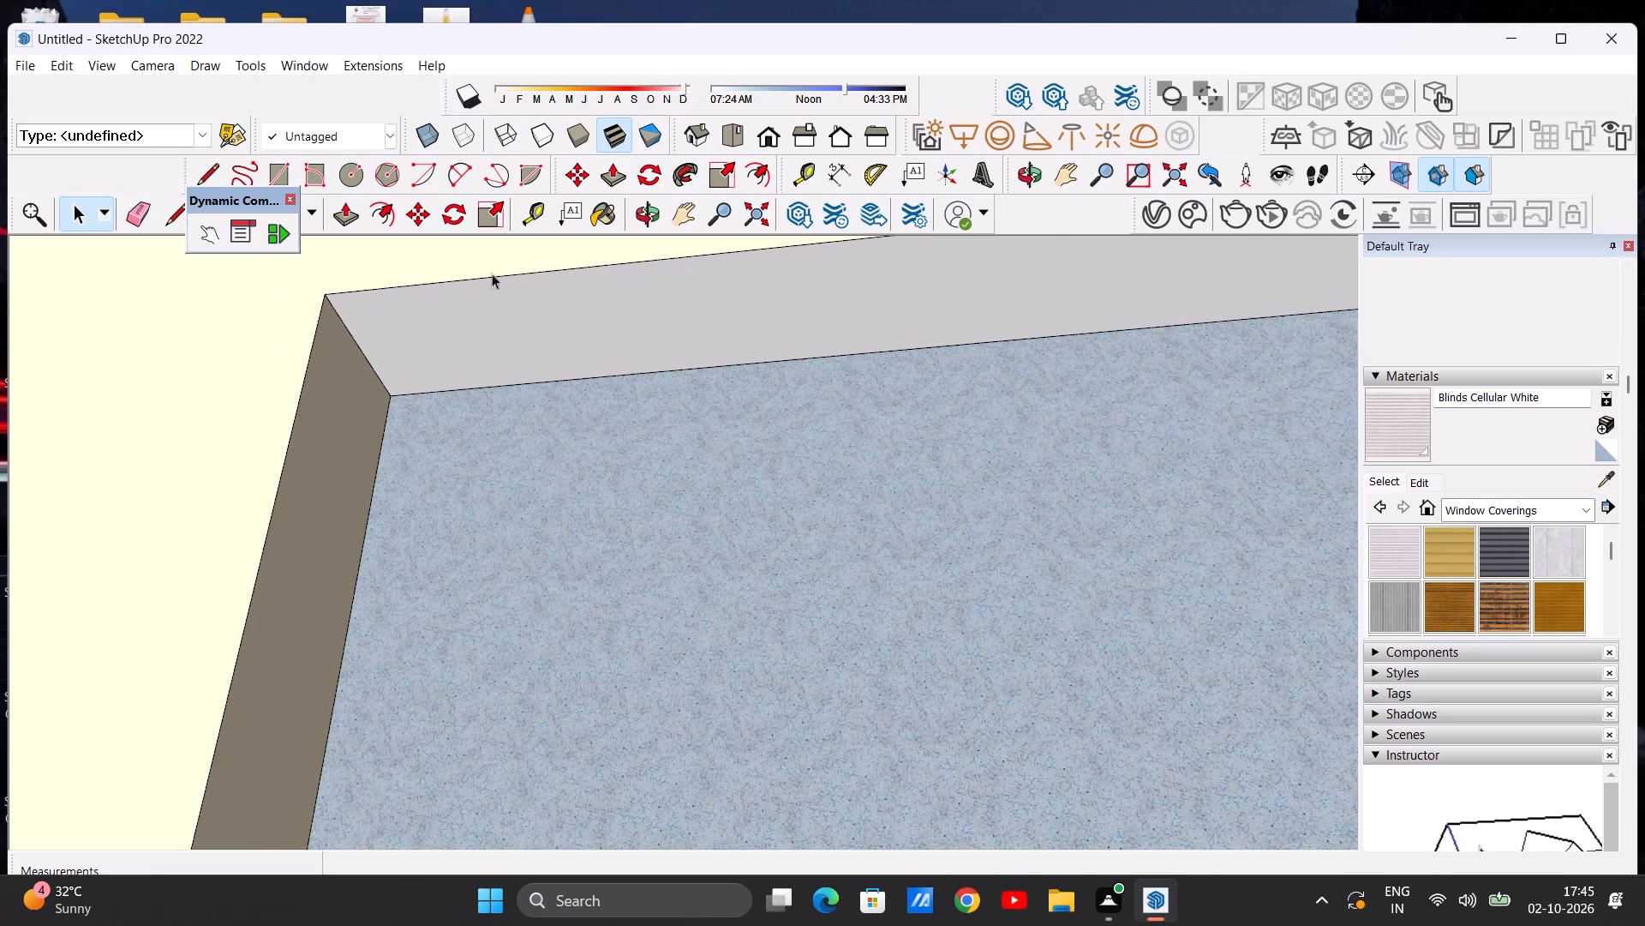
scroll(492, 274, "down", 12)
middle_click_drag(603, 428, 669, 561)
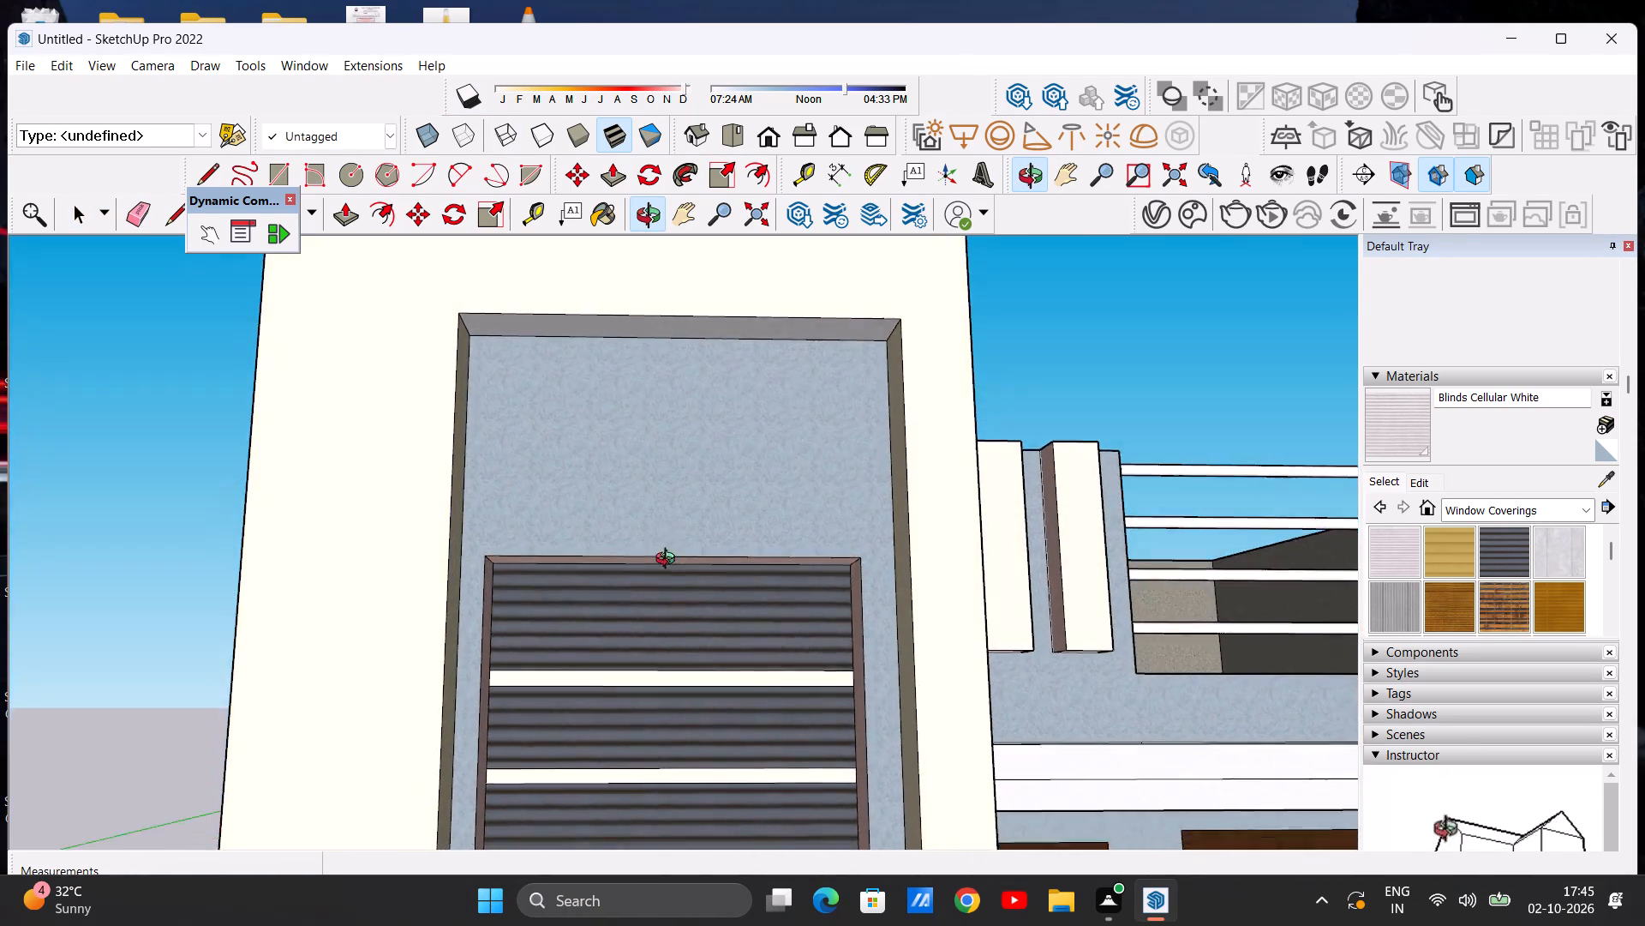
middle_click_drag(669, 561, 625, 379)
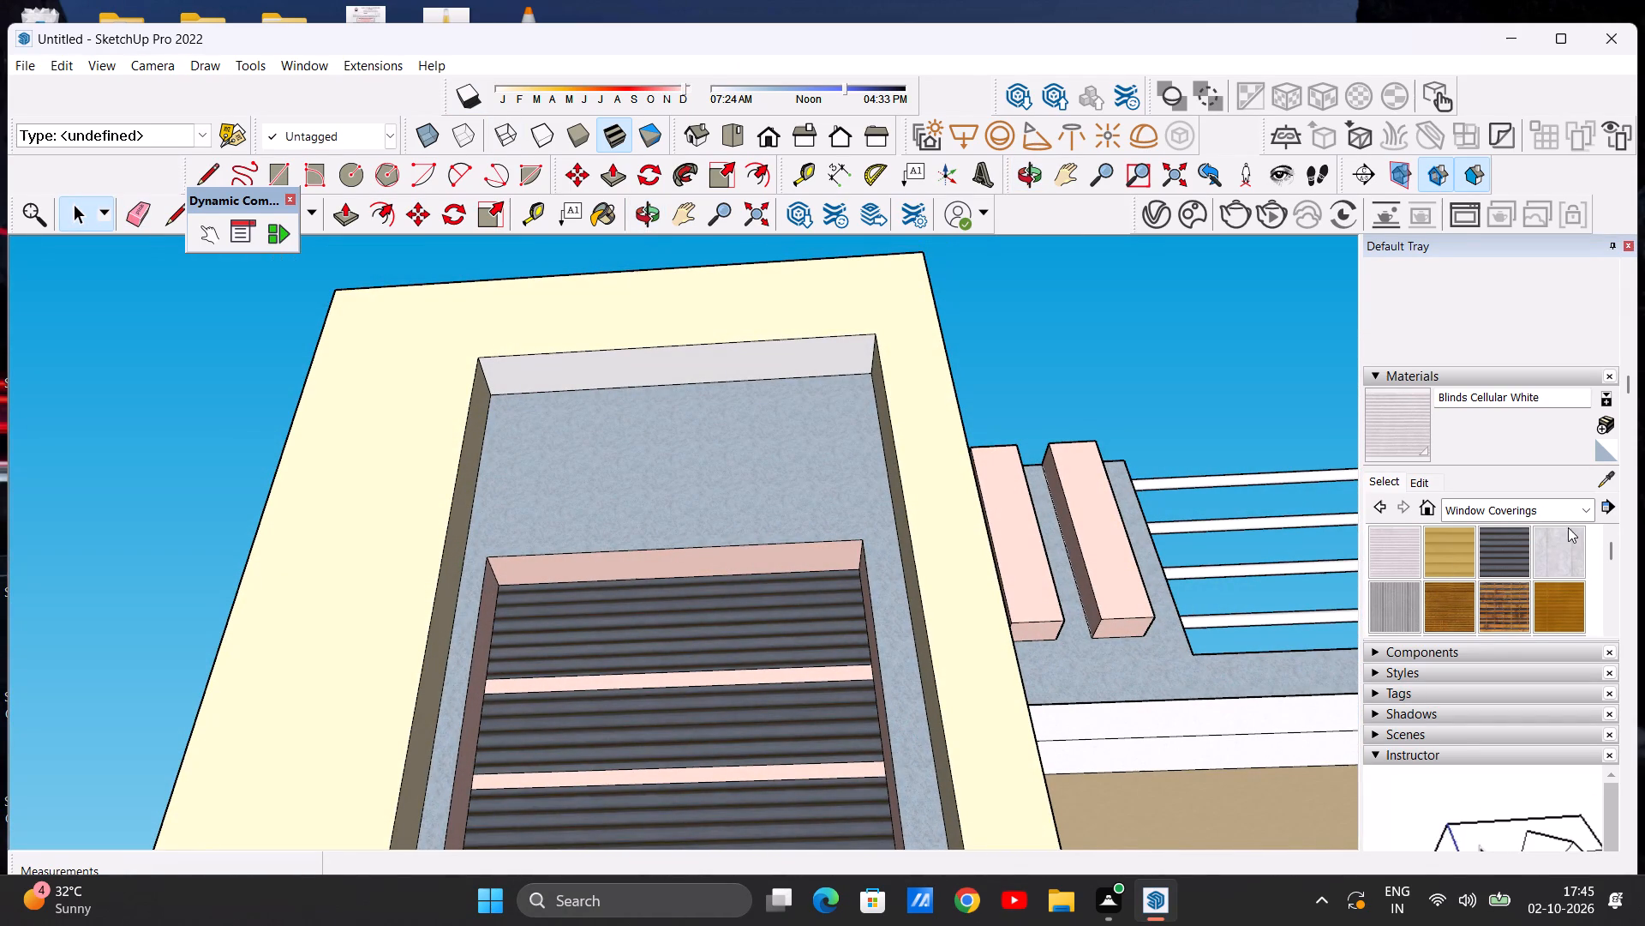
left_click(1590, 514)
left_click(1495, 580)
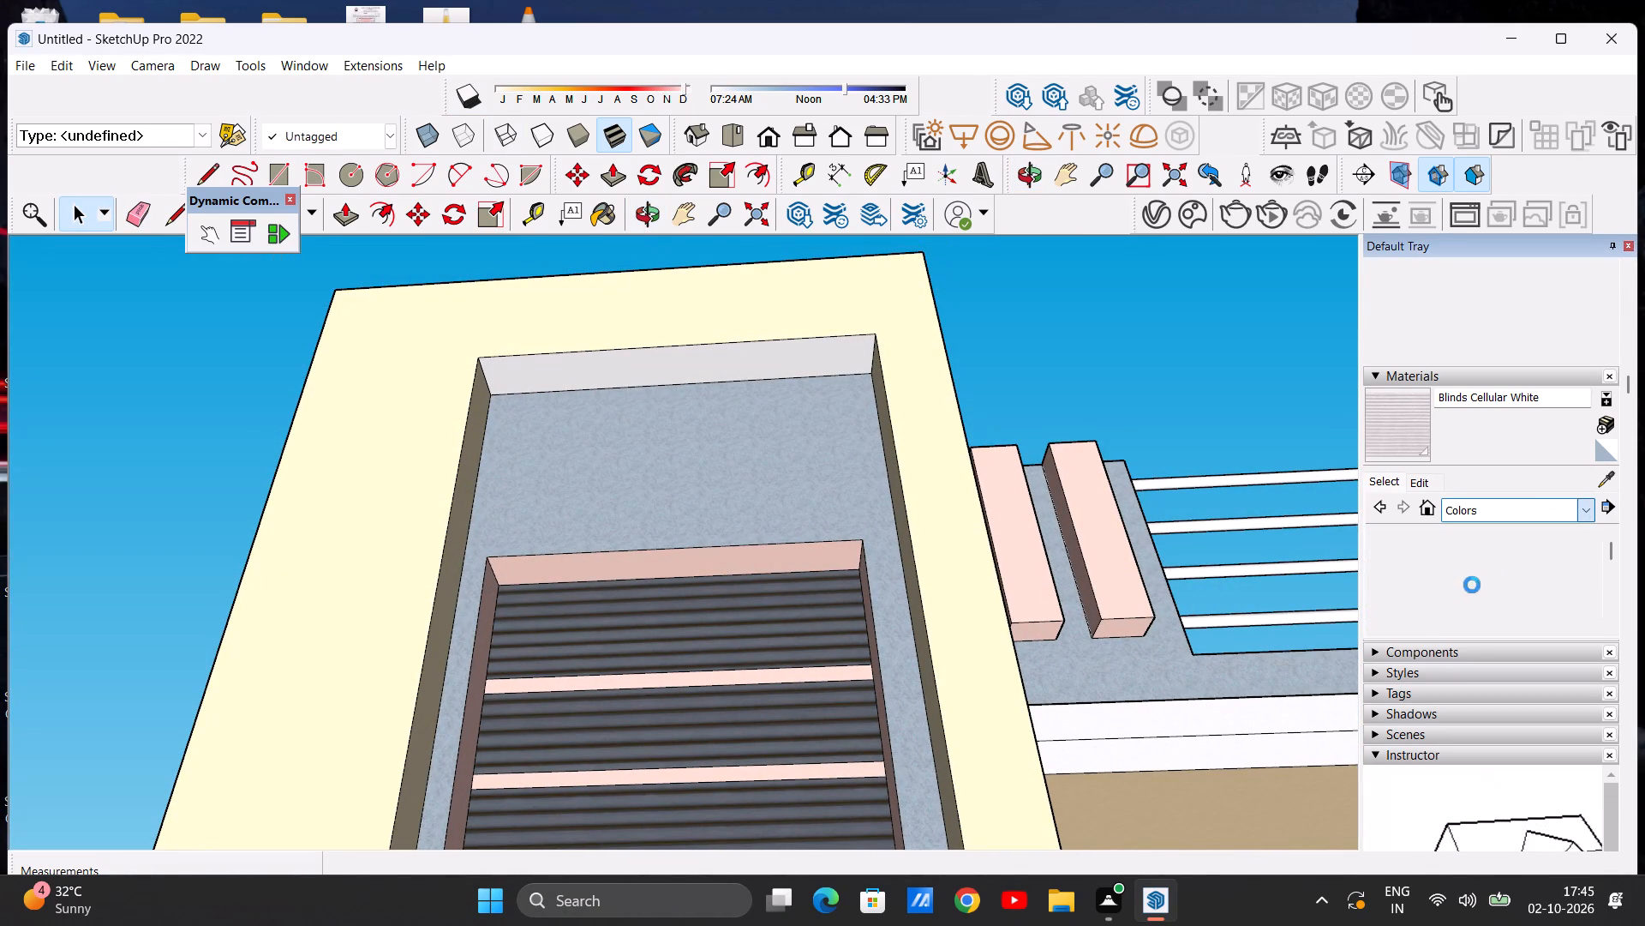
scroll(1440, 594, "down", 3)
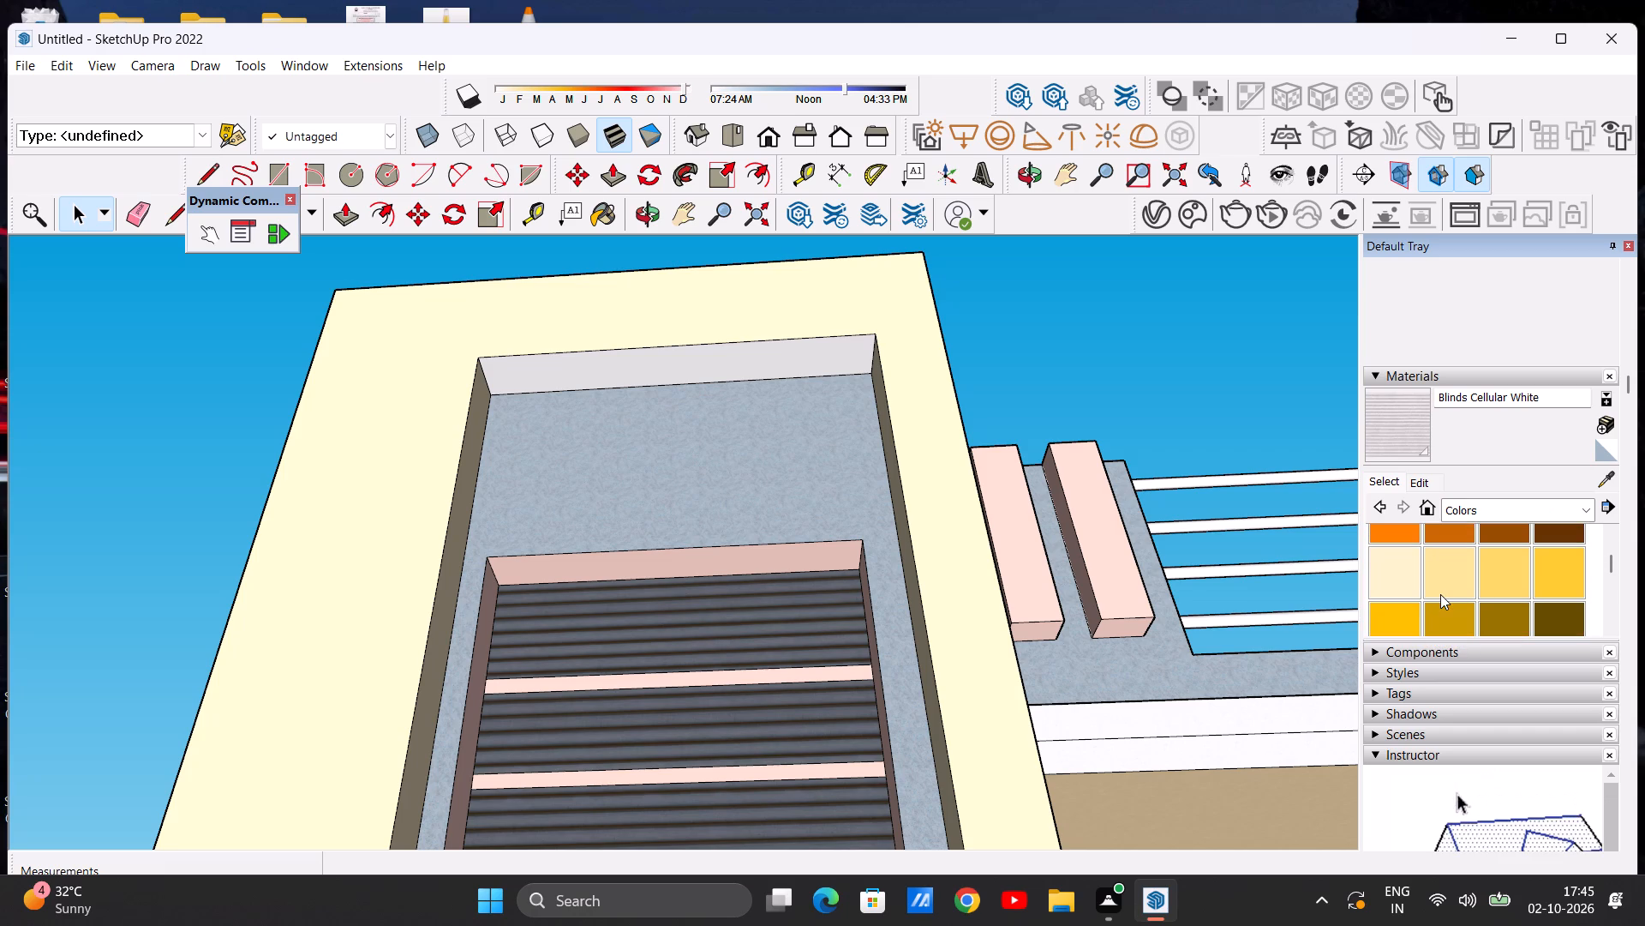
scroll(1439, 589, "up", 1)
left_click(1403, 570)
scroll(852, 379, "up", 2)
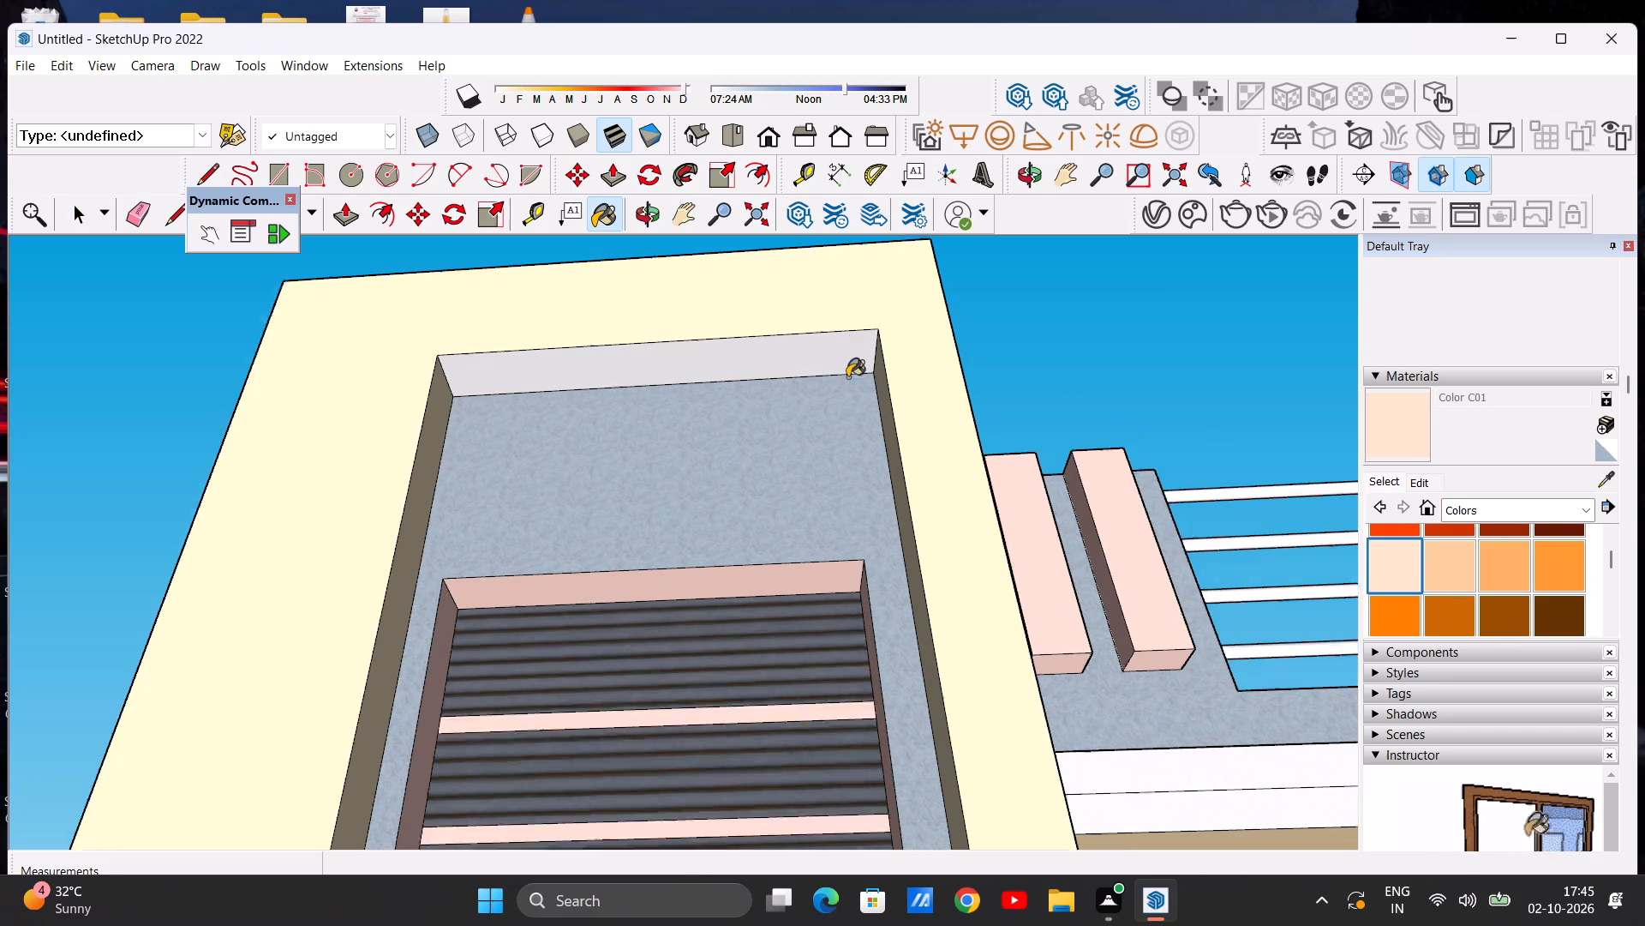
scroll(847, 377, "up", 3)
left_click(785, 332)
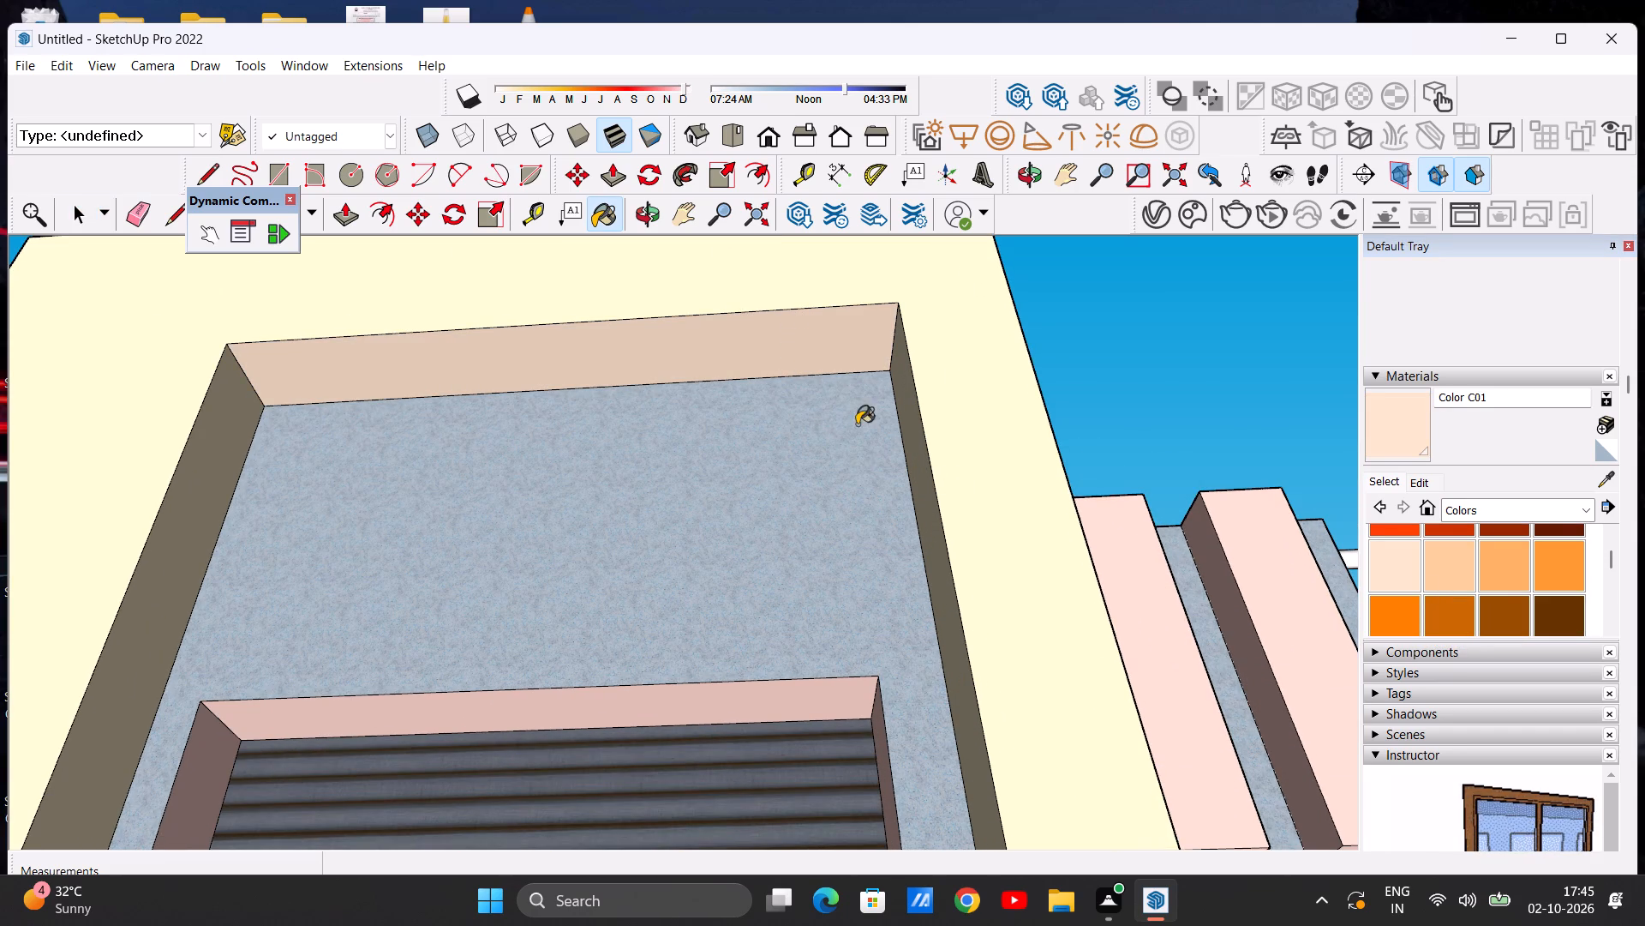
Examine the front facade from near and far, covering the tower recess, balcony, porch door and window, and compound wall.
scroll(864, 418, "down", 10)
middle_click_drag(859, 447, 915, 653)
scroll(913, 546, "up", 6)
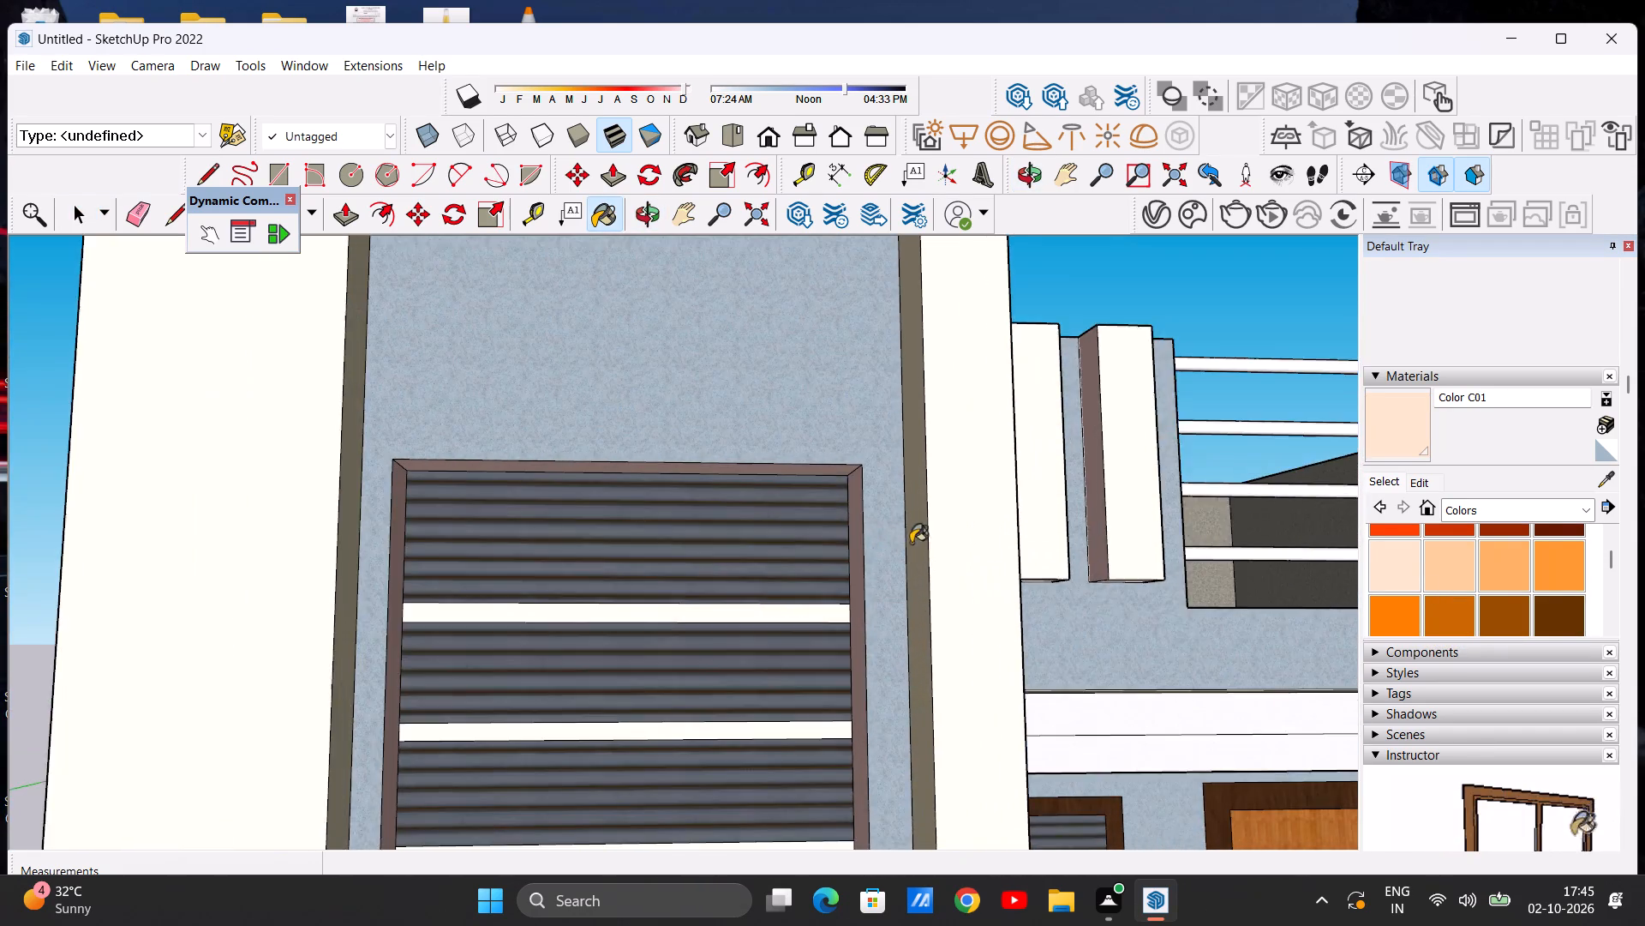
middle_click_drag(864, 542, 984, 579)
scroll(863, 478, "down", 16)
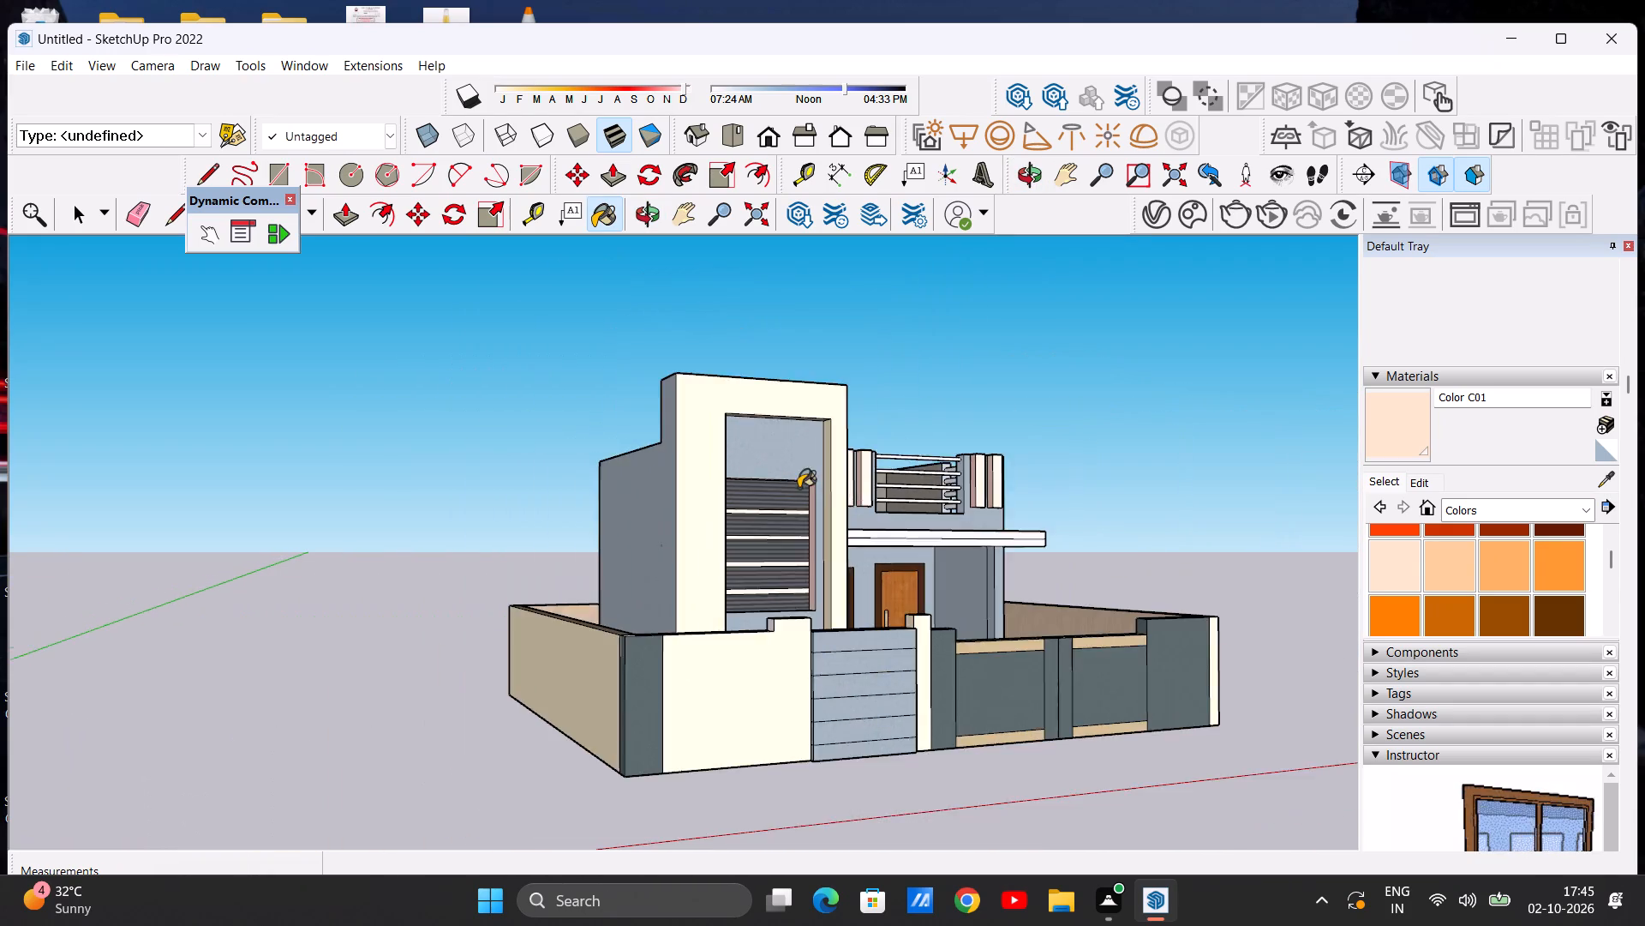
middle_click_drag(862, 502, 690, 550)
scroll(757, 523, "up", 8)
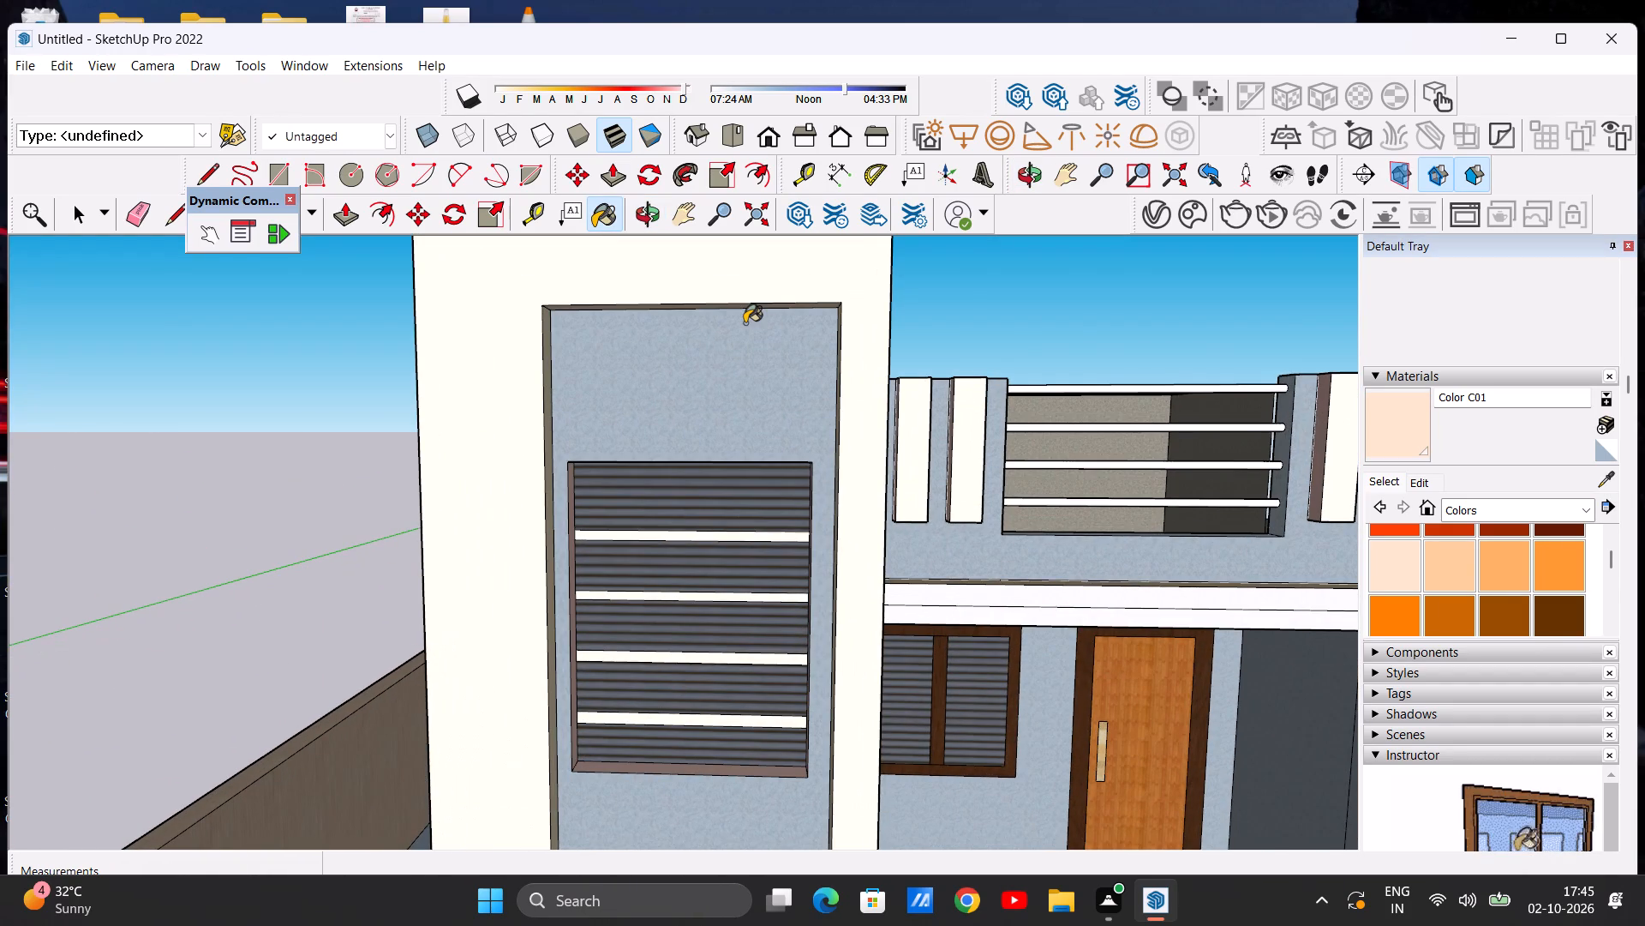
key("space")
scroll(734, 416, "down", 16)
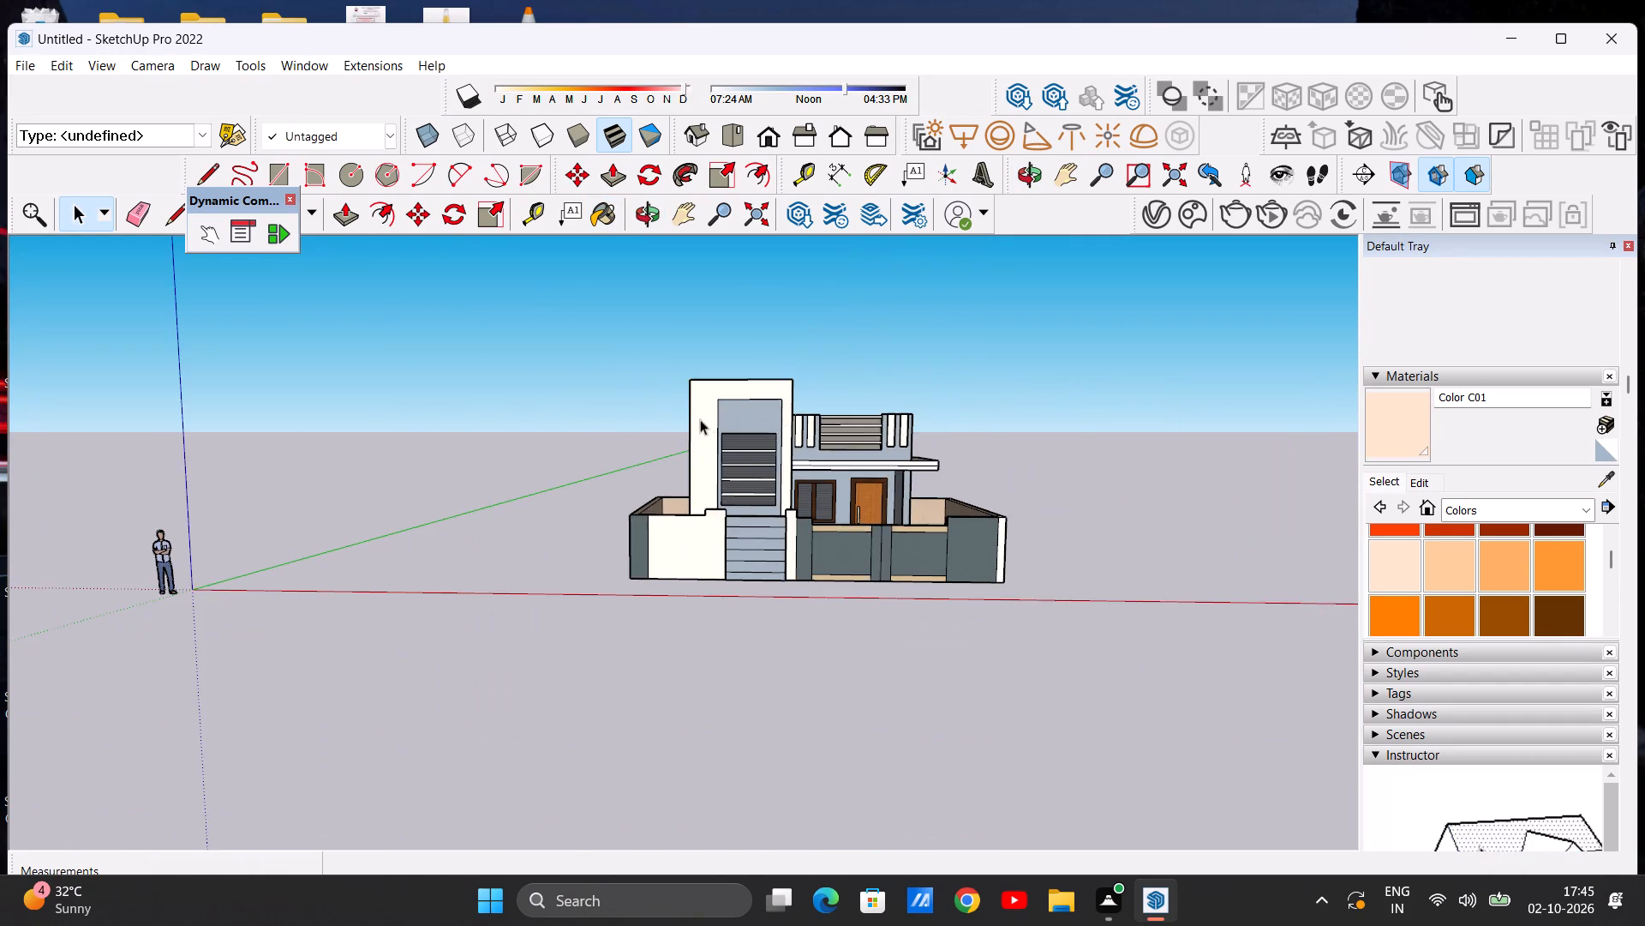
middle_click_drag(704, 422, 730, 573)
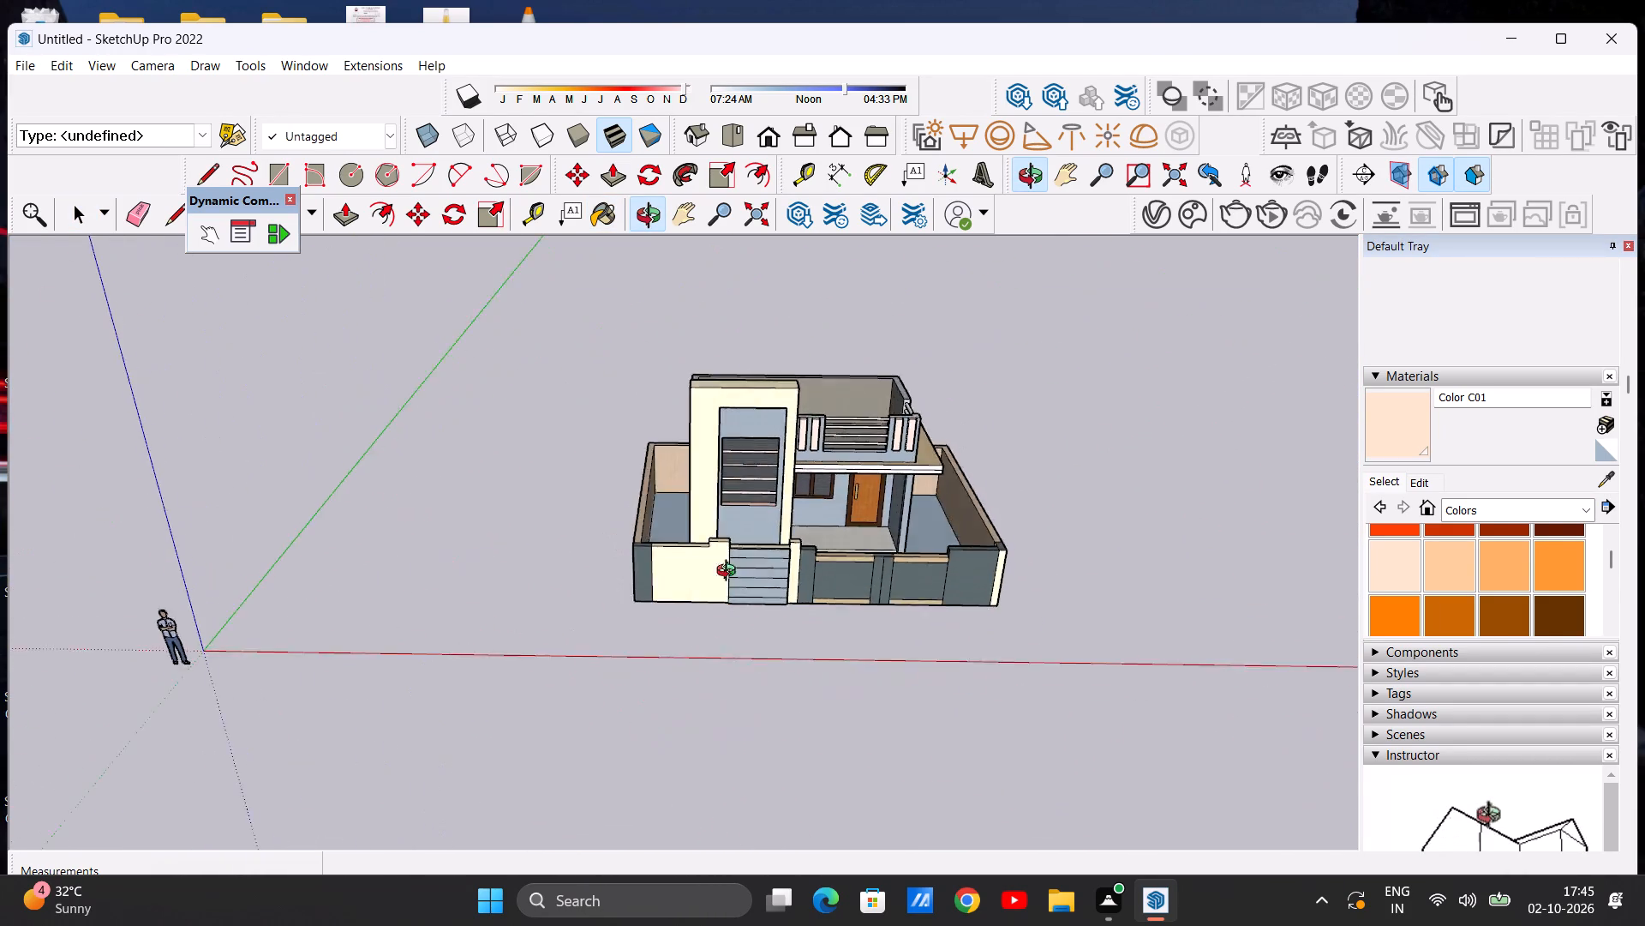
middle_click_drag(730, 573, 704, 488)
scroll(725, 505, "down", 5)
scroll(882, 494, "up", 4)
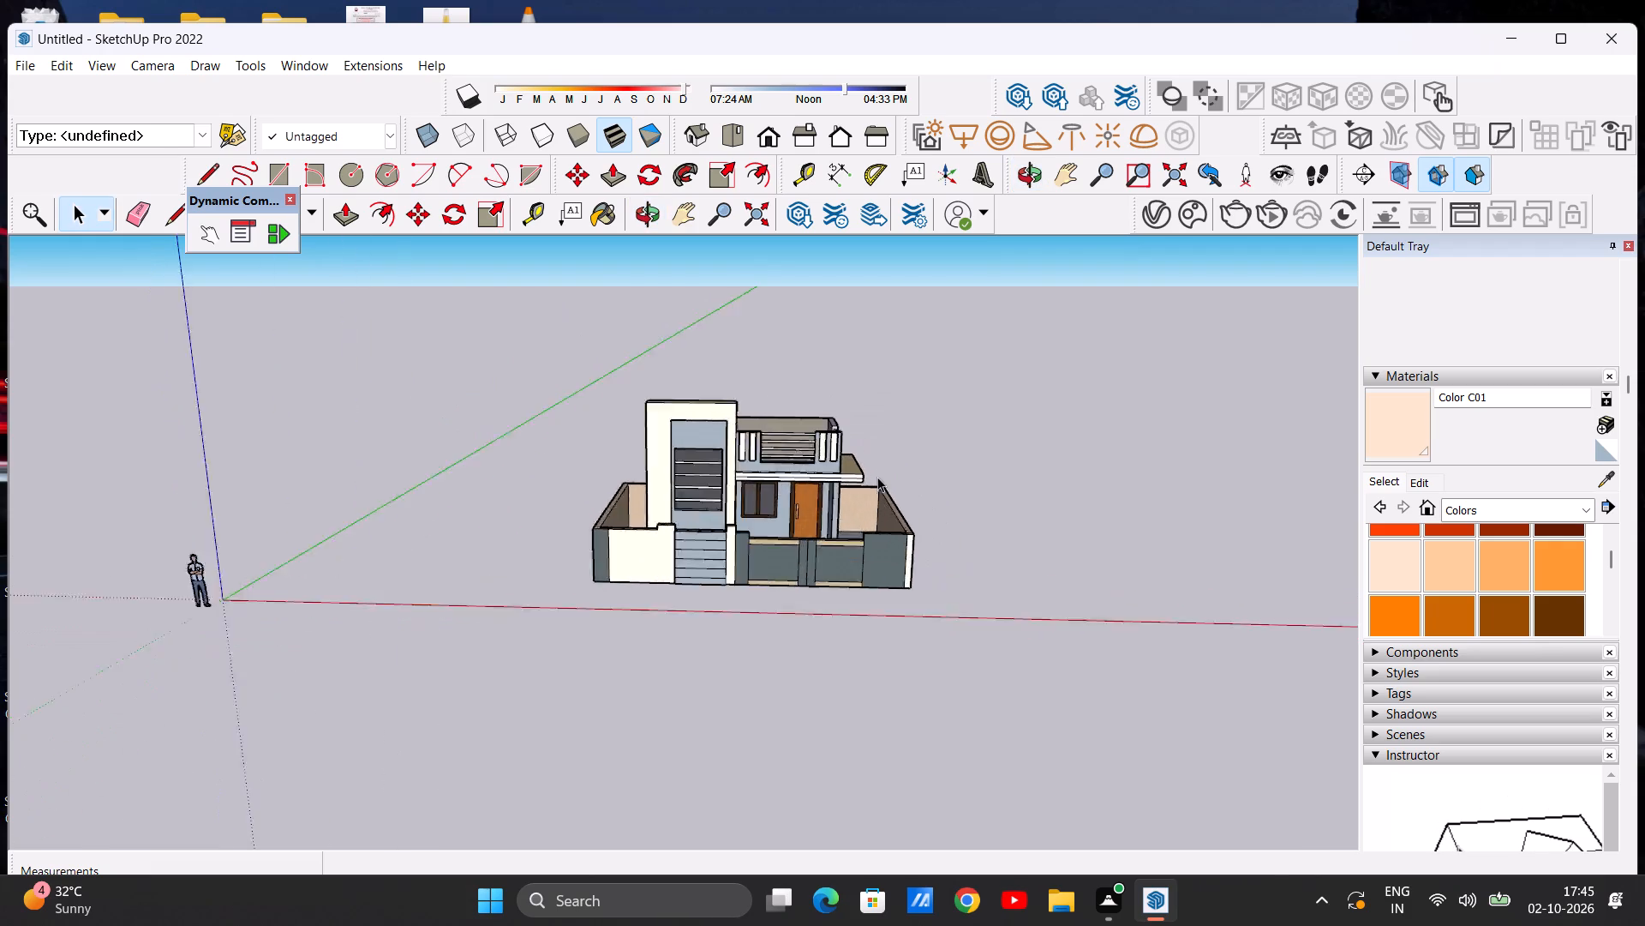
scroll(877, 477, "up", 2)
scroll(707, 443, "up", 6)
scroll(718, 447, "down", 3)
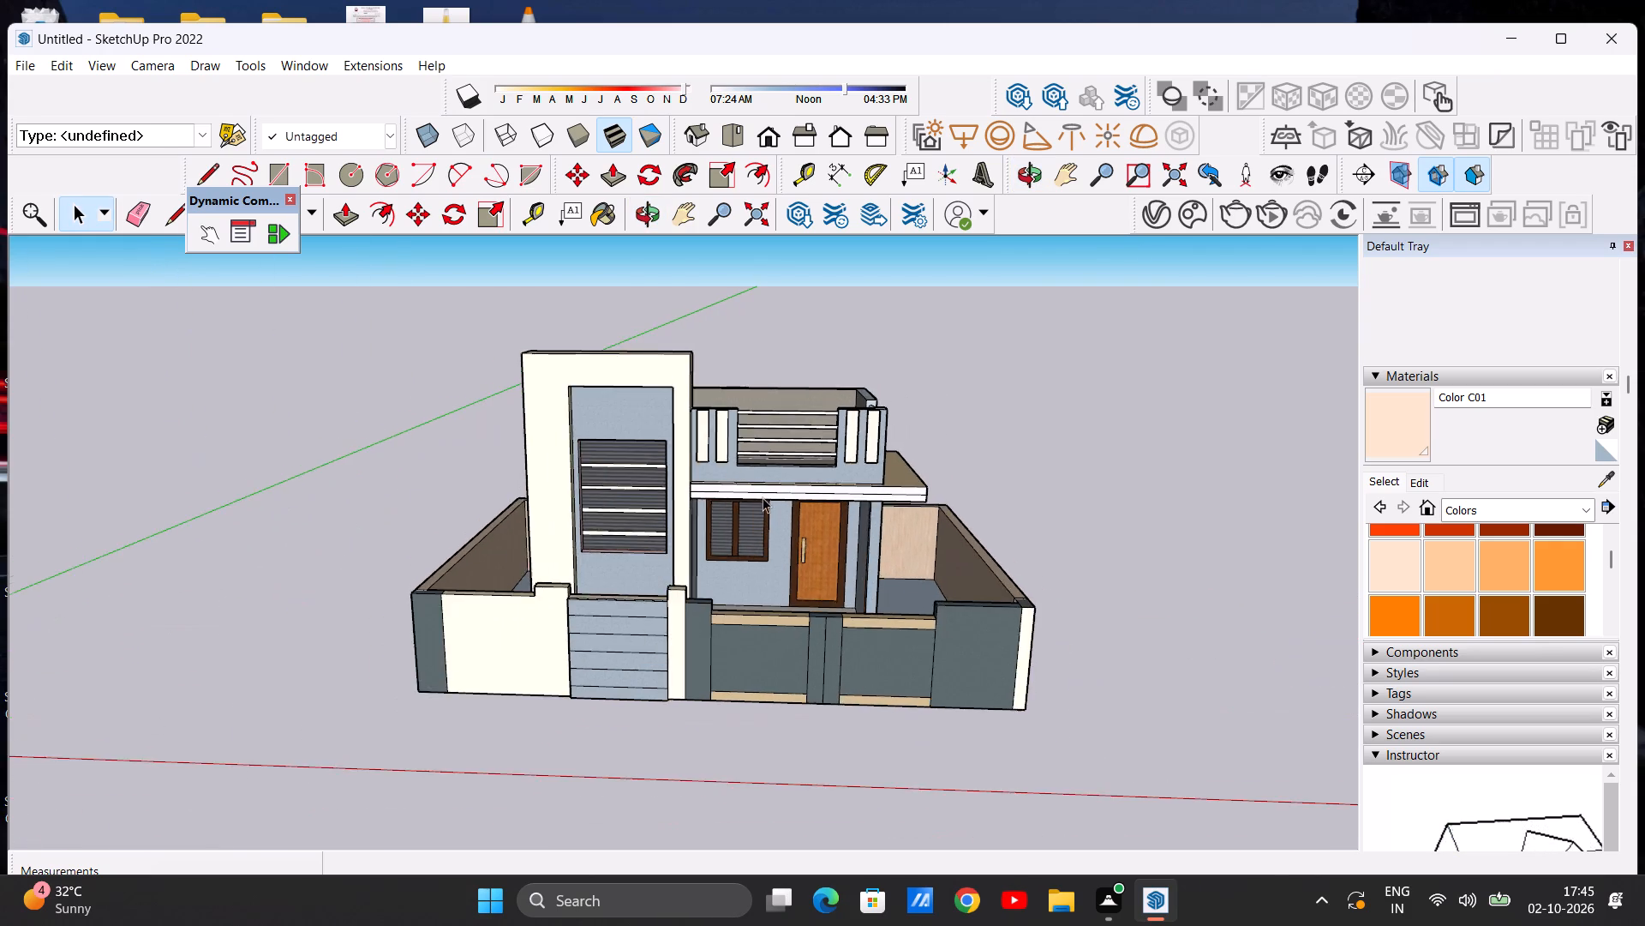
scroll(763, 497, "up", 6)
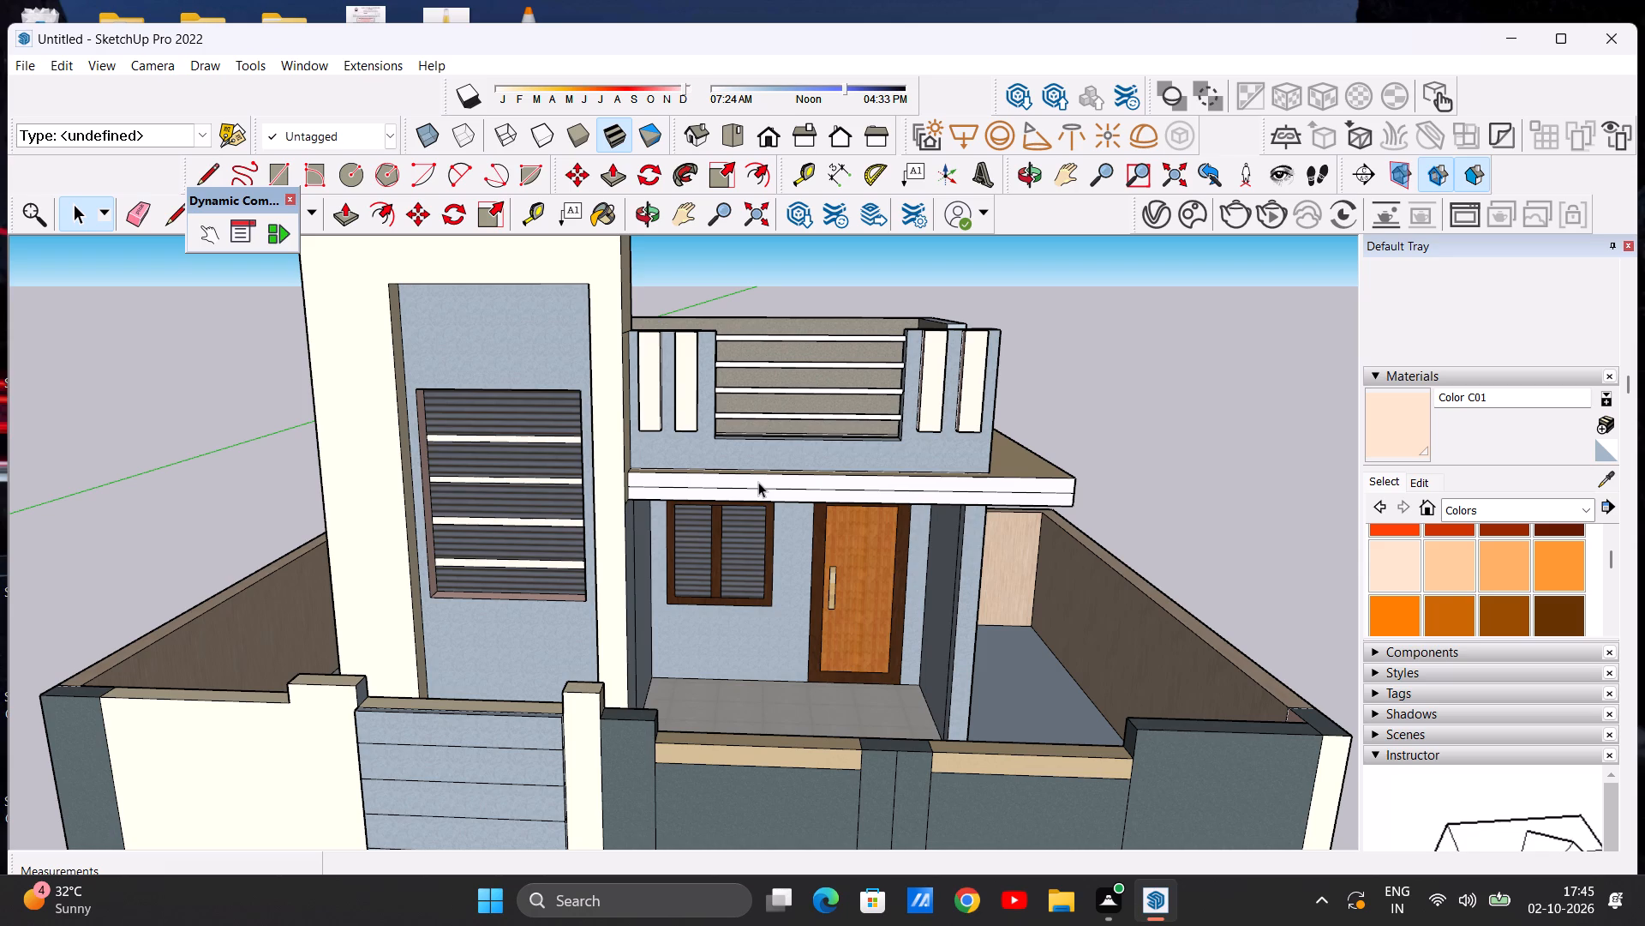
scroll(769, 526, "up", 6)
middle_click_drag(787, 544, 786, 544)
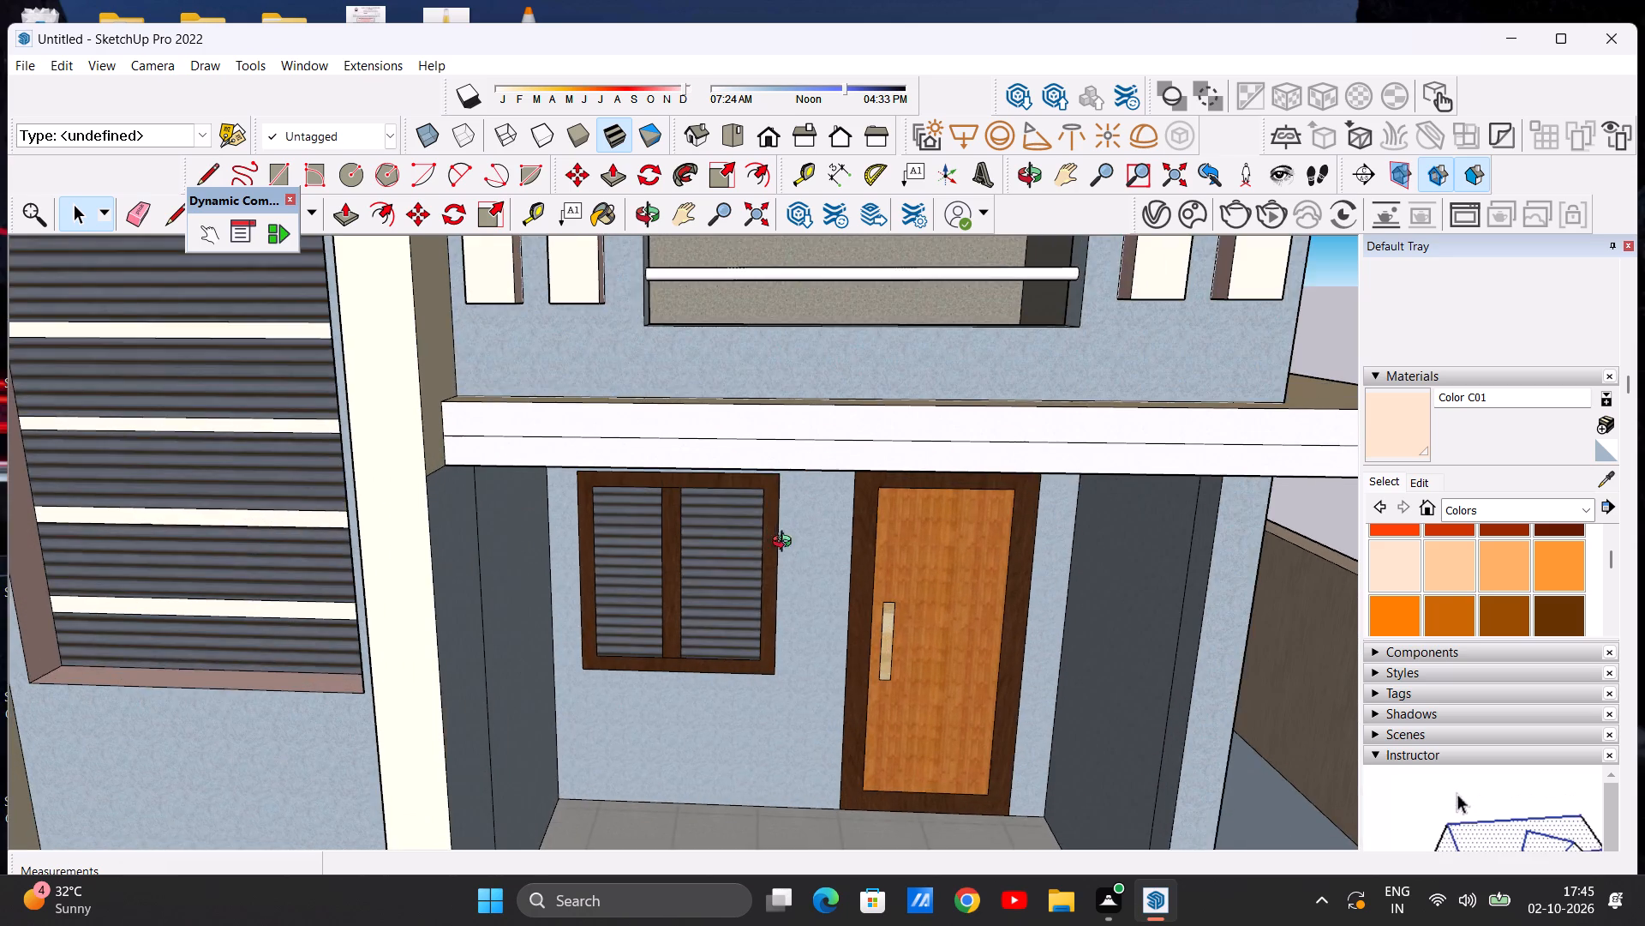
middle_click_drag(786, 544, 781, 481)
scroll(786, 480, "down", 10)
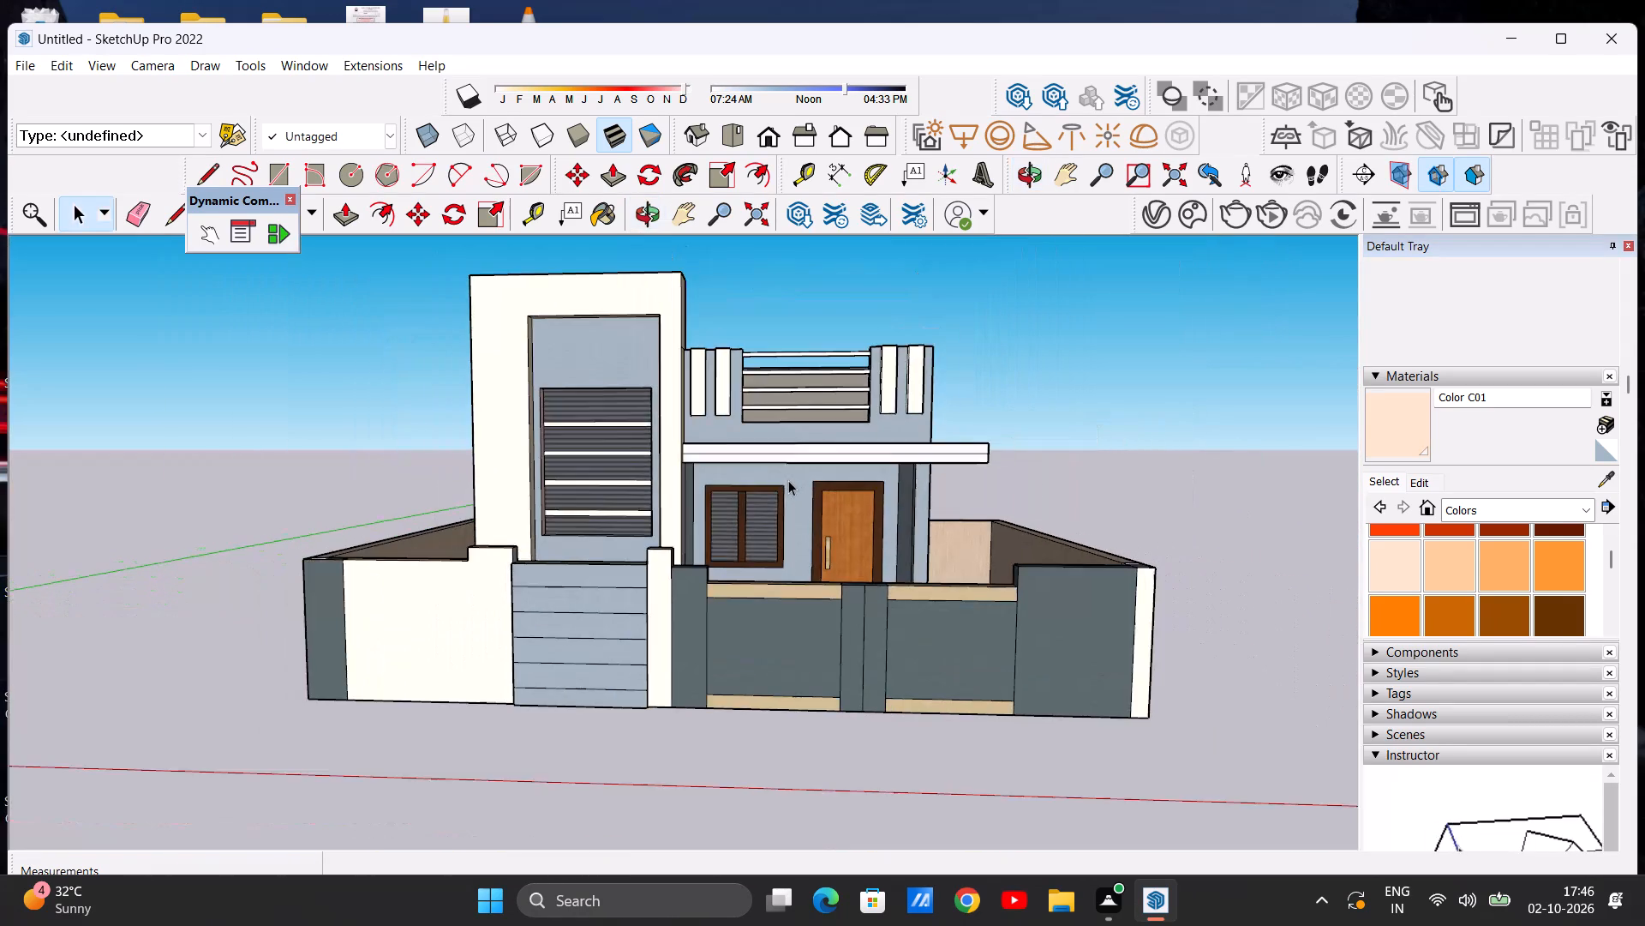
scroll(667, 478, "down", 4)
Paint the open ground inside the compound wall with Formica Laminate Light from the Synthetic Surfaces collection.
middle_click_drag(680, 499, 705, 781)
scroll(1036, 539, "up", 5)
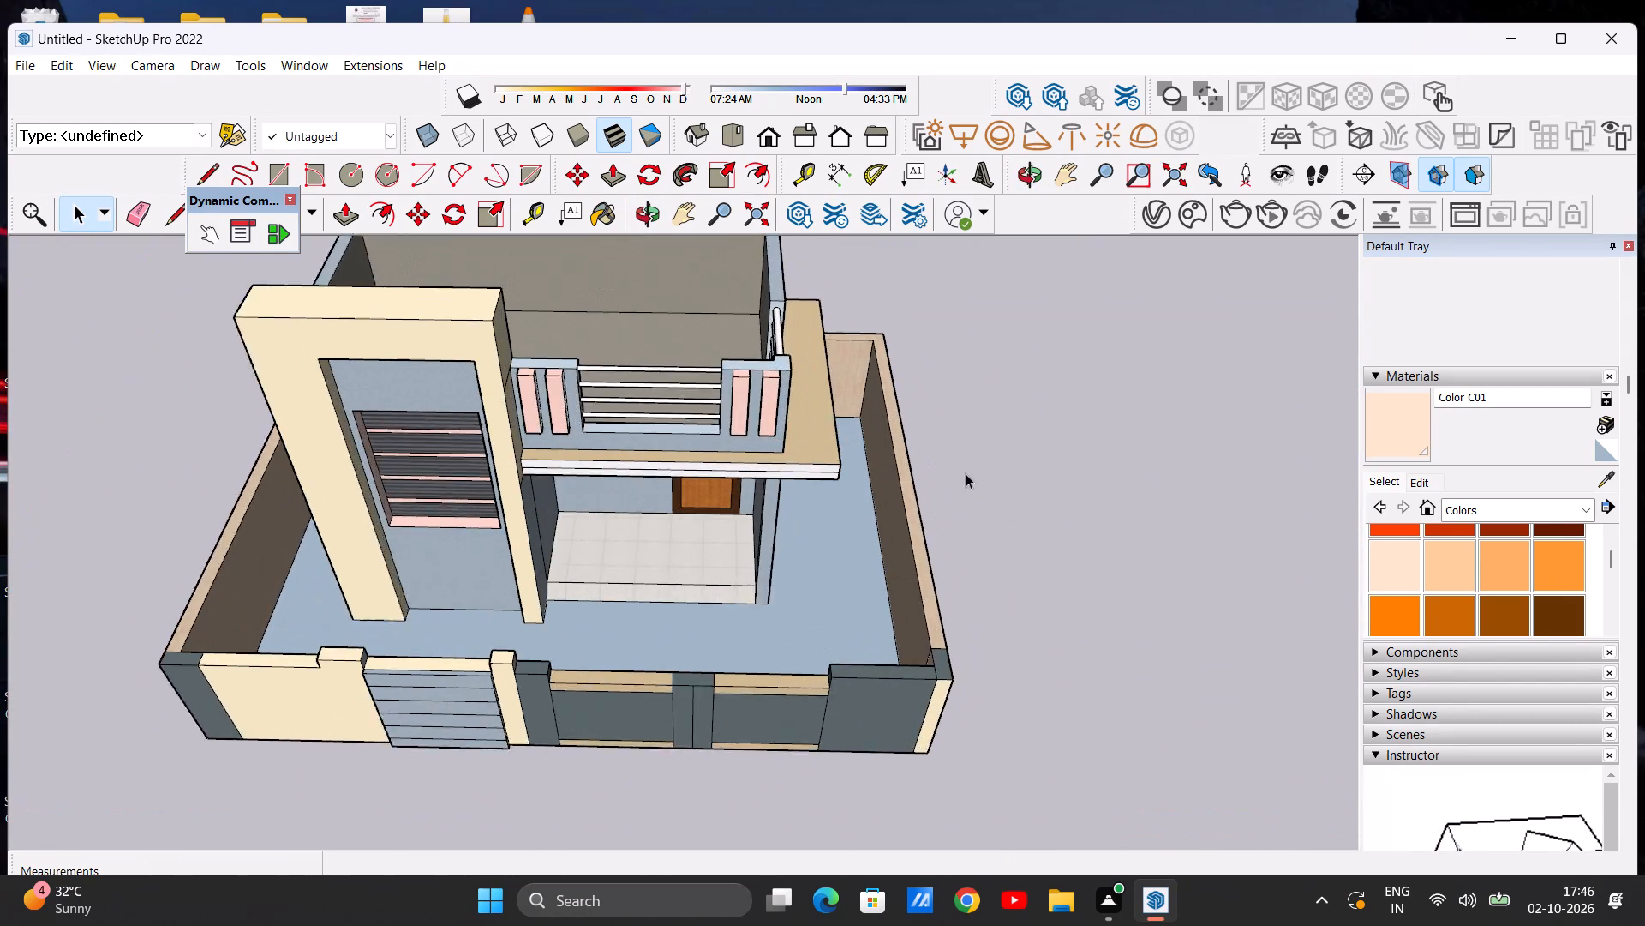
scroll(966, 473, "up", 1)
scroll(792, 556, "up", 6)
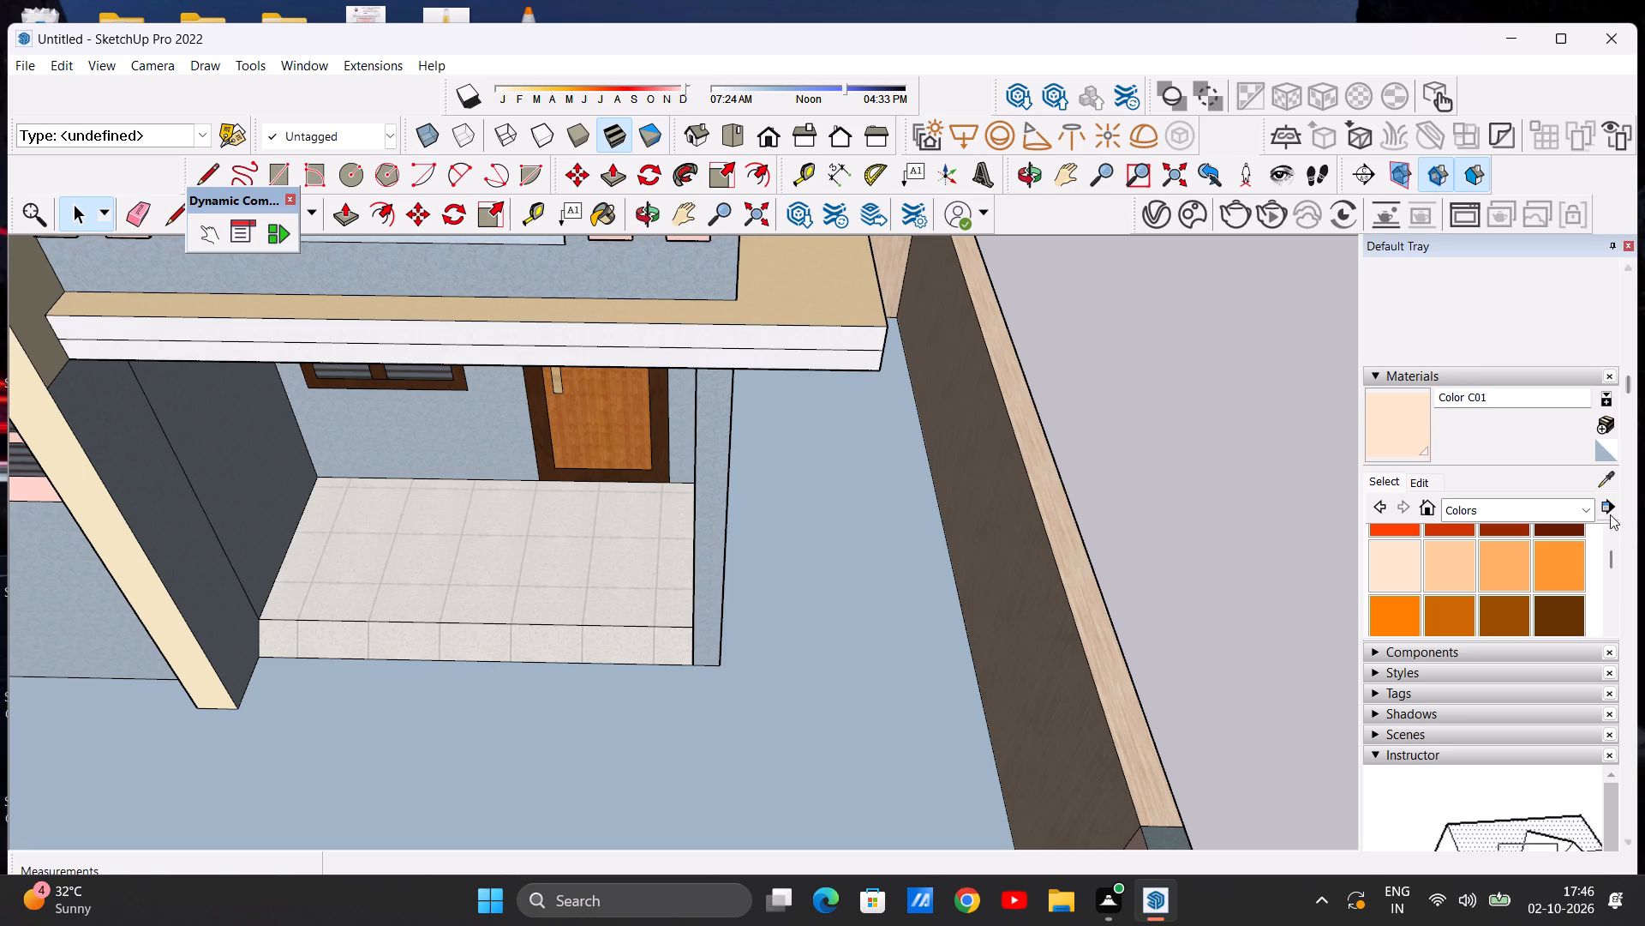
left_click(1578, 507)
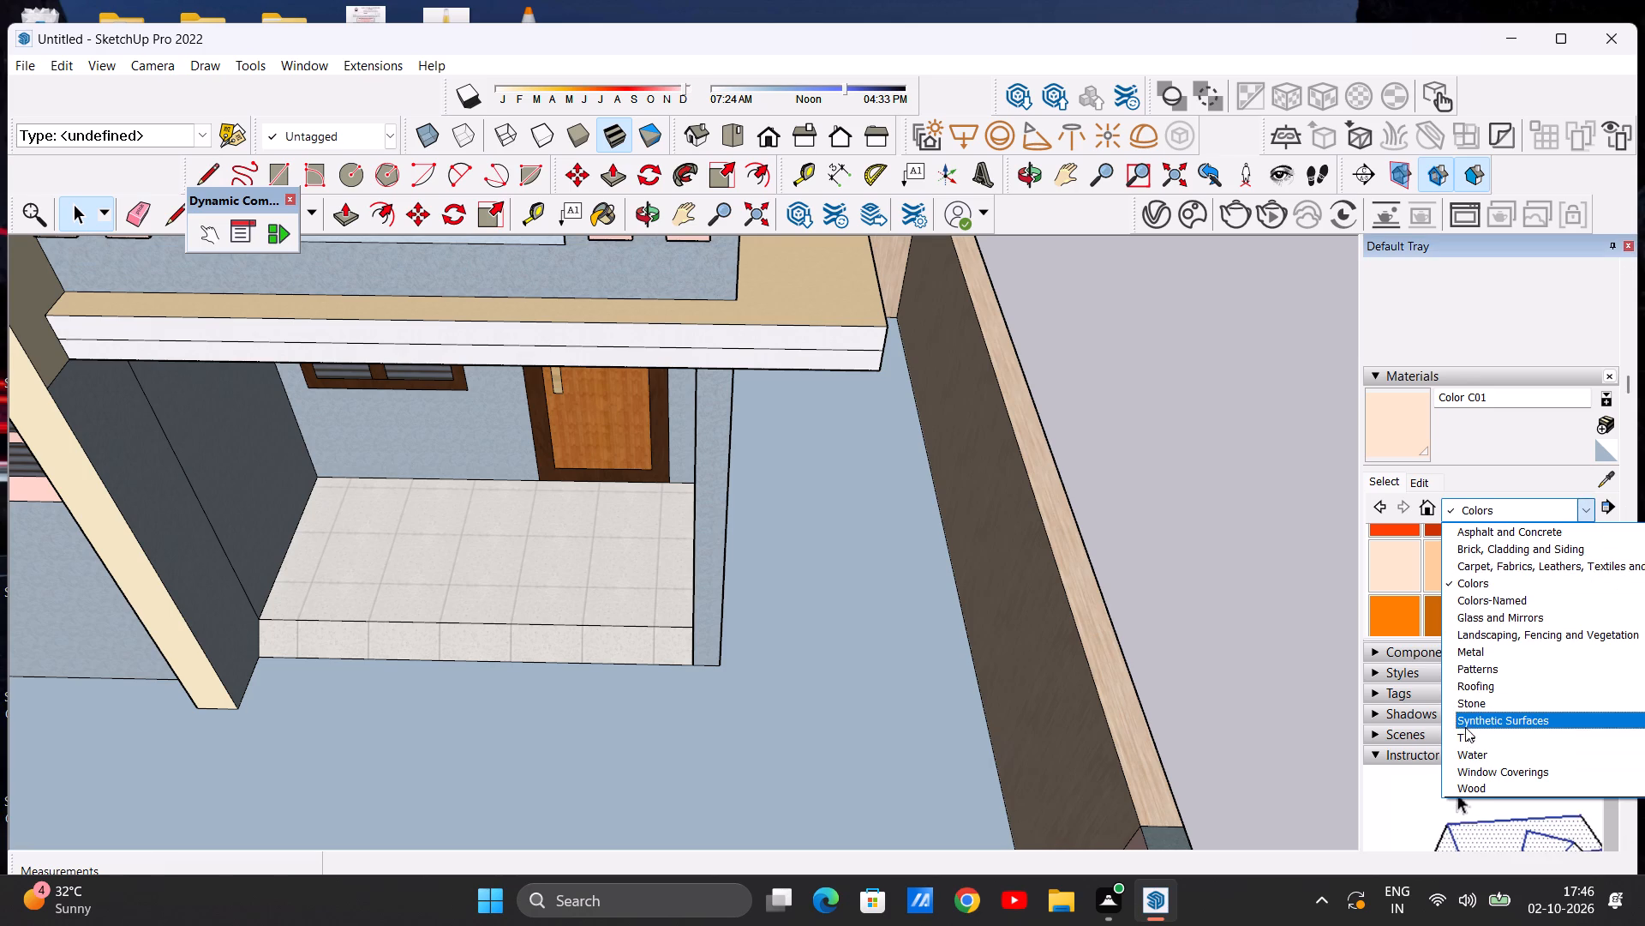
left_click(1465, 727)
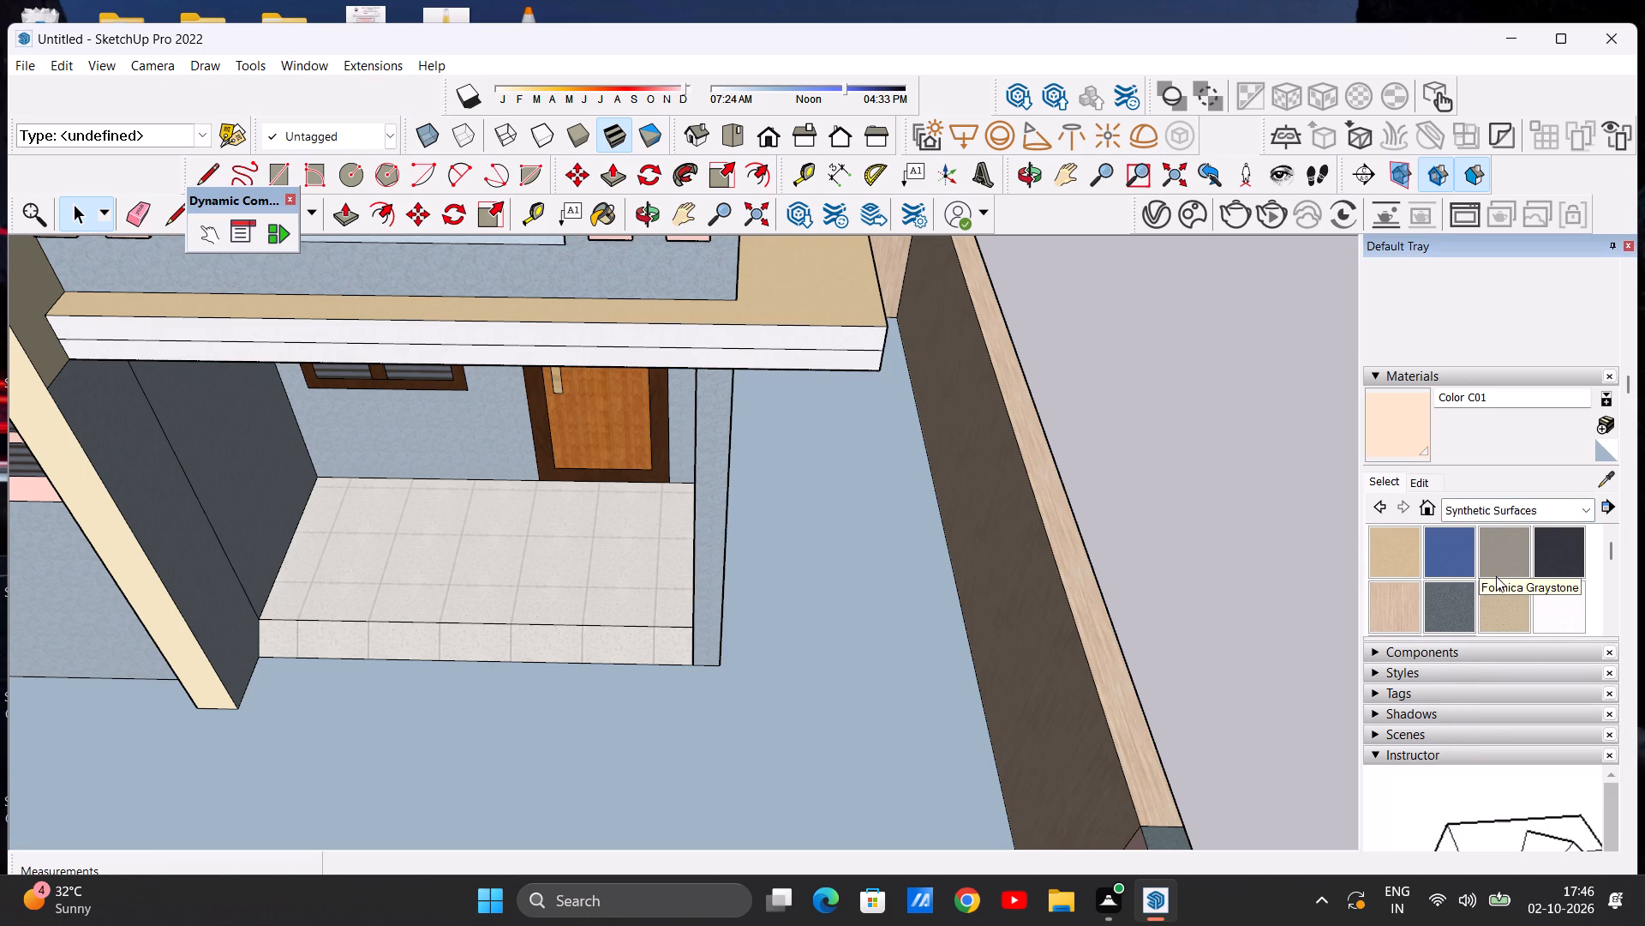
scroll(1496, 576, "down", 1)
scroll(1496, 576, "up", 1)
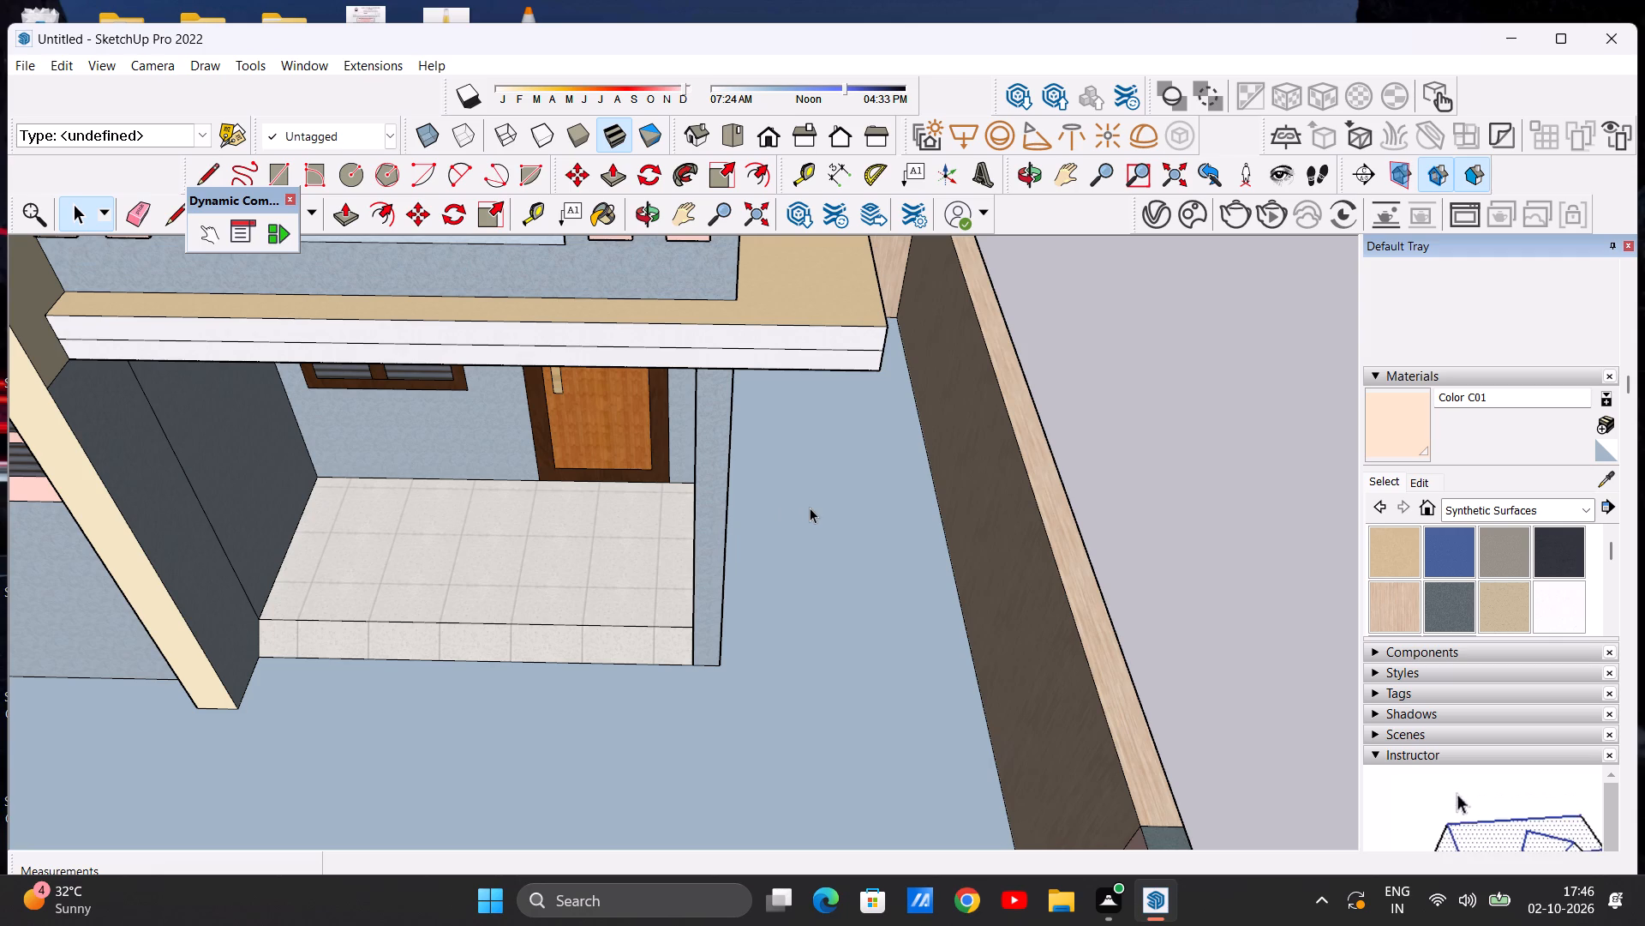
scroll(810, 508, "down", 13)
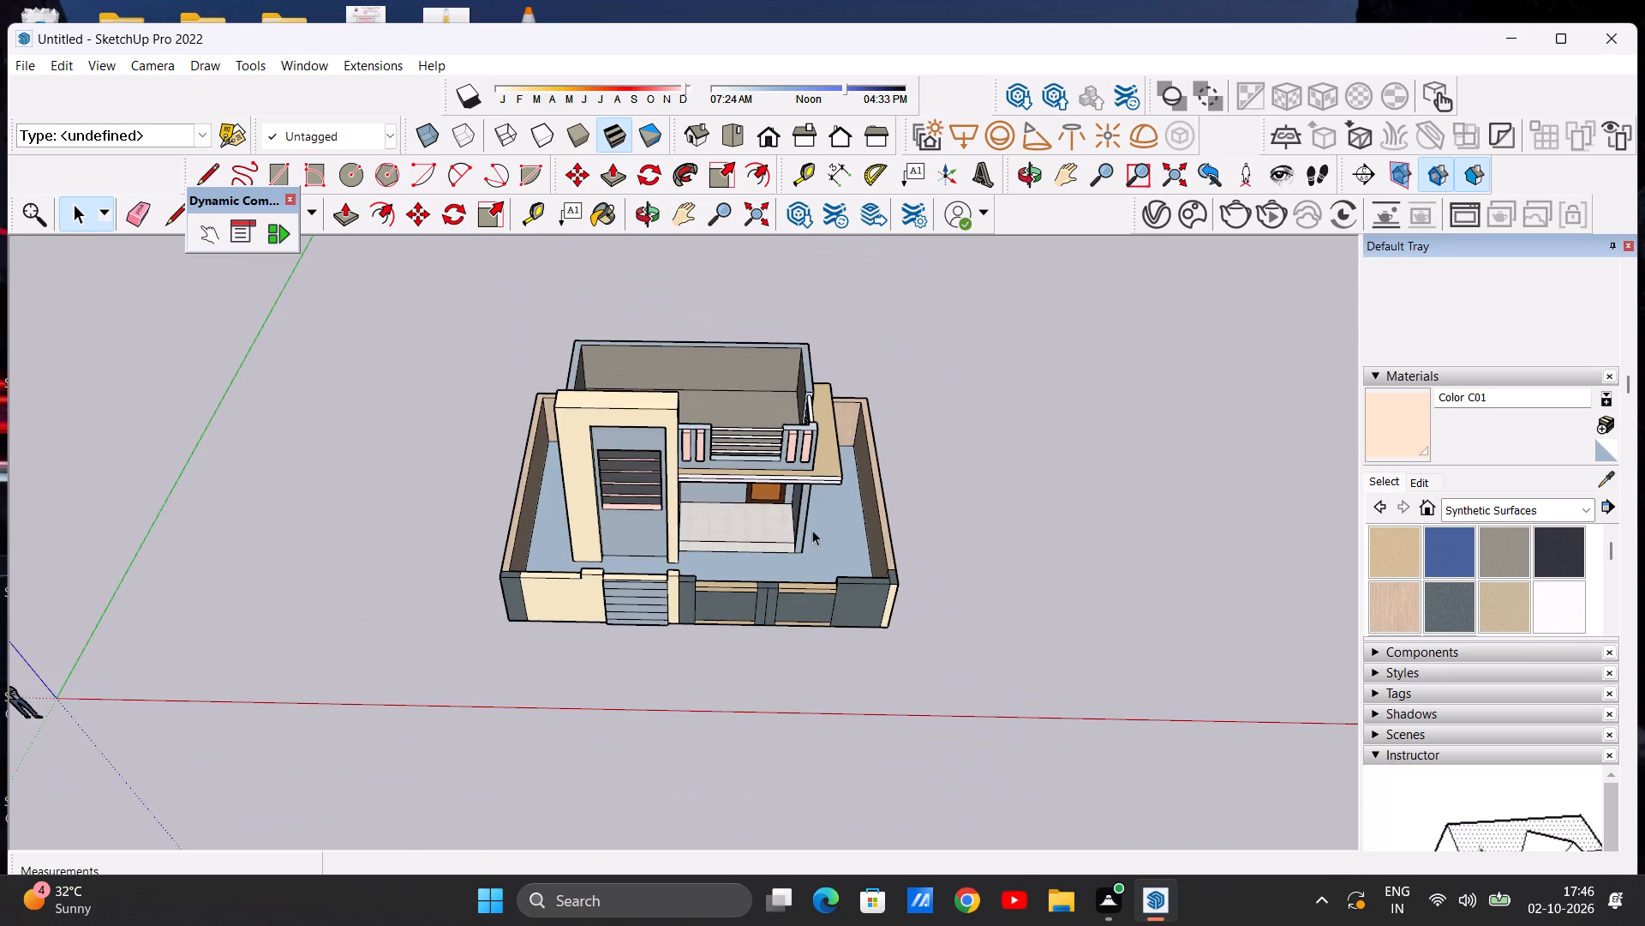
middle_click_drag(812, 530, 766, 646)
scroll(837, 569, "up", 9)
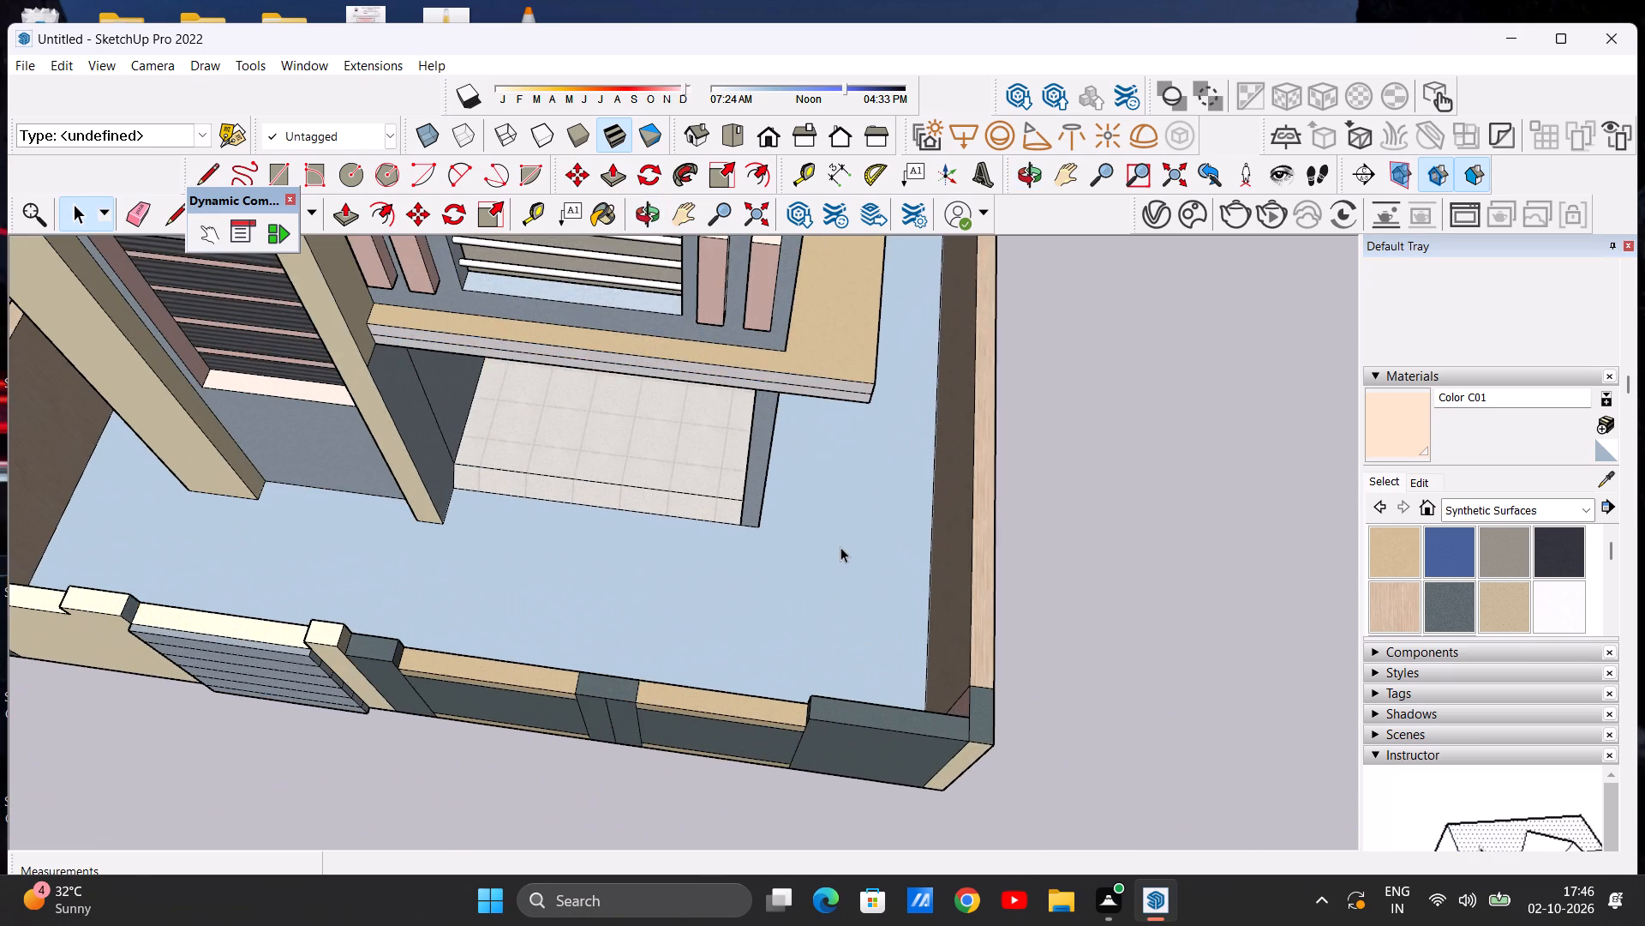
scroll(871, 547, "down", 5)
scroll(833, 573, "up", 3)
scroll(844, 568, "down", 3)
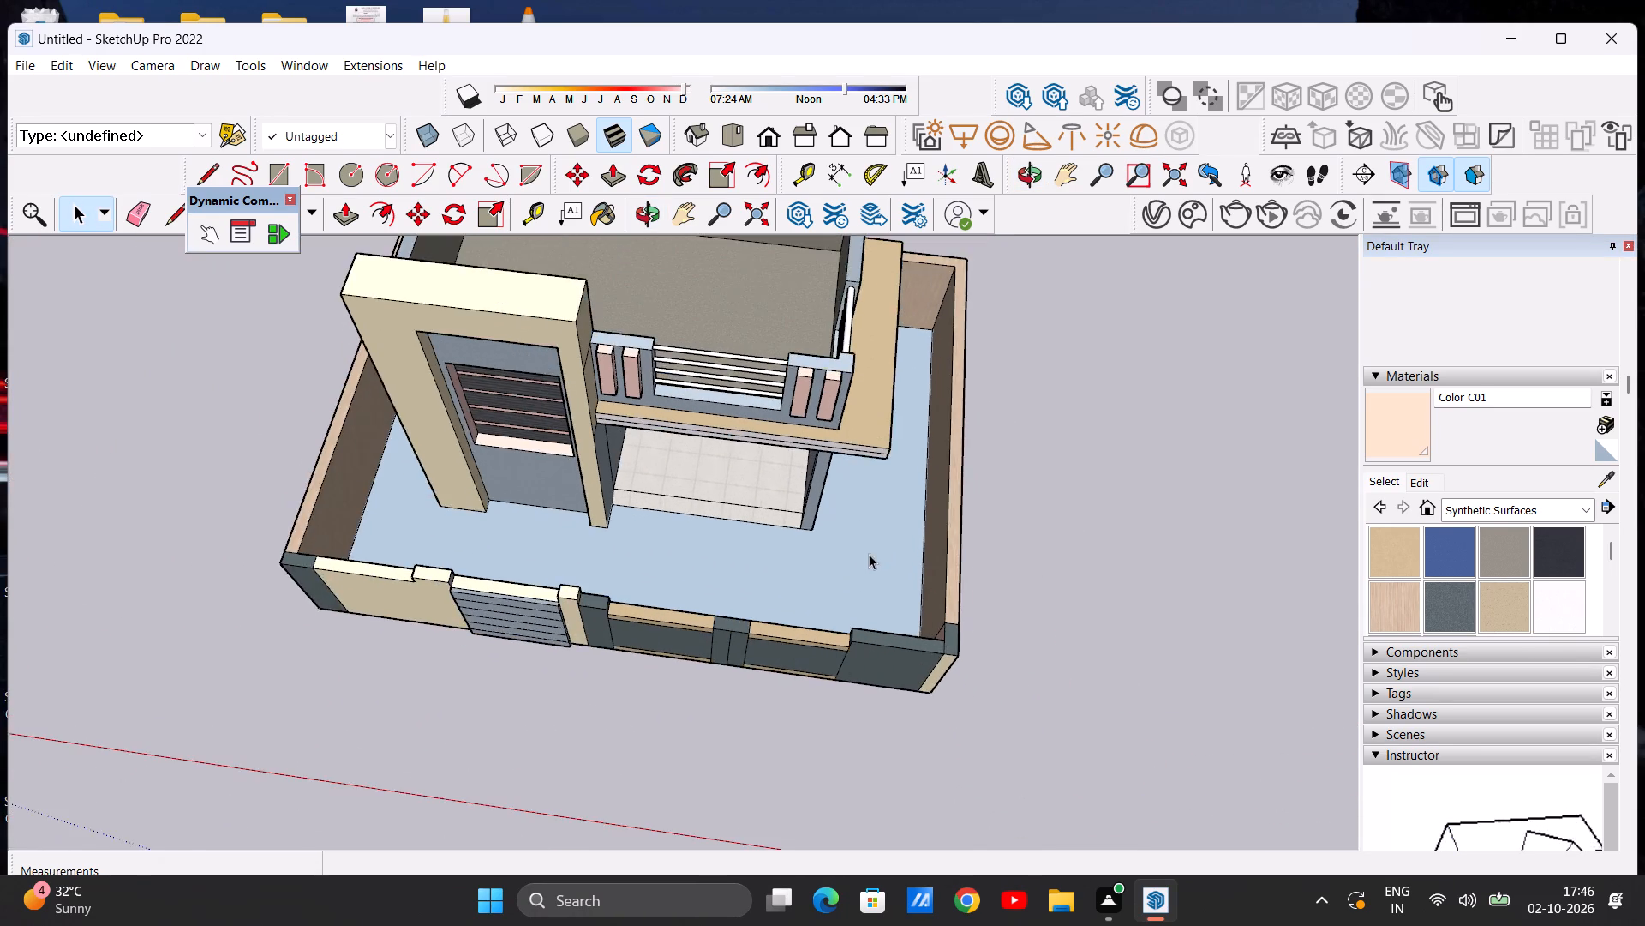
scroll(829, 564, "up", 2)
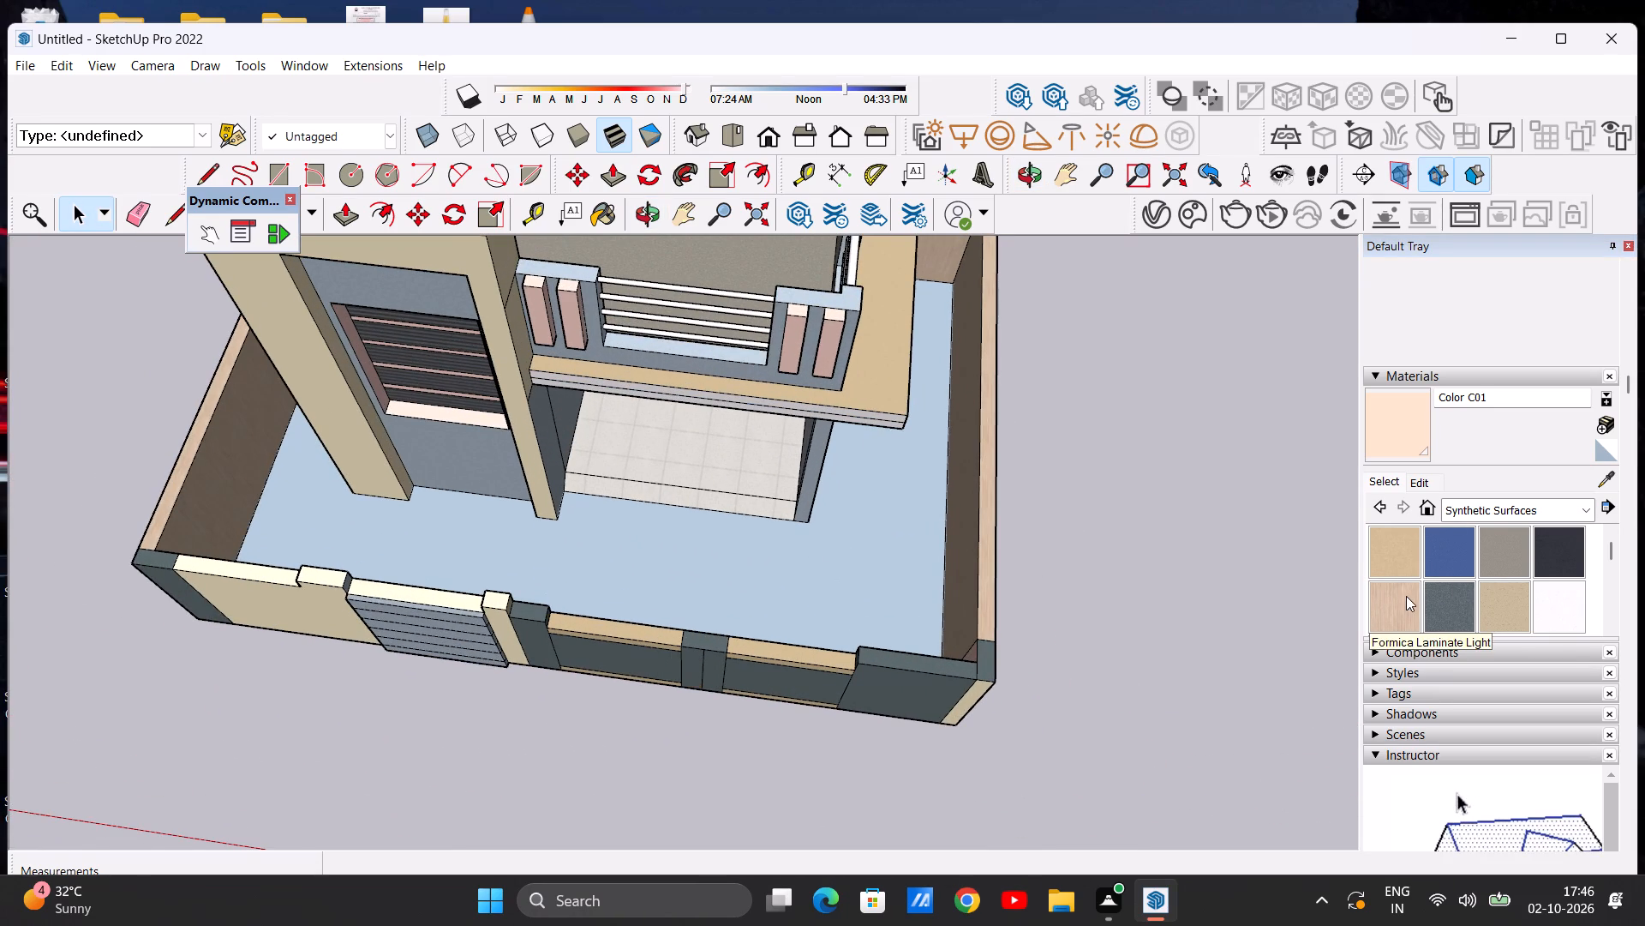
left_click(1406, 596)
left_click(845, 577)
Examine the compound ground's finish against the porch, boundary walls and house from low and high angles.
scroll(896, 573, "down", 3)
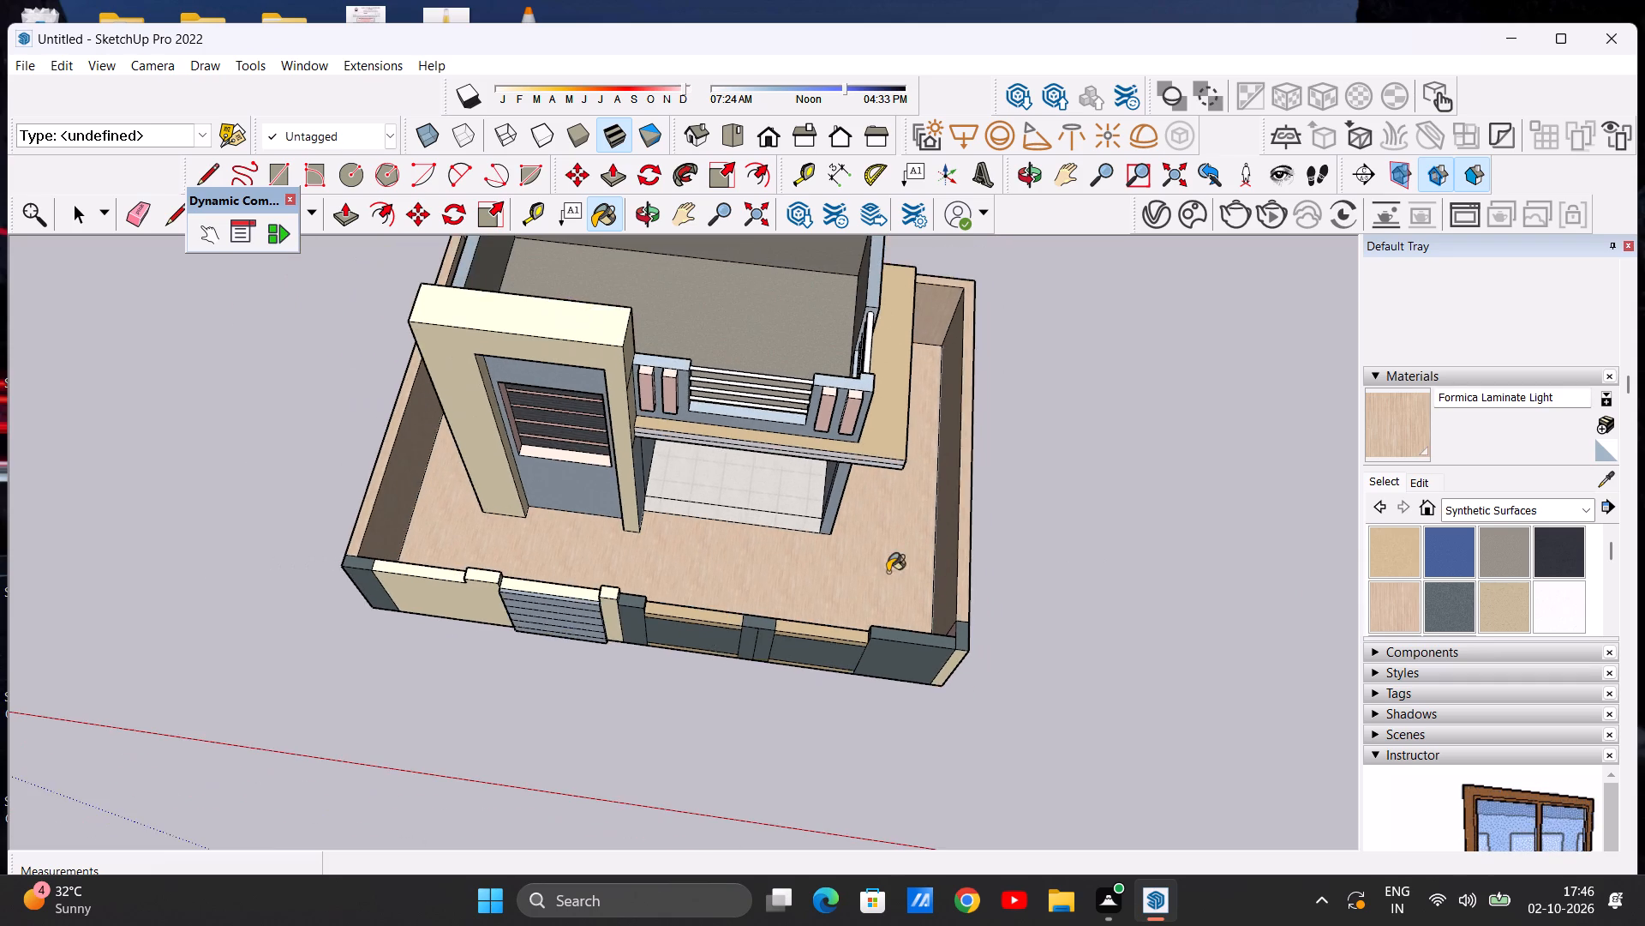
scroll(869, 583, "up", 5)
middle_click(847, 521)
middle_click_drag(874, 582, 912, 480)
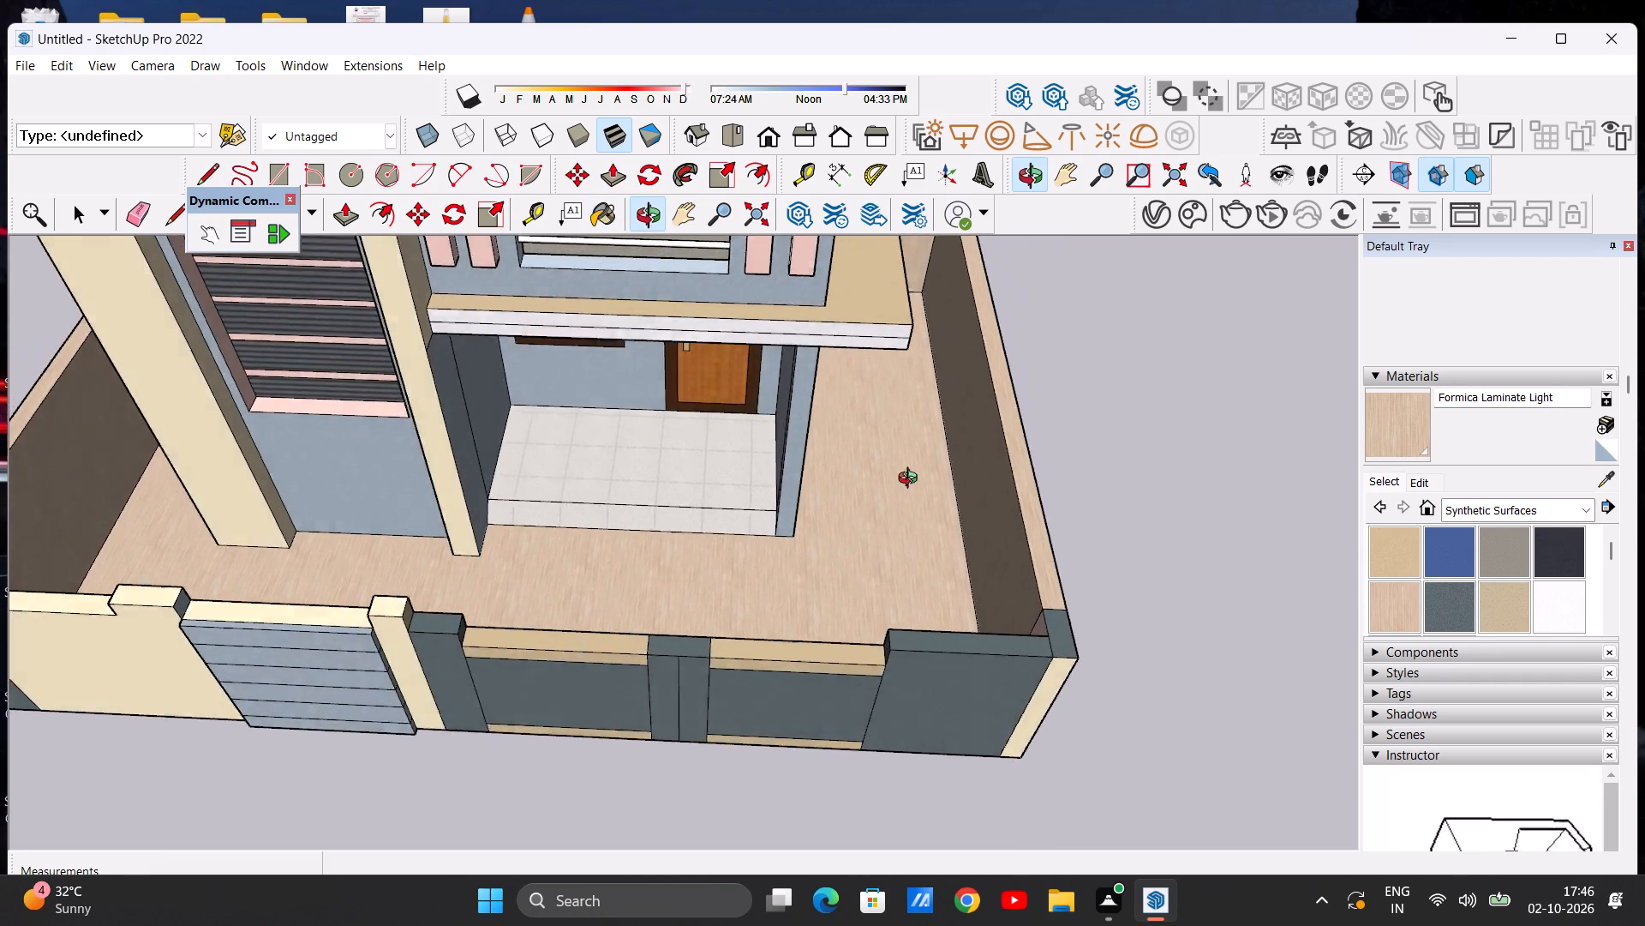
middle_click_drag(912, 480, 937, 334)
scroll(924, 484, "down", 8)
scroll(885, 499, "up", 4)
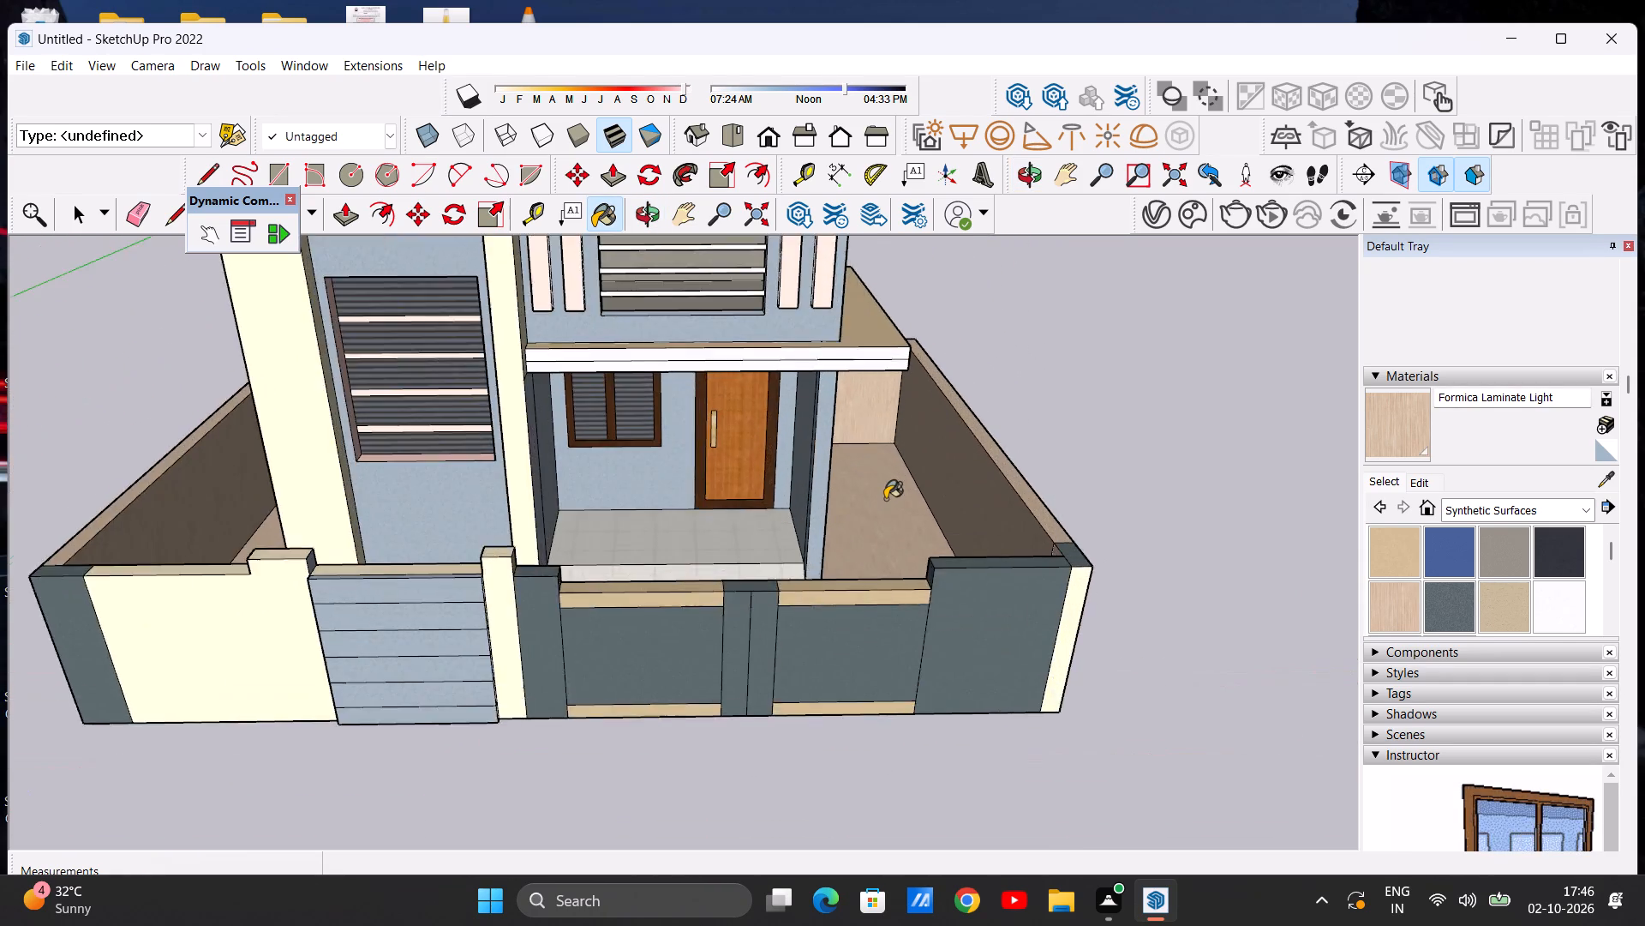
scroll(885, 499, "up", 7)
middle_click_drag(884, 502, 844, 686)
scroll(915, 562, "up", 1)
scroll(925, 534, "down", 10)
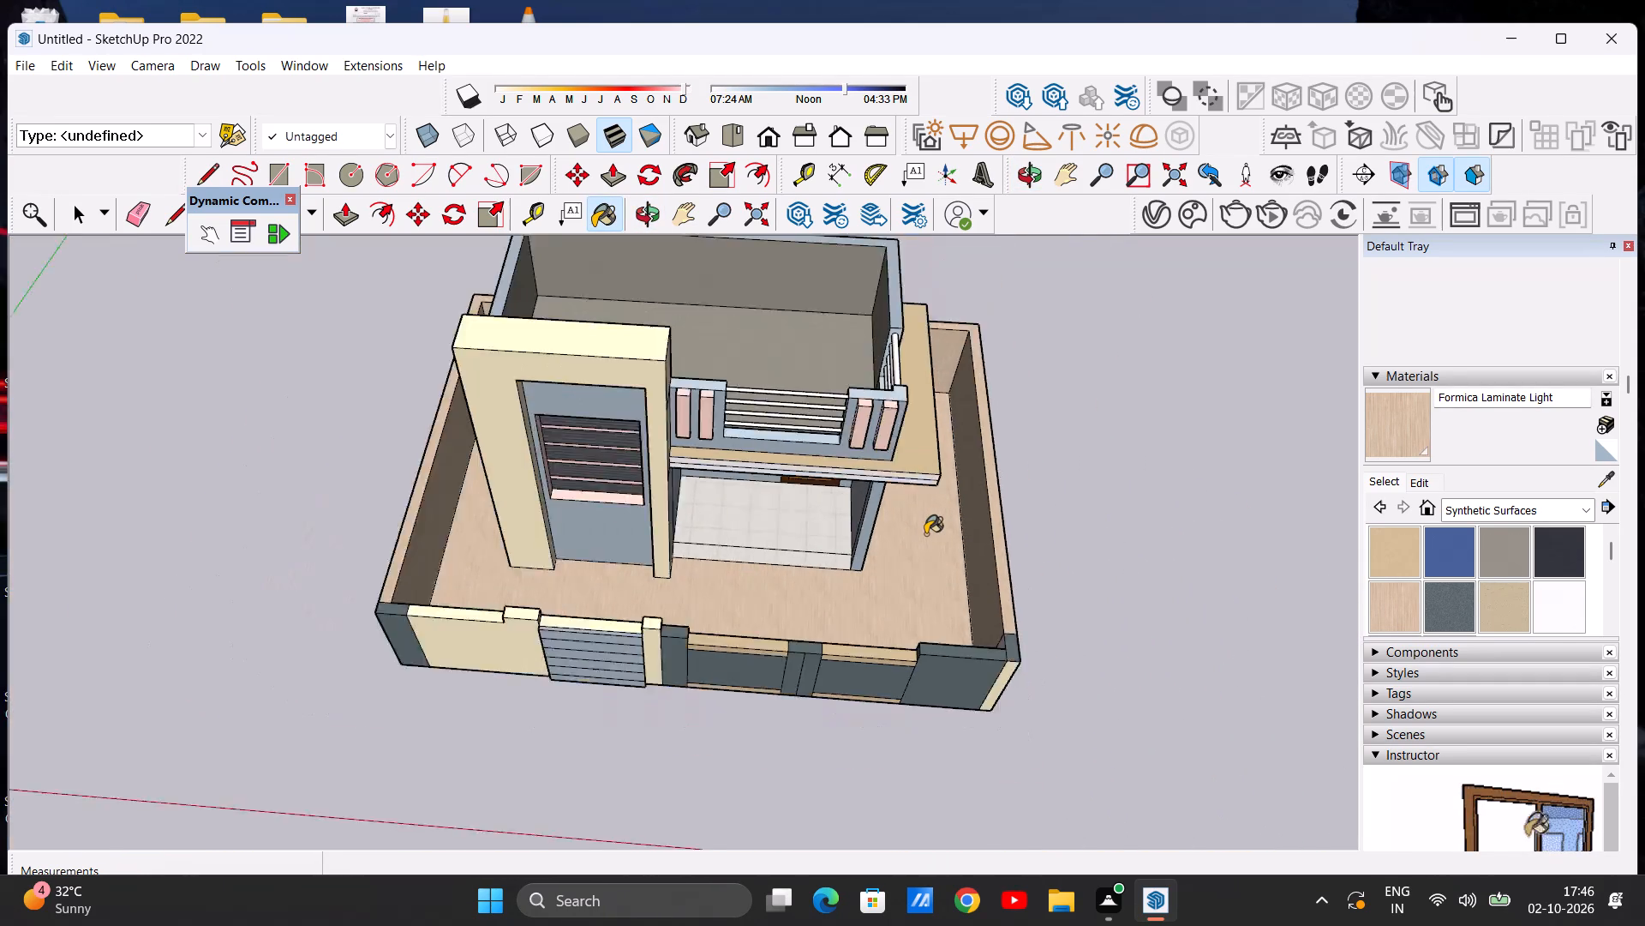
Examine the painted compound ground and the whole house from overhead, from street level and from the front.
scroll(925, 534, "down", 2)
scroll(925, 533, "up", 6)
key("space")
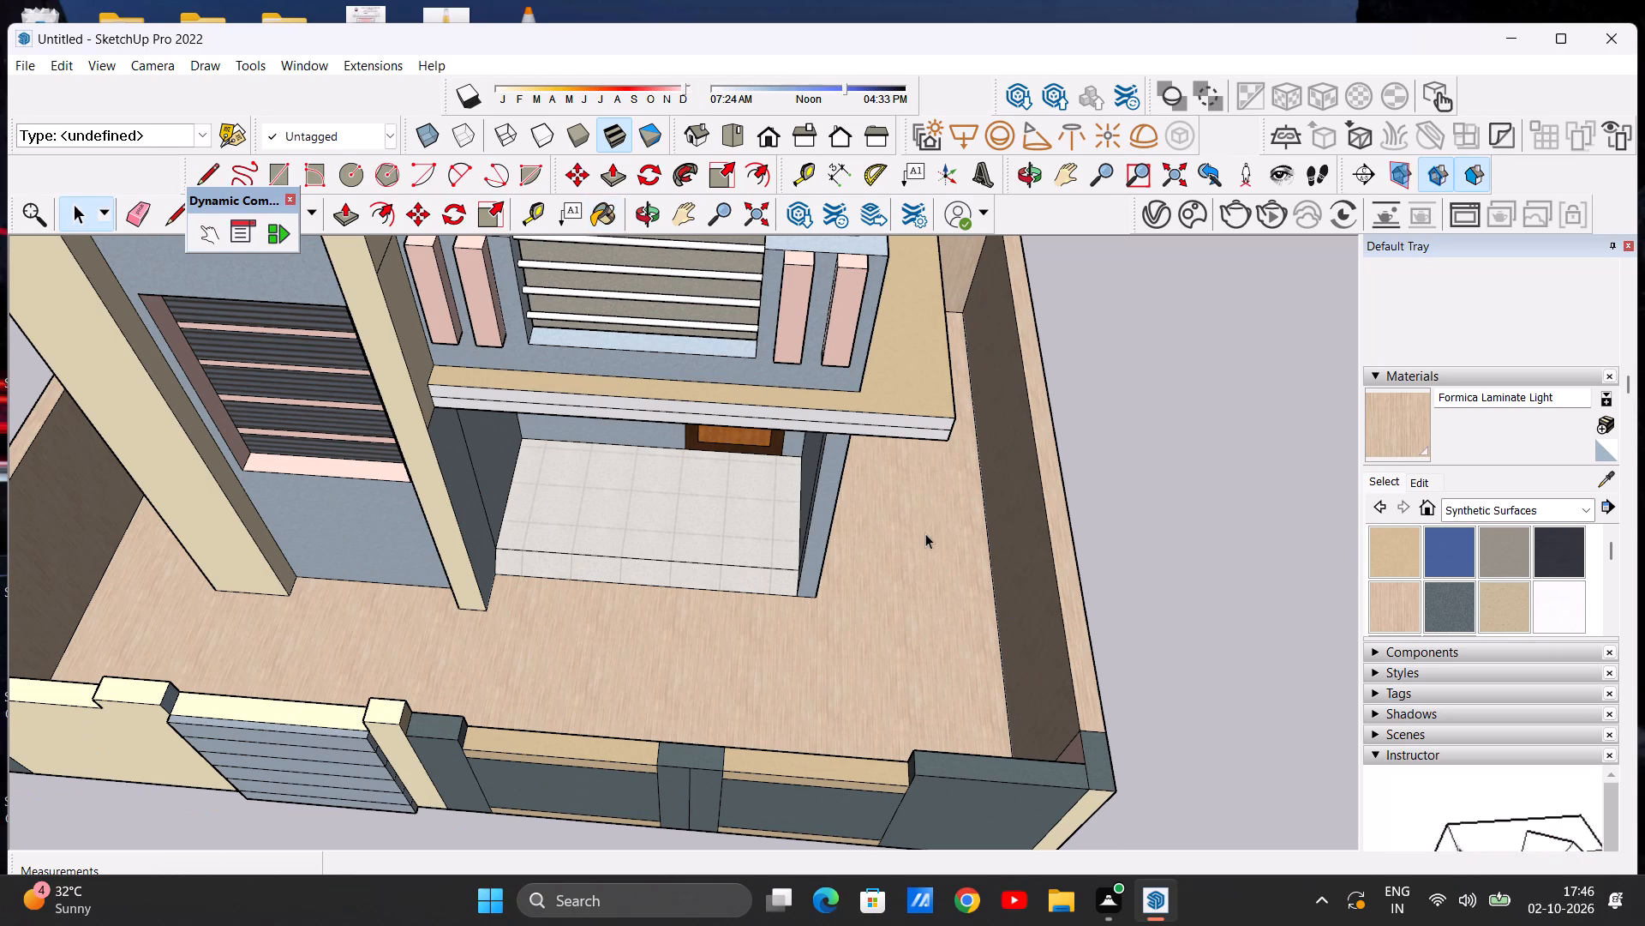
scroll(972, 448, "down", 6)
middle_click_drag(922, 467, 949, 638)
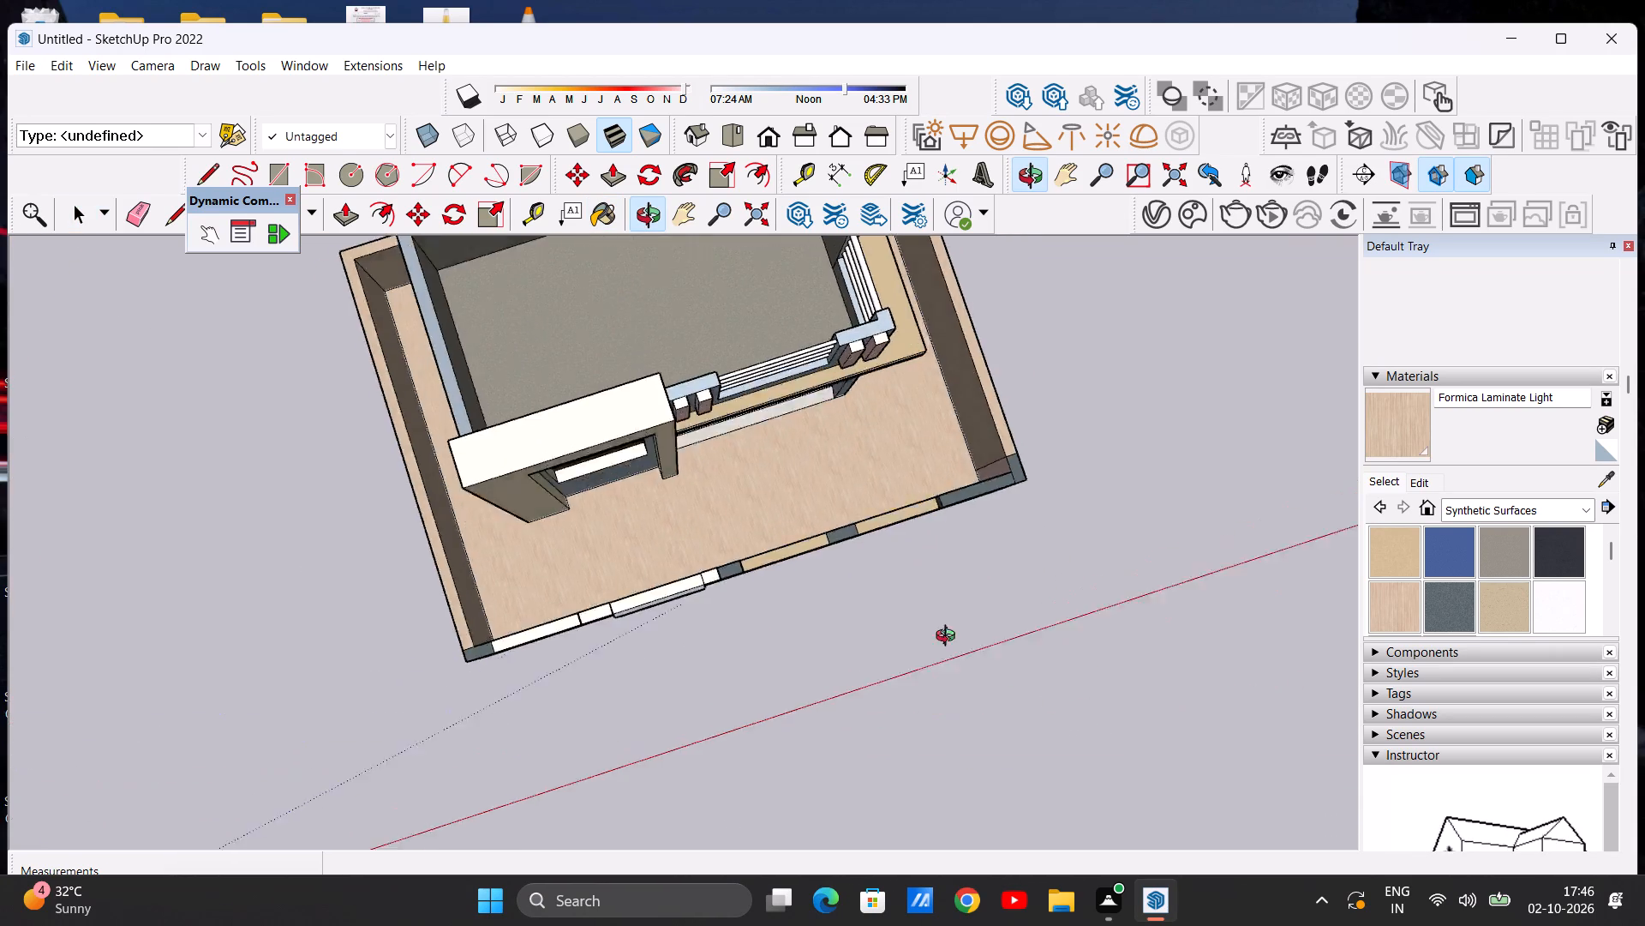
middle_click_drag(949, 638, 903, 286)
middle_click_drag(899, 579, 815, 442)
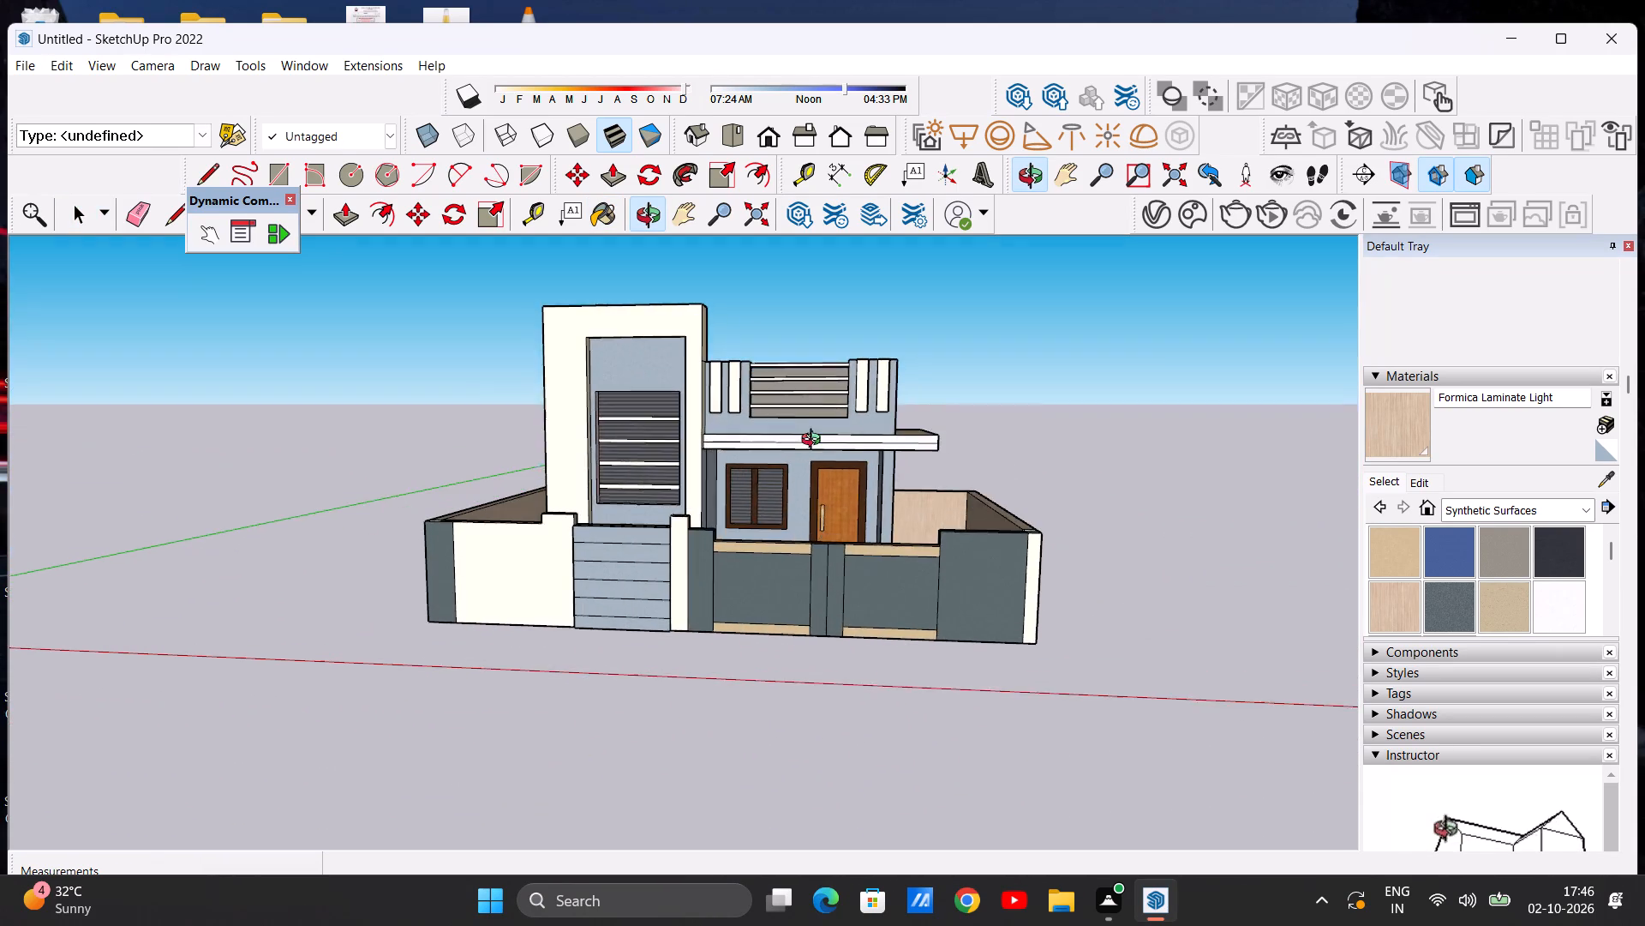
middle_click_drag(815, 442, 813, 442)
scroll(716, 473, "up", 4)
middle_click_drag(702, 491, 748, 648)
scroll(748, 648, "up", 1)
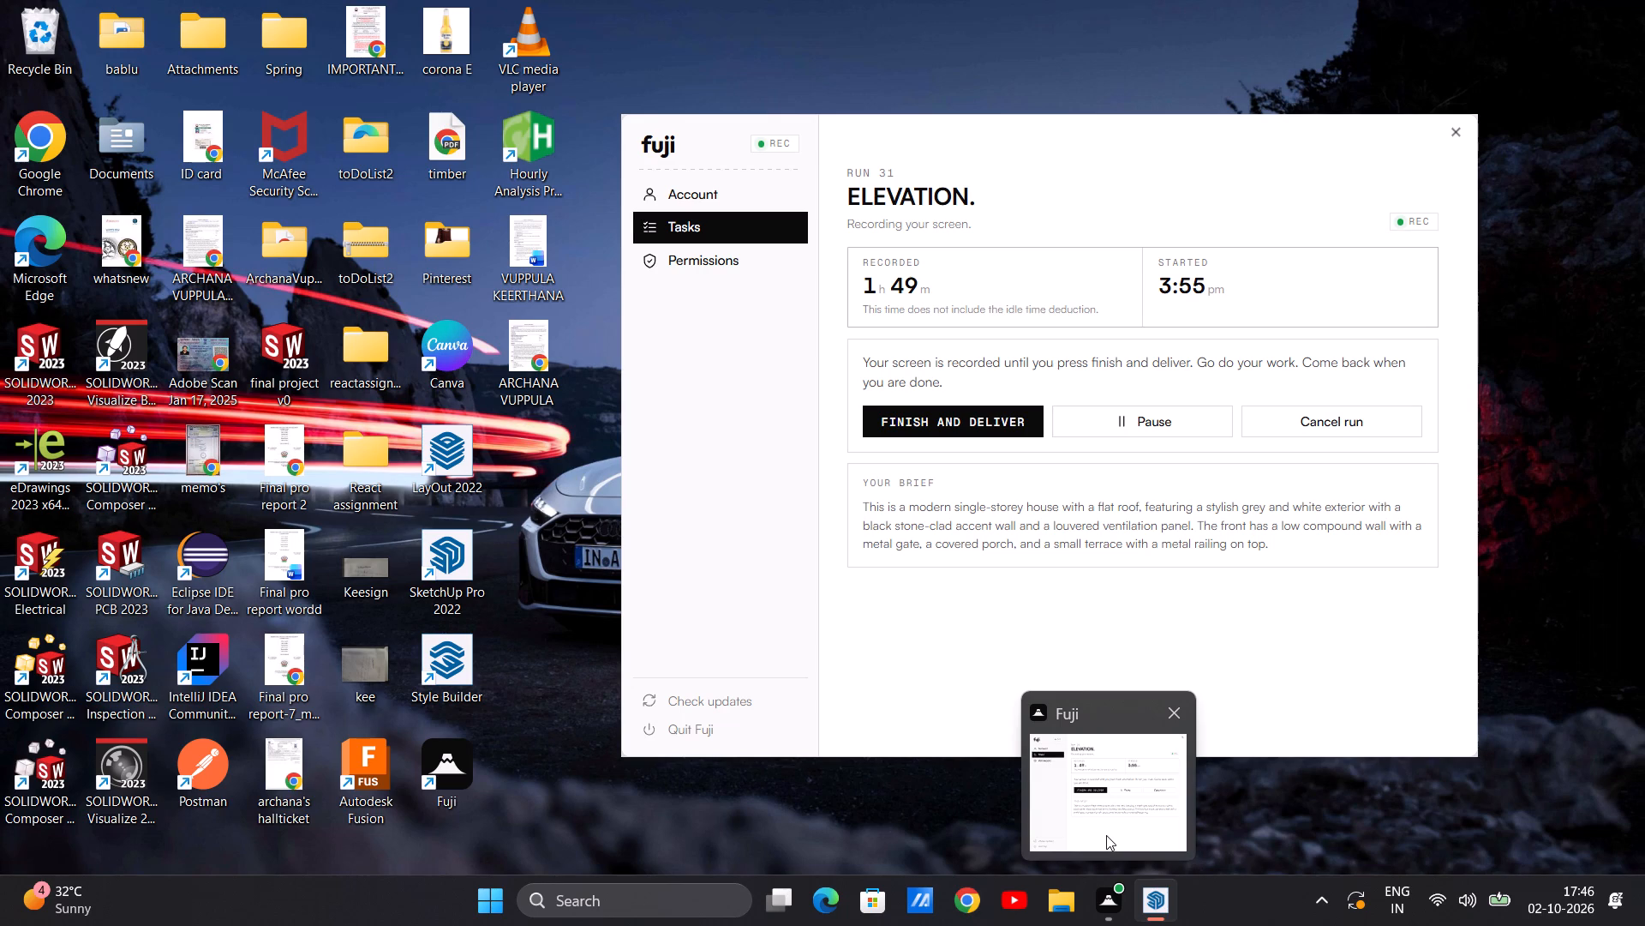
left_click(1126, 807)
Examine the front elevation at several distances and heights, including the compound wall, slab underside, and porch window and door.
scroll(822, 433, "down", 3)
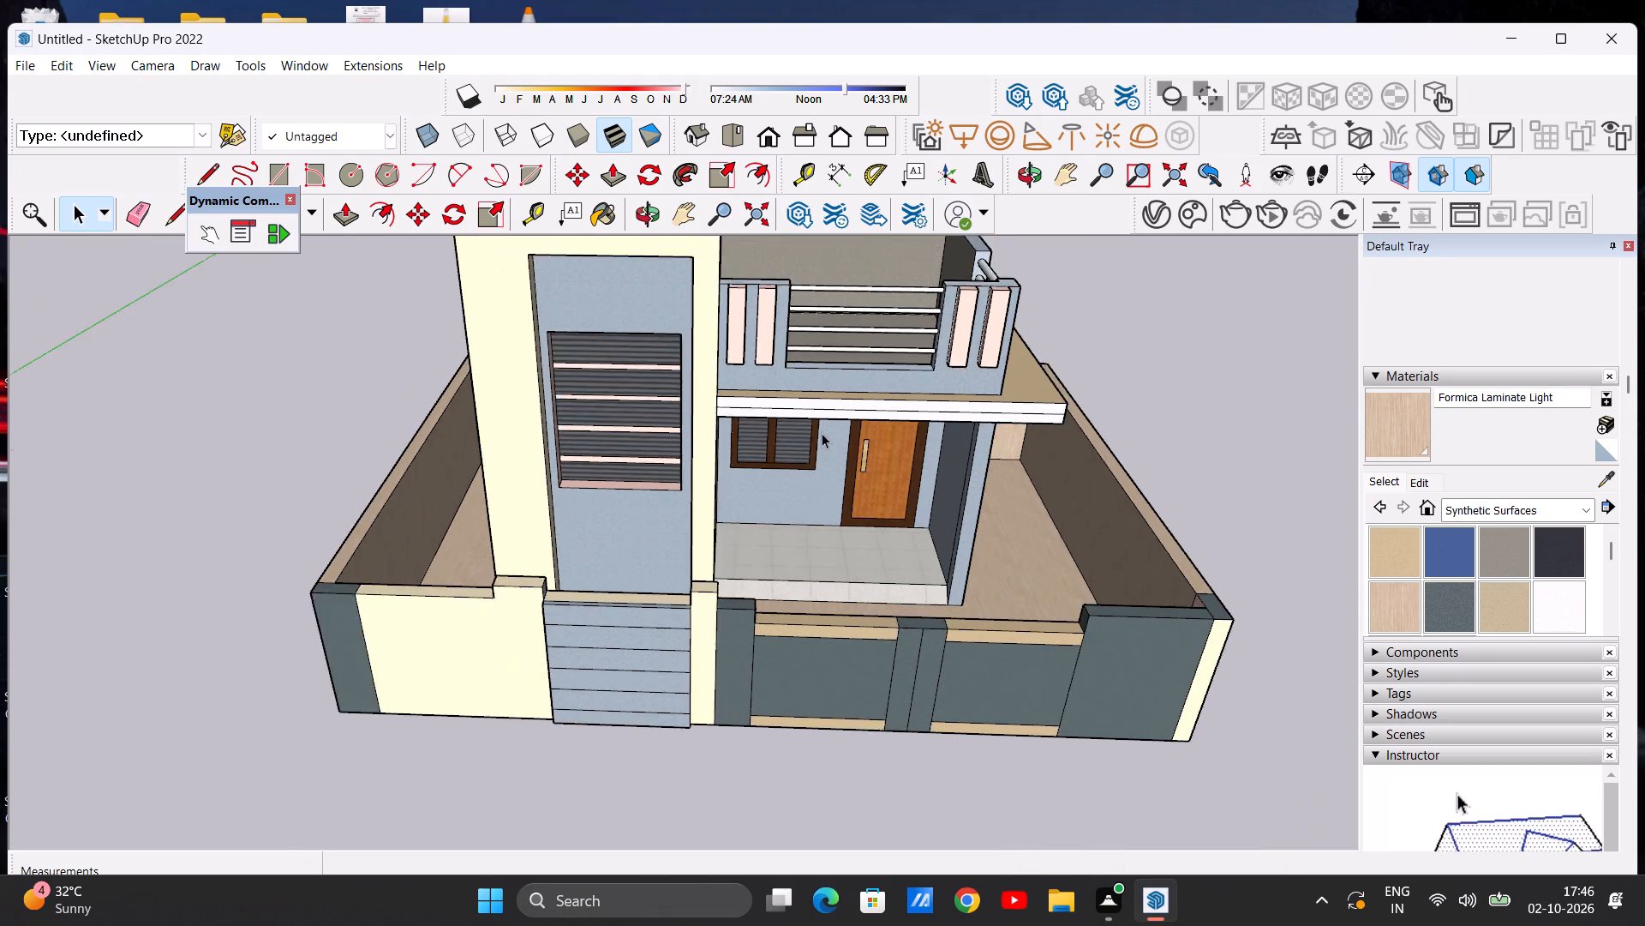
scroll(822, 433, "down", 2)
scroll(828, 447, "up", 5)
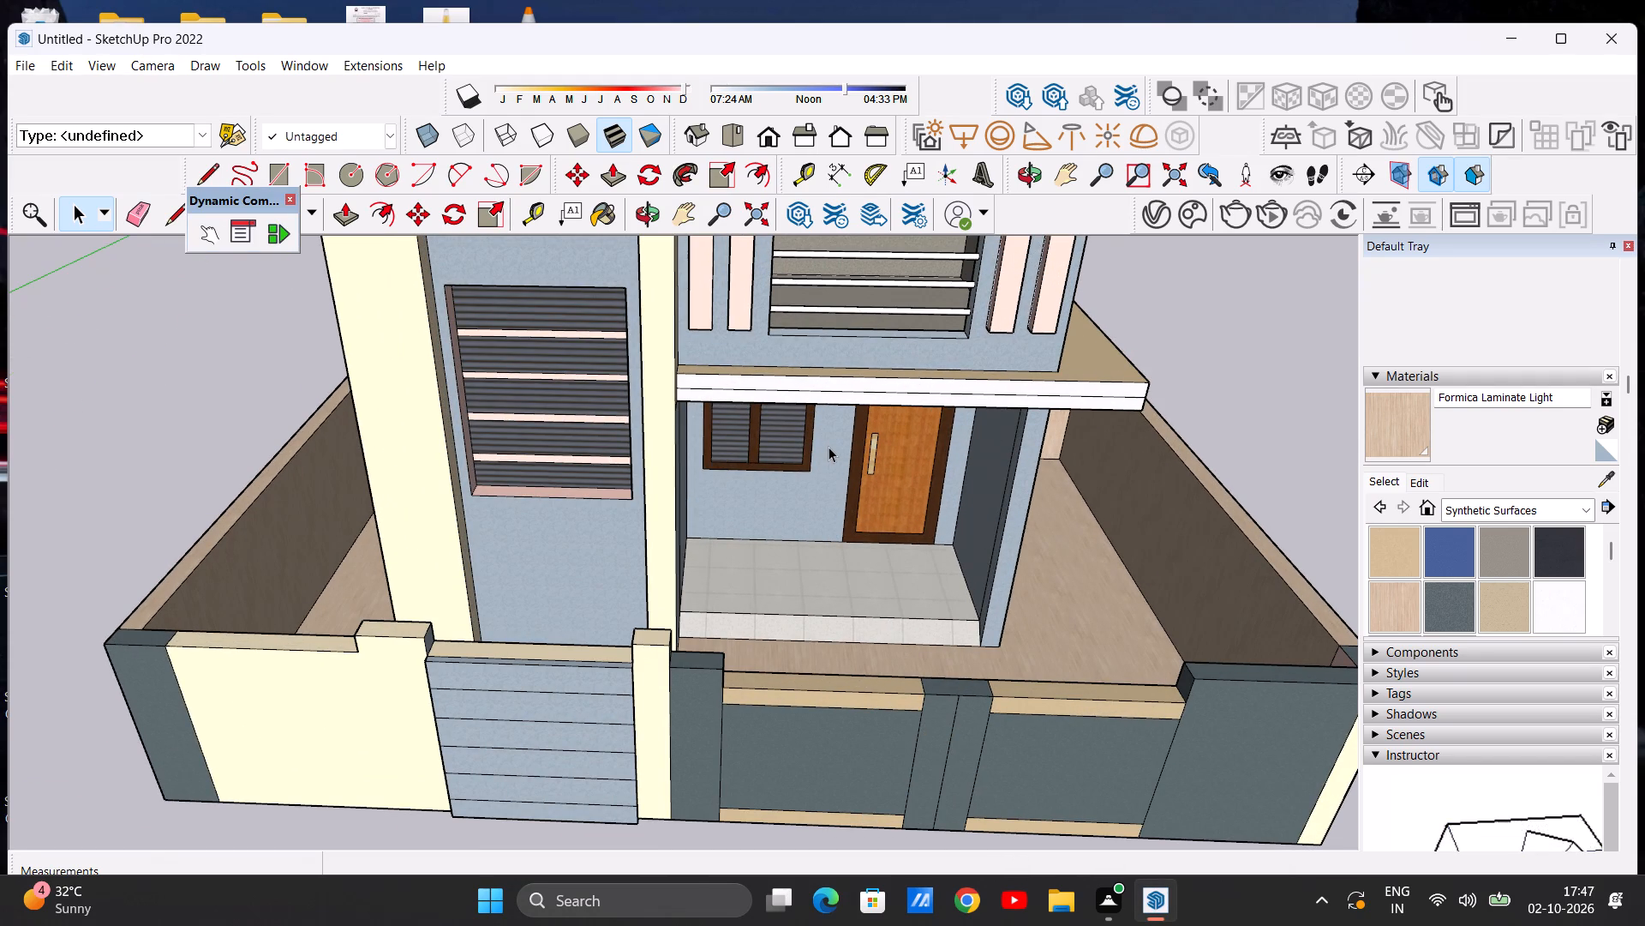
scroll(828, 447, "down", 9)
middle_click_drag(827, 466, 808, 356)
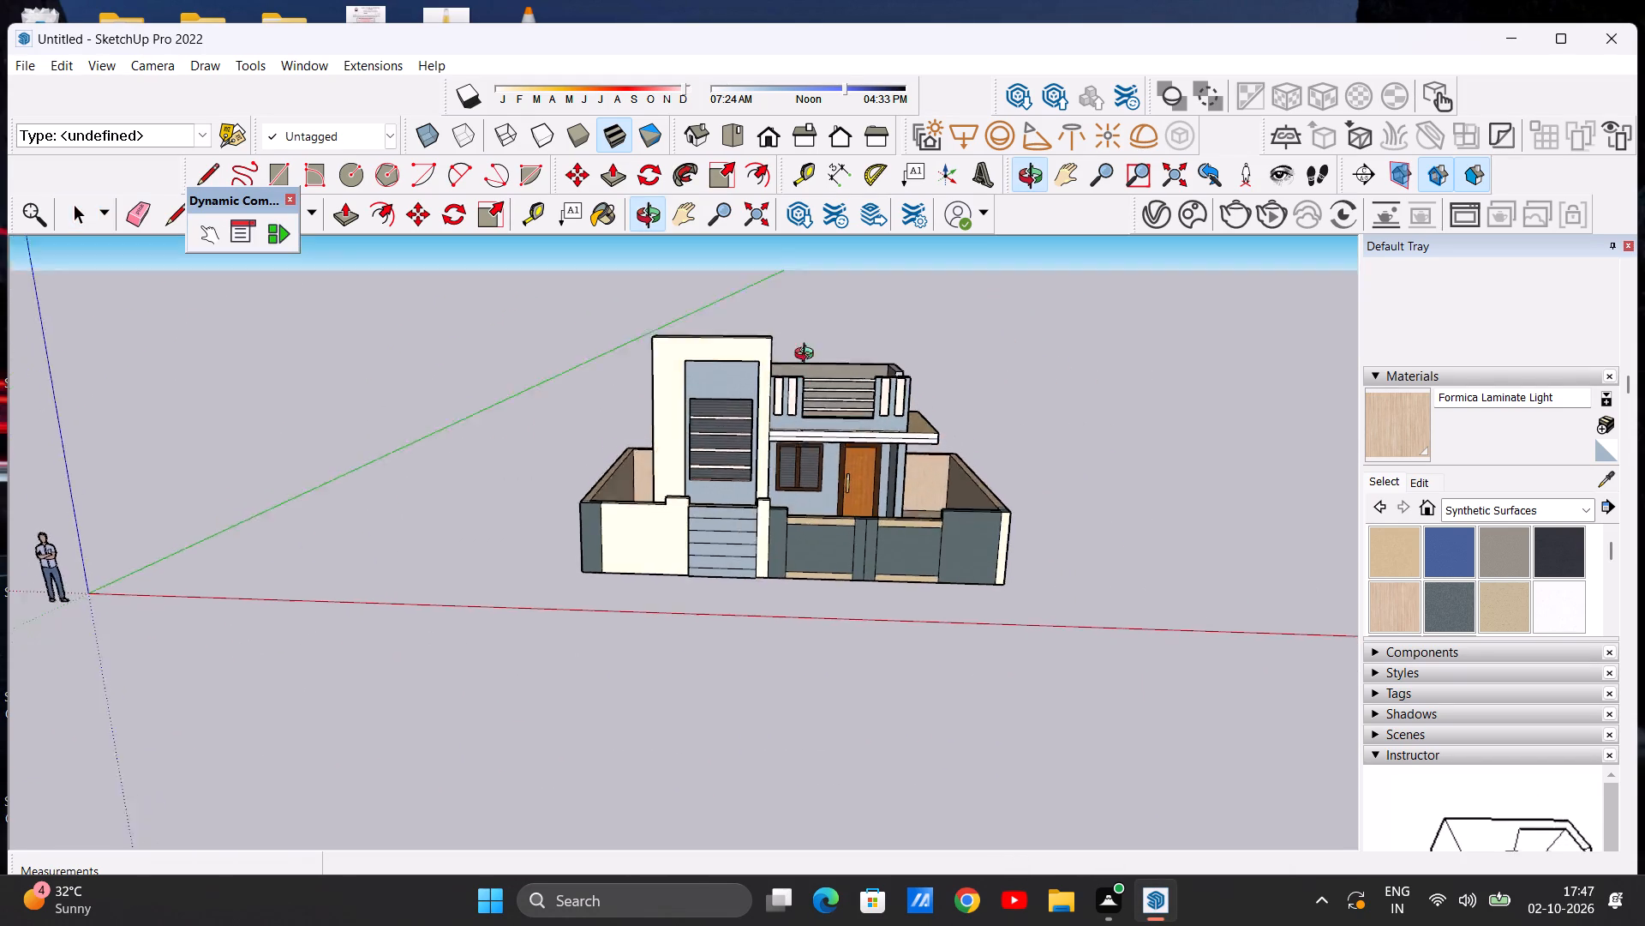
middle_click_drag(808, 356, 811, 303)
scroll(858, 502, "up", 7)
middle_click_drag(812, 502, 812, 424)
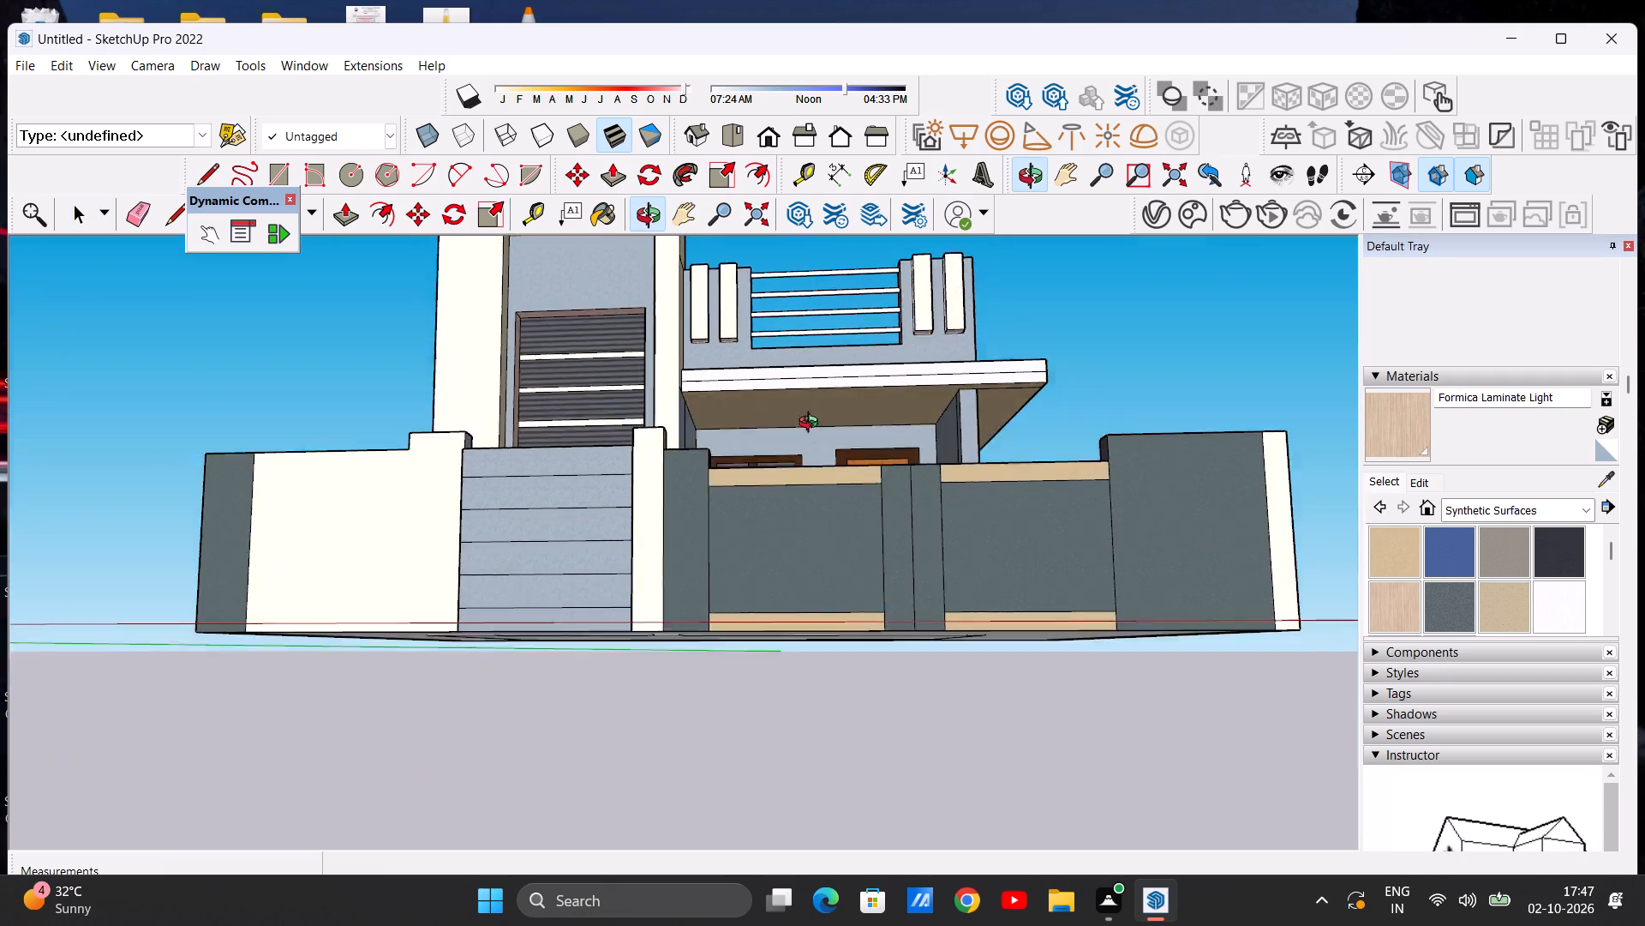
middle_click_drag(812, 424, 827, 553)
scroll(838, 488, "up", 8)
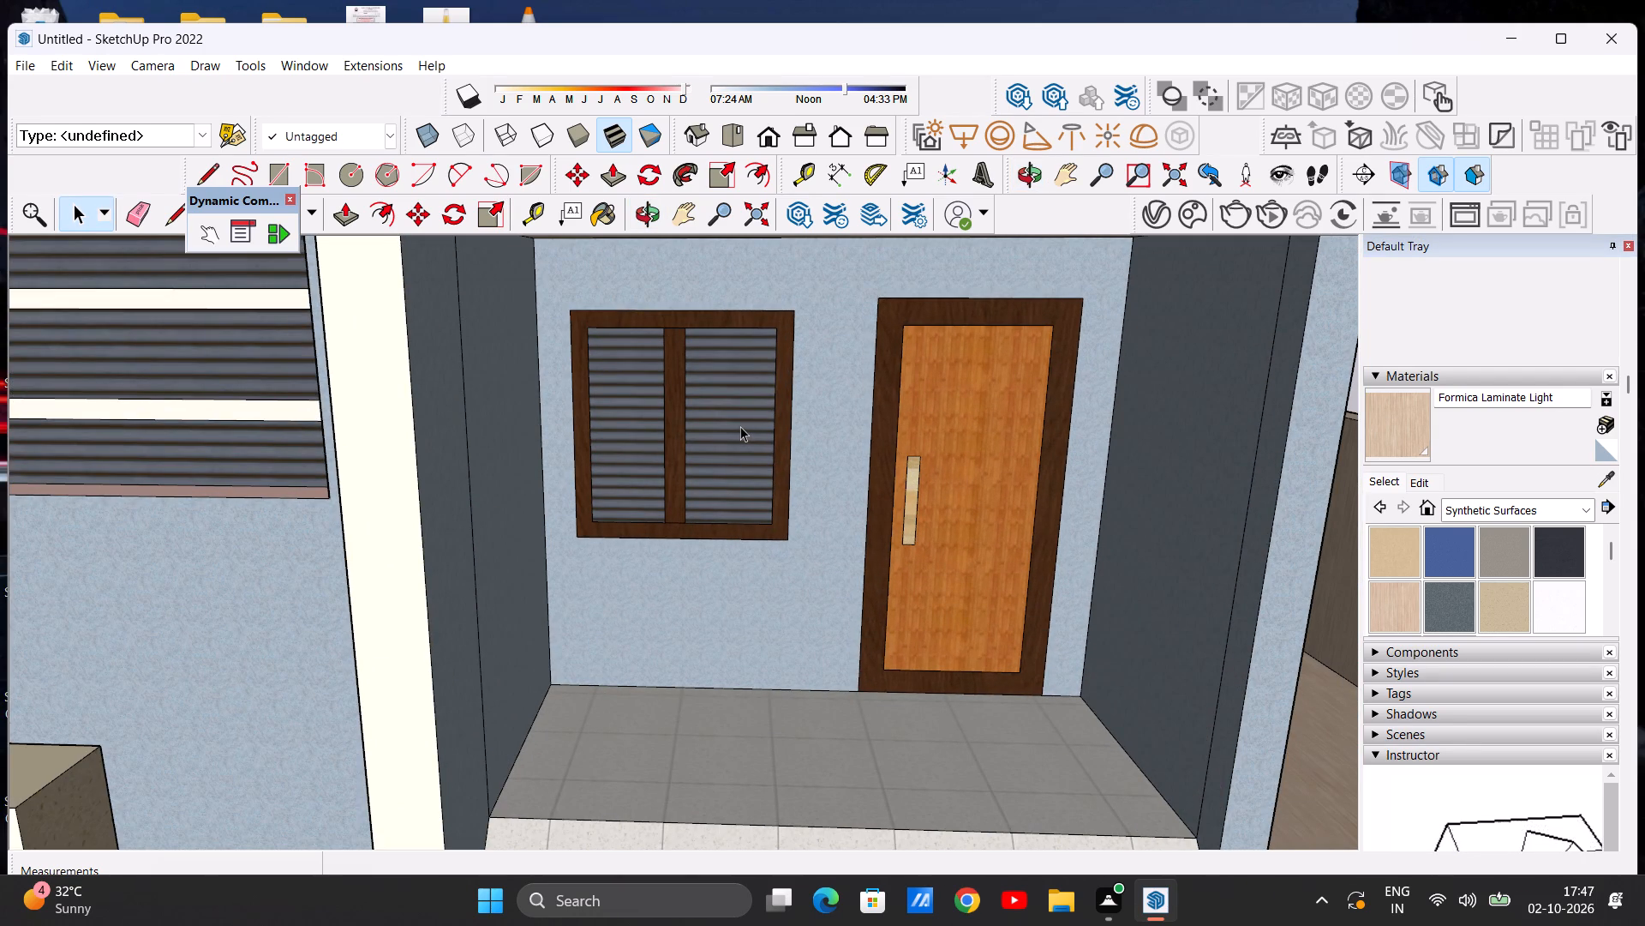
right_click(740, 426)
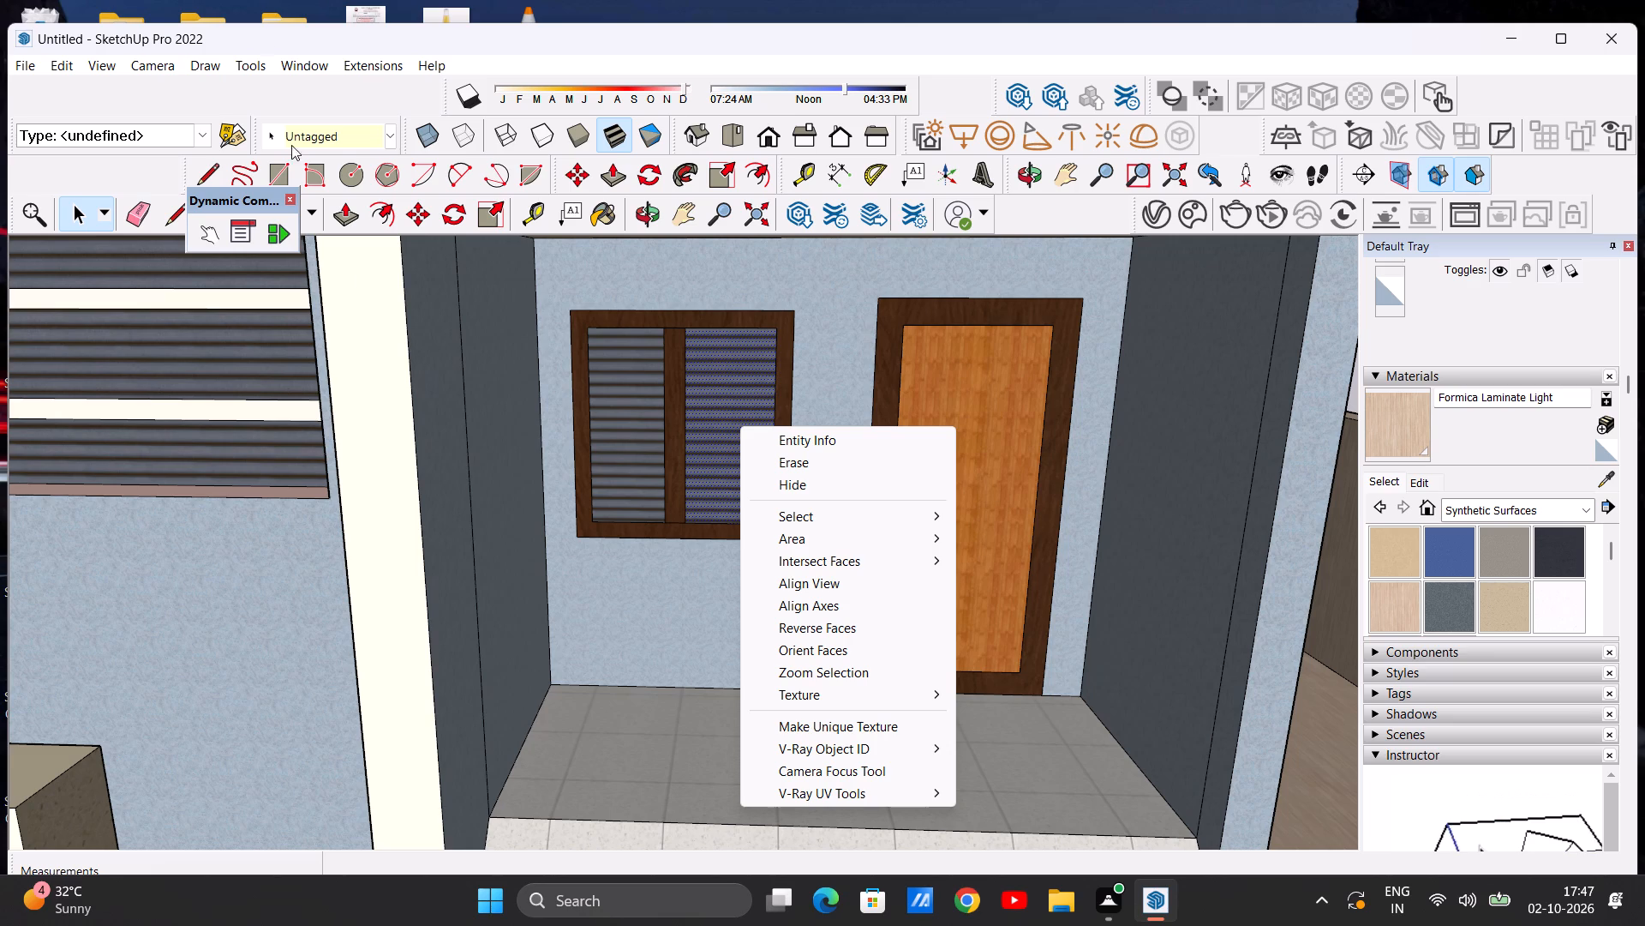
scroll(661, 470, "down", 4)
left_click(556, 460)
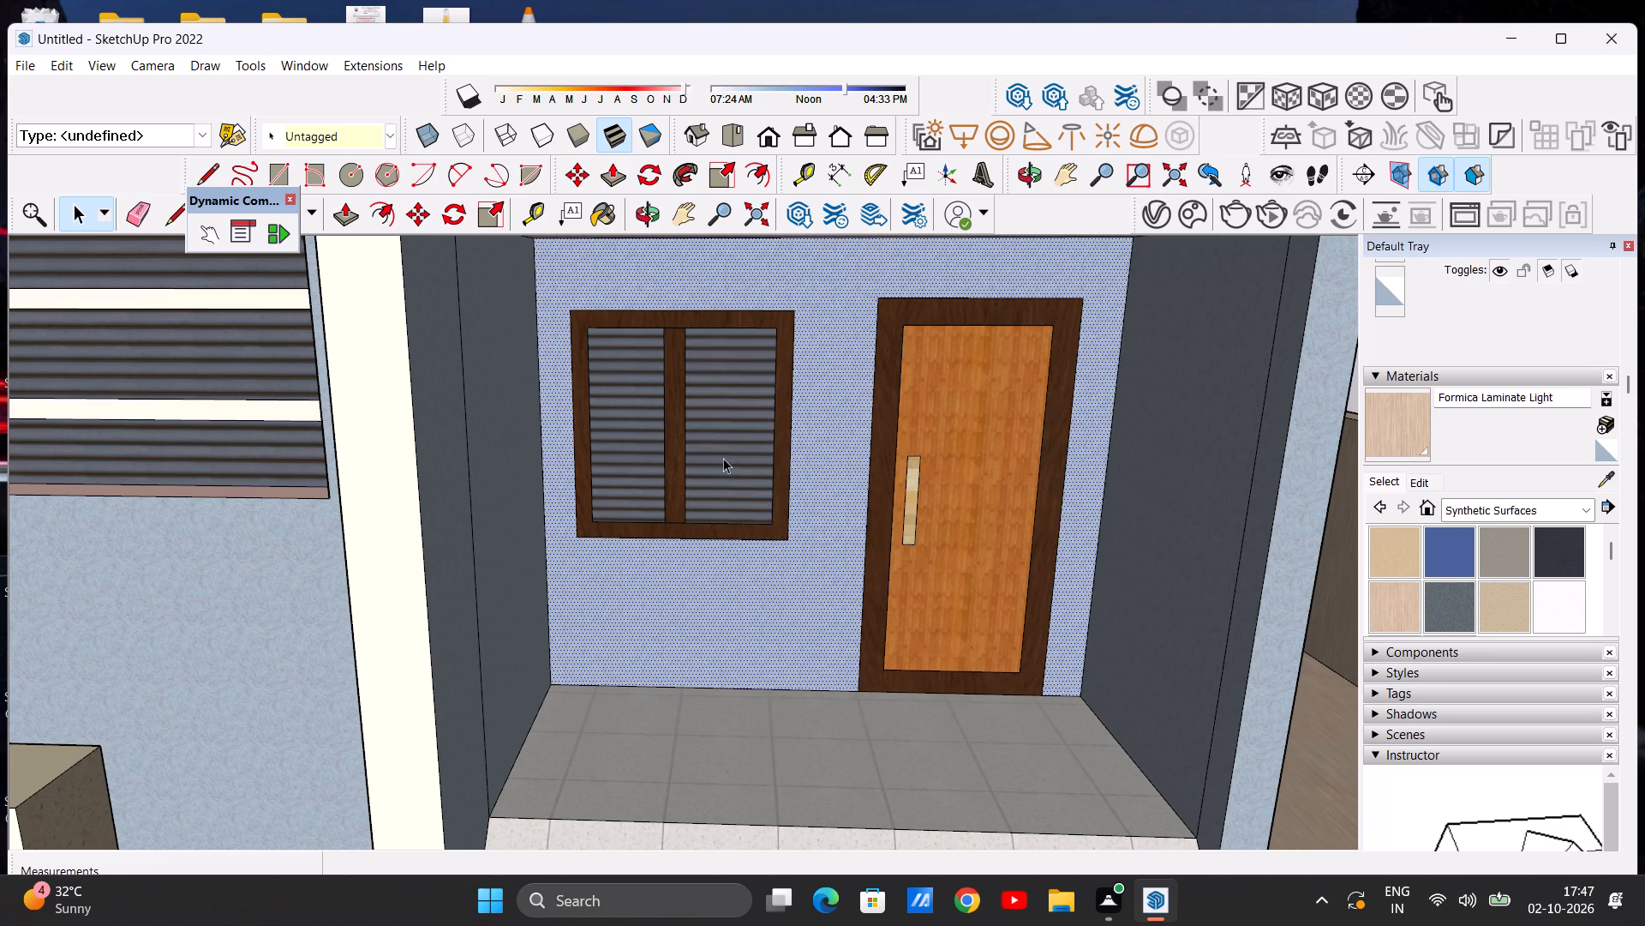
Examine the porch wall, window, door and floor, and the balcony railing above them.
scroll(726, 460, "down", 18)
scroll(714, 456, "up", 19)
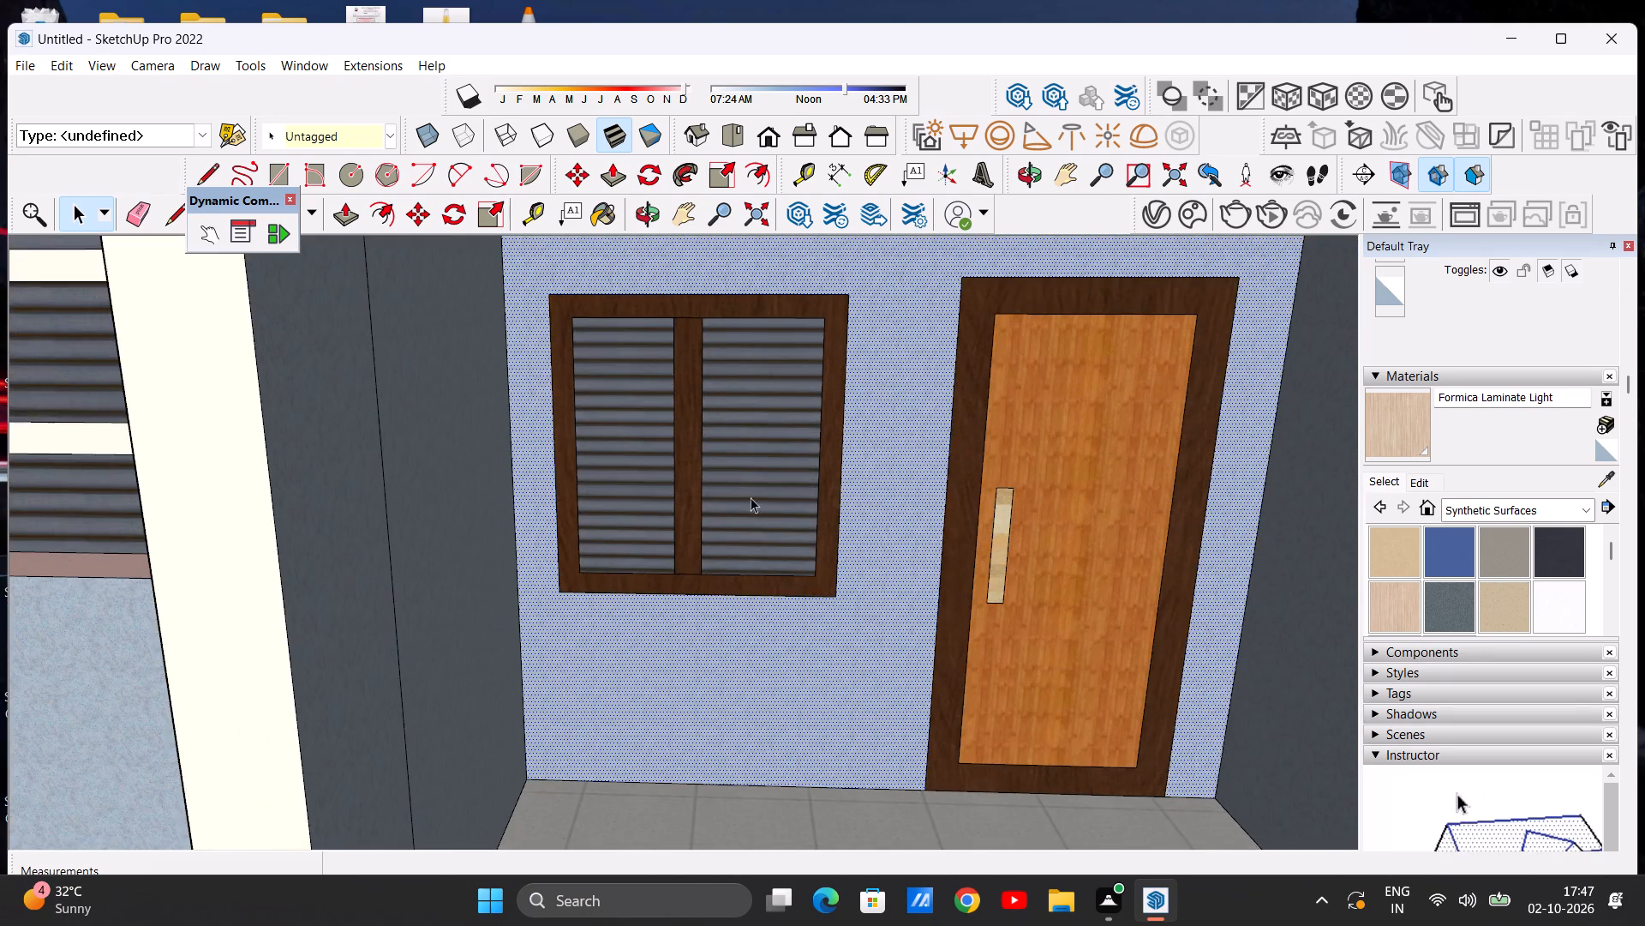
middle_click_drag(751, 497, 757, 450)
scroll(725, 543, "down", 16)
scroll(784, 532, "up", 6)
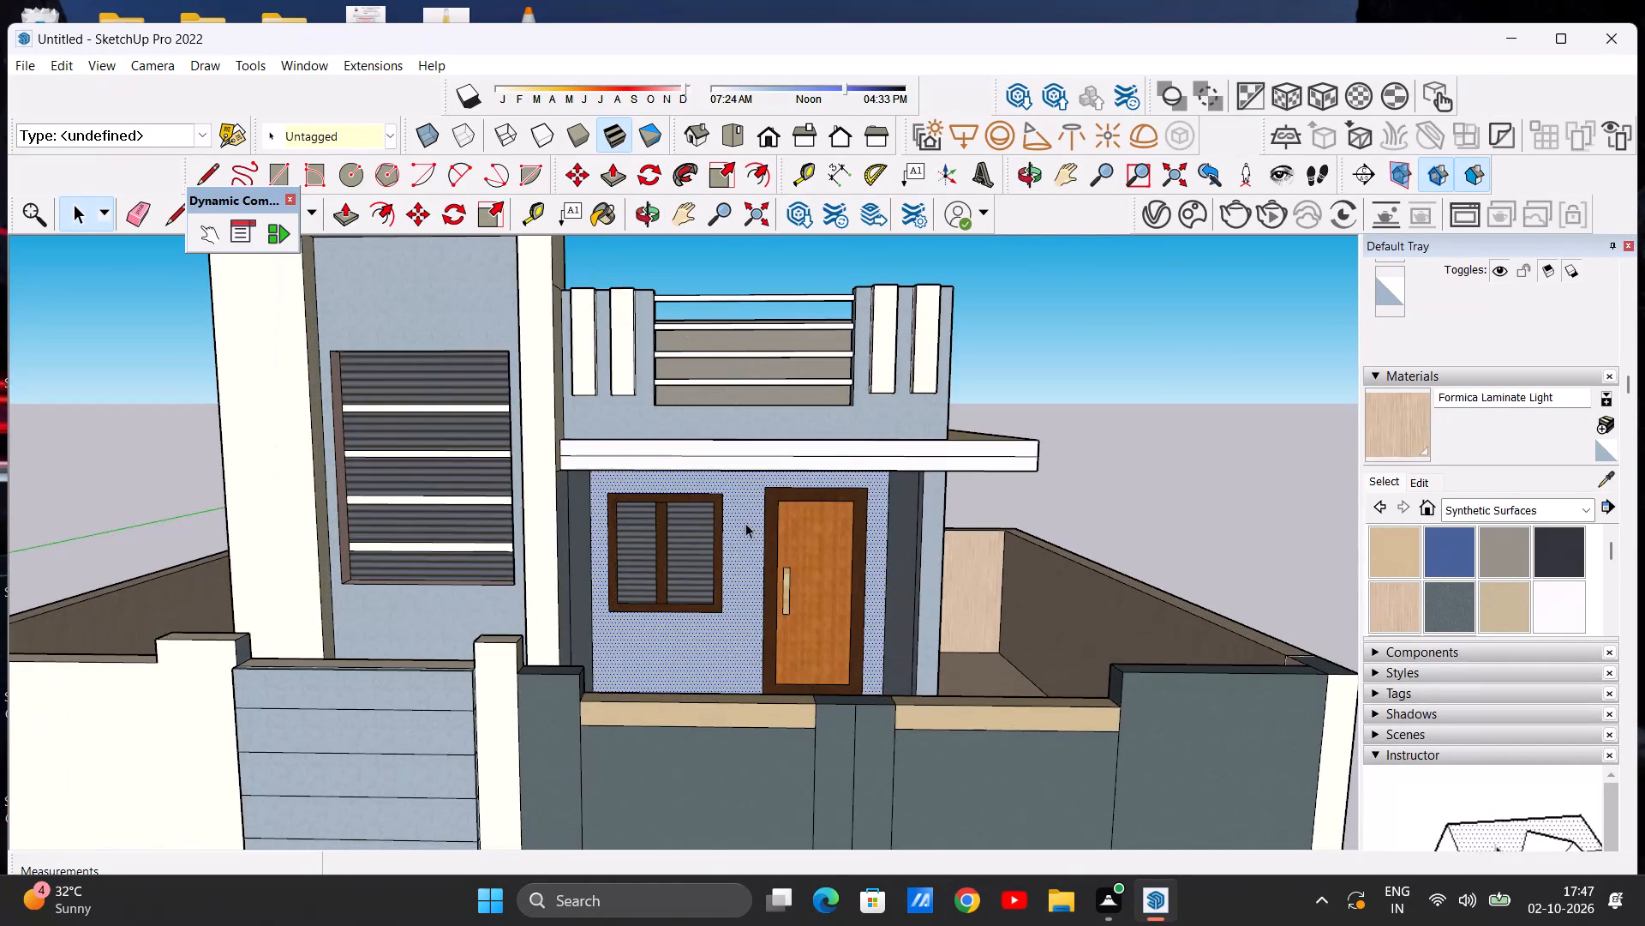
middle_click_drag(763, 522, 786, 638)
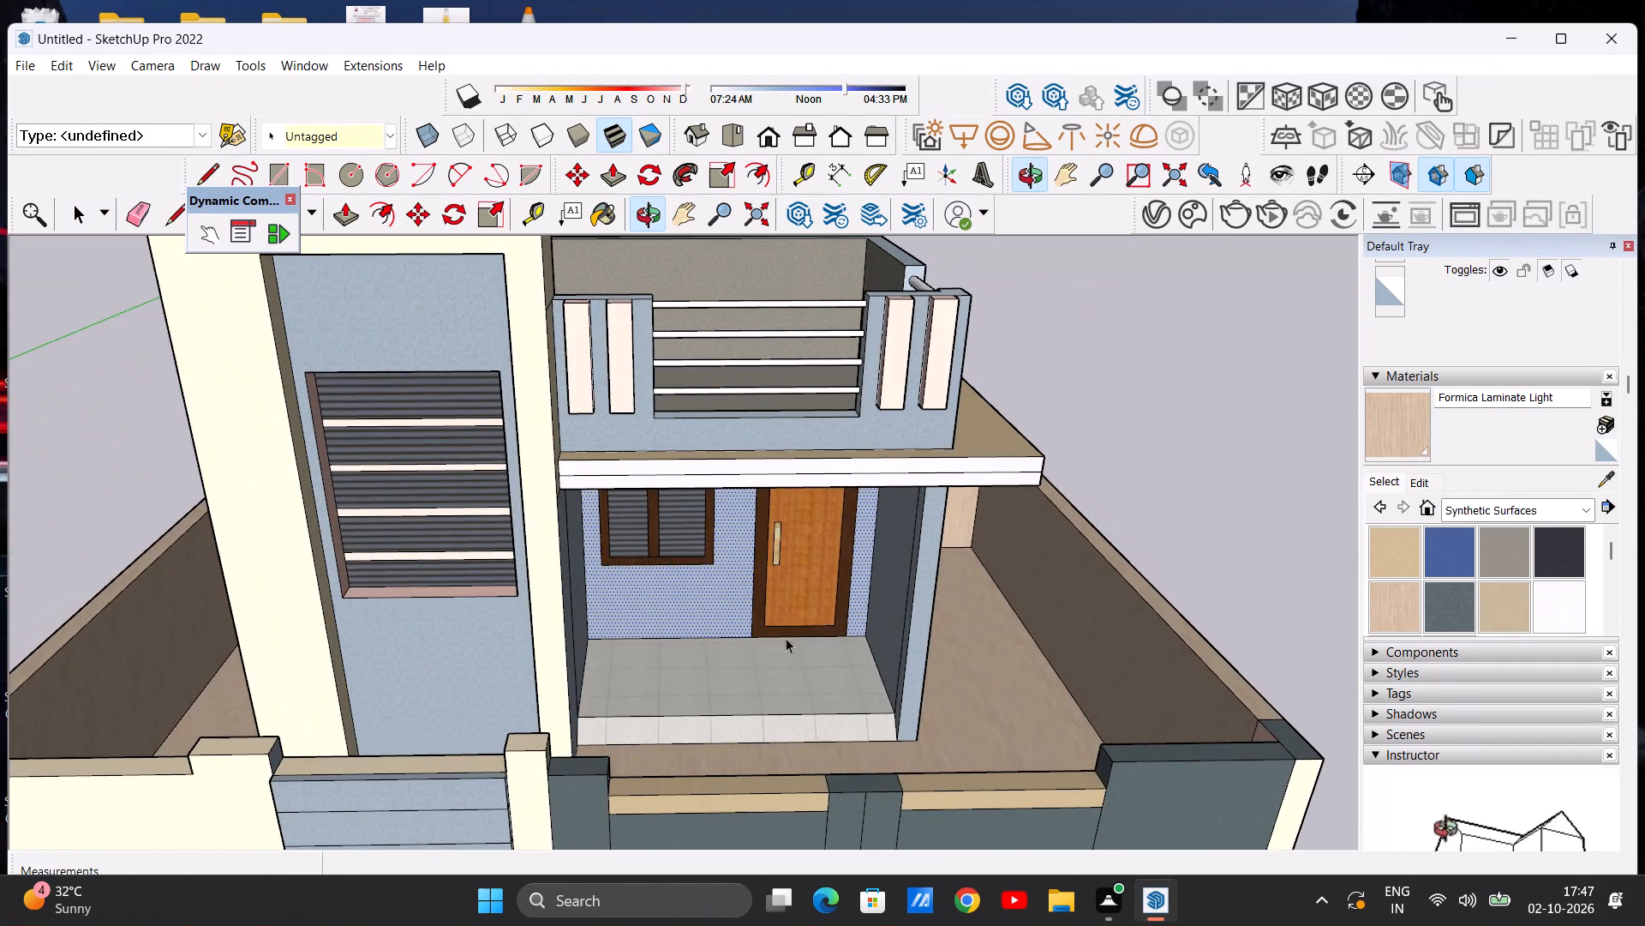
scroll(747, 680, "up", 3)
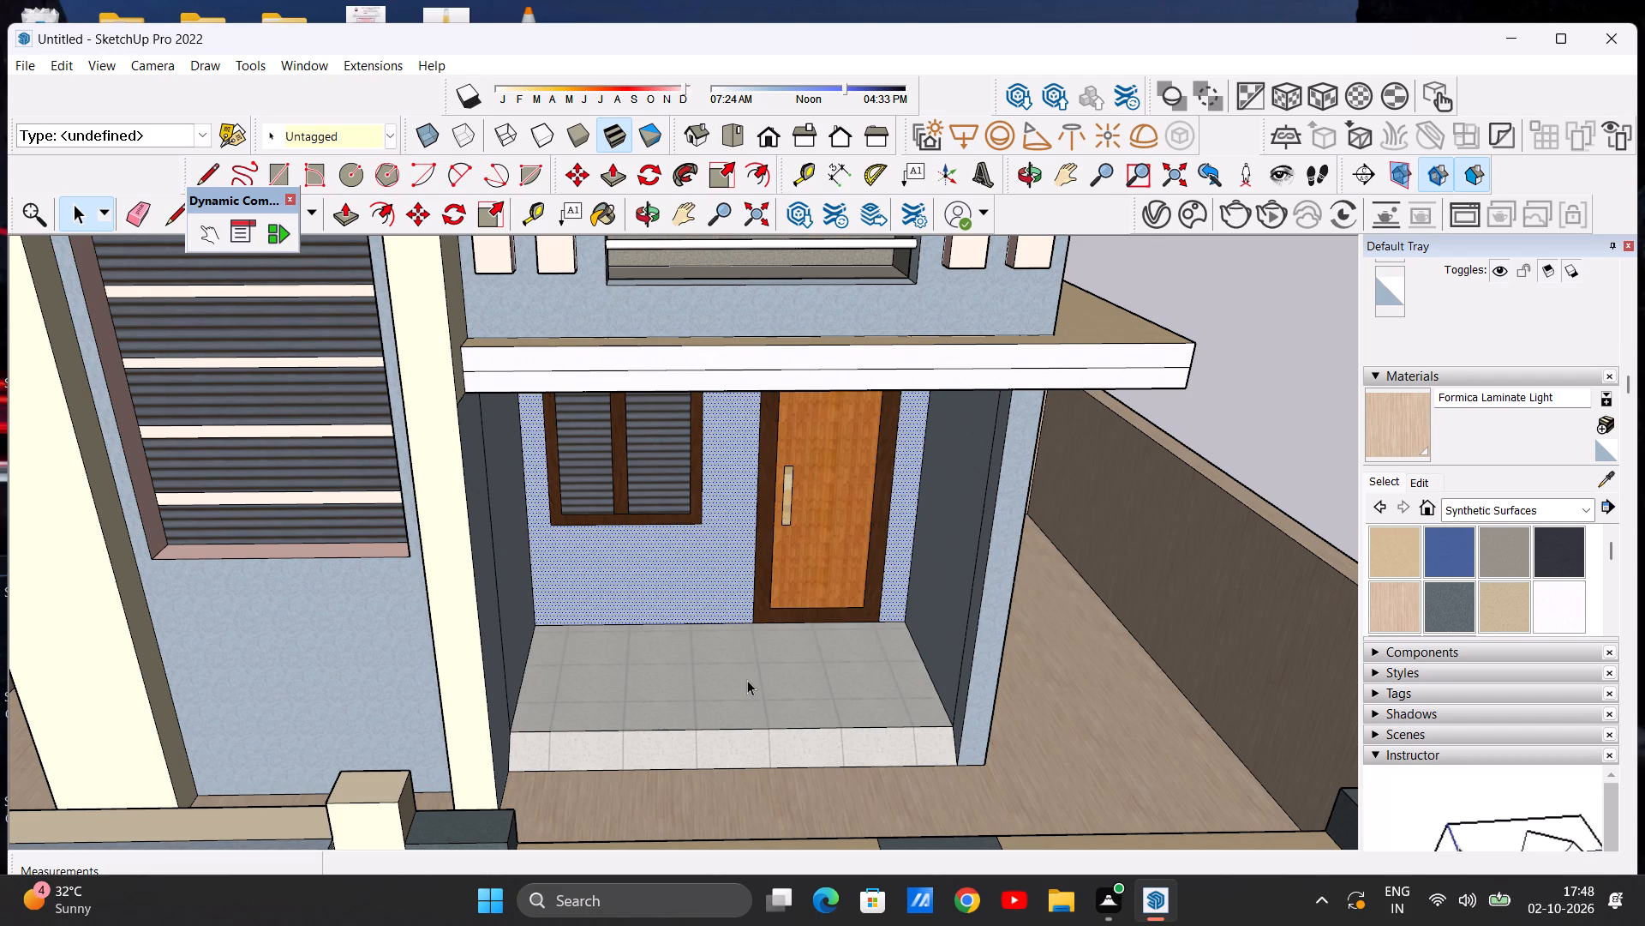
scroll(747, 682, "down", 12)
middle_click_drag(757, 684, 757, 598)
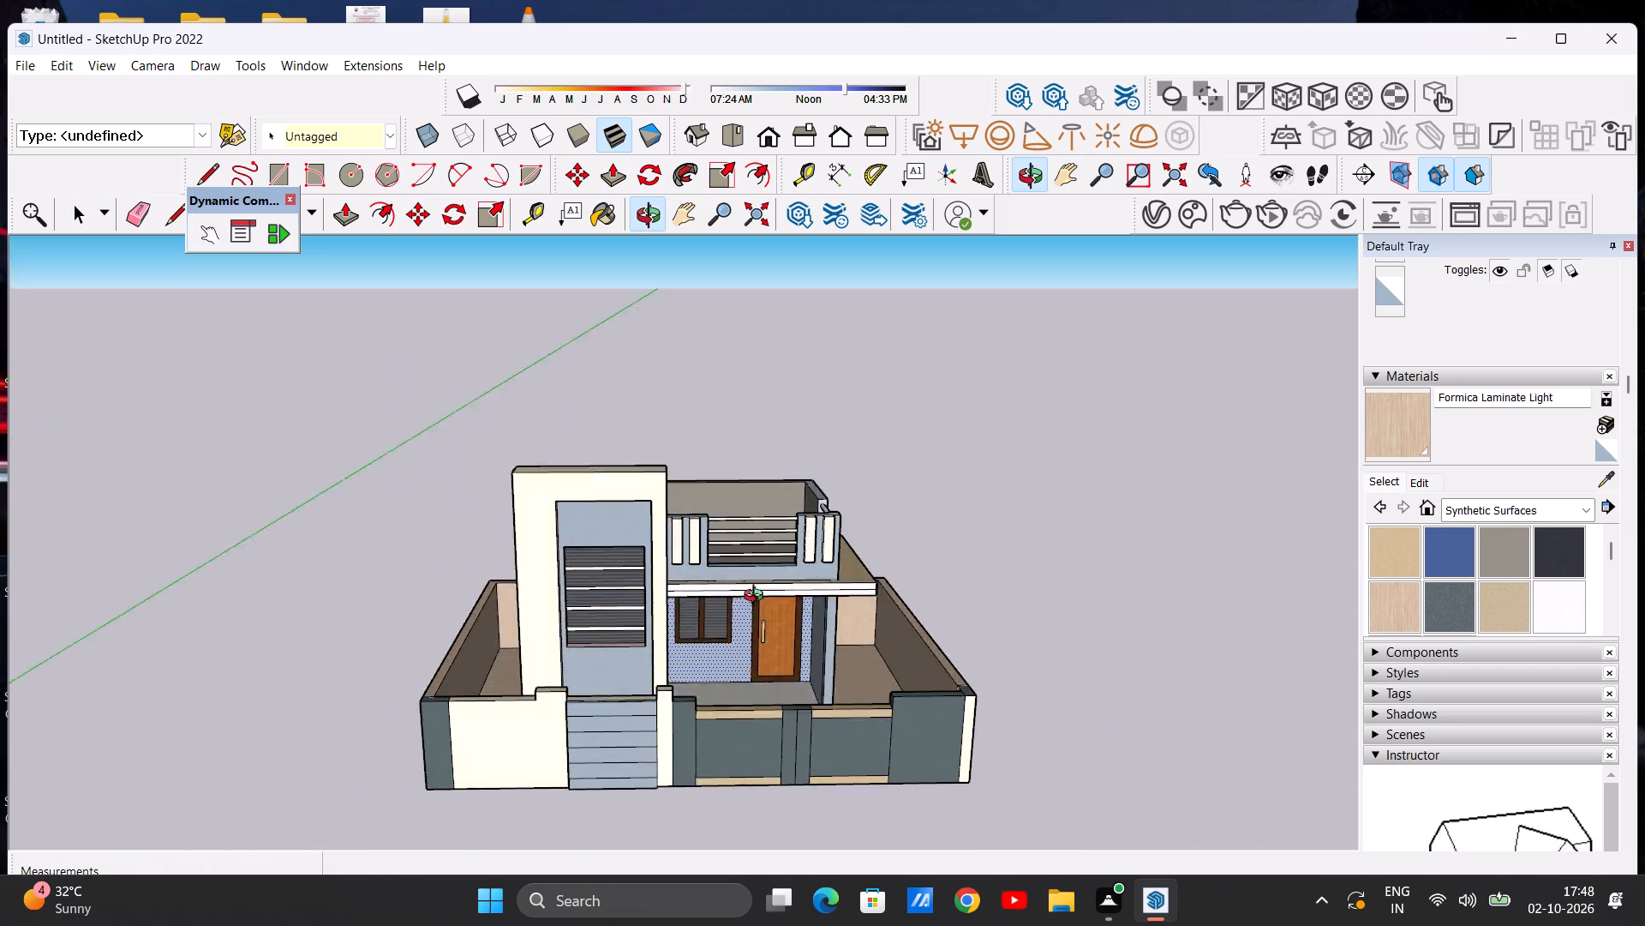
middle_click_drag(757, 598, 709, 507)
scroll(710, 553, "up", 13)
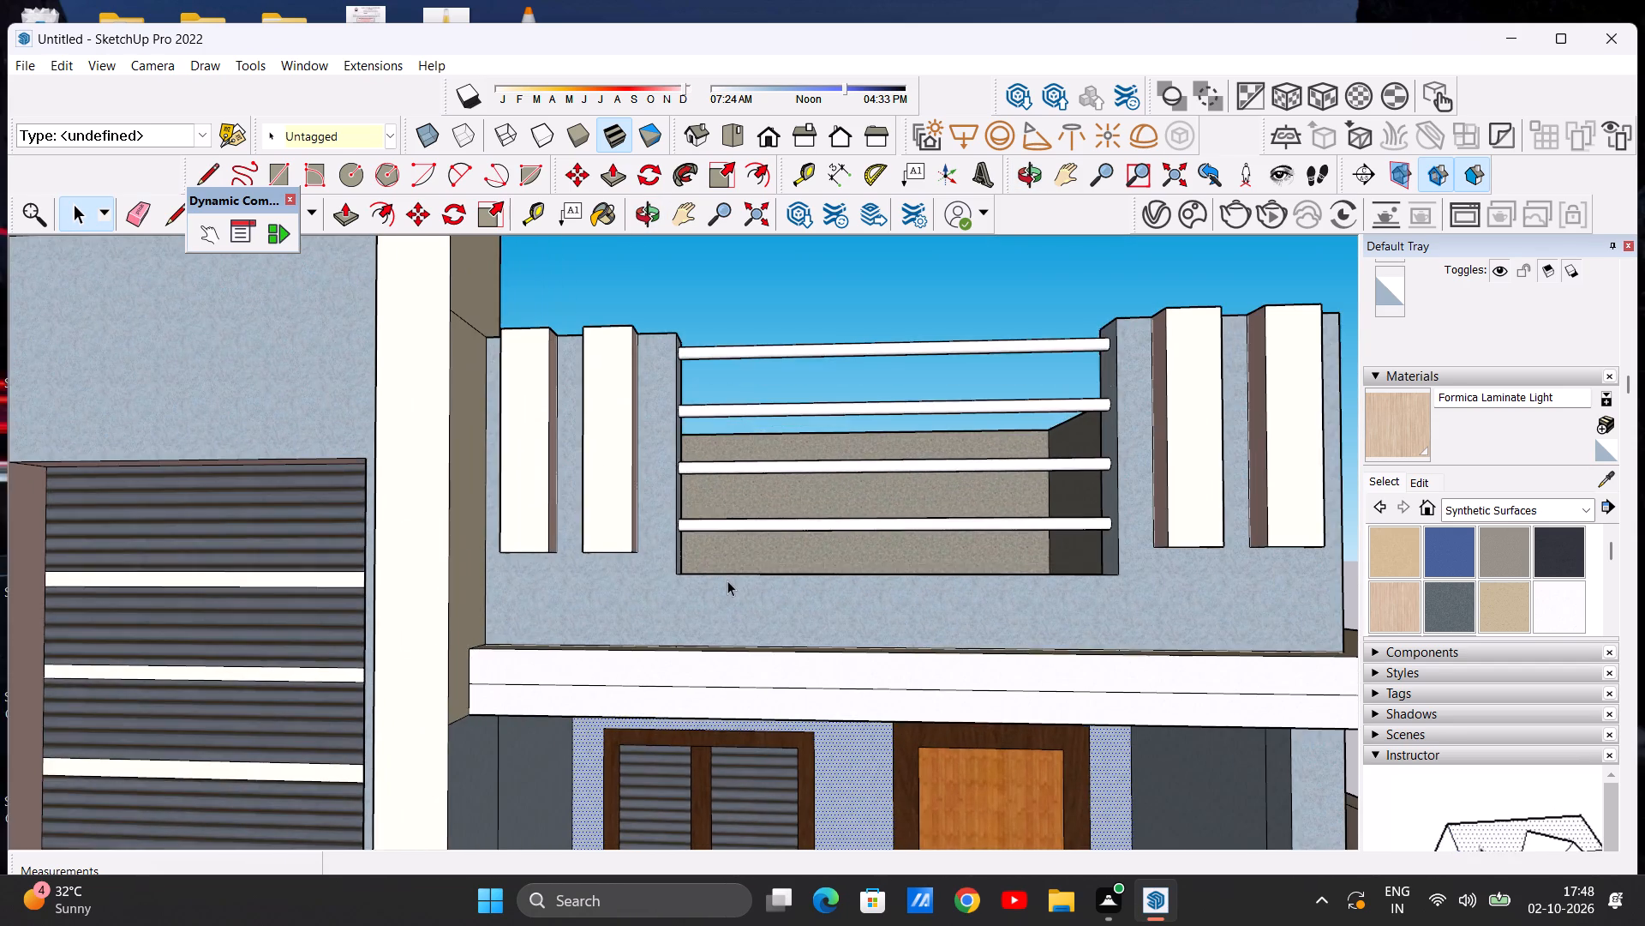
scroll(733, 587, "down", 16)
Examine the house from its side-window corner and inspect the underside of the projecting slab over the porch.
middle_click_drag(817, 585, 480, 662)
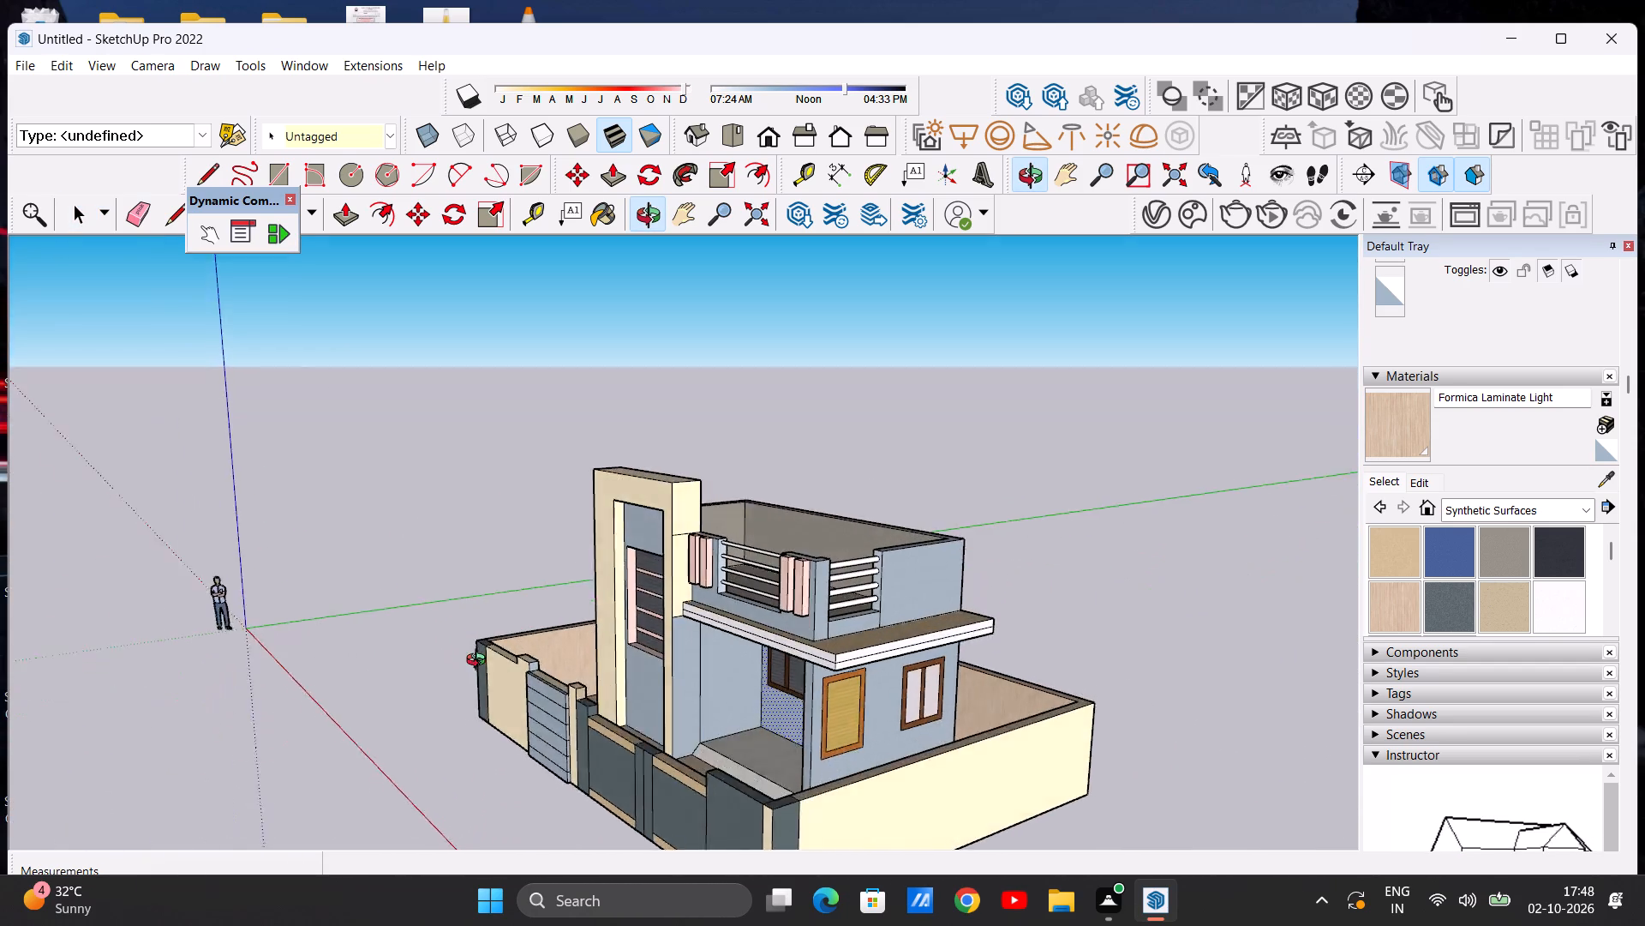
middle_click_drag(480, 662, 498, 611)
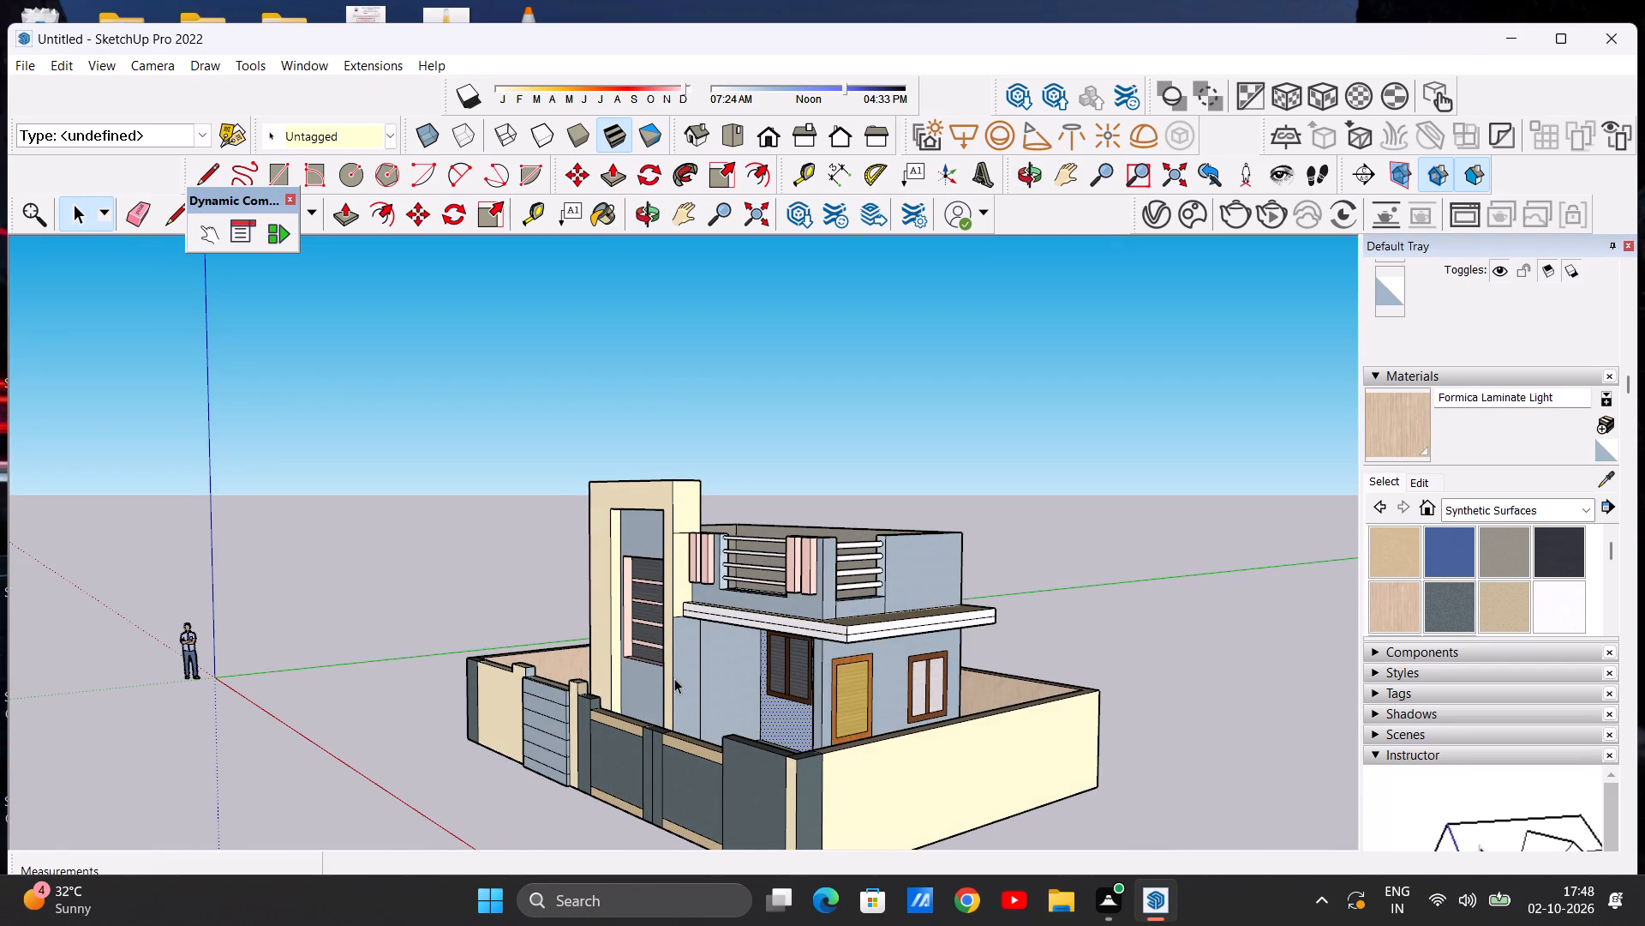
middle_click_drag(674, 679, 696, 630)
scroll(760, 632, "up", 12)
middle_click_drag(728, 655, 726, 633)
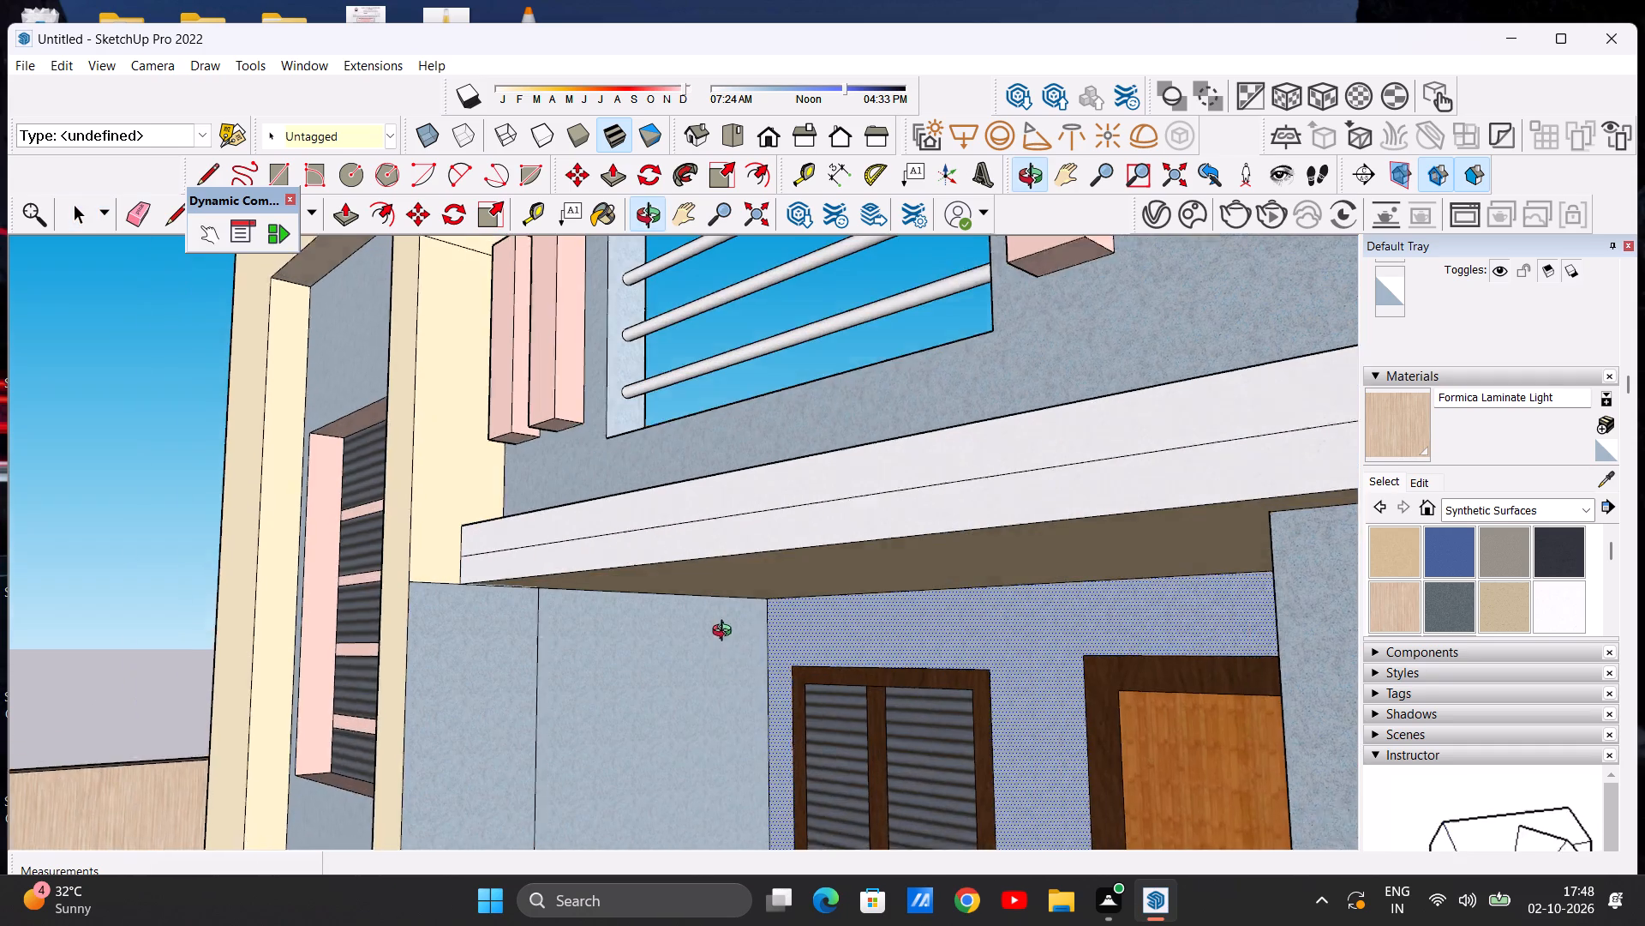
middle_click_drag(726, 633, 722, 574)
scroll(779, 624, "up", 7)
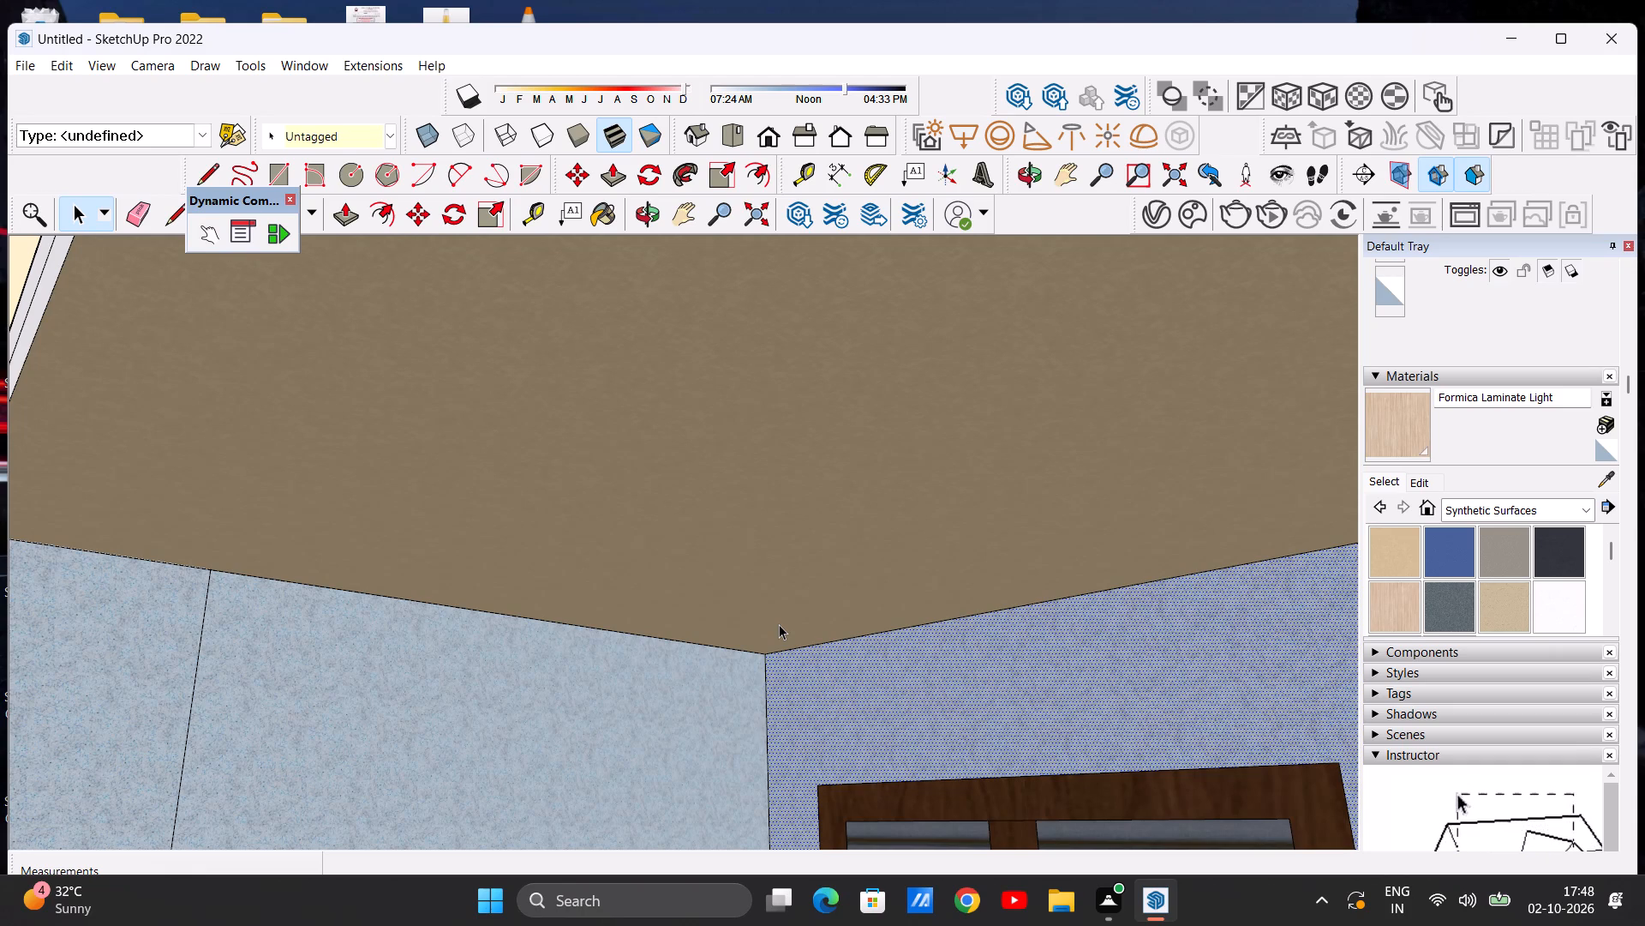
scroll(779, 624, "down", 6)
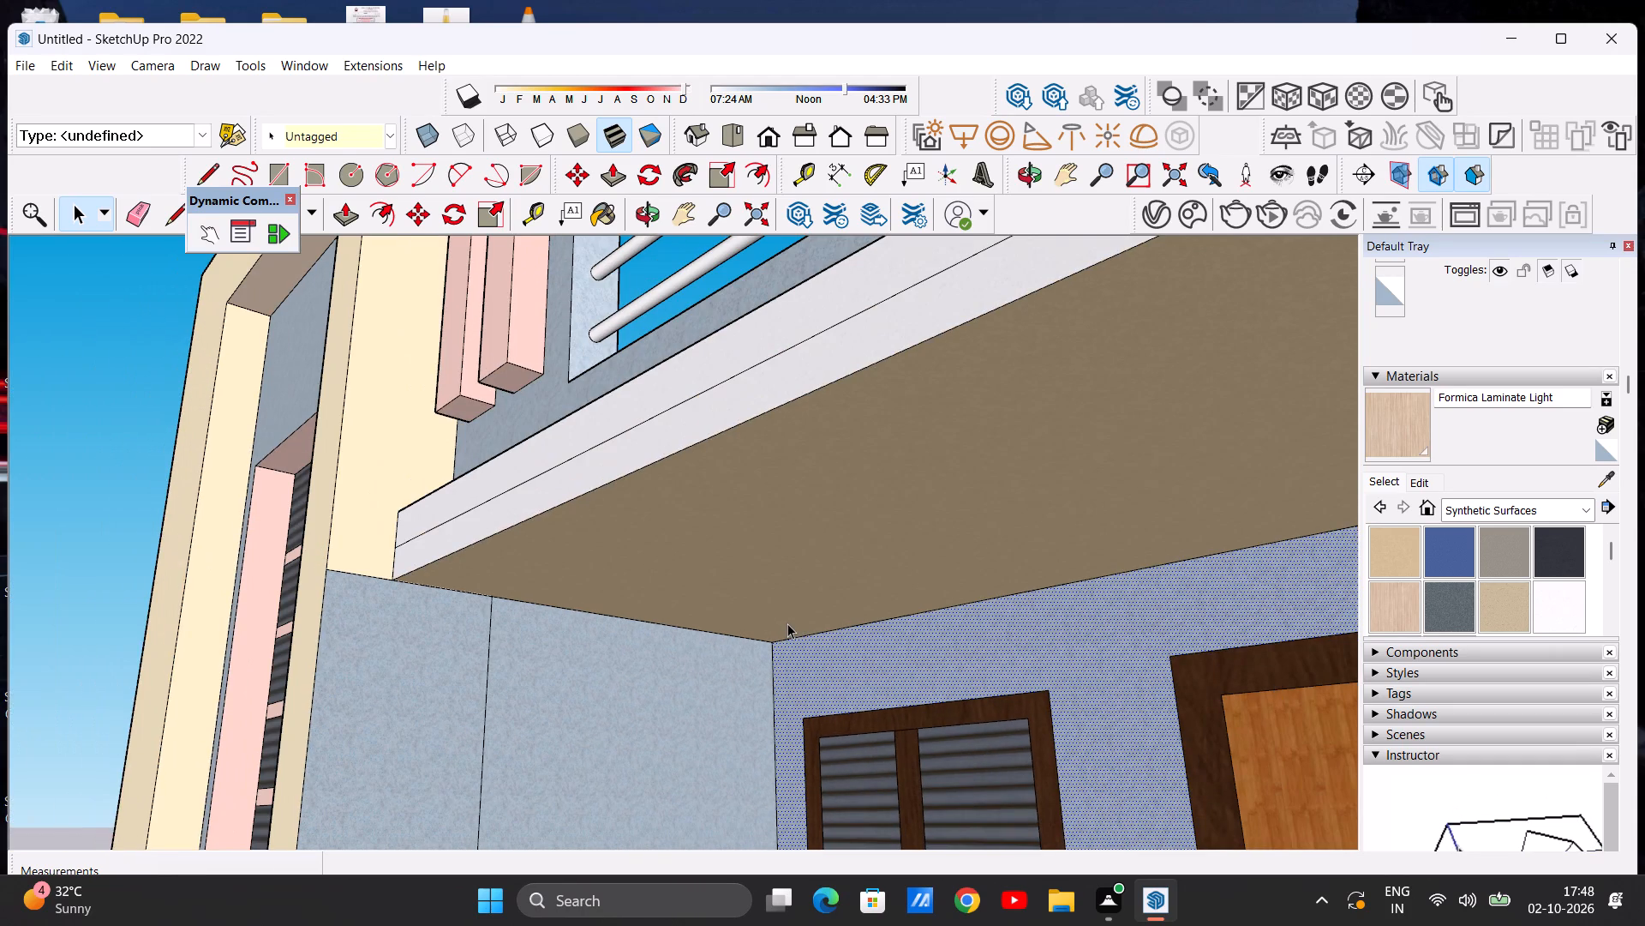
scroll(811, 627, "down", 13)
Examine the tiled porch floor, its front step and the surrounding compound ground from near and far.
middle_click_drag(846, 613, 904, 827)
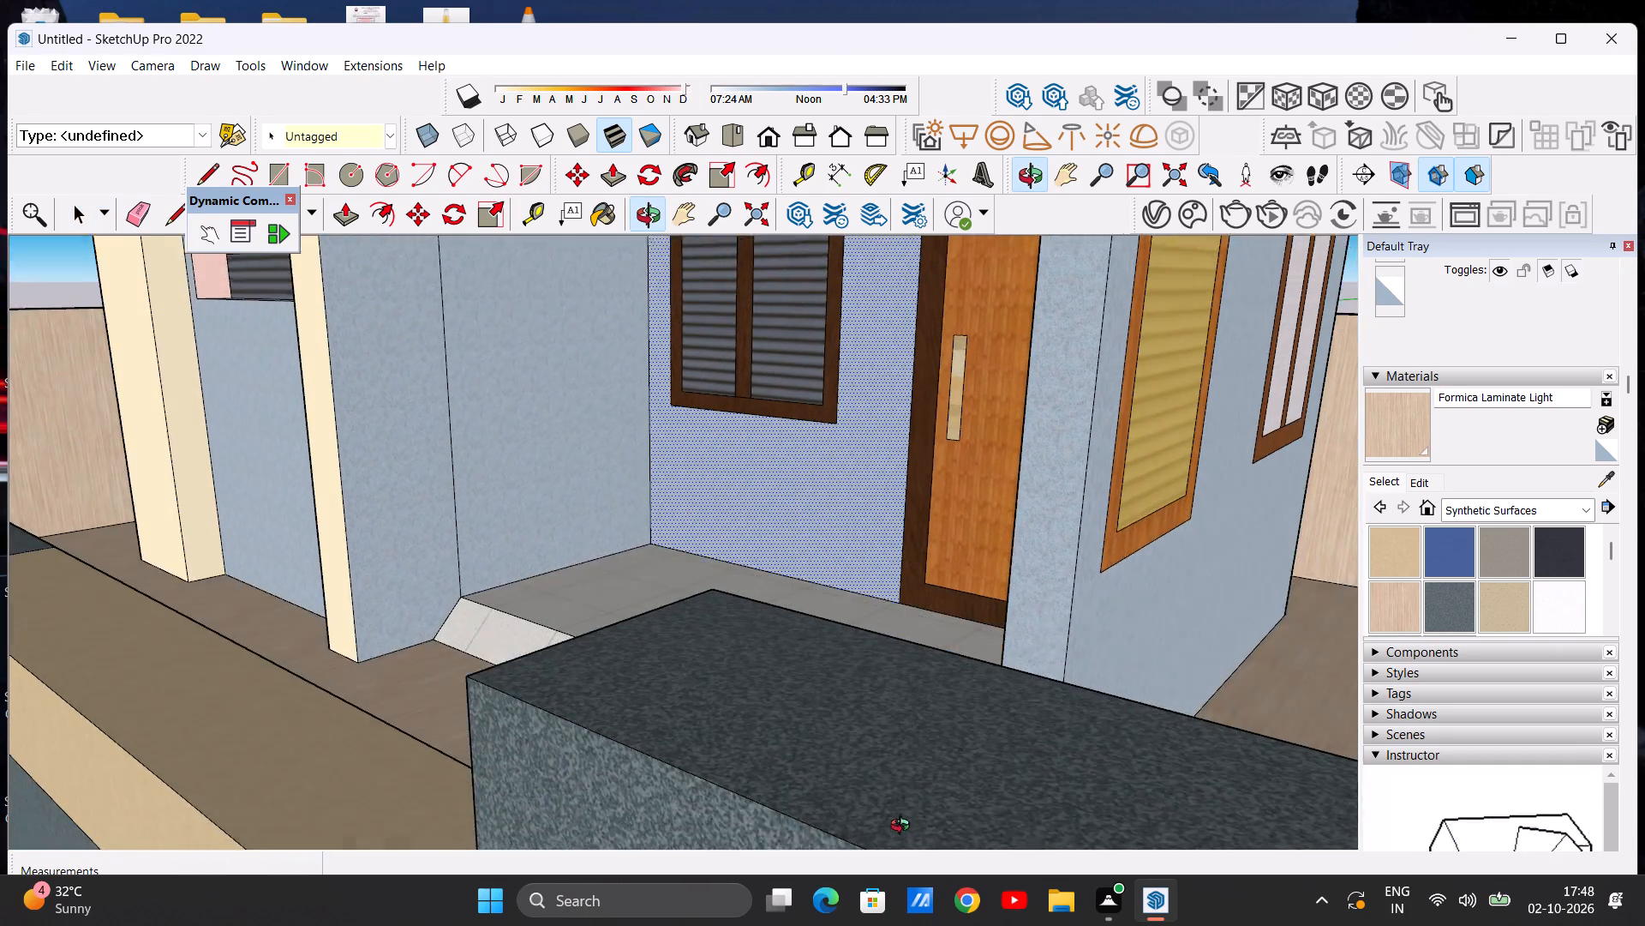
middle_click_drag(904, 827, 909, 841)
scroll(868, 721, "down", 20)
scroll(868, 721, "down", 3)
middle_click_drag(733, 610, 854, 706)
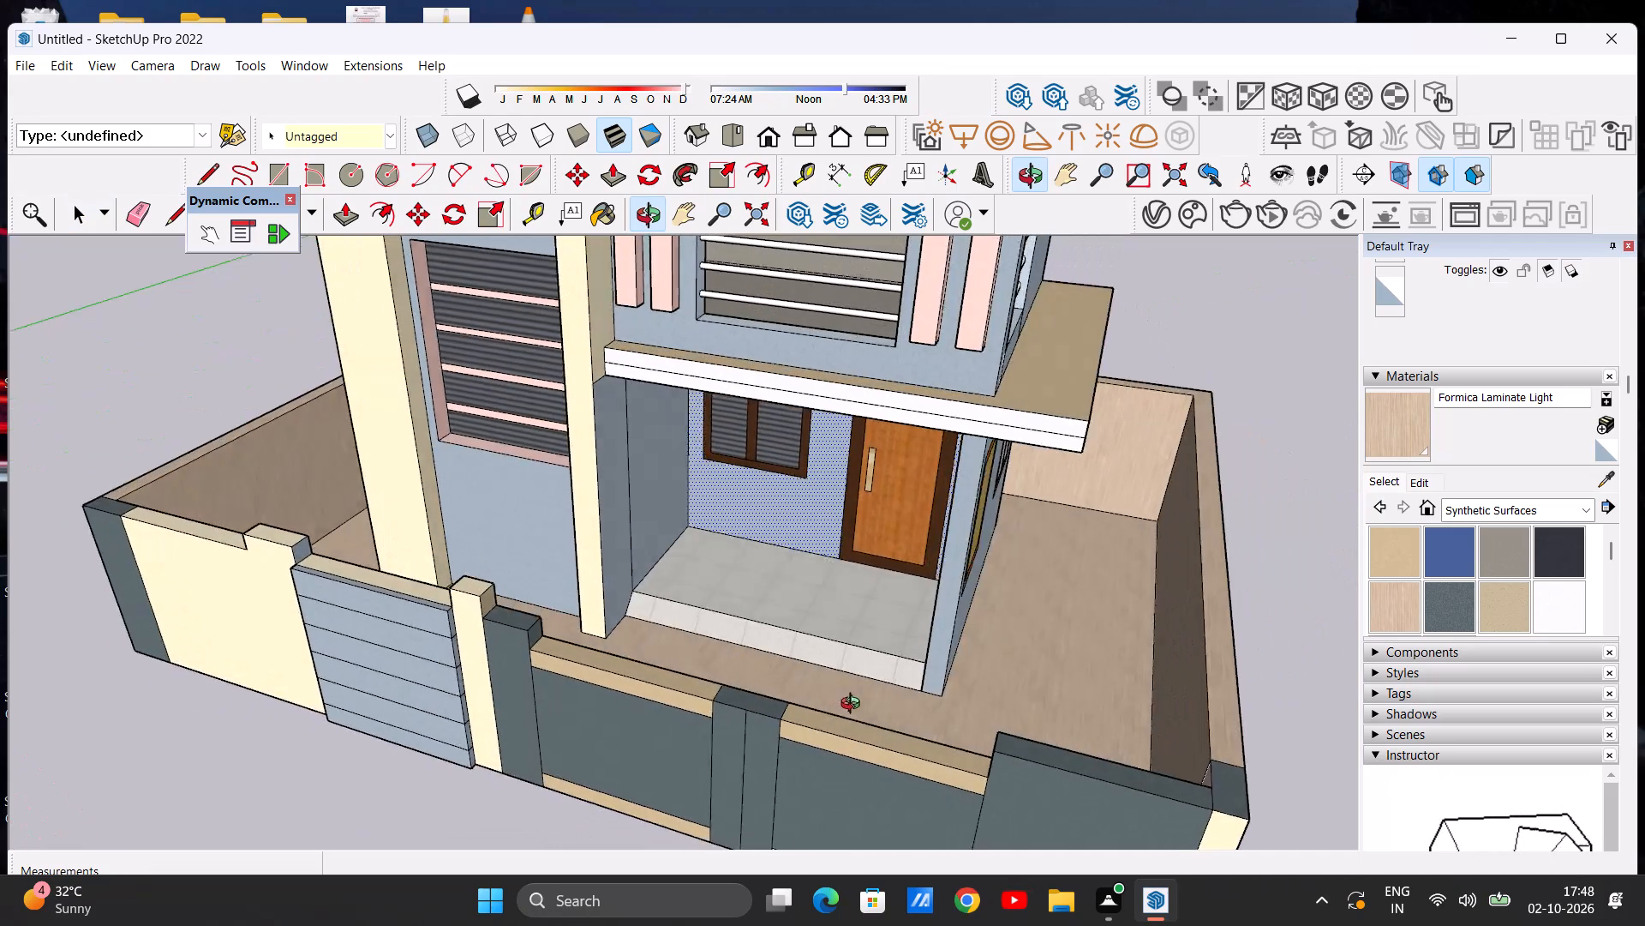
middle_click_drag(854, 706, 878, 717)
scroll(870, 664, "up", 11)
scroll(851, 670, "down", 2)
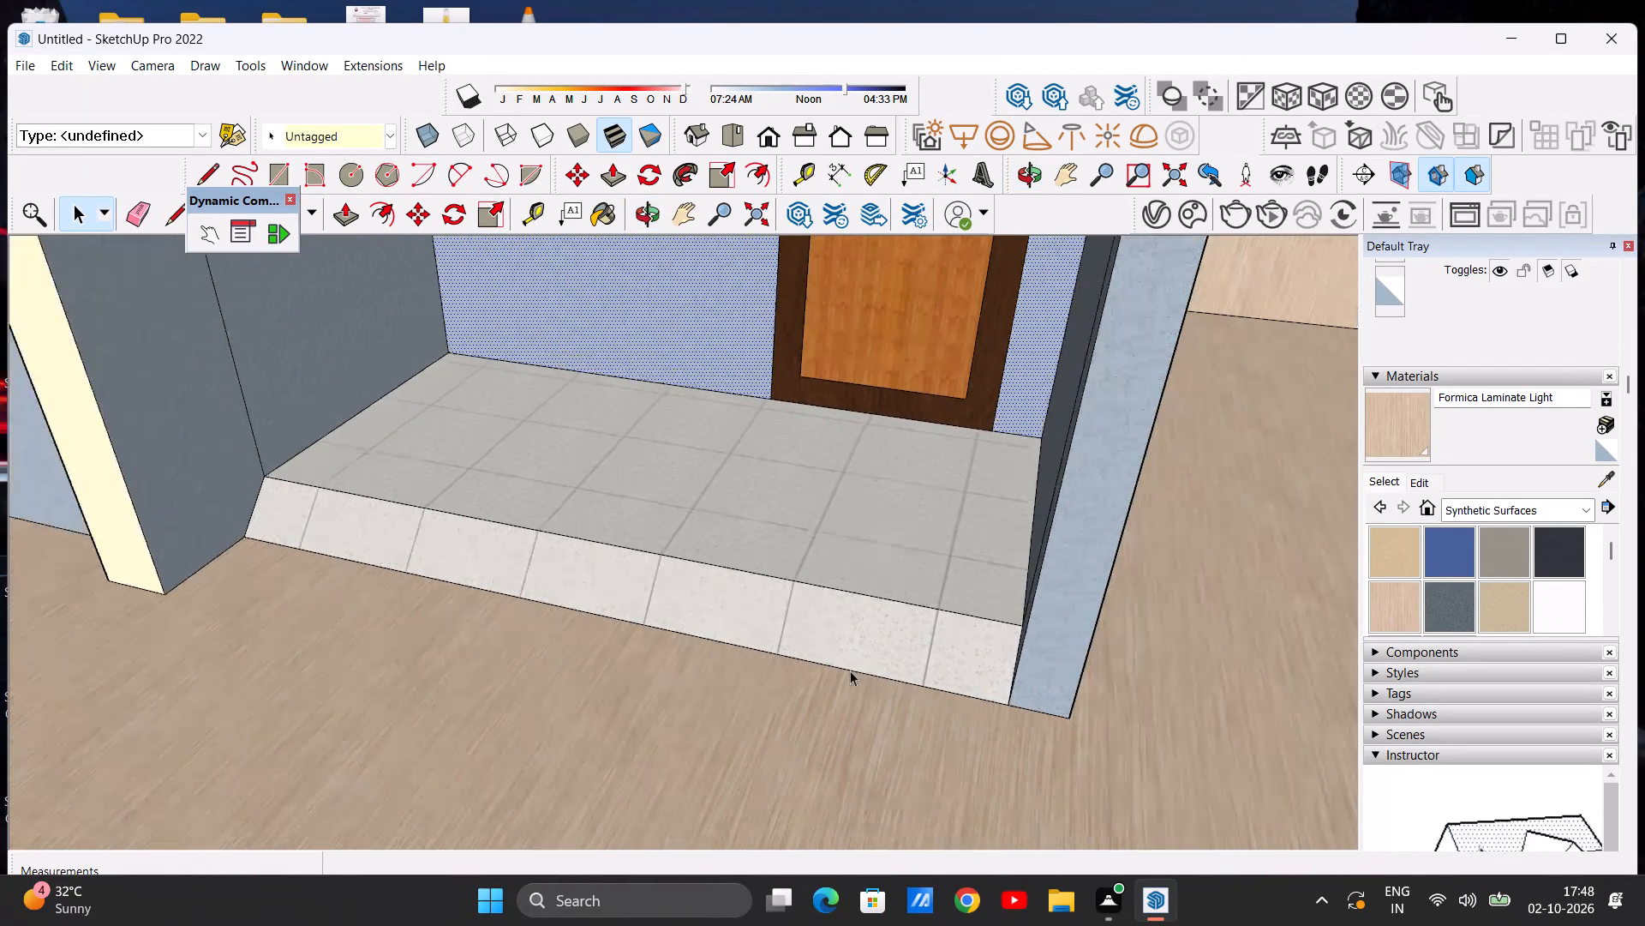
scroll(850, 670, "down", 6)
middle_click_drag(806, 648, 817, 568)
scroll(857, 713, "down", 3)
middle_click_drag(705, 569, 707, 572)
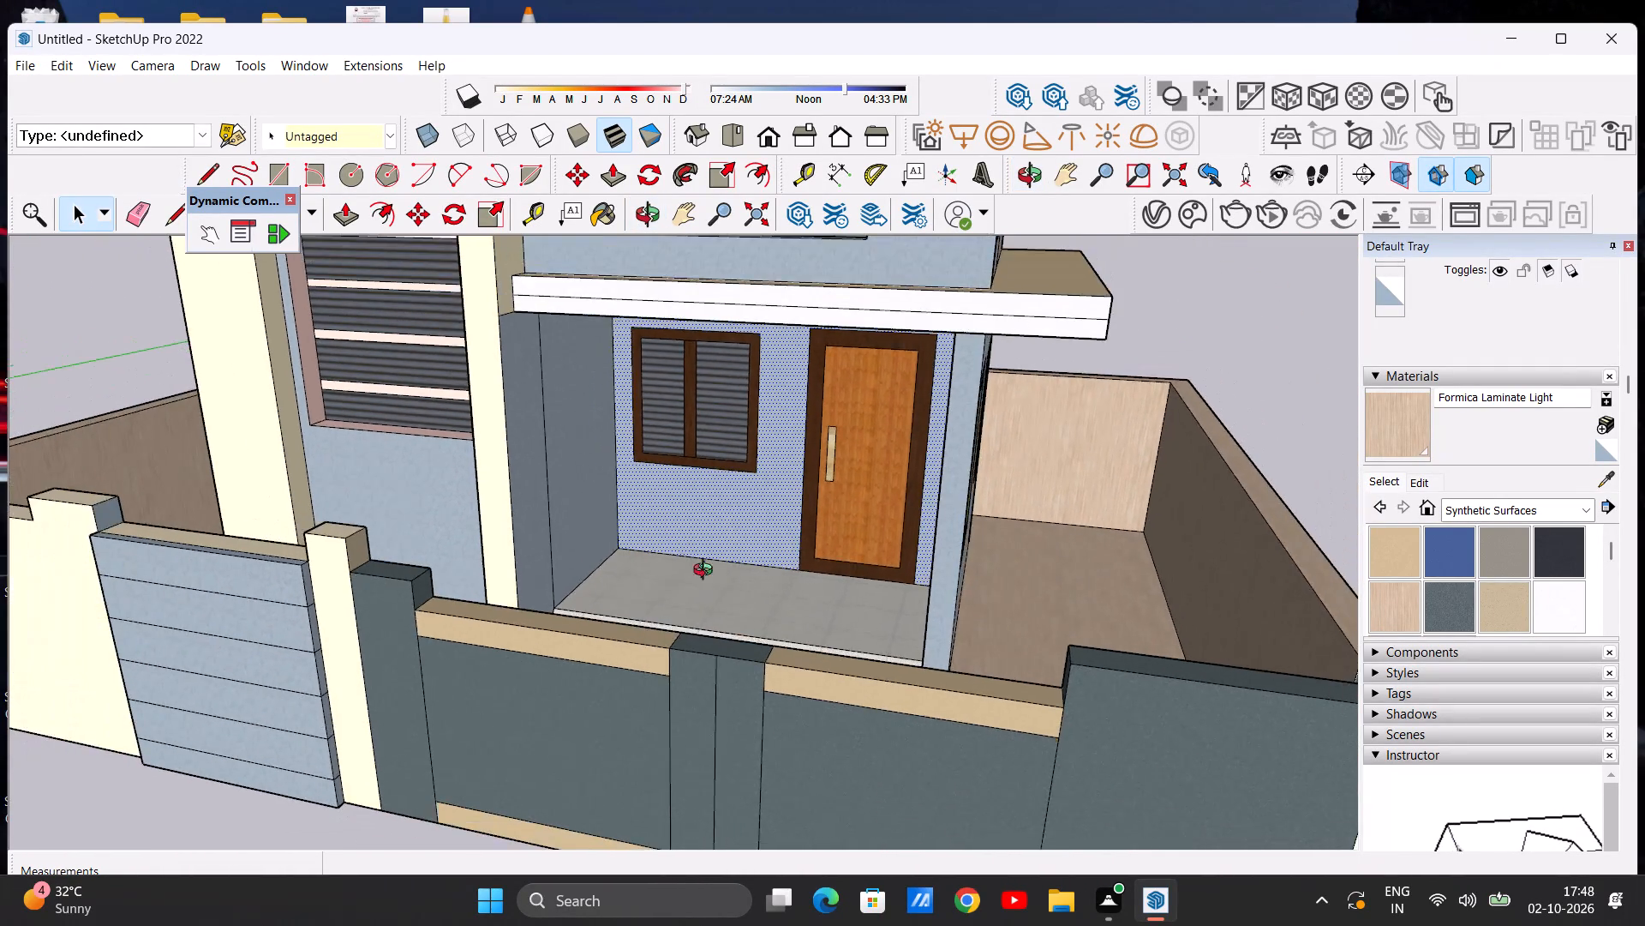
middle_click_drag(707, 572, 771, 712)
scroll(770, 634, "up", 7)
scroll(752, 656, "down", 9)
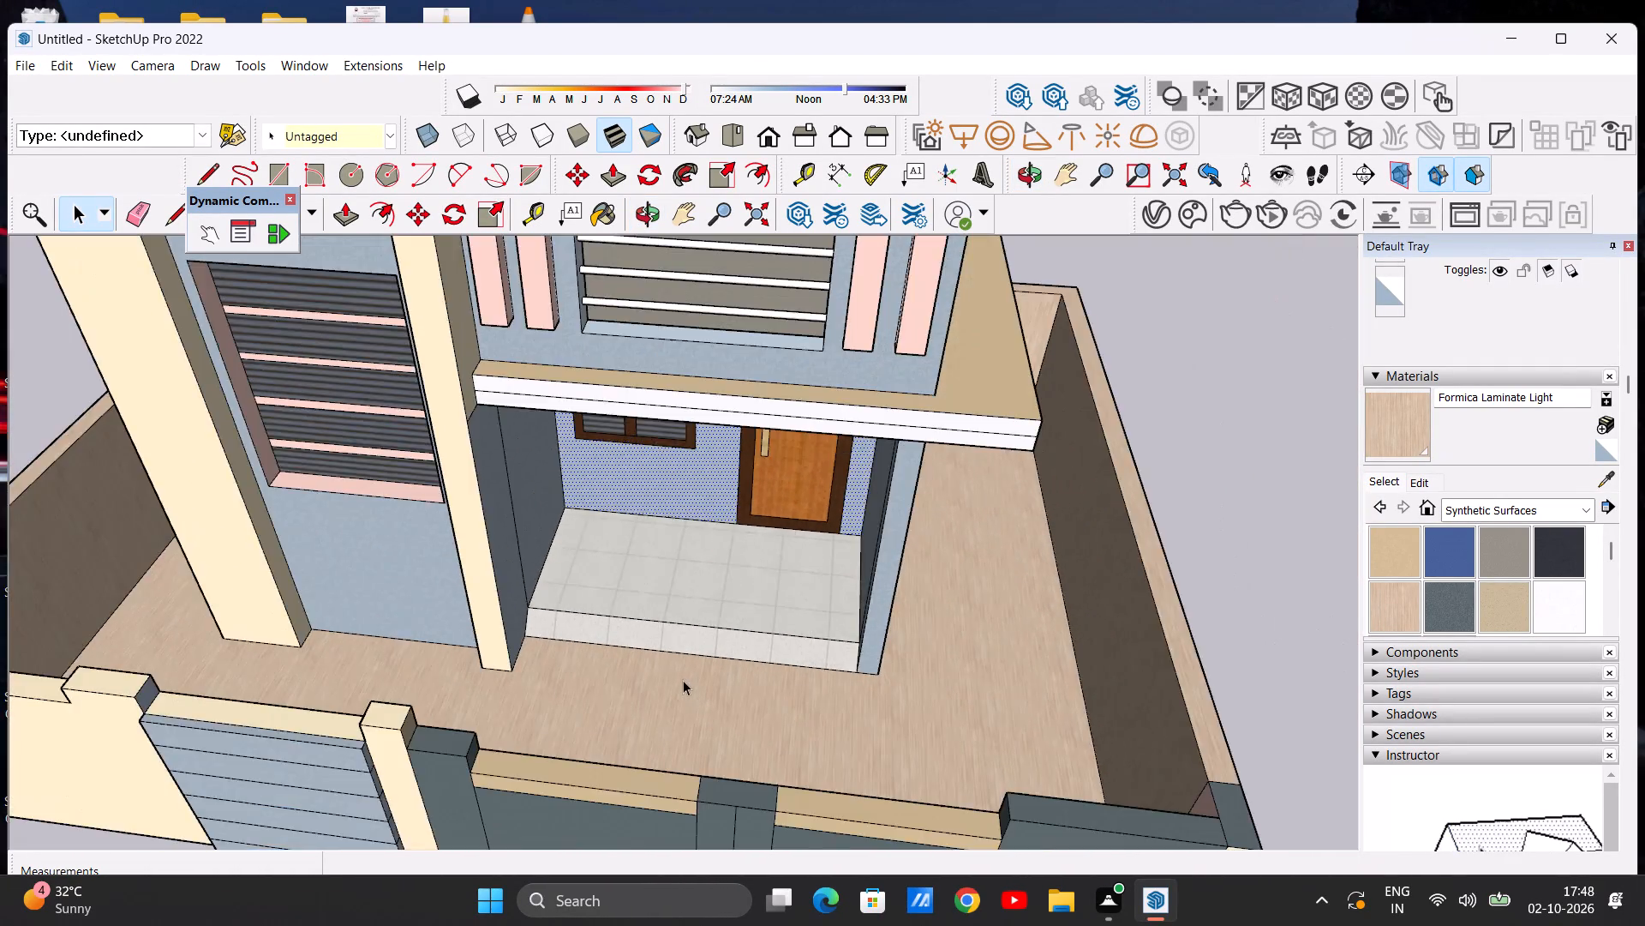
scroll(683, 680, "down", 9)
middle_click_drag(703, 628, 656, 503)
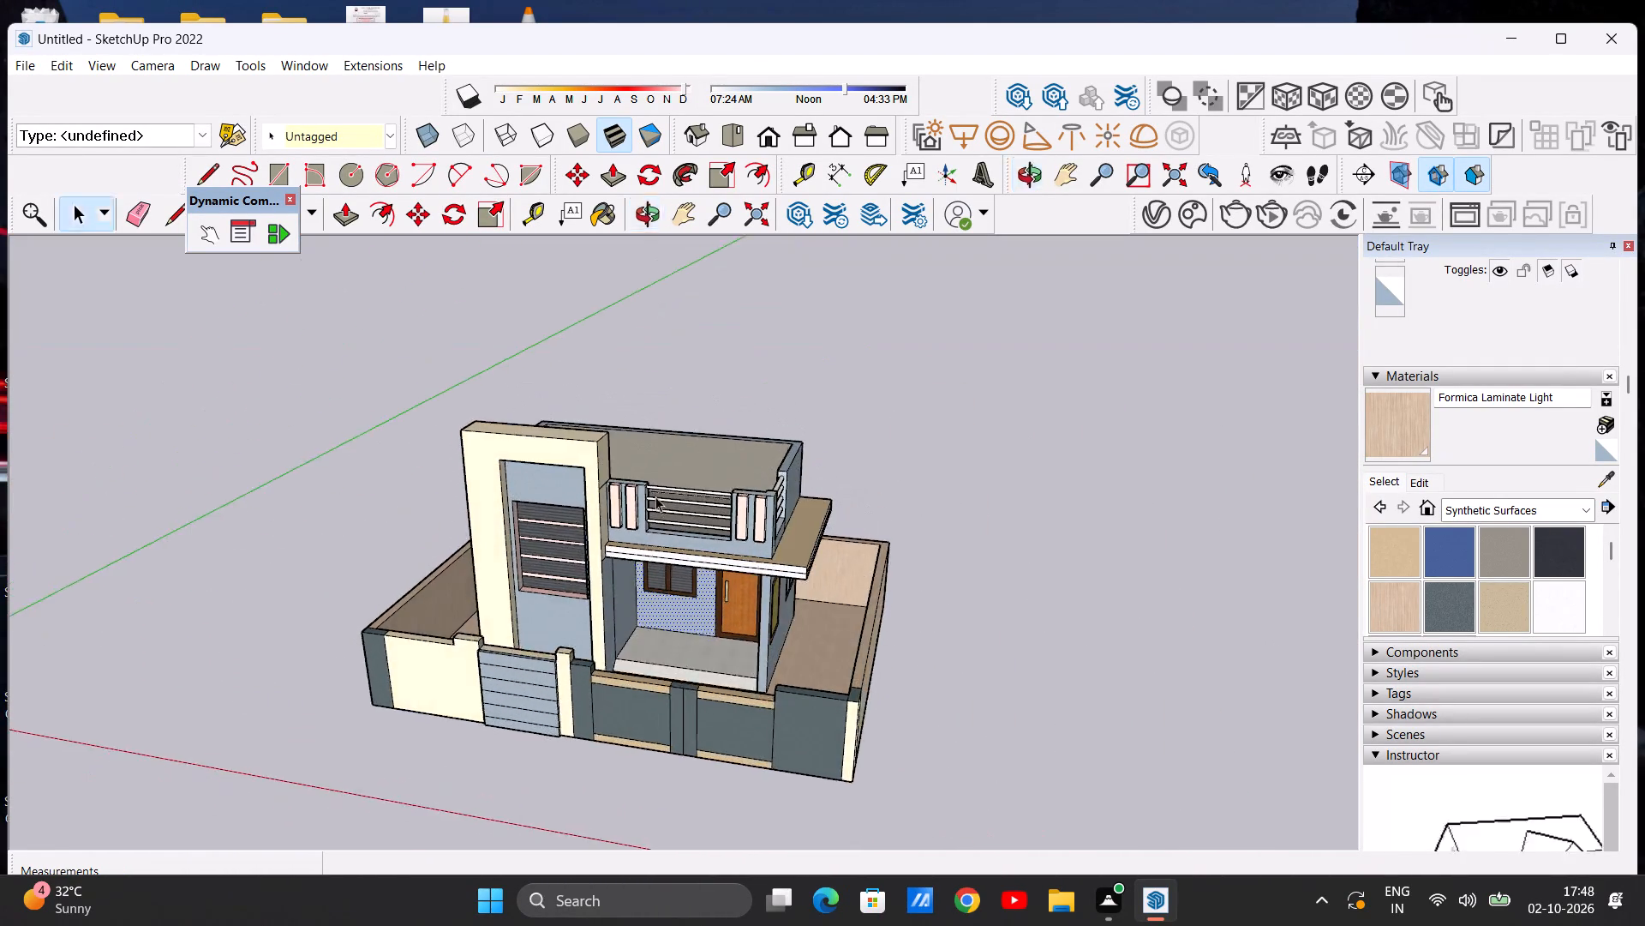
Examine the porch ceiling where it meets the walls, and the slab edge below the balcony railing.
scroll(655, 496, "up", 9)
middle_click_drag(658, 711, 648, 531)
scroll(646, 489, "up", 12)
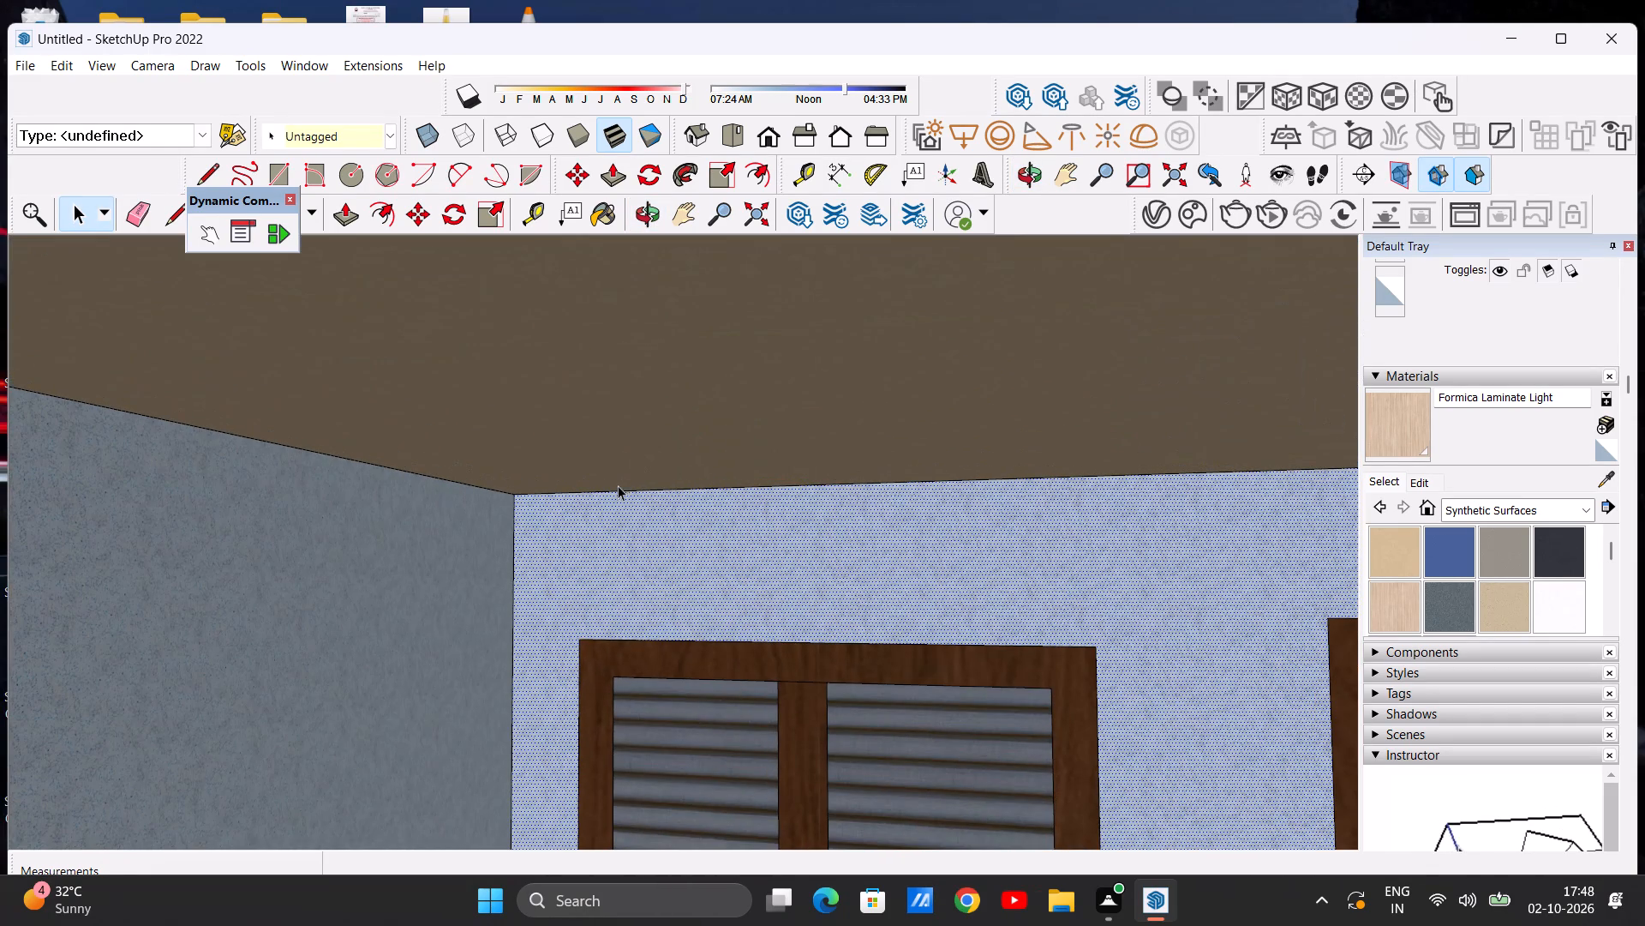
scroll(618, 485, "up", 1)
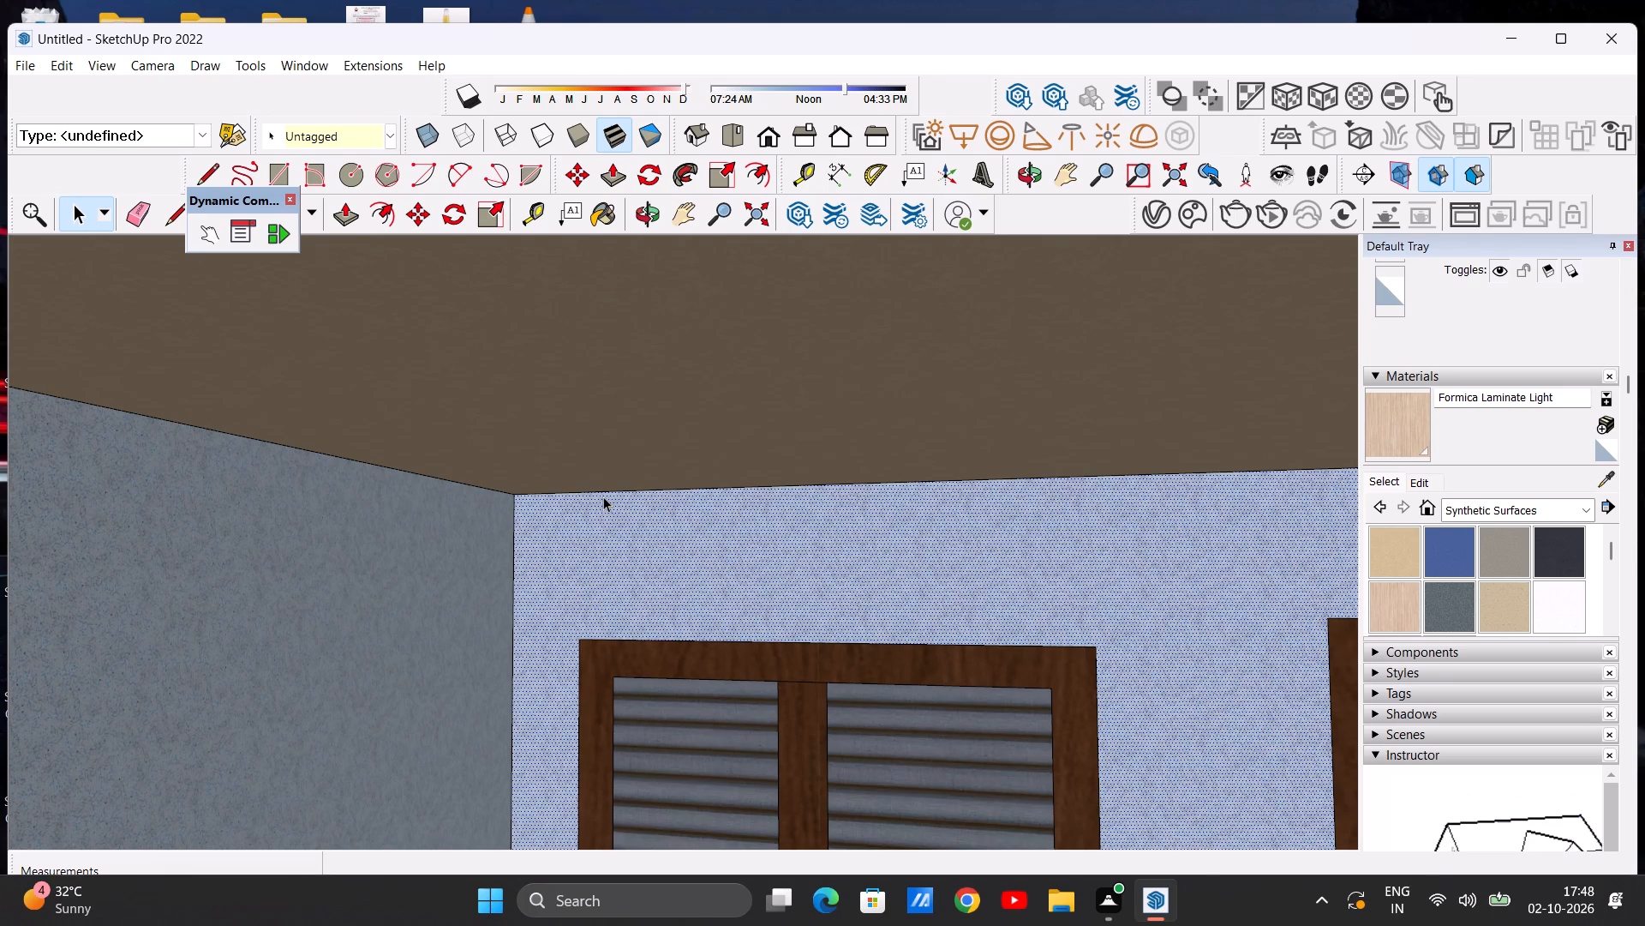
scroll(642, 582, "down", 12)
middle_click_drag(668, 583, 790, 576)
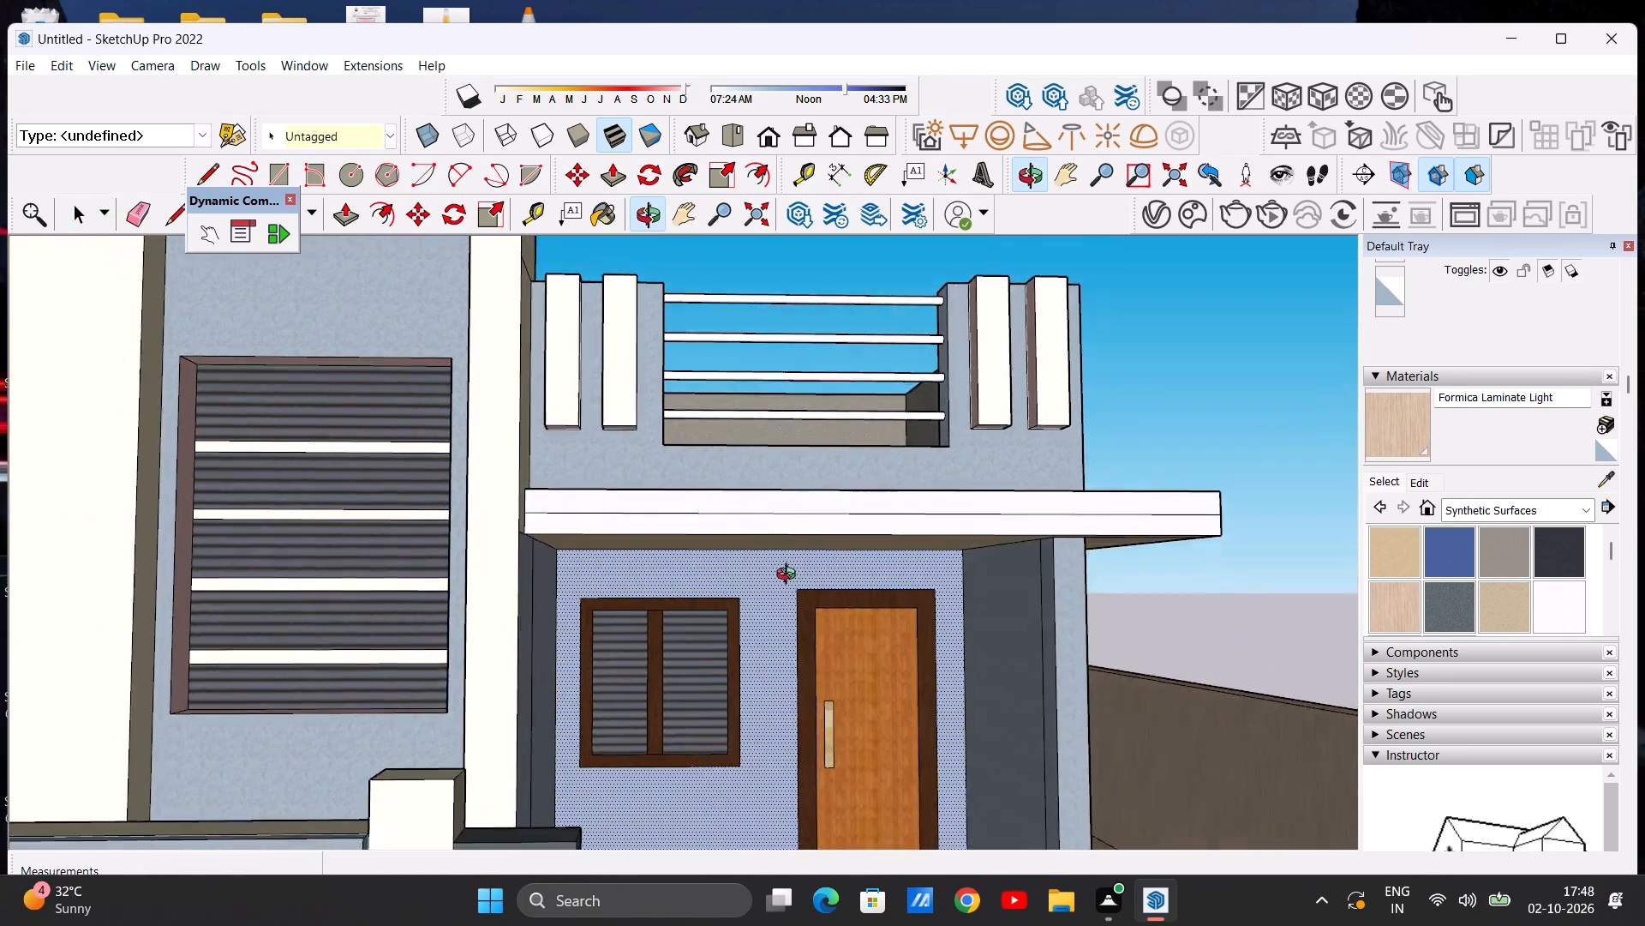
middle_click_drag(790, 576, 740, 494)
scroll(740, 494, "up", 6)
scroll(607, 424, "up", 9)
scroll(609, 433, "down", 14)
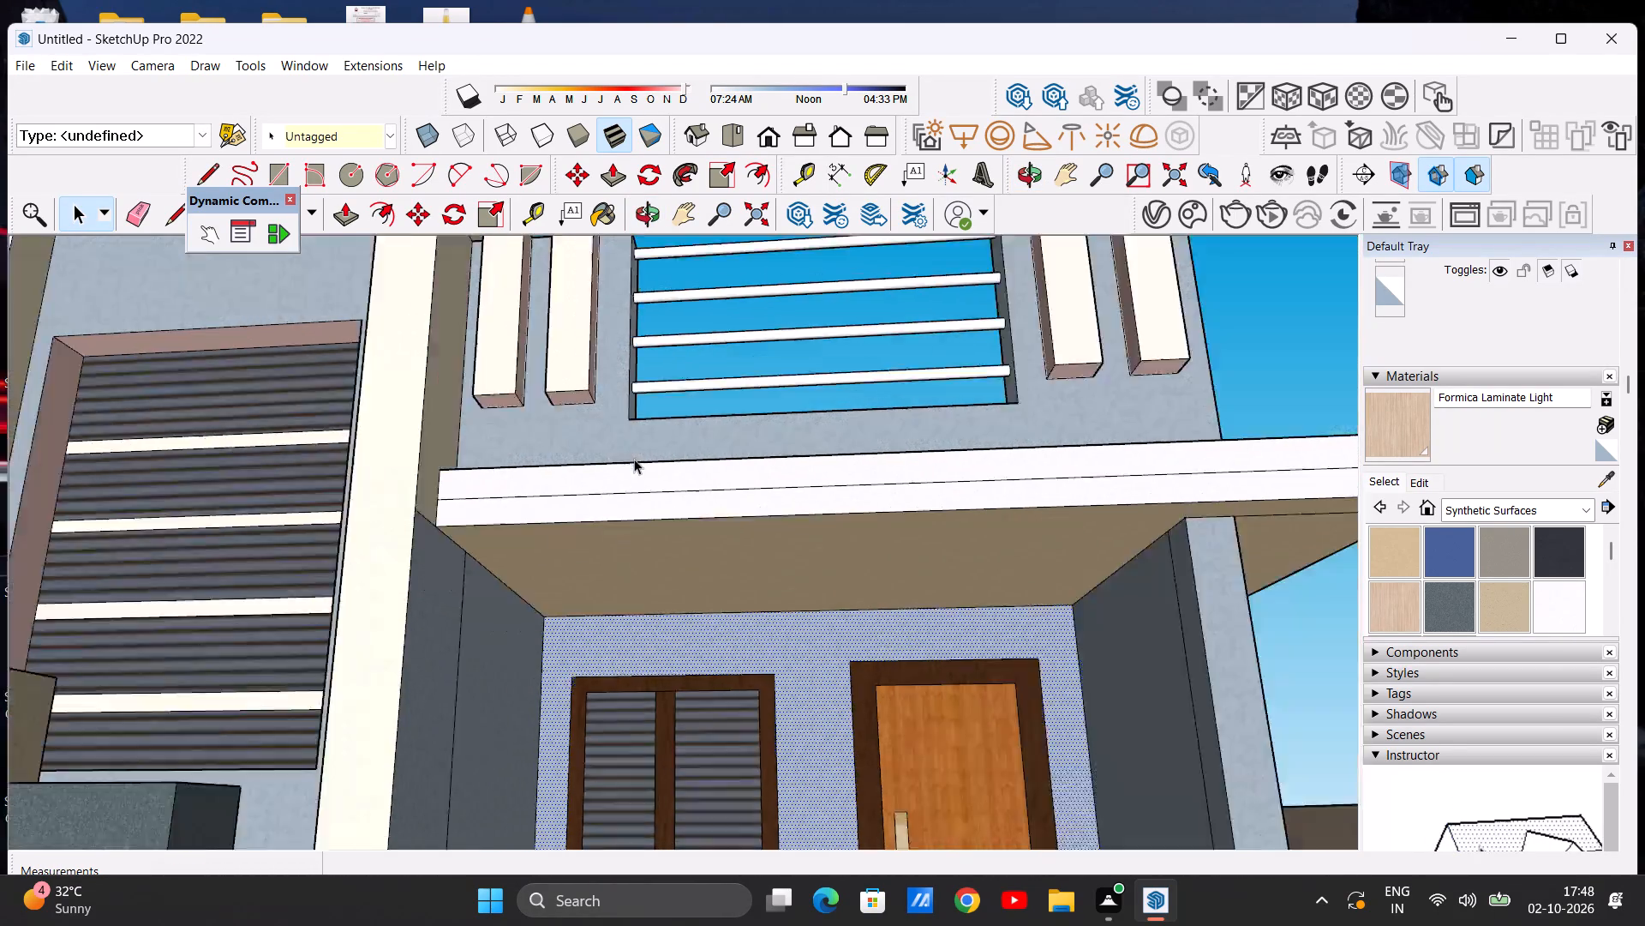
scroll(634, 459, "down", 10)
scroll(550, 424, "up", 1)
Examine the porch, balcony and side passage of the compound from a raised front view.
middle_click_drag(544, 438, 597, 755)
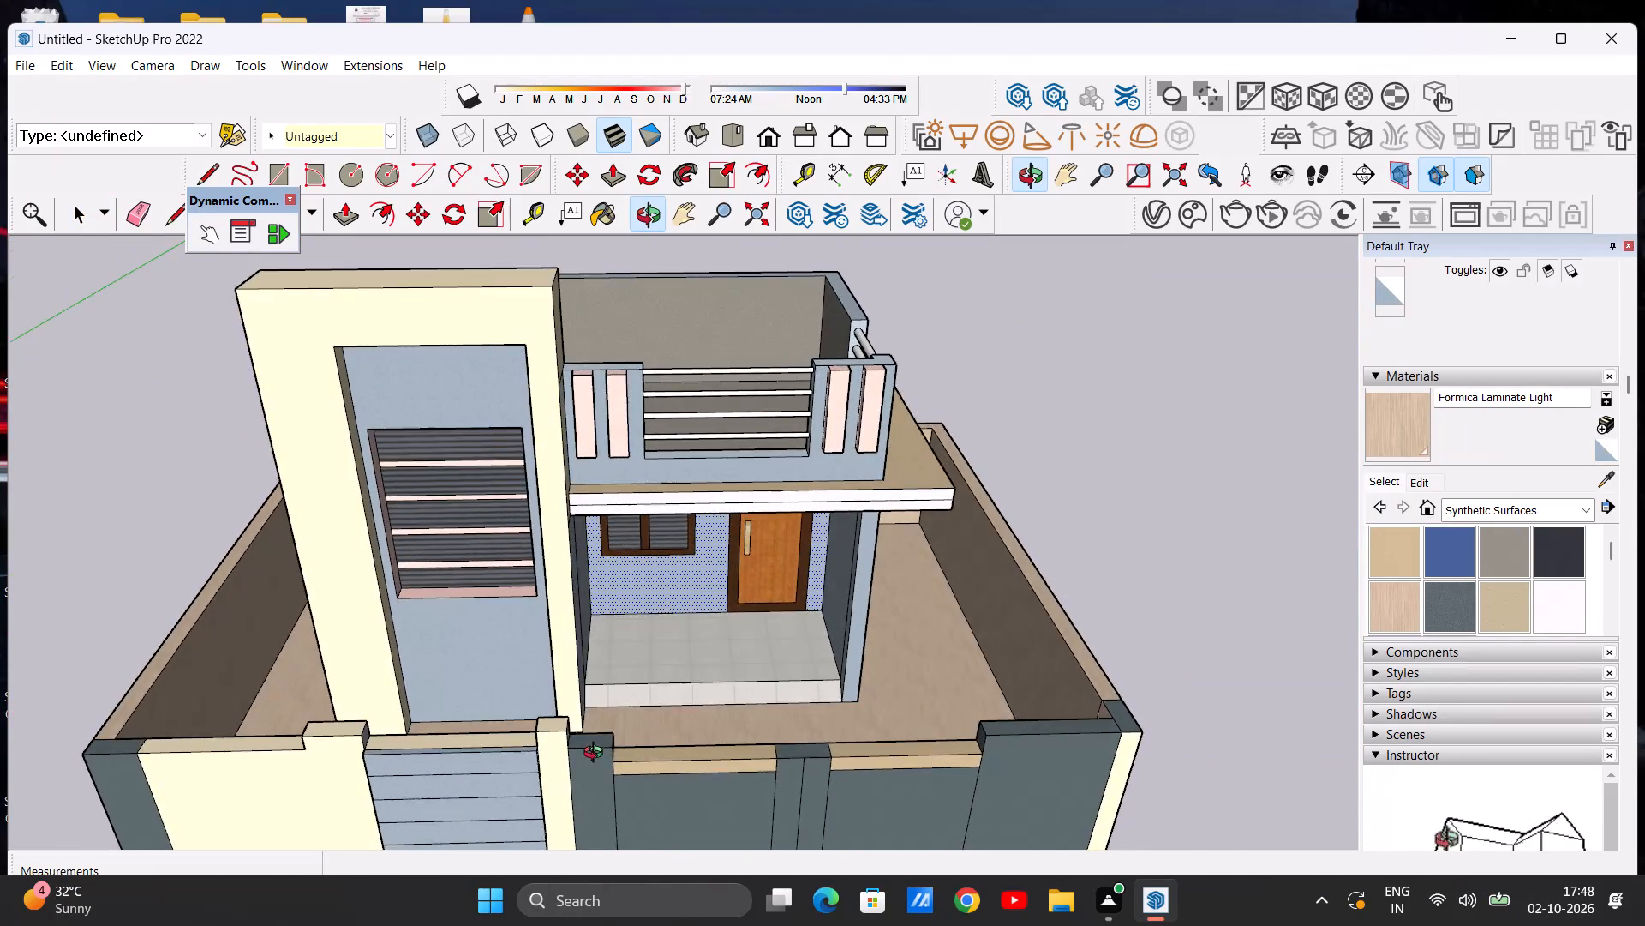
middle_click_drag(597, 755, 594, 805)
scroll(1394, 764, "up", 5)
scroll(1062, 712, "up", 6)
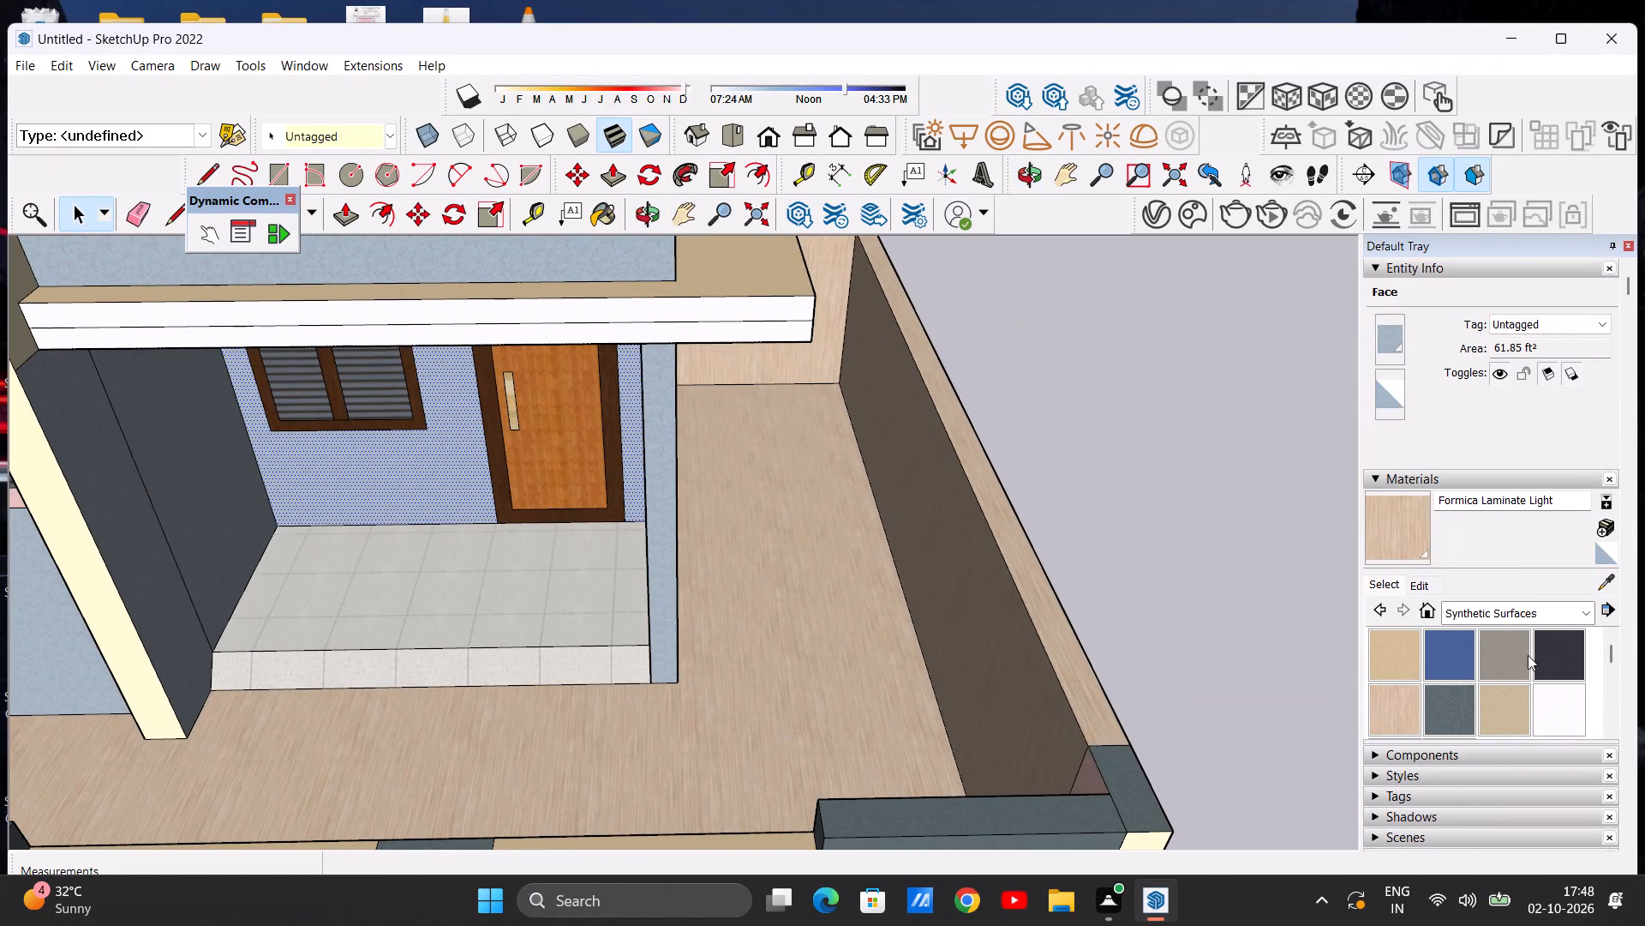
scroll(931, 626, "down", 4)
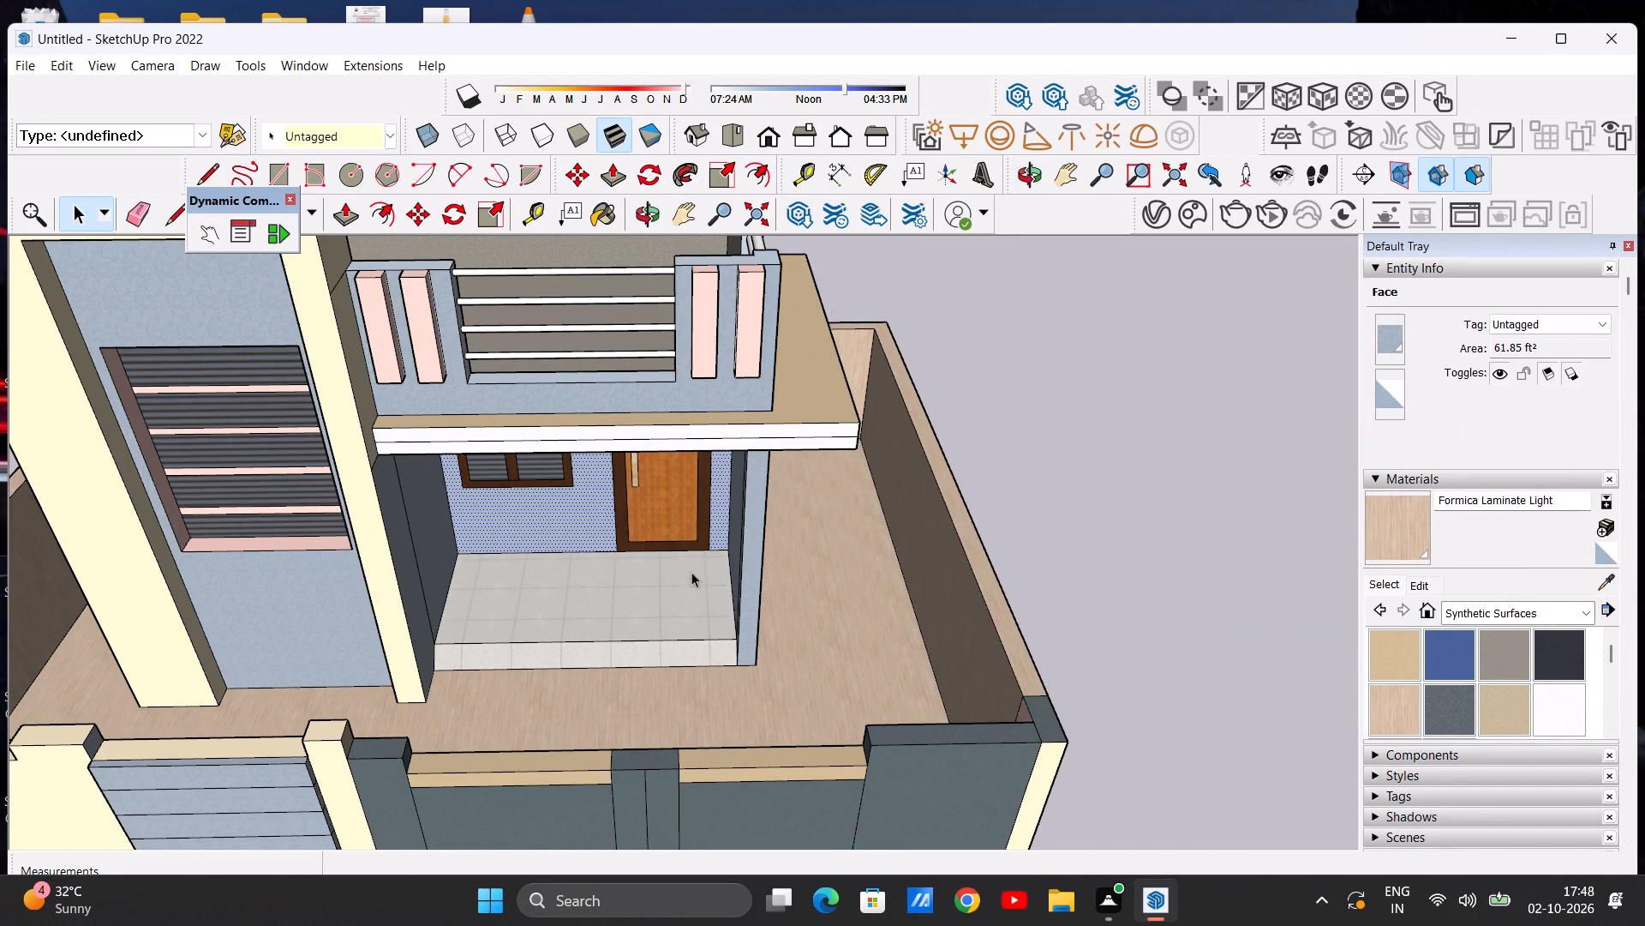
Paint the compound ground around the house with Stone Masonry Multi from the Brick, Cladding and Siding materials.
middle_click_drag(576, 550, 550, 466)
scroll(550, 466, "up", 15)
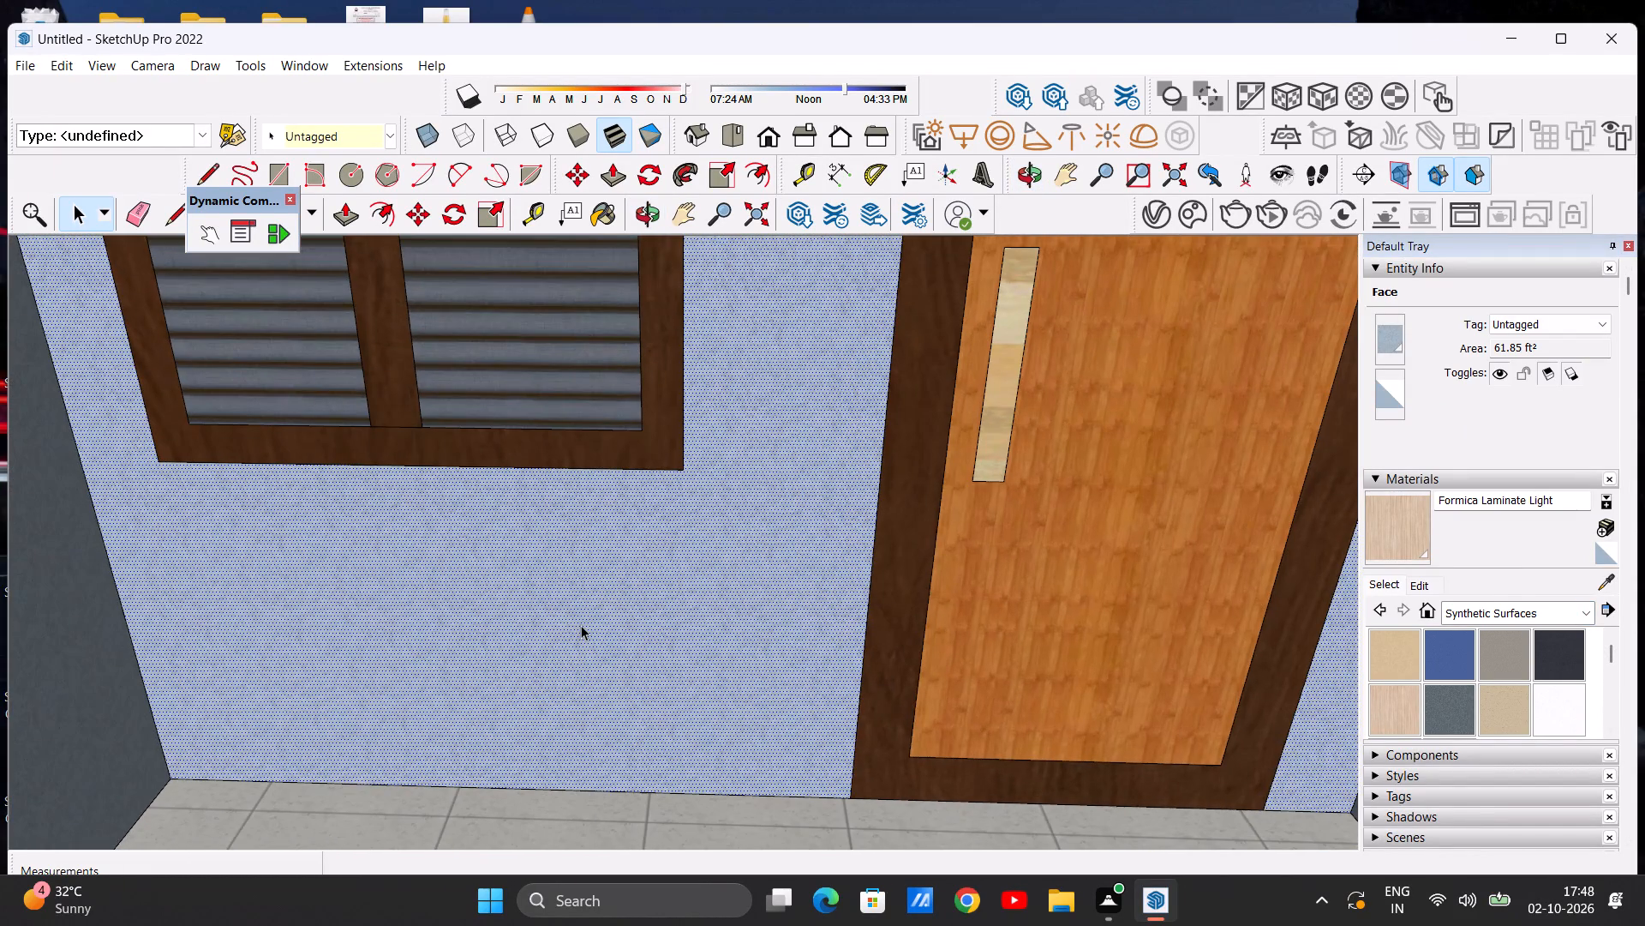
scroll(656, 678, "up", 13)
scroll(662, 685, "down", 16)
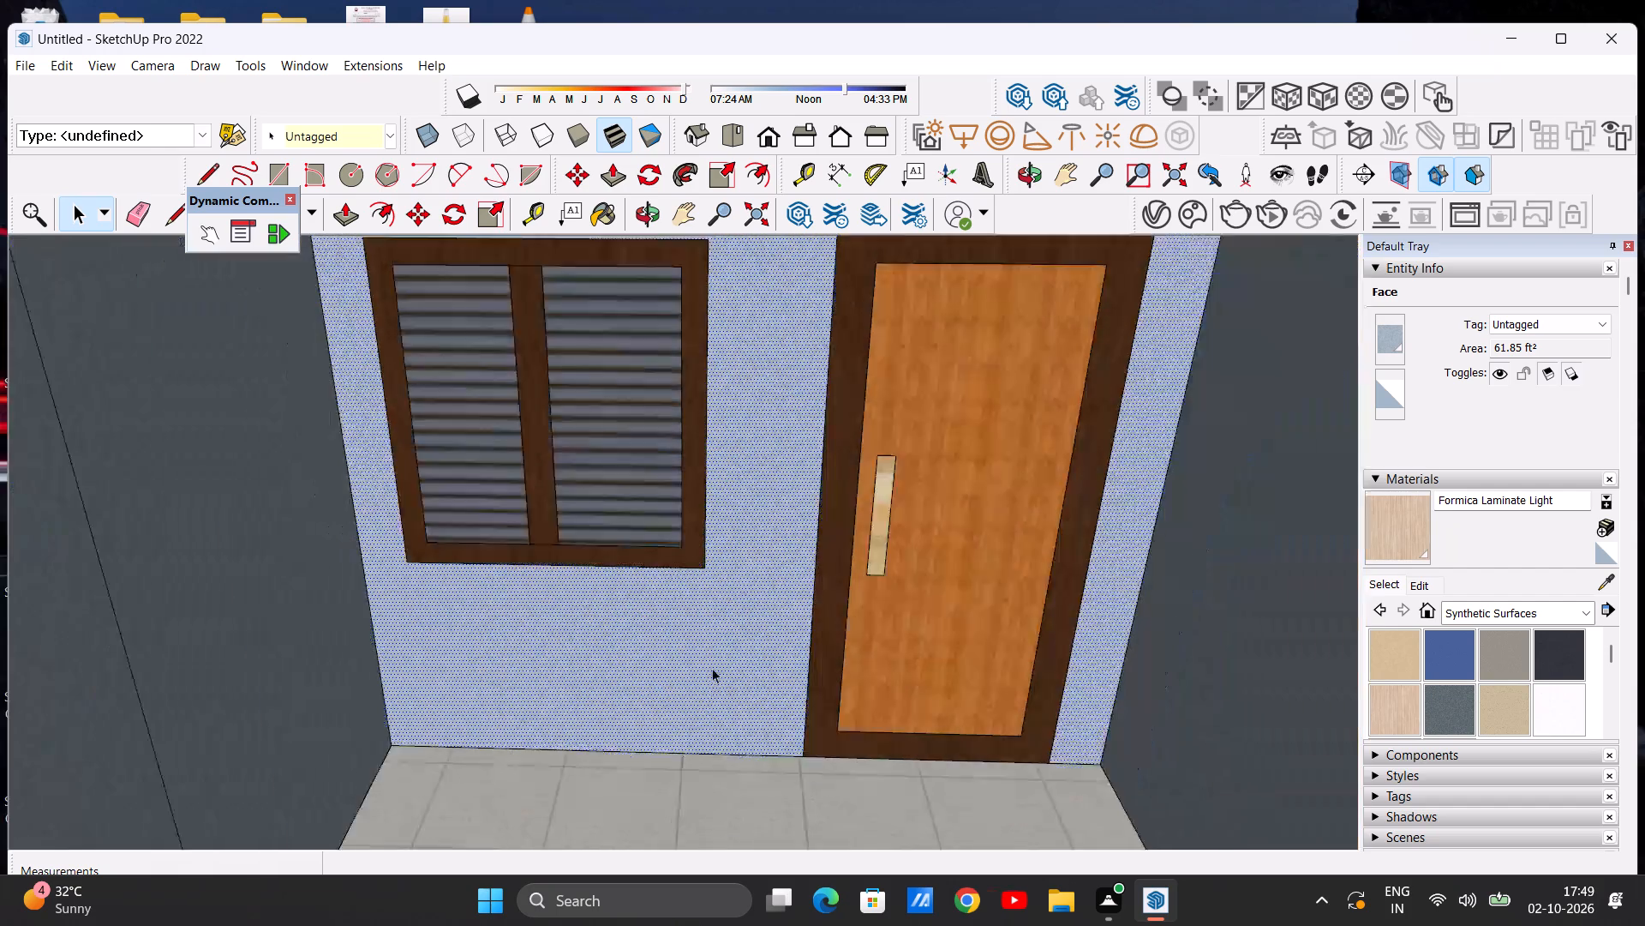
scroll(712, 668, "down", 20)
middle_click_drag(874, 707, 868, 794)
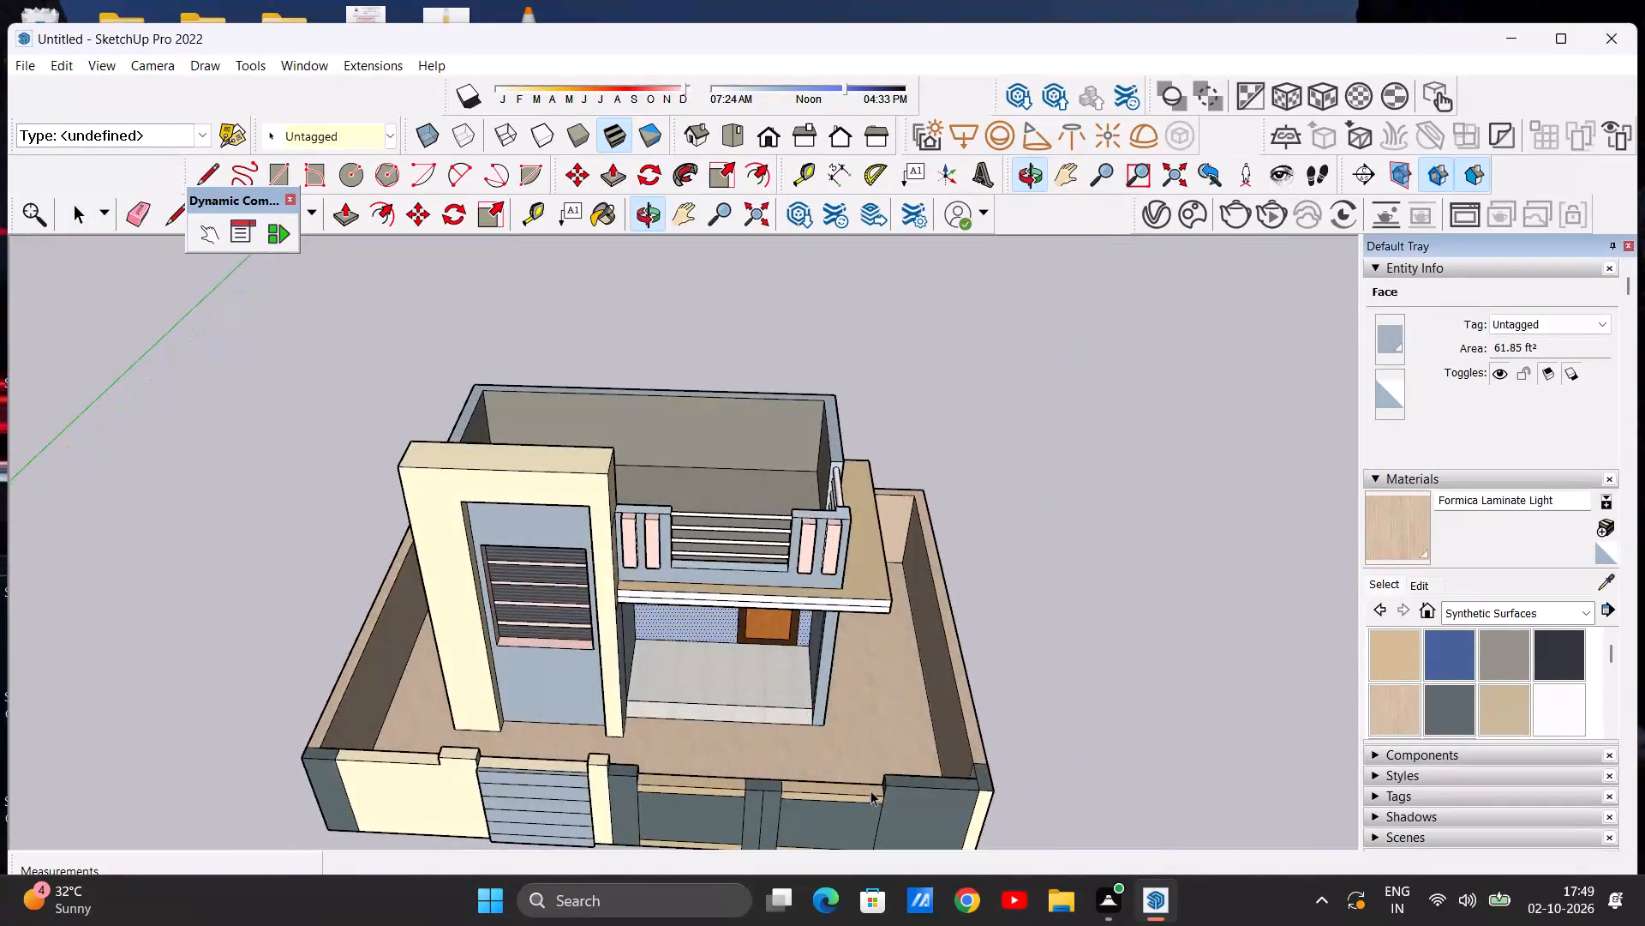
scroll(899, 728, "up", 8)
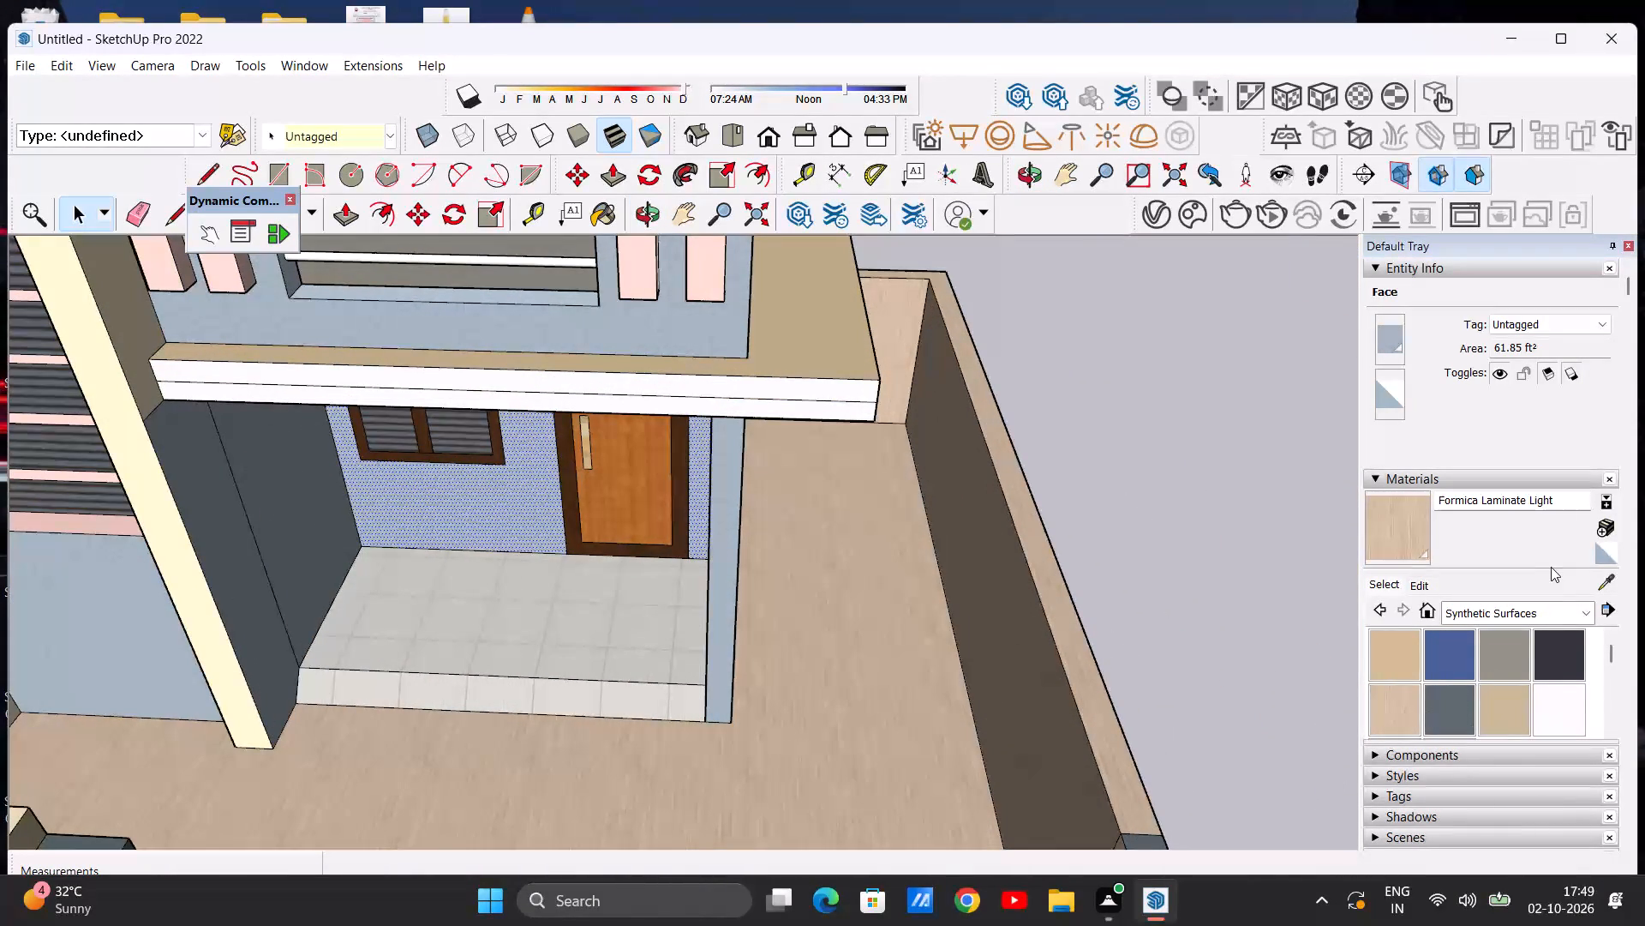
left_click(1384, 583)
left_click(1587, 616)
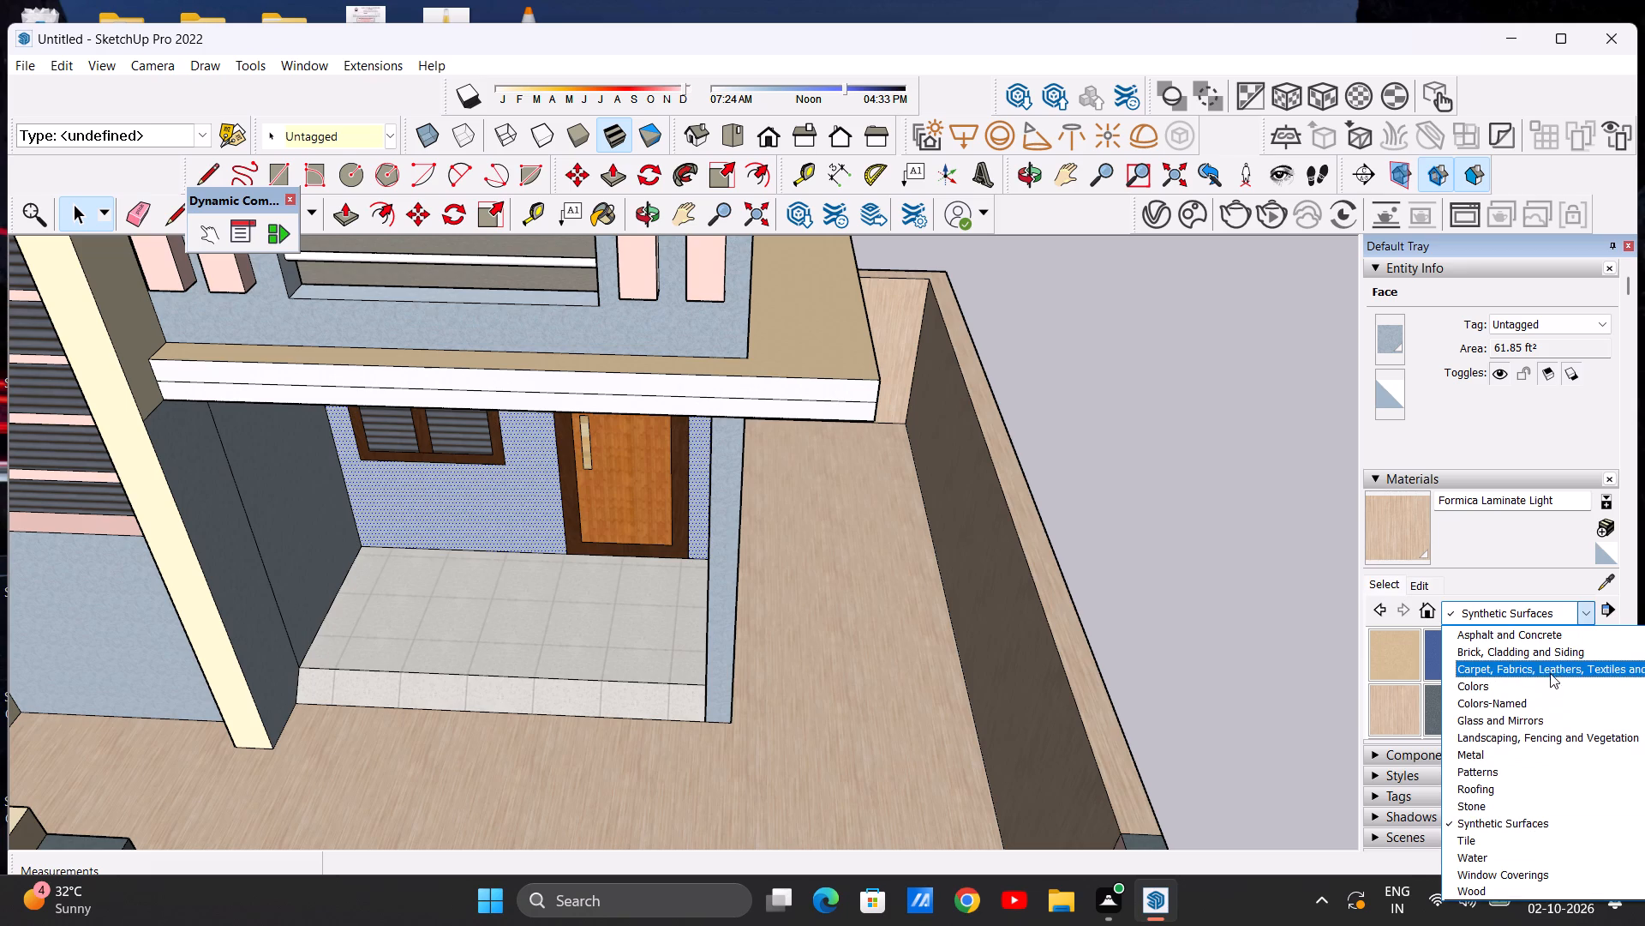
left_click(1539, 650)
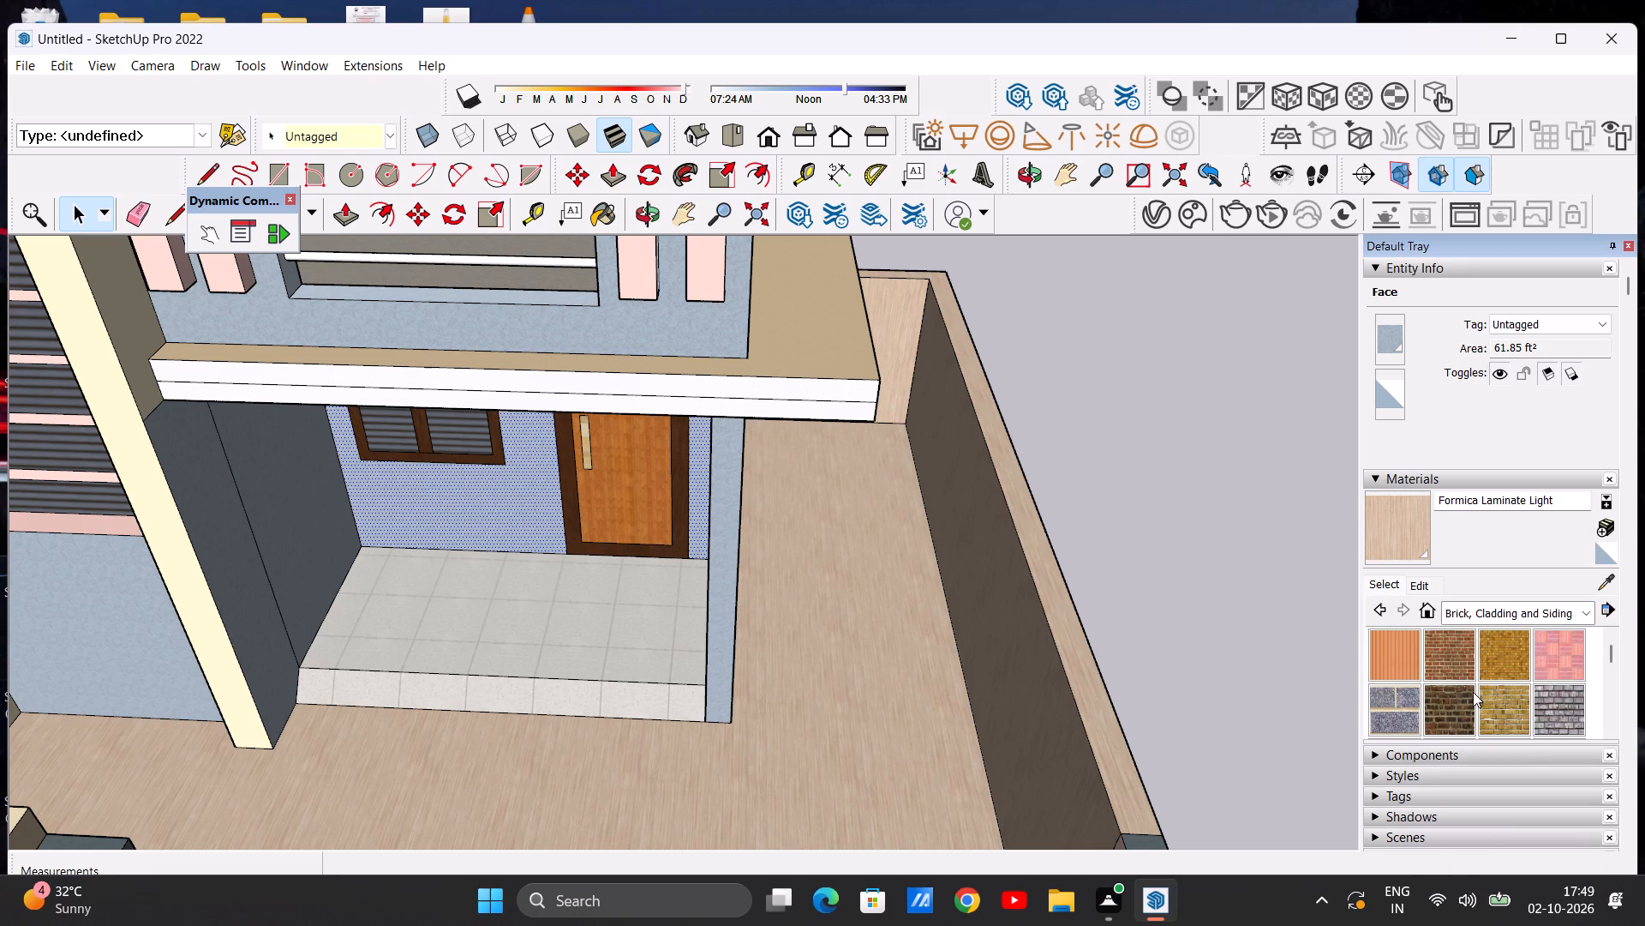
scroll(1473, 692, "down", 2)
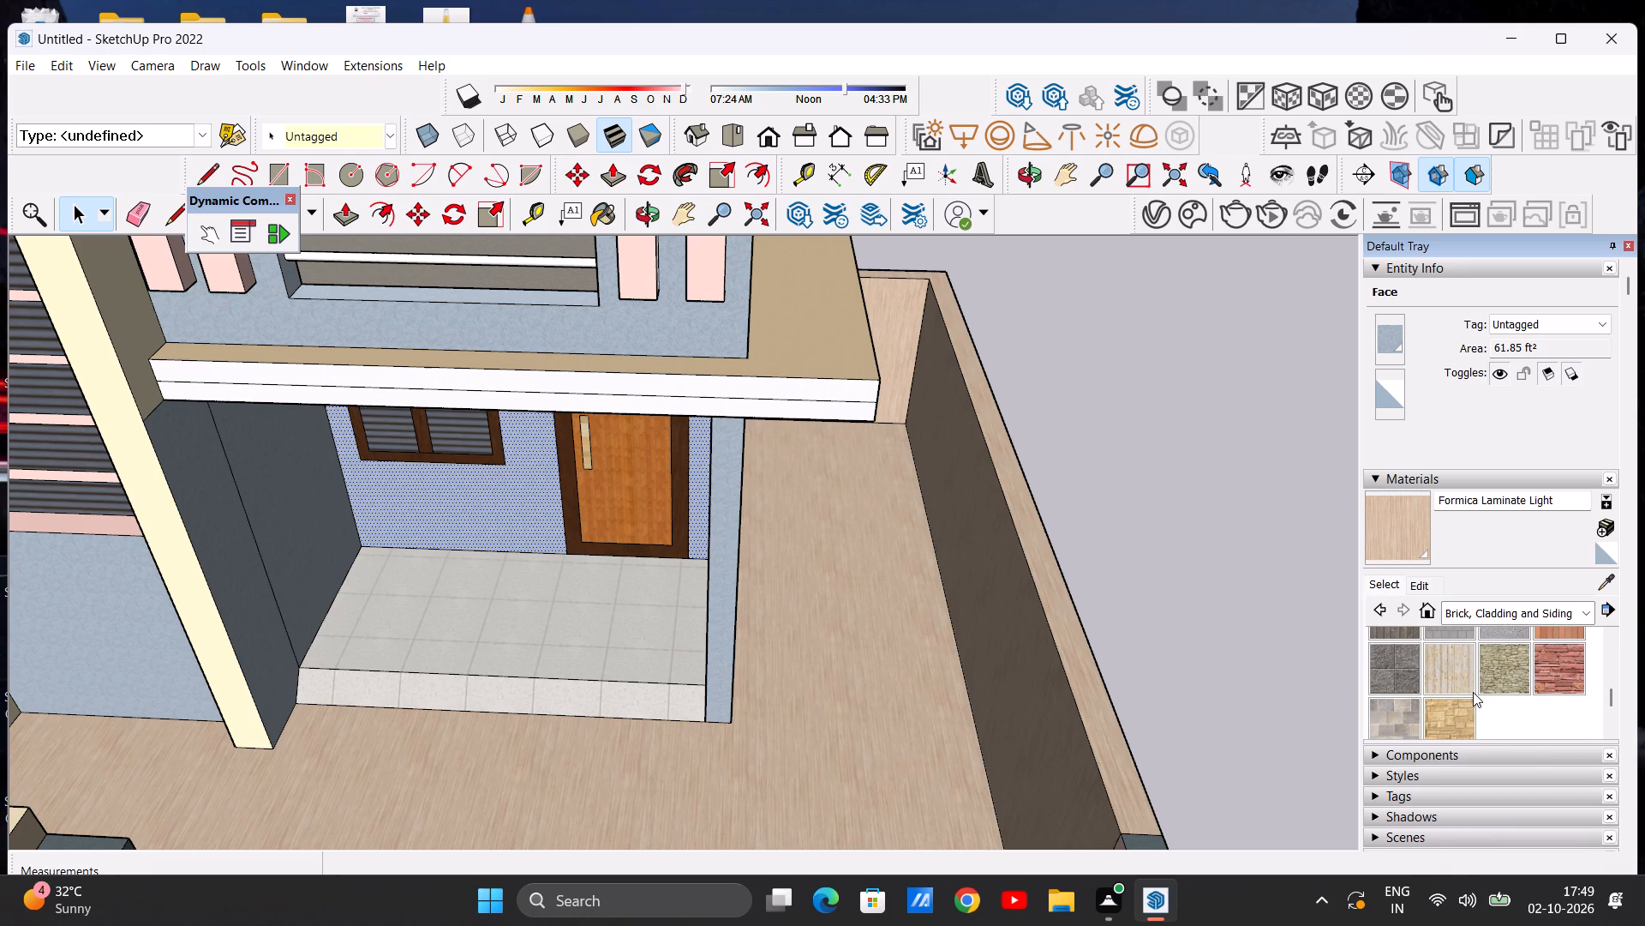
scroll(1473, 692, "down", 1)
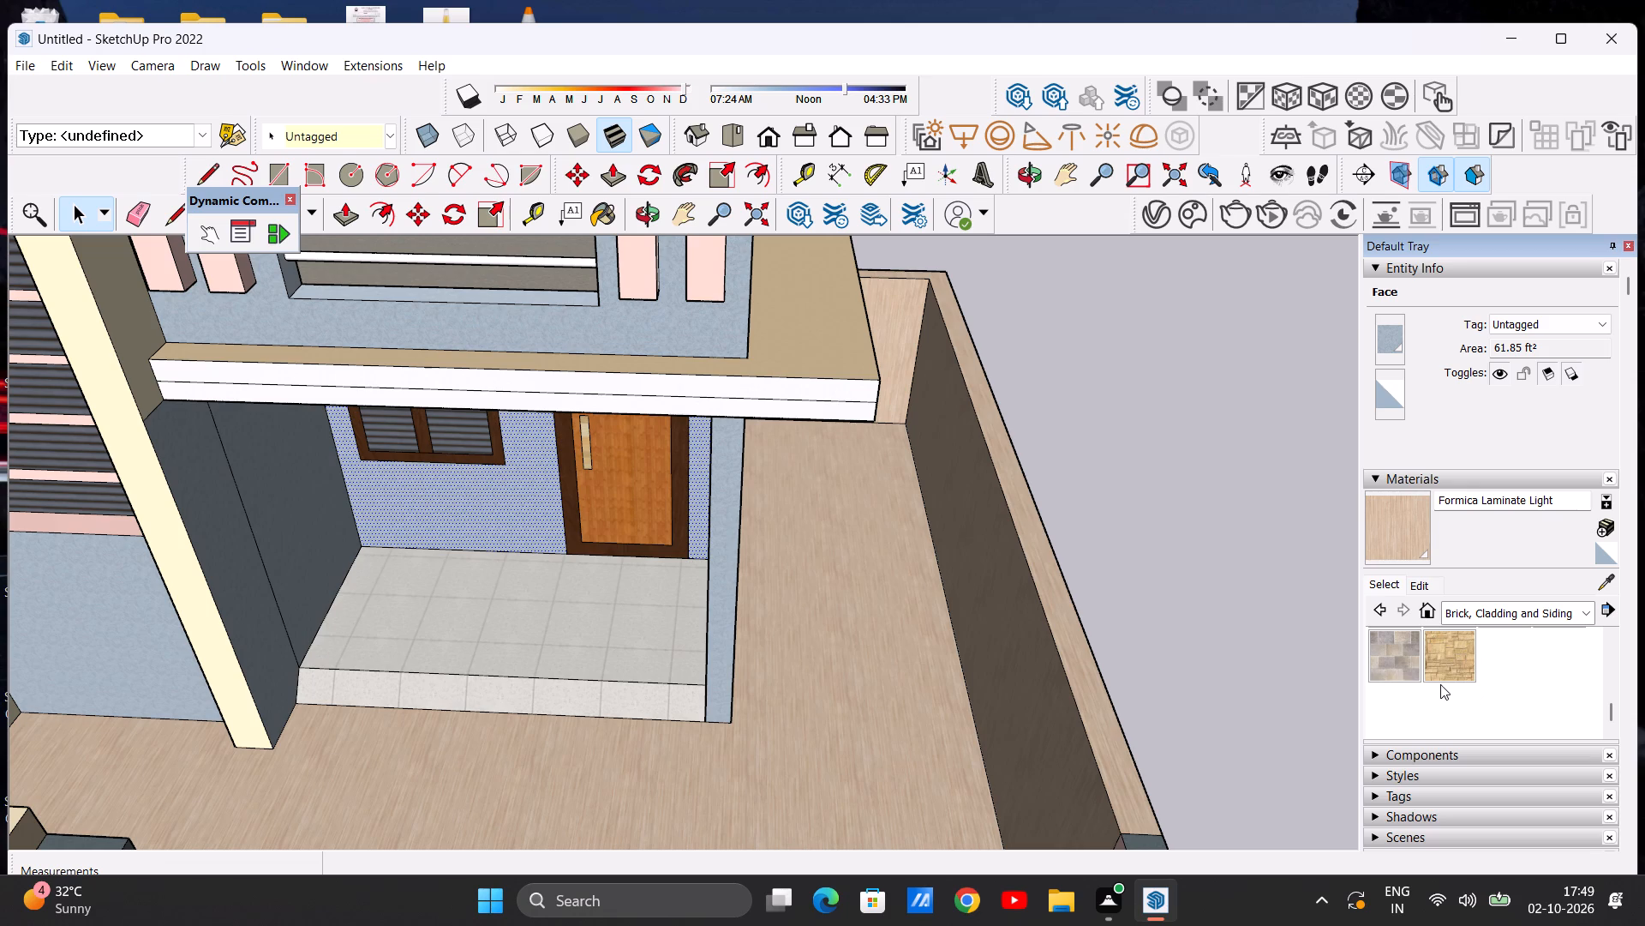
left_click(1402, 647)
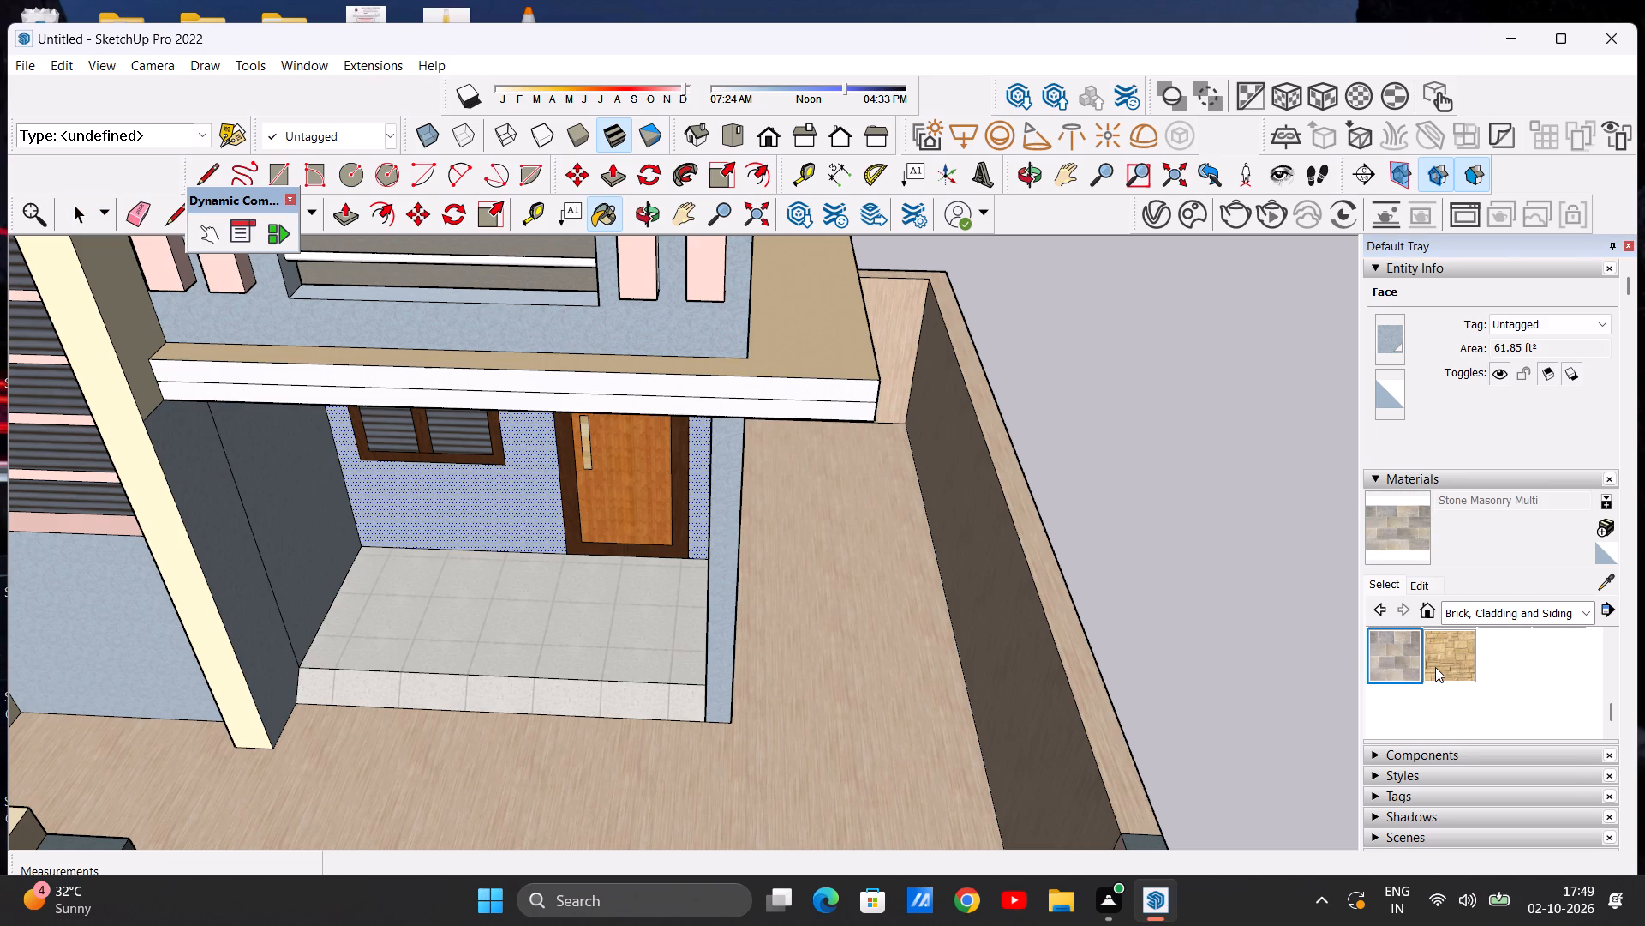
scroll(1435, 667, "down", 1)
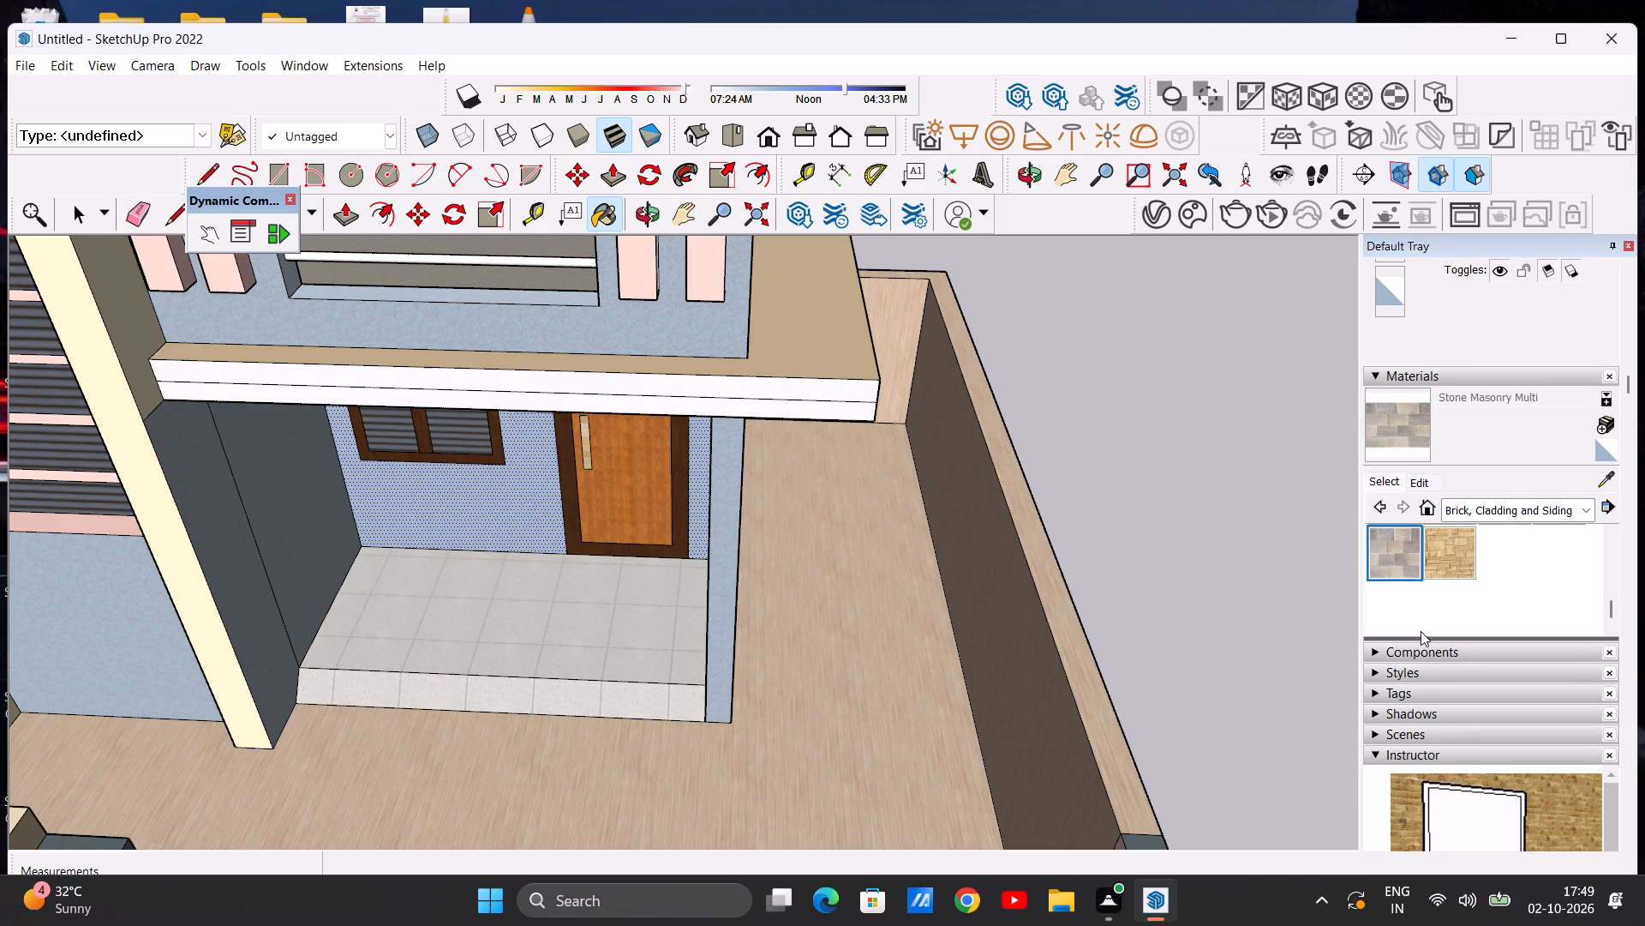
left_click(905, 765)
Examine the stone paving around the house from near and far, including the side passages.
scroll(897, 756, "down", 6)
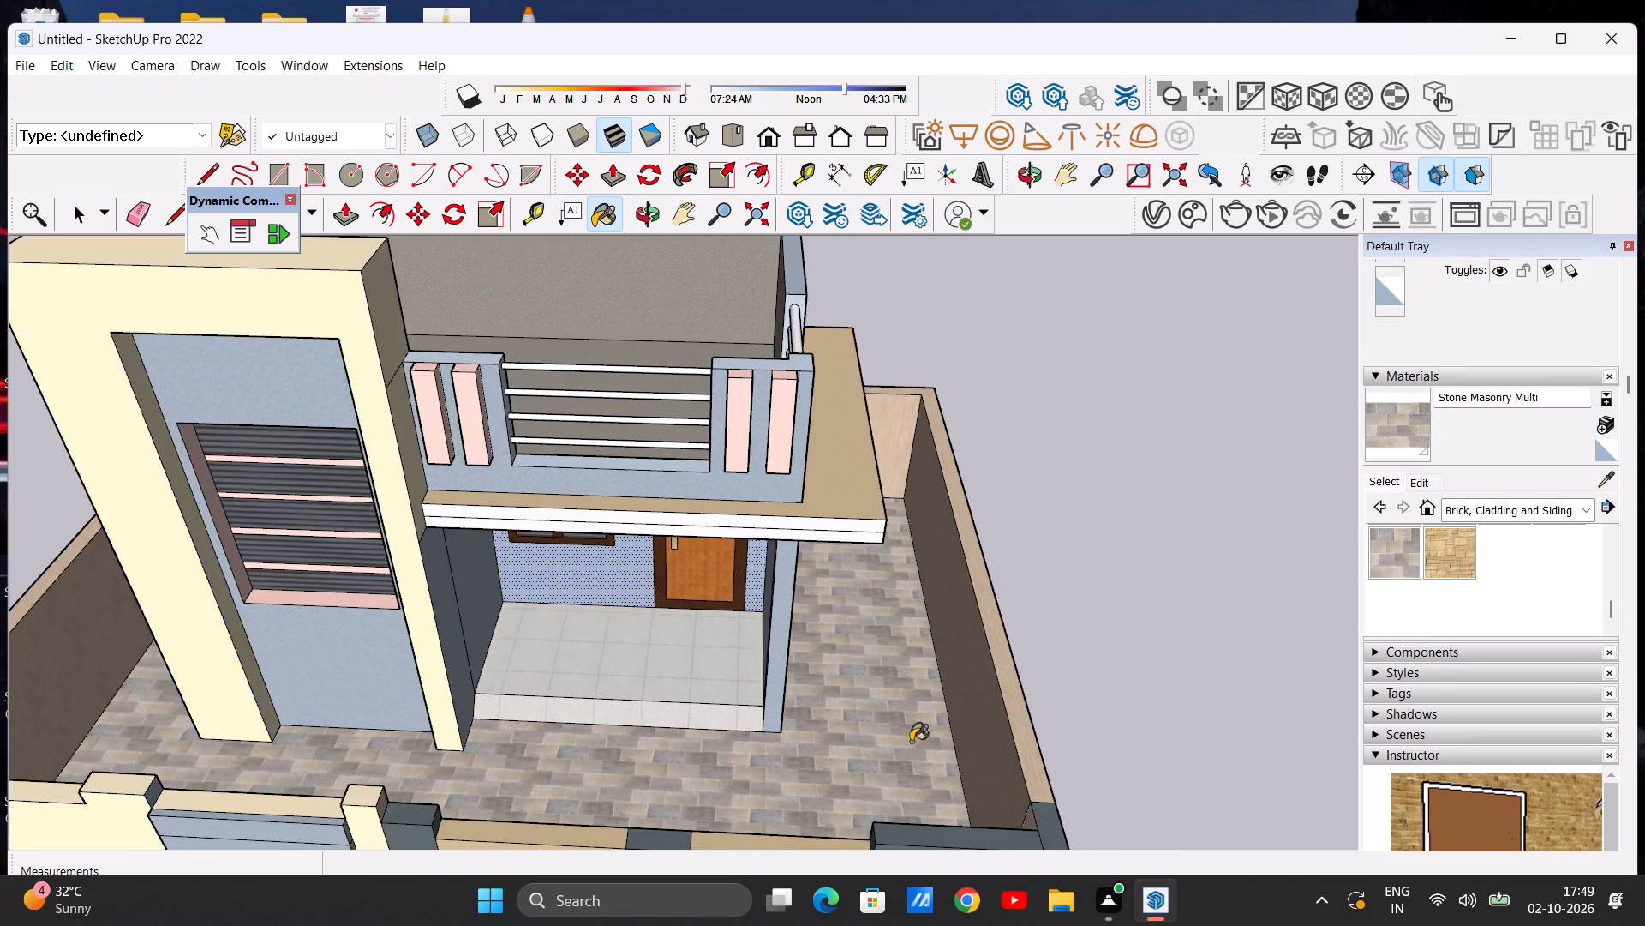
scroll(911, 742, "down", 4)
scroll(882, 767, "up", 20)
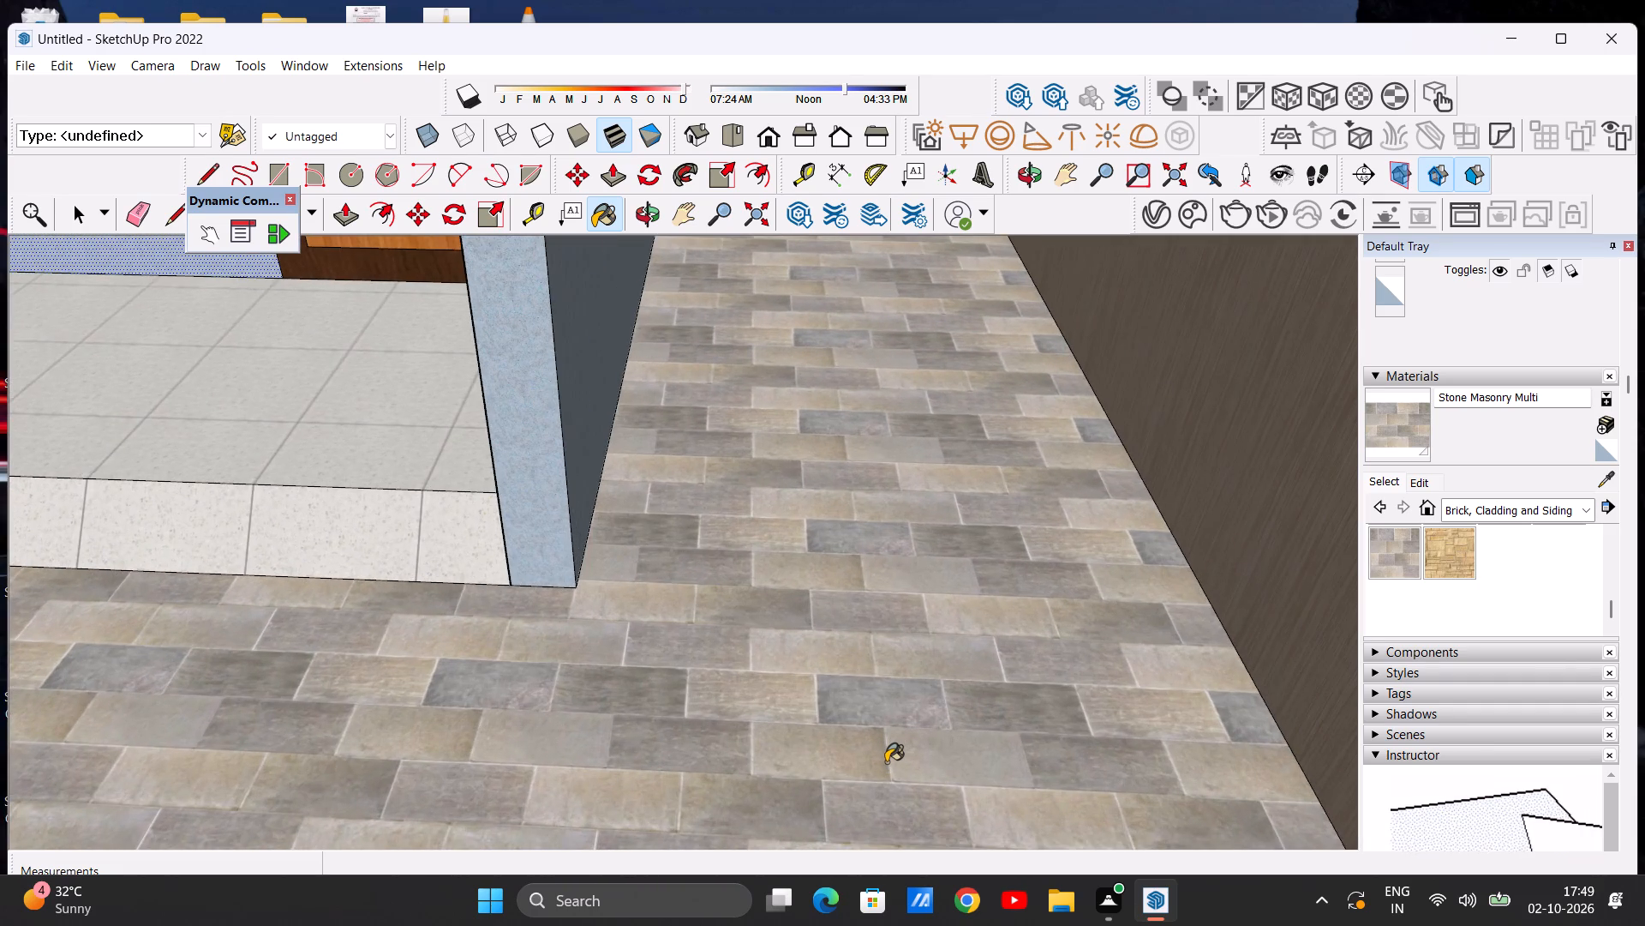
scroll(886, 762, "down", 20)
scroll(886, 762, "down", 6)
scroll(901, 730, "up", 6)
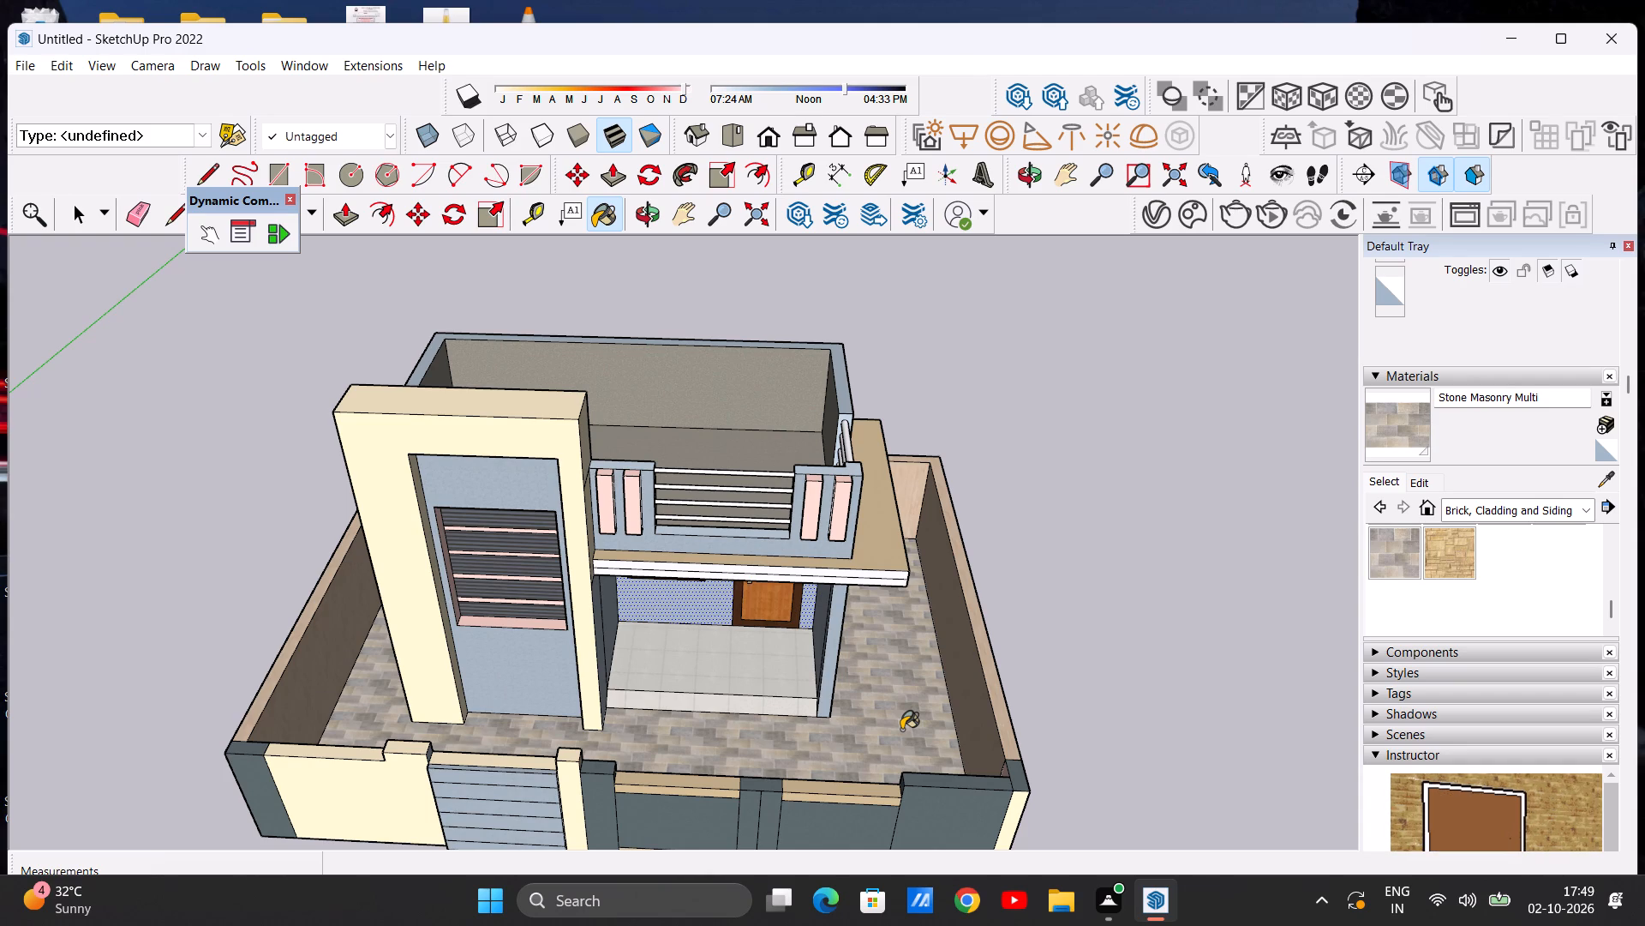
scroll(901, 730, "down", 5)
scroll(879, 737, "up", 6)
middle_click_drag(879, 737, 1056, 699)
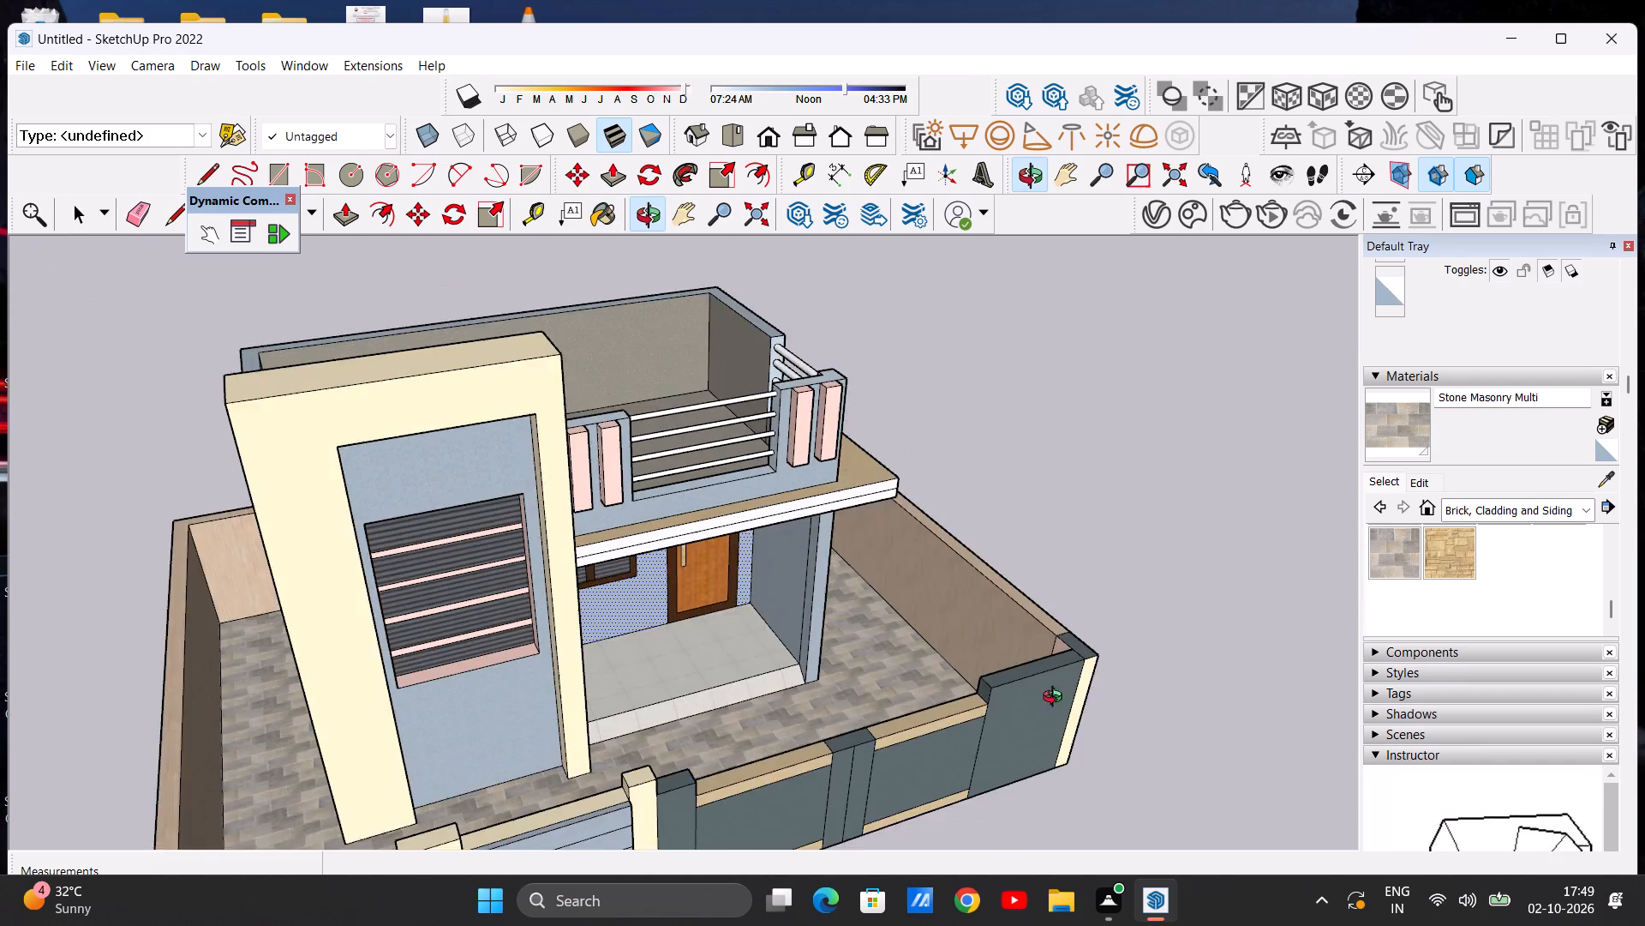
middle_click_drag(1056, 699, 1172, 686)
middle_click_drag(773, 706, 1128, 644)
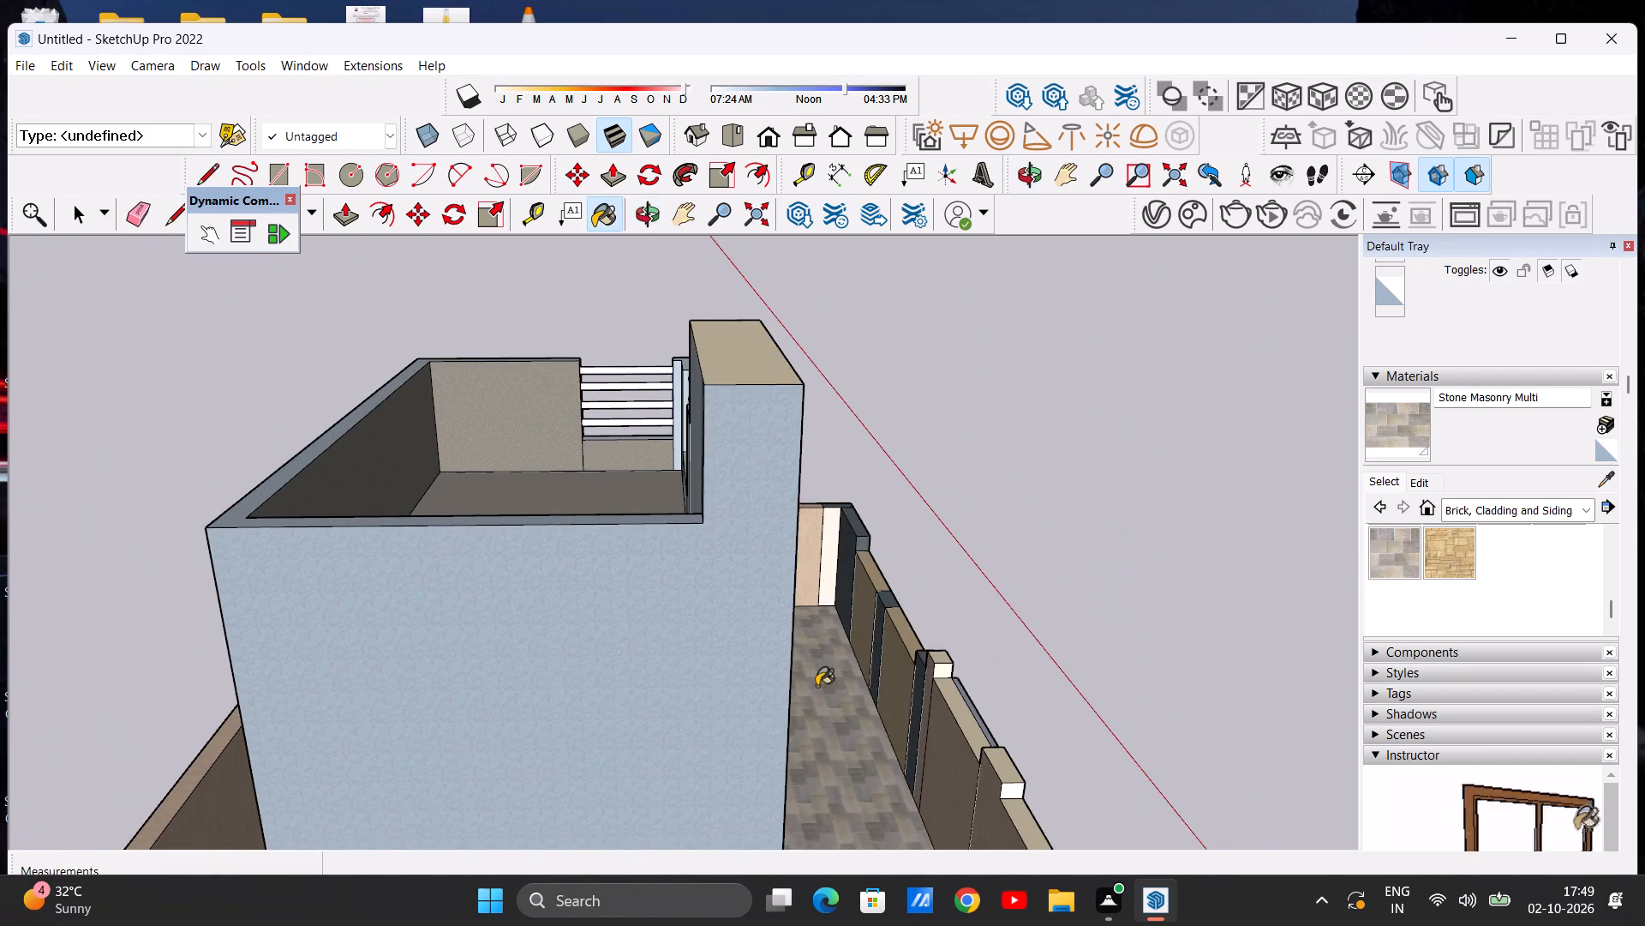
middle_click_drag(781, 691, 622, 698)
Paint the pale strip inside the compound side wall, at its front corner beyond the porch, with Formica Laminate Light.
scroll(924, 570, "up", 7)
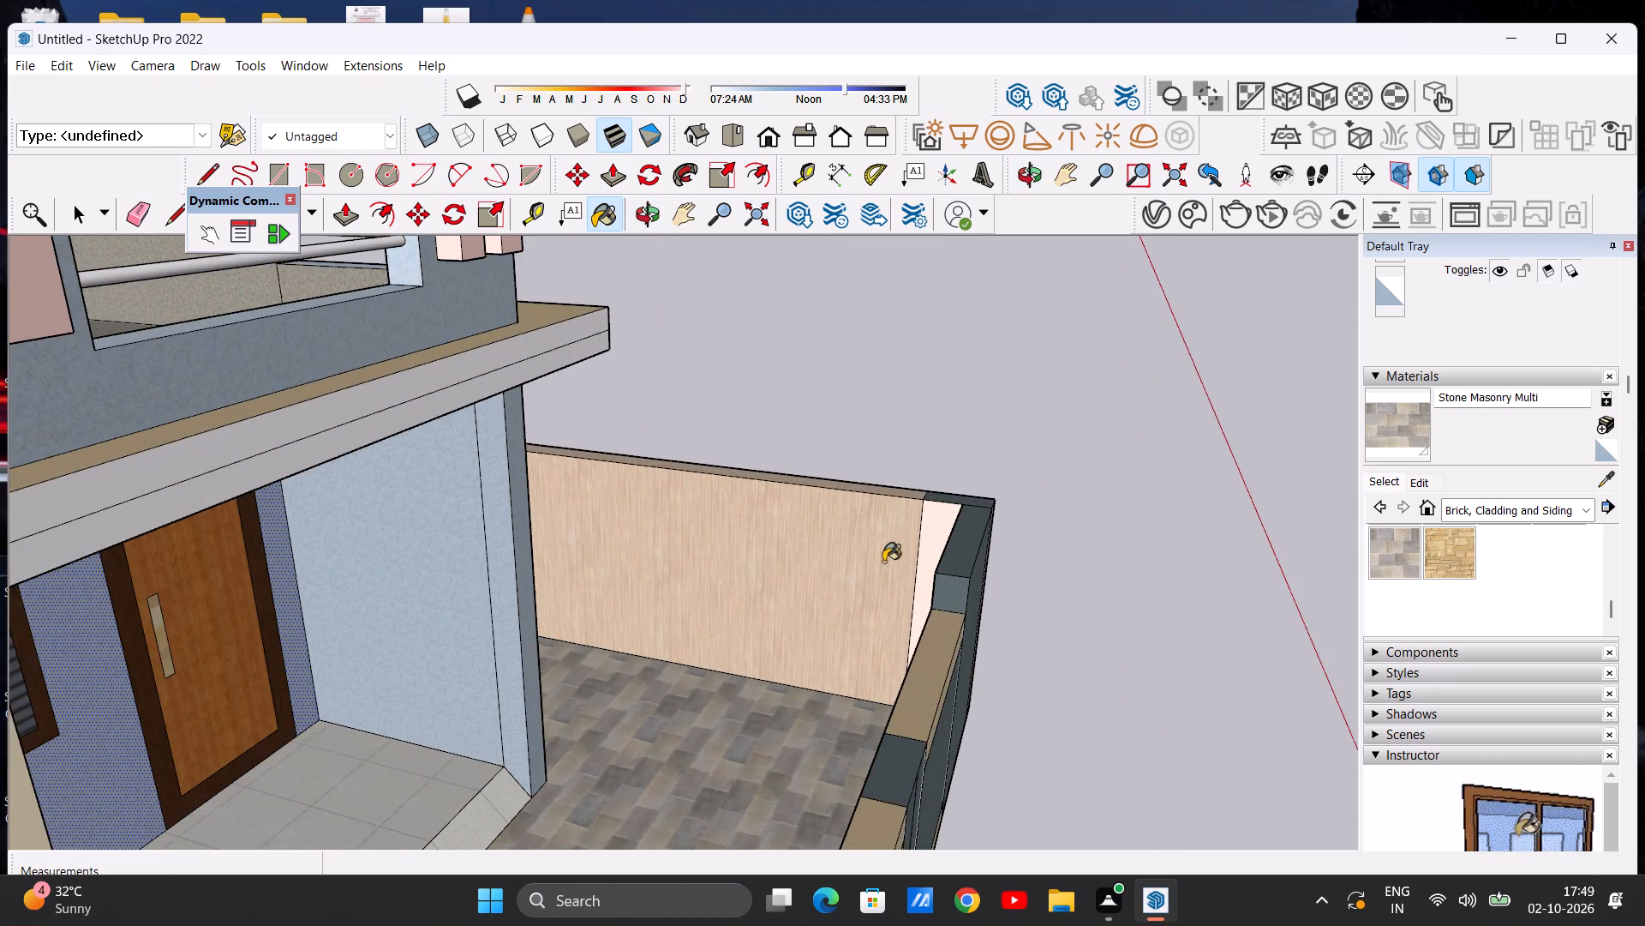
middle_click_drag(882, 562, 922, 554)
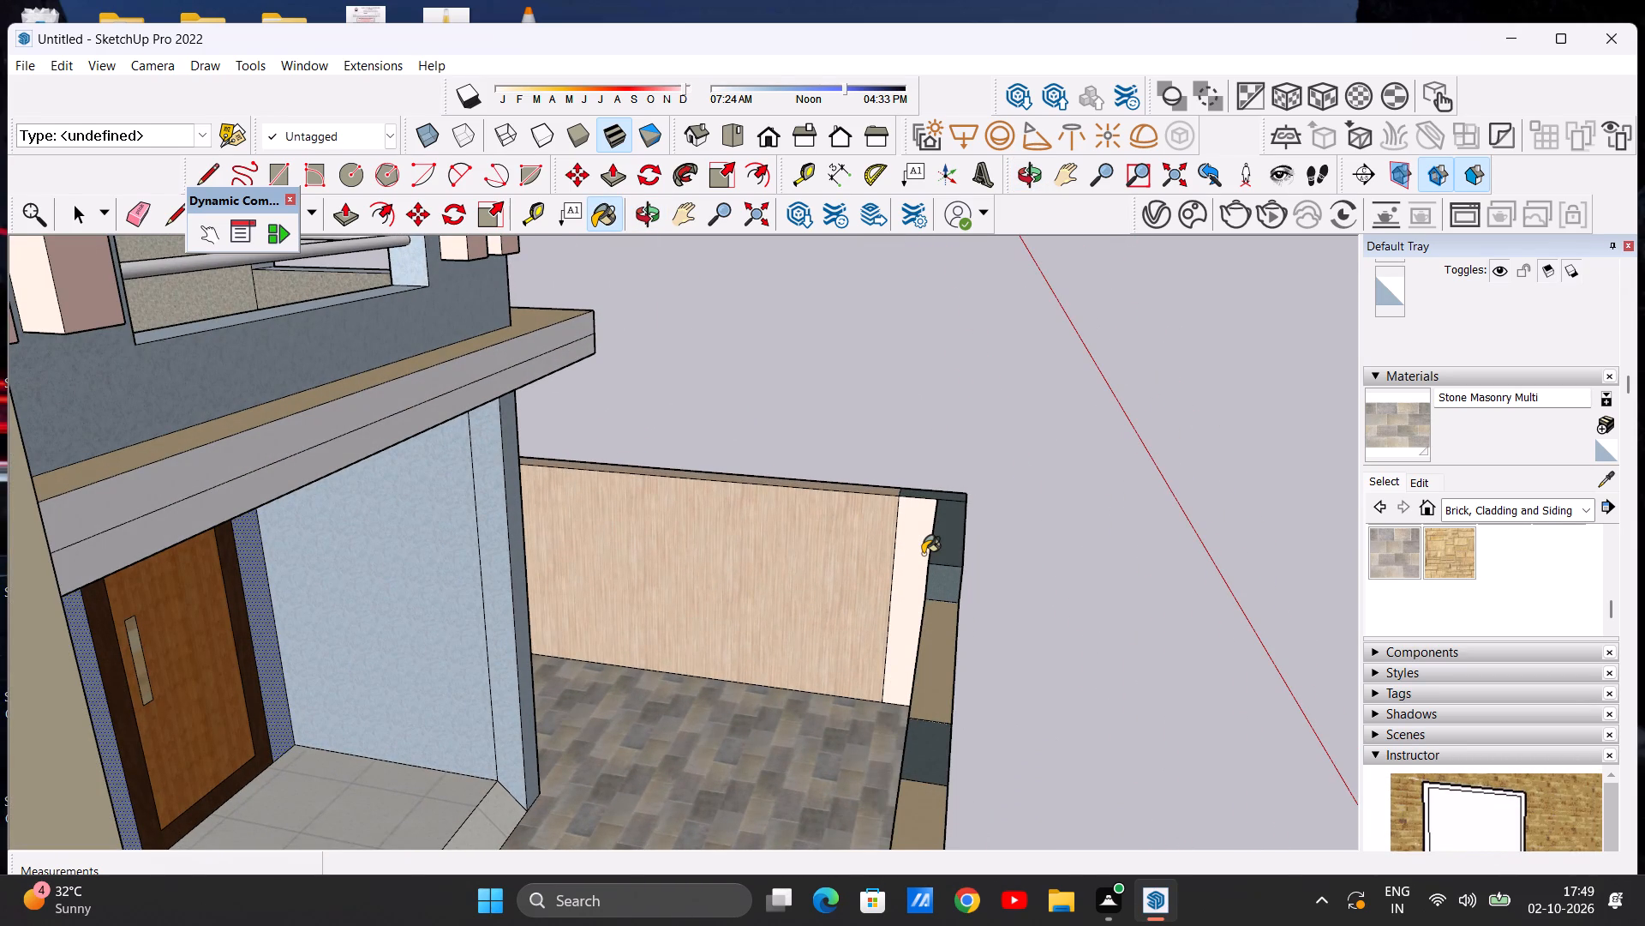
scroll(923, 554, "down", 2)
scroll(878, 563, "up", 4)
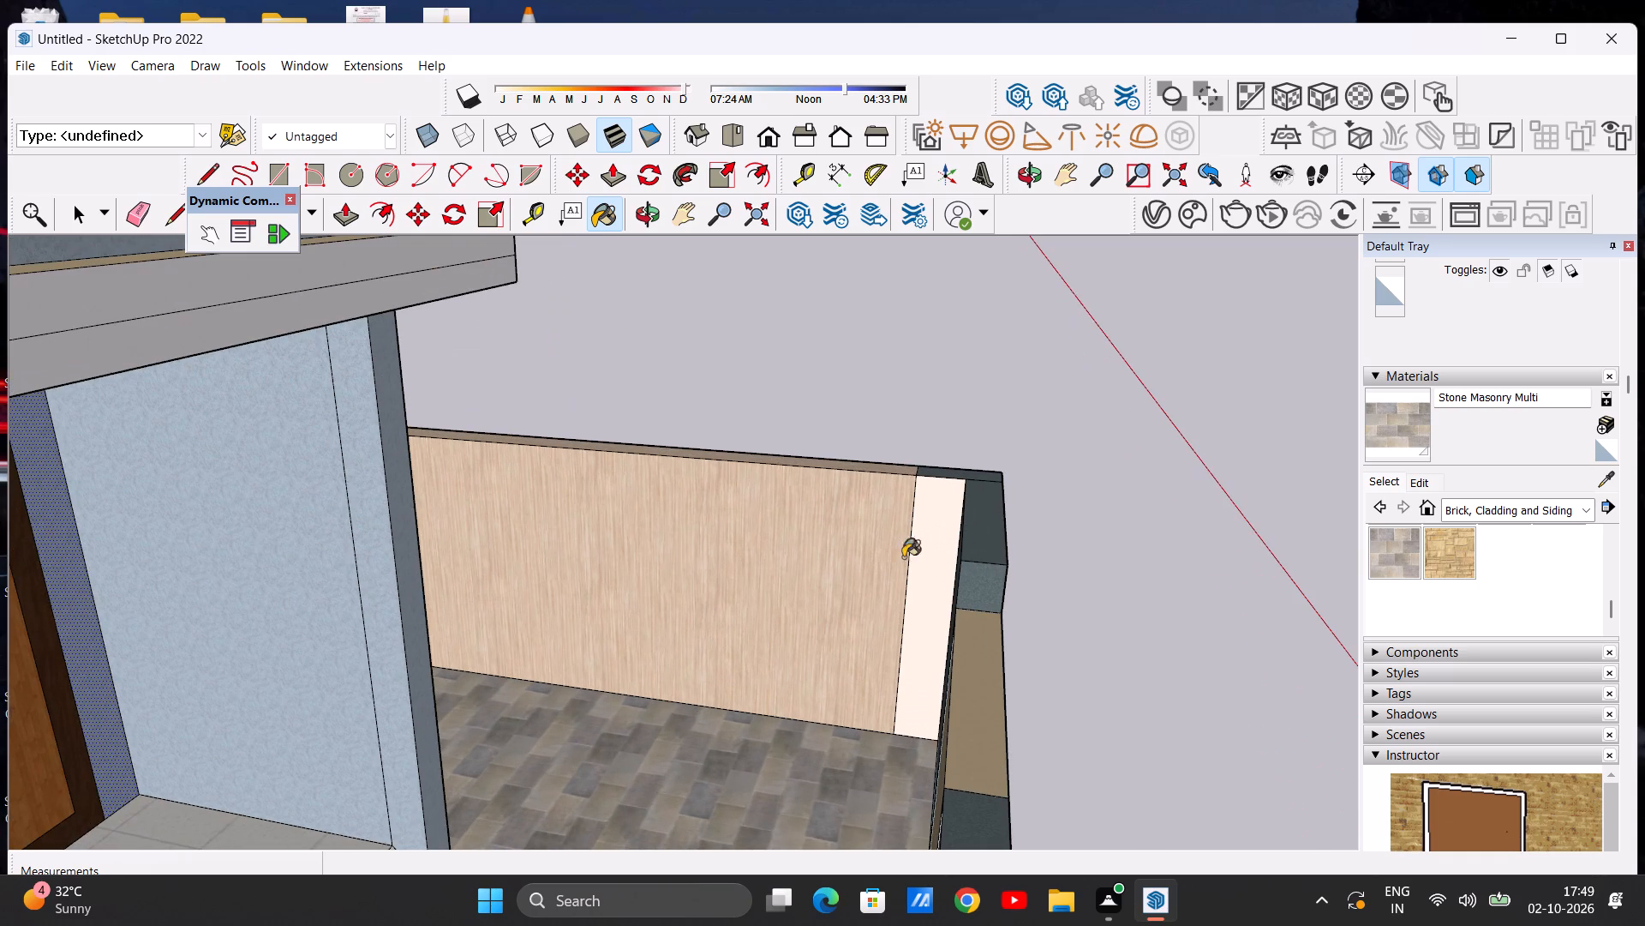
left_click(1586, 508)
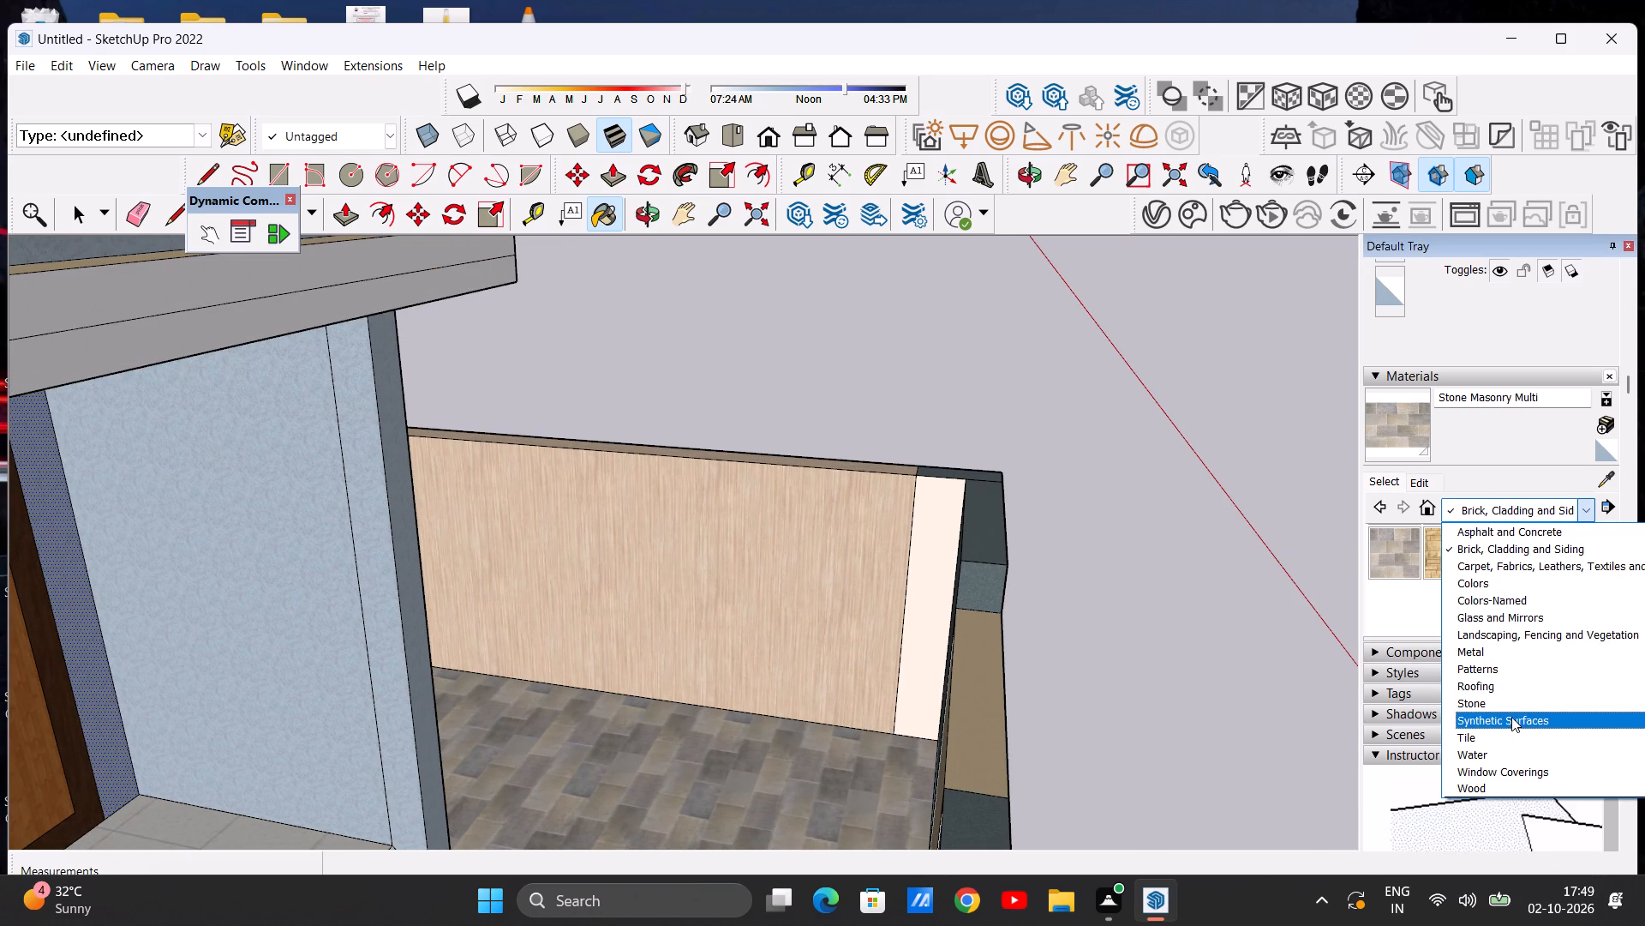
left_click(1510, 721)
left_click(1397, 613)
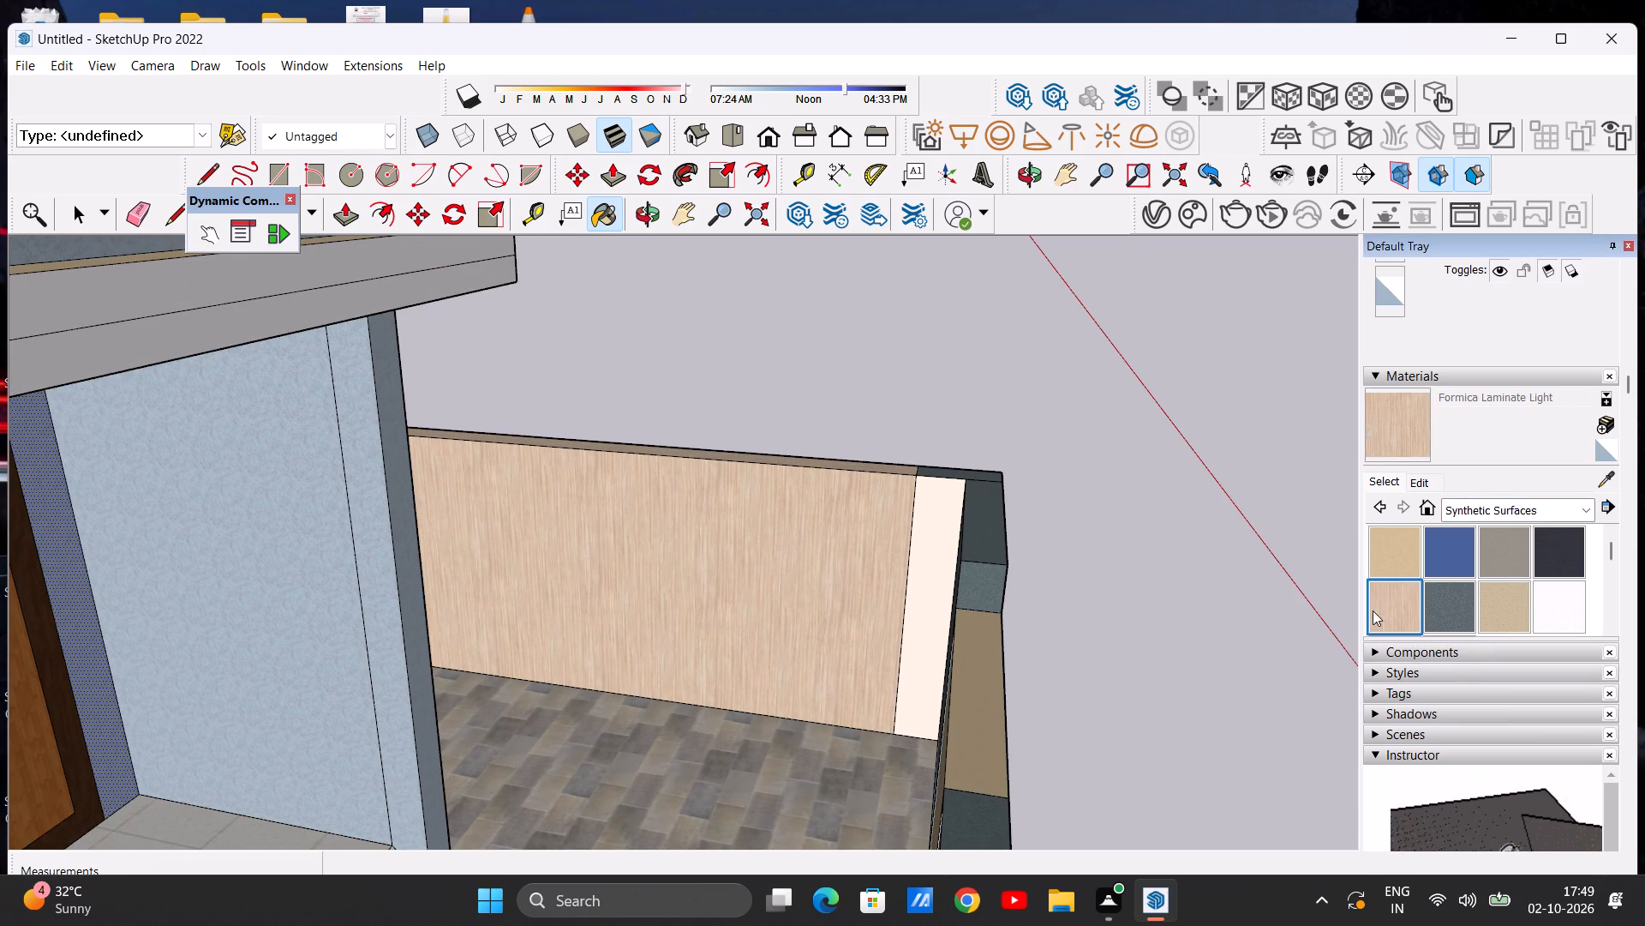
left_click(934, 543)
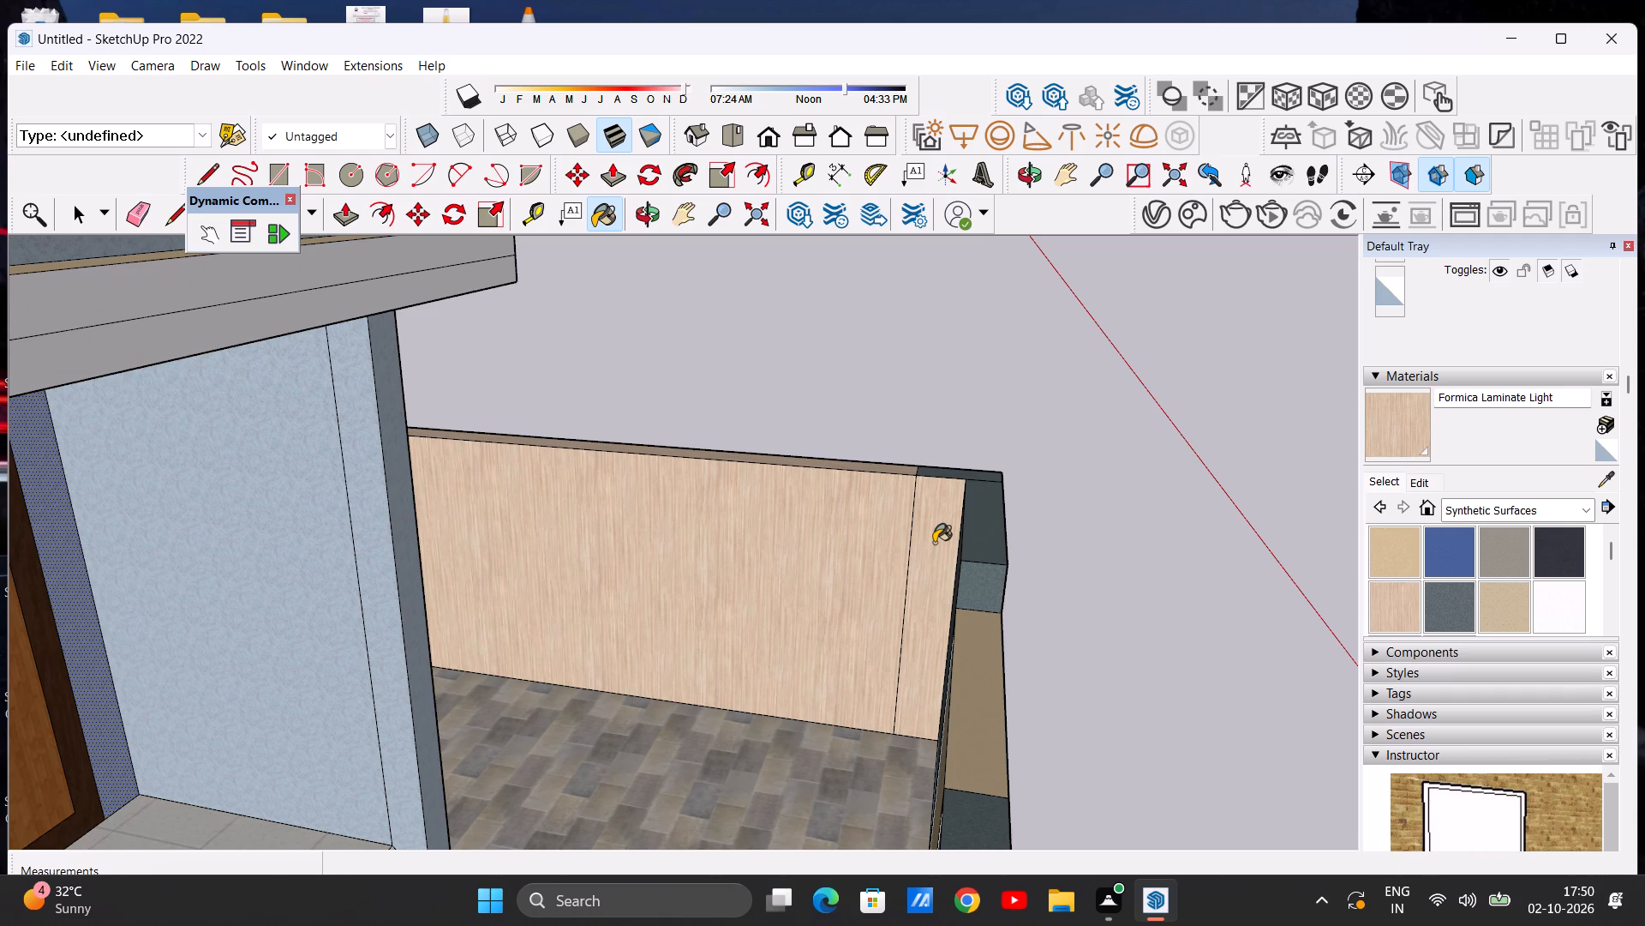
Apply Formica Laminate Light to the front compound wall's top edge near the tower-side corner and to the raised pillar's top and side.
scroll(907, 562, "down", 12)
scroll(826, 647, "up", 6)
scroll(932, 587, "down", 3)
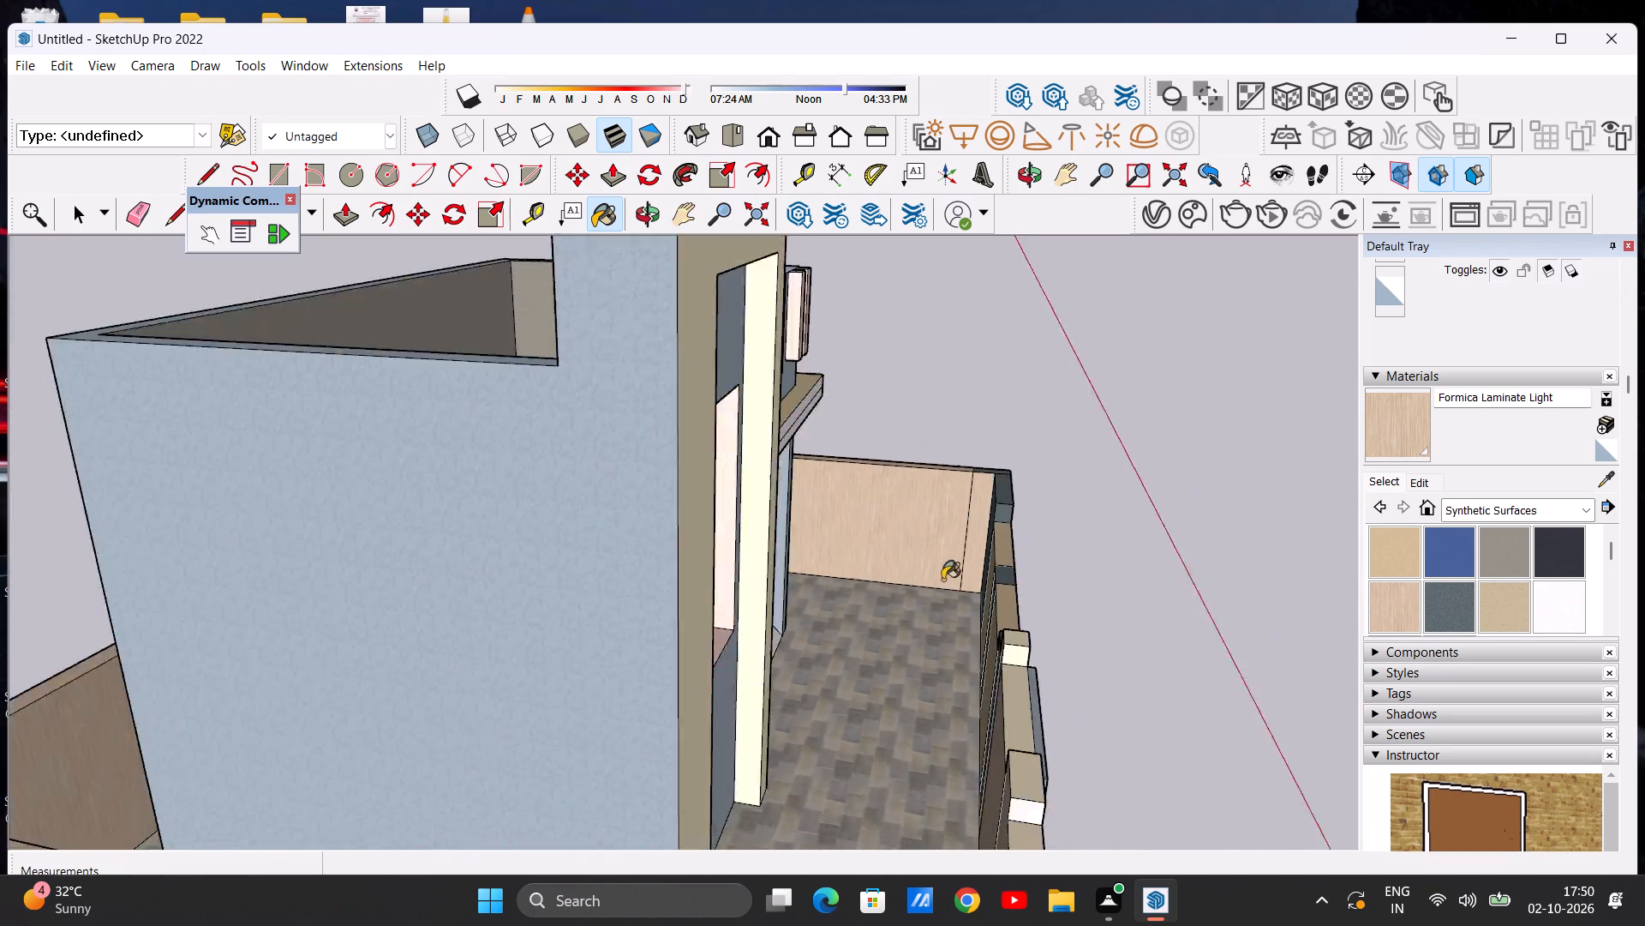
scroll(942, 580, "down", 8)
middle_click_drag(852, 621, 1271, 679)
middle_click_drag(757, 529, 948, 537)
scroll(924, 485, "up", 20)
scroll(924, 485, "up", 2)
middle_click_drag(933, 469, 934, 502)
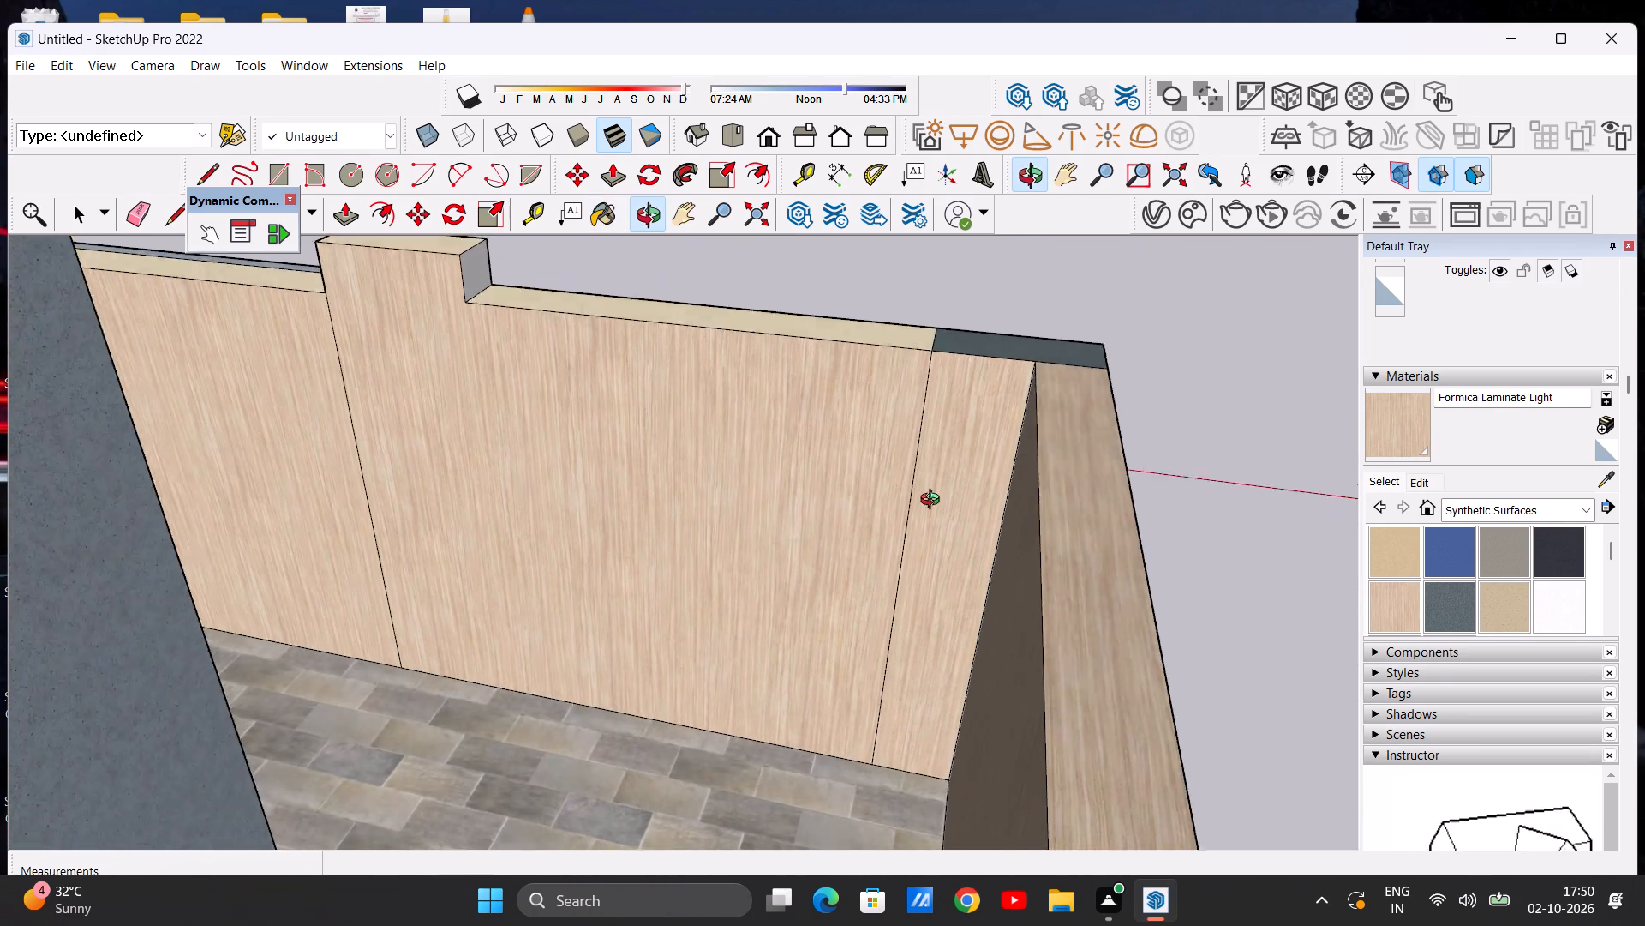
middle_click_drag(934, 502, 934, 585)
scroll(933, 585, "up", 3)
scroll(859, 539, "down", 6)
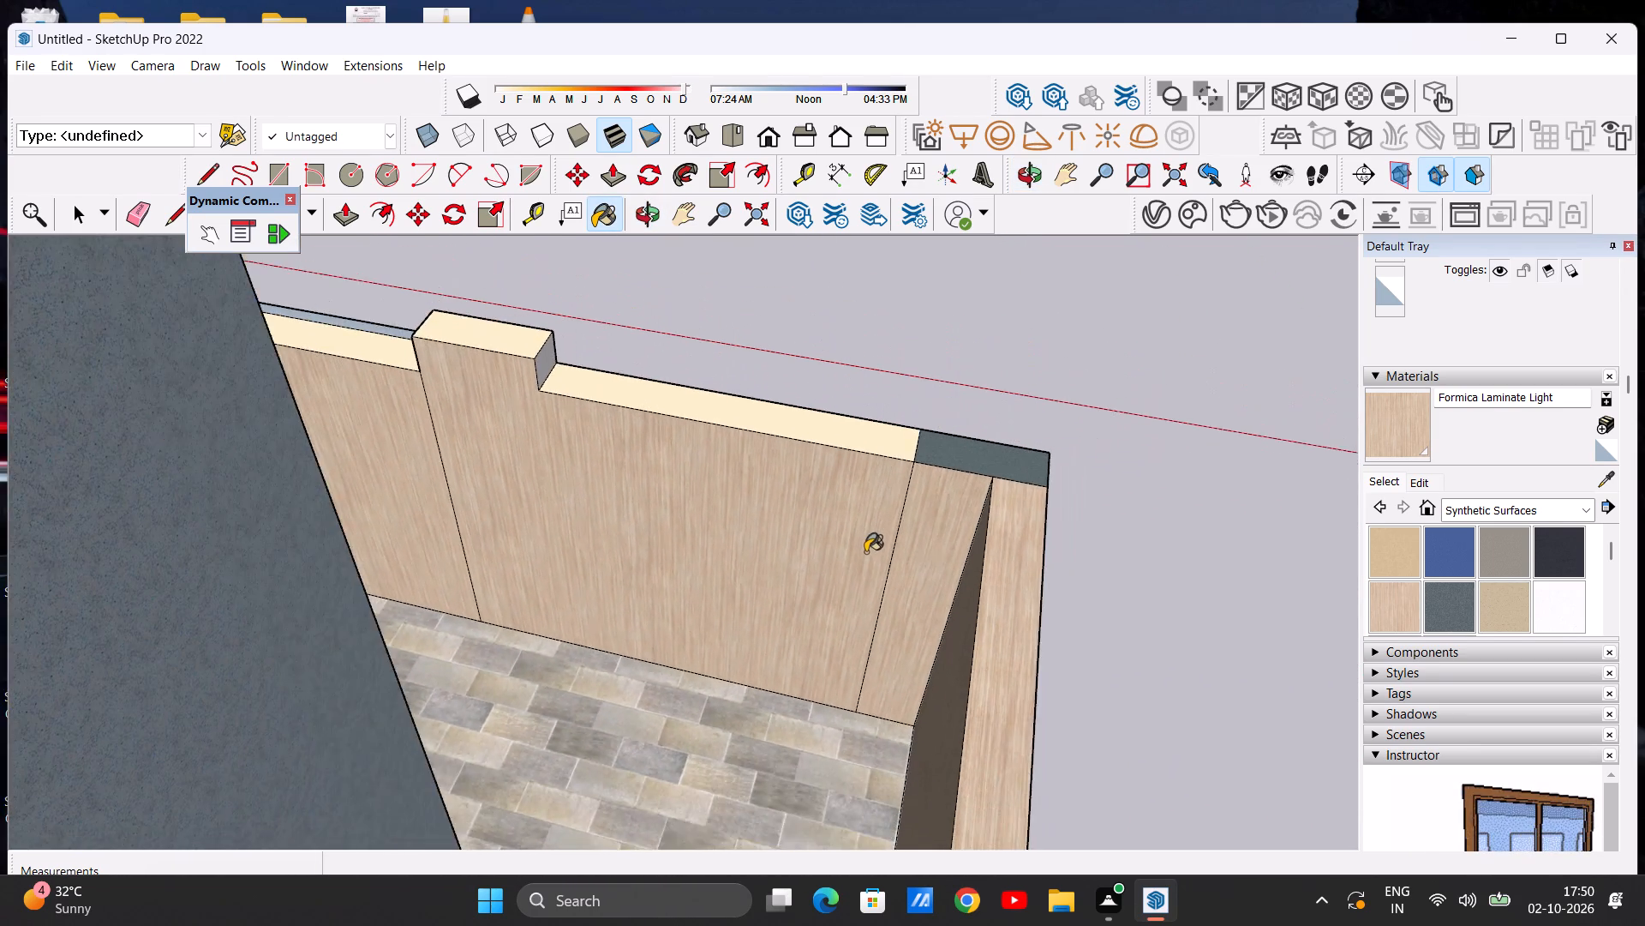
scroll(865, 552, "down", 4)
scroll(851, 472, "up", 7)
left_click(852, 472)
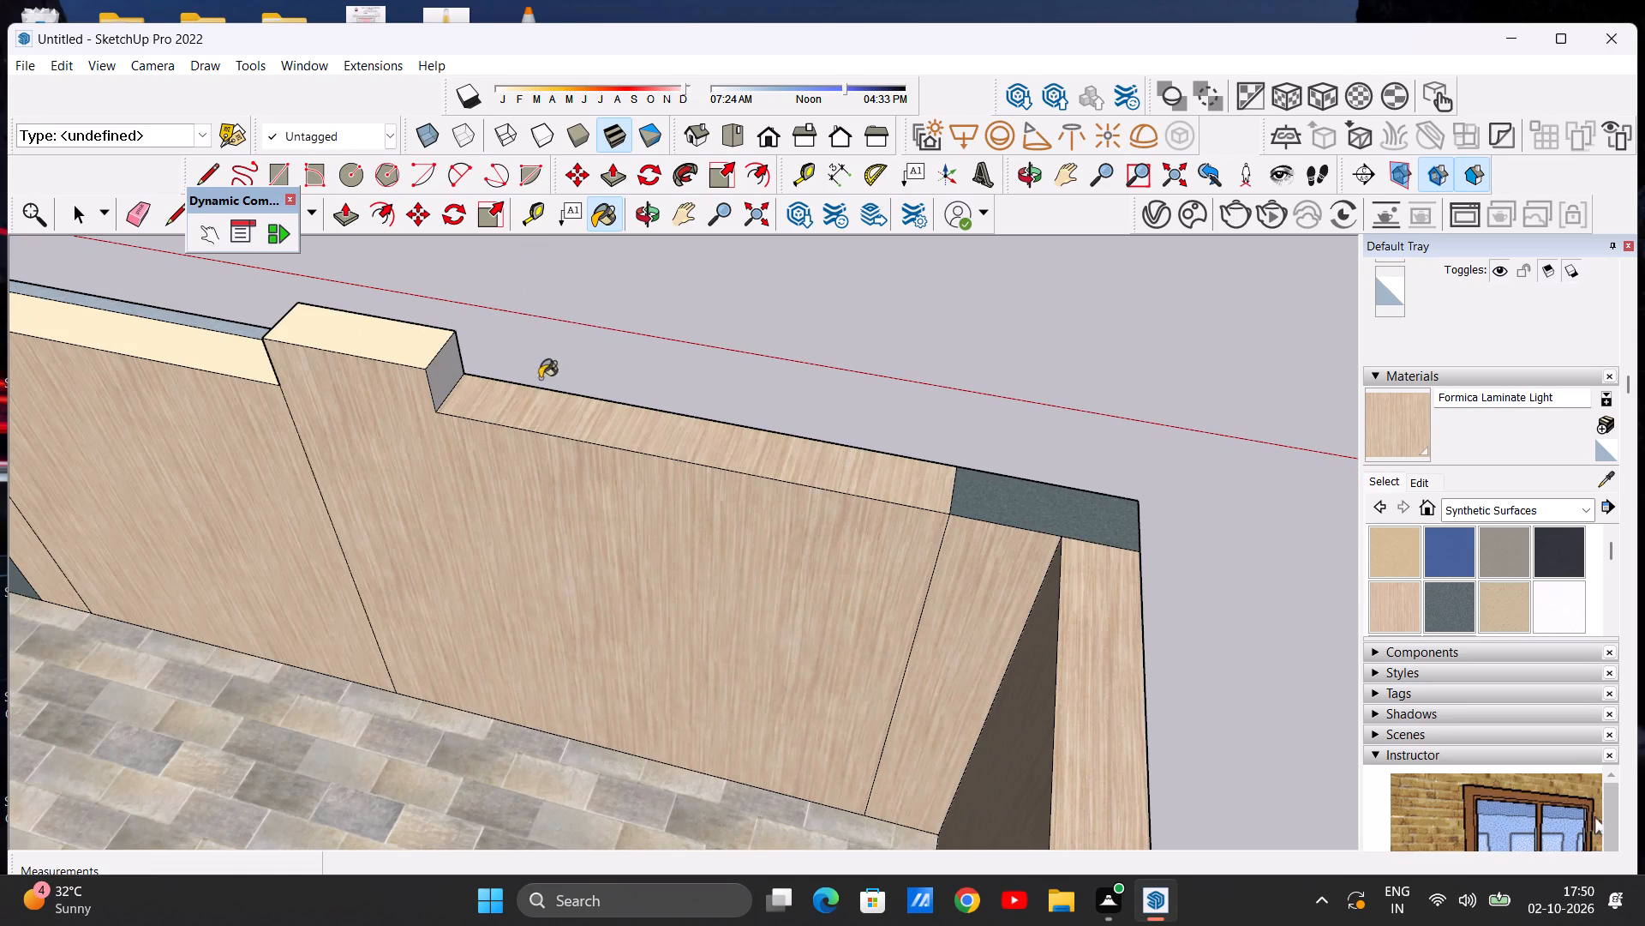
left_click(391, 343)
scroll(454, 384, "up", 12)
left_click(417, 376)
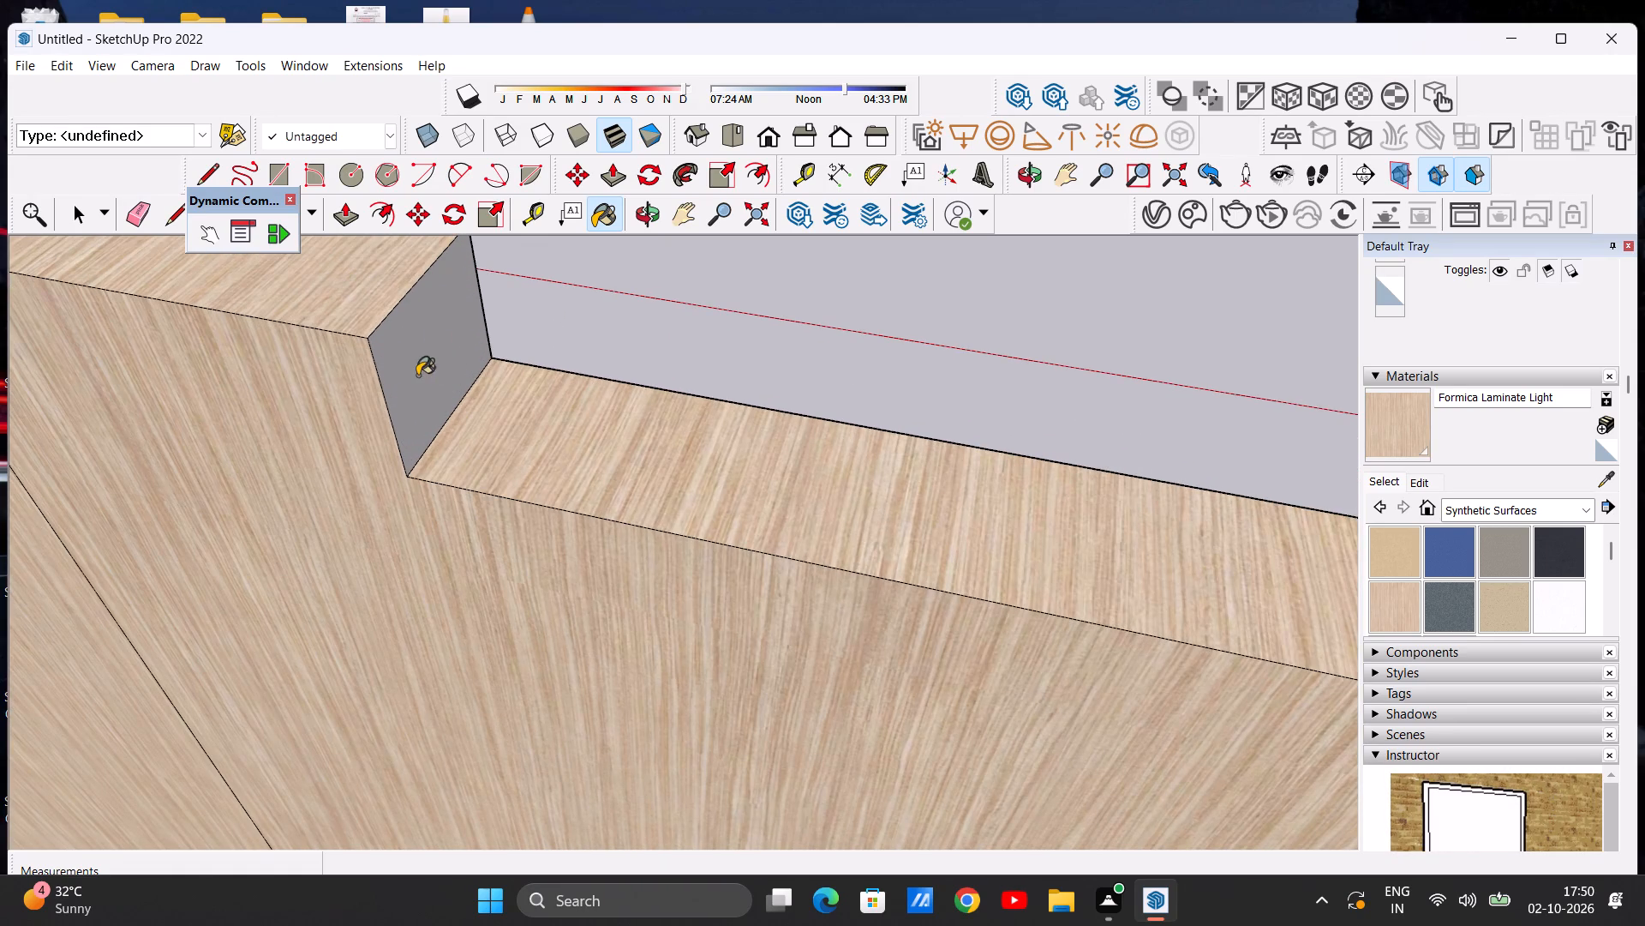
Apply Formica Laminate Light to the top edge of the compound side wall on the tower side of the house.
scroll(583, 486, "down", 19)
scroll(561, 479, "down", 5)
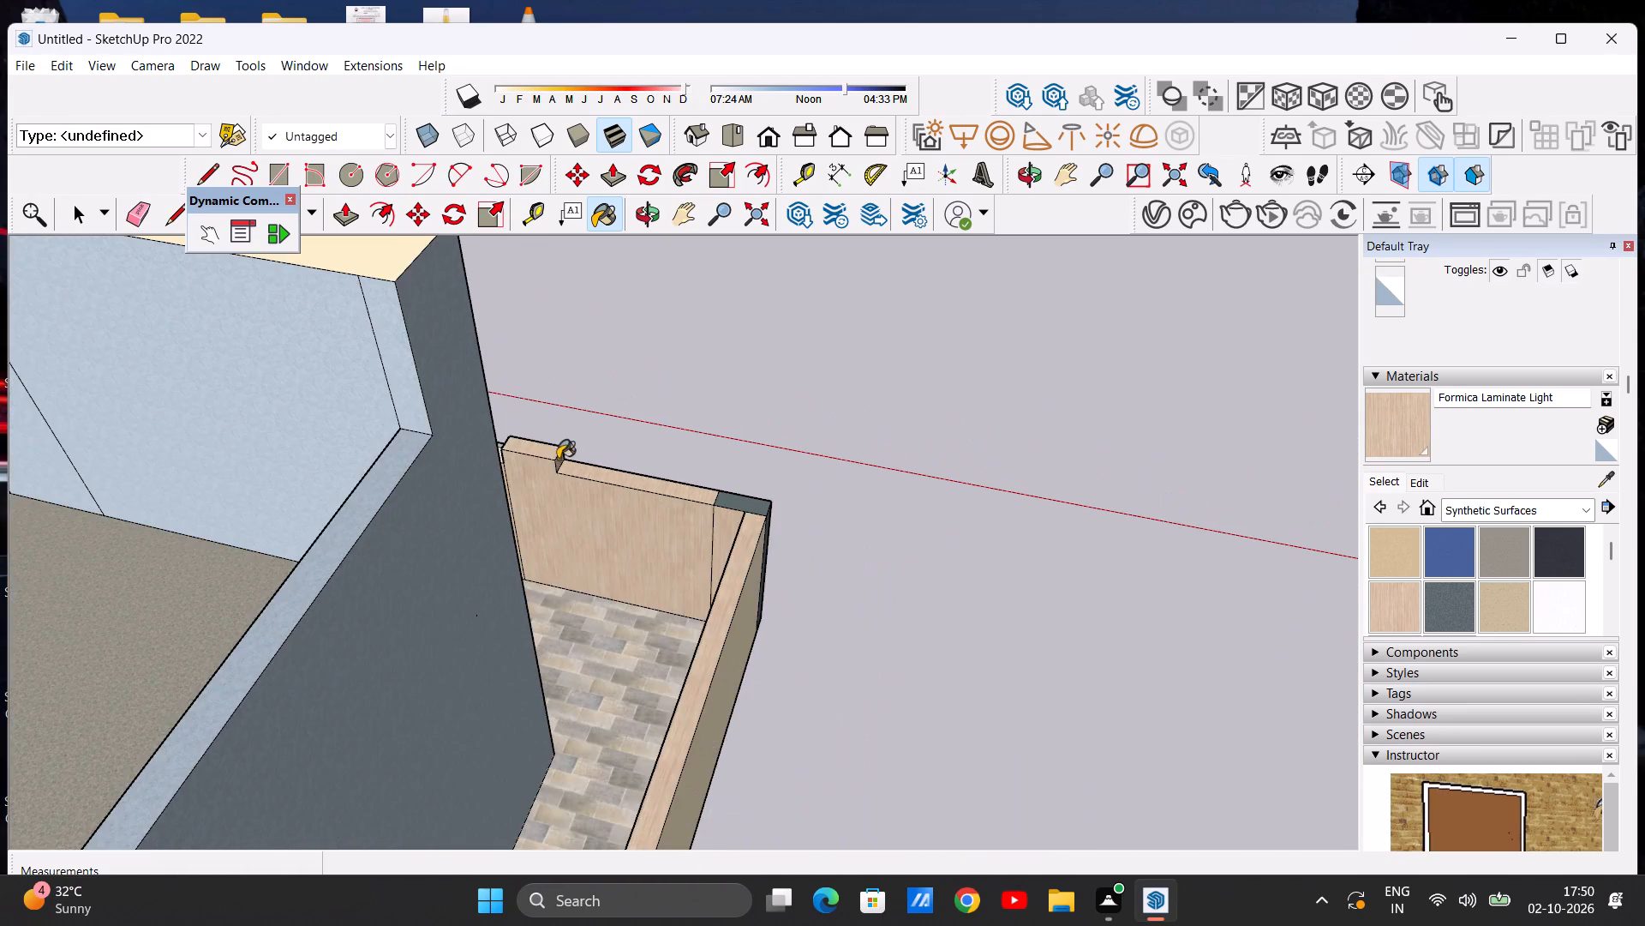
scroll(565, 453, "down", 10)
middle_click_drag(586, 526, 287, 568)
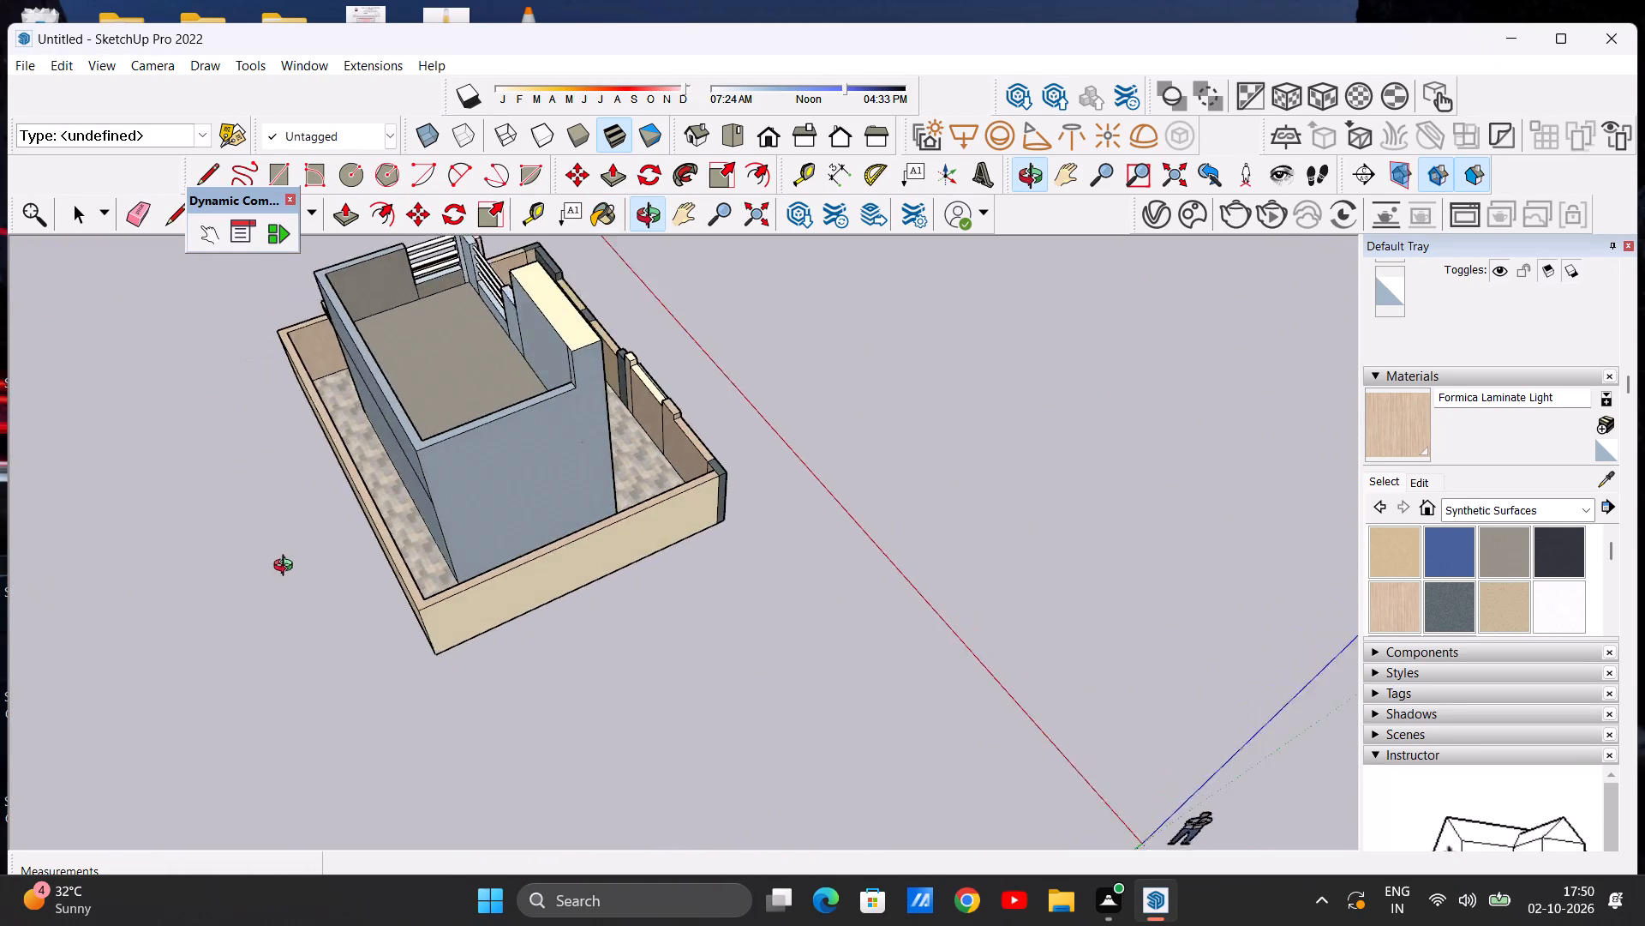
middle_click_drag(287, 568, 253, 634)
scroll(763, 484, "up", 7)
scroll(644, 468, "up", 9)
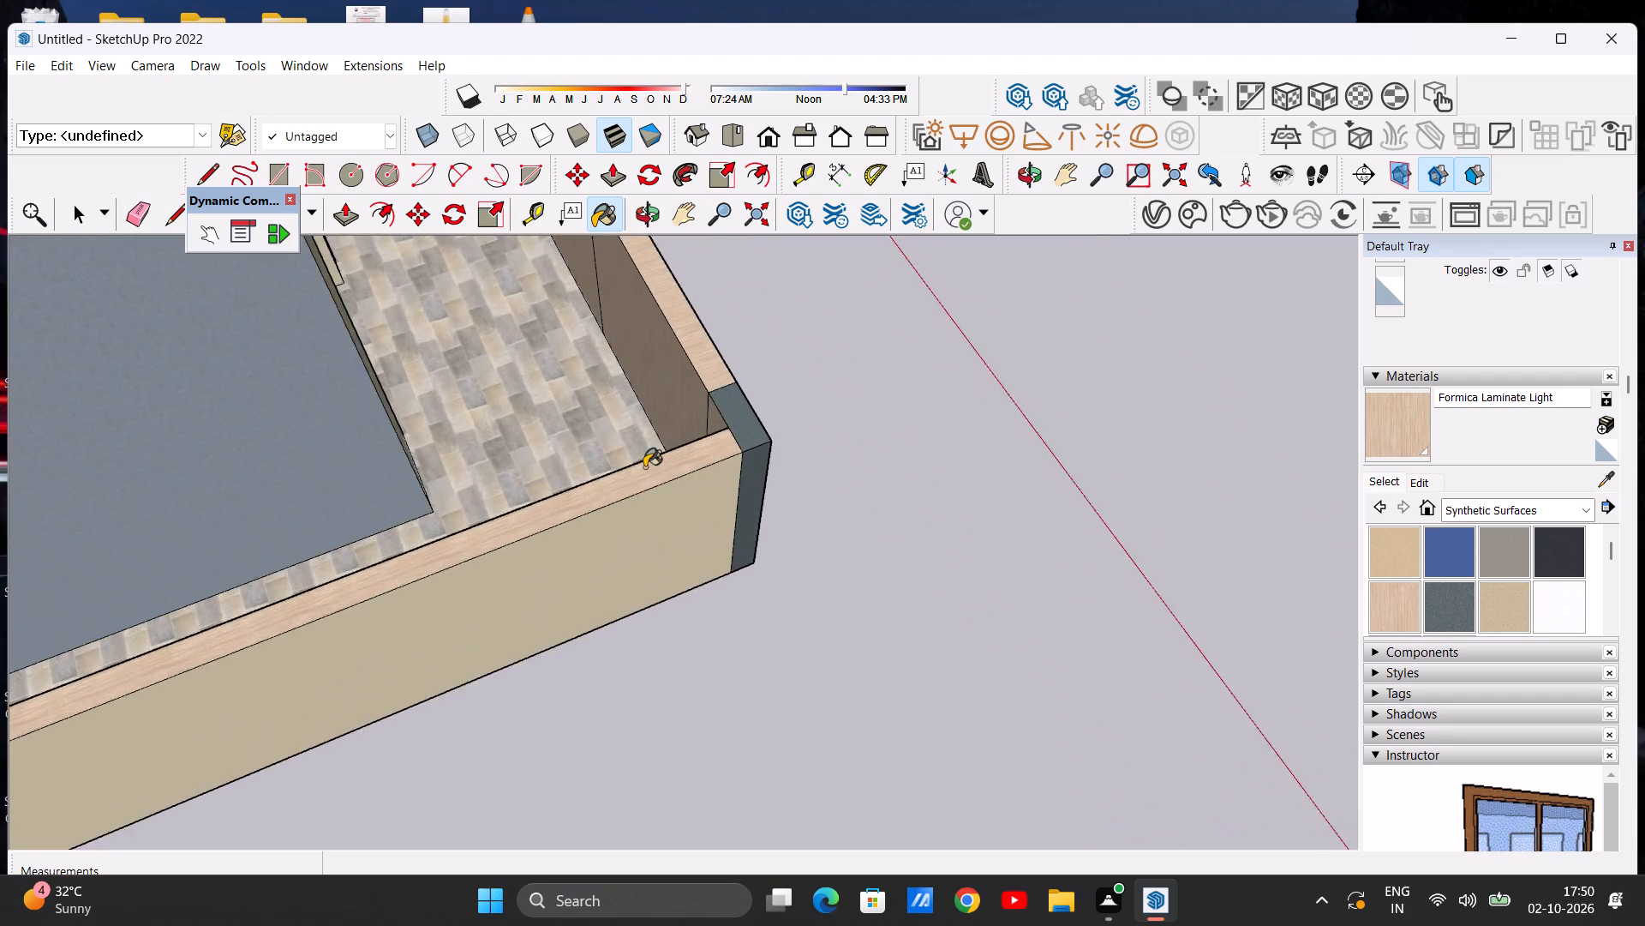
scroll(644, 467, "up", 5)
left_click(644, 481)
Apply Formica Laminate Light to the top edge of the opposite compound wall, alongside the projecting slab.
scroll(690, 535, "down", 20)
scroll(690, 535, "down", 4)
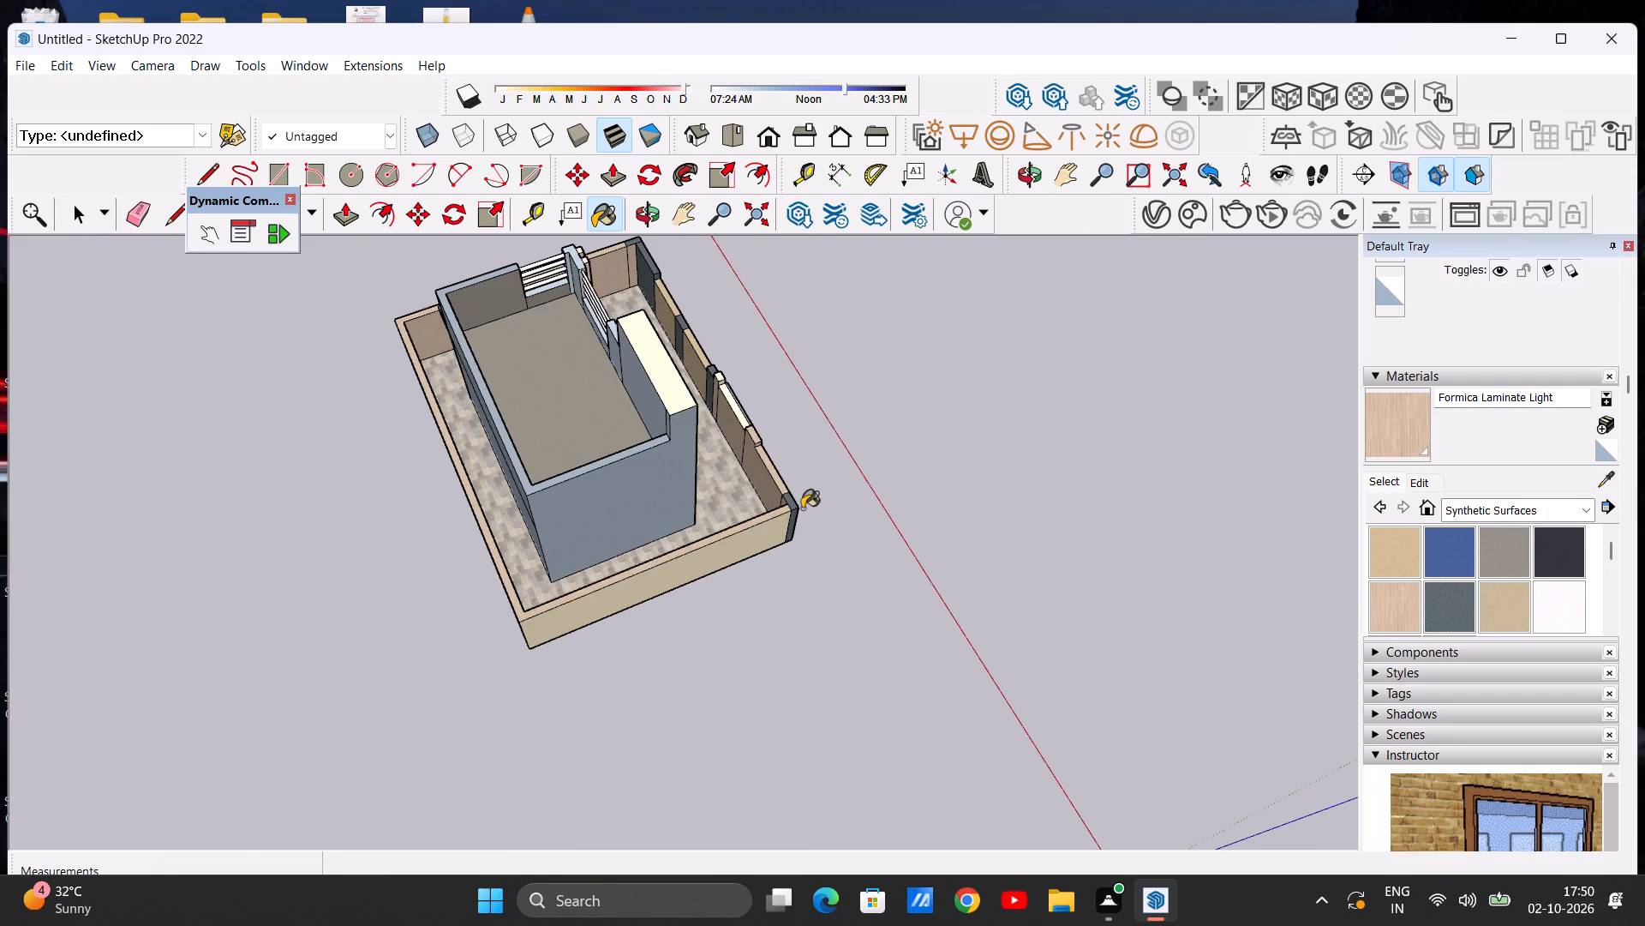
scroll(470, 376, "up", 1)
middle_click_drag(468, 394, 856, 450)
scroll(924, 436, "down", 5)
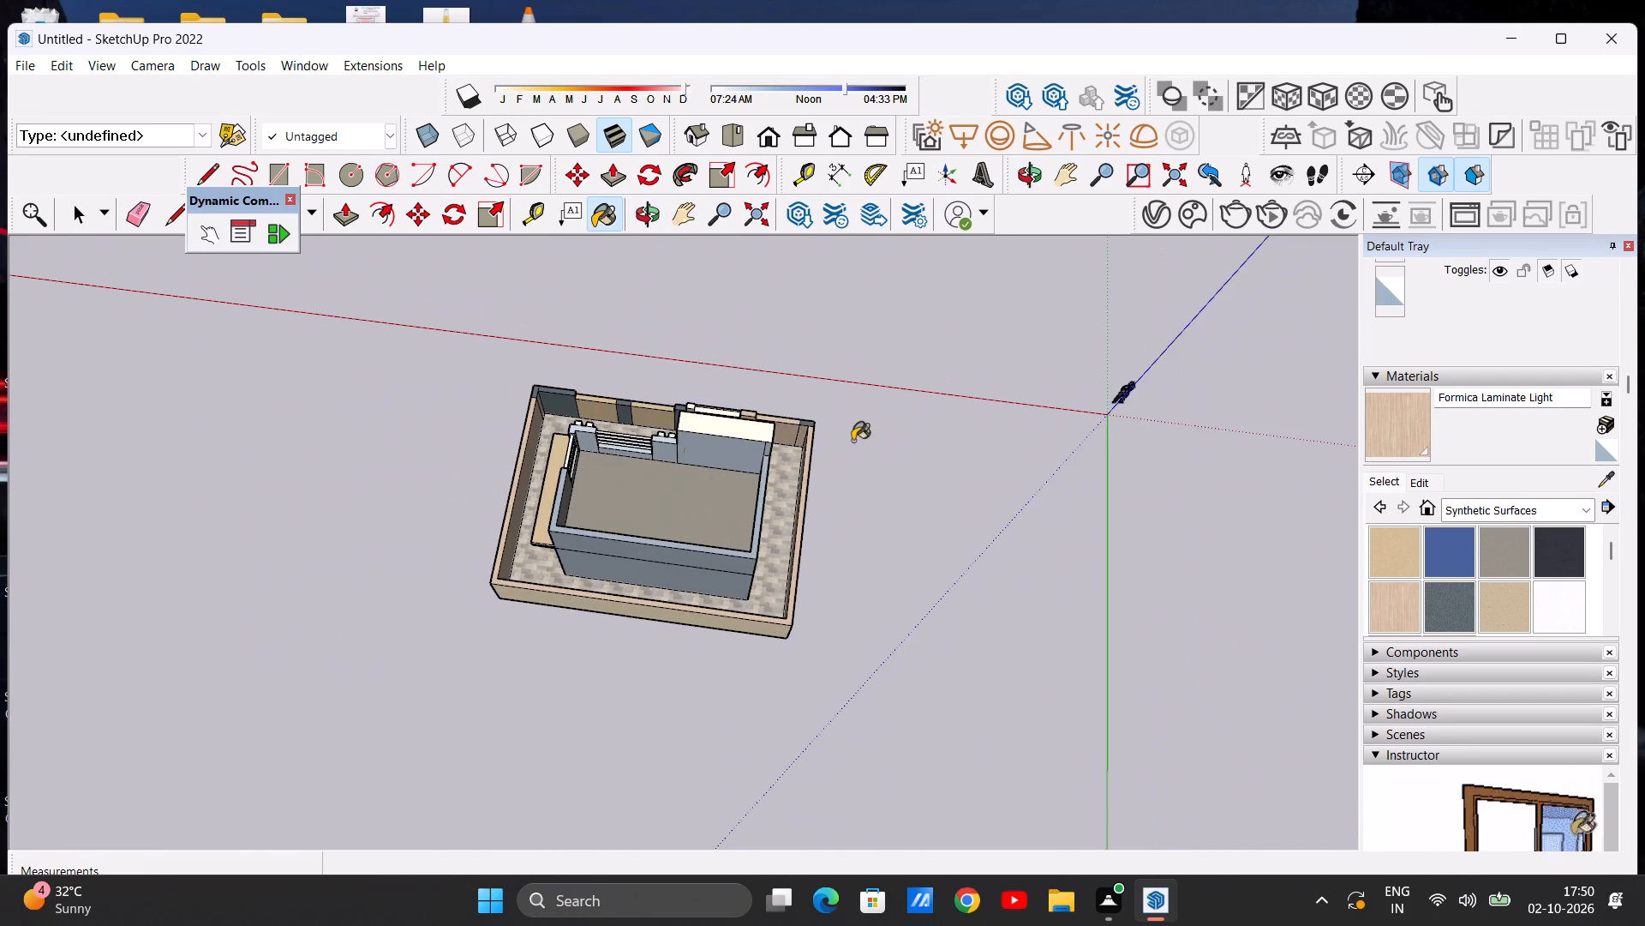
scroll(487, 518, "up", 19)
left_click(457, 521)
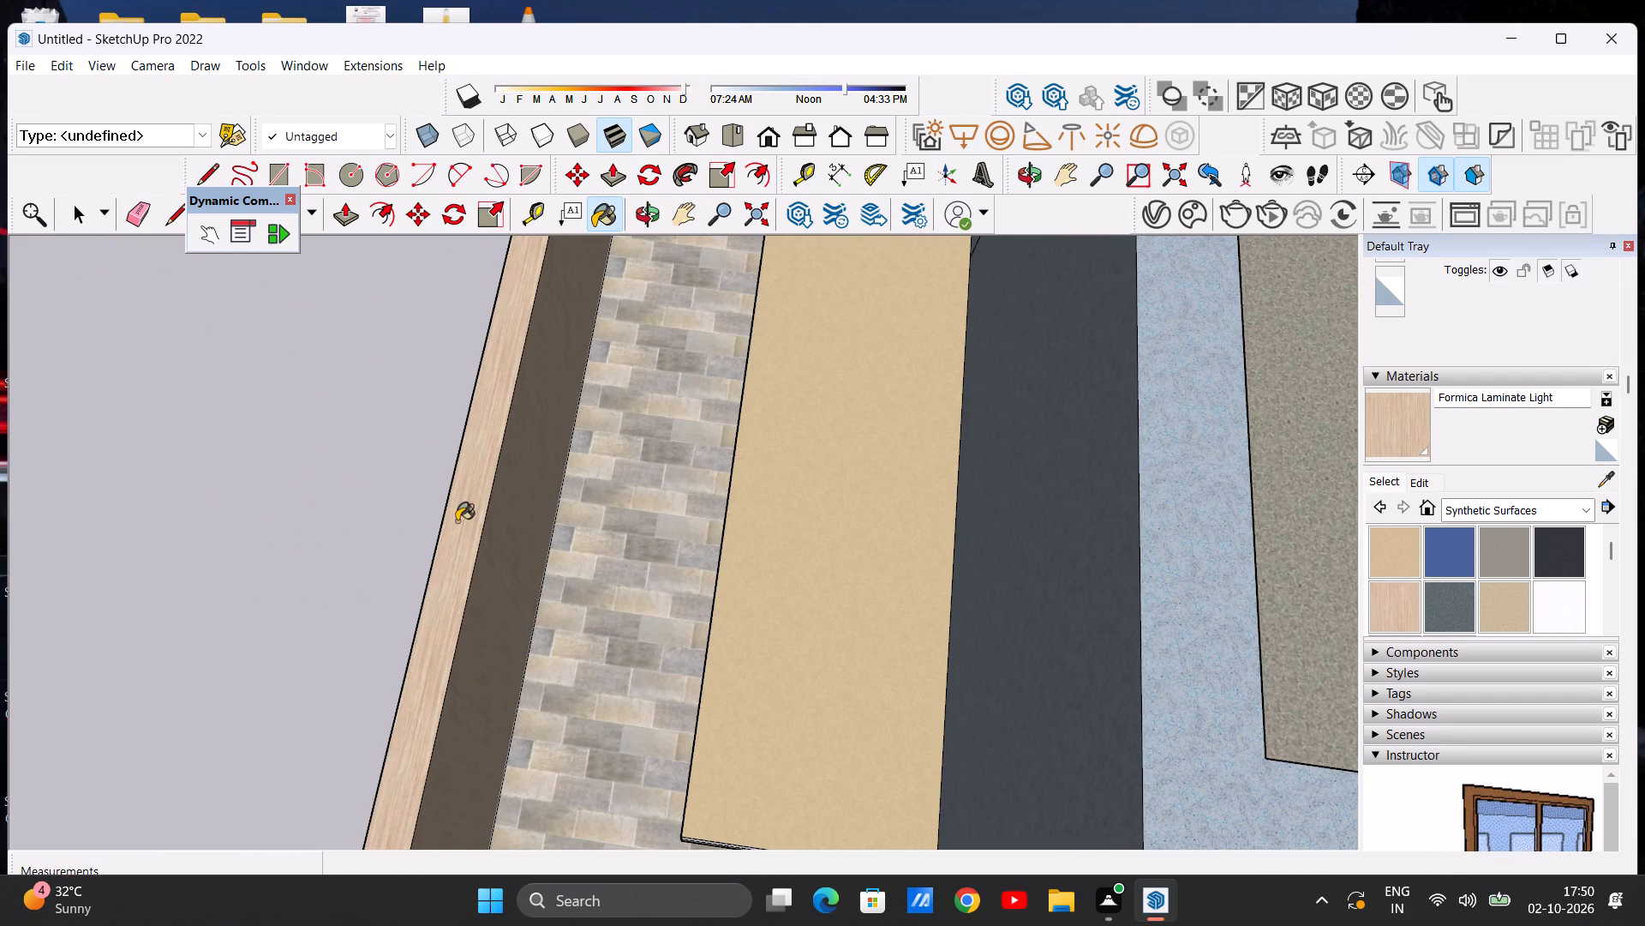
Examine the compound wall tops, paving and balcony from above and from a raised front view.
scroll(476, 520, "down", 16)
middle_click_drag(768, 415, 302, 430)
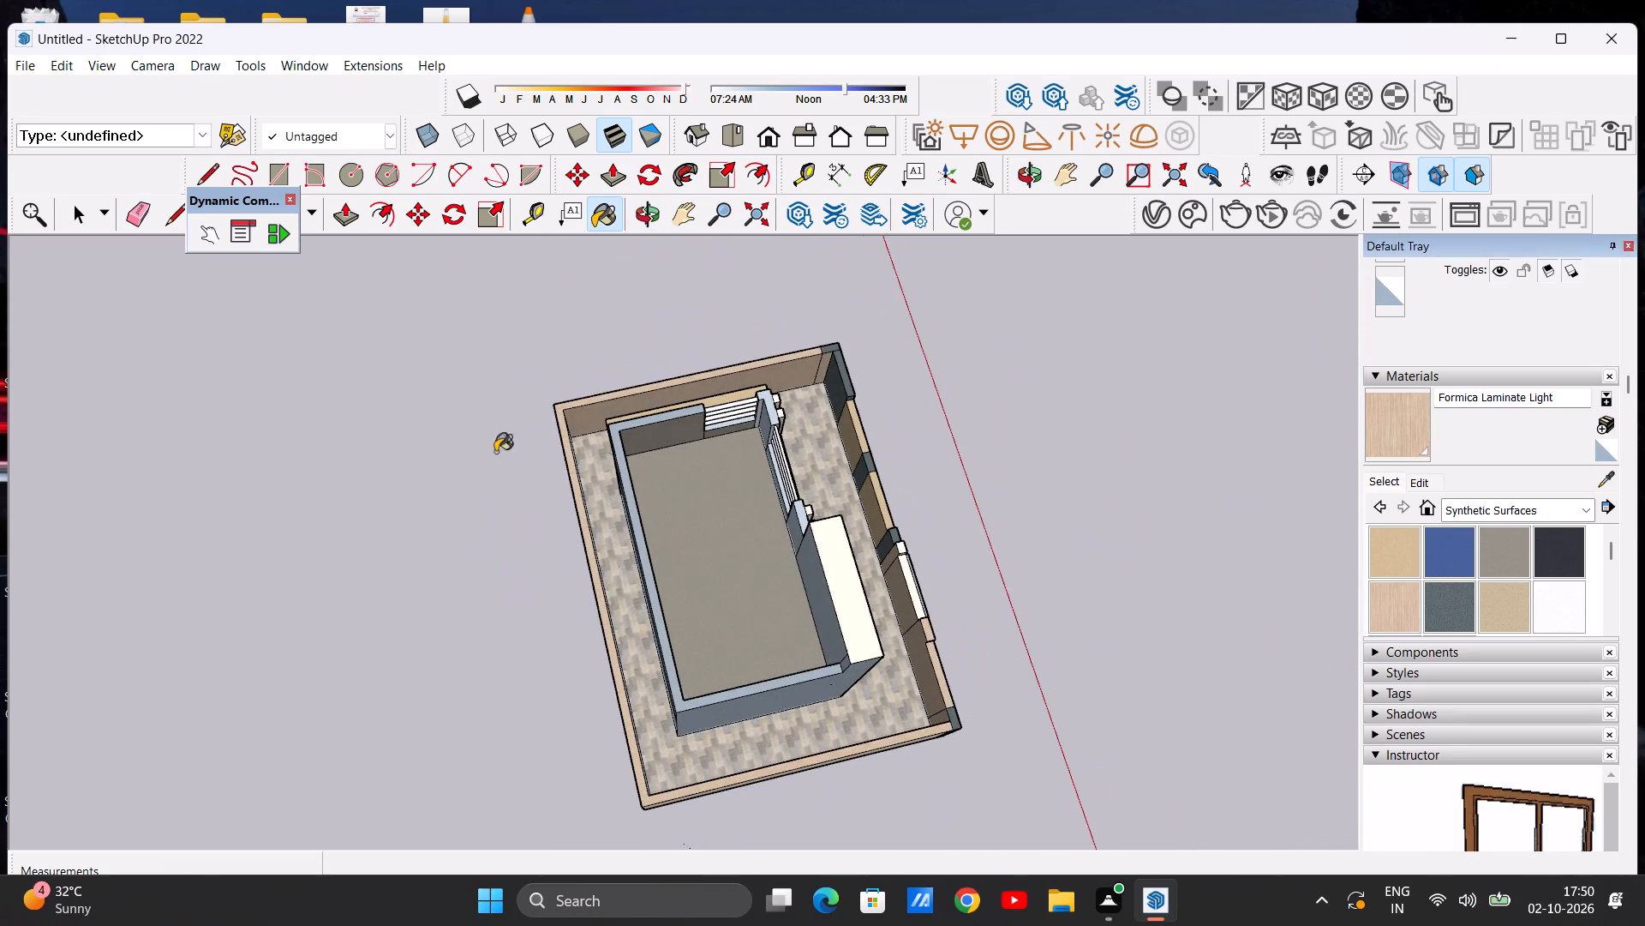
middle_click_drag(793, 475, 325, 364)
middle_click_drag(920, 574, 750, 585)
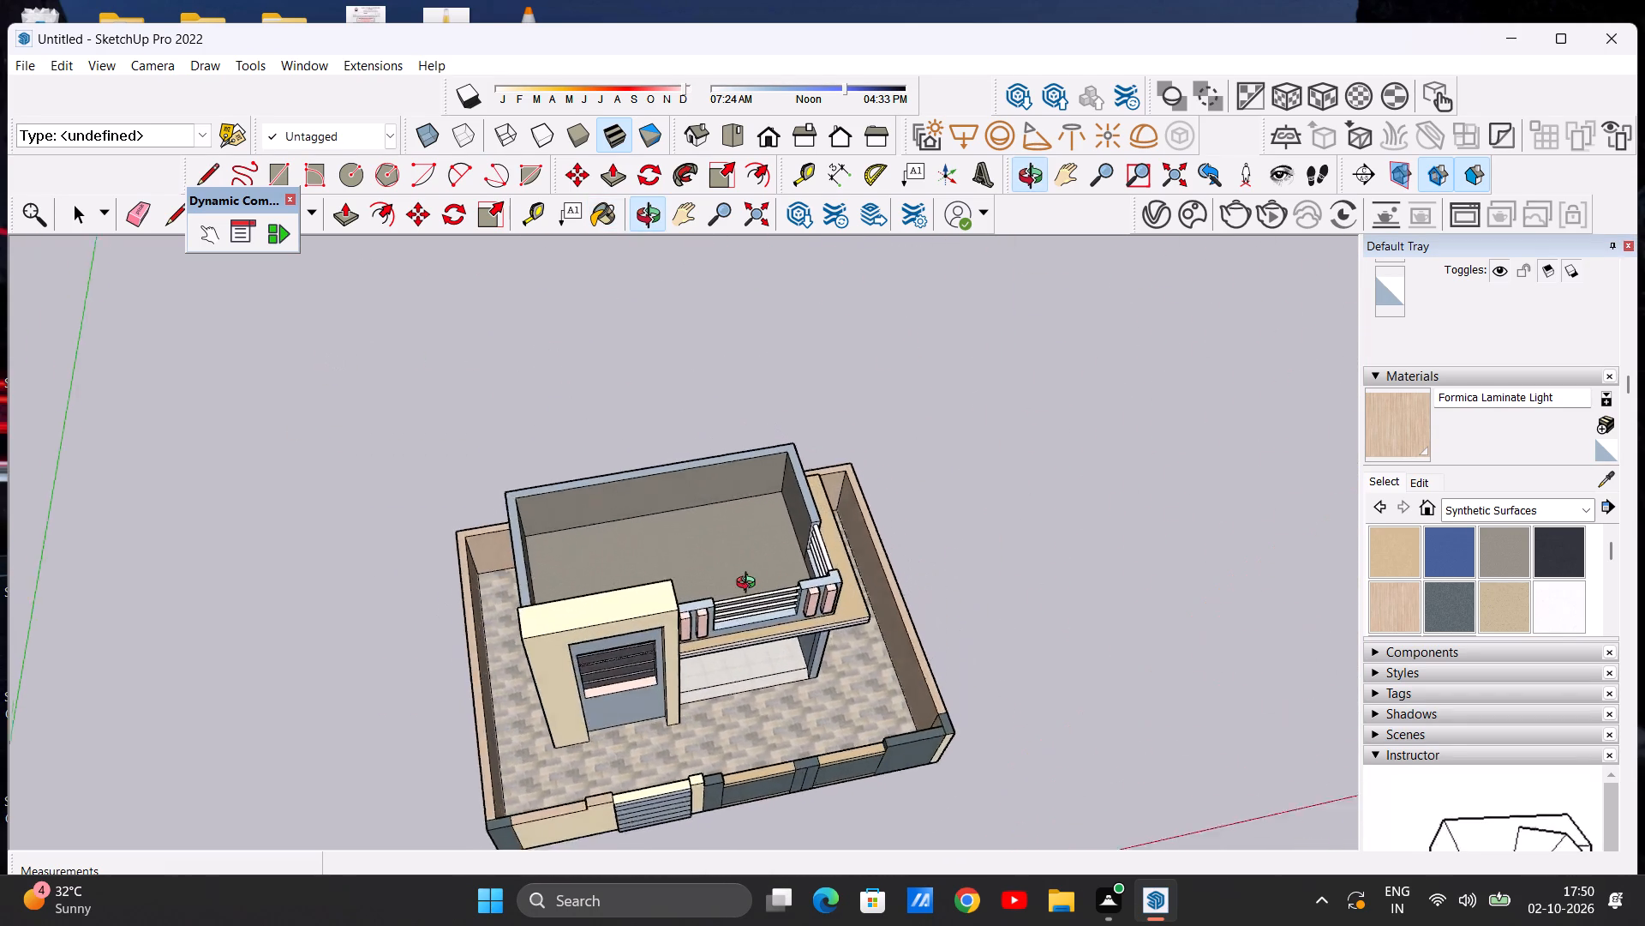
middle_click_drag(750, 585, 732, 633)
scroll(756, 649, "up", 9)
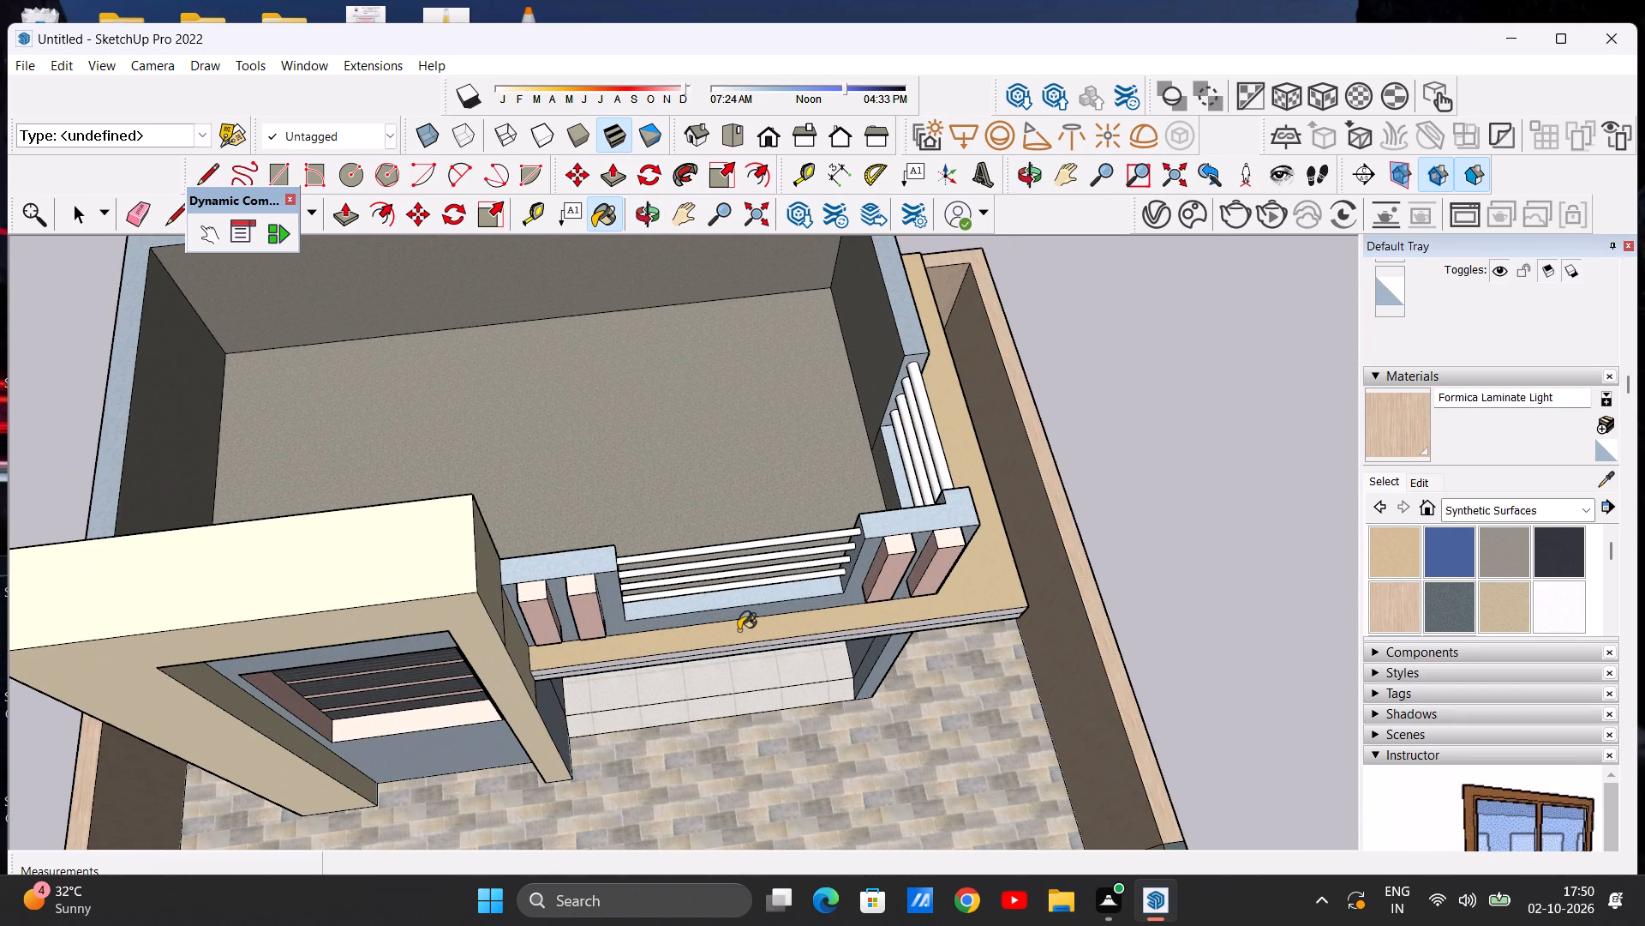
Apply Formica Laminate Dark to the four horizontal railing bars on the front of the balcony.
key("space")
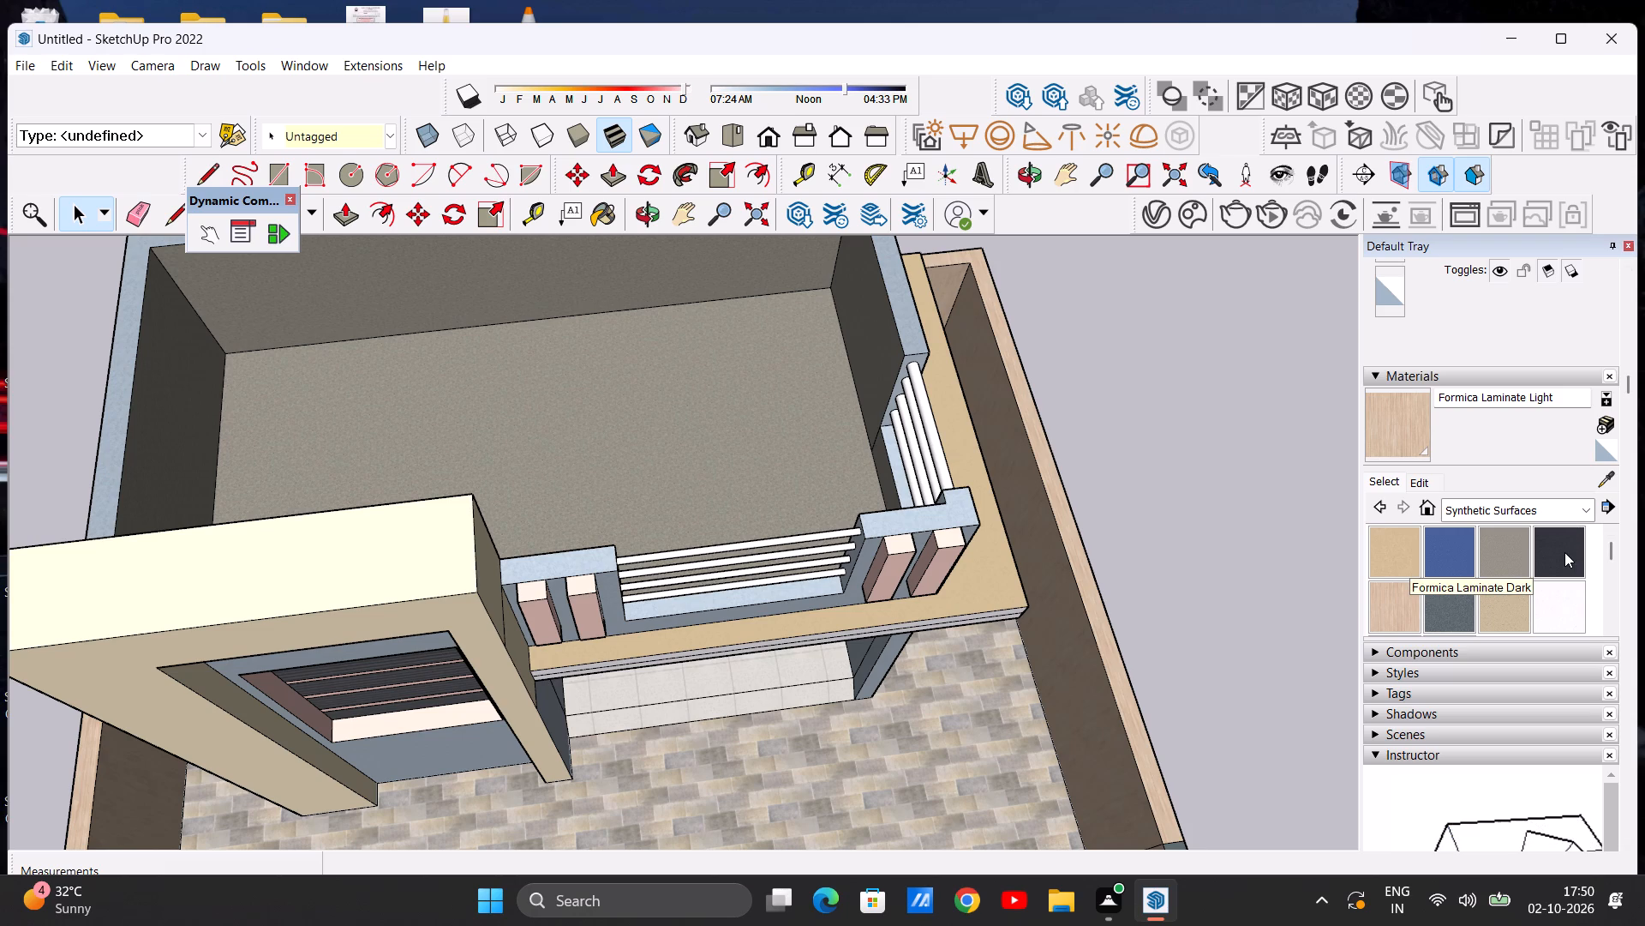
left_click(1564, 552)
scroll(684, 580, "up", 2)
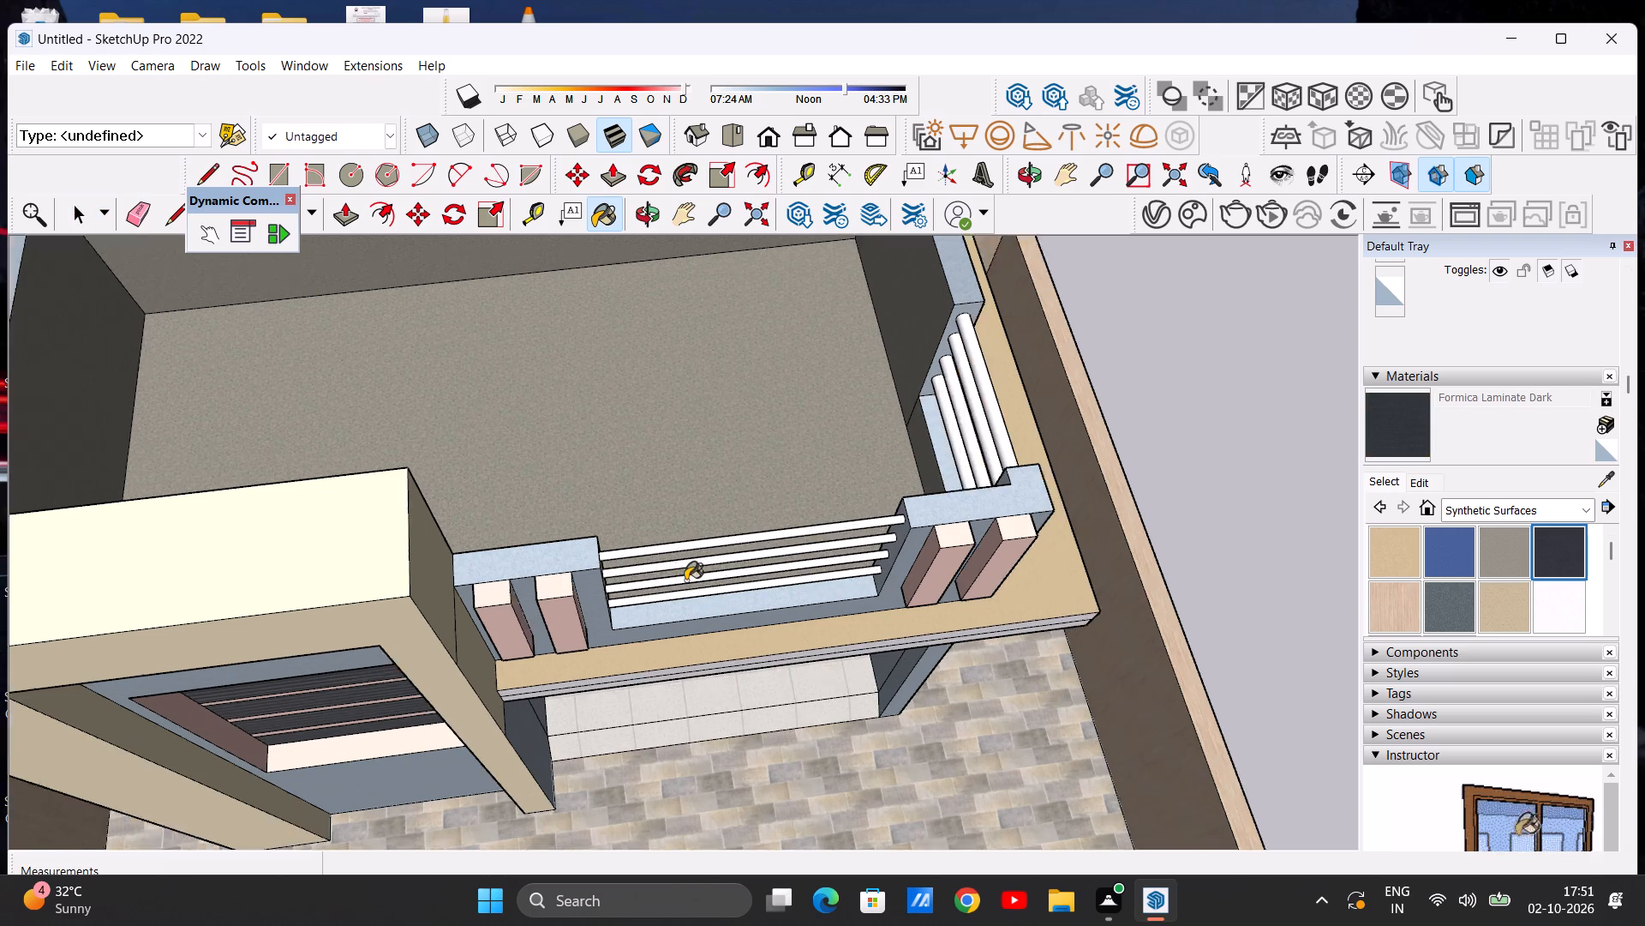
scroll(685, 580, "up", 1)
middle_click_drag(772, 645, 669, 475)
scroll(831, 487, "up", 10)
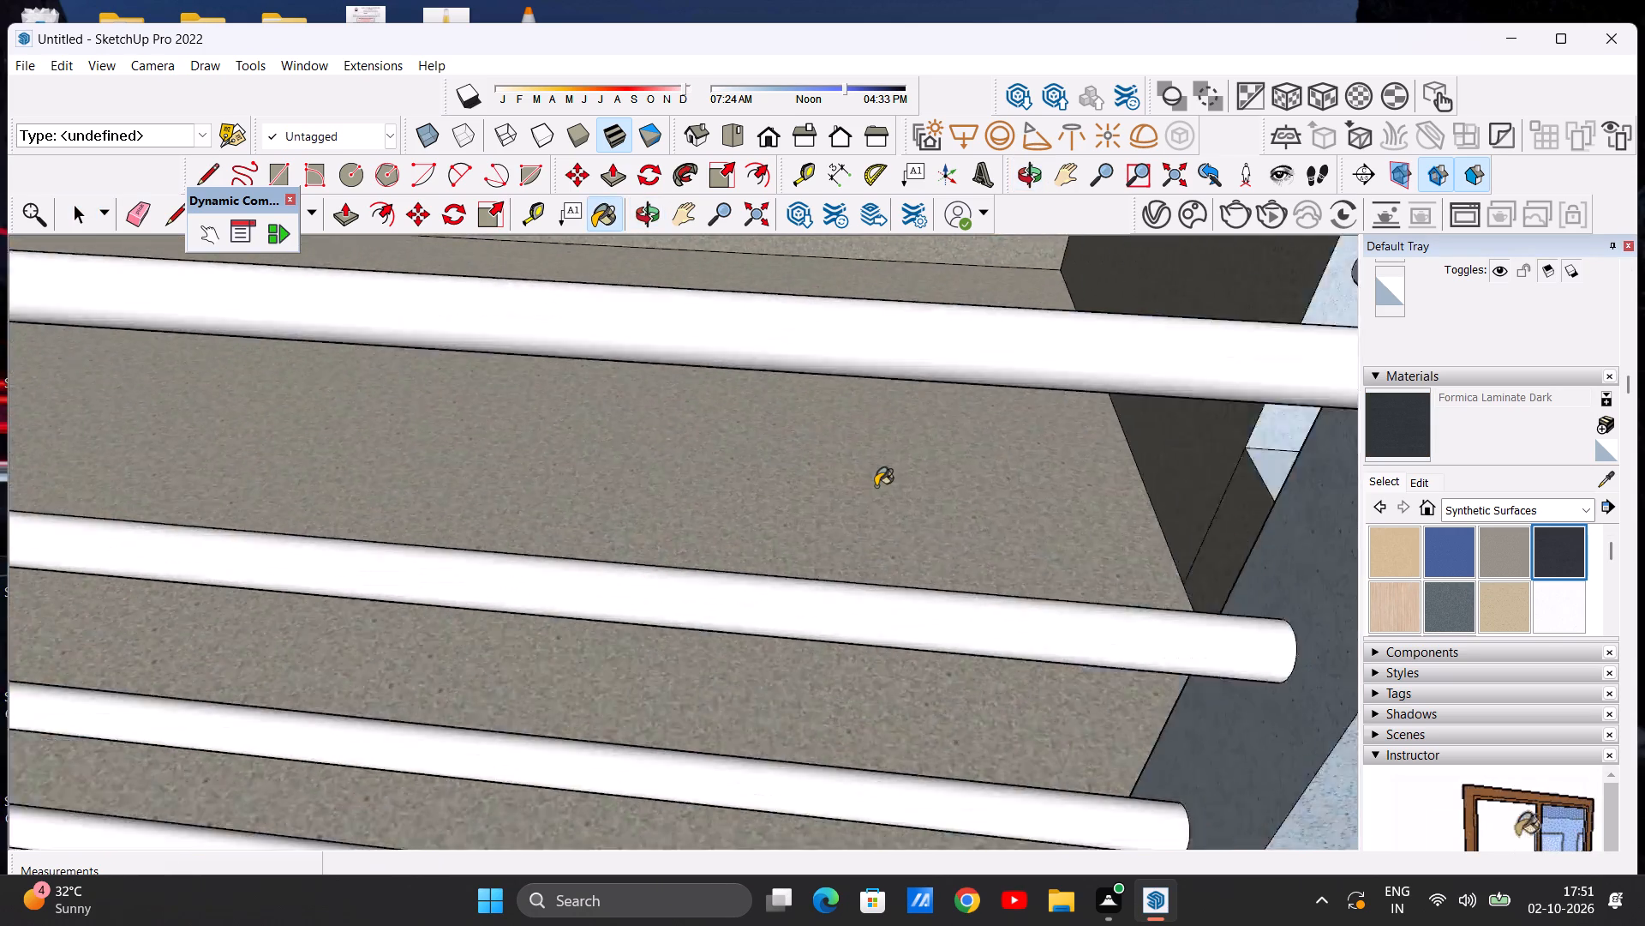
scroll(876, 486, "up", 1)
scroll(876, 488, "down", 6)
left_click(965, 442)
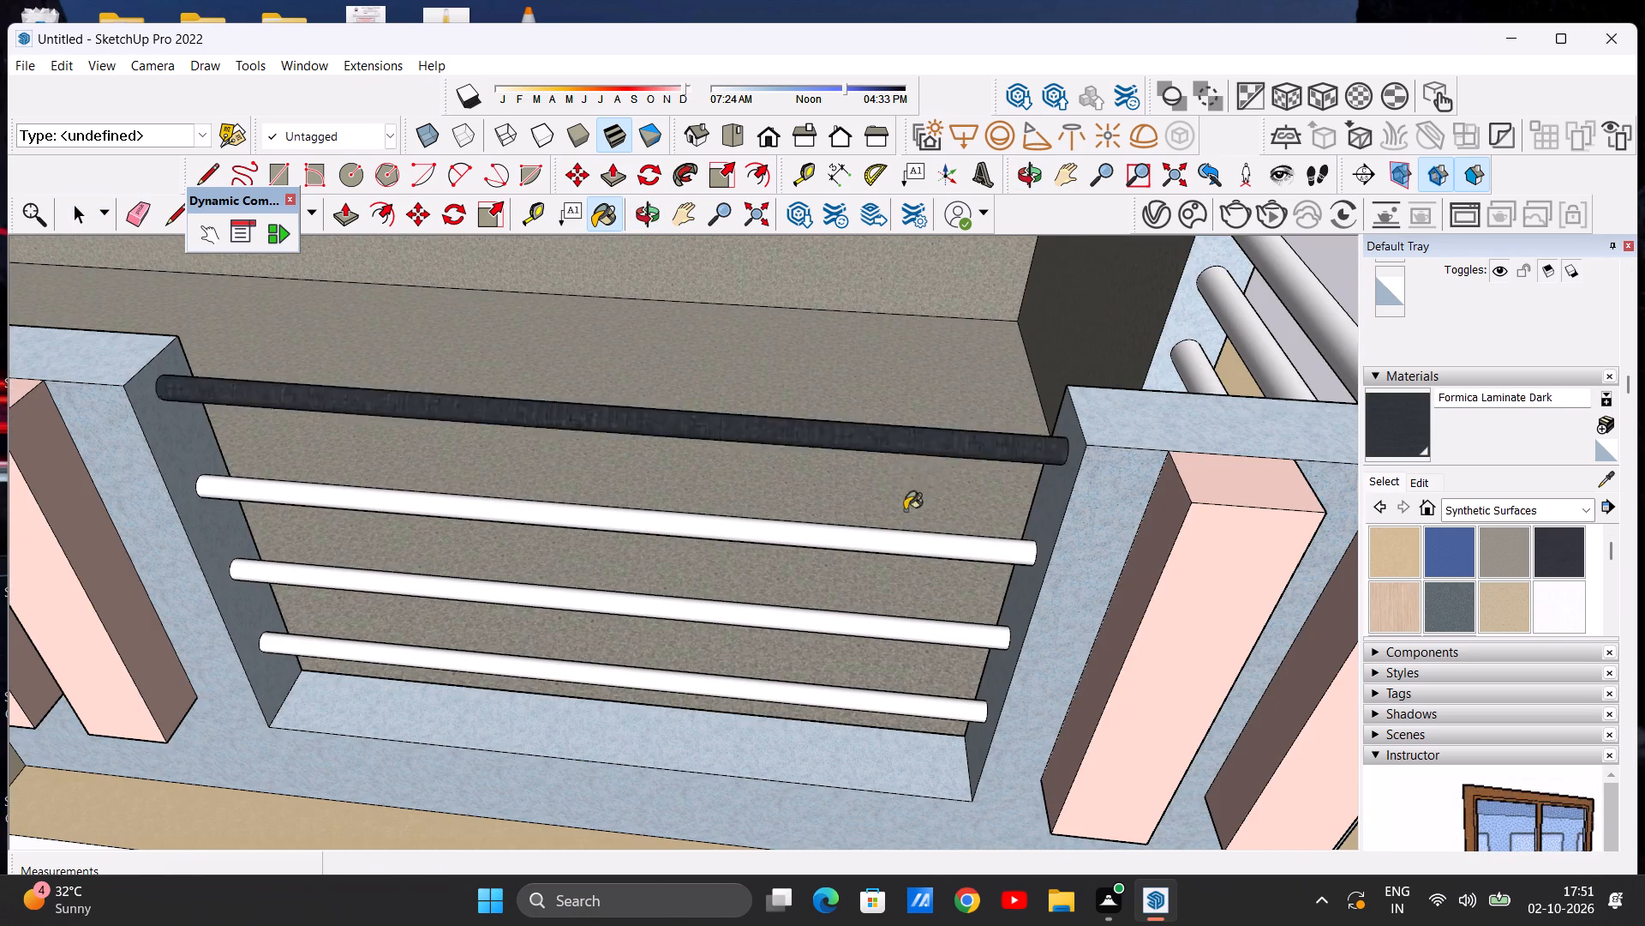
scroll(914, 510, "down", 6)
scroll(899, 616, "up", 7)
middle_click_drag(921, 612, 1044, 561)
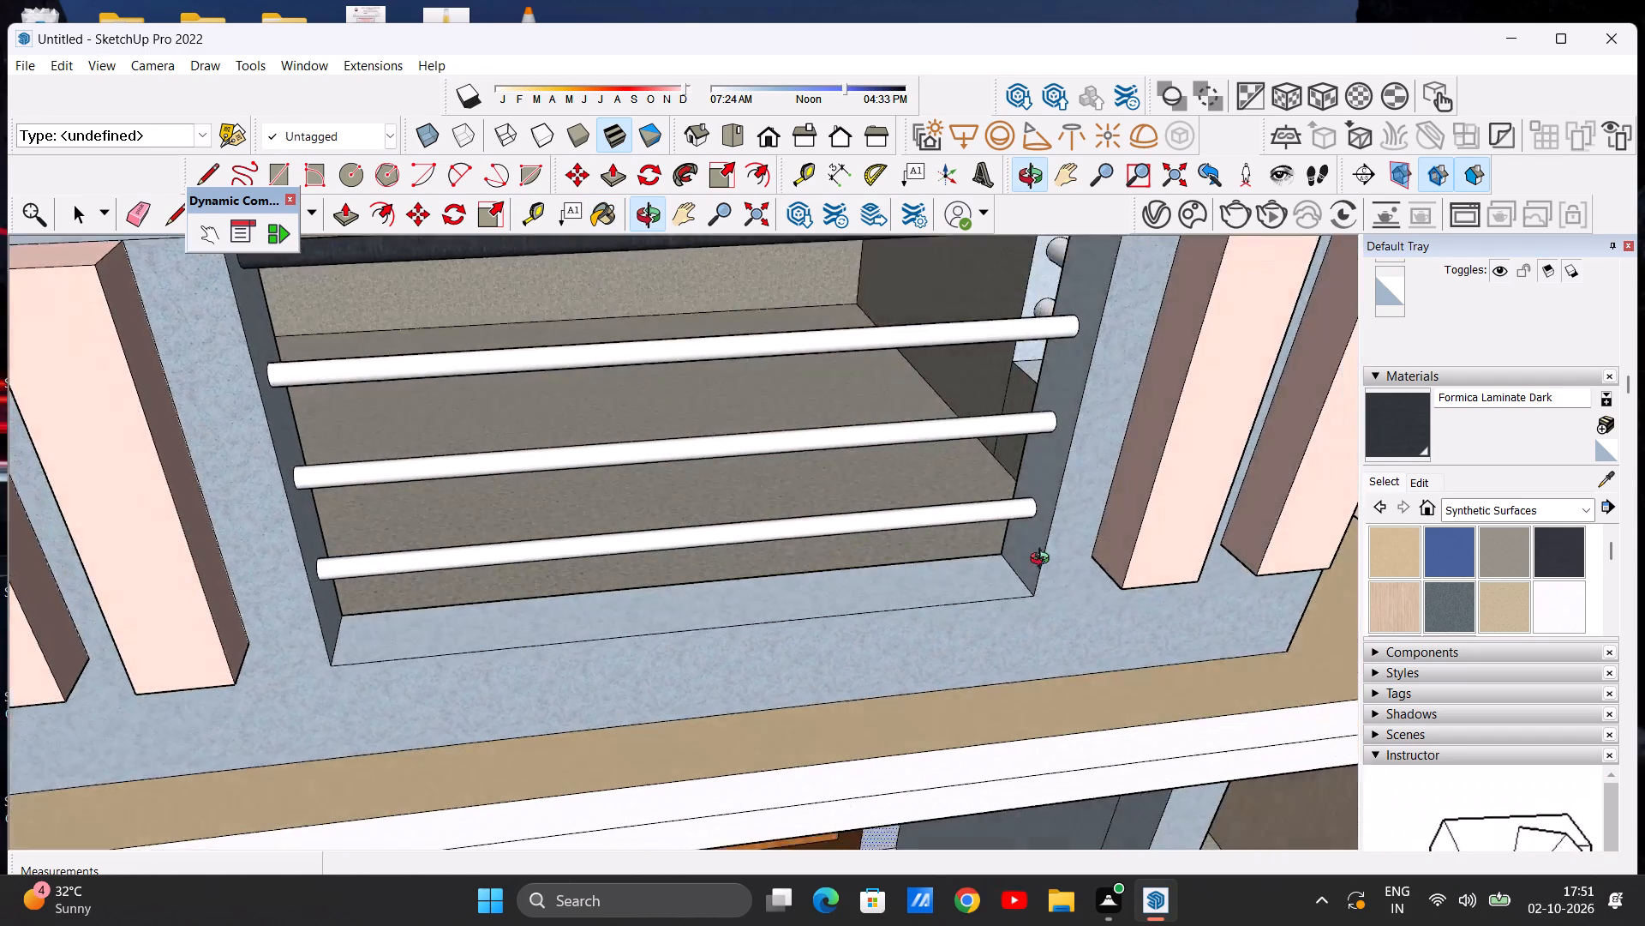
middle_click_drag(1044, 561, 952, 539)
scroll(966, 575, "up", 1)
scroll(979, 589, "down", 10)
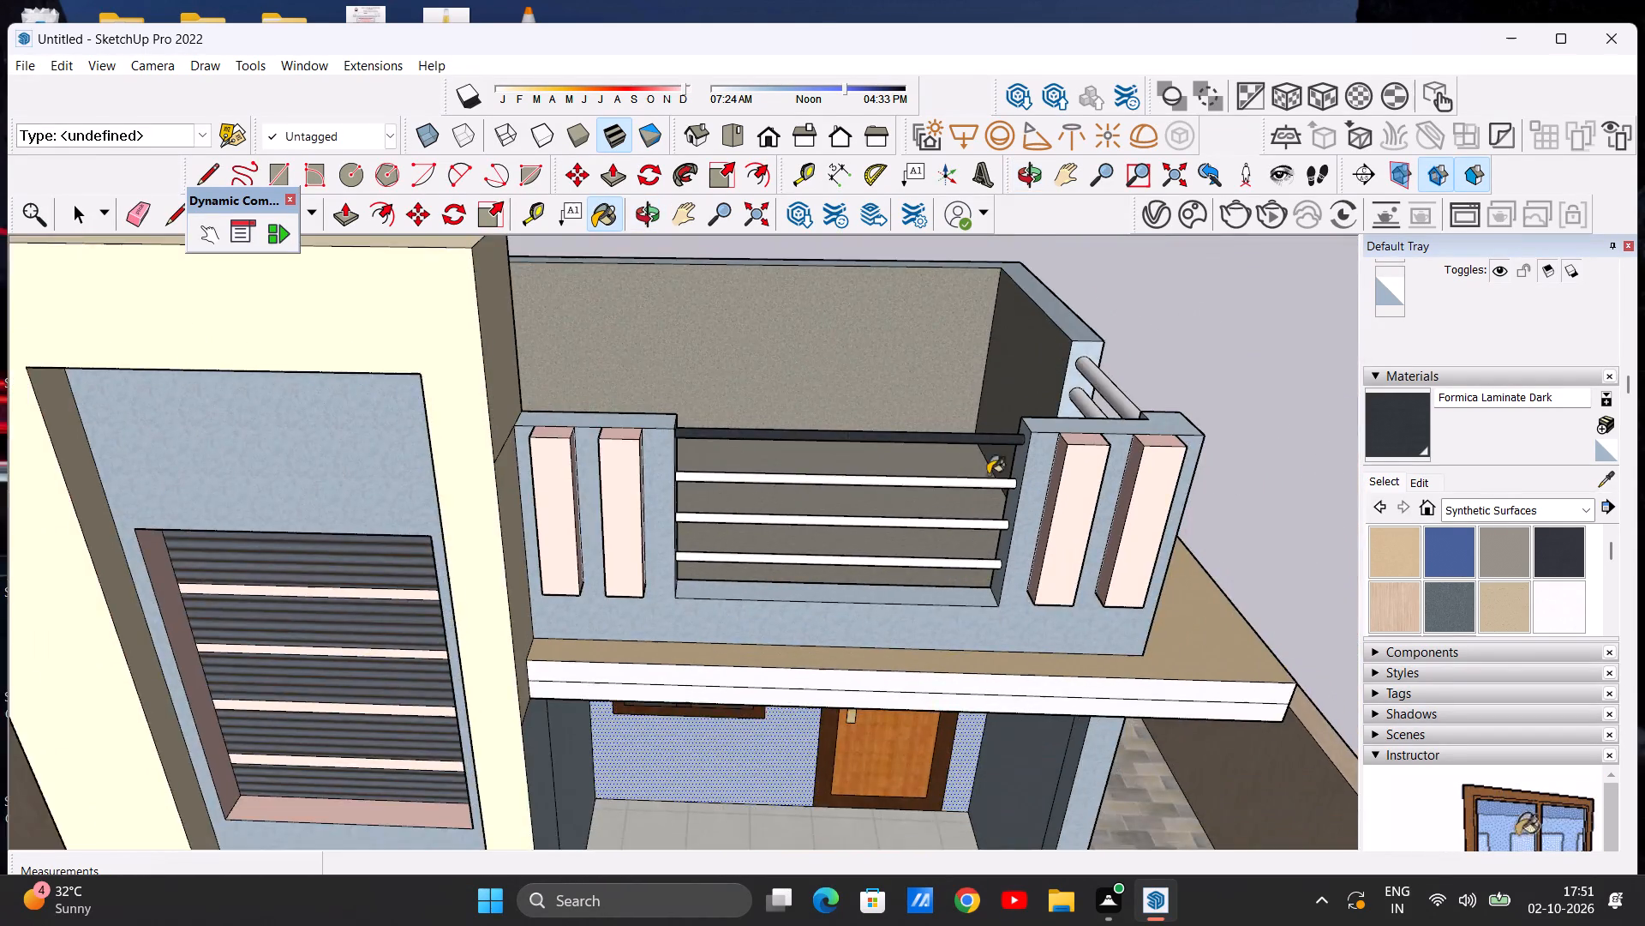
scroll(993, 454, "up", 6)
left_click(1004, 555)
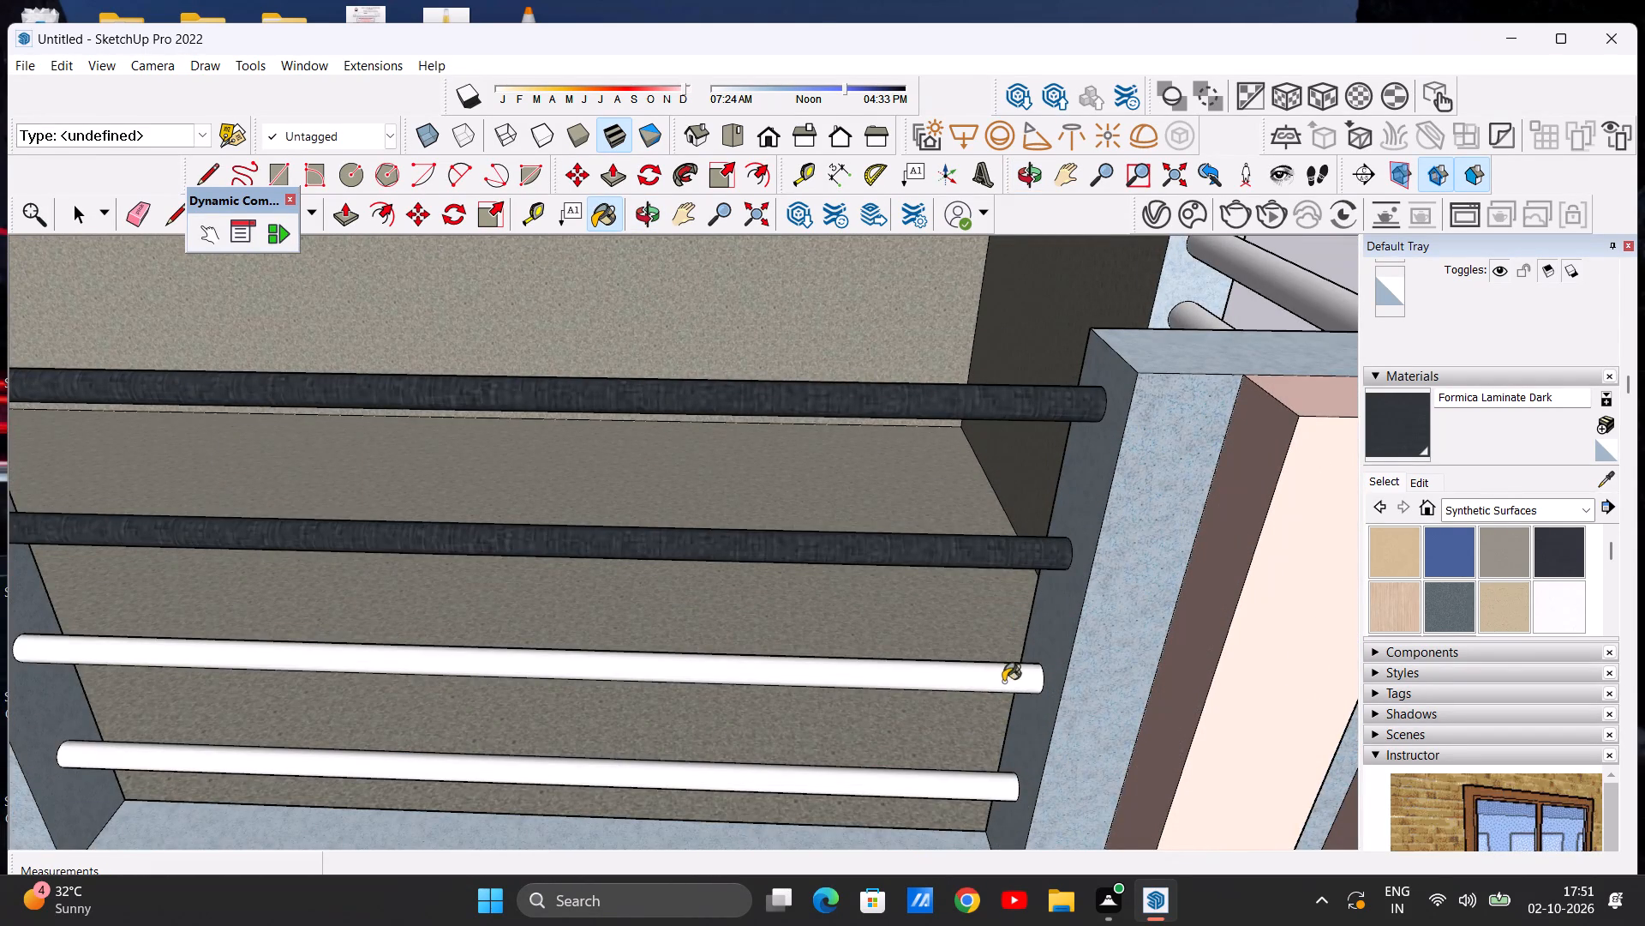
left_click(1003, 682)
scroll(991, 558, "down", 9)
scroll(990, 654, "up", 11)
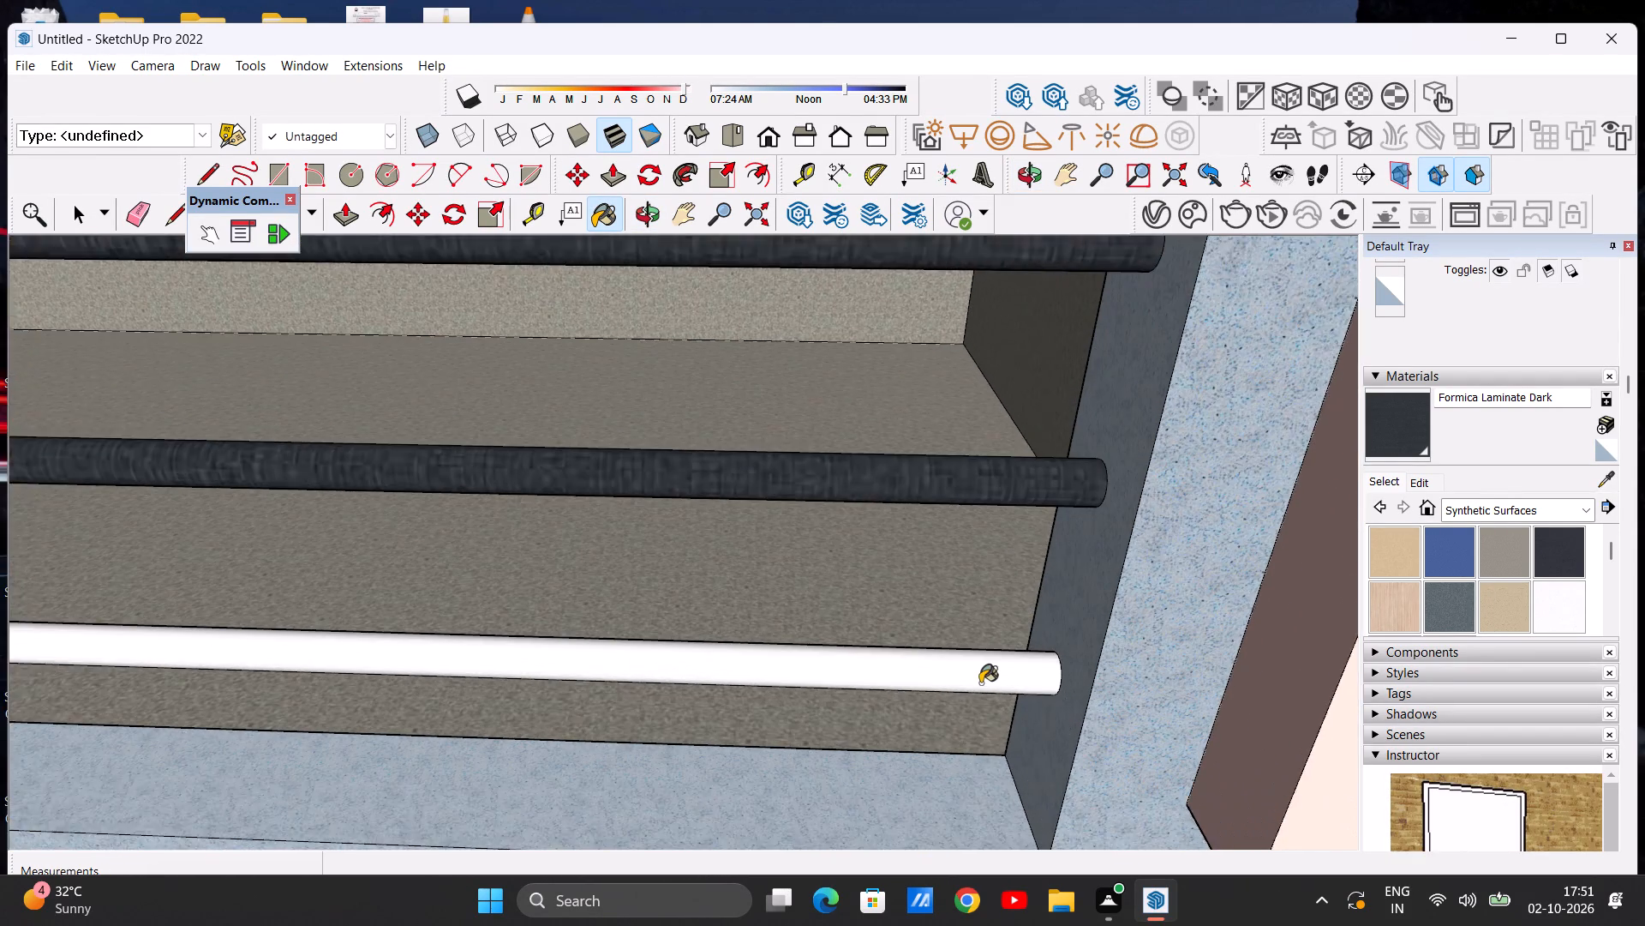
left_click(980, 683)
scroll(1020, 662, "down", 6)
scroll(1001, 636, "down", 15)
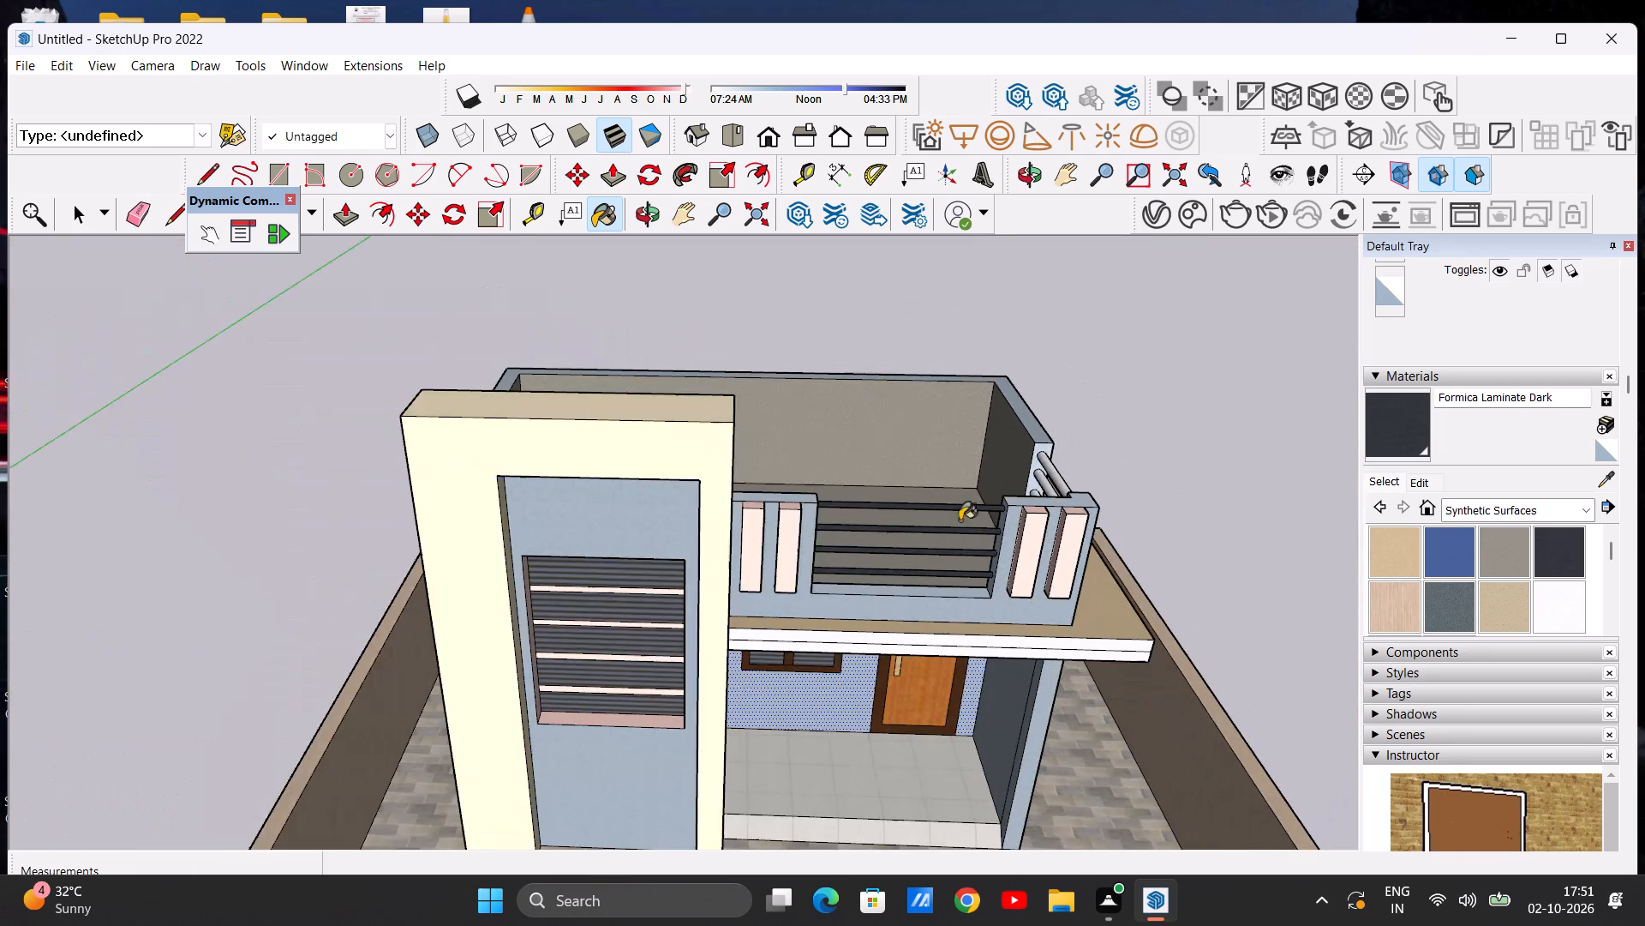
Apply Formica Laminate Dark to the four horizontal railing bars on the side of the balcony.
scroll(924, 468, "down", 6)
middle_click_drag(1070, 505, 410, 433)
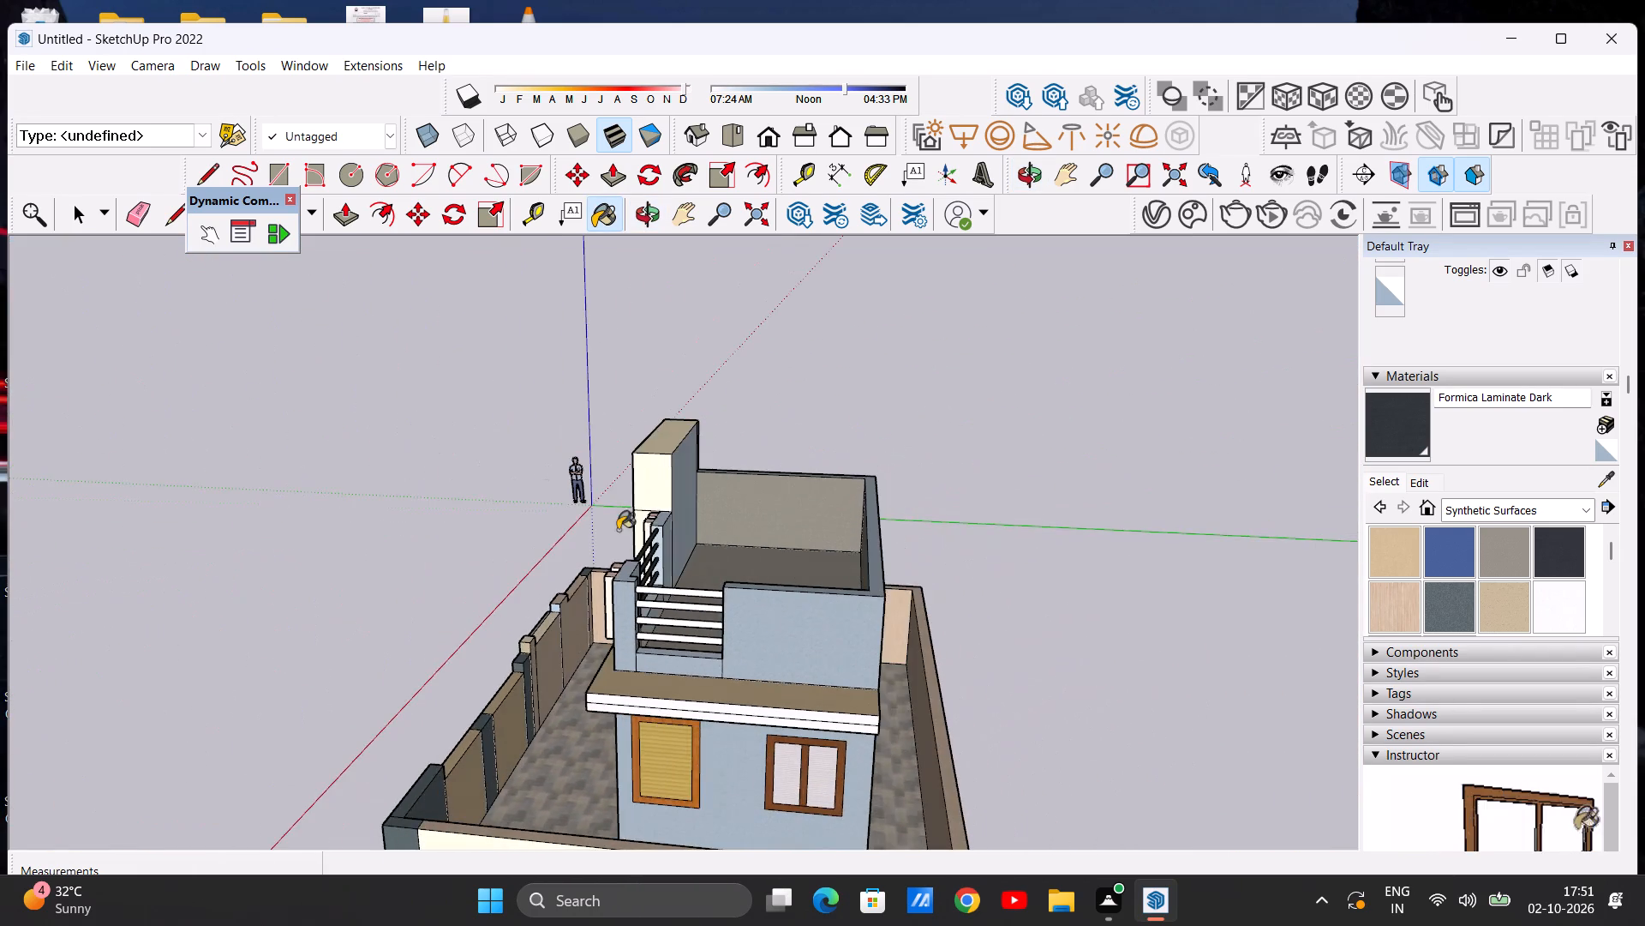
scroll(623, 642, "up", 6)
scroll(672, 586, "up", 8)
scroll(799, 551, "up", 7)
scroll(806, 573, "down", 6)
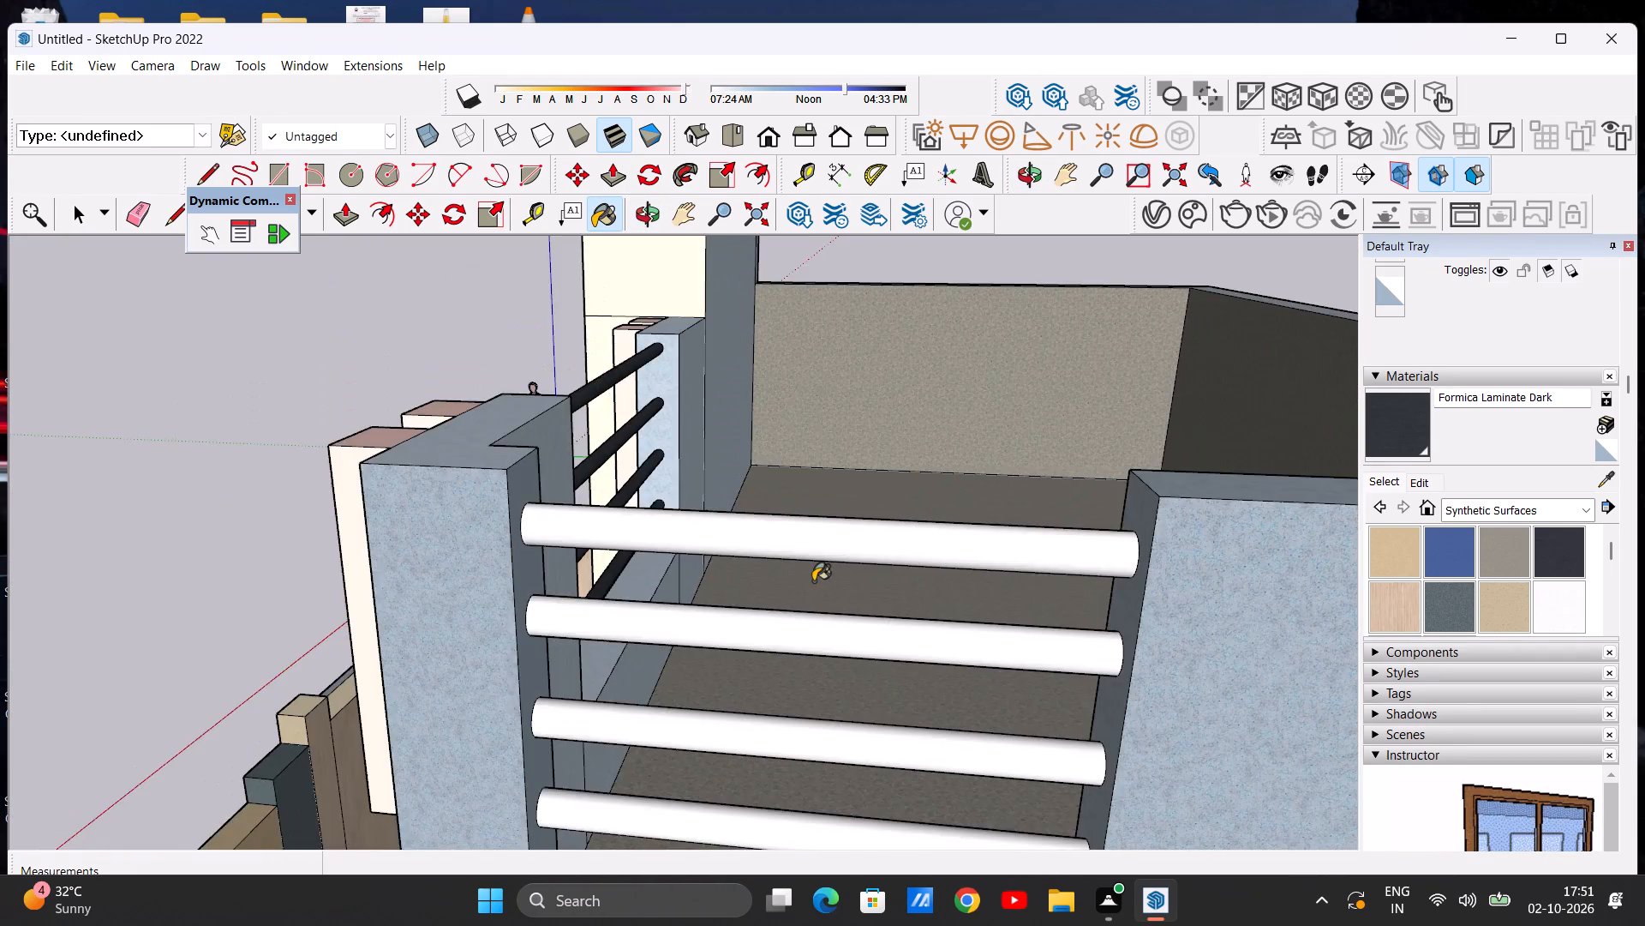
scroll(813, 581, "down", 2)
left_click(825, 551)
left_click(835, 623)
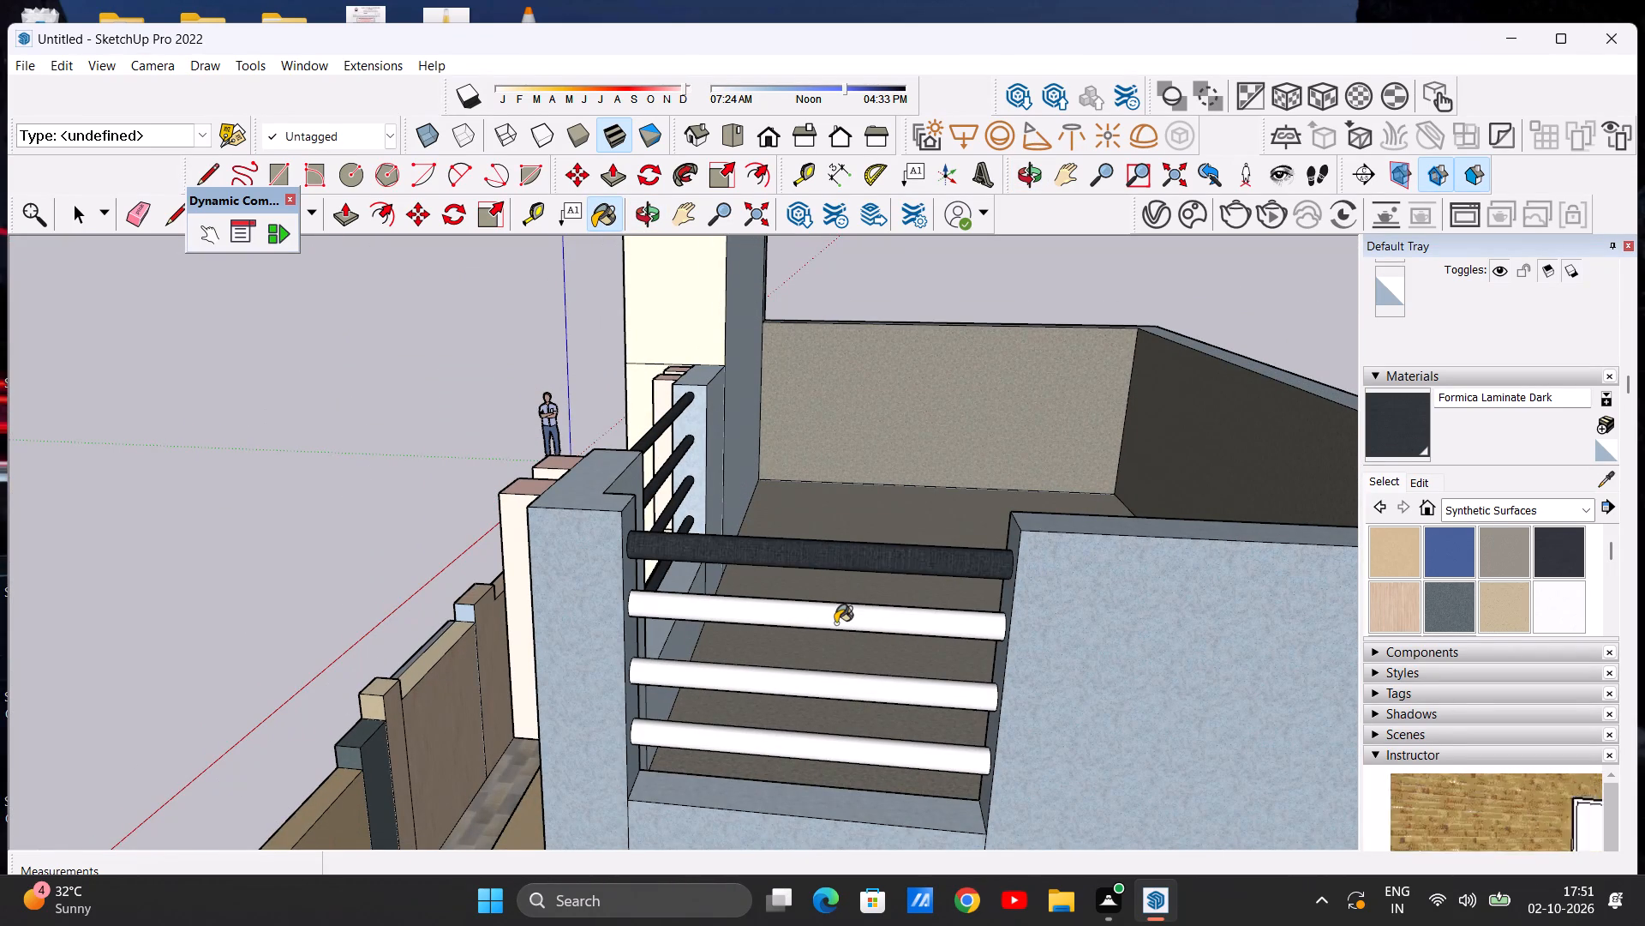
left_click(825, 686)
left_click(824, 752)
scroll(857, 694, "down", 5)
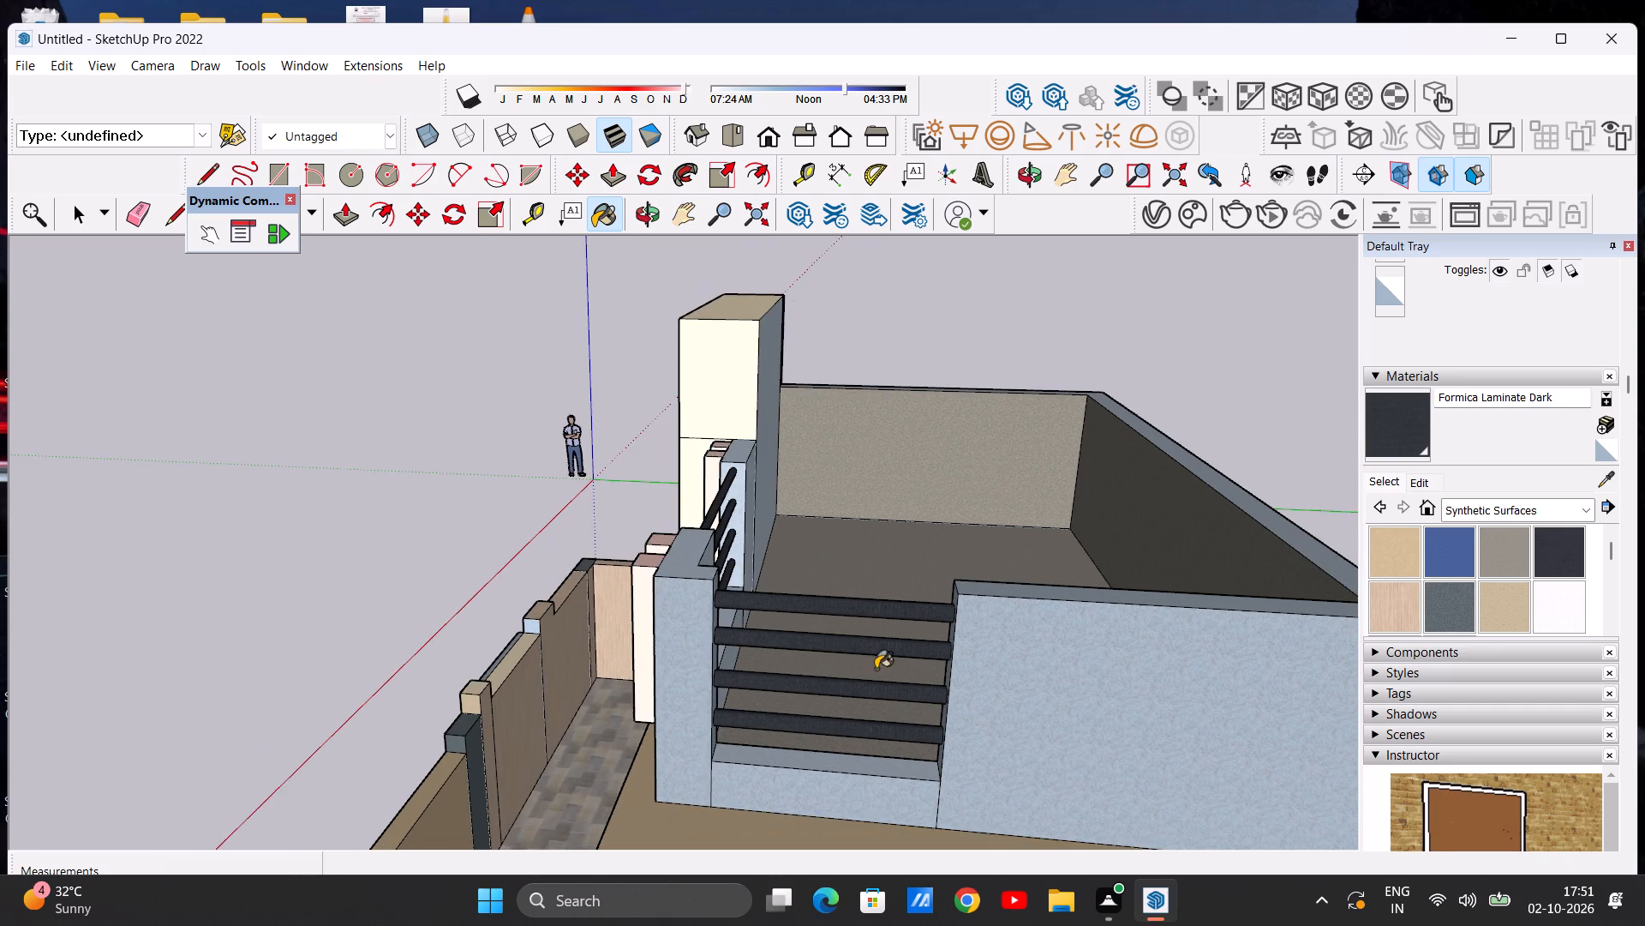
Examine the balcony railings from the side, close up and from the front of the house.
middle_click_drag(911, 658, 582, 569)
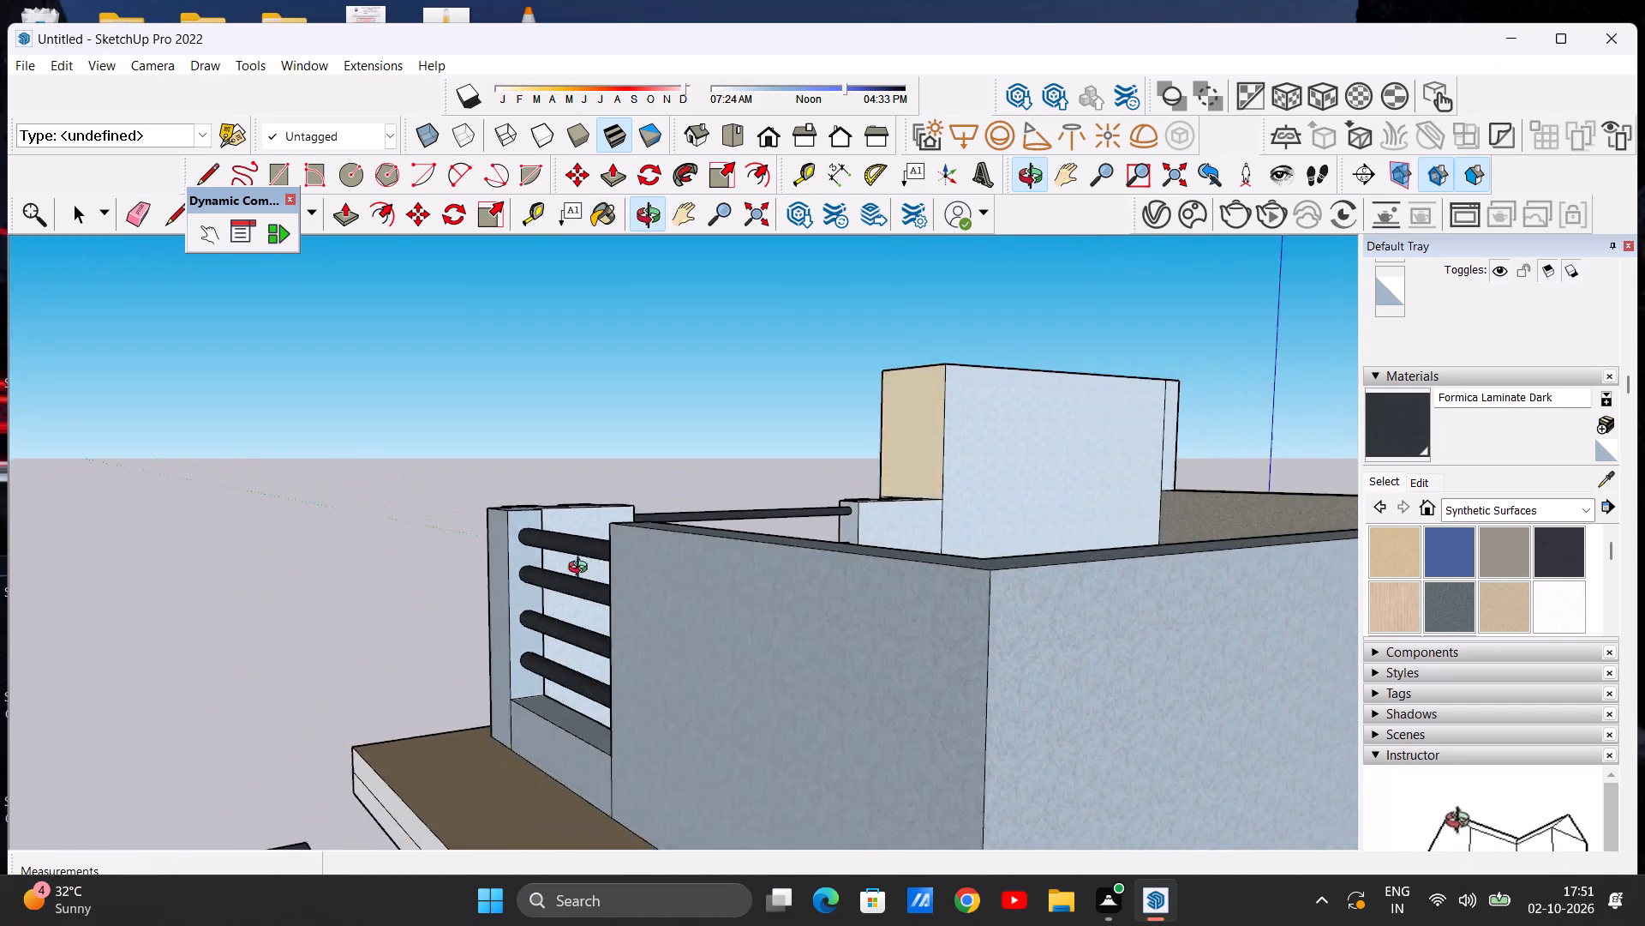
middle_click_drag(582, 569, 804, 608)
scroll(614, 587, "up", 11)
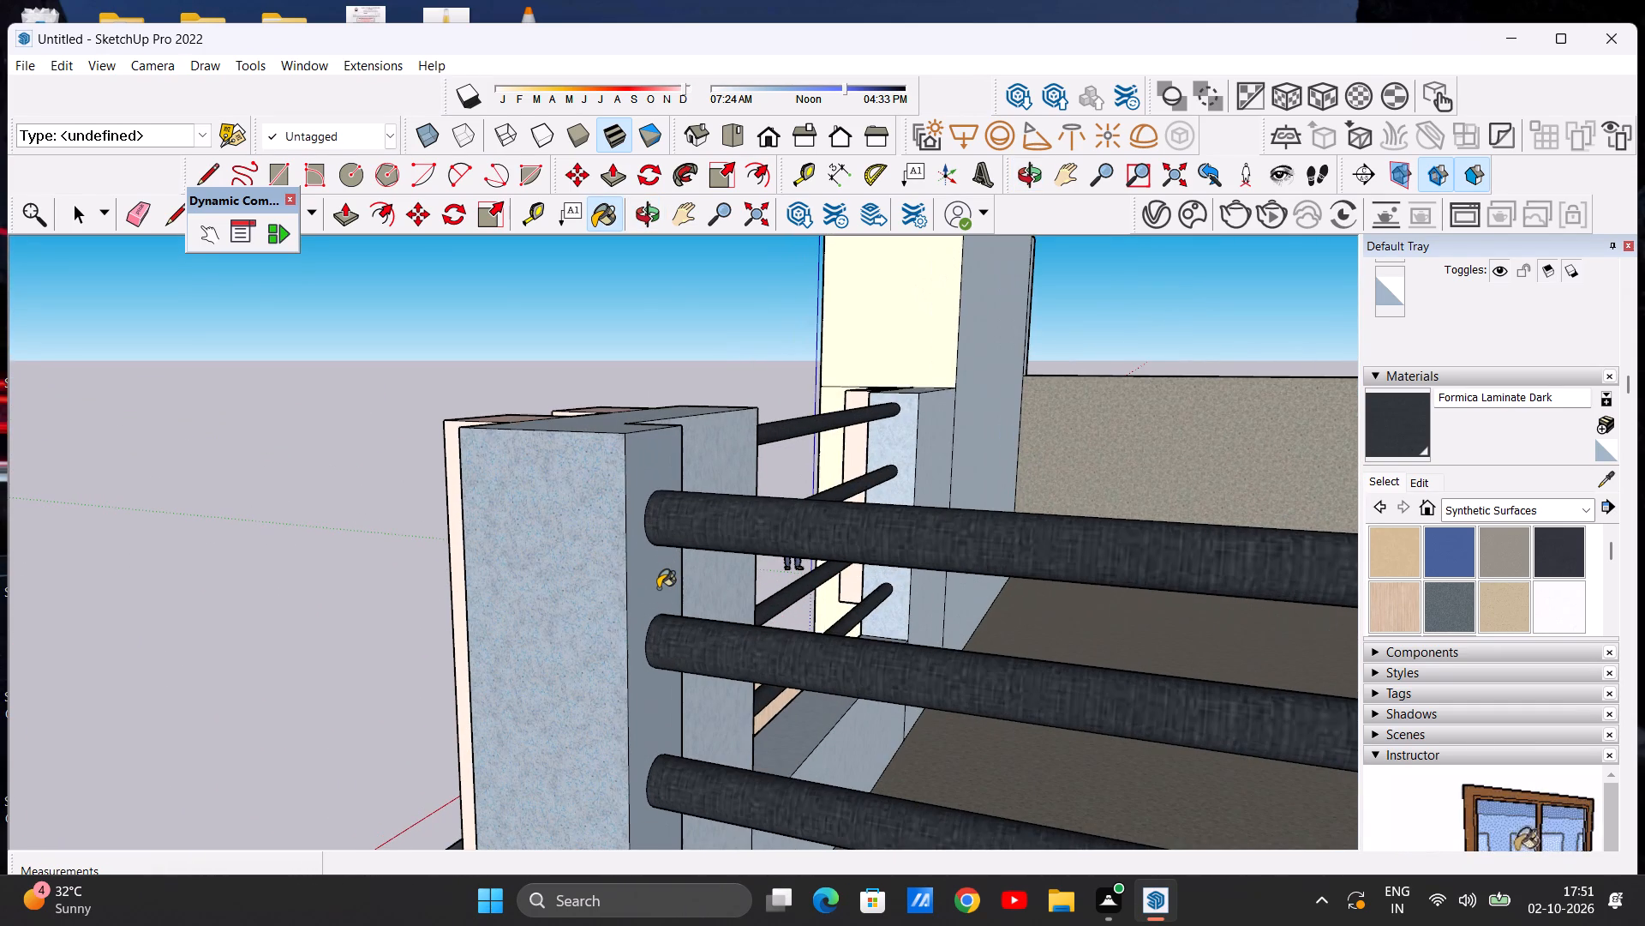
scroll(658, 588, "down", 12)
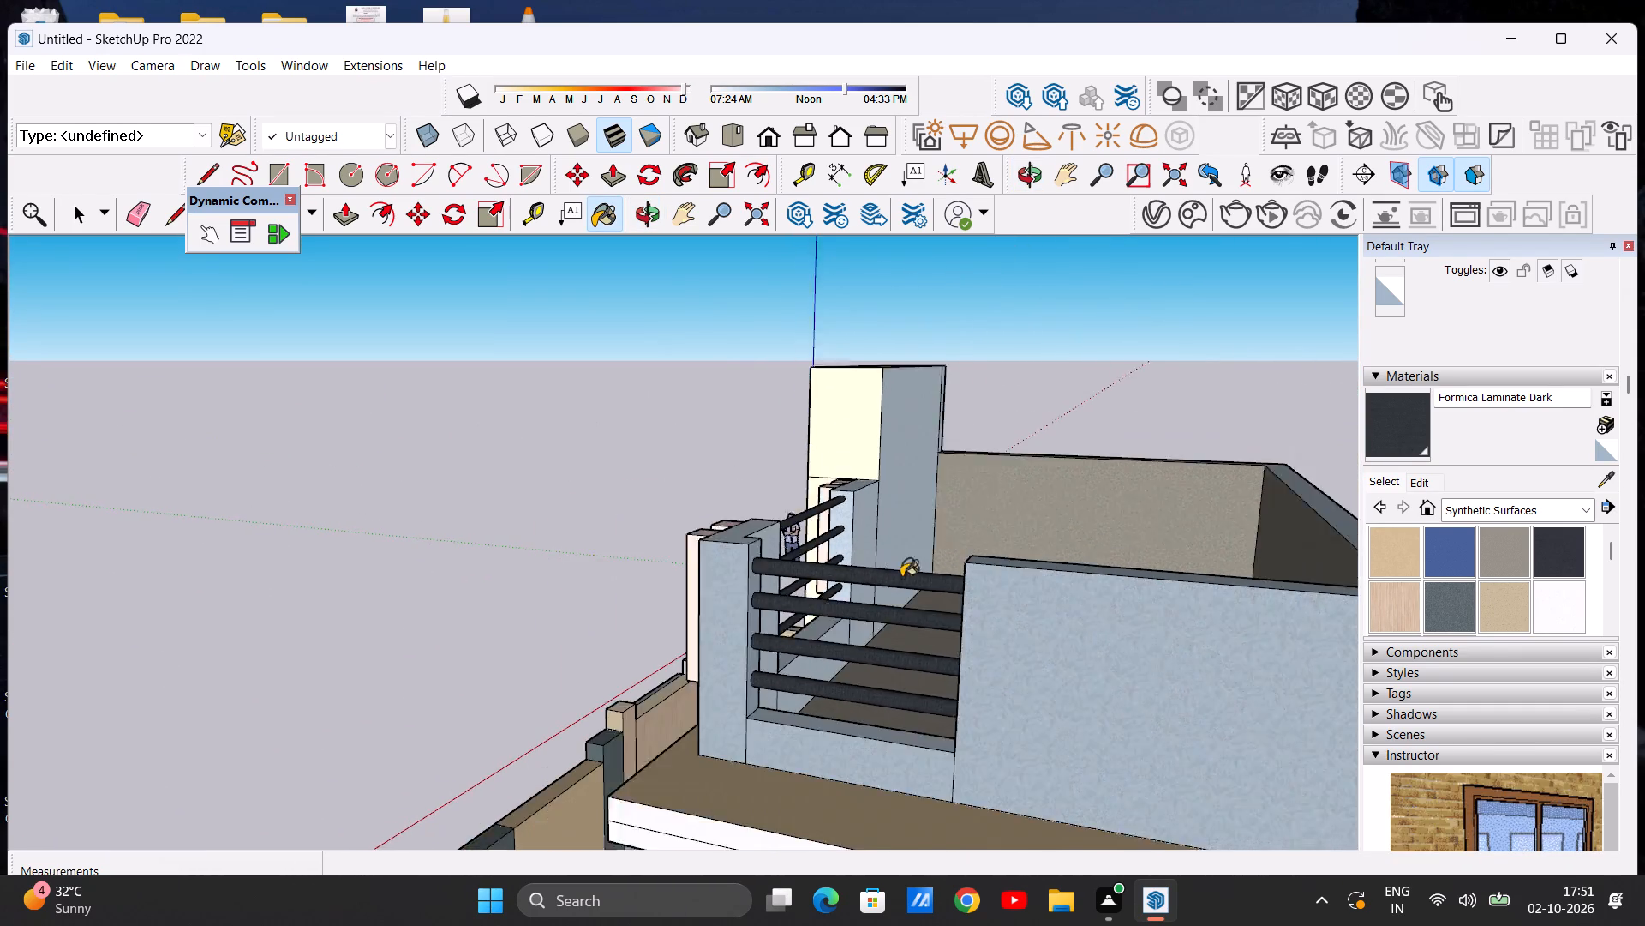
scroll(901, 577, "down", 7)
middle_click_drag(680, 596, 1202, 569)
middle_click_drag(600, 574, 912, 550)
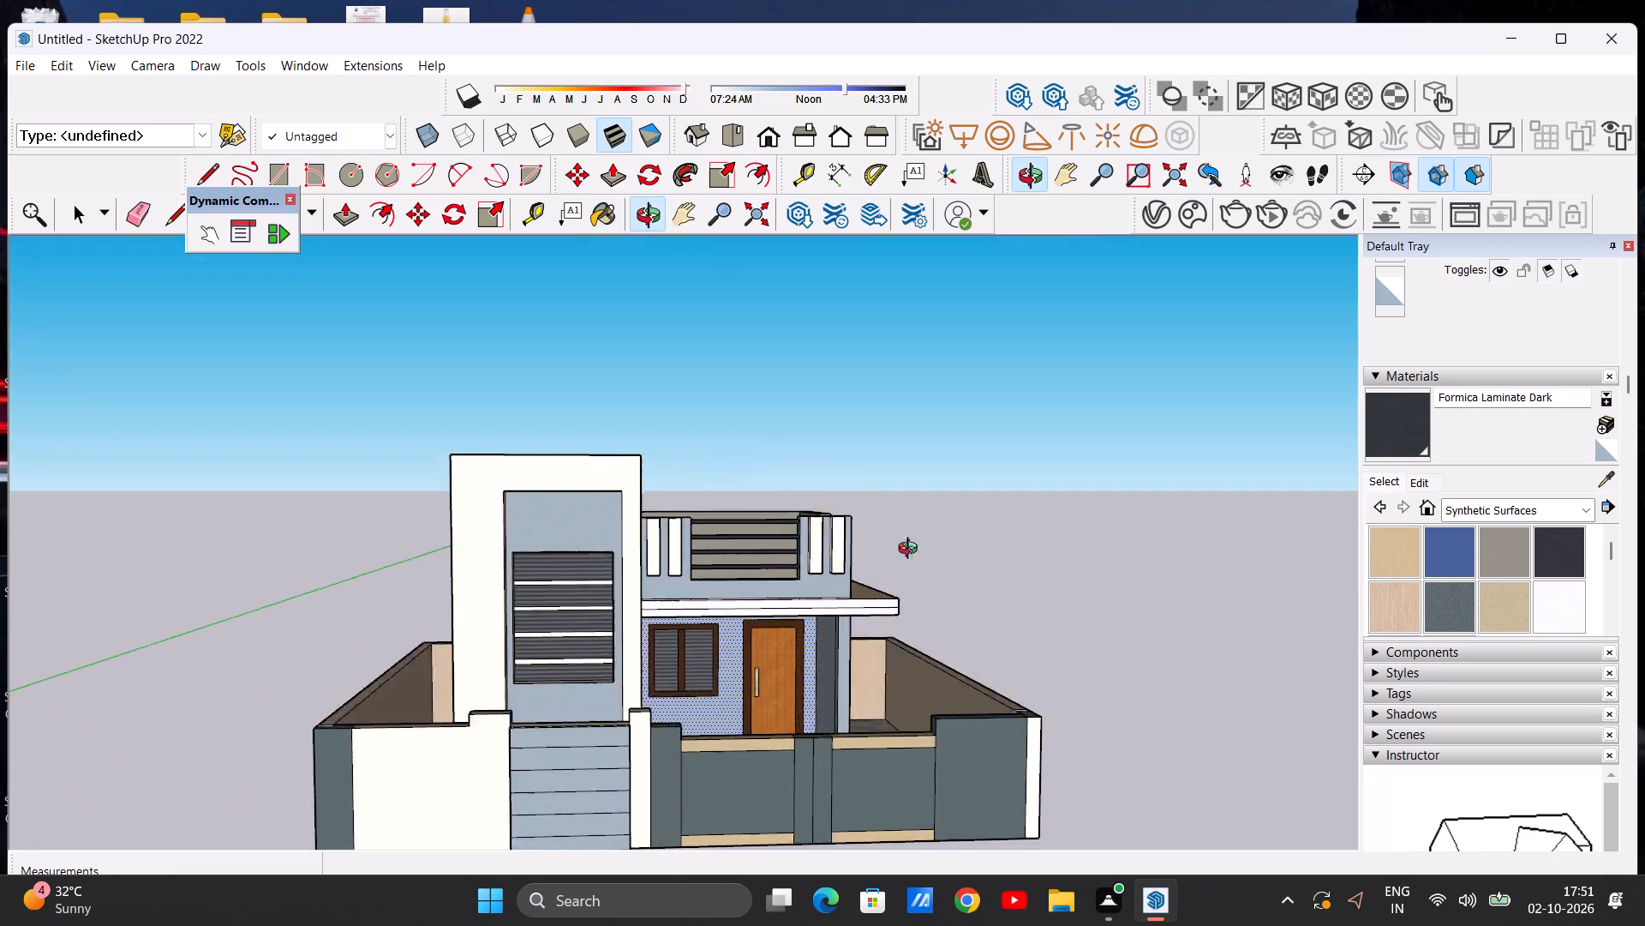
middle_click_drag(912, 550, 751, 735)
scroll(747, 569, "up", 13)
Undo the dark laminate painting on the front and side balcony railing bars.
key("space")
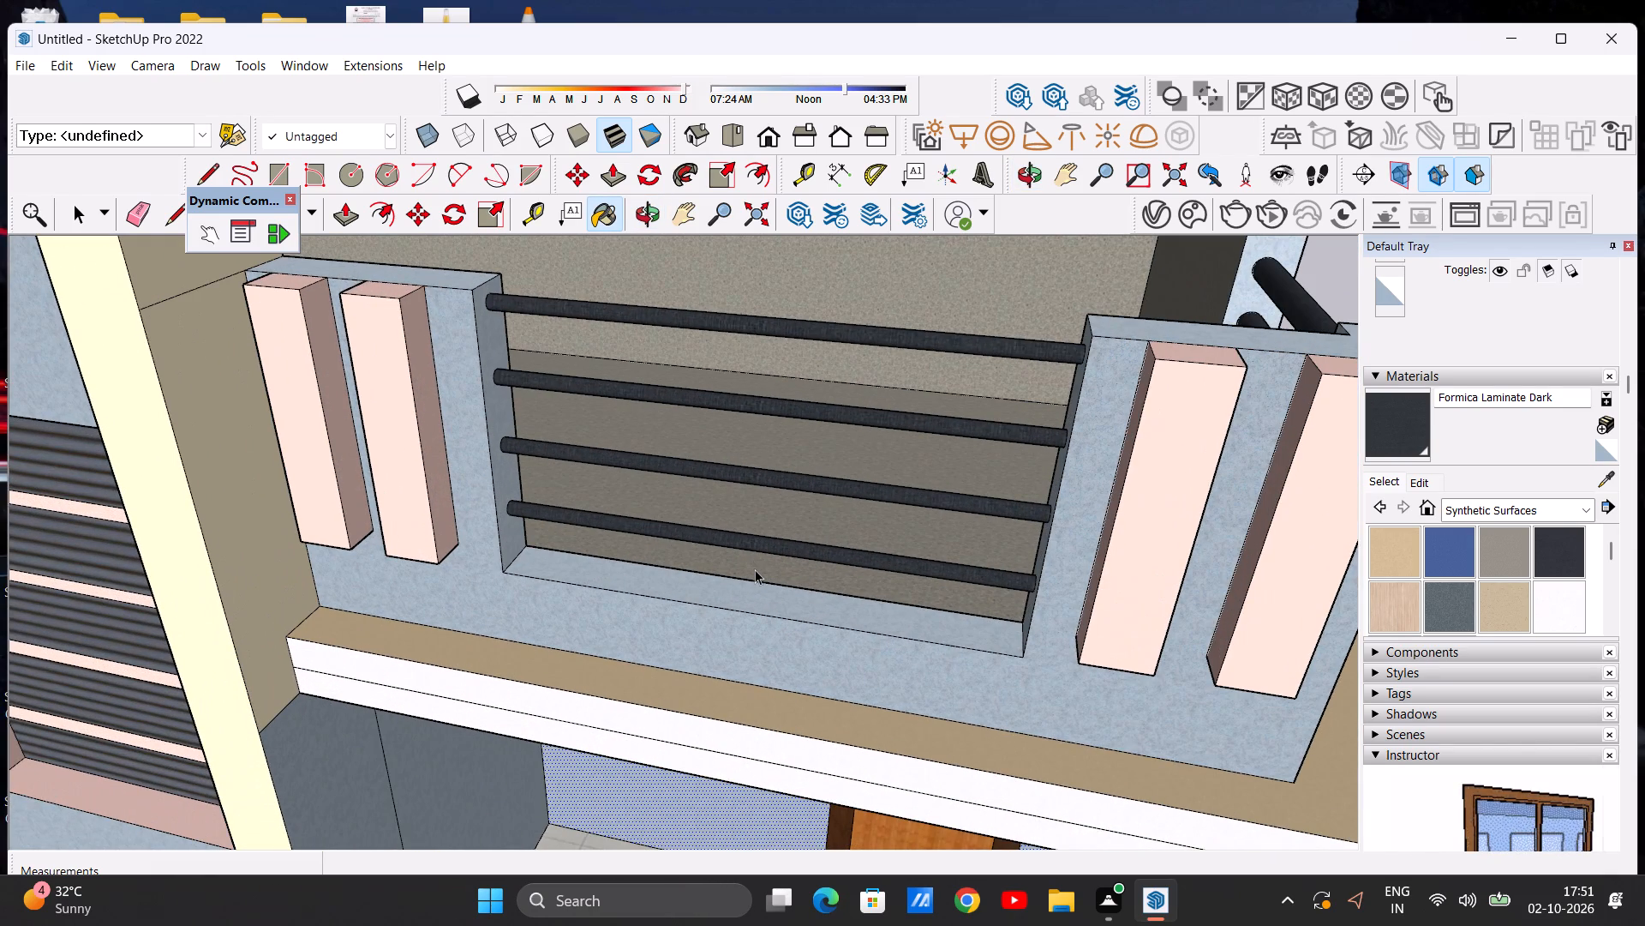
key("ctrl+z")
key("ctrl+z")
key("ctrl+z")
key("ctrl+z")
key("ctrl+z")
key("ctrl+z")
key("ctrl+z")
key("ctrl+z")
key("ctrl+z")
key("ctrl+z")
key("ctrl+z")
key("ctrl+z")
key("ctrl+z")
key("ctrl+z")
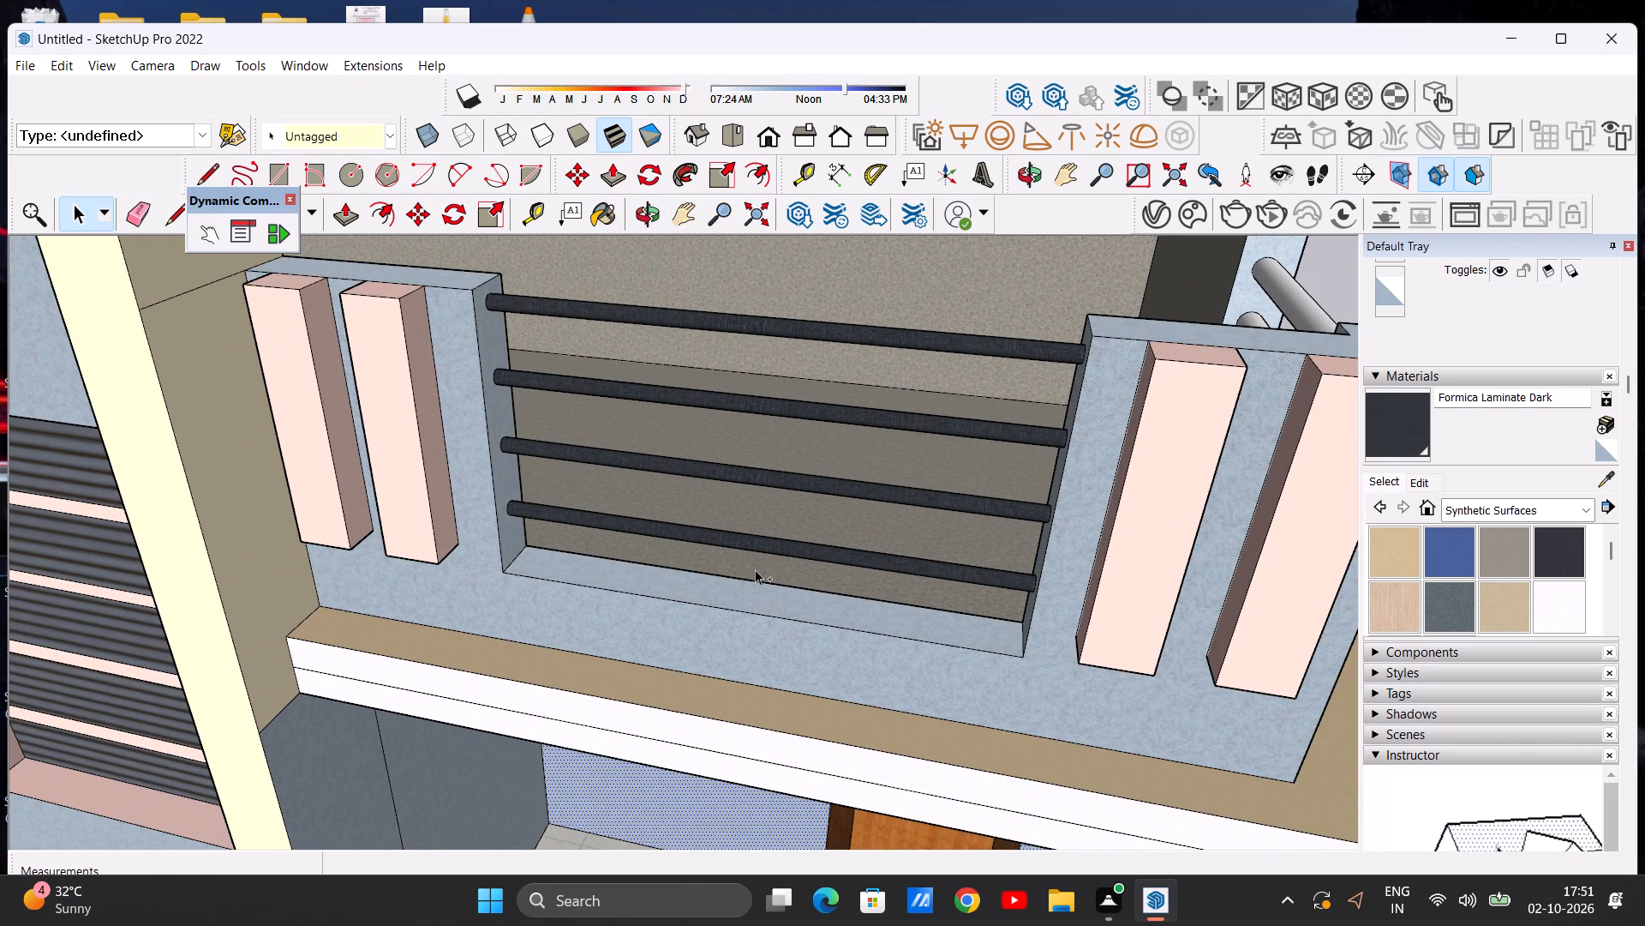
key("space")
Apply Formica Laminate Light to the pink strip on the compound side wall's inner face beside the front corner.
scroll(792, 613, "down", 4)
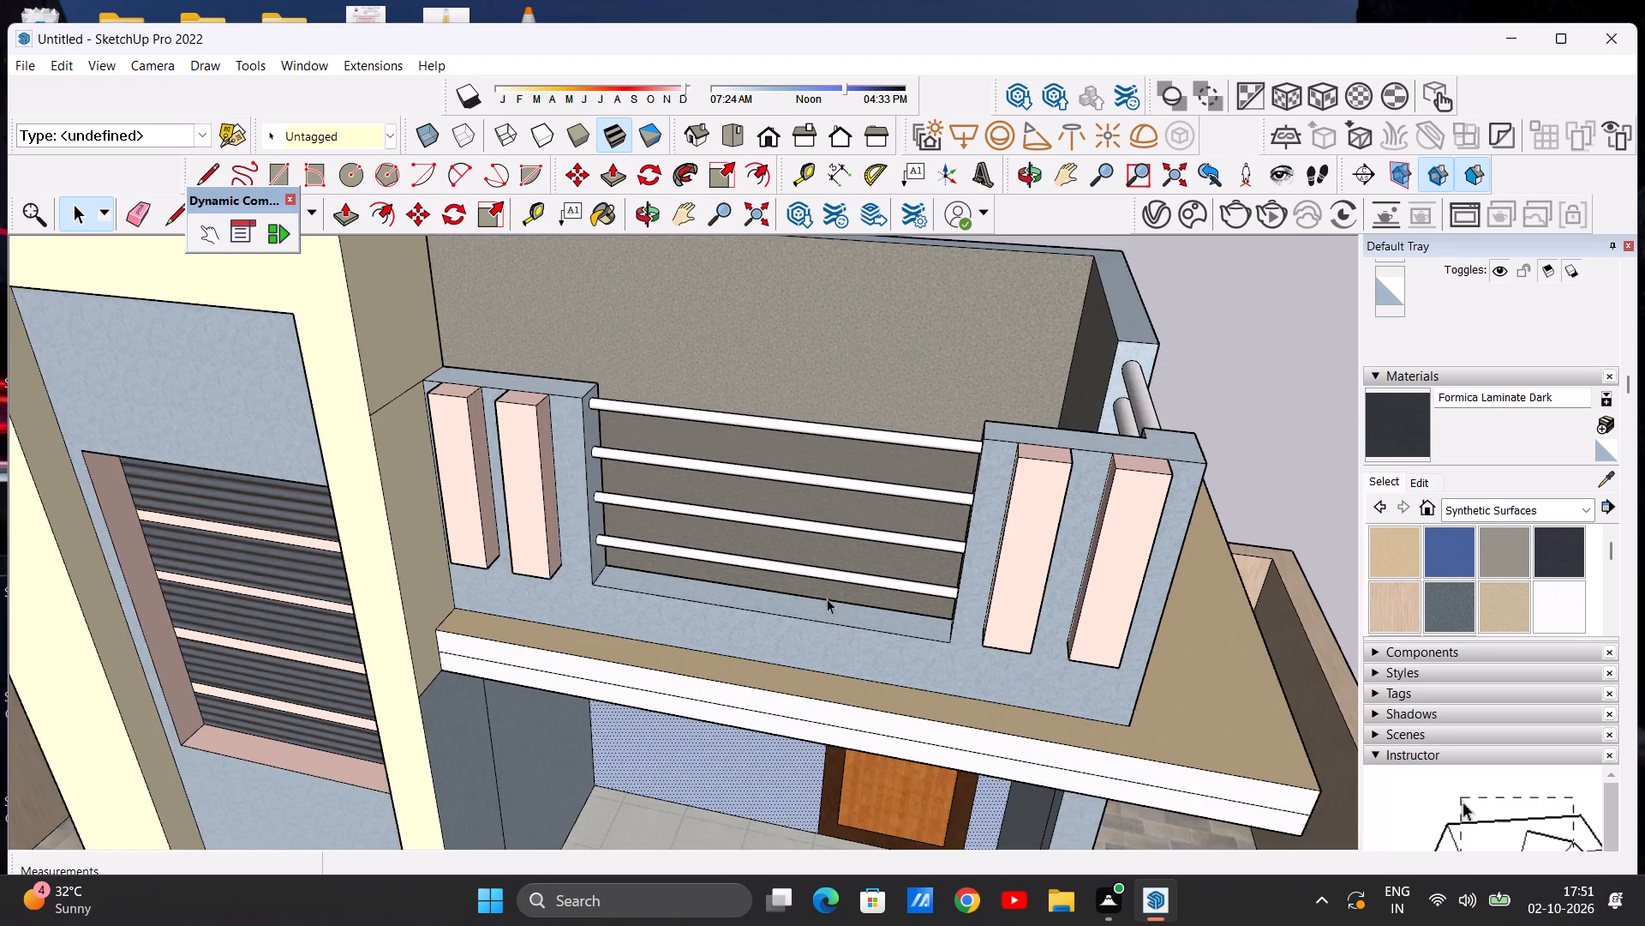
scroll(827, 598, "down", 16)
scroll(724, 623, "up", 4)
scroll(505, 580, "up", 5)
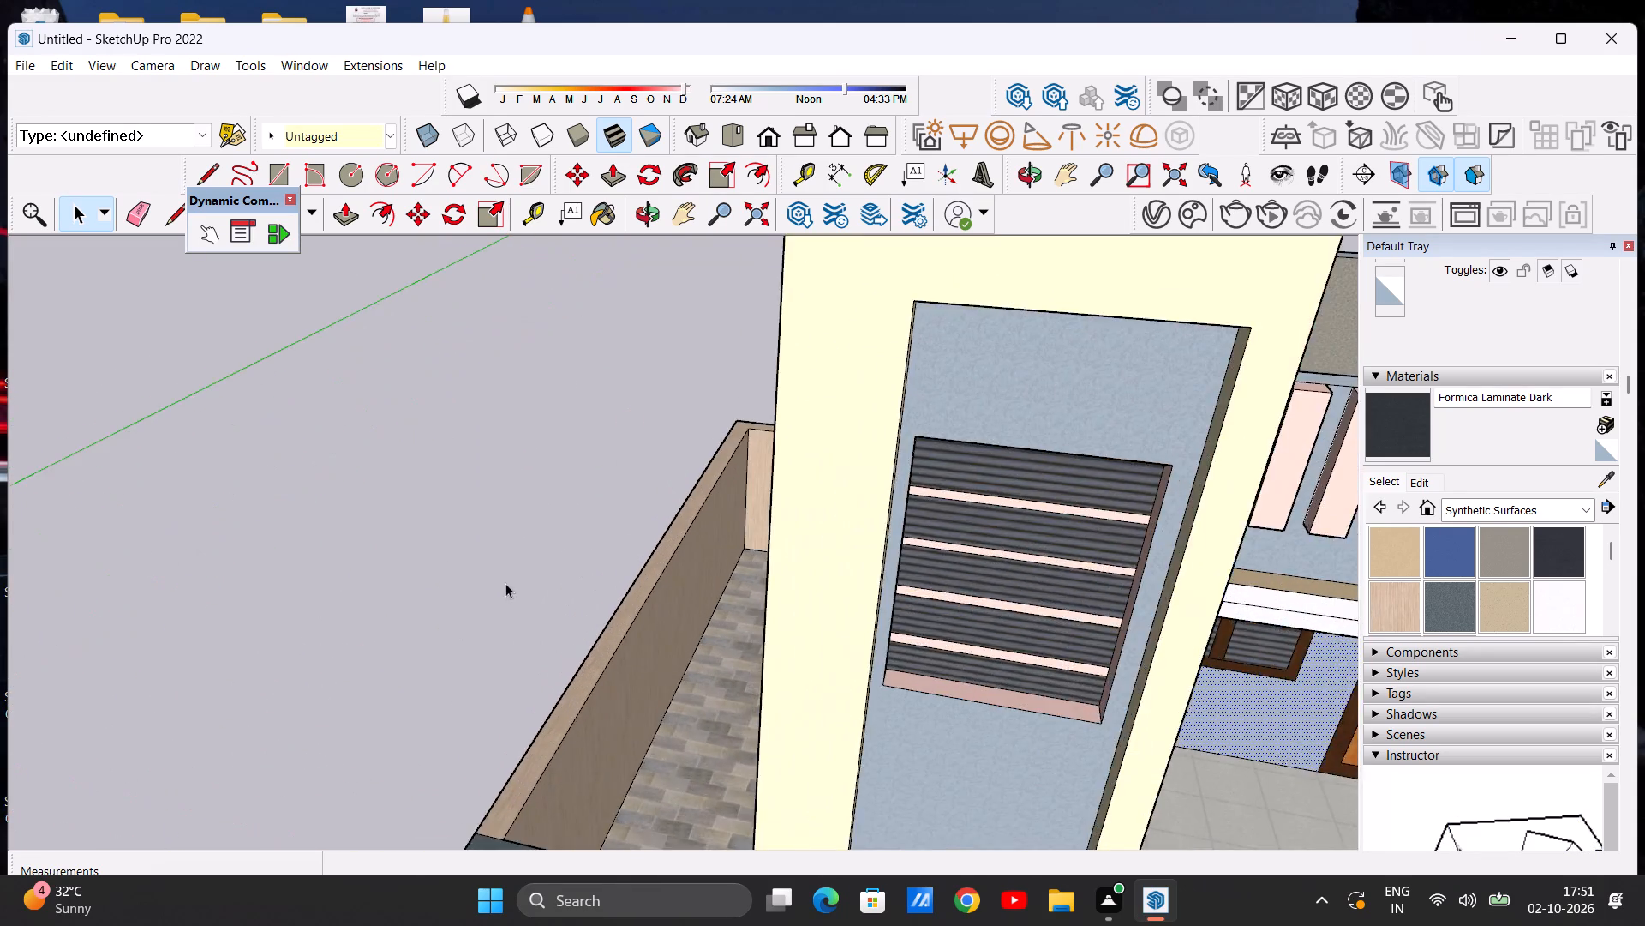
scroll(505, 583, "up", 9)
scroll(540, 640, "down", 20)
scroll(540, 640, "down", 2)
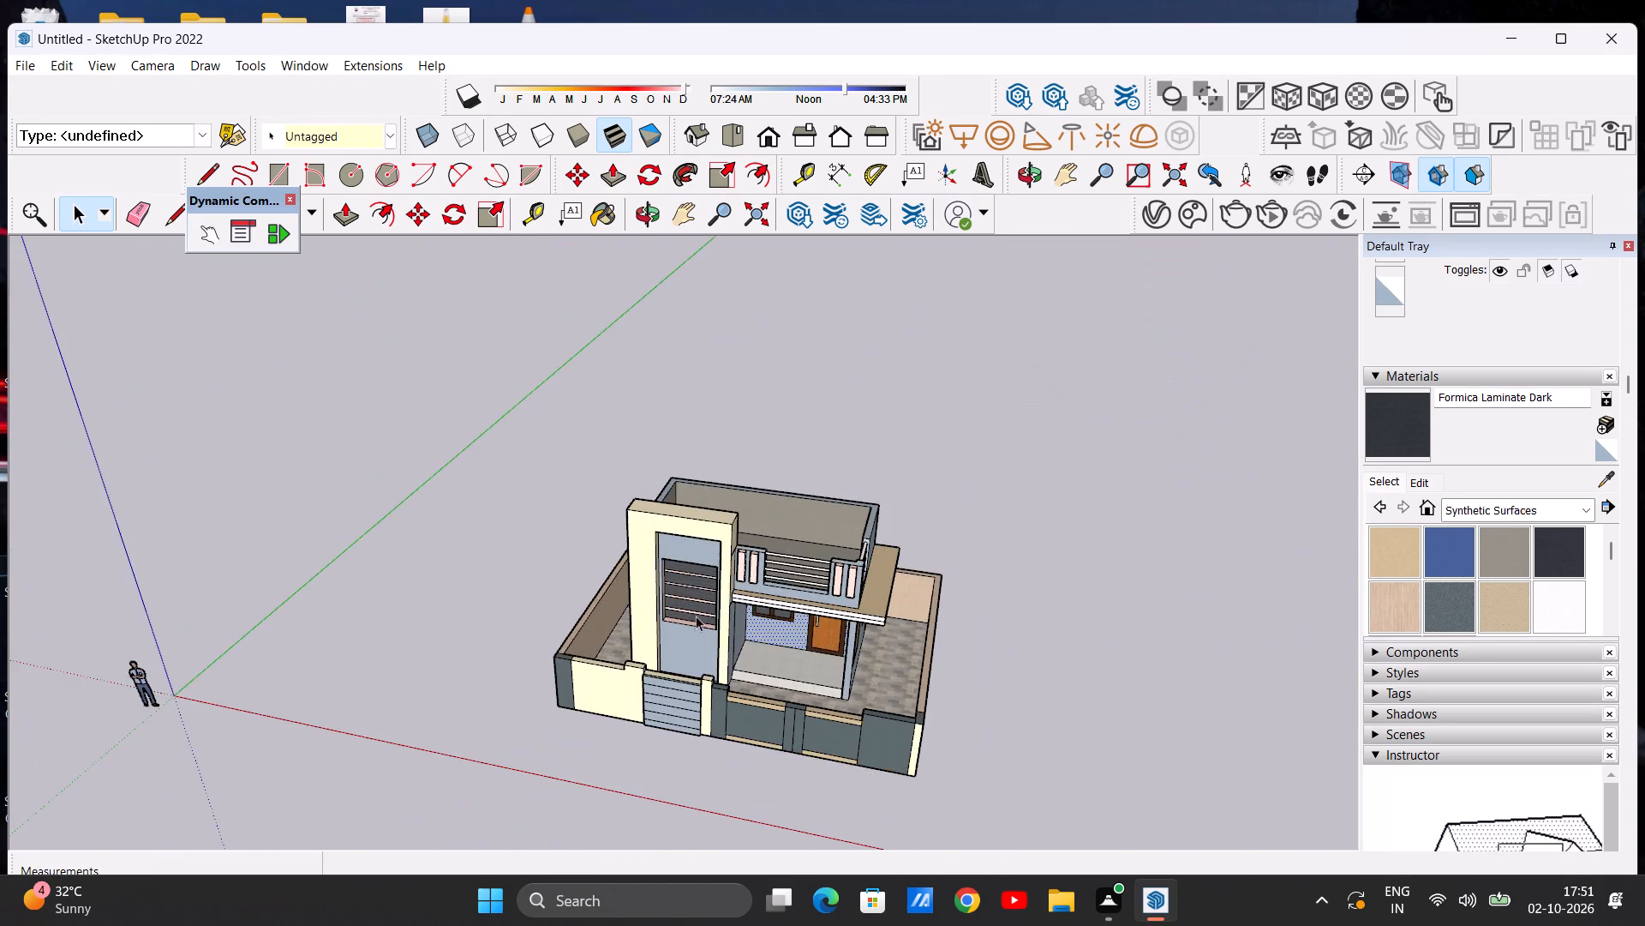
scroll(965, 754, "up", 13)
middle_click_drag(769, 664, 1246, 657)
middle_click_drag(826, 529, 856, 657)
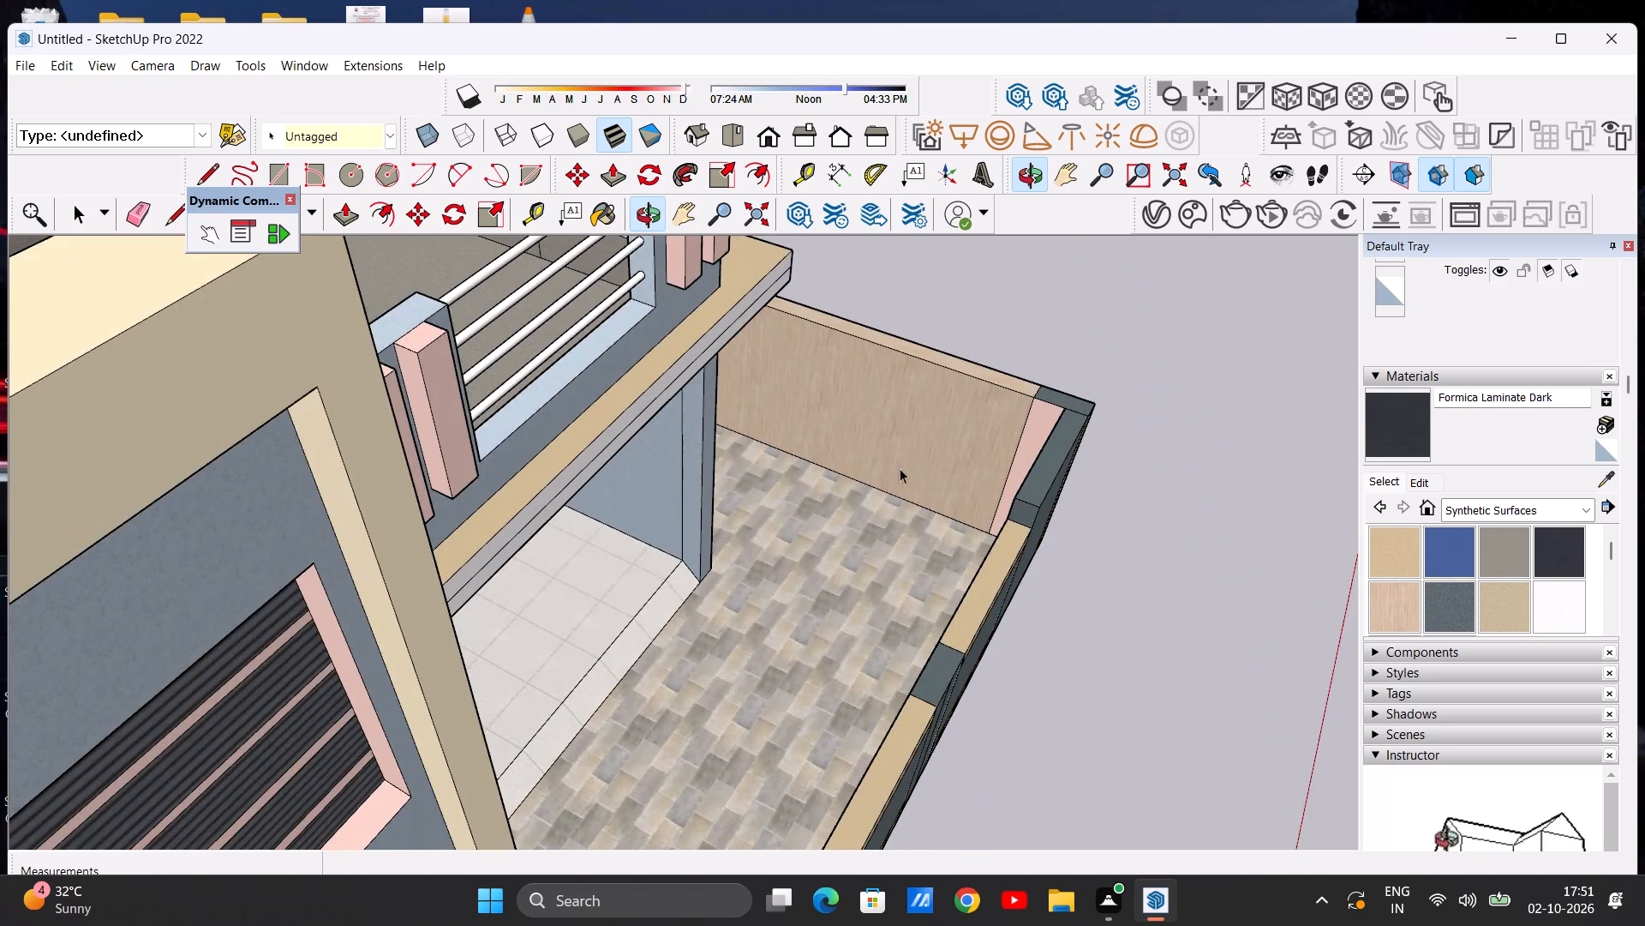
scroll(980, 449, "up", 14)
middle_click_drag(769, 501, 952, 544)
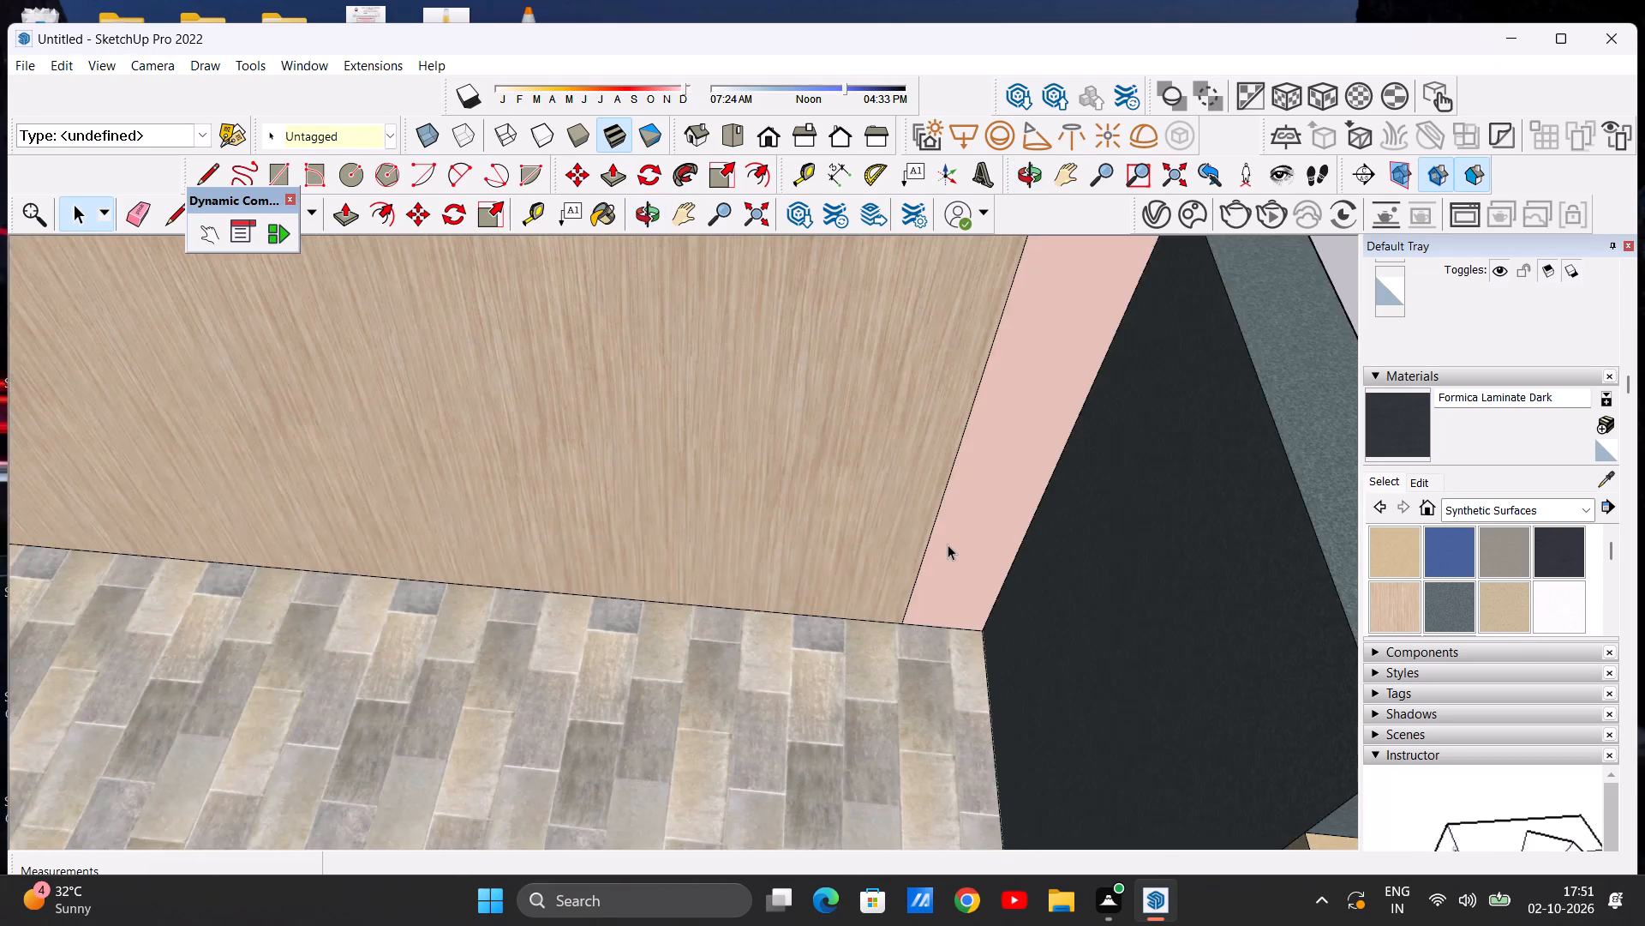
scroll(948, 544, "down", 11)
scroll(817, 550, "down", 15)
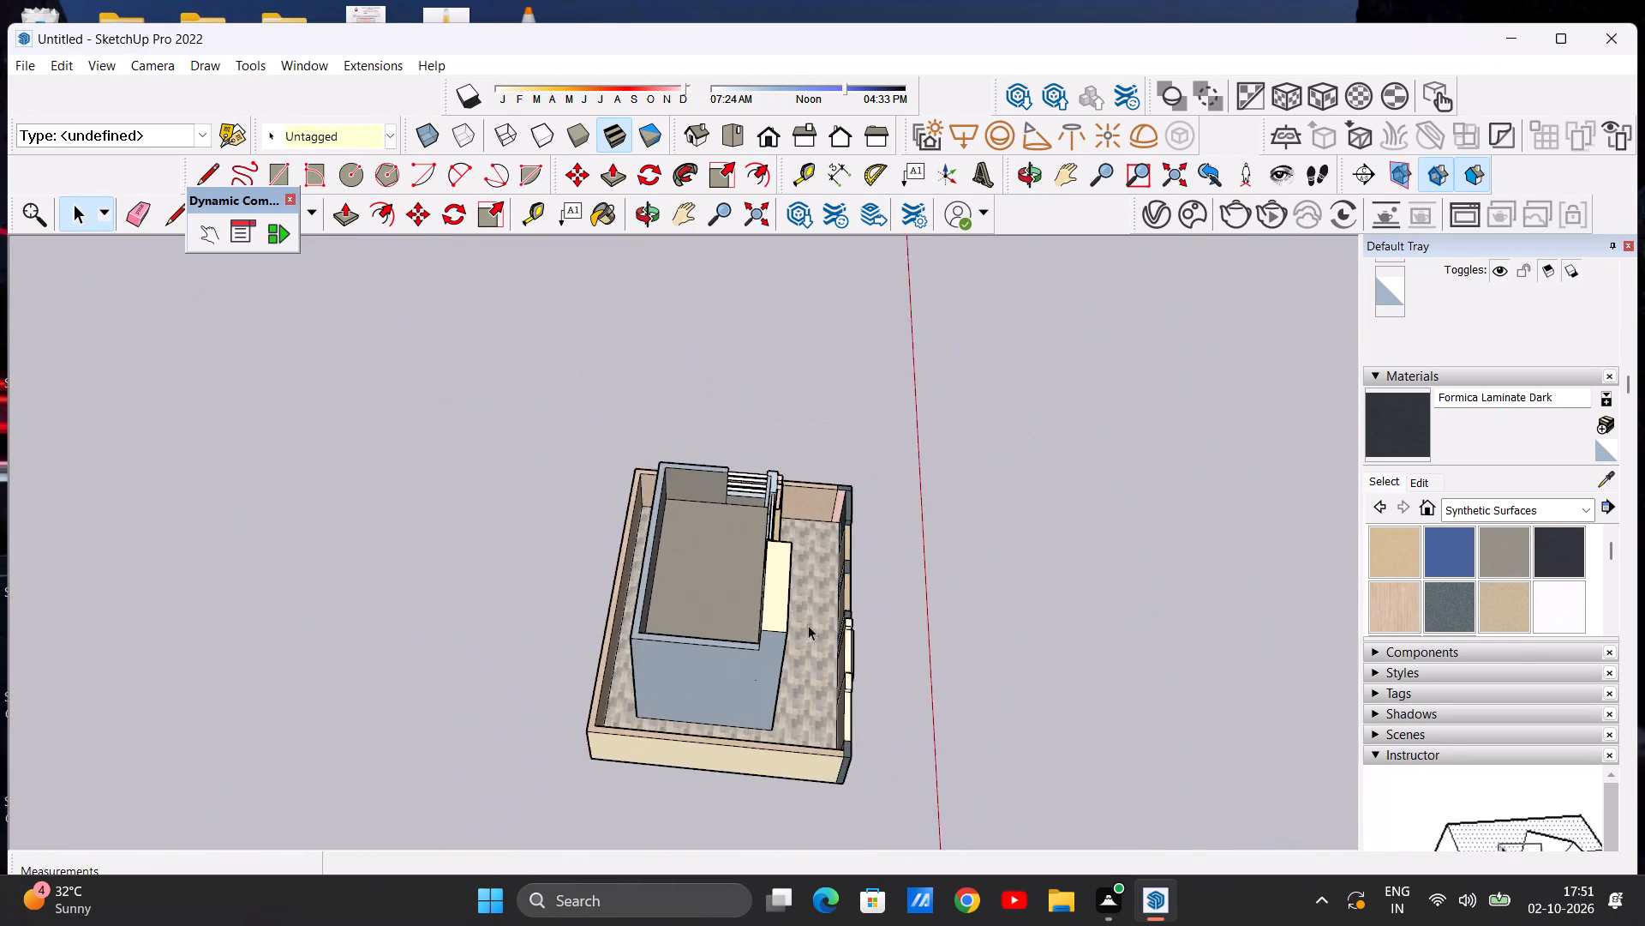
scroll(812, 652, "up", 8)
left_click(1397, 610)
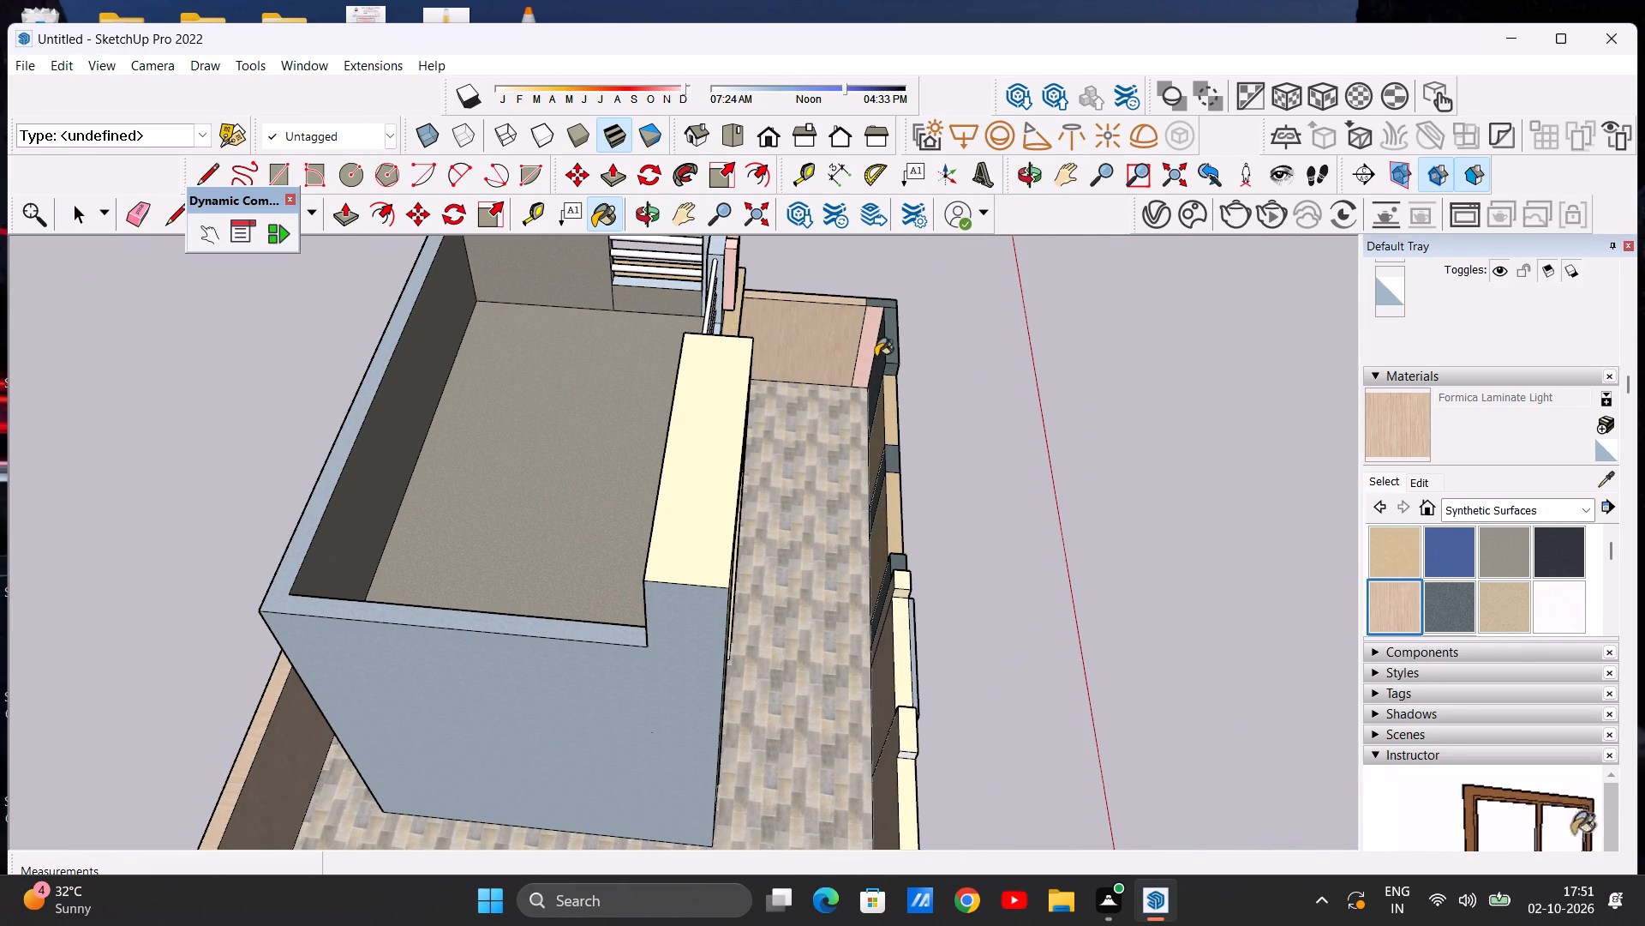
scroll(855, 355, "up", 10)
left_click(882, 342)
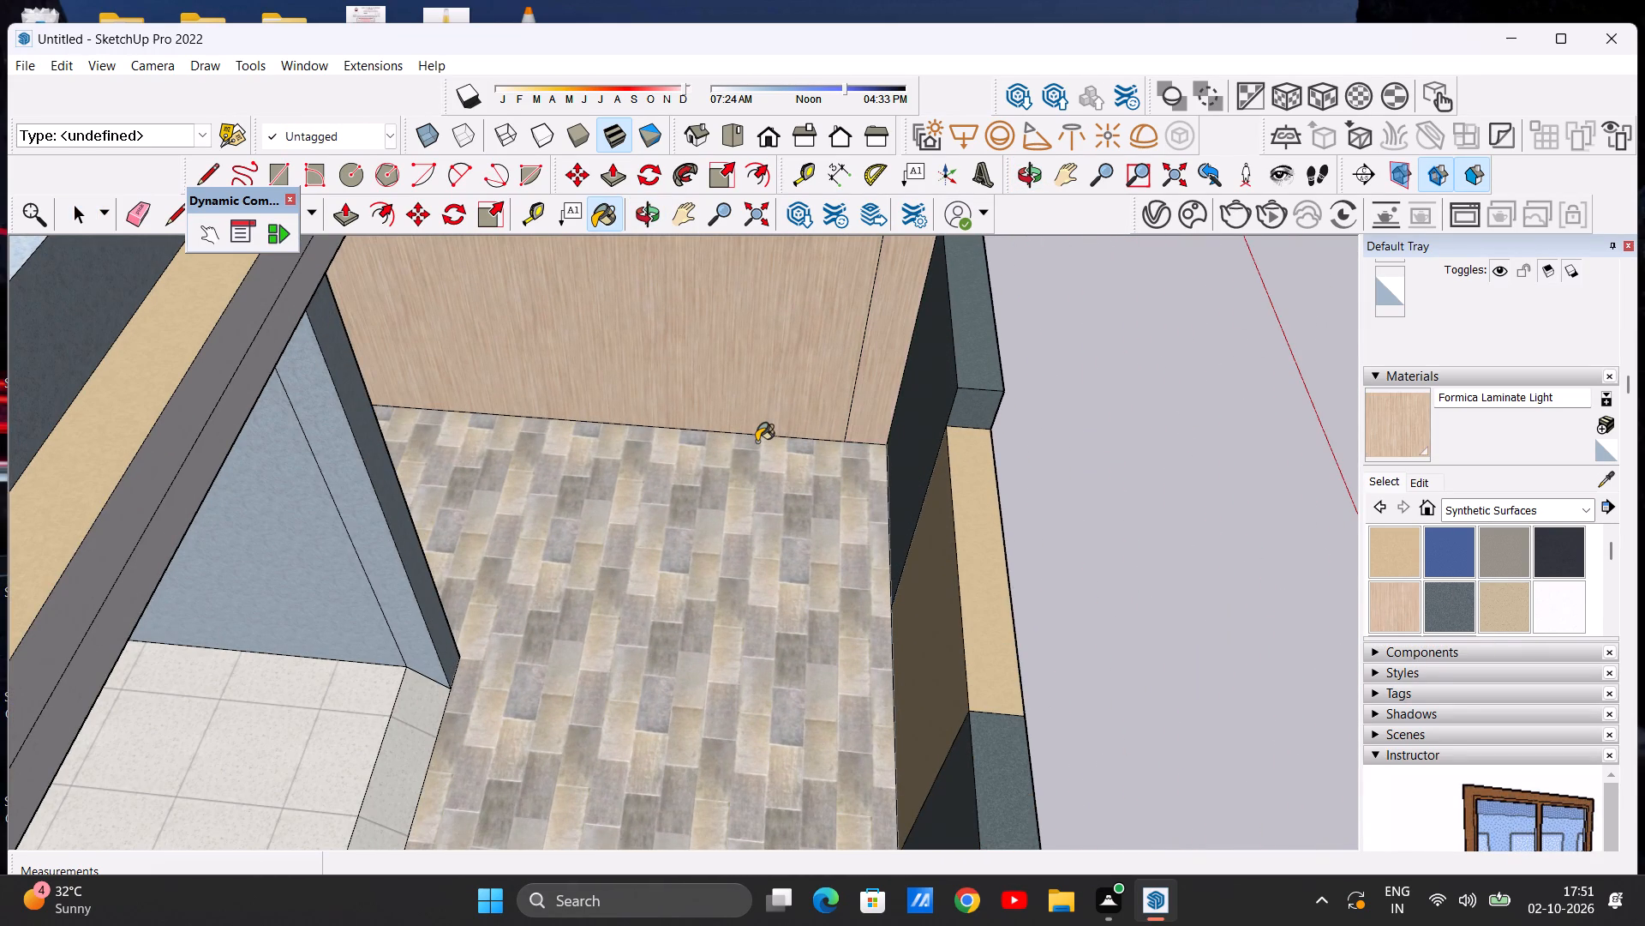
key("space")
Apply Formica Speckled Grey to the cream front face of the tower frame.
scroll(649, 503, "down", 14)
middle_click_drag(608, 469, 524, 447)
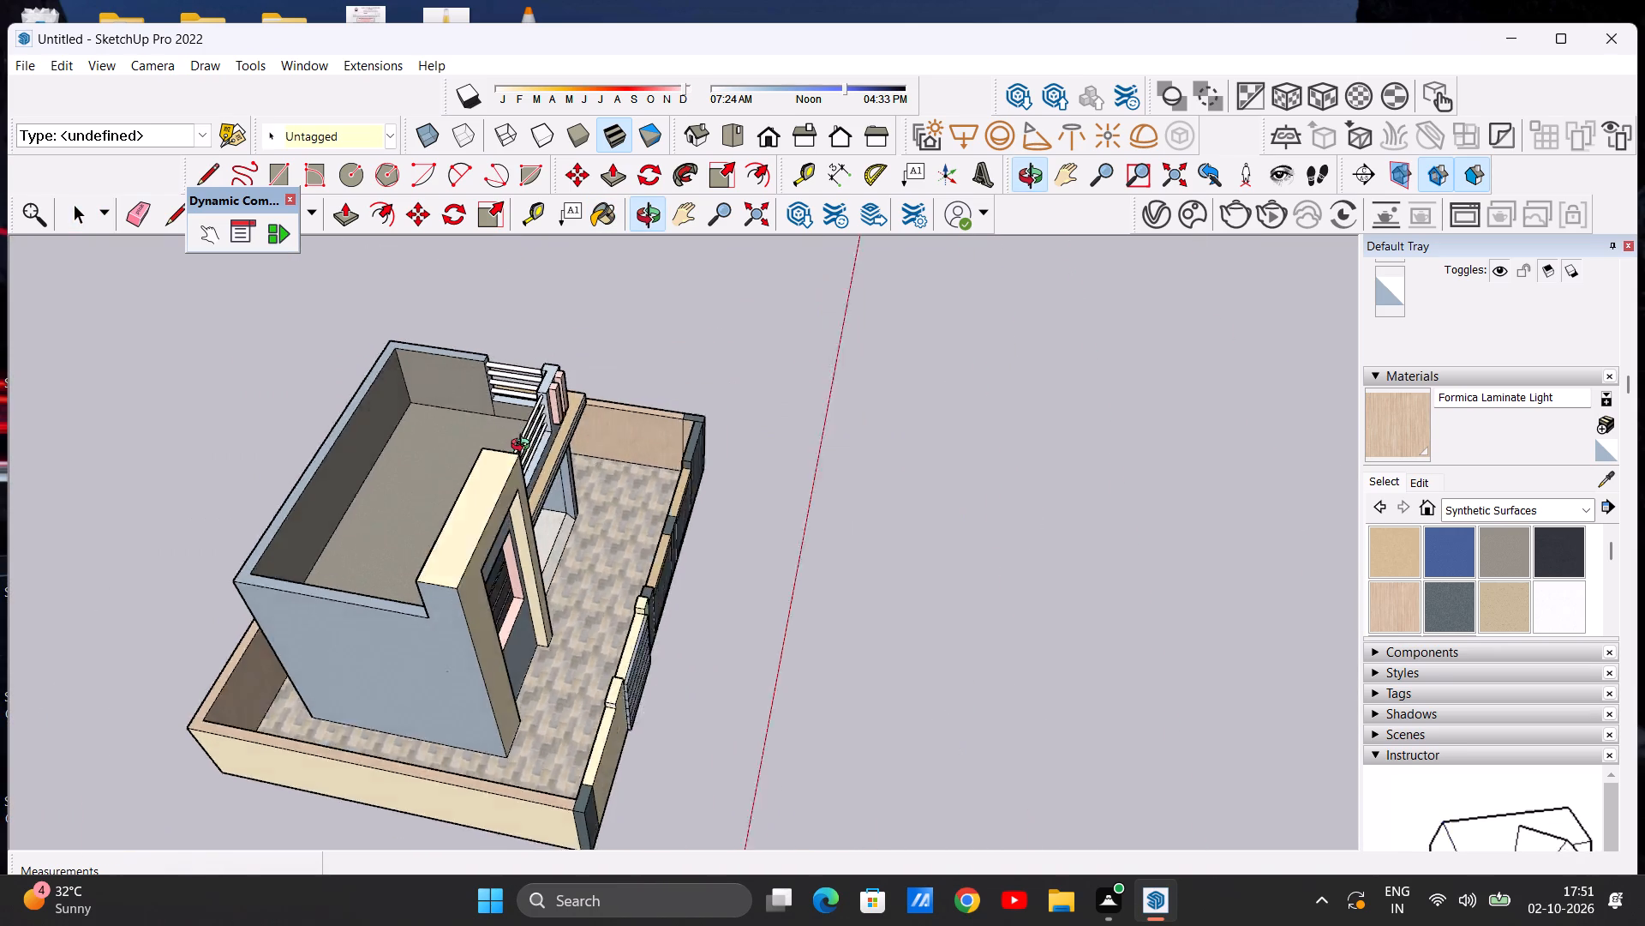
middle_click_drag(524, 447, 167, 384)
middle_click_drag(606, 554, 565, 425)
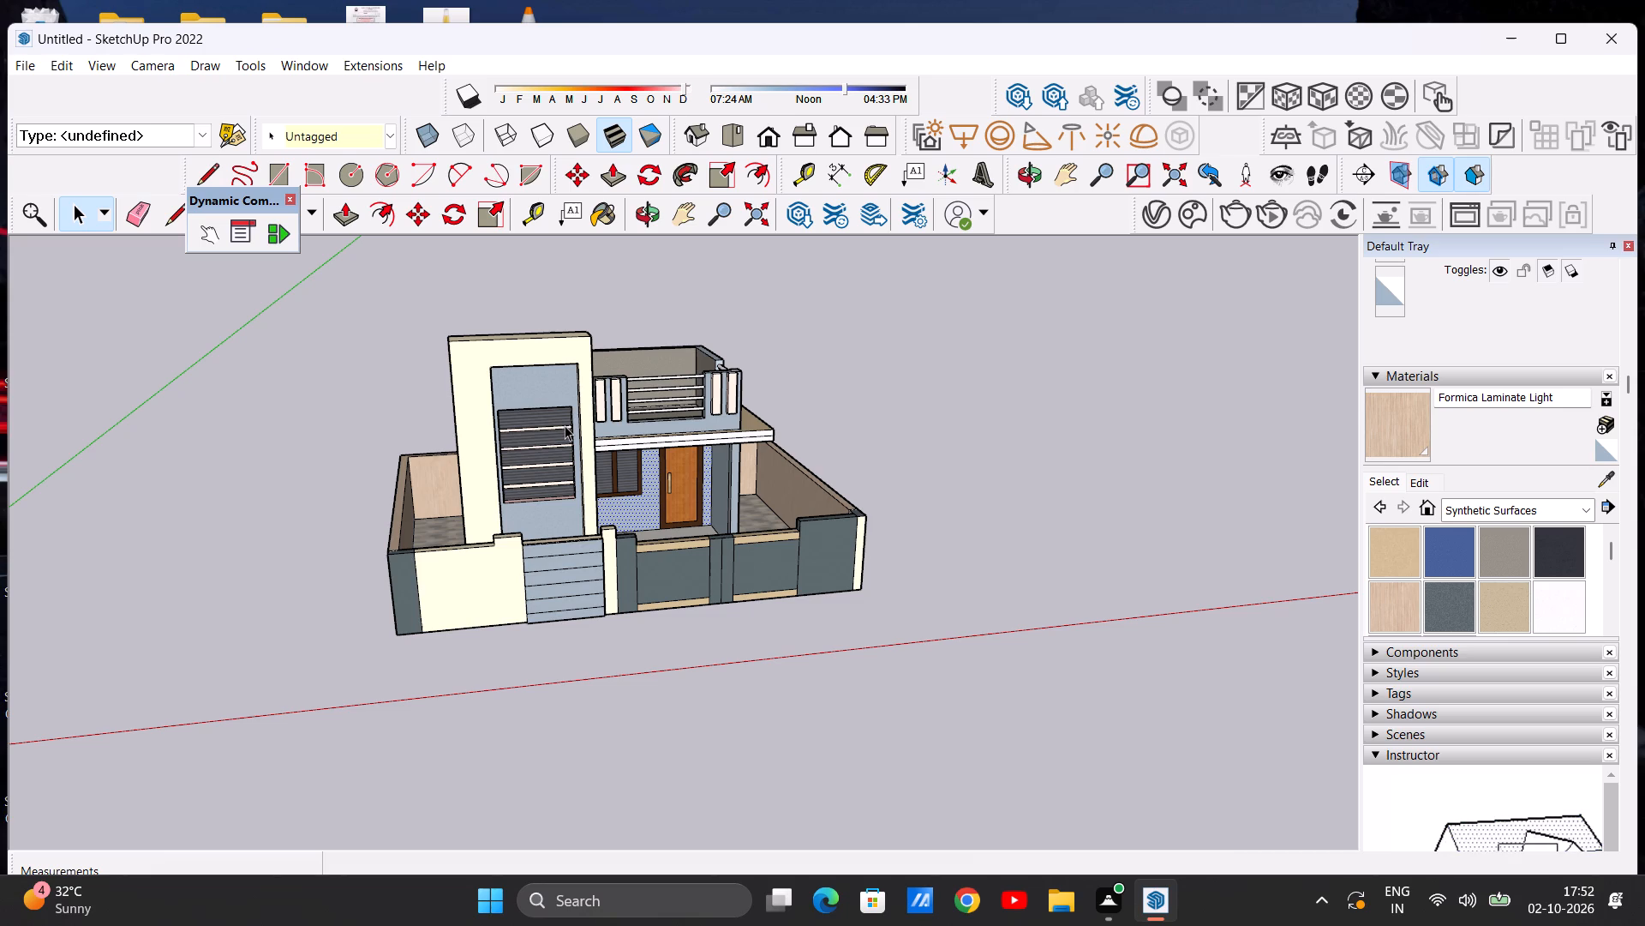
scroll(557, 376, "up", 6)
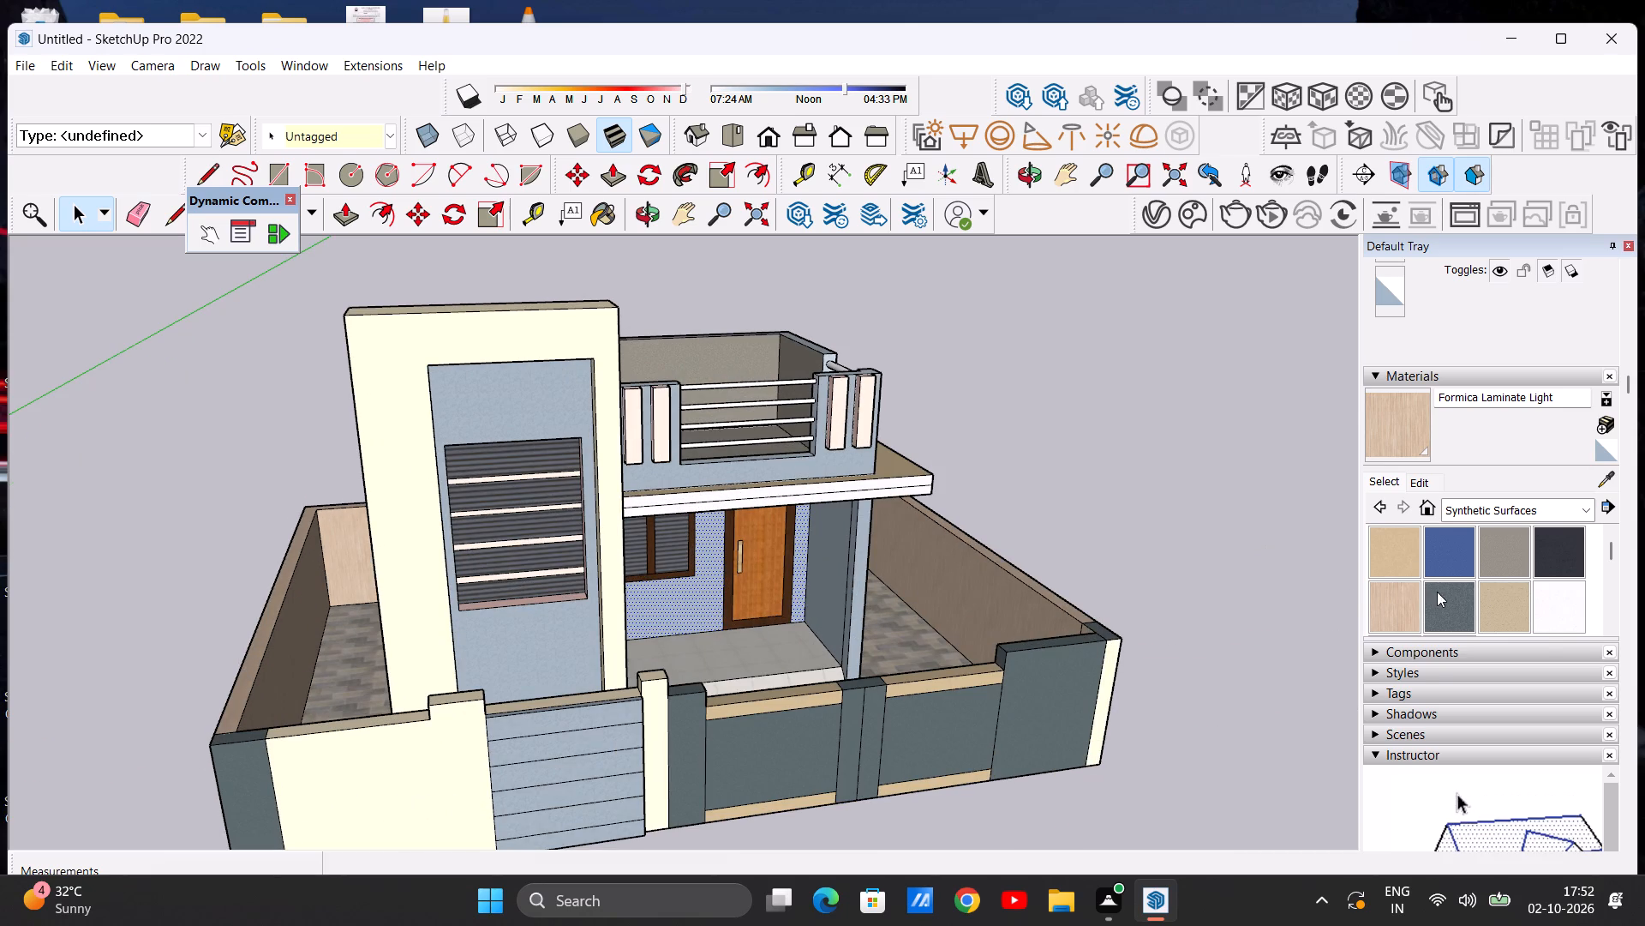
left_click(1451, 608)
scroll(354, 416, "up", 6)
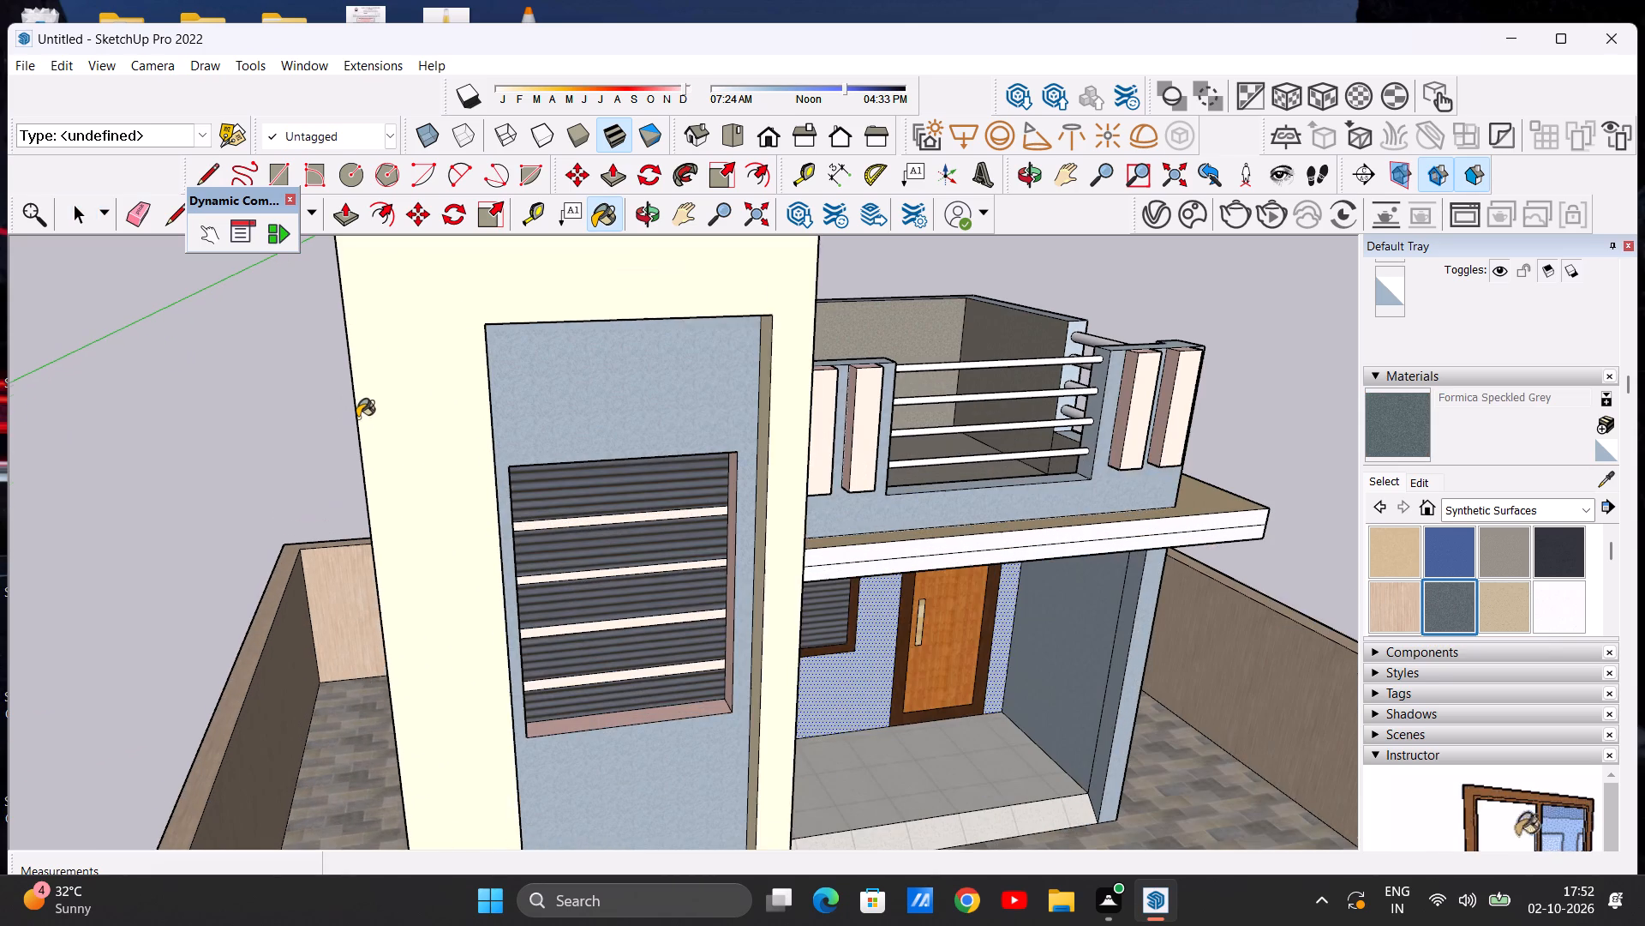
left_click(396, 431)
scroll(426, 478, "down", 10)
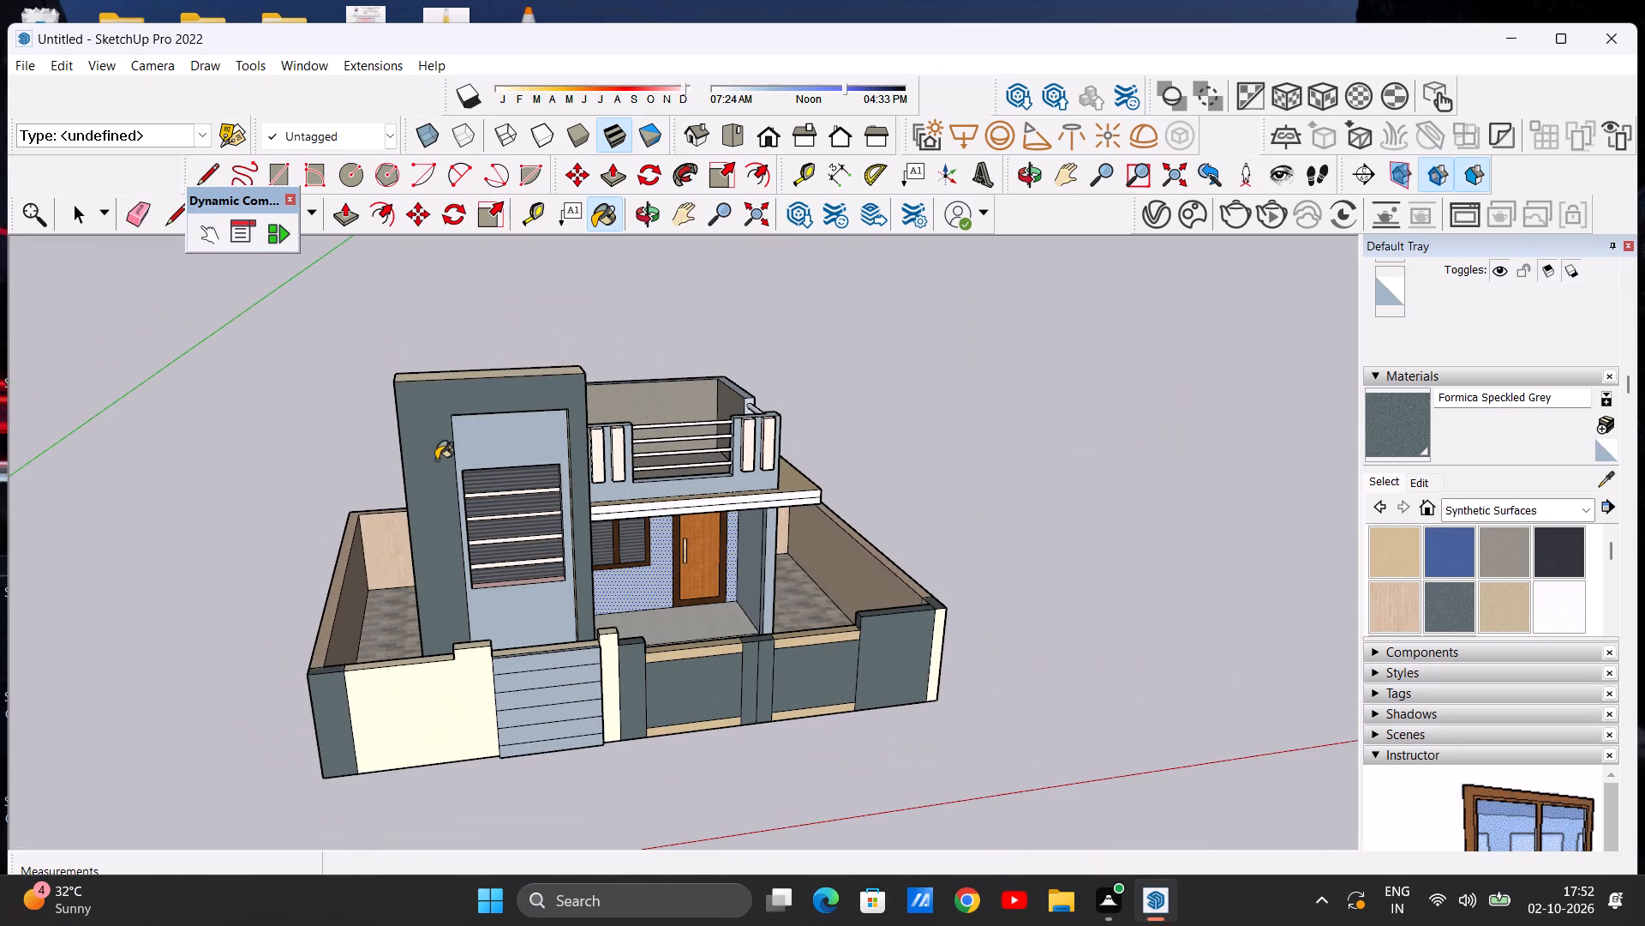
Apply Formica Speckled Grey to the beige inner side face of the tower frame's recess, on the balcony side.
scroll(436, 460, "down", 2)
middle_click_drag(509, 508, 661, 451)
scroll(577, 480, "up", 7)
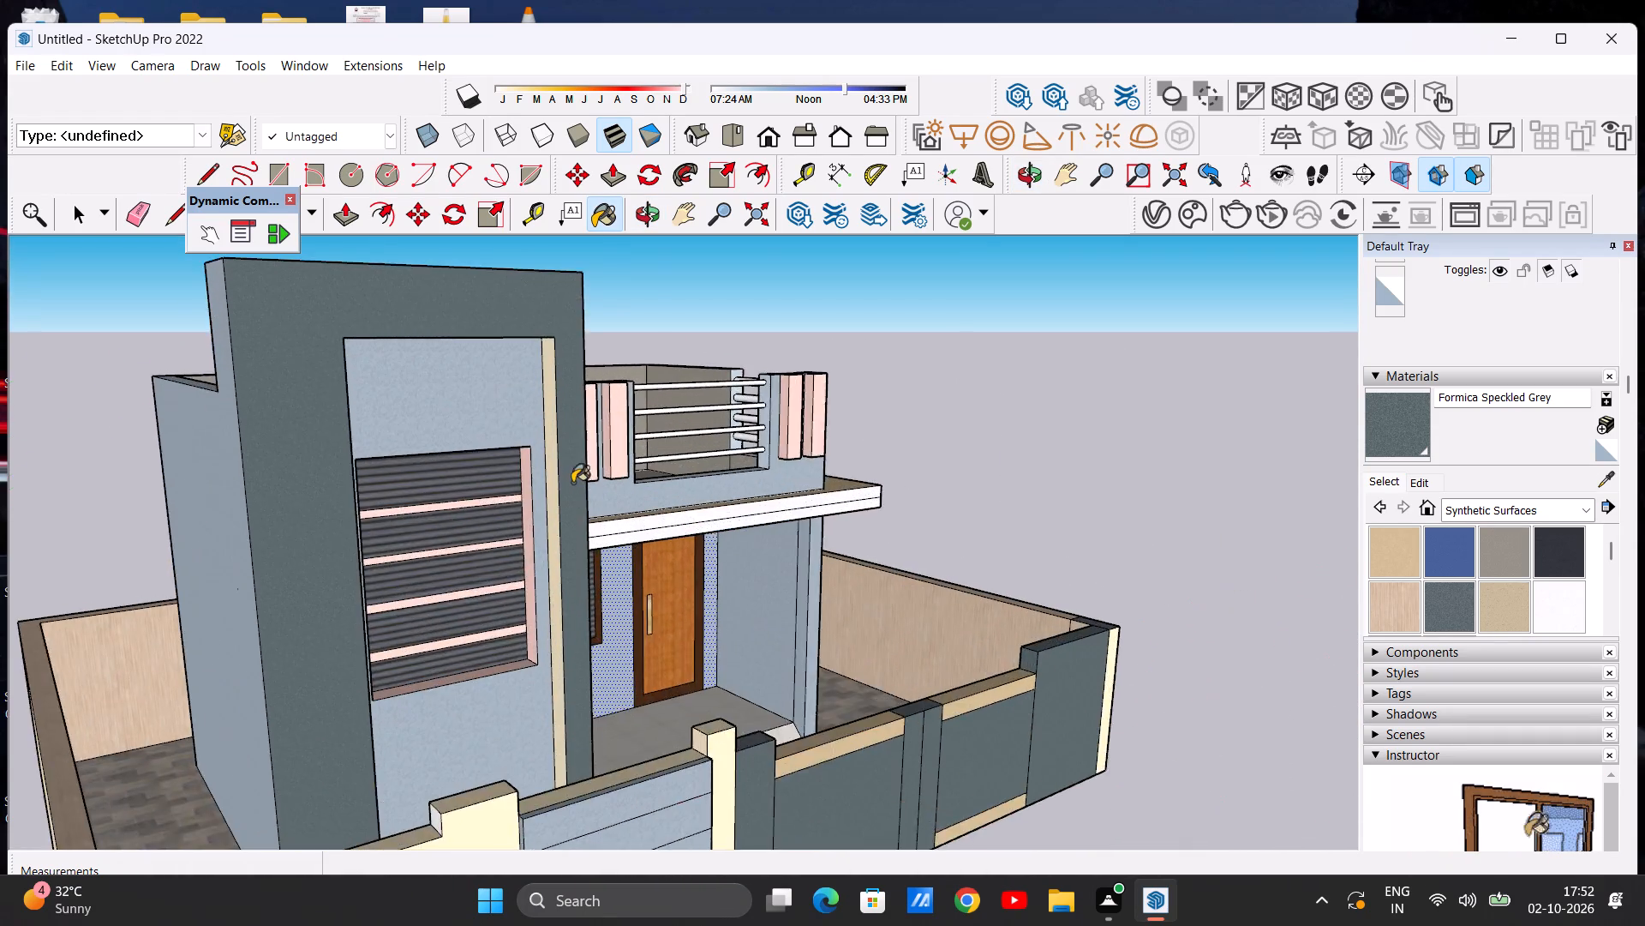
scroll(572, 483, "up", 6)
left_click(546, 488)
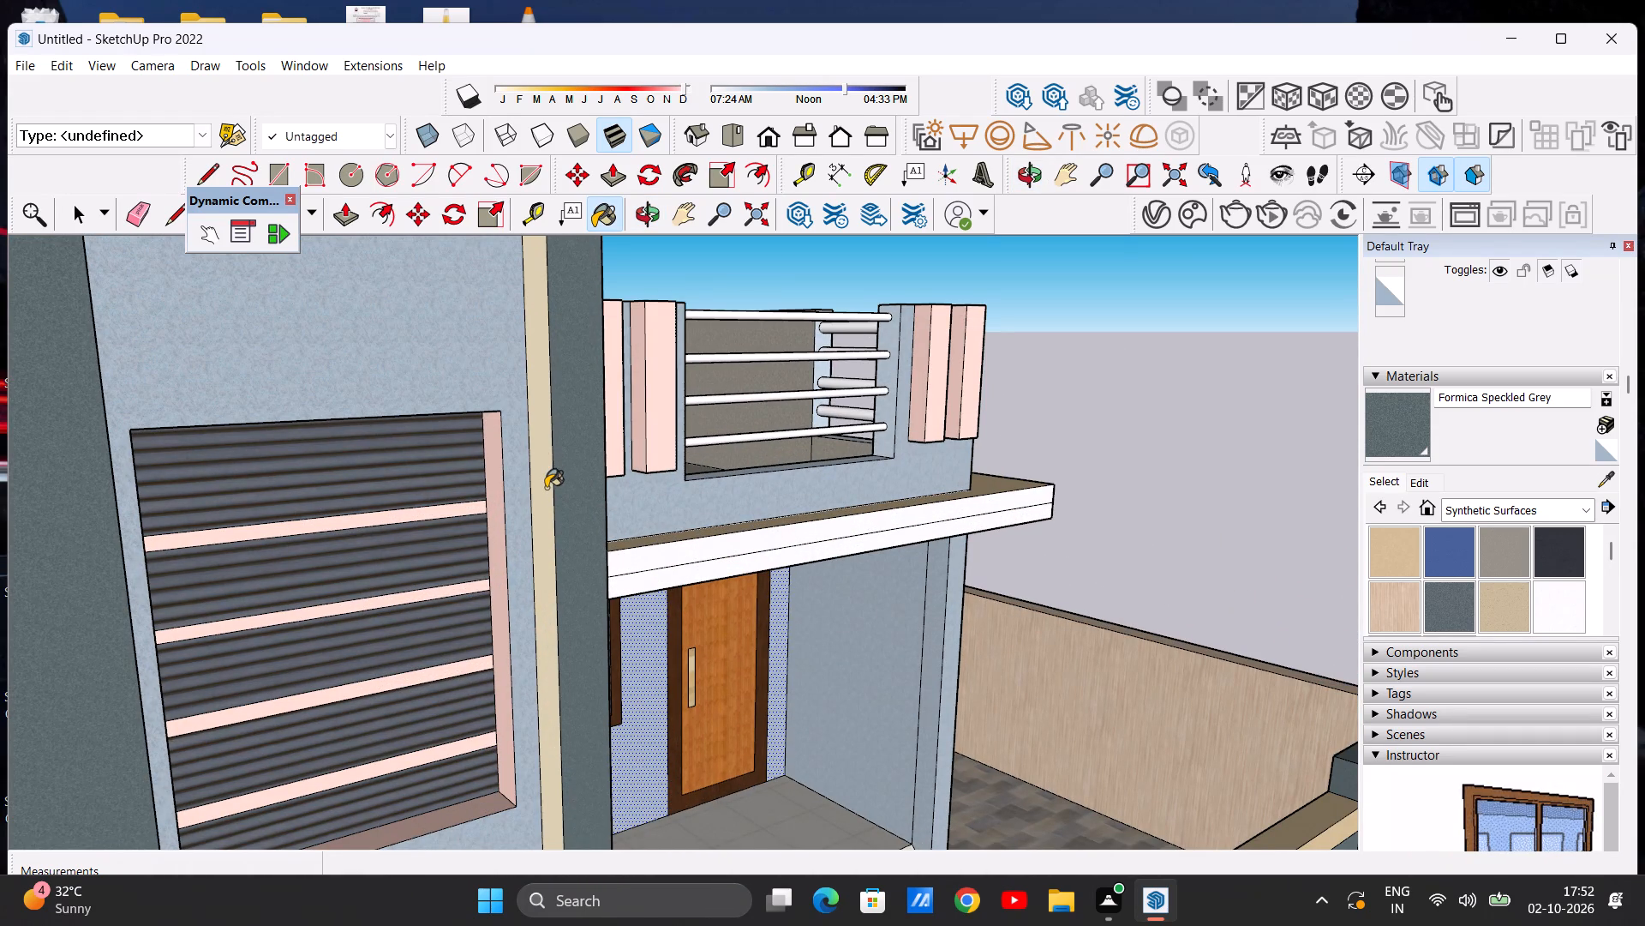
scroll(441, 500, "down", 12)
scroll(472, 511, "up", 5)
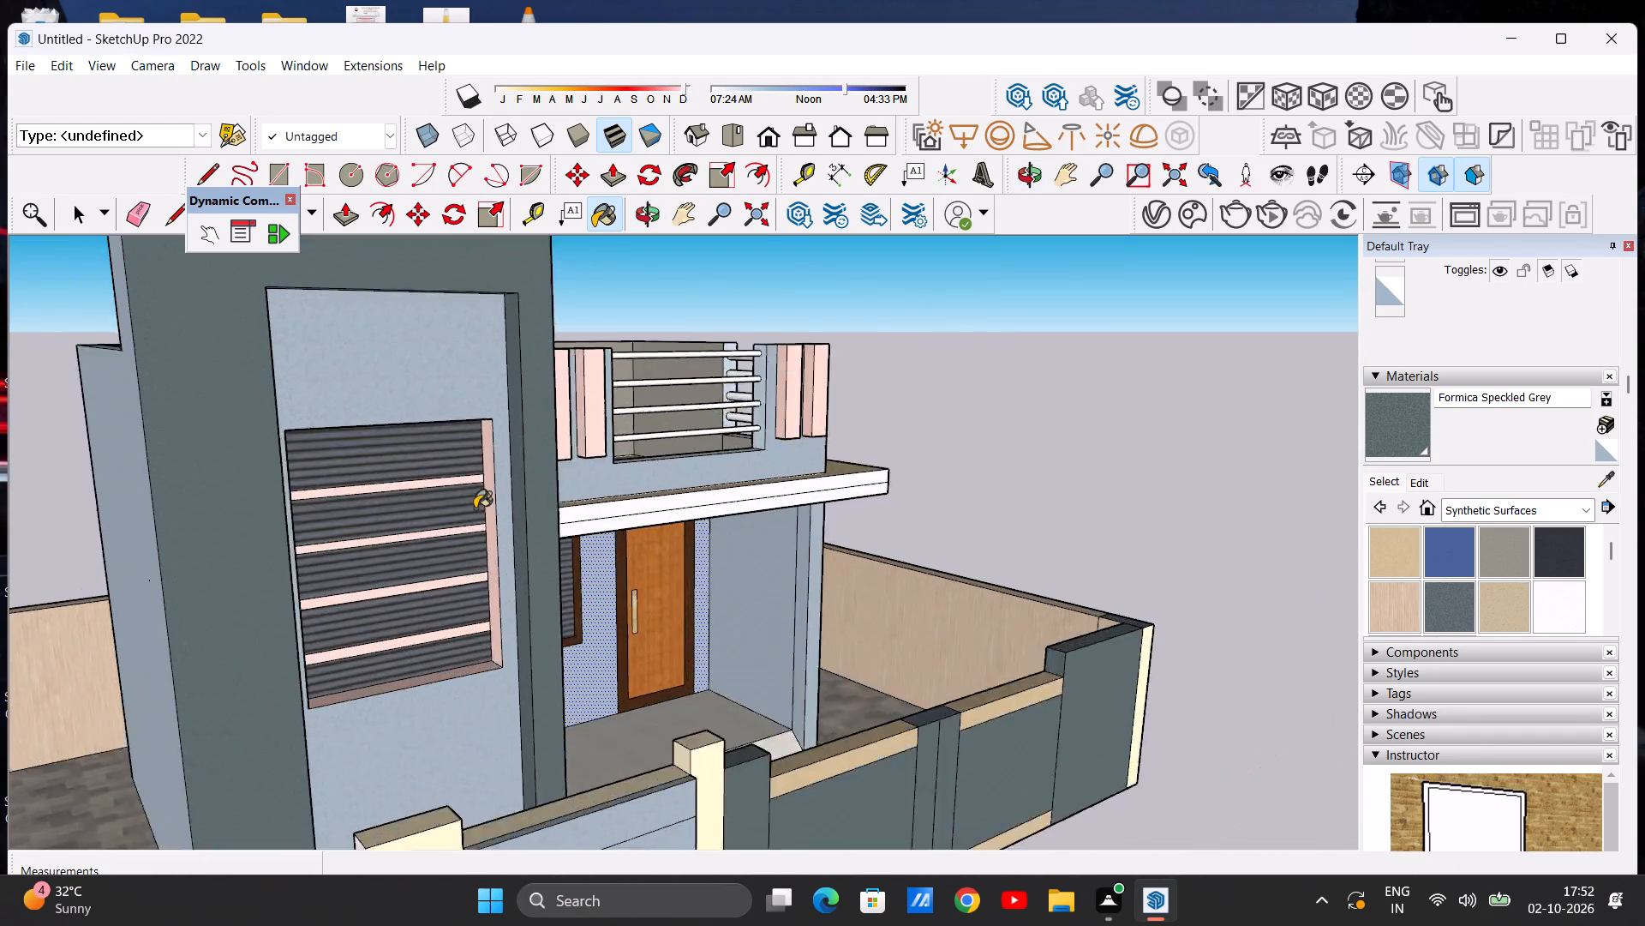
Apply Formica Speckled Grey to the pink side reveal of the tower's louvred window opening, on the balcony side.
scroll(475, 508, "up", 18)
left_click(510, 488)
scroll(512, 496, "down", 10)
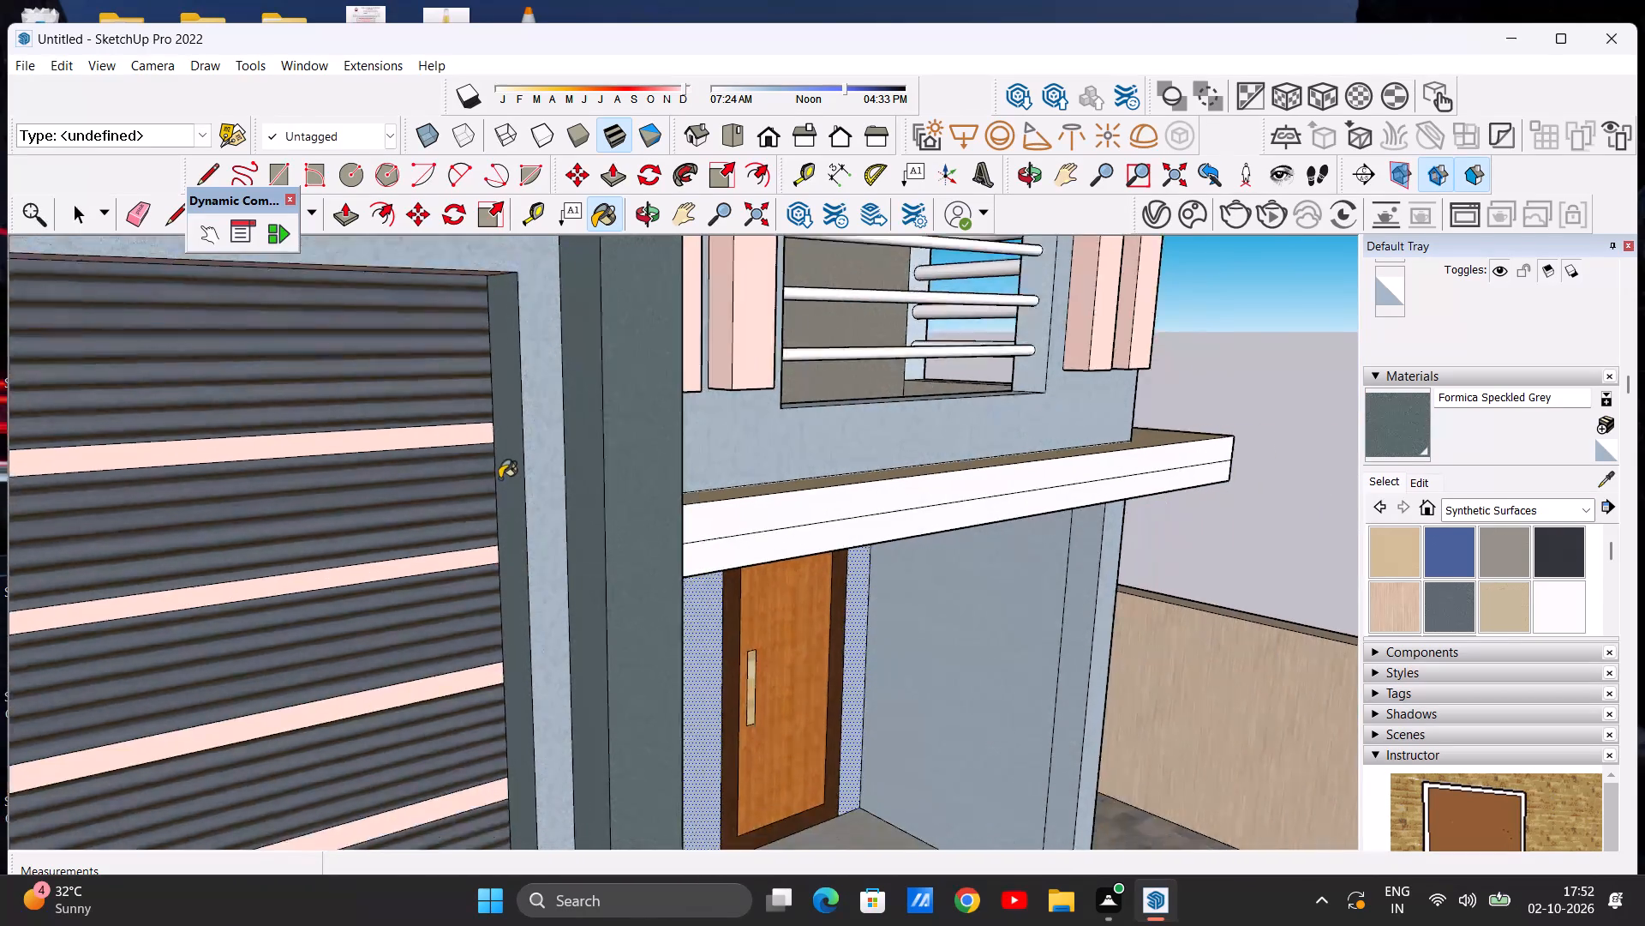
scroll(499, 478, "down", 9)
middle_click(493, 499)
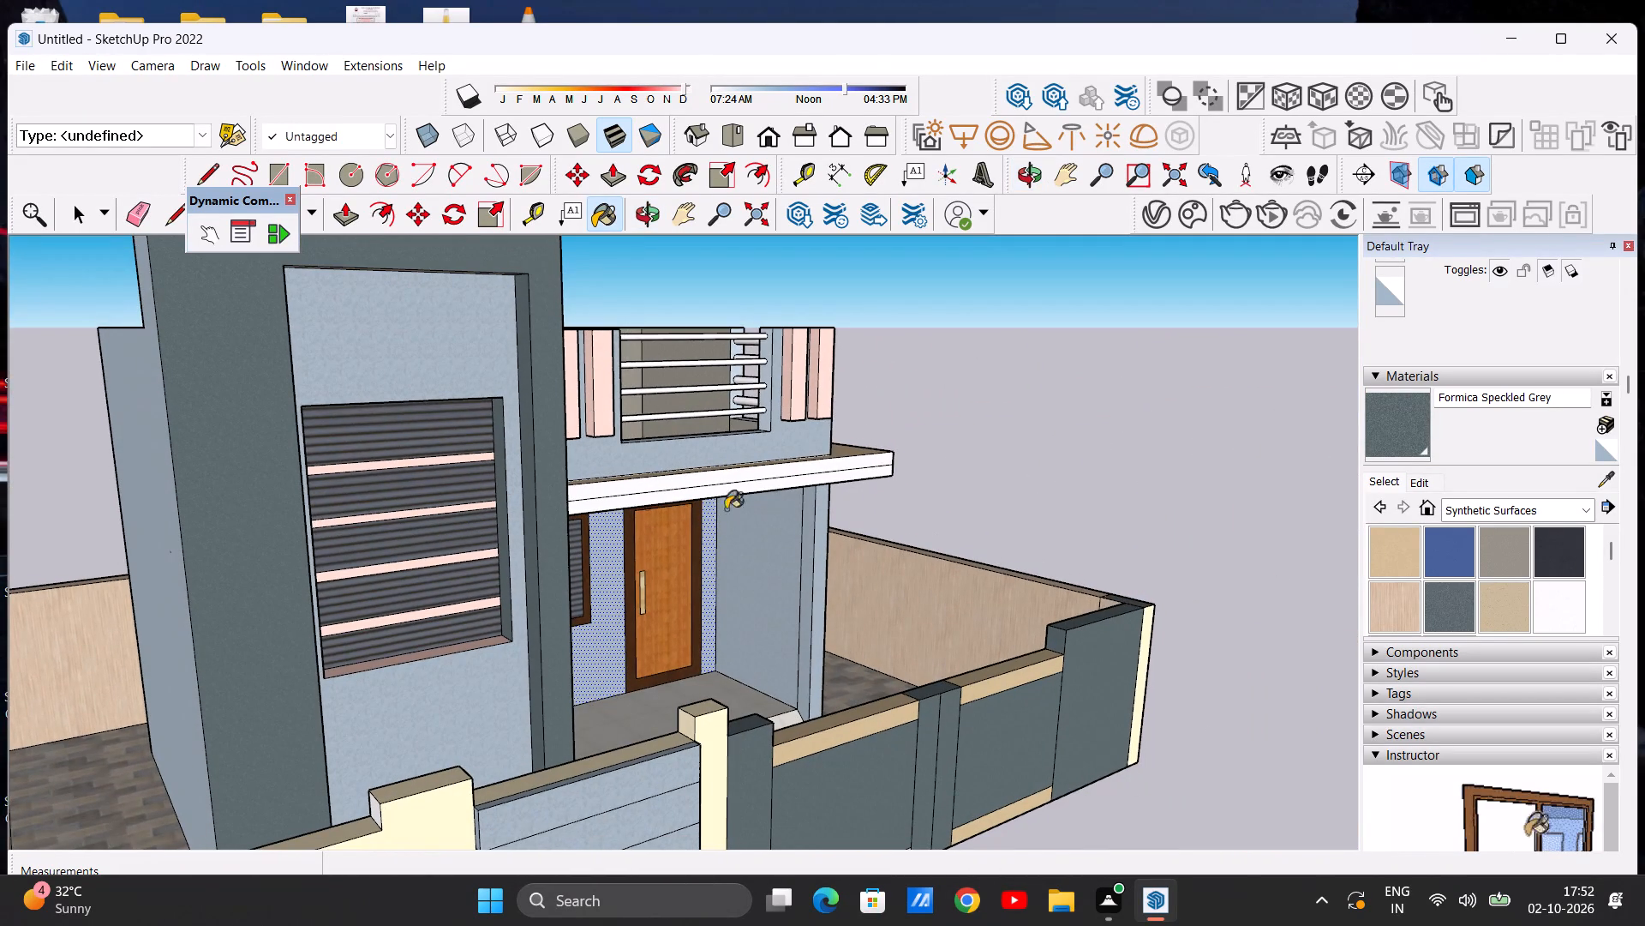
Apply Formica Speckled Grey to the beige underside at the top of the tower frame's recess.
scroll(550, 342, "up", 3)
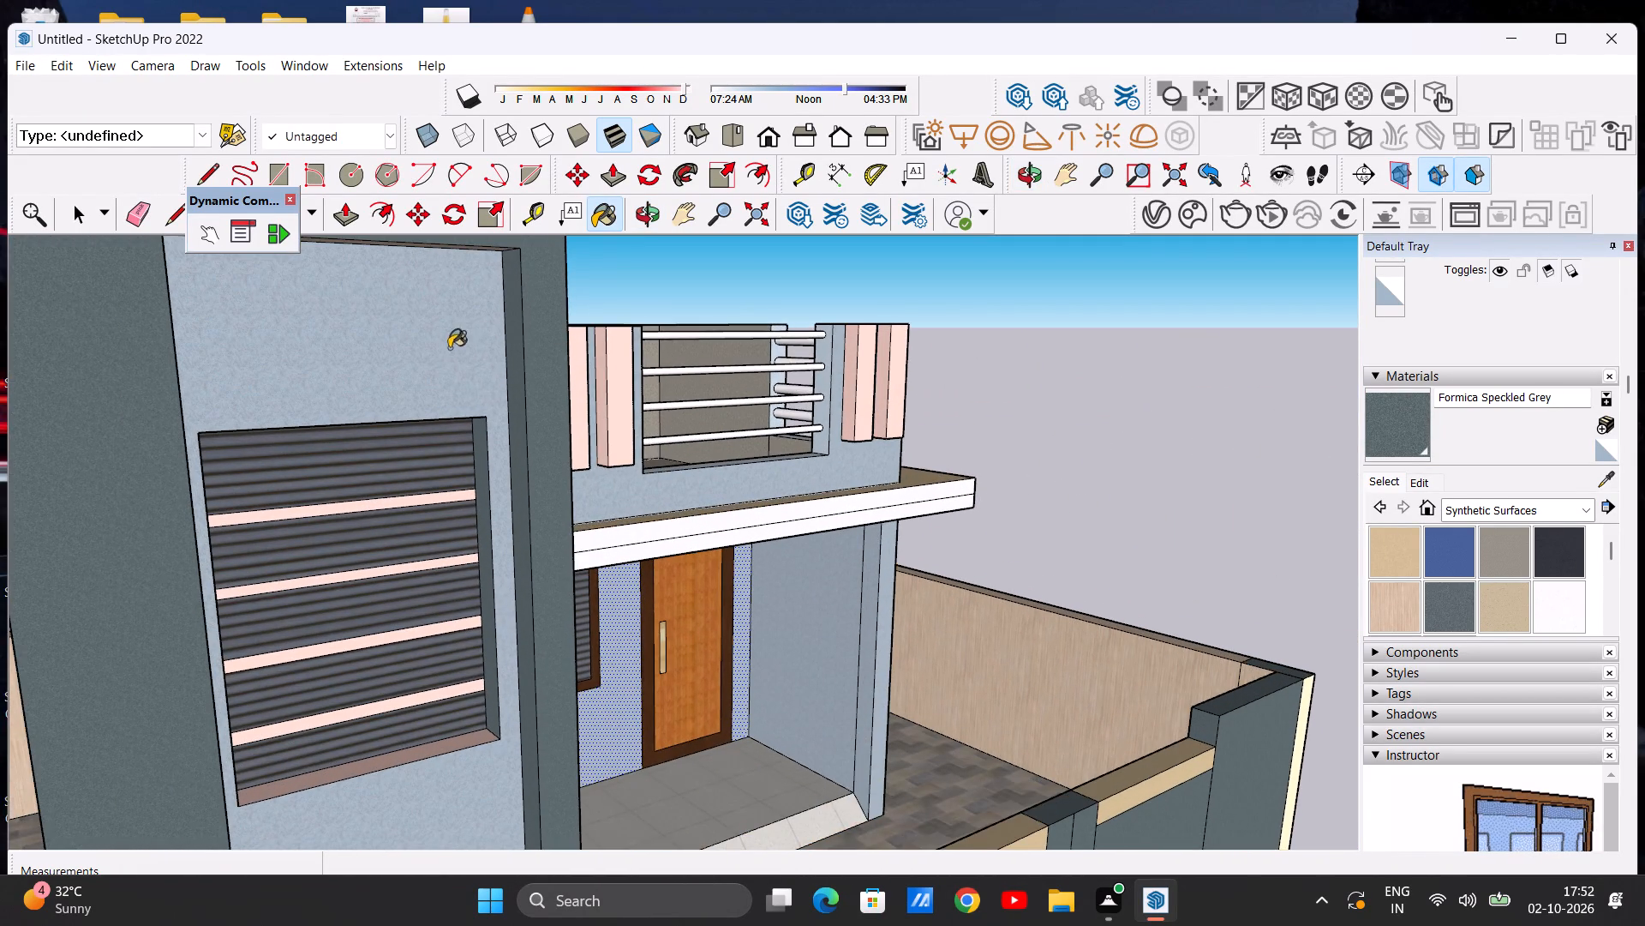
middle_click_drag(462, 414, 460, 406)
scroll(464, 432, "down", 7)
middle_click_drag(458, 404, 415, 314)
scroll(466, 310, "up", 4)
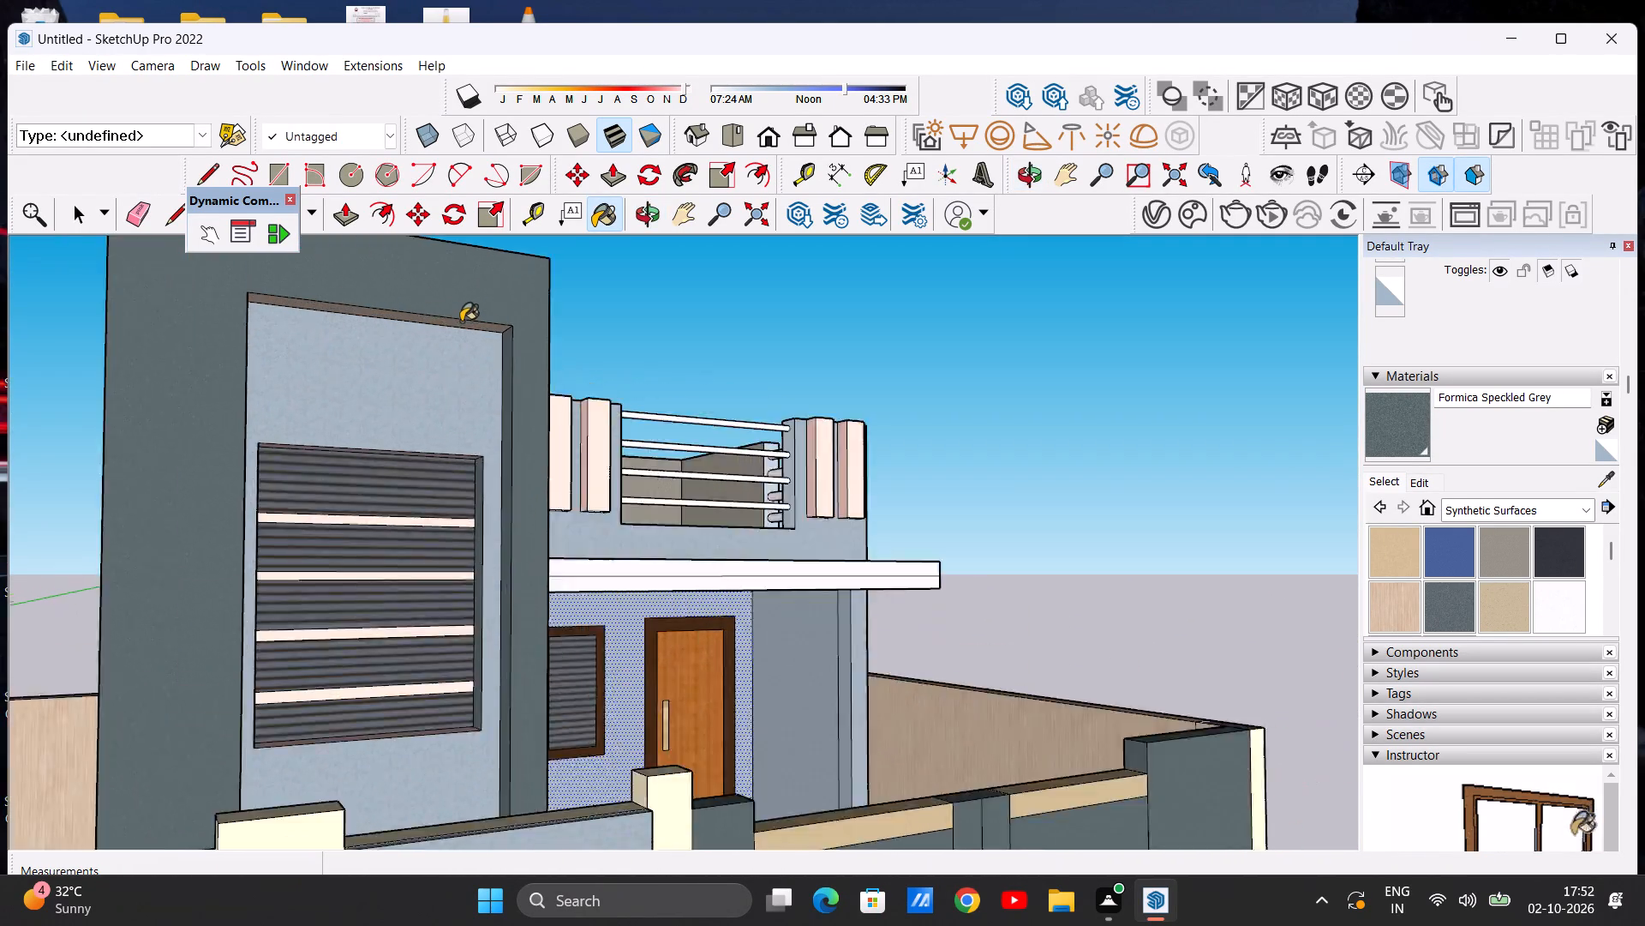
scroll(461, 322, "up", 4)
middle_click_drag(493, 484, 488, 361)
scroll(505, 307, "up", 3)
scroll(468, 444, "down", 6)
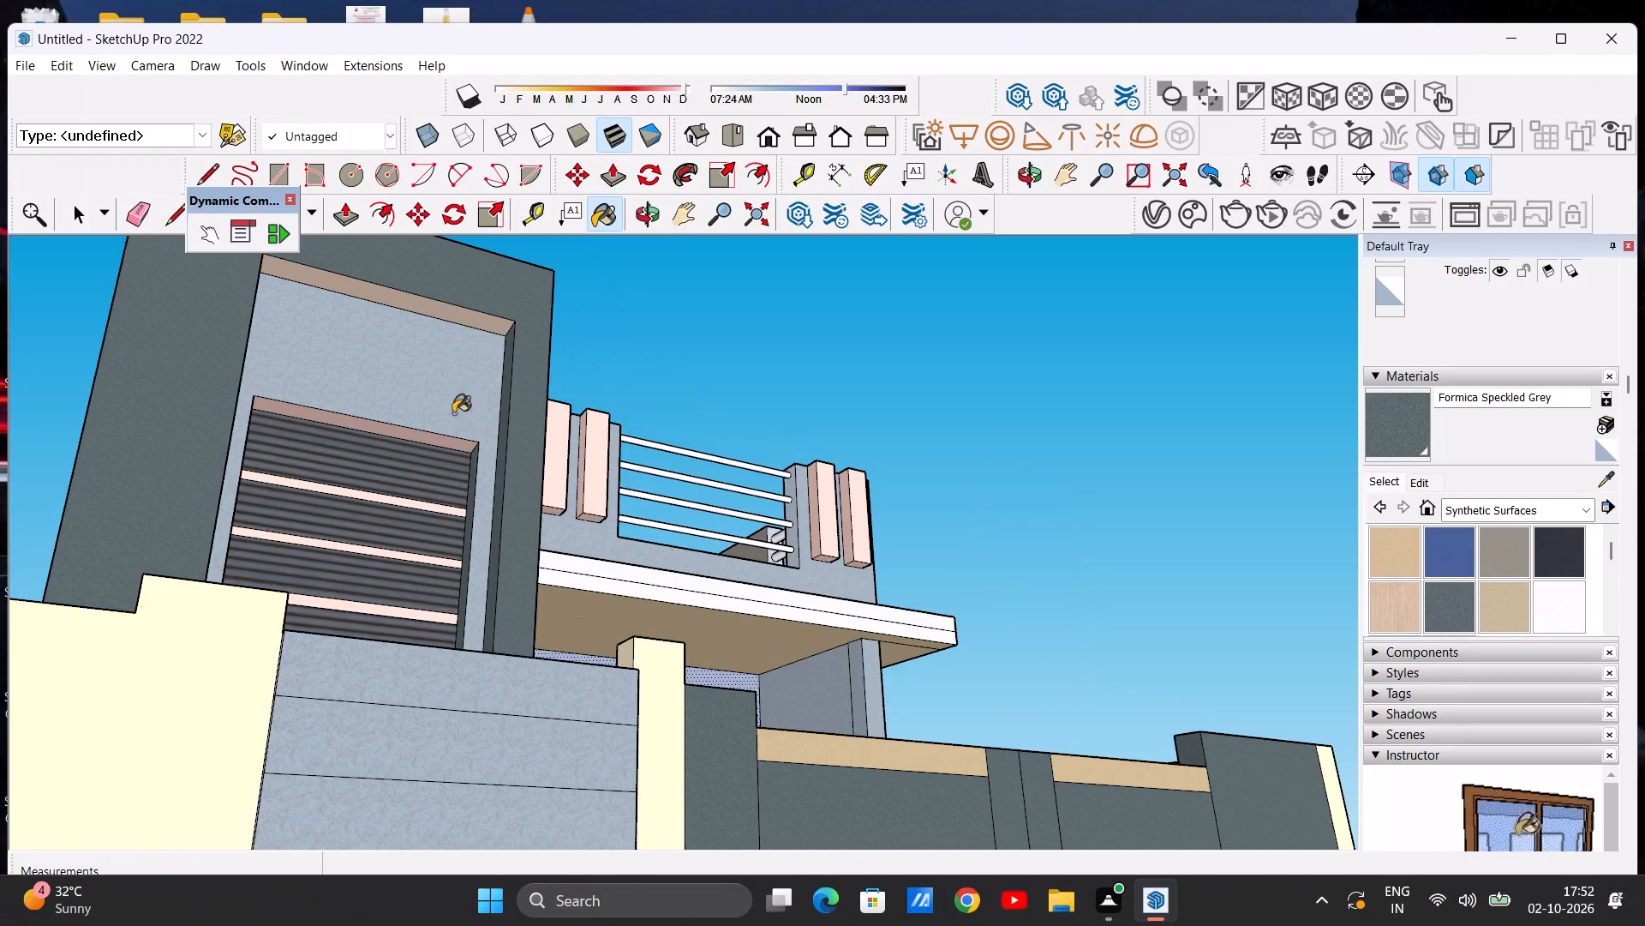
scroll(464, 293, "up", 12)
left_click(466, 334)
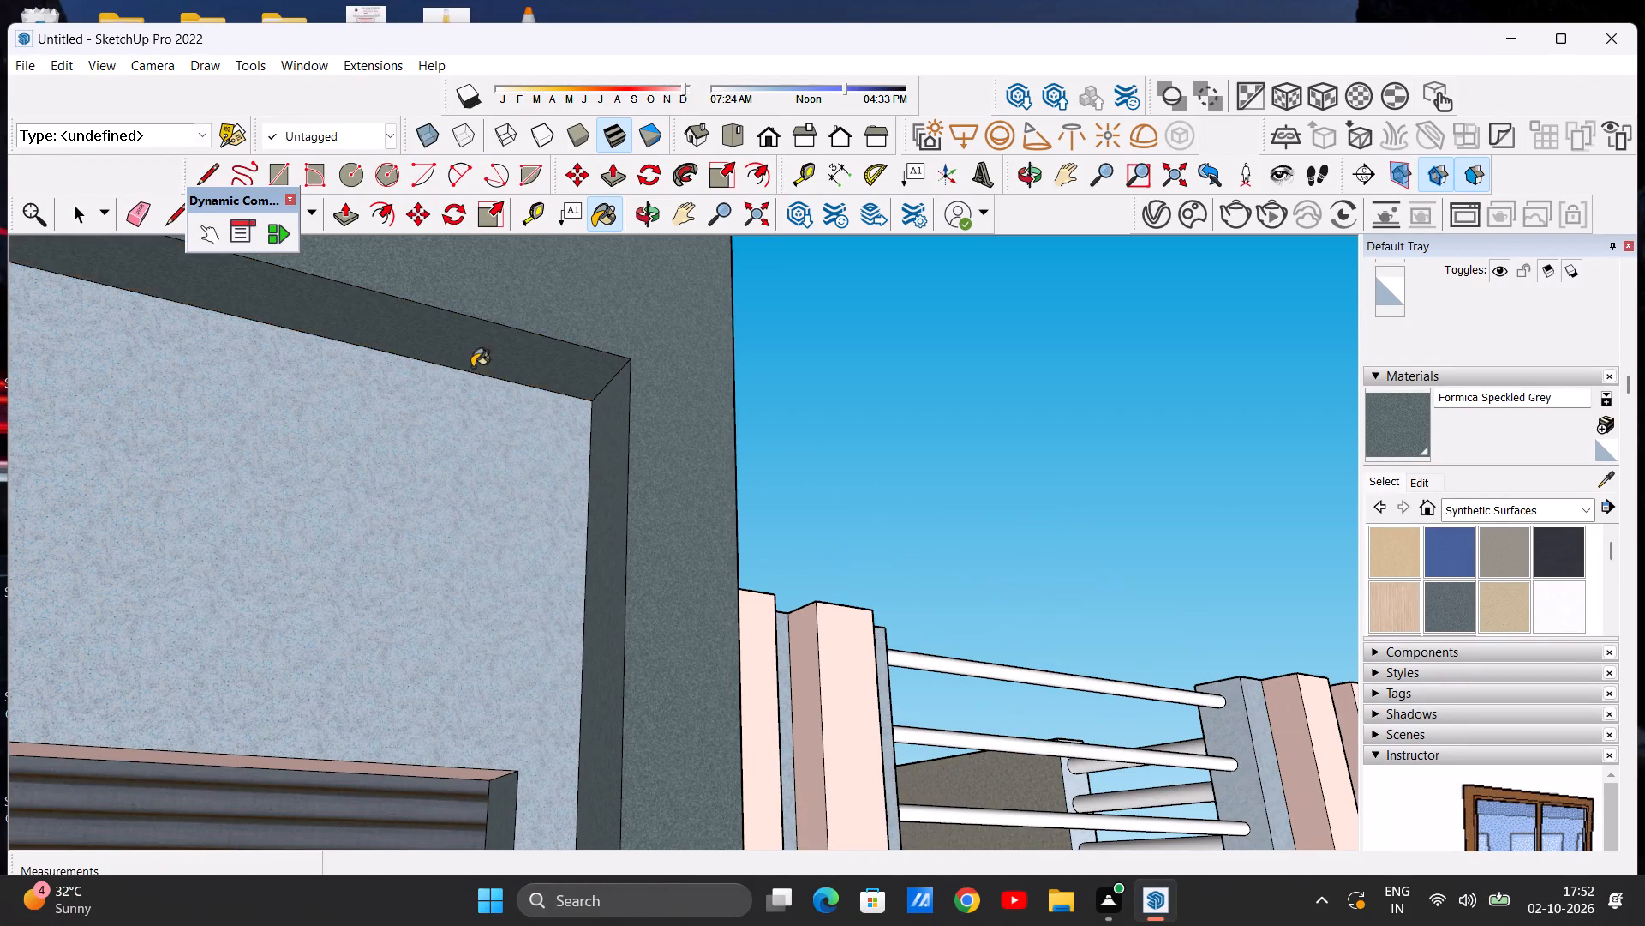
scroll(466, 466, "down", 6)
scroll(538, 450, "down", 10)
Apply Formica Speckled Grey to the beige inner side face of the tower frame's recess, on the side away from the balcony.
middle_click_drag(436, 432, 187, 465)
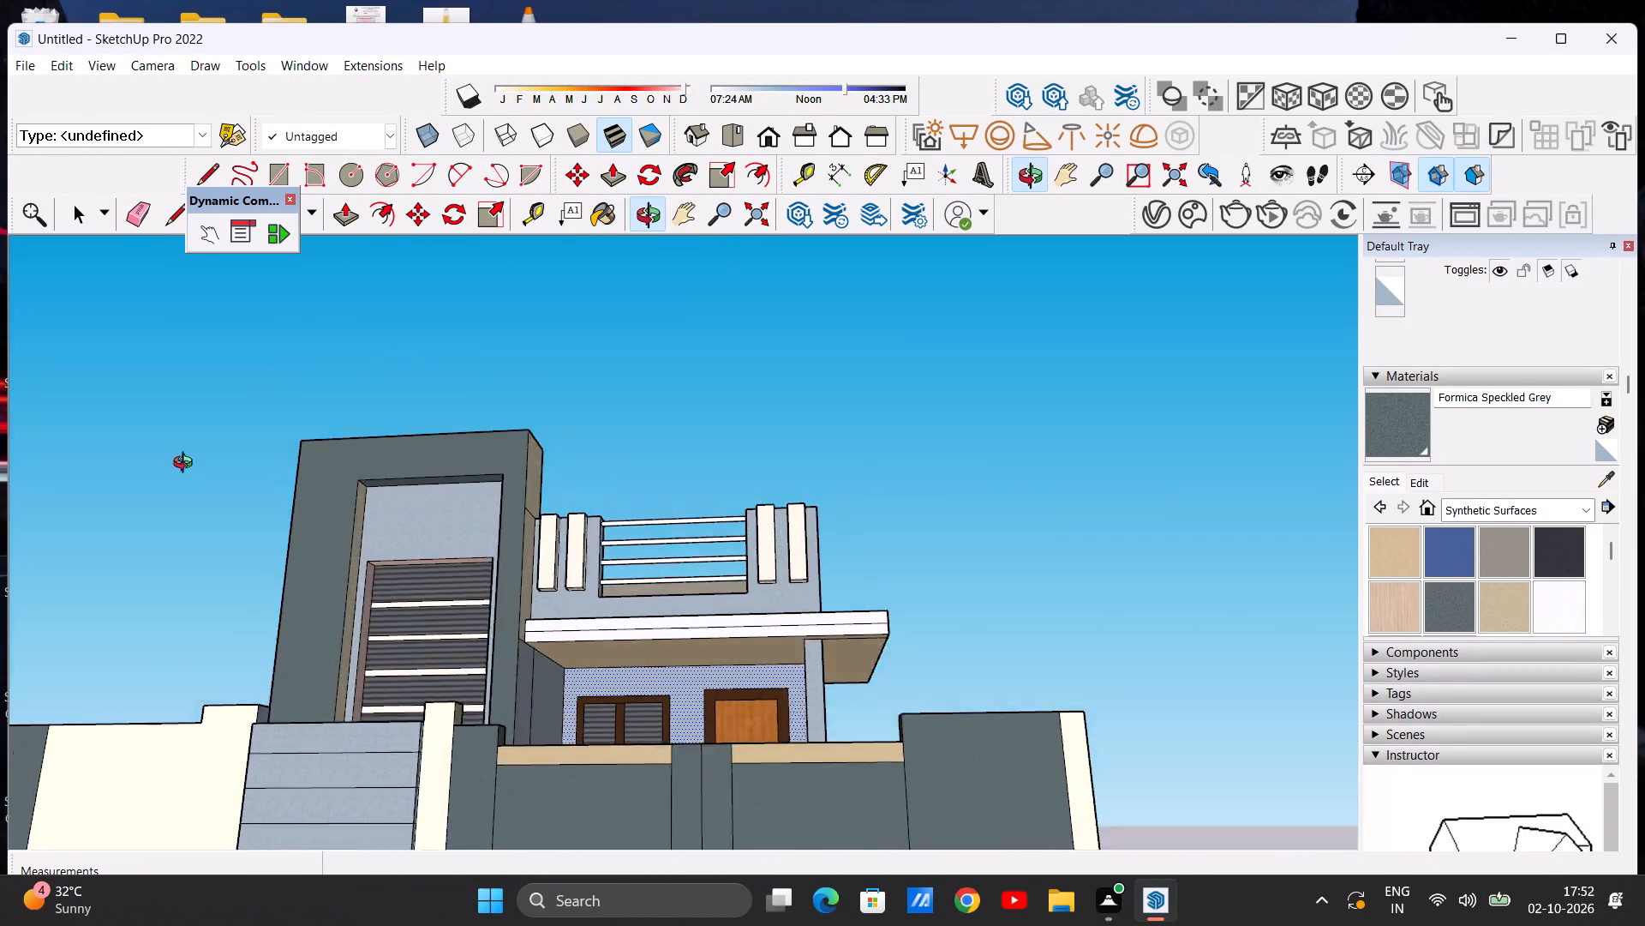
middle_click_drag(187, 465, 151, 610)
scroll(386, 520, "up", 13)
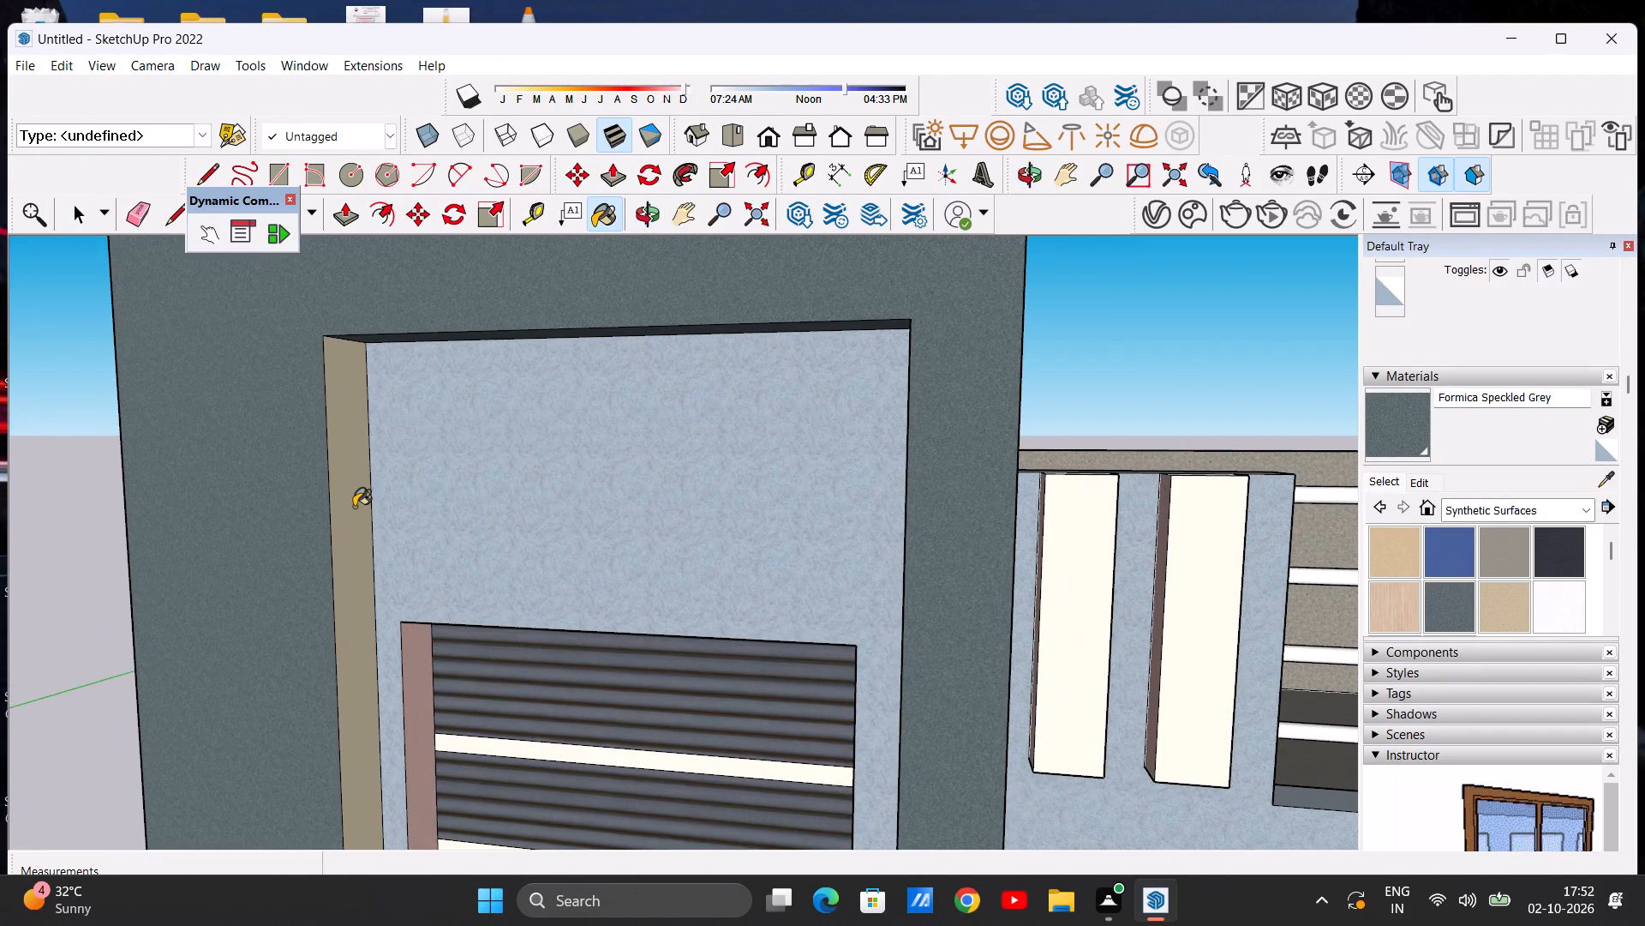
left_click(354, 507)
scroll(440, 518, "down", 18)
Apply Formica Speckled Grey to the upper and lower beige parts of the tower frame's outer side face beside the balcony.
middle_click_drag(481, 591, 530, 637)
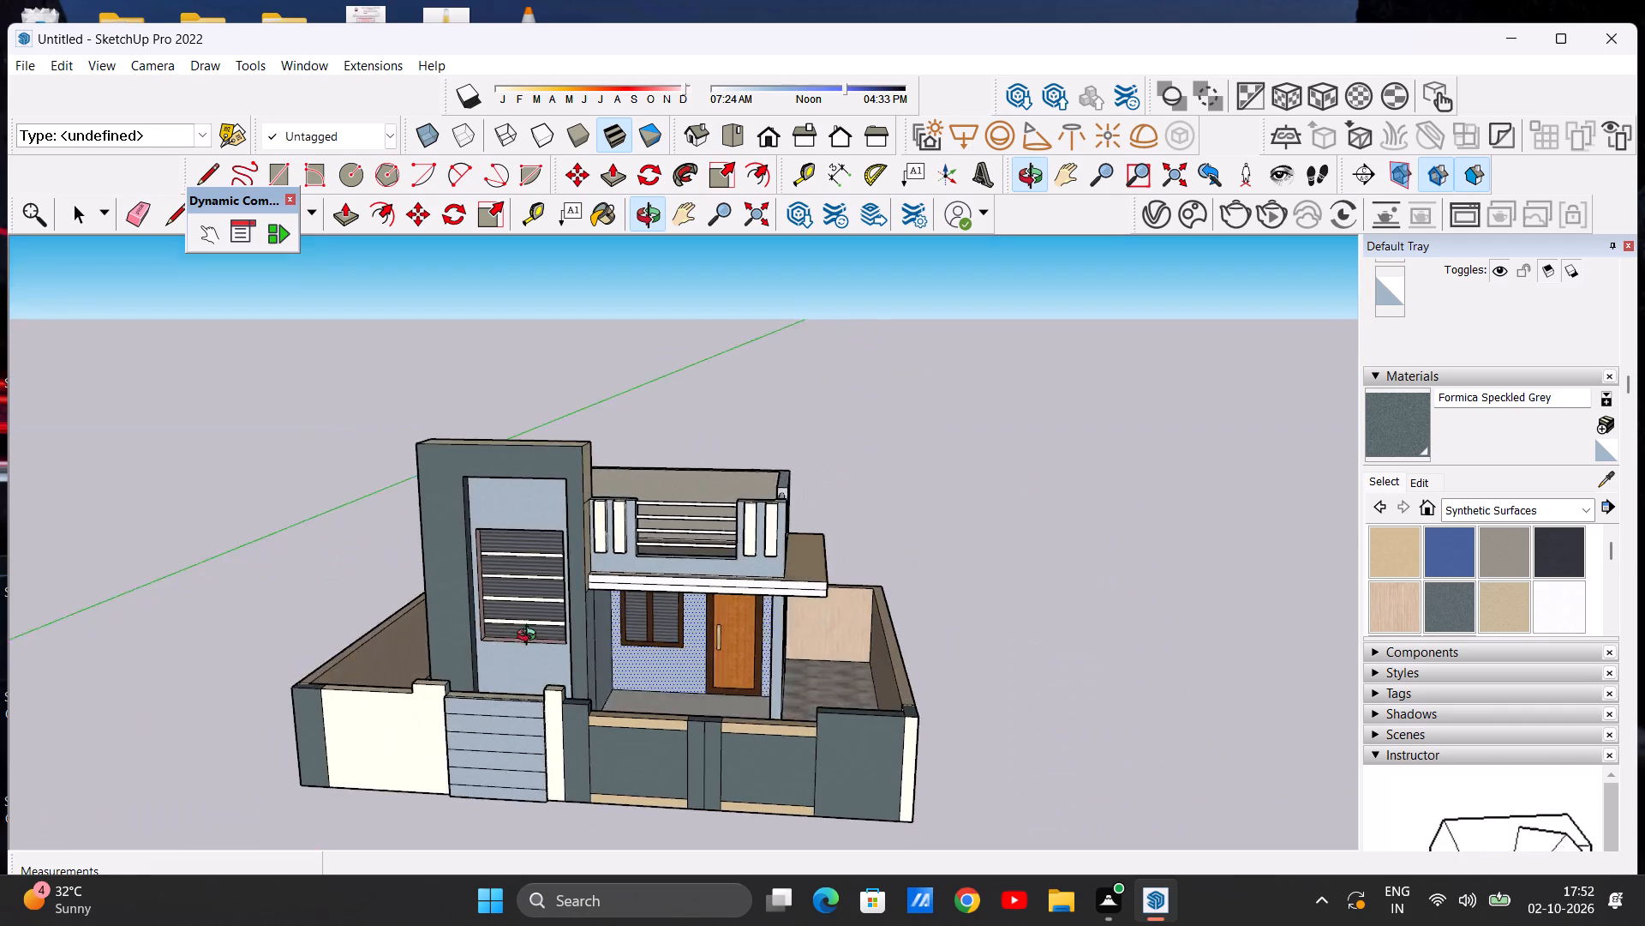
middle_click_drag(530, 637, 571, 544)
scroll(571, 544, "up", 1)
scroll(638, 568, "up", 5)
middle_click_drag(619, 545, 555, 556)
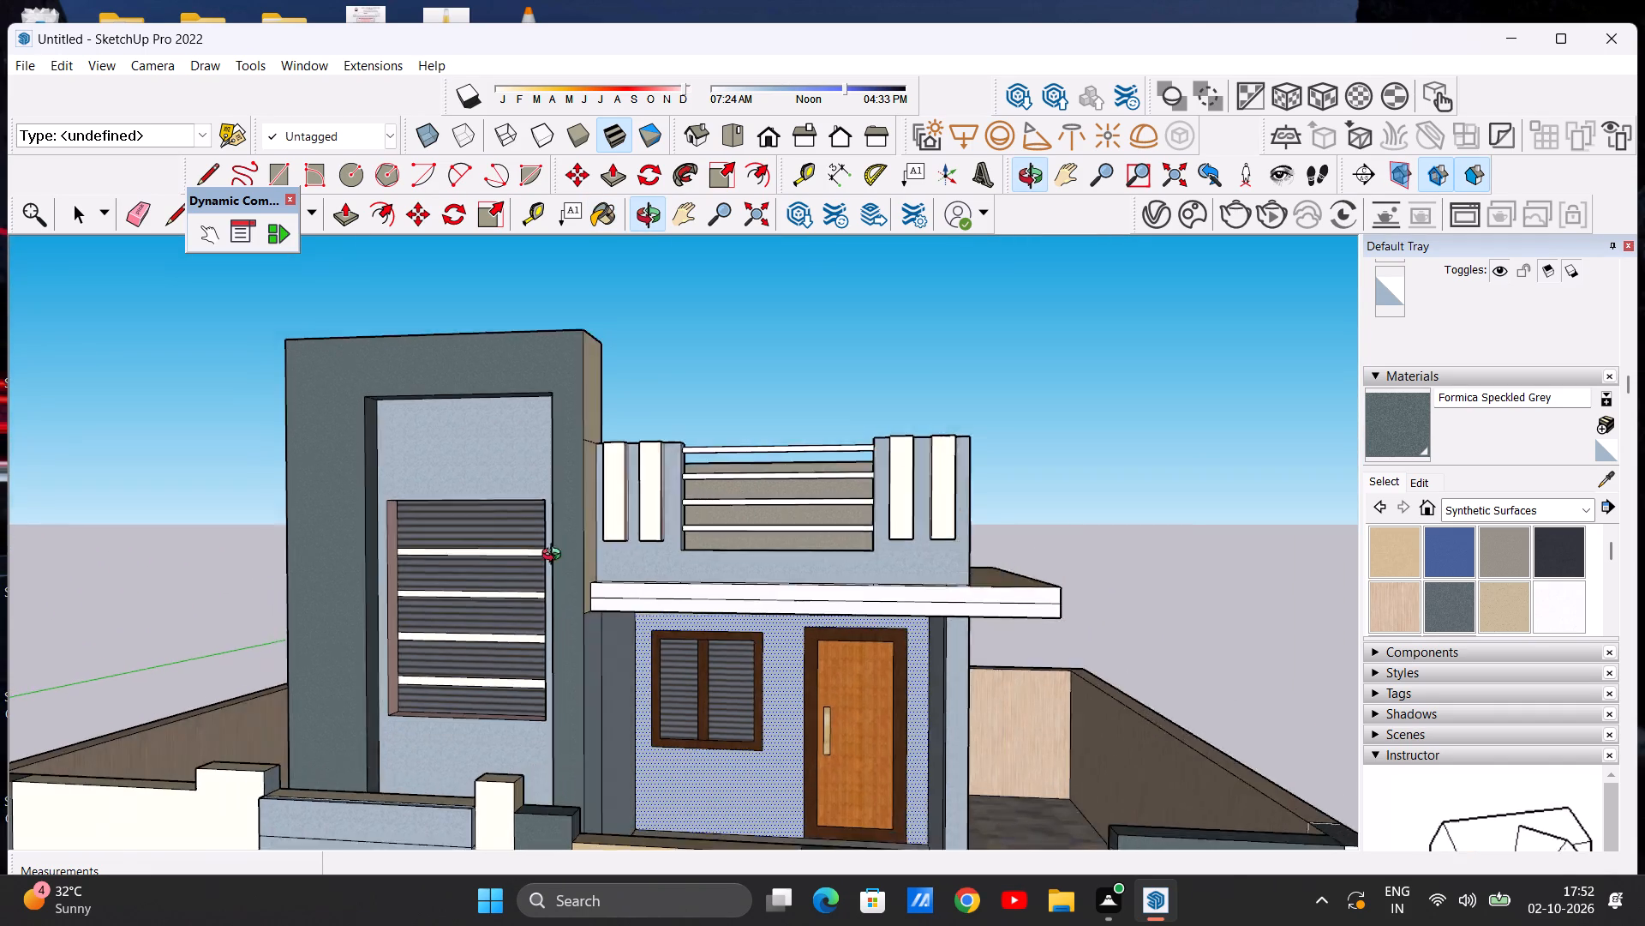
middle_click_drag(555, 556, 449, 665)
scroll(584, 442, "up", 7)
left_click(574, 430)
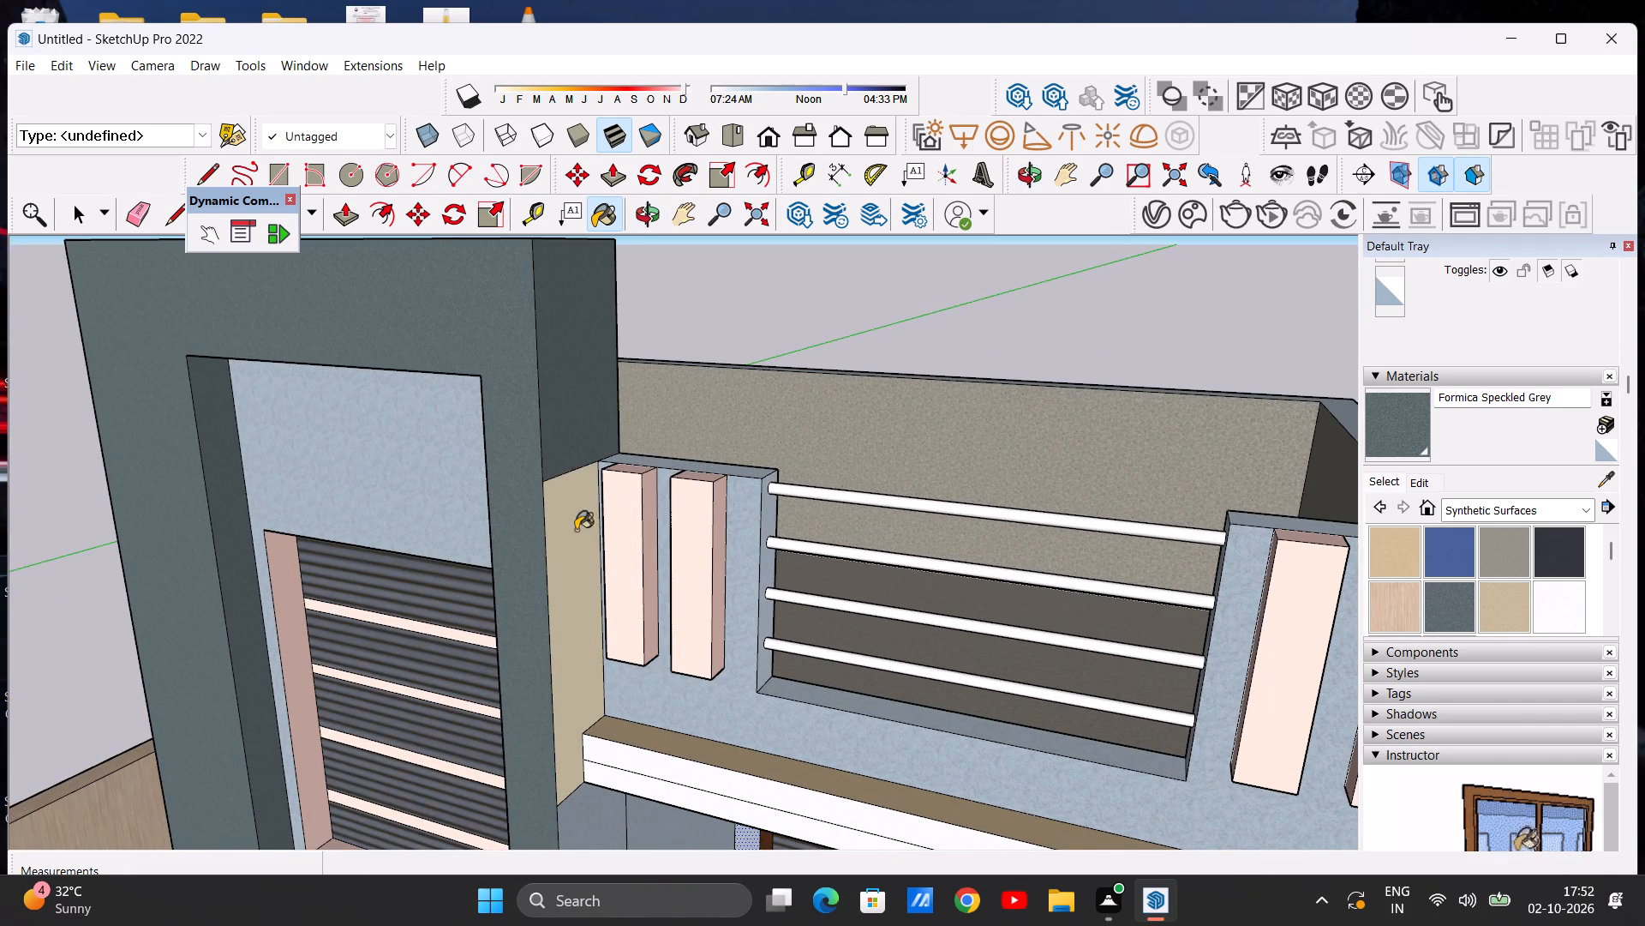
left_click(576, 541)
Apply Formica Speckled Grey to the beige top face of the tower frame.
scroll(566, 559, "down", 8)
middle_click_drag(523, 459, 553, 590)
scroll(537, 461, "up", 3)
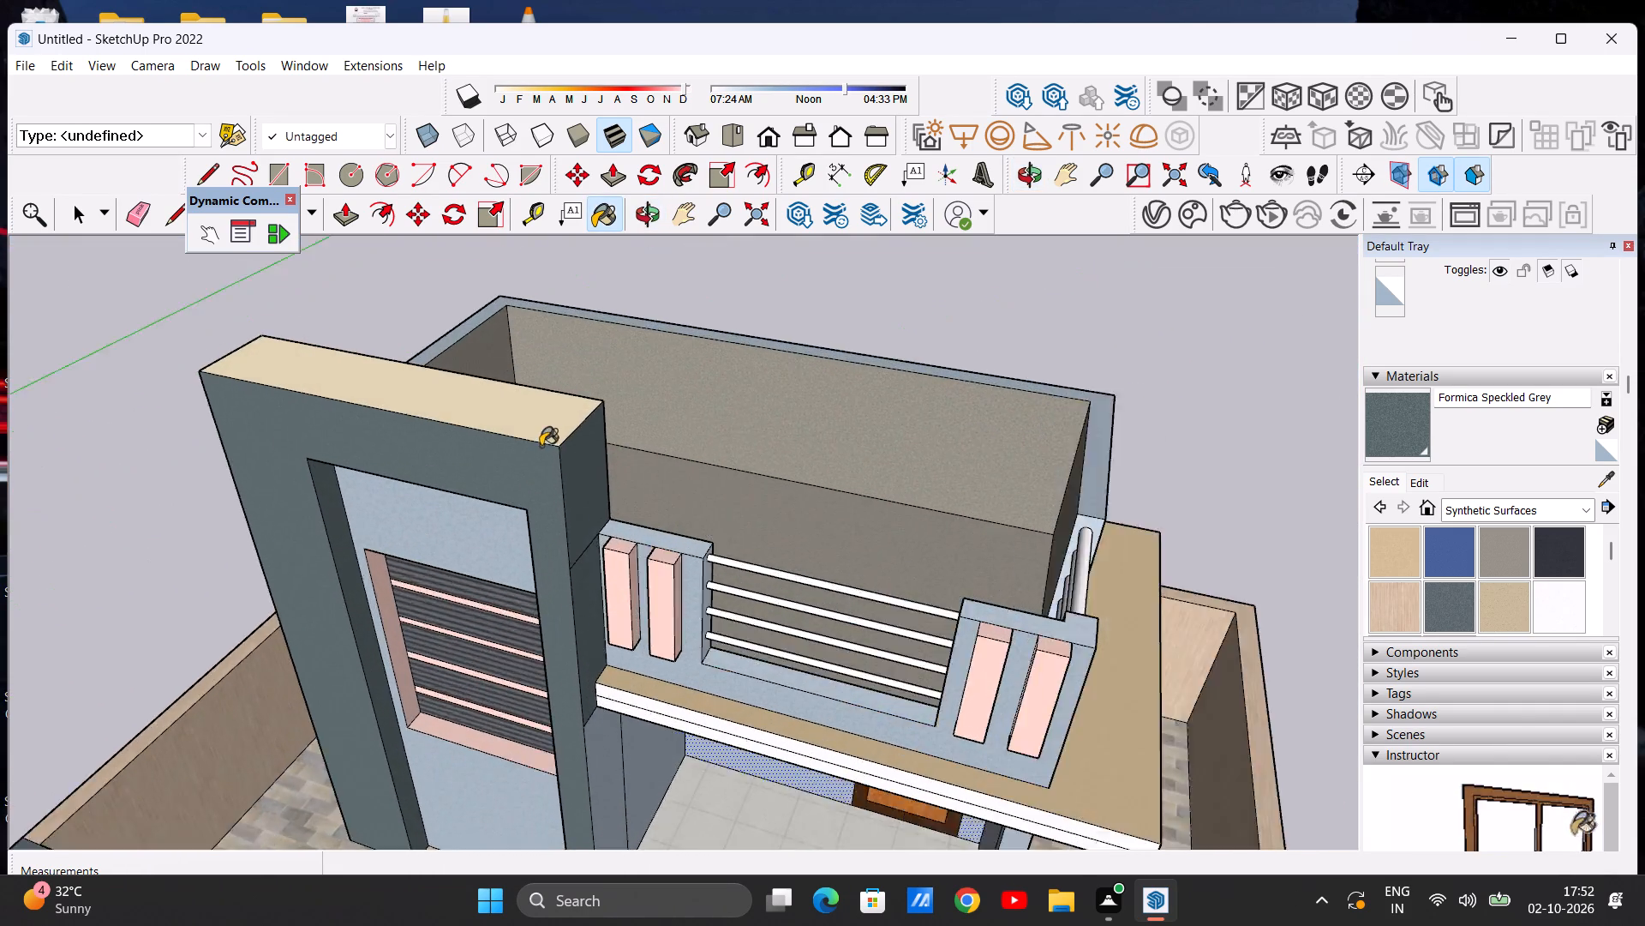
scroll(541, 446, "up", 4)
left_click(541, 419)
scroll(554, 466, "down", 13)
Apply Terrazzo Light Blue to the tower window opening's side reveal nearest the balcony.
middle_click_drag(303, 480, 649, 428)
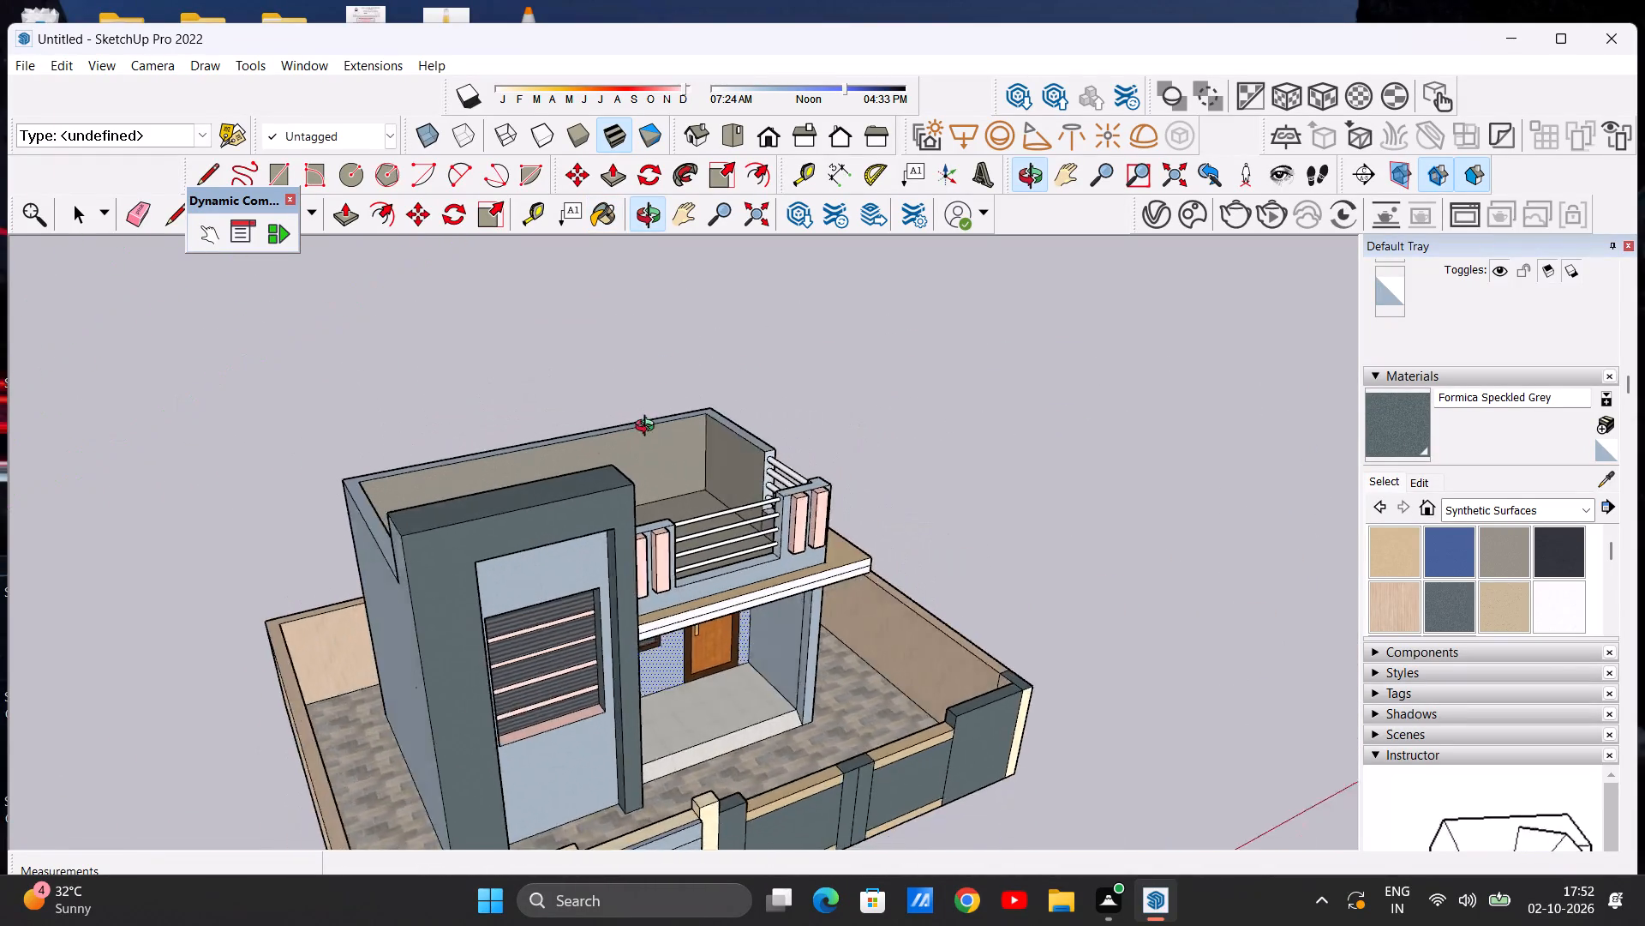
middle_click_drag(649, 428, 739, 414)
scroll(374, 491, "down", 4)
middle_click_drag(452, 587, 416, 519)
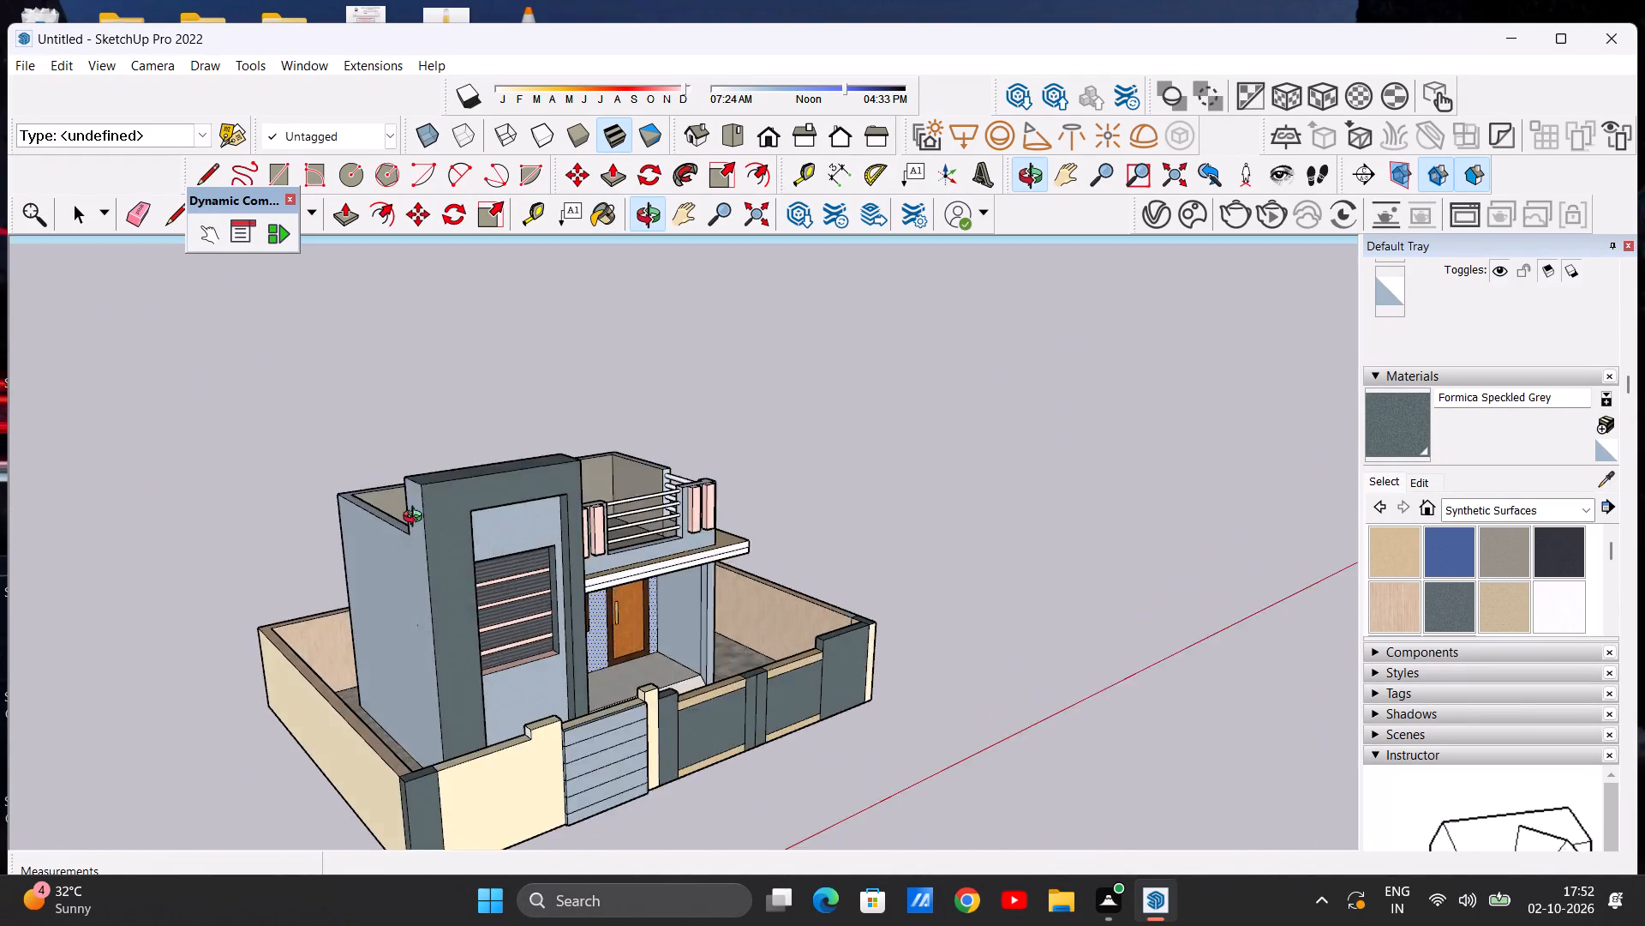
middle_click_drag(416, 519, 264, 499)
scroll(1406, 598, "down", 1)
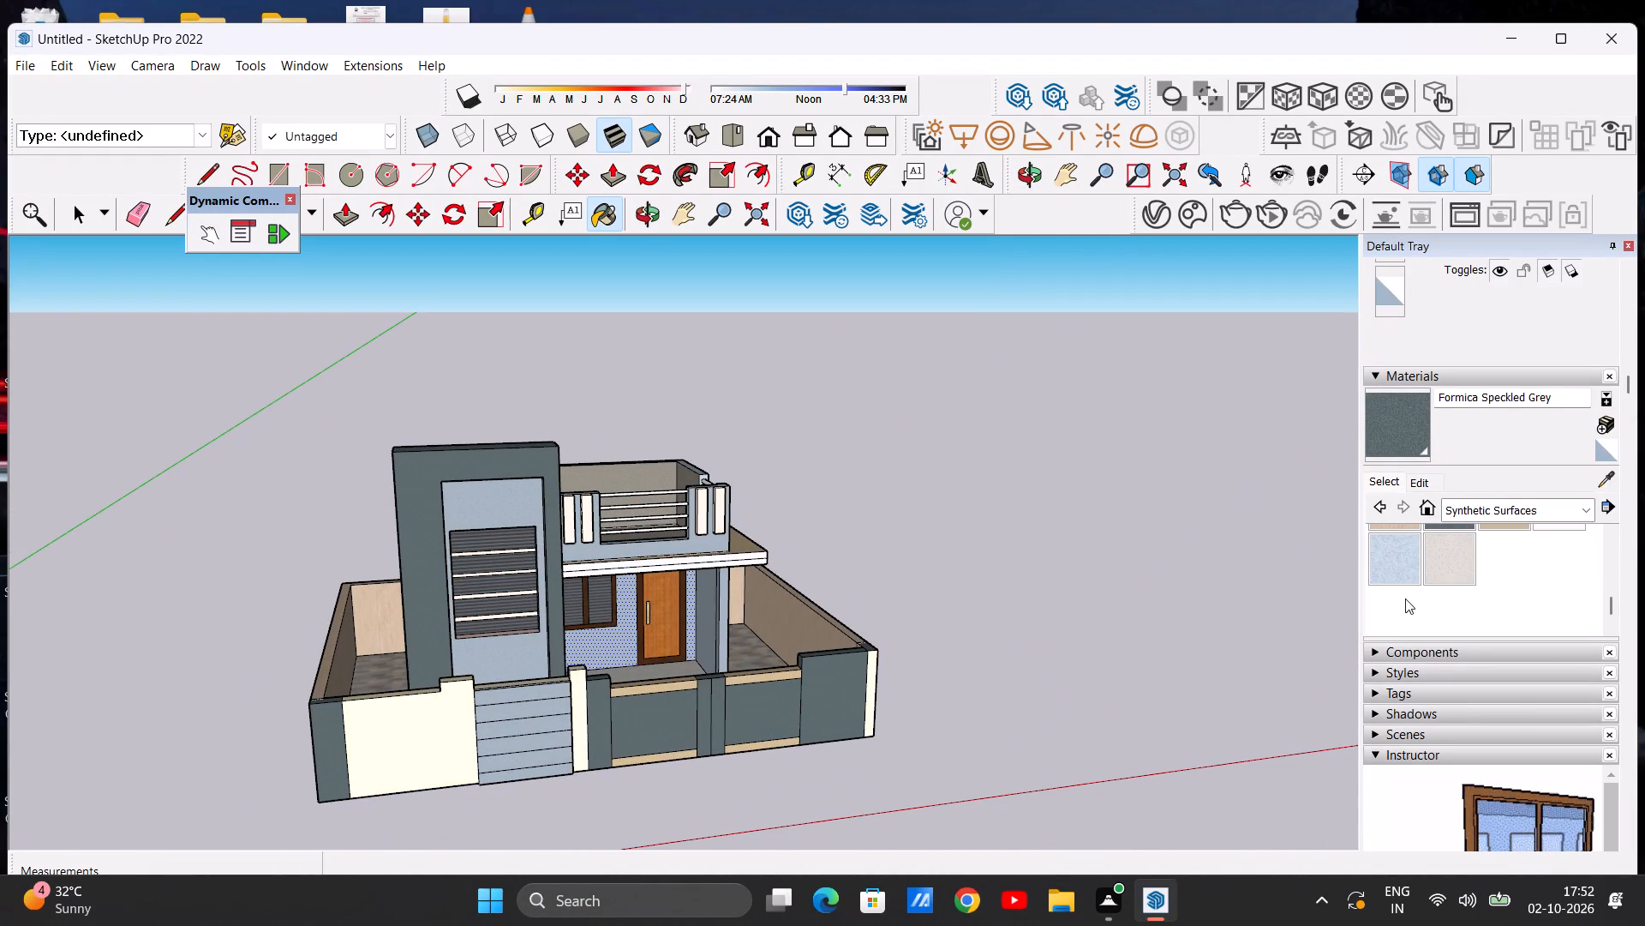
left_click(1391, 560)
scroll(446, 552, "up", 13)
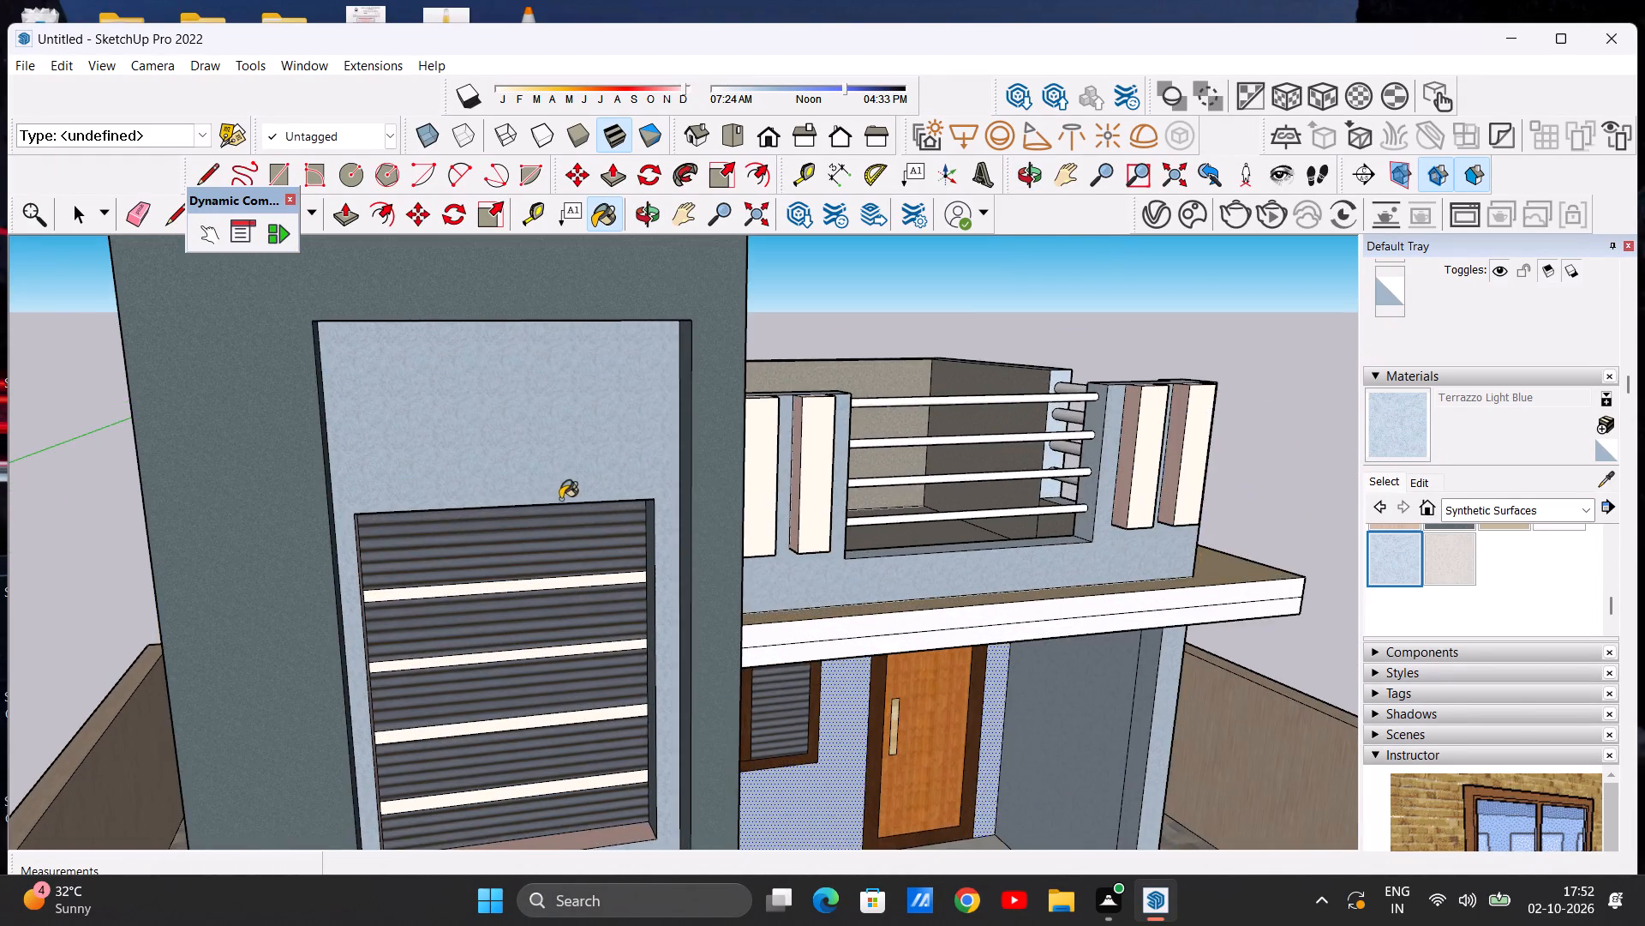
middle_click_drag(543, 495, 697, 466)
scroll(781, 447, "up", 5)
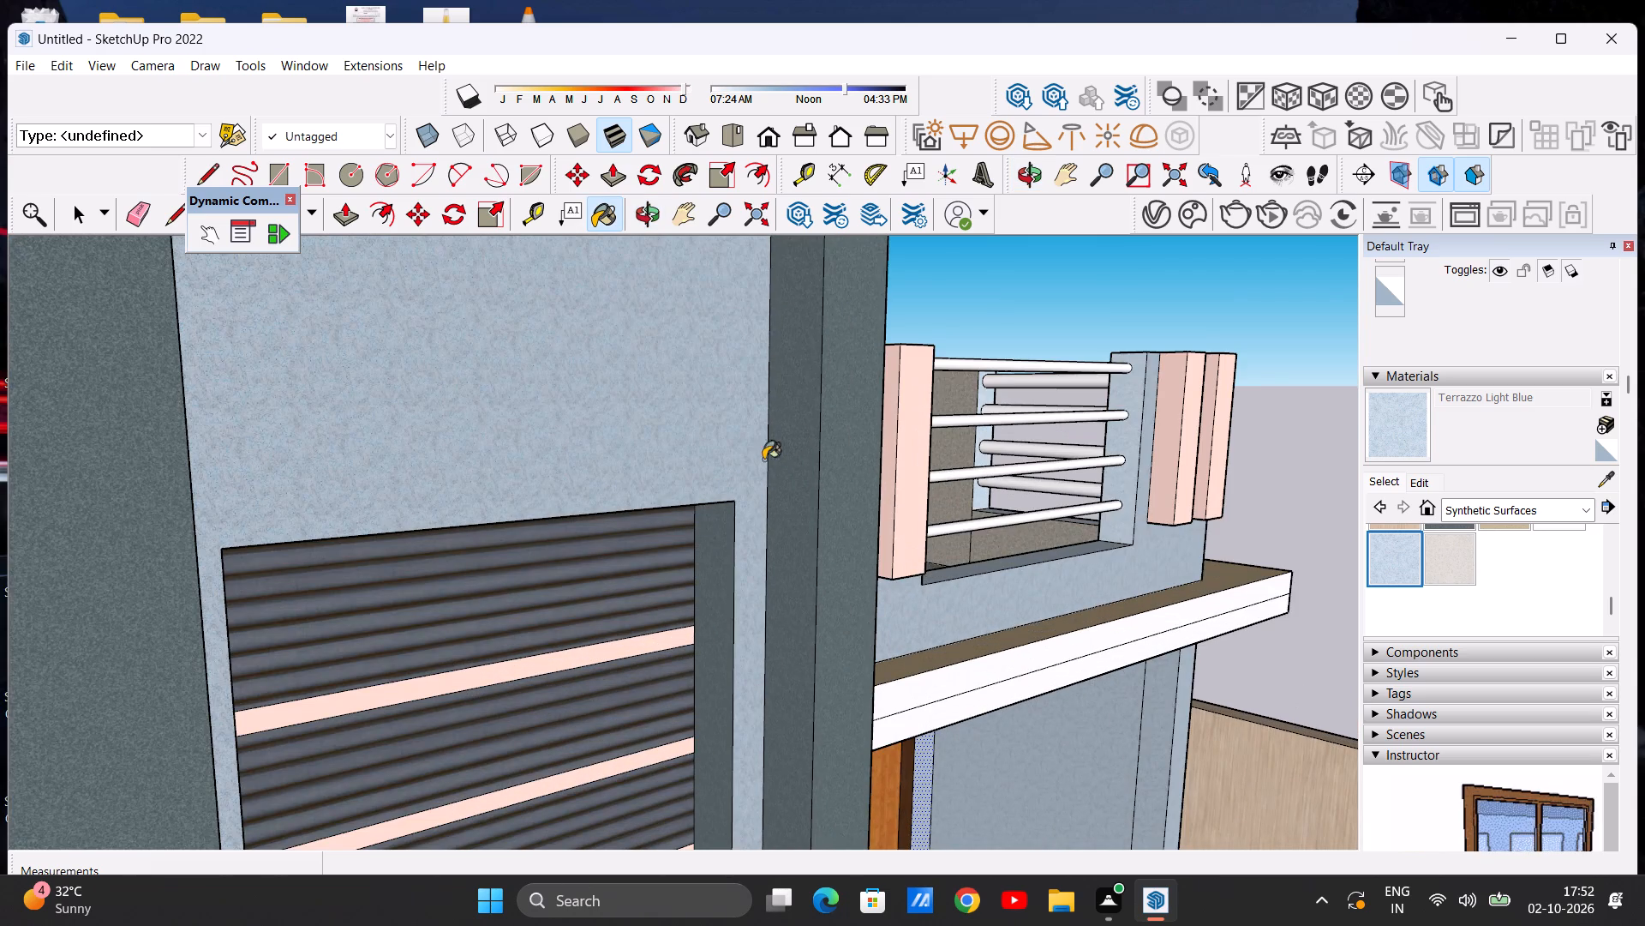
left_click(719, 632)
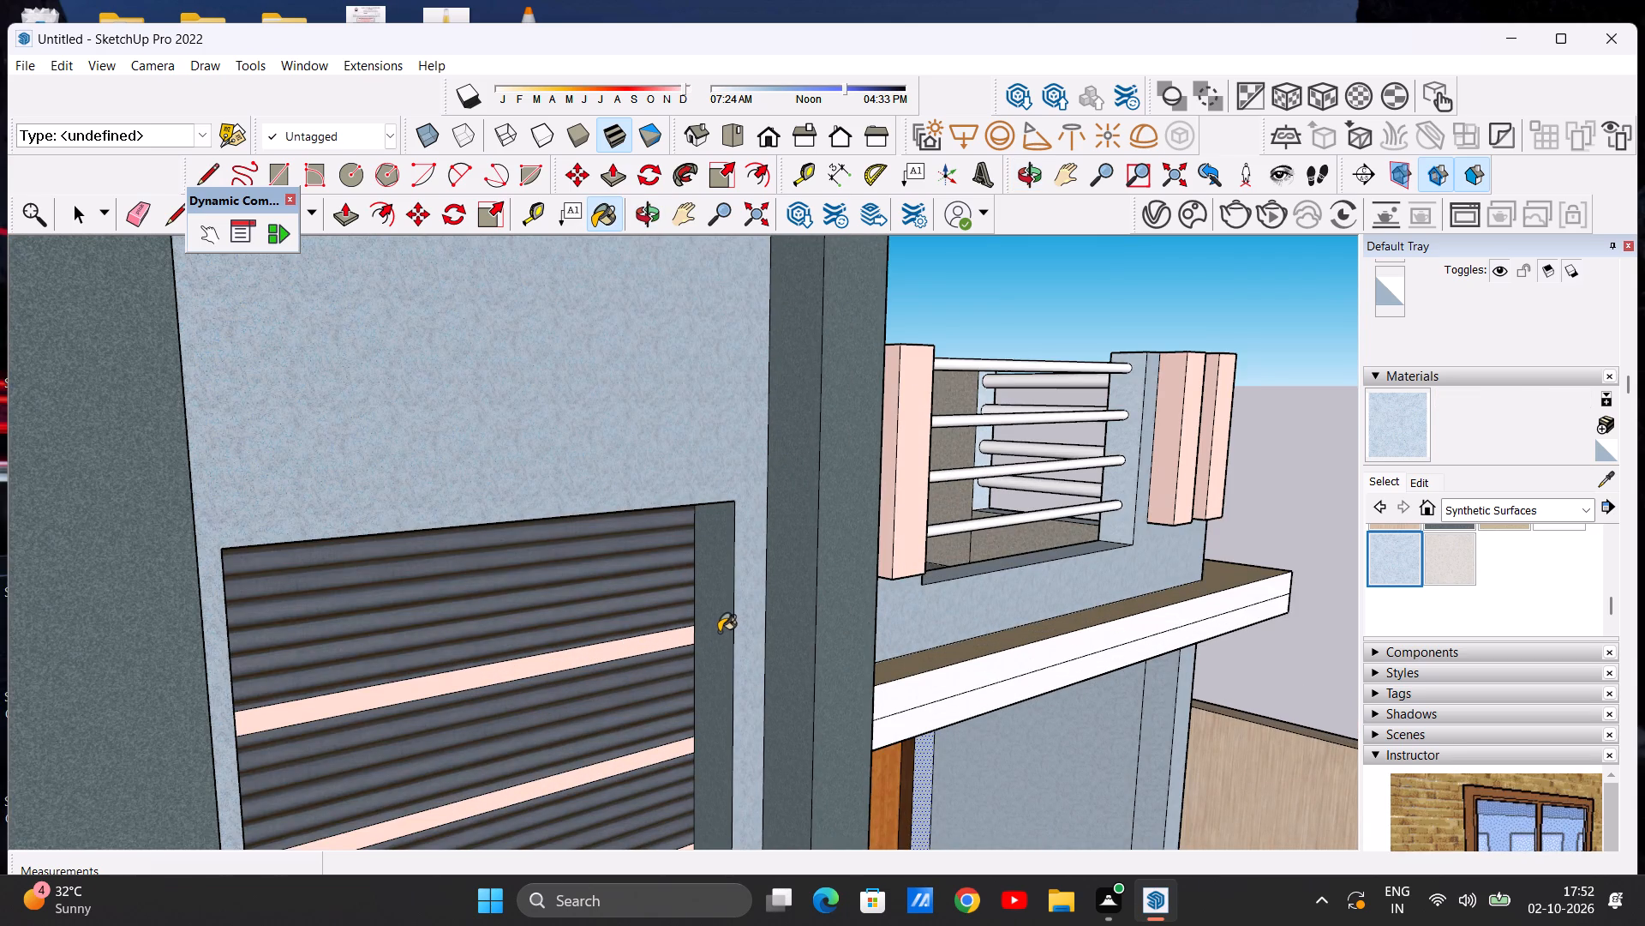
scroll(493, 631, "down", 6)
Apply Terrazzo Light Blue to the tower window opening's pink far-side reveal and its sill.
middle_click_drag(559, 646, 189, 628)
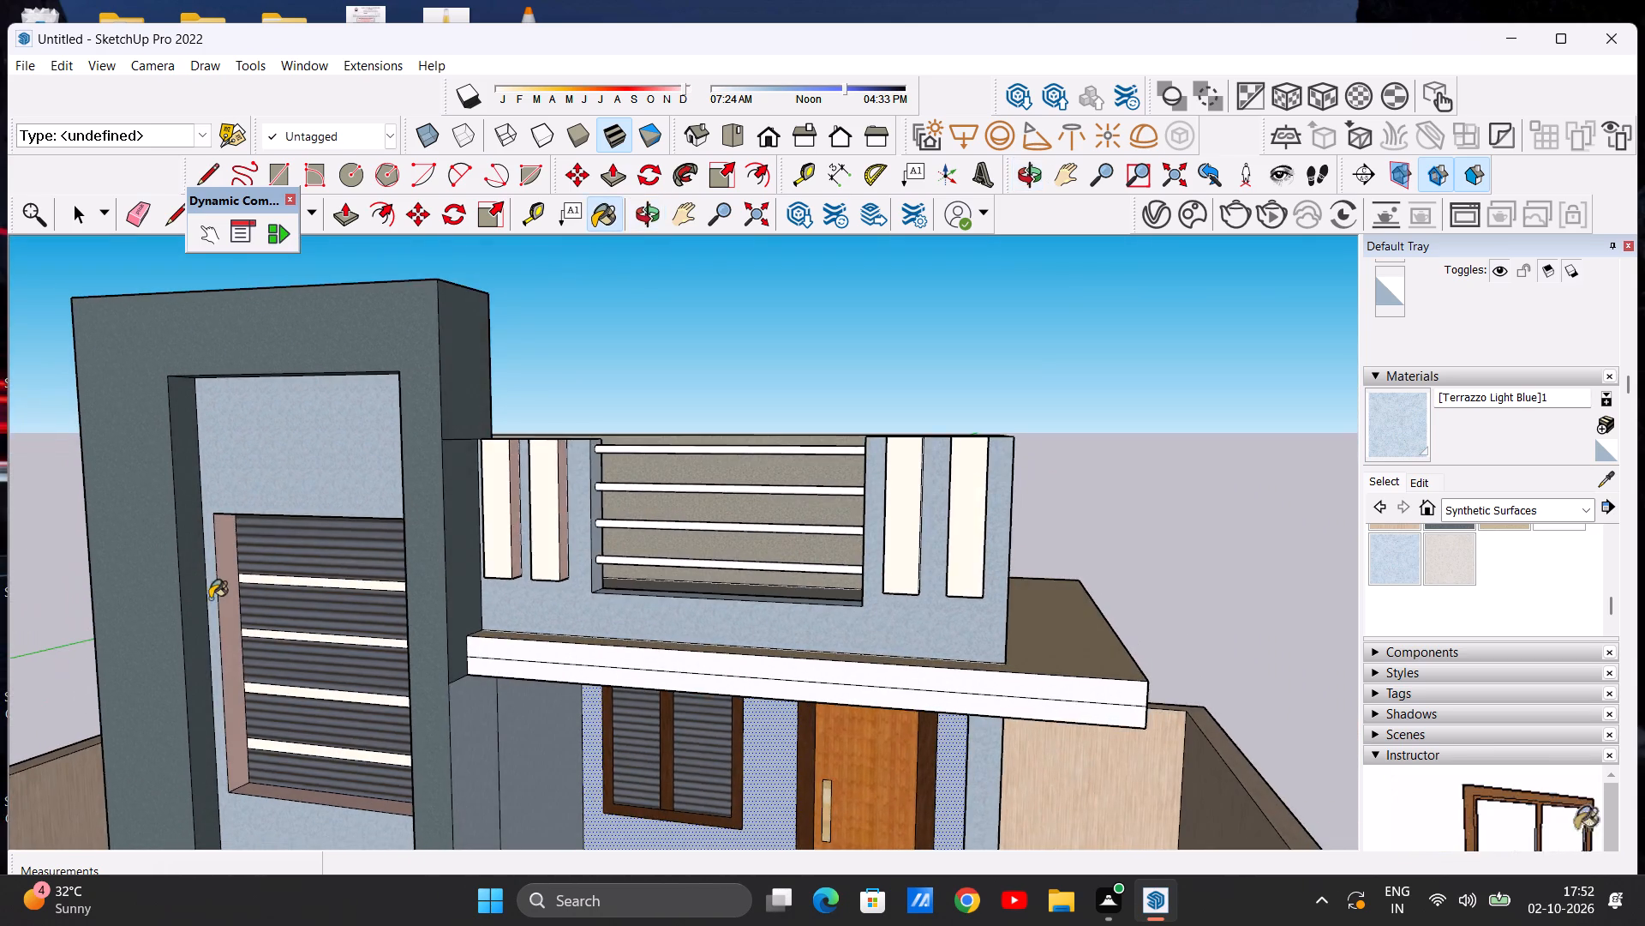
scroll(210, 598, "up", 13)
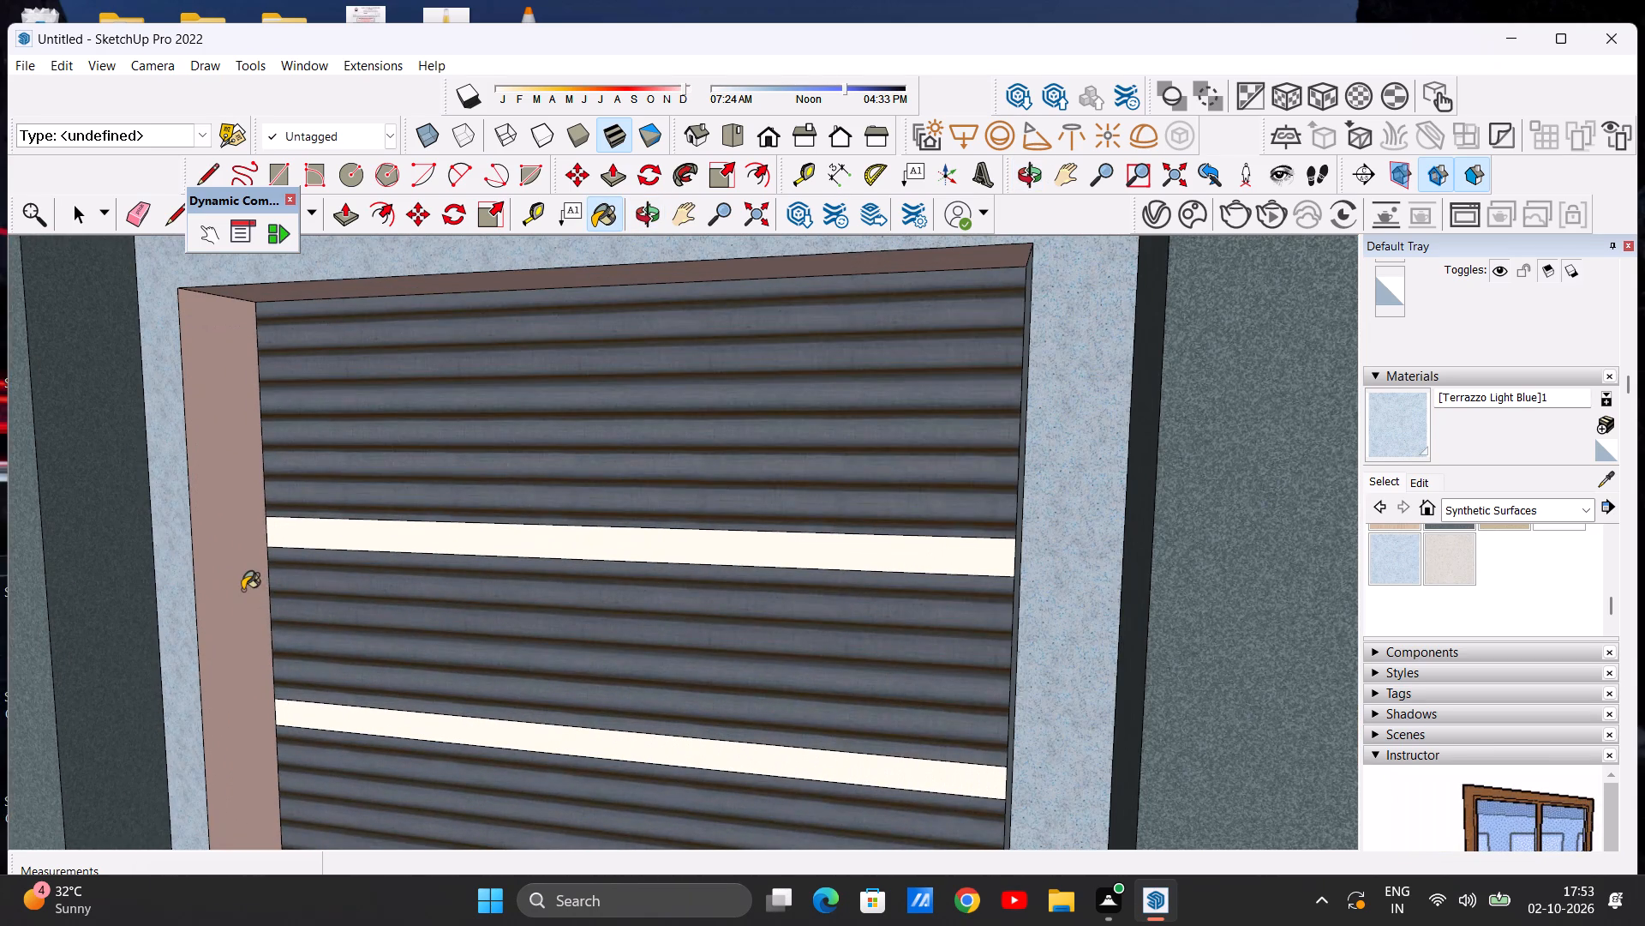
left_click_drag(242, 590, 235, 591)
scroll(297, 642, "down", 20)
scroll(386, 692, "up", 20)
scroll(386, 692, "up", 1)
left_click(201, 764)
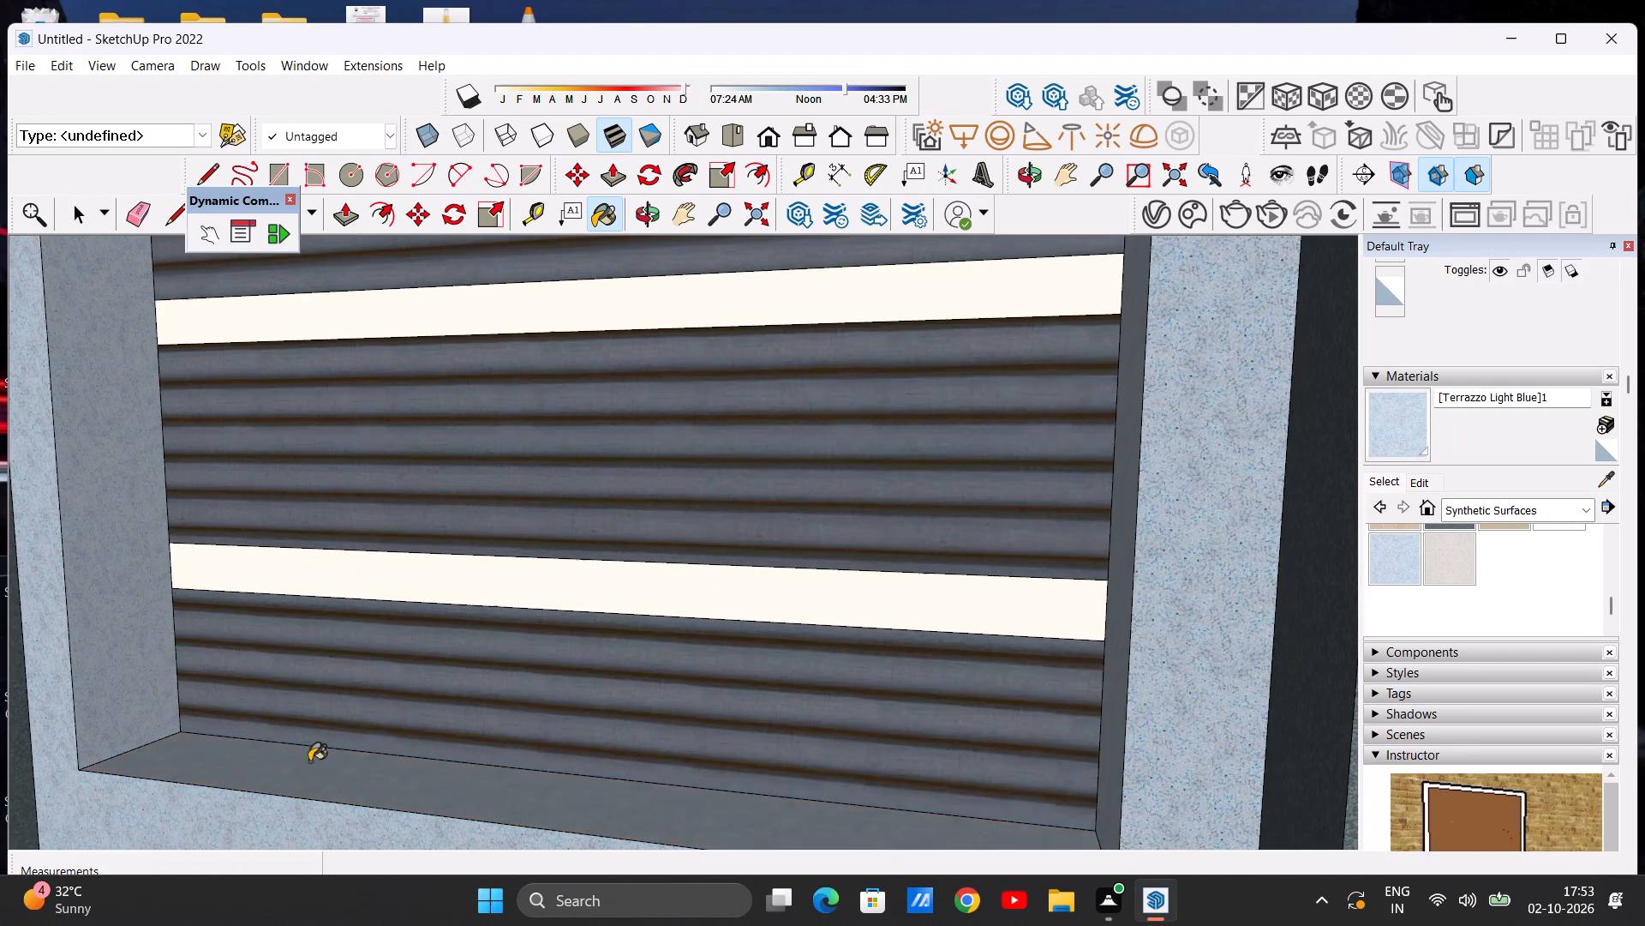
scroll(309, 761, "down", 20)
scroll(309, 761, "down", 4)
Apply Terrazzo Light Blue to the underside at the top of the tower's window opening.
middle_click_drag(371, 709, 392, 570)
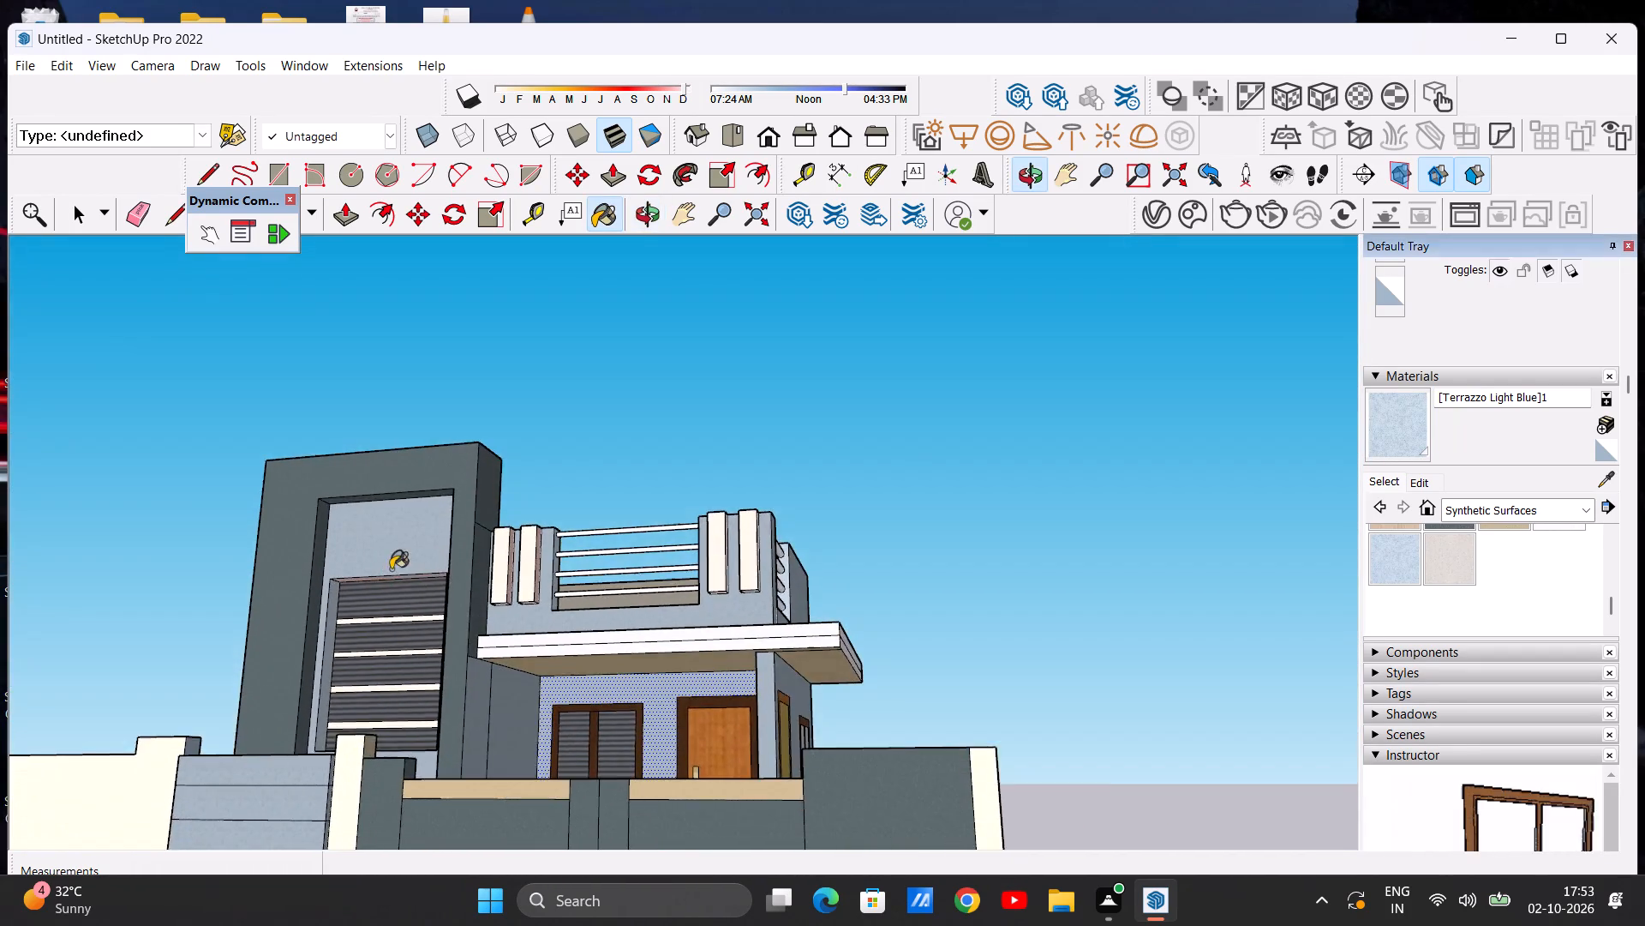
scroll(389, 590, "up", 15)
left_click(451, 528)
scroll(486, 620, "down", 2)
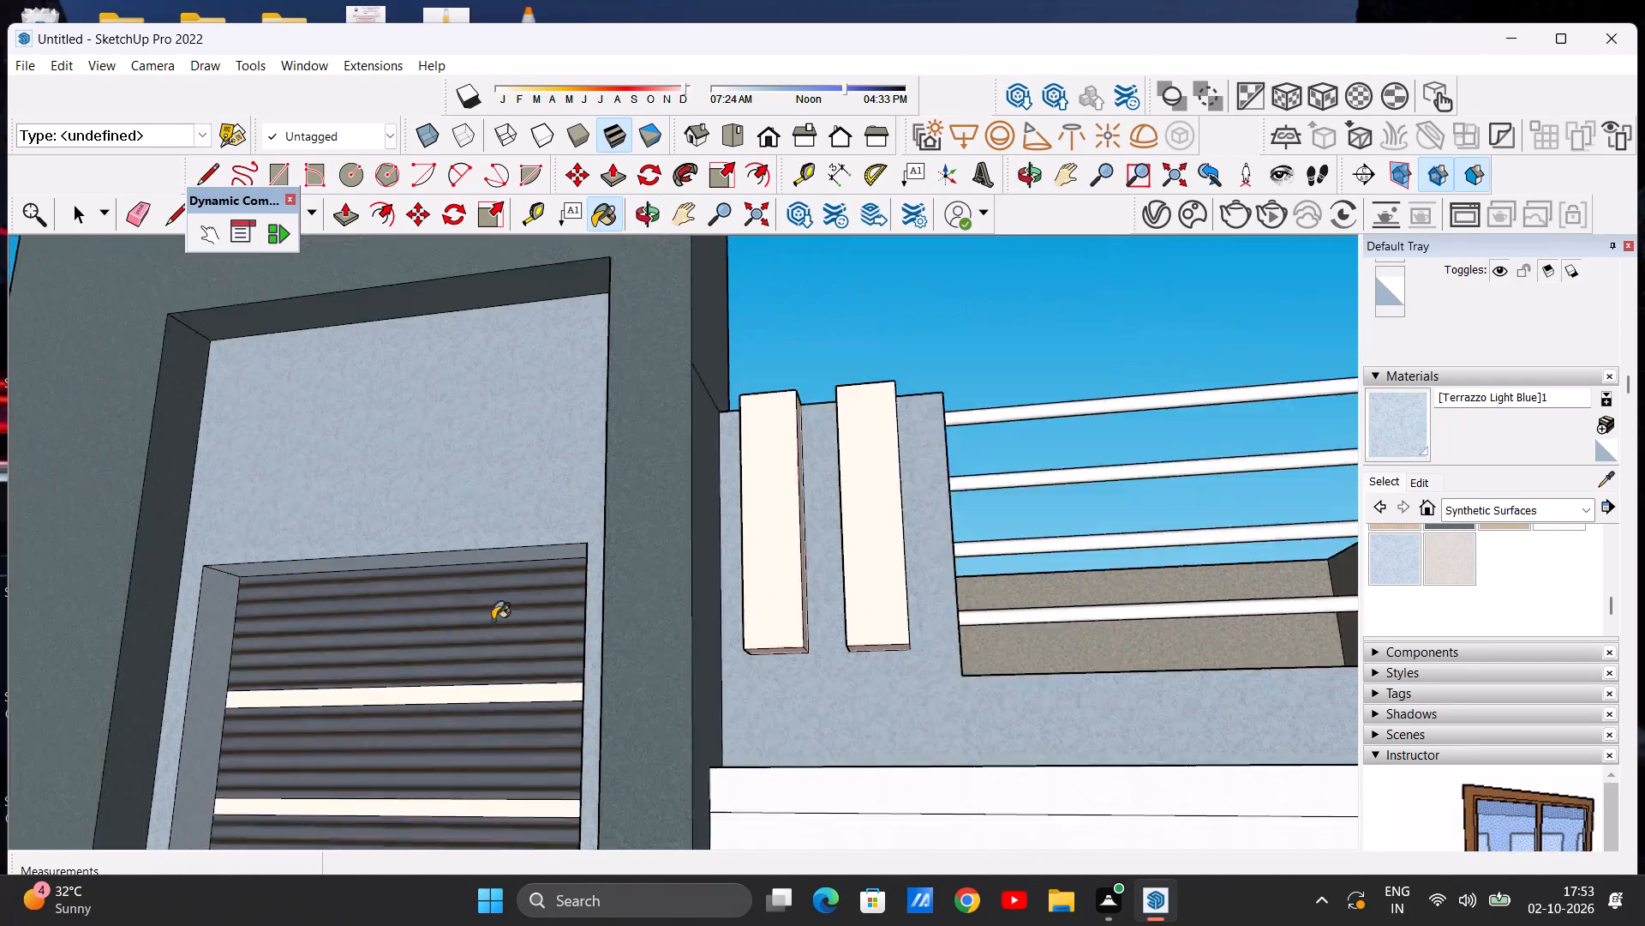
Examine the tower's louvred window and the house front from several angles and close up for remaining unfinished surfaces.
scroll(493, 620, "down", 14)
middle_click_drag(416, 640, 523, 827)
middle_click_drag(476, 769, 535, 743)
middle_click_drag(549, 767, 475, 749)
scroll(452, 691, "up", 12)
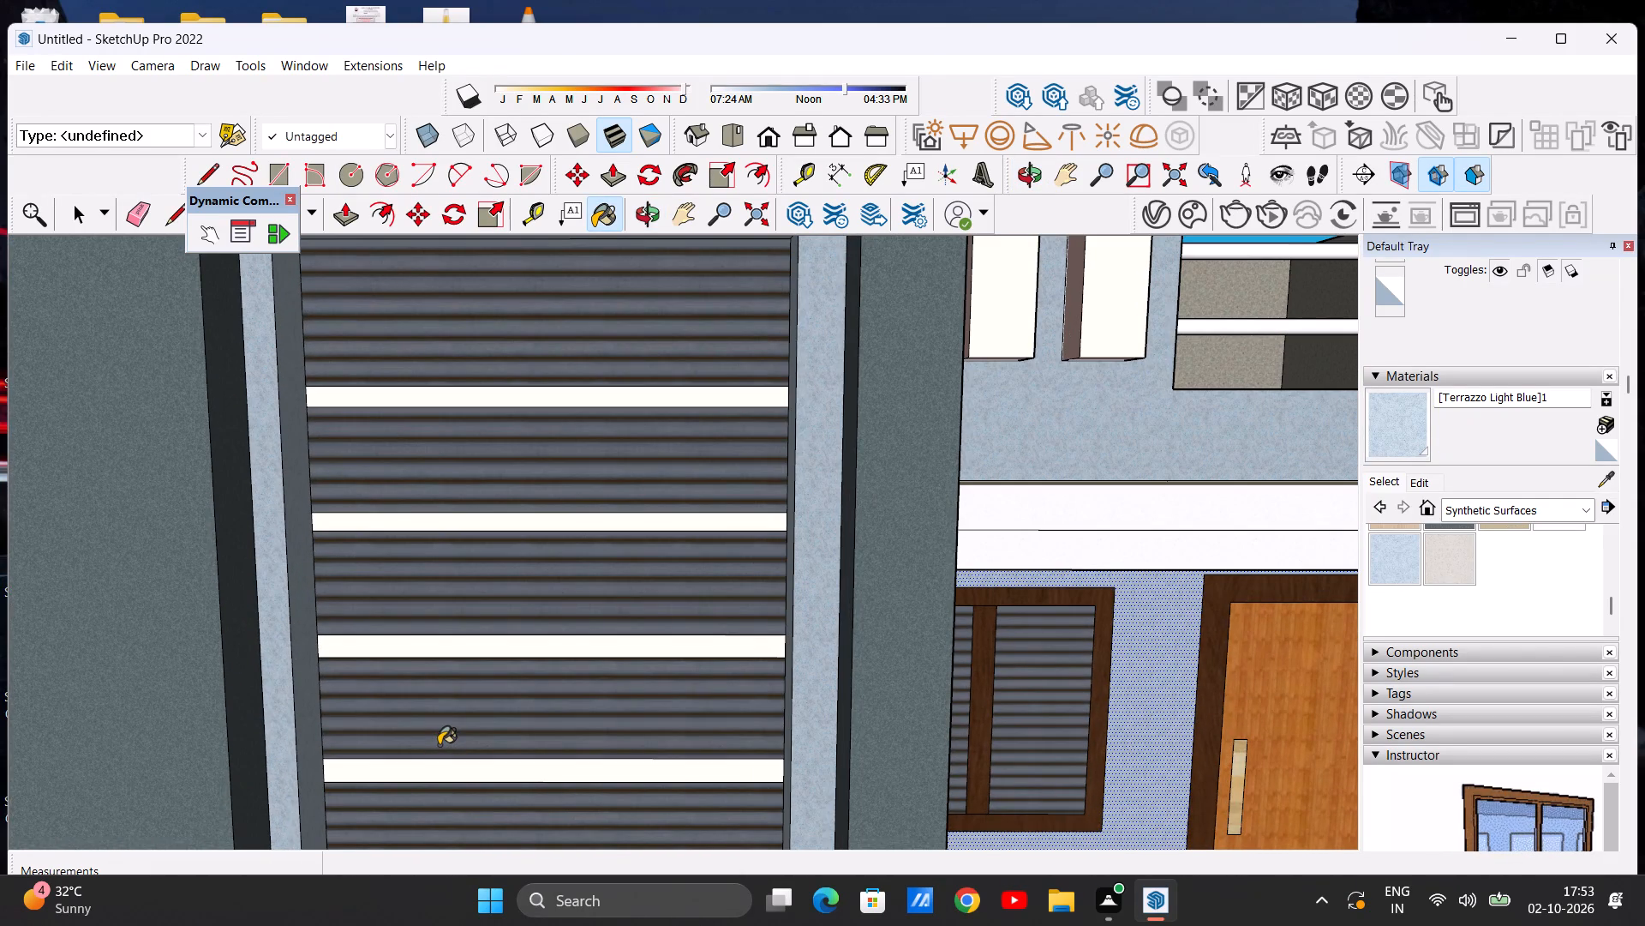
key("space")
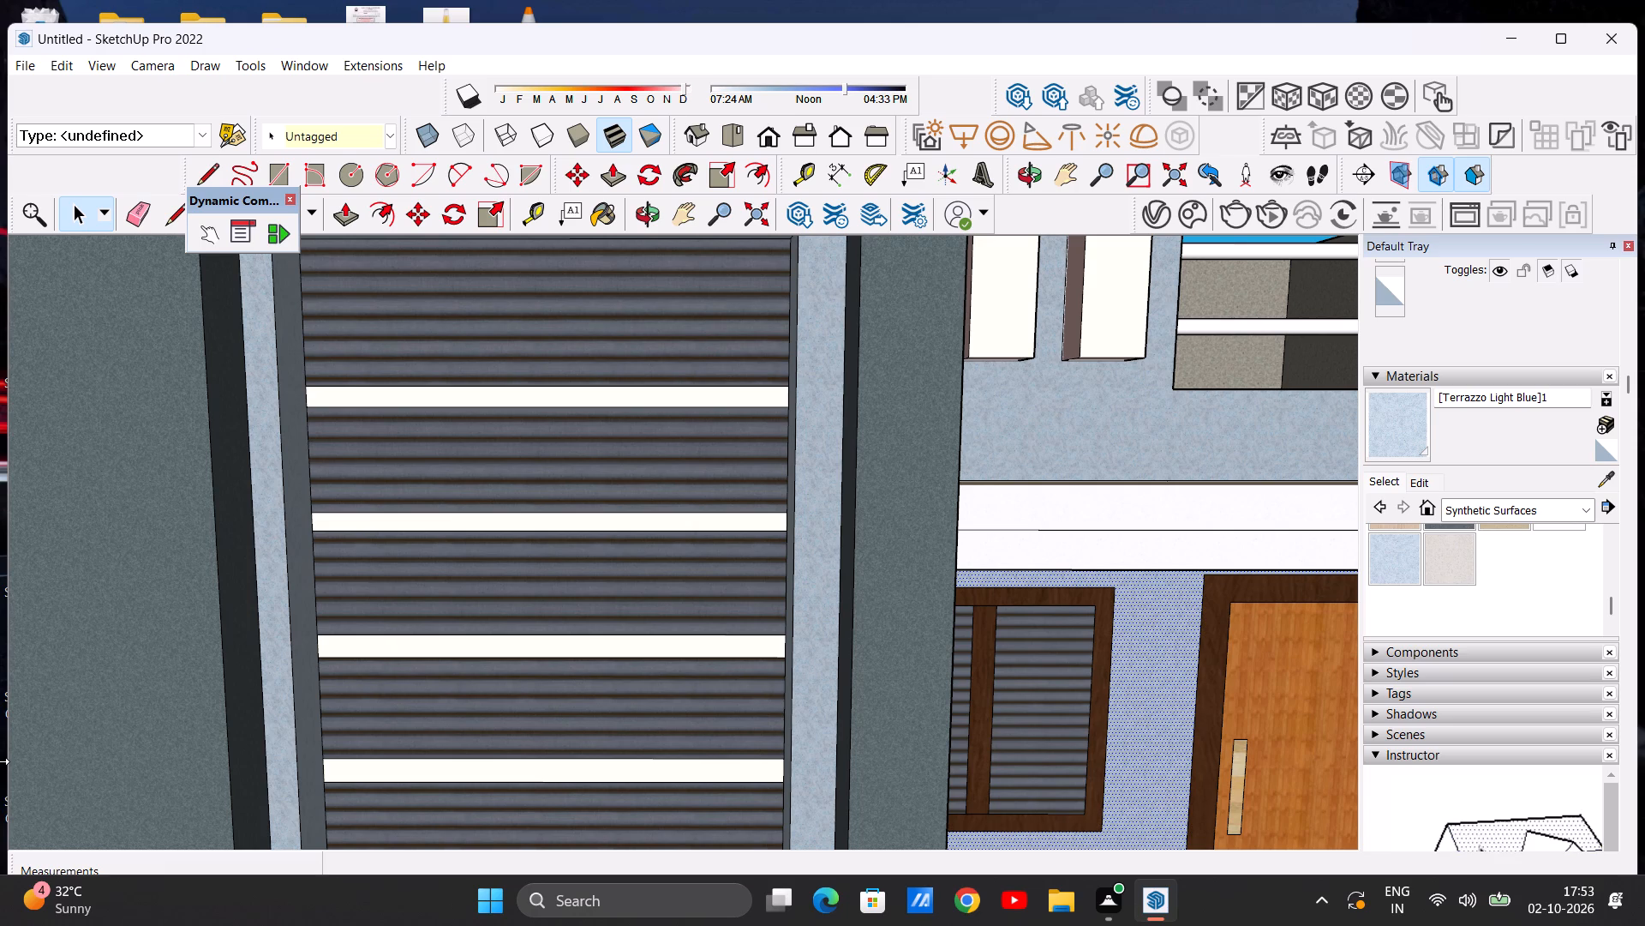
scroll(302, 544, "down", 5)
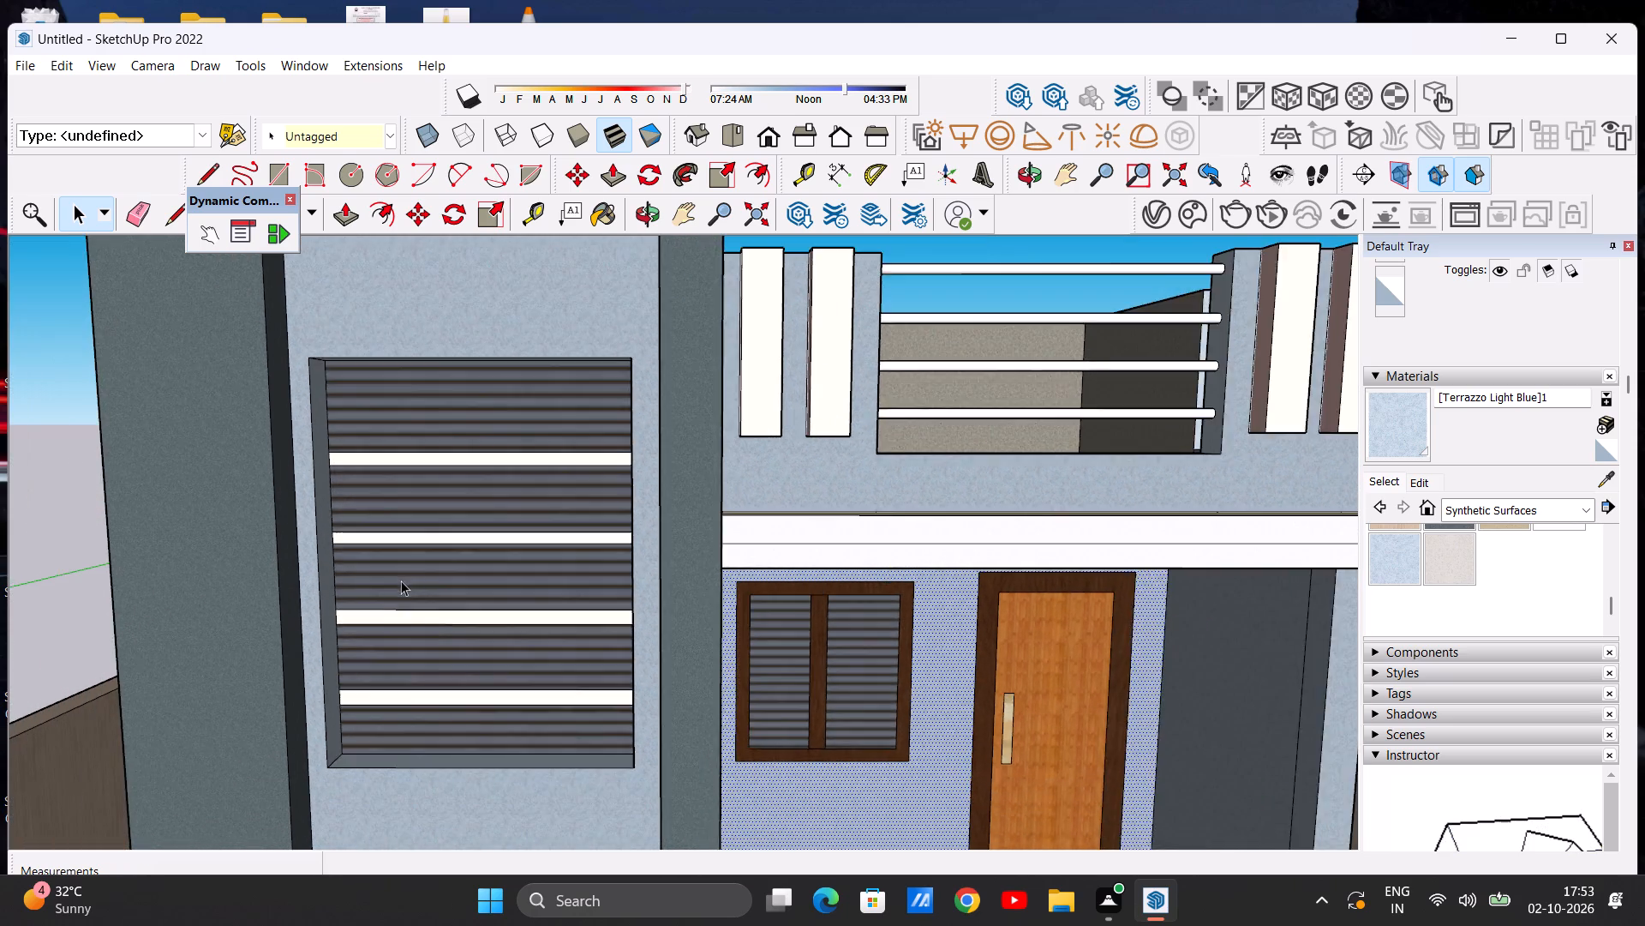
scroll(401, 580, "down", 12)
middle_click_drag(329, 514, 606, 506)
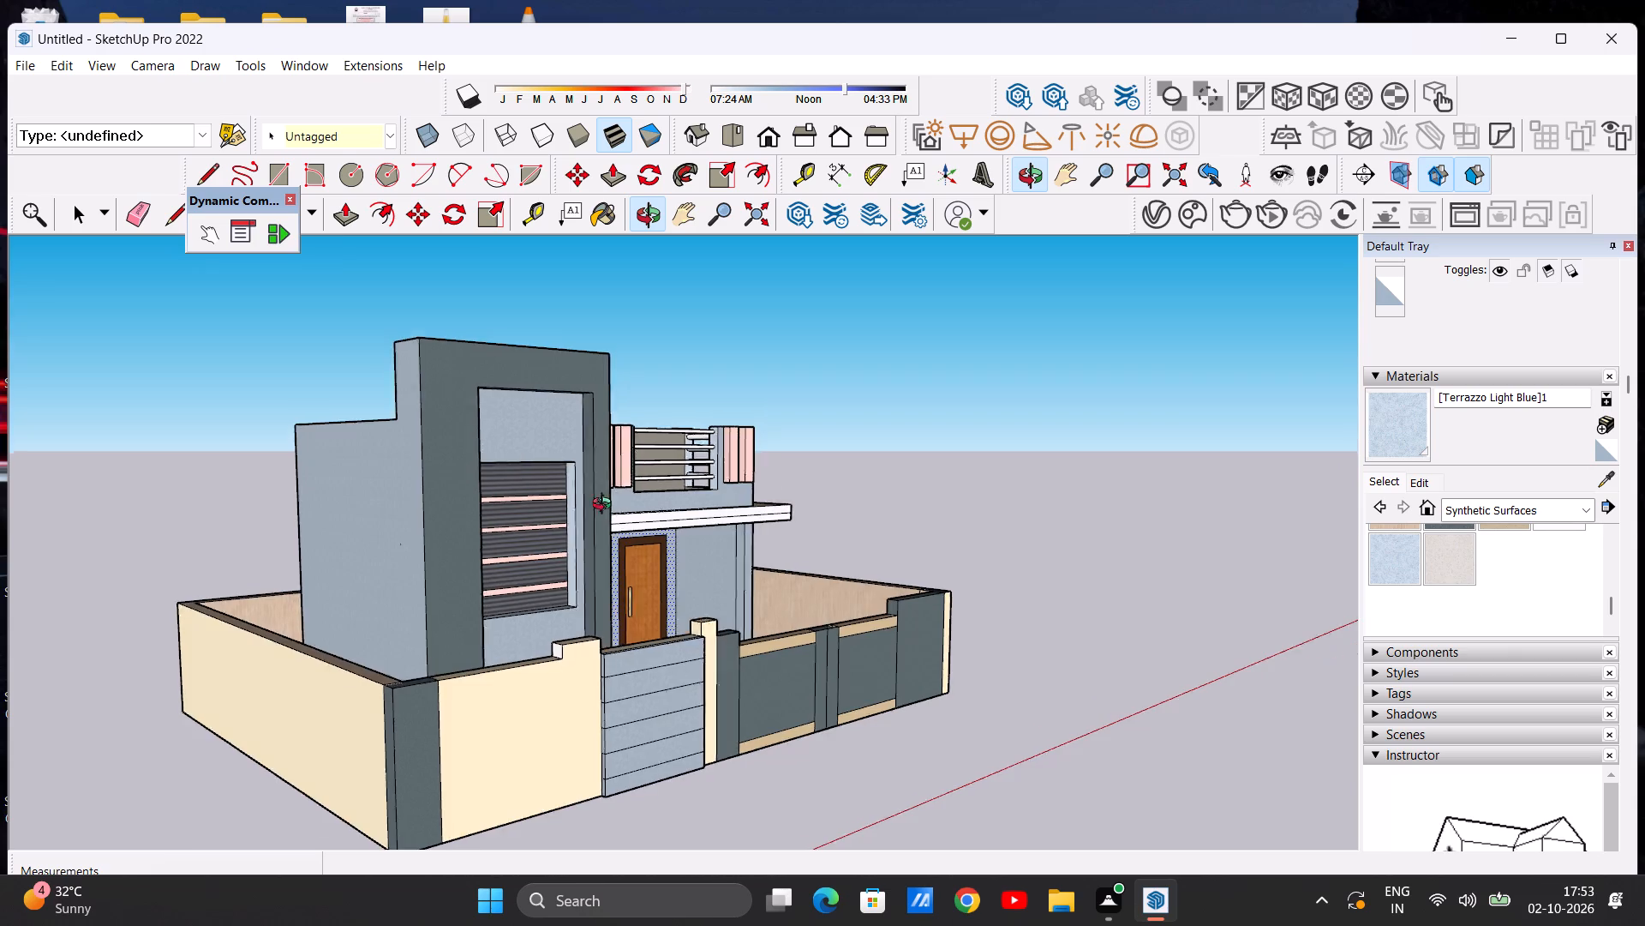
middle_click_drag(606, 506, 470, 542)
scroll(526, 511, "up", 10)
scroll(428, 502, "up", 7)
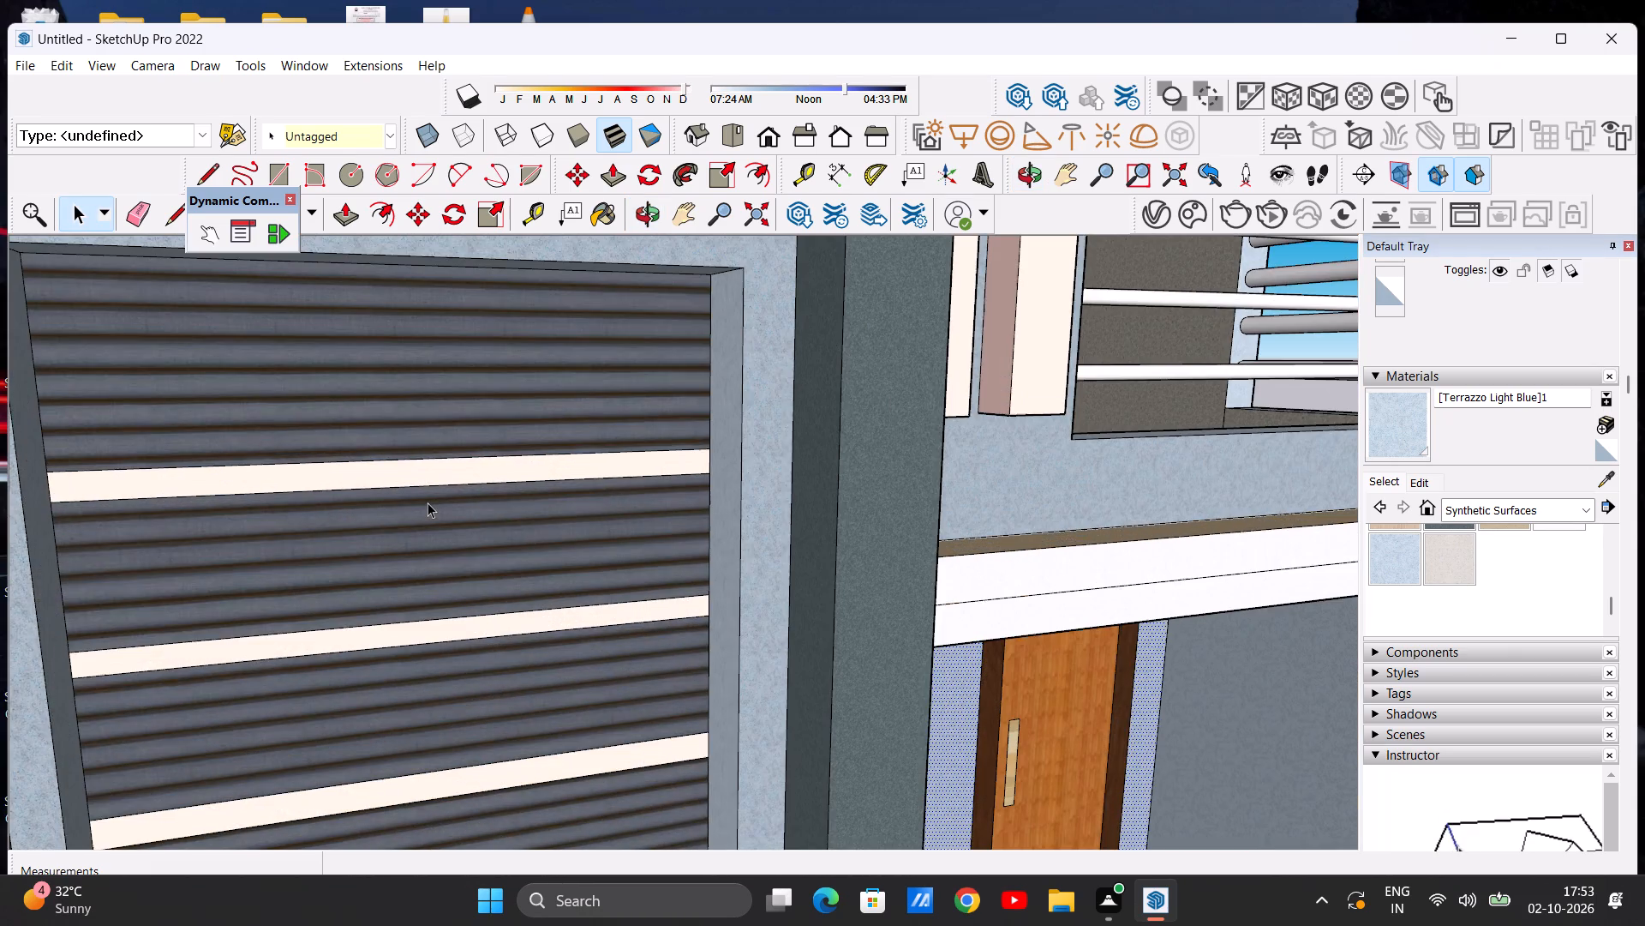
scroll(428, 502, "down", 20)
scroll(428, 502, "down", 4)
scroll(475, 496, "up", 4)
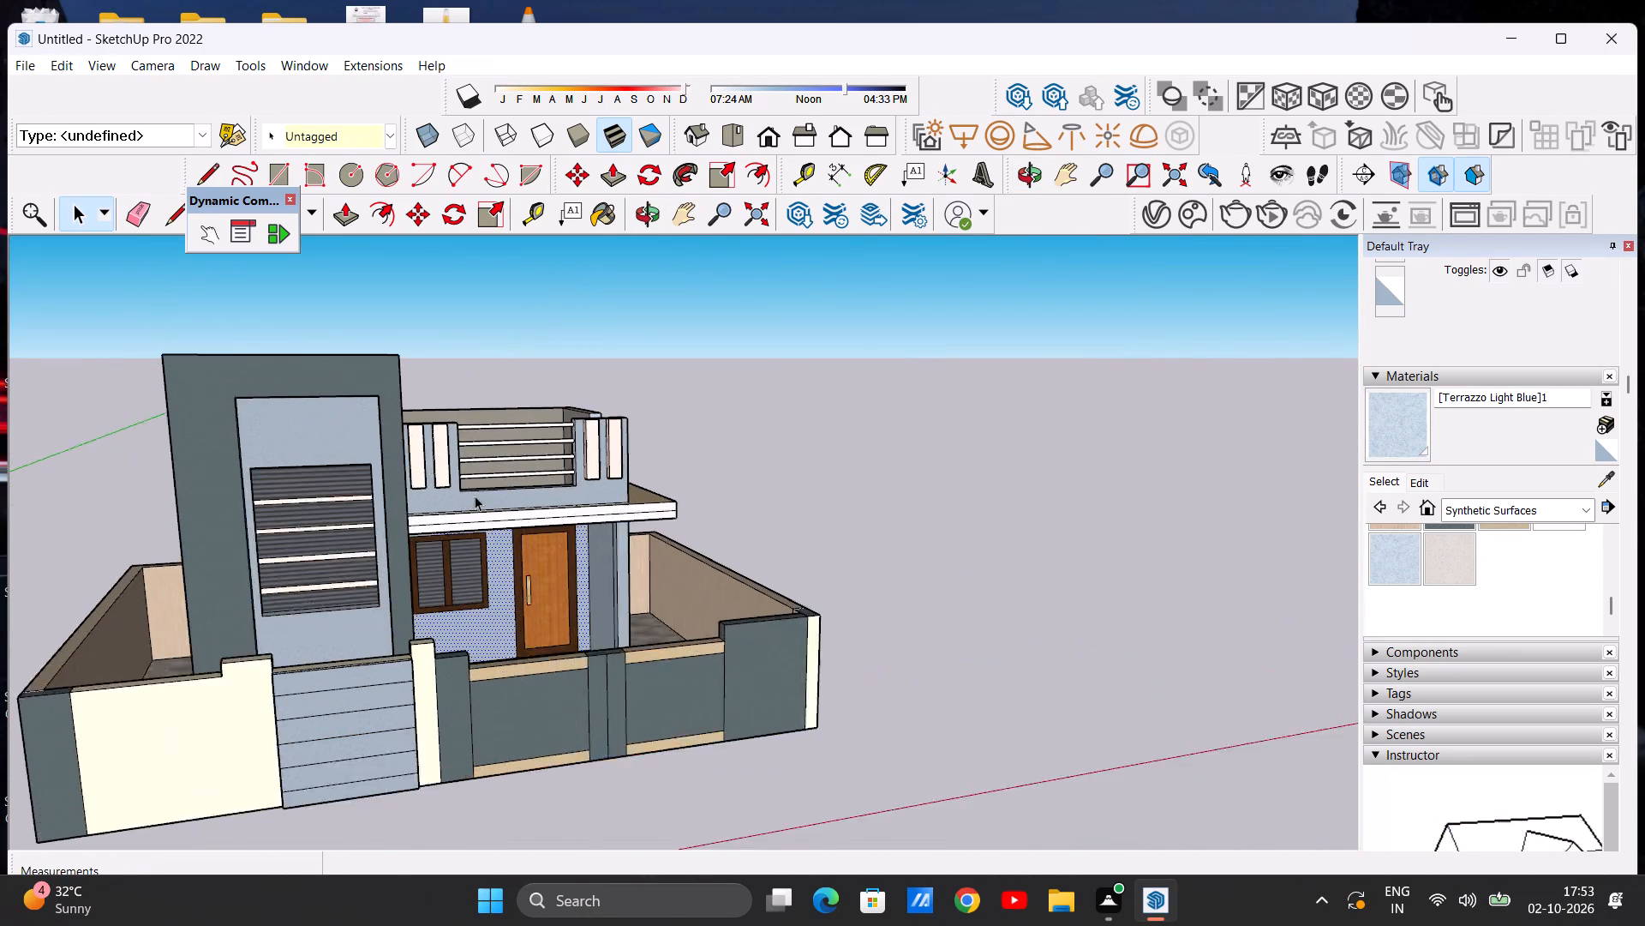
scroll(475, 496, "up", 2)
middle_click_drag(673, 591, 661, 589)
middle_click(661, 589)
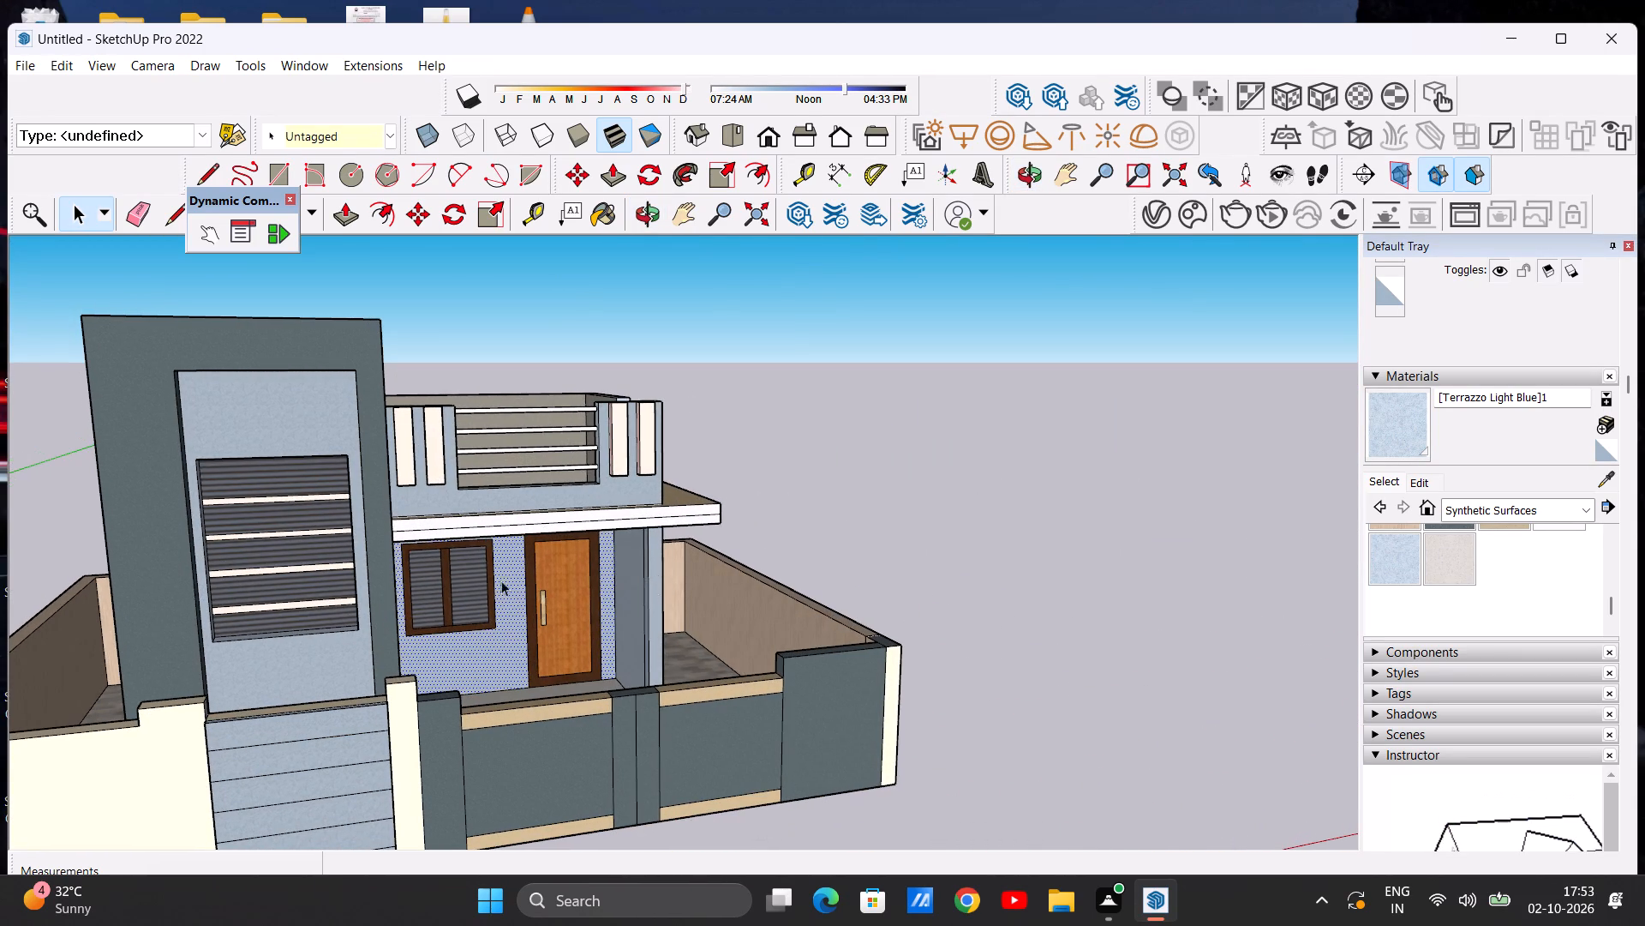
scroll(622, 544, "down", 3)
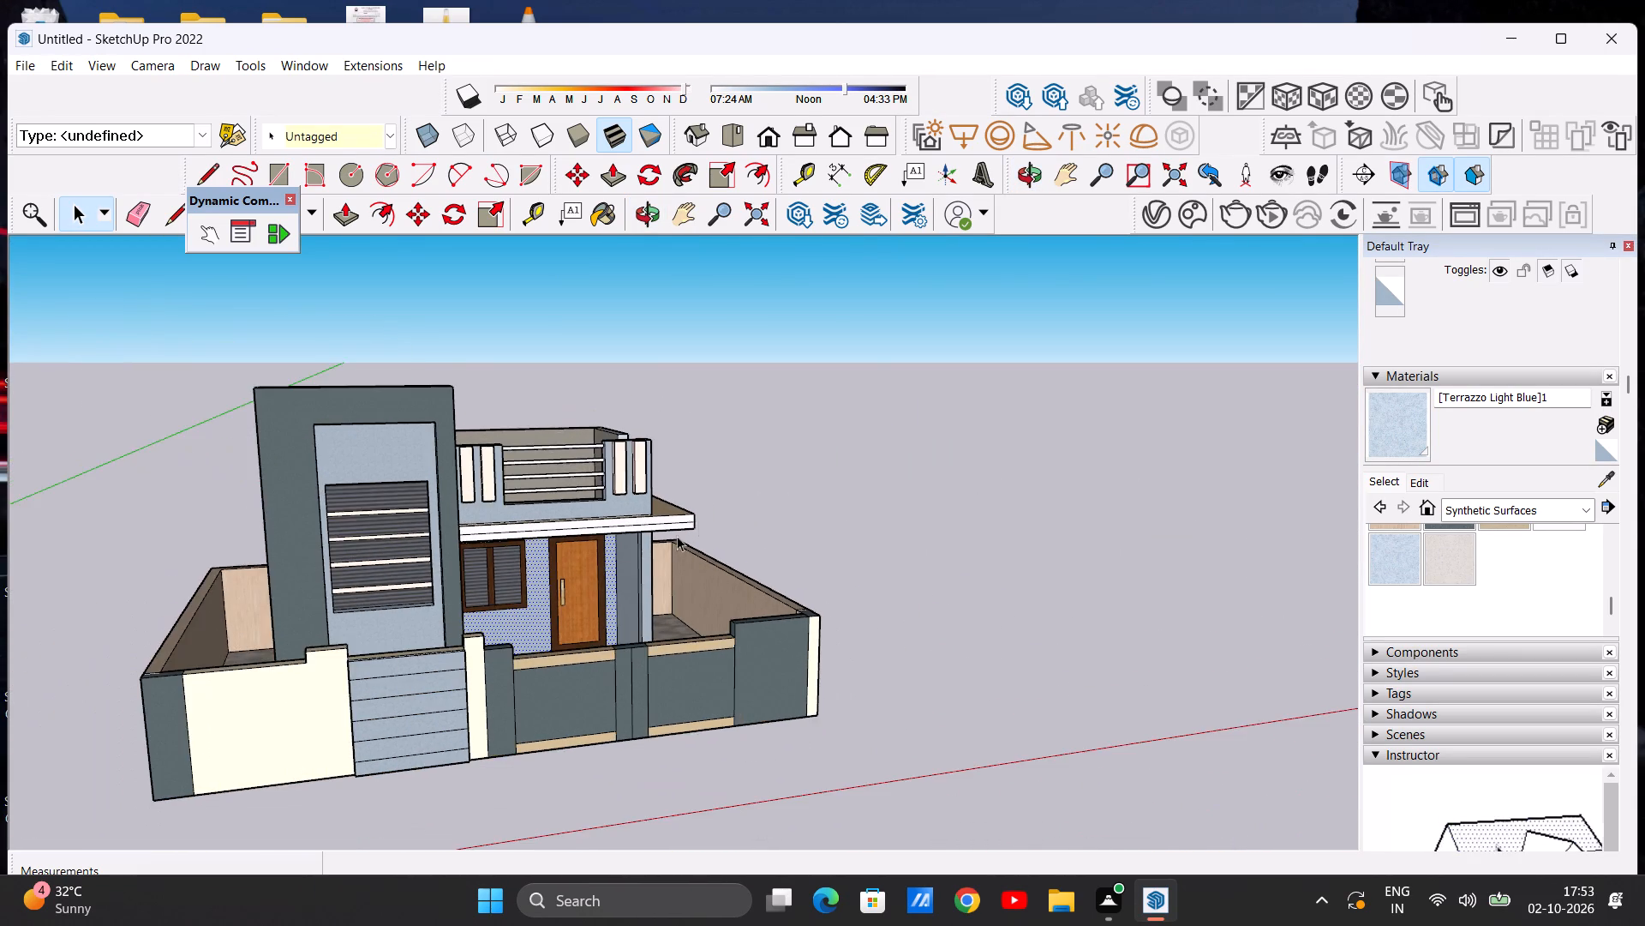
middle_click_drag(677, 536, 455, 634)
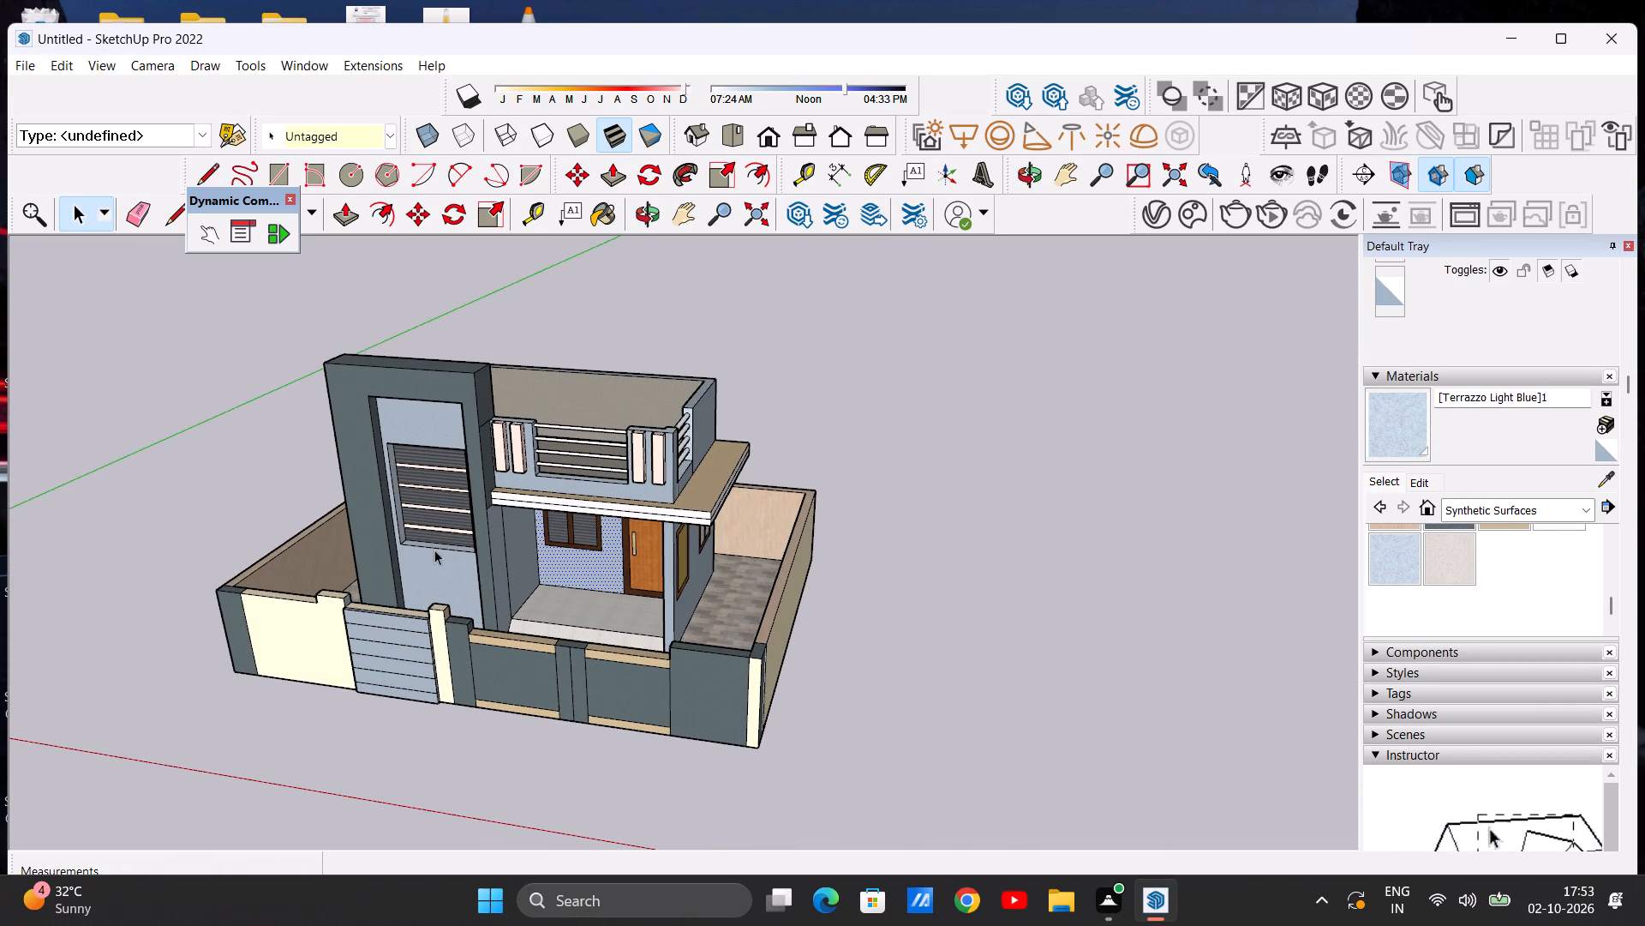
scroll(449, 555, "down", 4)
scroll(482, 546, "up", 13)
scroll(489, 552, "down", 5)
middle_click_drag(366, 533, 565, 487)
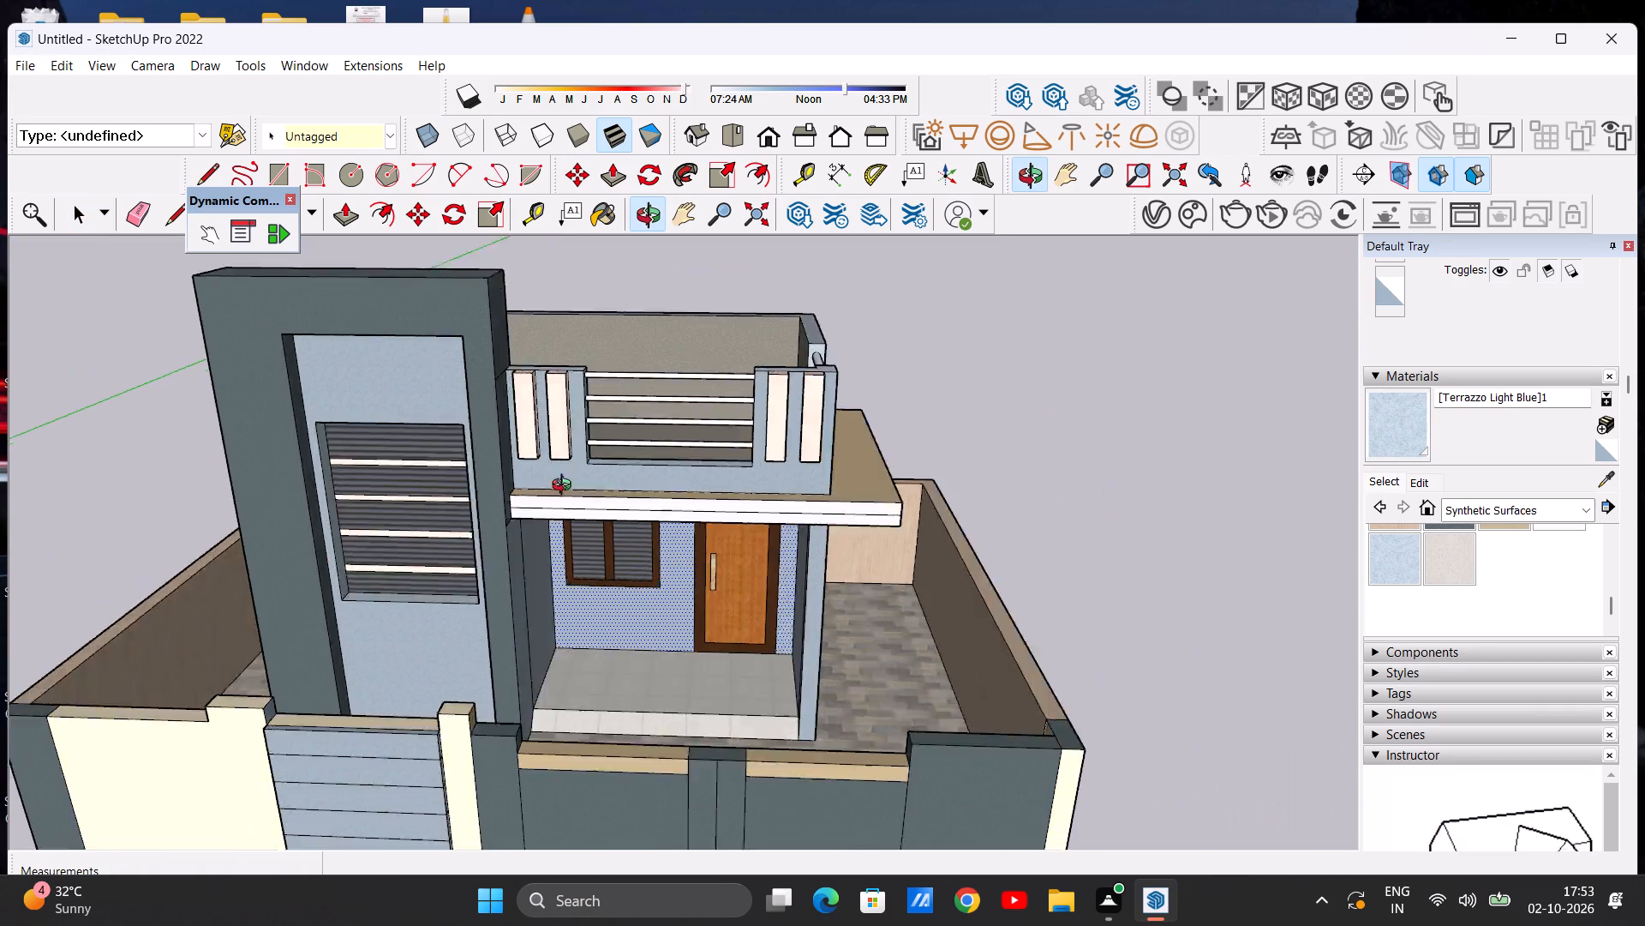
middle_click_drag(565, 487, 870, 426)
middle_click_drag(656, 477, 302, 514)
scroll(343, 496, "up", 4)
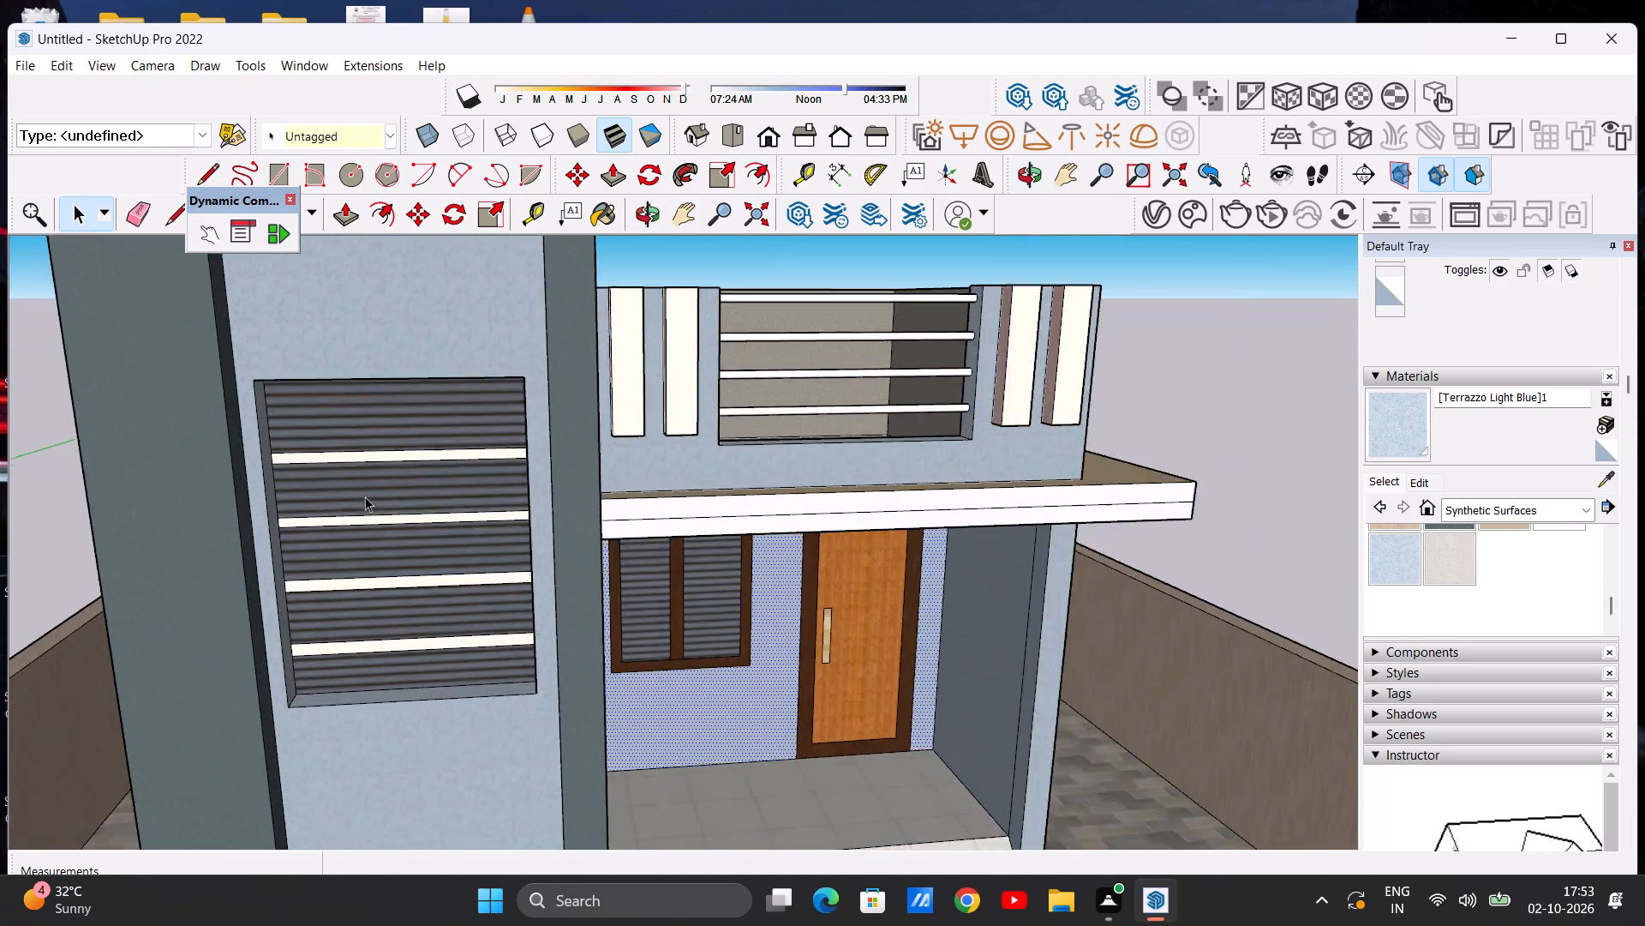
scroll(365, 496, "up", 3)
scroll(497, 471, "up", 6)
scroll(563, 437, "up", 3)
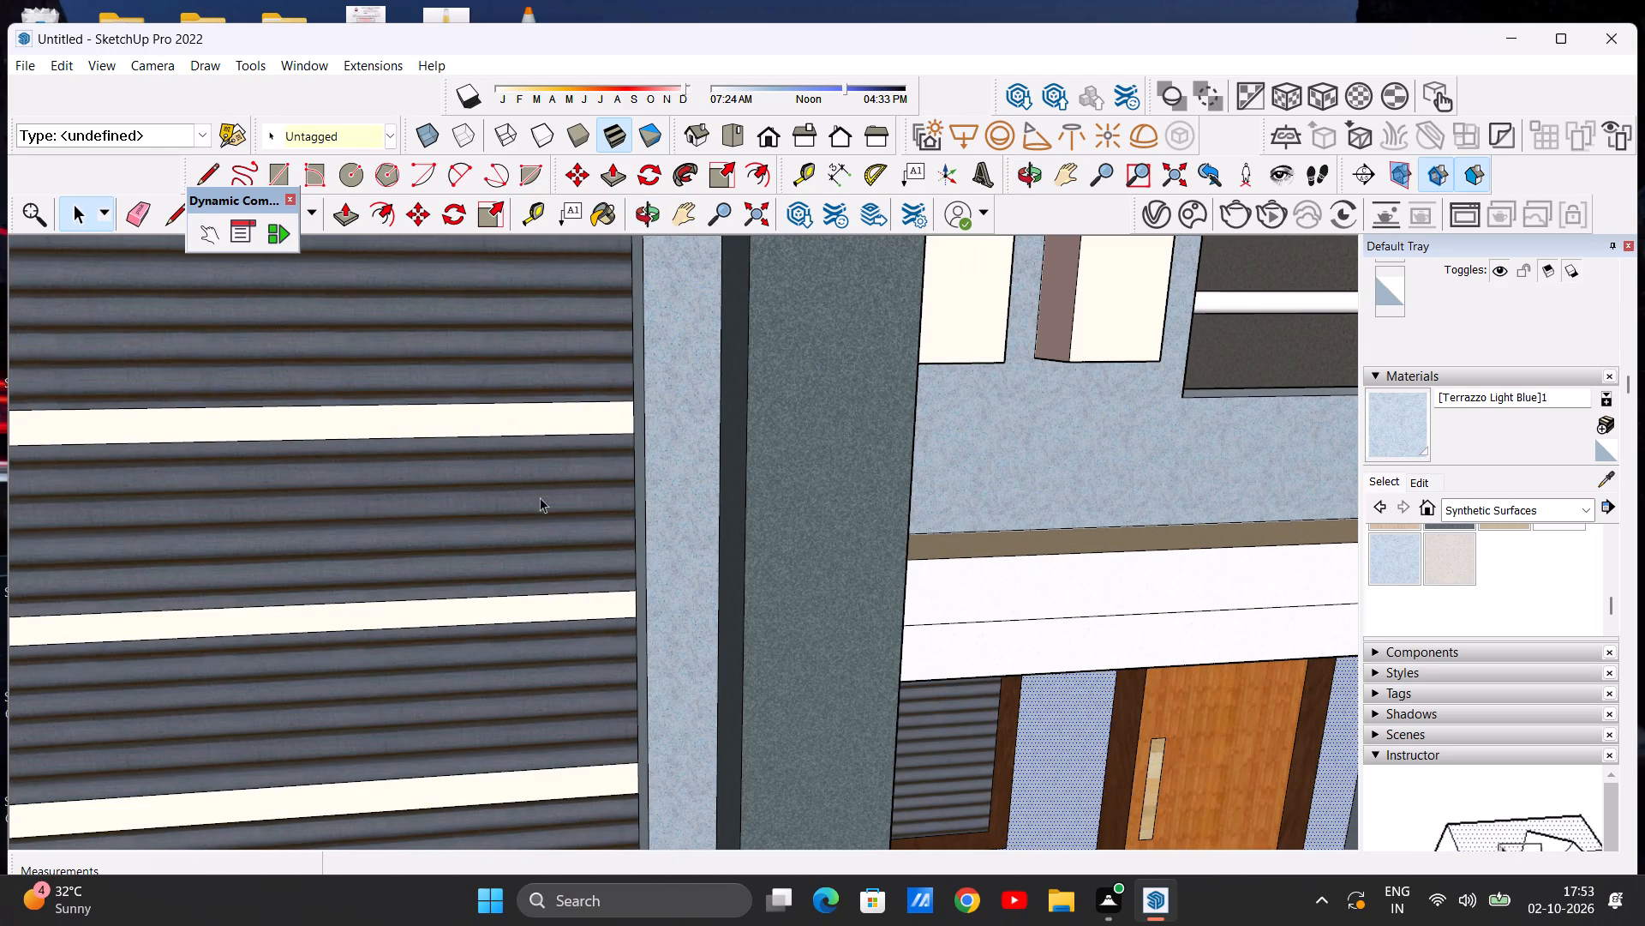
Examine the house front, tower window and balcony railings from several angles for surfaces still needing a material.
scroll(512, 570, "down", 17)
middle_click_drag(781, 559, 492, 723)
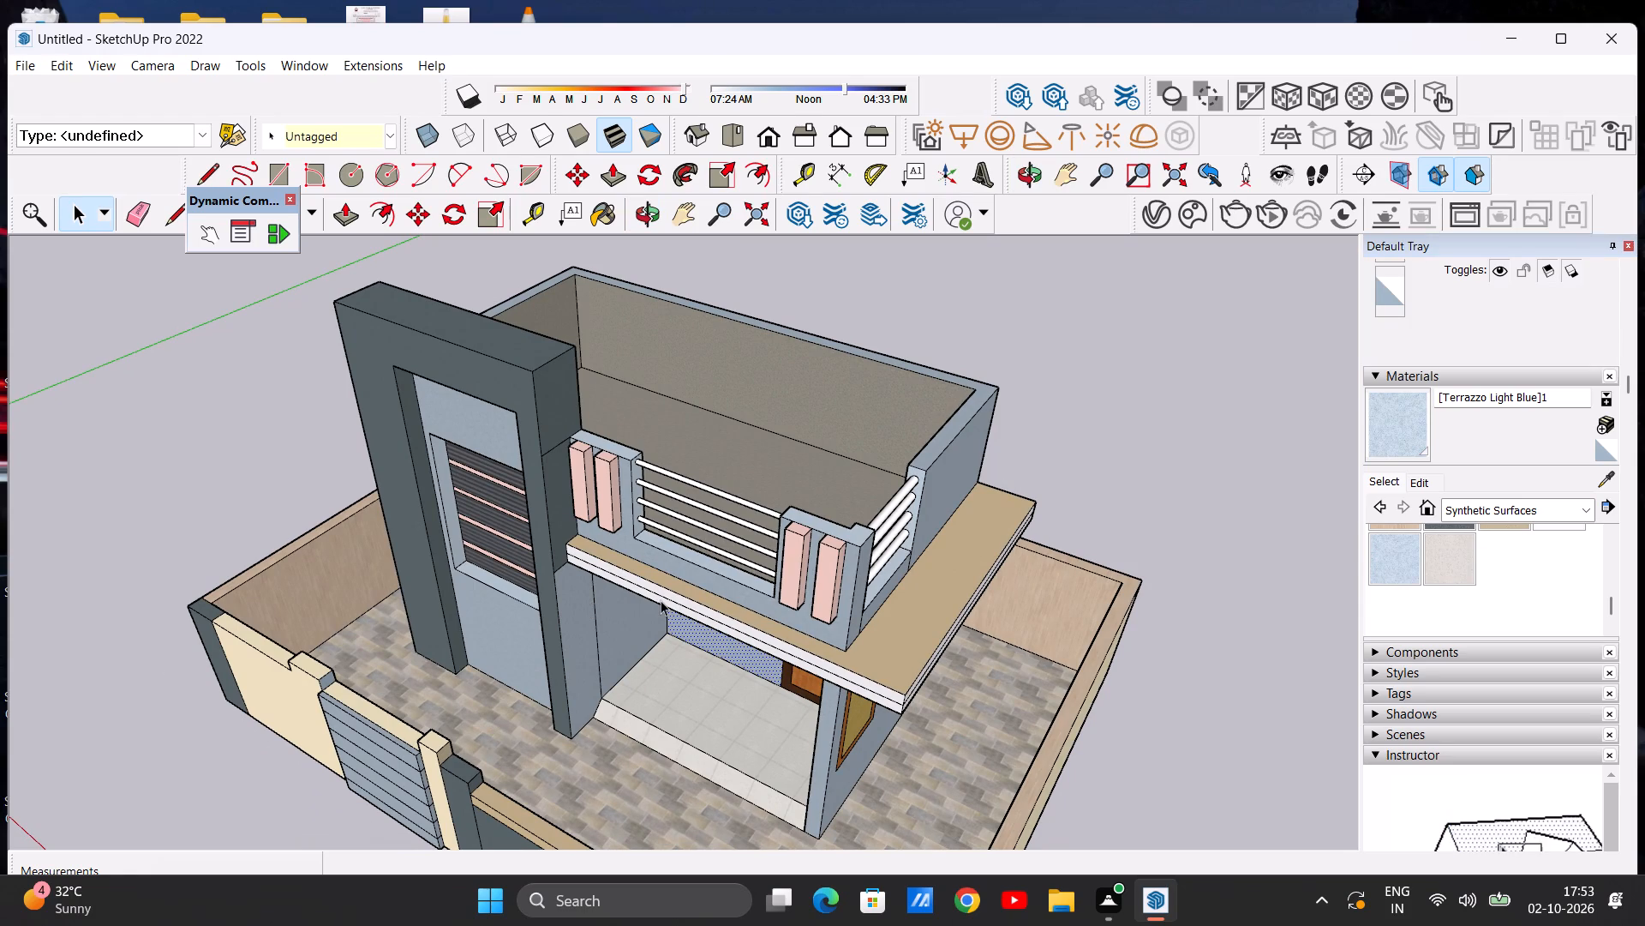
scroll(669, 604, "down", 5)
middle_click_drag(577, 626, 722, 485)
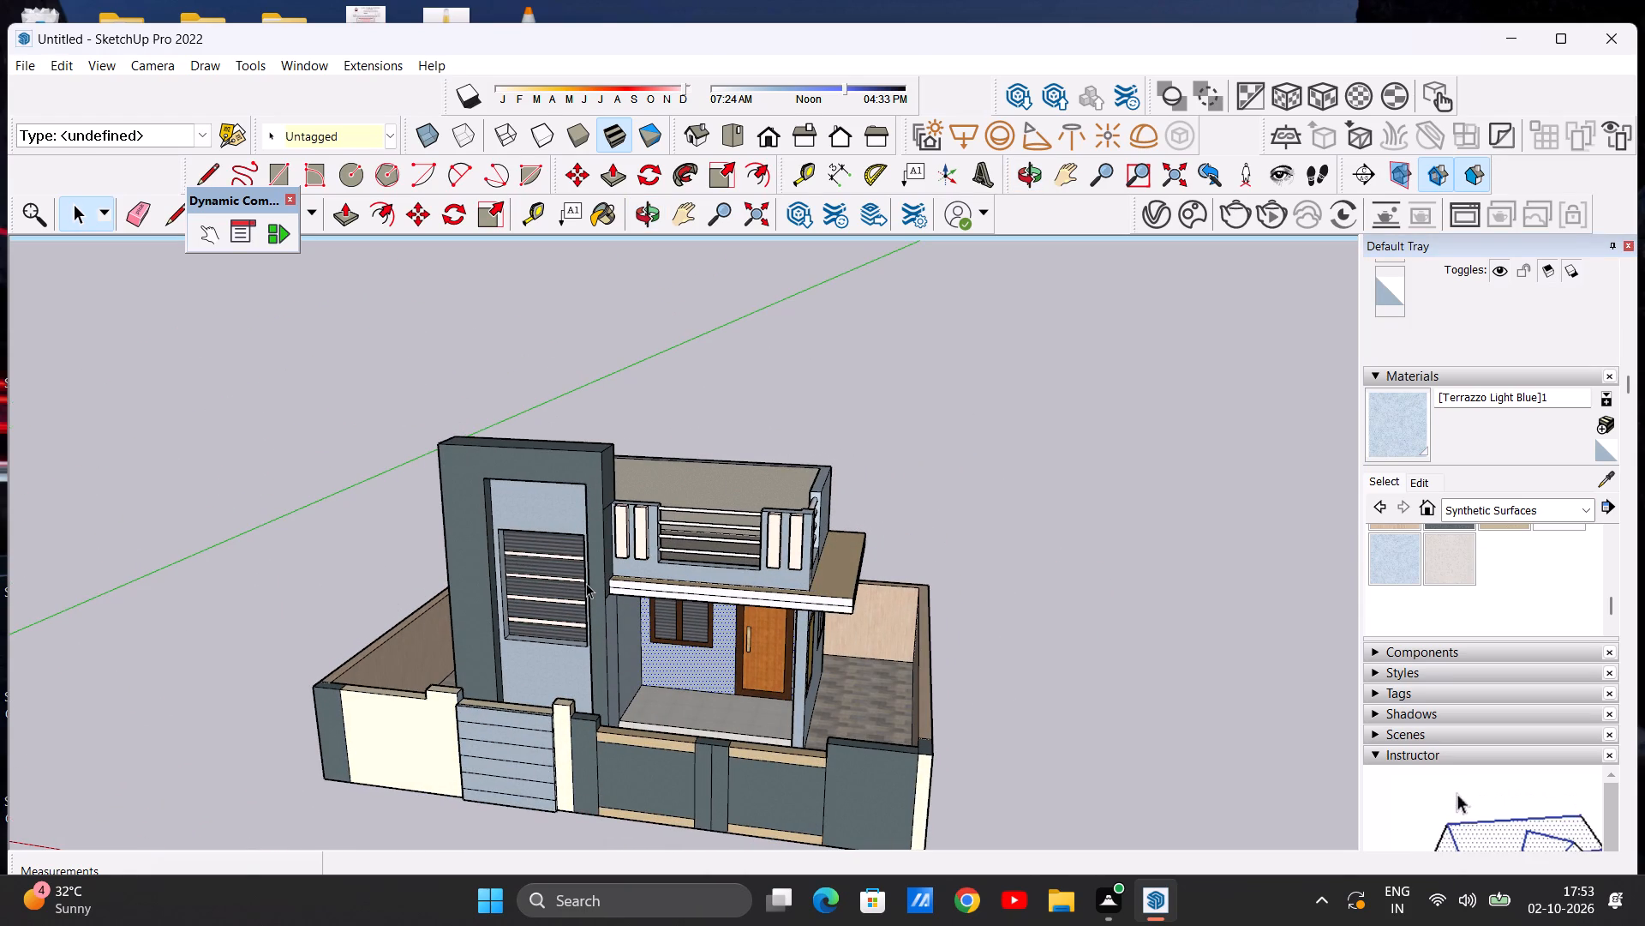
scroll(594, 587, "down", 5)
scroll(598, 526, "up", 8)
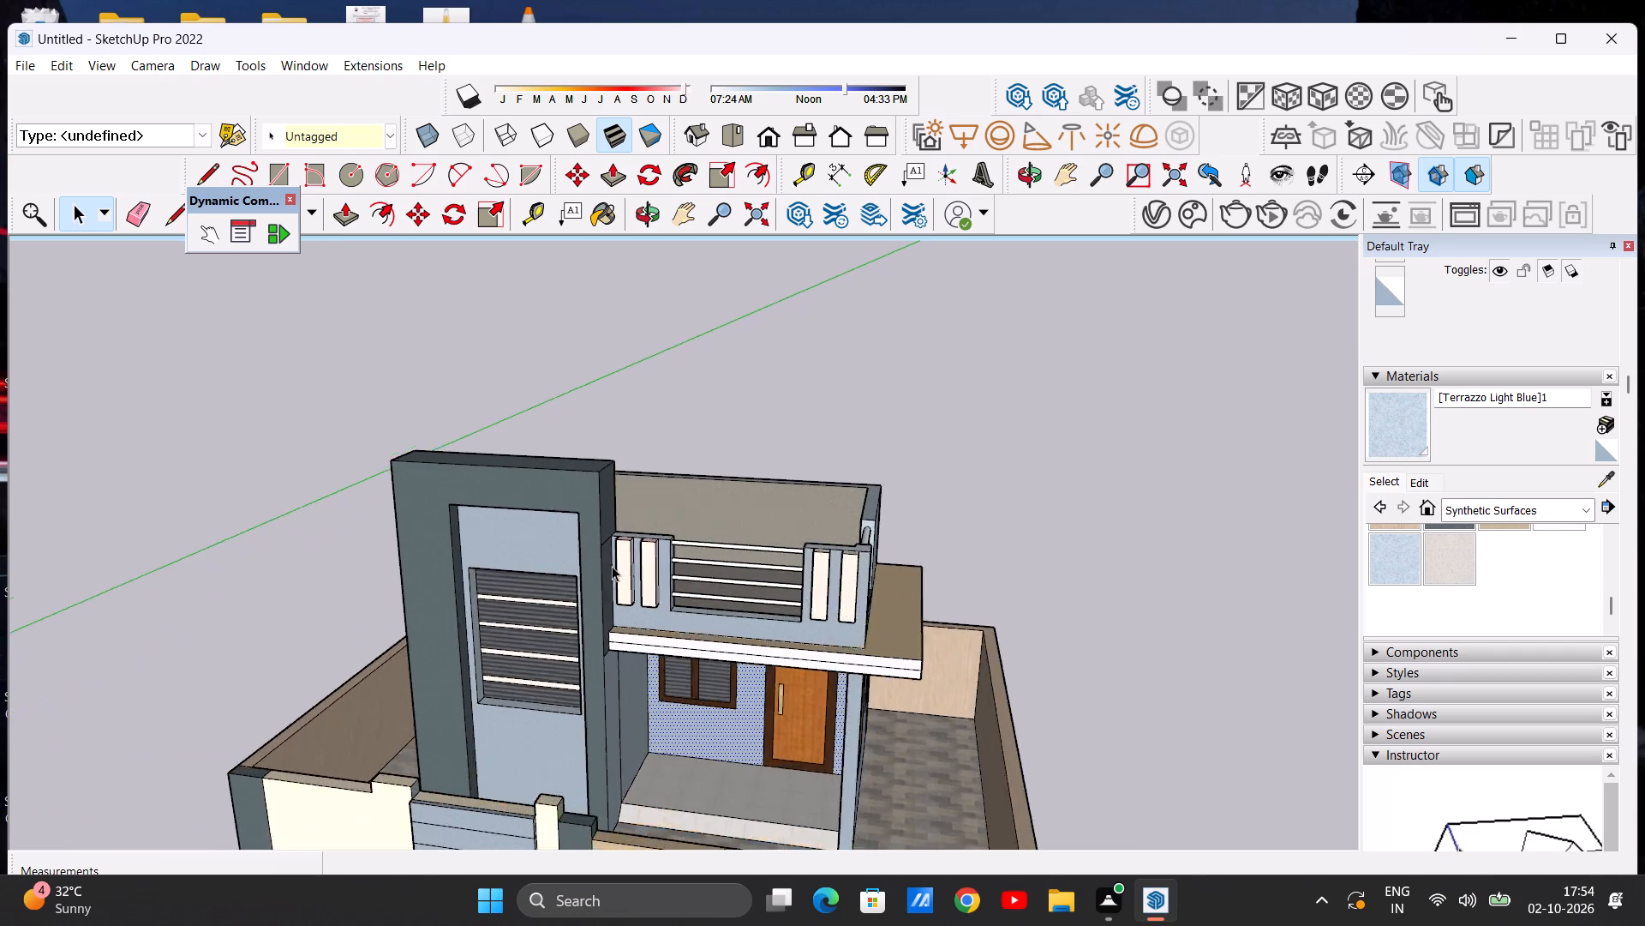
scroll(612, 566, "up", 2)
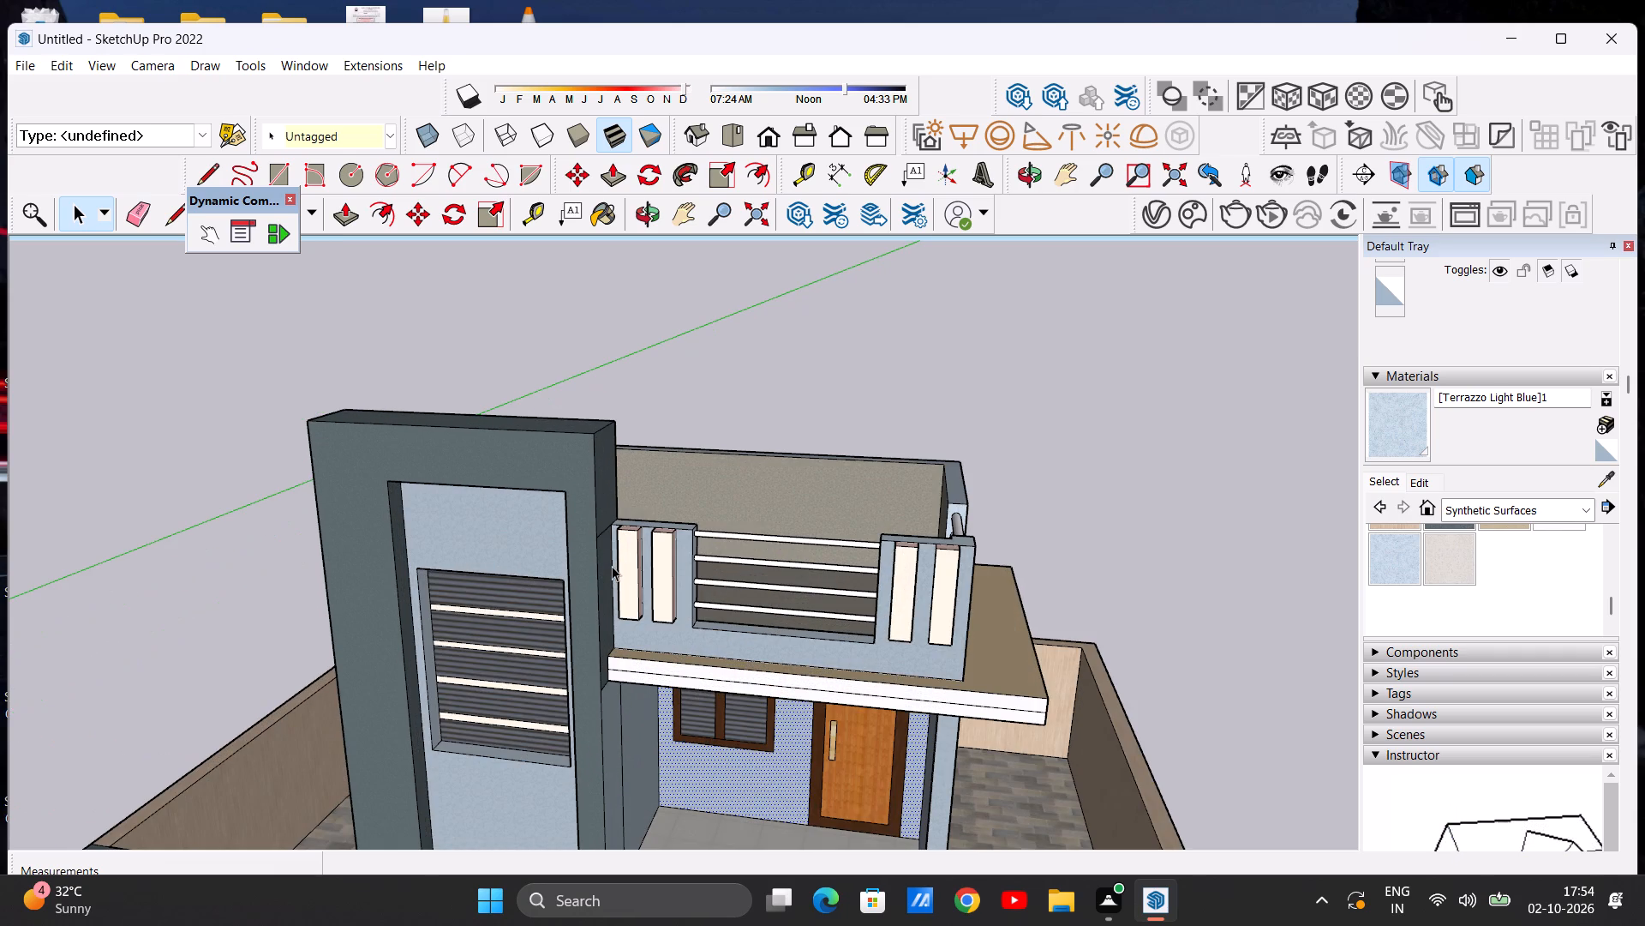
scroll(732, 559, "down", 2)
middle_click_drag(644, 580, 804, 541)
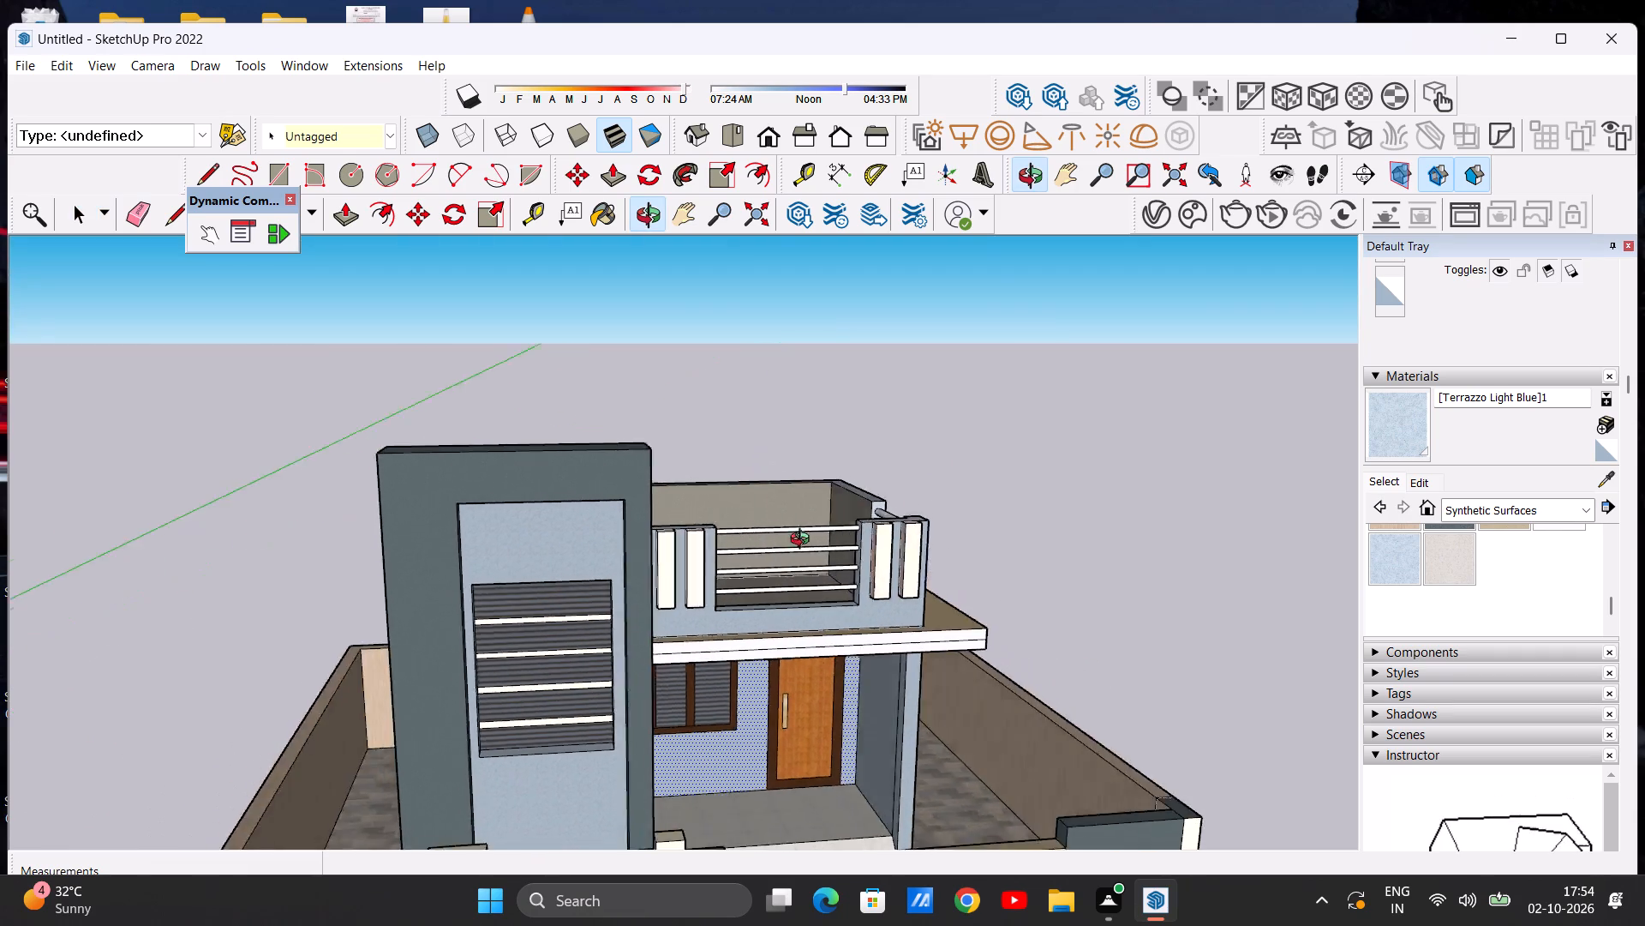
middle_click_drag(804, 541, 925, 541)
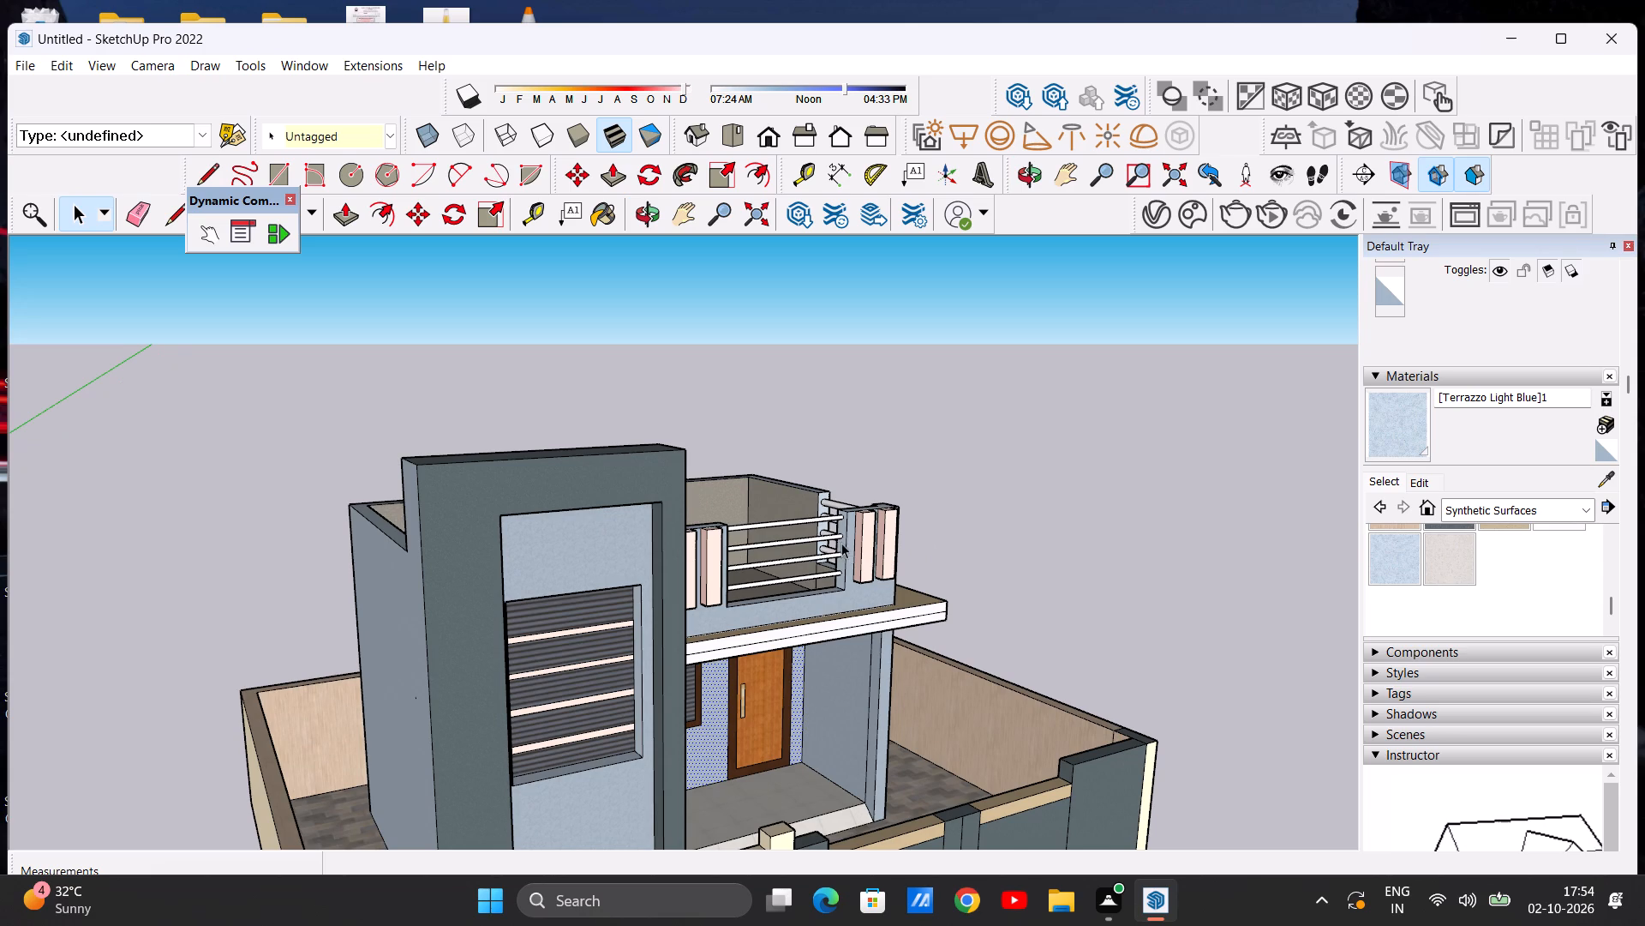
scroll(862, 547, "down", 7)
scroll(891, 572, "up", 16)
middle_click_drag(891, 562, 464, 586)
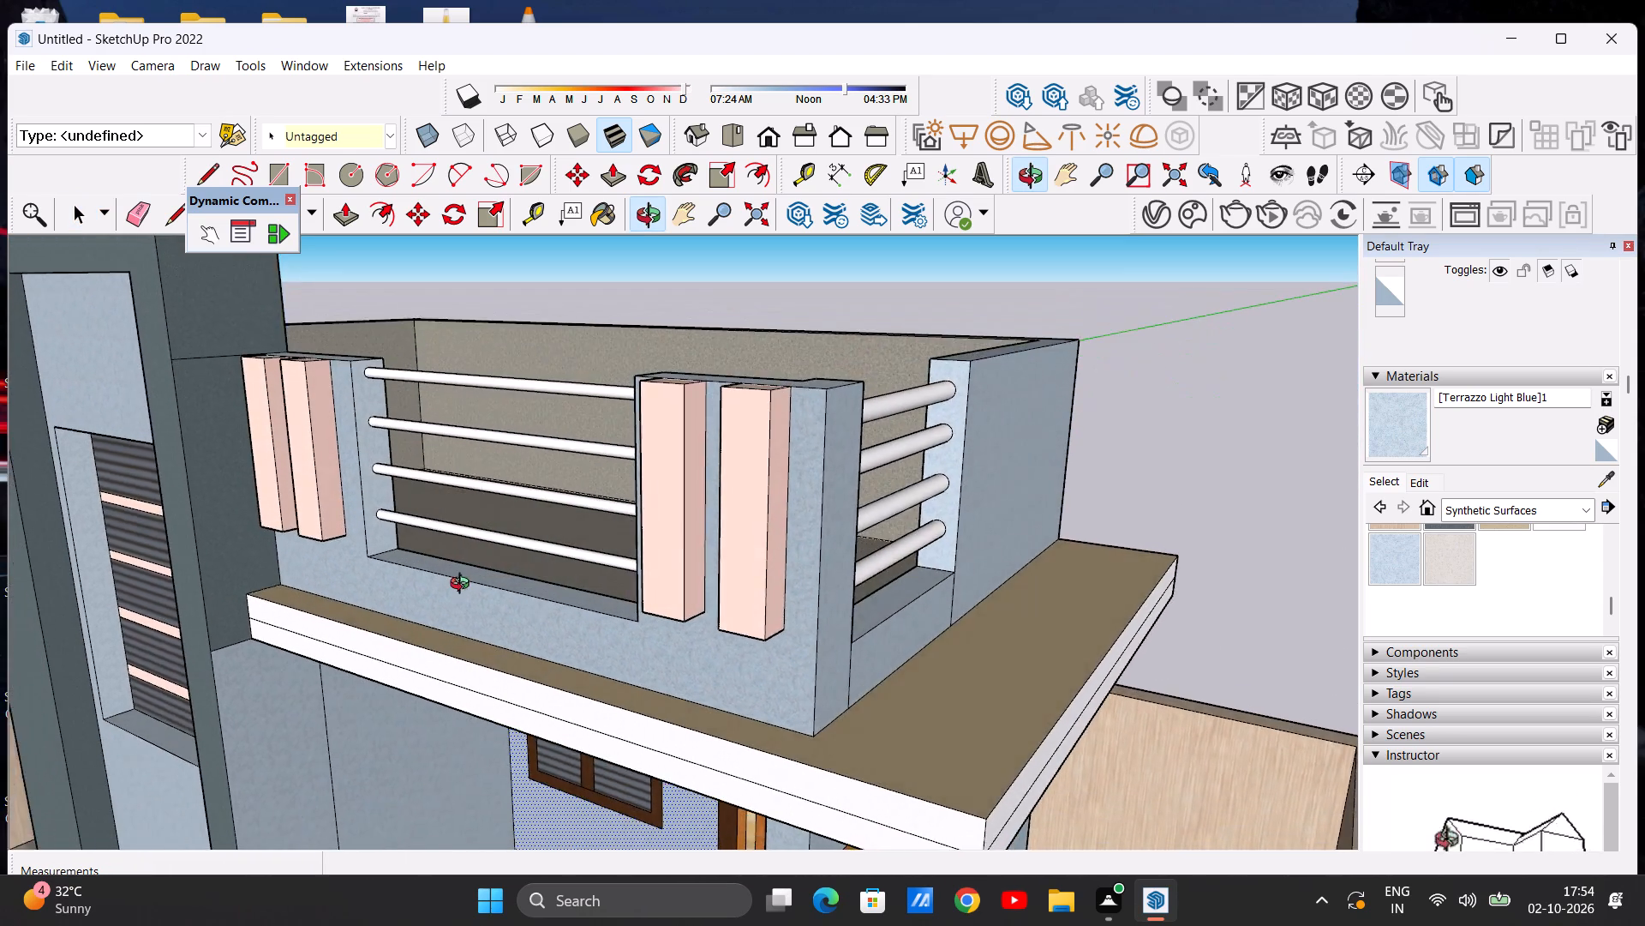
middle_click_drag(464, 586, 463, 586)
scroll(482, 576, "up", 1)
scroll(679, 578, "down", 3)
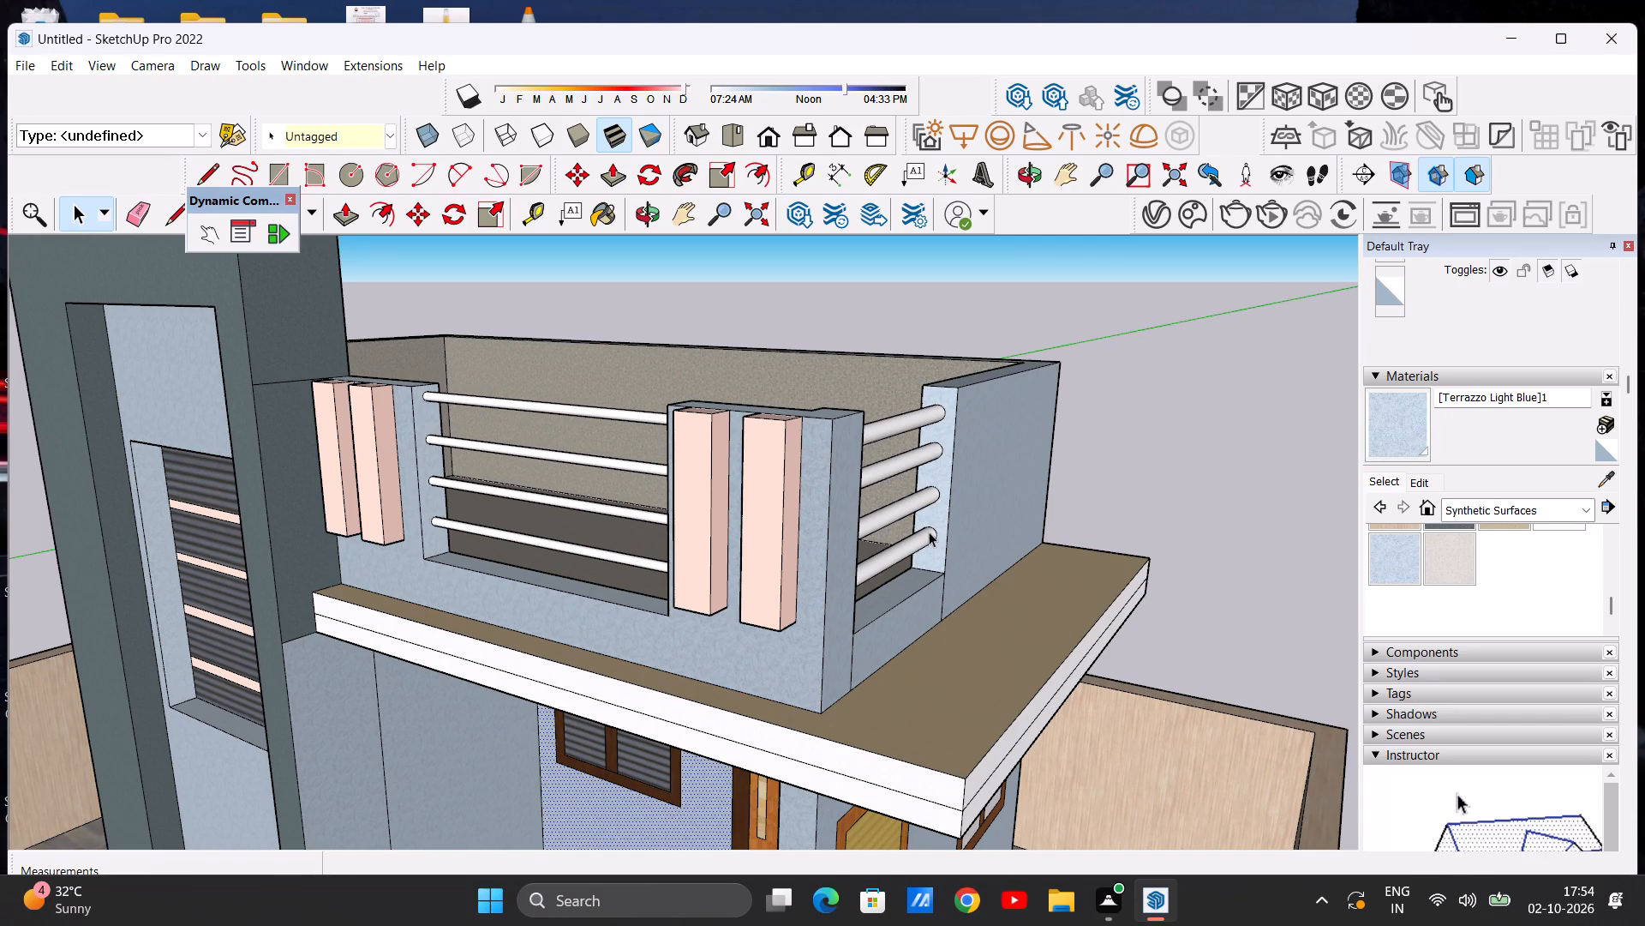
scroll(1005, 517, "down", 8)
scroll(841, 504, "up", 12)
scroll(879, 503, "down", 6)
scroll(820, 486, "up", 3)
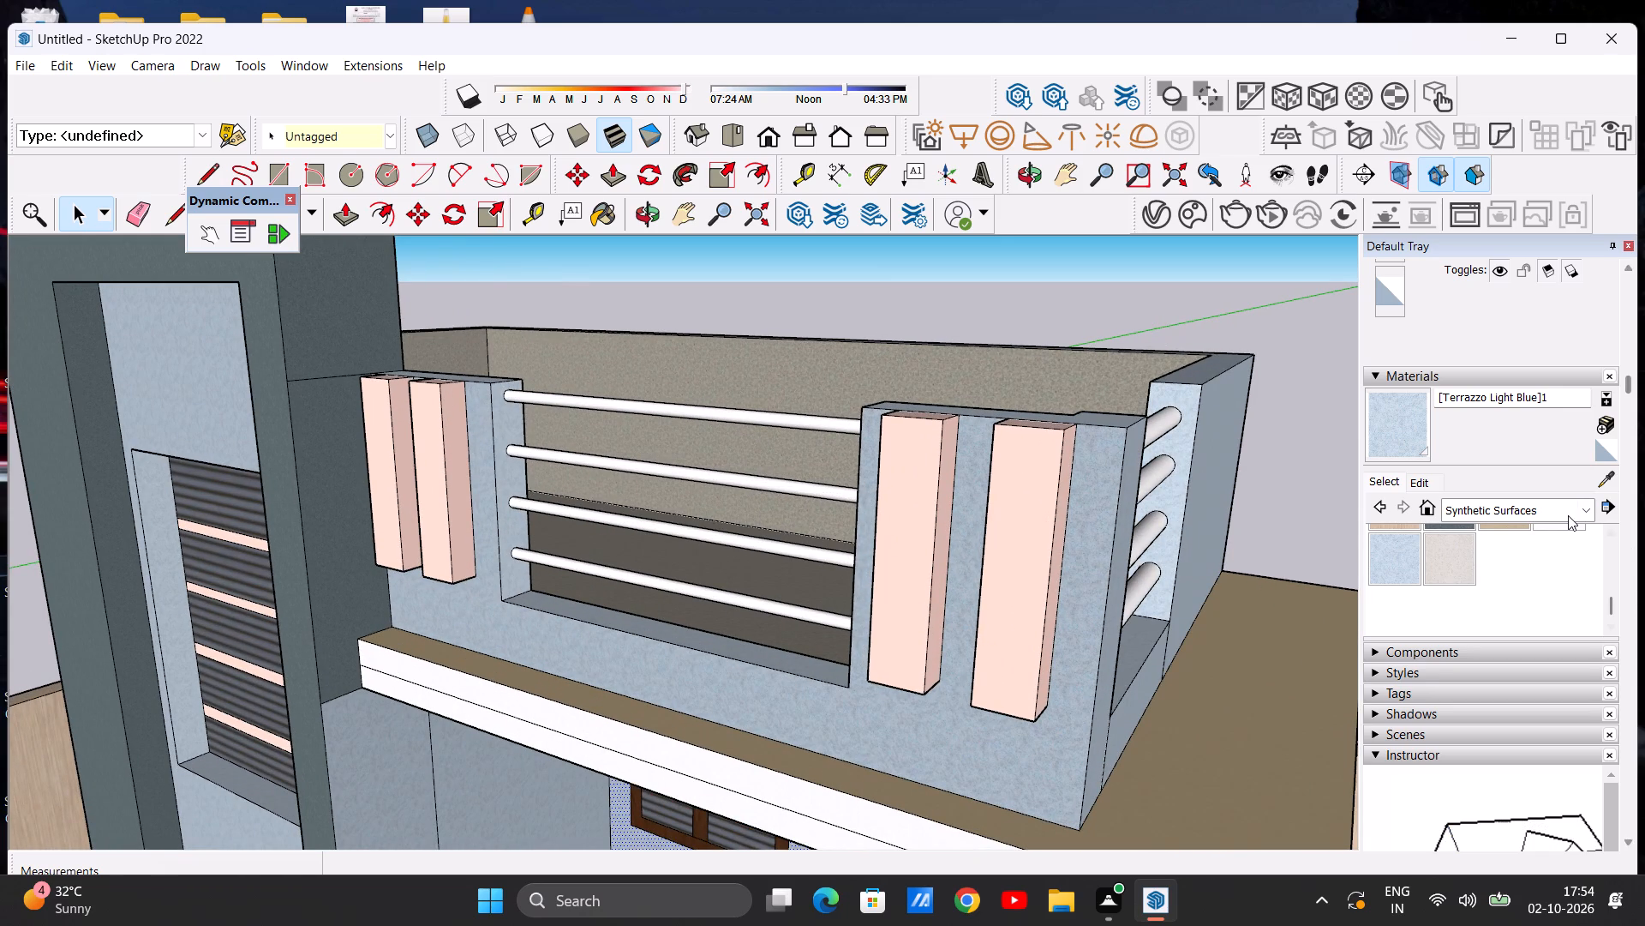
Apply 0136_Charcoal from the Colors-Named collection to the upper three rails of the front balcony railing.
left_click(1579, 511)
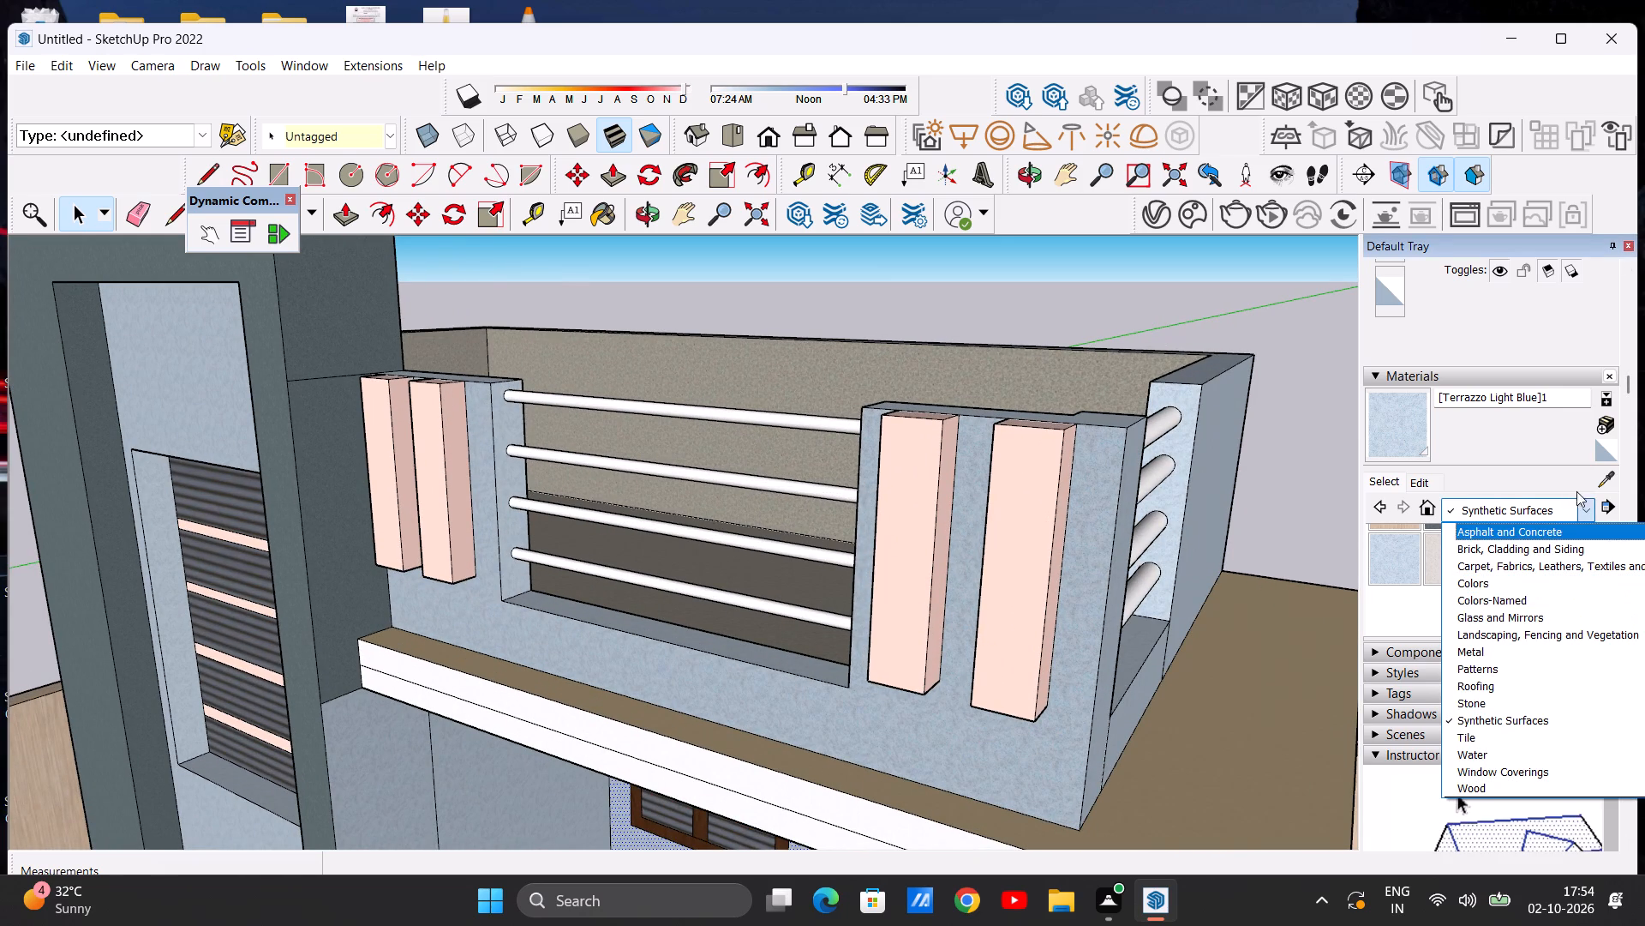
left_click(1473, 592)
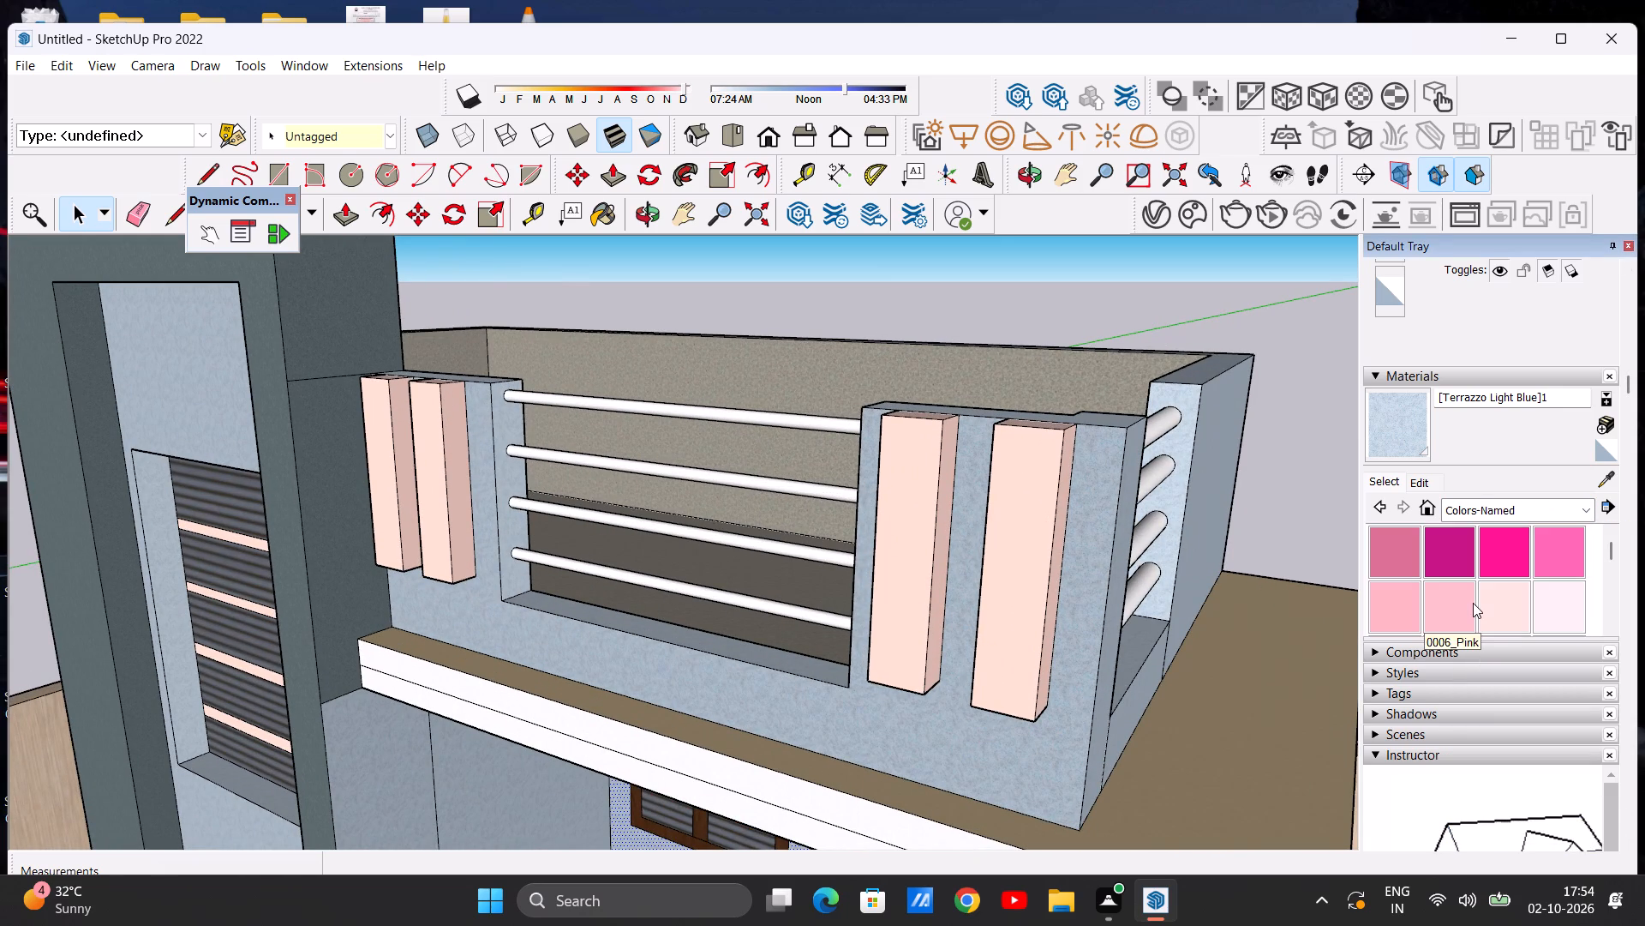
scroll(1473, 603, "down", 8)
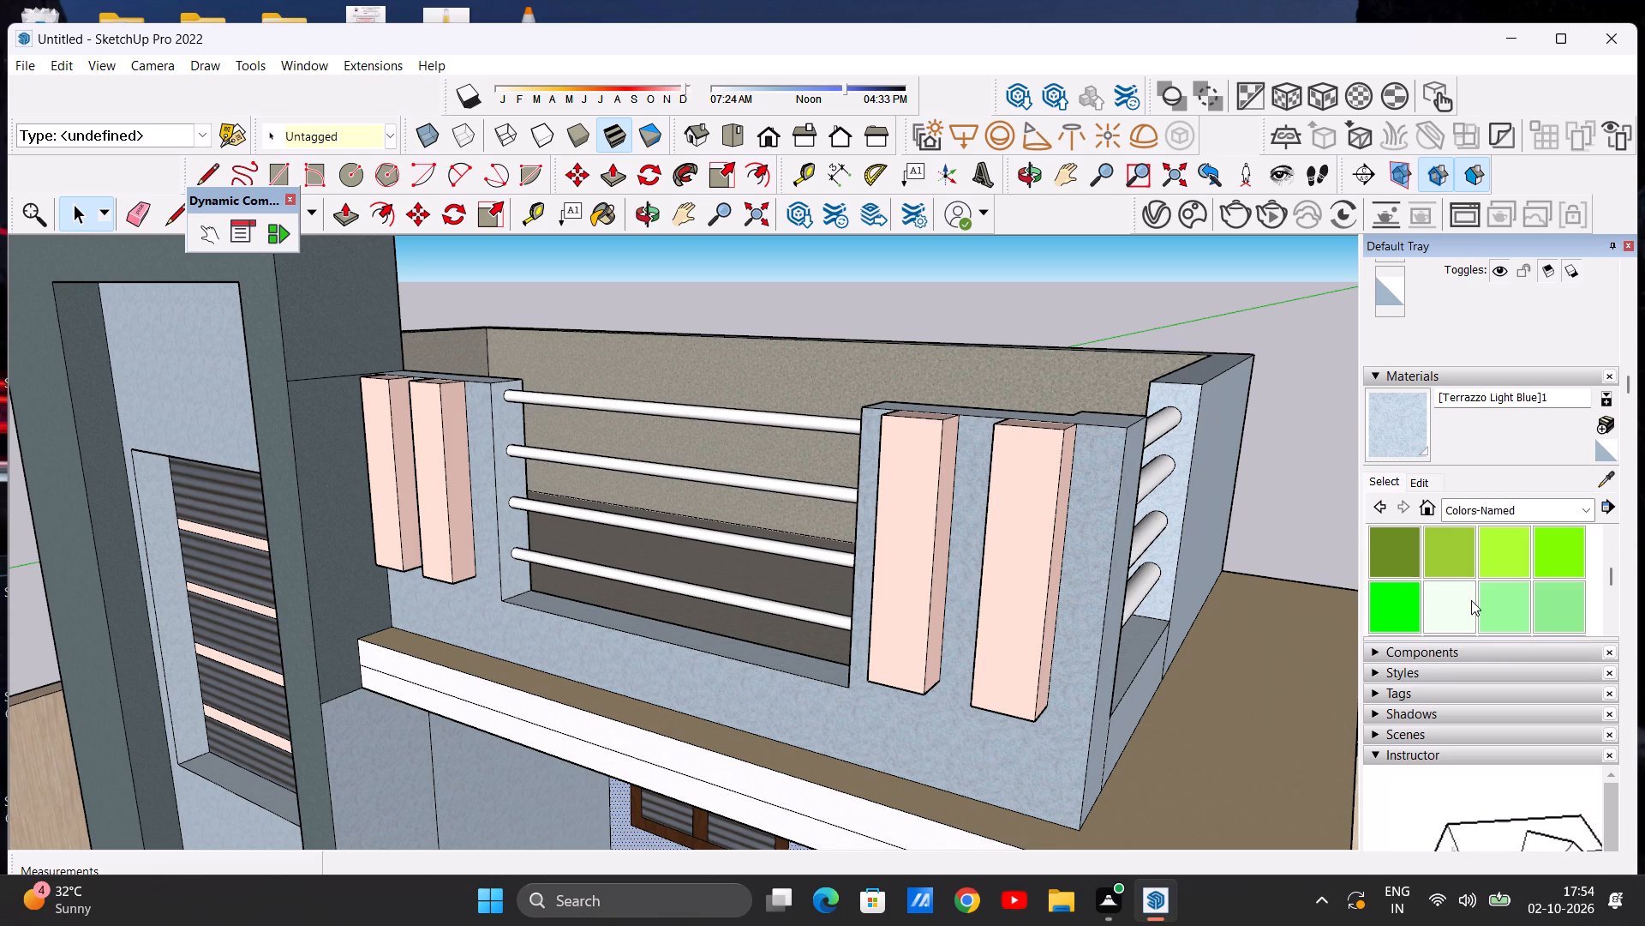
scroll(1471, 600, "down", 6)
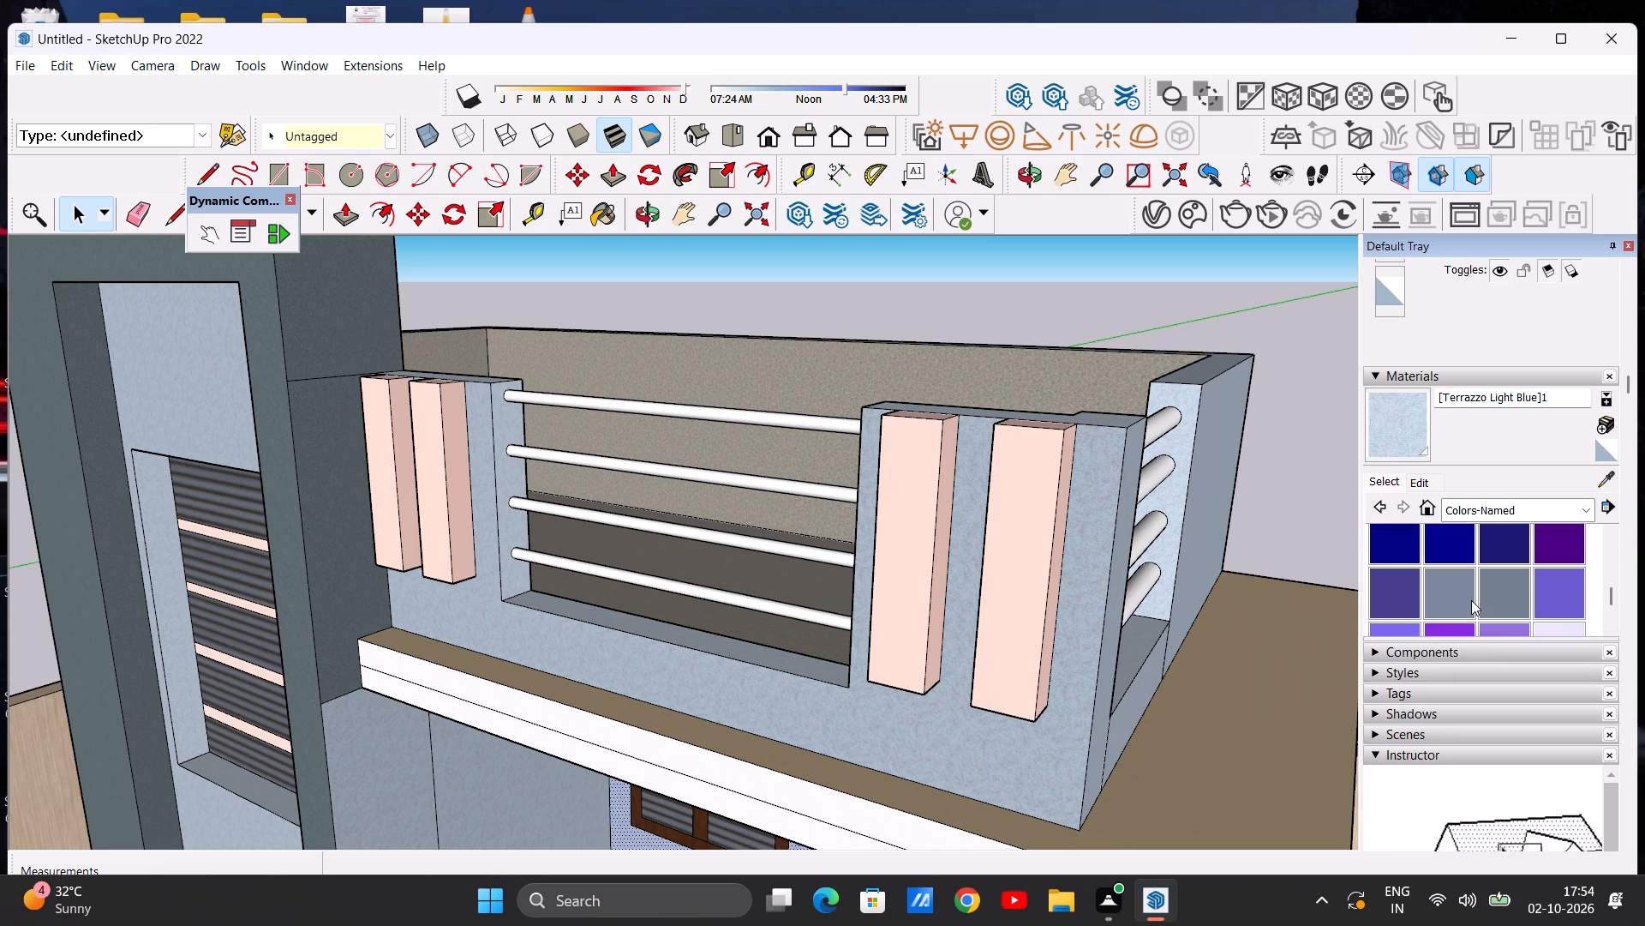
scroll(1471, 600, "down", 4)
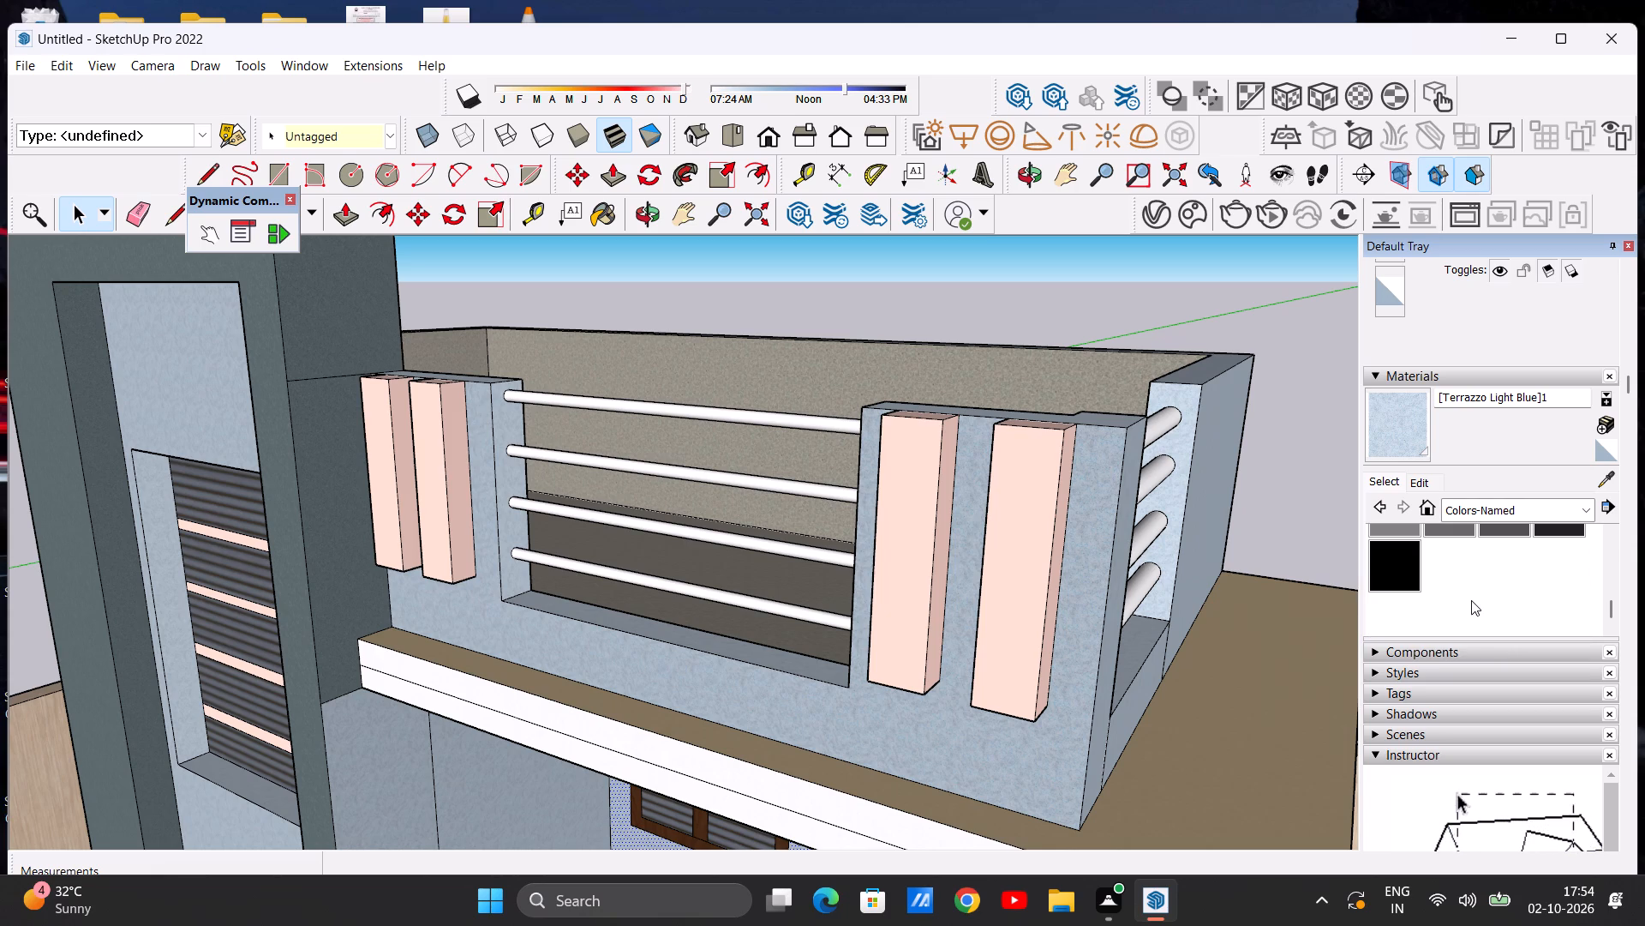
scroll(1471, 600, "up", 1)
left_click(1563, 608)
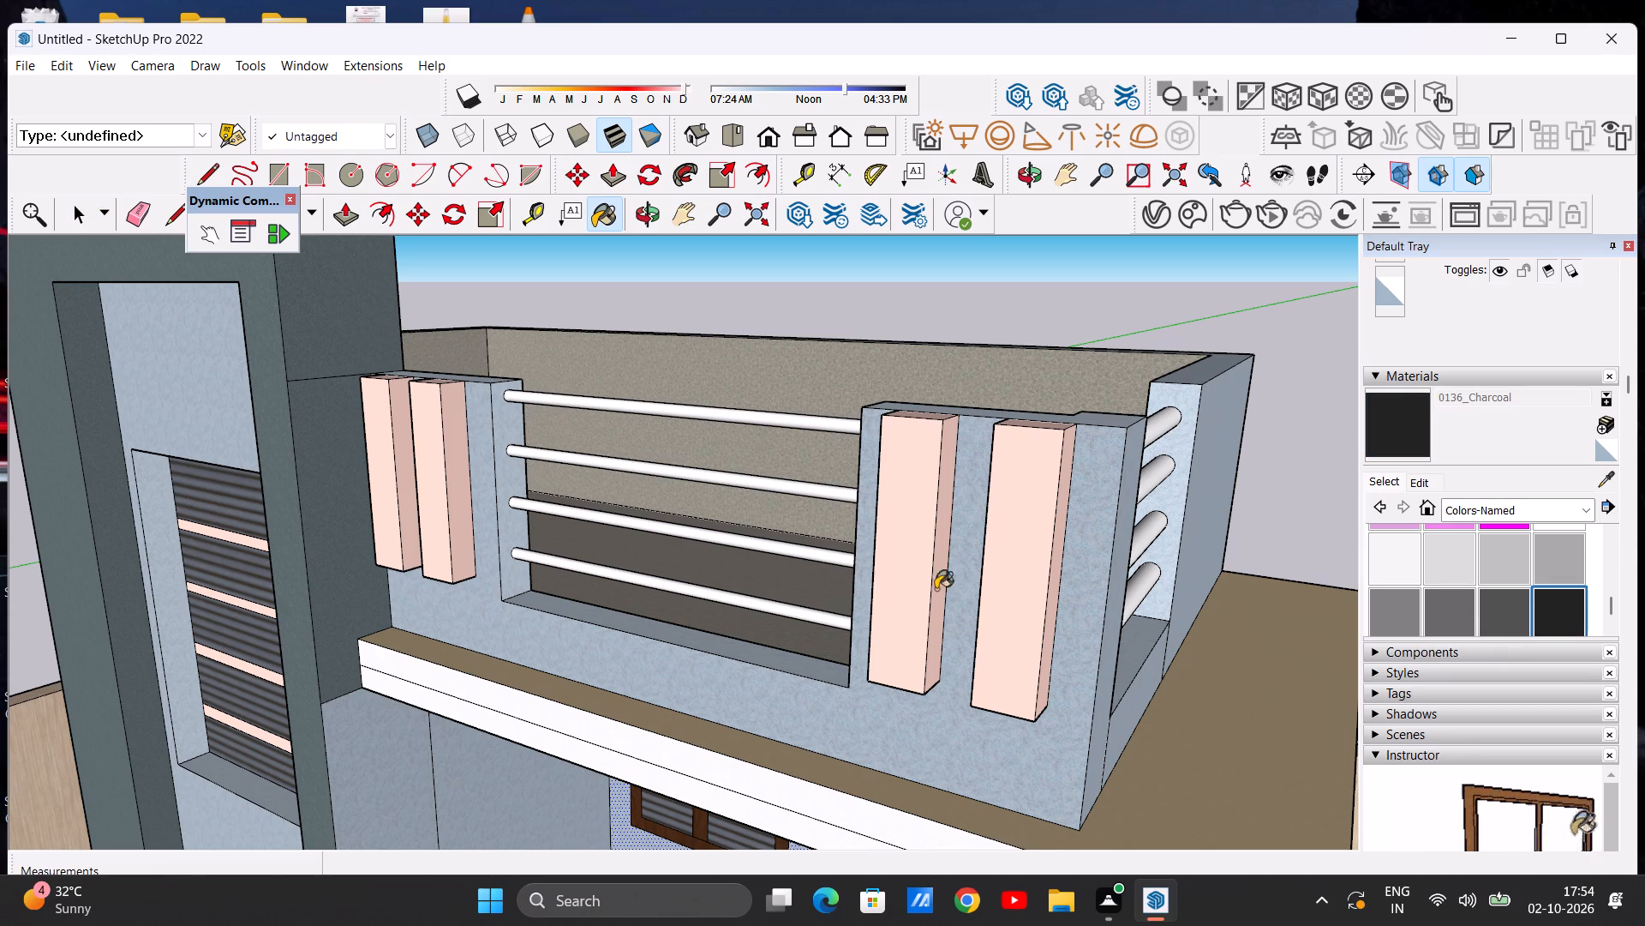
scroll(986, 421, "down", 5)
middle_click_drag(849, 454, 896, 493)
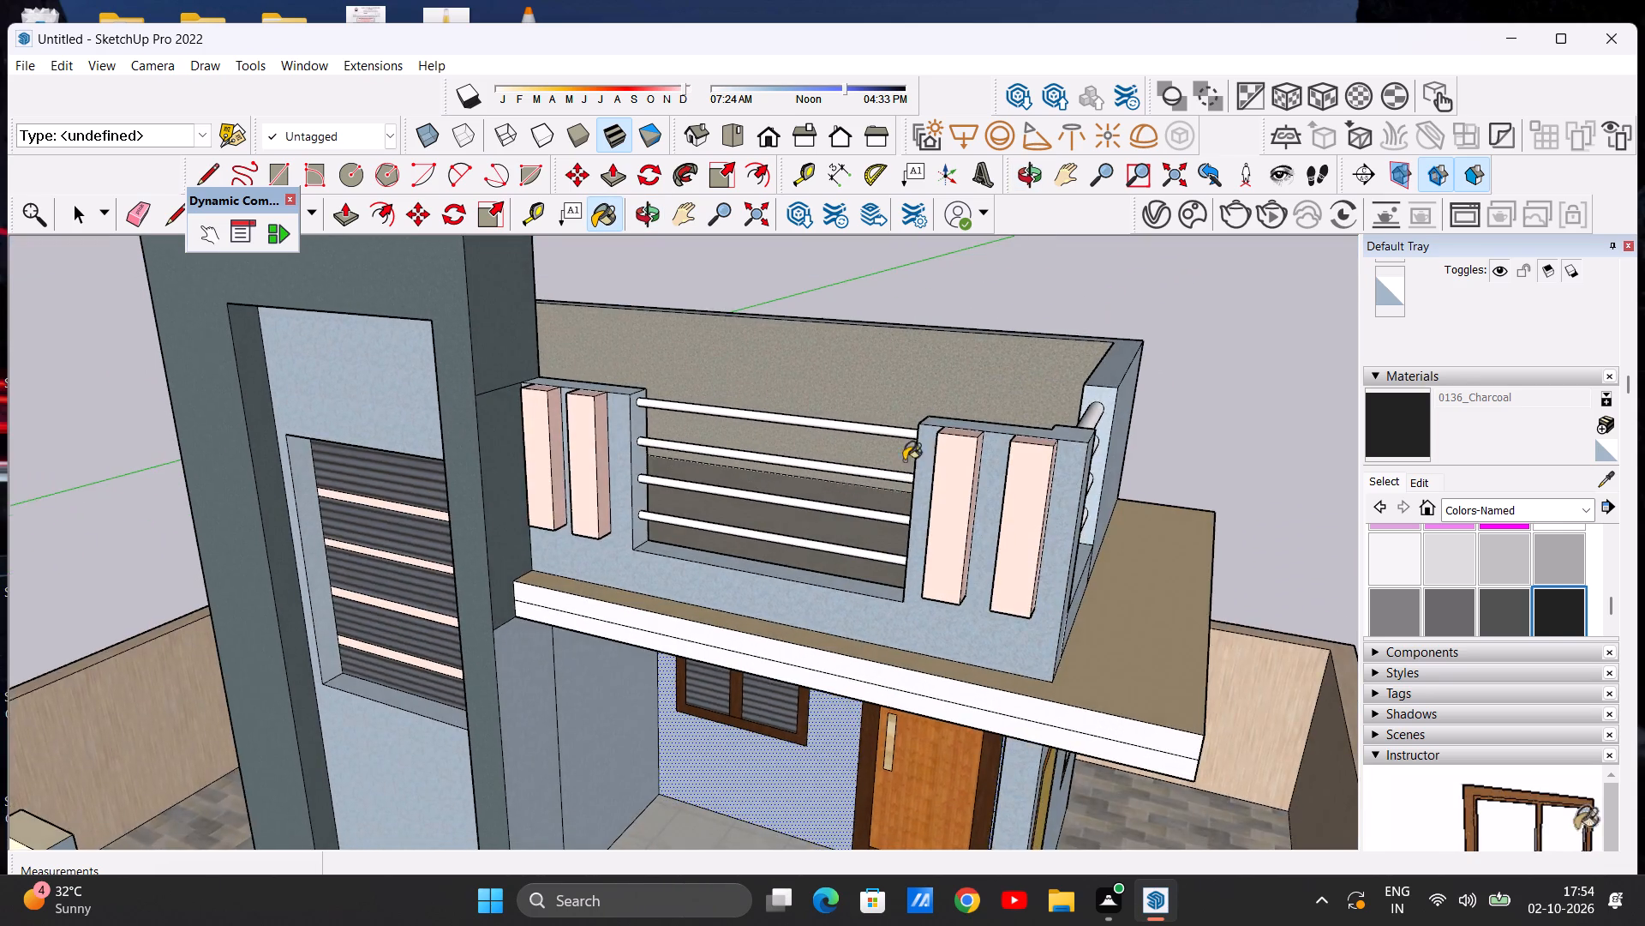
scroll(895, 447, "up", 10)
scroll(952, 442, "down", 6)
left_click(986, 410)
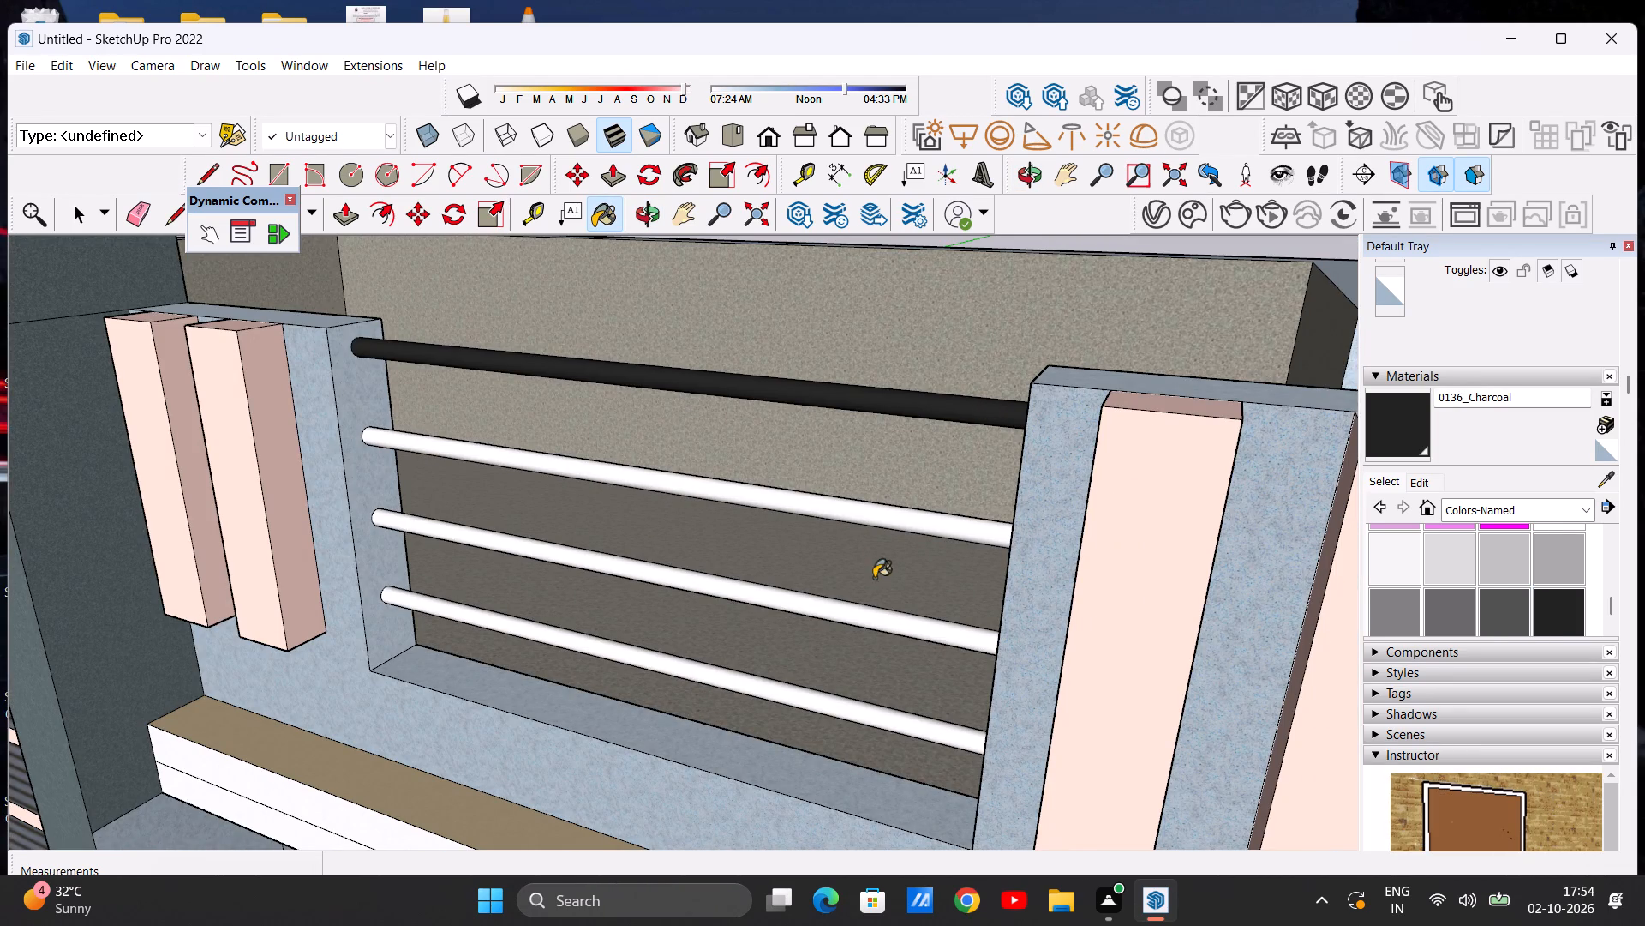
left_click(906, 520)
left_click(869, 616)
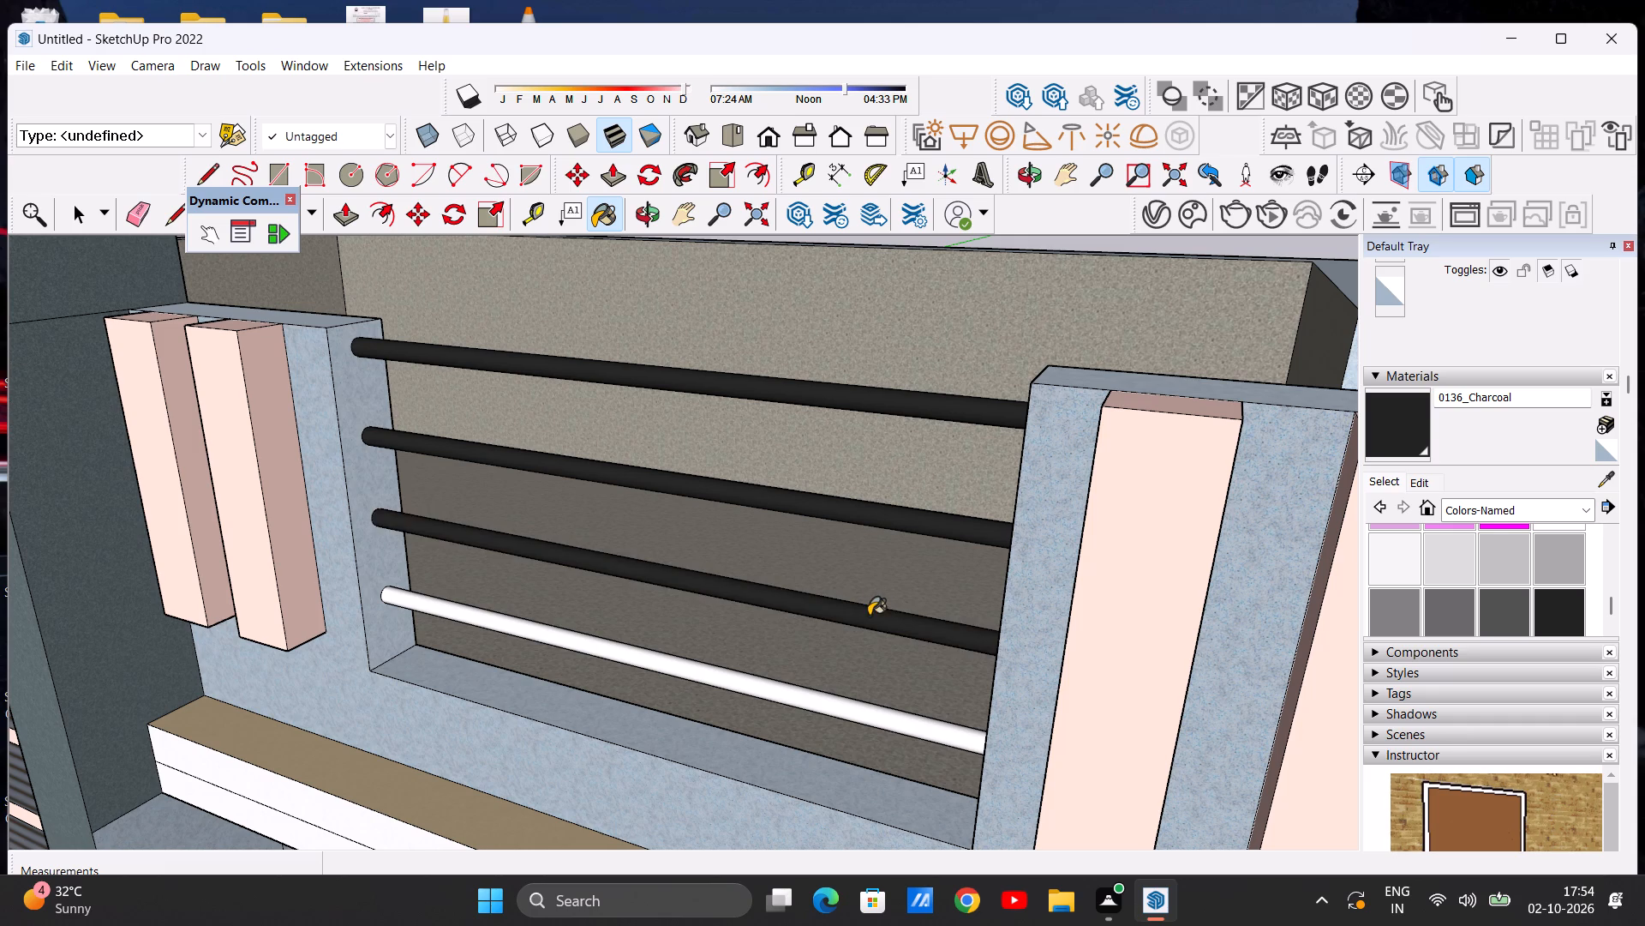
Apply 0136_Charcoal to the lowest rail of the front balcony railing.
scroll(872, 548, "down", 11)
scroll(893, 671, "up", 8)
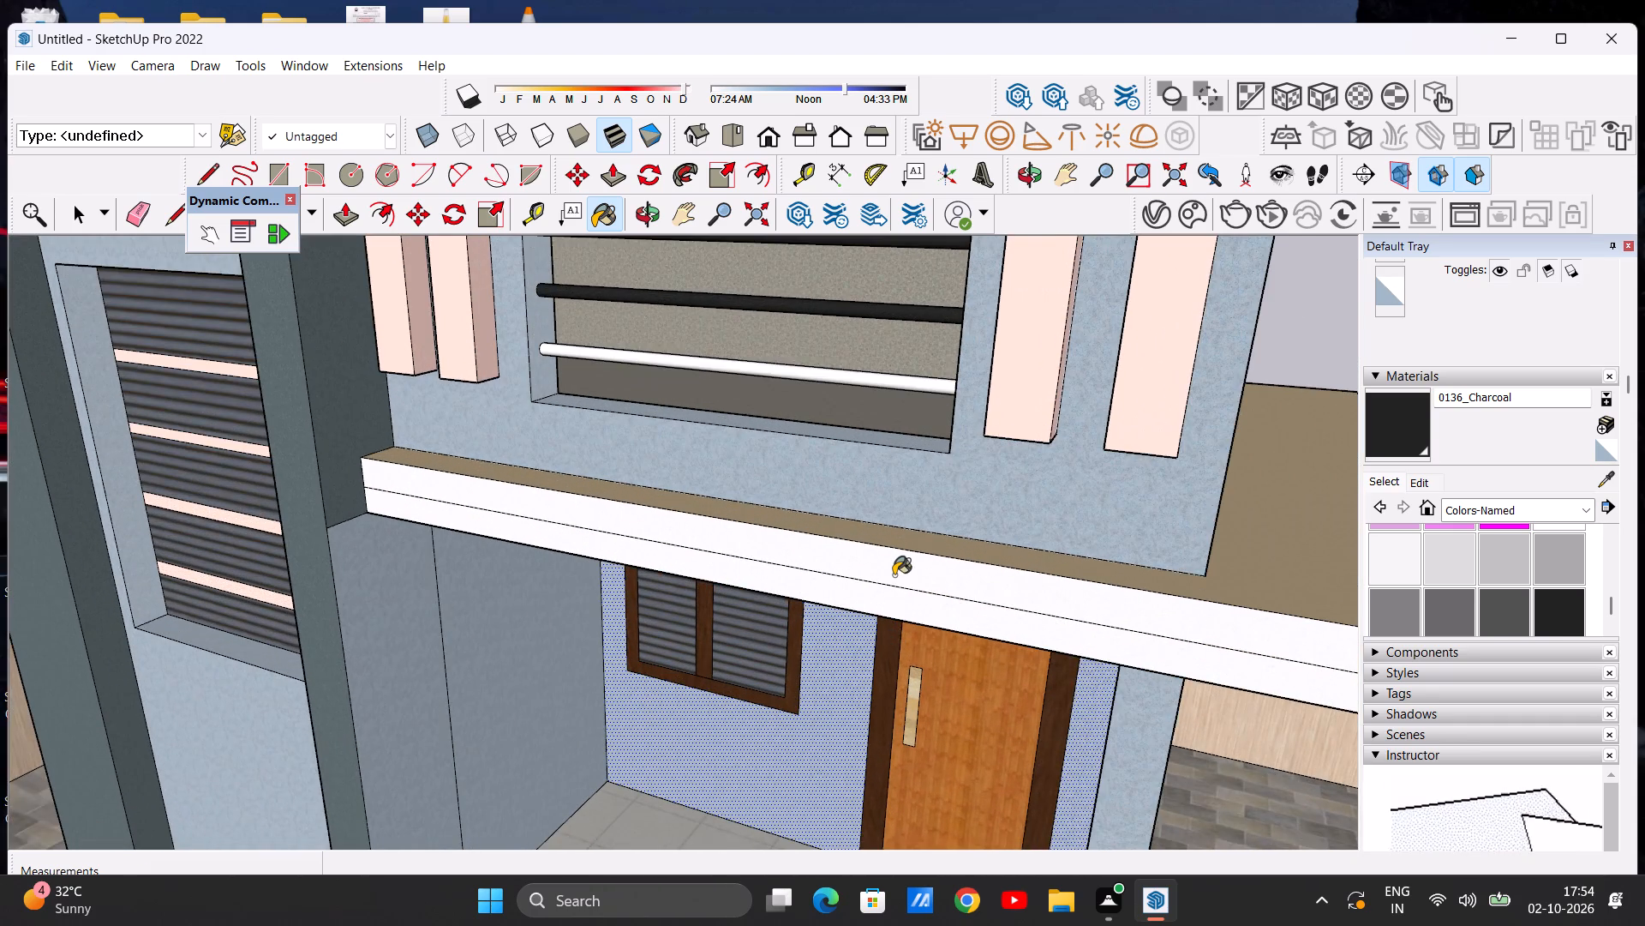
scroll(894, 575, "up", 4)
key("space")
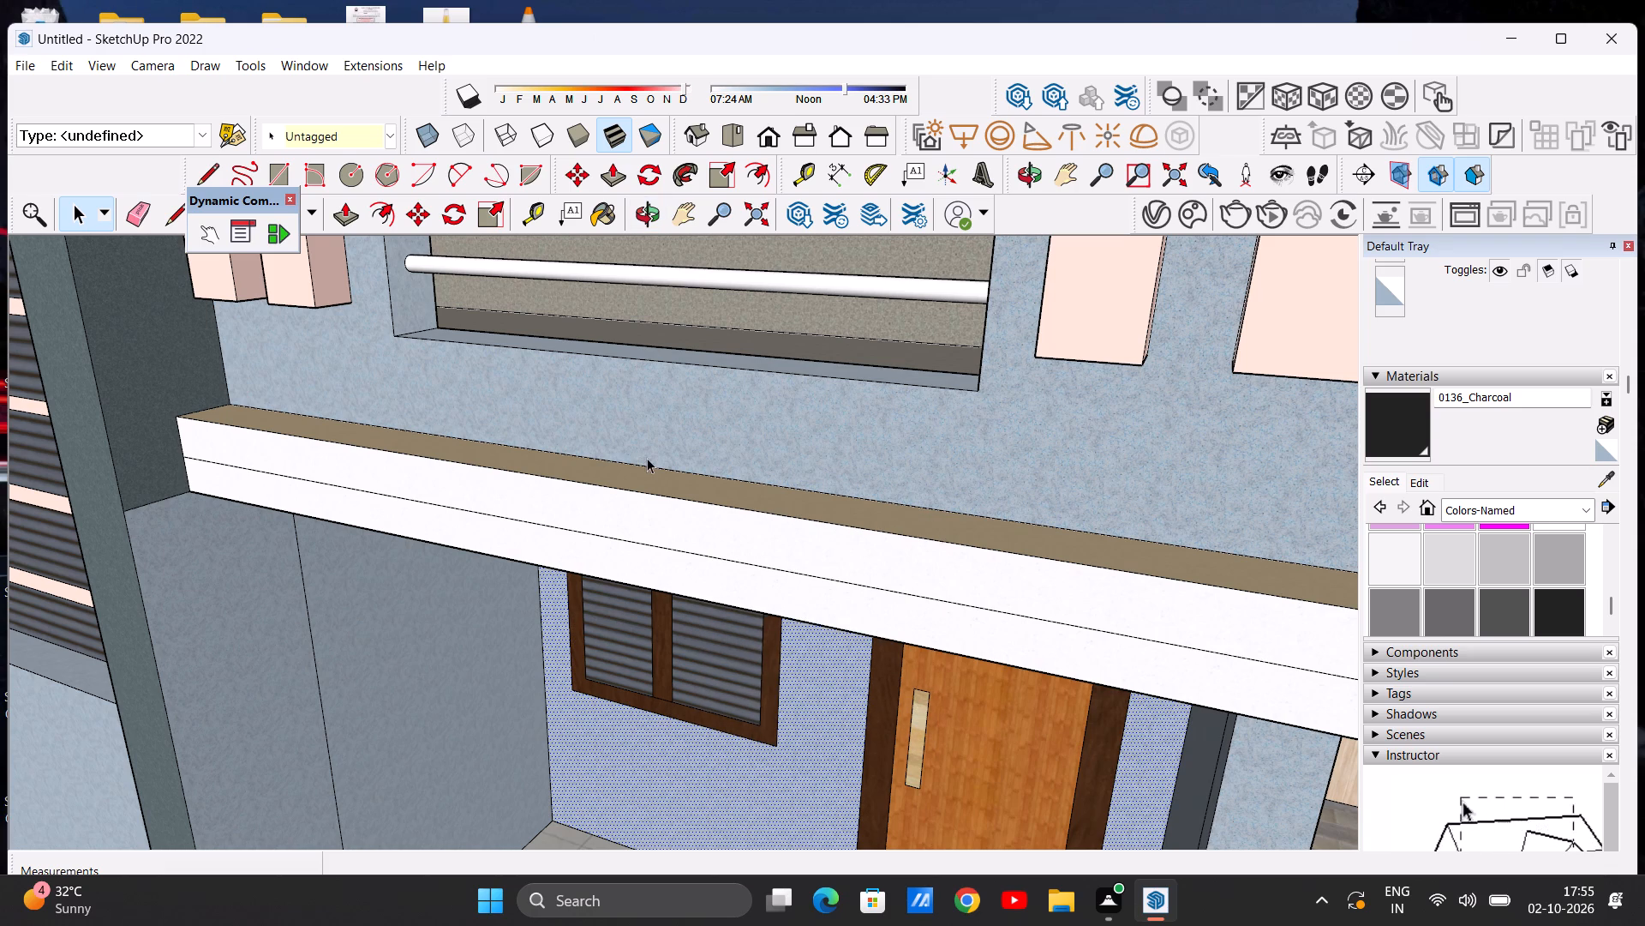
scroll(648, 460, "down", 20)
scroll(648, 460, "down", 10)
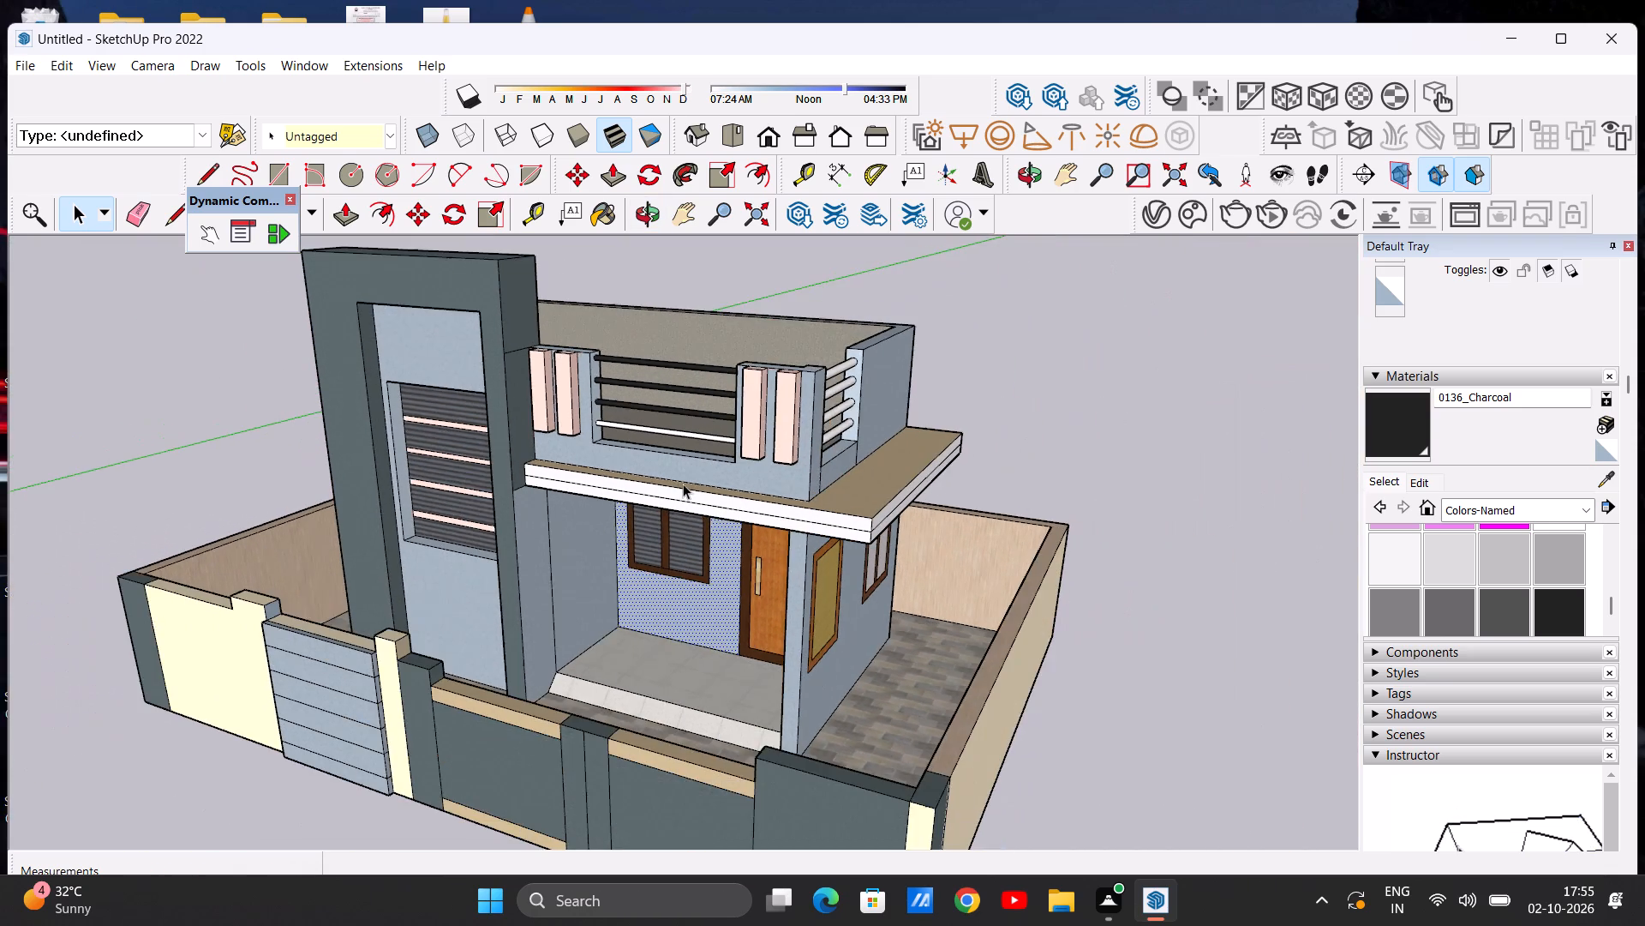
scroll(637, 515, "up", 8)
scroll(669, 508, "down", 5)
scroll(720, 310, "up", 7)
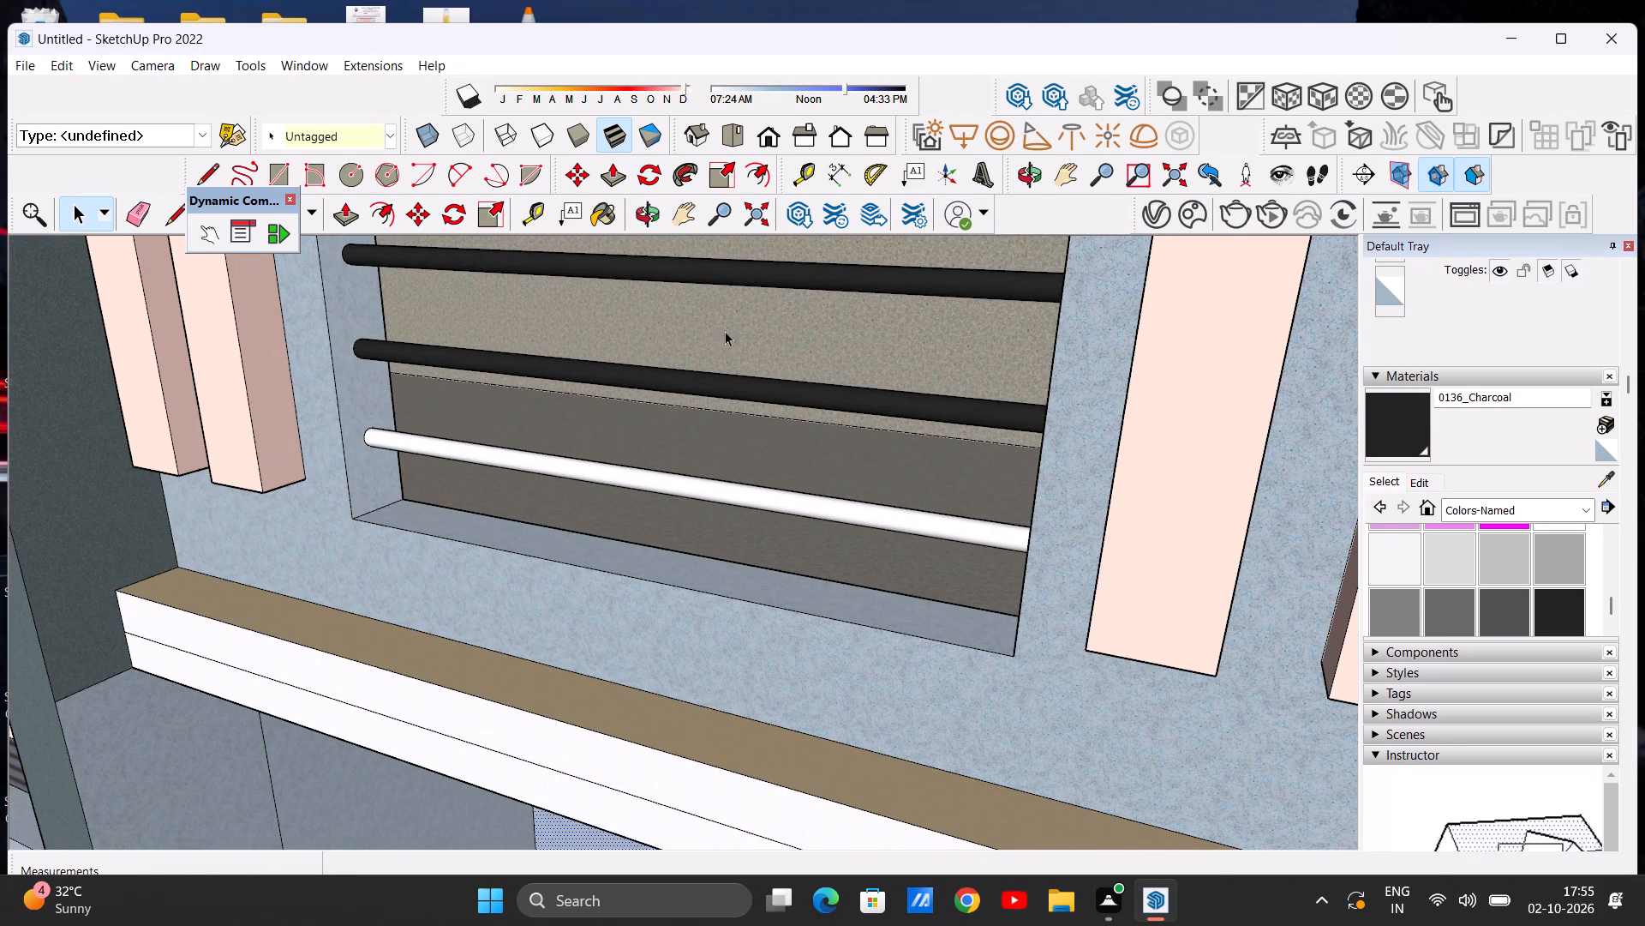
scroll(790, 442, "up", 3)
scroll(803, 444, "down", 5)
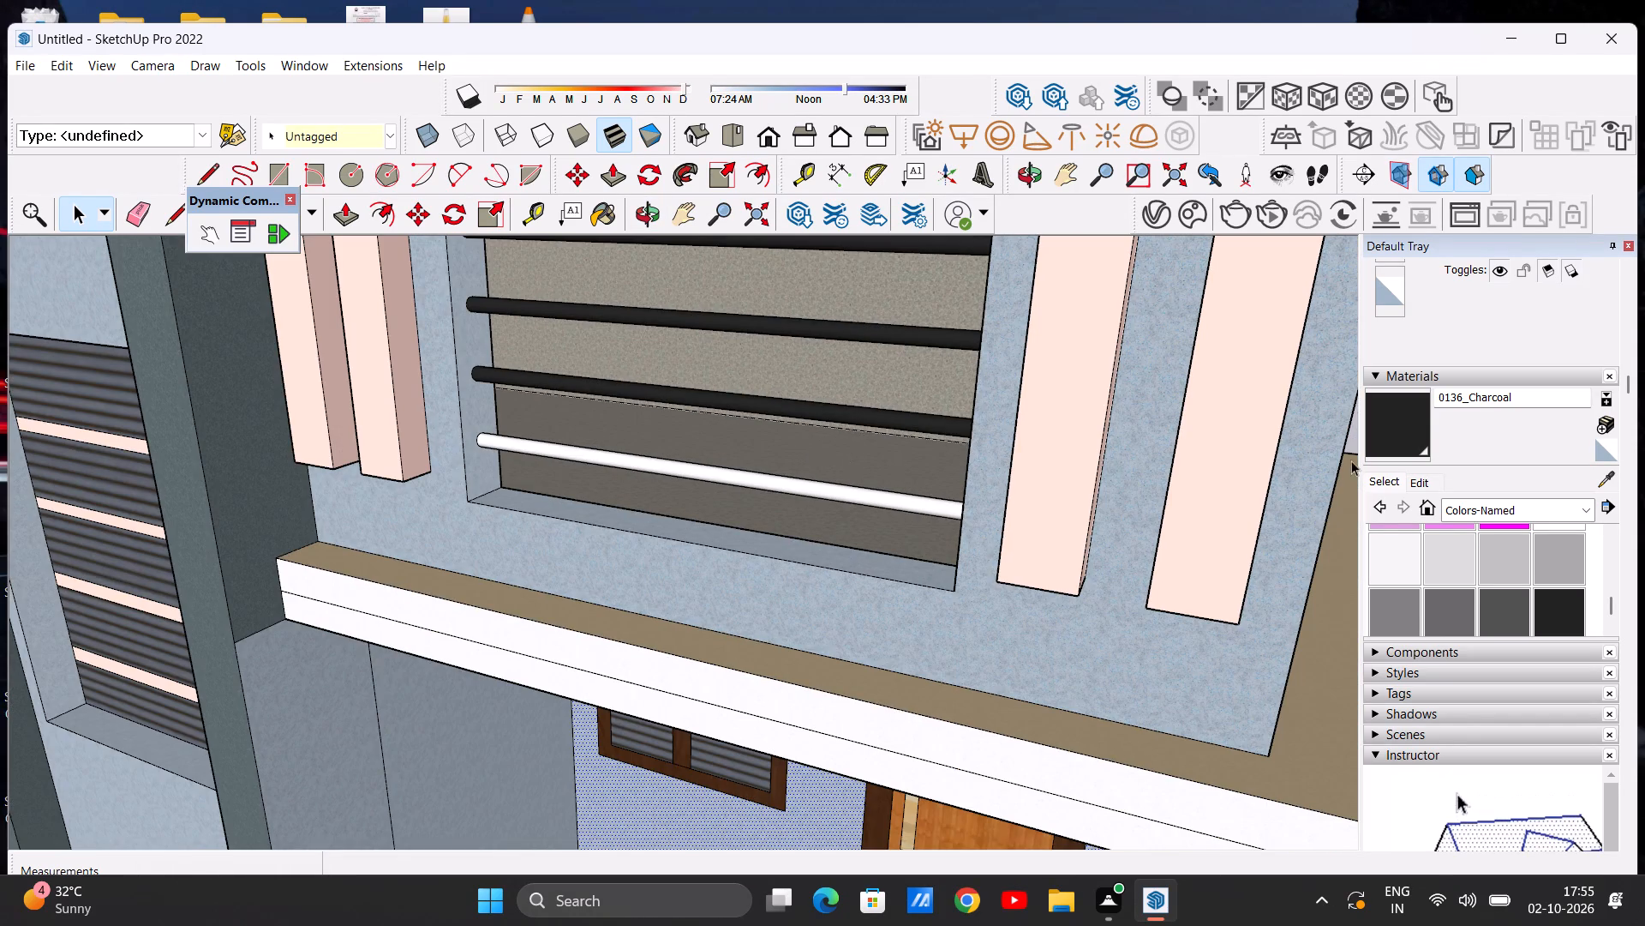
left_click(1415, 414)
scroll(852, 496, "up", 9)
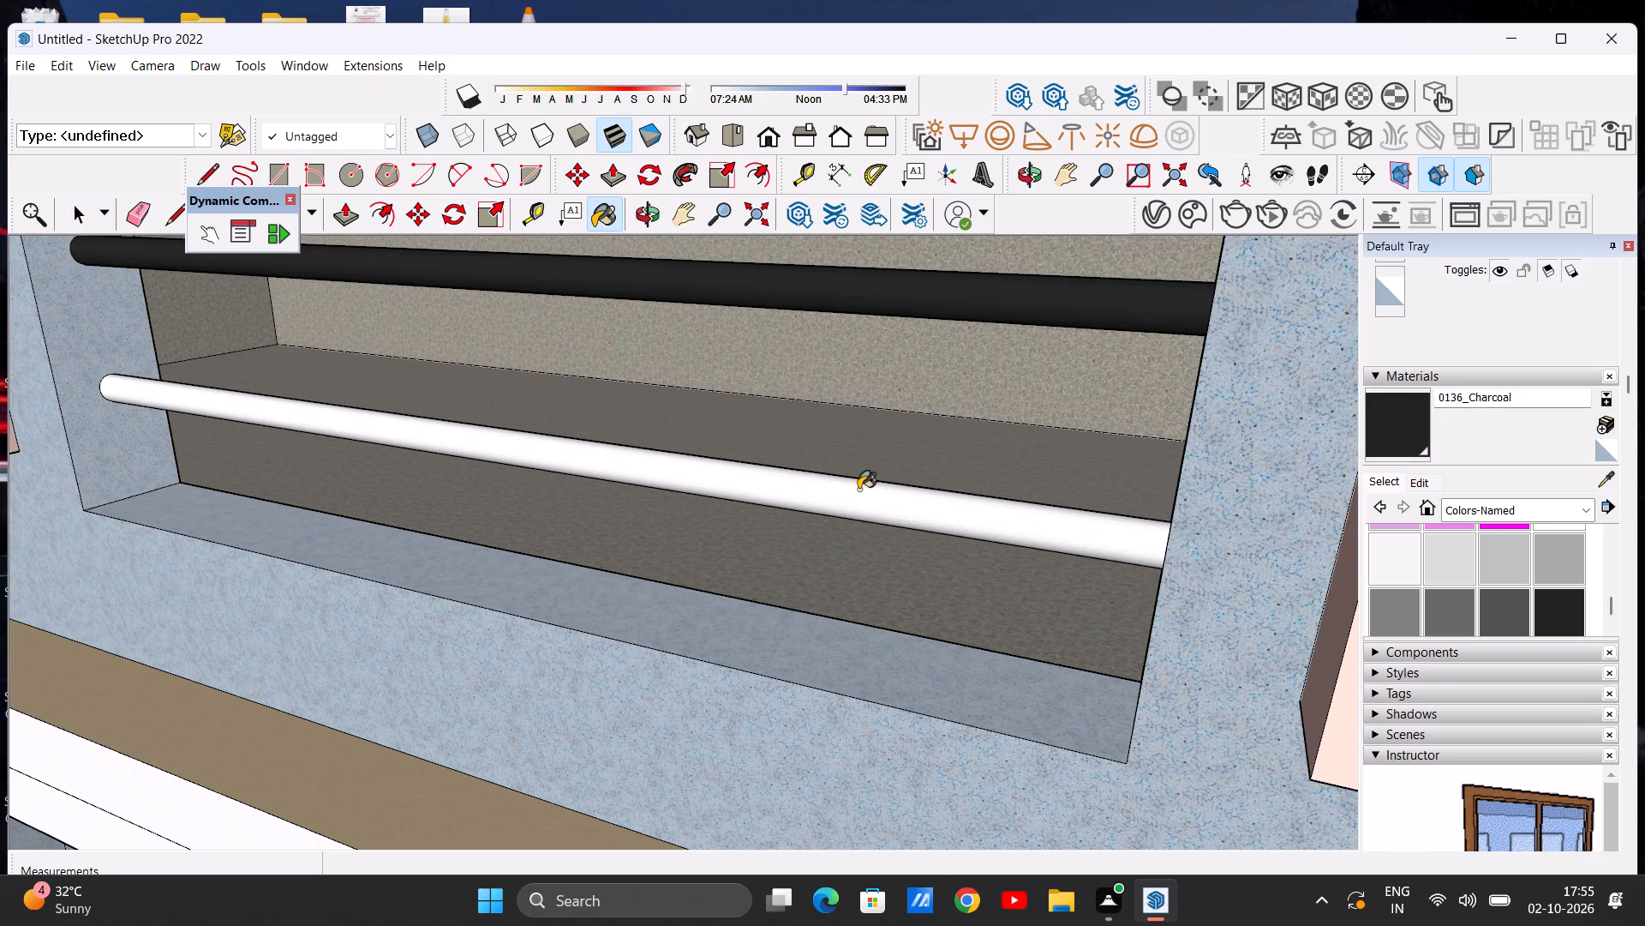
left_click(858, 490)
Apply 0136_Charcoal to all four rails of the balcony's side railing.
scroll(784, 497, "down", 20)
scroll(784, 497, "down", 1)
middle_click_drag(967, 430, 727, 436)
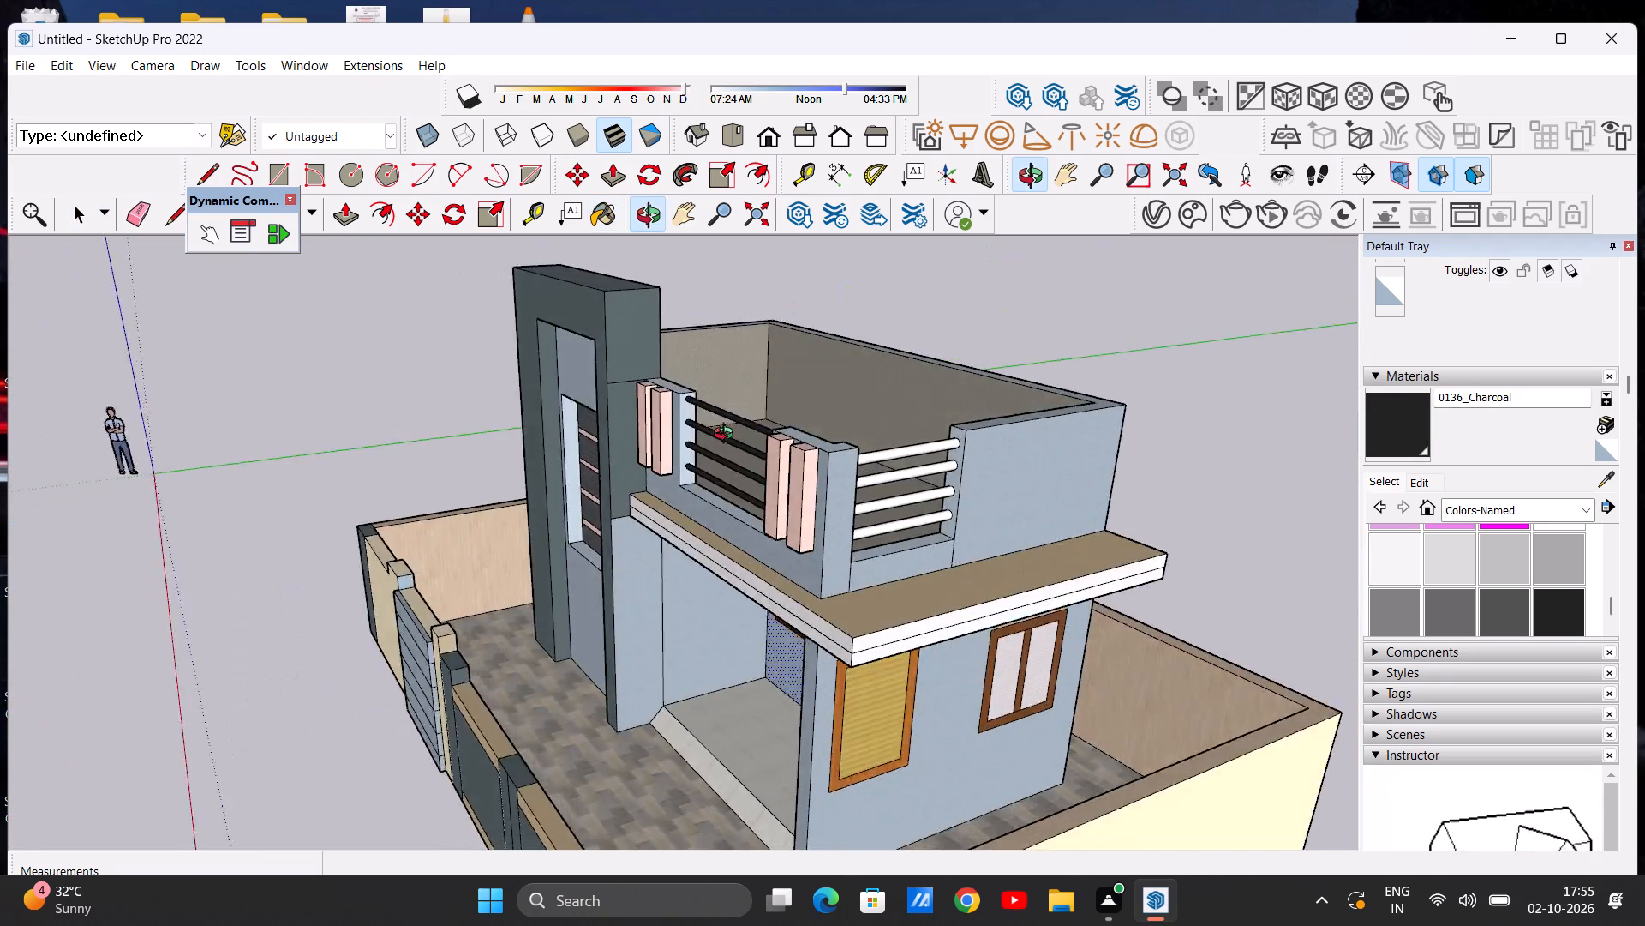
middle_click_drag(727, 436, 527, 436)
scroll(868, 476, "up", 7)
left_click(847, 481)
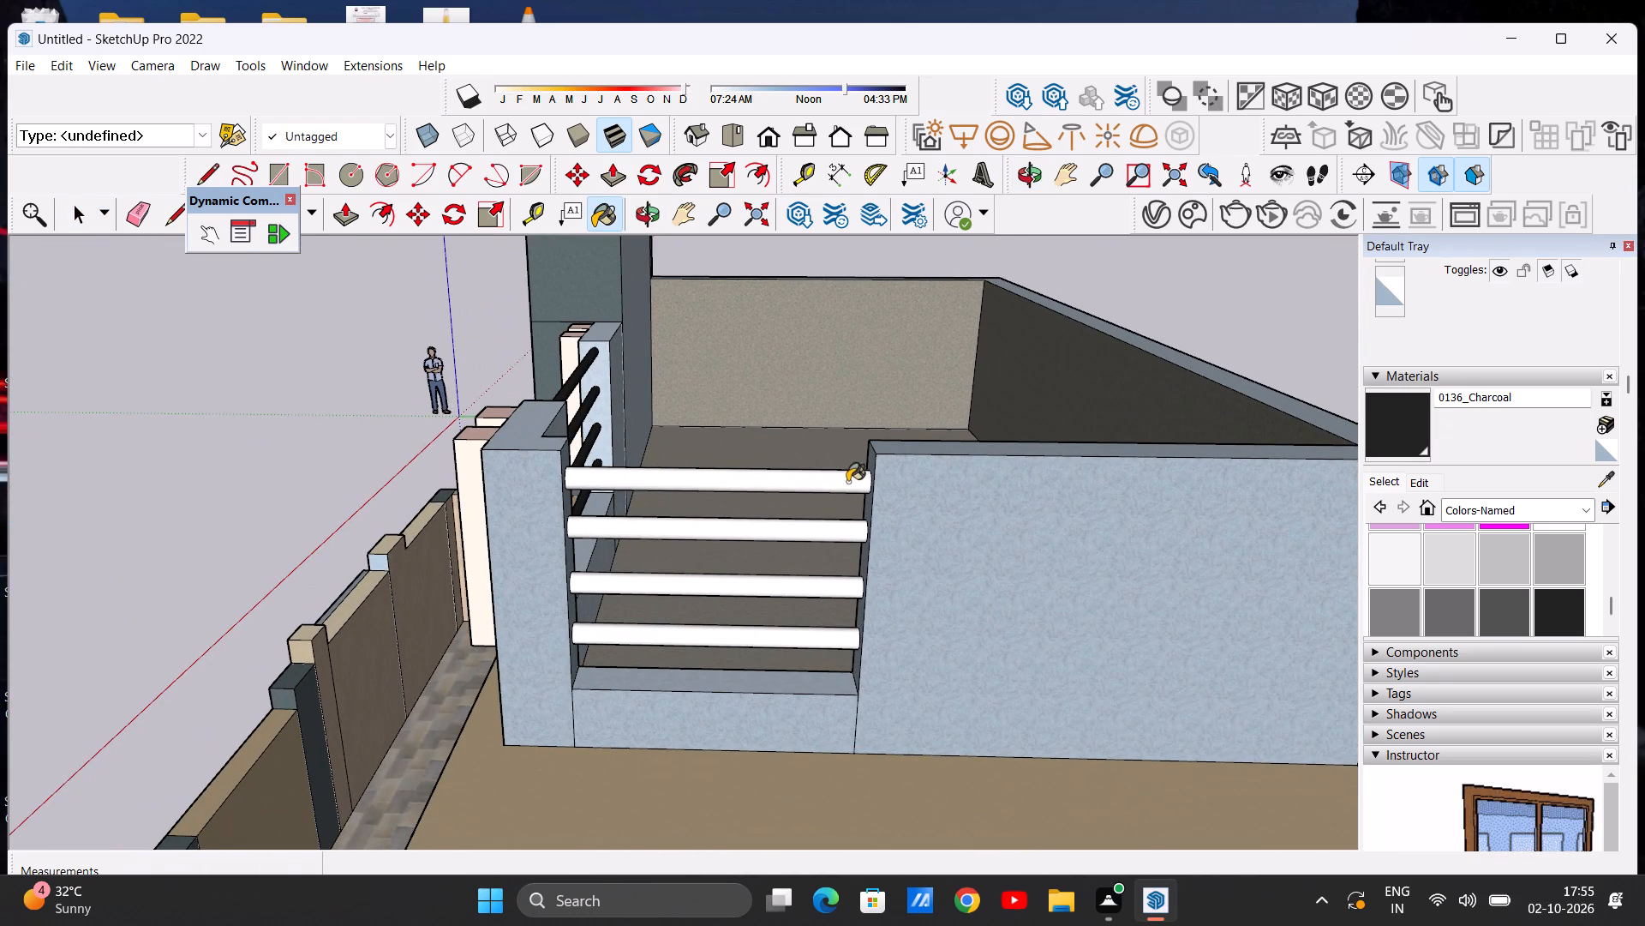
scroll(873, 467, "down", 9)
scroll(832, 524, "up", 14)
left_click(848, 358)
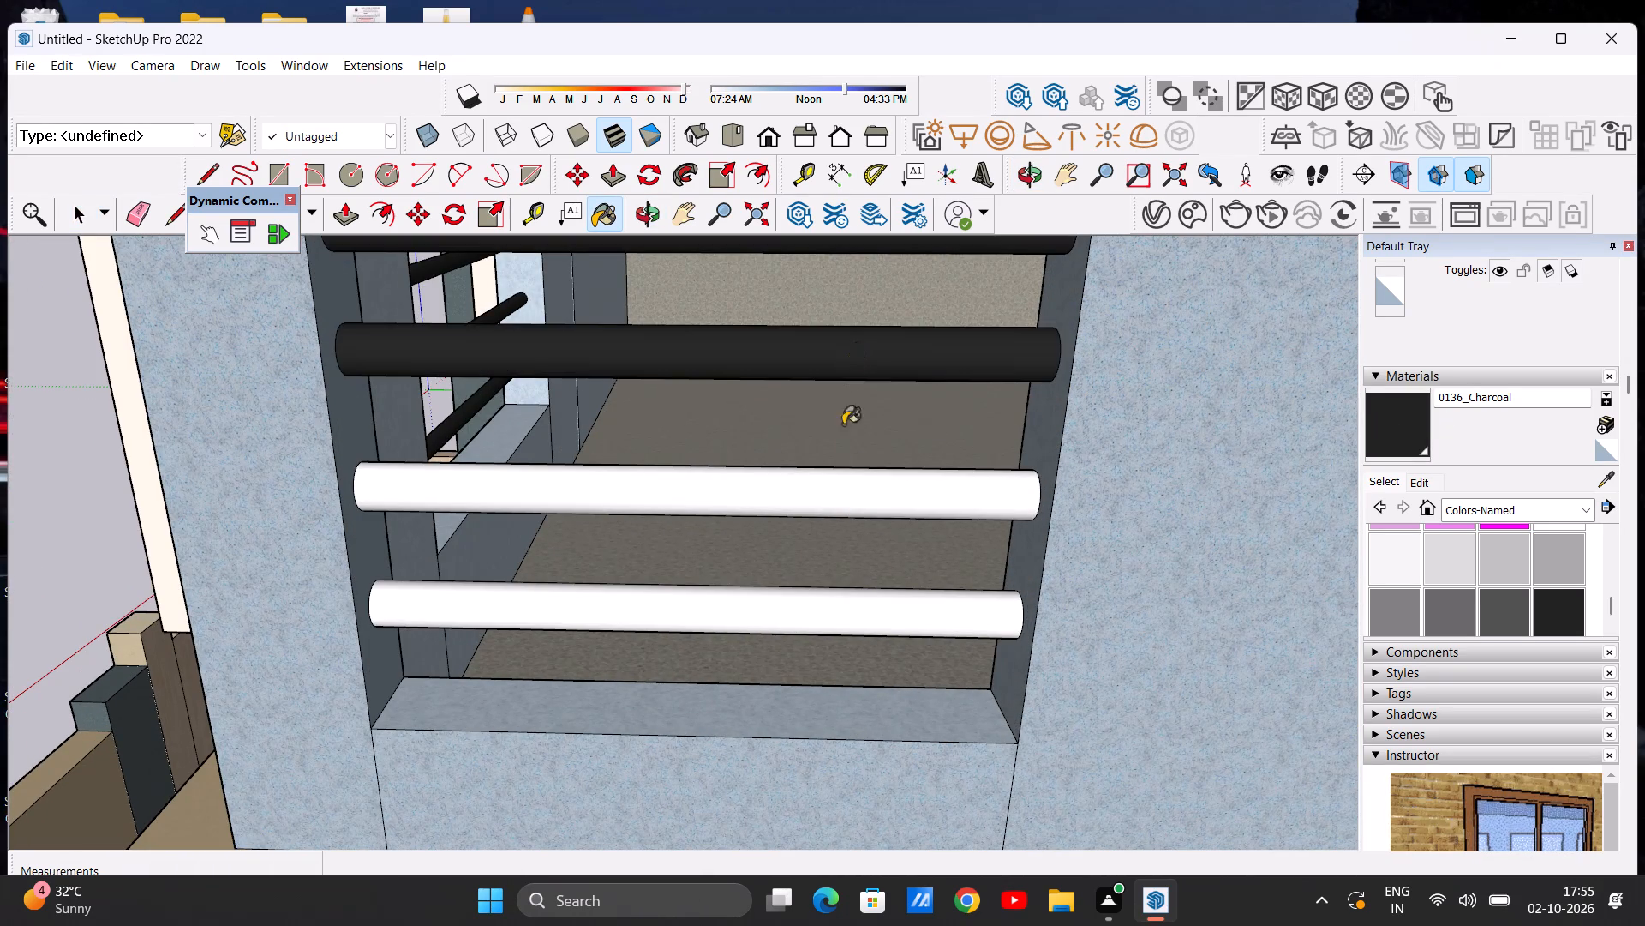
left_click(851, 500)
left_click(832, 615)
scroll(848, 599, "down", 8)
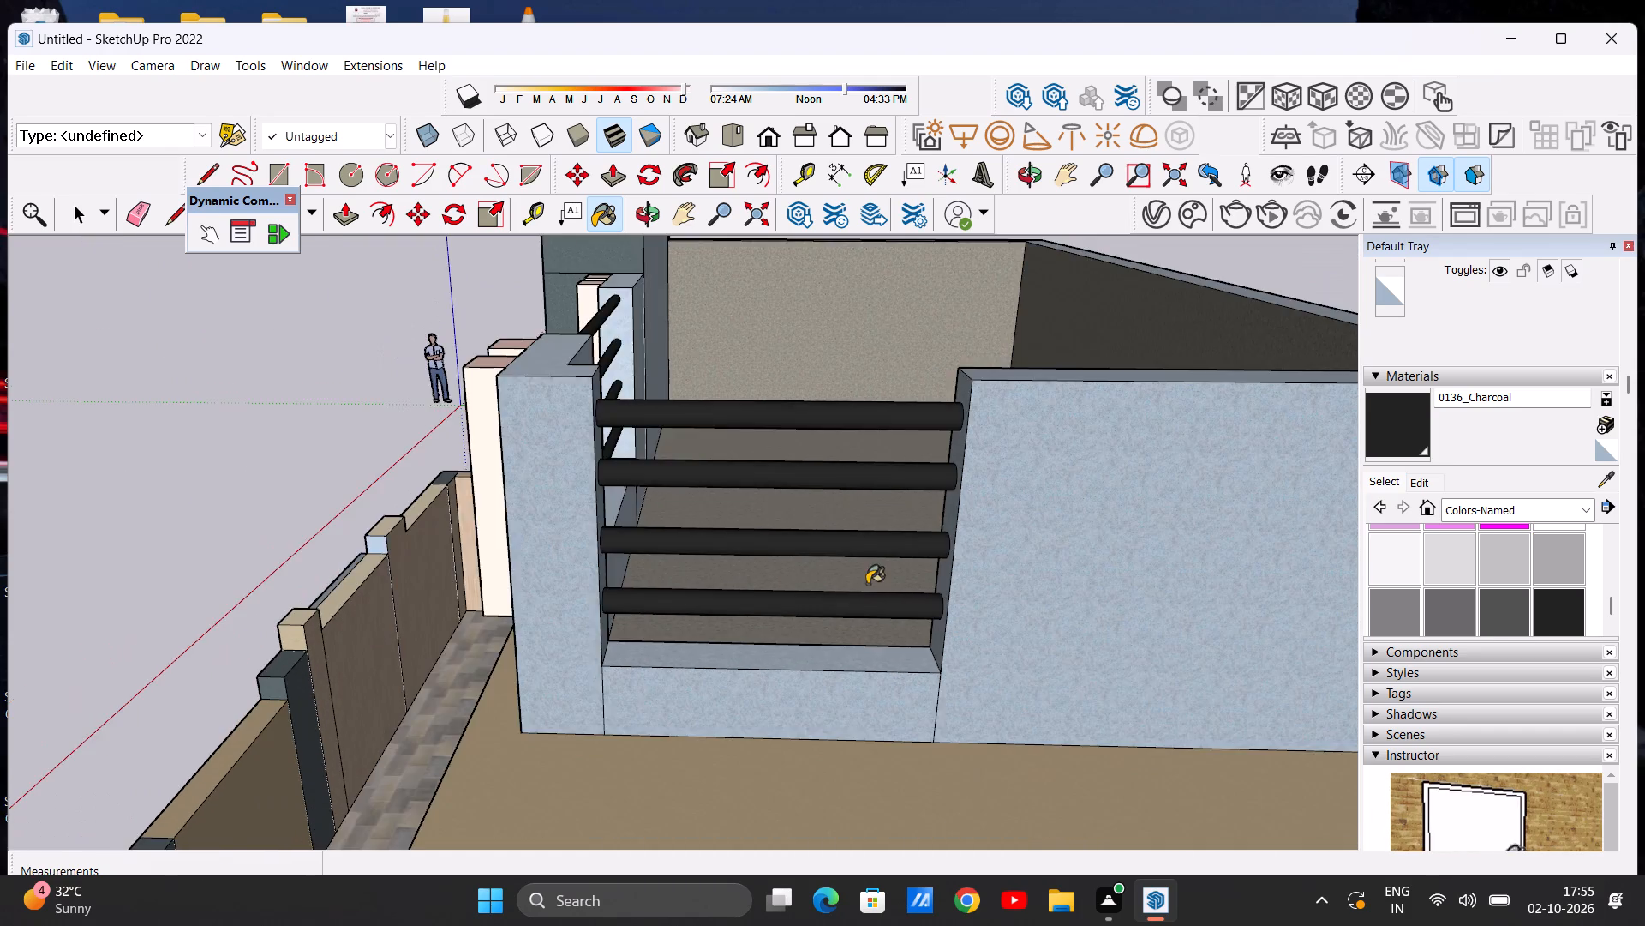
scroll(867, 584, "down", 4)
key("space")
Examine the whole house and compound from the front and from above, including the gate, boundary wall and entrance.
scroll(874, 479, "down", 5)
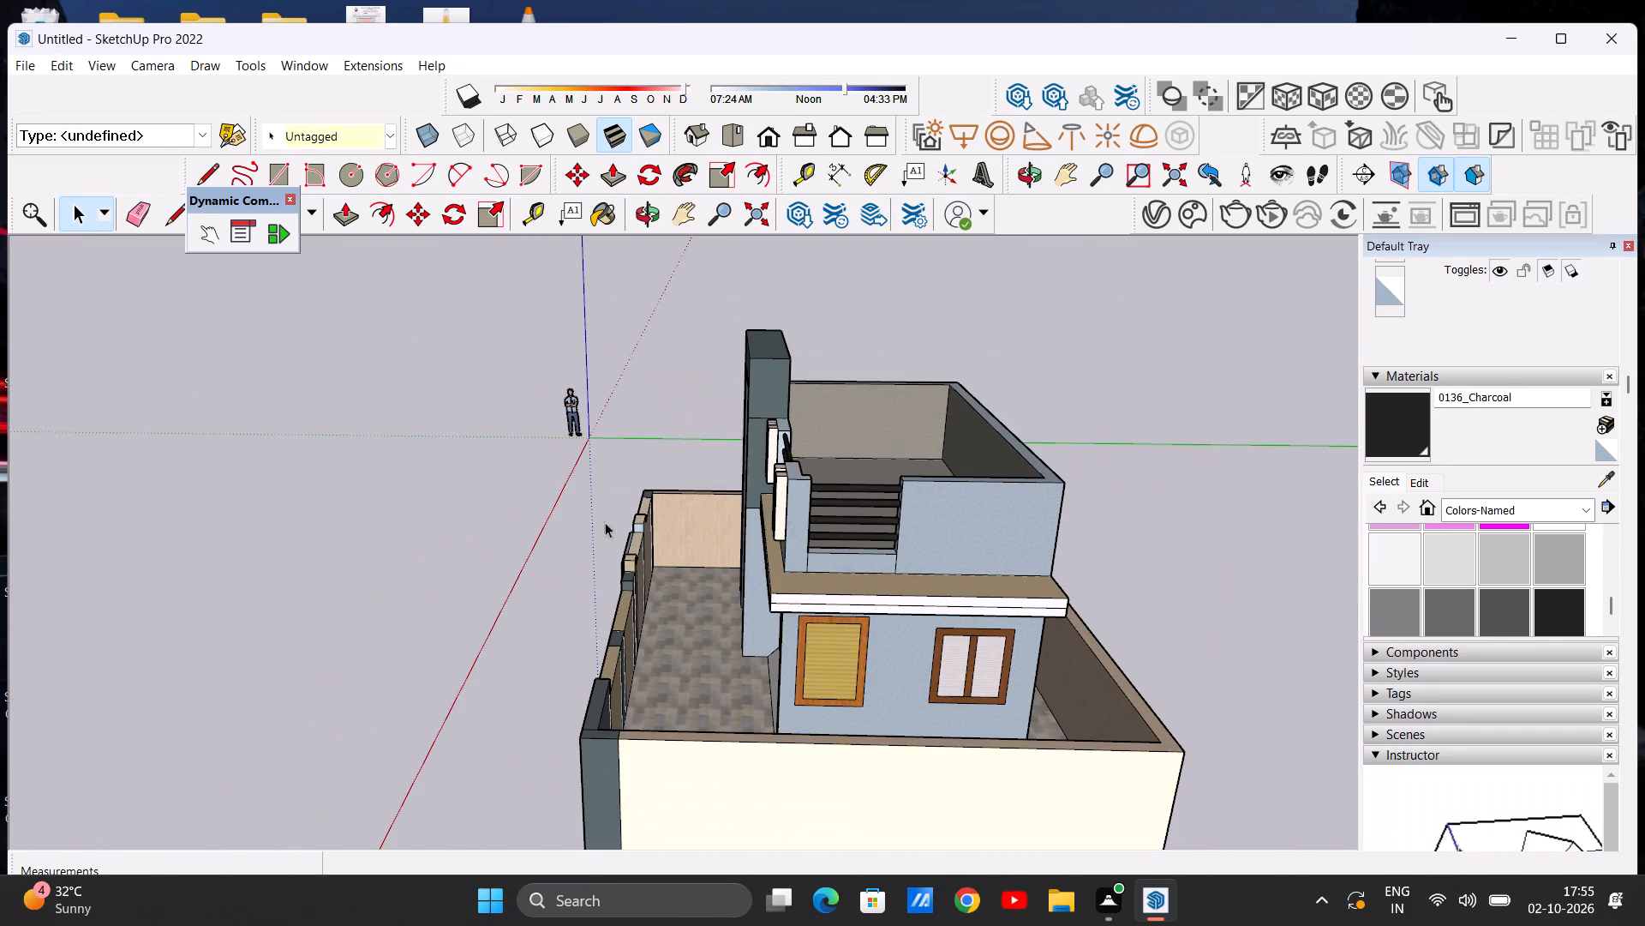
middle_click_drag(607, 523, 1087, 467)
middle_click_drag(639, 491, 766, 452)
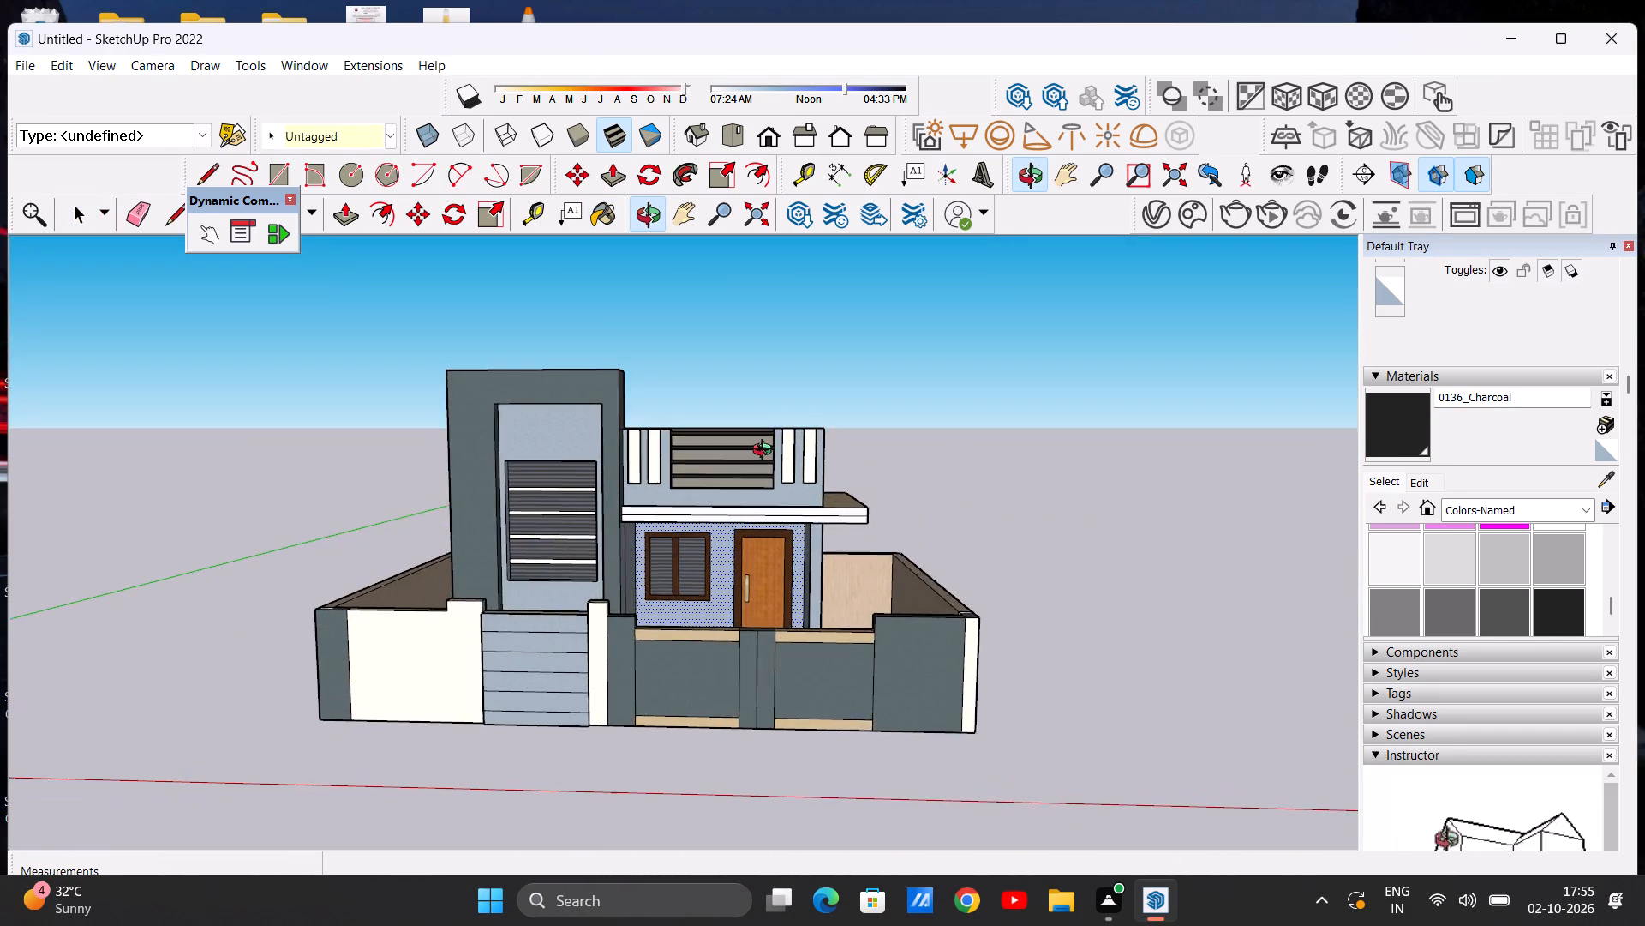
middle_click_drag(766, 452, 806, 448)
scroll(821, 512, "down", 2)
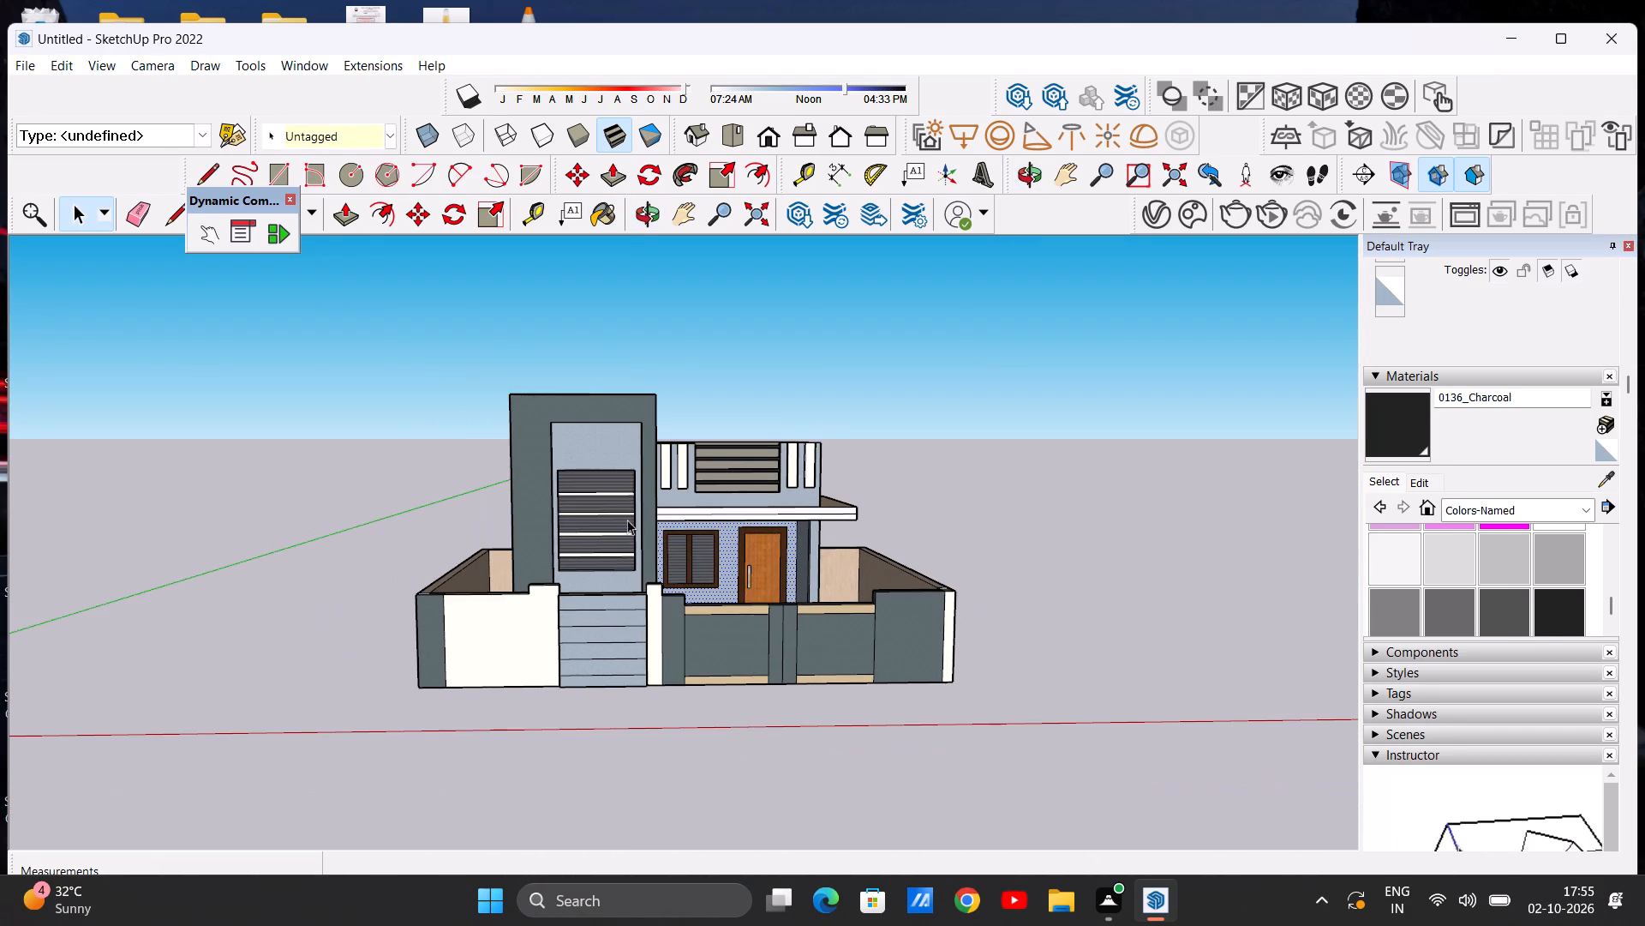
scroll(620, 526, "up", 1)
scroll(635, 515, "down", 3)
middle_click_drag(595, 662, 644, 651)
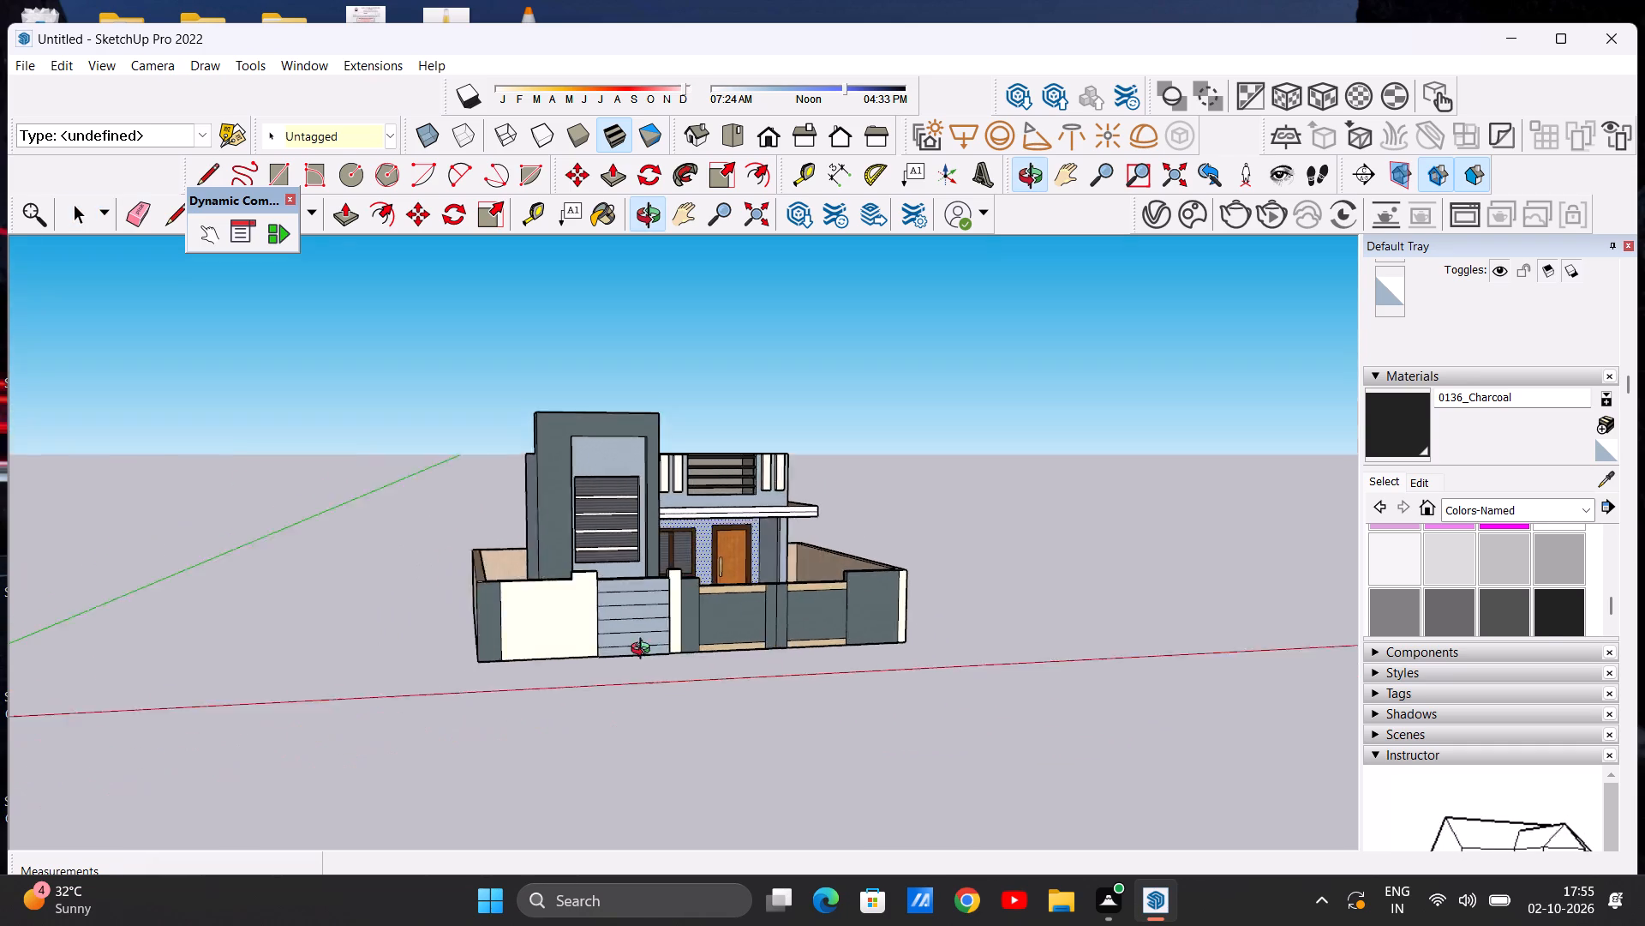
middle_click_drag(644, 651, 562, 646)
scroll(577, 574, "up", 6)
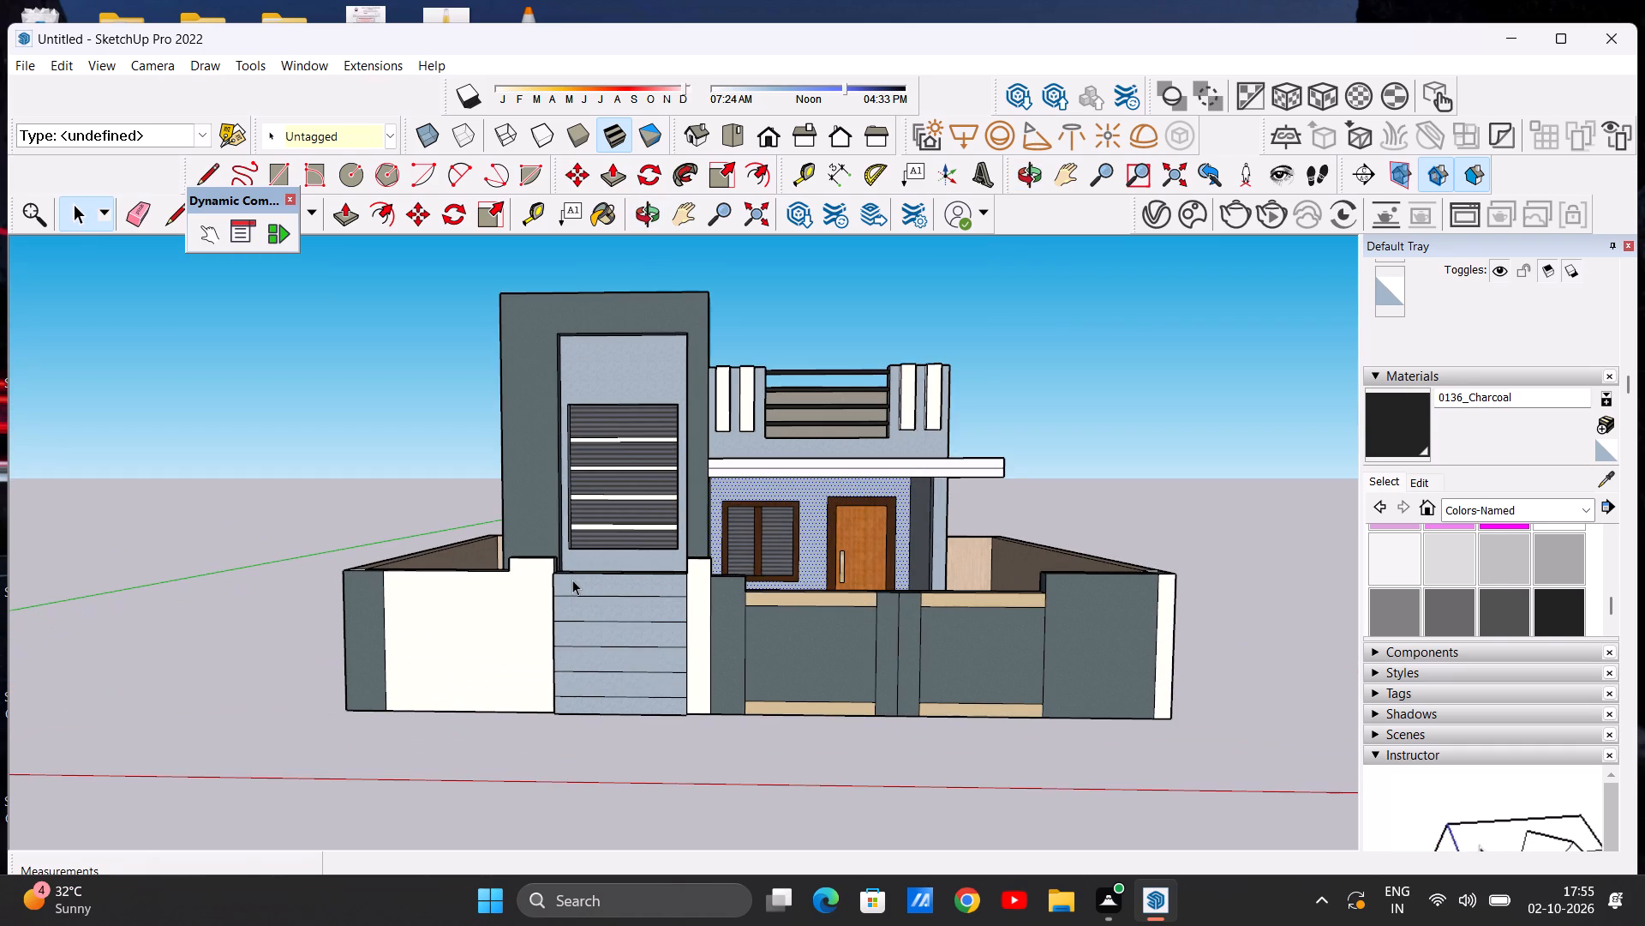
scroll(572, 580, "down", 3)
middle_click_drag(600, 609, 978, 619)
middle_click_drag(961, 619, 680, 765)
middle_click(680, 765)
scroll(569, 629, "up", 13)
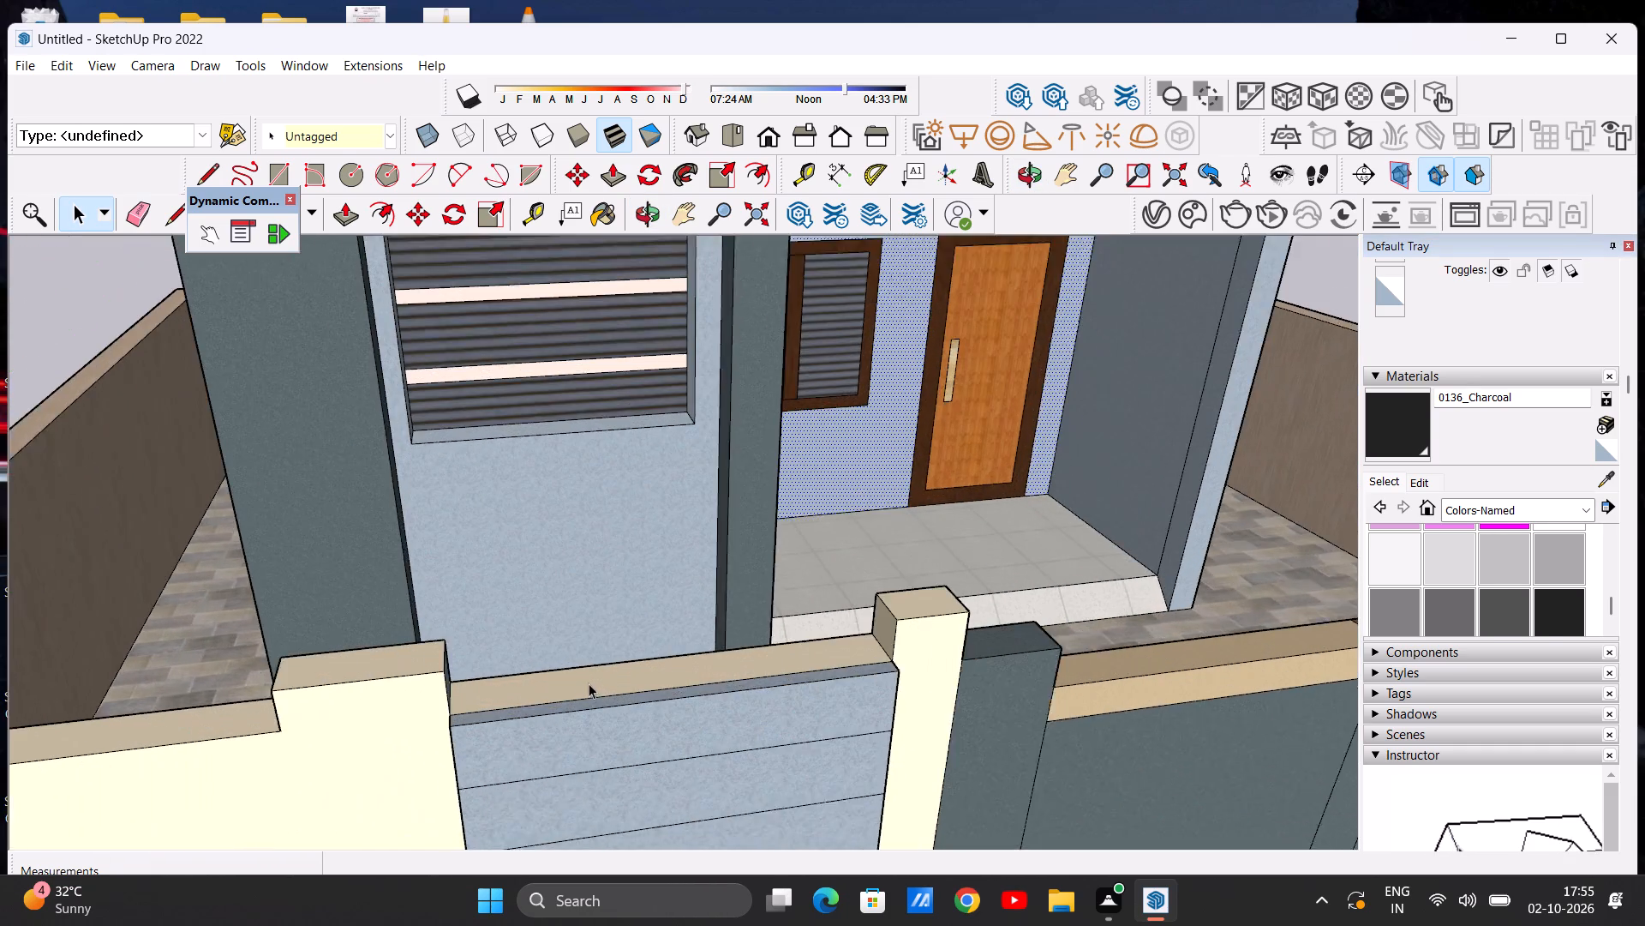
scroll(589, 683, "up", 1)
scroll(558, 664, "down", 11)
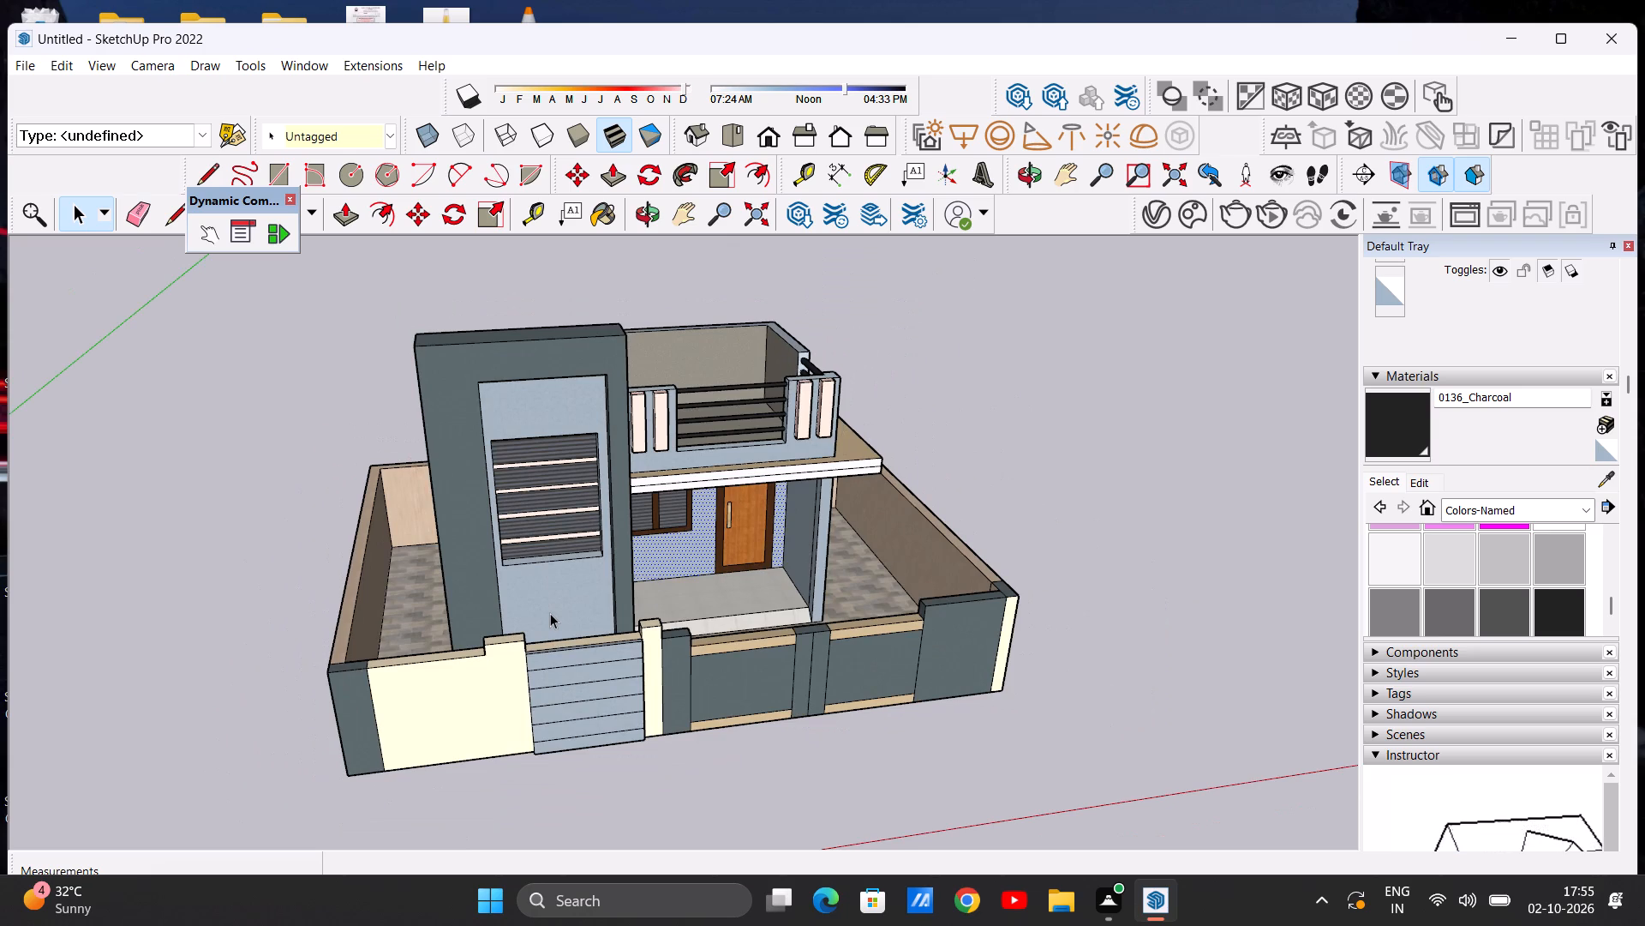
Examine the front elevation of the house, including the louvred tower opening, porch, gate and boundary wall.
scroll(578, 638, "up", 2)
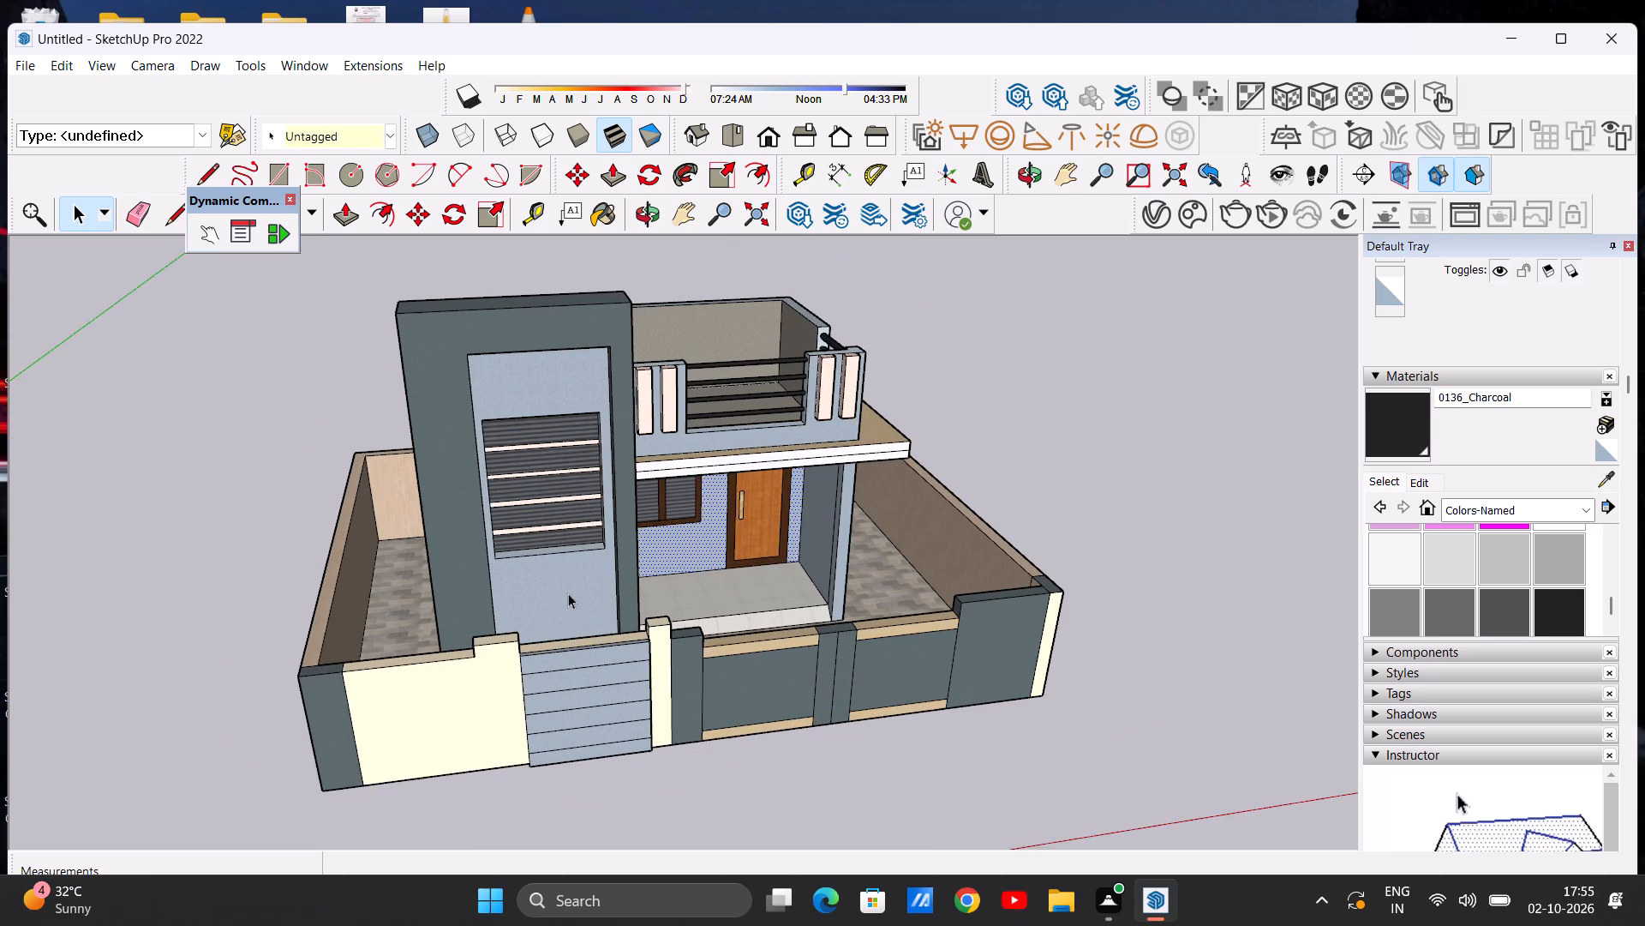
scroll(527, 530, "up", 12)
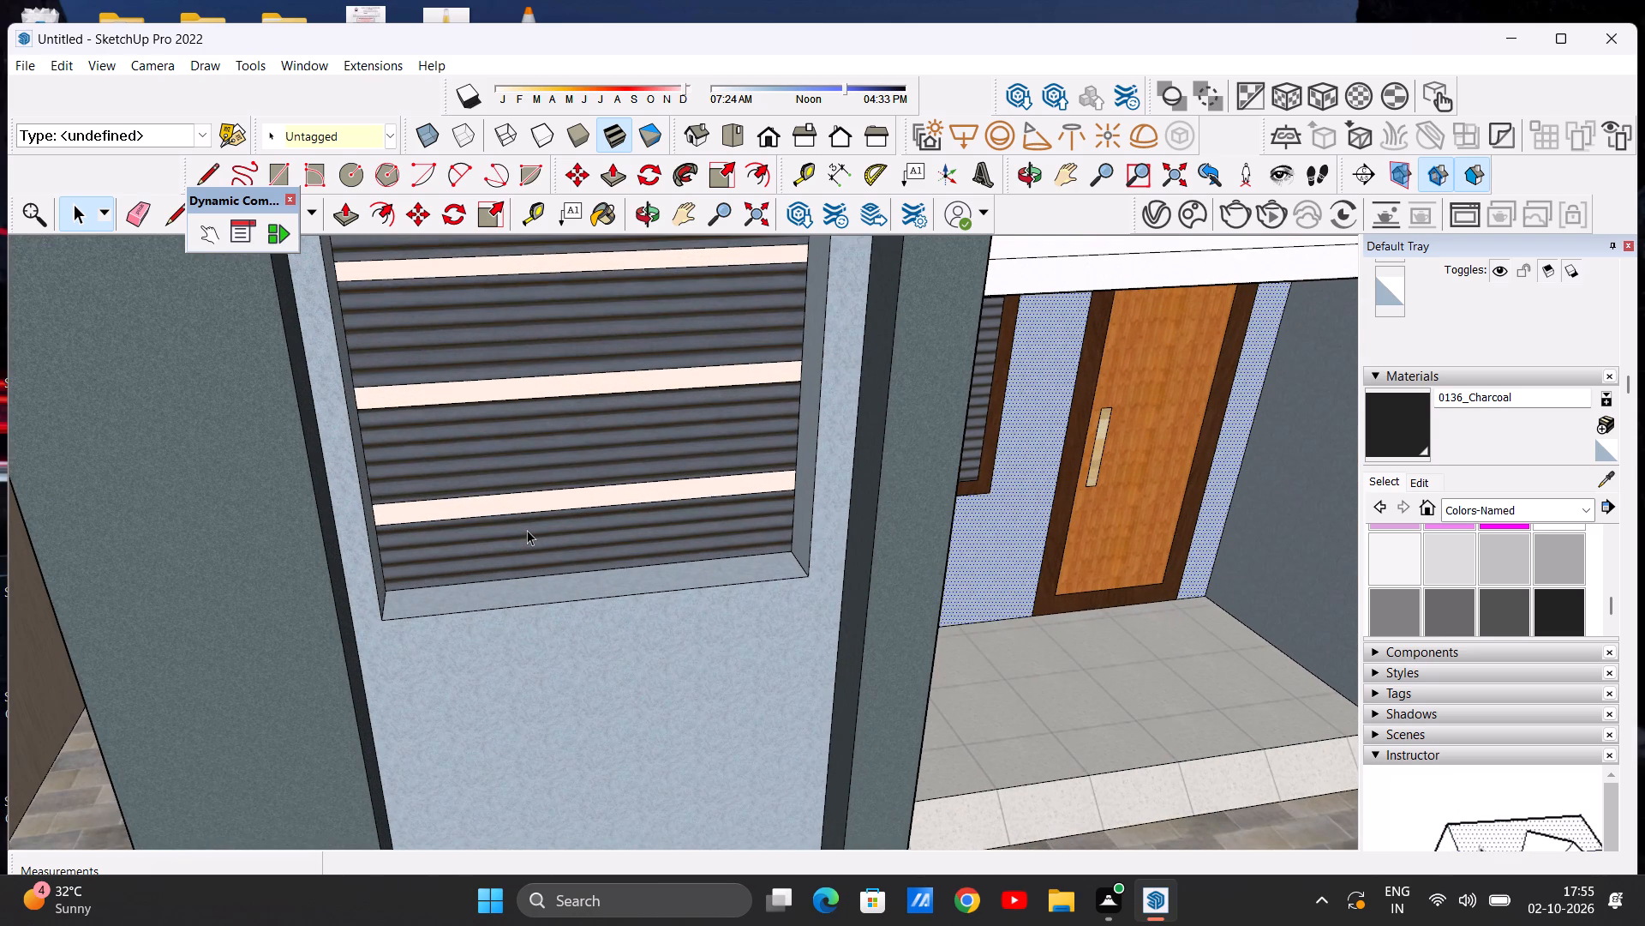
scroll(527, 530, "down", 3)
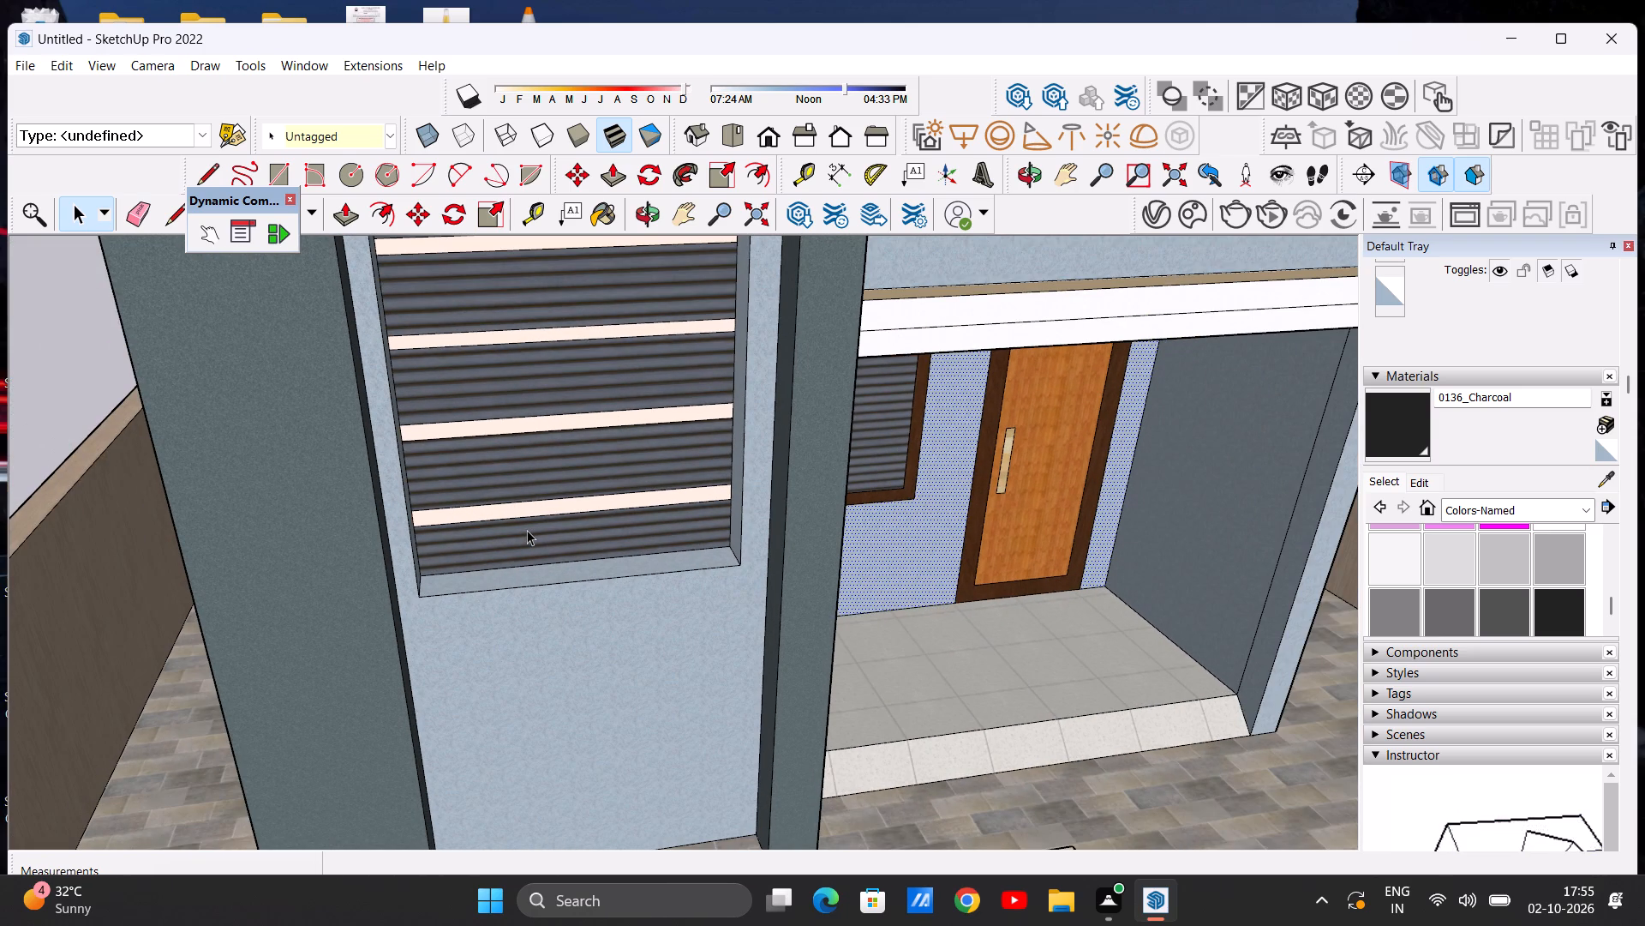
scroll(527, 530, "down", 10)
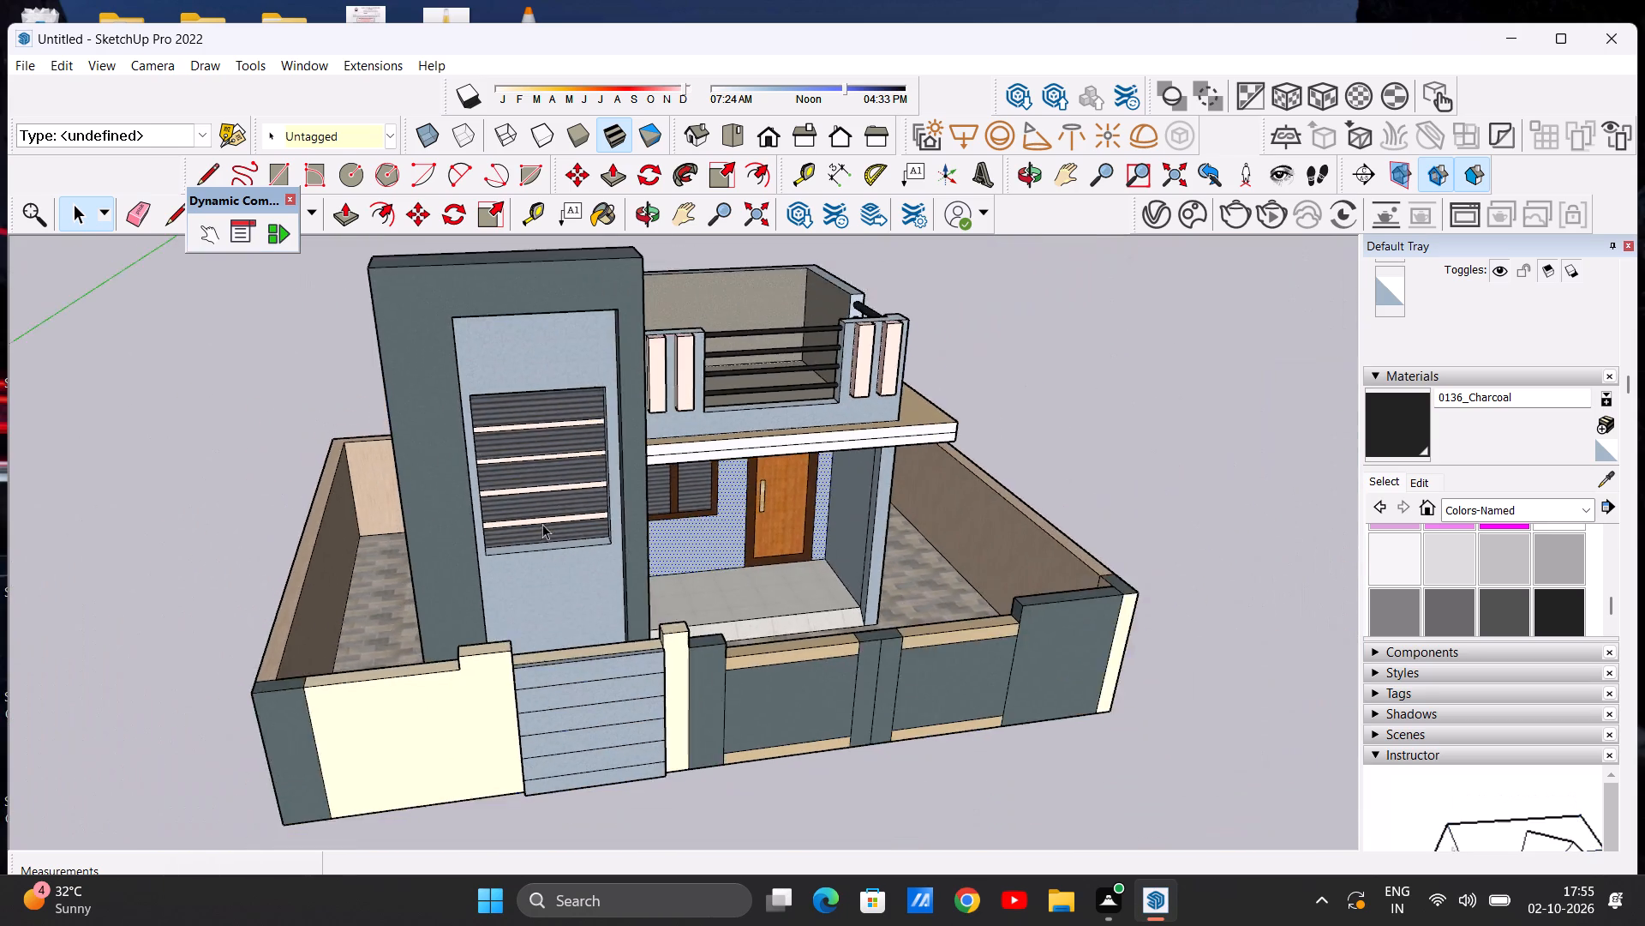
scroll(542, 524, "down", 5)
middle_click_drag(608, 676, 582, 587)
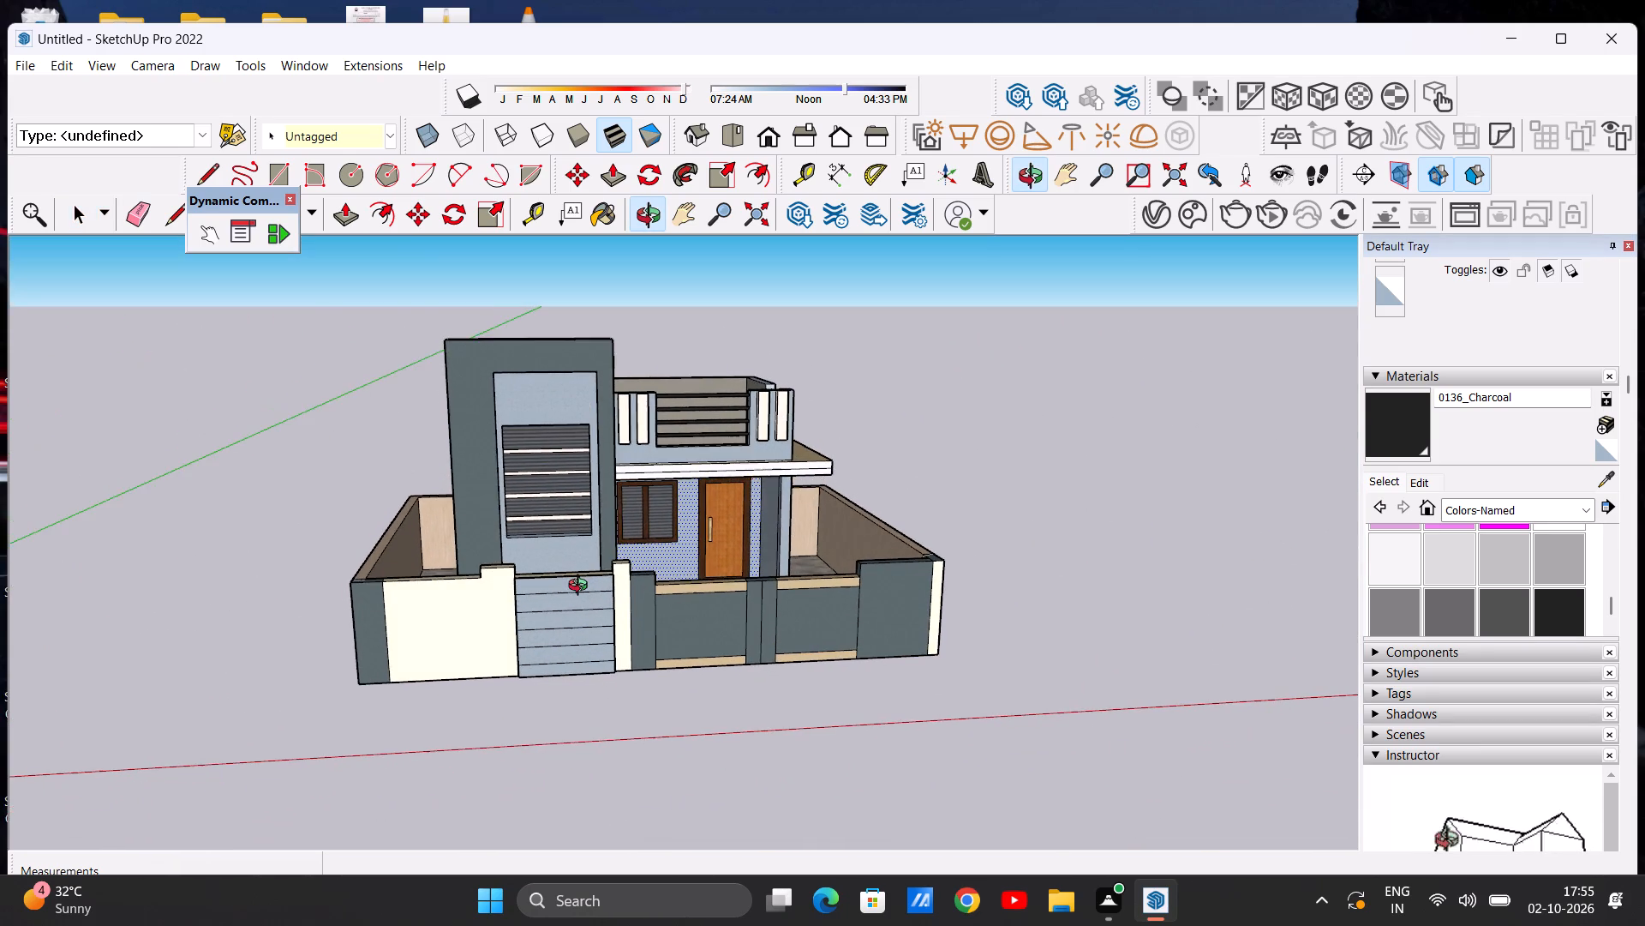
middle_click_drag(582, 587, 582, 531)
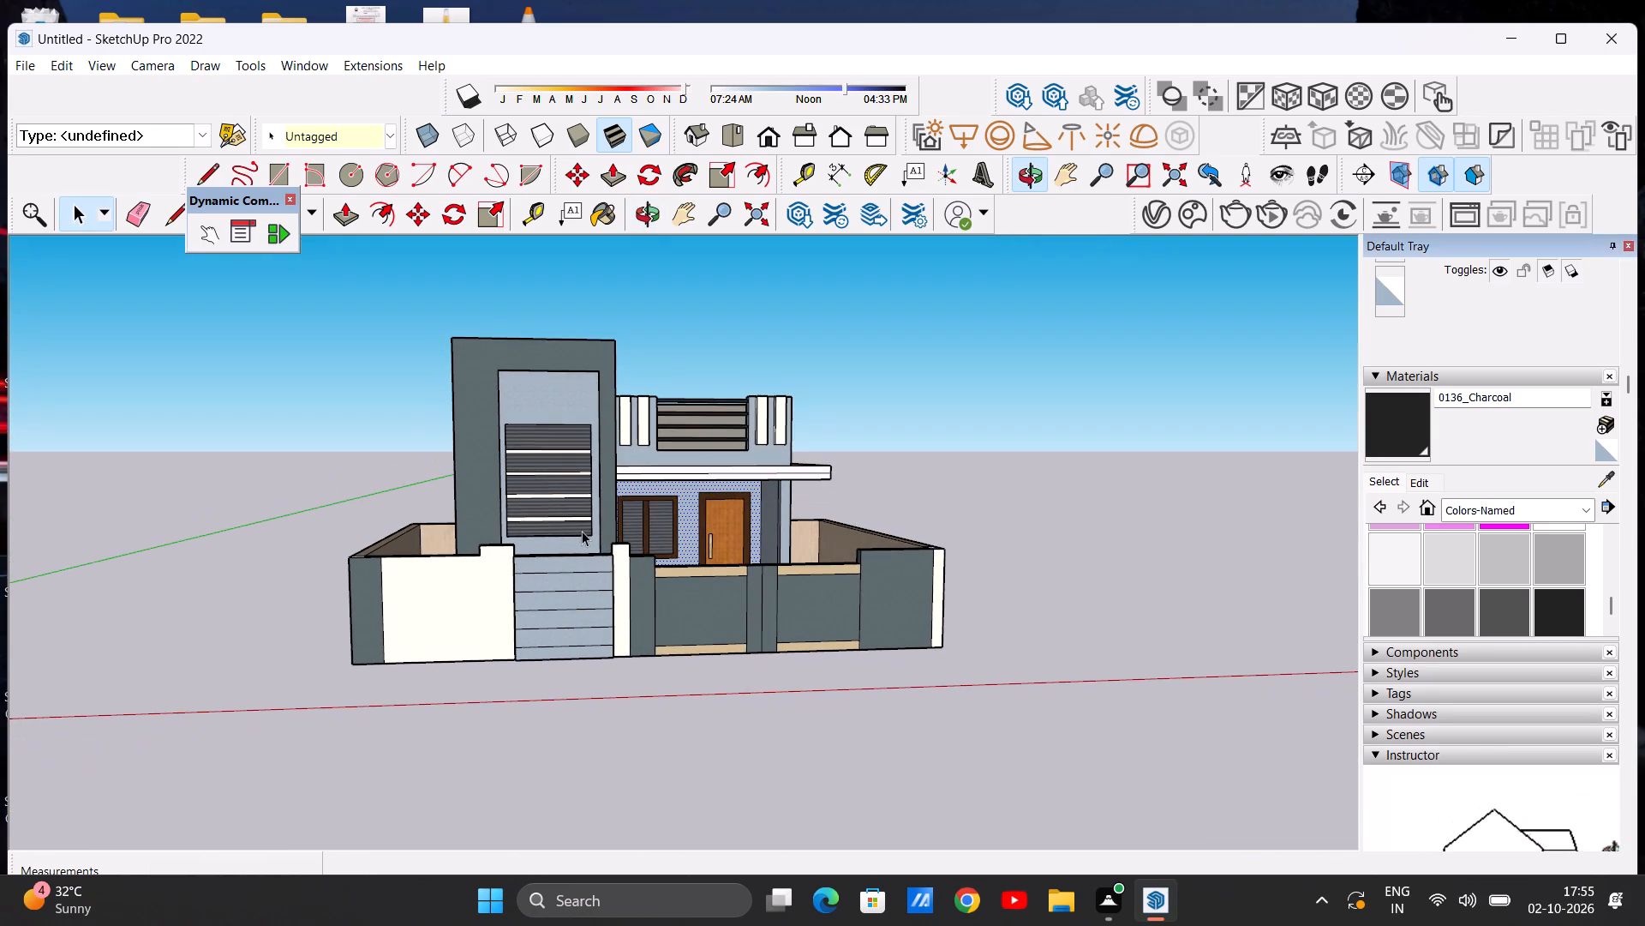
scroll(627, 553, "down", 3)
scroll(653, 632, "up", 6)
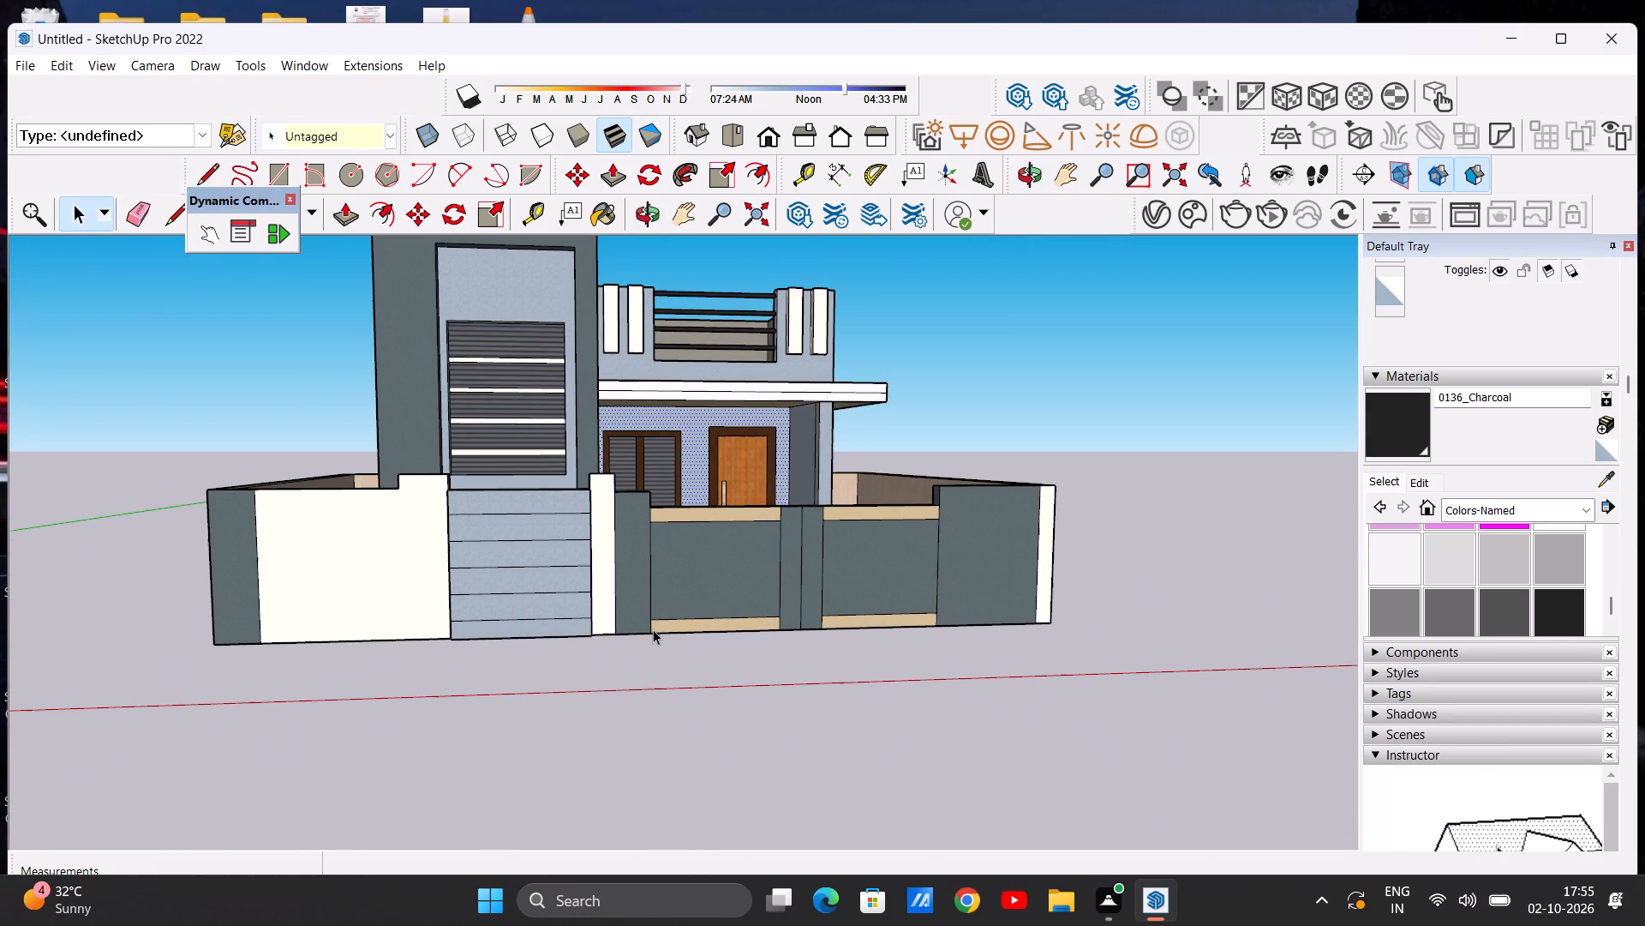
scroll(557, 593, "down", 5)
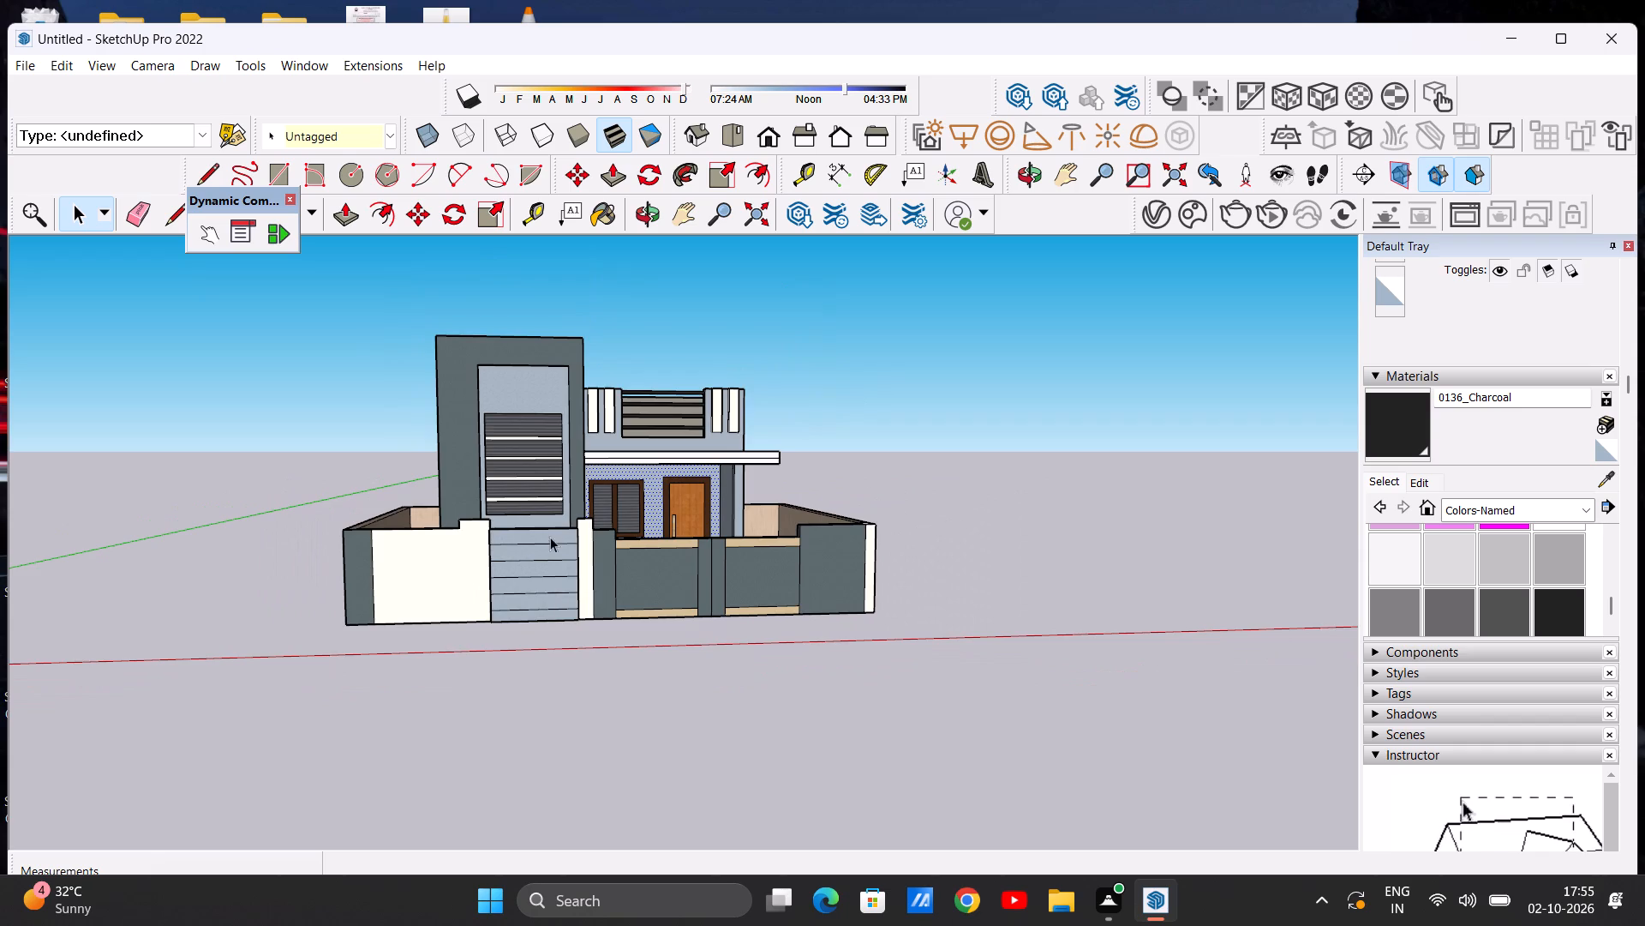
scroll(594, 517, "up", 8)
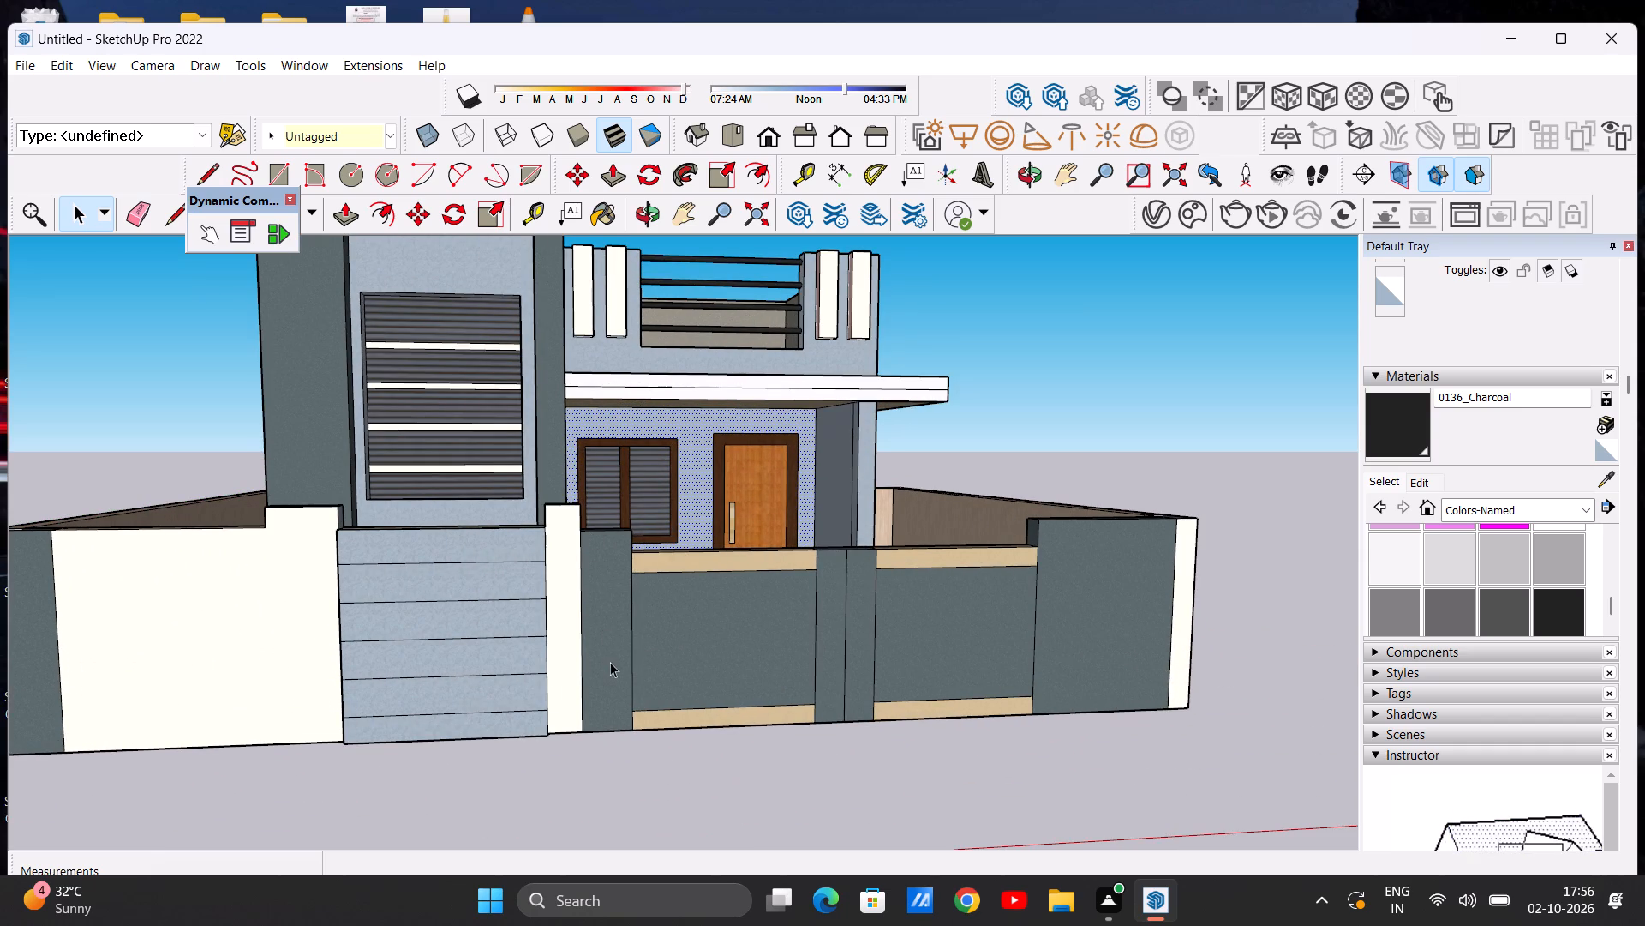
scroll(599, 601, "down", 9)
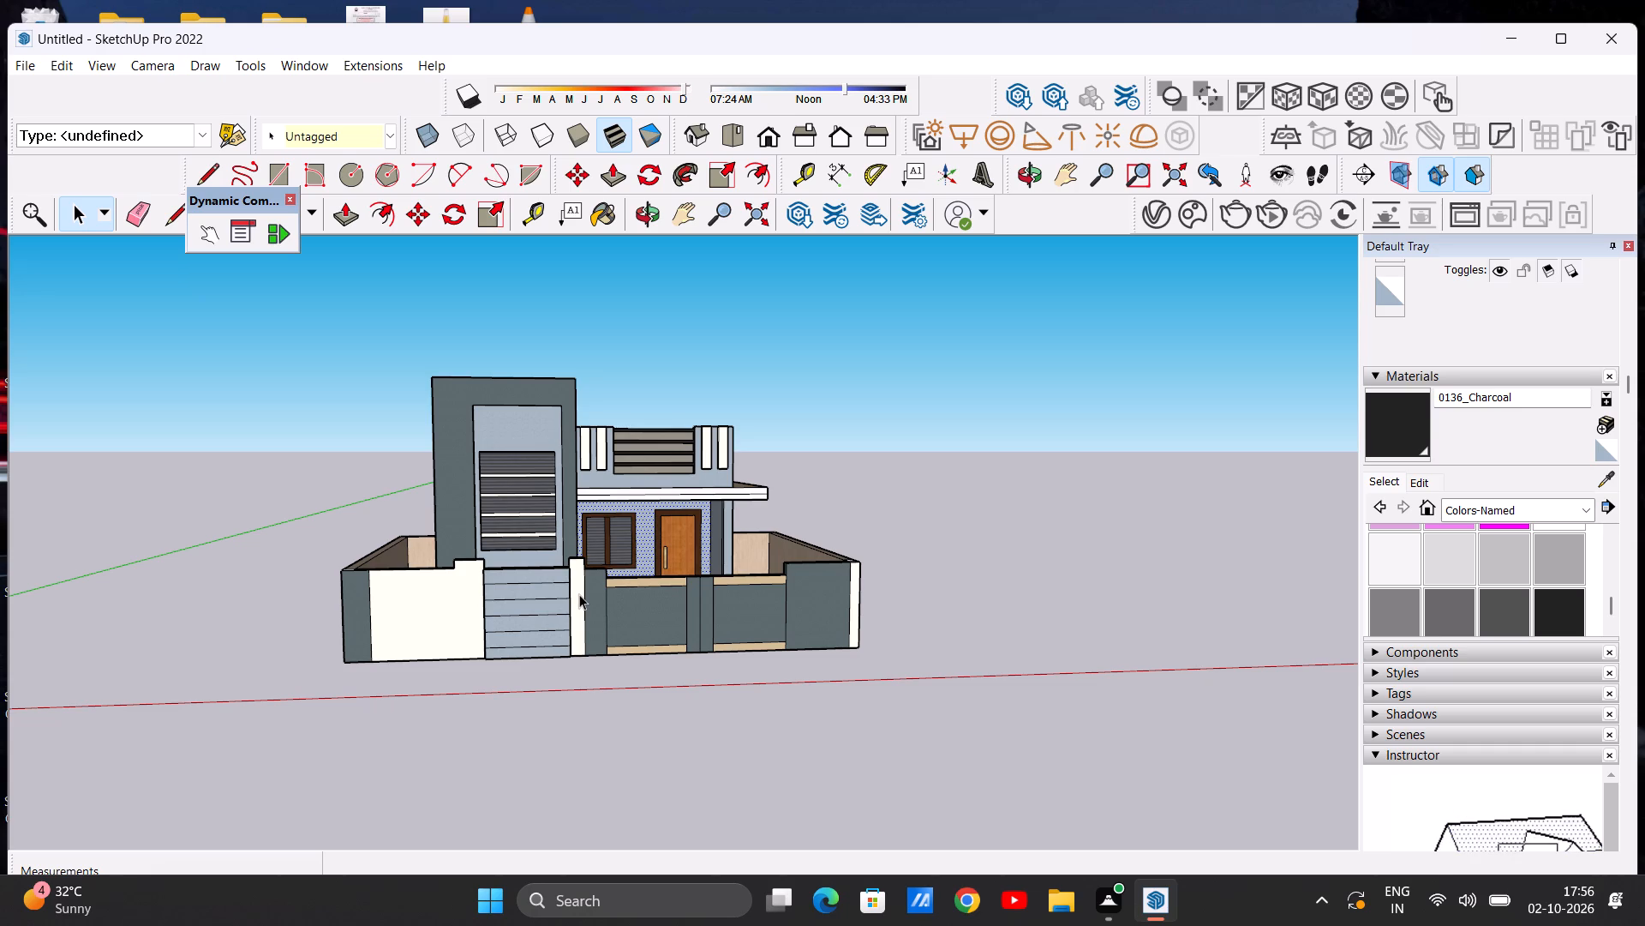
scroll(579, 594, "down", 5)
scroll(623, 603, "up", 5)
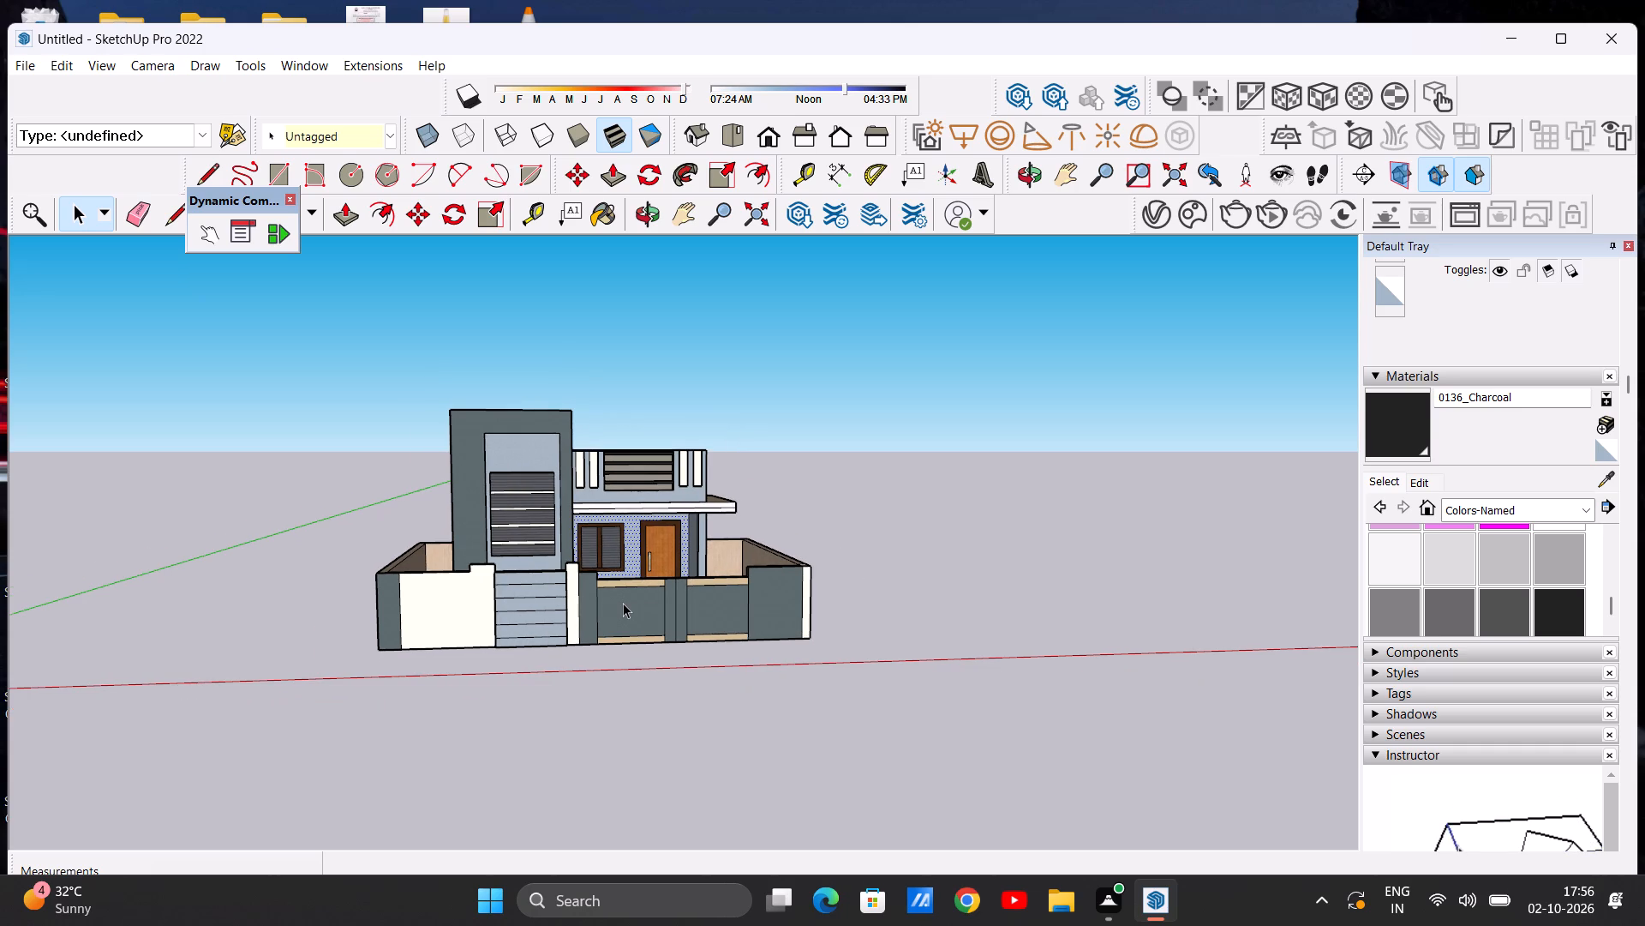
scroll(623, 603, "up", 10)
scroll(667, 603, "down", 8)
Examine the side wall of the house, checking the shuttered door and the two-pane window close up.
middle_click_drag(693, 597, 472, 598)
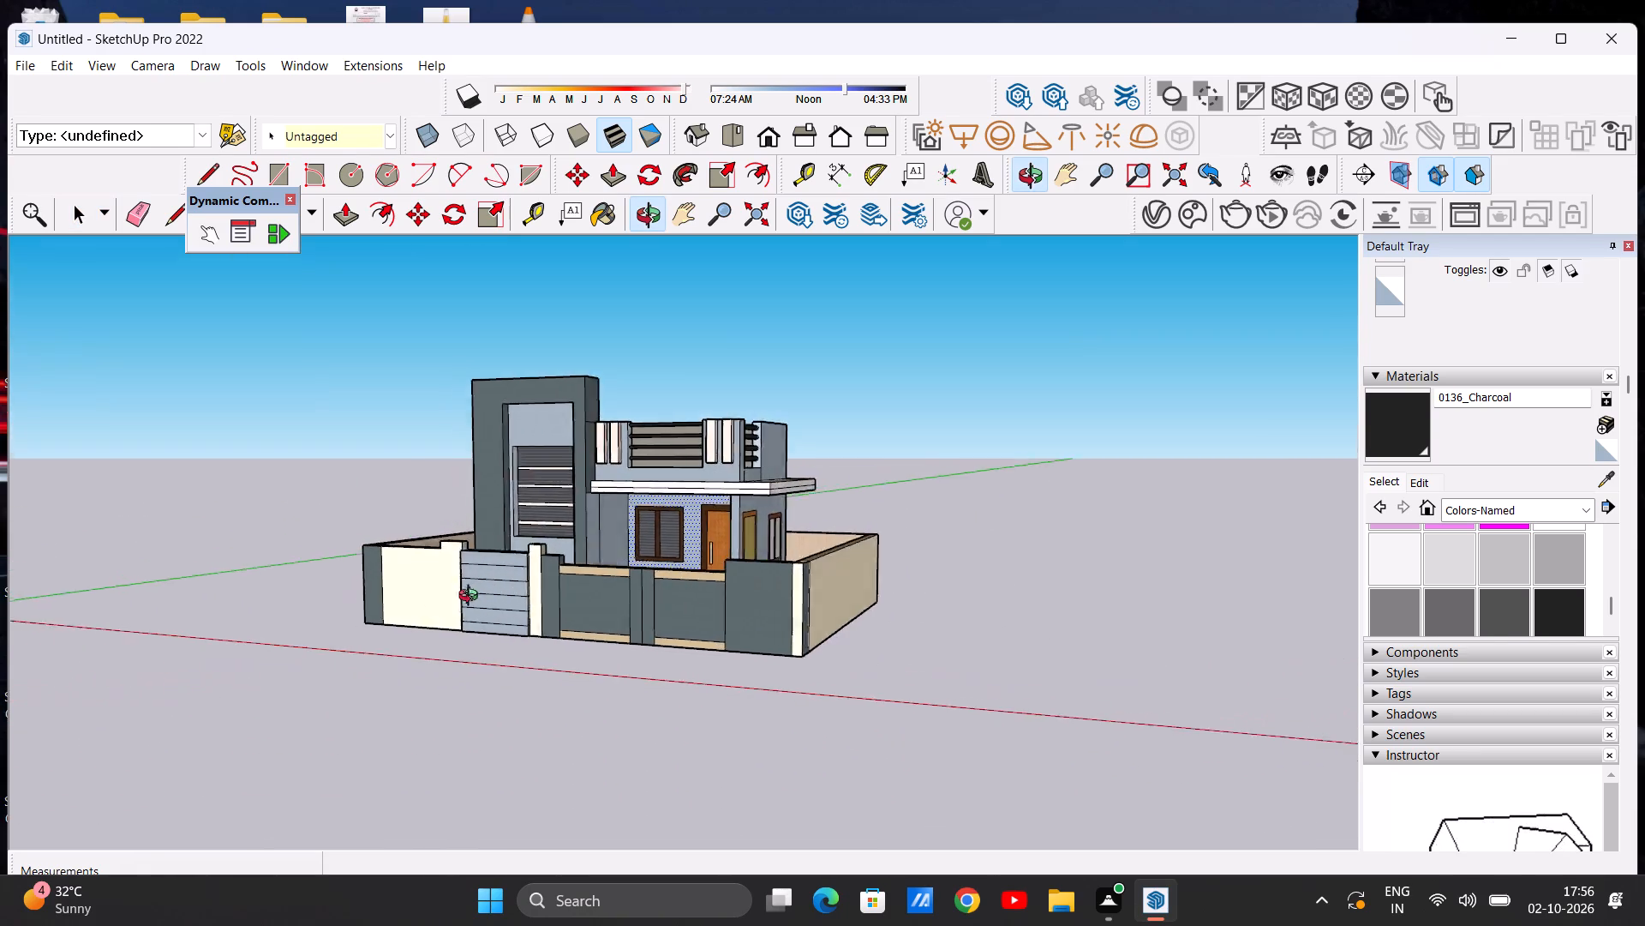
middle_click_drag(472, 598, 406, 679)
scroll(770, 568, "up", 11)
middle_click_drag(824, 516, 669, 507)
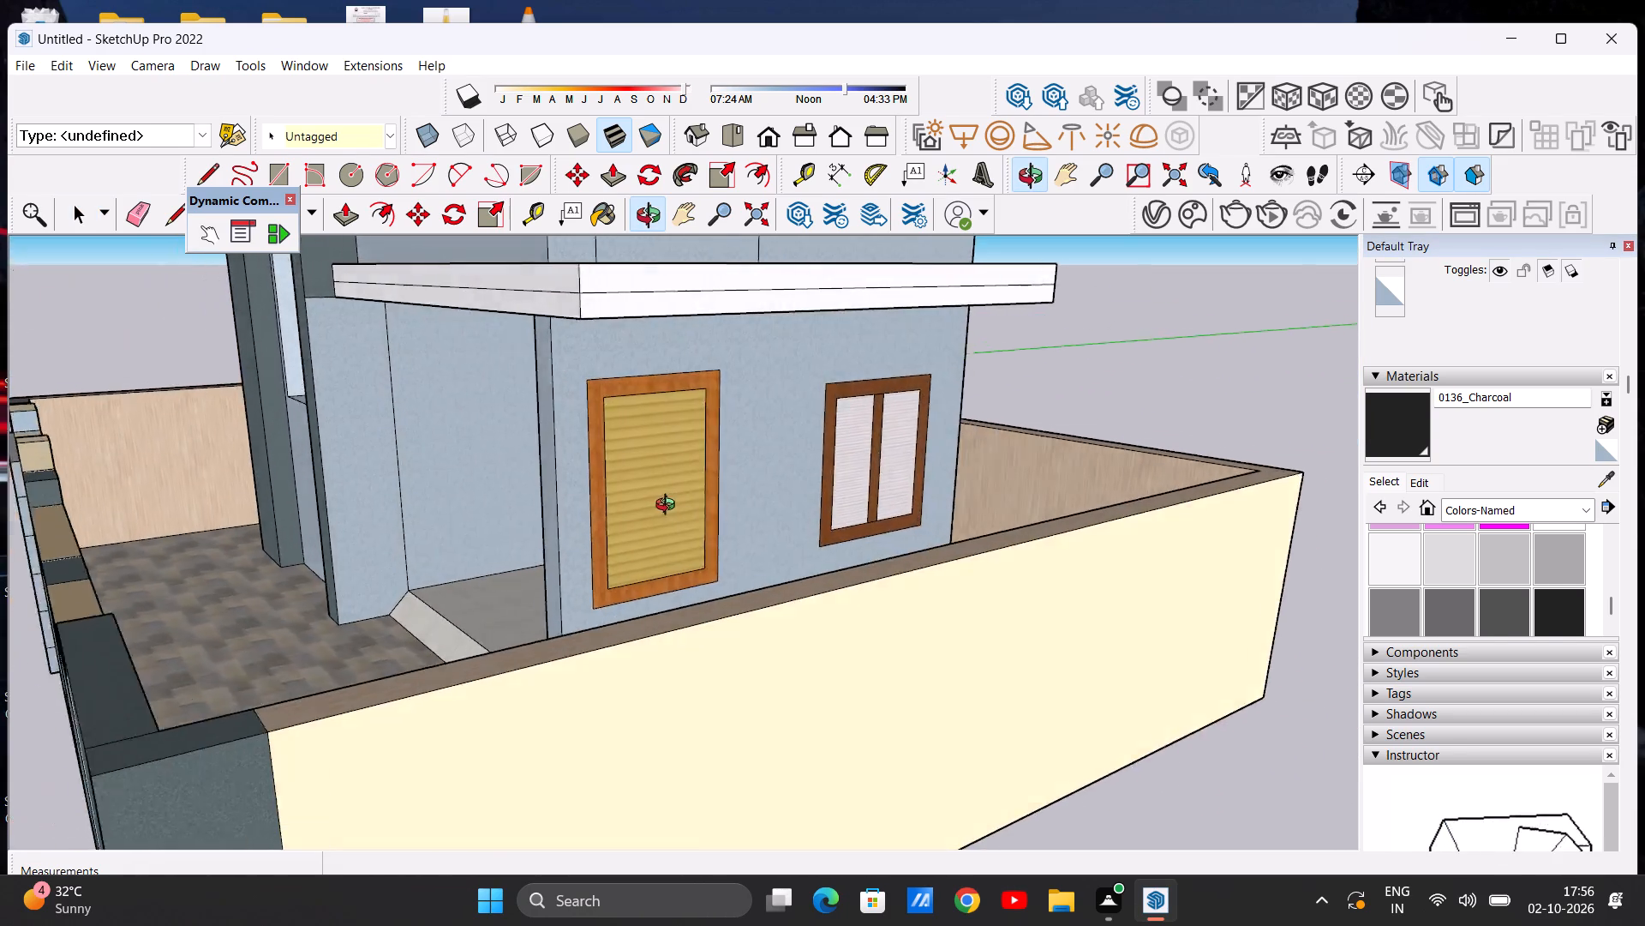
middle_click_drag(669, 507, 471, 528)
scroll(844, 517, "up", 7)
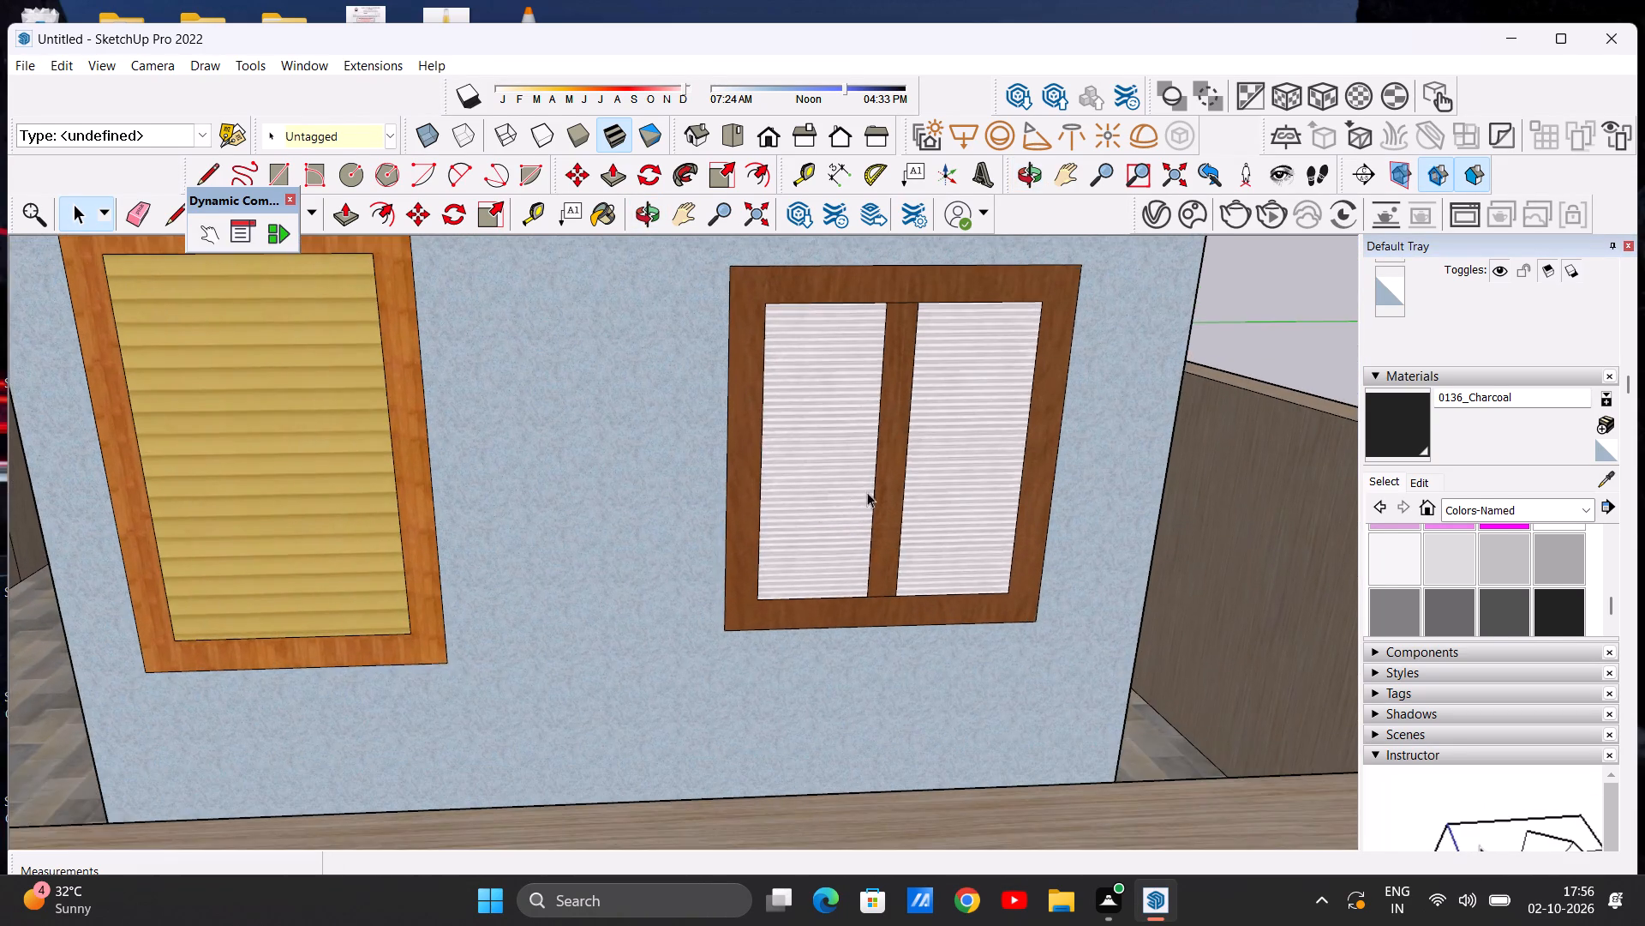
scroll(895, 494, "down", 4)
middle_click_drag(871, 520, 827, 549)
scroll(870, 508, "up", 1)
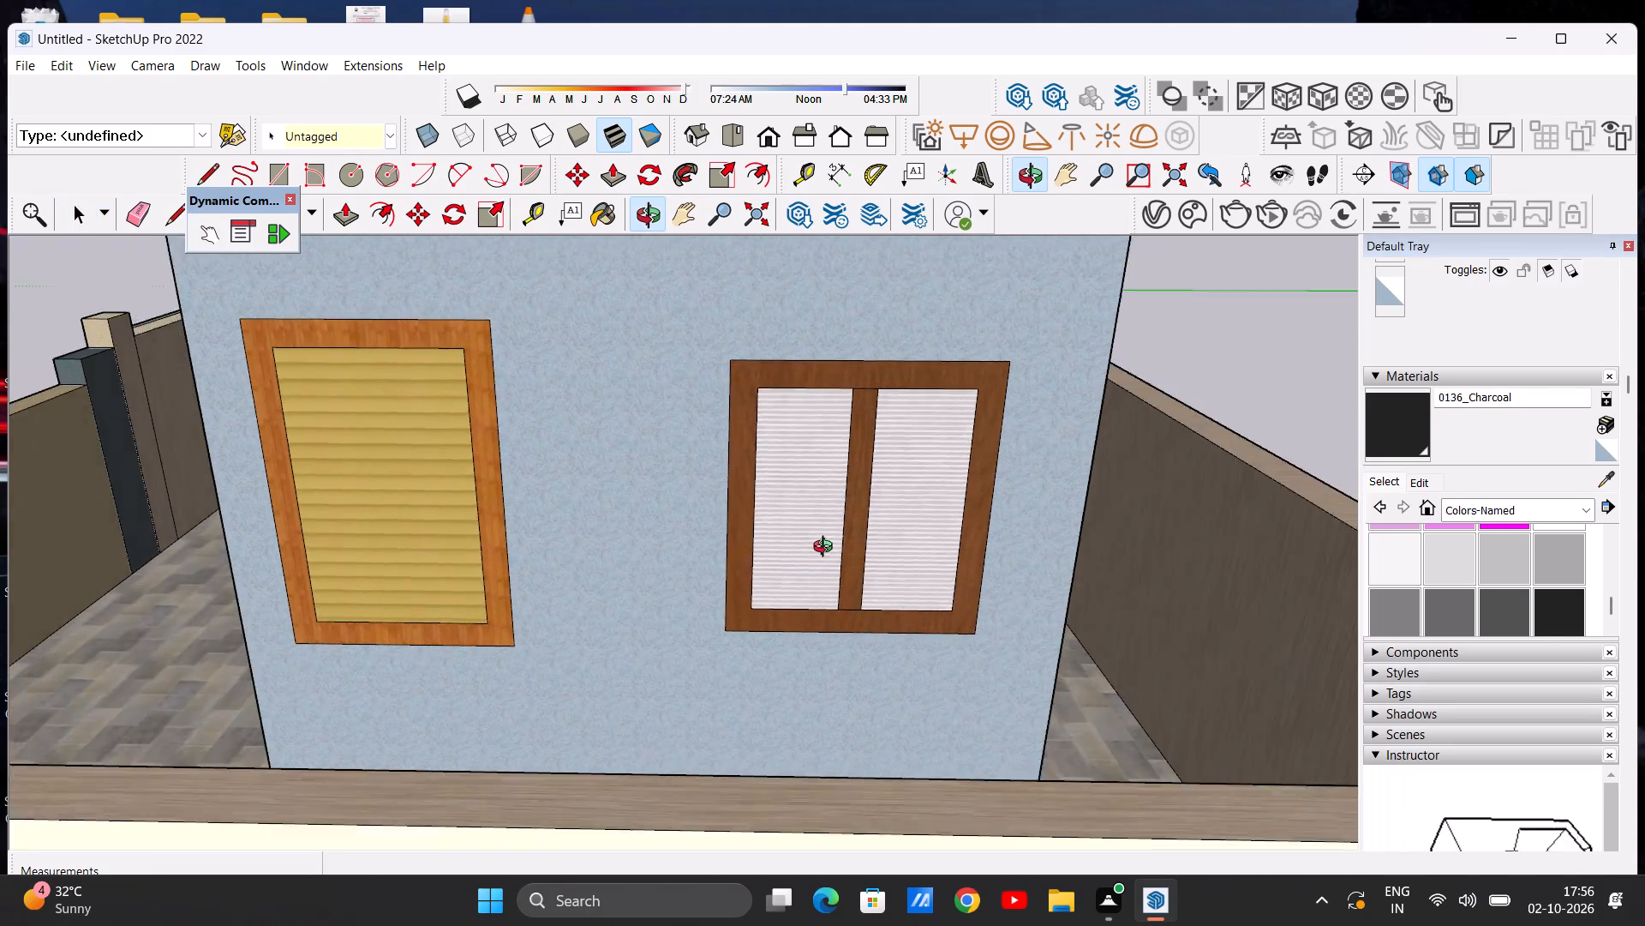
middle_click_drag(827, 549, 803, 574)
scroll(813, 533, "up", 18)
scroll(849, 550, "down", 2)
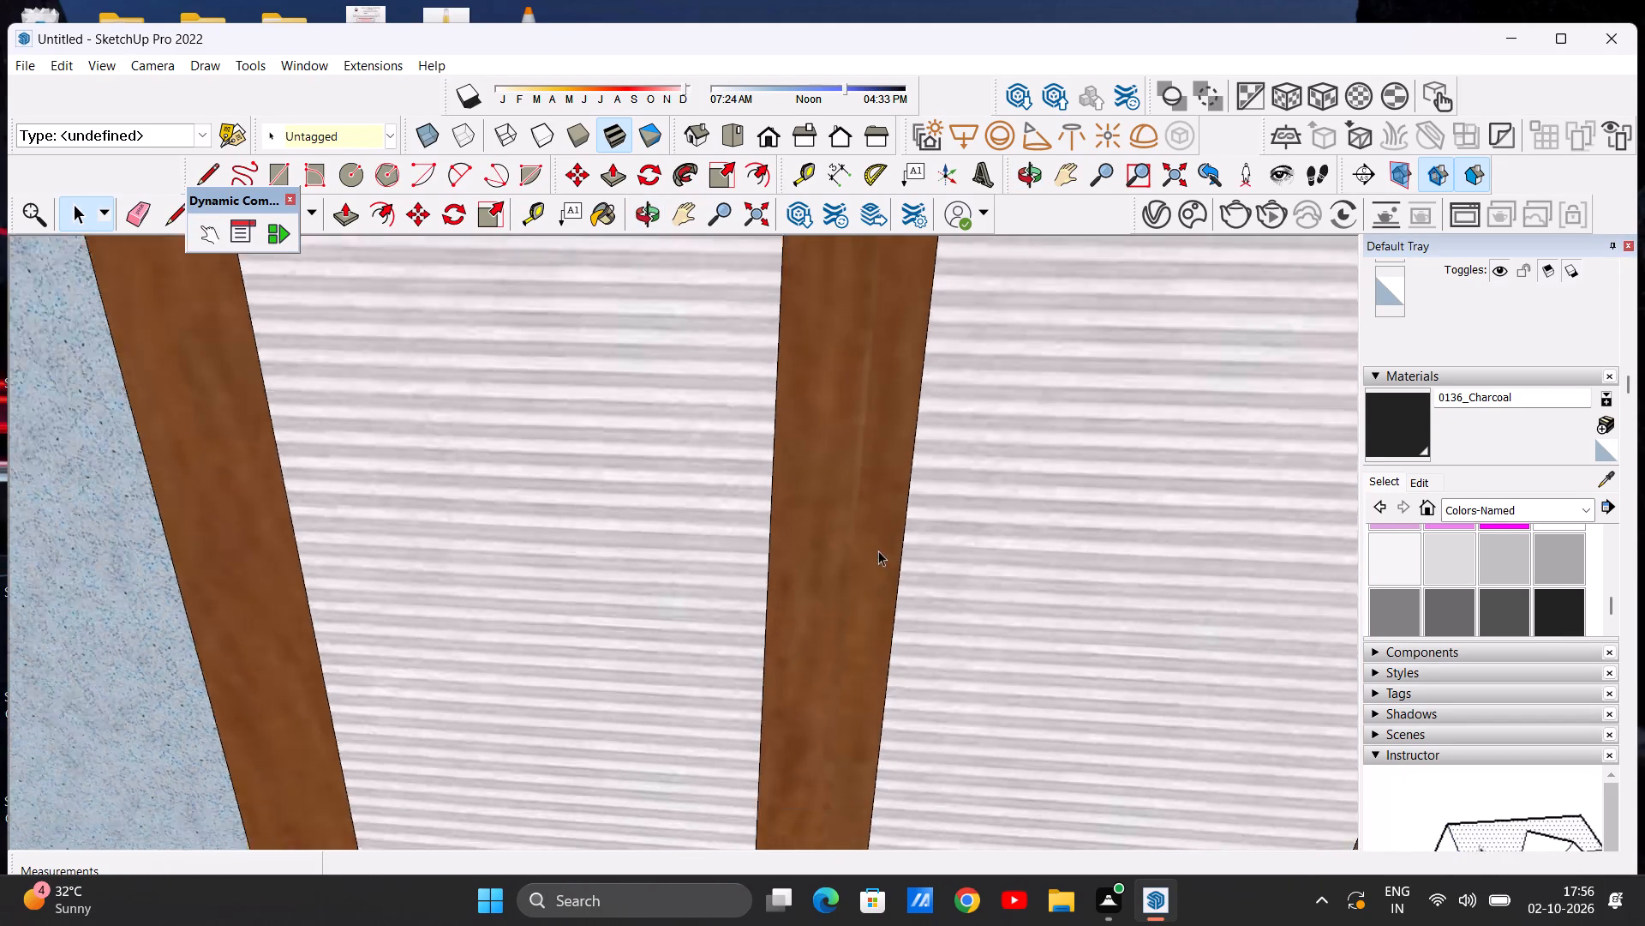
scroll(878, 550, "down", 20)
scroll(878, 550, "down", 7)
Examine the entrance porch, its tiled floor and step, and the paved front yard from above.
middle_click_drag(566, 532, 1032, 517)
middle_click_drag(785, 517, 915, 498)
middle_click_drag(589, 522, 612, 628)
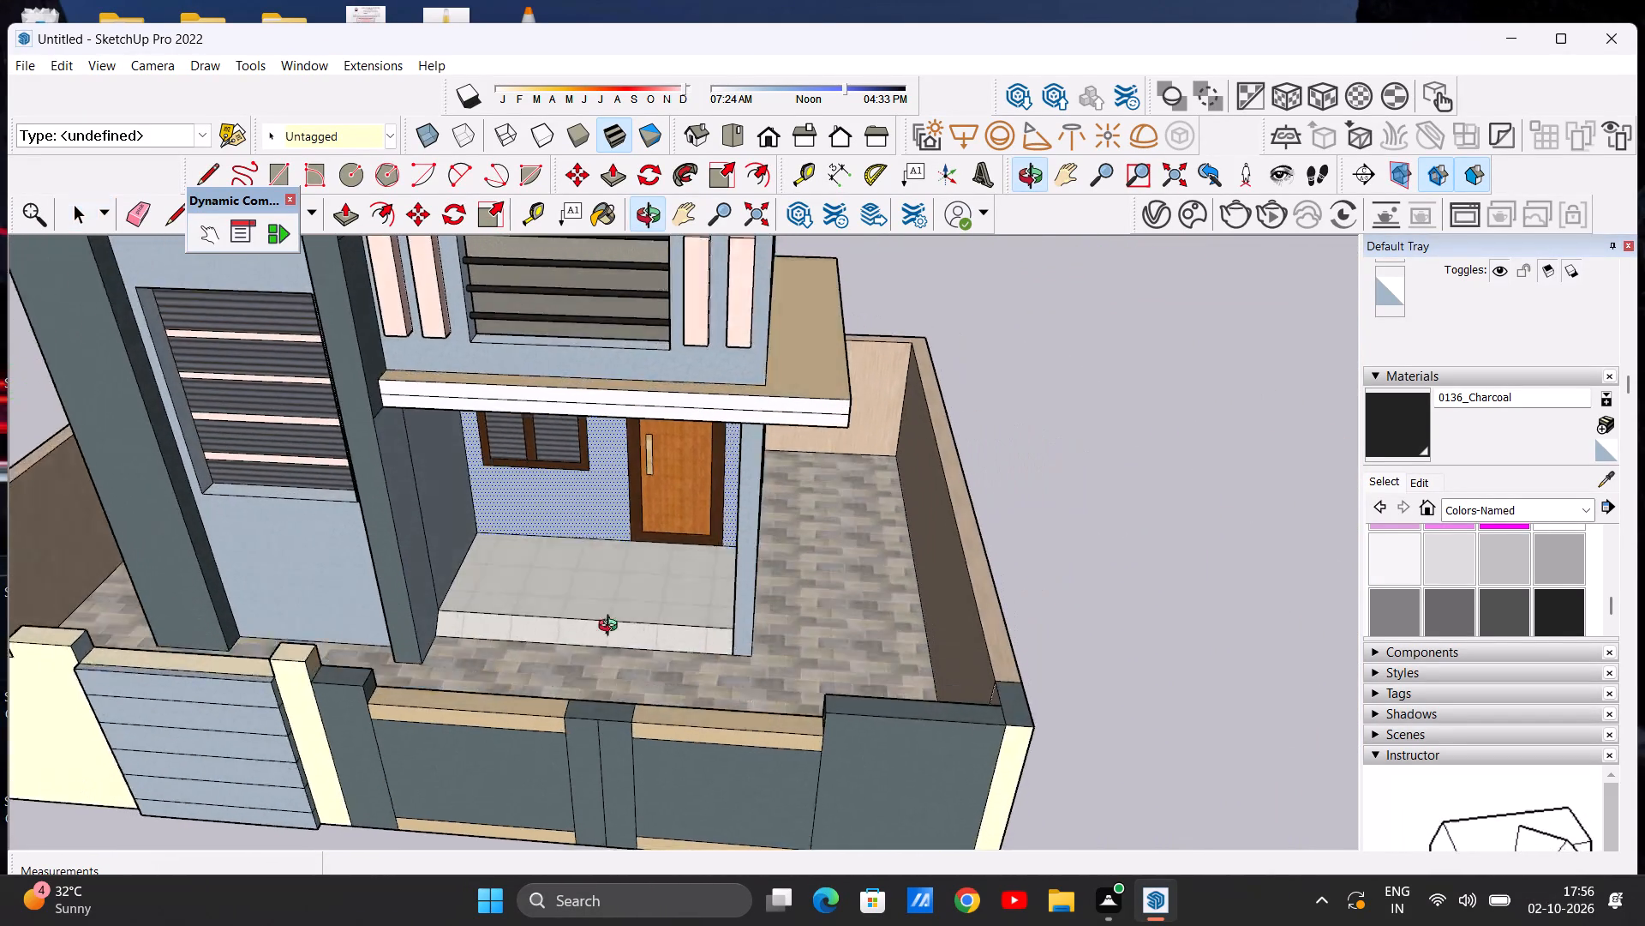
middle_click_drag(612, 628, 619, 669)
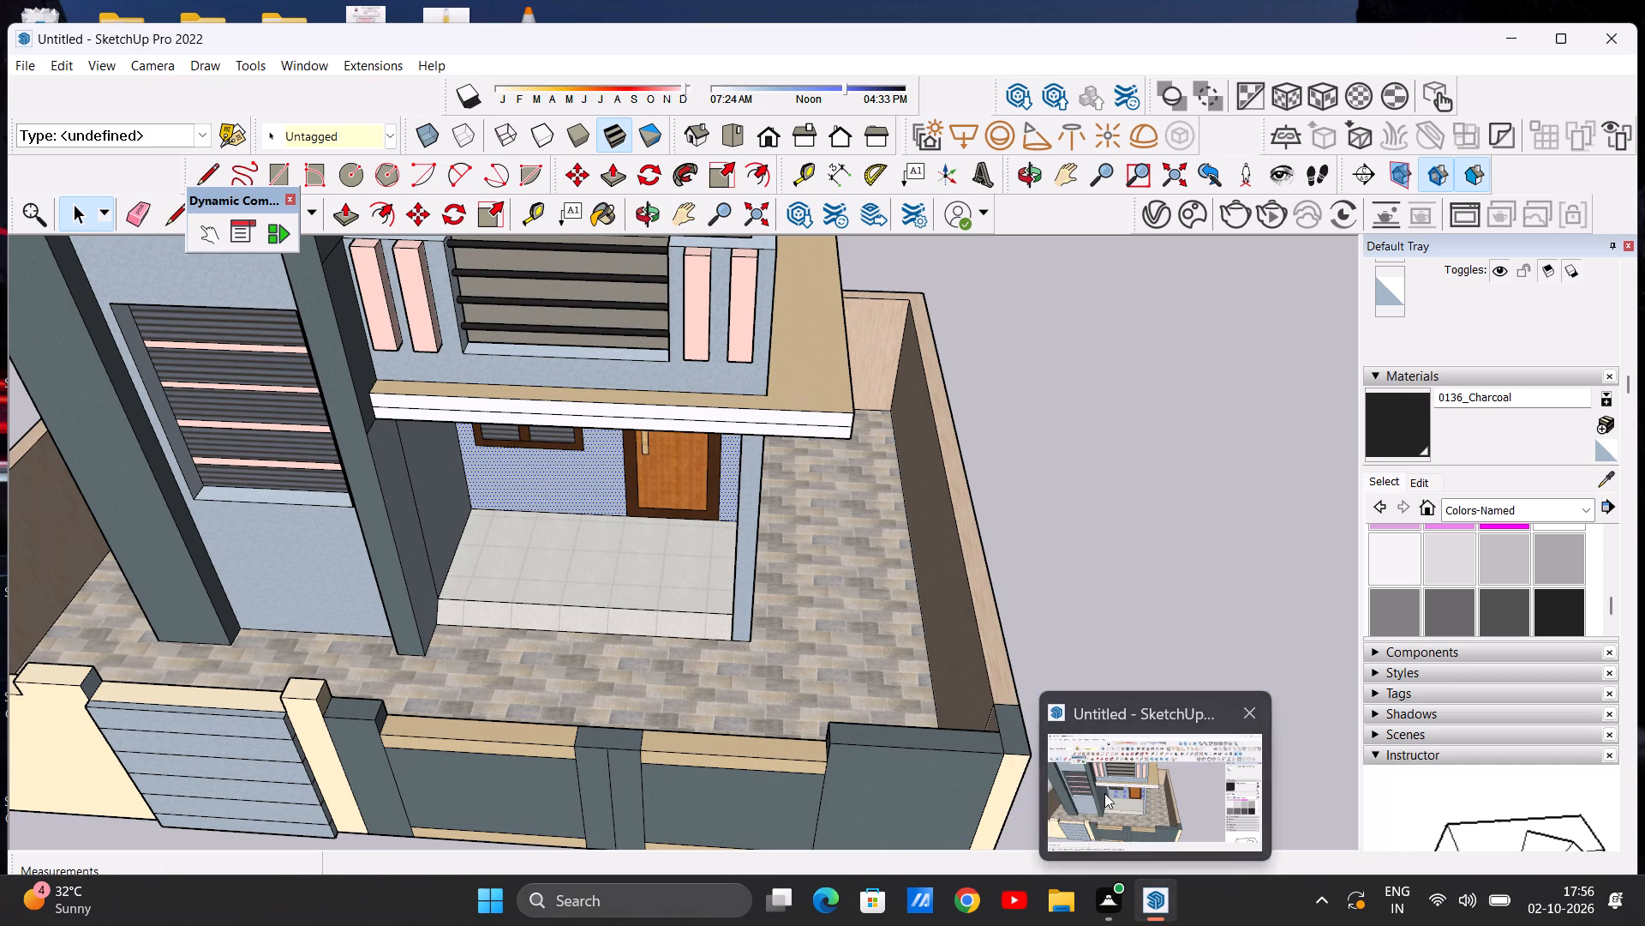
left_click(1104, 793)
scroll(905, 670, "down", 6)
scroll(709, 616, "up", 14)
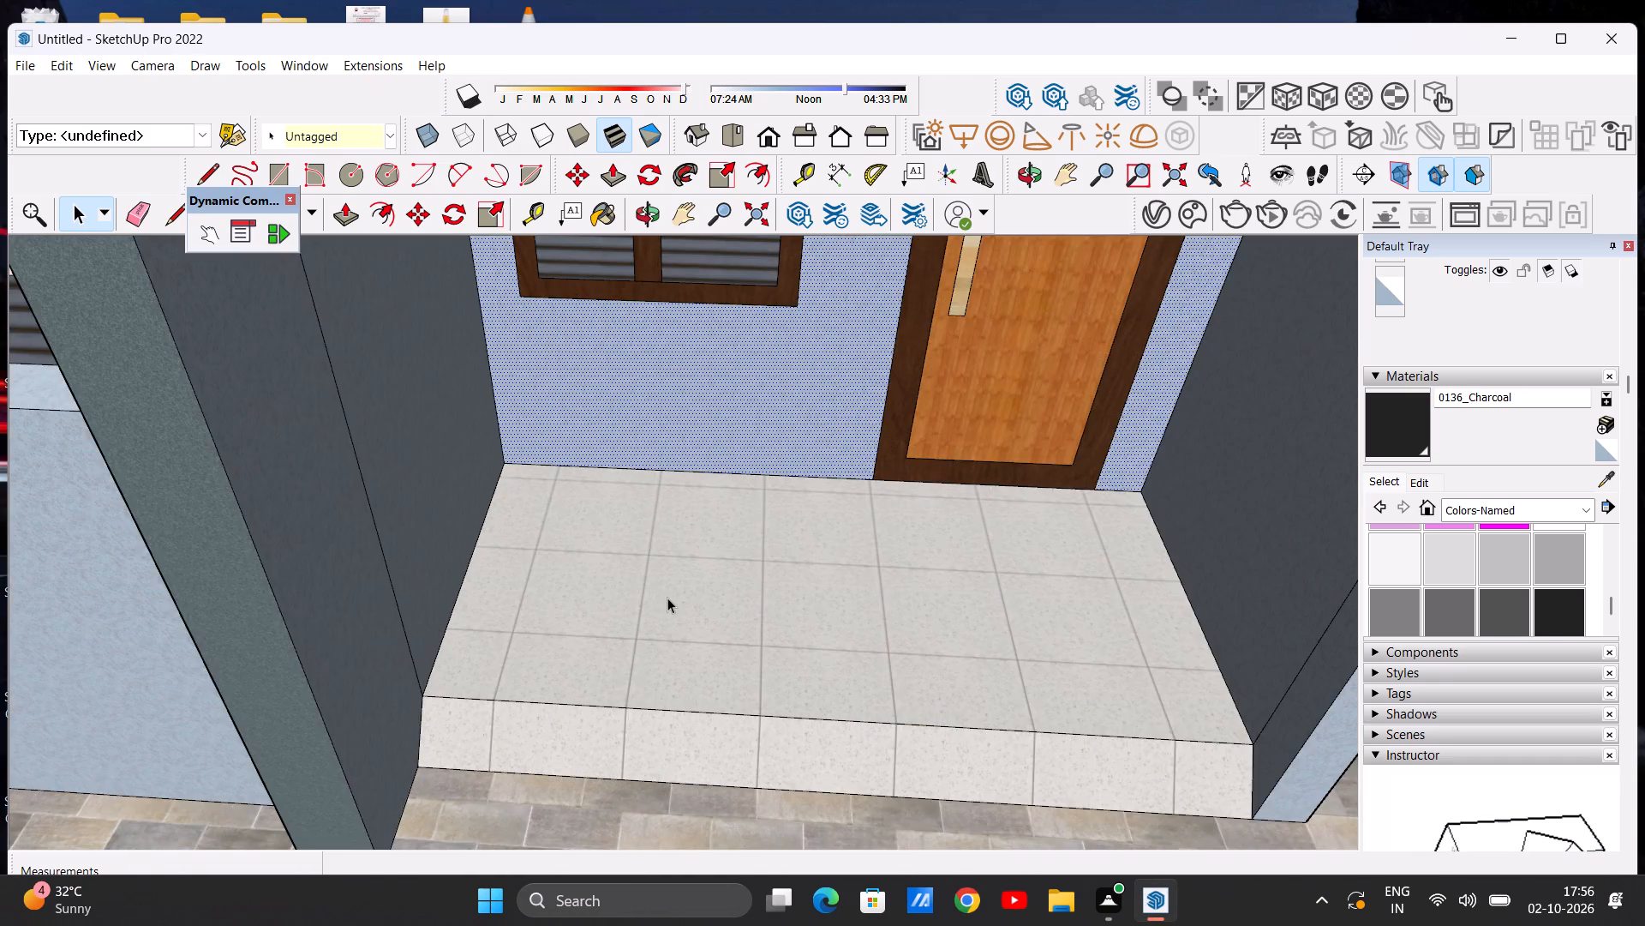
scroll(679, 601, "down", 4)
scroll(750, 604, "down", 10)
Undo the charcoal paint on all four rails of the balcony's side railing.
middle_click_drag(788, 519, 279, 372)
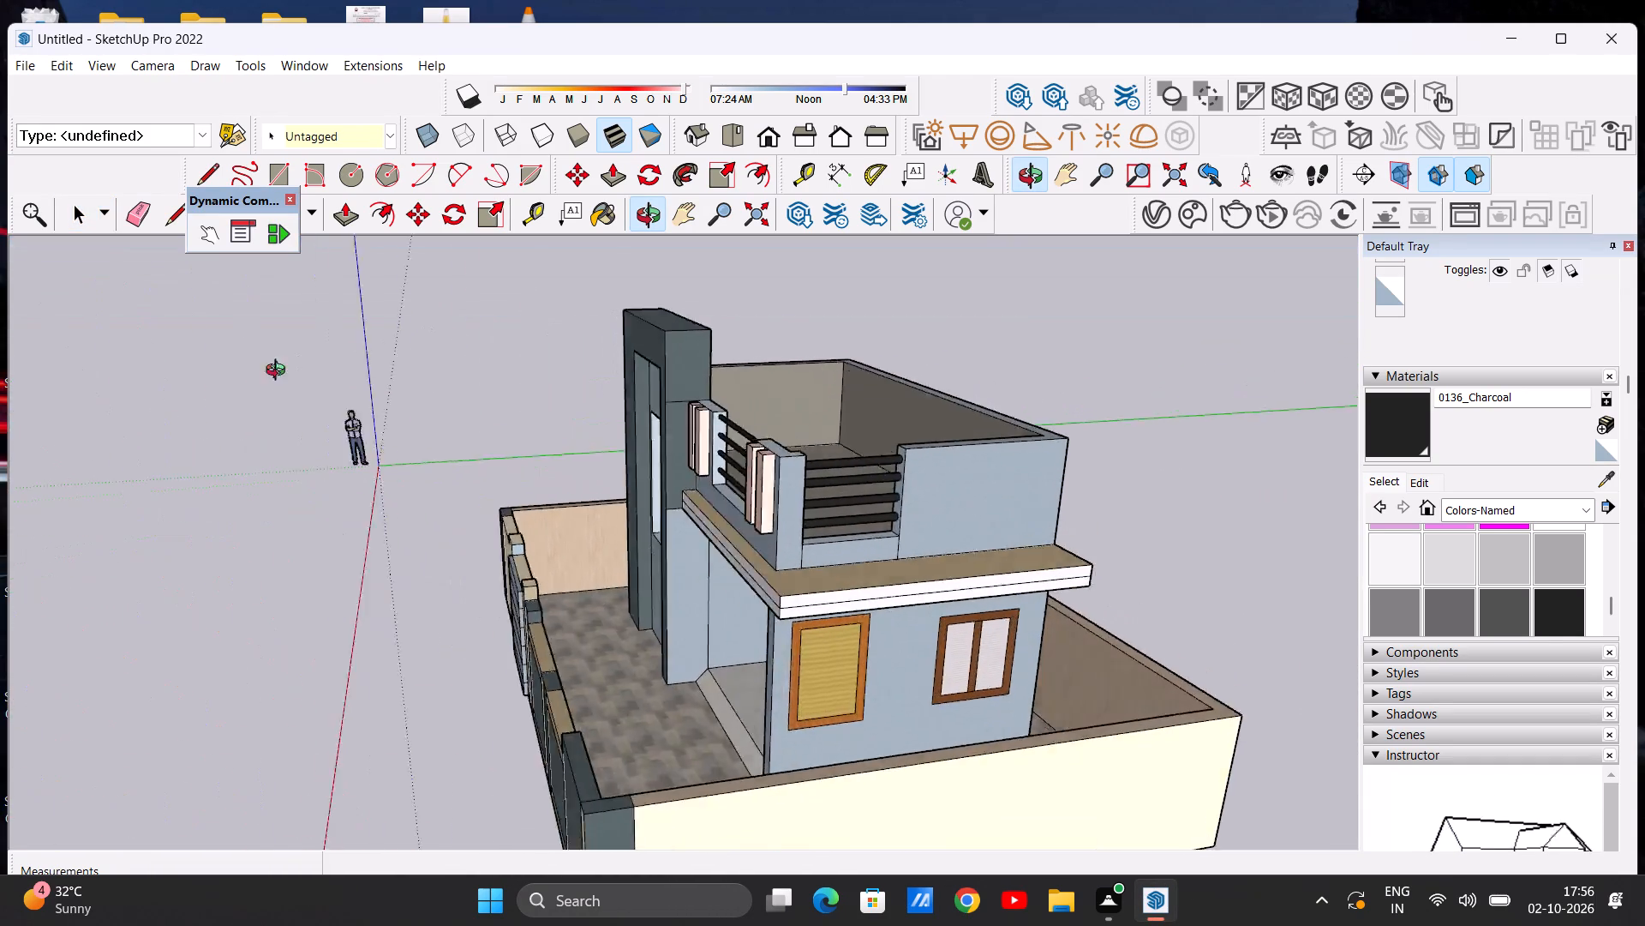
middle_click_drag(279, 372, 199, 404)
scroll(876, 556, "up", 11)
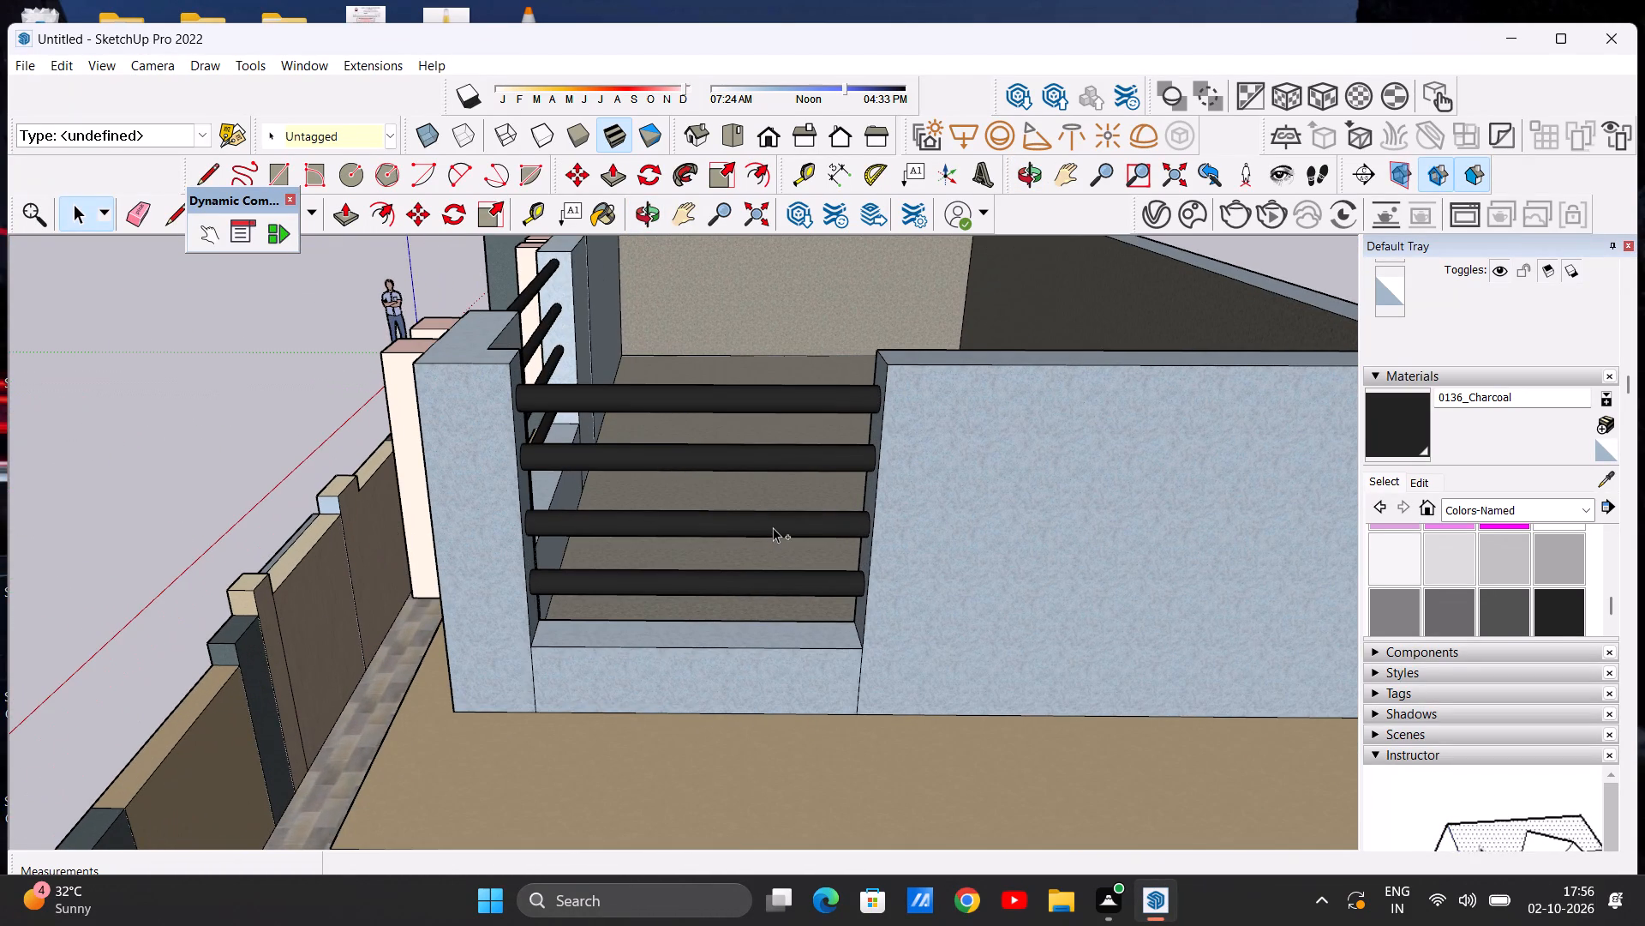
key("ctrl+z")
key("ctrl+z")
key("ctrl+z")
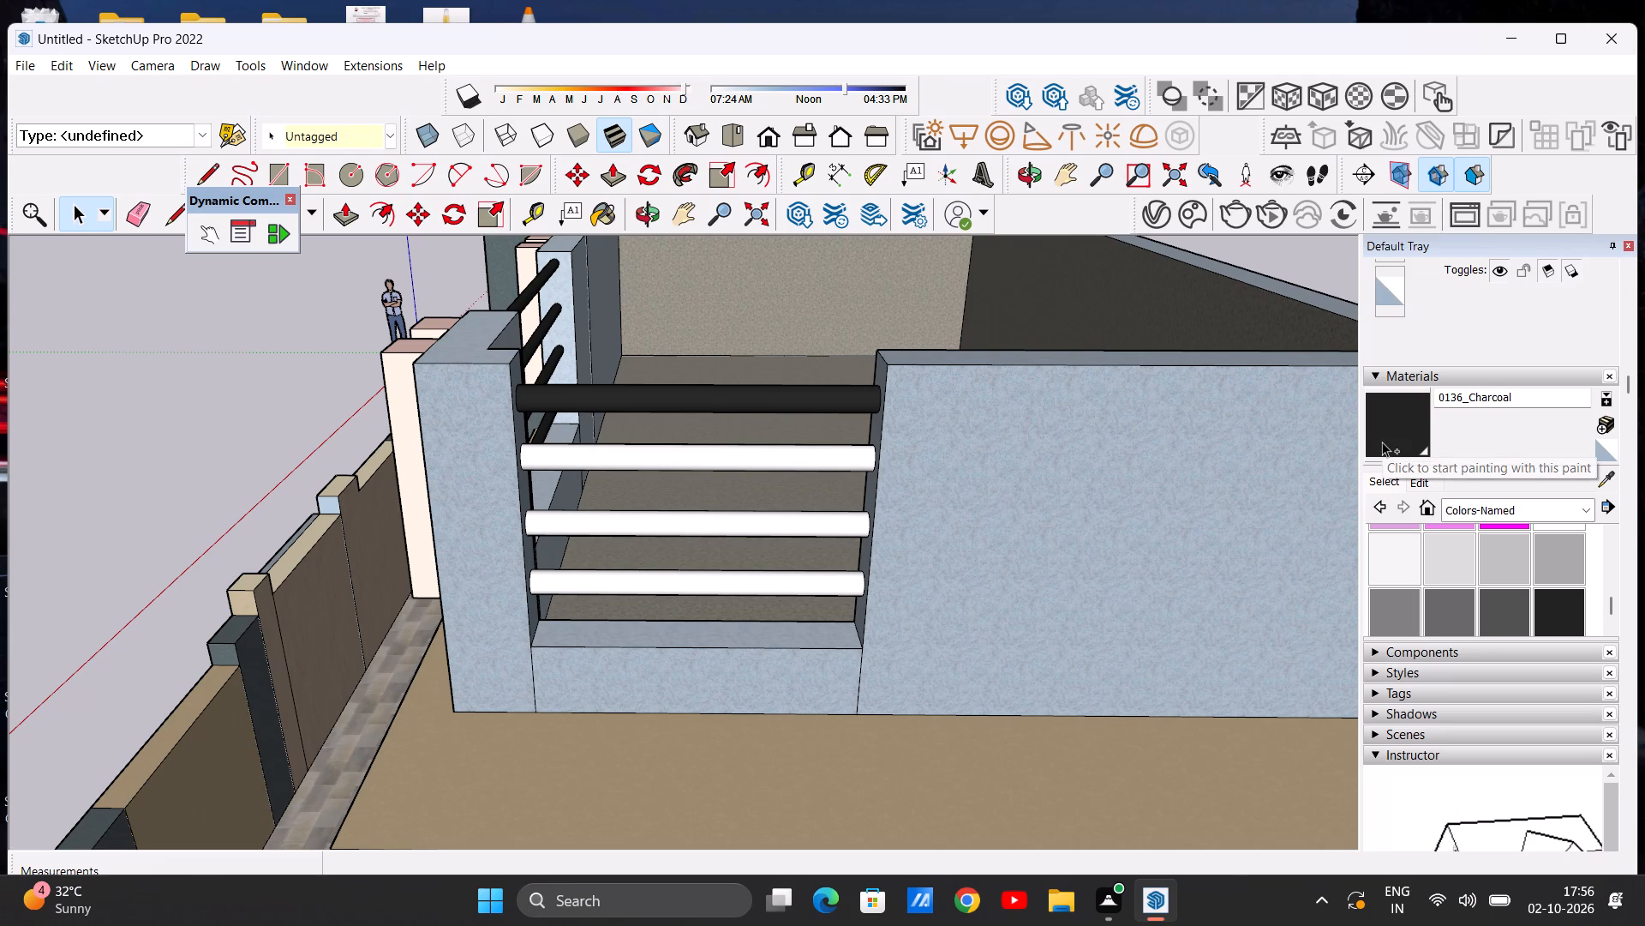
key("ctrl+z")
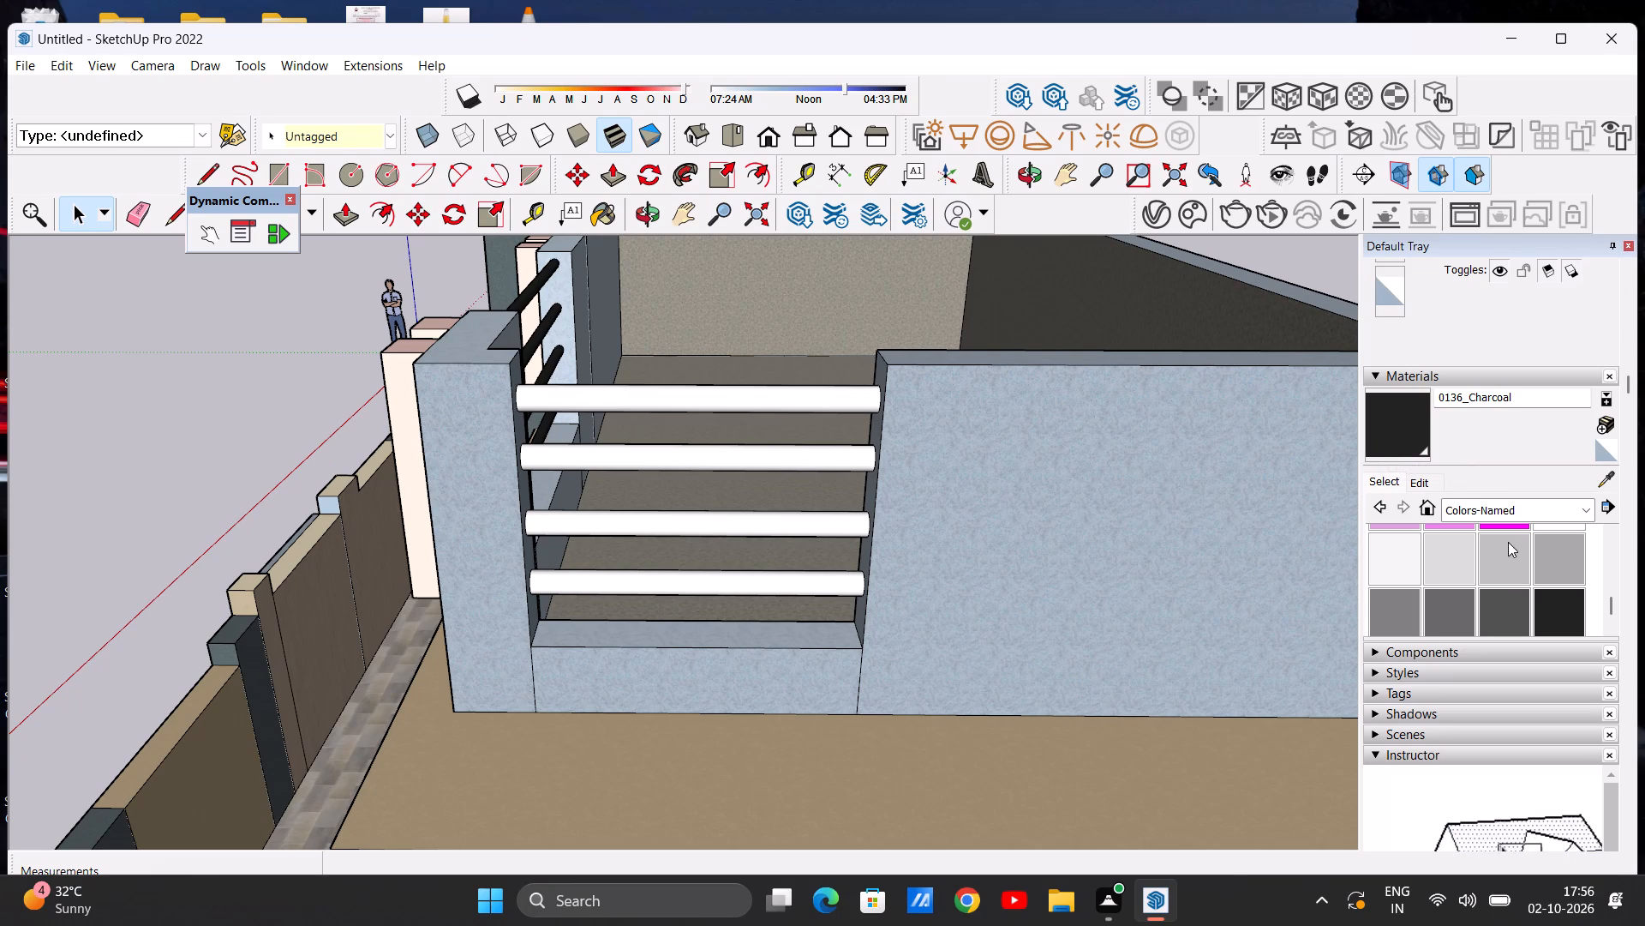
Apply Formica Laminate Dark from the Synthetic Surfaces collection to the top rail of the balcony's side railing.
left_click(1581, 512)
left_click(1457, 713)
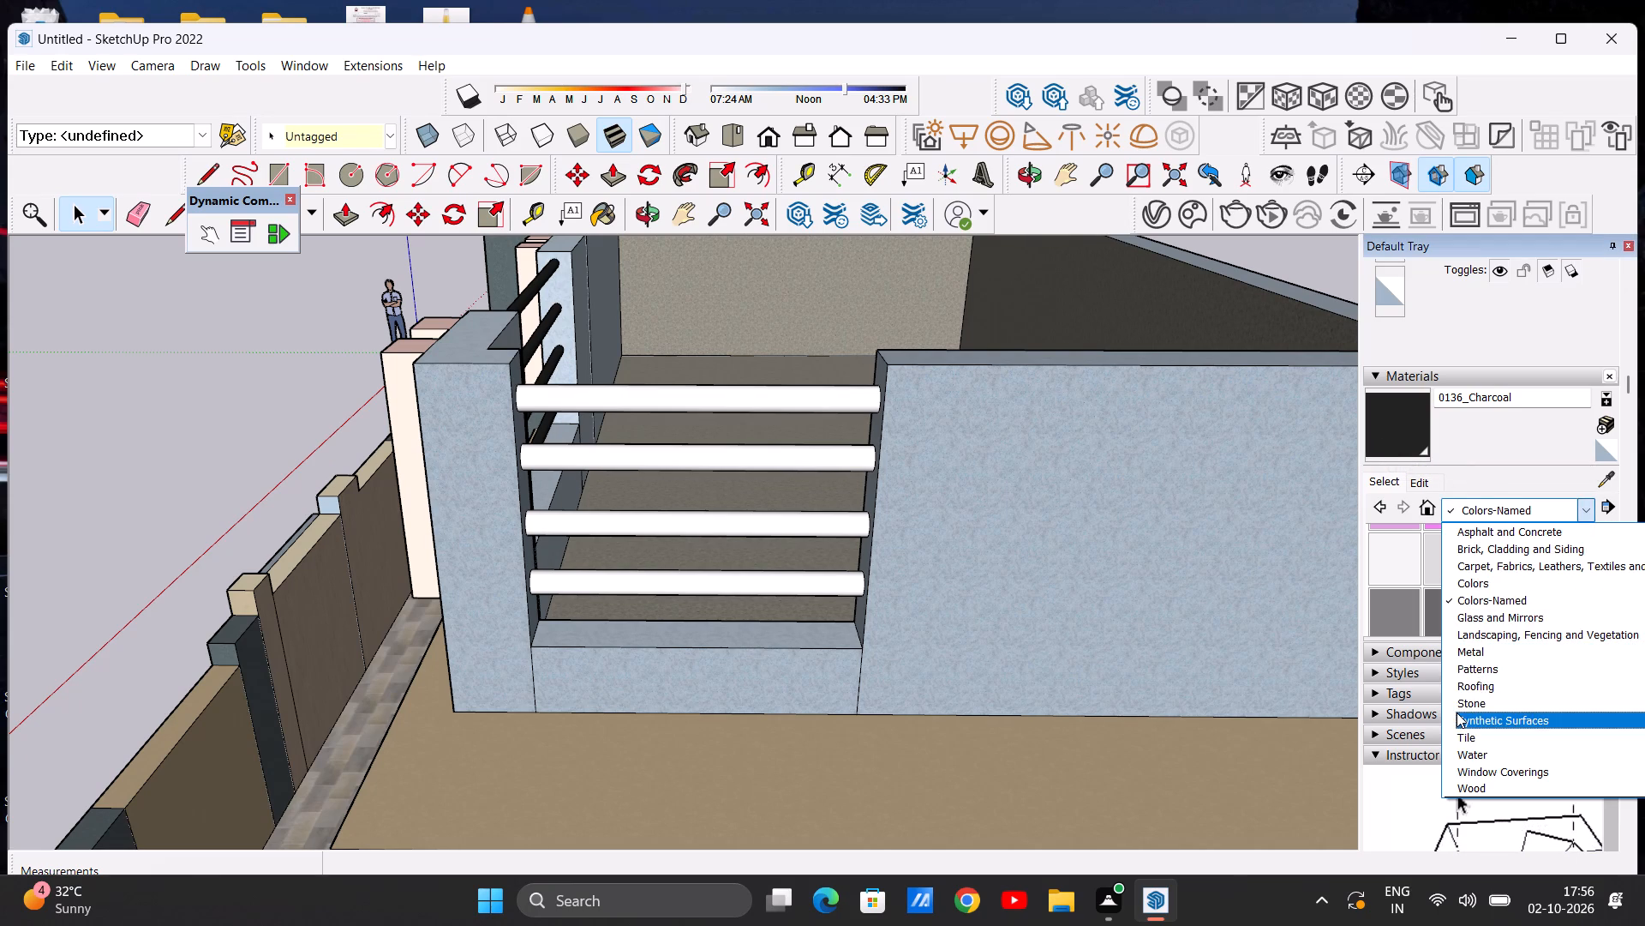
left_click(1565, 545)
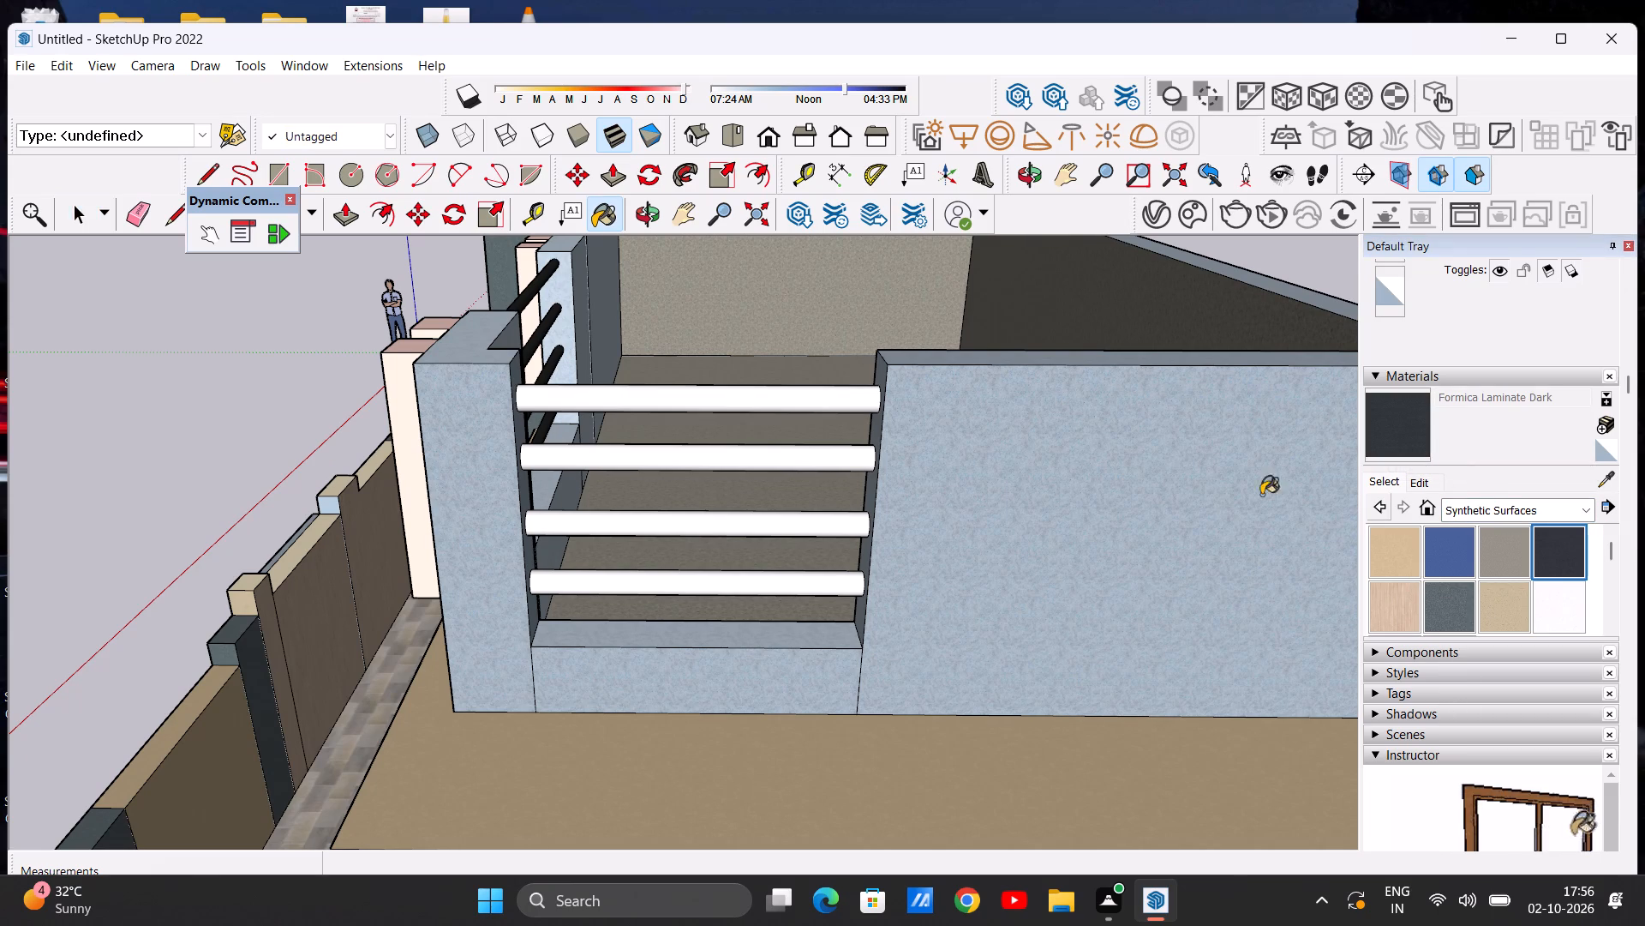
left_click(842, 401)
Apply Formica Laminate Dark to all four rails of the front balcony railing.
scroll(842, 401, "down", 2)
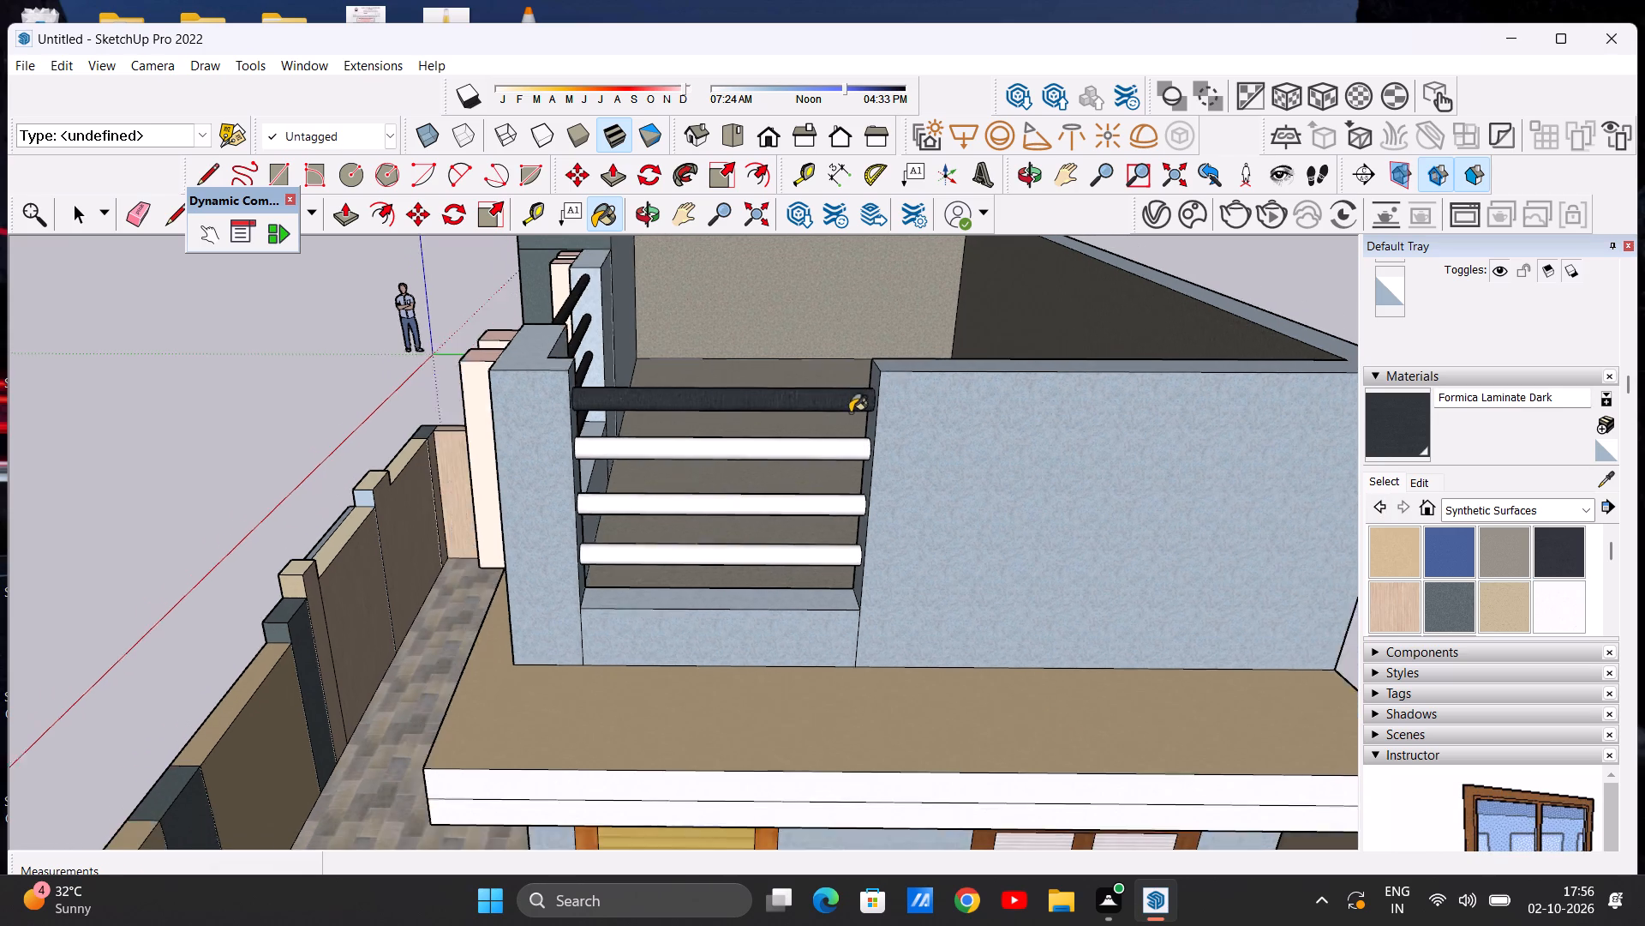
scroll(850, 412, "down", 1)
scroll(620, 419, "up", 6)
scroll(725, 430, "down", 9)
middle_click_drag(549, 436, 792, 430)
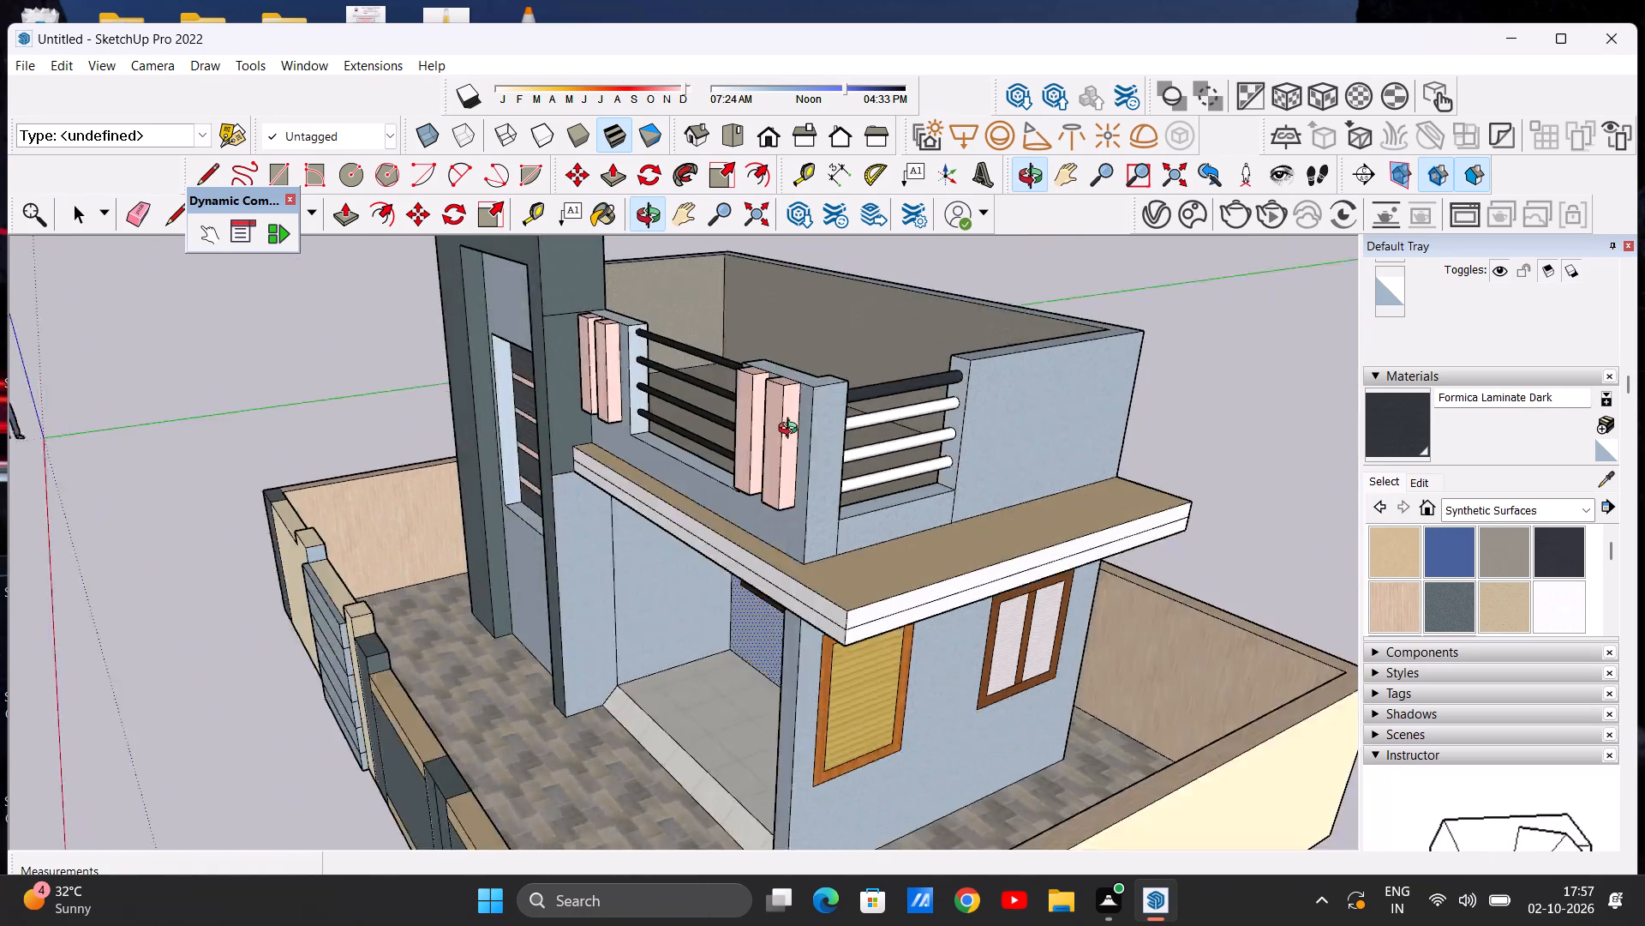
middle_click_drag(792, 430, 898, 430)
scroll(783, 388, "up", 10)
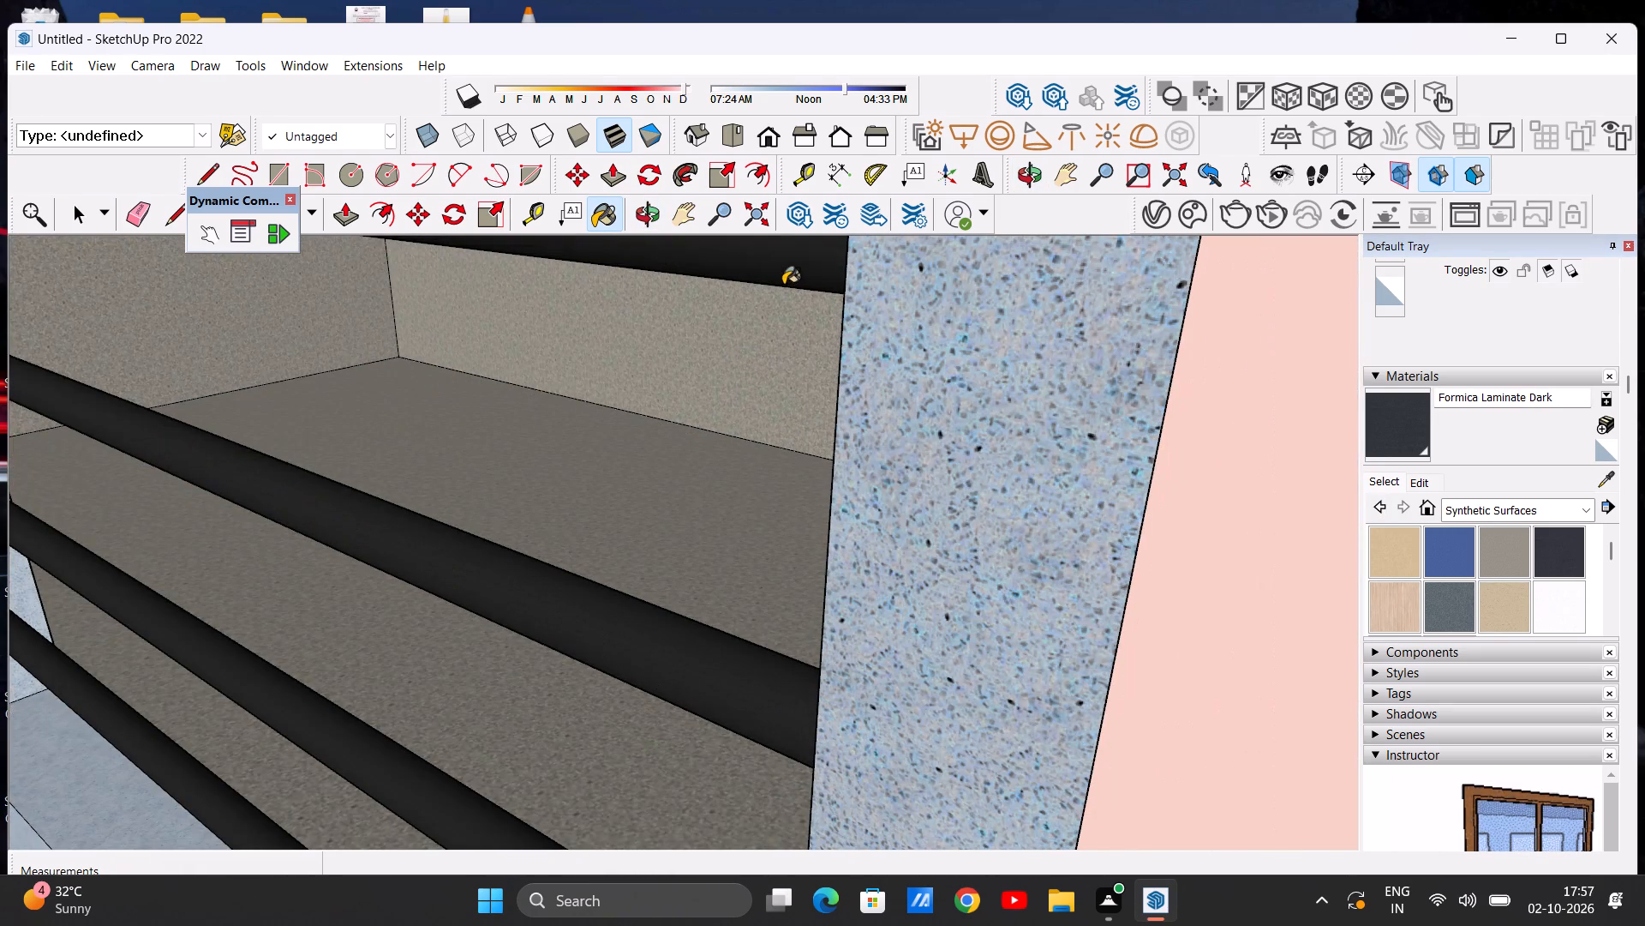
left_click(791, 274)
left_click(696, 655)
scroll(709, 643, "down", 11)
scroll(686, 694, "up", 7)
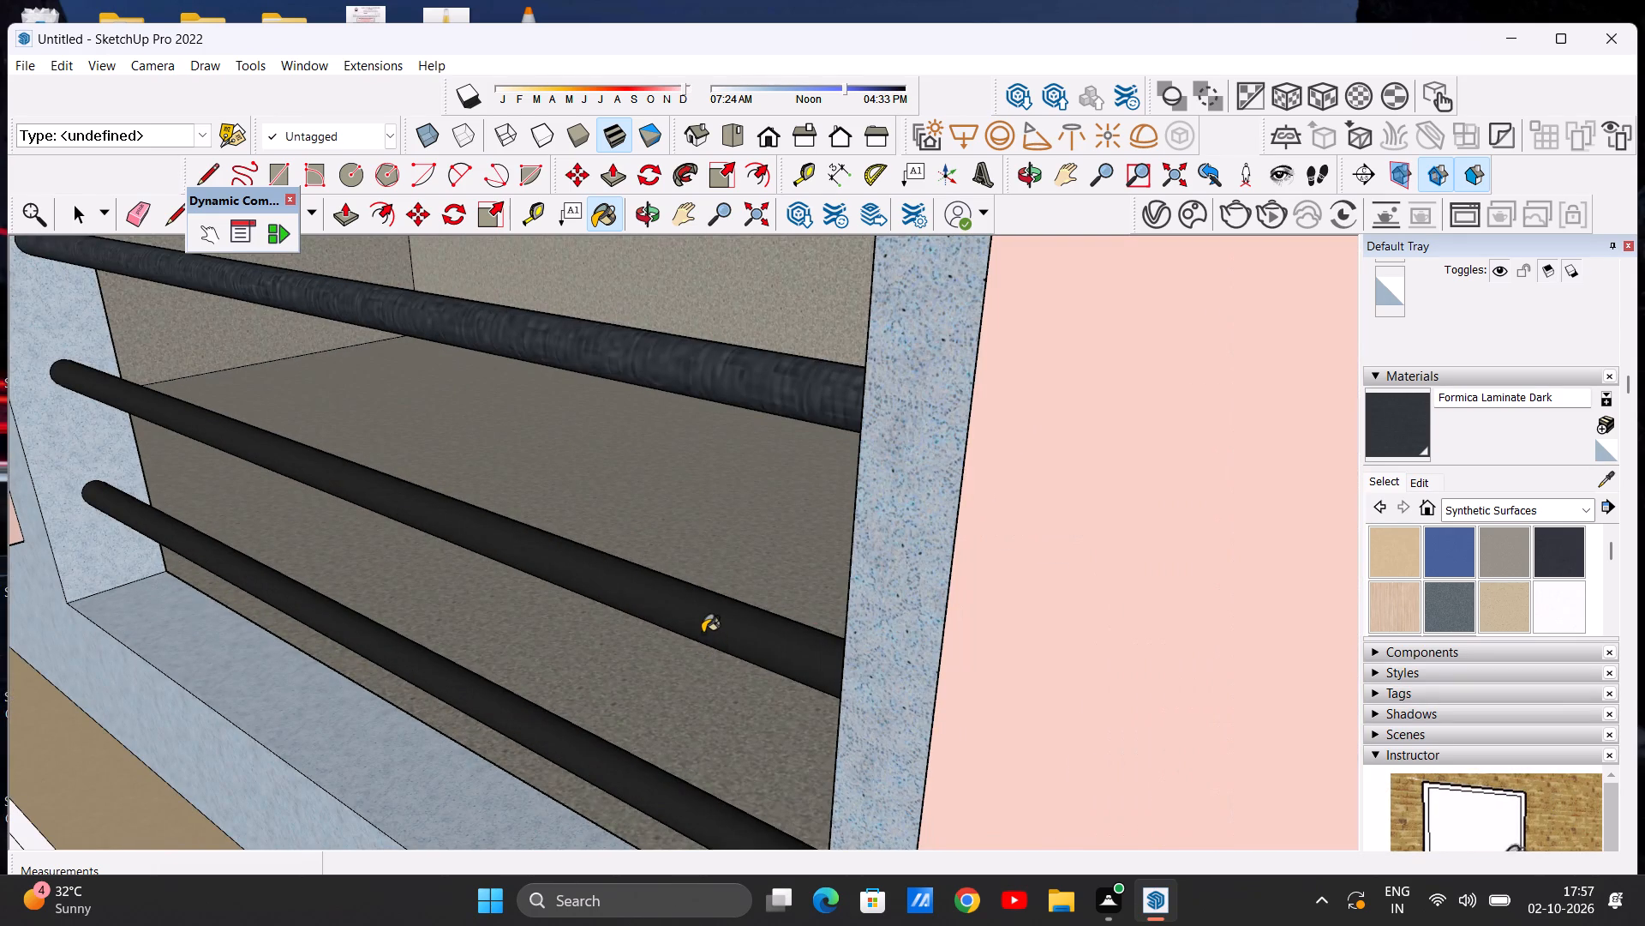
left_click(703, 633)
left_click(603, 752)
Apply Formica Laminate Dark to the three lower rails of the balcony's side railing.
scroll(648, 713, "down", 10)
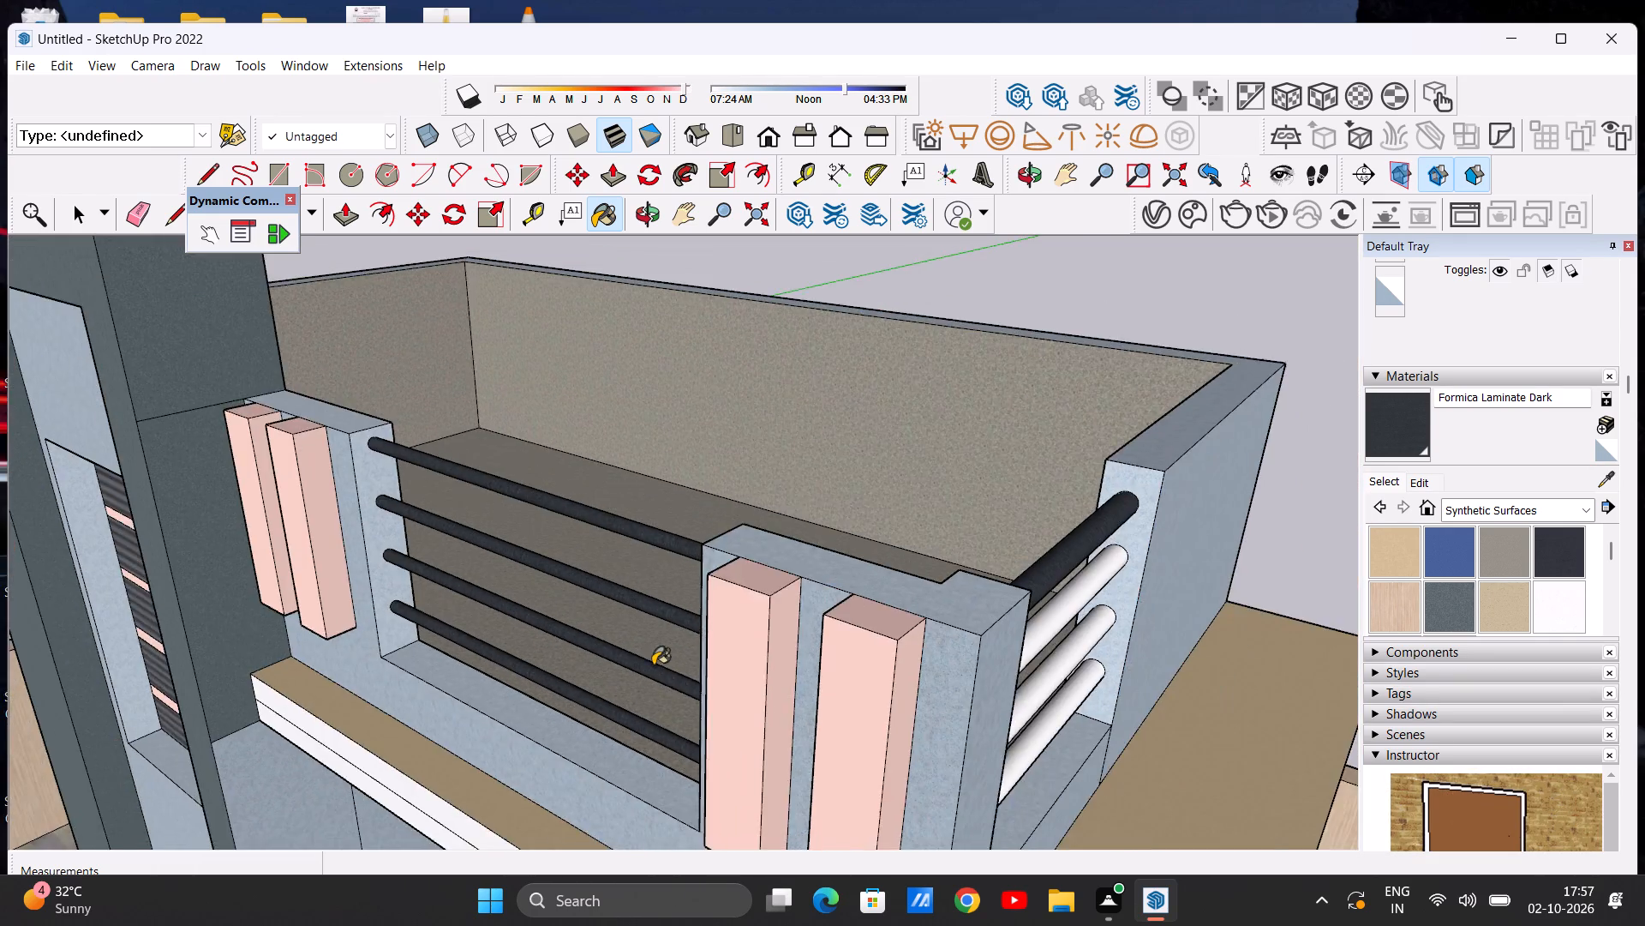
scroll(653, 665, "down", 3)
scroll(625, 644, "up", 1)
scroll(577, 607, "down", 7)
middle_click_drag(791, 654, 329, 605)
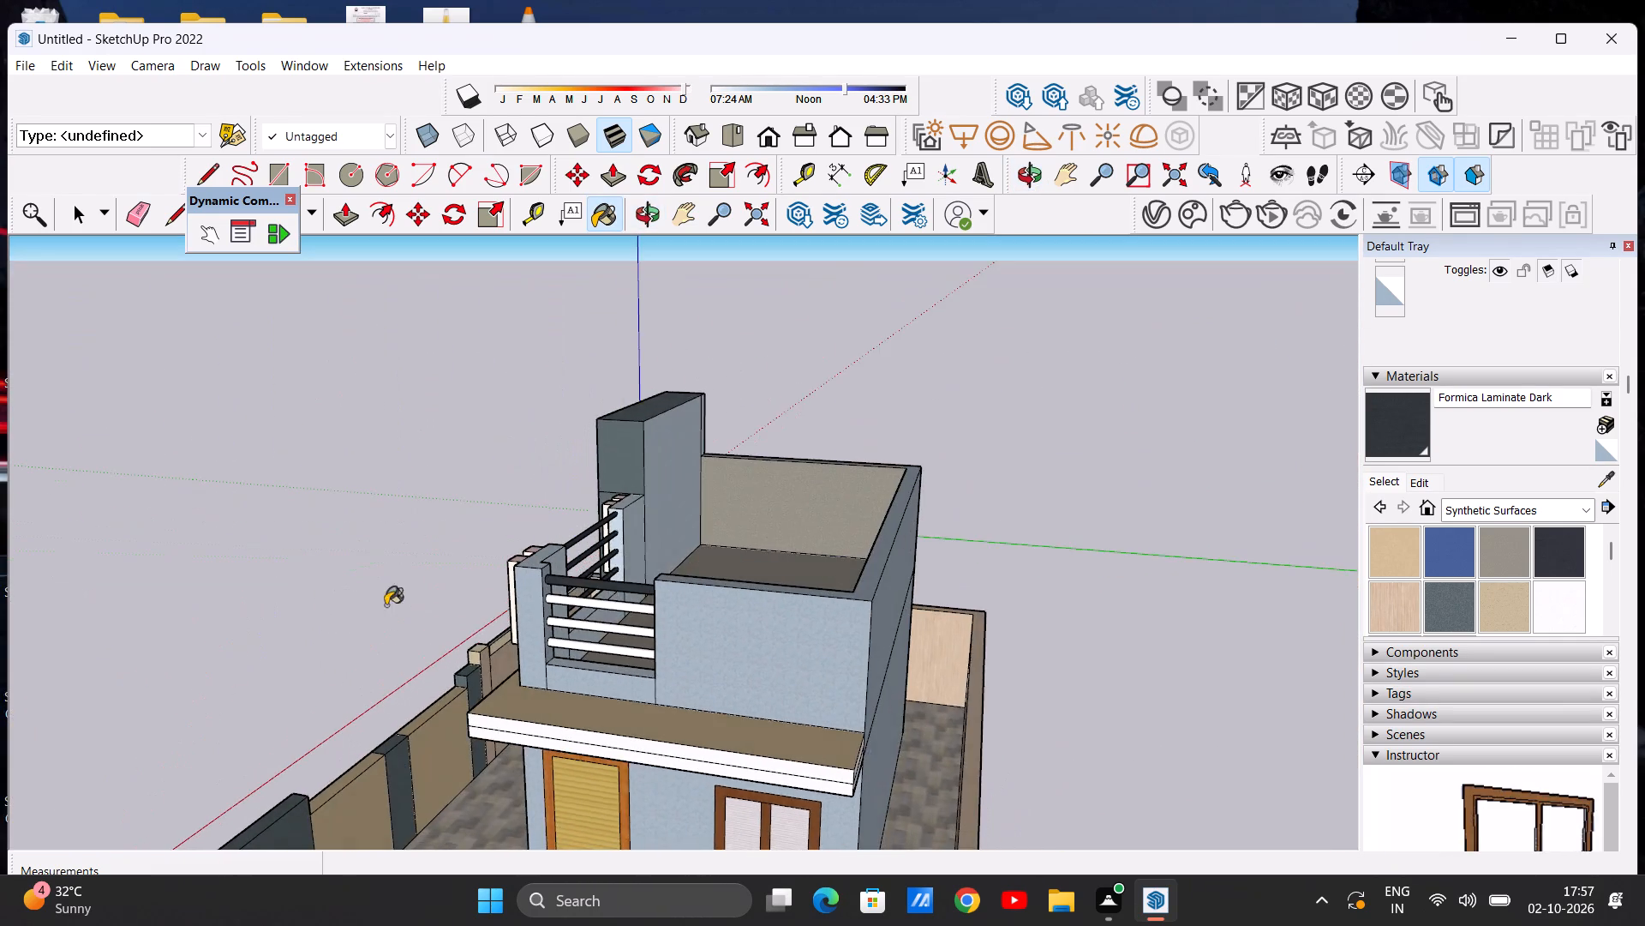
scroll(649, 614, "up", 18)
left_click(639, 604)
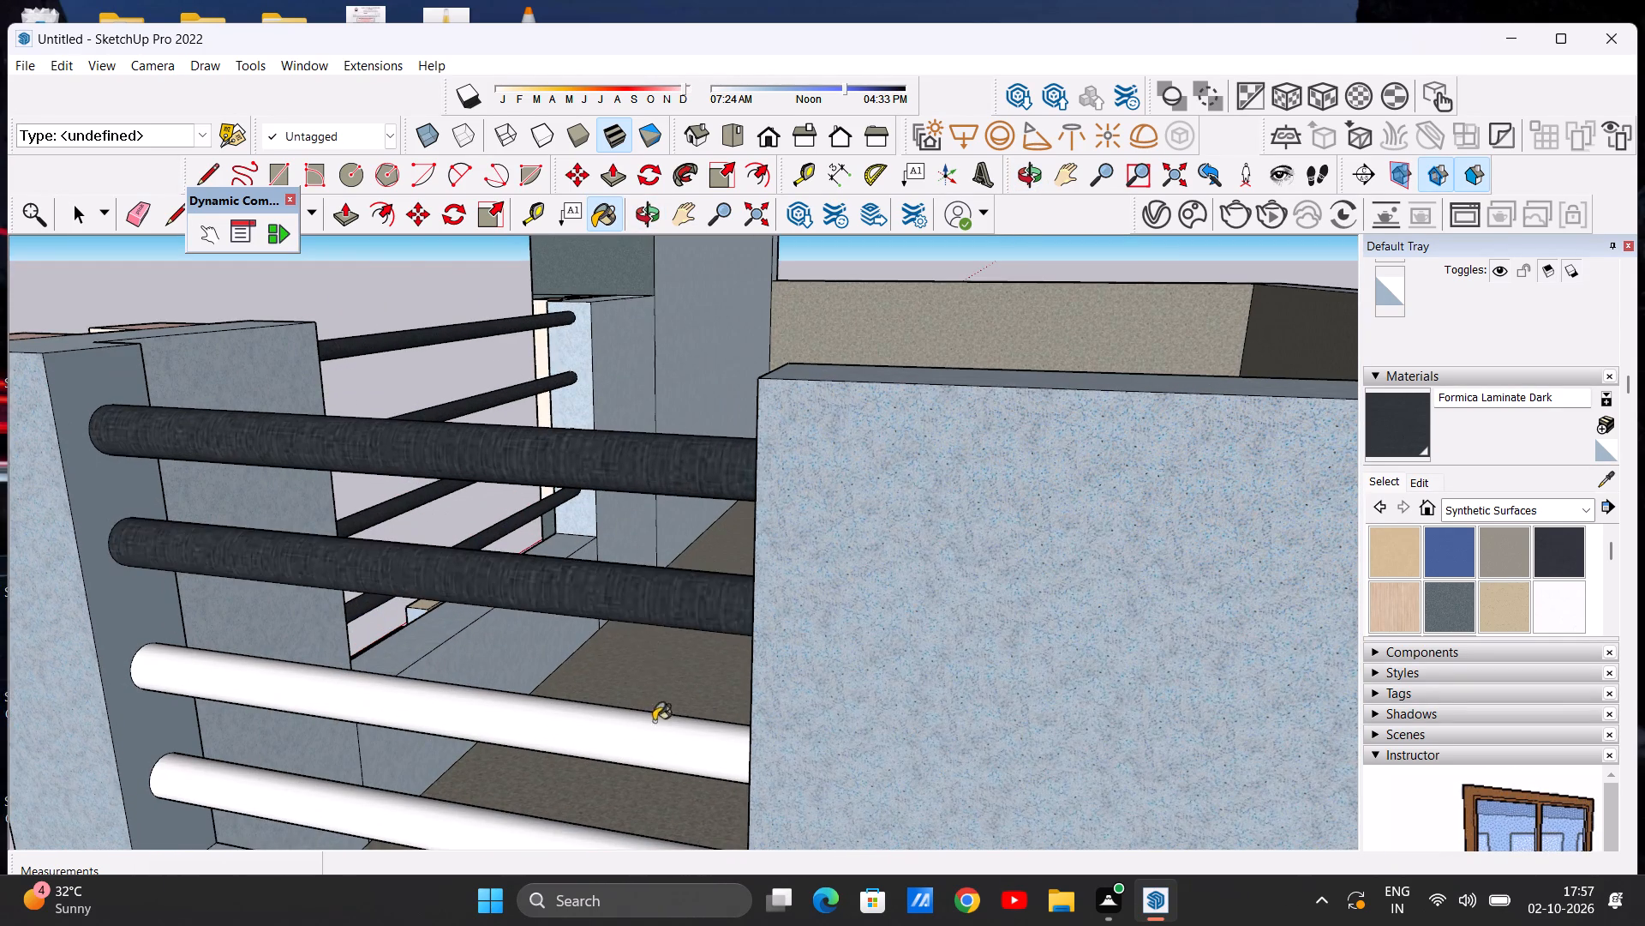
left_click(651, 734)
scroll(635, 575, "down", 7)
scroll(619, 660, "up", 8)
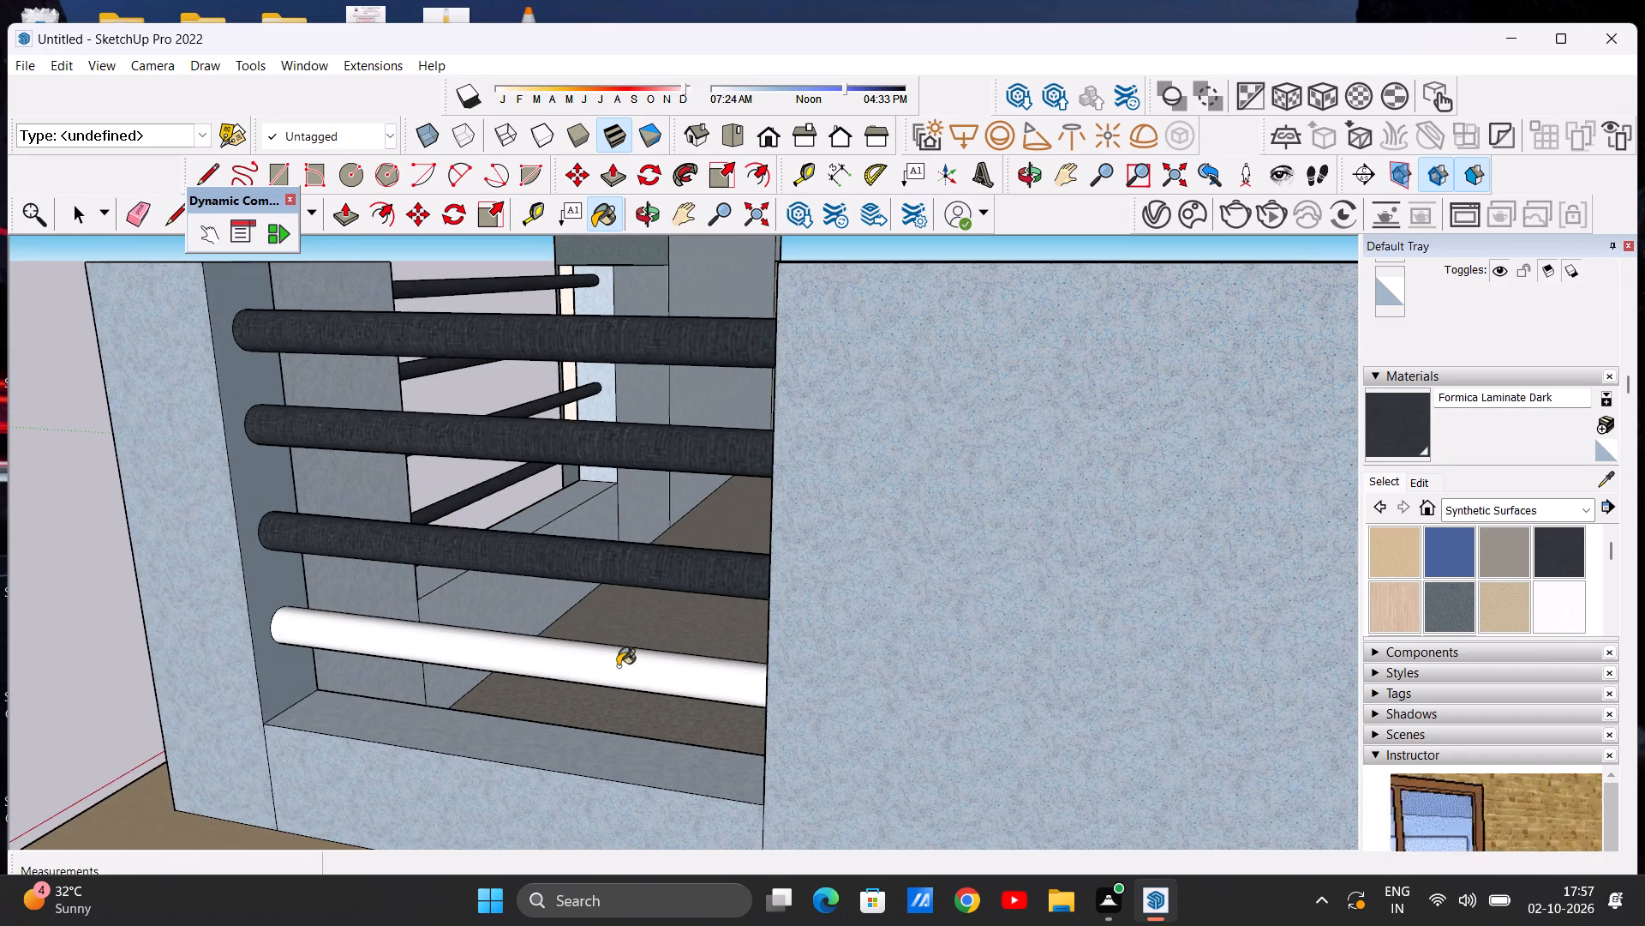
left_click(618, 666)
Examine the whole front elevation with the repainted balcony railings, leaving the Paint Bucket tool.
scroll(626, 695, "down", 17)
middle_click_drag(452, 670, 1046, 643)
middle_click_drag(569, 648, 676, 570)
scroll(683, 631, "down", 11)
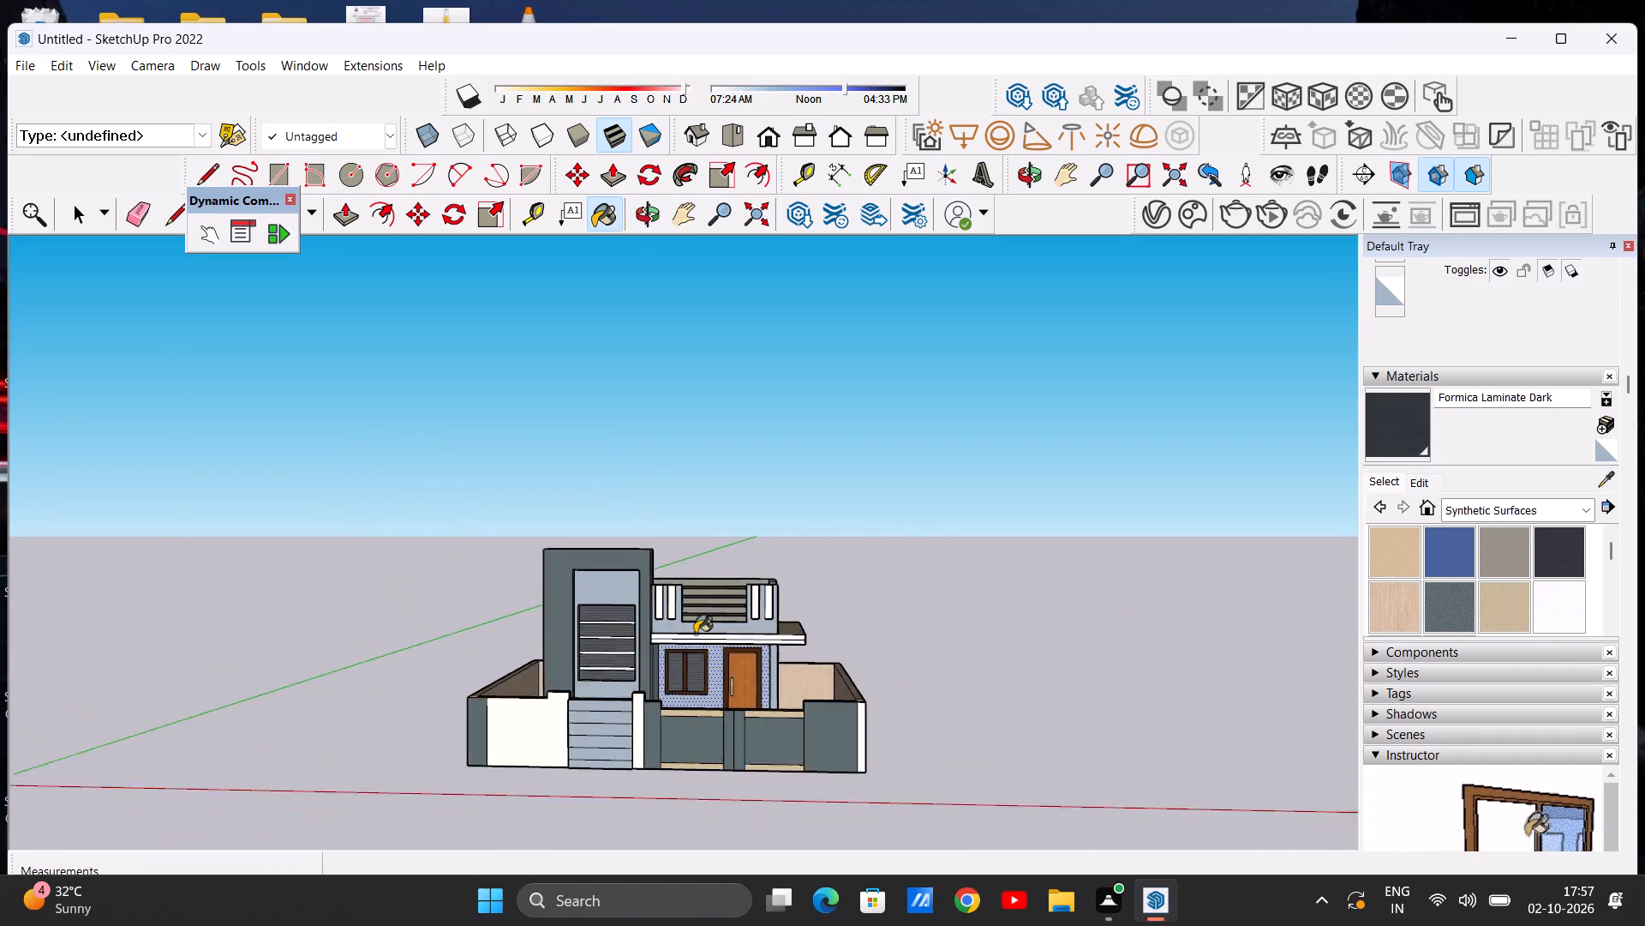
scroll(695, 634, "down", 2)
scroll(645, 742, "up", 11)
key("space")
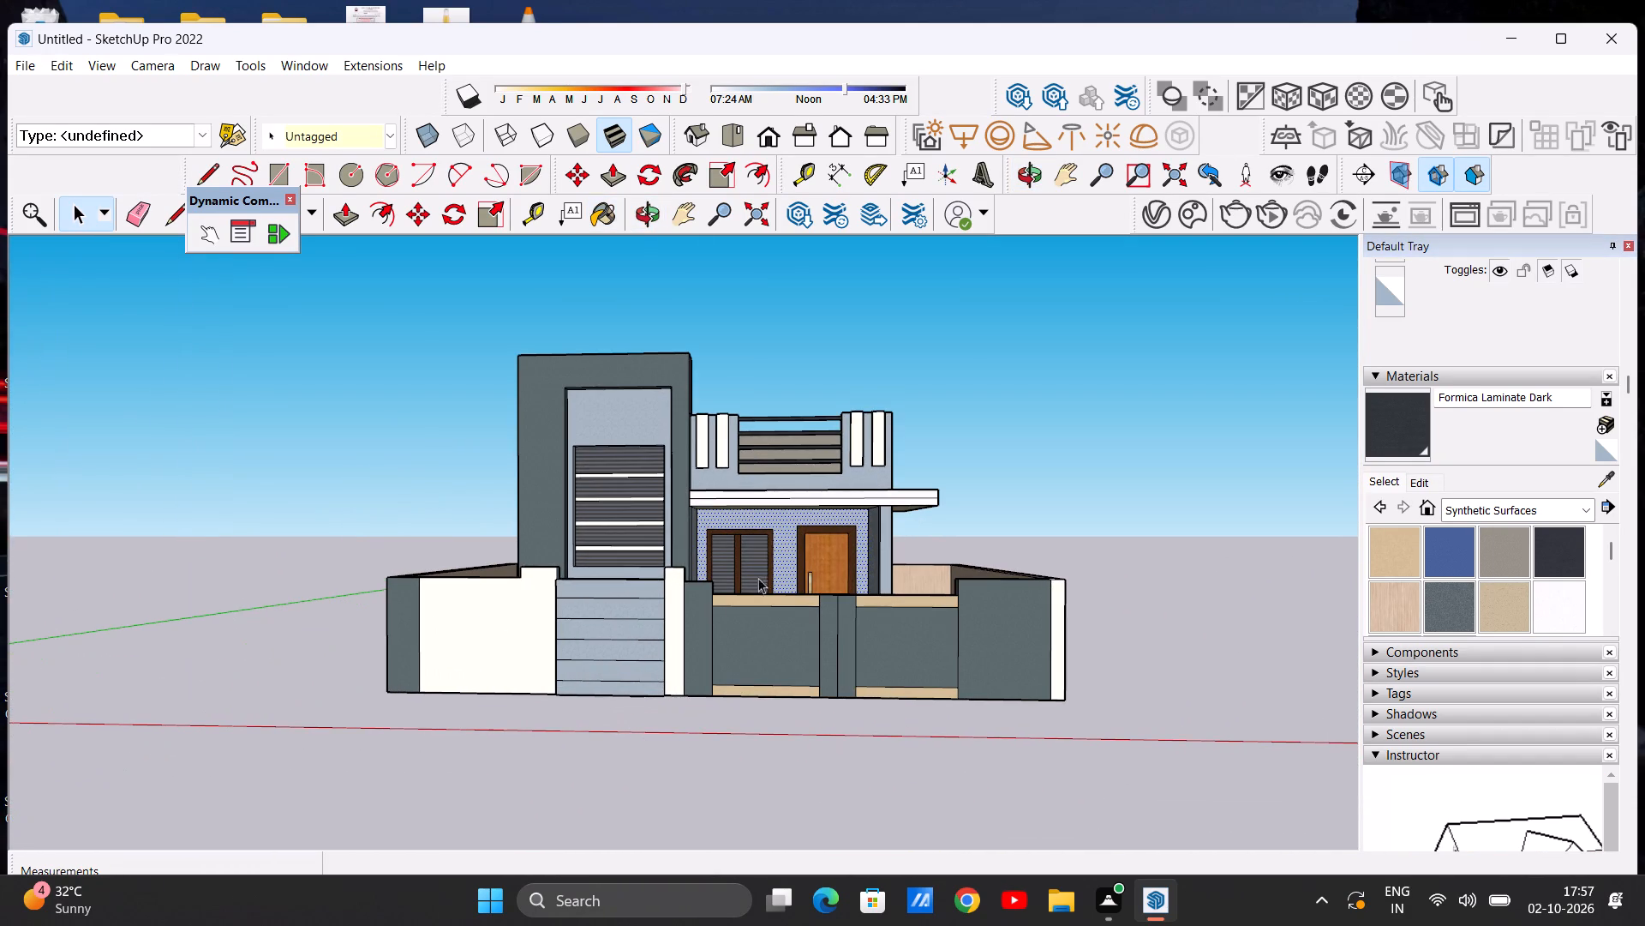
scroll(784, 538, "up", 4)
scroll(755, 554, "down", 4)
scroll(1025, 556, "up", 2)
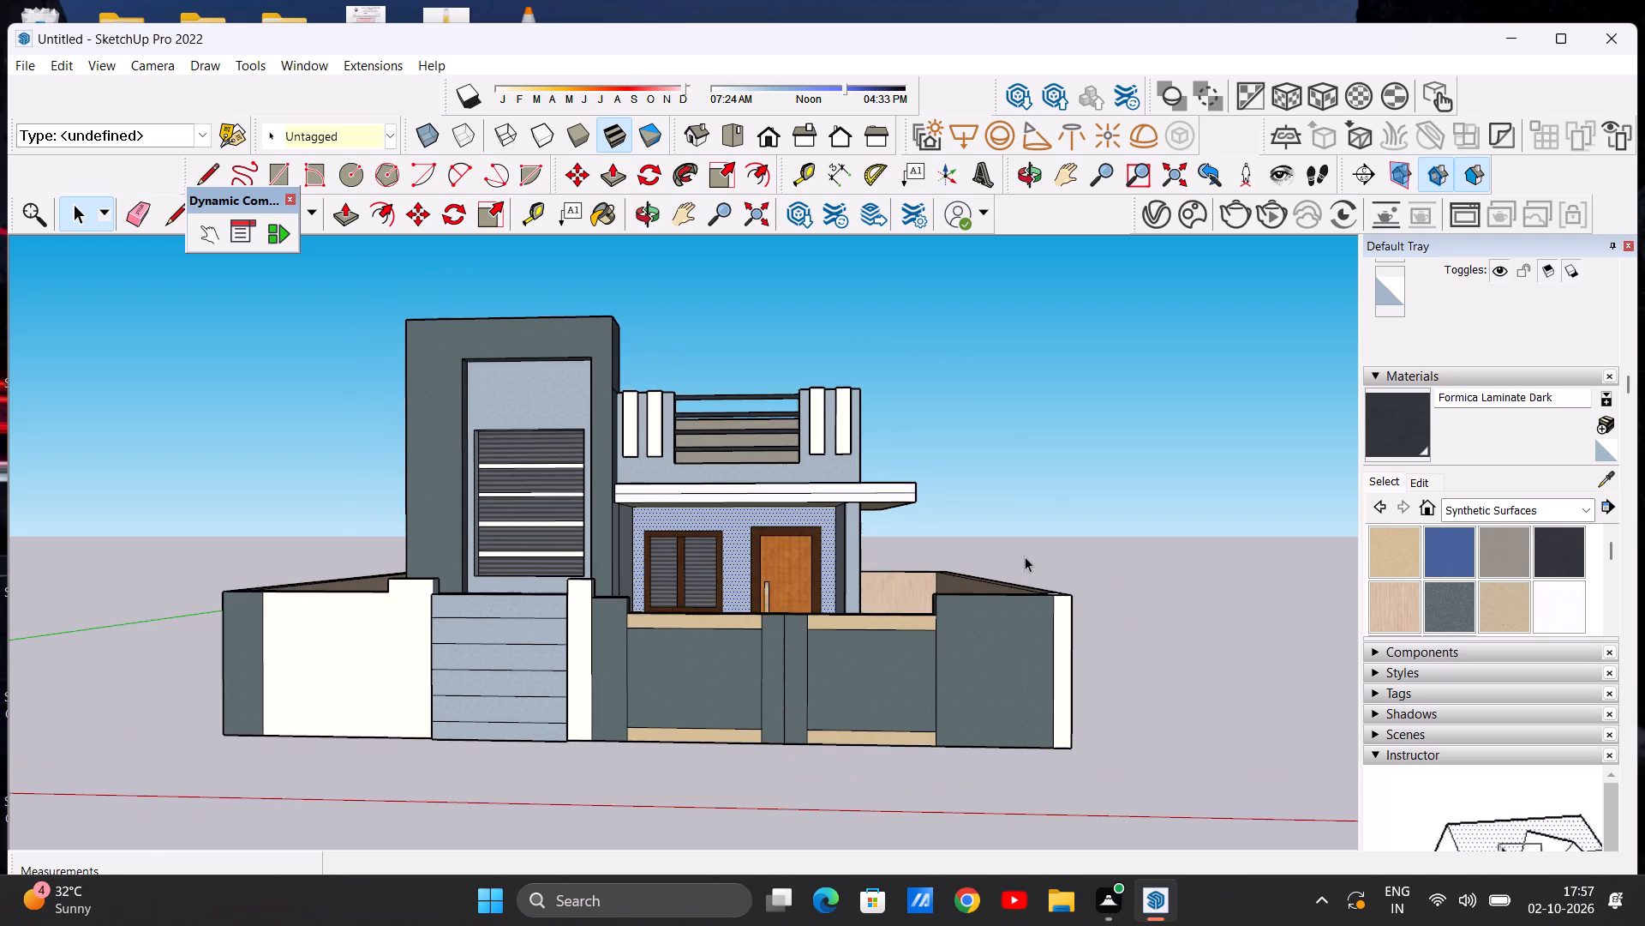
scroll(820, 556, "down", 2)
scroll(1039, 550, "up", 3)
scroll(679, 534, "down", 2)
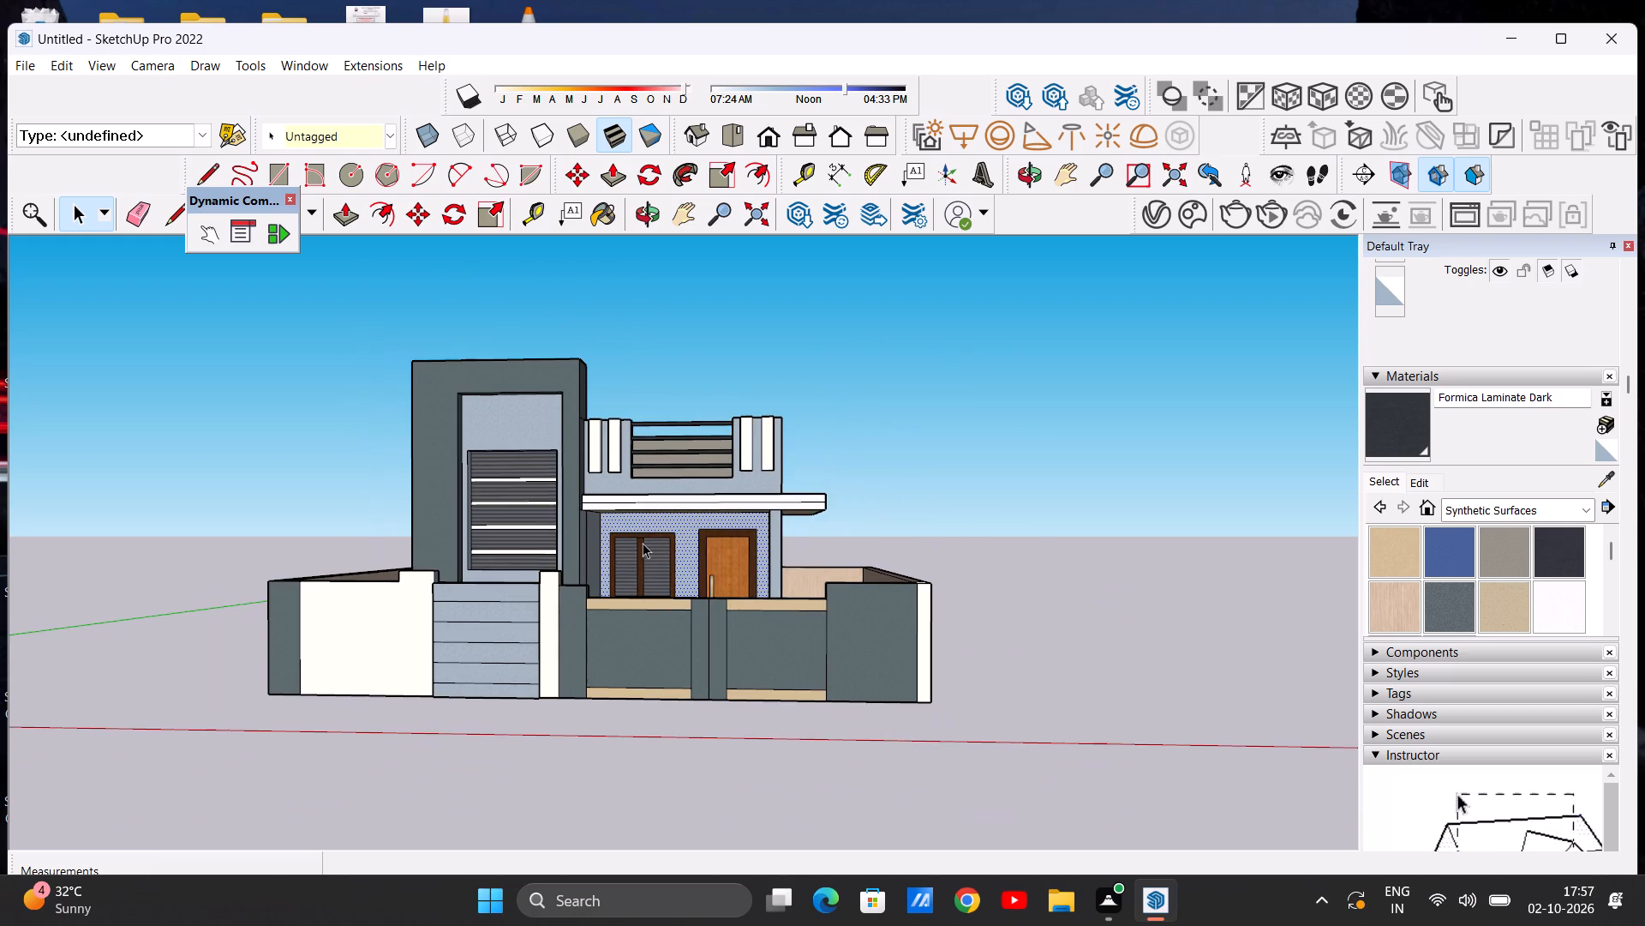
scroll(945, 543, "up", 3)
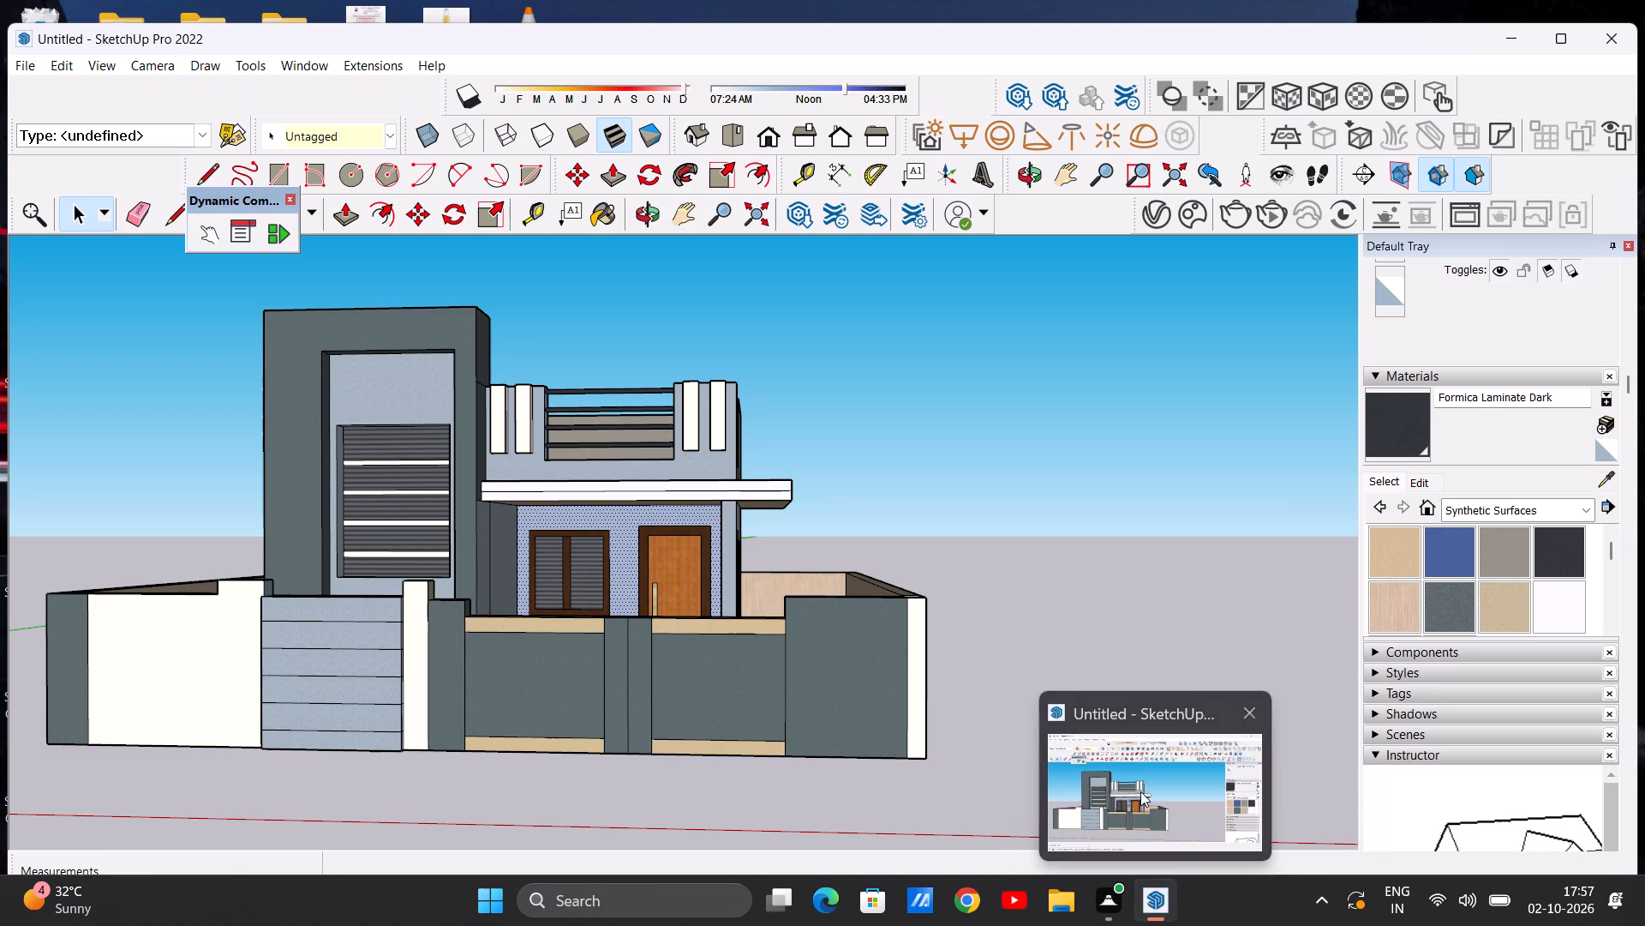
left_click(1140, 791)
Examine the dark rails and surrounding surfaces of the balcony's side railing at close range.
scroll(768, 448, "down", 6)
middle_click_drag(822, 454, 549, 650)
scroll(681, 454, "up", 6)
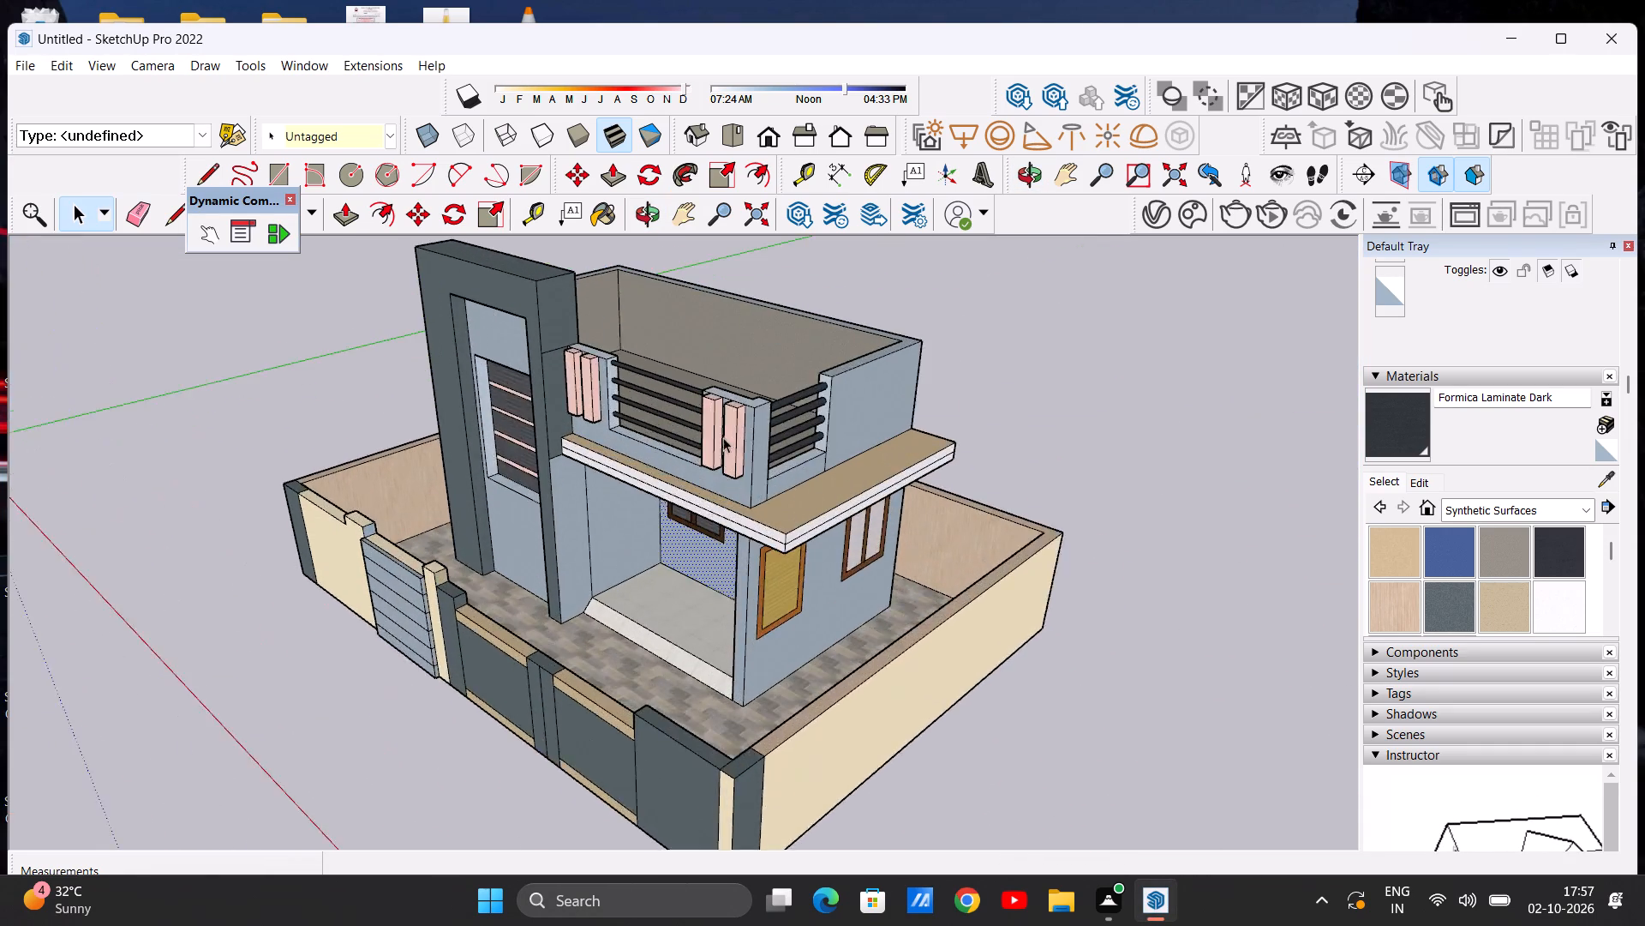
scroll(723, 437, "up", 2)
scroll(826, 441, "up", 14)
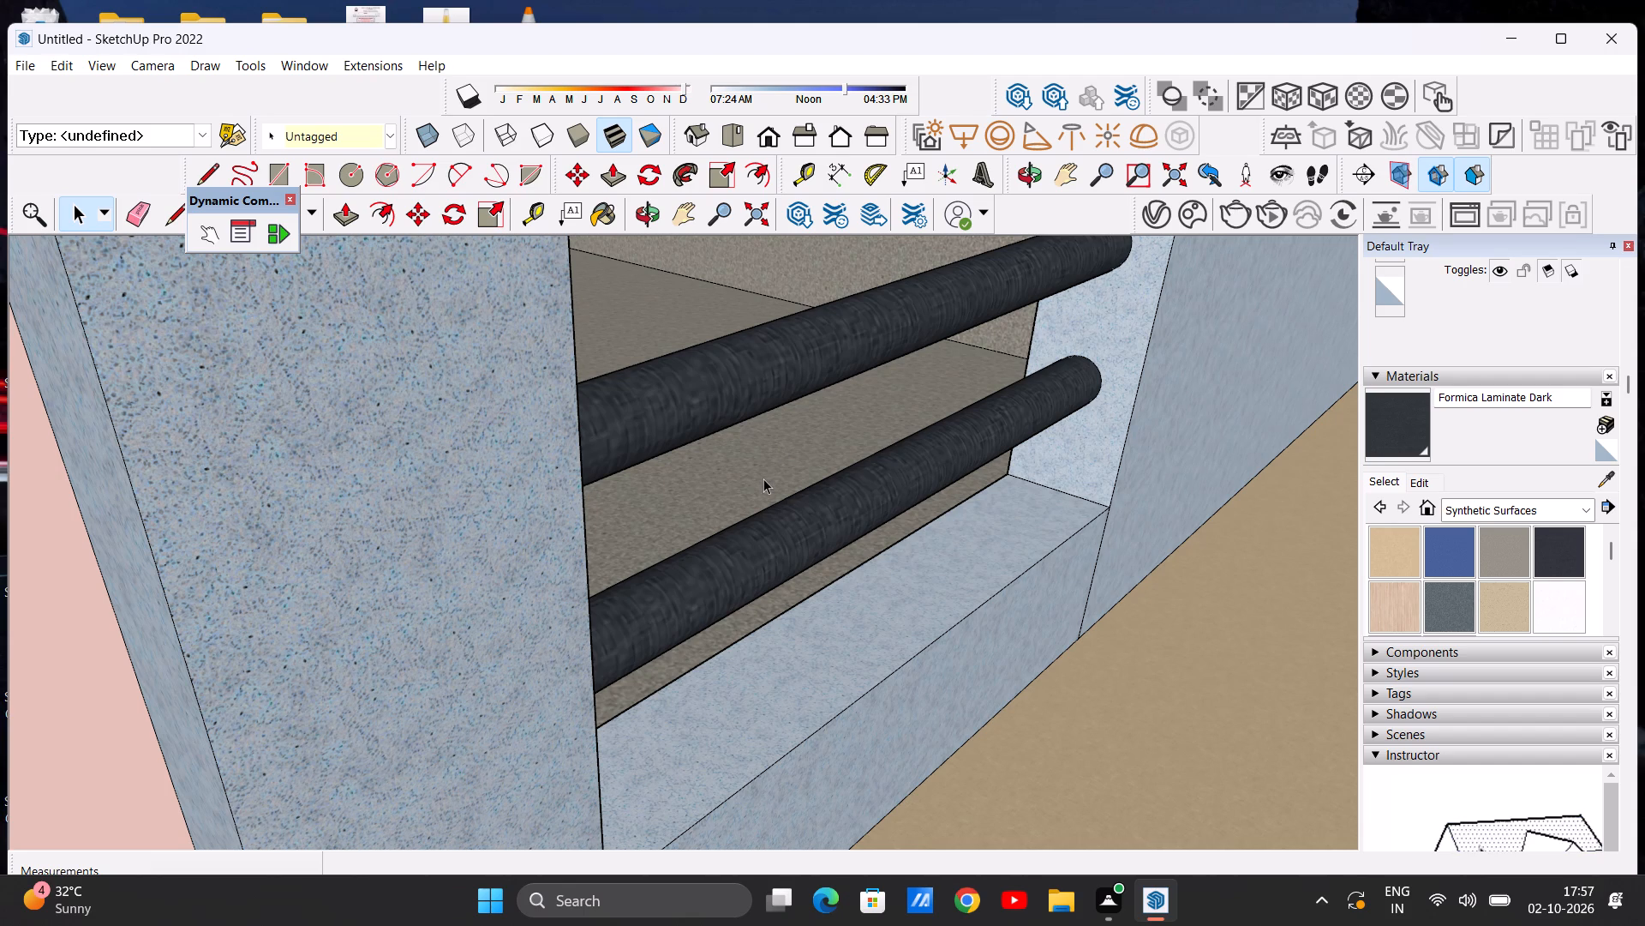
scroll(1290, 108, "down", 19)
scroll(1035, 311, "down", 20)
scroll(1035, 311, "down", 11)
scroll(947, 361, "up", 1)
scroll(942, 382, "down", 16)
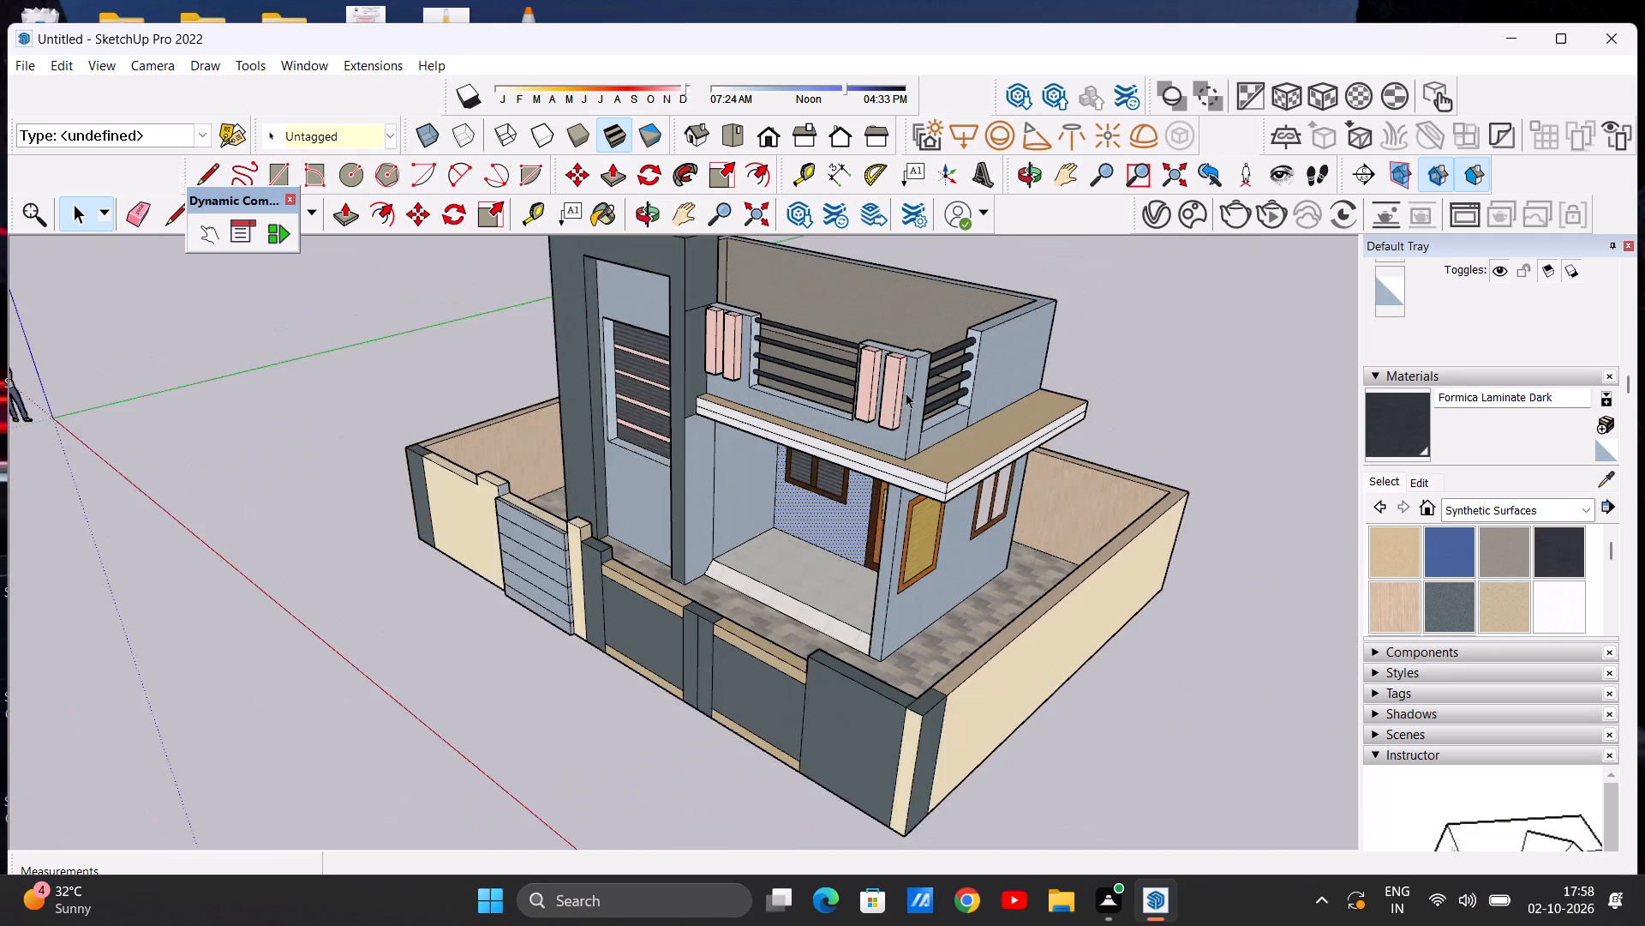
Examine the house and compound walls from the front, tower side and rear for unfinished surfaces.
middle_click_drag(868, 412, 966, 358)
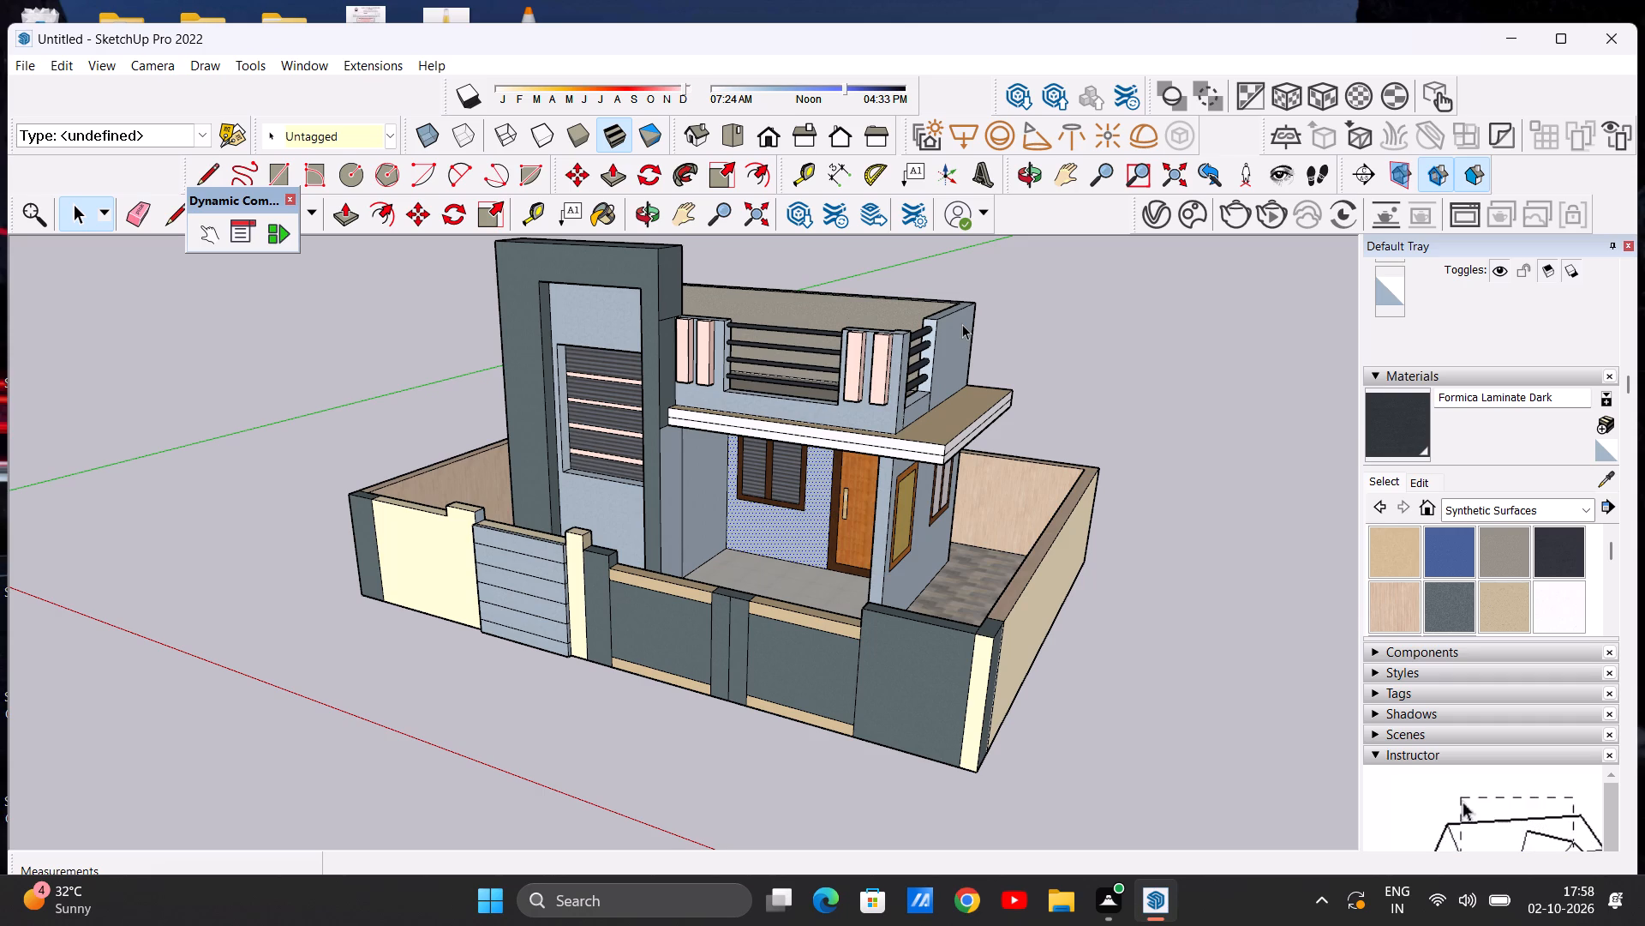
scroll(962, 324, "down", 5)
scroll(1033, 381, "down", 15)
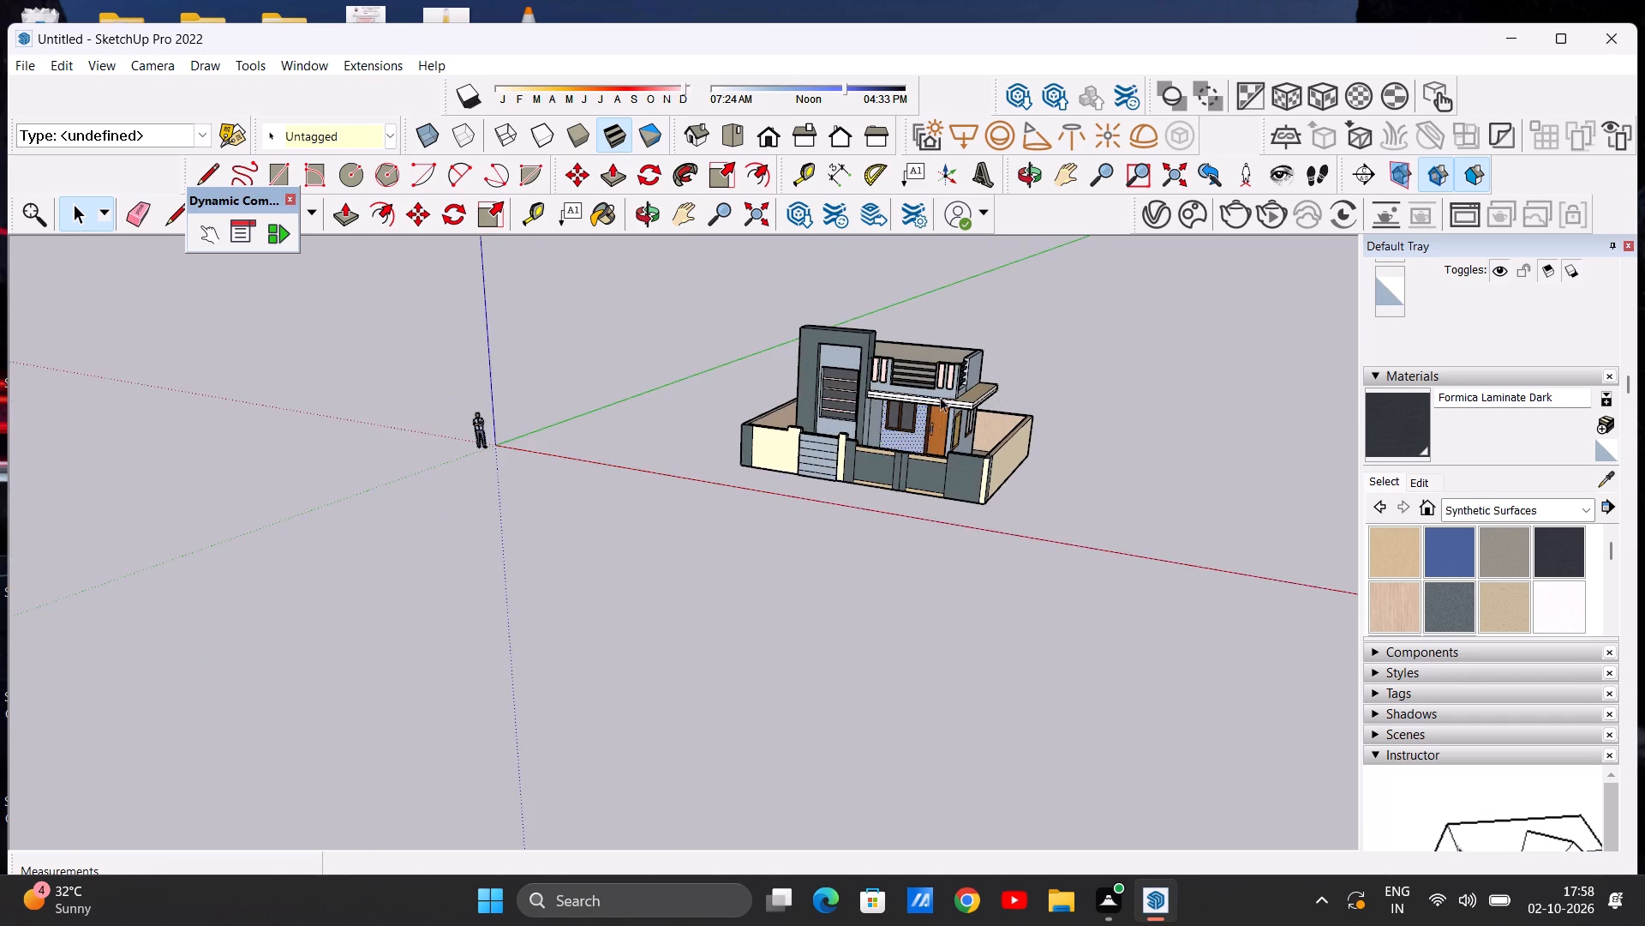
scroll(940, 397, "up", 13)
scroll(940, 397, "down", 4)
middle_click_drag(912, 369, 1153, 342)
middle_click_drag(765, 351, 1114, 357)
scroll(627, 358, "down", 4)
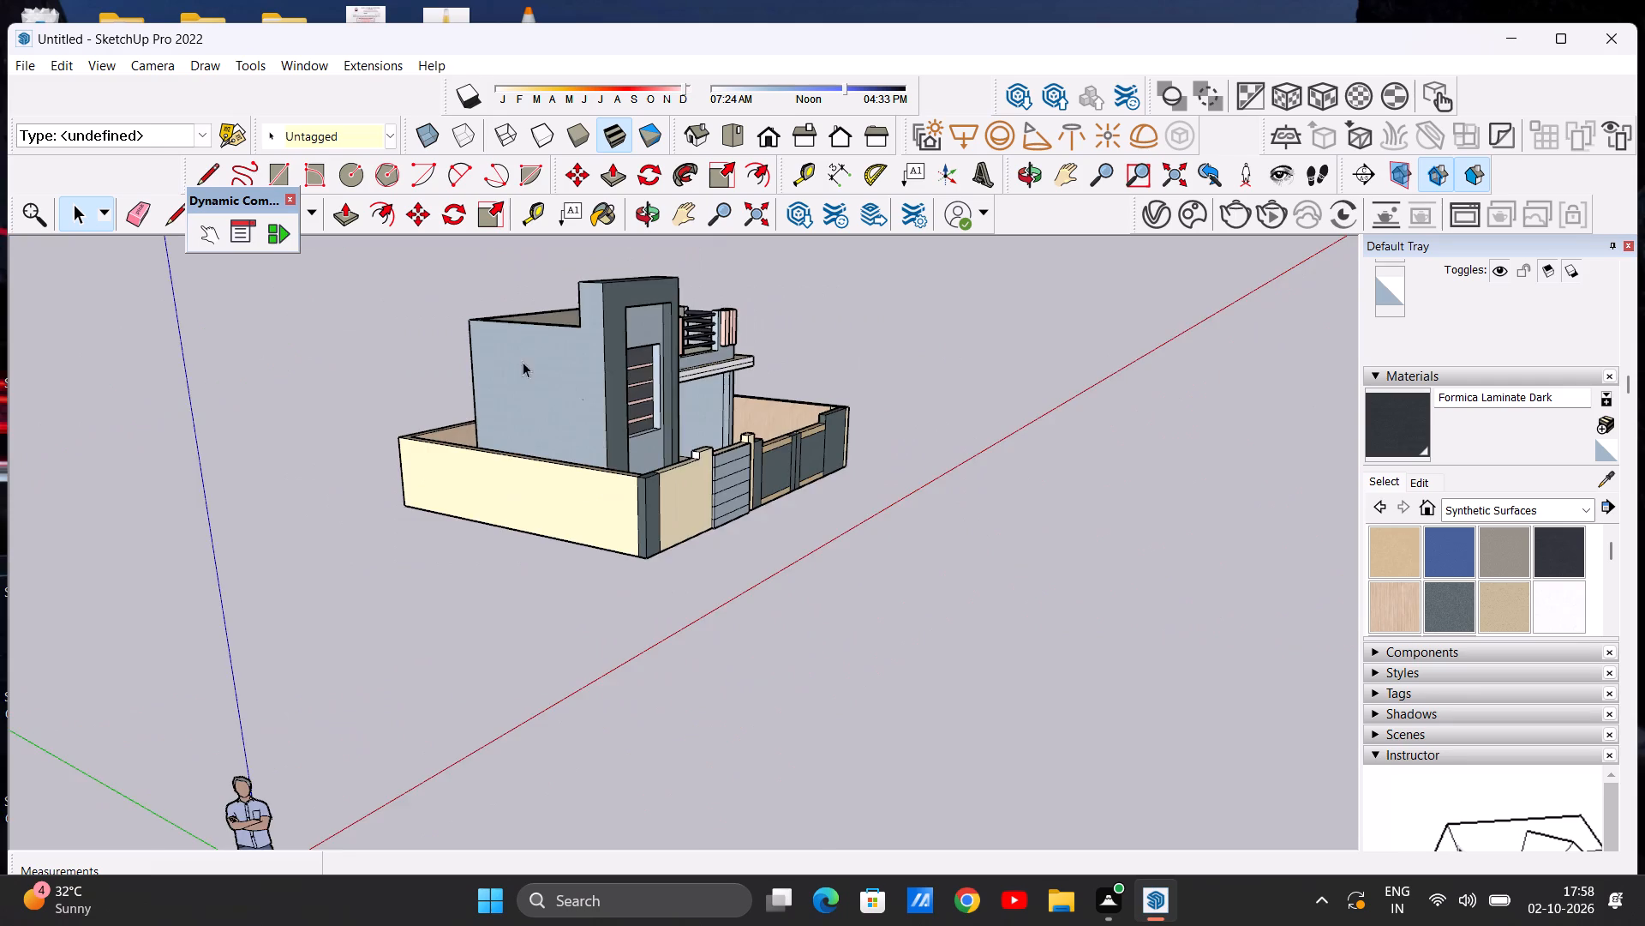
scroll(507, 356, "up", 7)
scroll(525, 362, "down", 5)
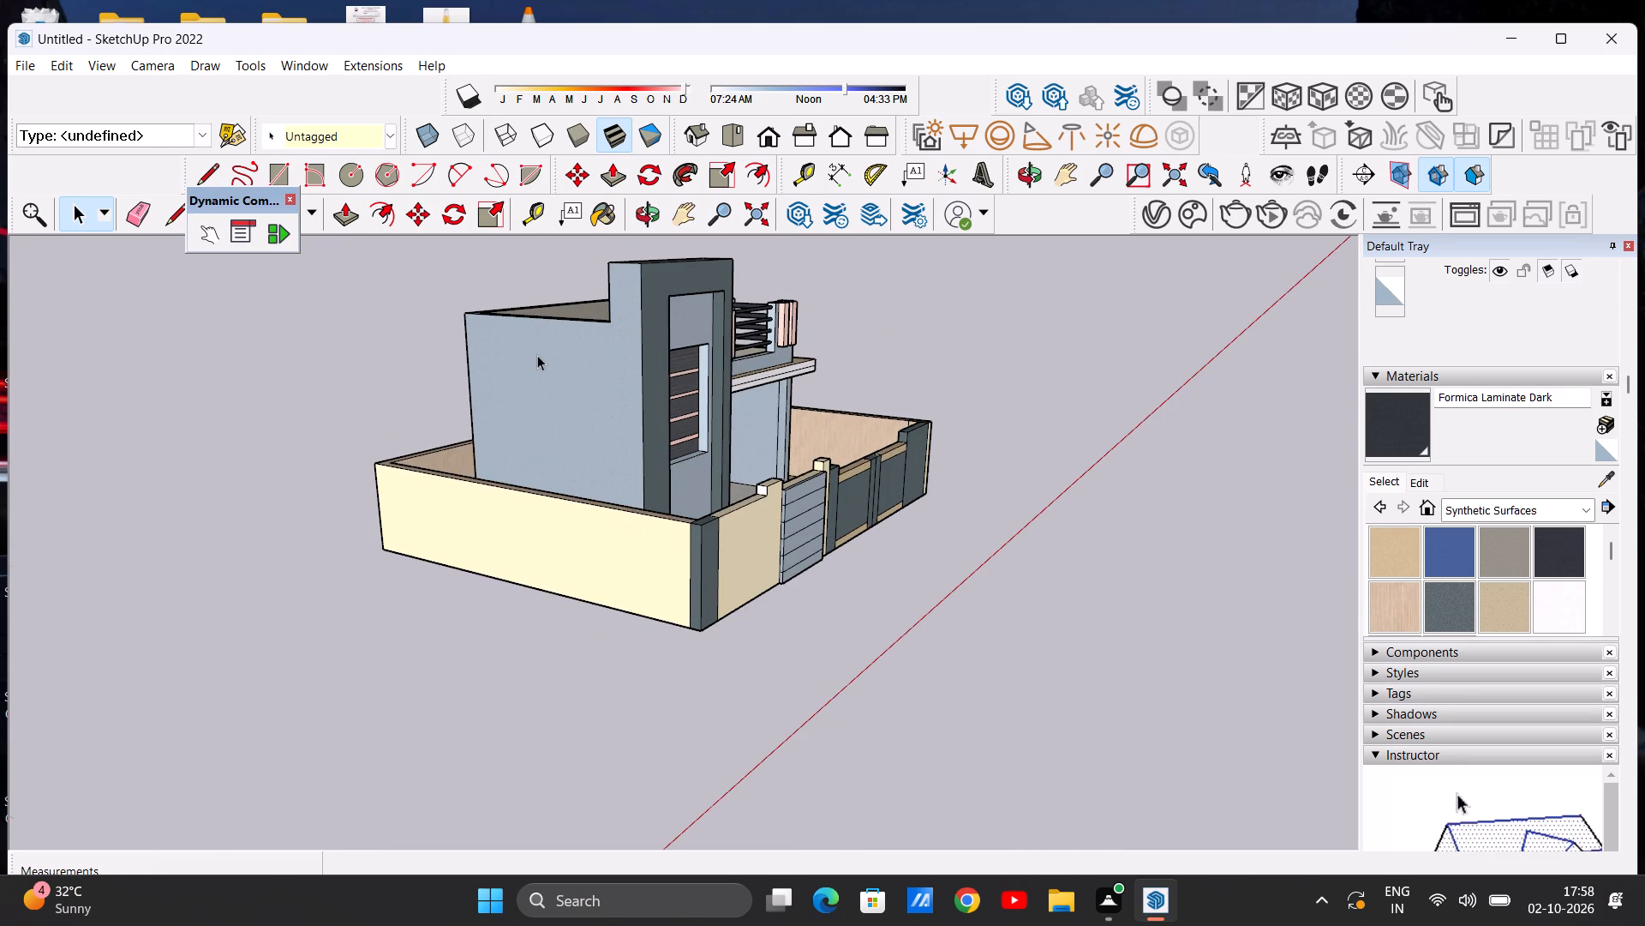
scroll(537, 355, "down", 8)
scroll(537, 349, "up", 17)
middle_click_drag(531, 351, 990, 399)
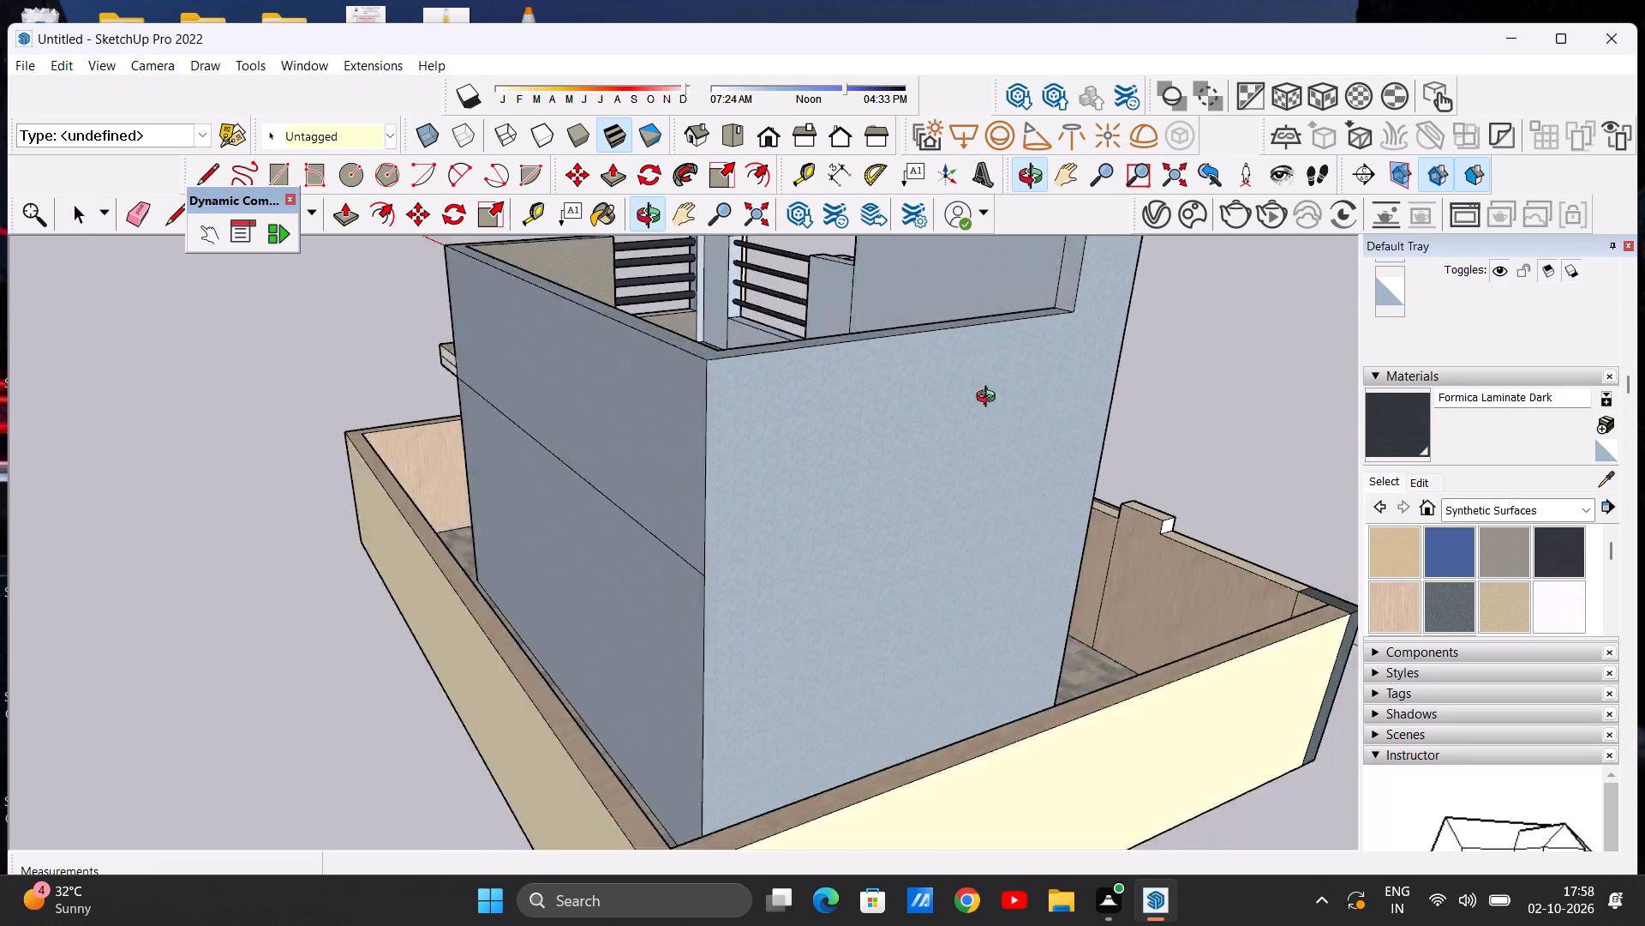
middle_click_drag(990, 399, 314, 379)
scroll(320, 394, "down", 1)
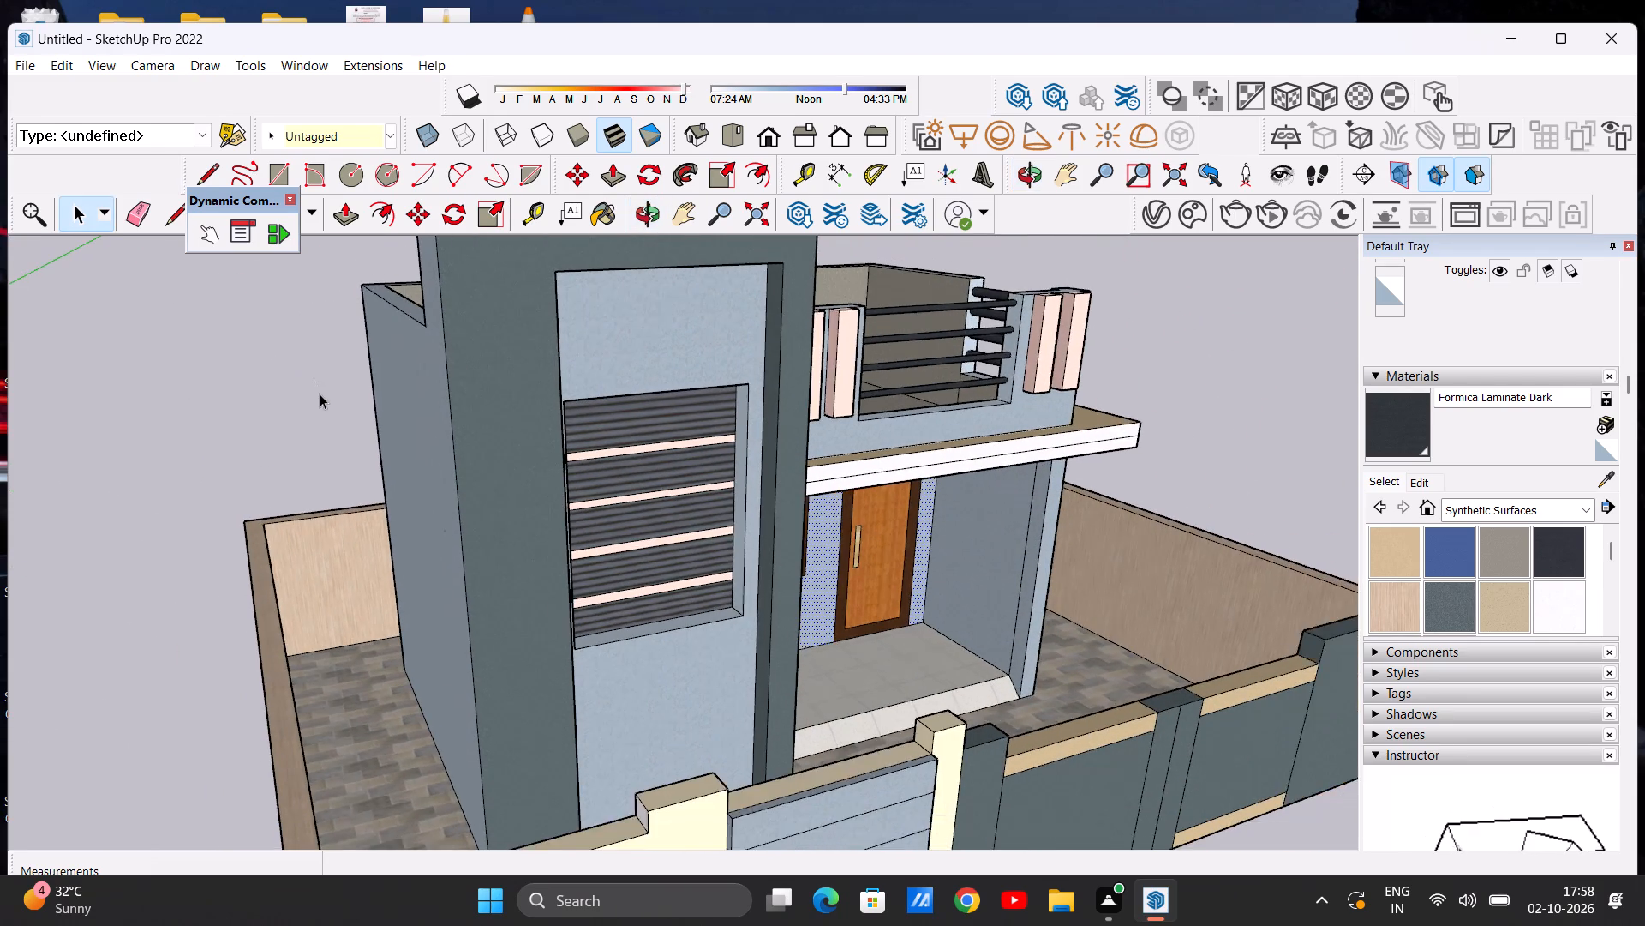
Examine the side elevation with its two framed openings, canopy slab and side balcony railing.
scroll(320, 394, "down", 3)
scroll(447, 392, "down", 8)
middle_click_drag(785, 443, 626, 380)
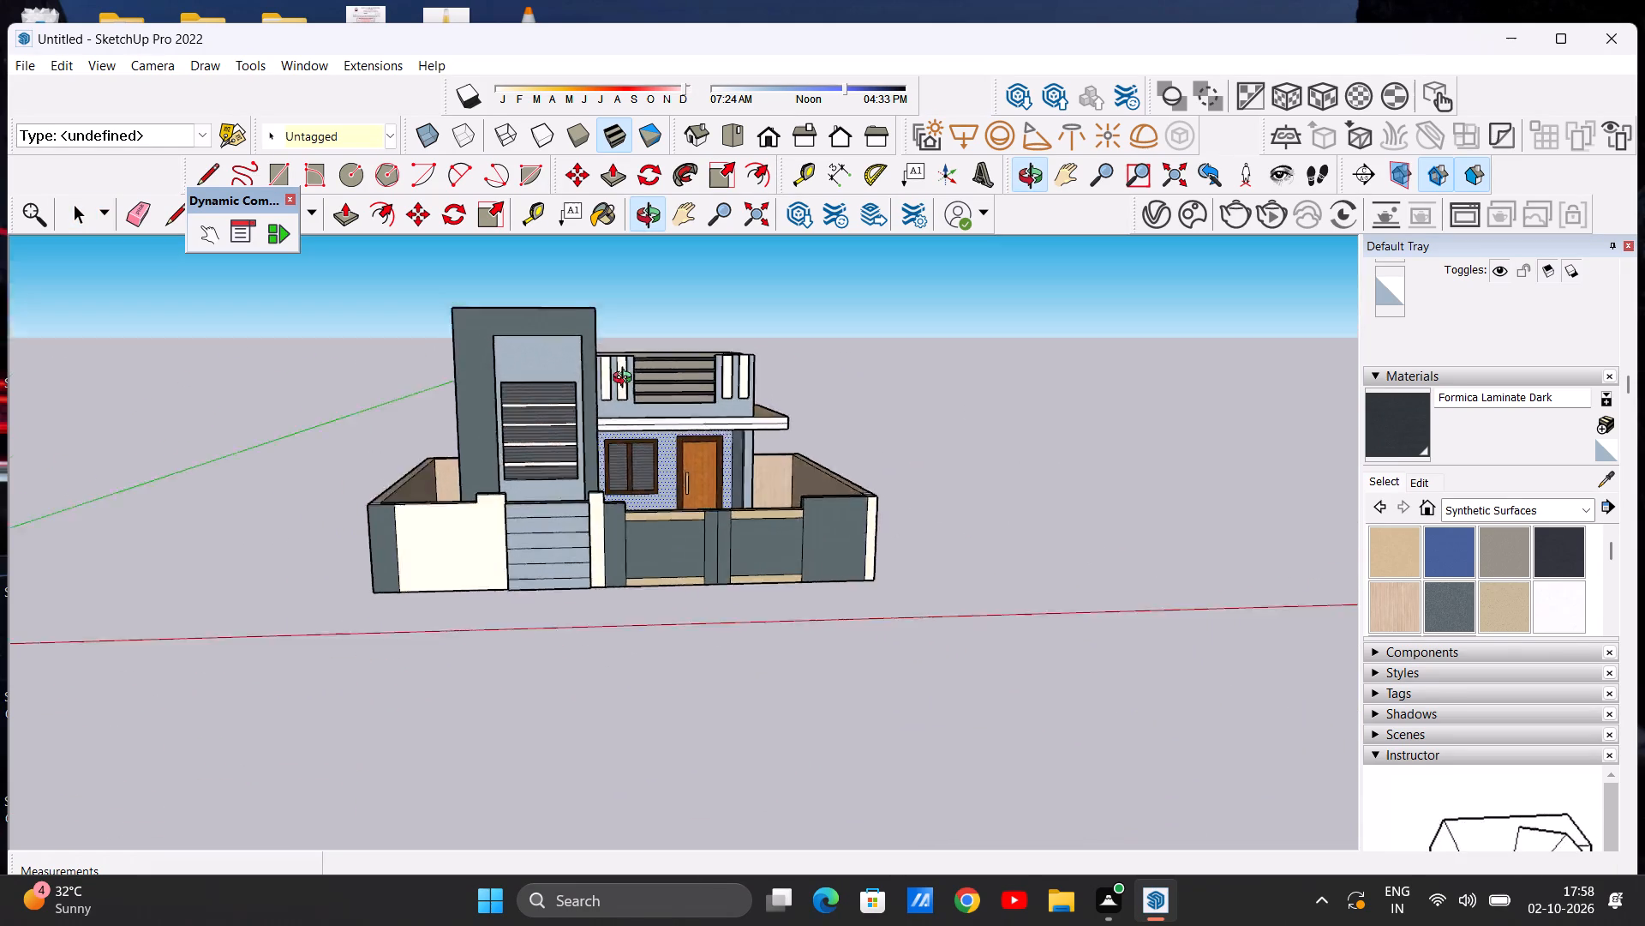
middle_click_drag(626, 380, 307, 394)
scroll(871, 414, "up", 7)
scroll(743, 500, "up", 5)
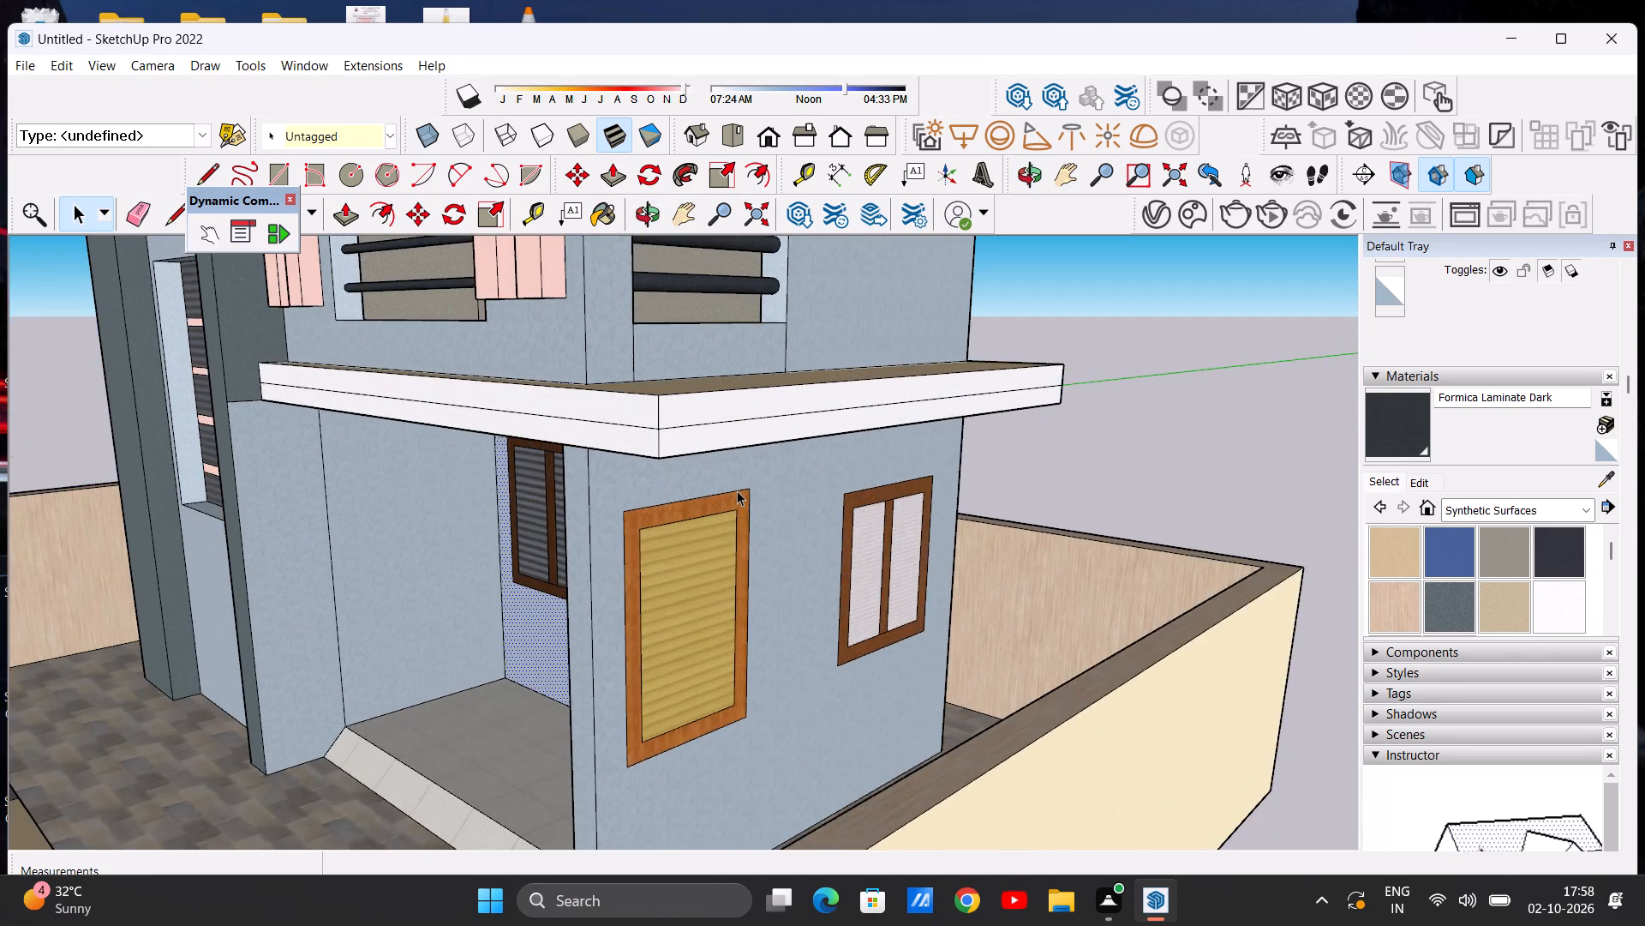
scroll(751, 492, "down", 5)
middle_click_drag(787, 510, 557, 540)
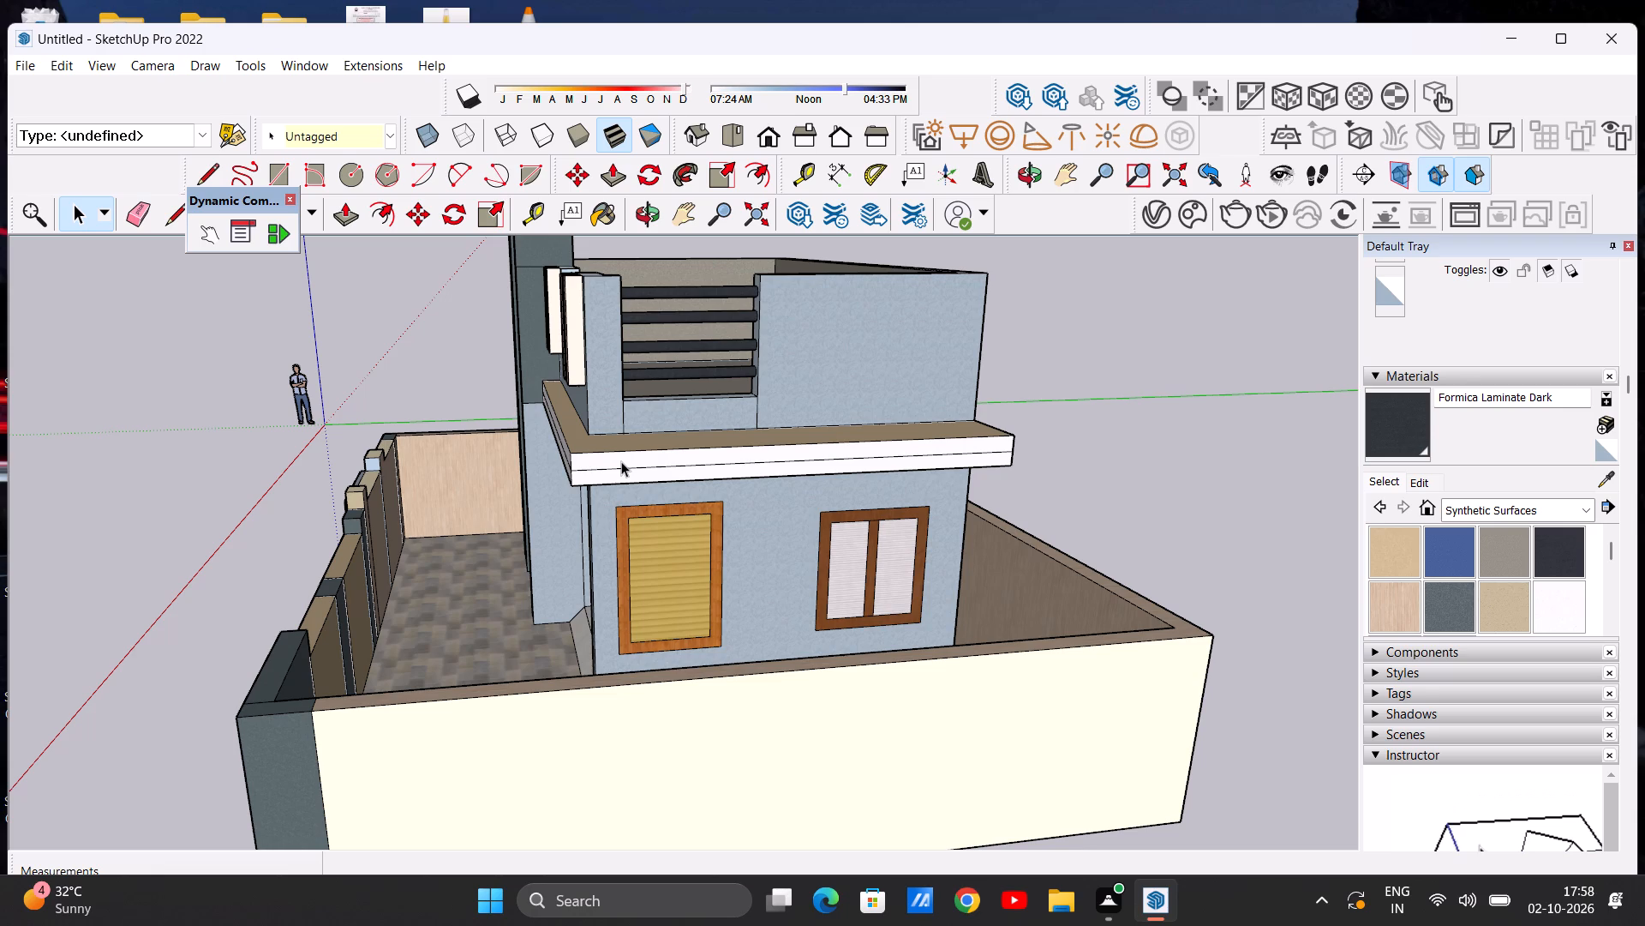
scroll(625, 469, "down", 4)
scroll(728, 514, "down", 13)
scroll(775, 512, "up", 8)
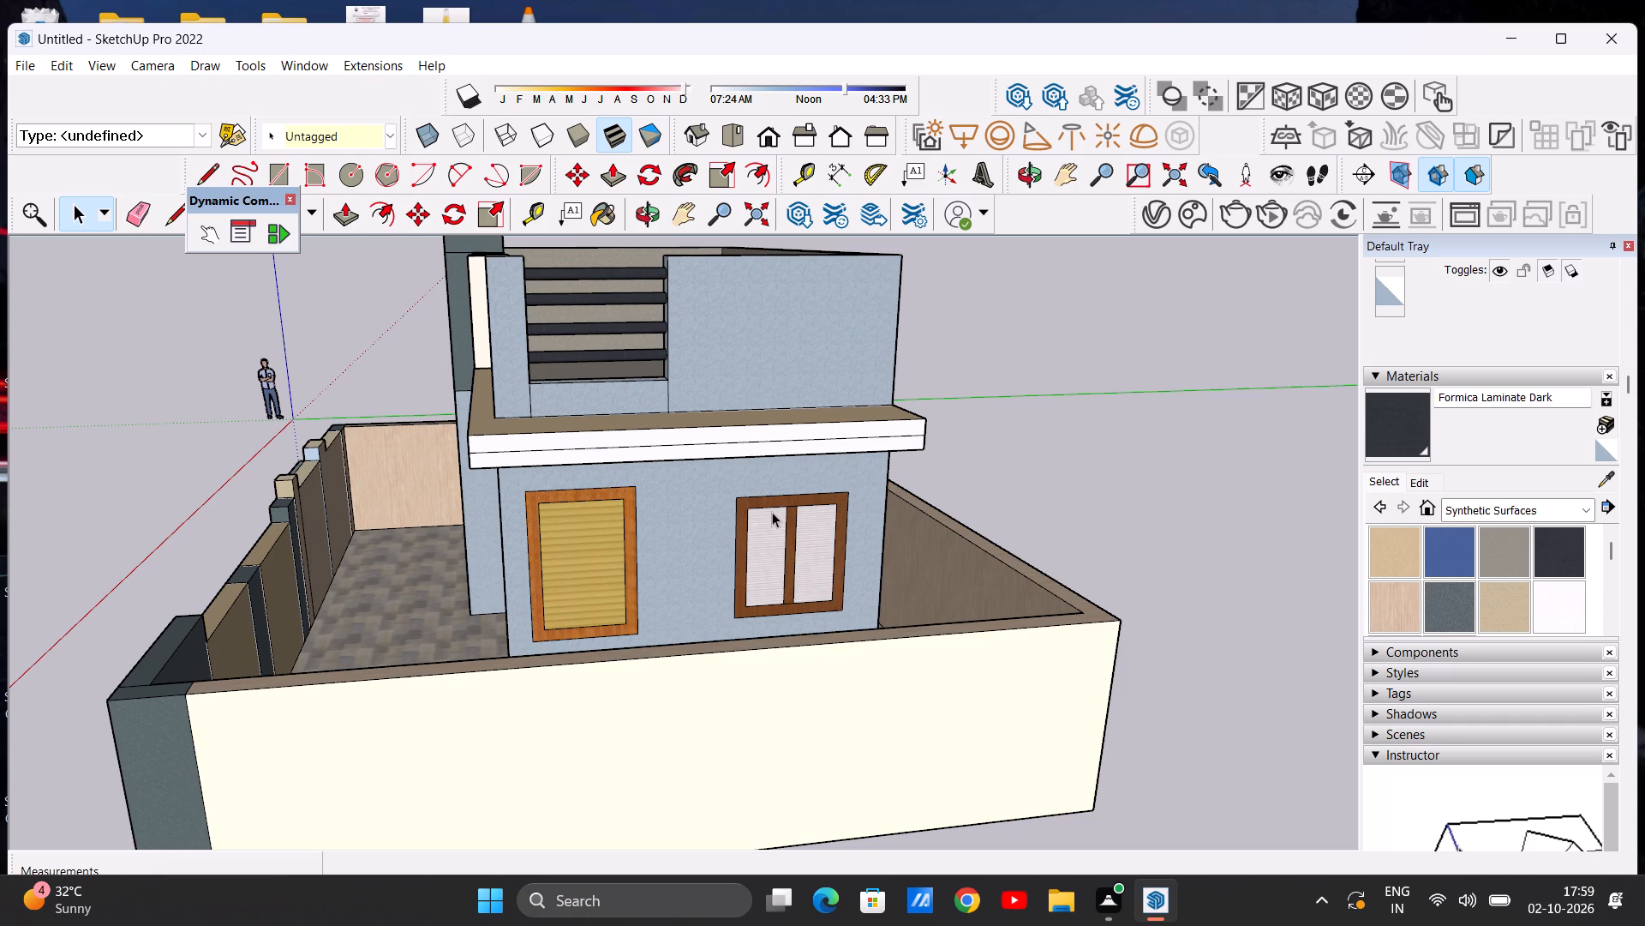
scroll(686, 506, "down", 2)
scroll(688, 504, "down", 20)
scroll(688, 504, "down", 20)
scroll(688, 504, "down", 3)
scroll(667, 478, "up", 8)
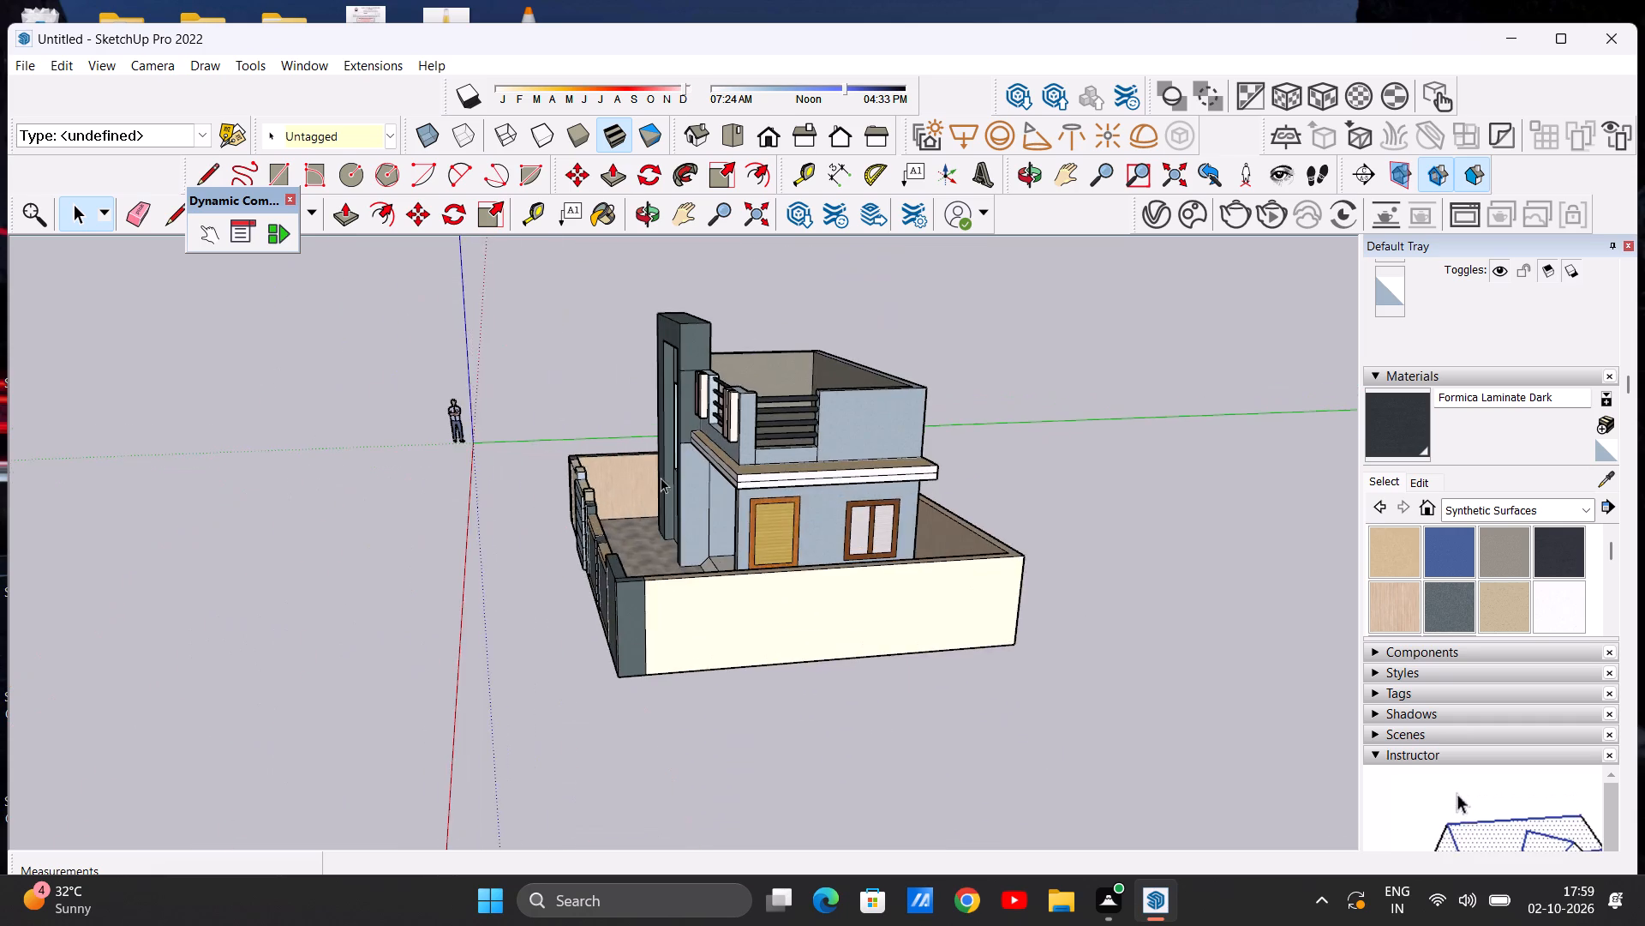
Examine the tower side and the front elevation of the house from a raised angle.
middle_click_drag(626, 484, 944, 475)
middle_click_drag(449, 479, 894, 480)
scroll(422, 486, "up", 9)
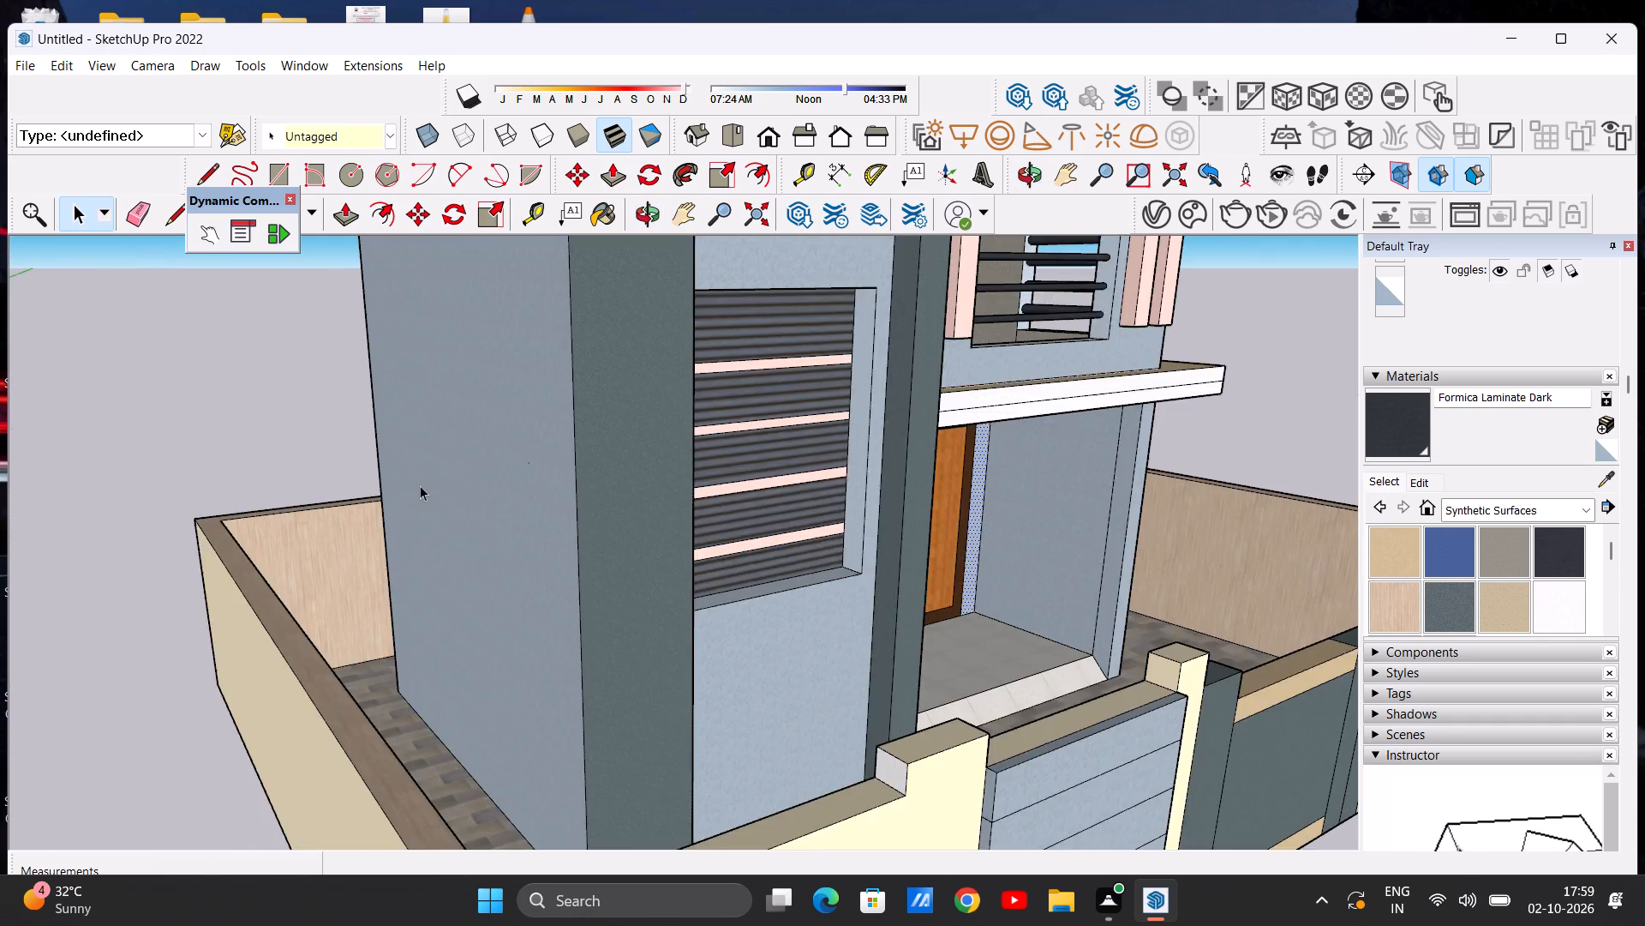
scroll(420, 484, "down", 15)
scroll(597, 508, "up", 8)
middle_click_drag(641, 509, 541, 527)
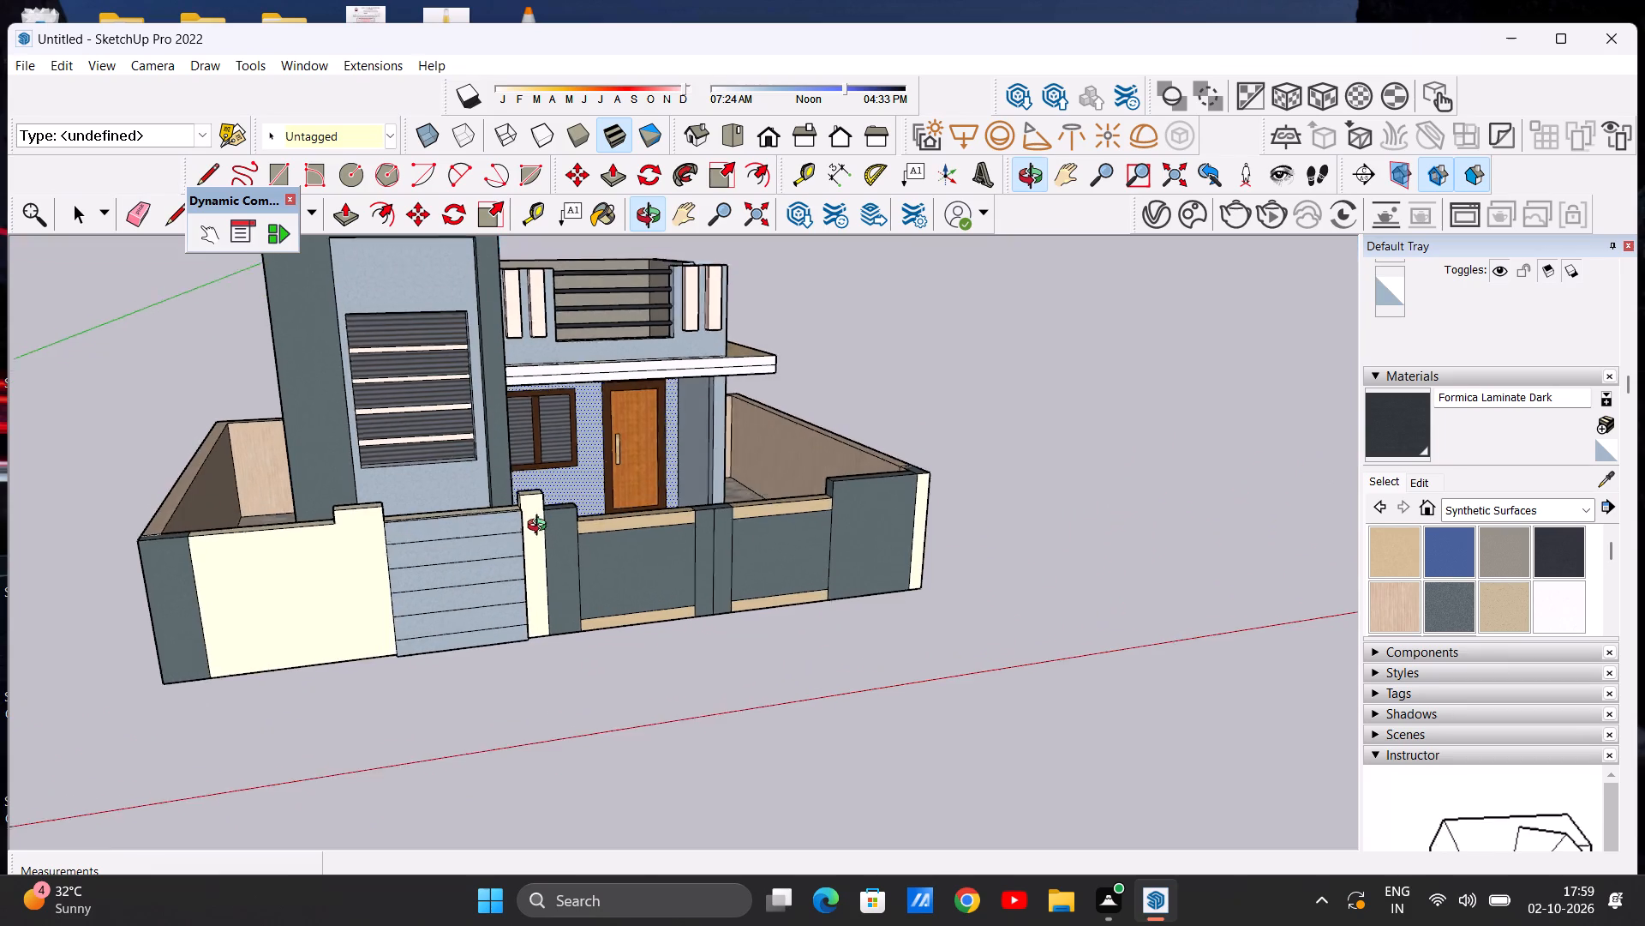
middle_click_drag(541, 527, 537, 534)
middle_click_drag(499, 536, 452, 539)
scroll(482, 528, "down", 5)
scroll(751, 328, "up", 5)
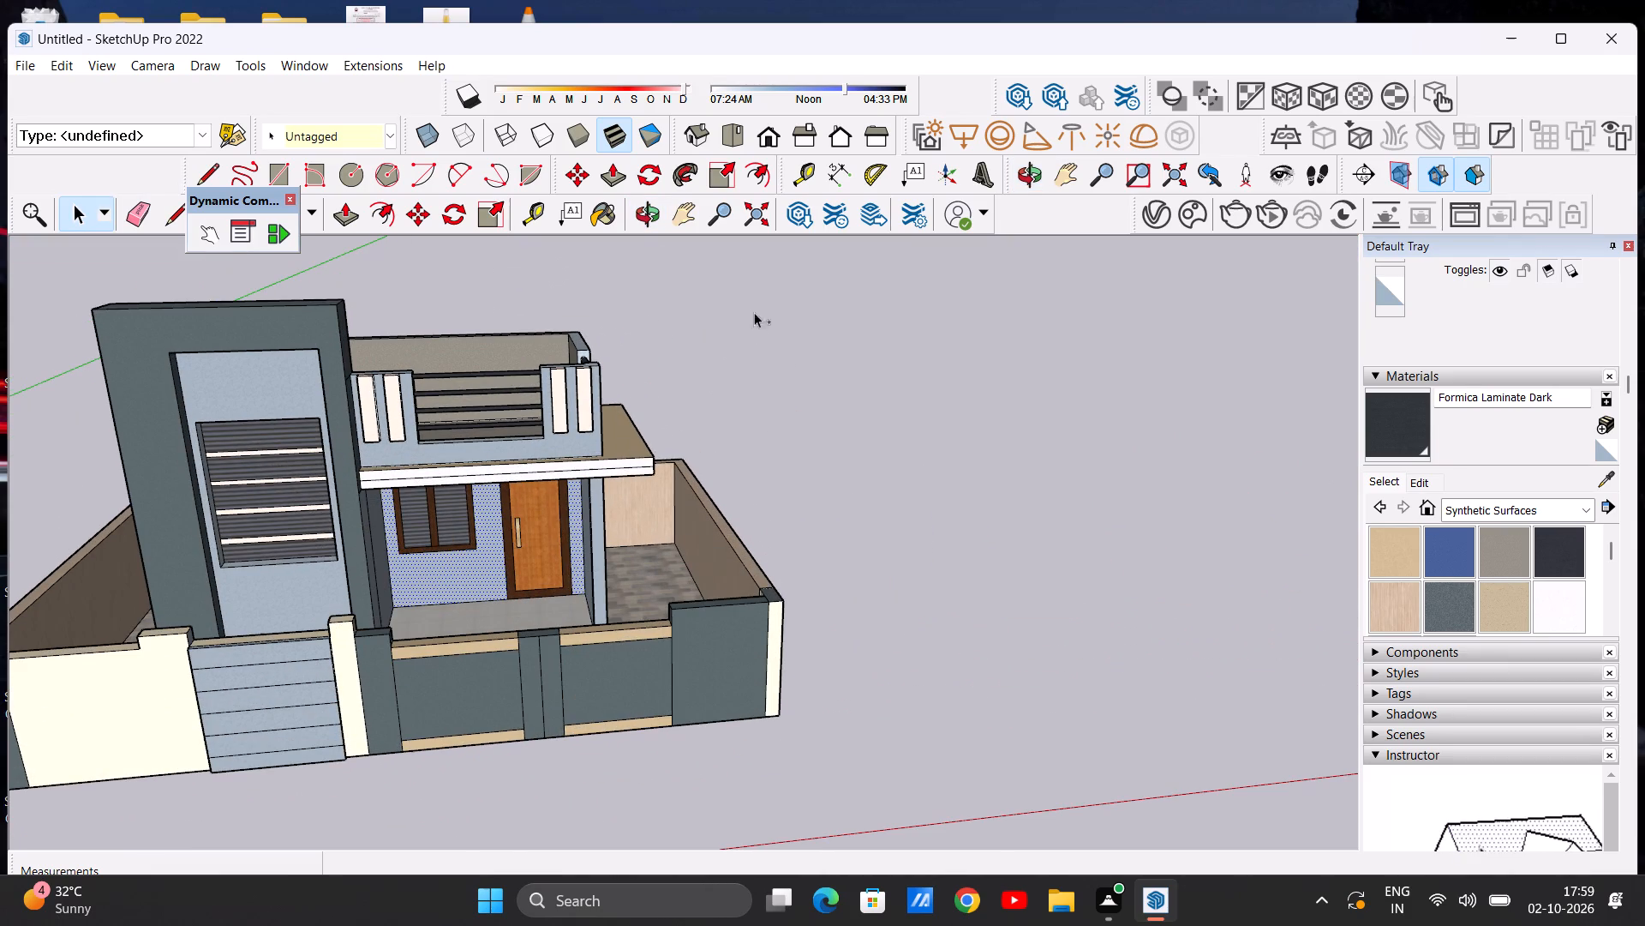
Save the model in the Documents folder as a SketchUp model named JOY.
key("ctrl+s")
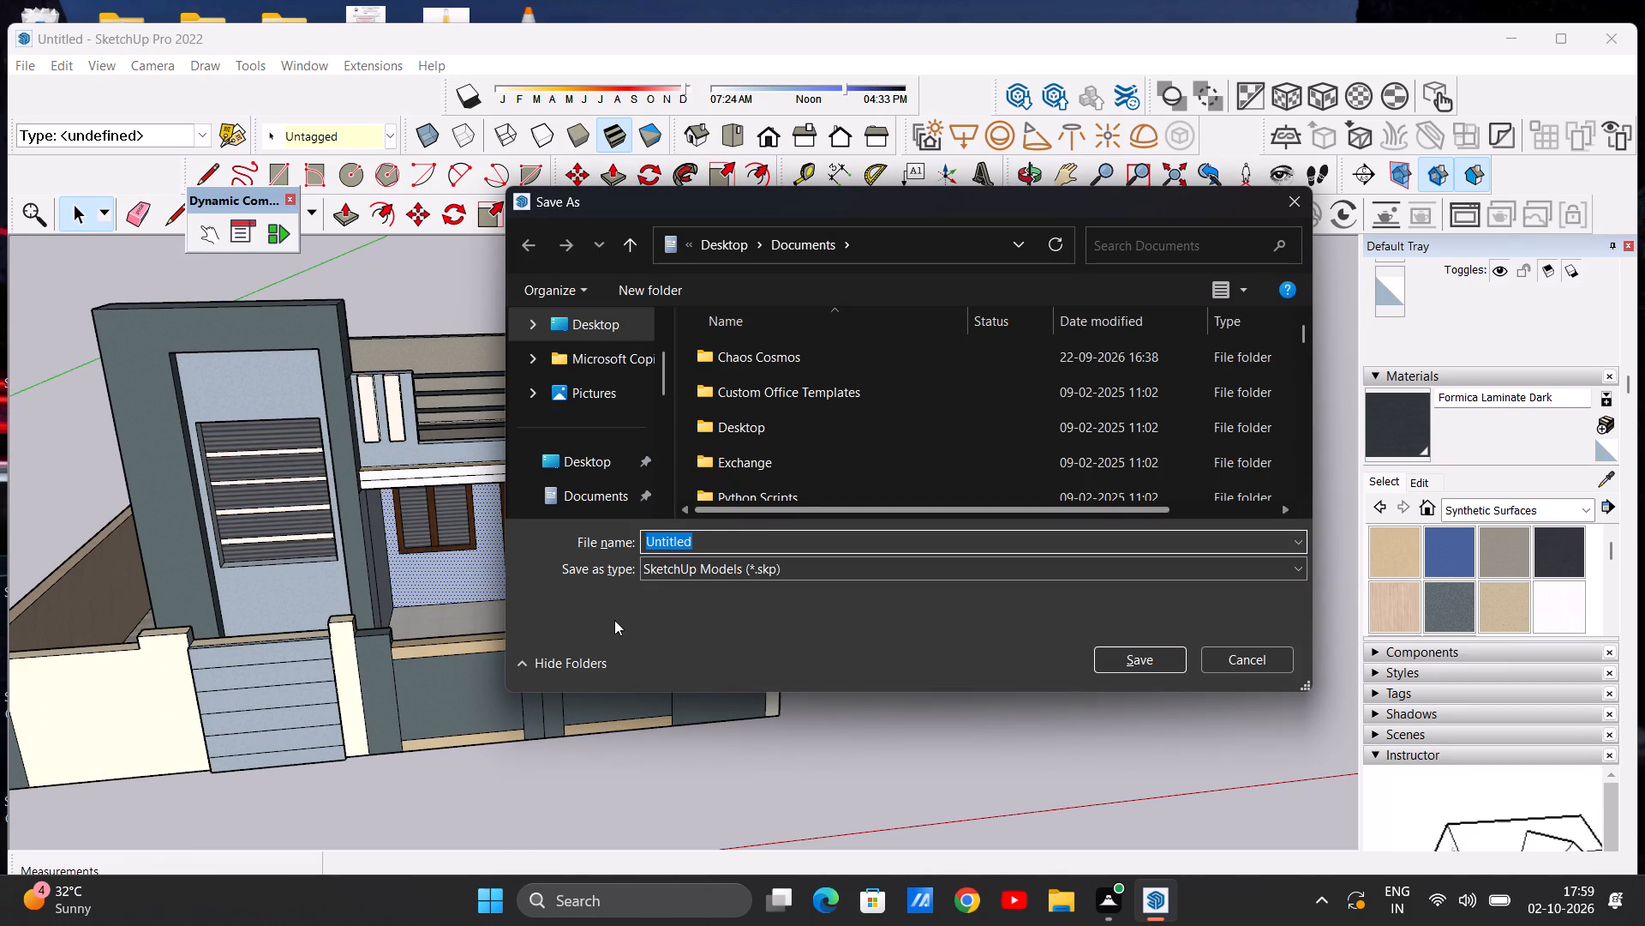
key("BackSpace")
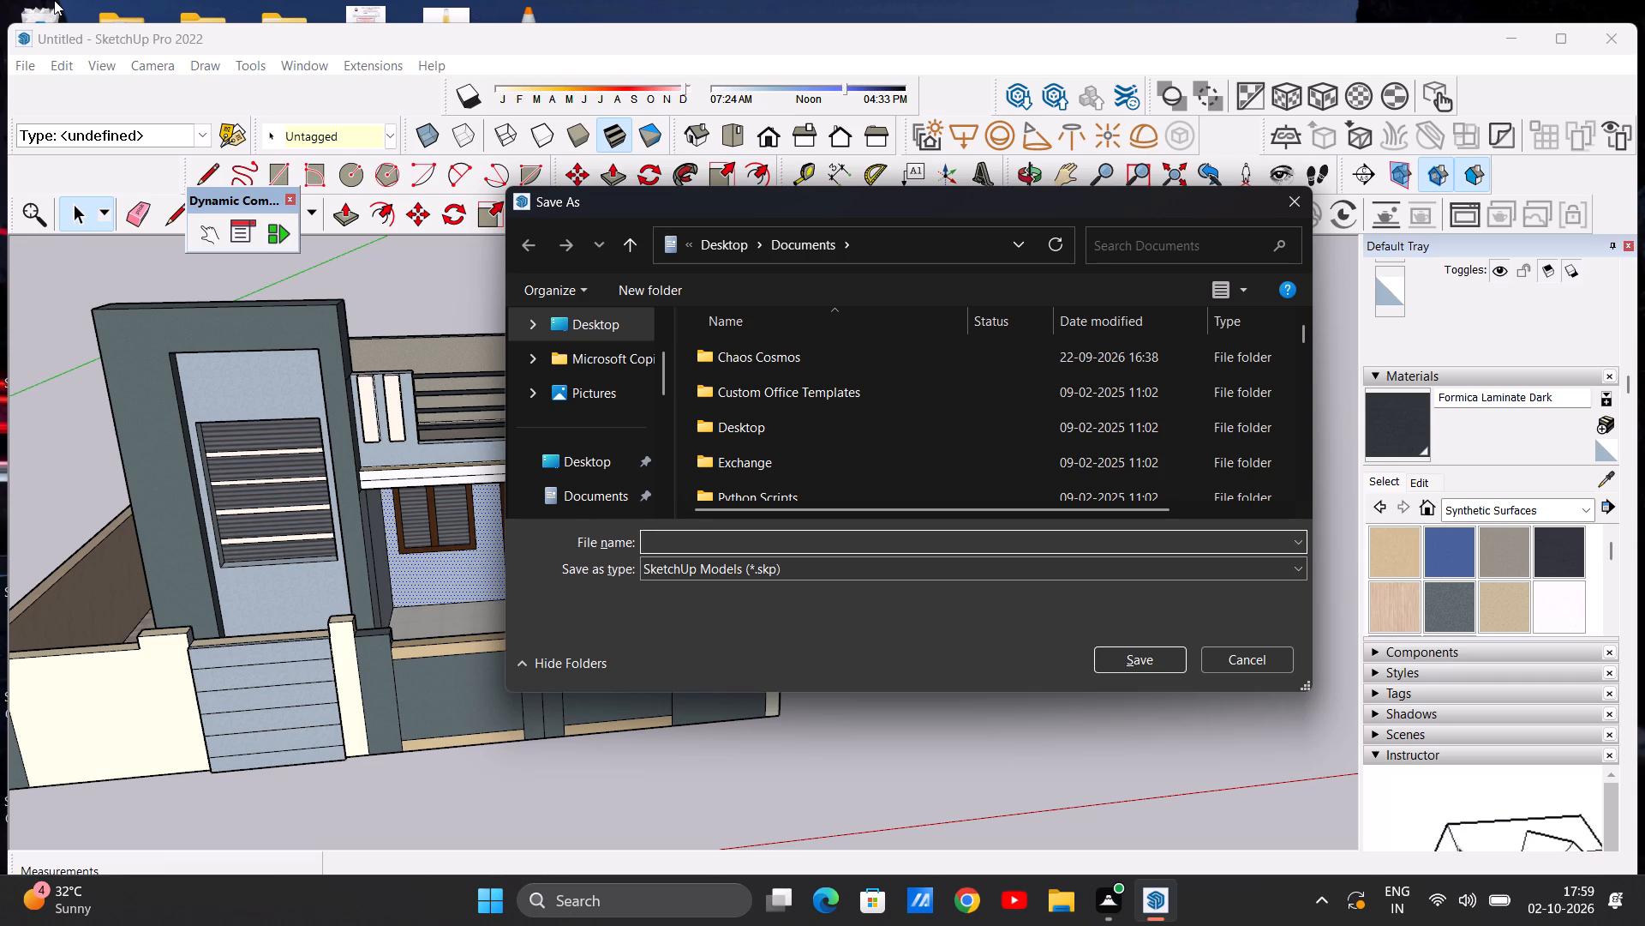
type("JO")
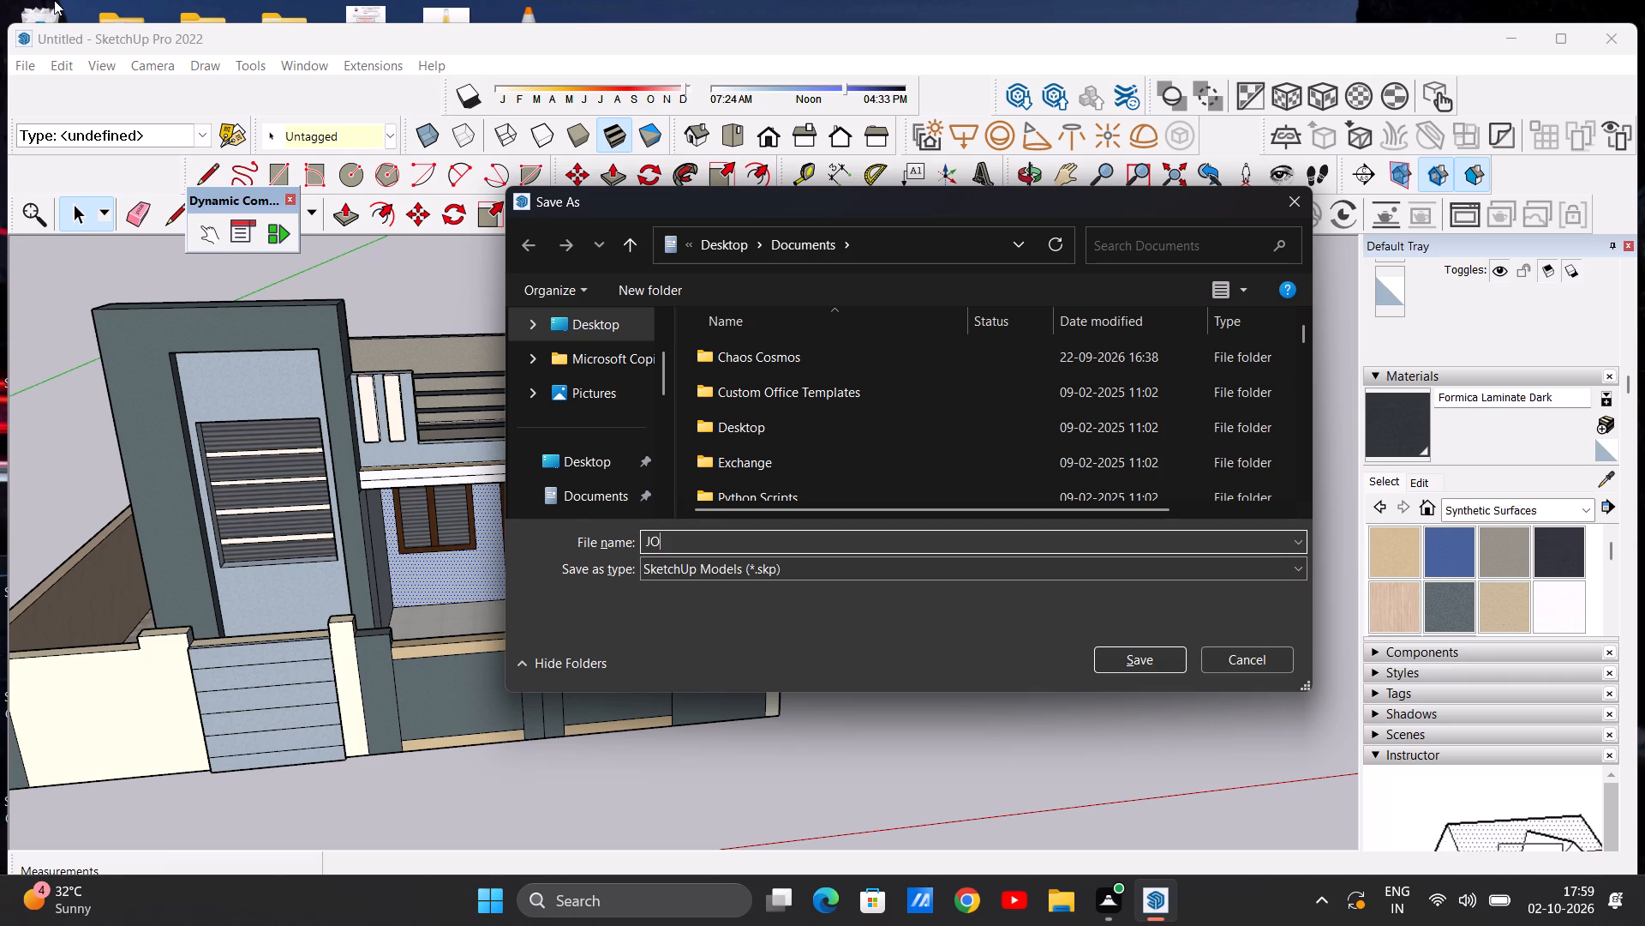
key("y")
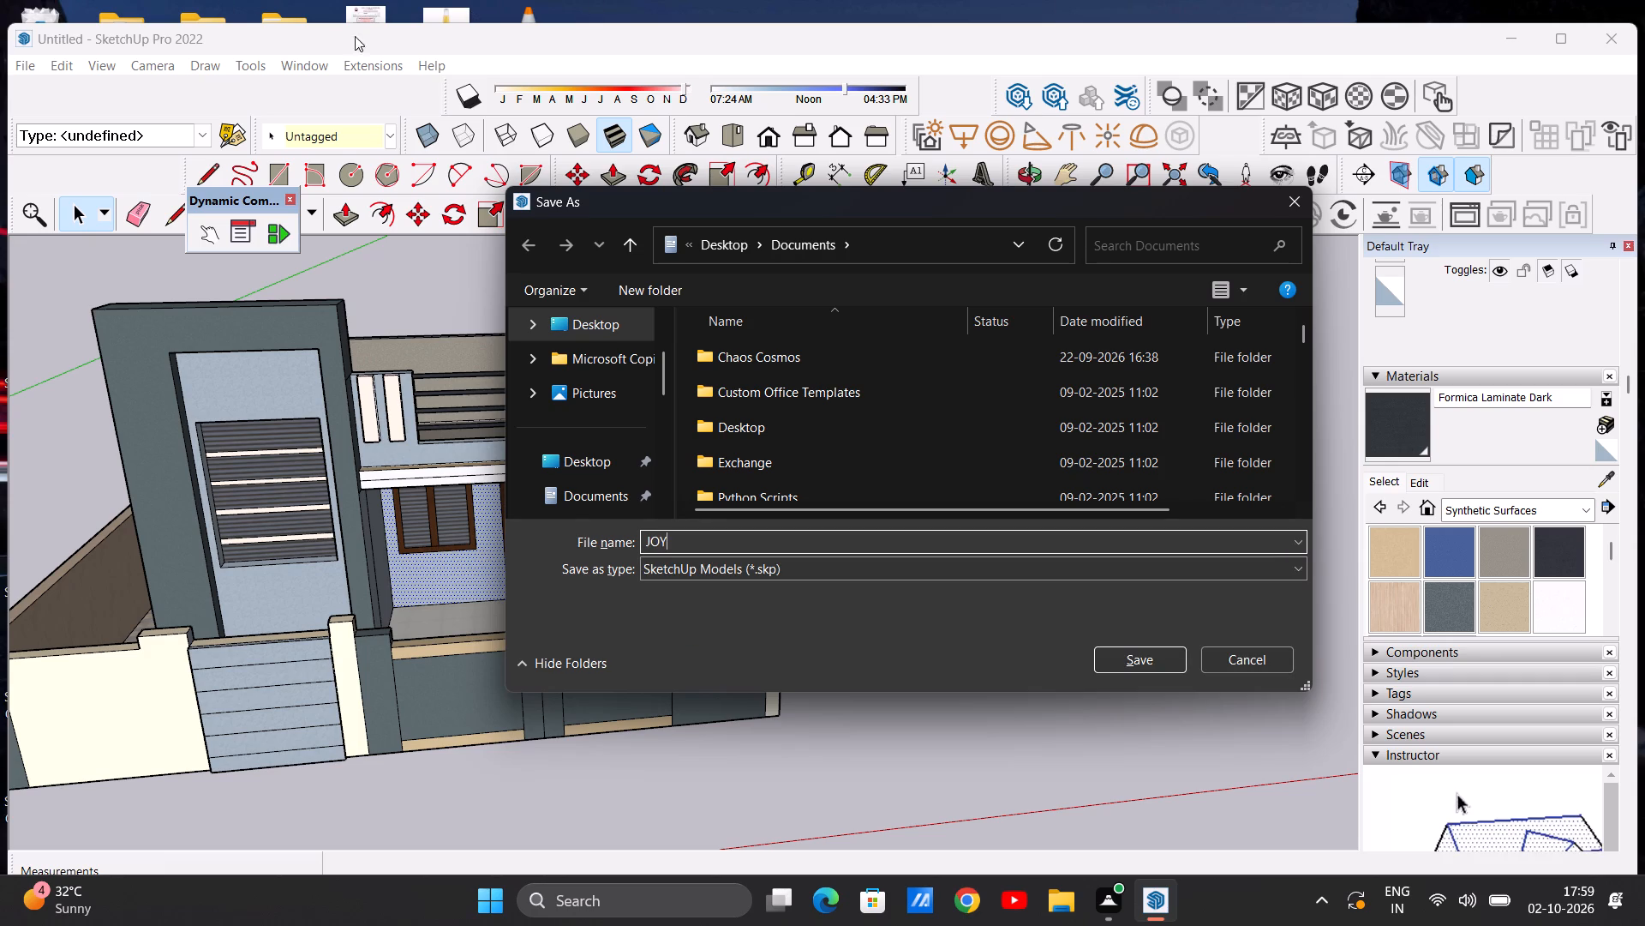
left_click(1123, 653)
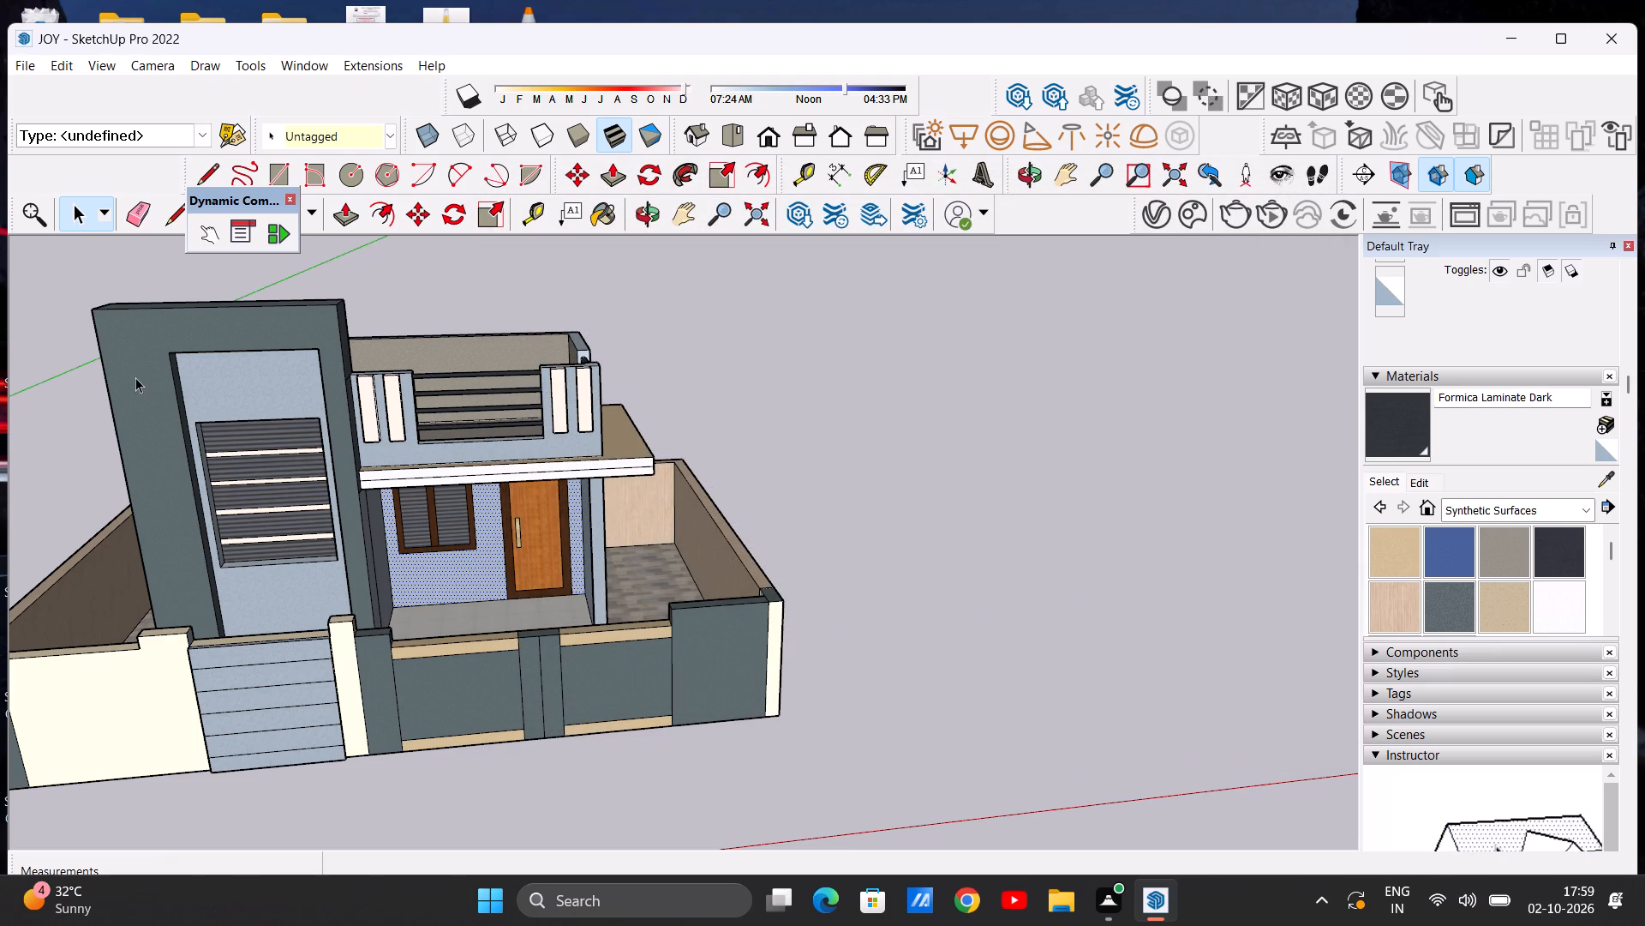
Export the current view as a 2D JPEG image named JOY PDF in the Documents folder.
left_click(33, 66)
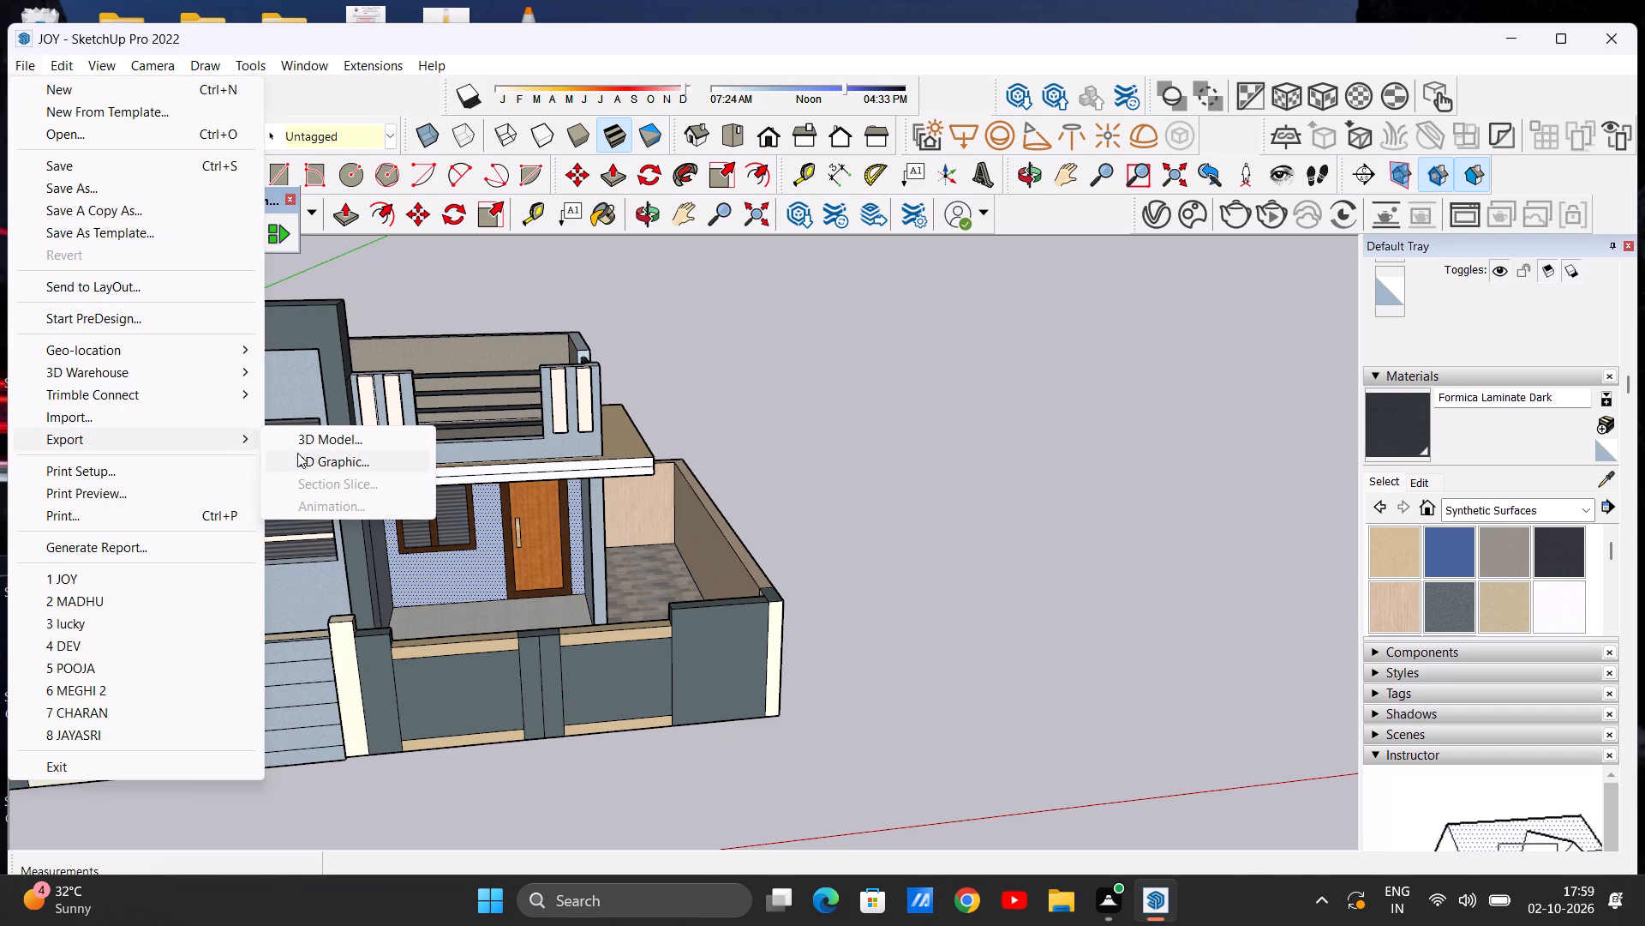
left_click(297, 453)
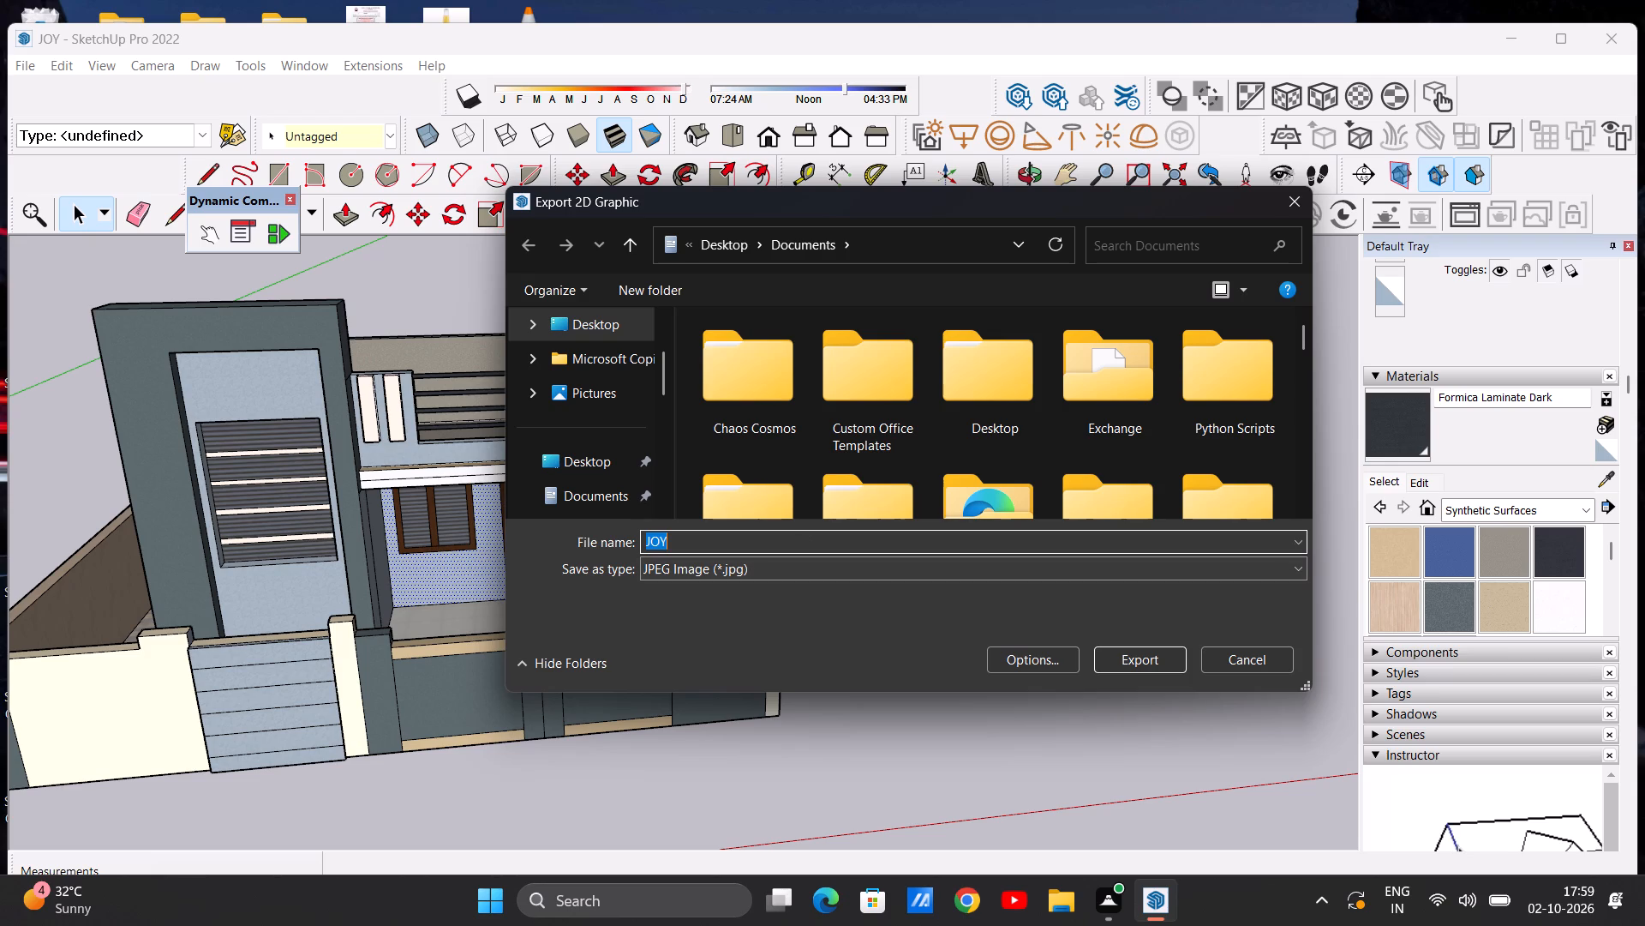
left_click(752, 550)
key("space")
type("PDF")
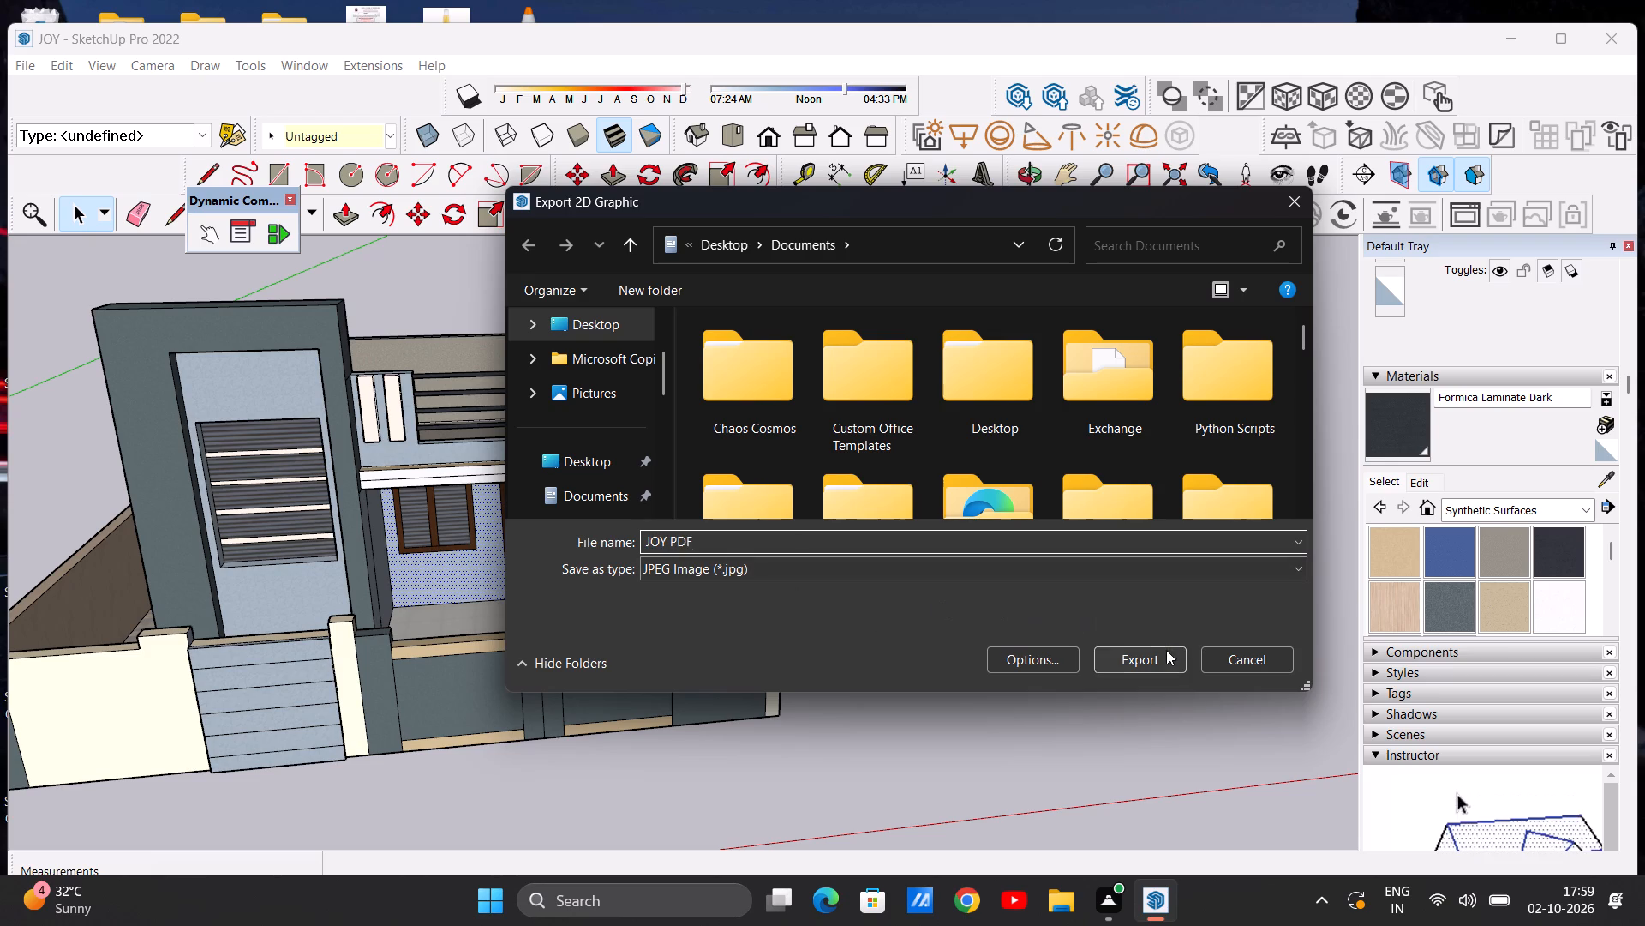
left_click(1159, 649)
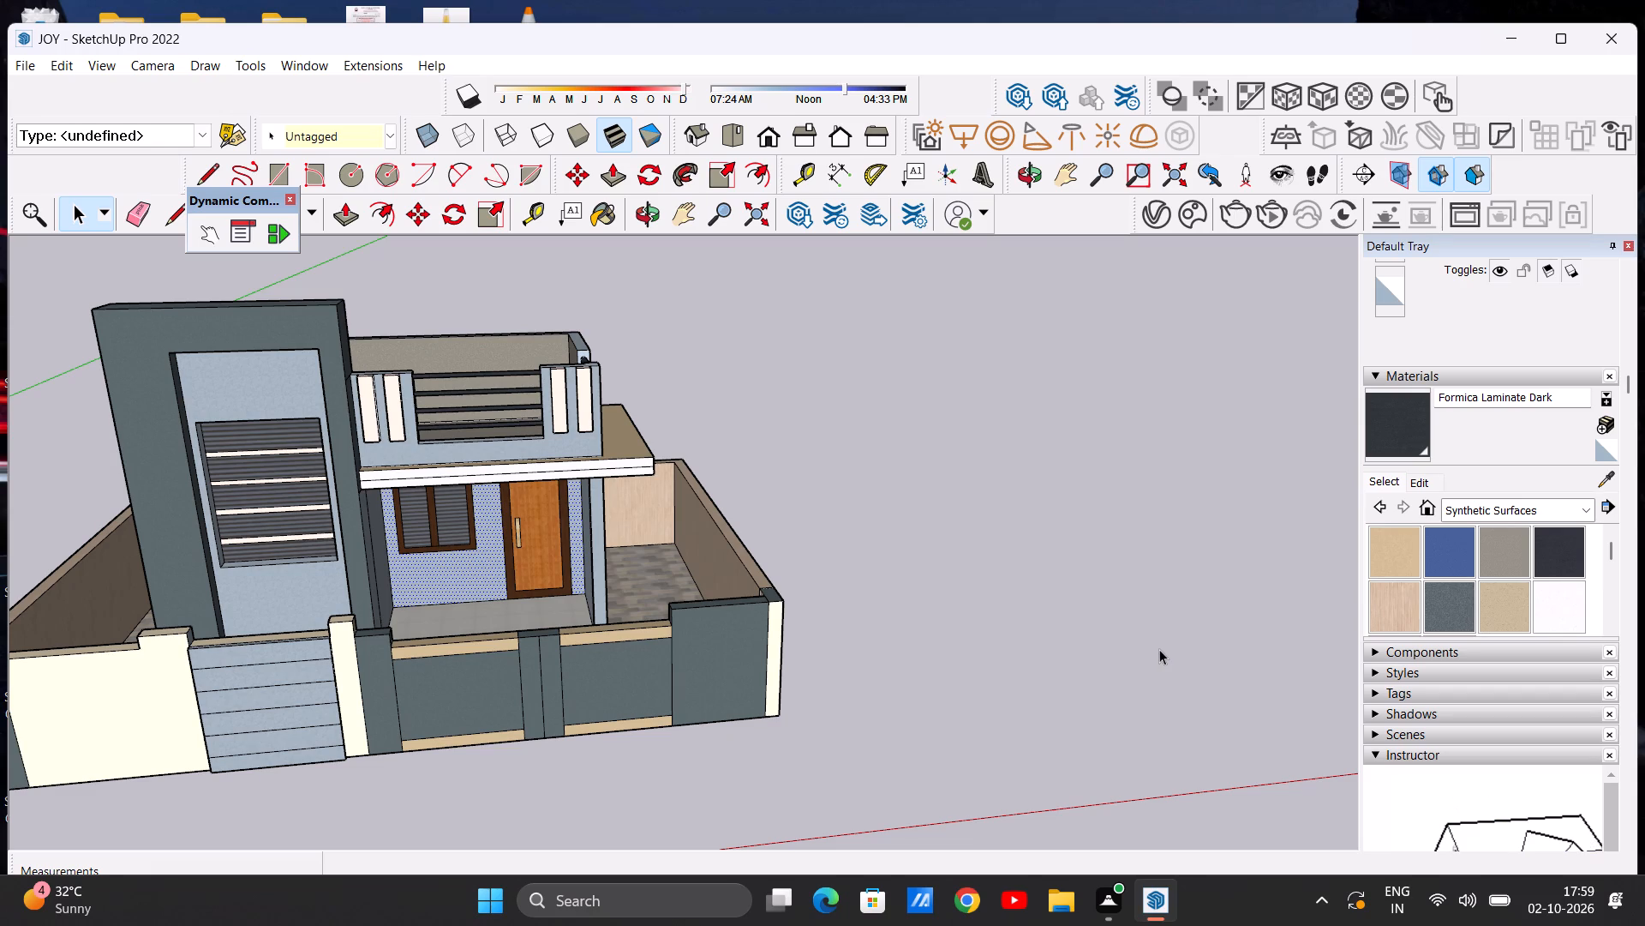
Examine the finished front elevation of the house and compound from eye level.
scroll(1159, 649, "down", 2, "ctrl")
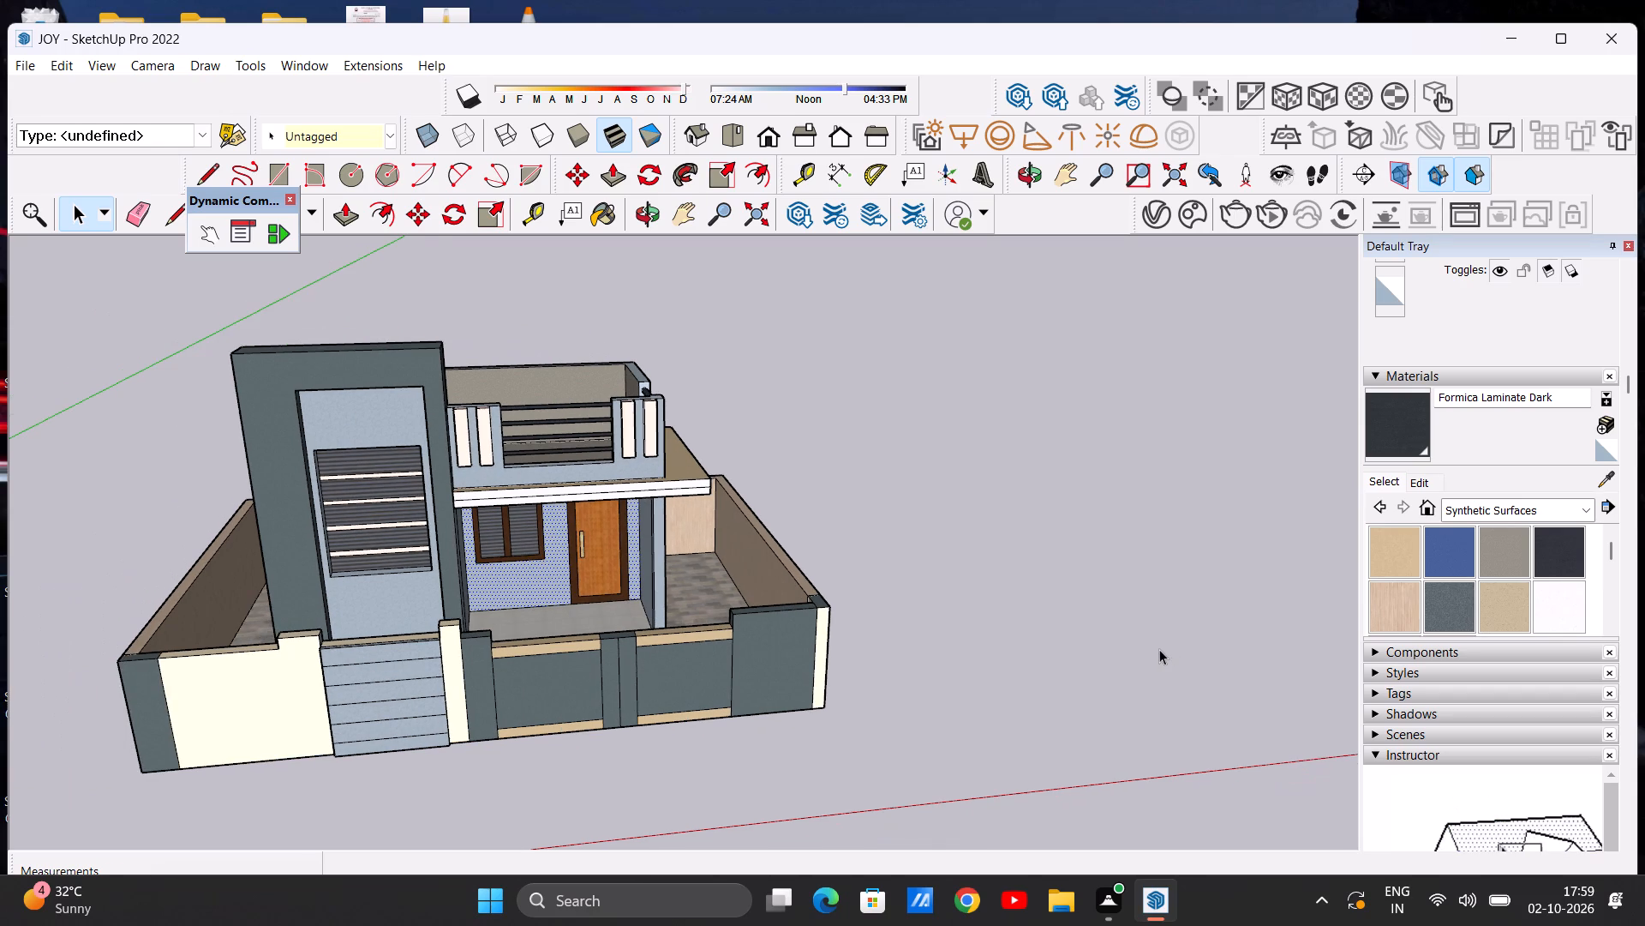
scroll(1028, 611, "down", 8)
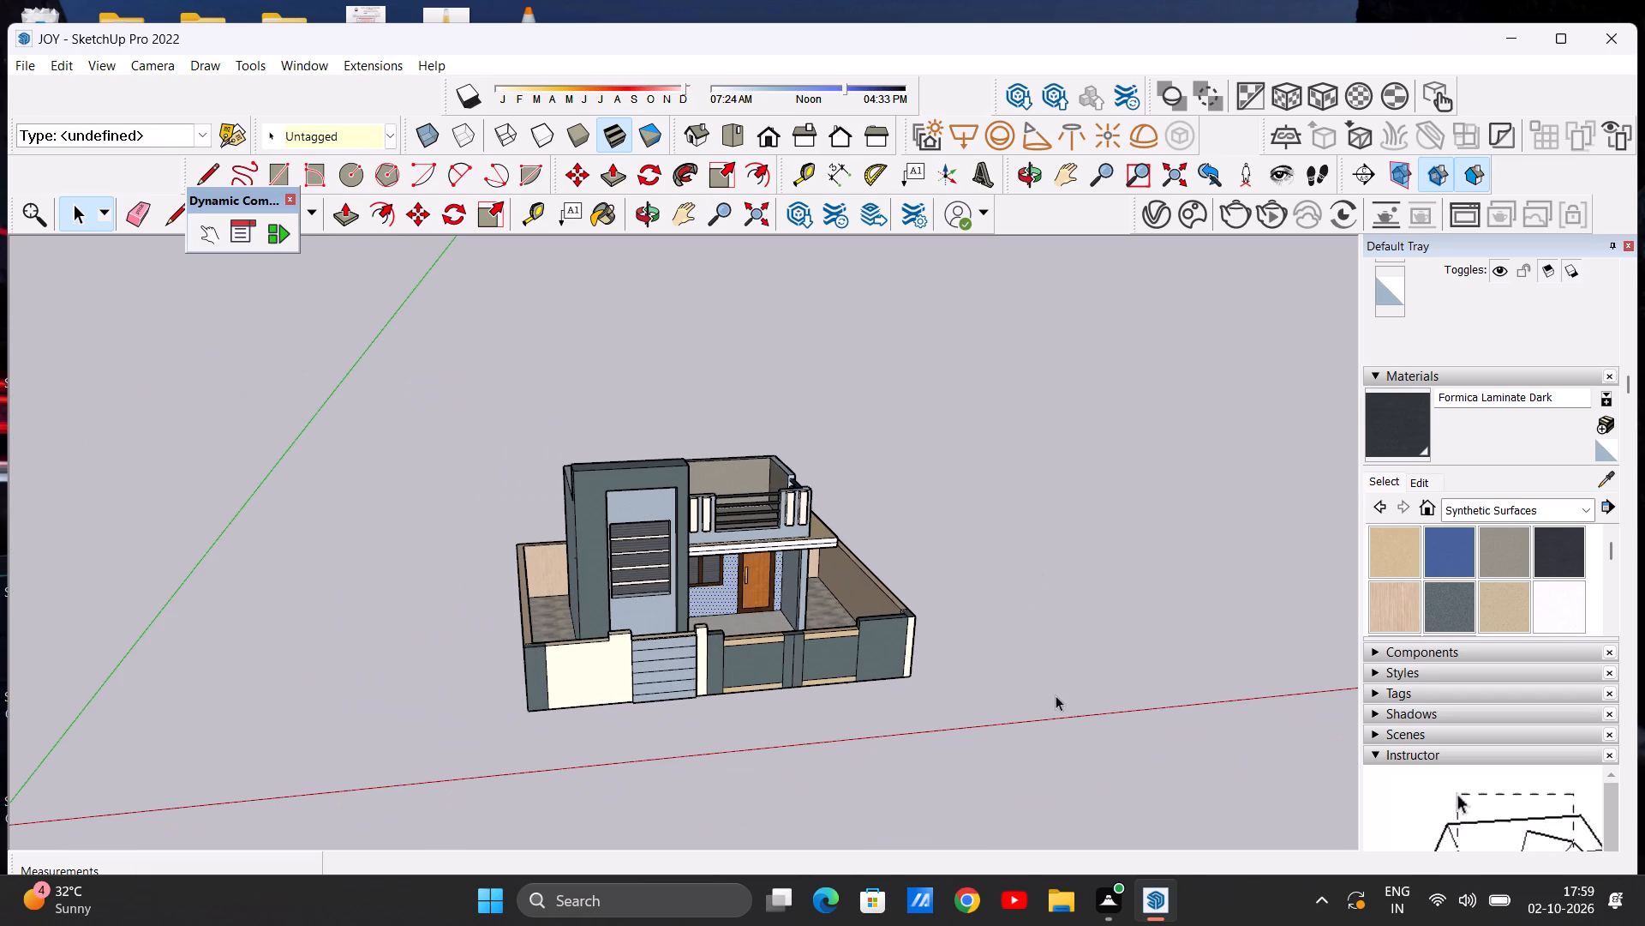
middle_click_drag(985, 587, 1049, 634)
middle_click_drag(1080, 679, 963, 493)
middle_click_drag(1080, 646, 1043, 632)
scroll(1044, 563, "up", 7)
scroll(1107, 643, "down", 8)
scroll(852, 522, "up", 7)
scroll(890, 538, "down", 5)
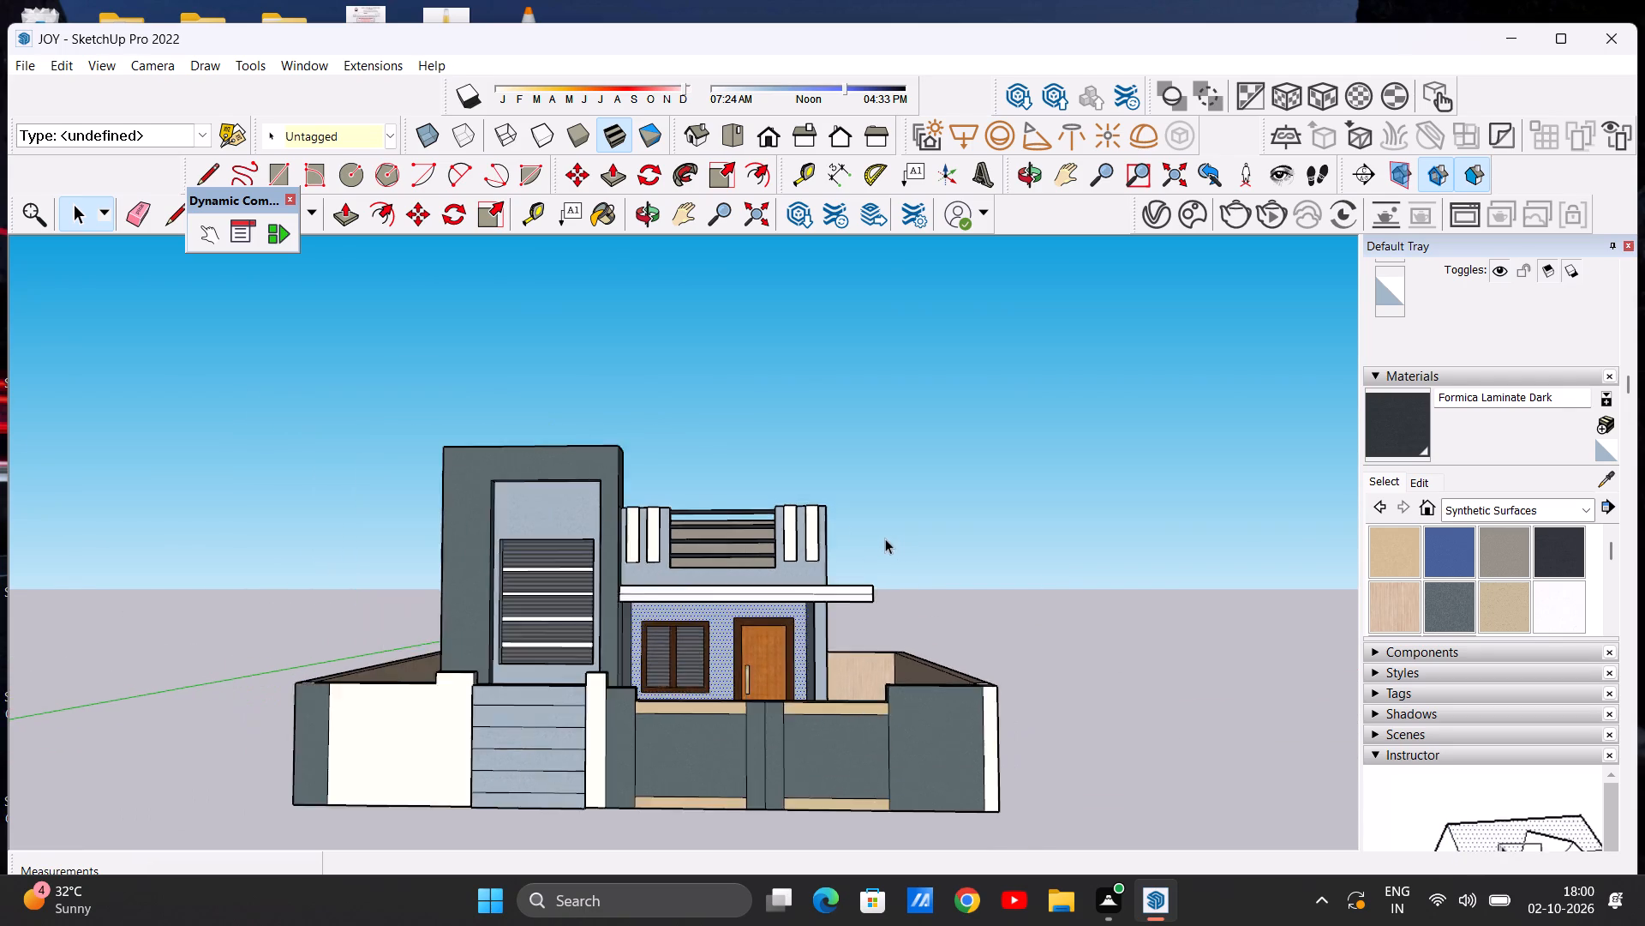
scroll(990, 616, "up", 4)
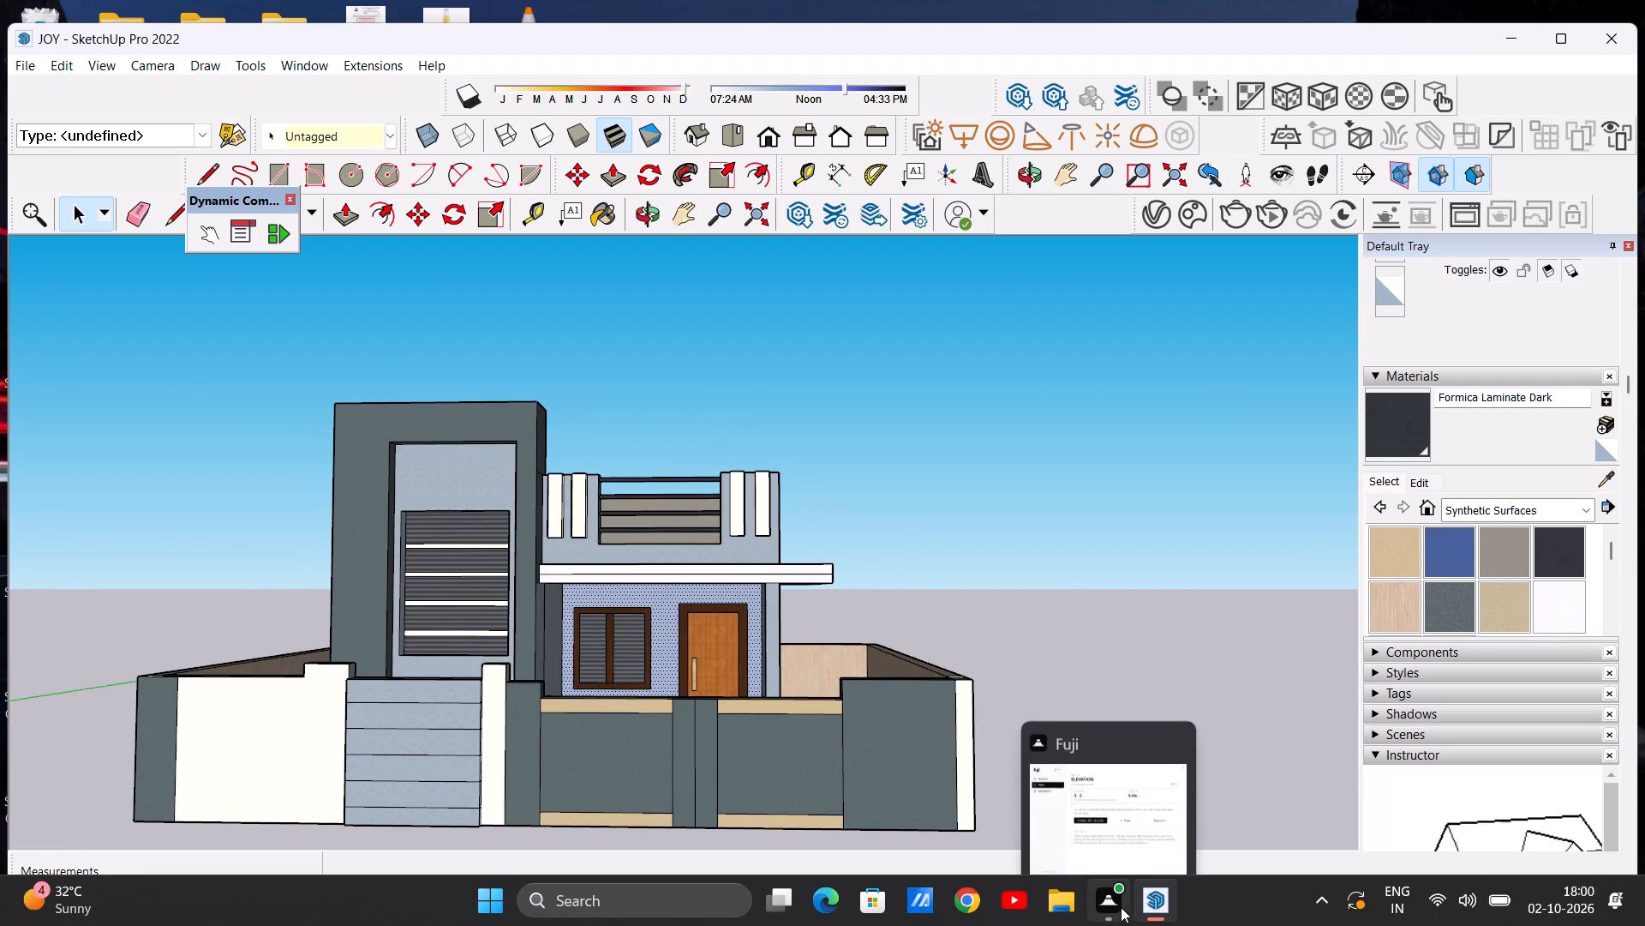